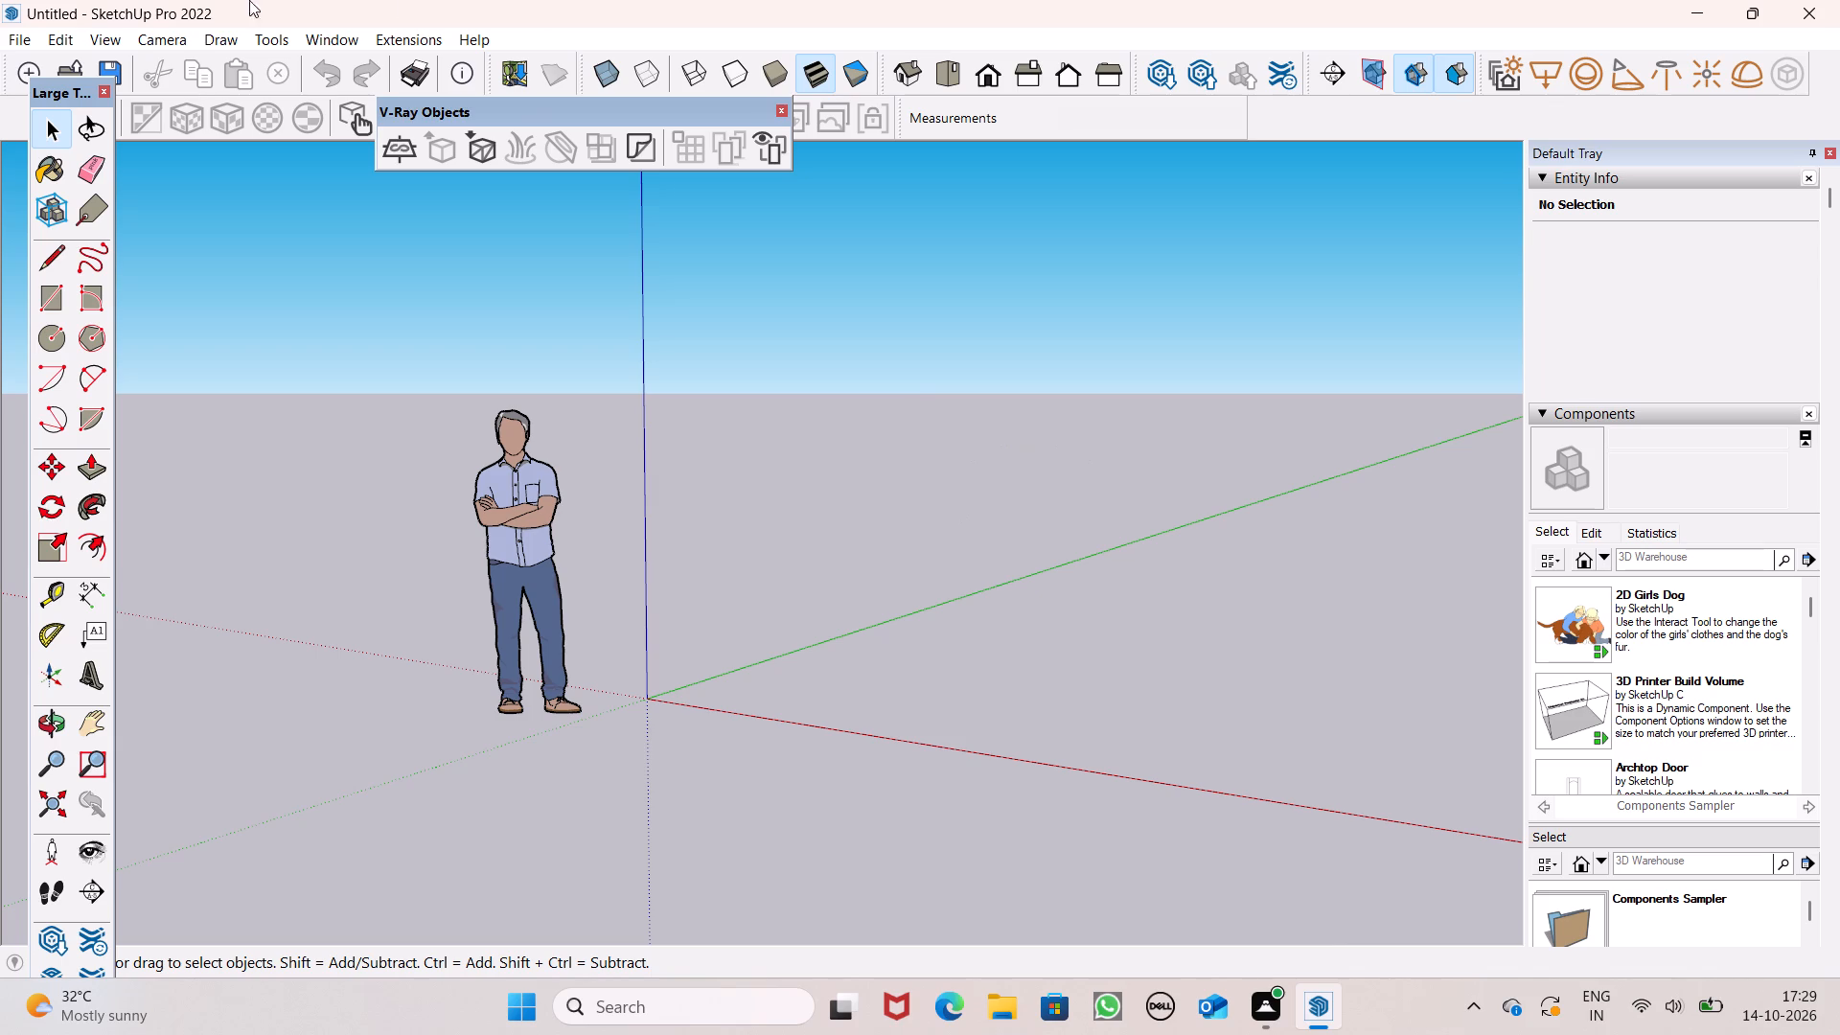
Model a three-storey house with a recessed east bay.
Switch the model to the standard Top view.
left_click(938, 82)
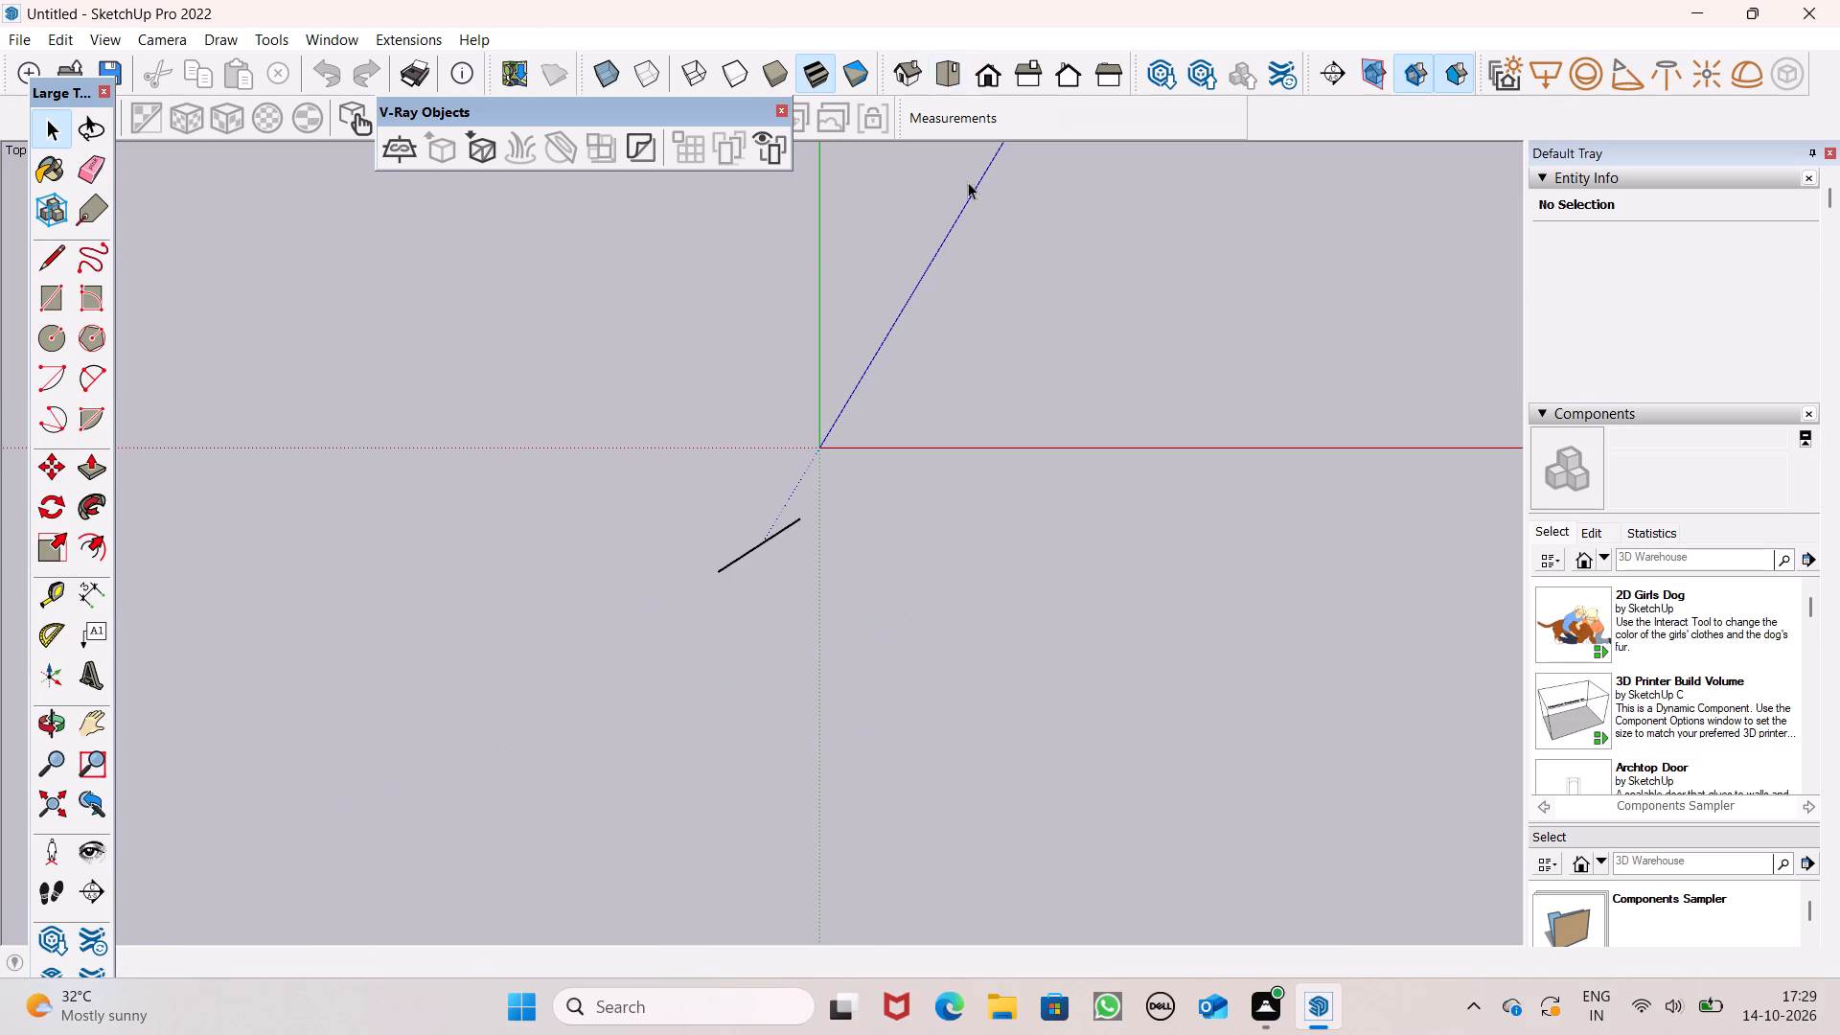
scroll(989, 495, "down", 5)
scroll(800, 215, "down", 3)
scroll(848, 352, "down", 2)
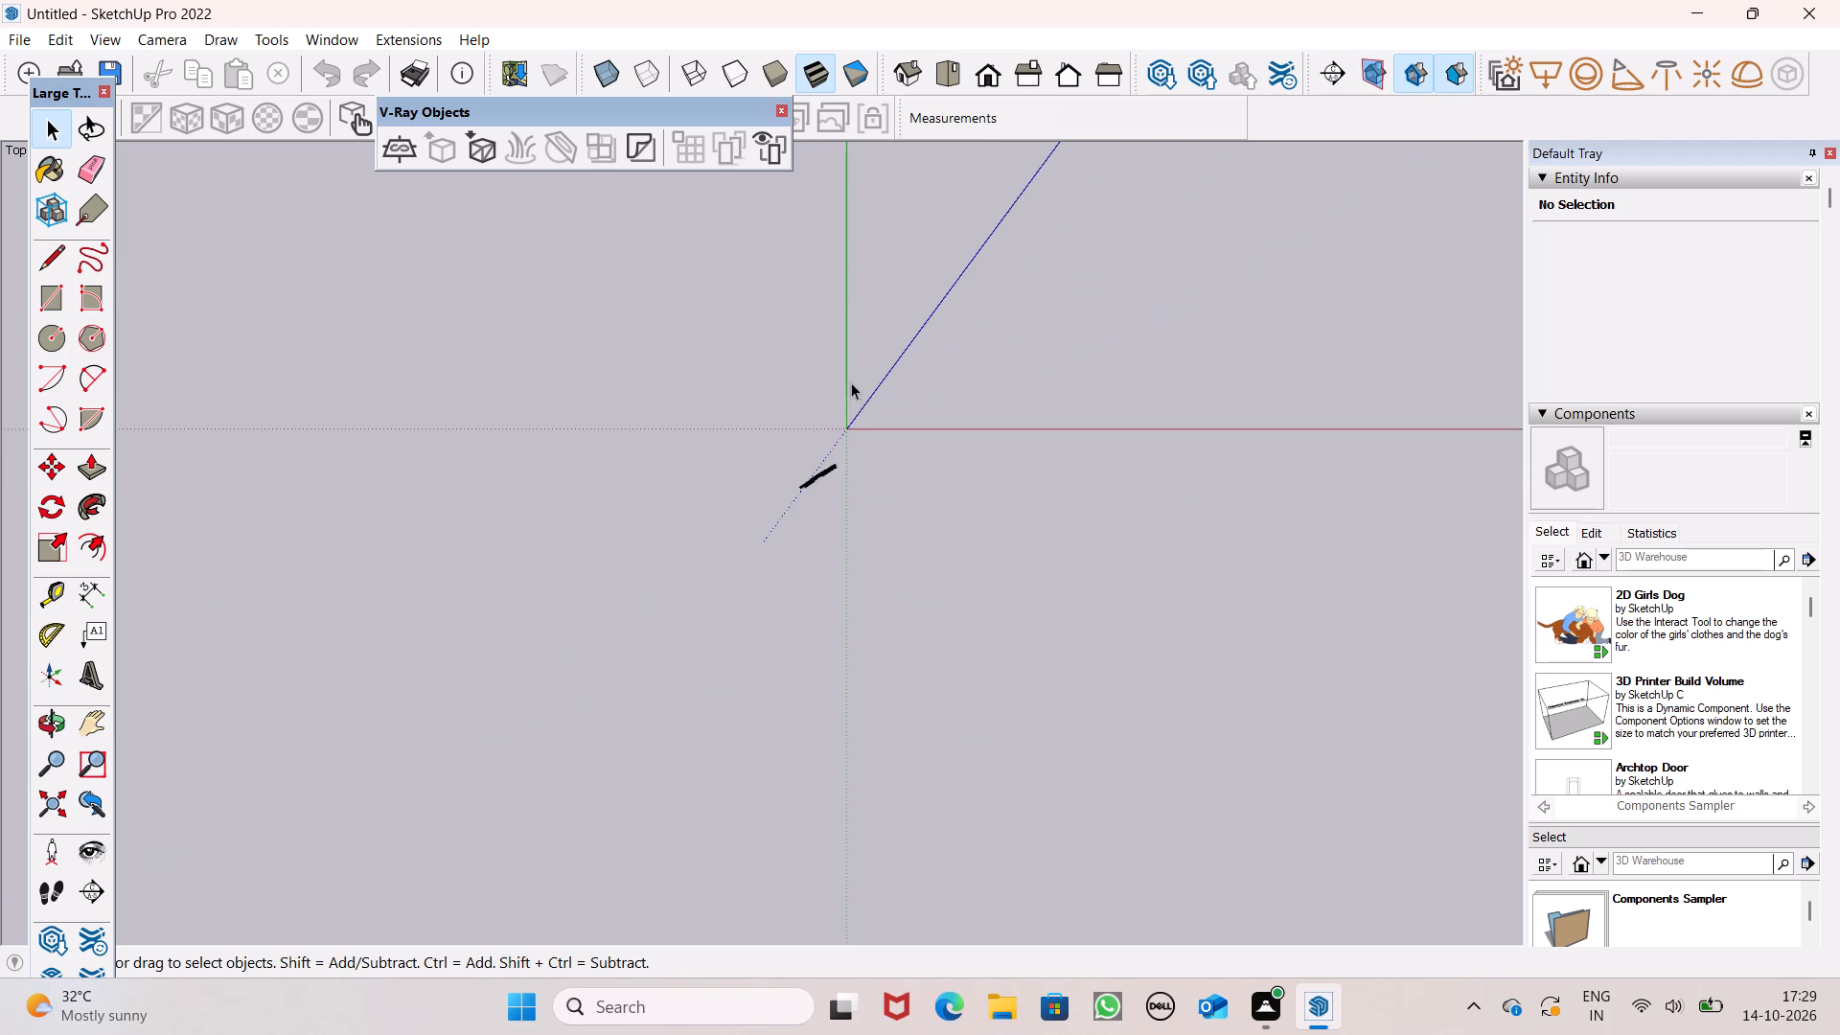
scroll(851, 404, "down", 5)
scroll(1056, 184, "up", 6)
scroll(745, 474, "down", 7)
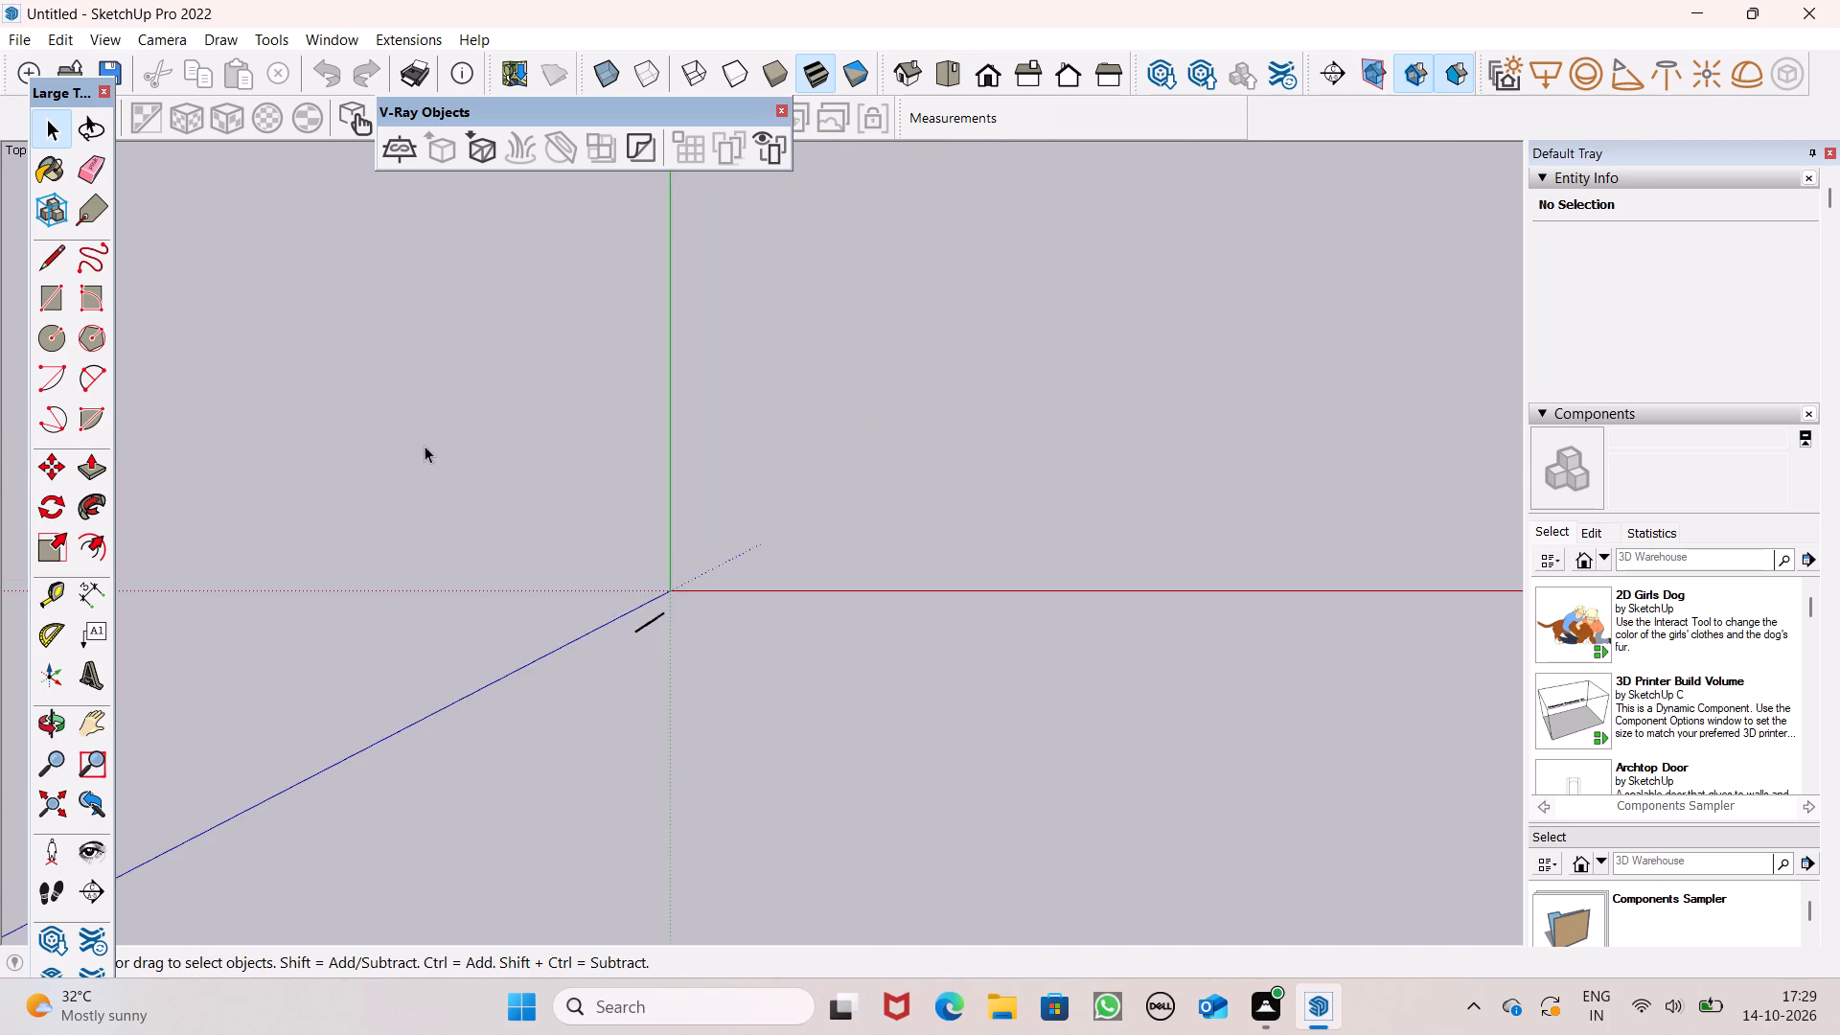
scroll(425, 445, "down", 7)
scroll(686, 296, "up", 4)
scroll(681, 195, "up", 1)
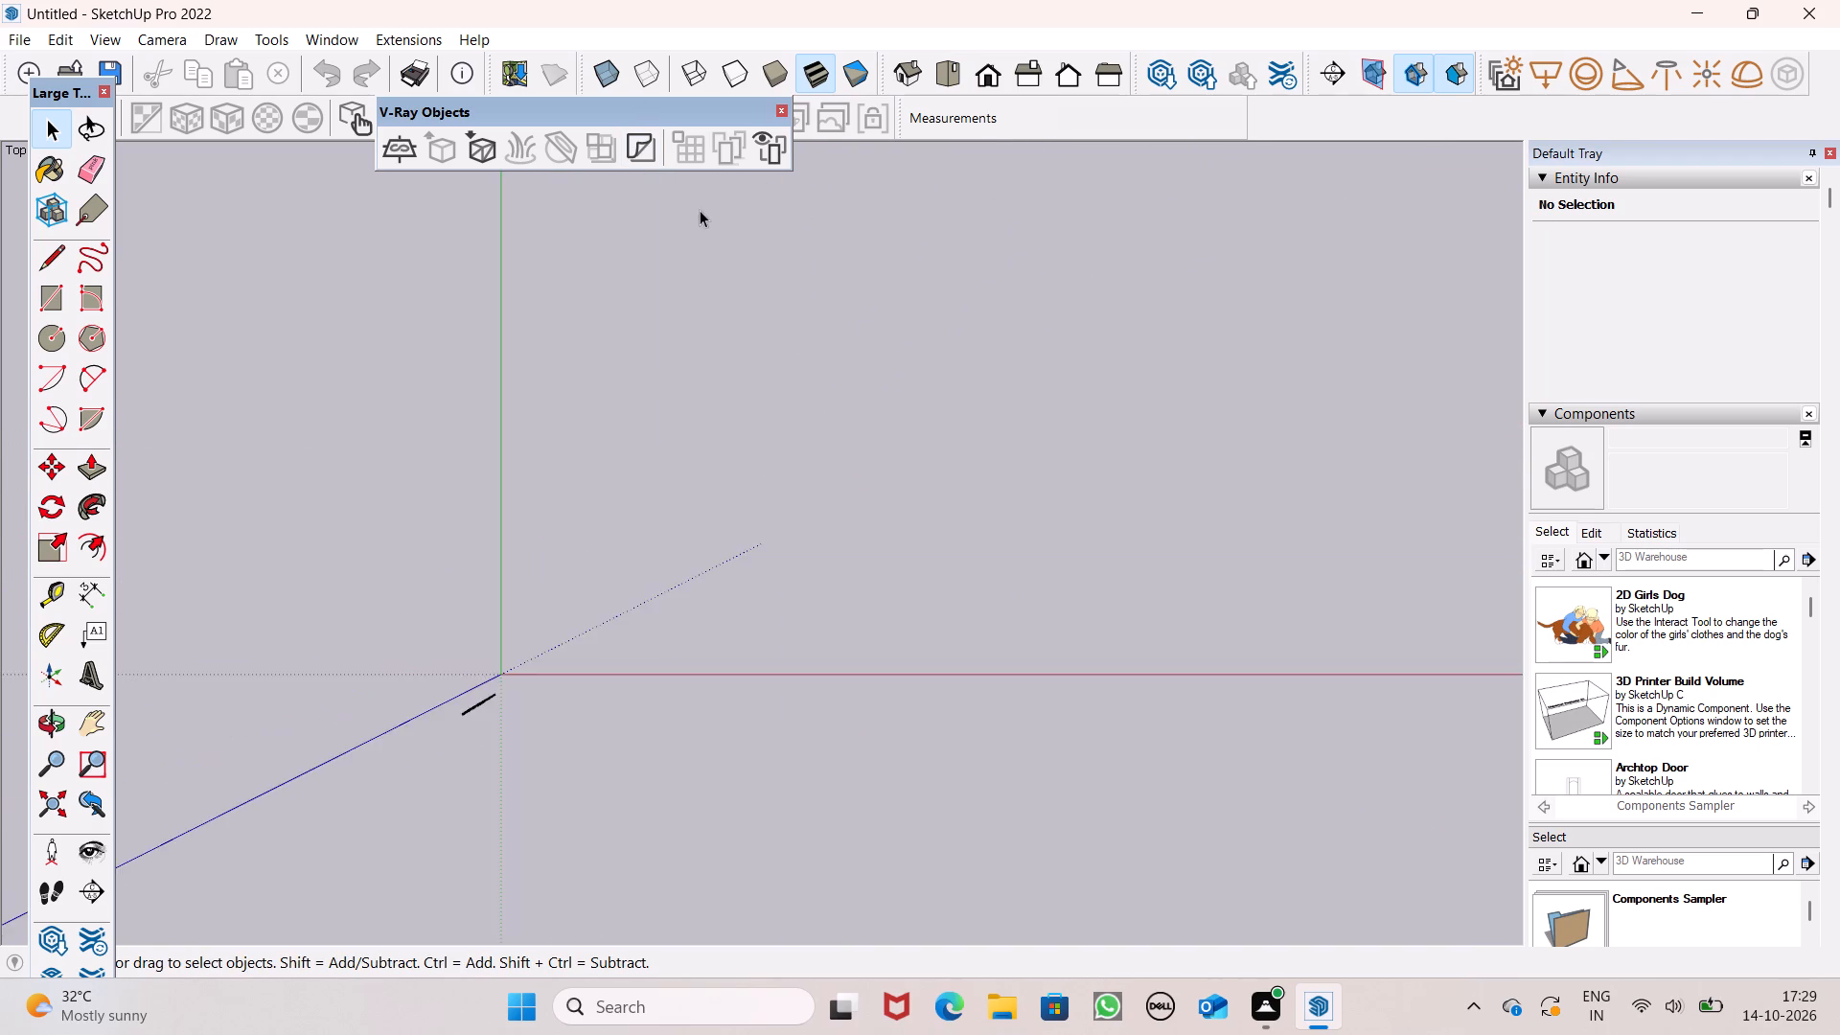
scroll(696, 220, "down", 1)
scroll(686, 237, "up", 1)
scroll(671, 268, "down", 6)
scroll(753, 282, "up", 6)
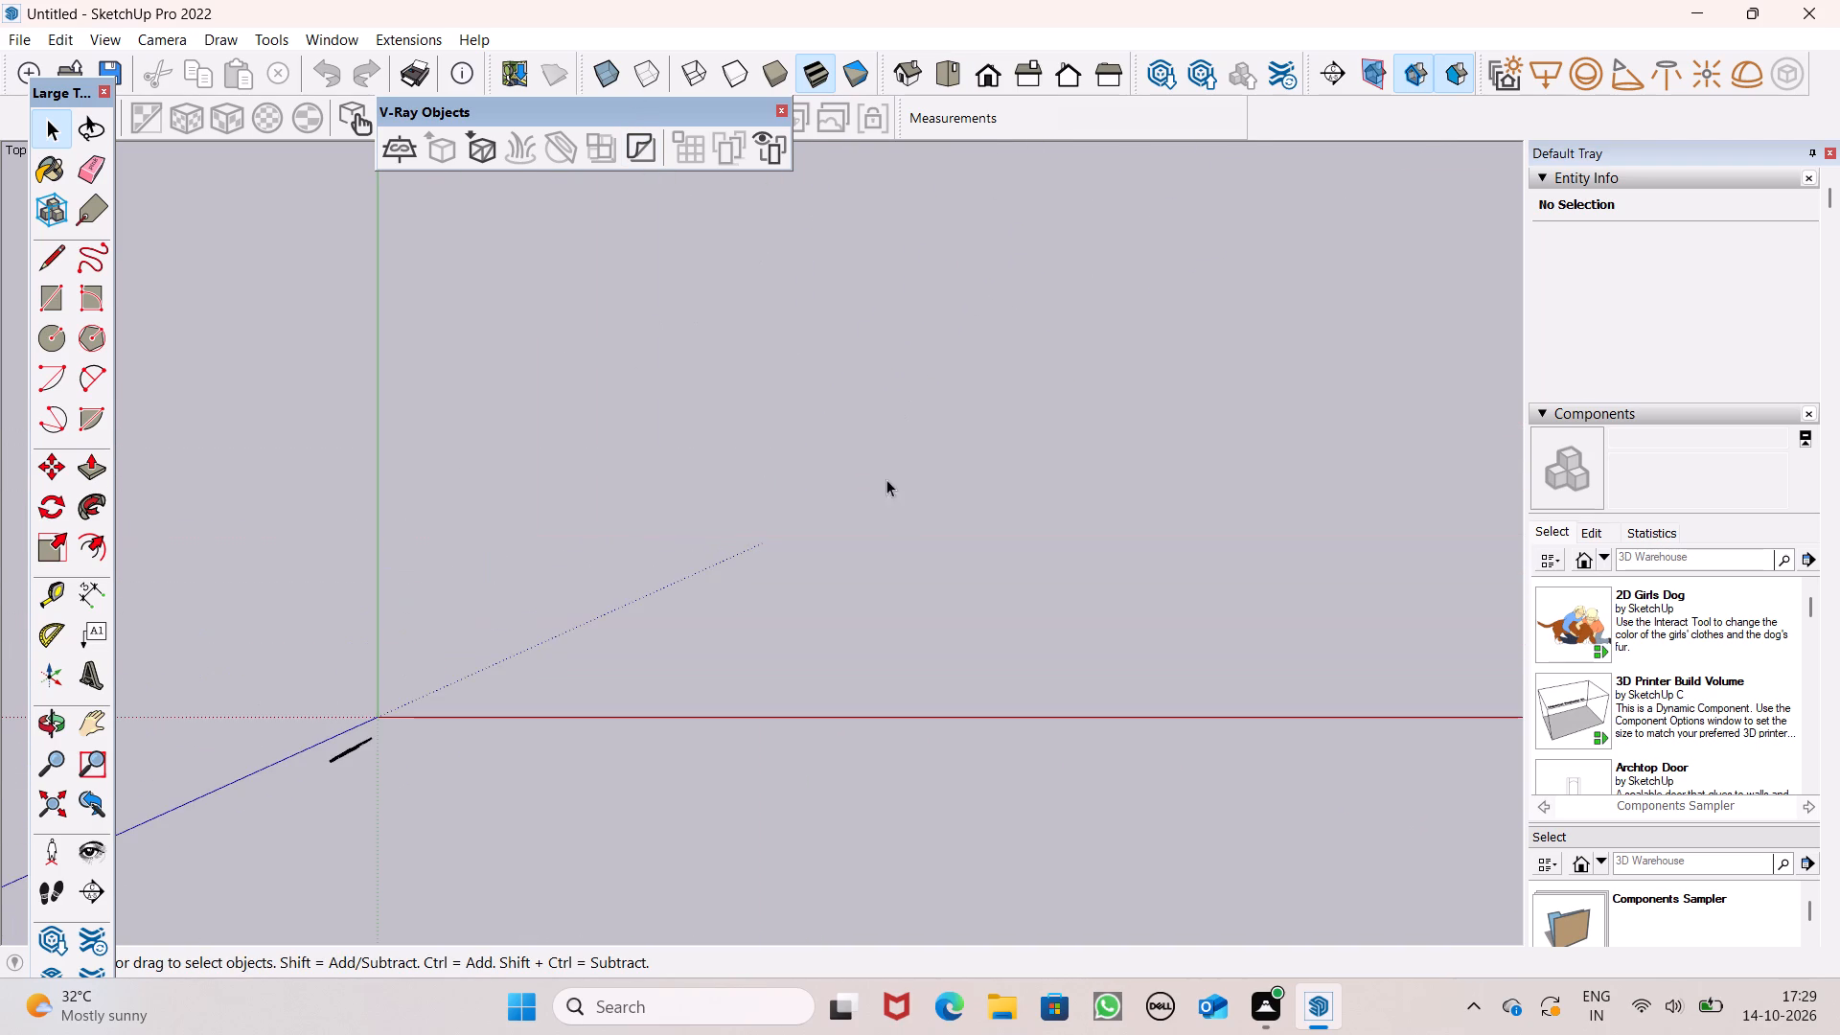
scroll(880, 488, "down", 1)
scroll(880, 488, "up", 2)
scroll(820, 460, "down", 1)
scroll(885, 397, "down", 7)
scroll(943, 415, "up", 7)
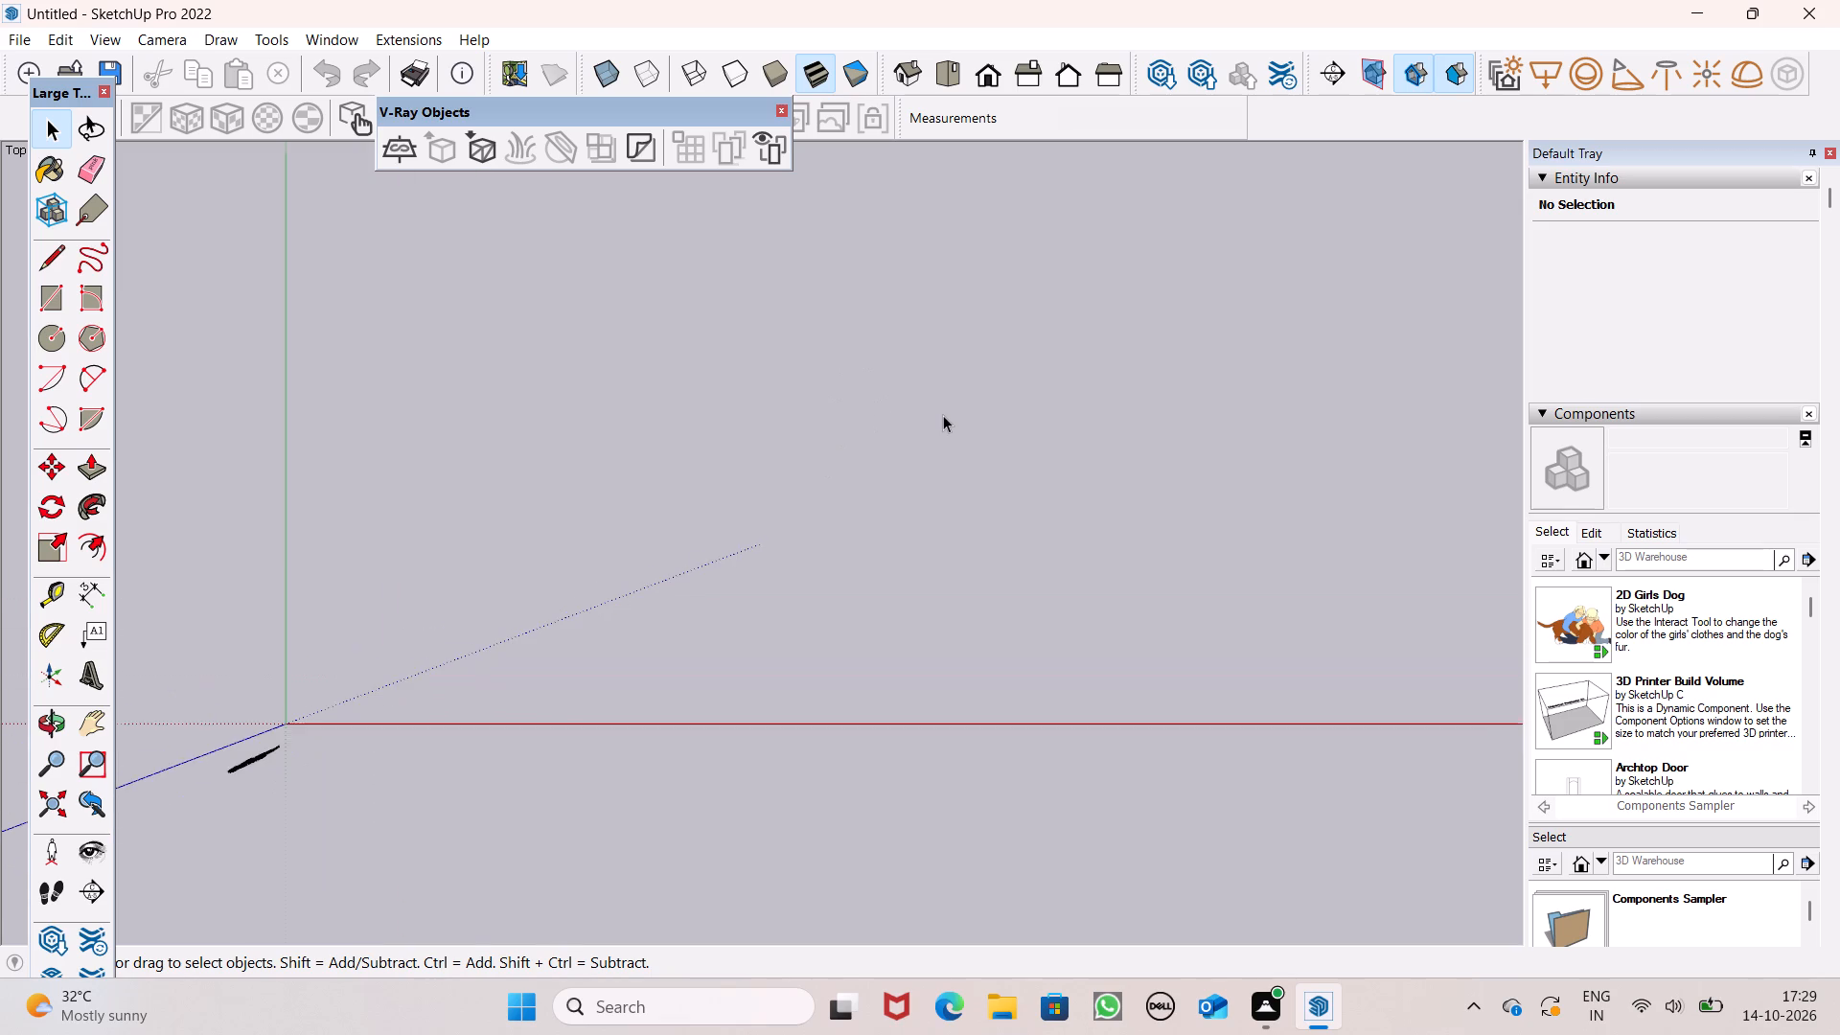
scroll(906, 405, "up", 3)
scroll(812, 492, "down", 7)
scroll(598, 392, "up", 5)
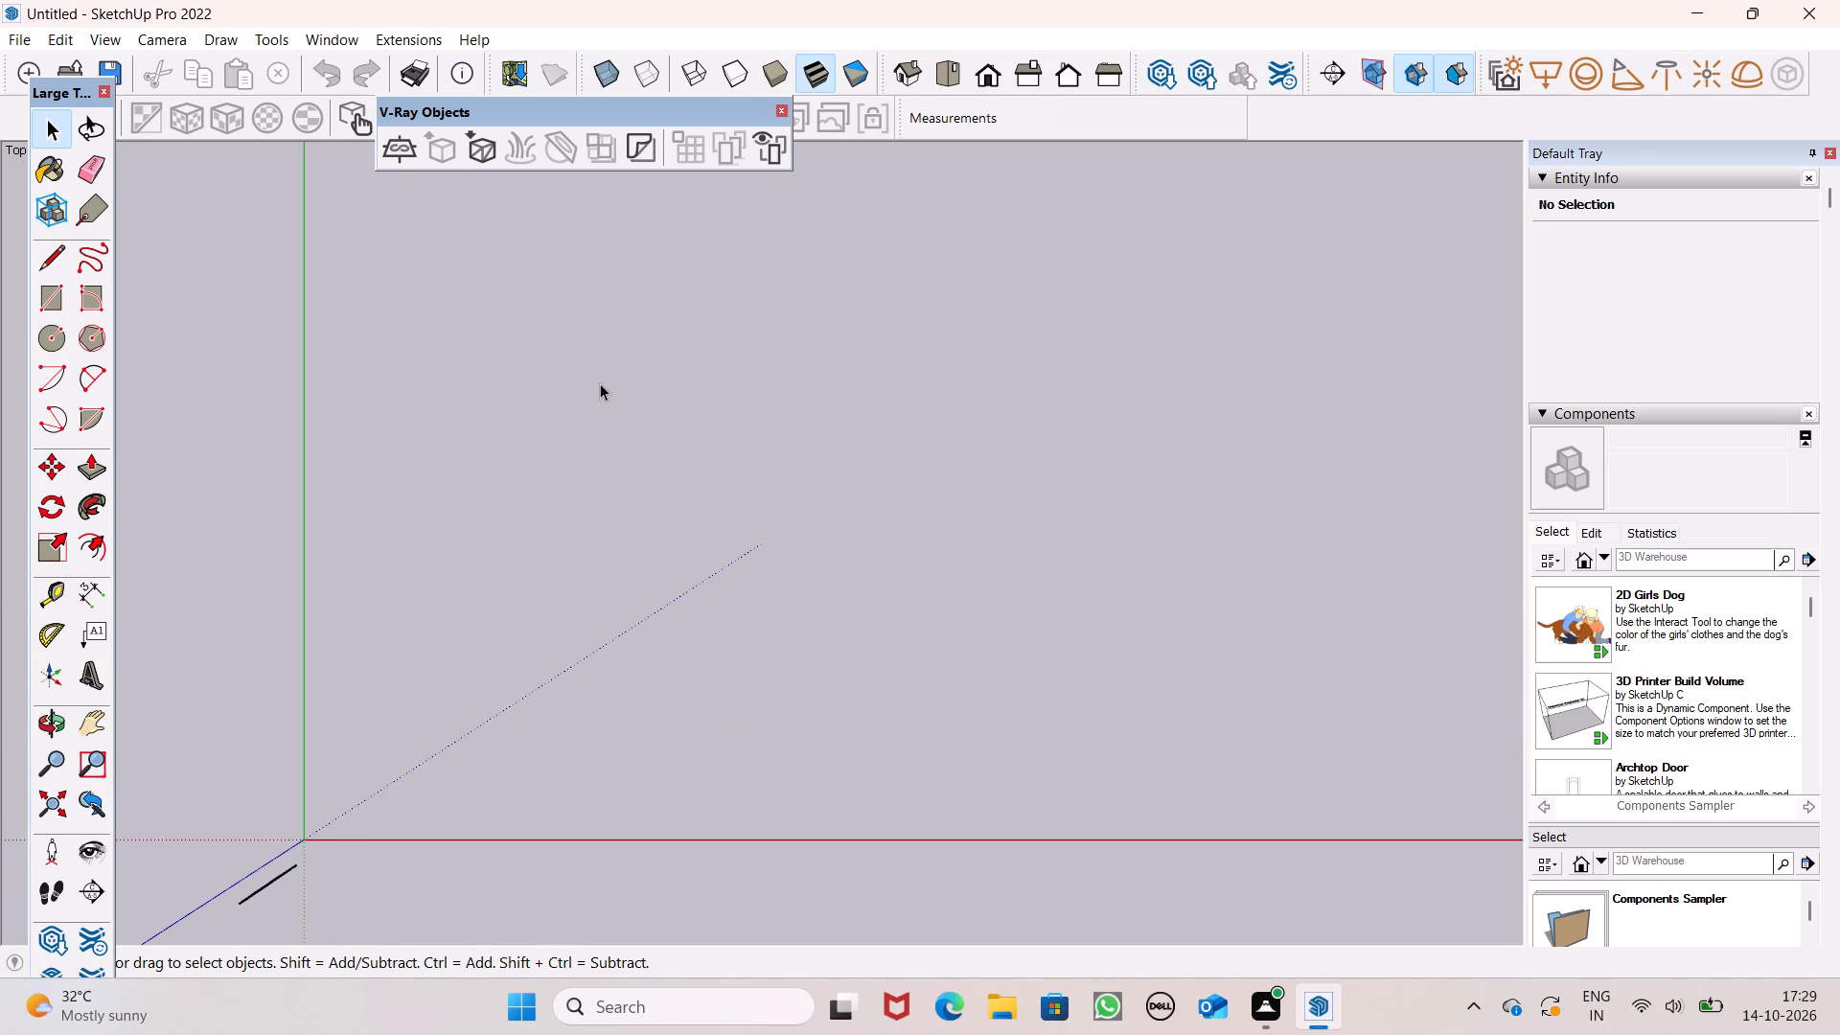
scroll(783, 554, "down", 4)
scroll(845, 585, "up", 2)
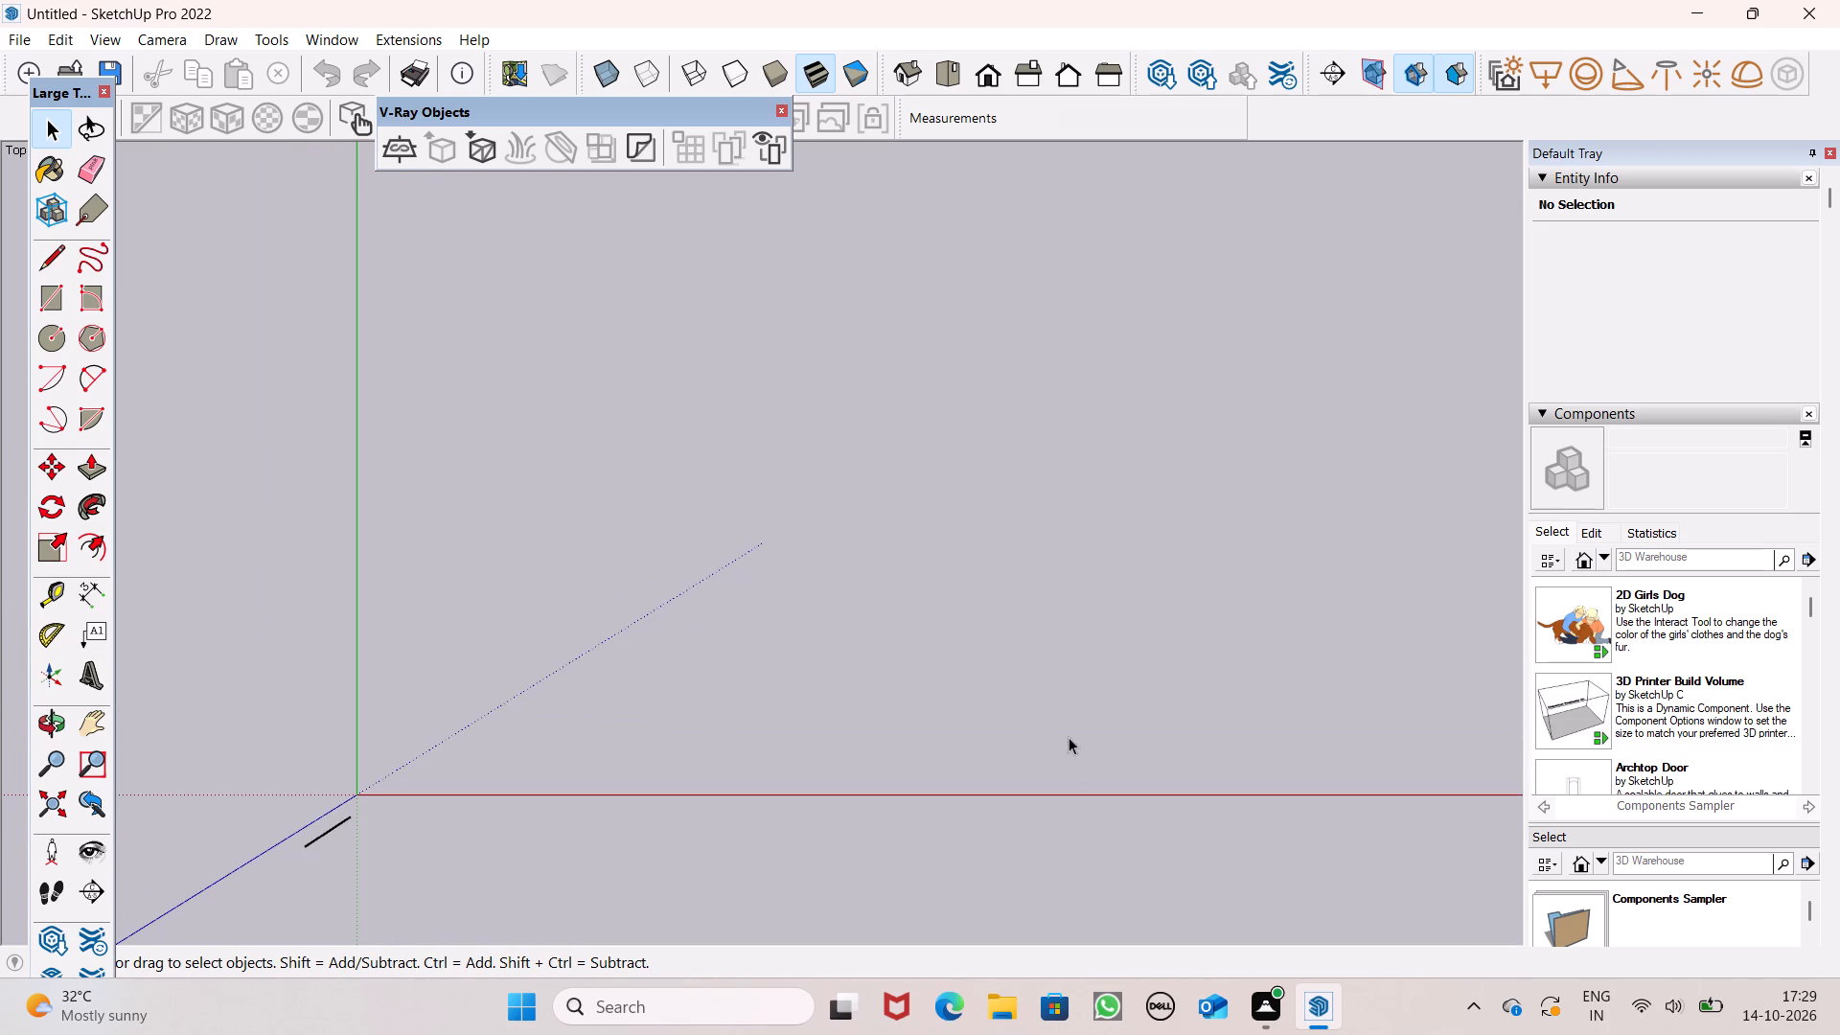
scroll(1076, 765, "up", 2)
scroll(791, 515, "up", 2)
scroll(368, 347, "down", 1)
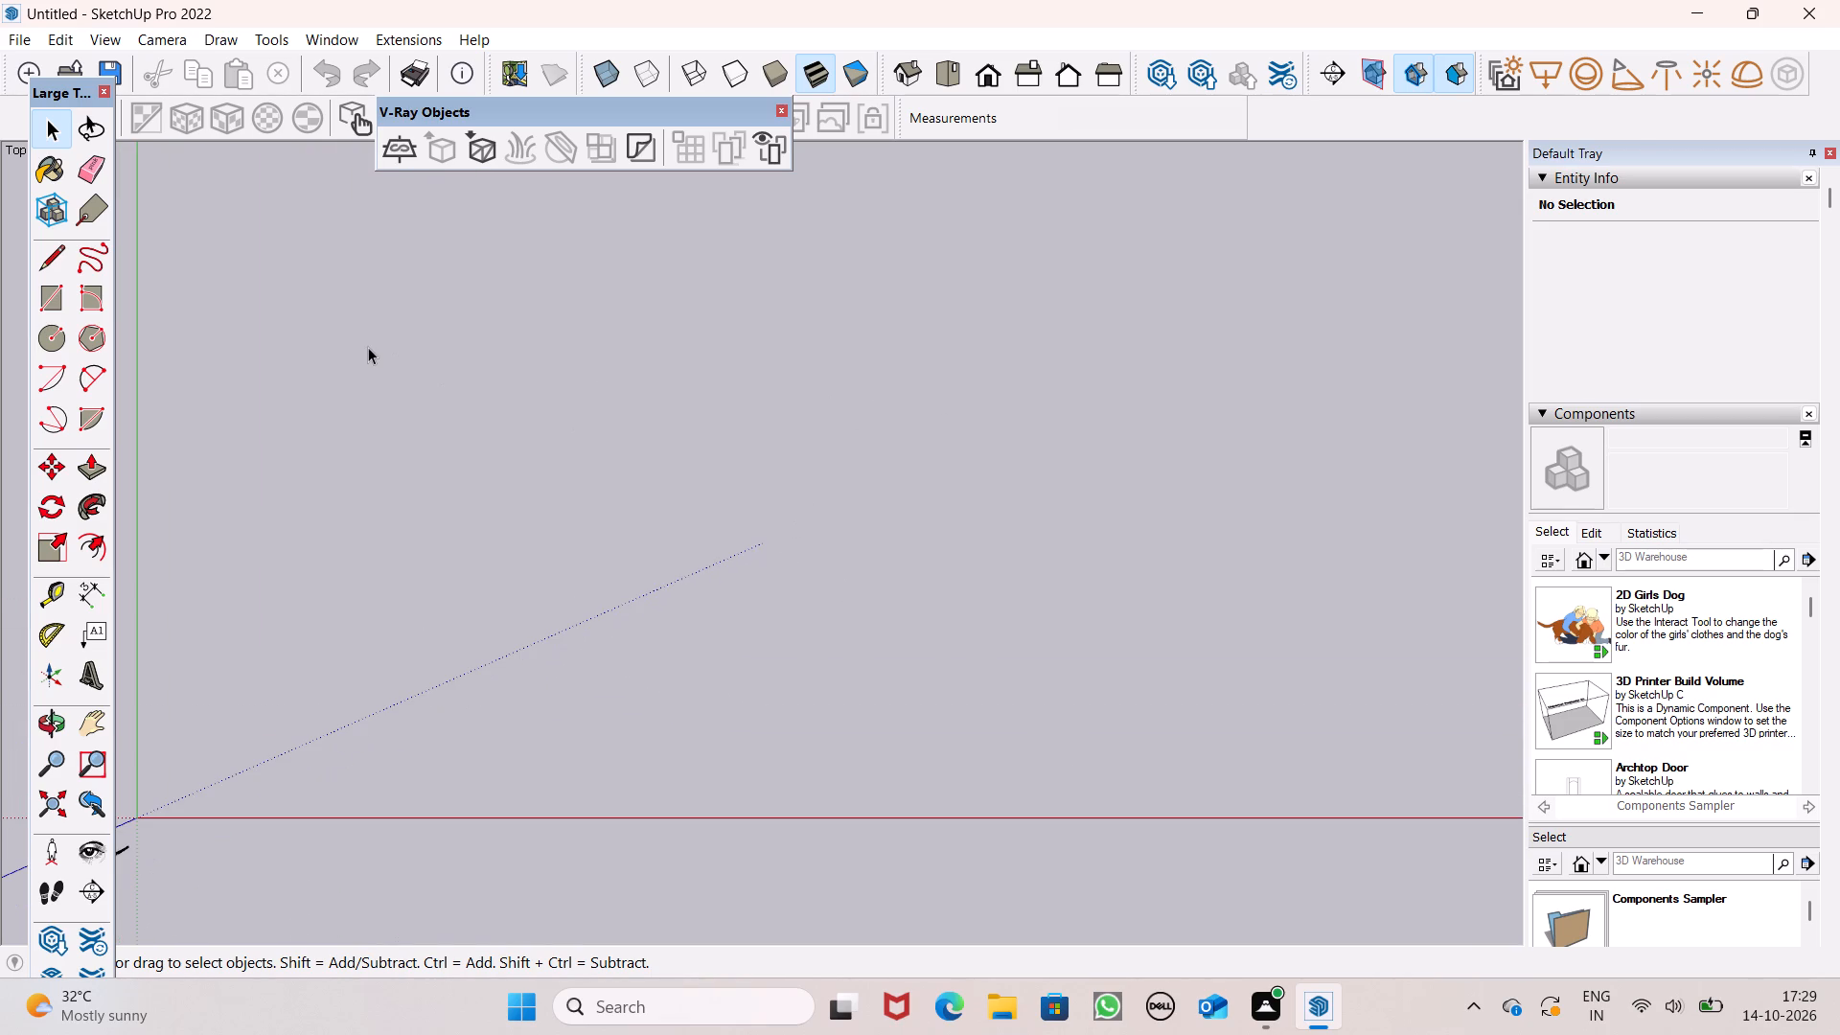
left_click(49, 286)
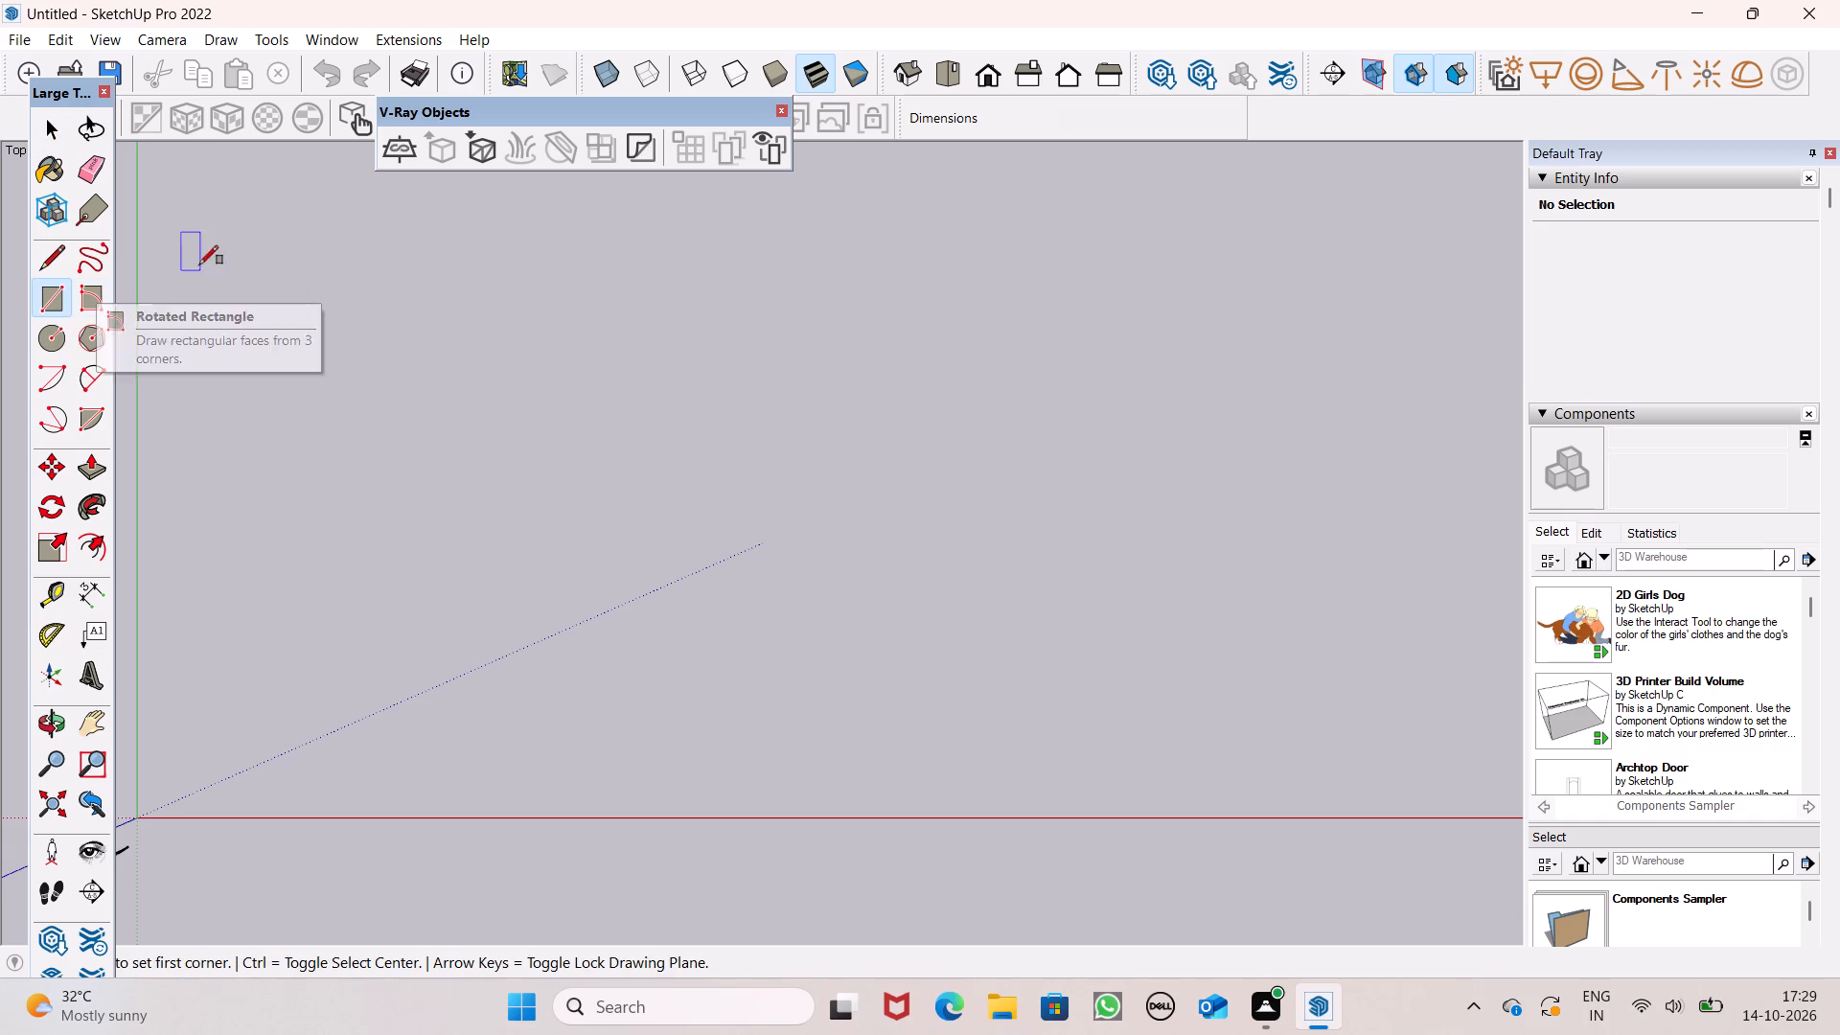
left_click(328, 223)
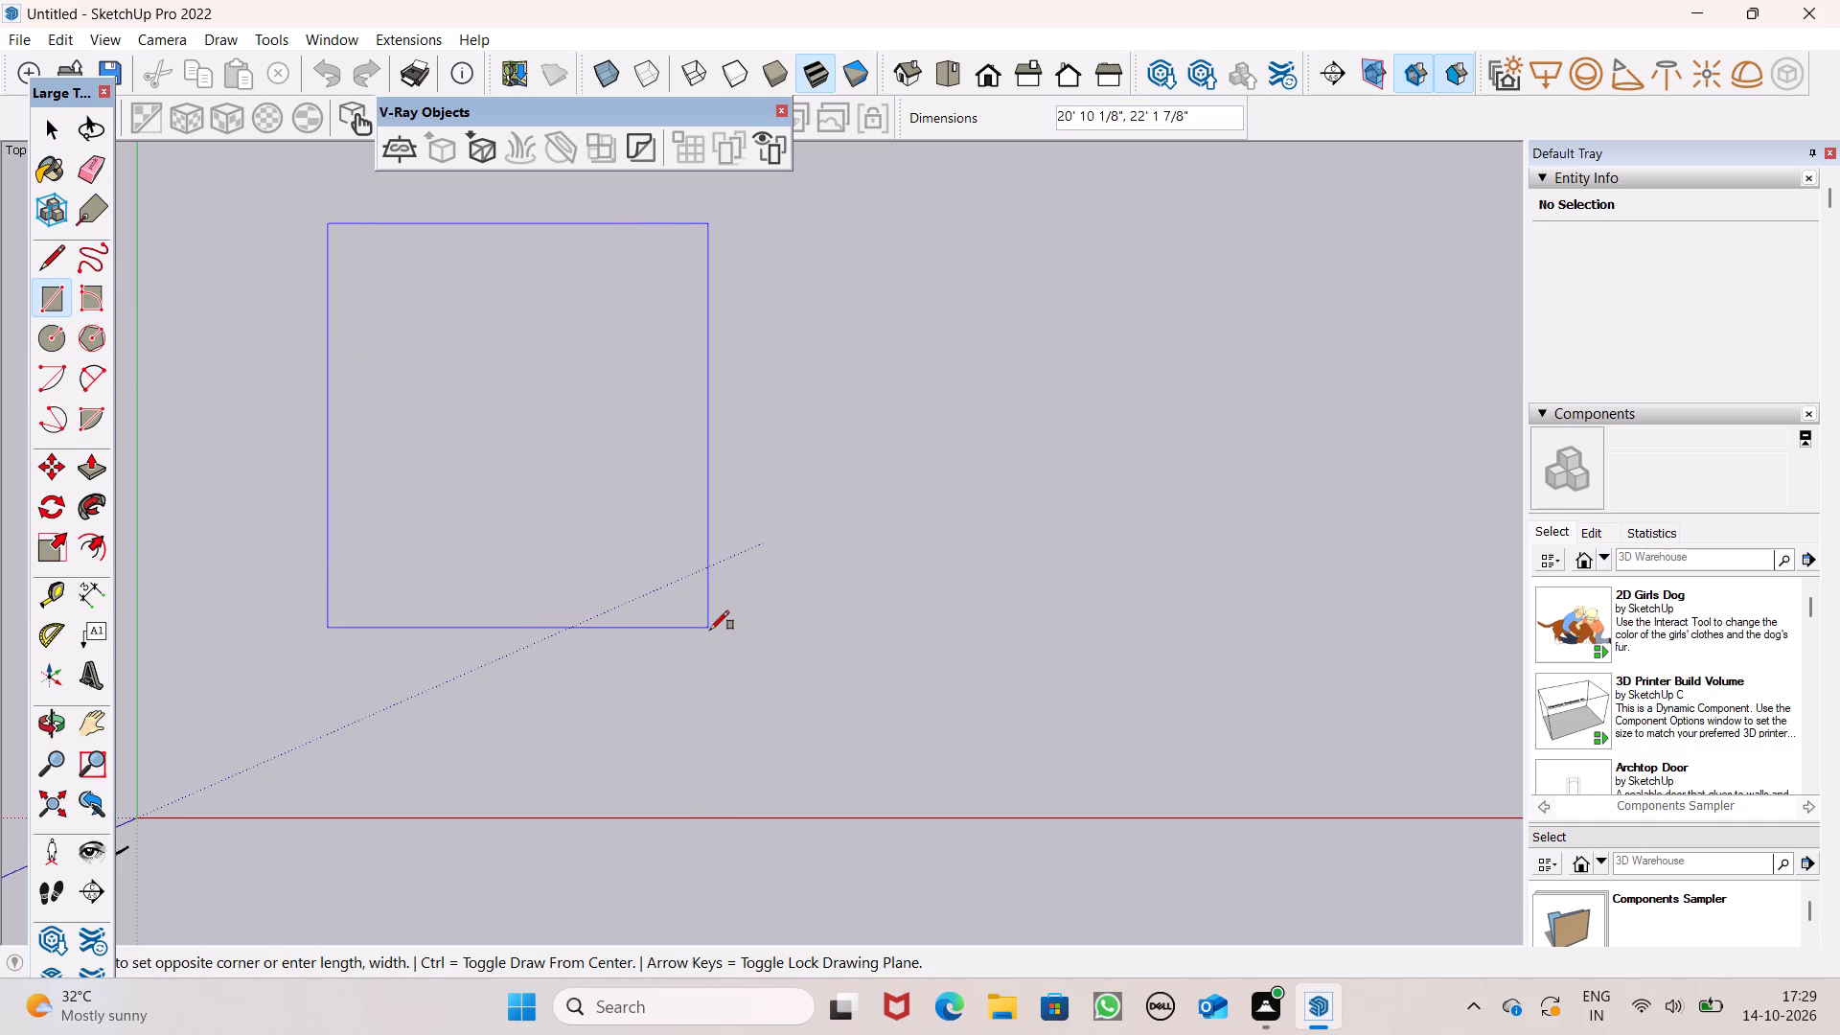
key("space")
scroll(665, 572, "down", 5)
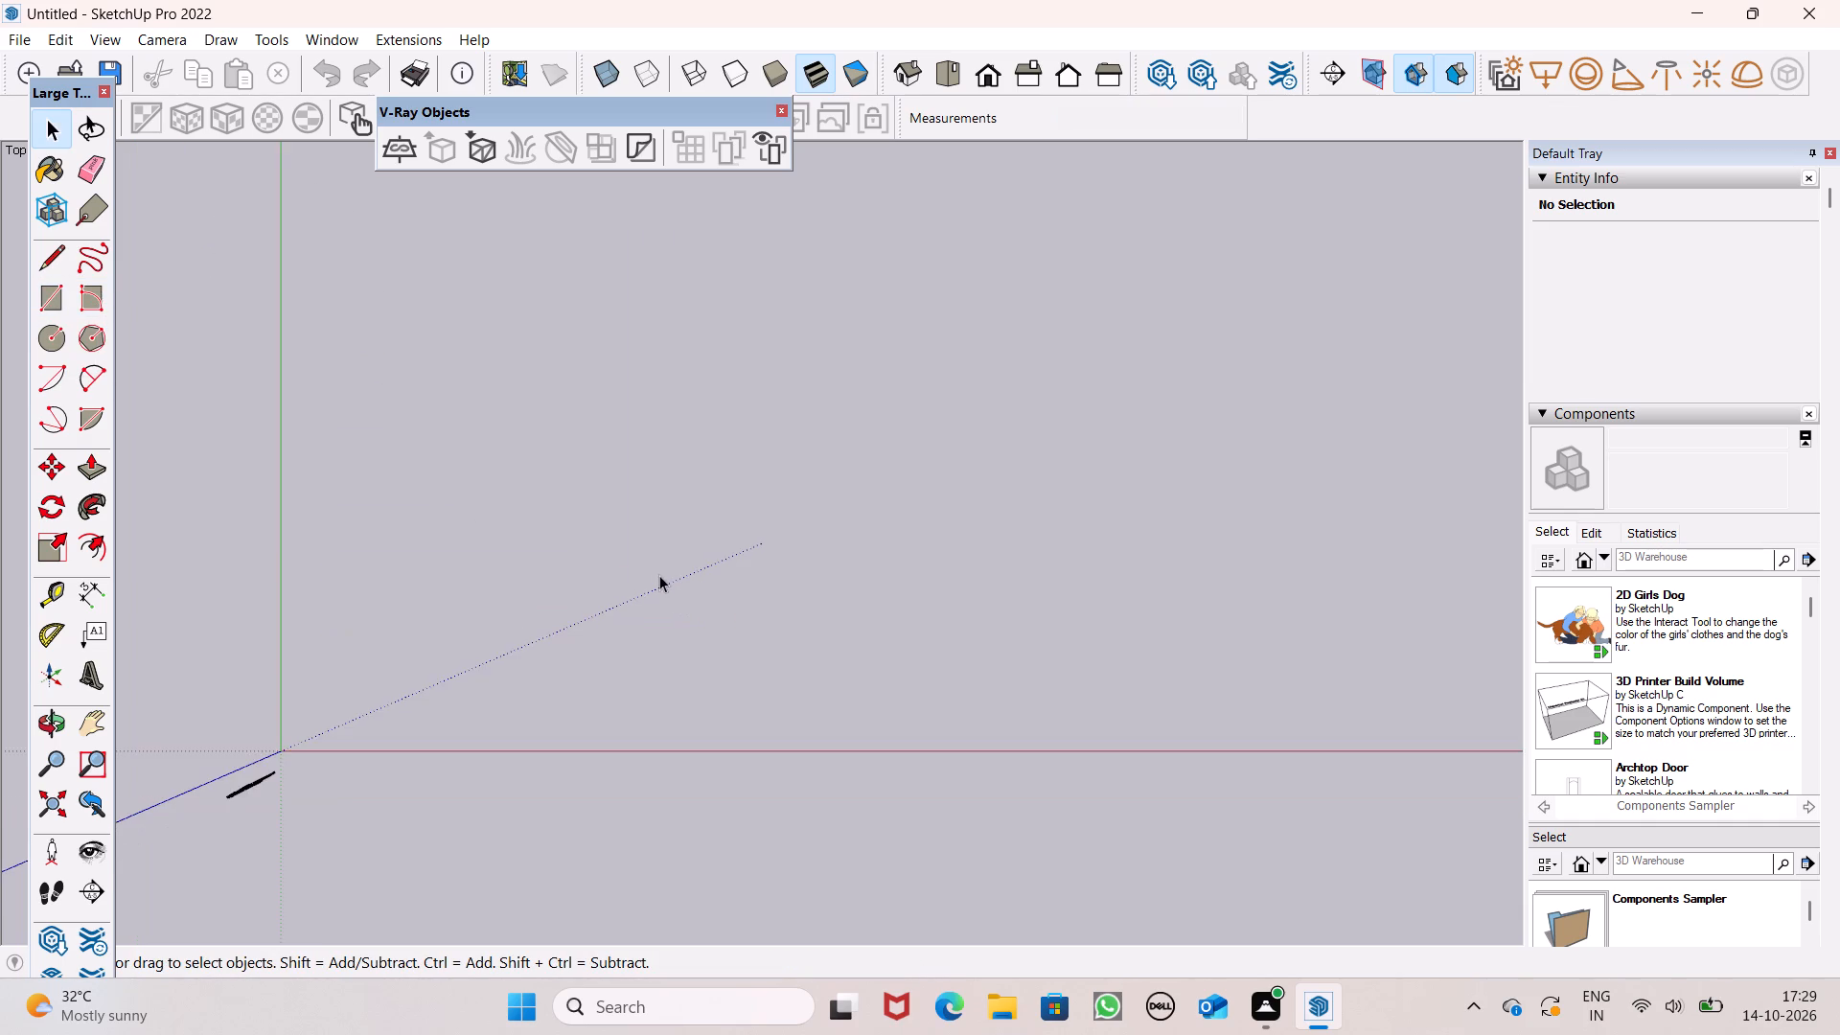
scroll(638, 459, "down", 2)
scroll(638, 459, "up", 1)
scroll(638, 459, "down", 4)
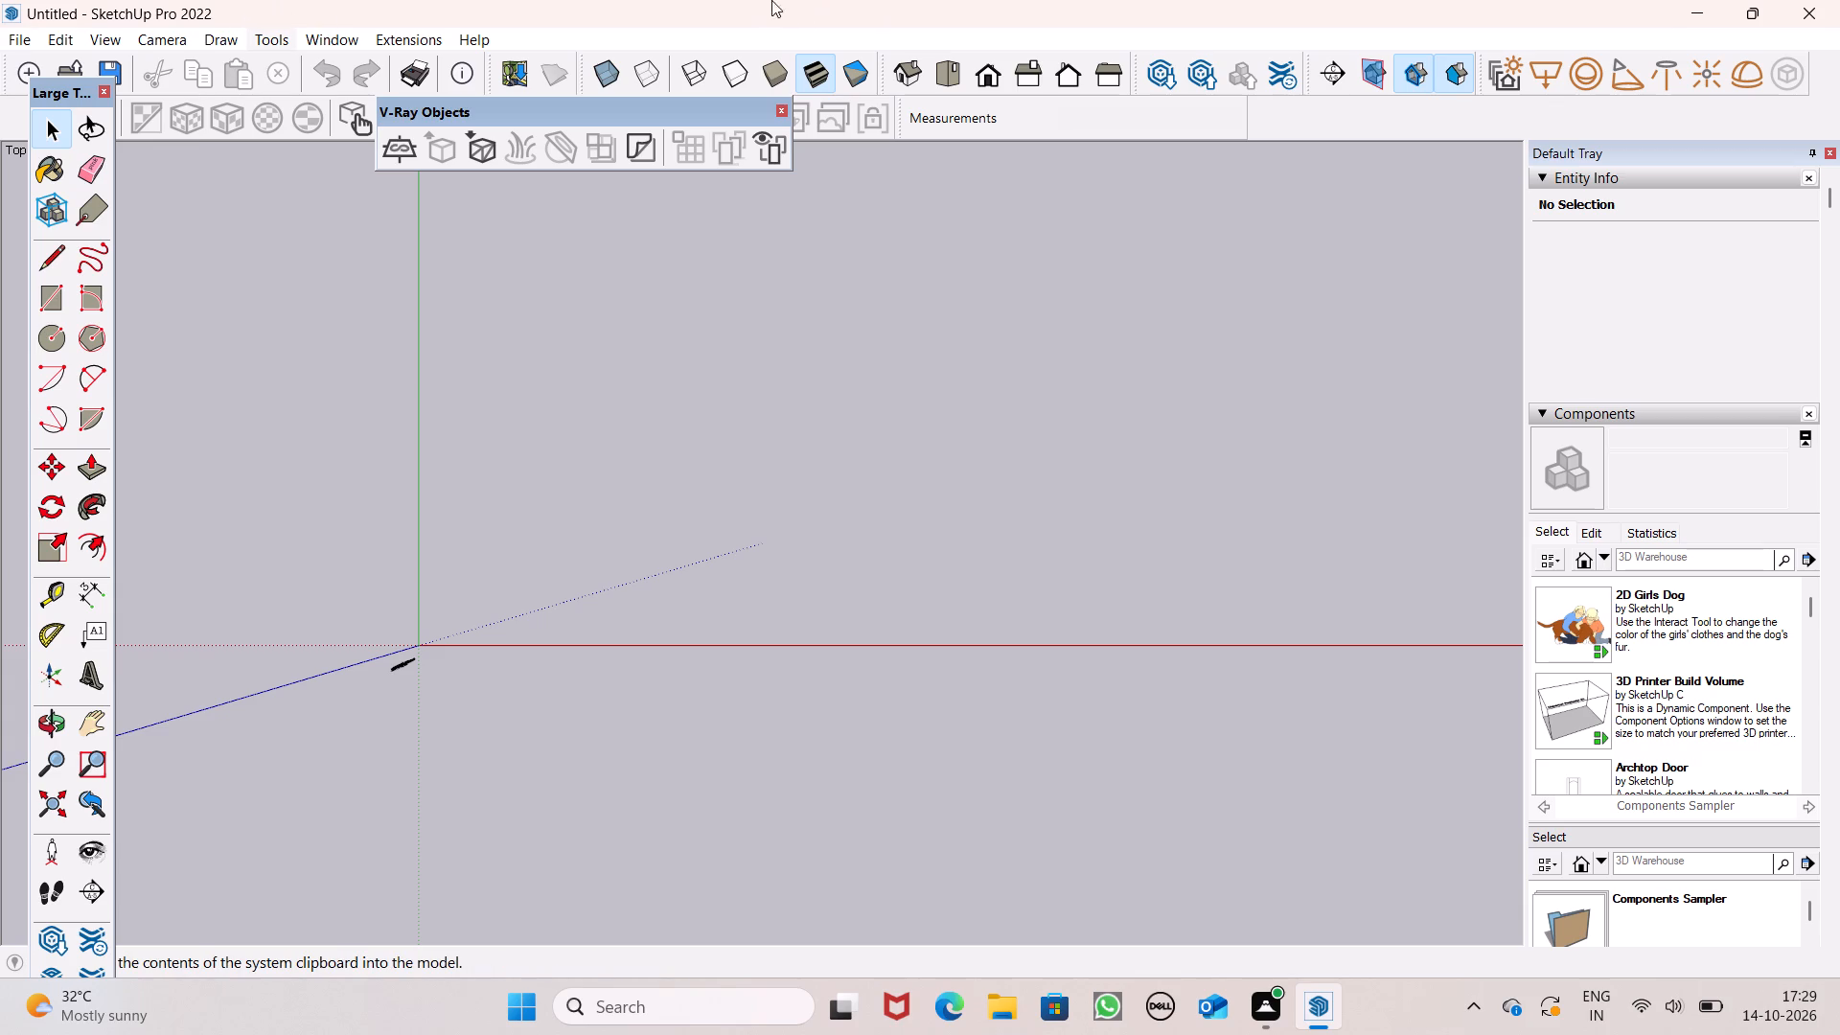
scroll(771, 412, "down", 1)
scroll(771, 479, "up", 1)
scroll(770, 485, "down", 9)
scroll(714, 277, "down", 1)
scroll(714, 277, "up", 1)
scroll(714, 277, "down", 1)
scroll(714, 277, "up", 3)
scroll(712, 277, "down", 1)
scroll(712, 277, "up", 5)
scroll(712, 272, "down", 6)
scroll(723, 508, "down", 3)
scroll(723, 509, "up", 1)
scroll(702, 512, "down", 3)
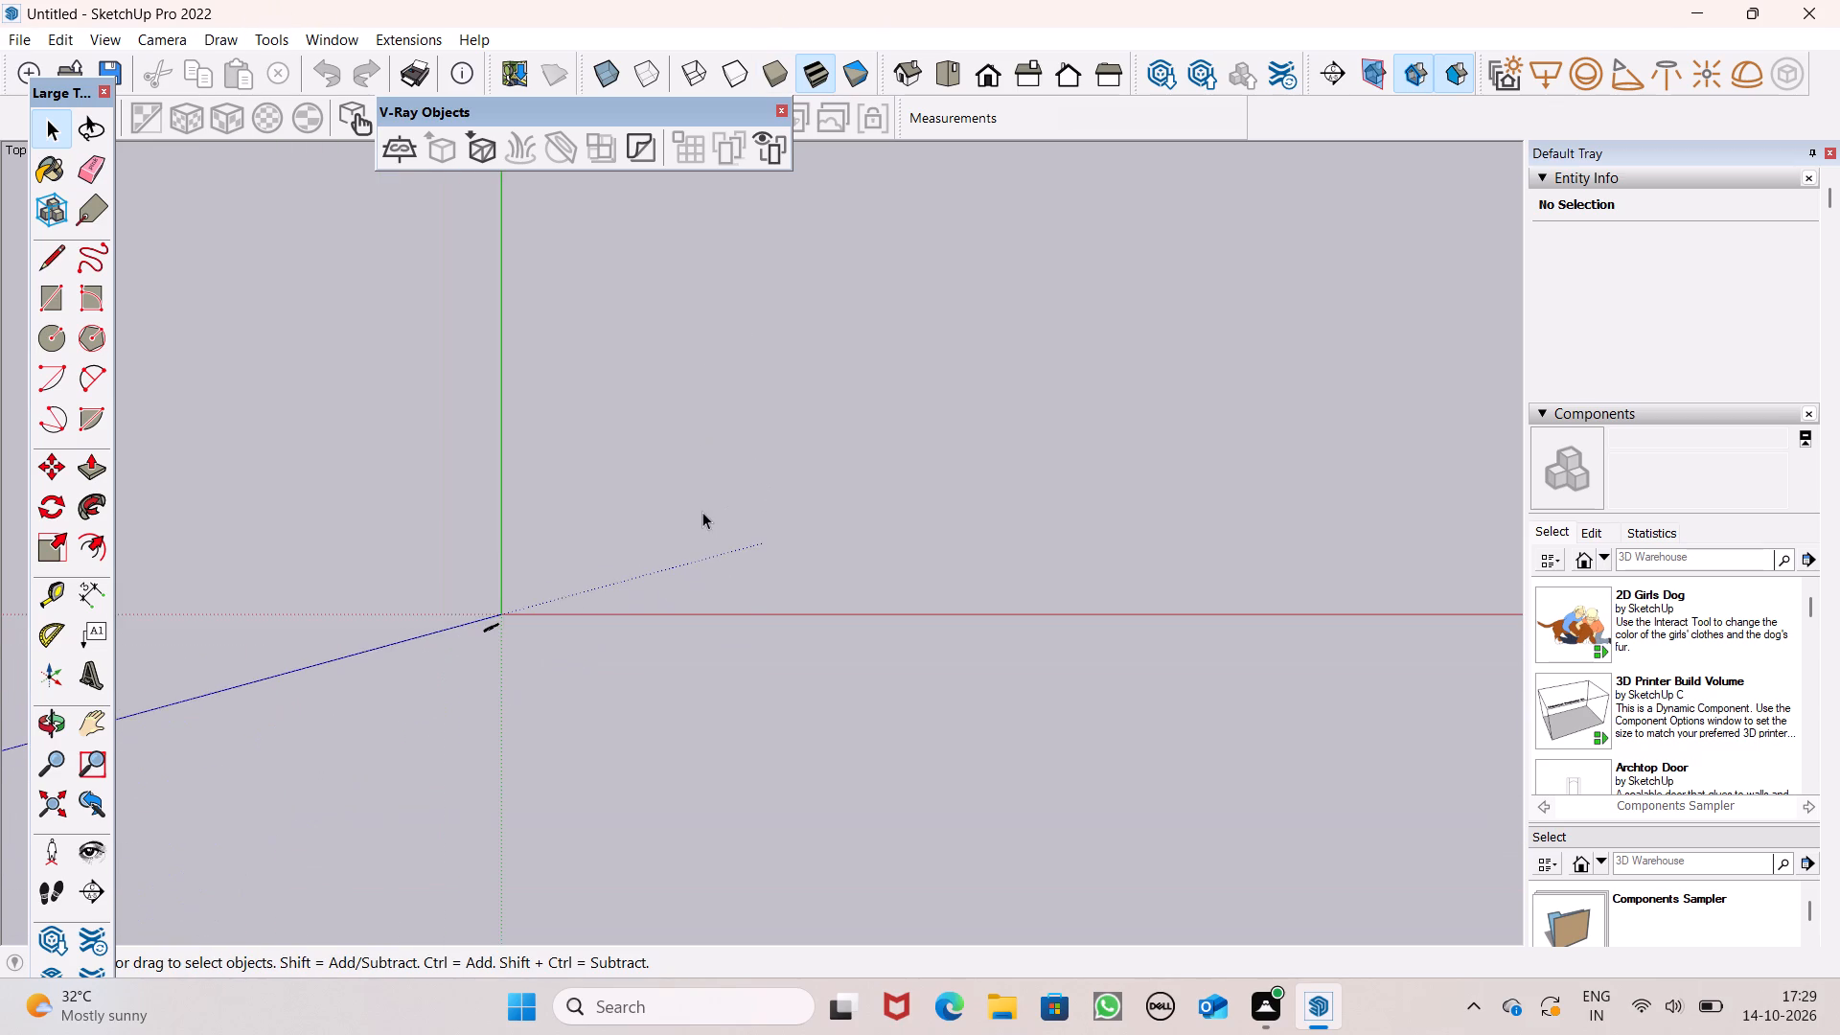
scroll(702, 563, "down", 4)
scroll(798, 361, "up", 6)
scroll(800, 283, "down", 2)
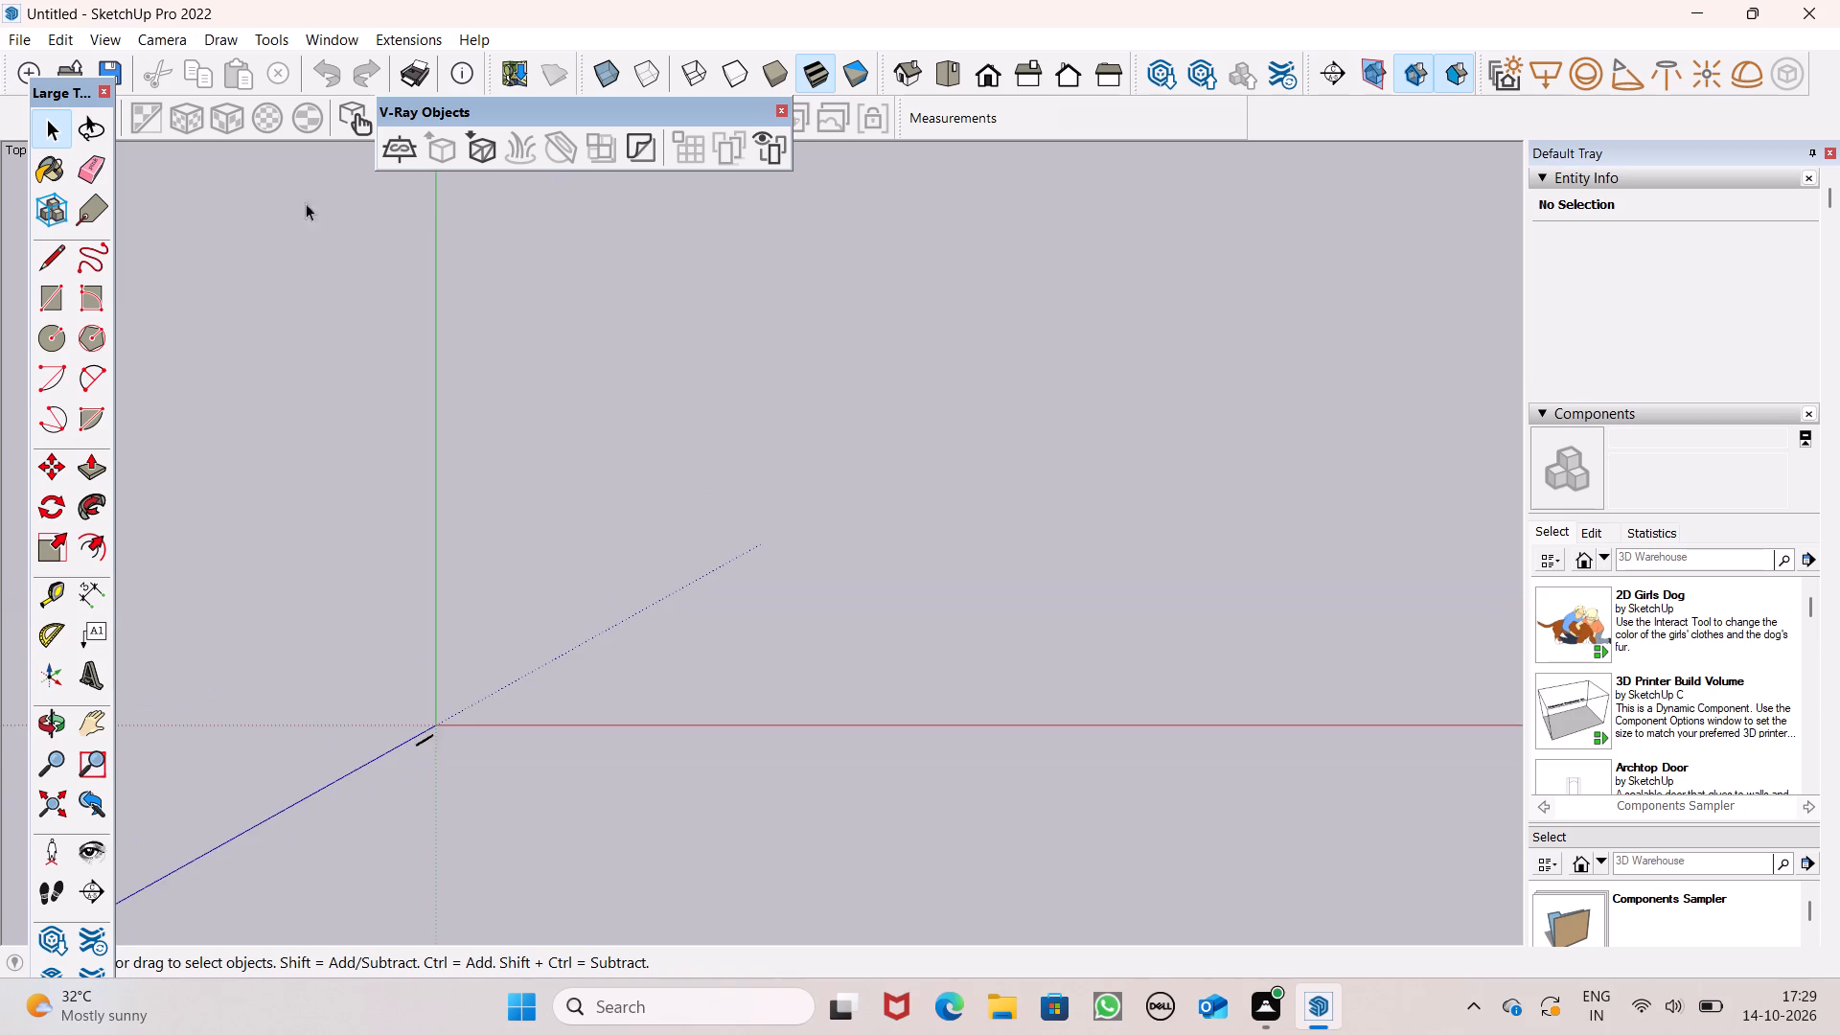
Draw a 45' by 50' rectangle on the ground plane, beyond the origin between the red and green axes.
left_click(50, 304)
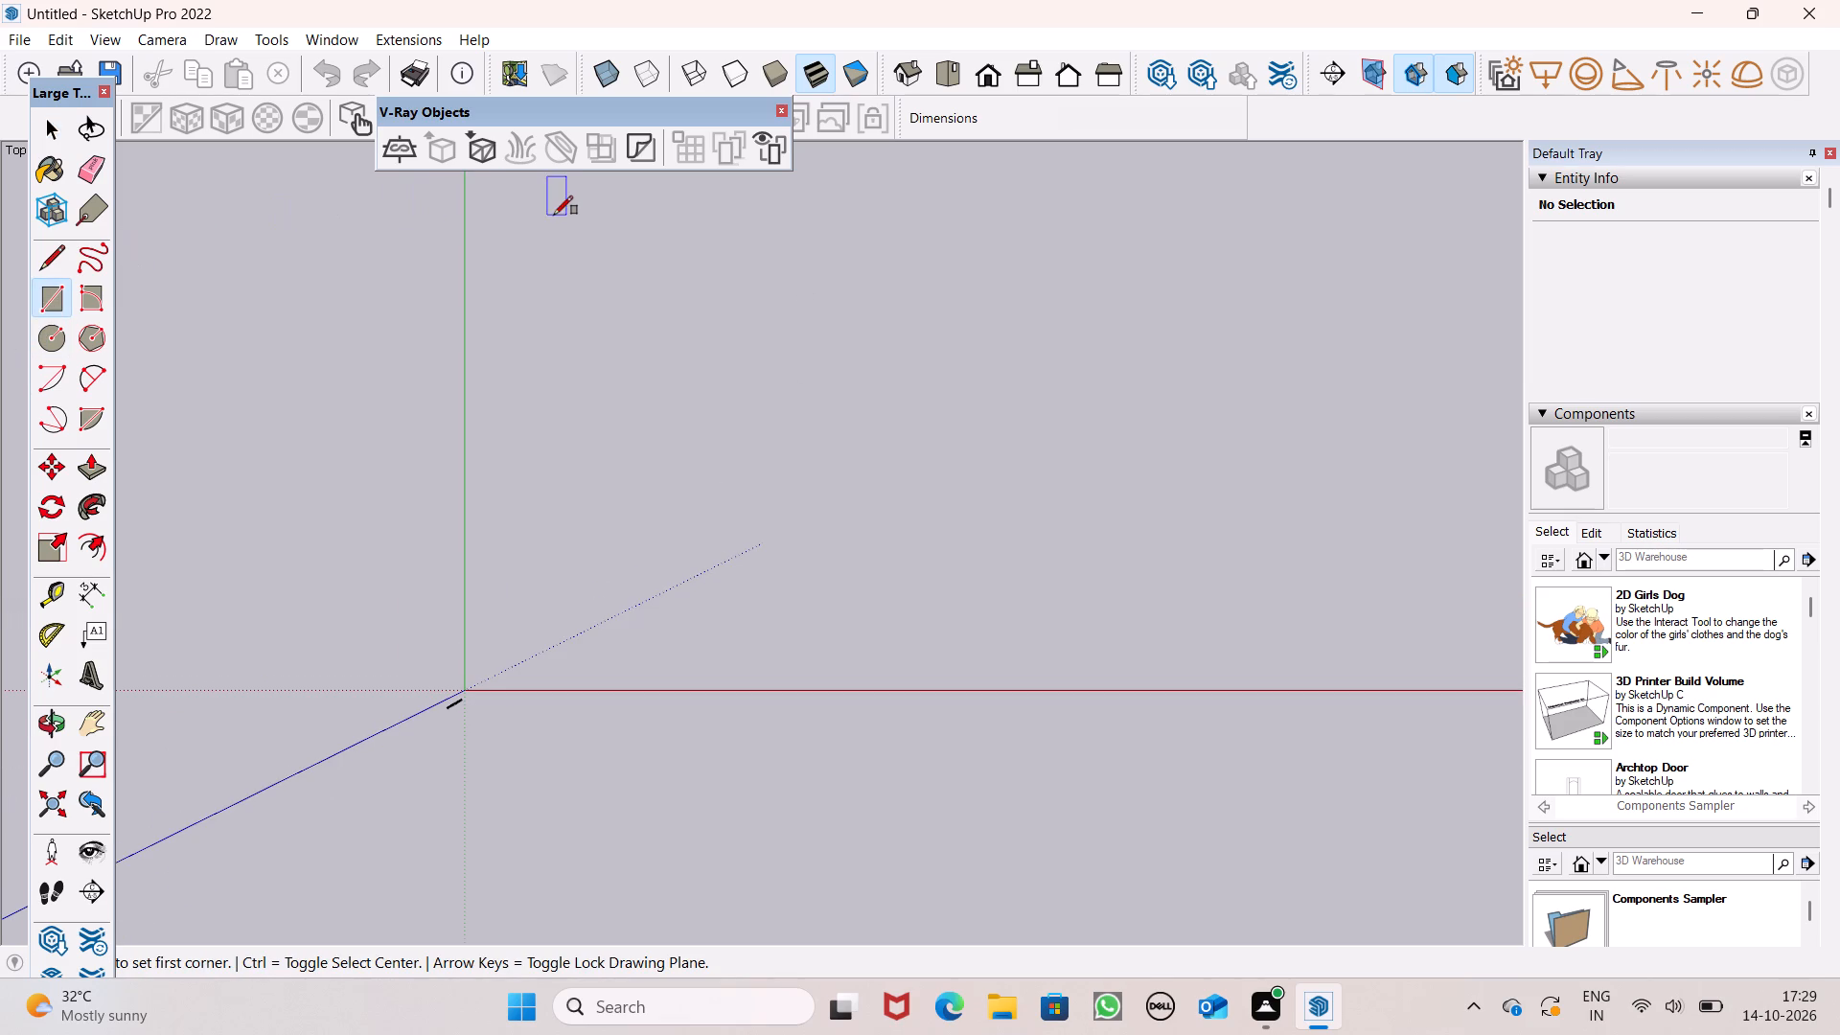
left_click(554, 215)
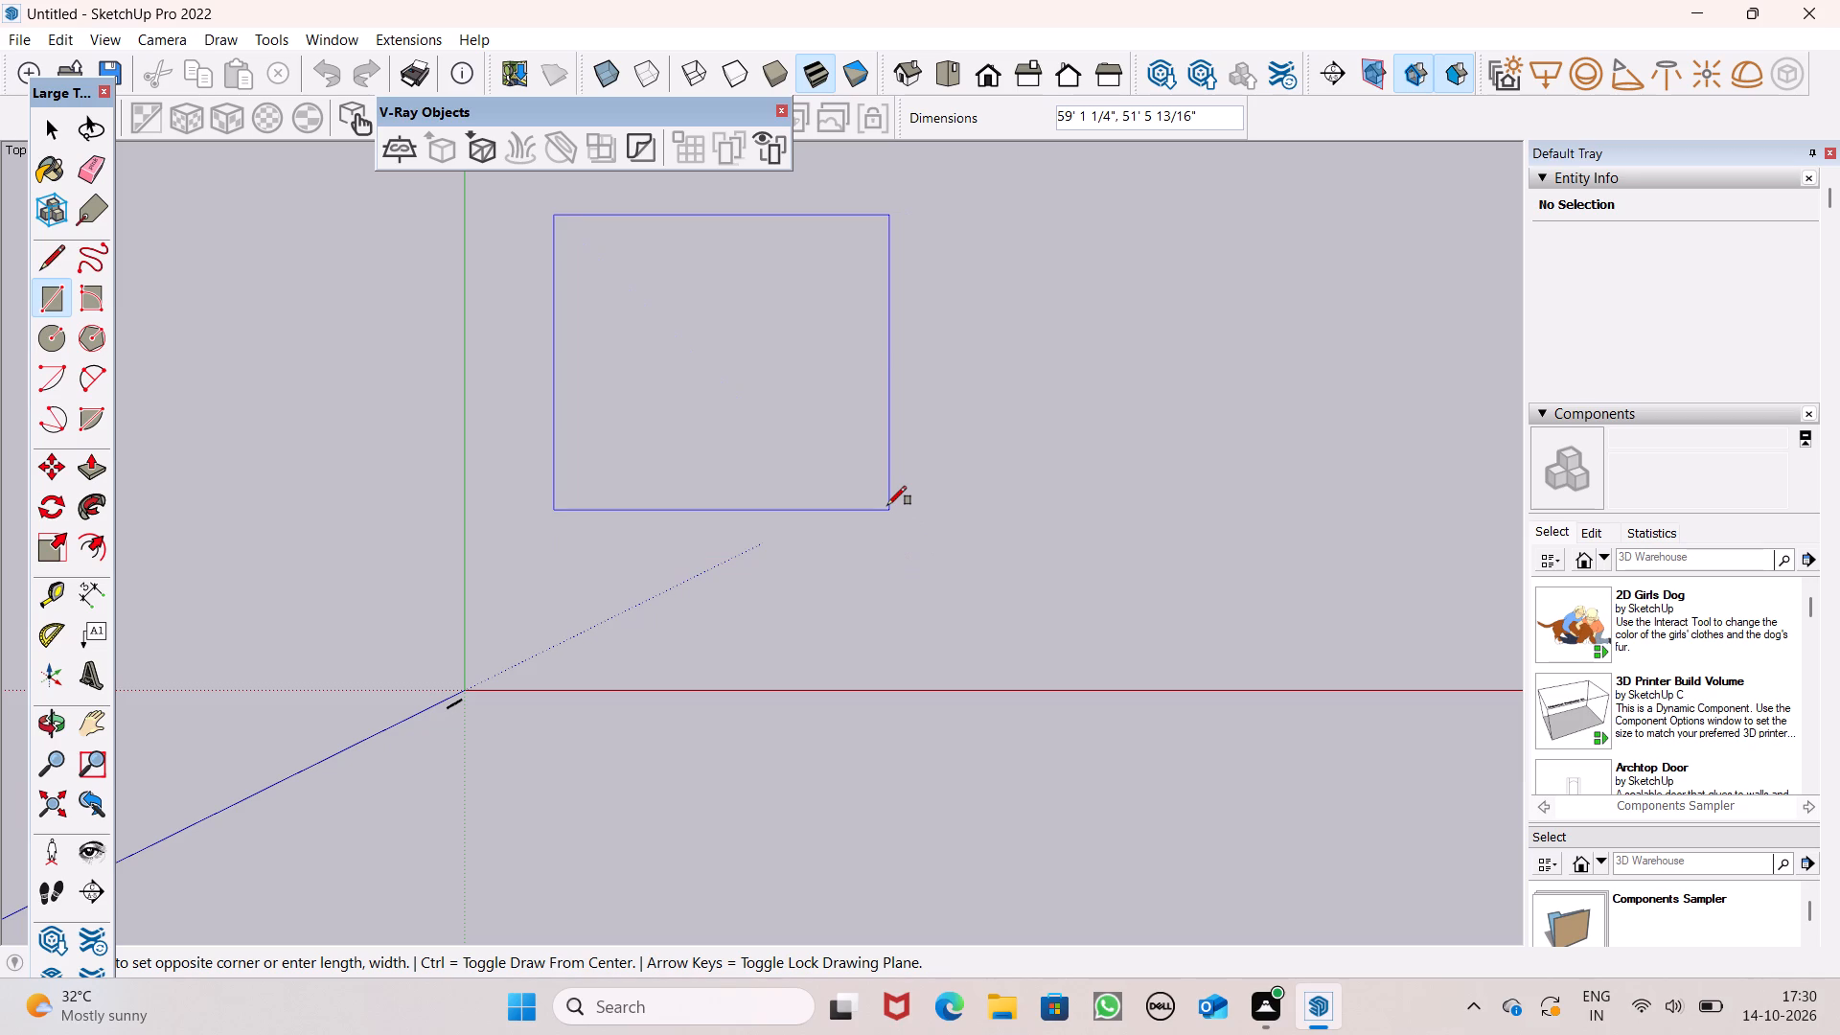
type("45',")
key("5")
type("0'")
key("Return")
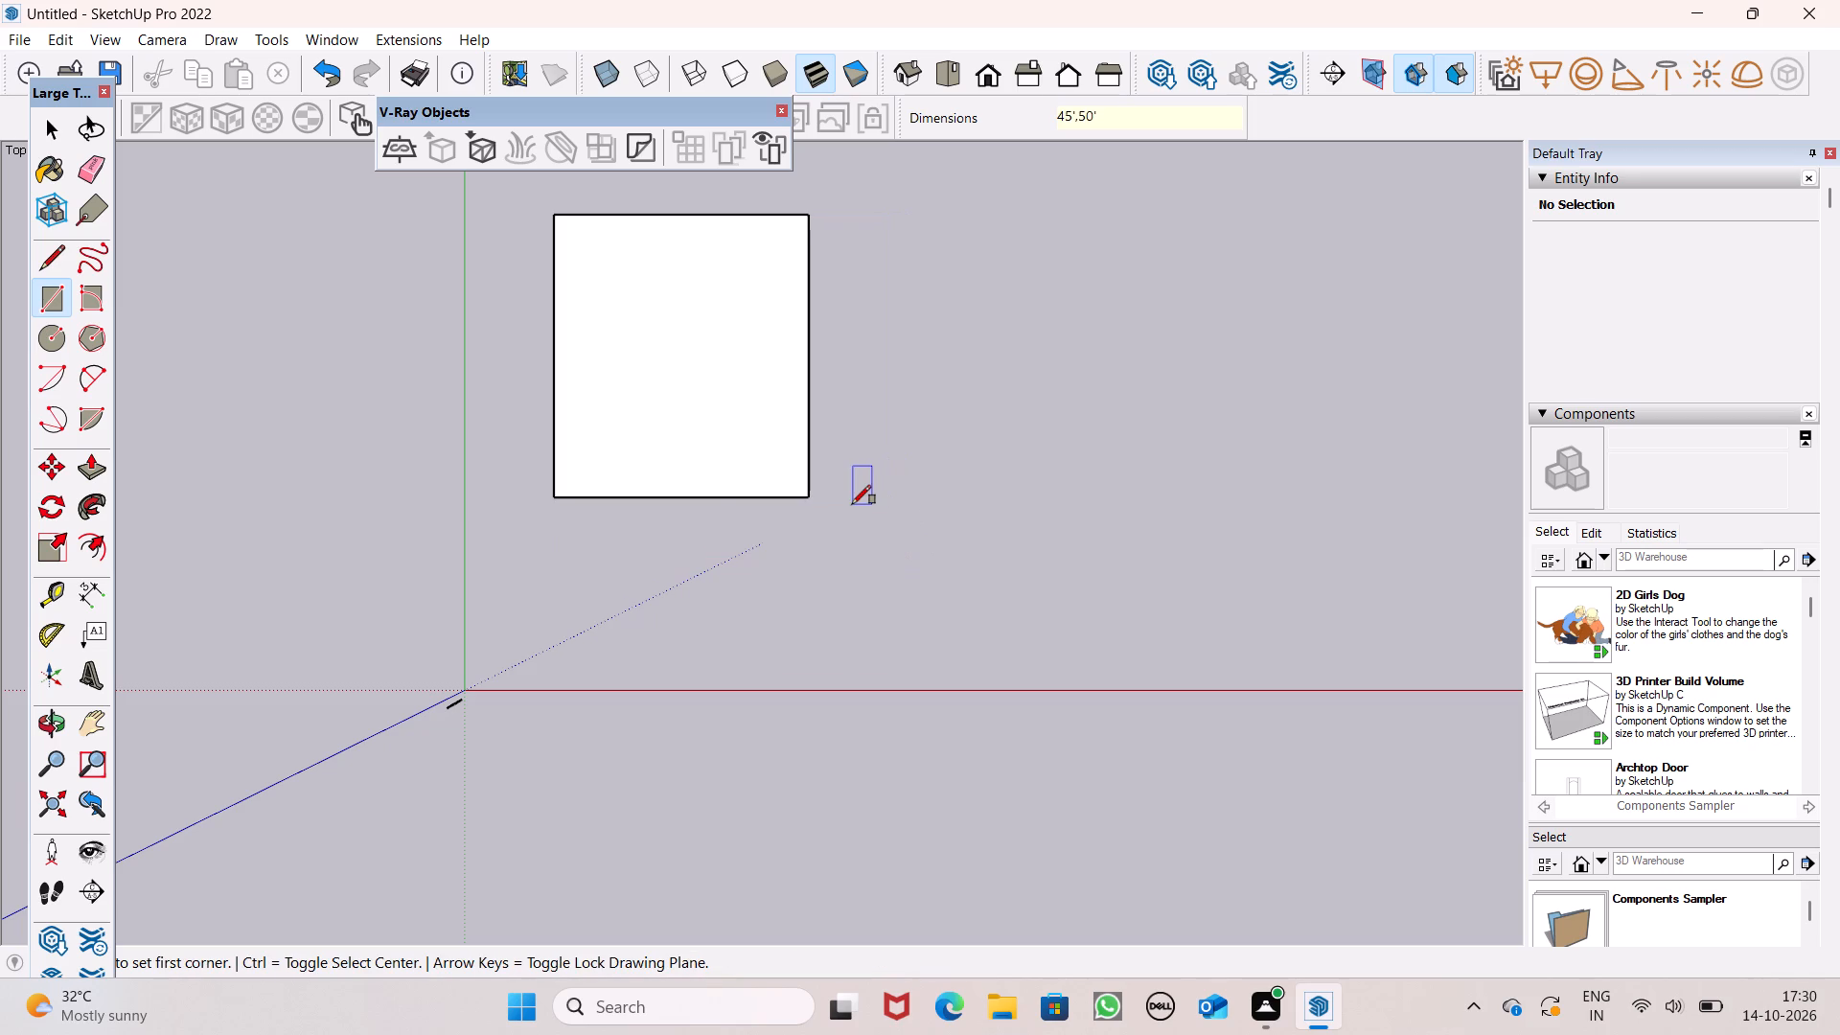
key("space")
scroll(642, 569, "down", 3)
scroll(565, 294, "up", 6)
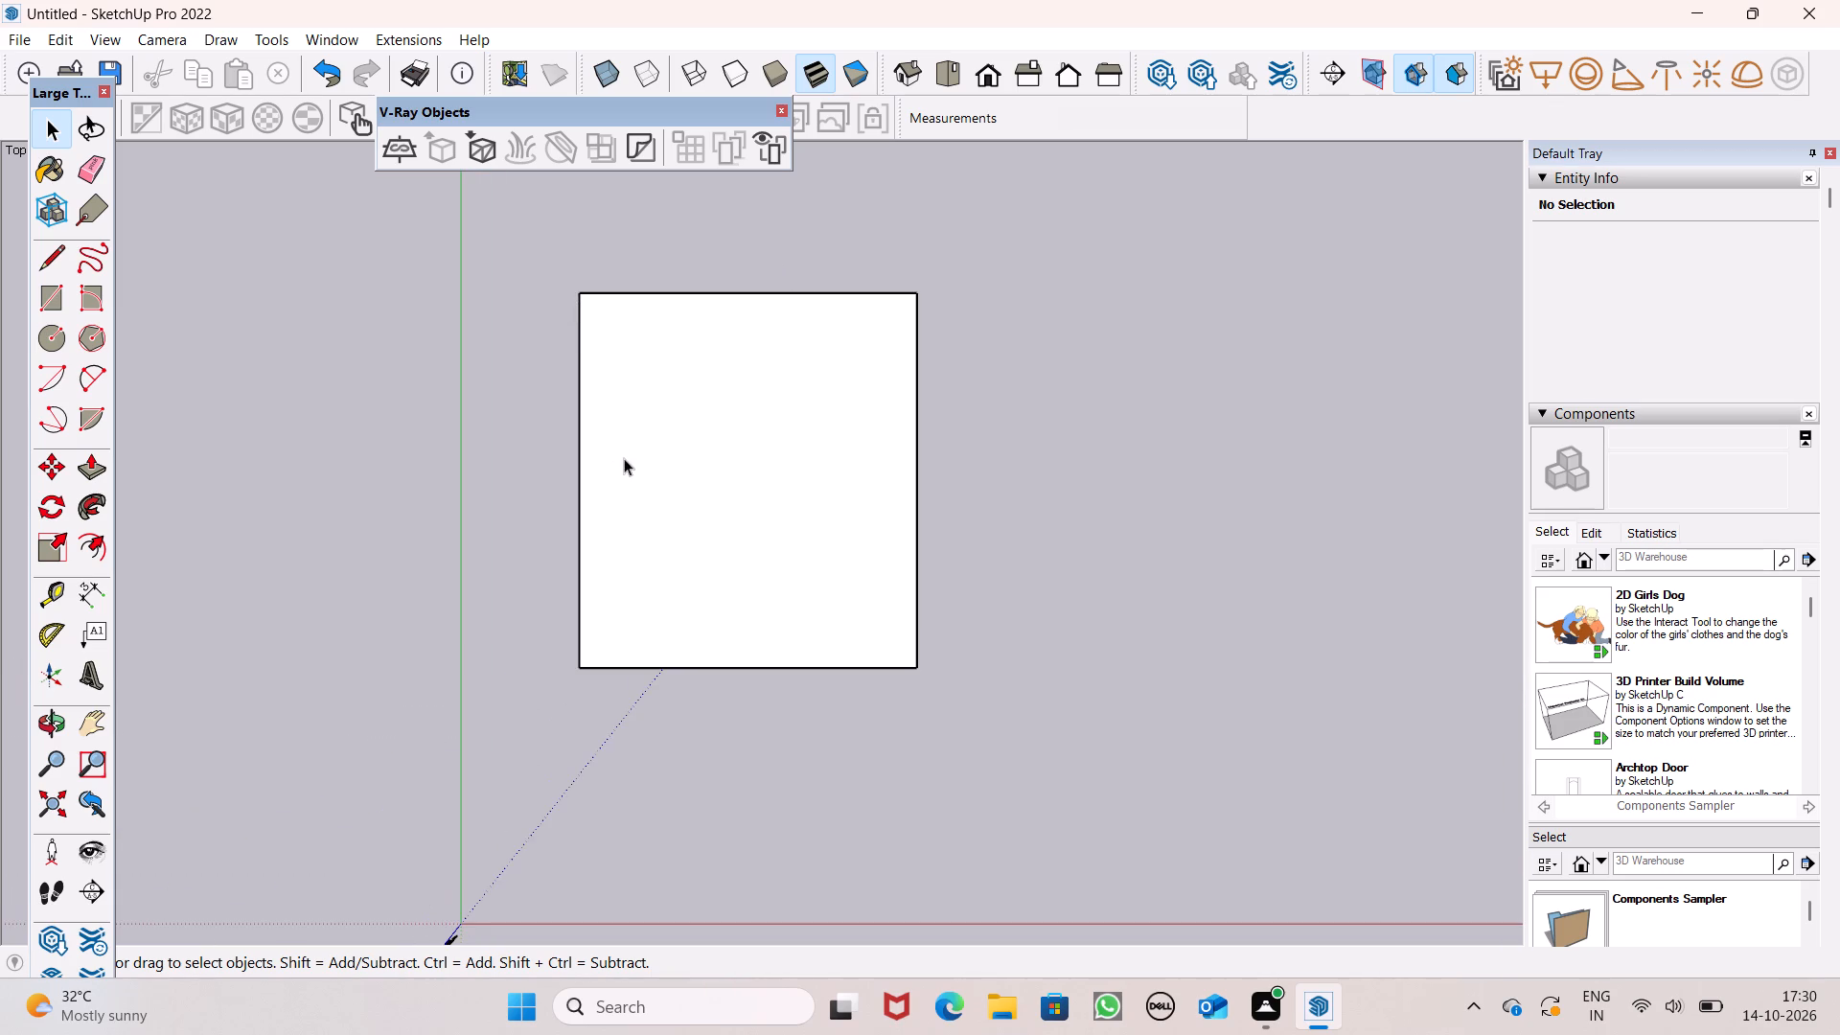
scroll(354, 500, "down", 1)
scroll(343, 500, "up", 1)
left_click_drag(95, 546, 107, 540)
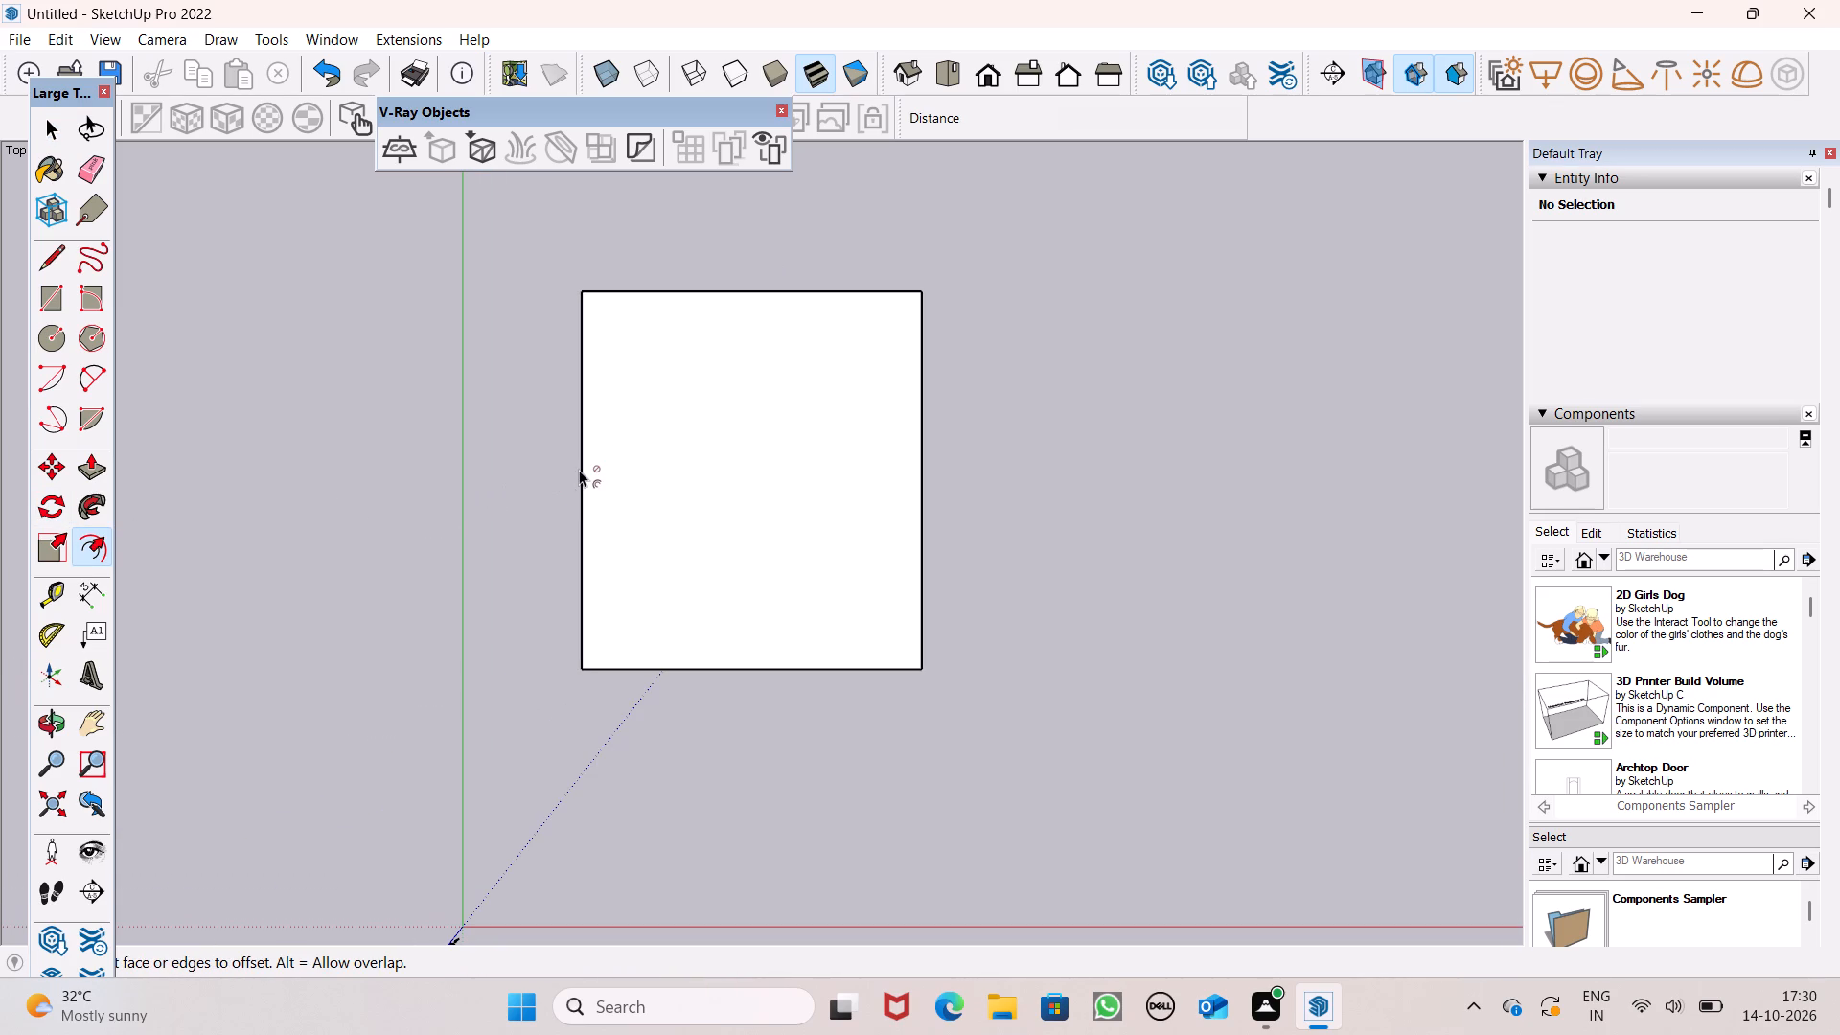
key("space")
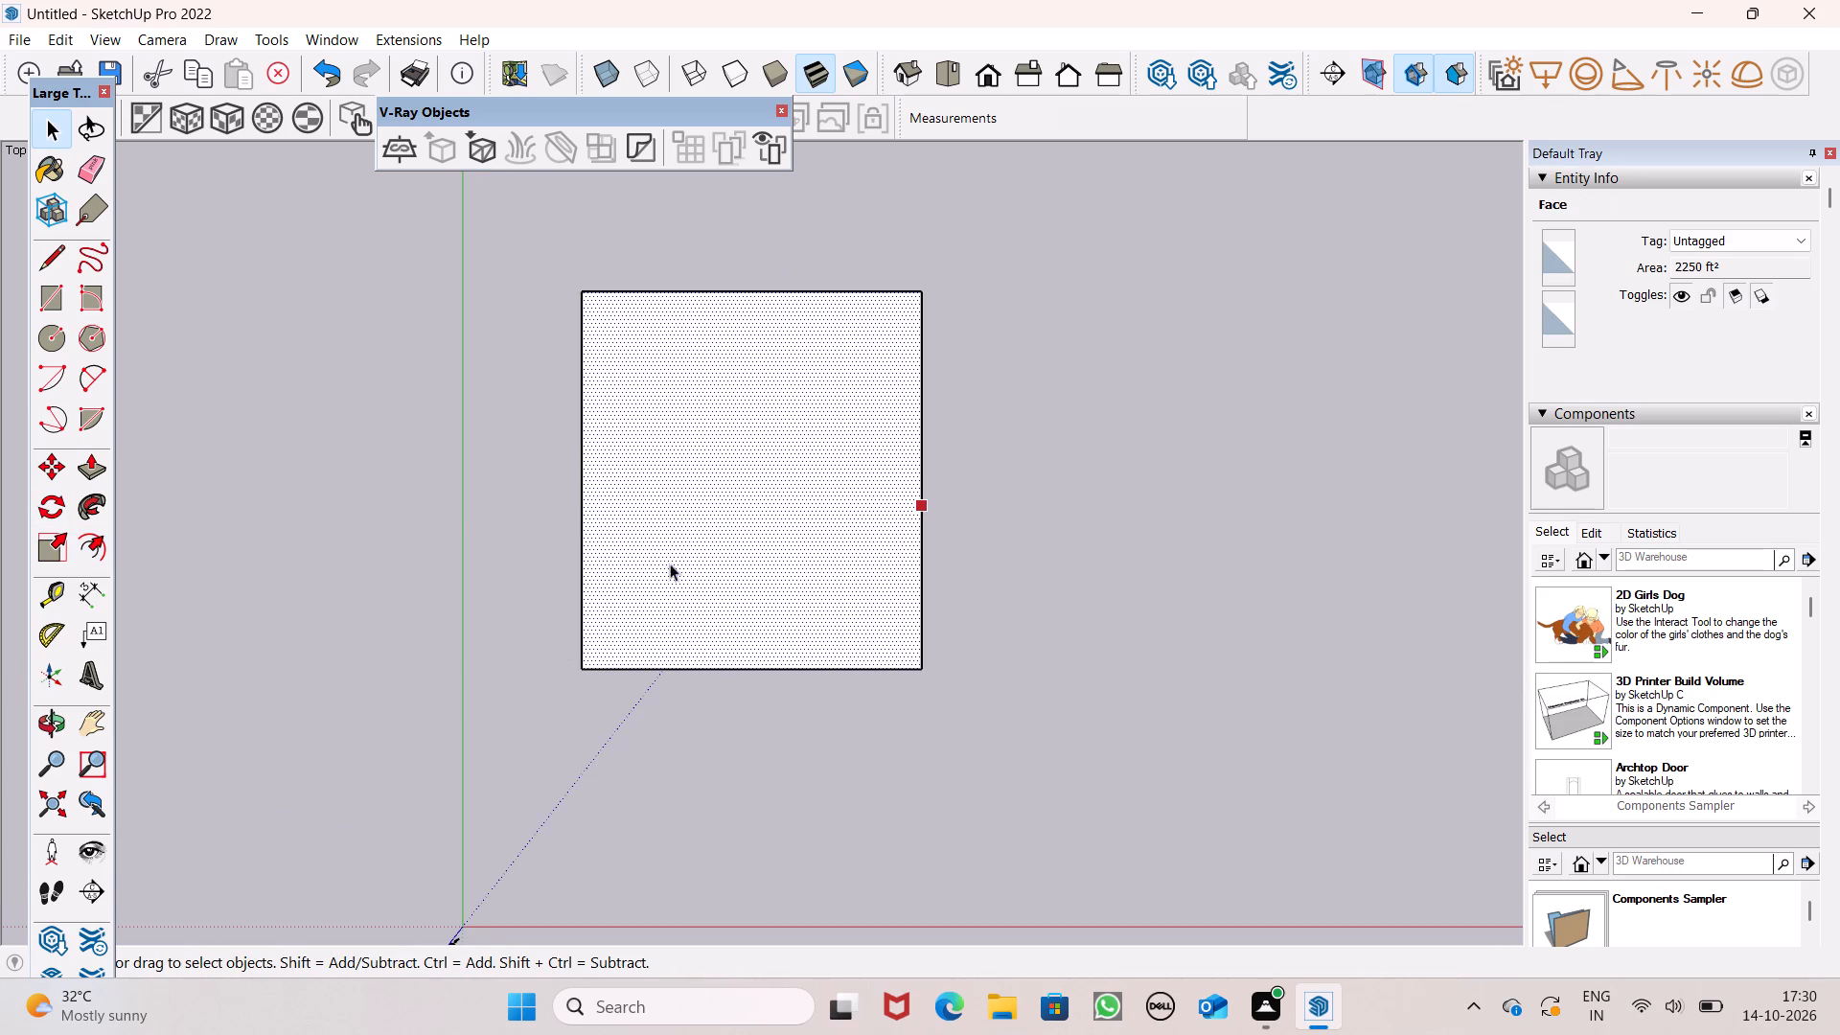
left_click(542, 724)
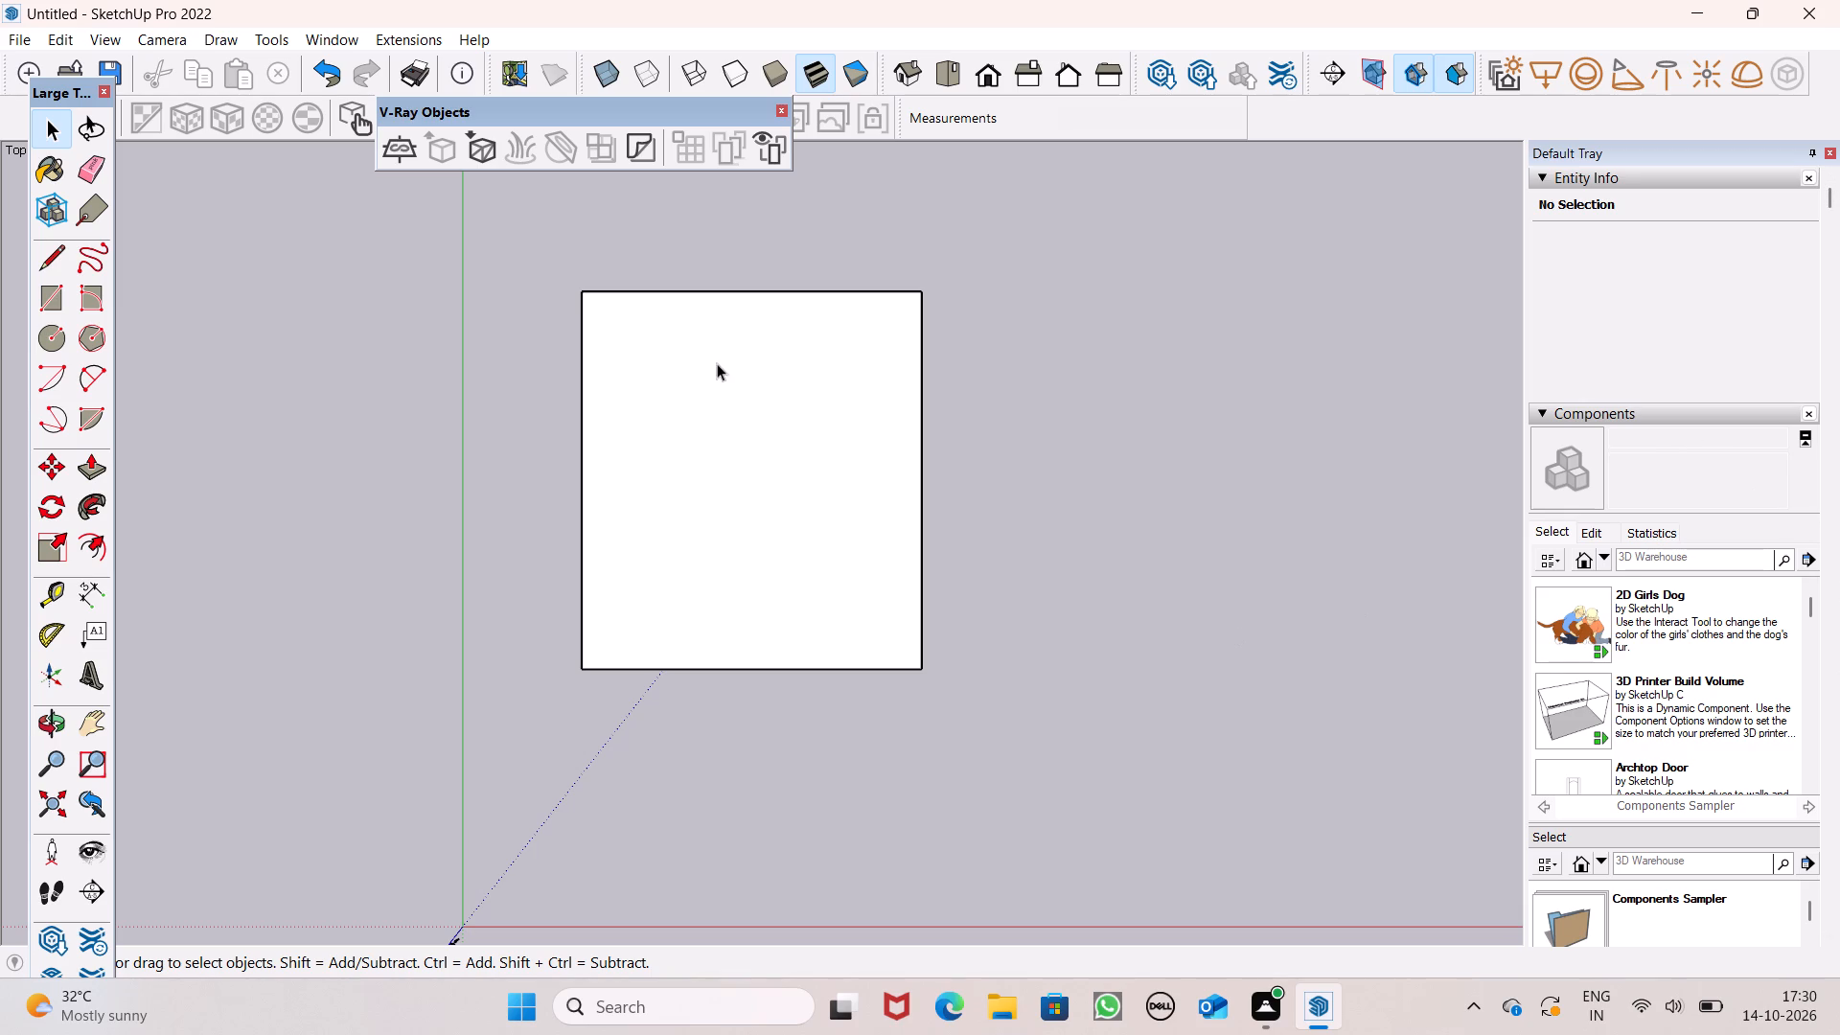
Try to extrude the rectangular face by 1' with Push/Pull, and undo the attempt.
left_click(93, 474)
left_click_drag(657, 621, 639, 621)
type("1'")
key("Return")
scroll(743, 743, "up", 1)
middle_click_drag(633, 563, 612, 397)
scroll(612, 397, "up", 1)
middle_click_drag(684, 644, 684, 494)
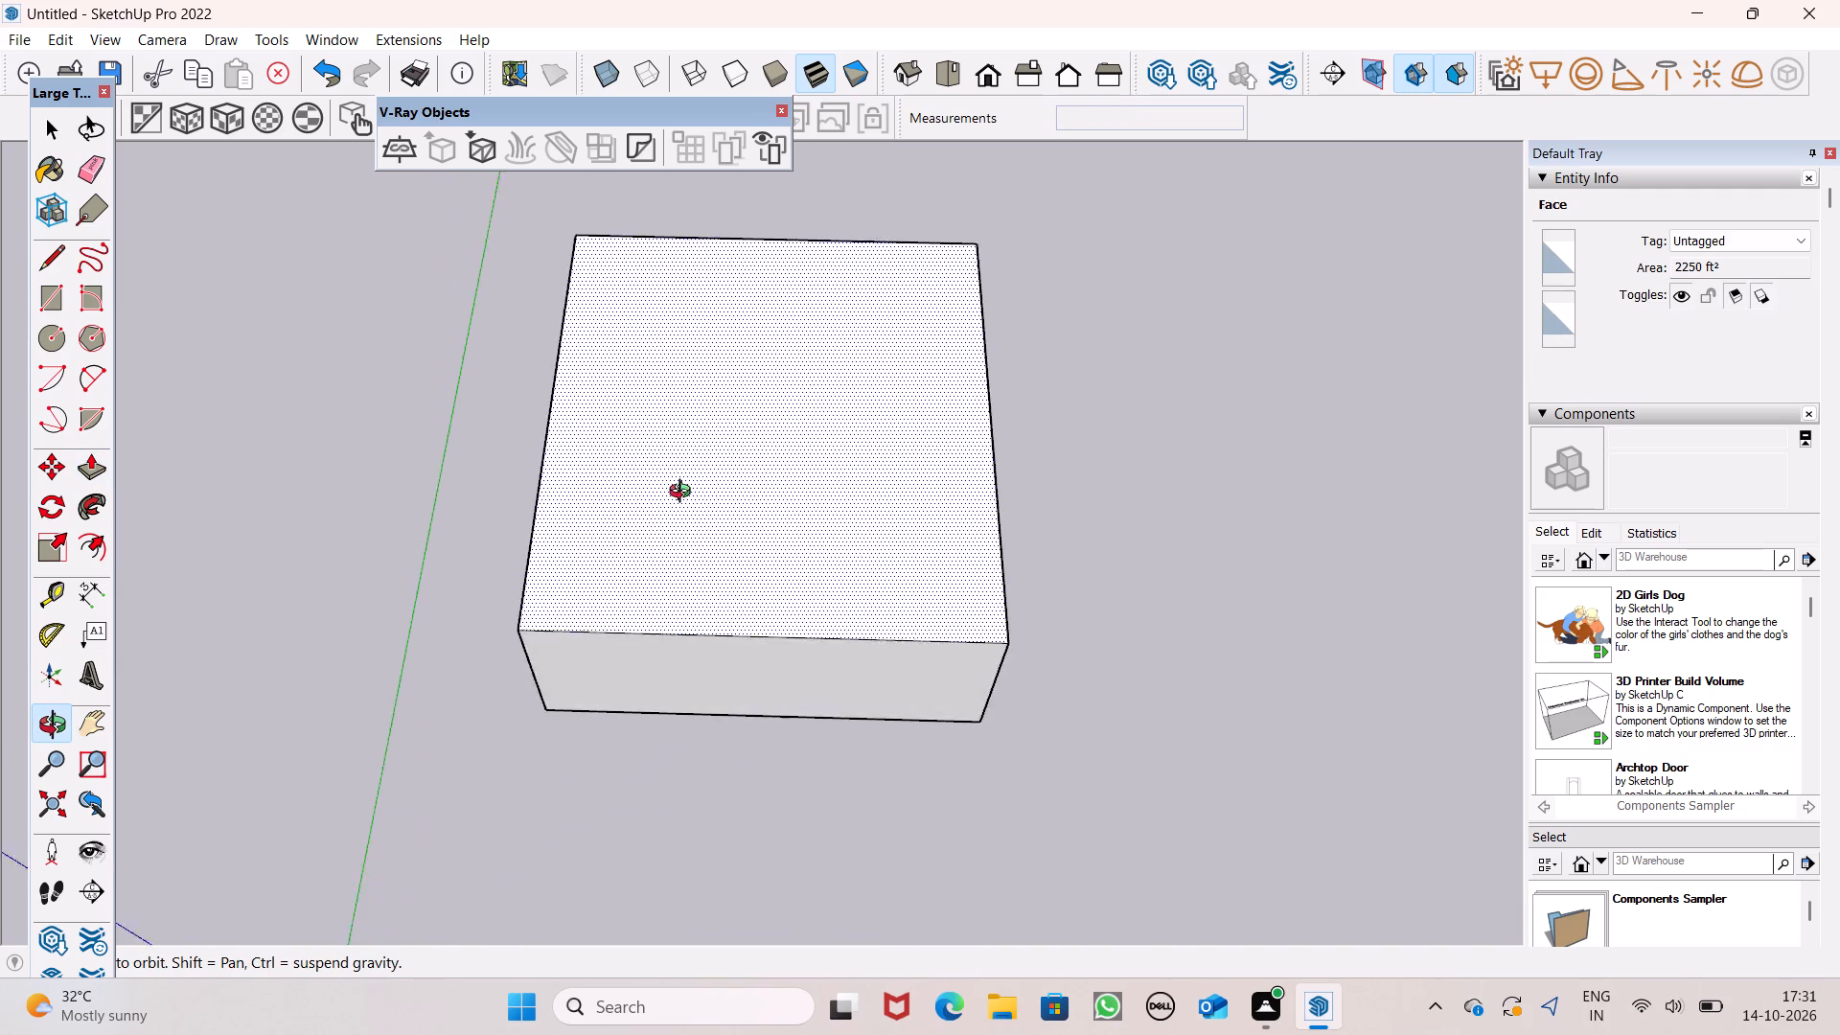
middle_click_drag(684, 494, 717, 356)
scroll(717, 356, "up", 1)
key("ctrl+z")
Push/Pull the rectangular face up by 1' to form a base slab.
left_click_drag(651, 693, 647, 640)
type("1'")
key("Return")
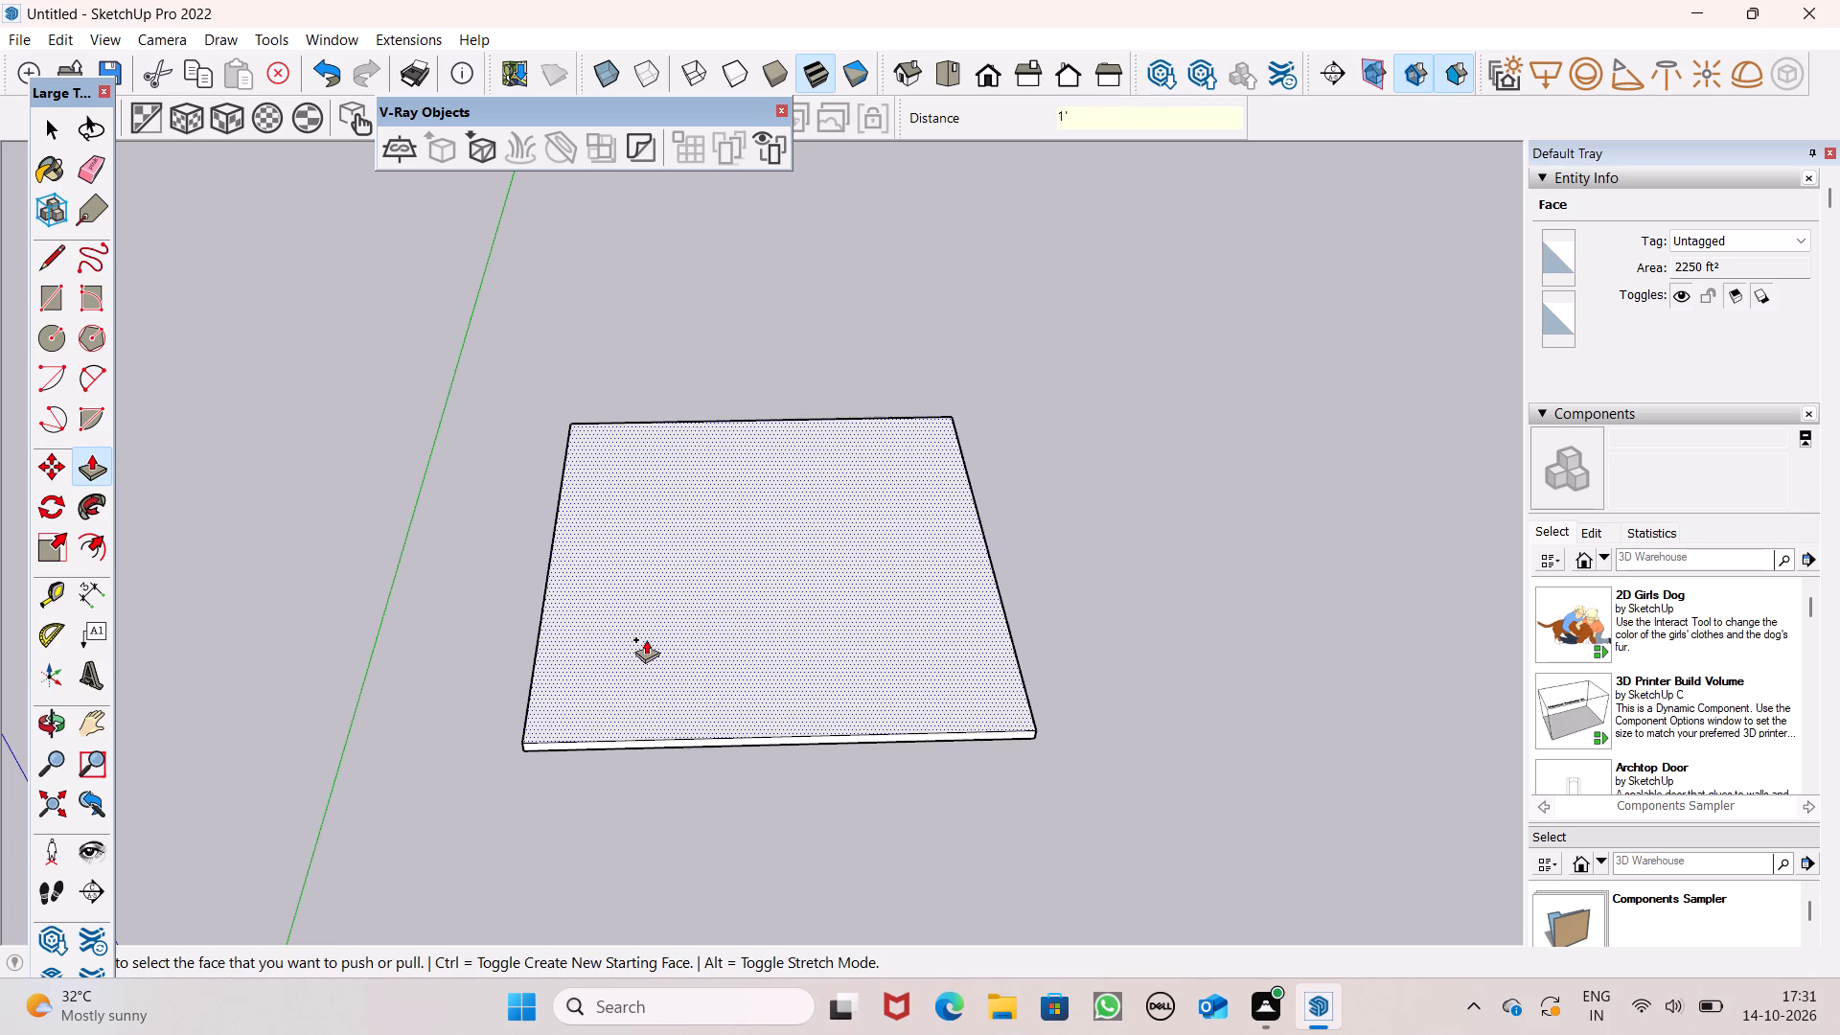
Offset the outline of the slab's top face inward by 9".
scroll(698, 815, "up", 1)
middle_click_drag(698, 815, 636, 709)
scroll(674, 681, "up", 1)
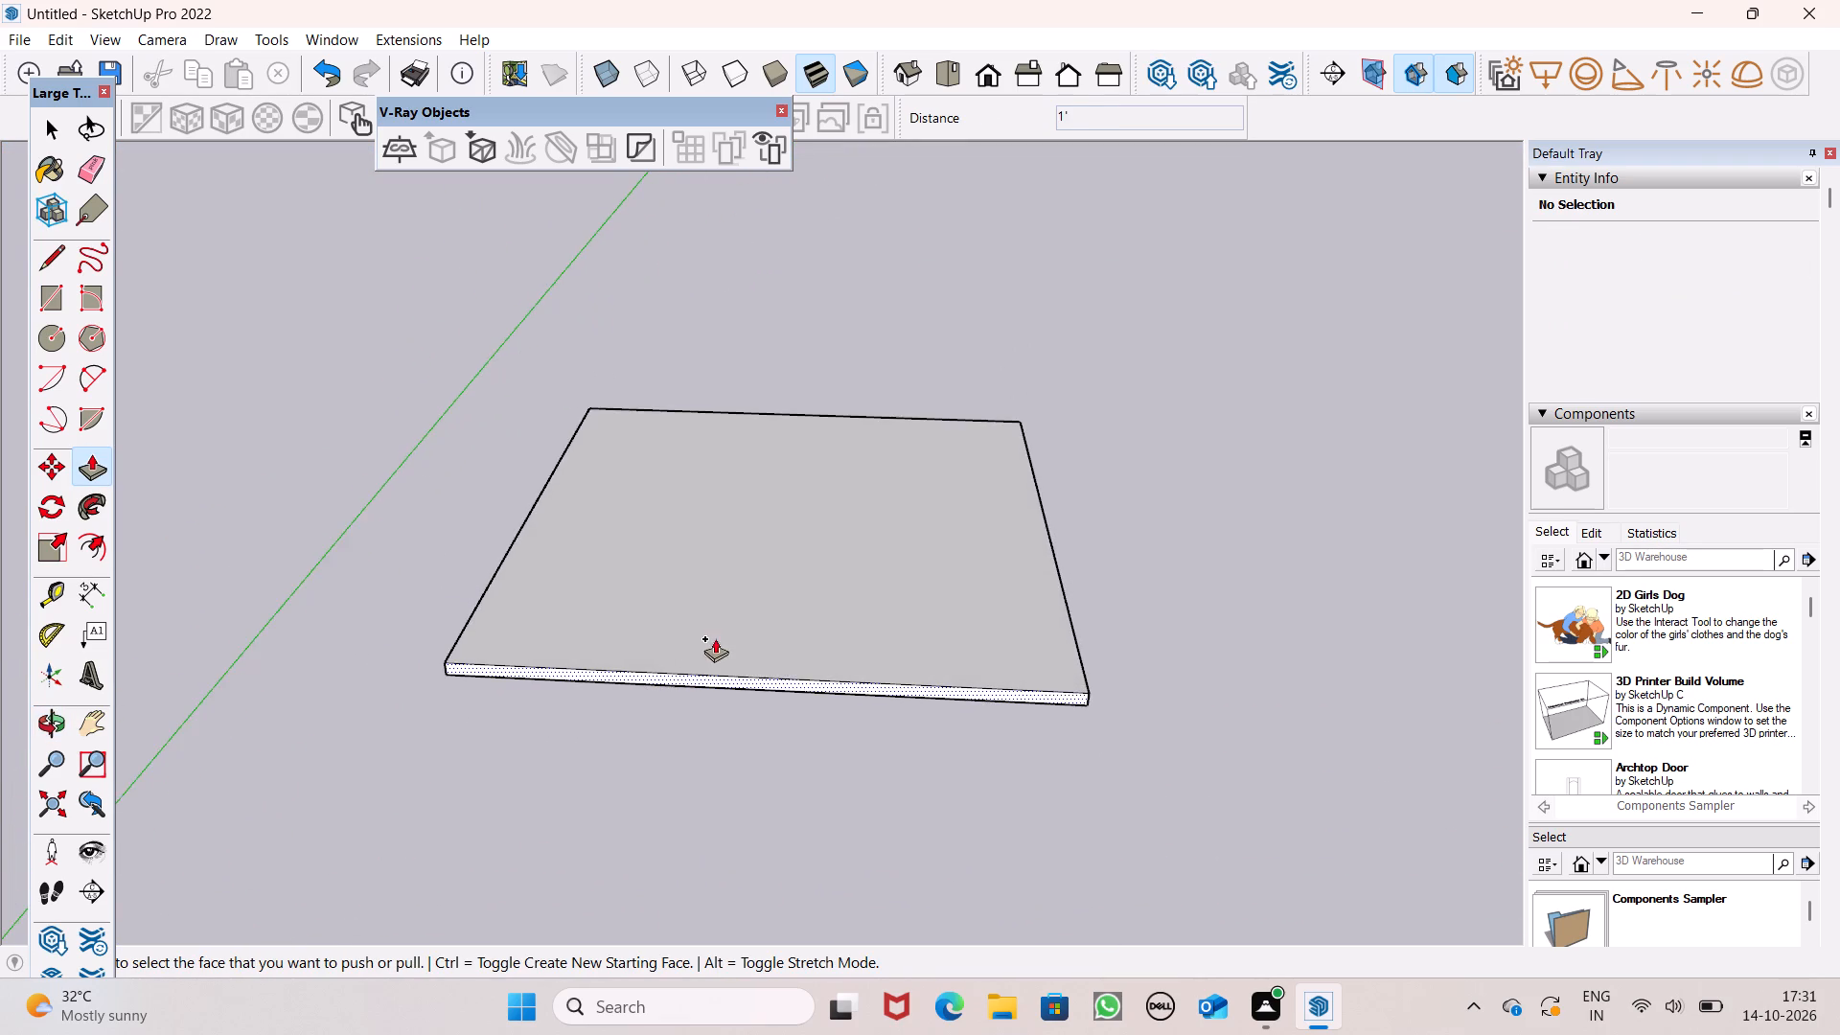
scroll(715, 635, "down", 3)
scroll(818, 562, "up", 1)
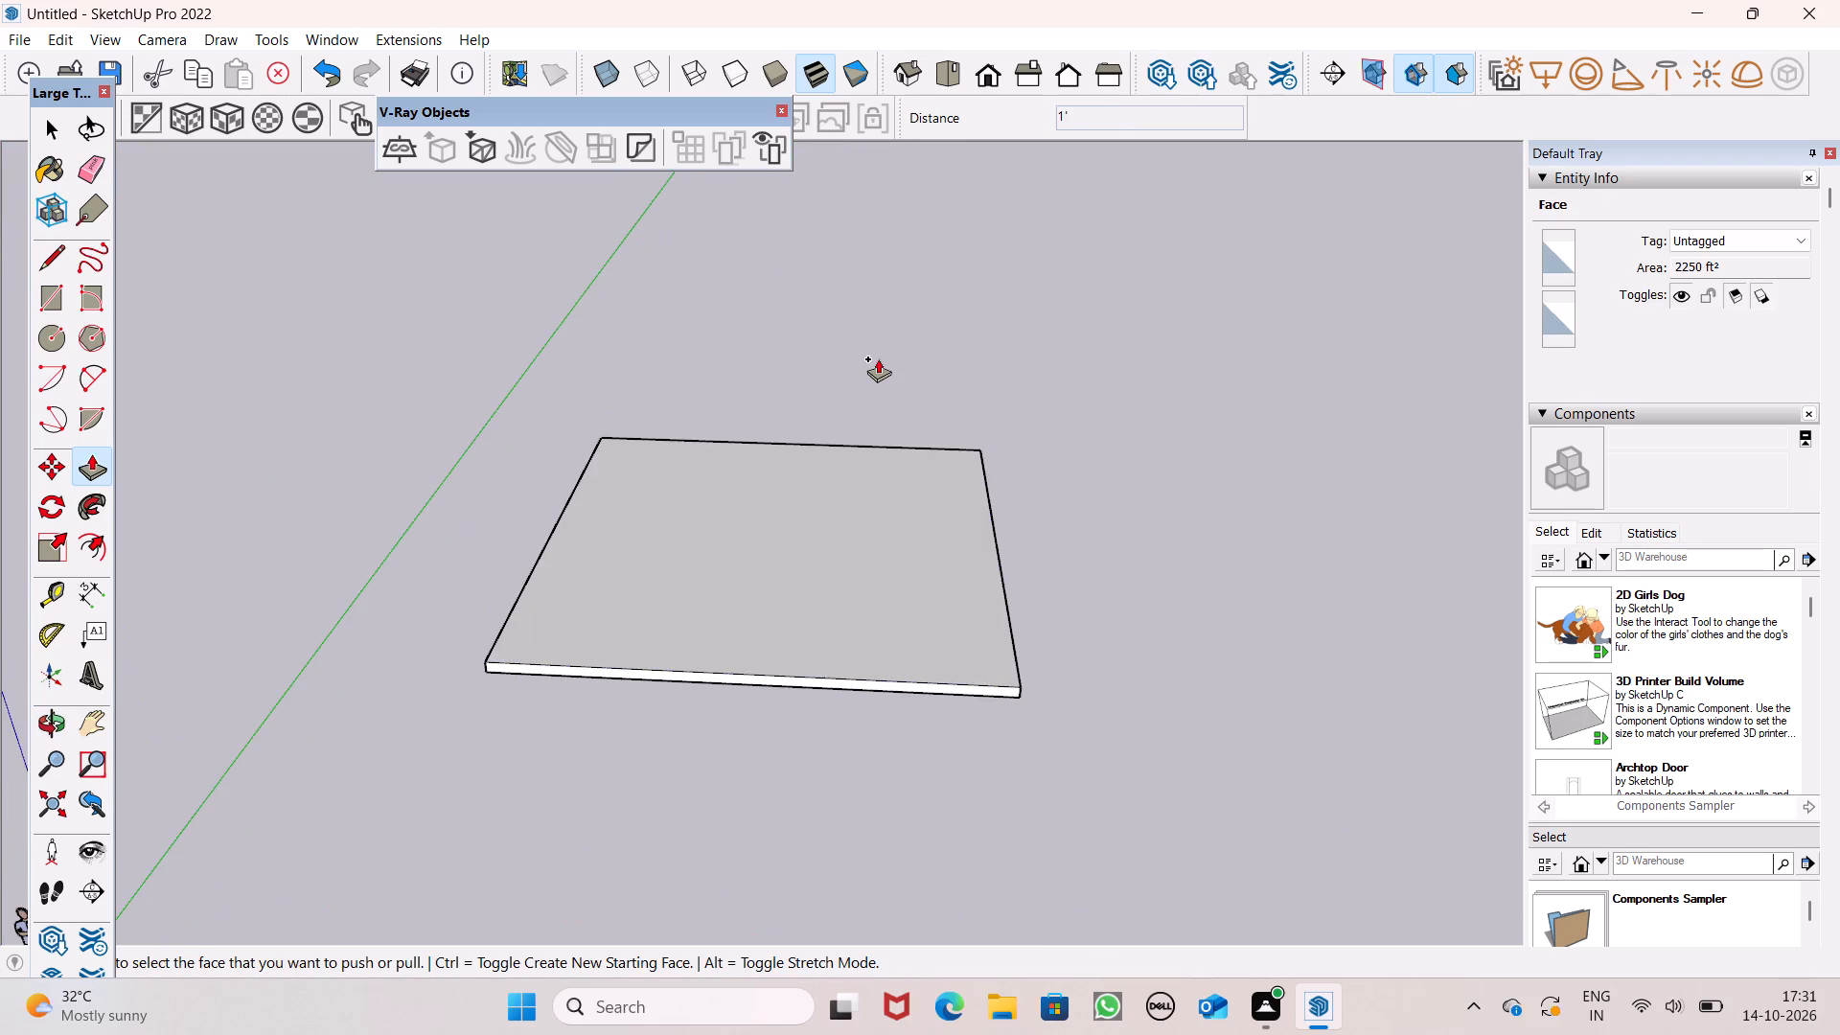
scroll(878, 358, "down", 1)
middle_click_drag(874, 494, 964, 734)
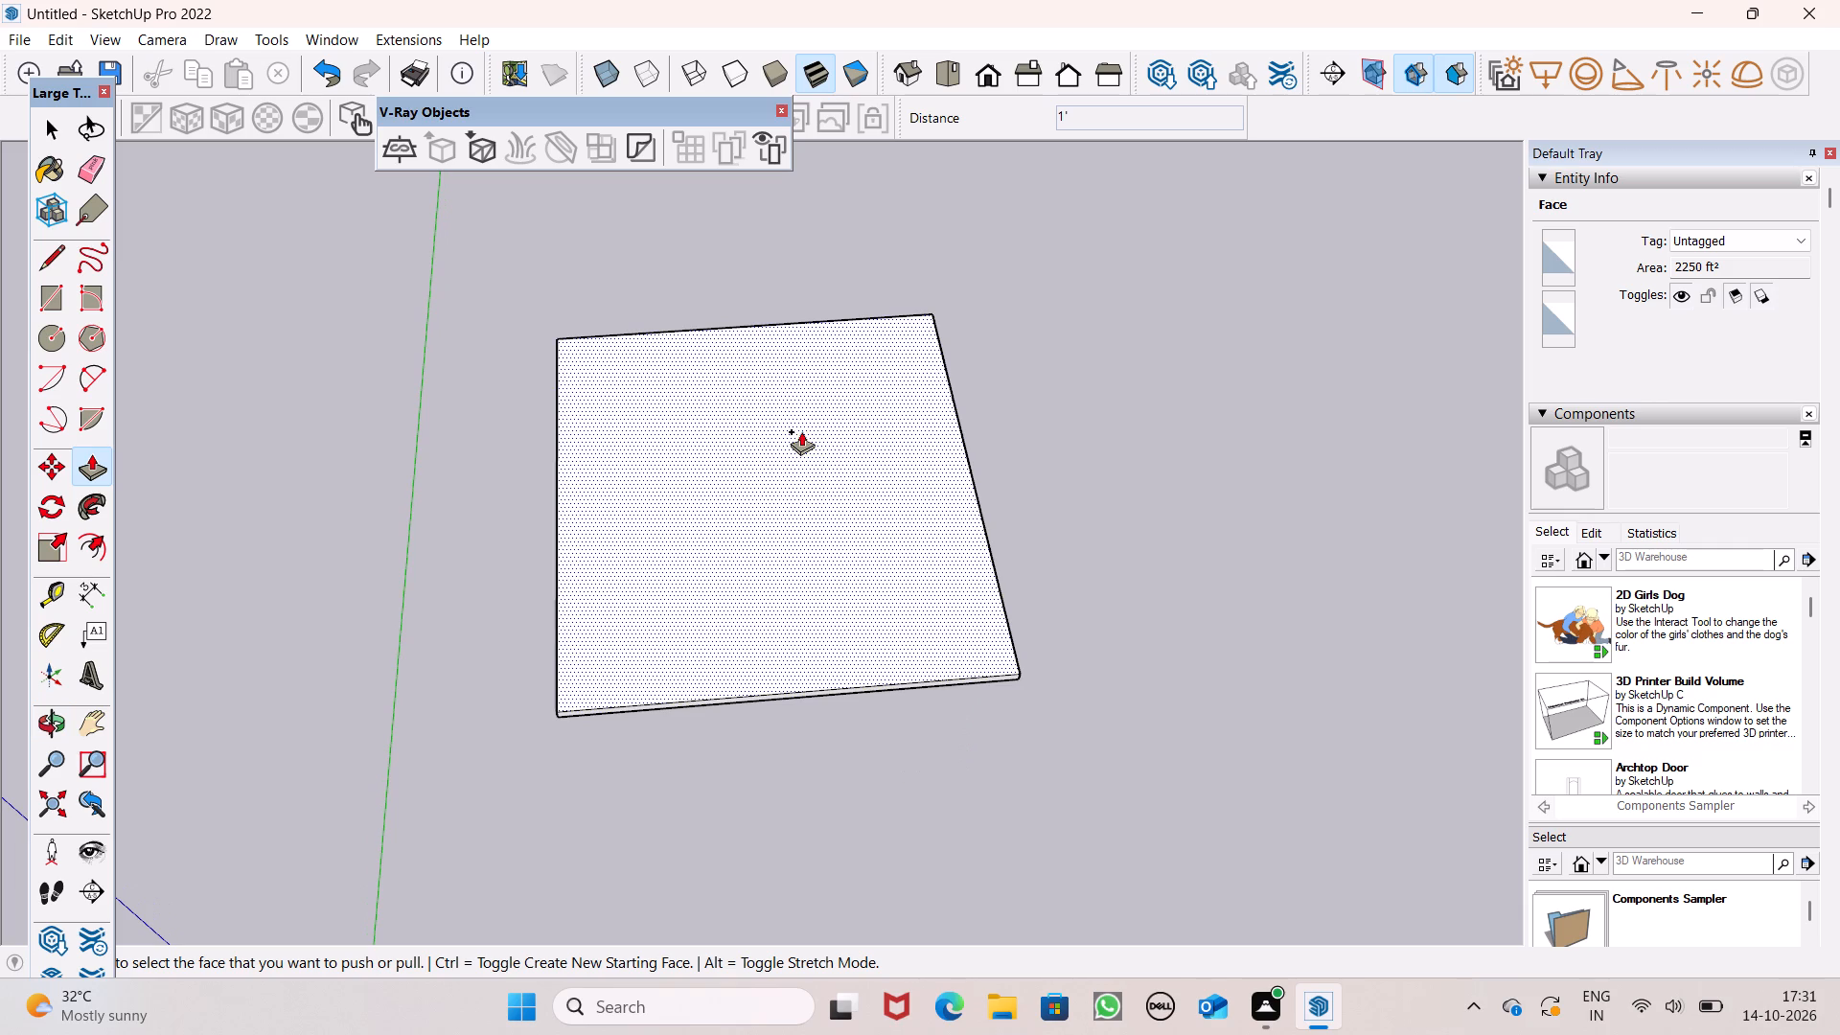
scroll(805, 433, "down", 1)
middle_click_drag(899, 393, 871, 648)
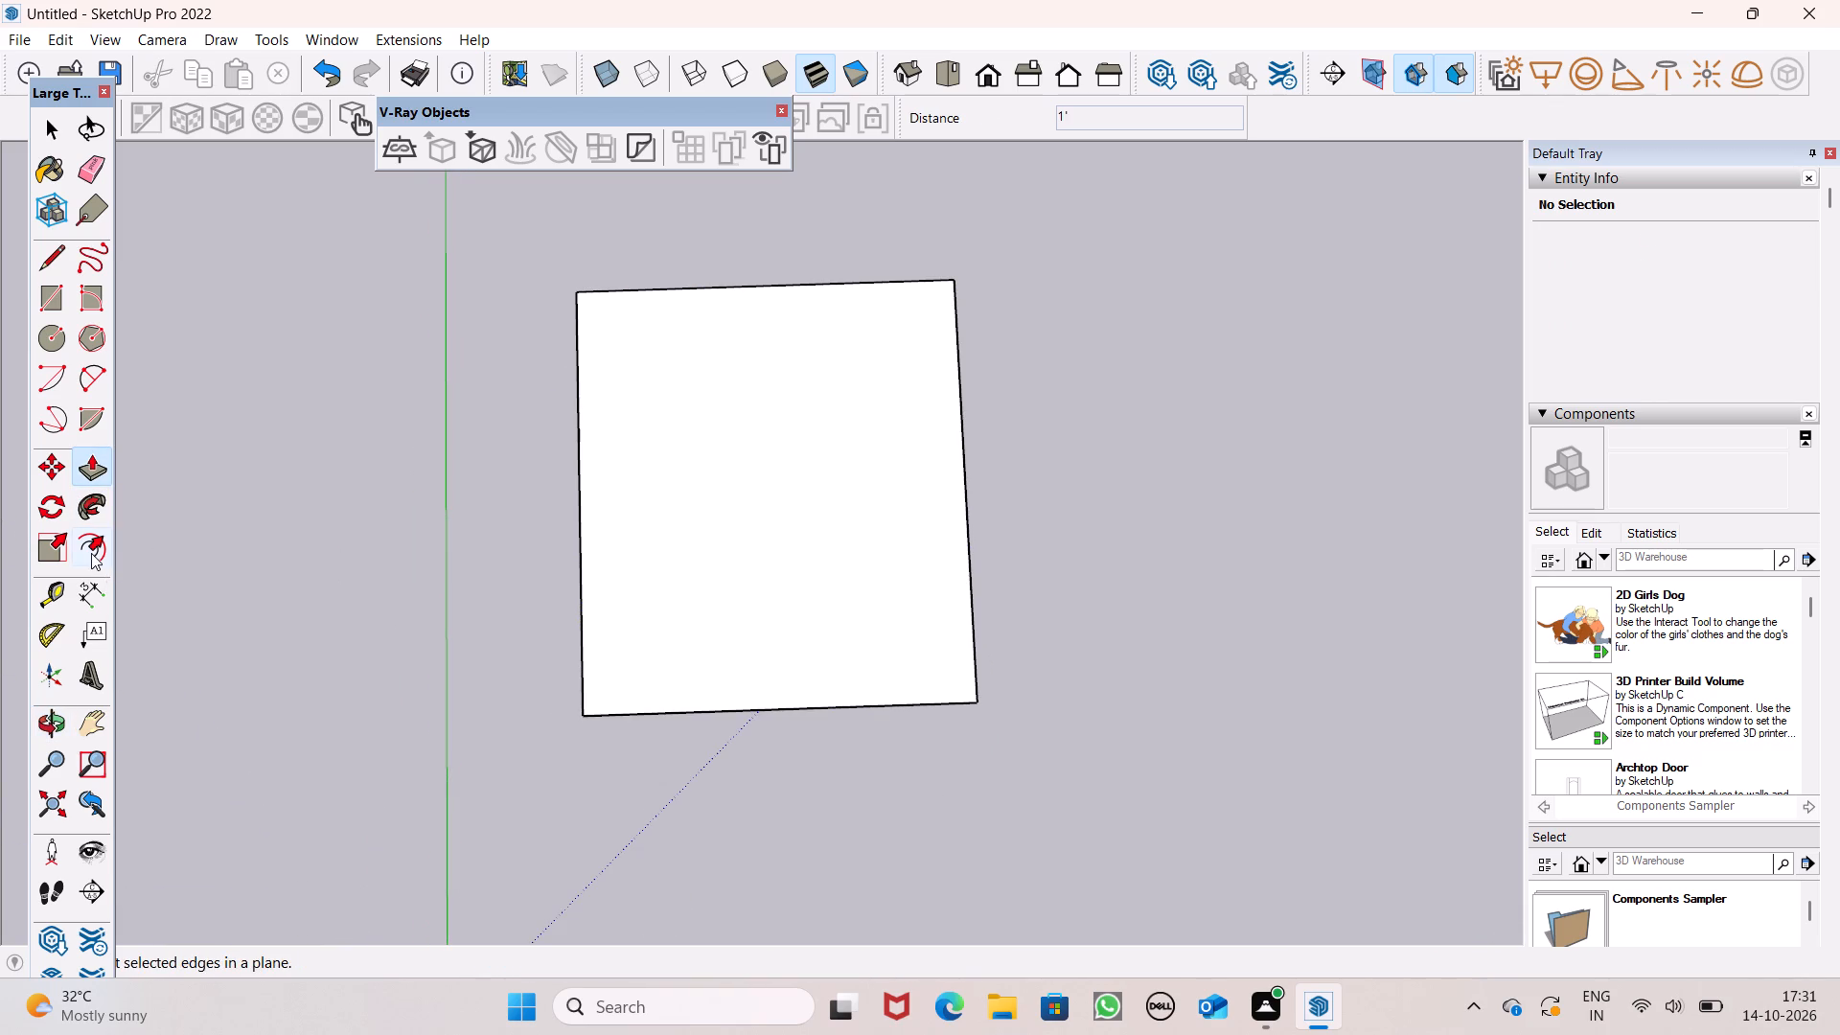
left_click(91, 553)
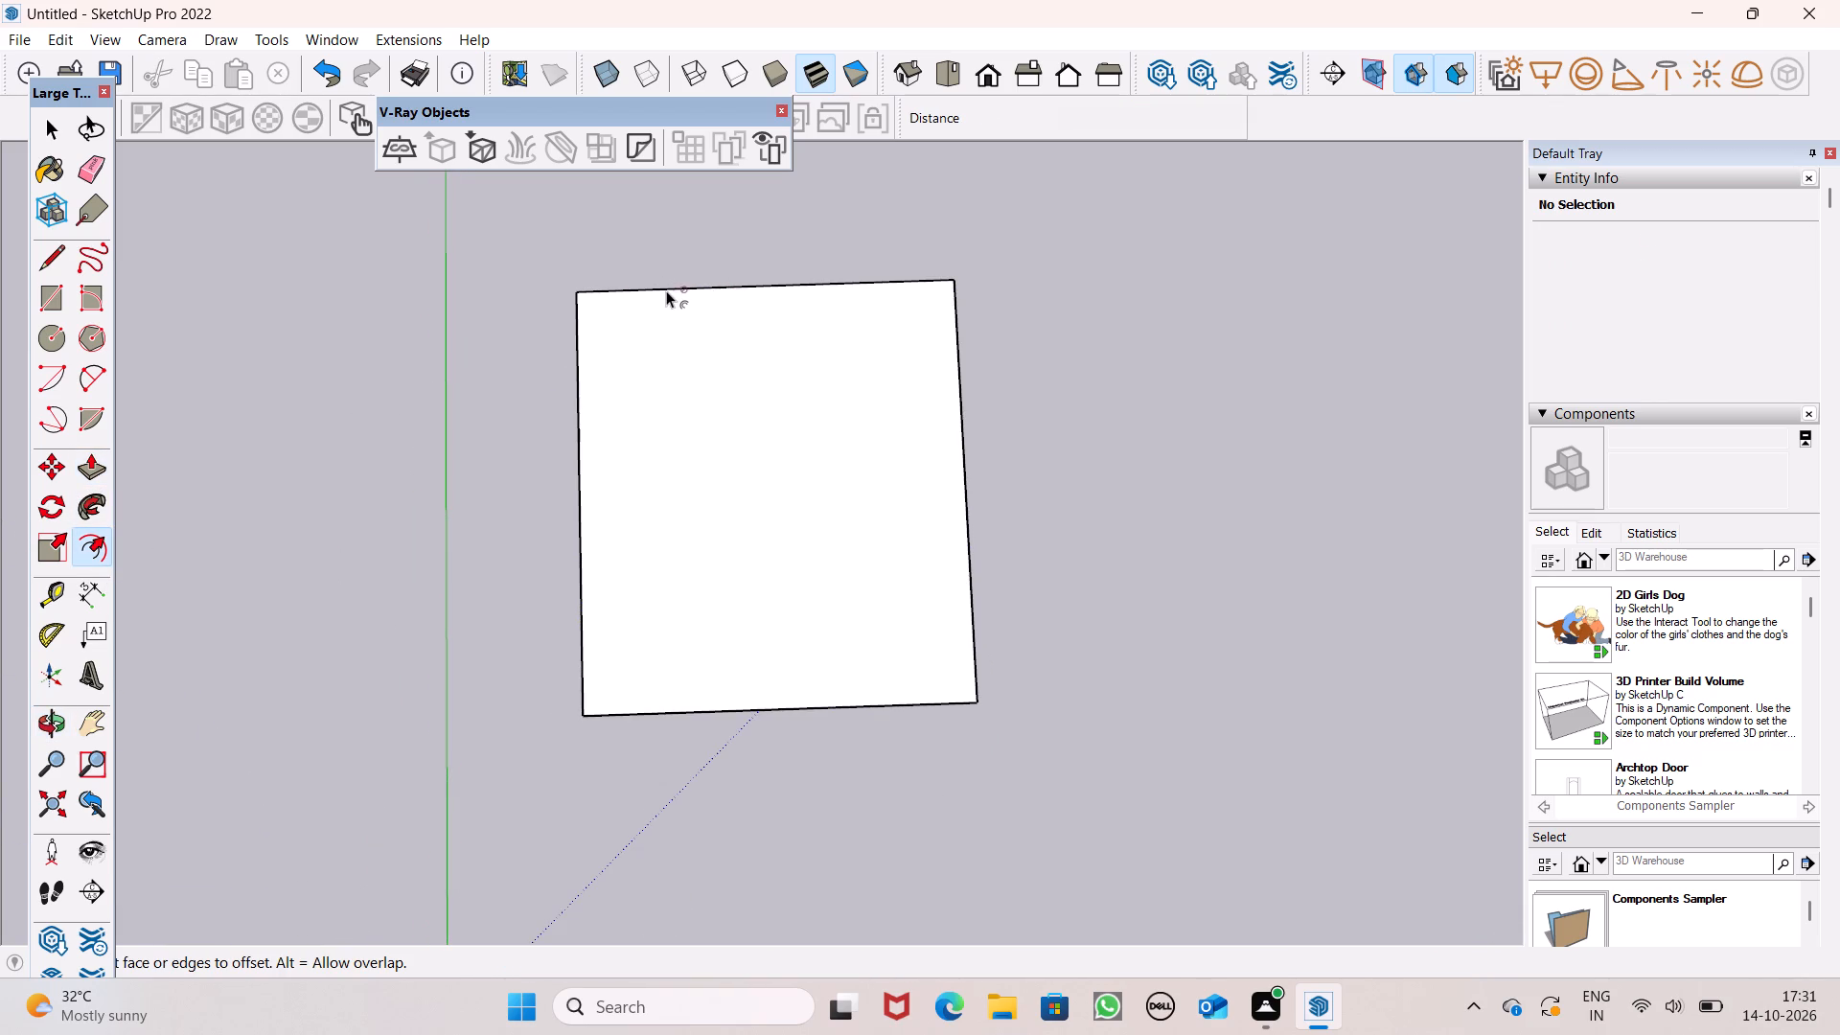
left_click(612, 310)
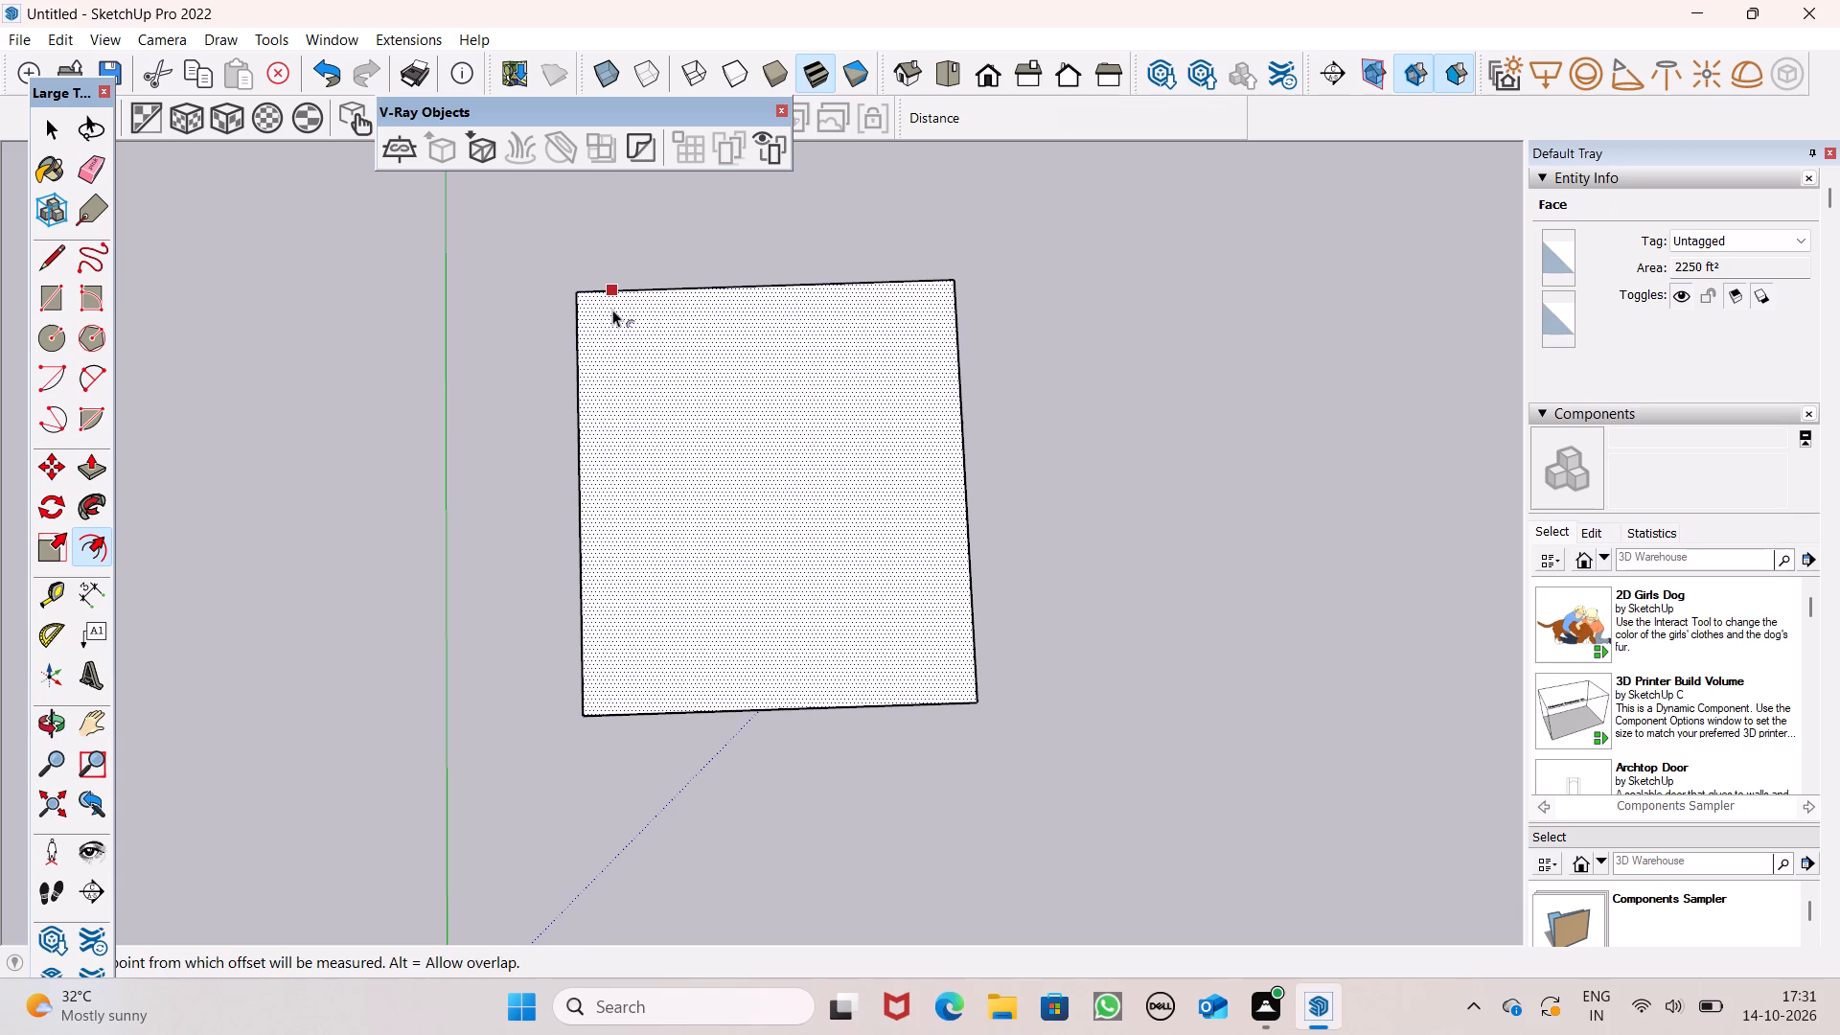
type("9\"")
key("Return")
key("space")
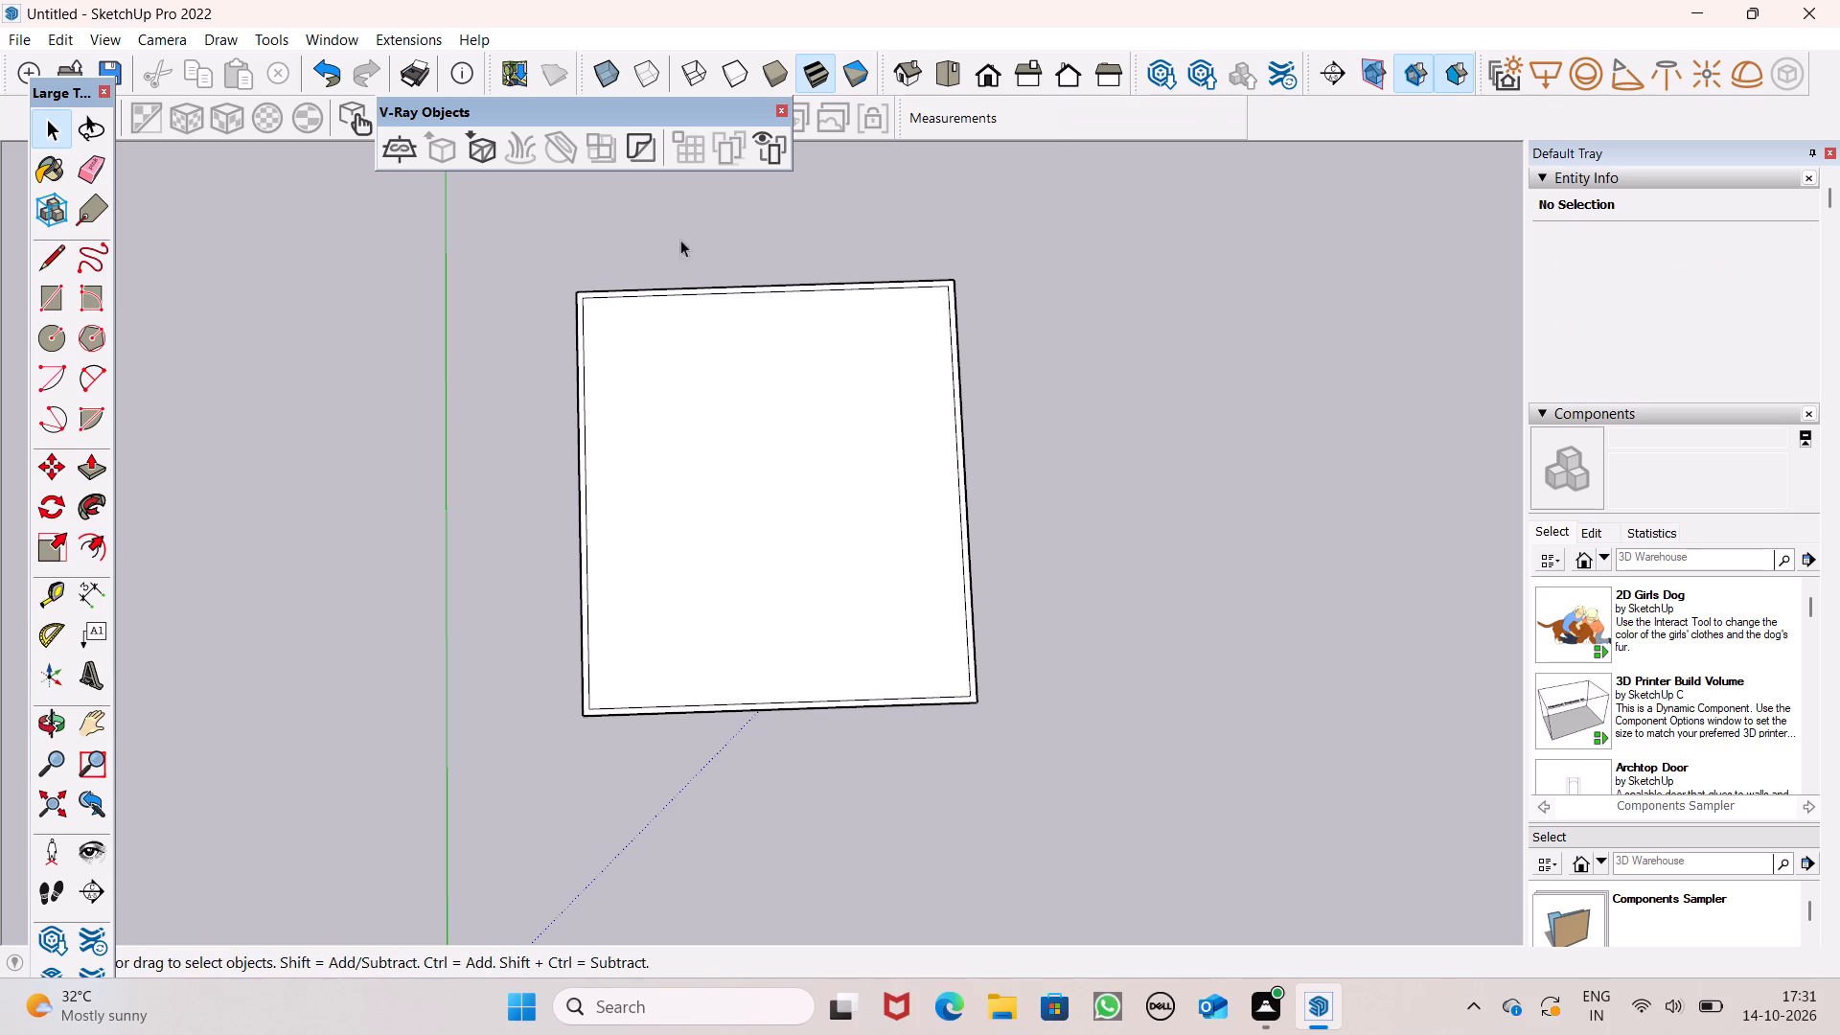
Place a Tape Measure guide about 20' 6" in from the inner wall edge nearest the green axis, parallel to it.
scroll(779, 103, "down", 1)
scroll(1035, 369, "down", 1)
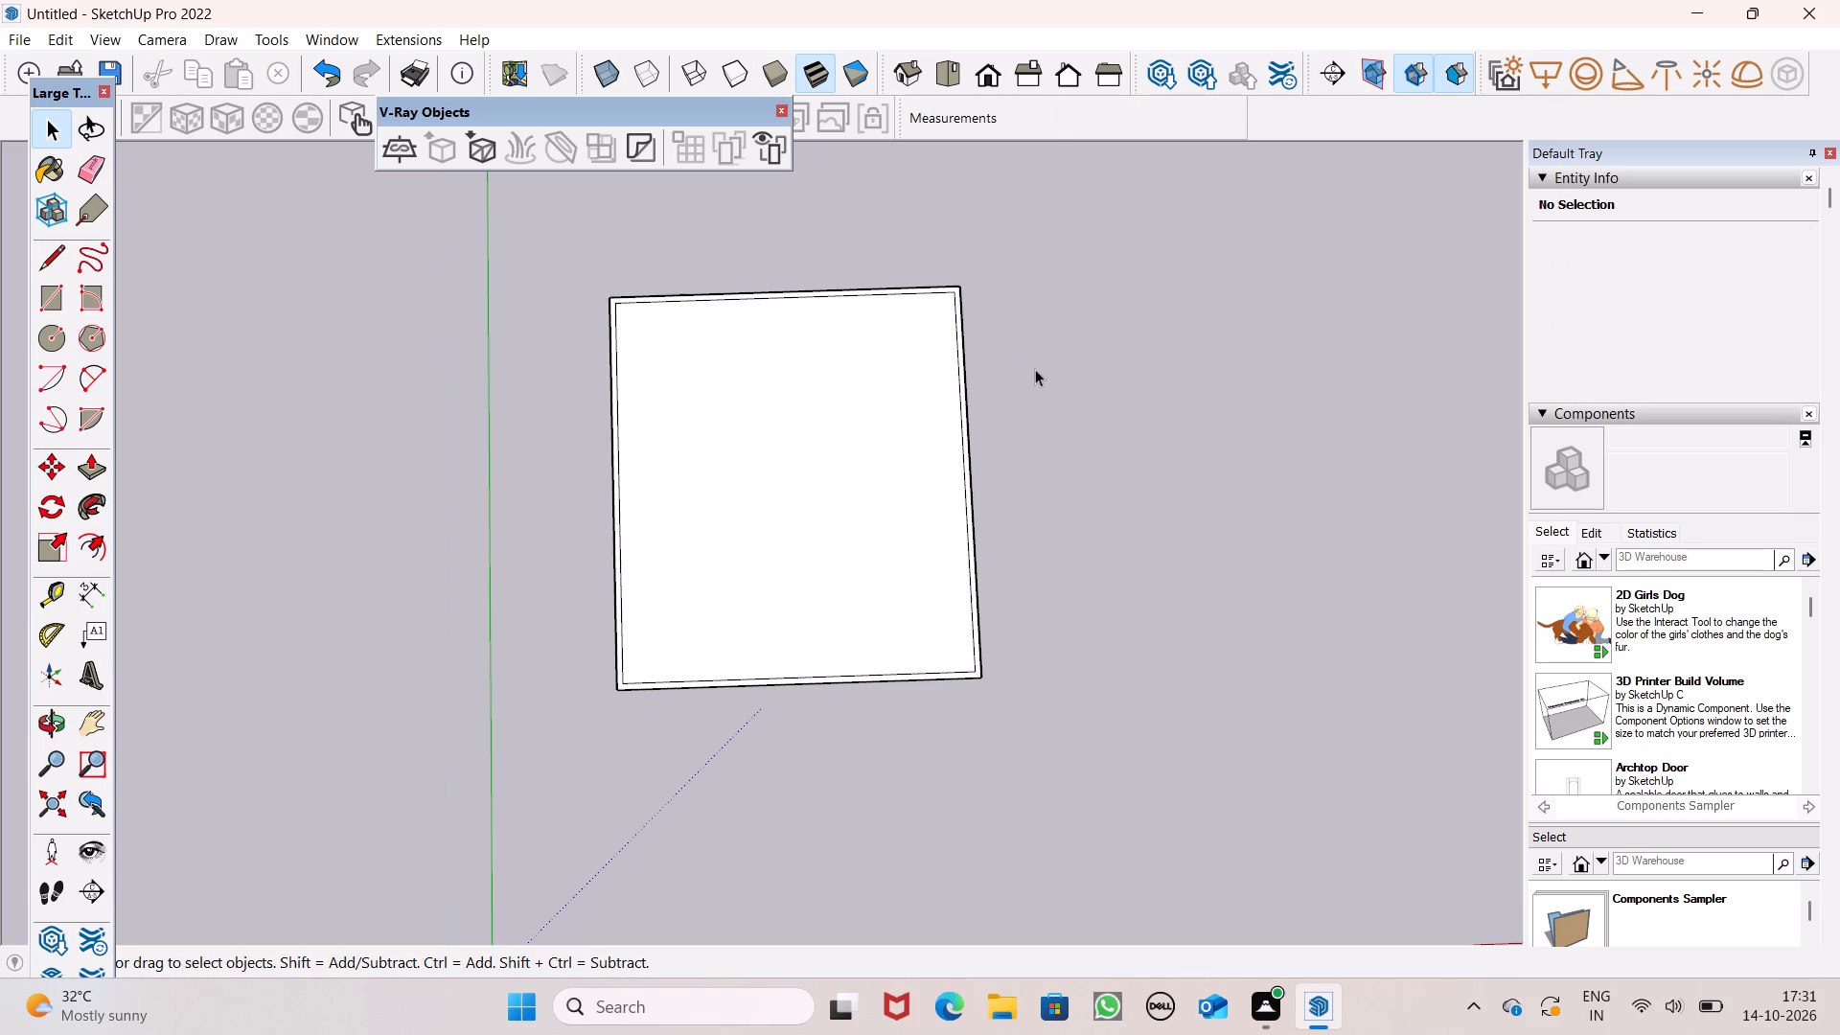
scroll(1020, 354, "down", 1)
middle_click_drag(1092, 446, 1067, 480)
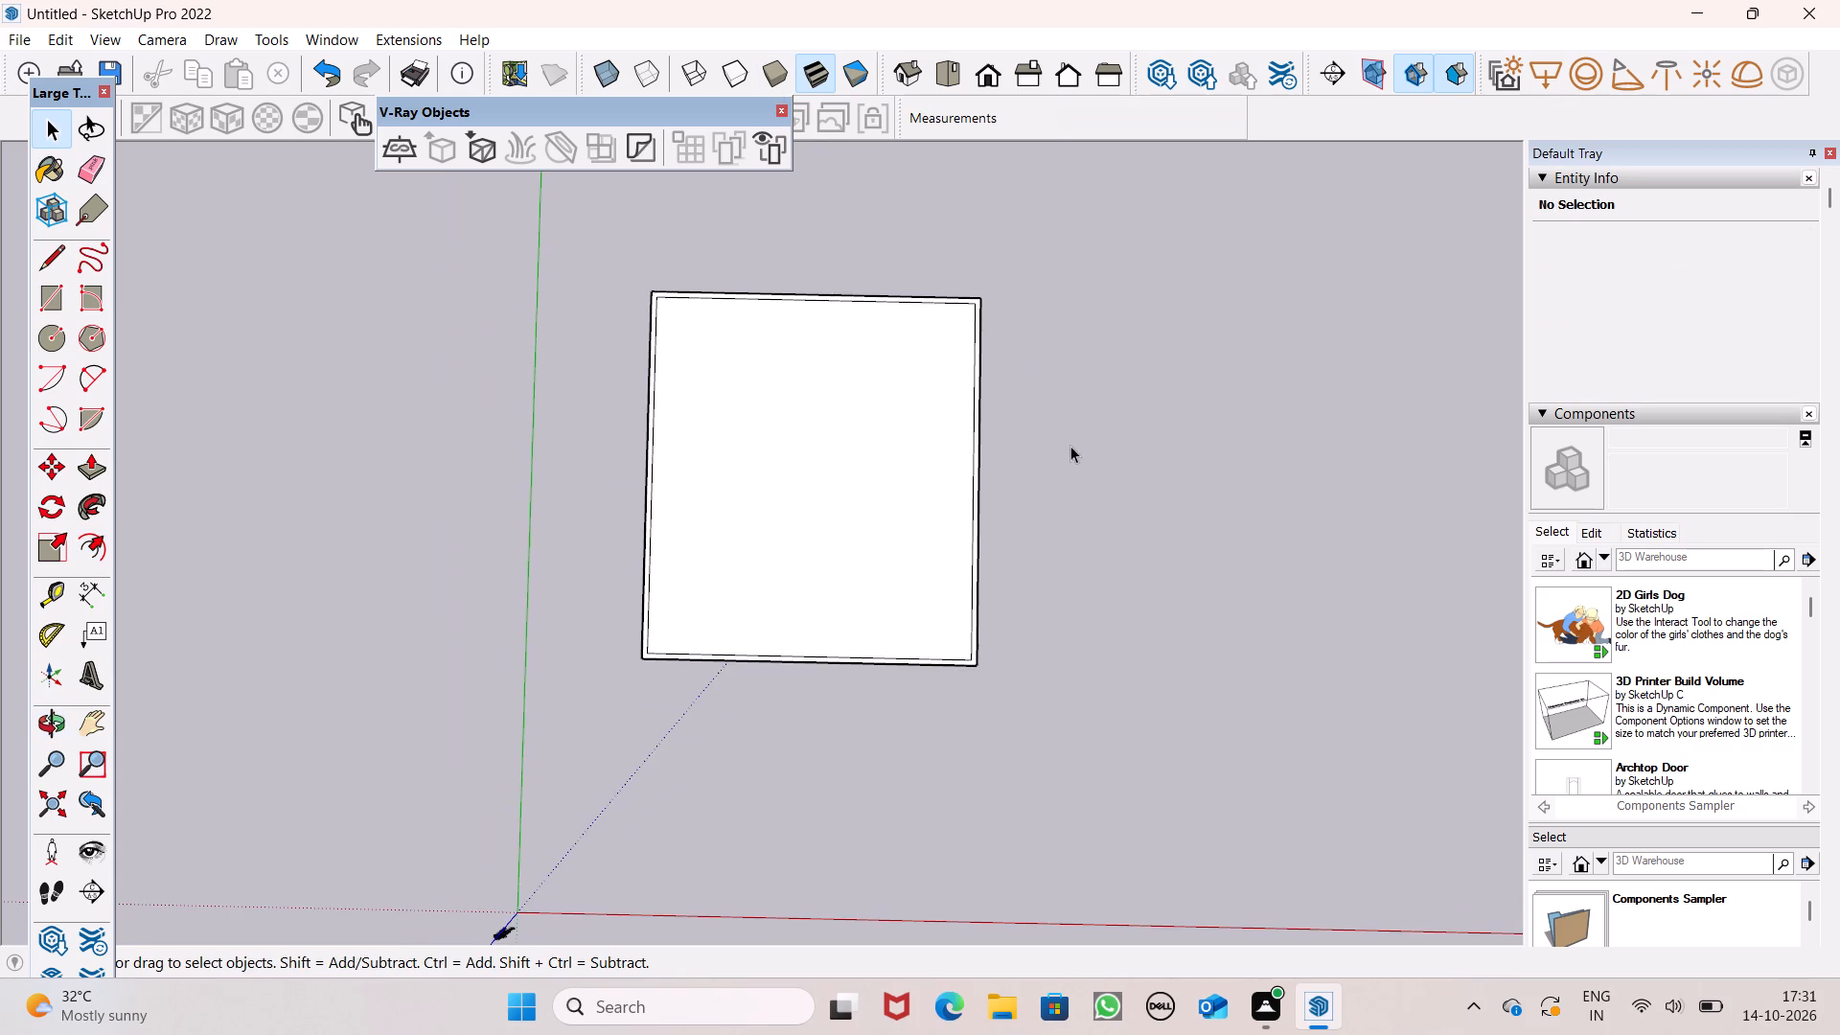
scroll(1067, 431, "down", 1)
scroll(1056, 417, "up", 1)
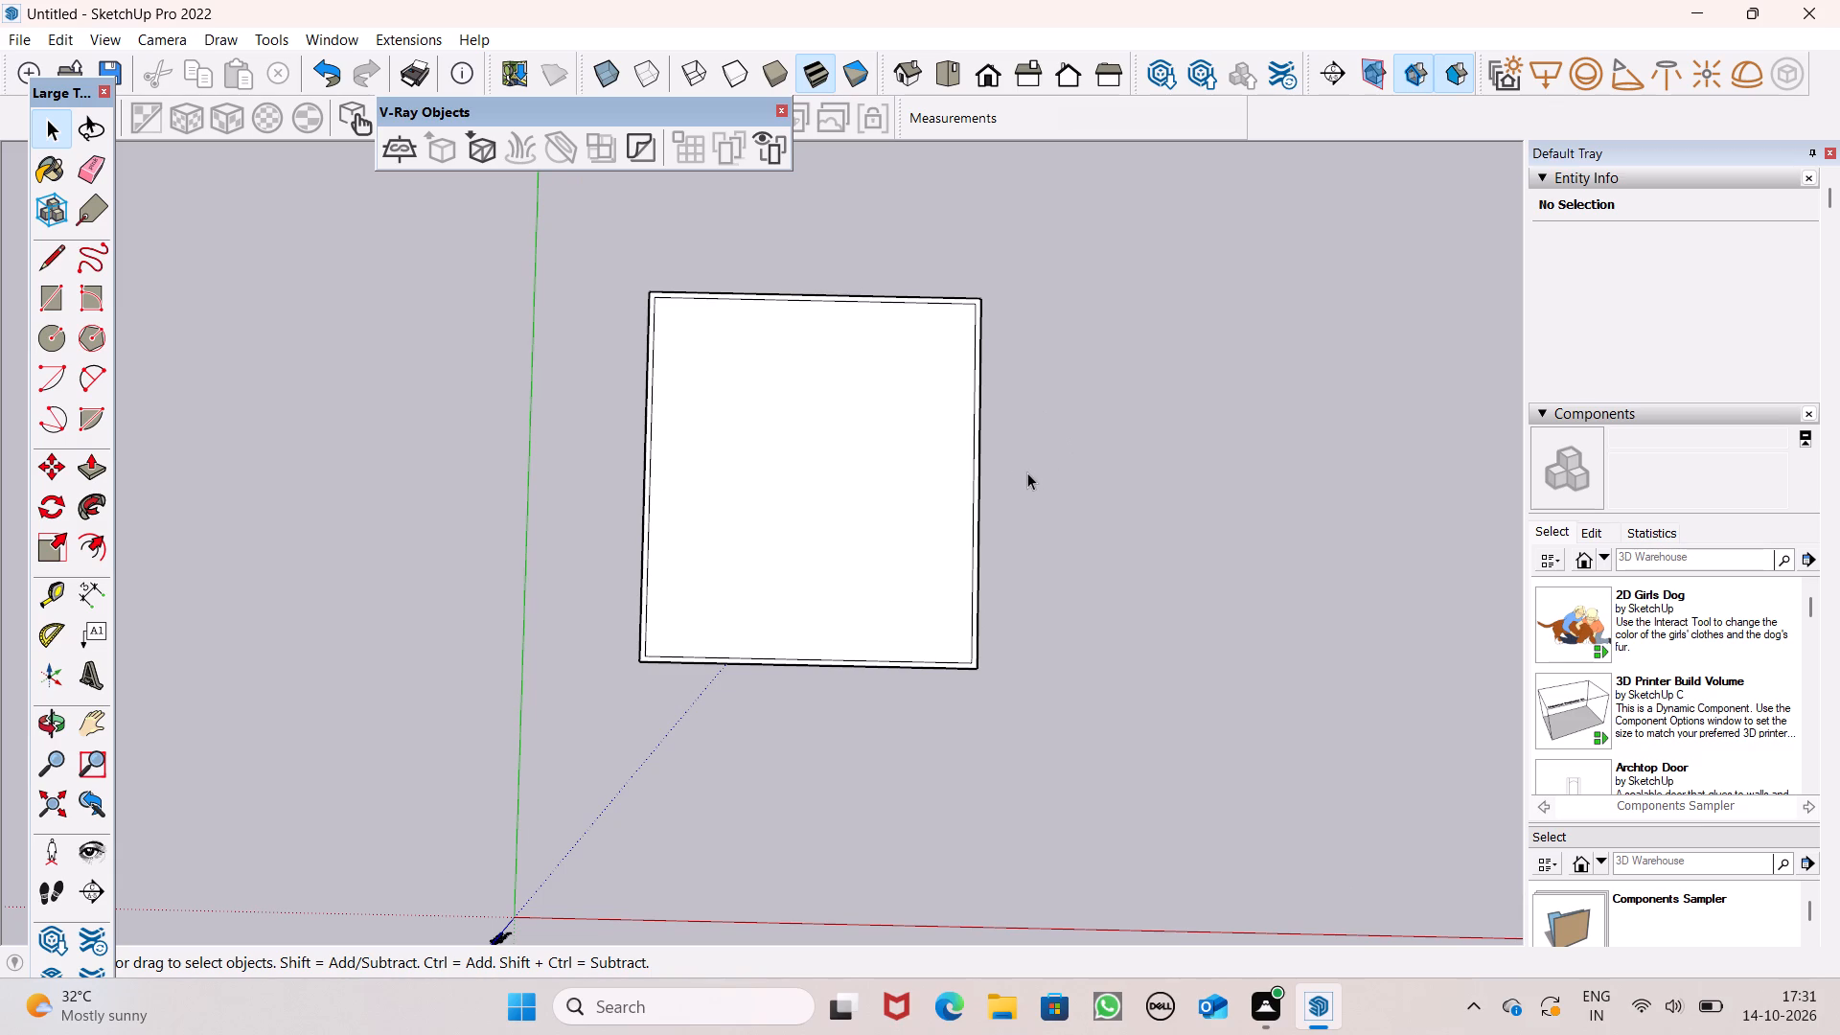
left_click(42, 589)
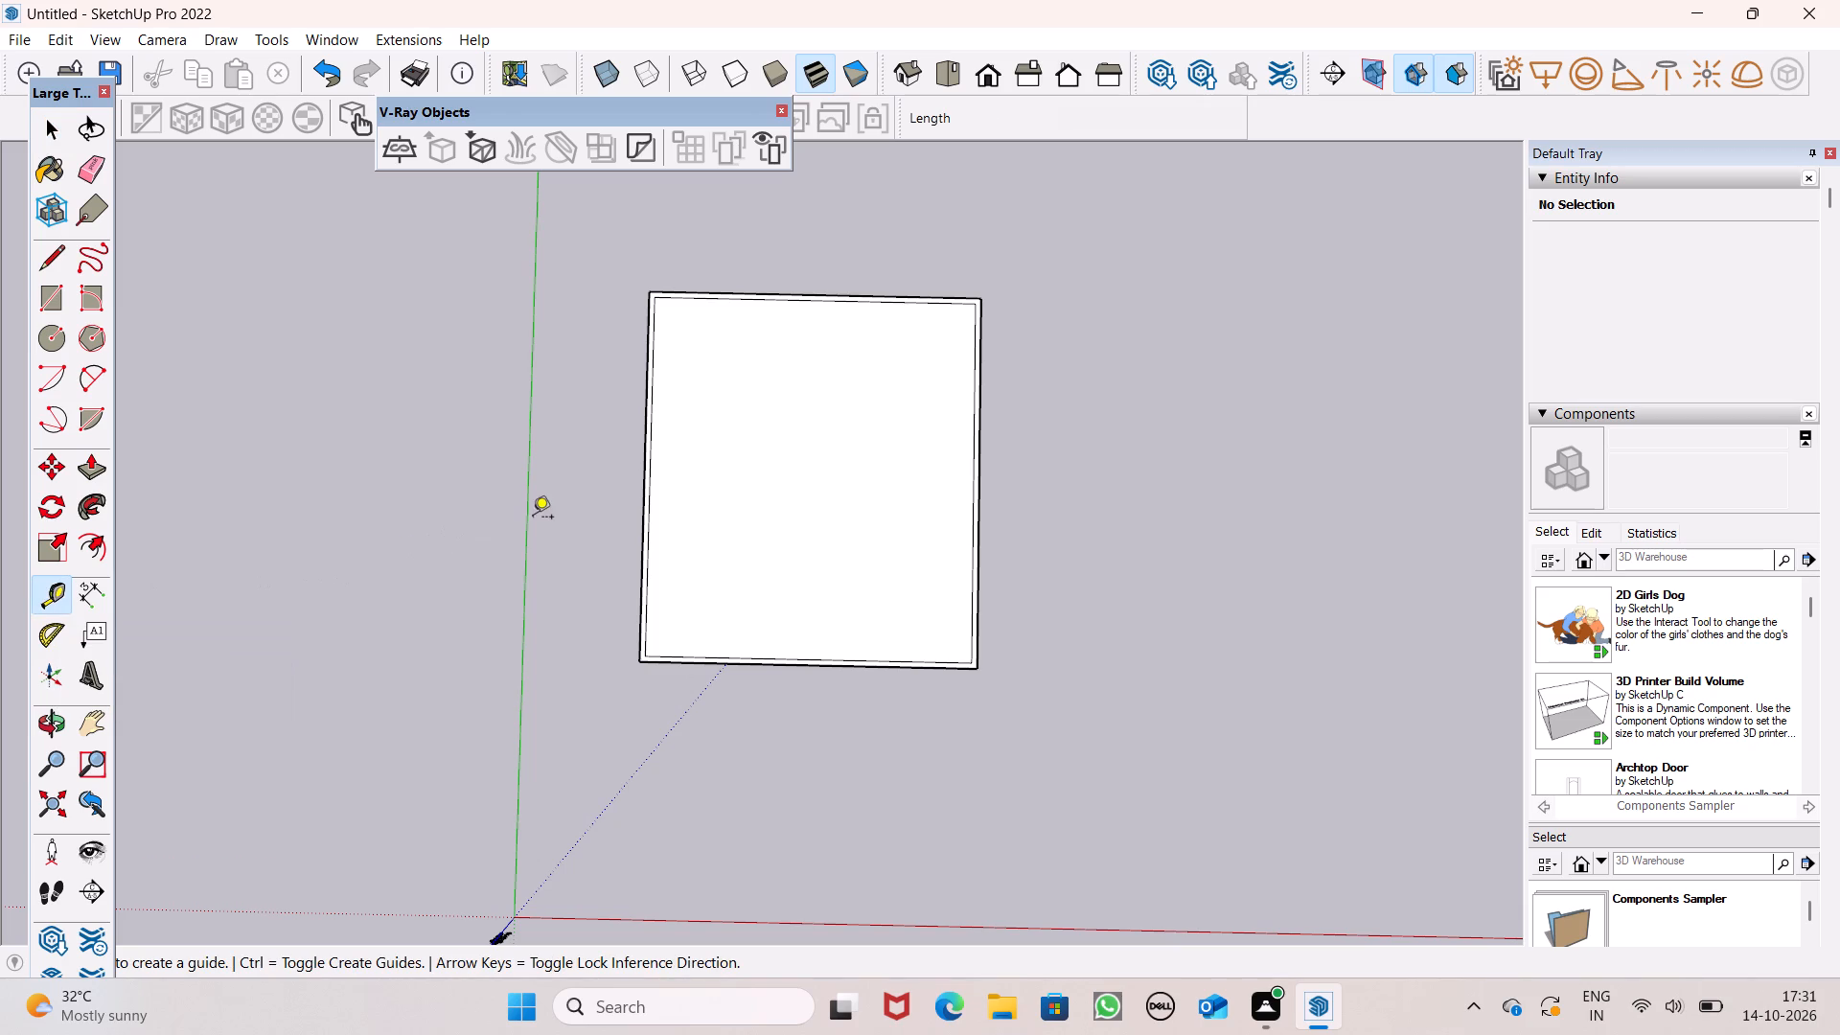
scroll(533, 518, "up", 1)
scroll(626, 448, "up", 2)
scroll(633, 448, "down", 1)
scroll(633, 448, "up", 1)
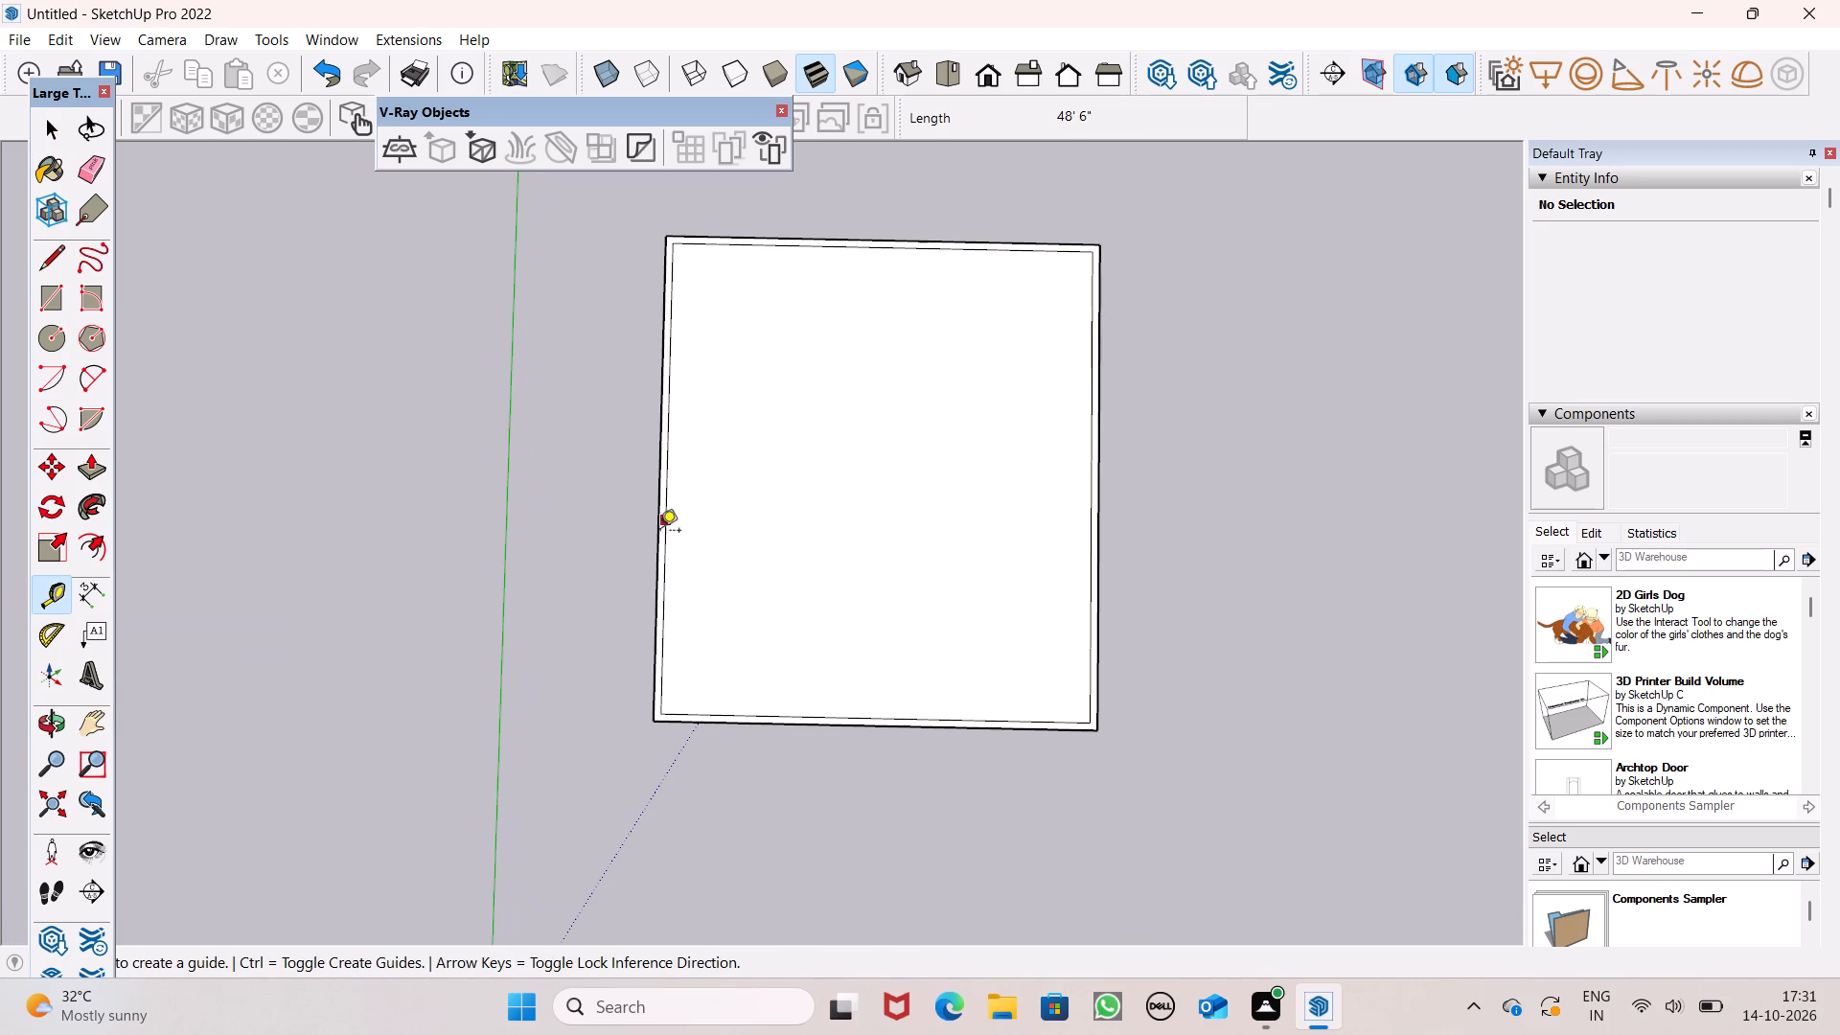
left_click(665, 549)
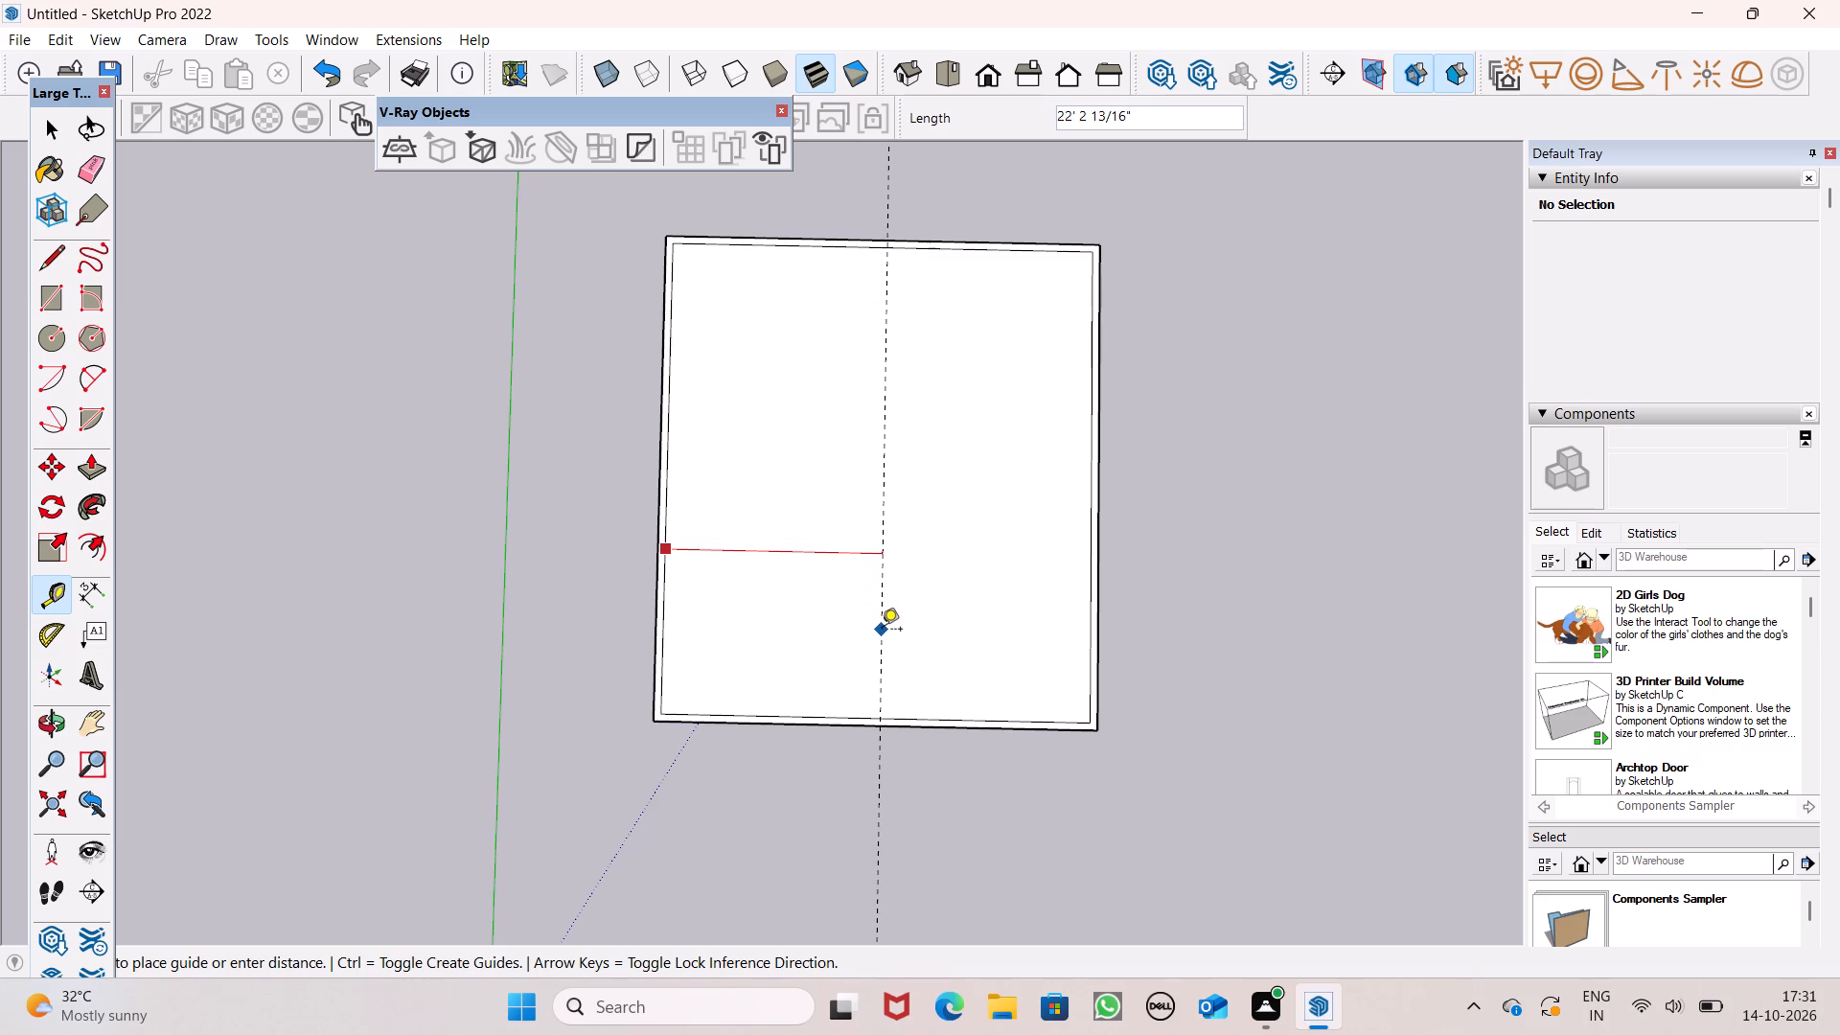
scroll(882, 631, "up", 1)
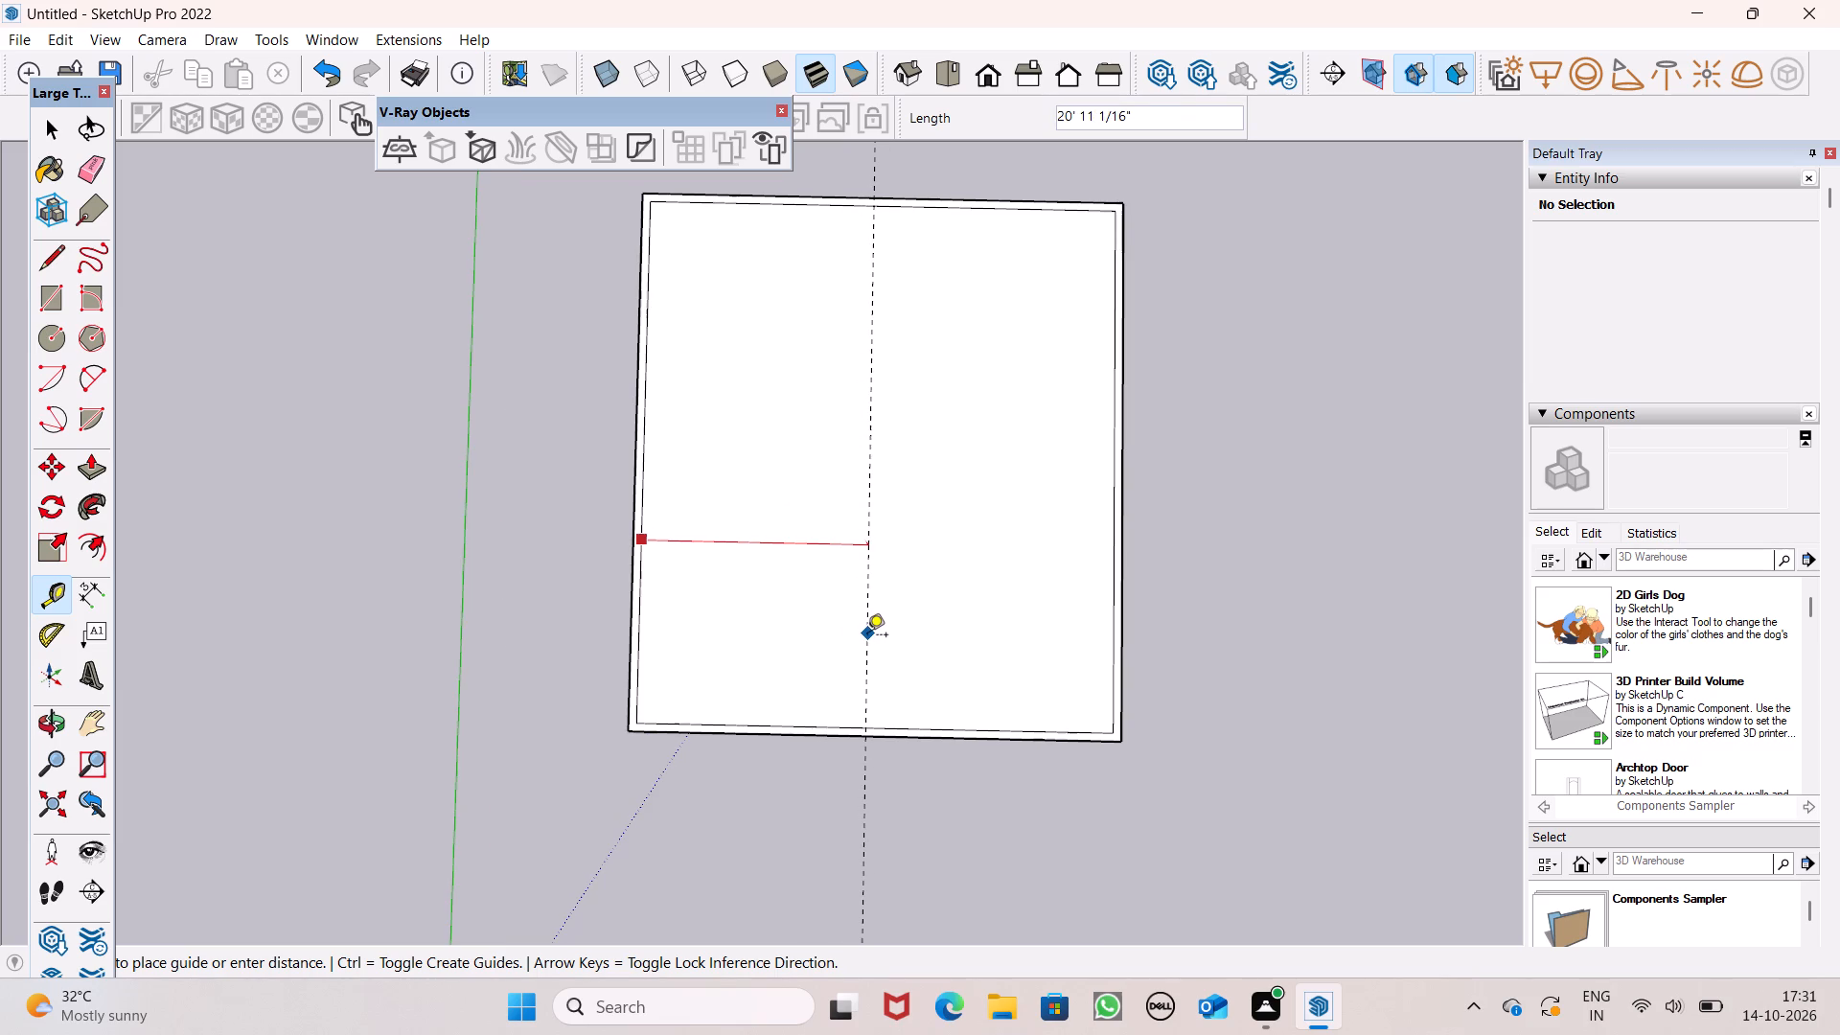
scroll(870, 638, "up", 1)
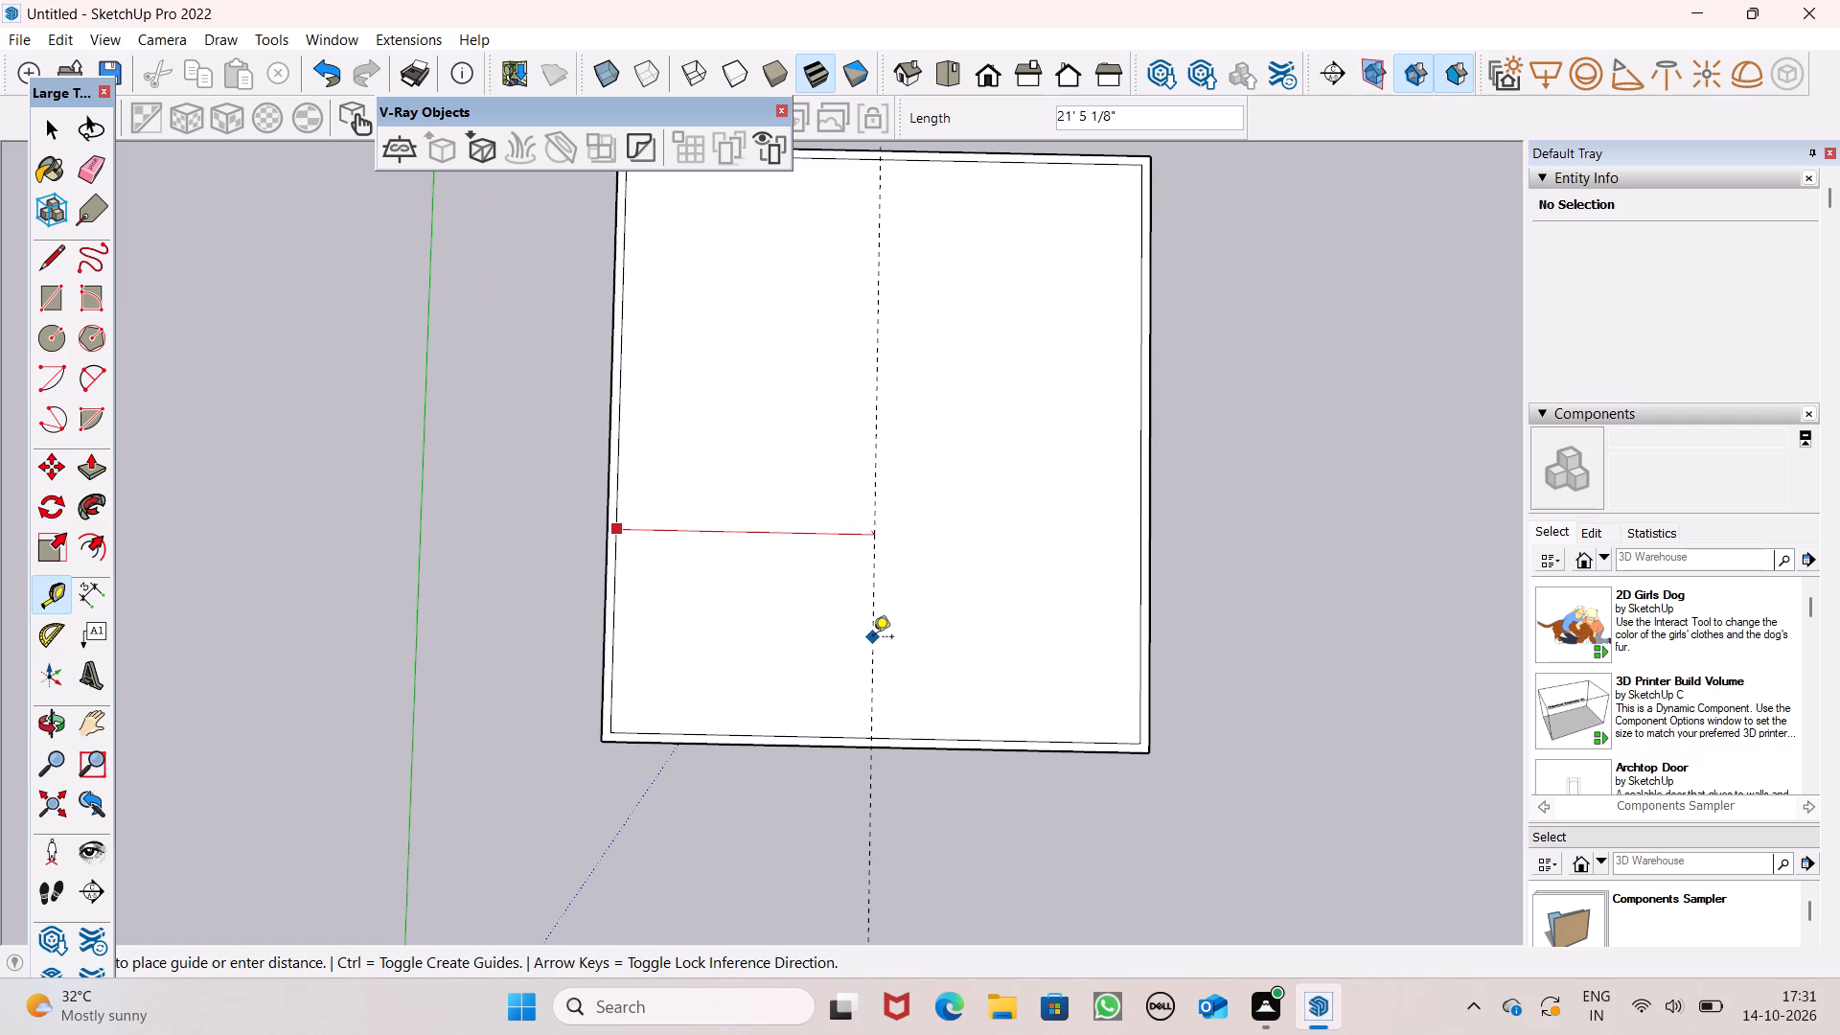
scroll(873, 638, "up", 1)
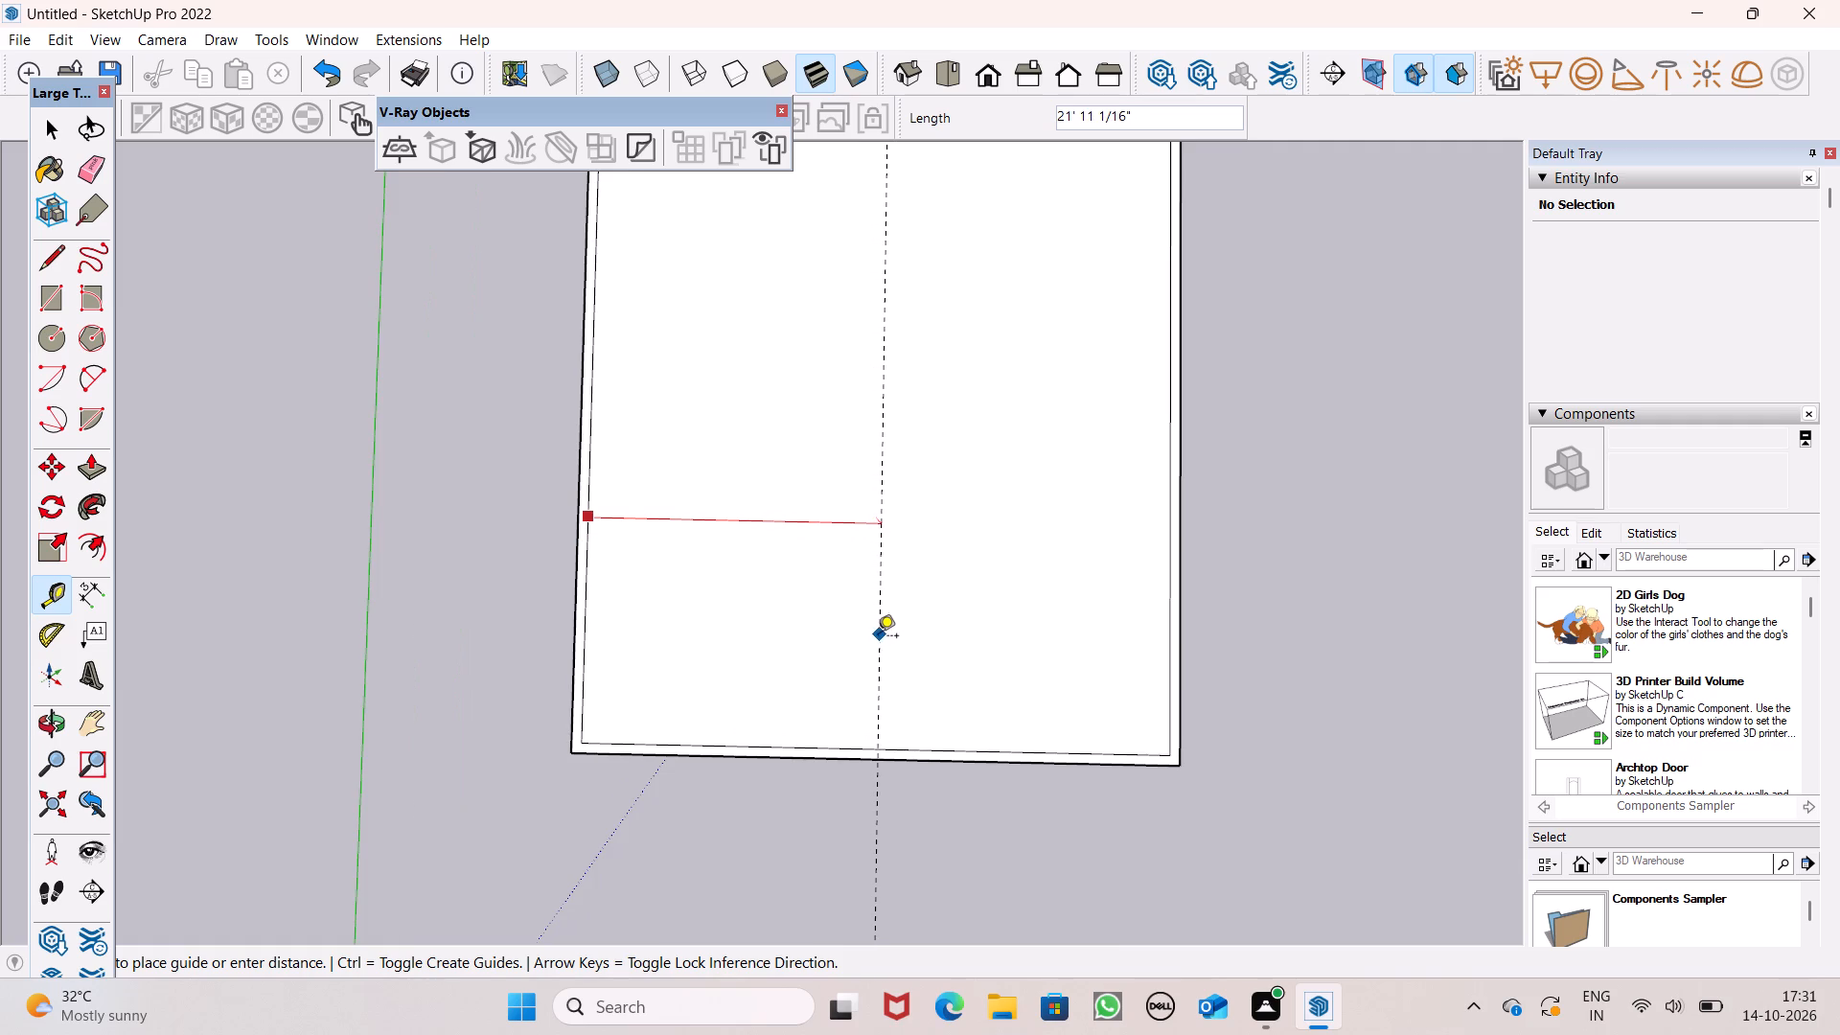
left_click(861, 639)
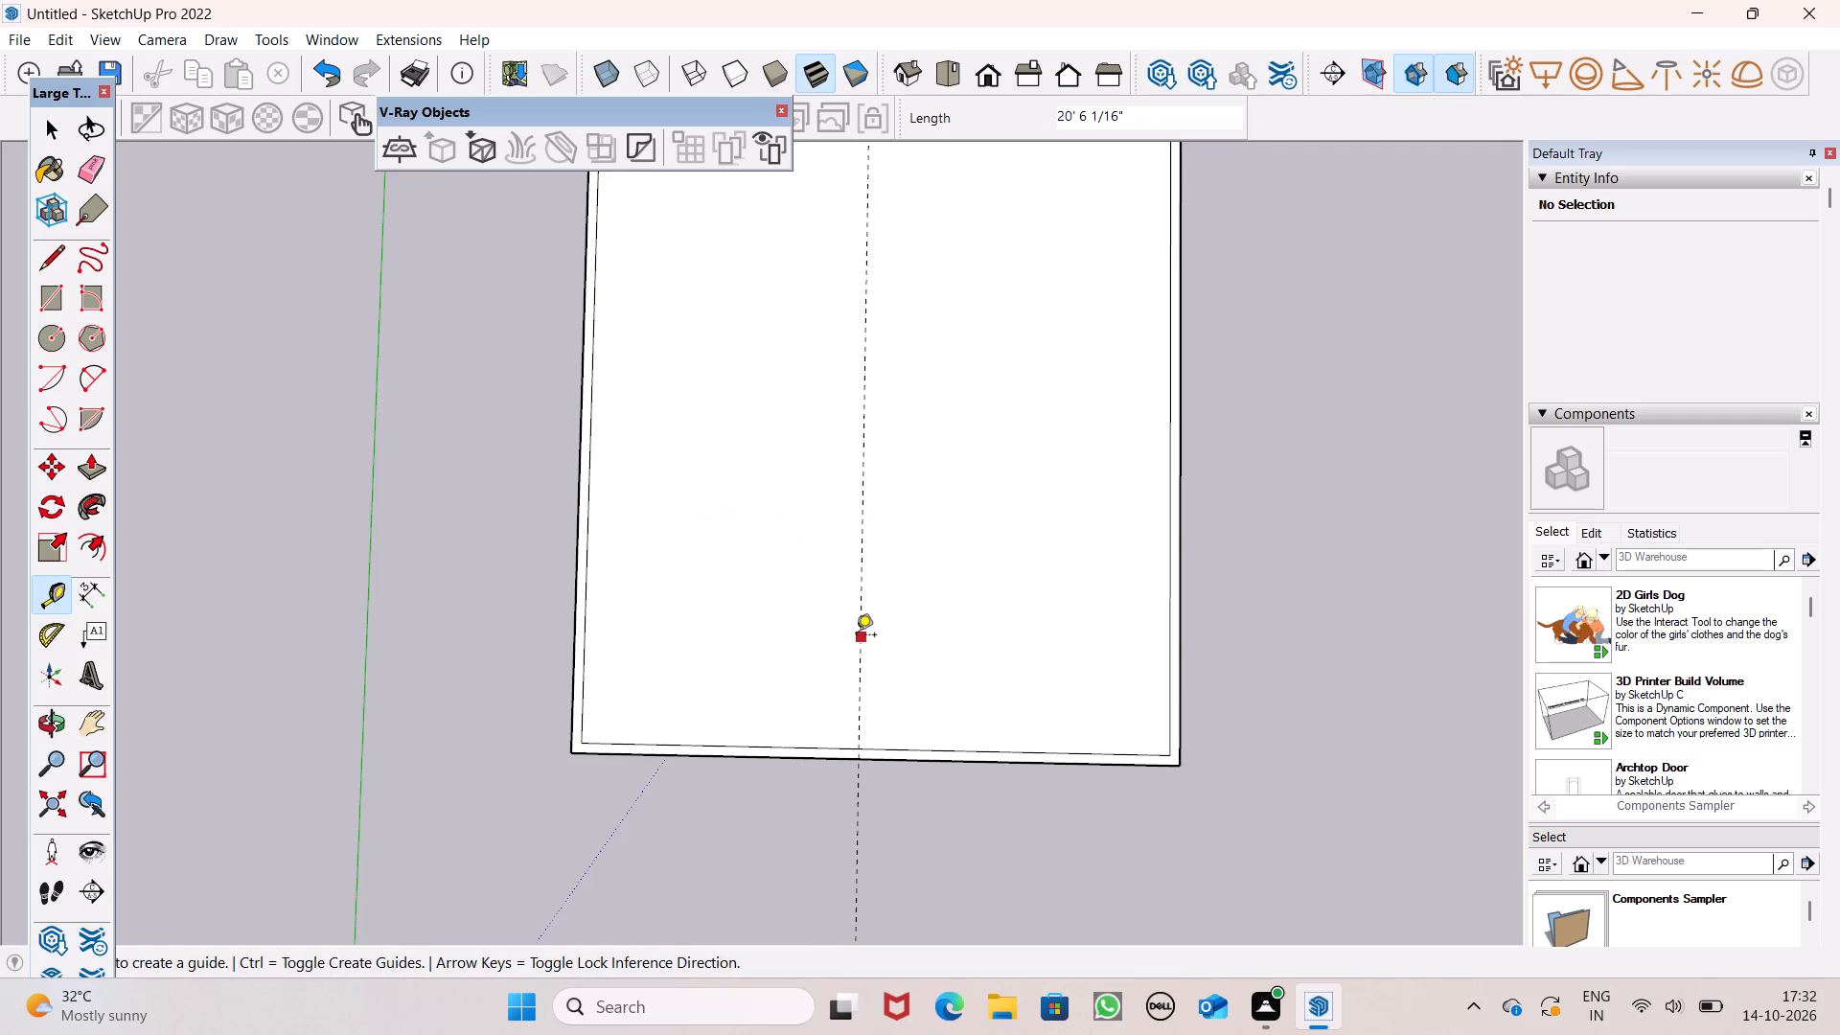
Add a parallel guide 6" farther in from the first guide.
left_click(856, 636)
type("6\"")
key("Return")
key("space")
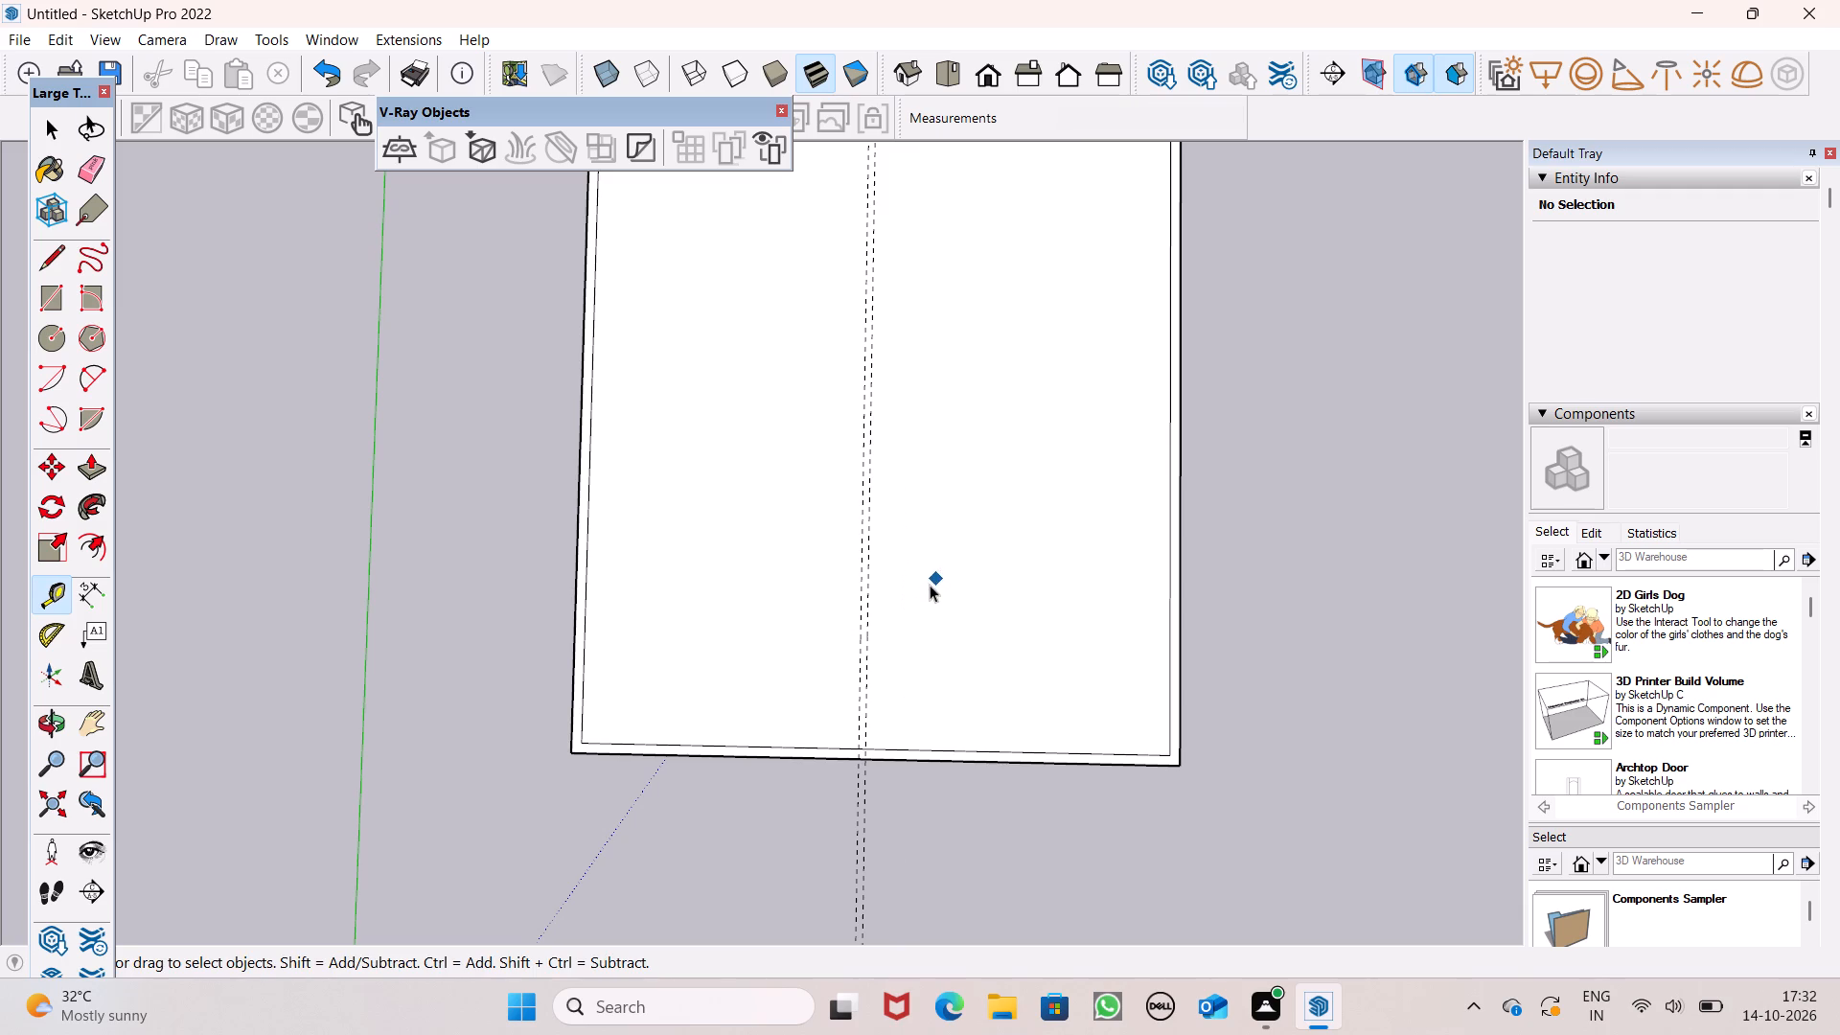
Place a guide about 14' 8" in from the inner wall edge nearest the red axis, parallel to it.
left_click(59, 609)
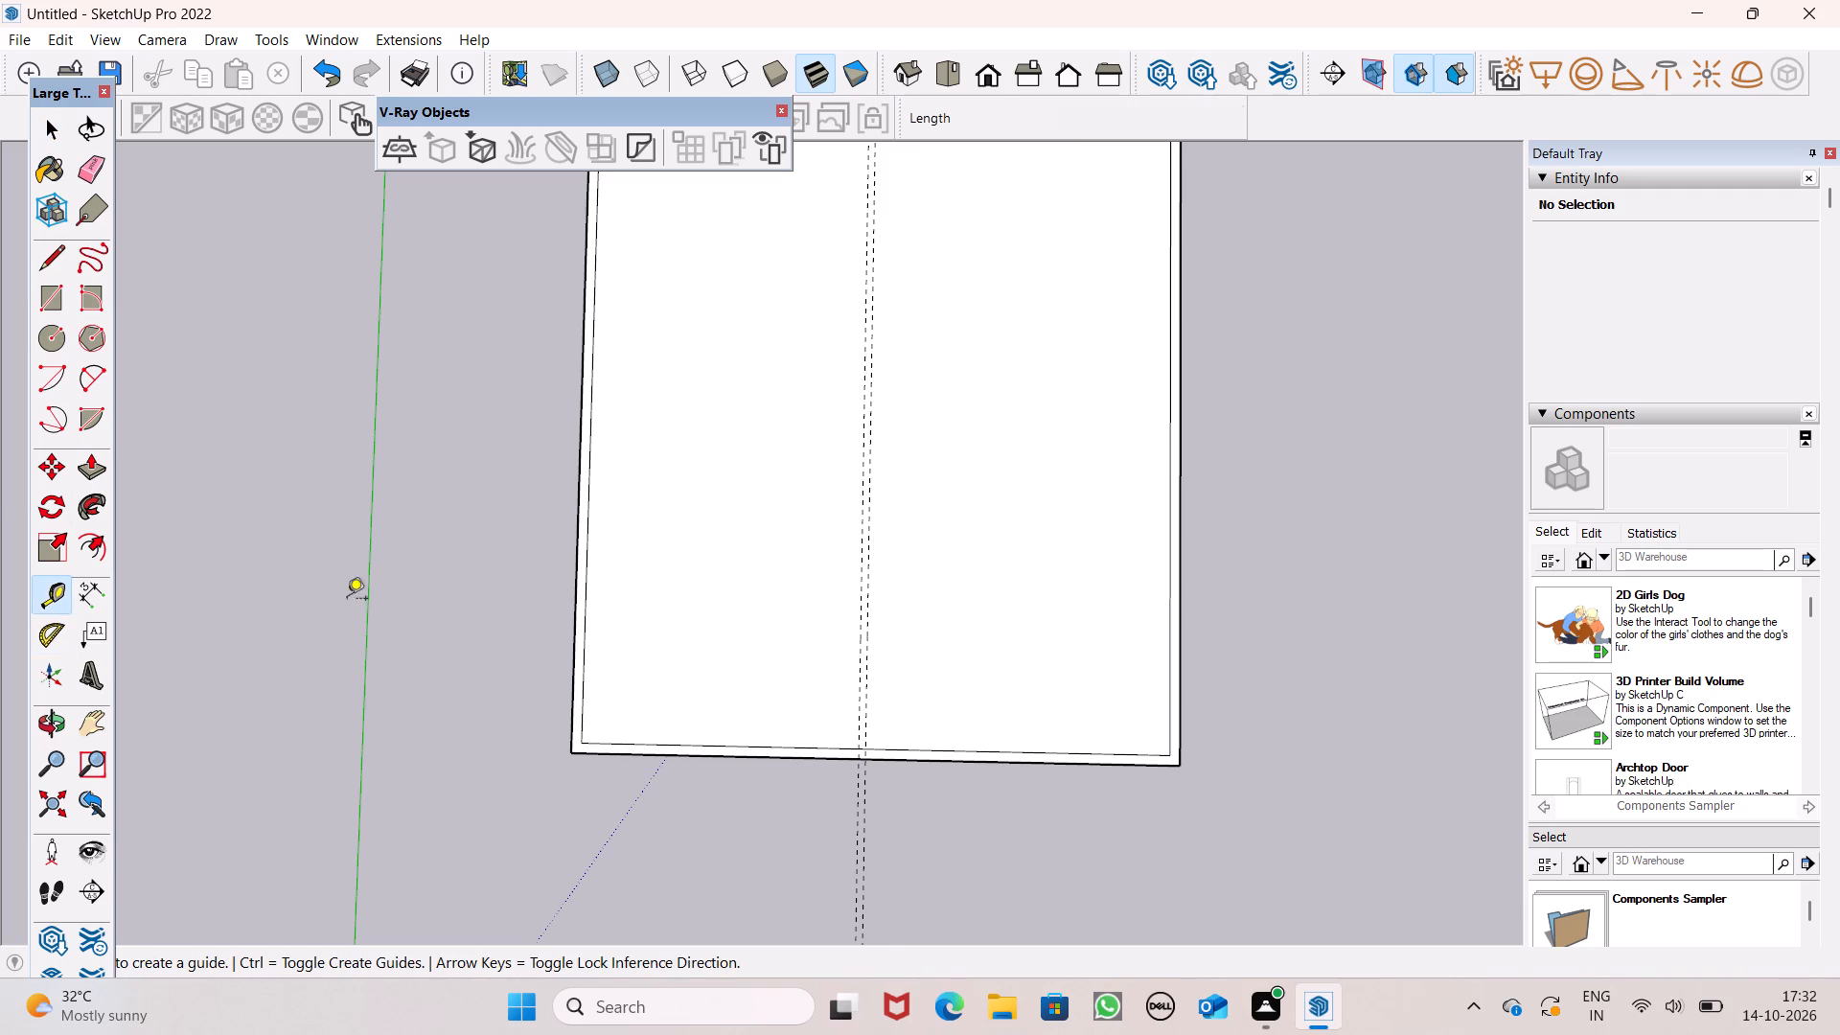
left_click(932, 752)
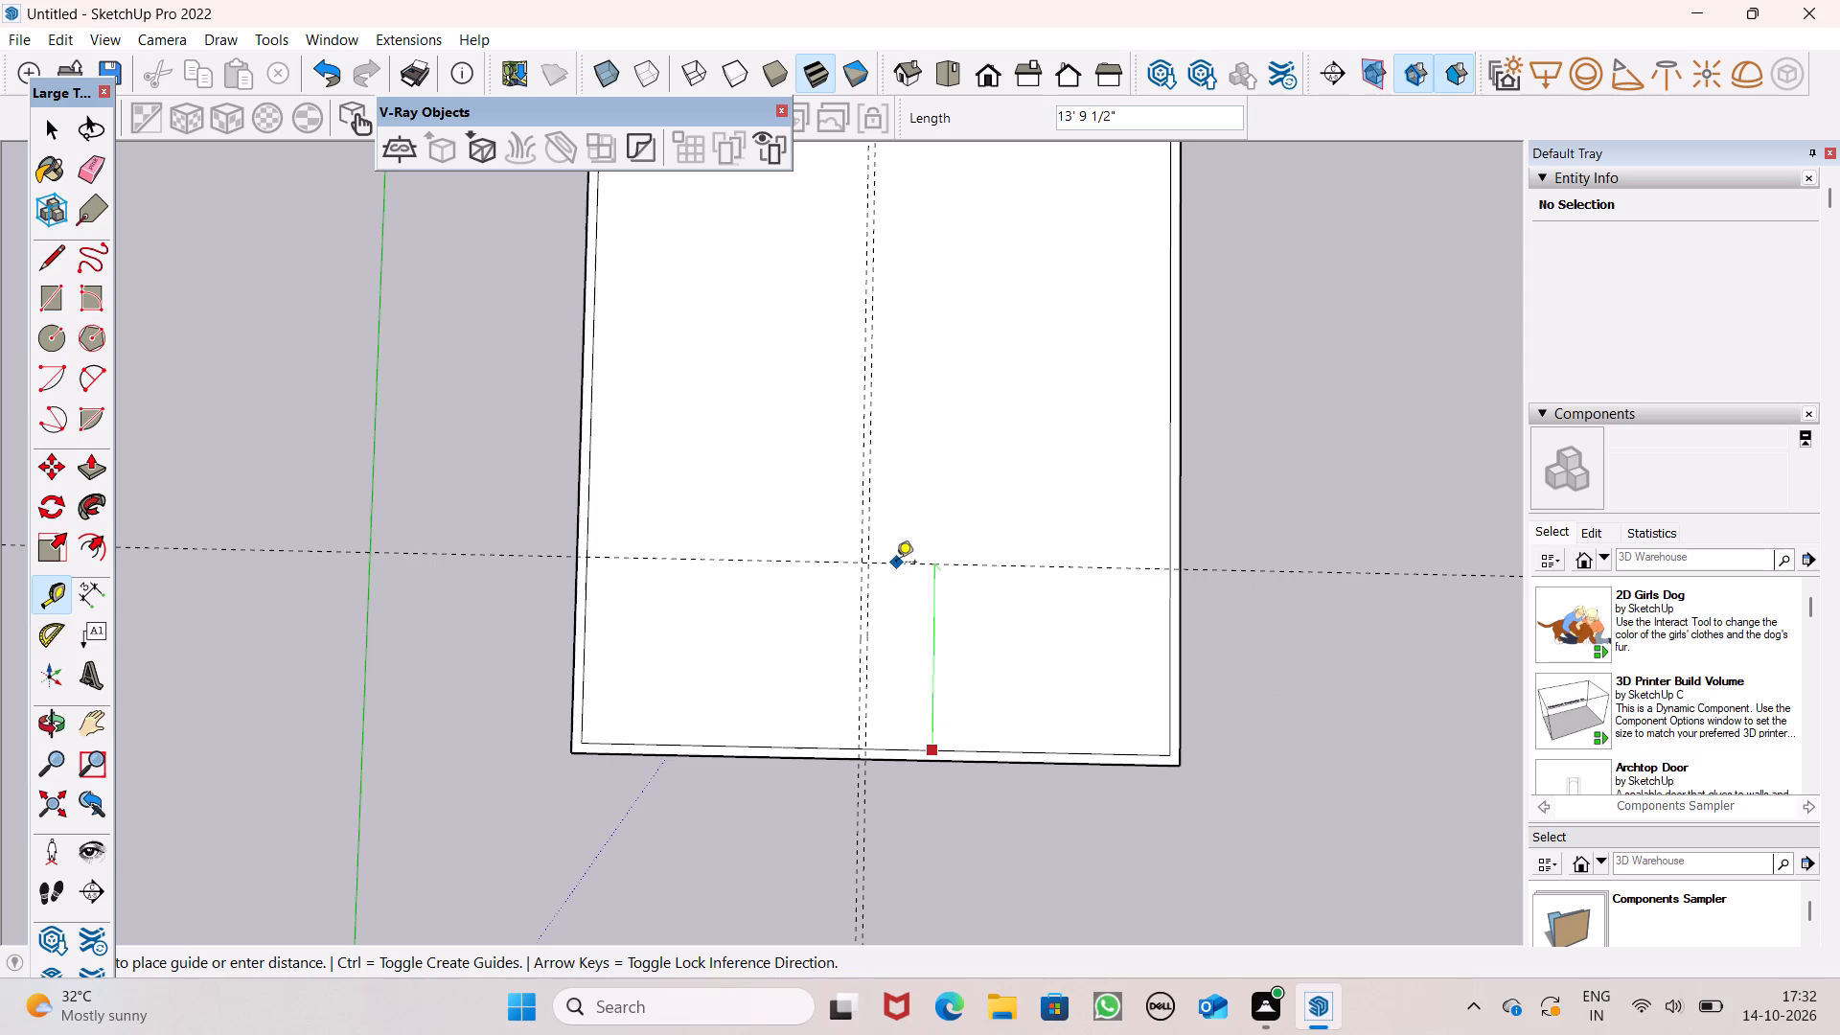
left_click(895, 552)
Add a second crosswise guide 6" beyond the one just placed, farther from the red axis.
left_click(891, 551)
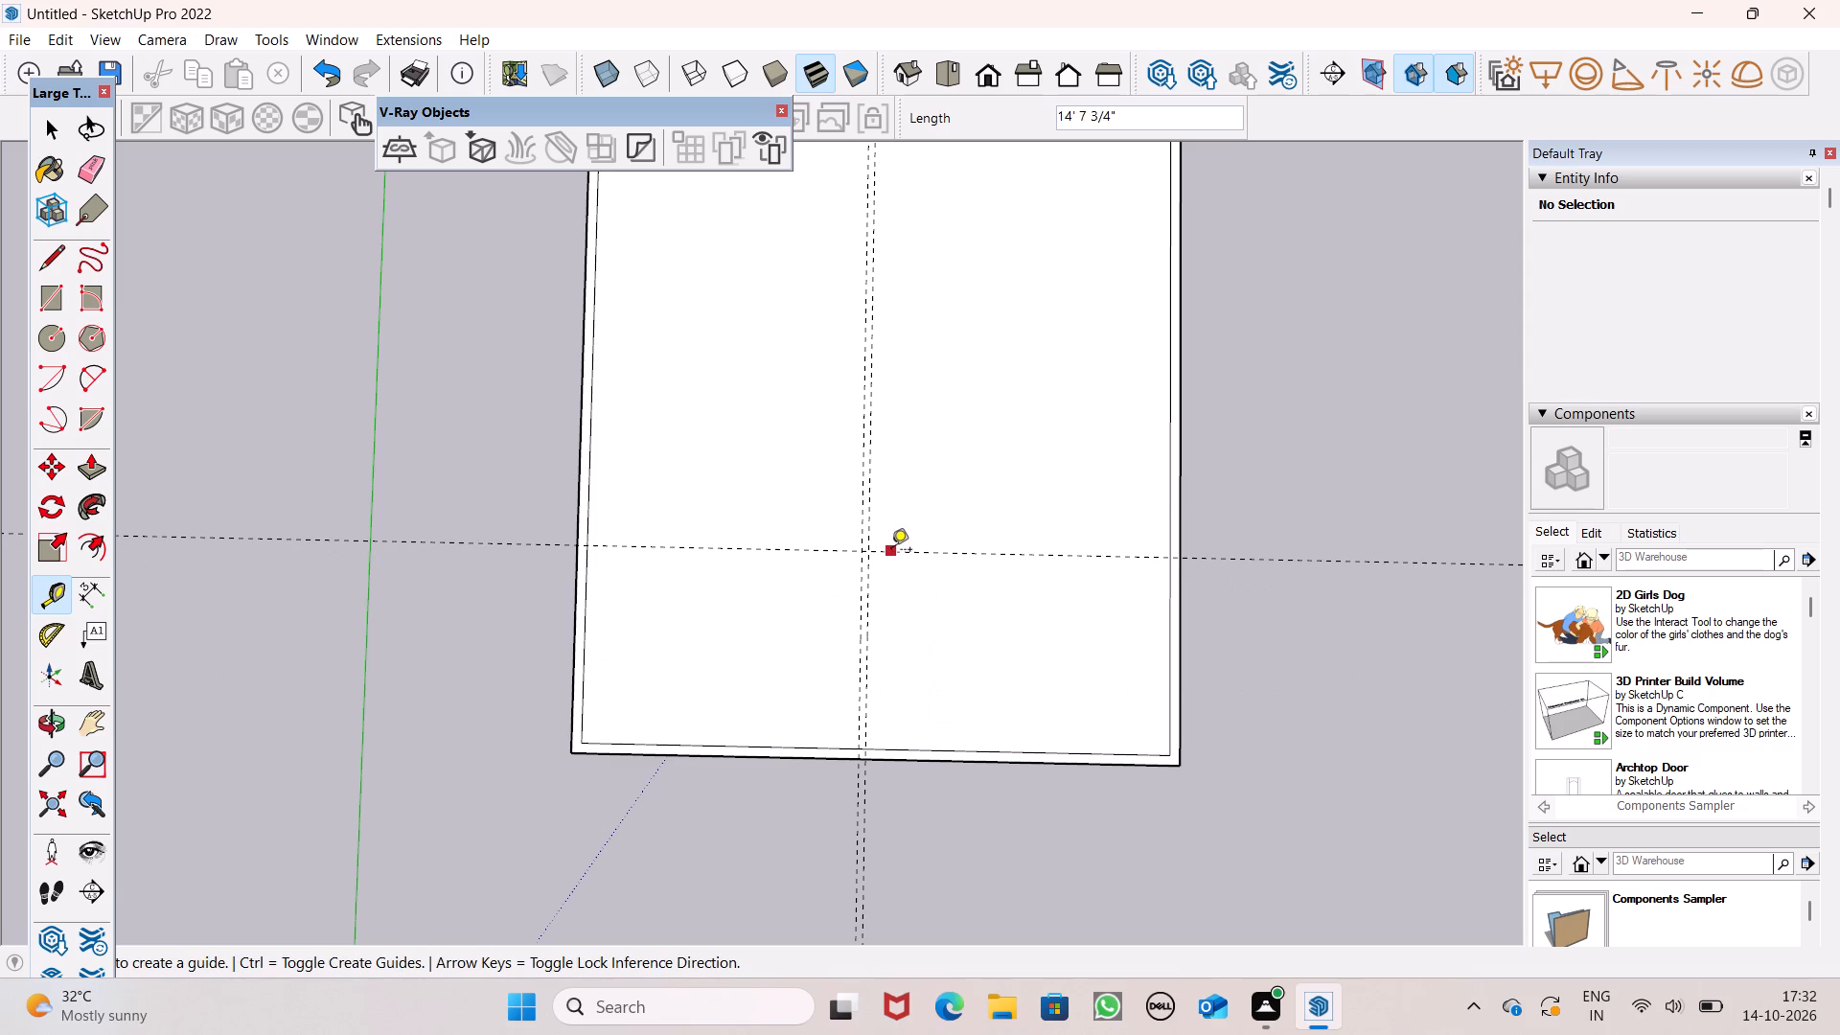
type("6\"")
key("Return")
scroll(739, 498, "down", 1)
key("space")
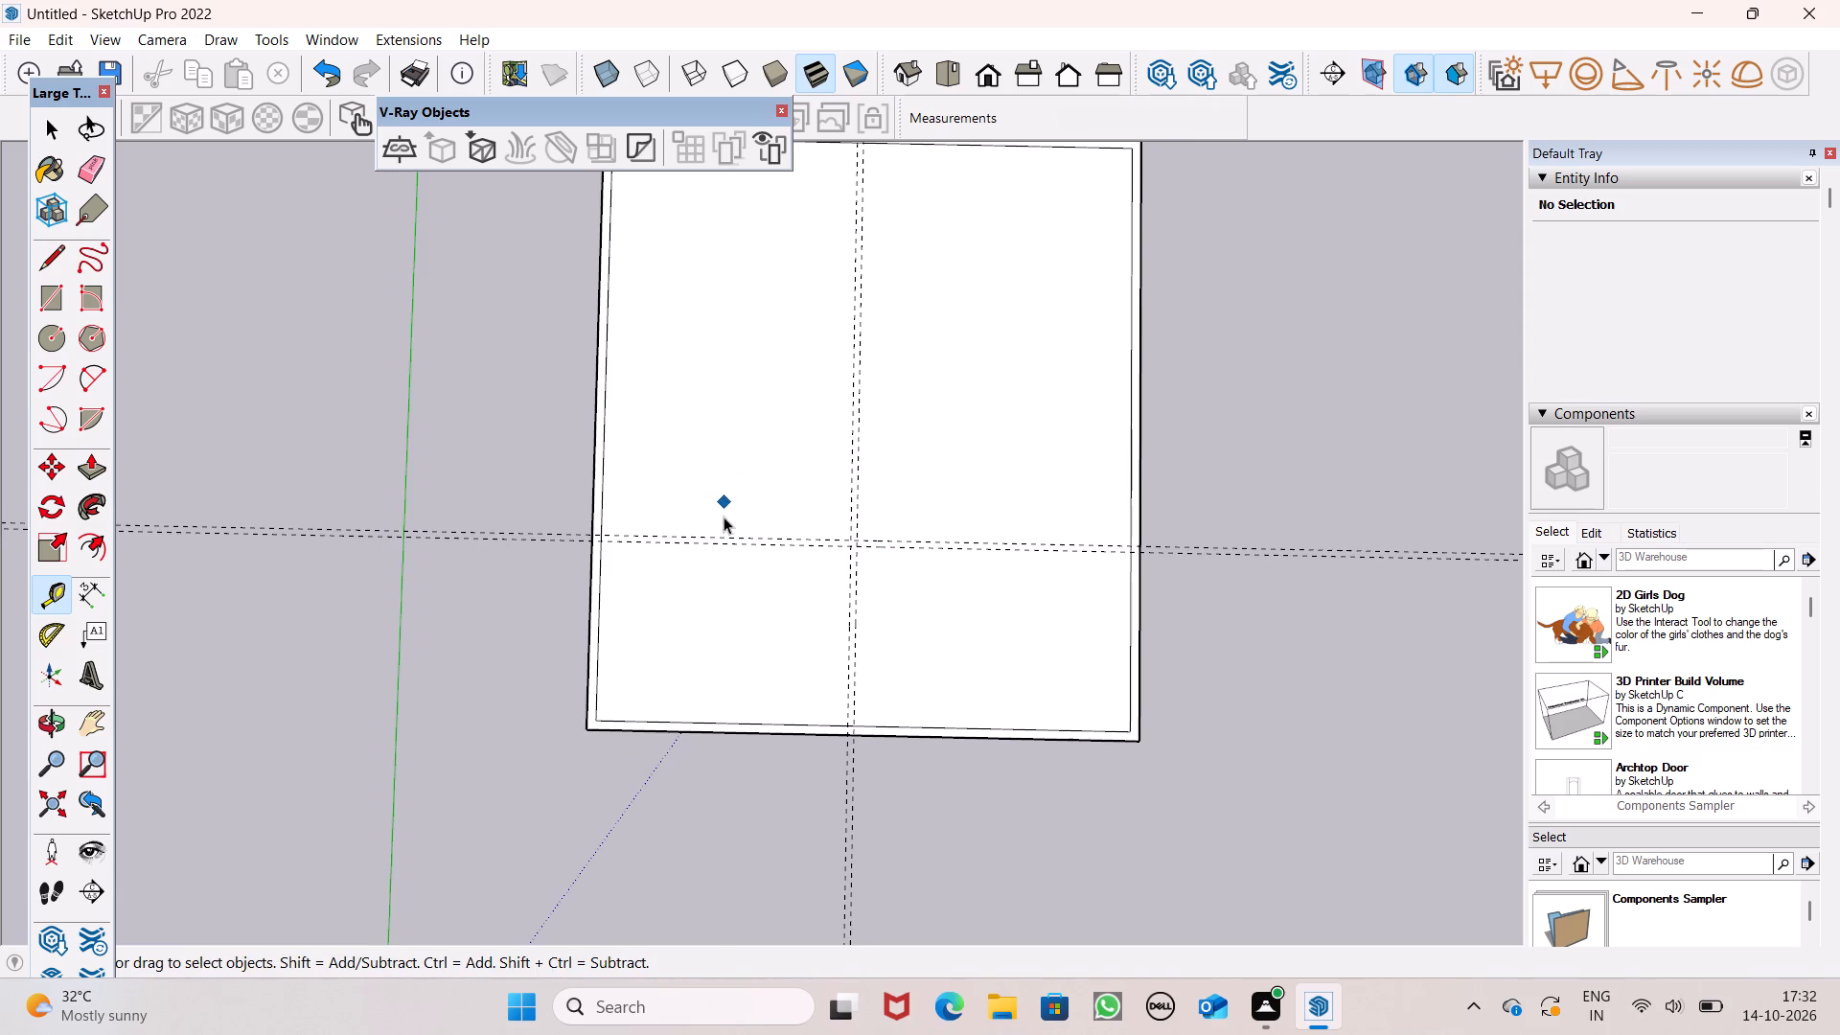
Draw a 6" wide partition rectangle between the lengthwise guides, from the far inner wall edge to the nearer crosswise guide.
scroll(724, 572, "down", 1)
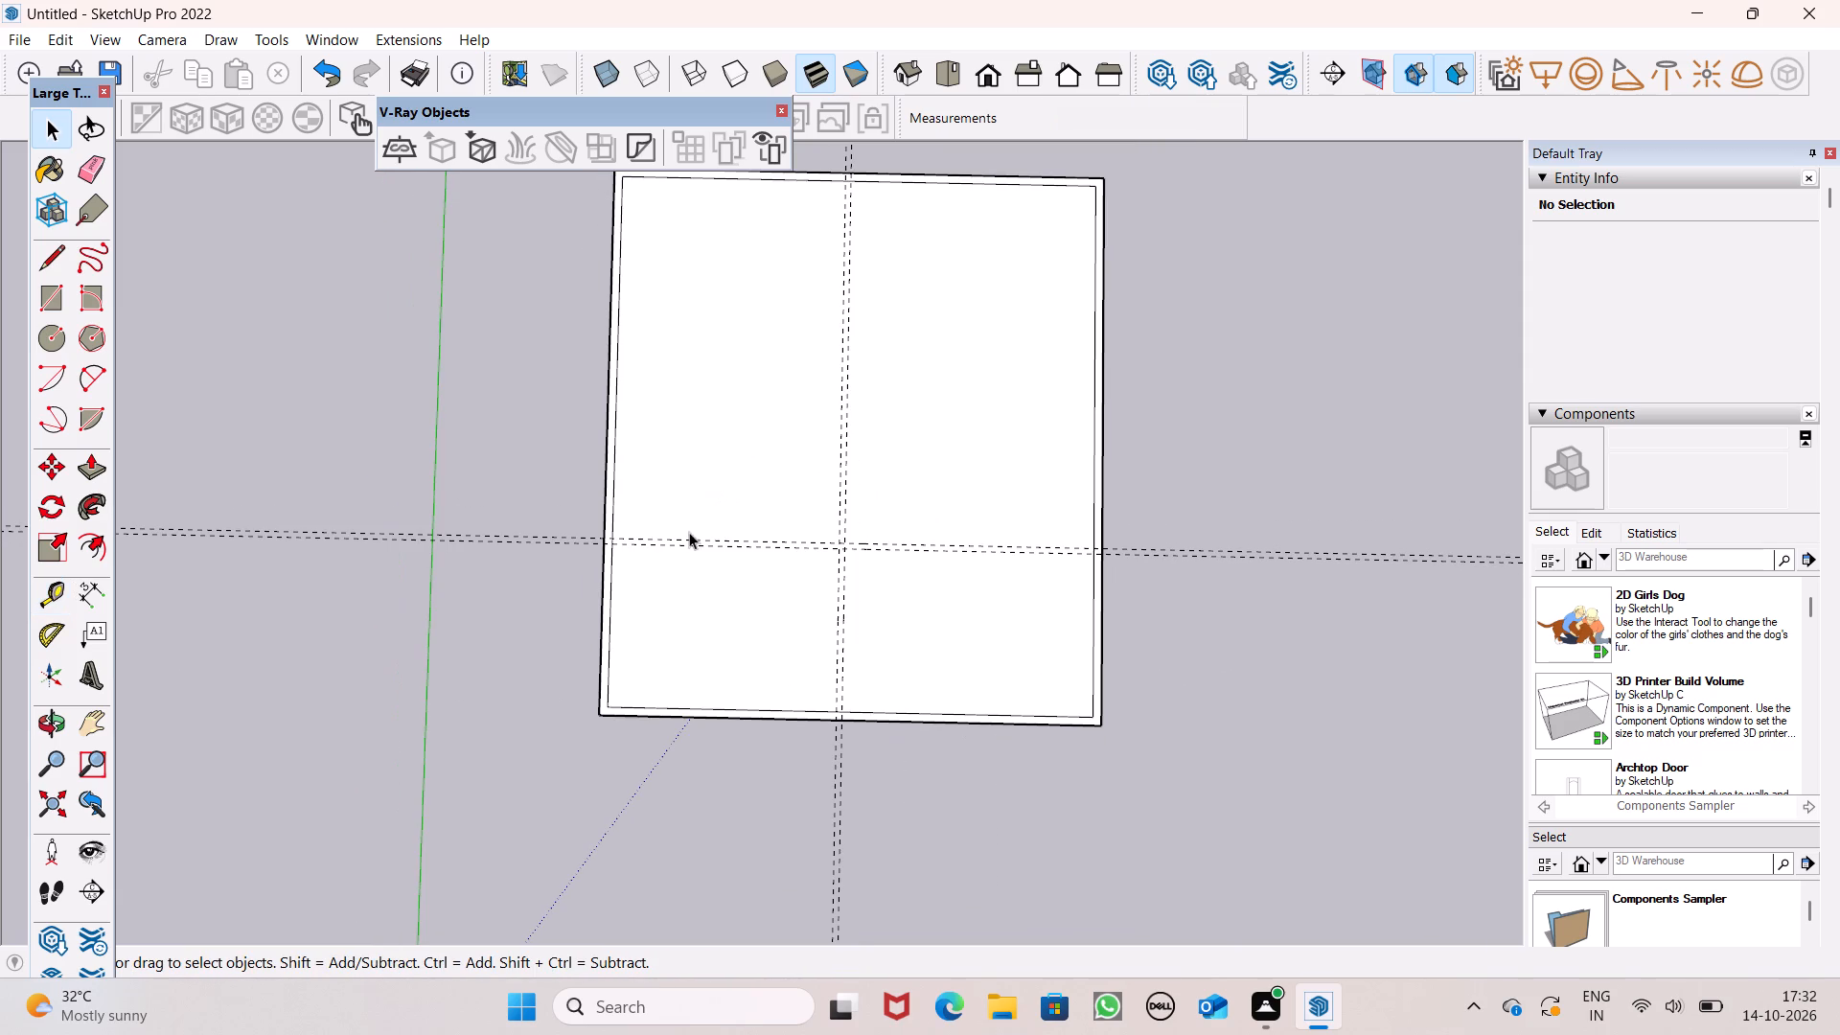
scroll(793, 549, "up", 1)
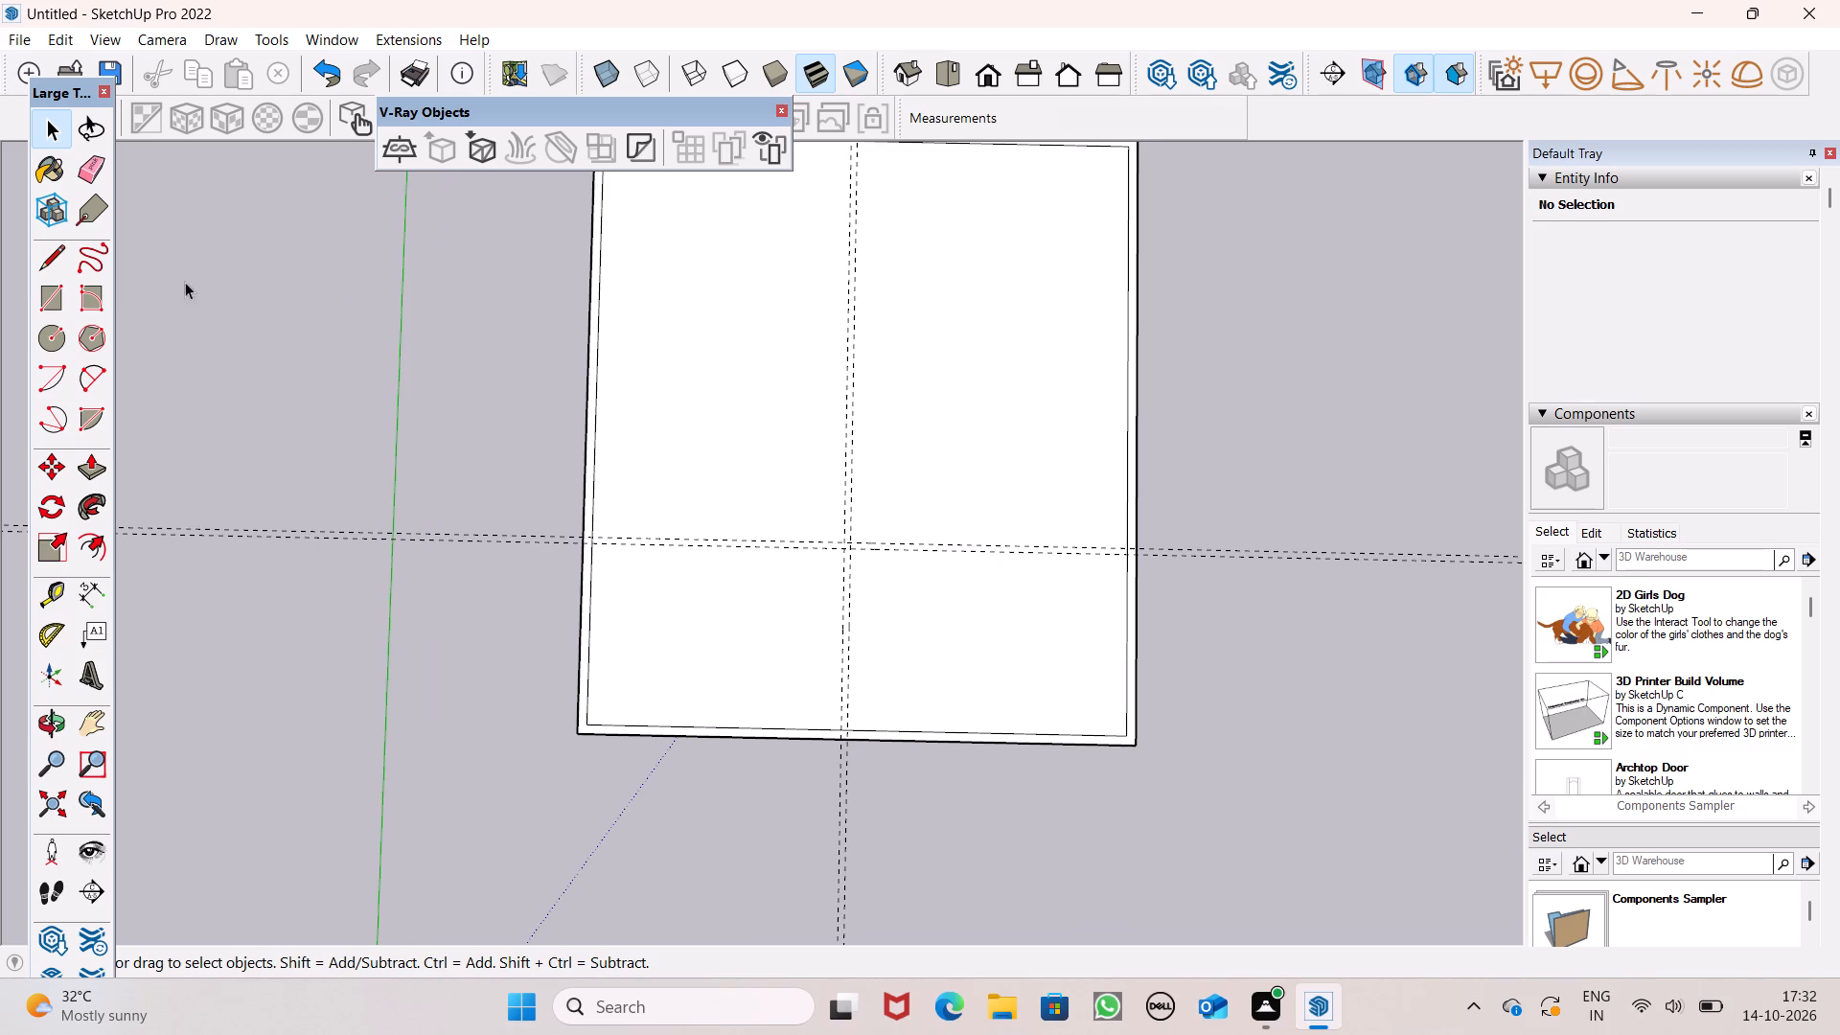
left_click(55, 312)
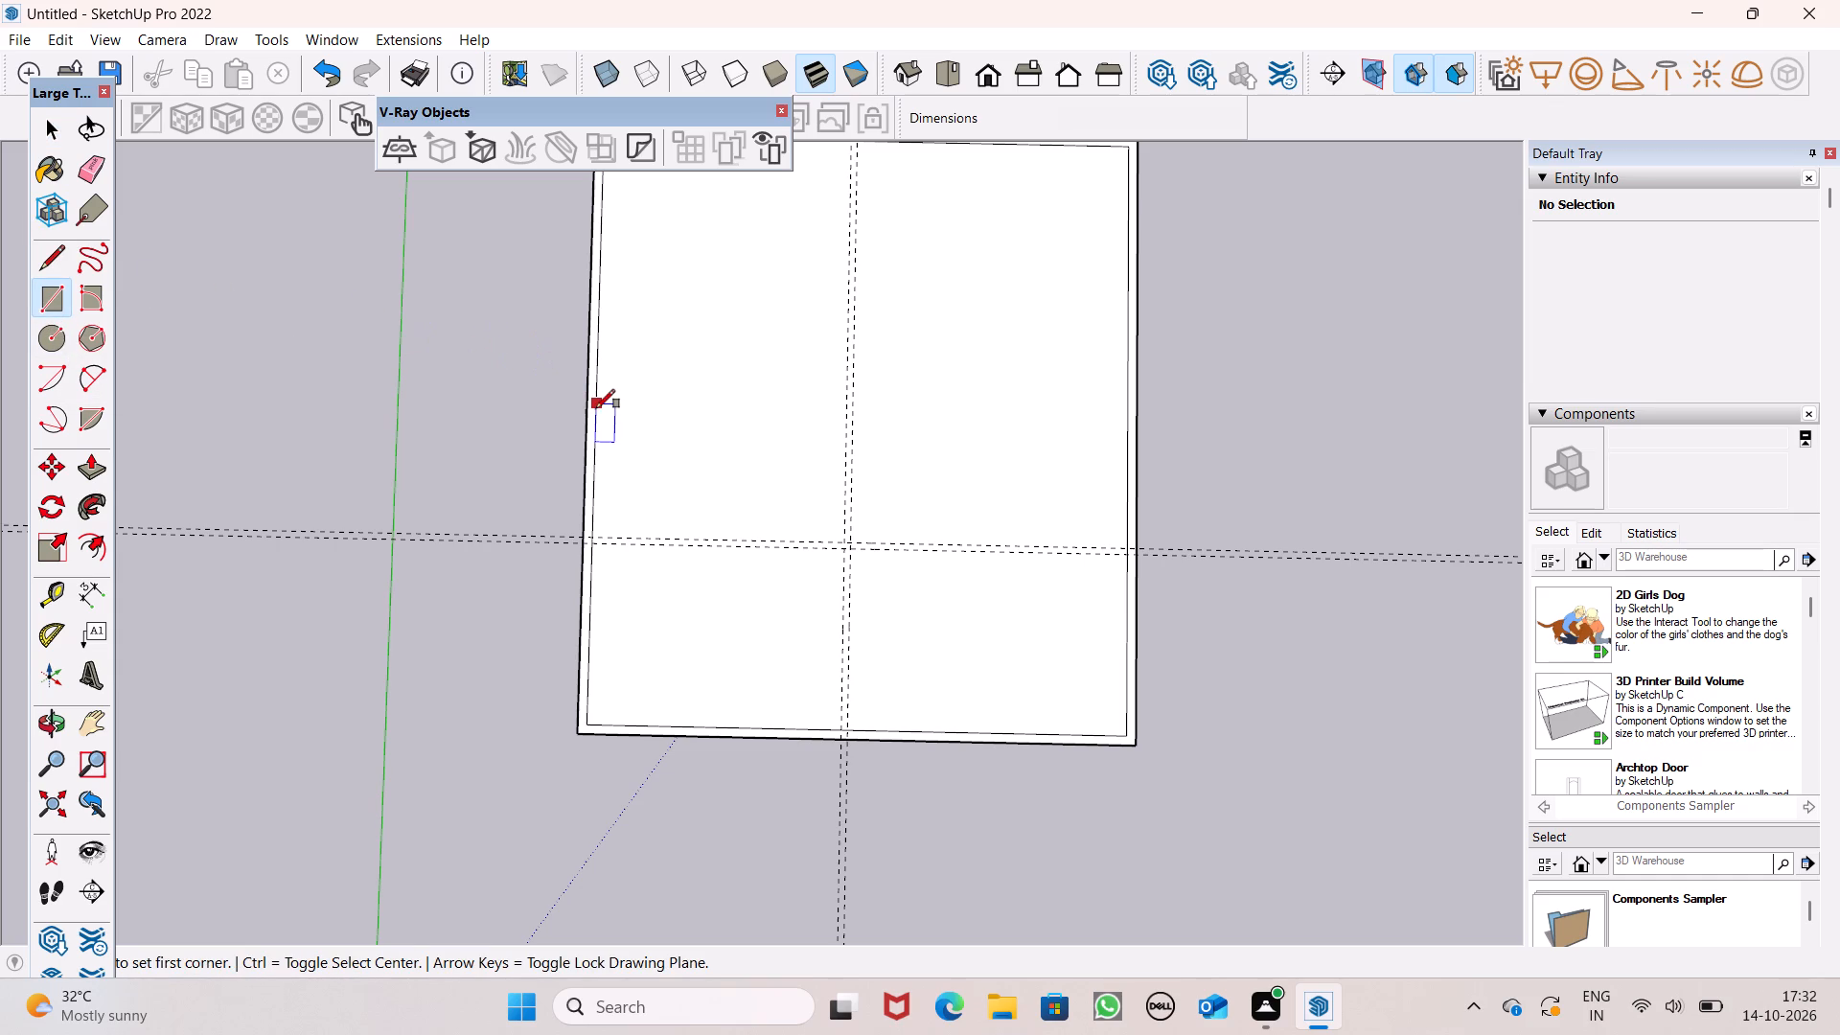
scroll(596, 408, "down", 5)
scroll(748, 258, "up", 1)
scroll(748, 258, "down", 1)
scroll(748, 258, "up", 6)
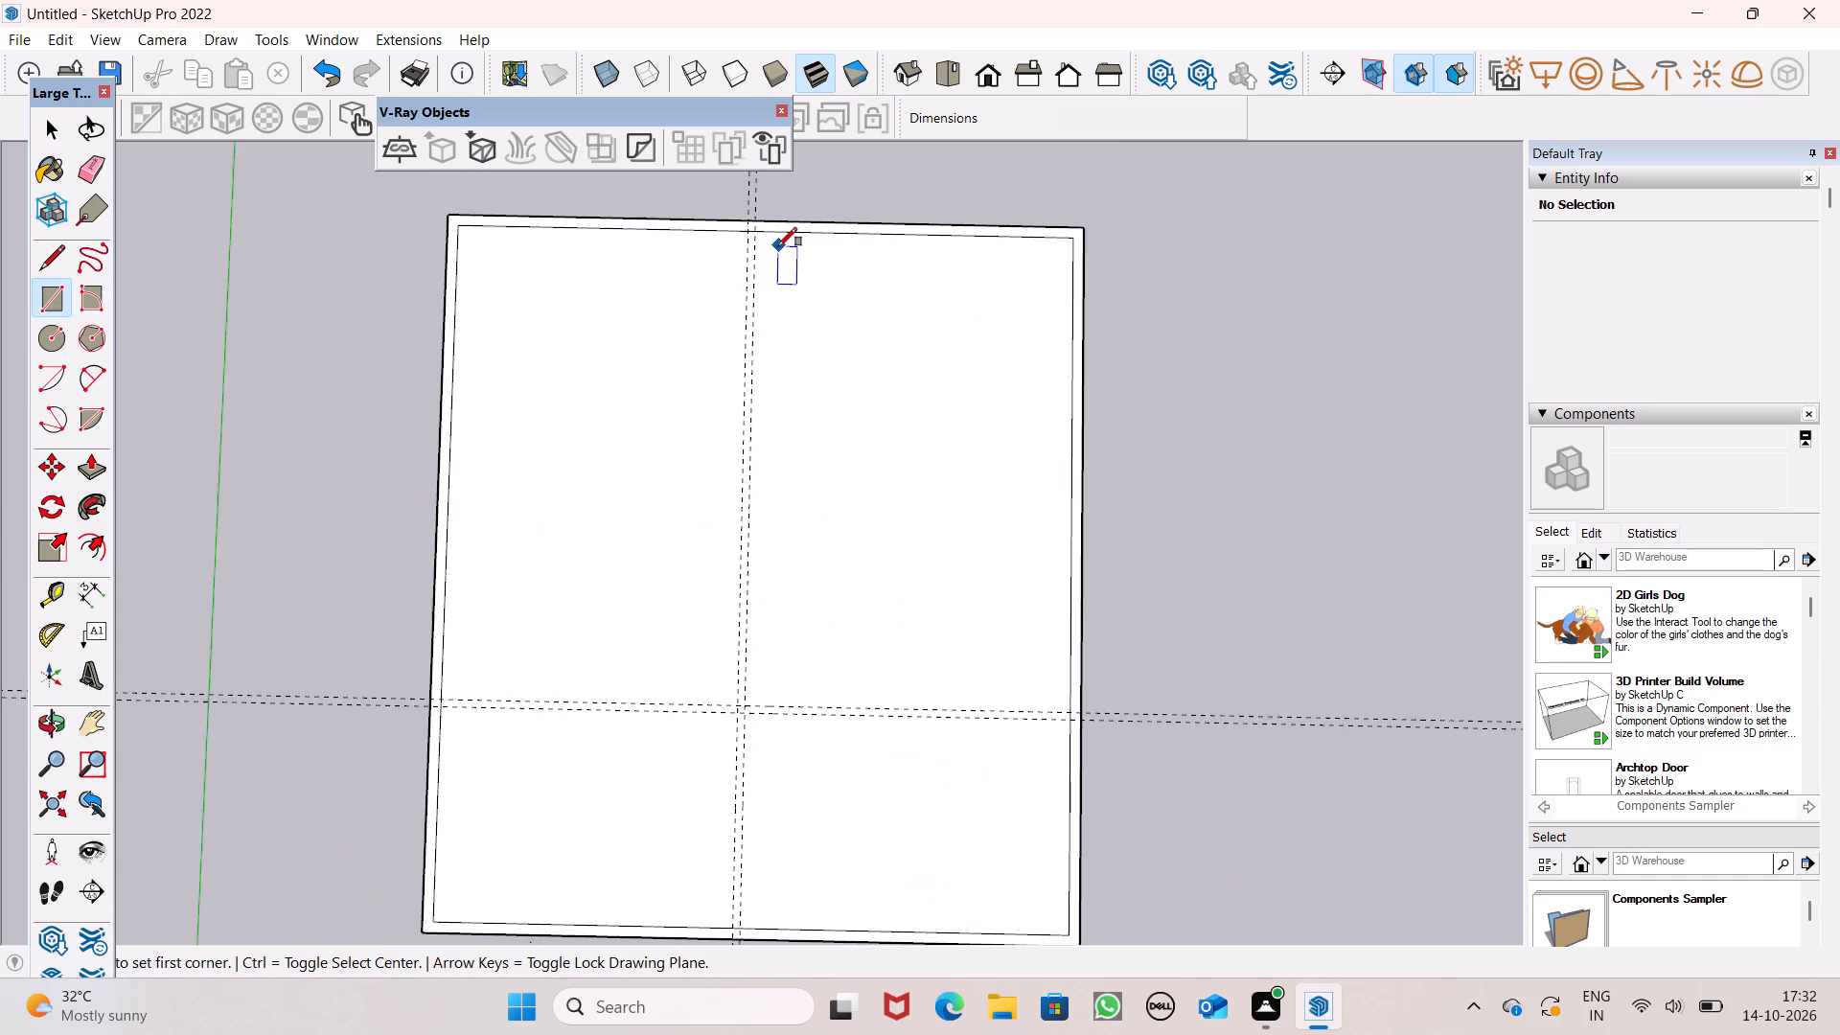
scroll(778, 246, "up", 7)
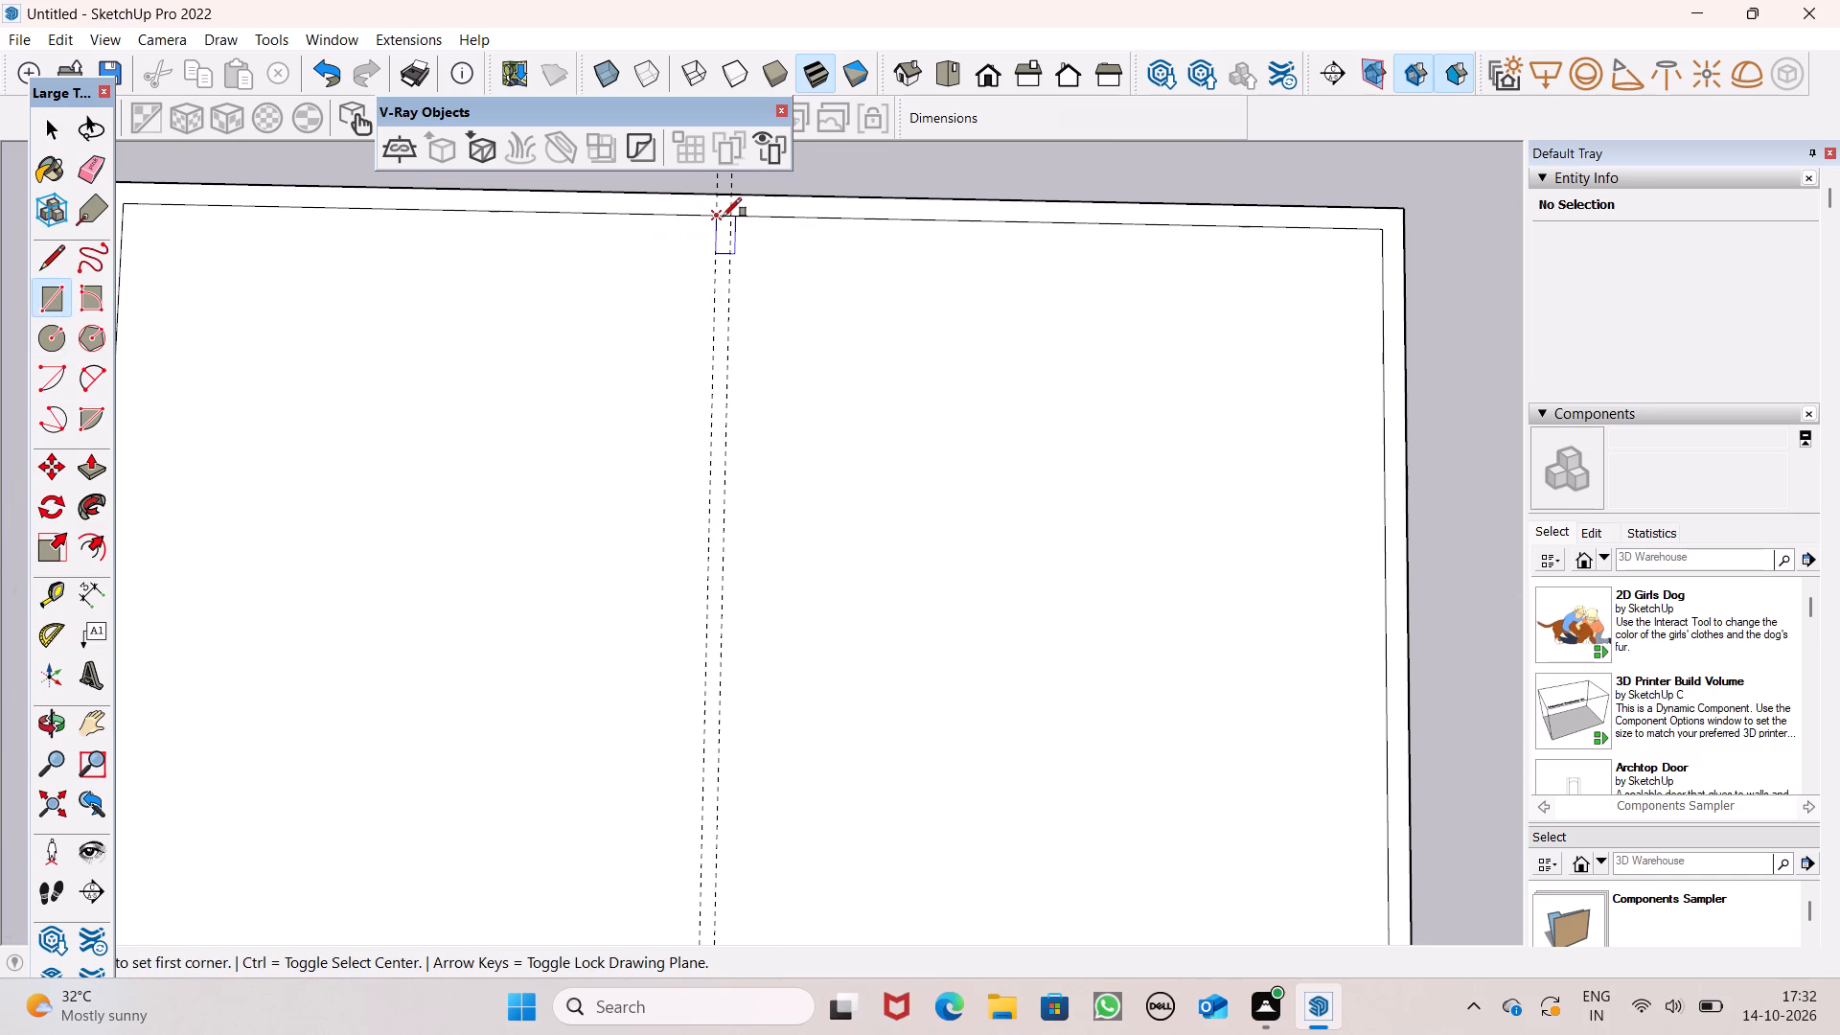
left_click(723, 217)
scroll(763, 233, "down", 7)
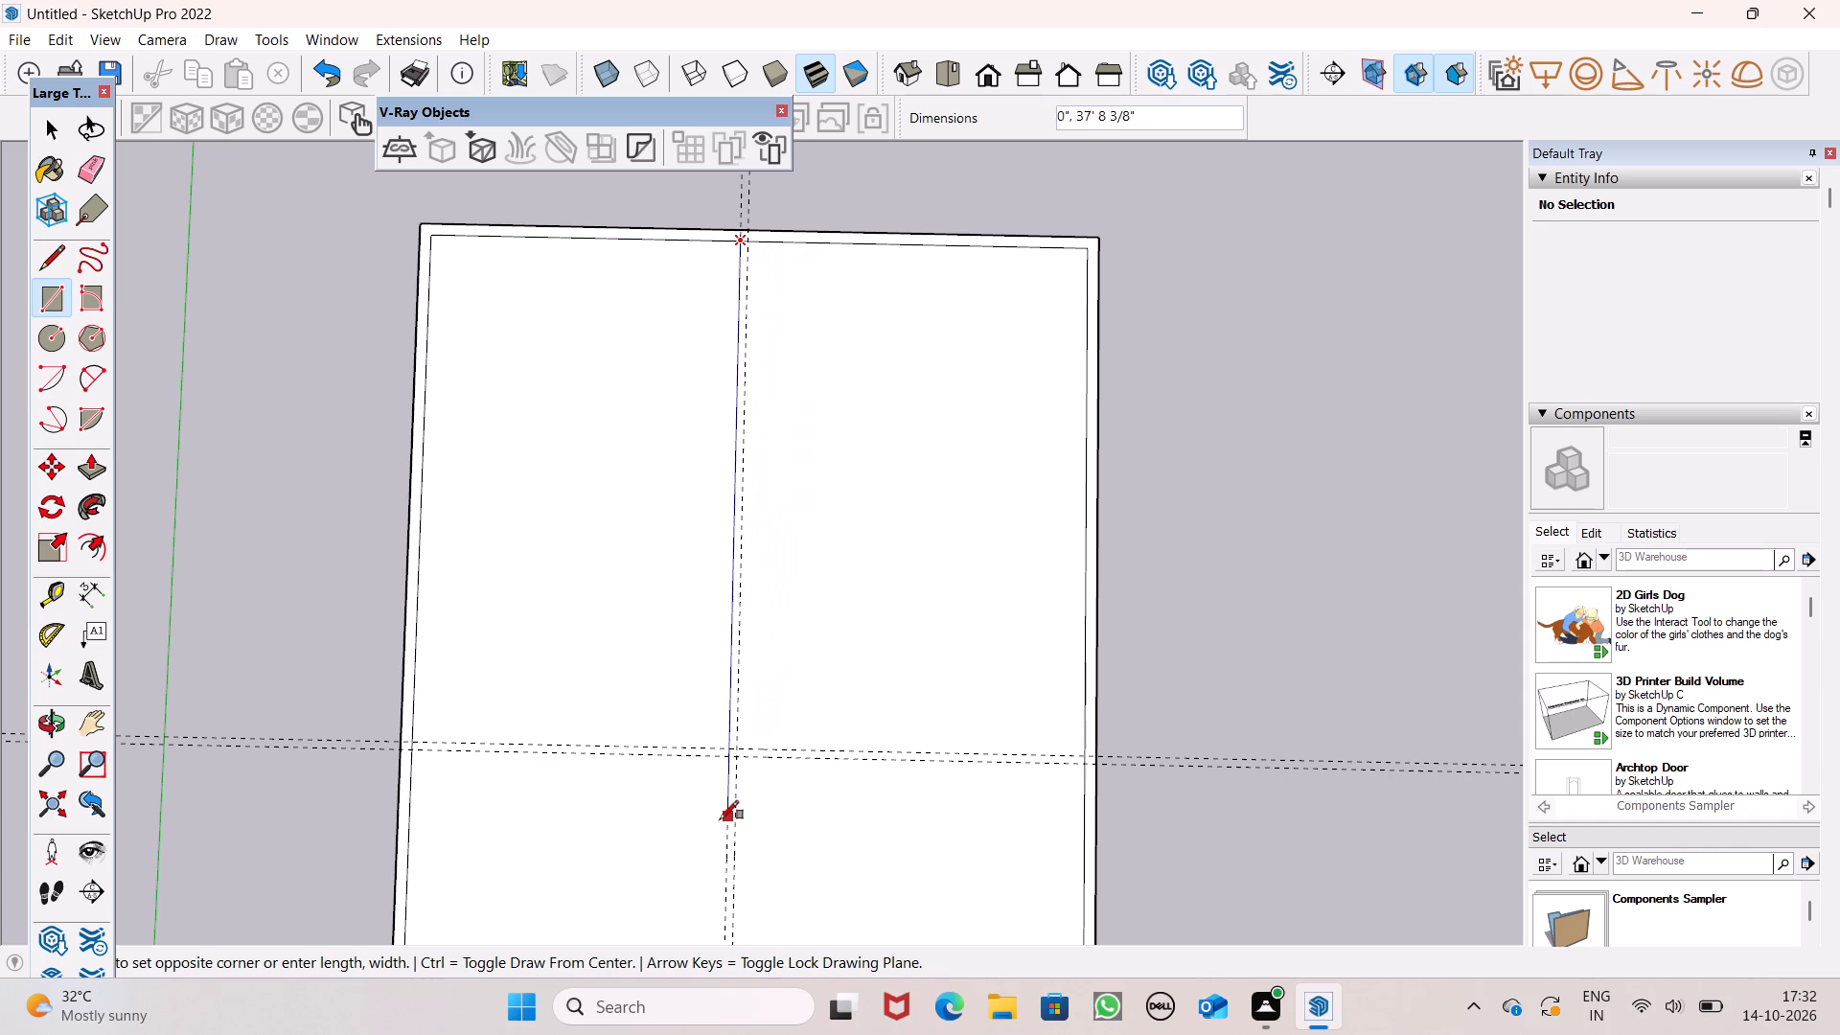
scroll(730, 790, "up", 6)
scroll(741, 747, "down", 1)
scroll(741, 747, "up", 5)
scroll(741, 747, "down", 1)
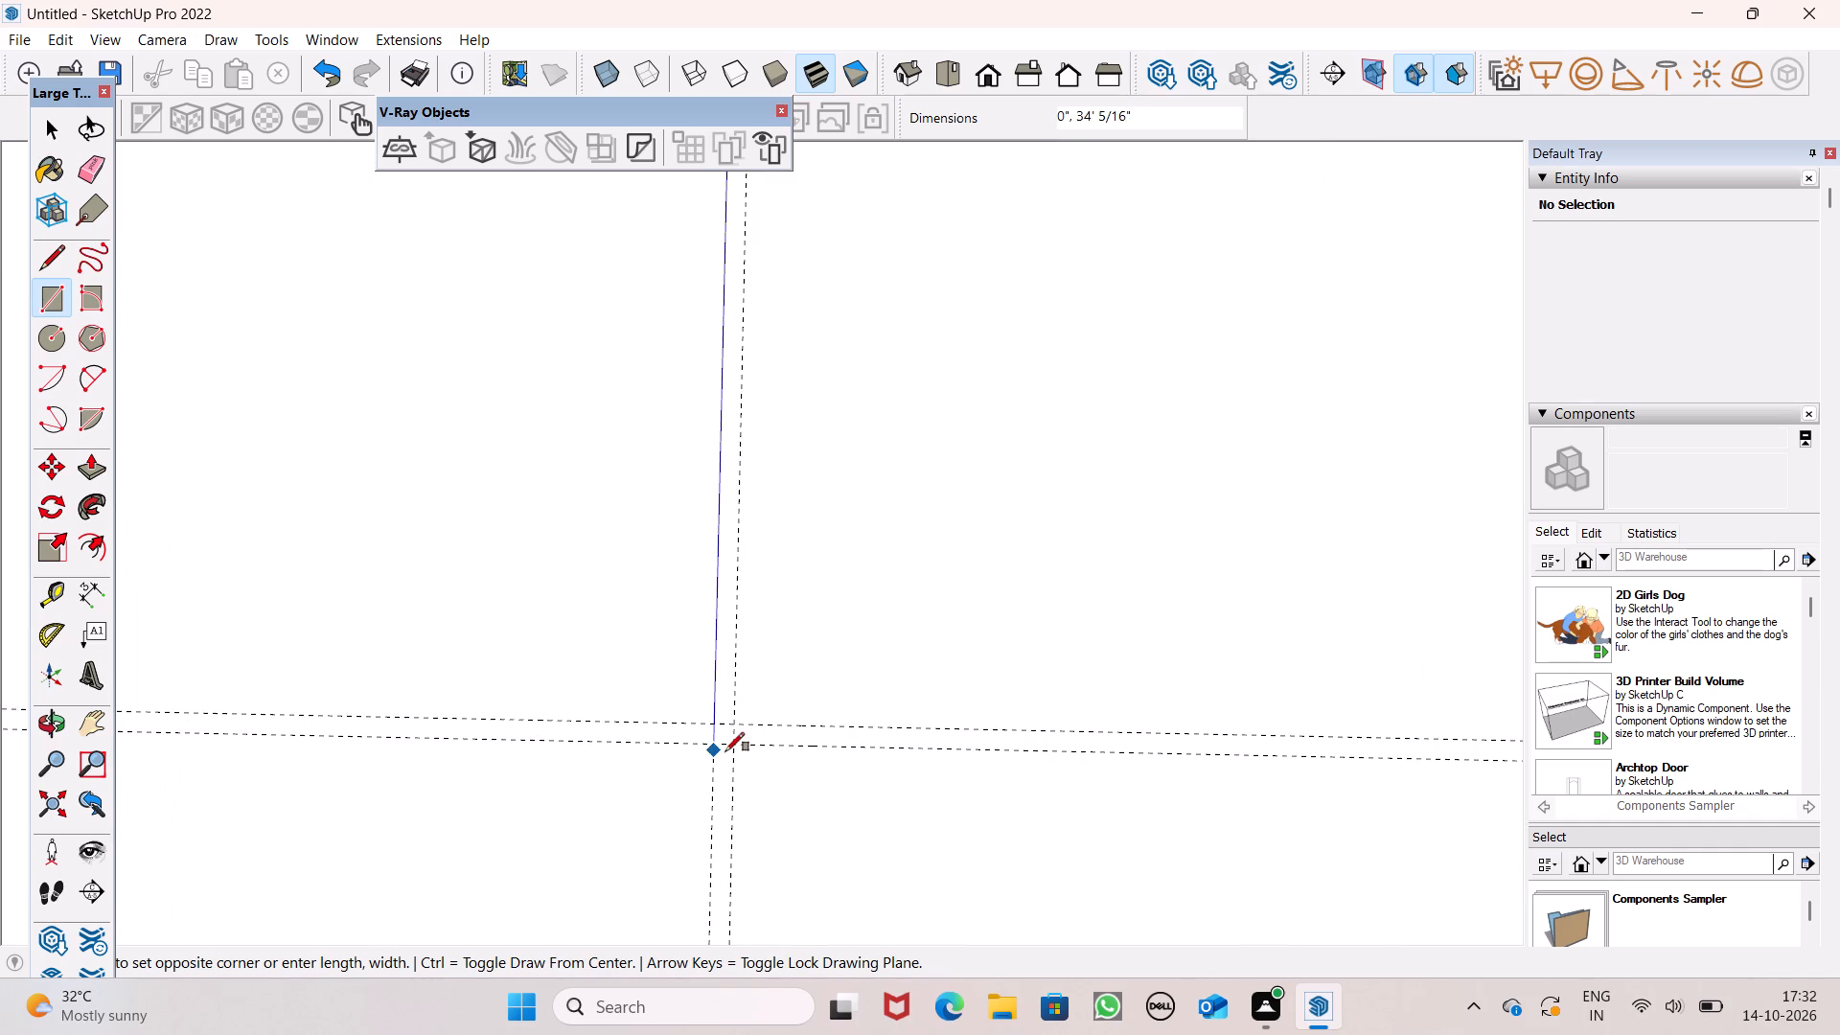
left_click(734, 745)
Draw a 6" by about 23' partition rectangle between the crosswise guides, from the first partition to the inner wall edge farthest from the green axis.
scroll(512, 679, "down", 1)
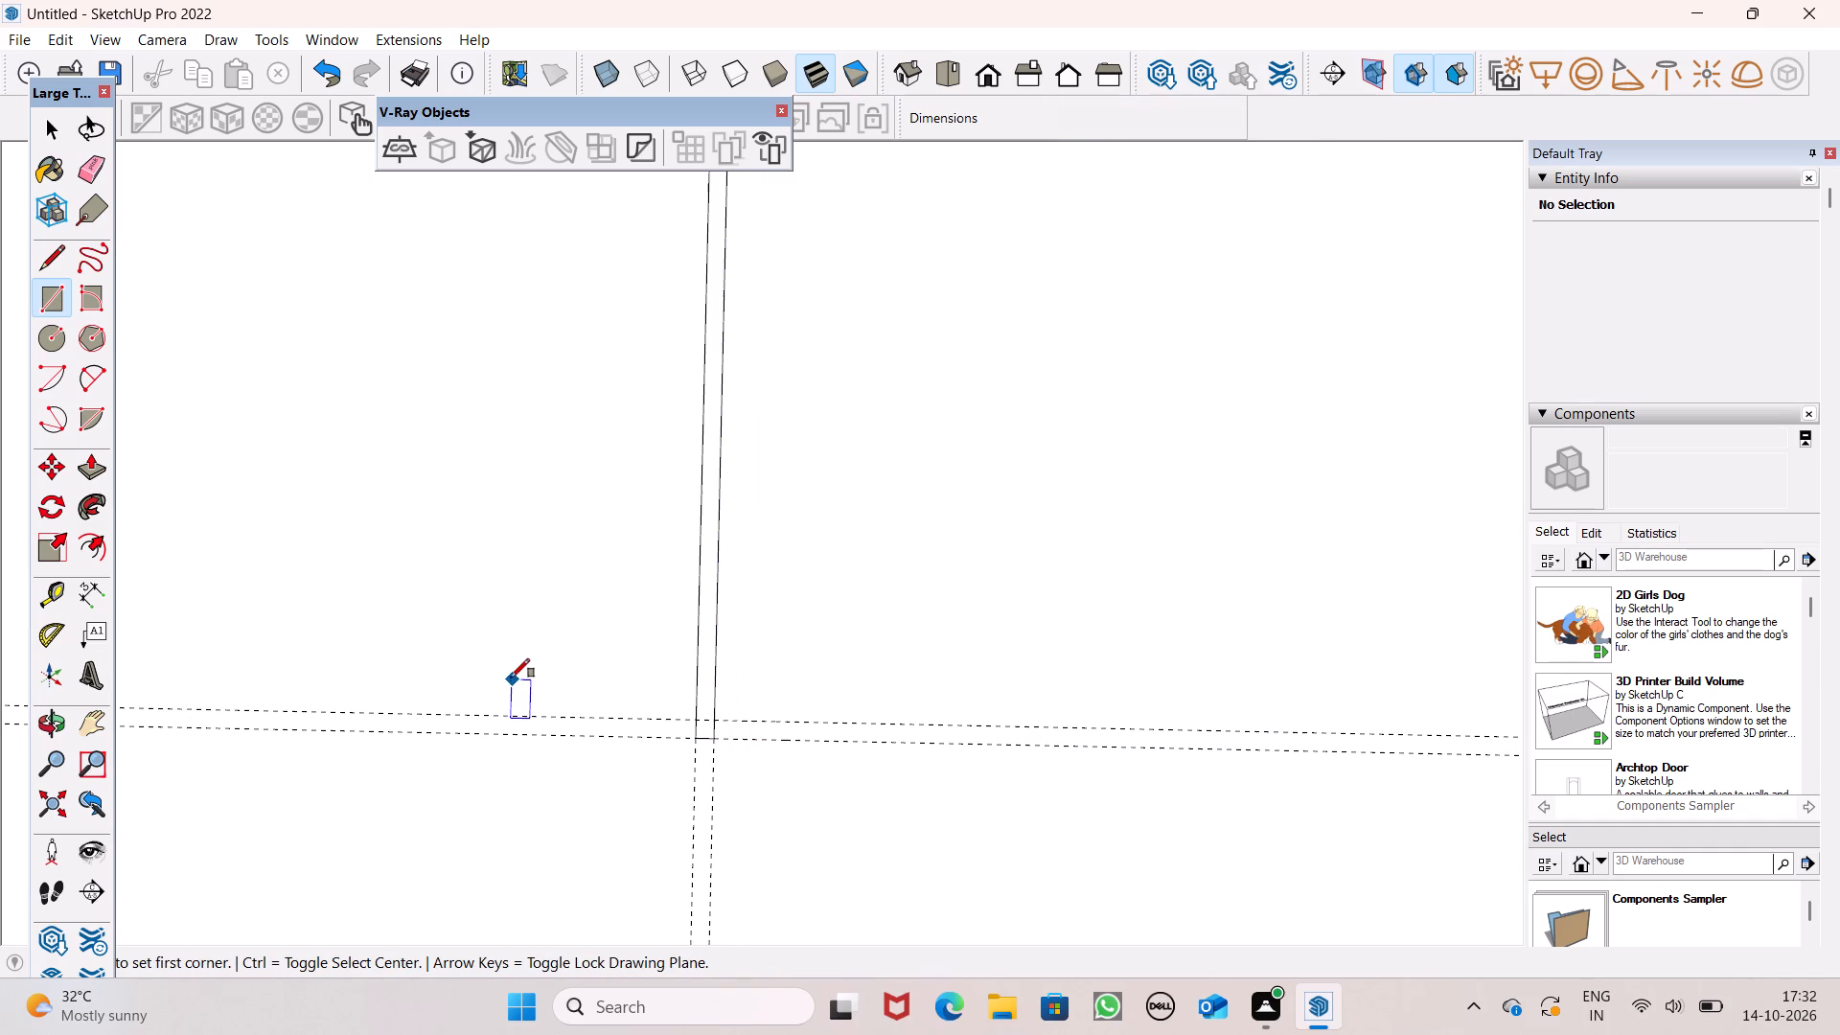
scroll(518, 645, "down", 2)
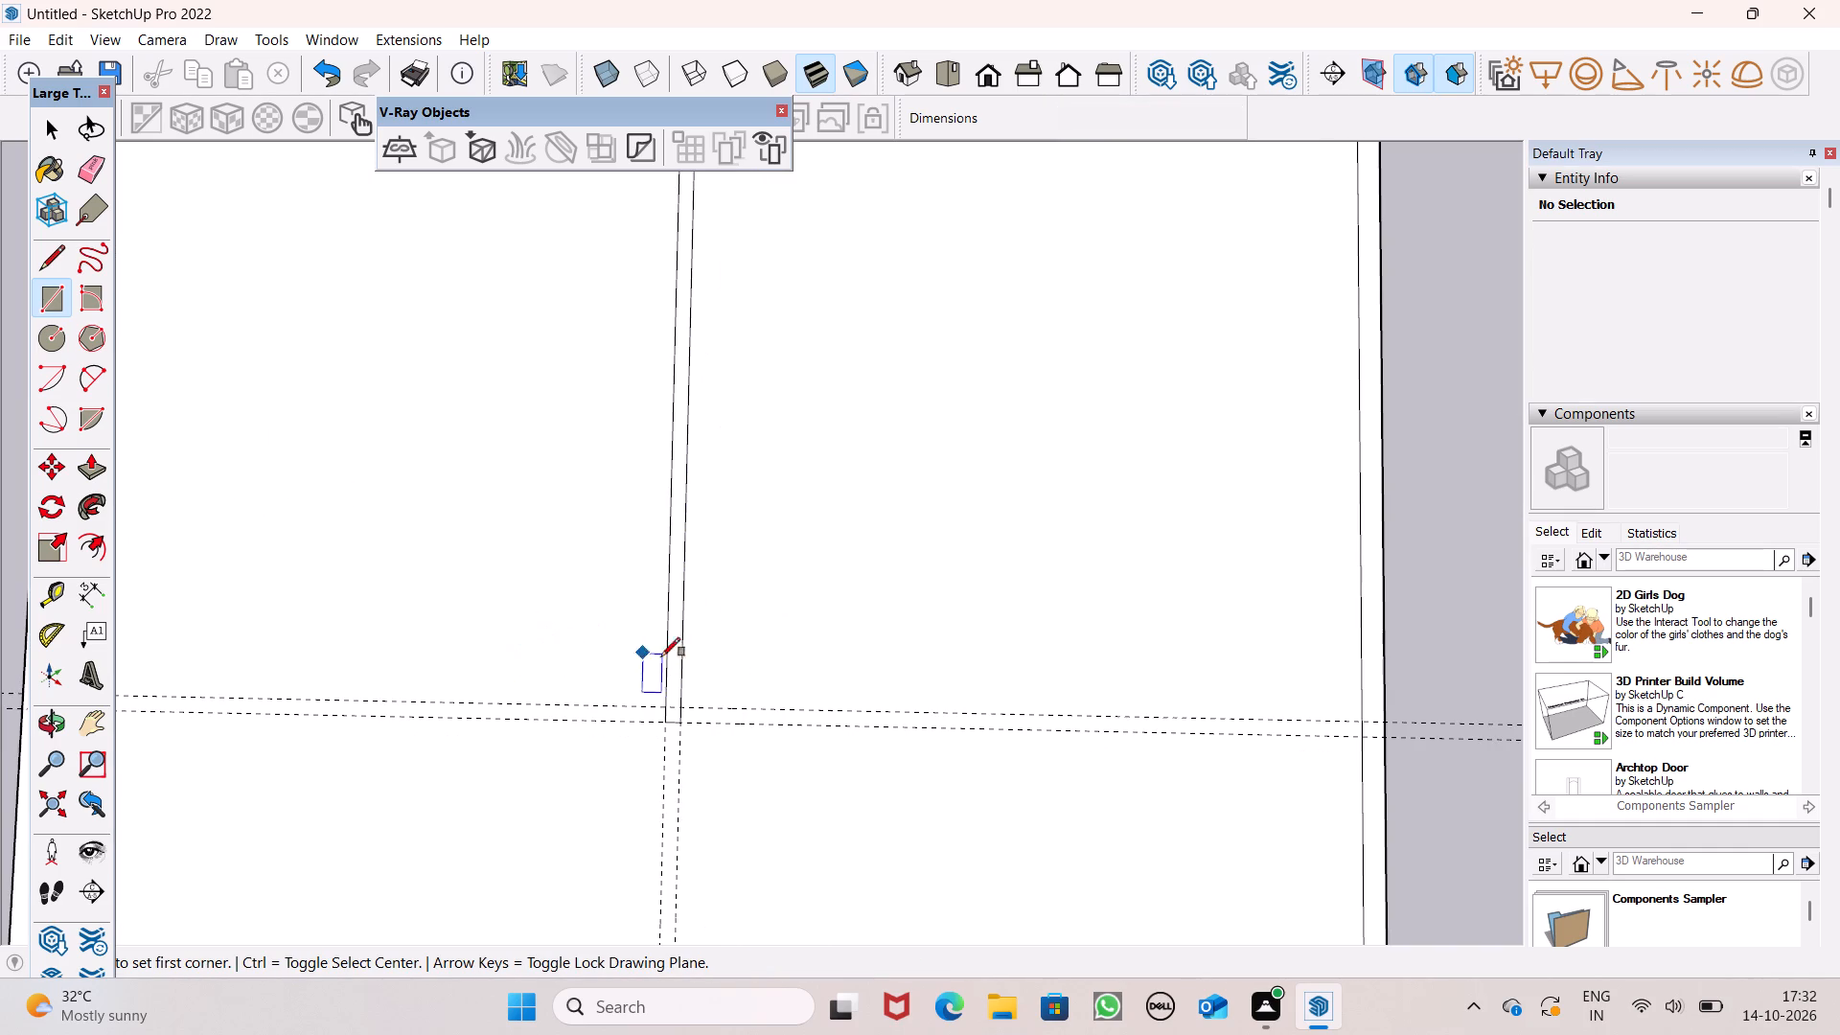
scroll(677, 724, "up", 3)
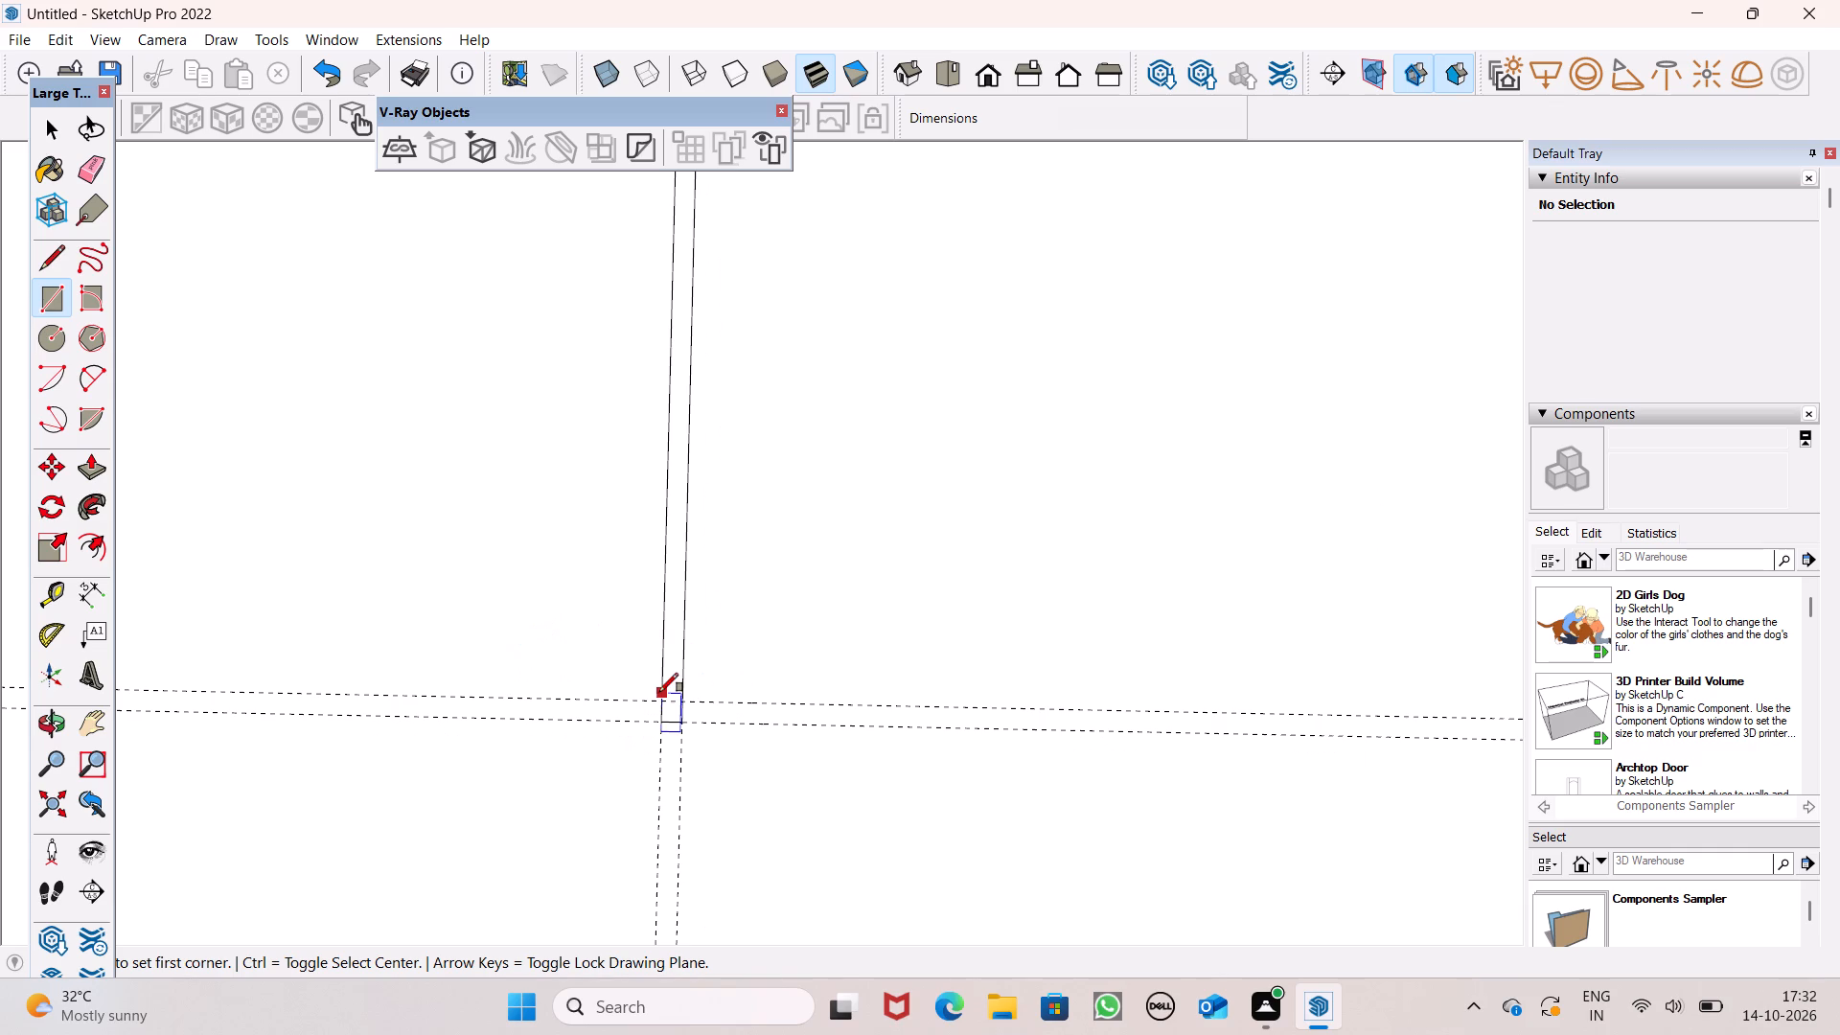
left_click(663, 701)
scroll(670, 680, "down", 4)
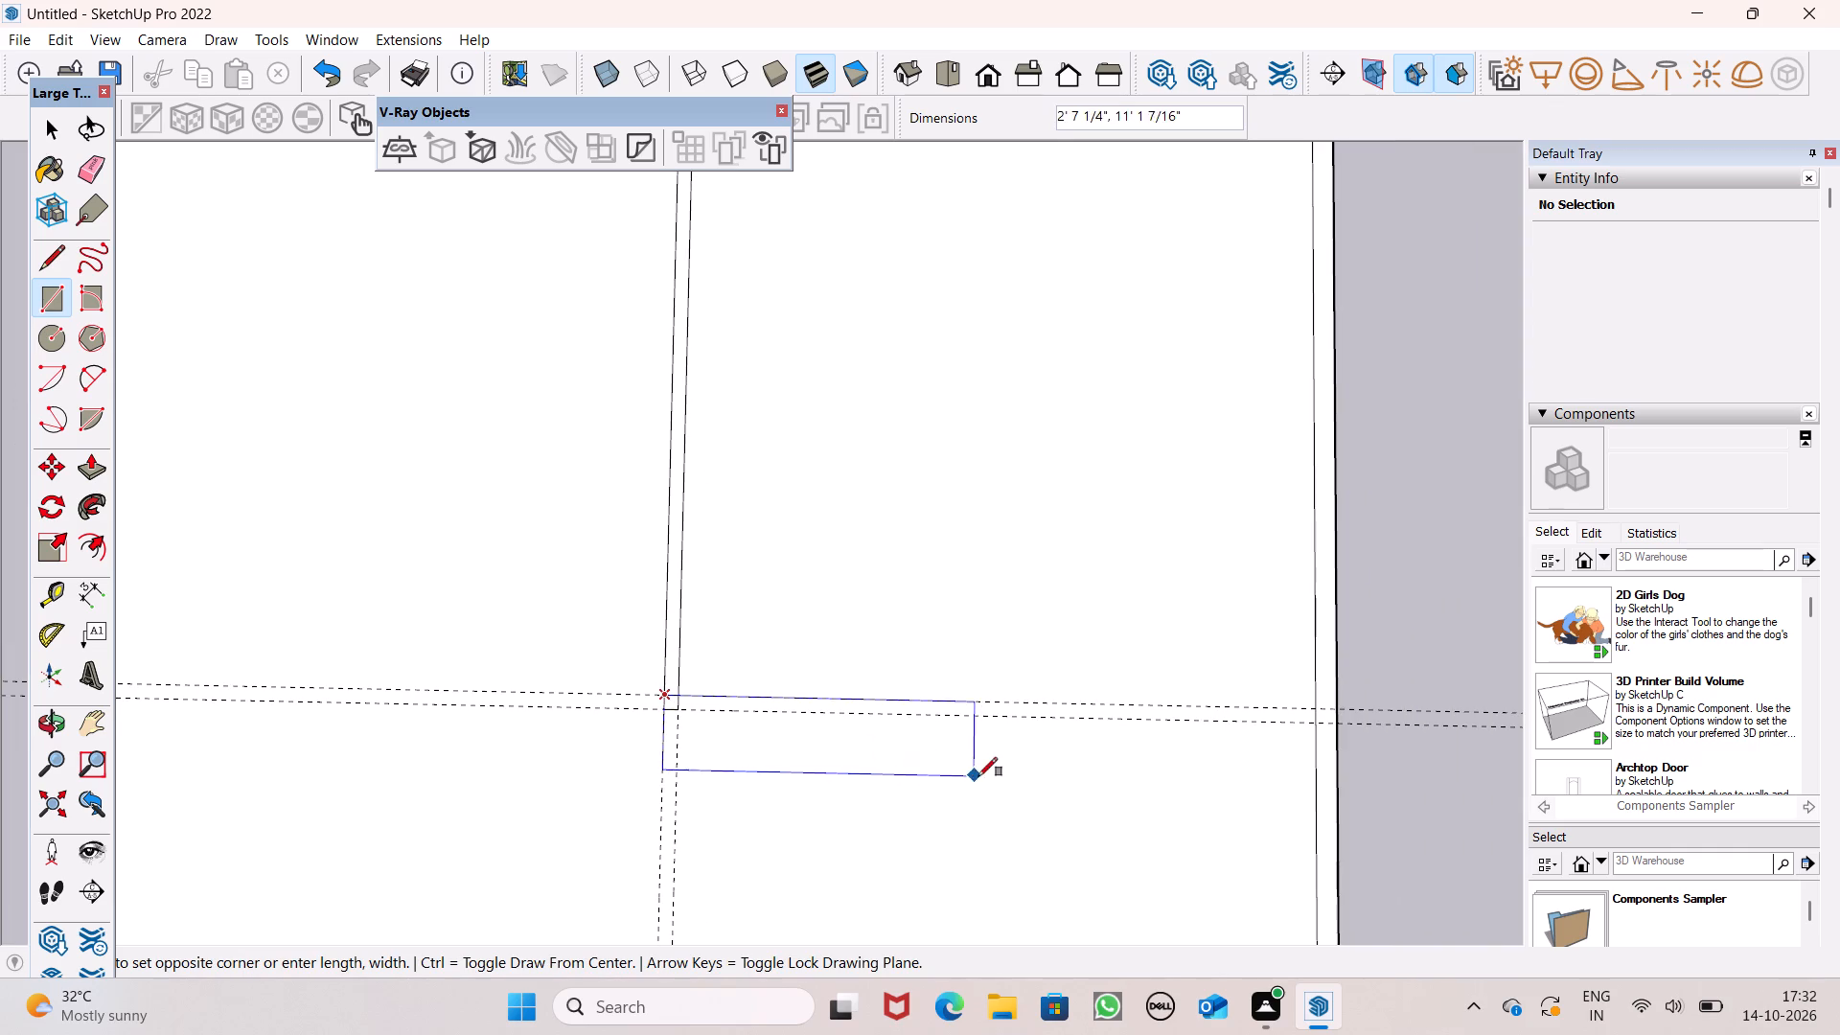
left_click(1315, 725)
Draw a 6" by about 14' 8" rectangle continuing the lengthwise partition from the junction to the inner wall edge nearest the red axis.
scroll(1004, 539, "down", 4)
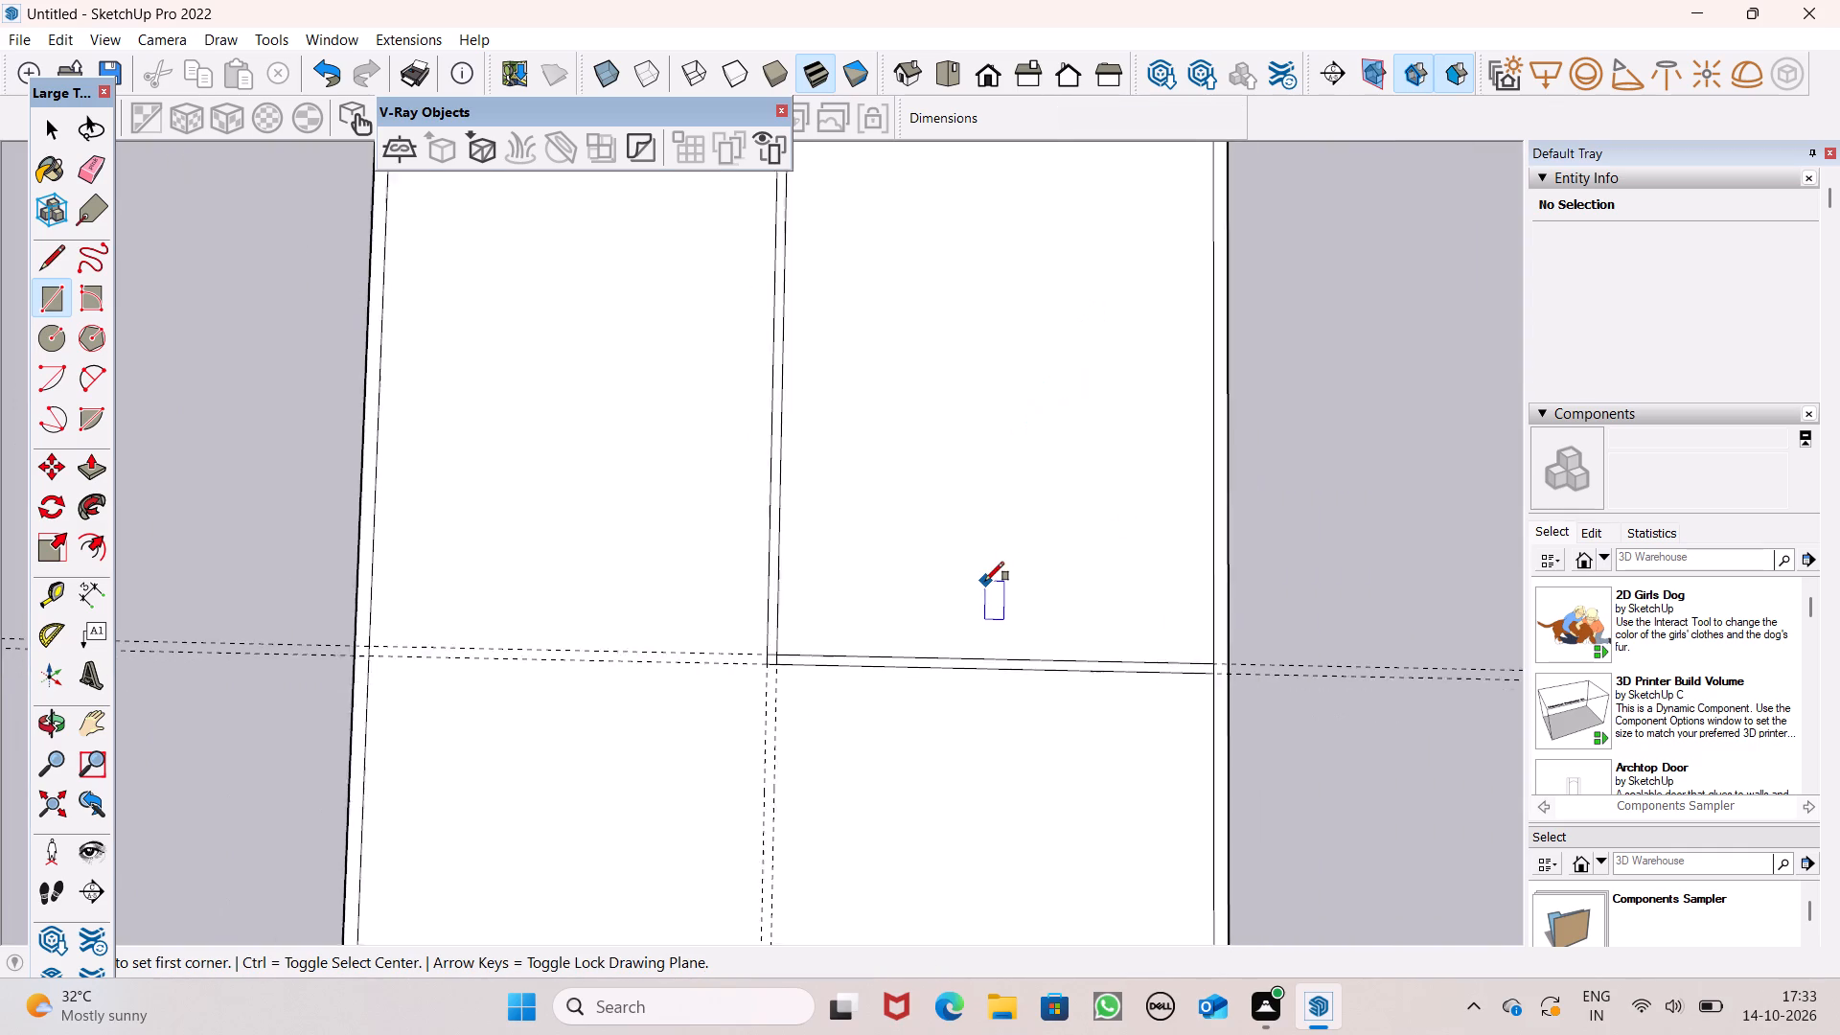
scroll(985, 581, "down", 3)
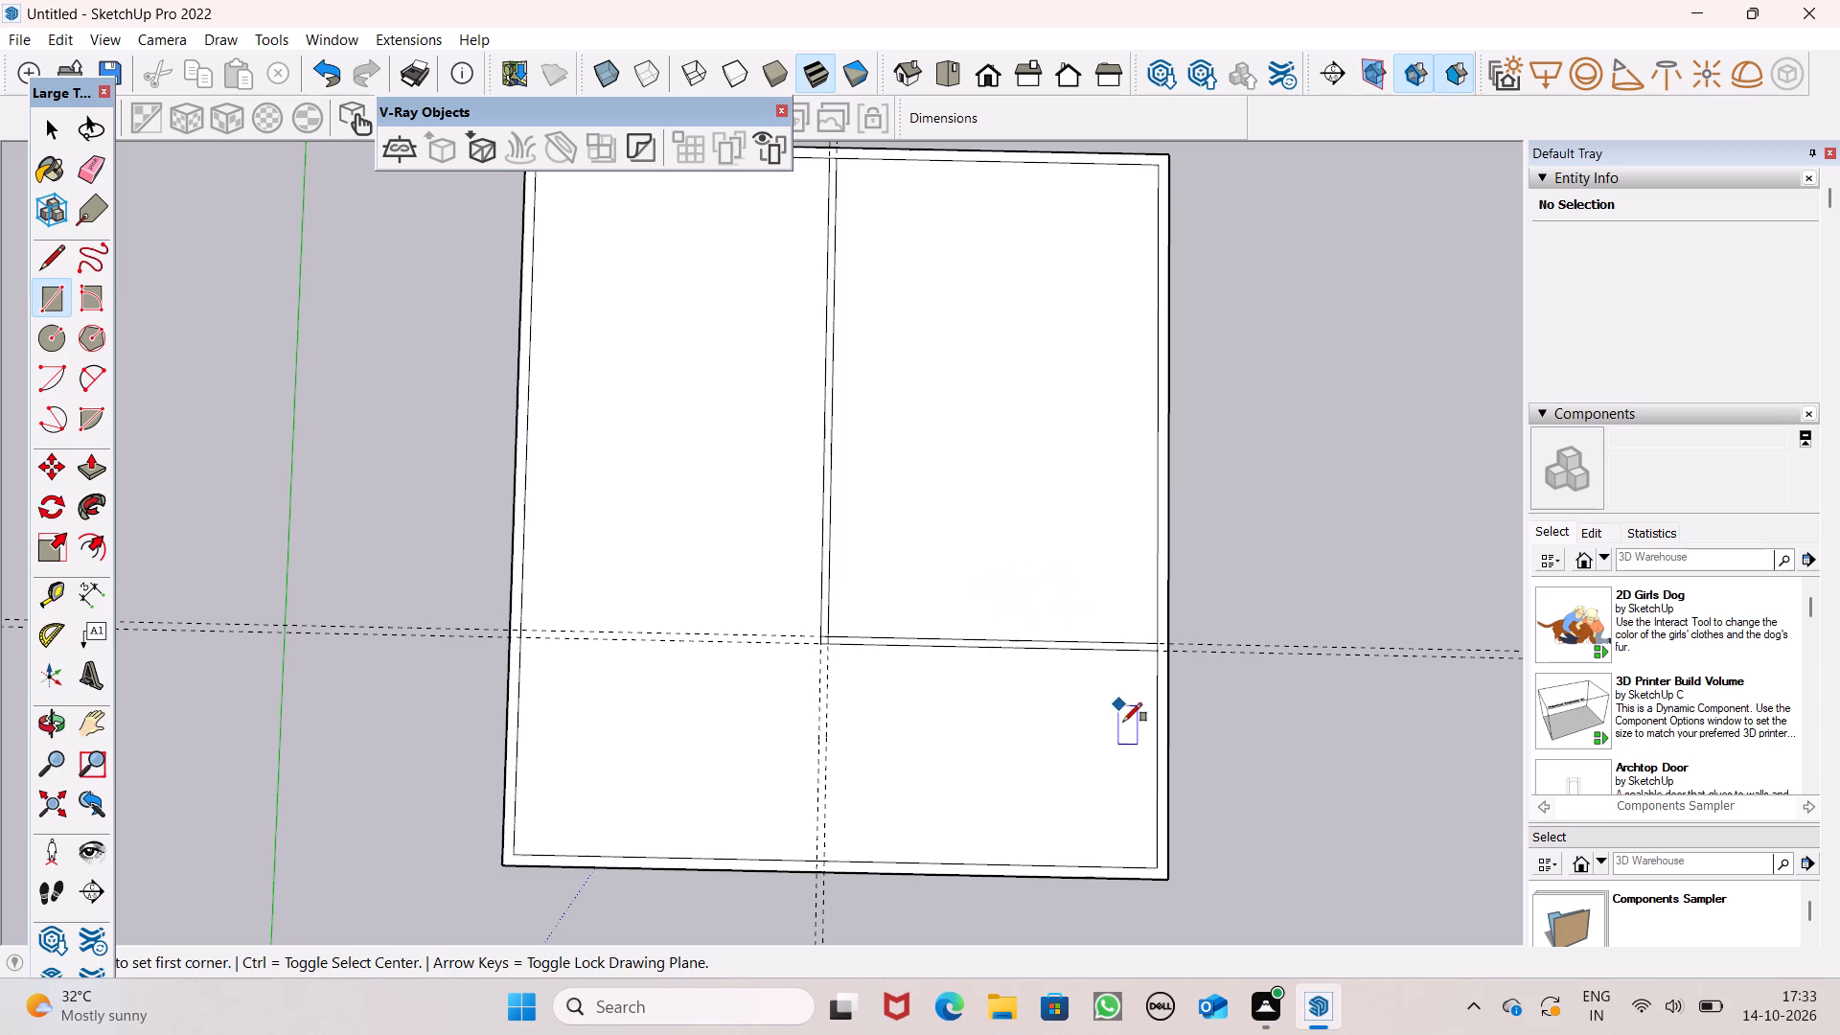
middle_click_drag(1126, 729, 1126, 695)
scroll(868, 871, "up", 2)
scroll(846, 902, "down", 1)
scroll(846, 902, "up", 3)
left_click(816, 539)
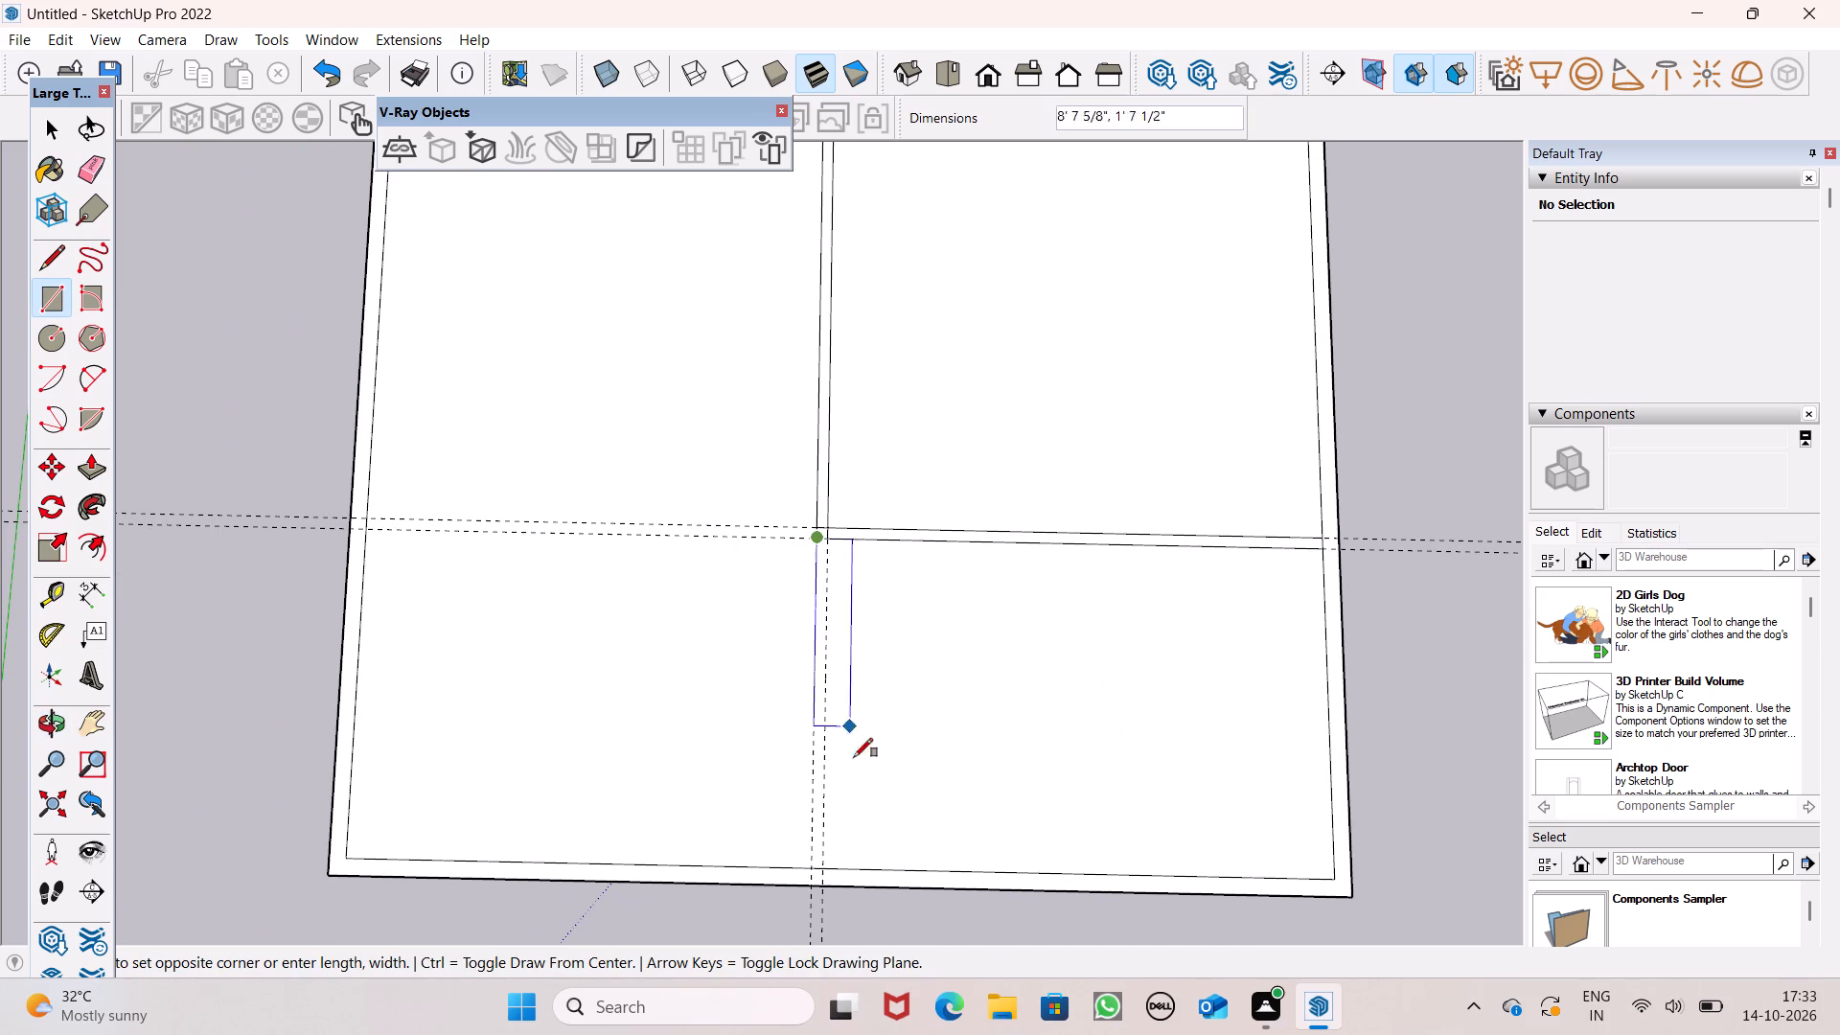
left_click(826, 866)
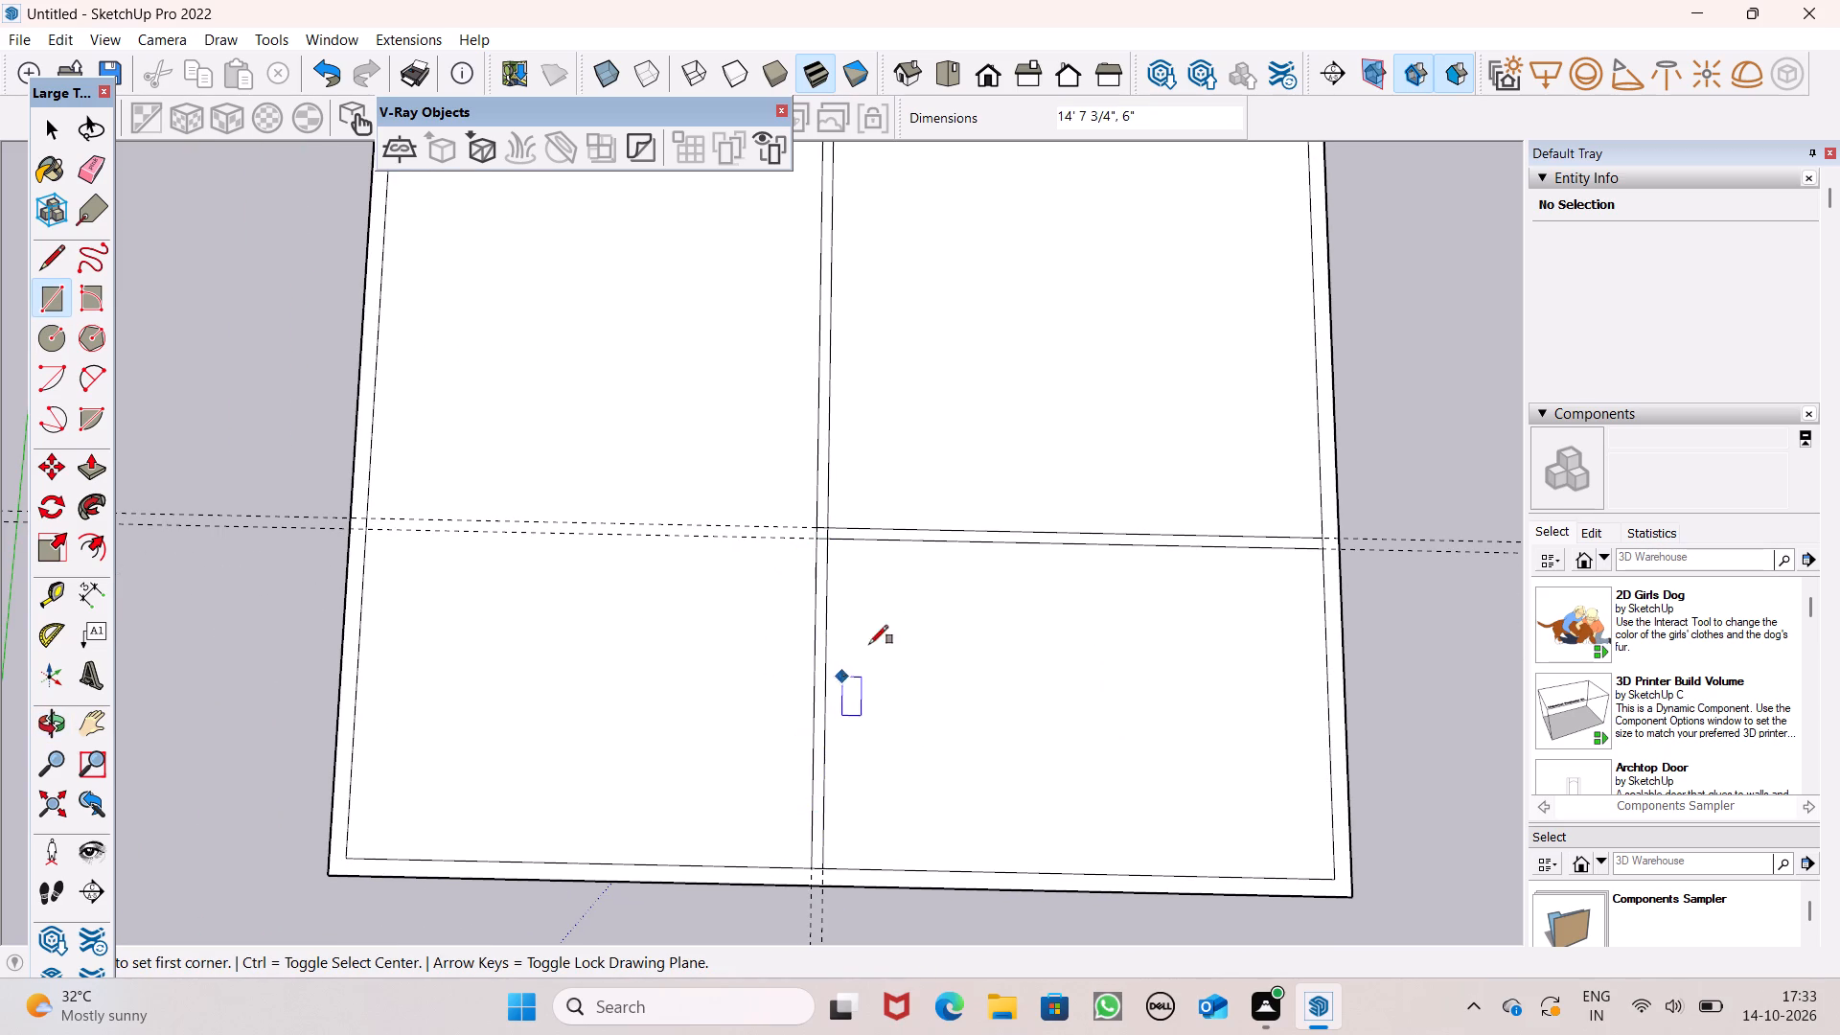
Erase the two crosswise guides outside the slab on the green axis side.
left_click(114, 184)
left_click(85, 175)
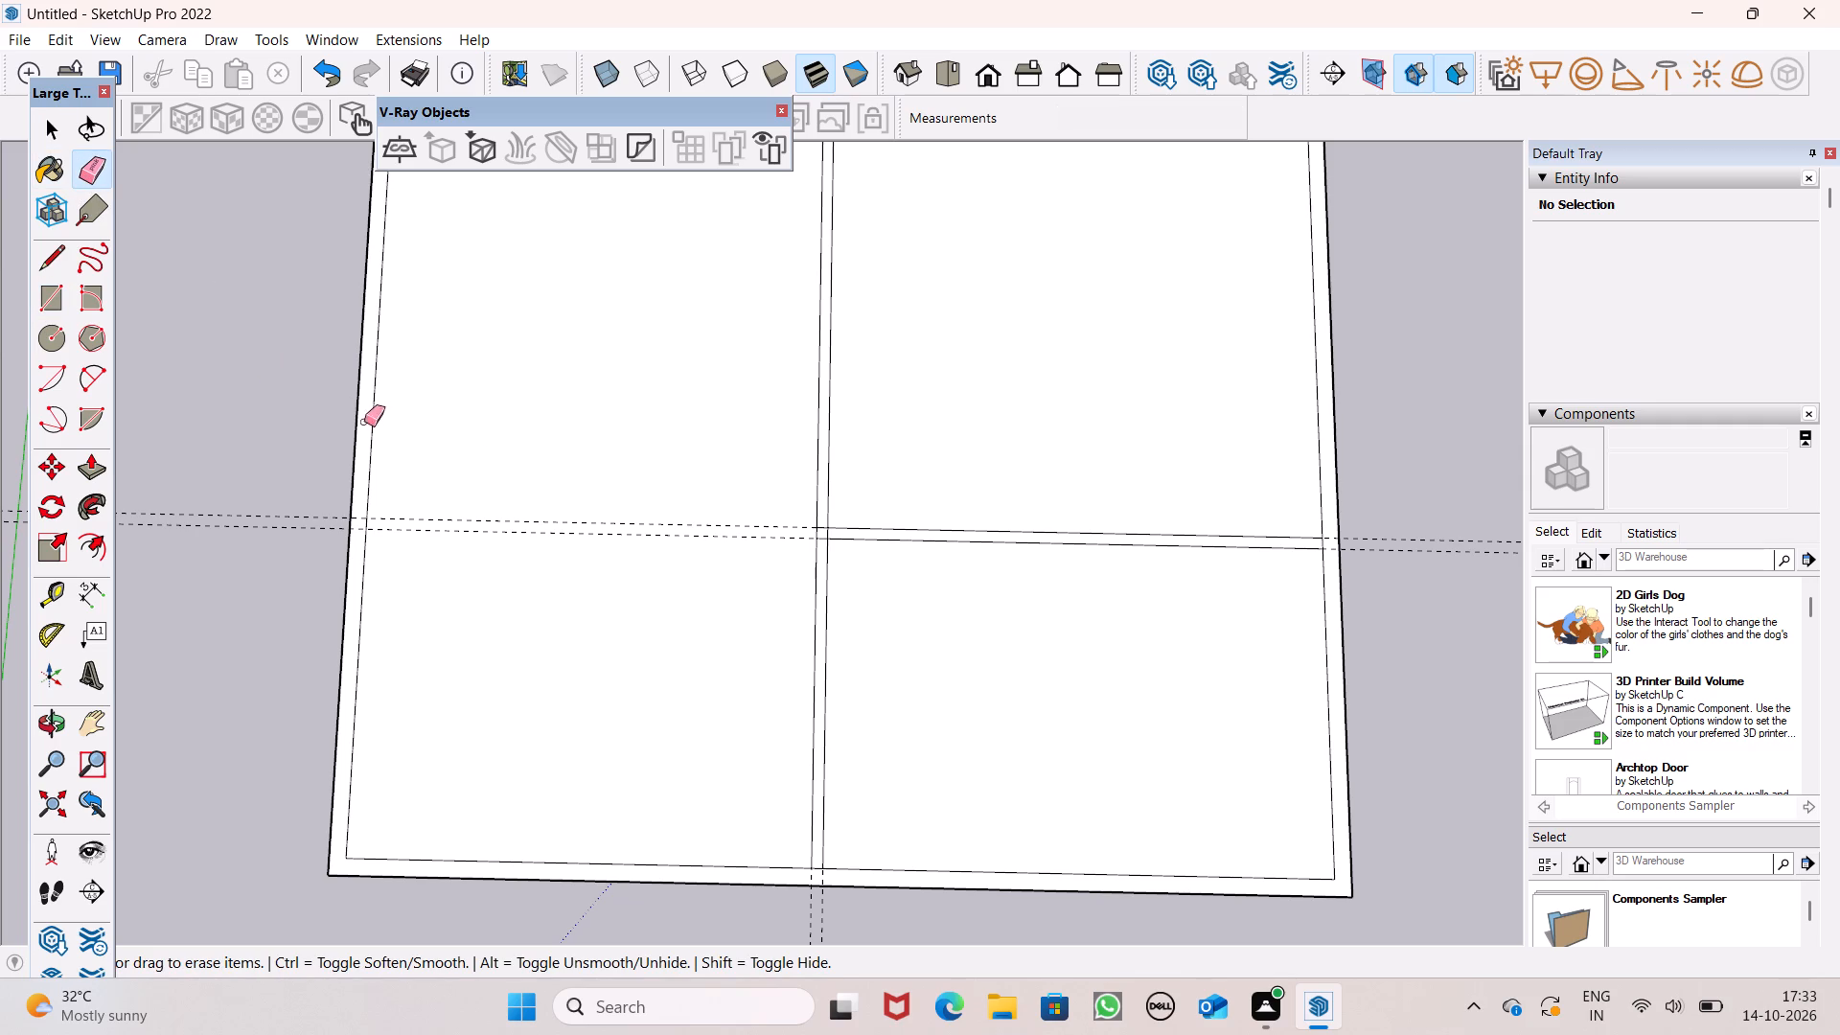
left_click_drag(326, 533, 312, 559)
left_click_drag(302, 498, 298, 537)
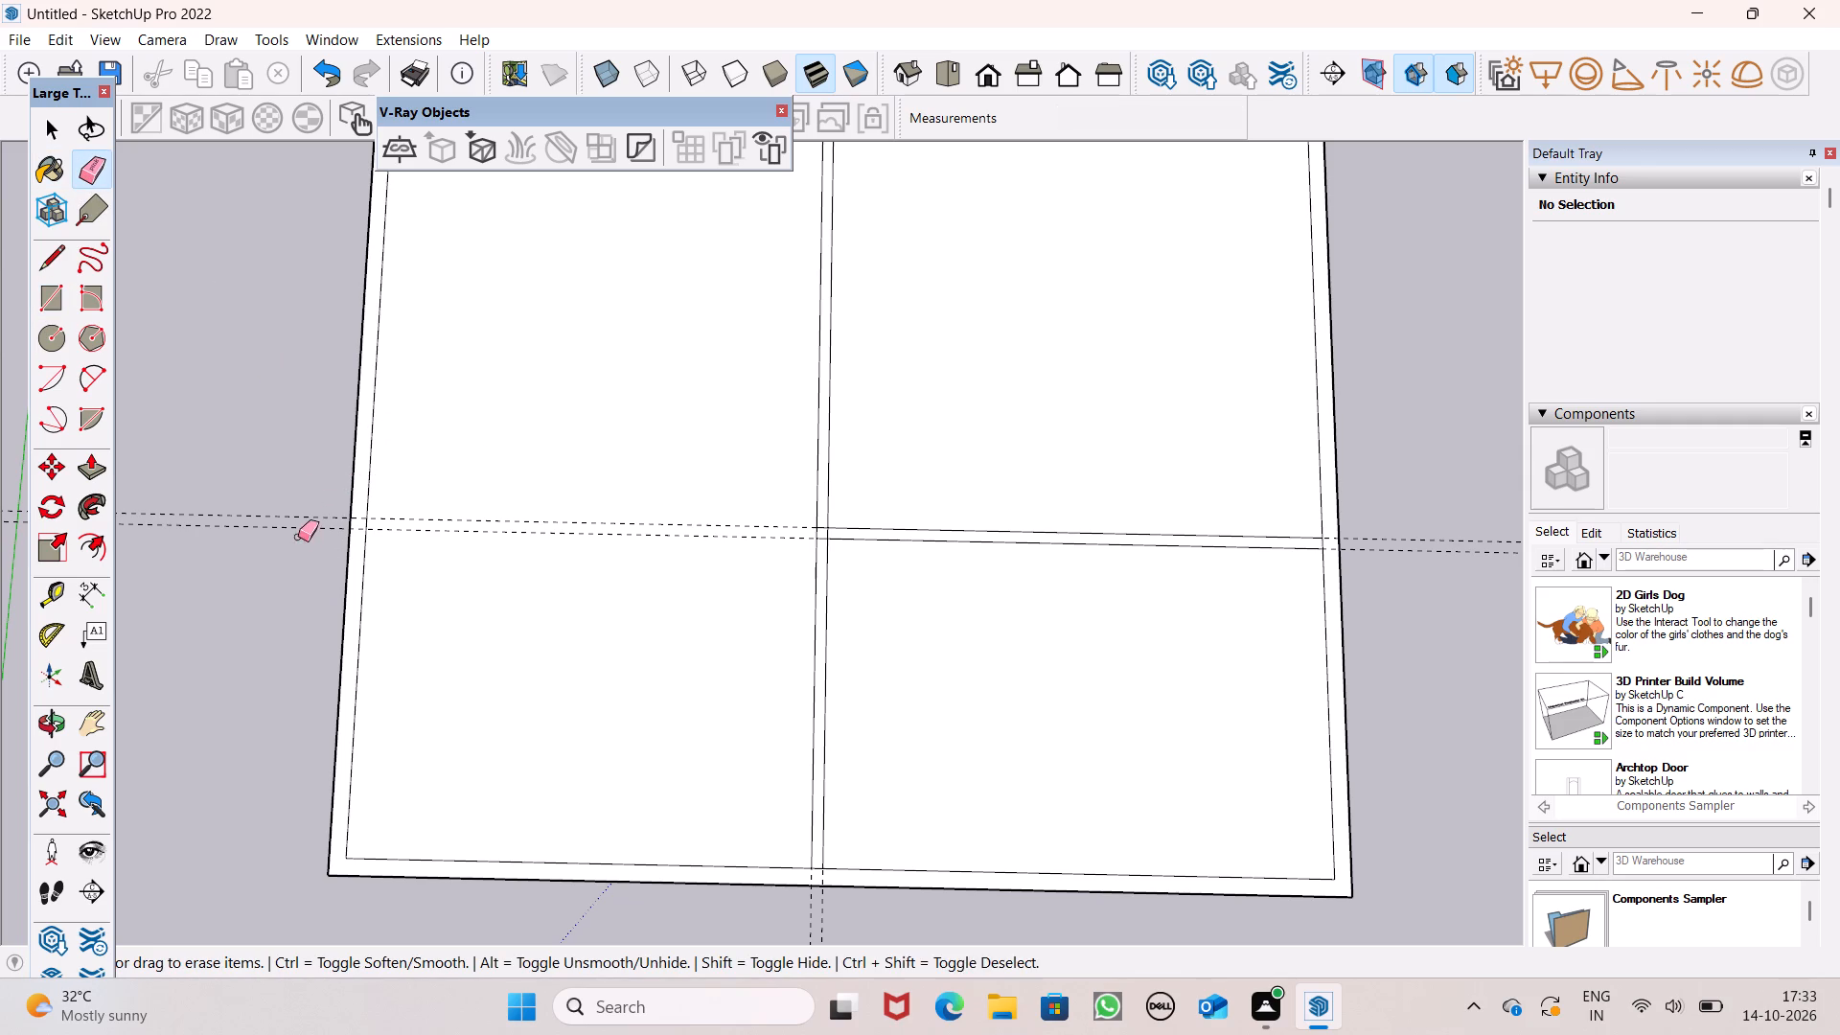
left_click_drag(298, 537, 292, 546)
Erase the short leftover edges at the junction where the crosswise partition meets the lengthwise partition.
scroll(540, 551, "up", 5)
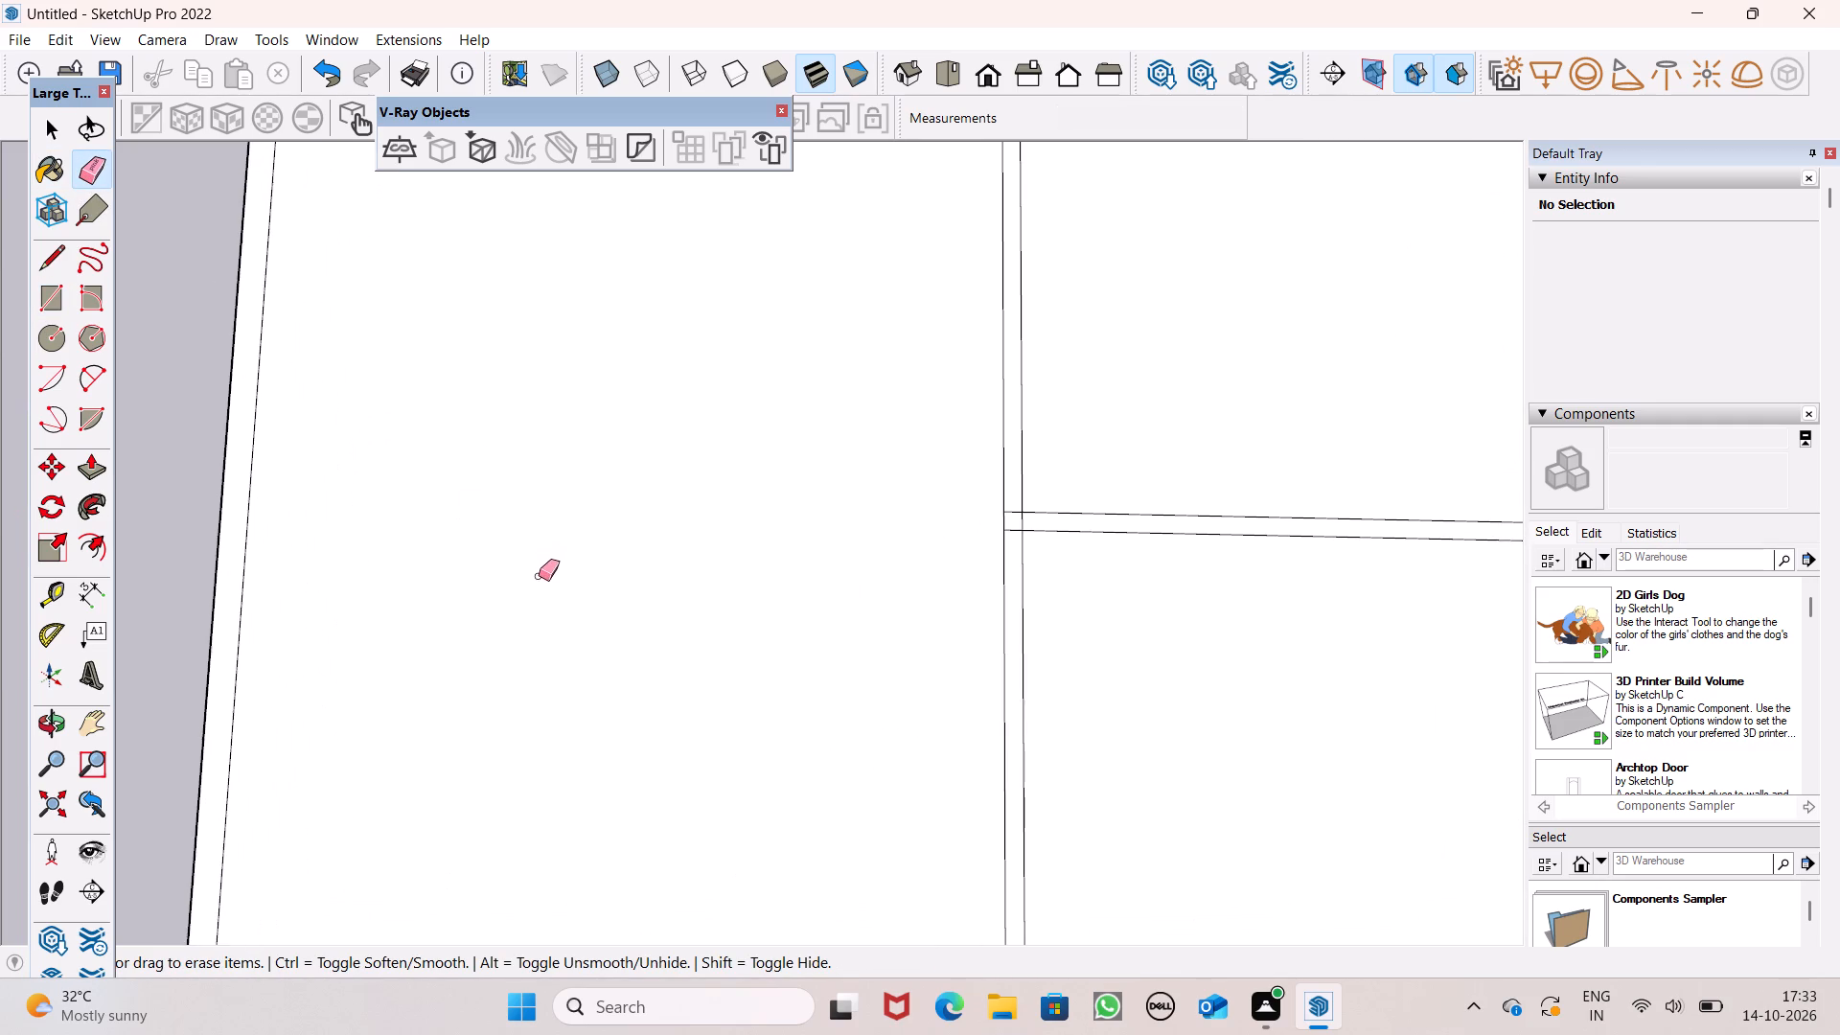
scroll(539, 577, "up", 7)
scroll(584, 619, "down", 10)
scroll(885, 581, "up", 5)
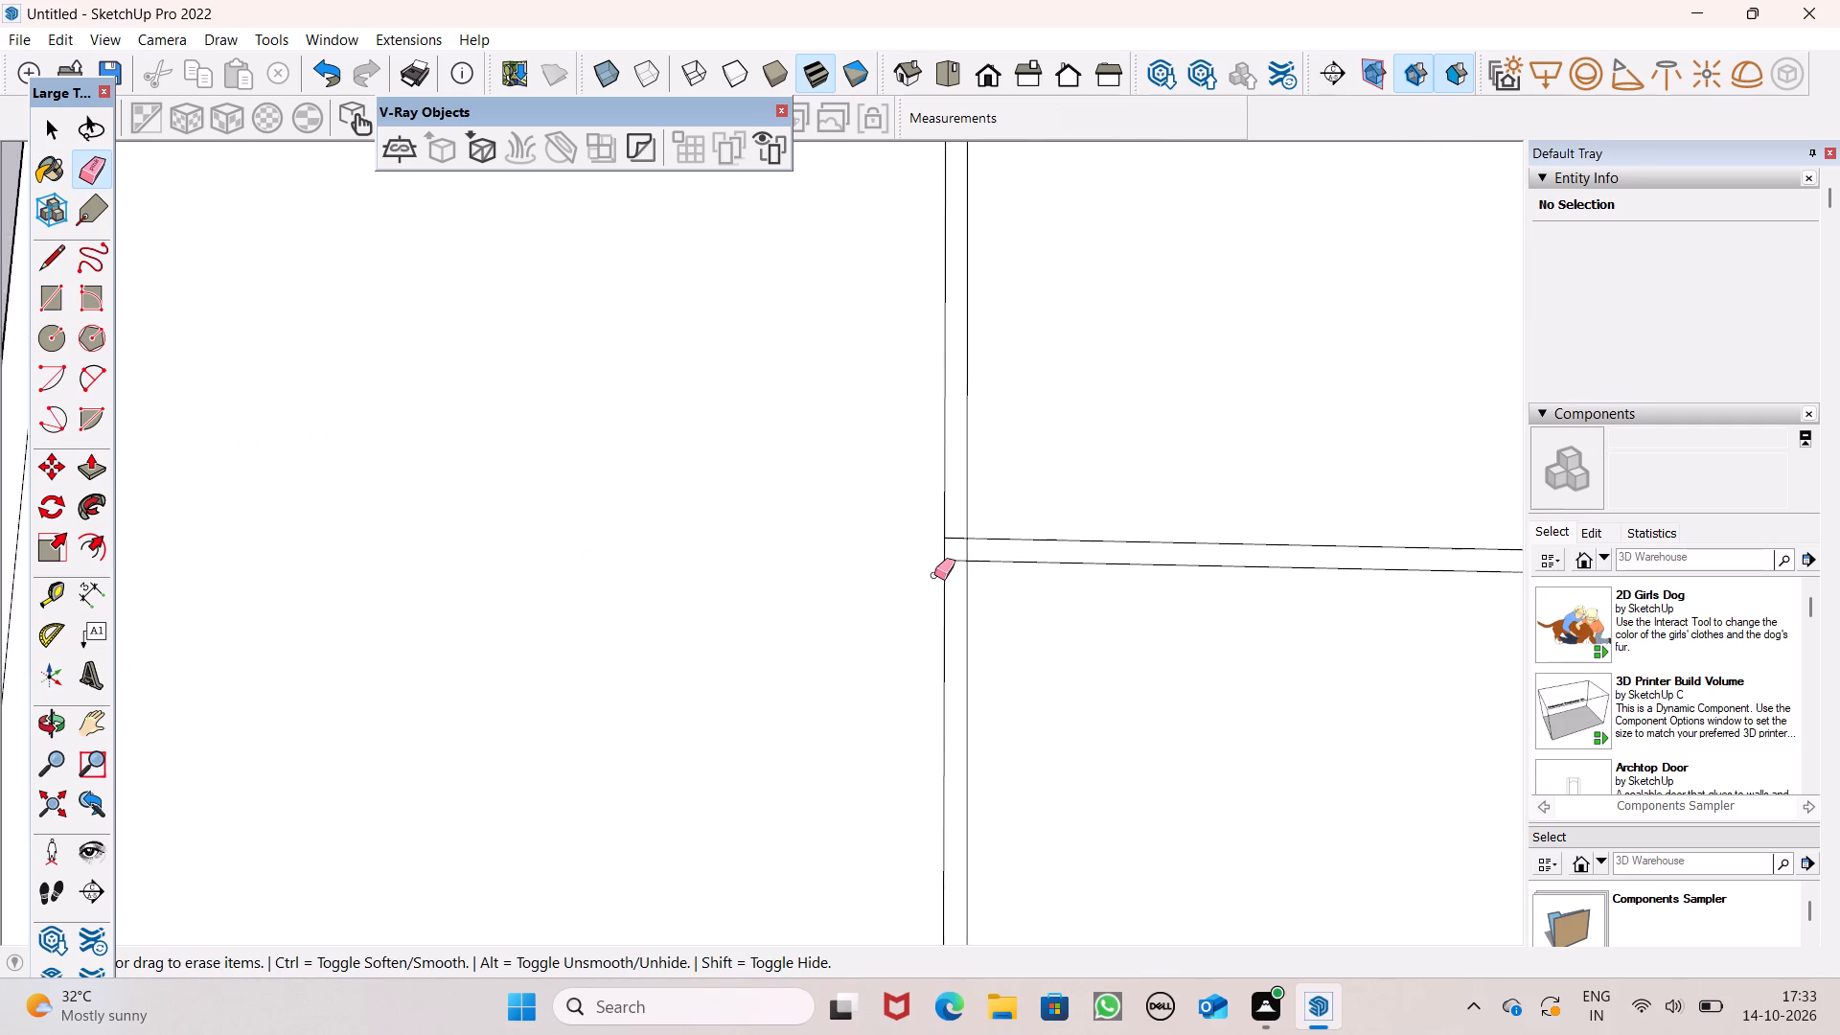
scroll(934, 575, "down", 1)
scroll(934, 575, "up", 7)
scroll(975, 564, "down", 1)
scroll(976, 544, "up", 1)
scroll(976, 544, "down", 1)
scroll(976, 544, "up", 1)
left_click_drag(976, 540, 956, 524)
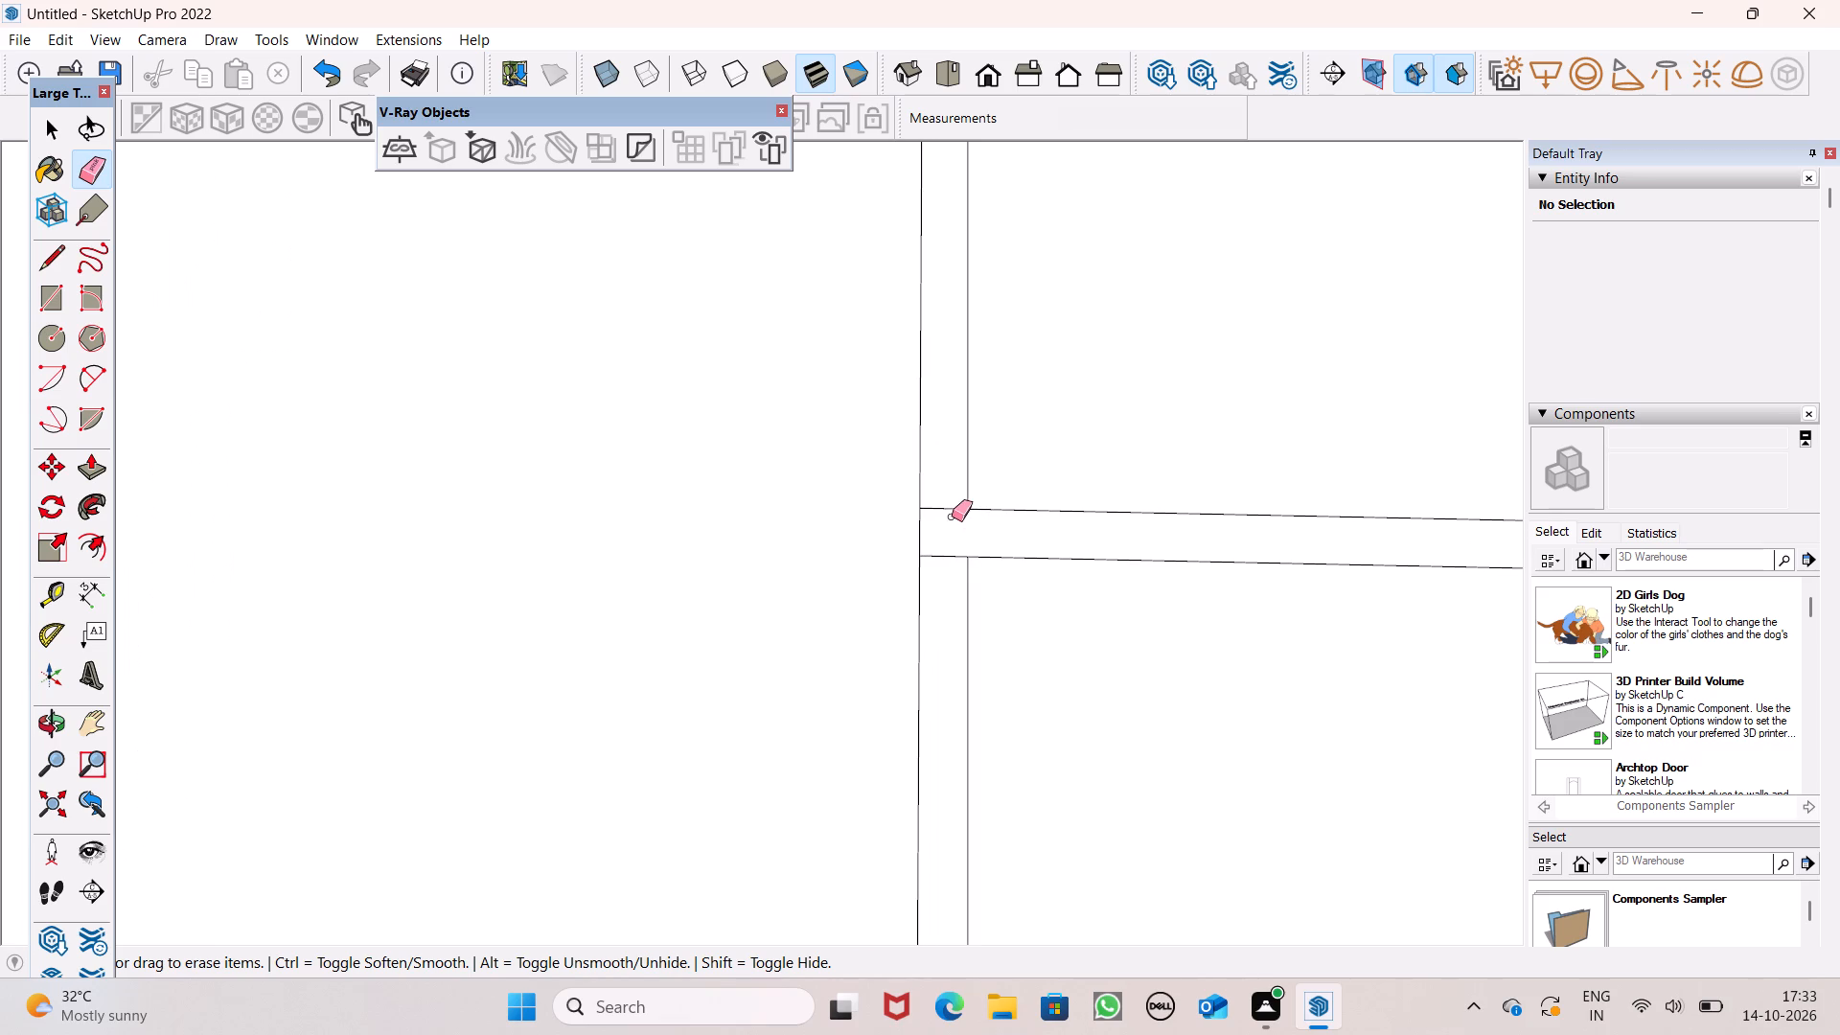
left_click_drag(948, 507, 948, 555)
Erase the remaining lengthwise guide outside the slab on the red axis side.
scroll(959, 473, "down", 2)
scroll(955, 387, "down", 4)
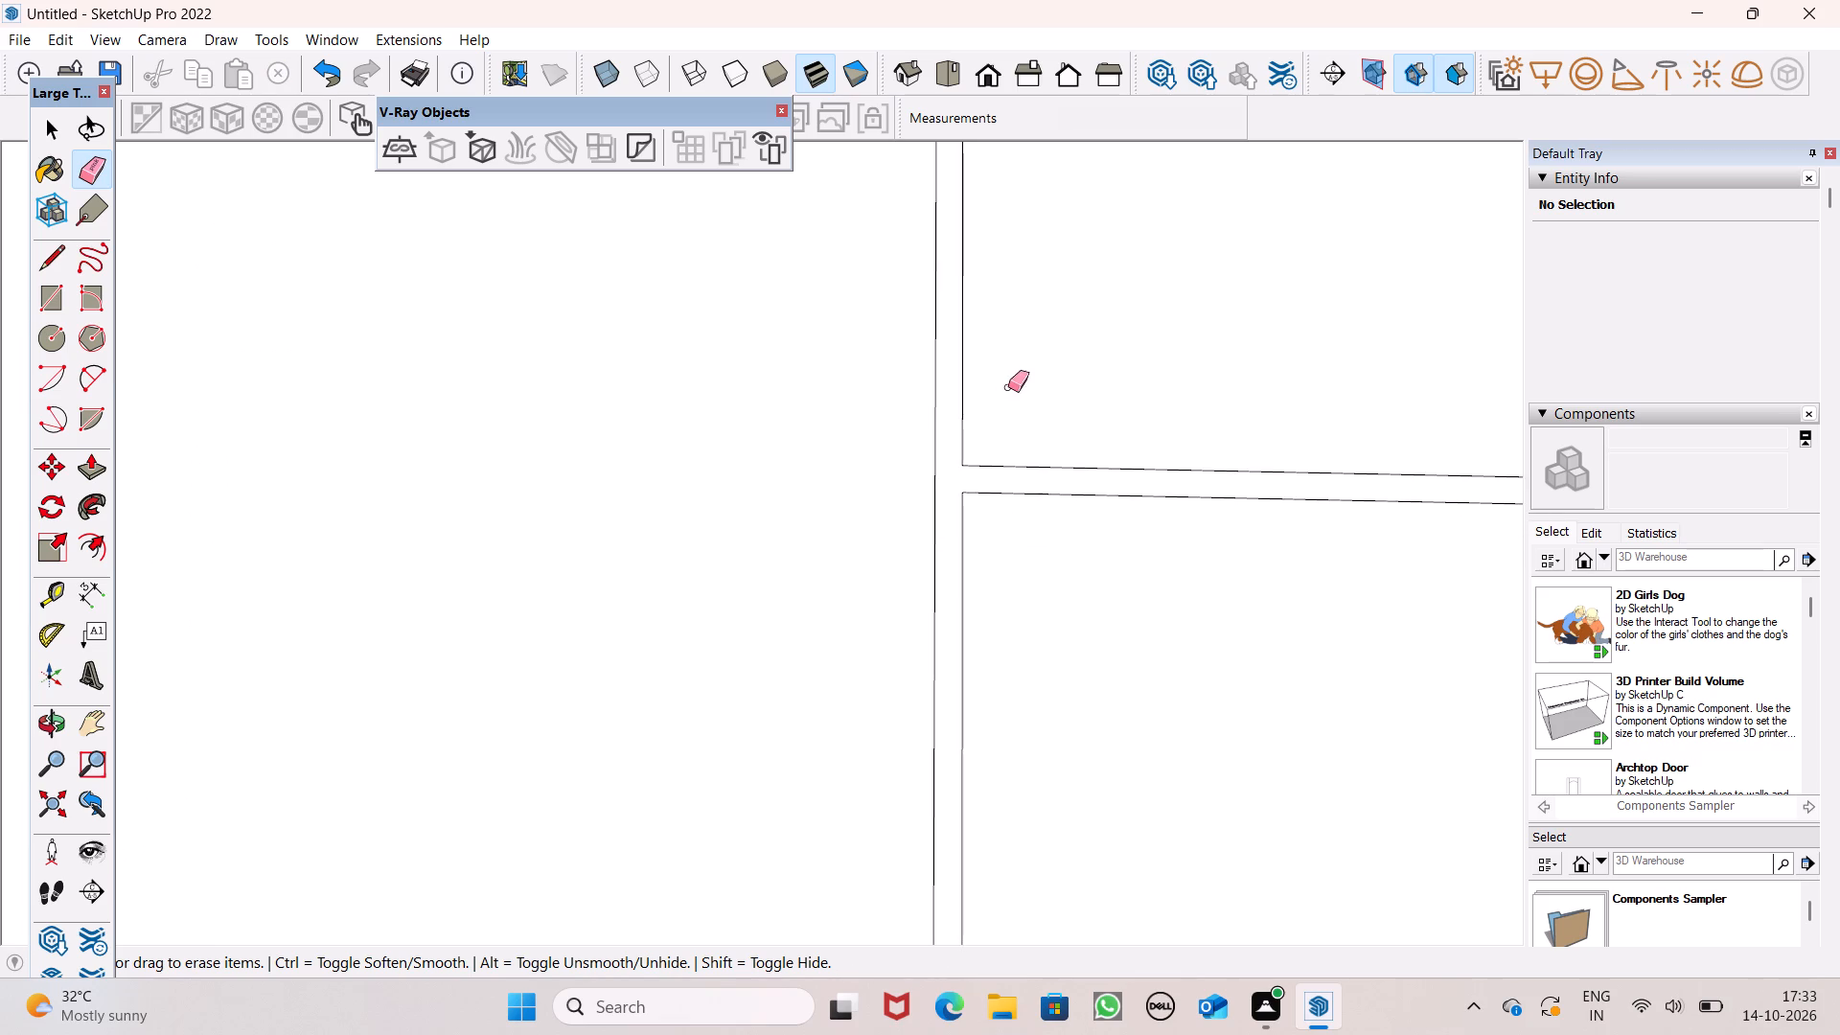
scroll(1009, 440, "down", 4)
scroll(731, 540, "down", 8)
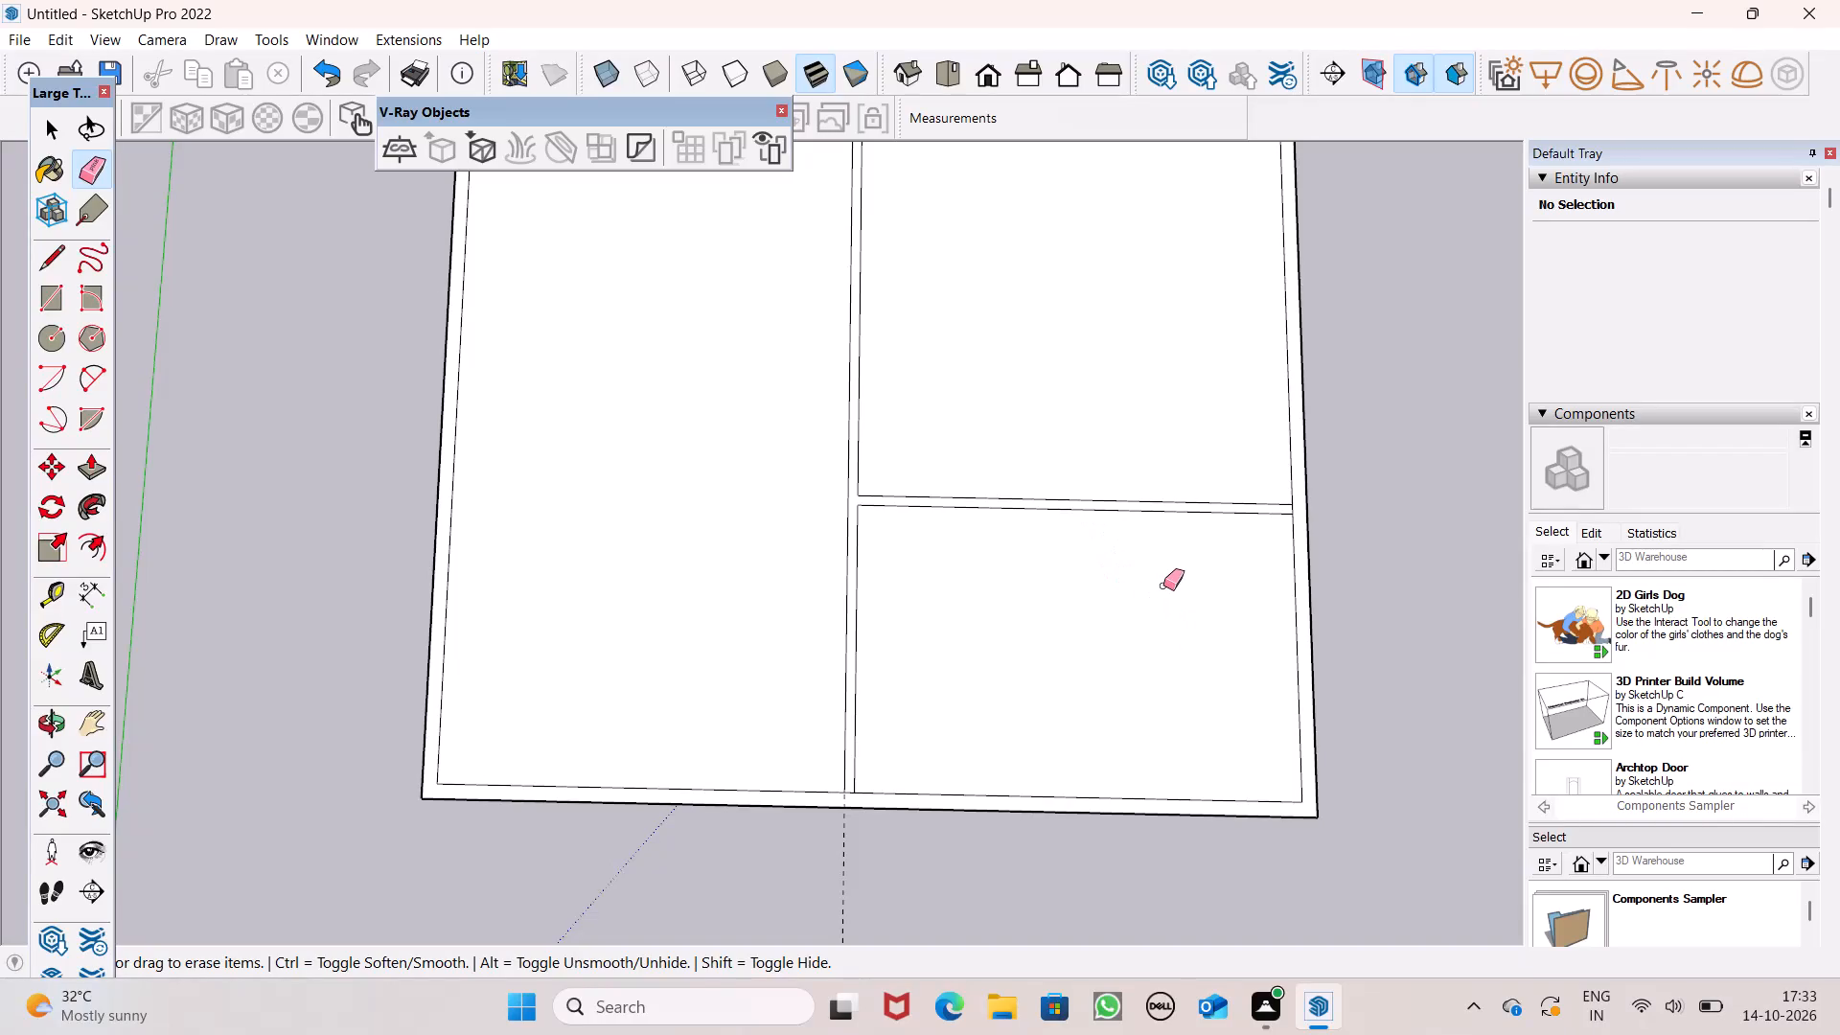
scroll(1163, 586, "down", 3)
scroll(1117, 657, "up", 1)
middle_click_drag(1125, 679, 1131, 835)
left_click_drag(909, 914, 898, 913)
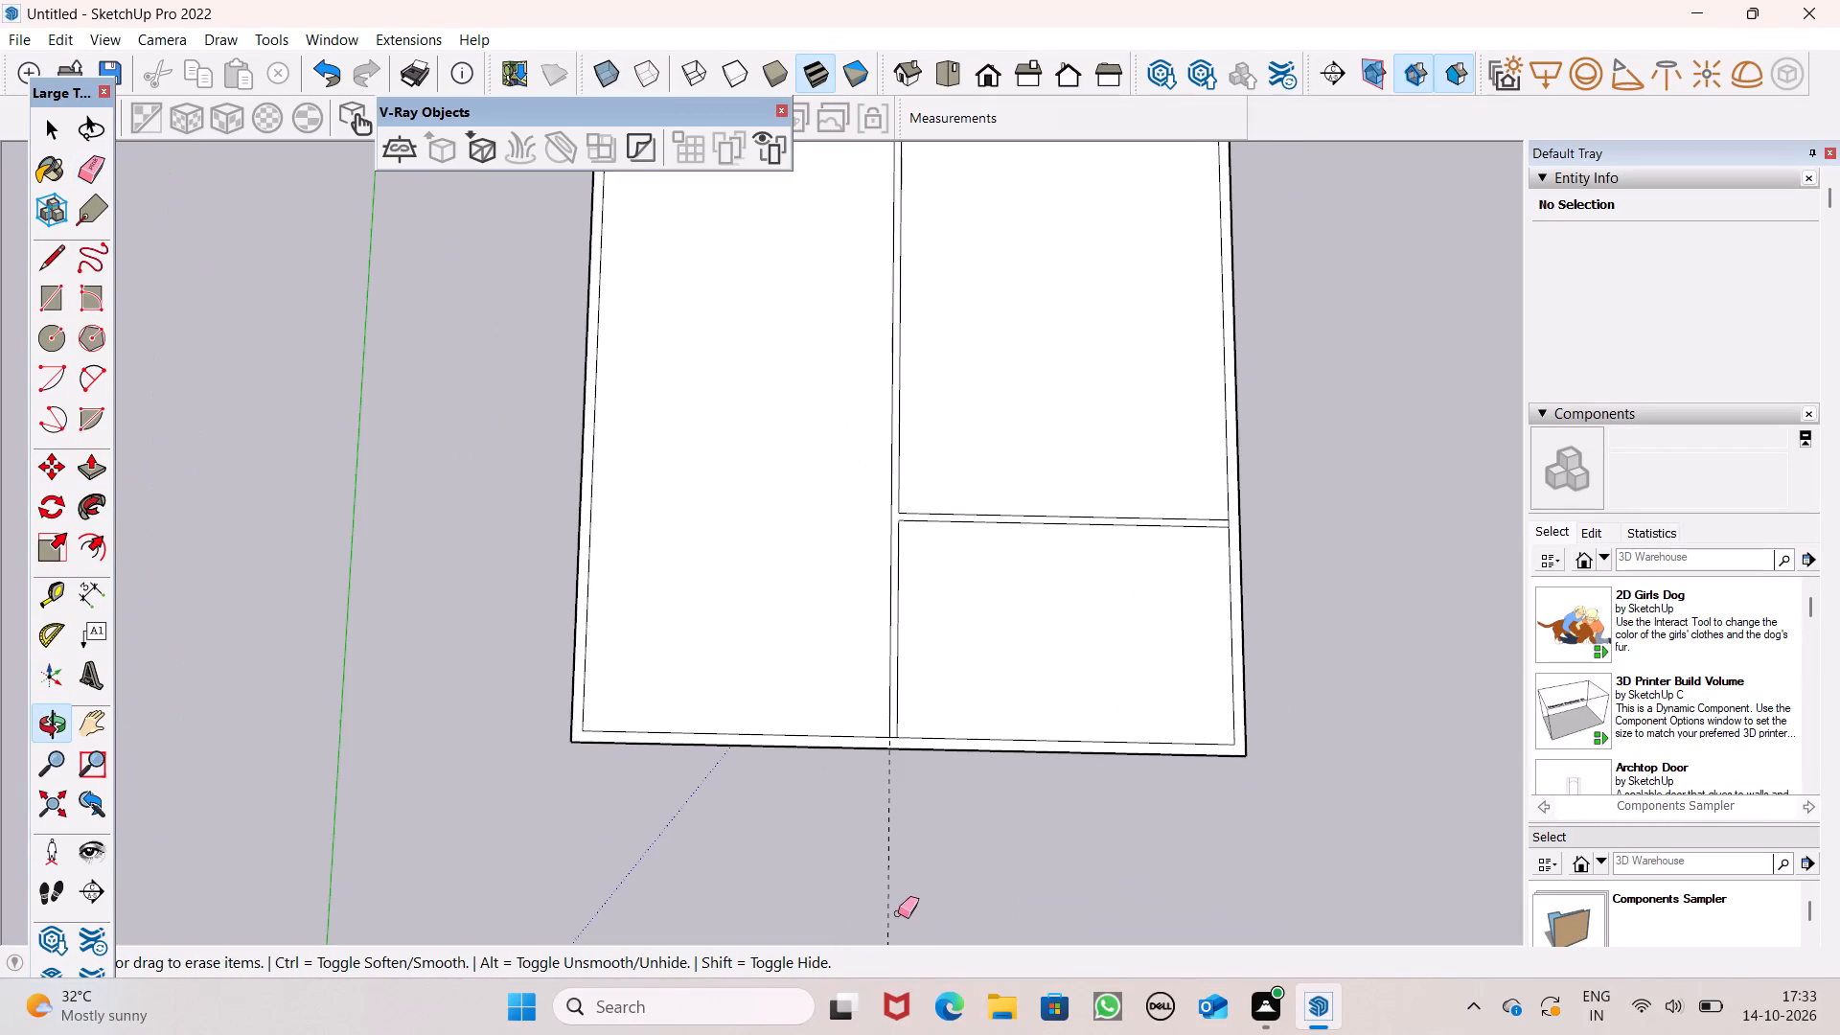
left_click_drag(898, 913, 858, 892)
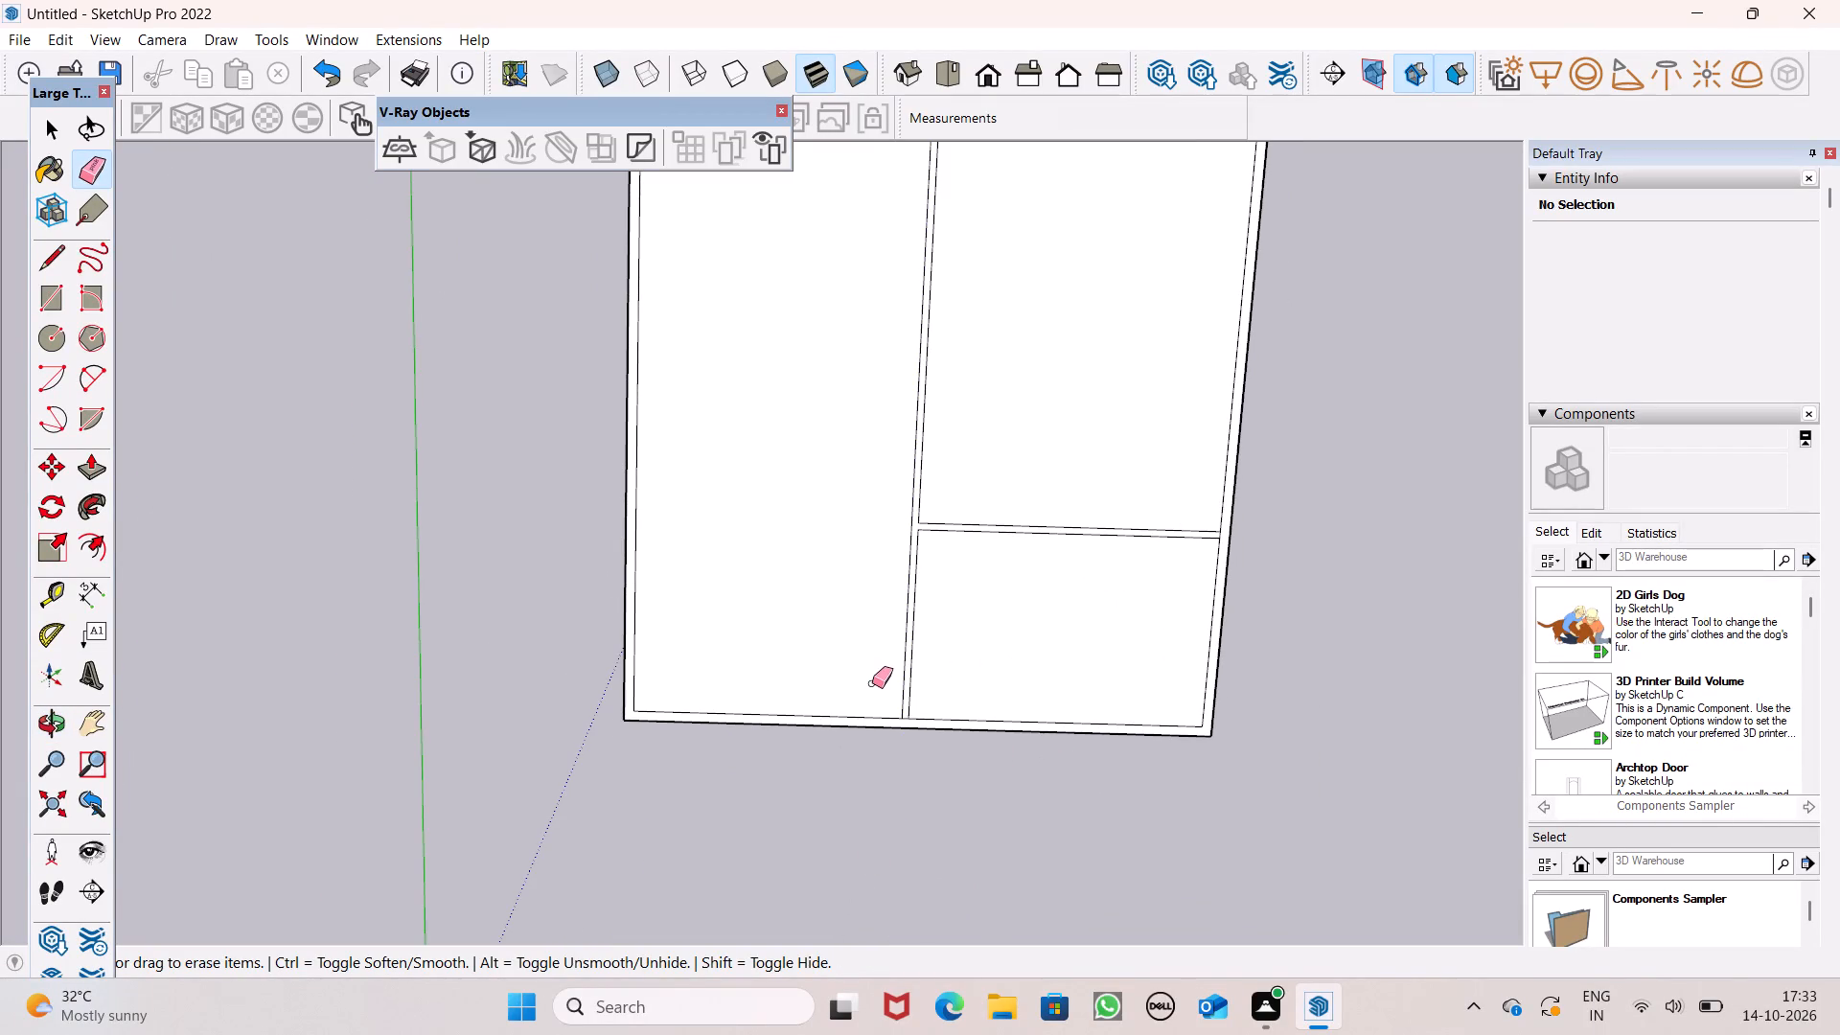
Draw a 9" line across the outer wall strip, from the lengthwise partition's corner in the smallest room to the slab's outer edge.
middle_click_drag(945, 769, 842, 698)
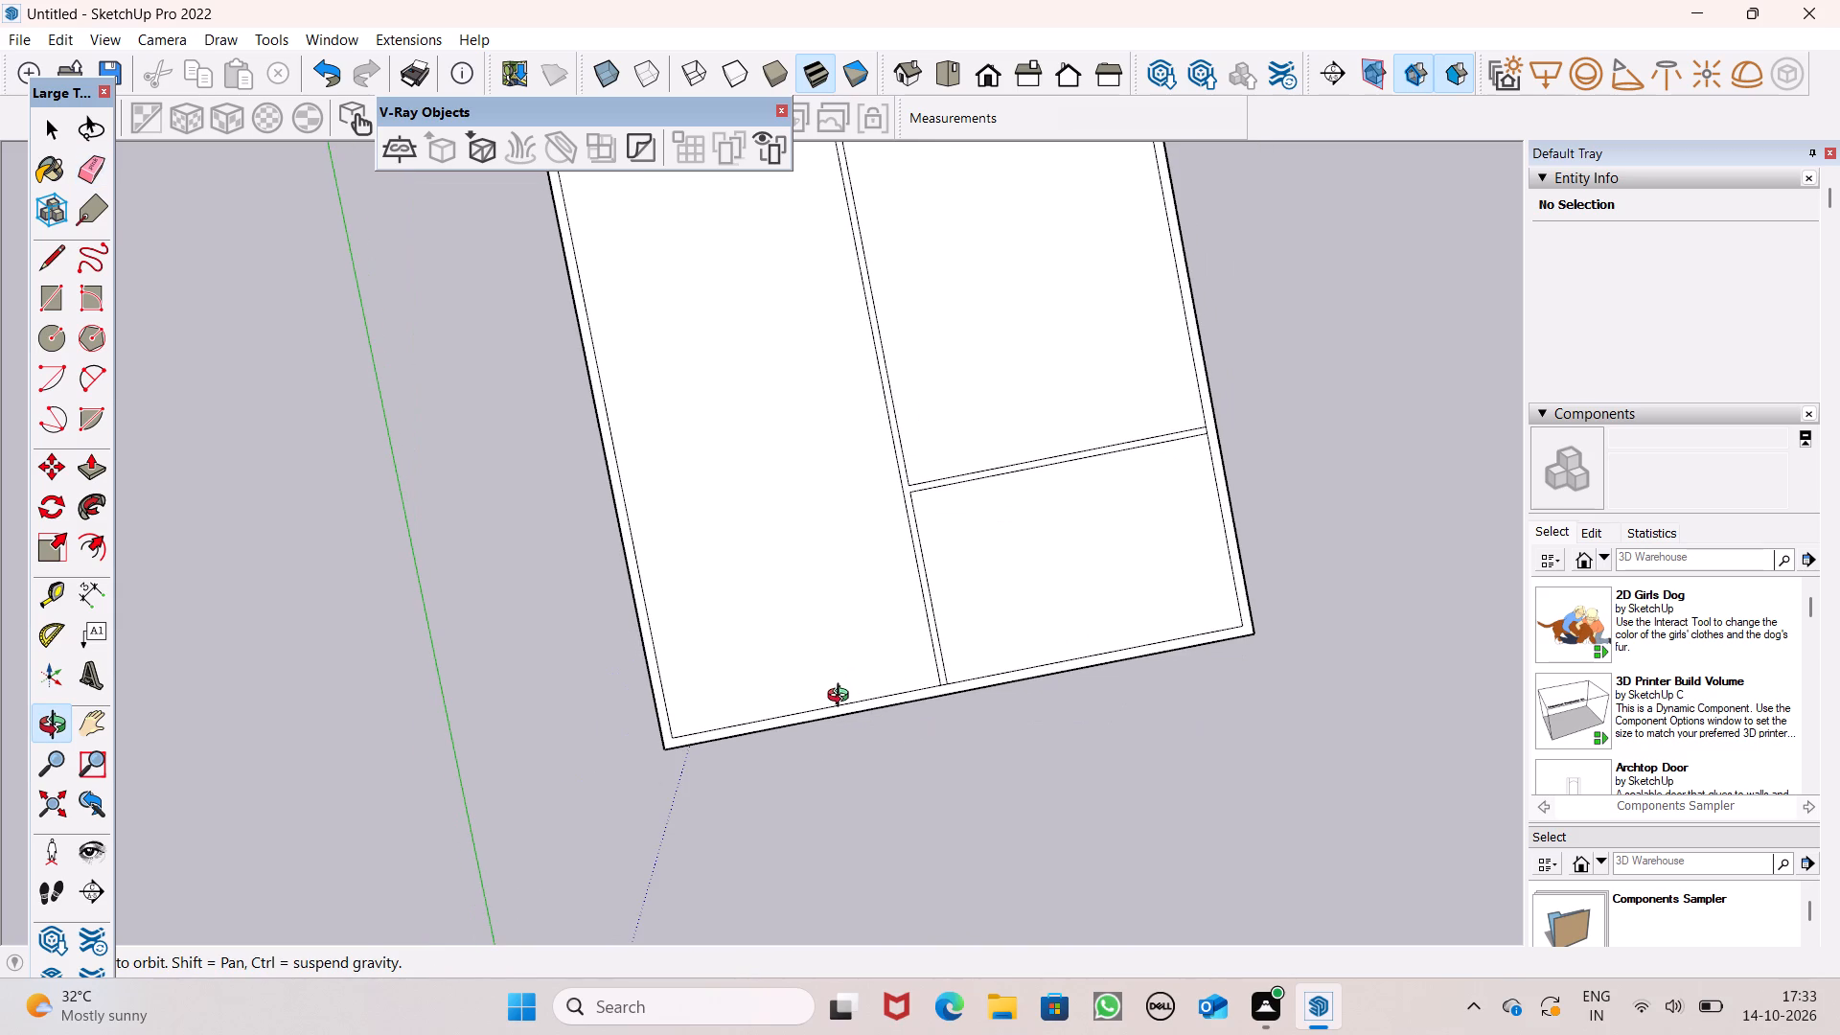
middle_click_drag(842, 698, 839, 694)
left_click(41, 256)
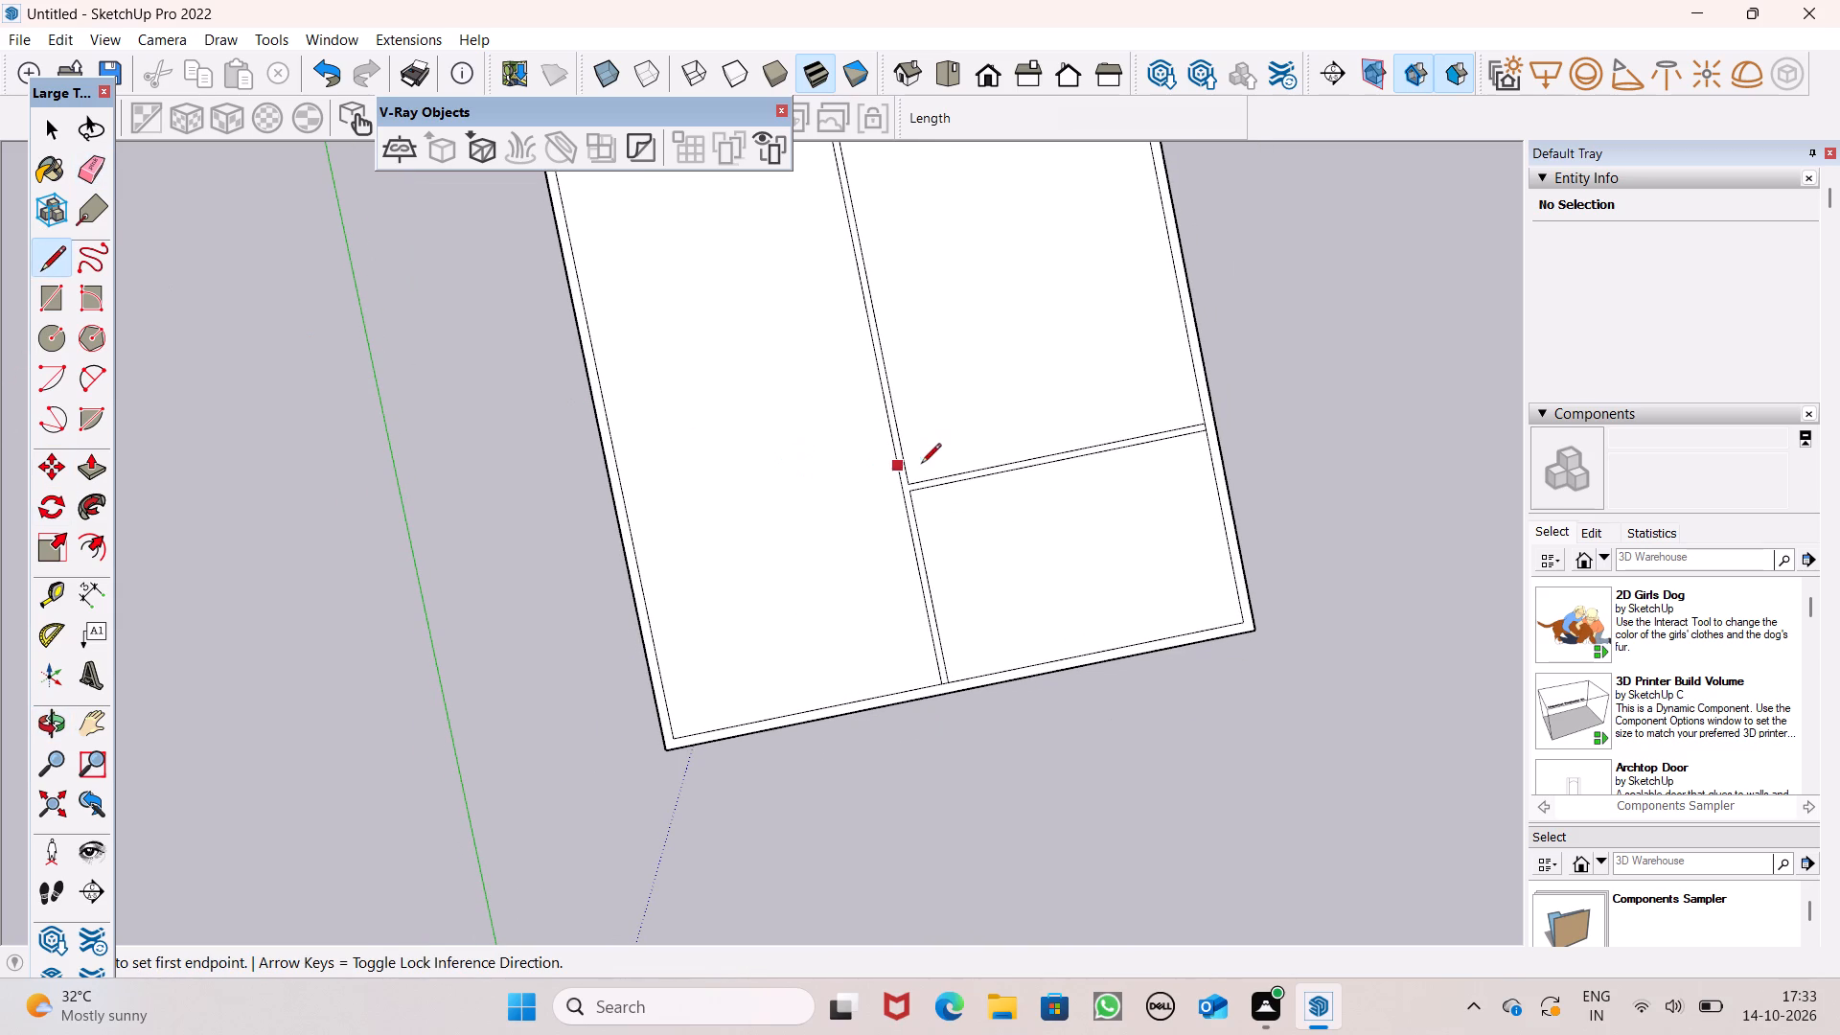
scroll(814, 465, "down", 1)
scroll(813, 463, "up", 3)
scroll(926, 687, "up", 4)
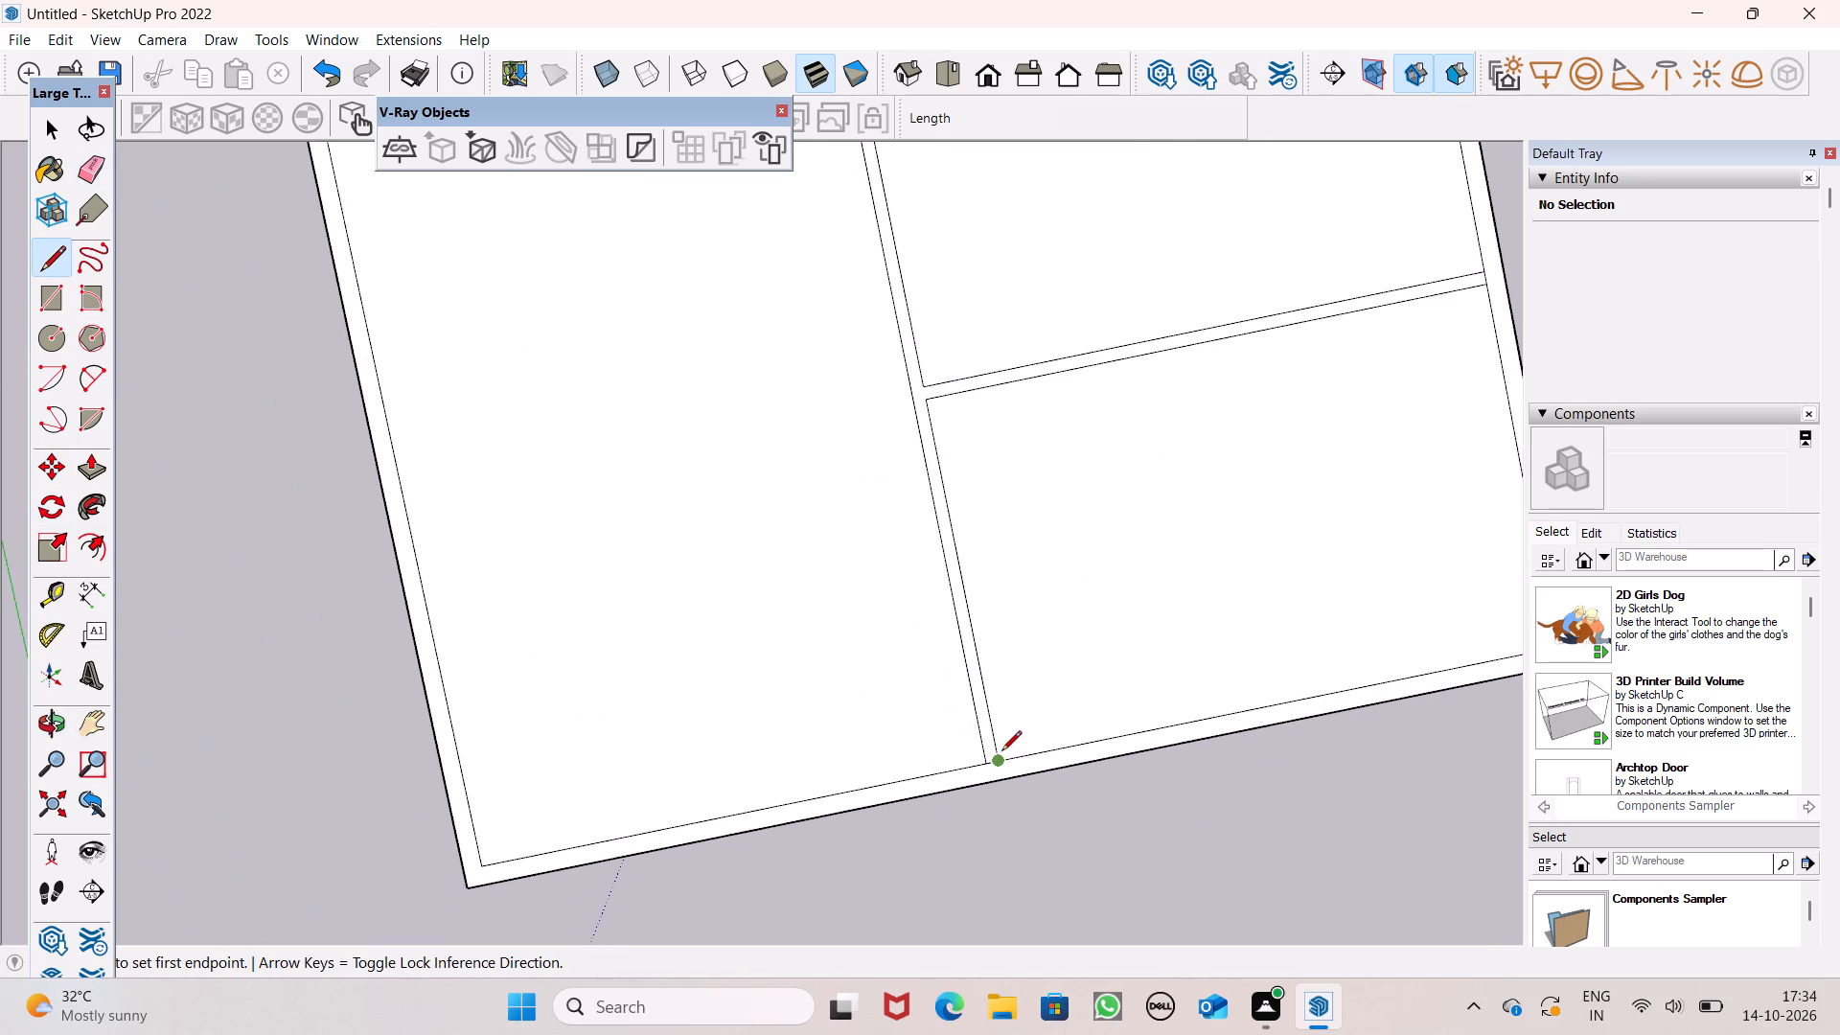
left_click(1001, 752)
left_click(1007, 781)
Draw a line across the outer wall strip, from the crosswise partition's smallest-room corner at the inner wall edge to the slab's outer edge.
scroll(1031, 611, "down", 1)
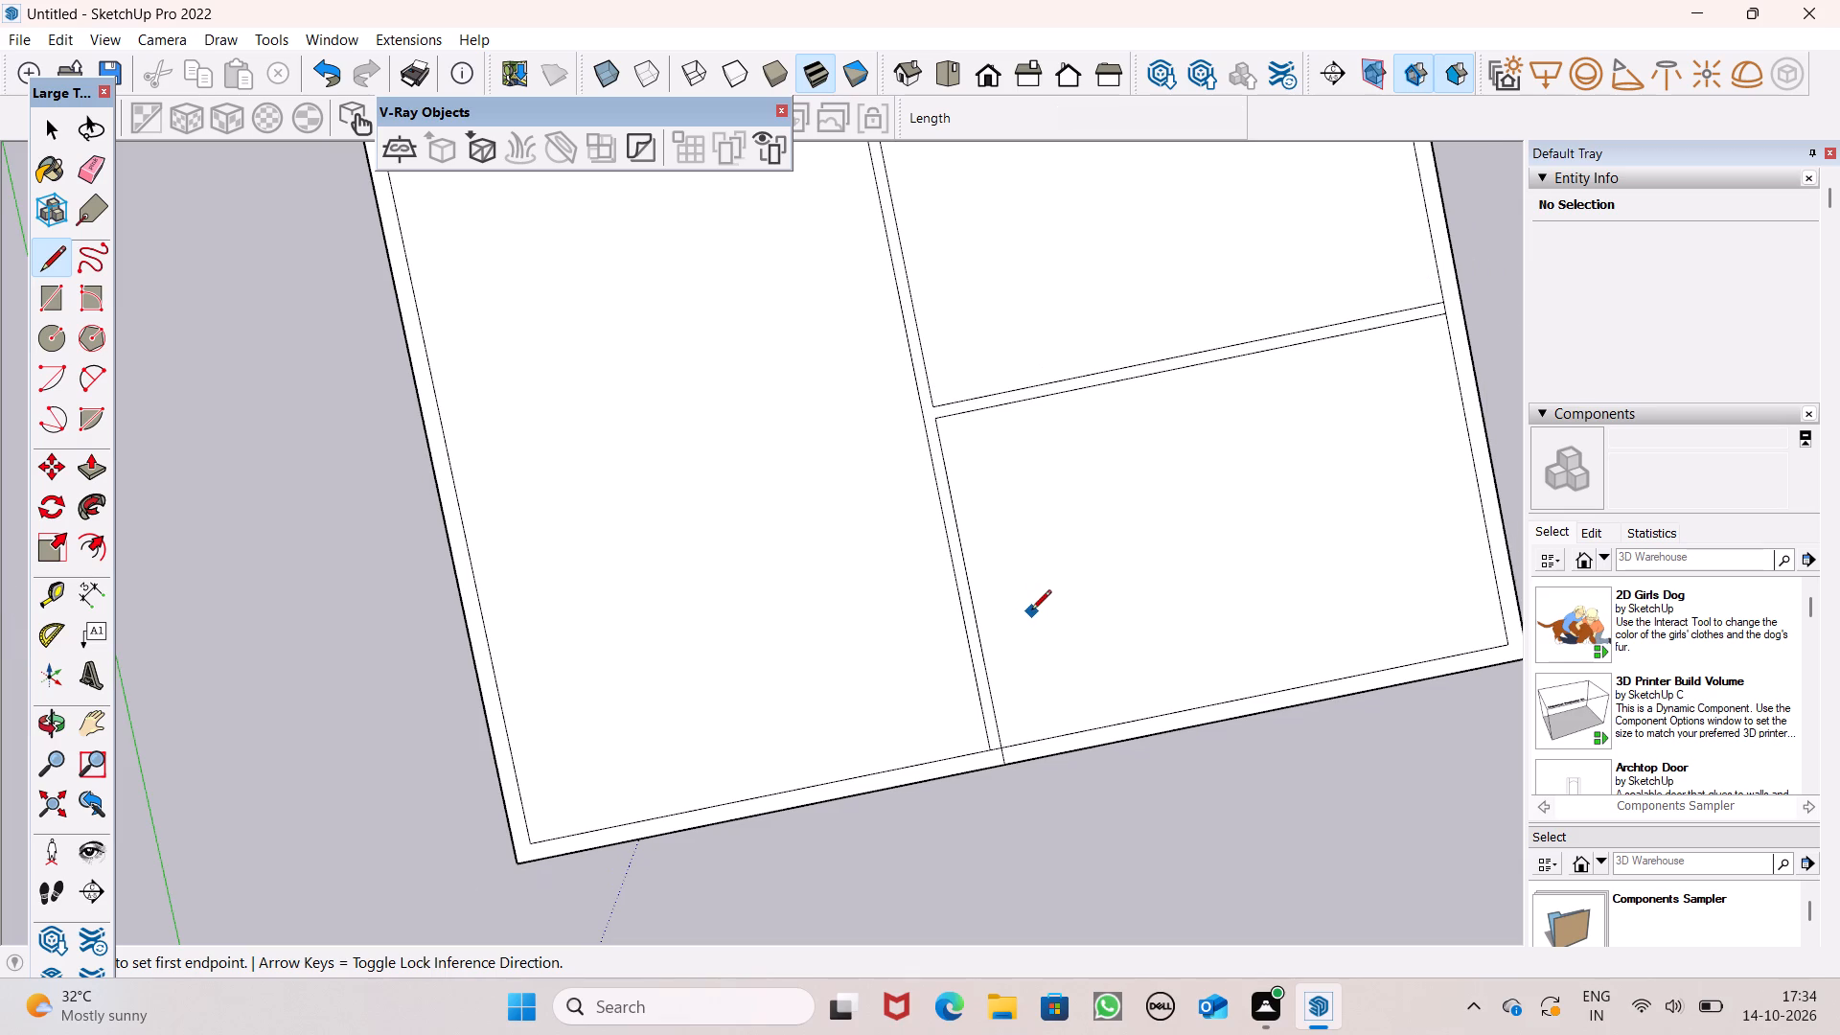
scroll(1033, 609, "down", 3)
middle_click_drag(1056, 773, 894, 750)
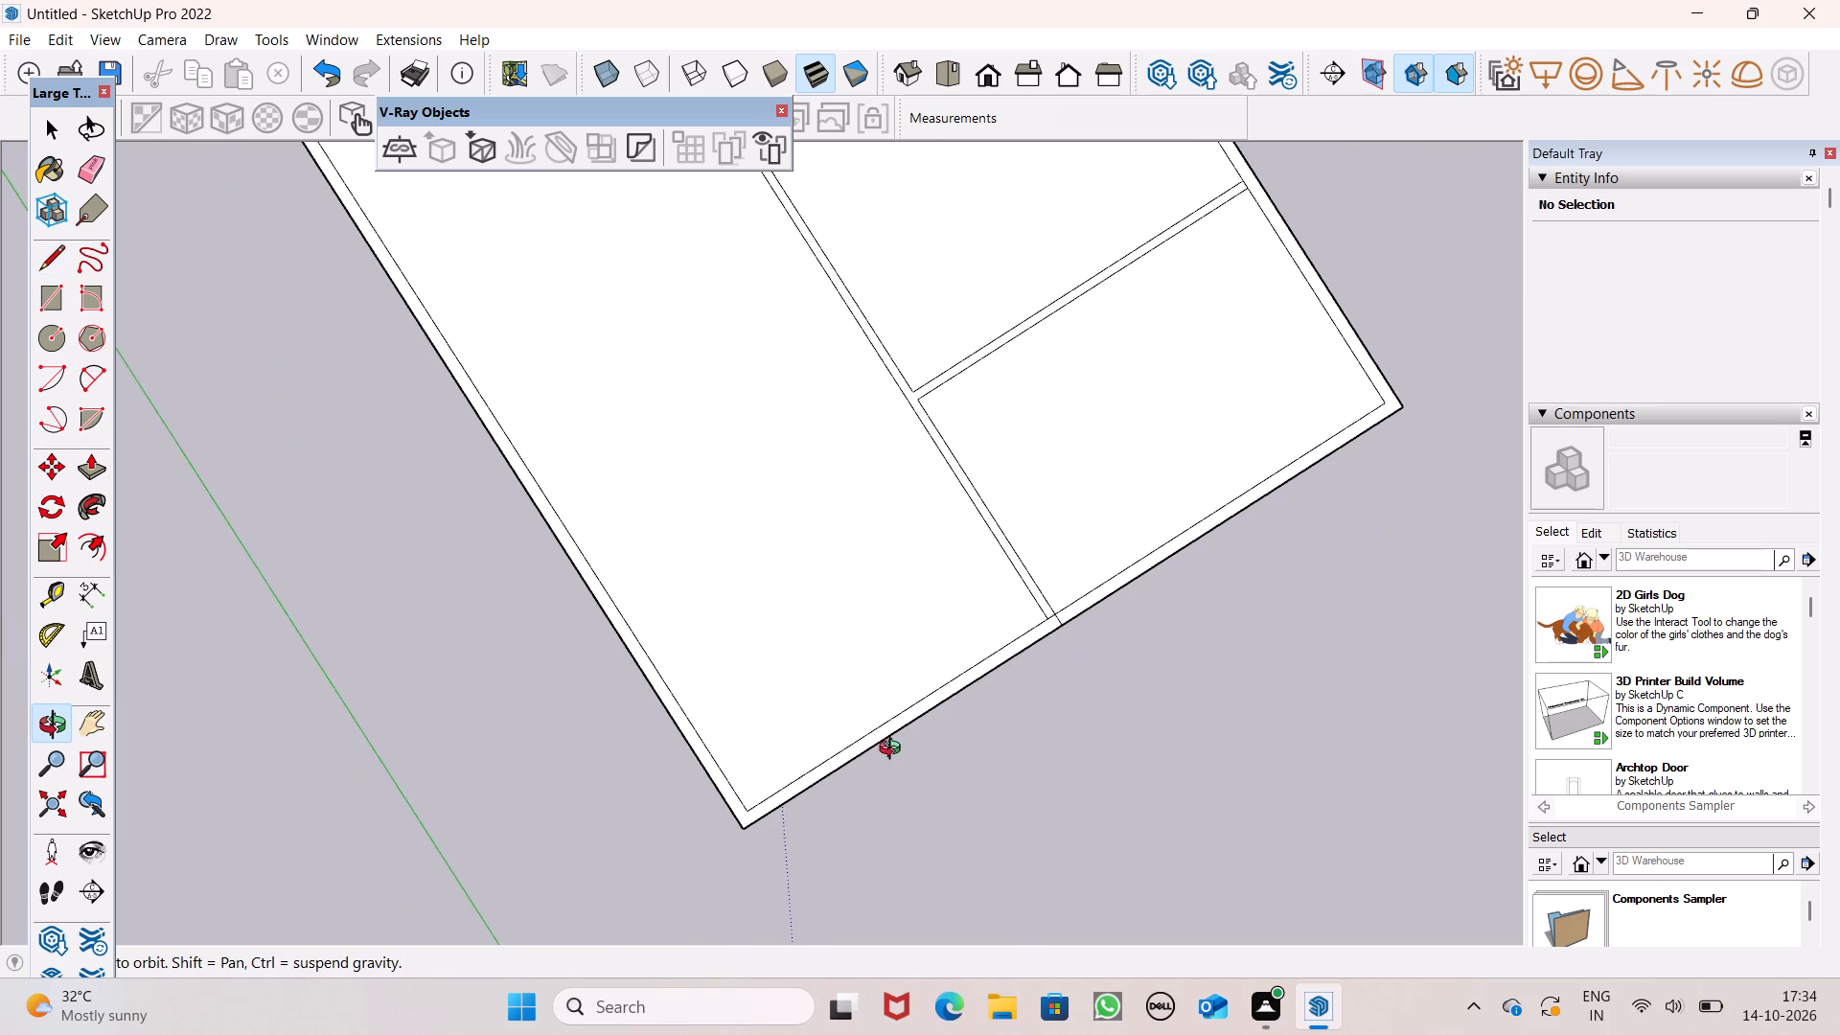
middle_click_drag(894, 750, 941, 668)
scroll(1022, 624, "down", 10)
middle_click_drag(1043, 732, 589, 678)
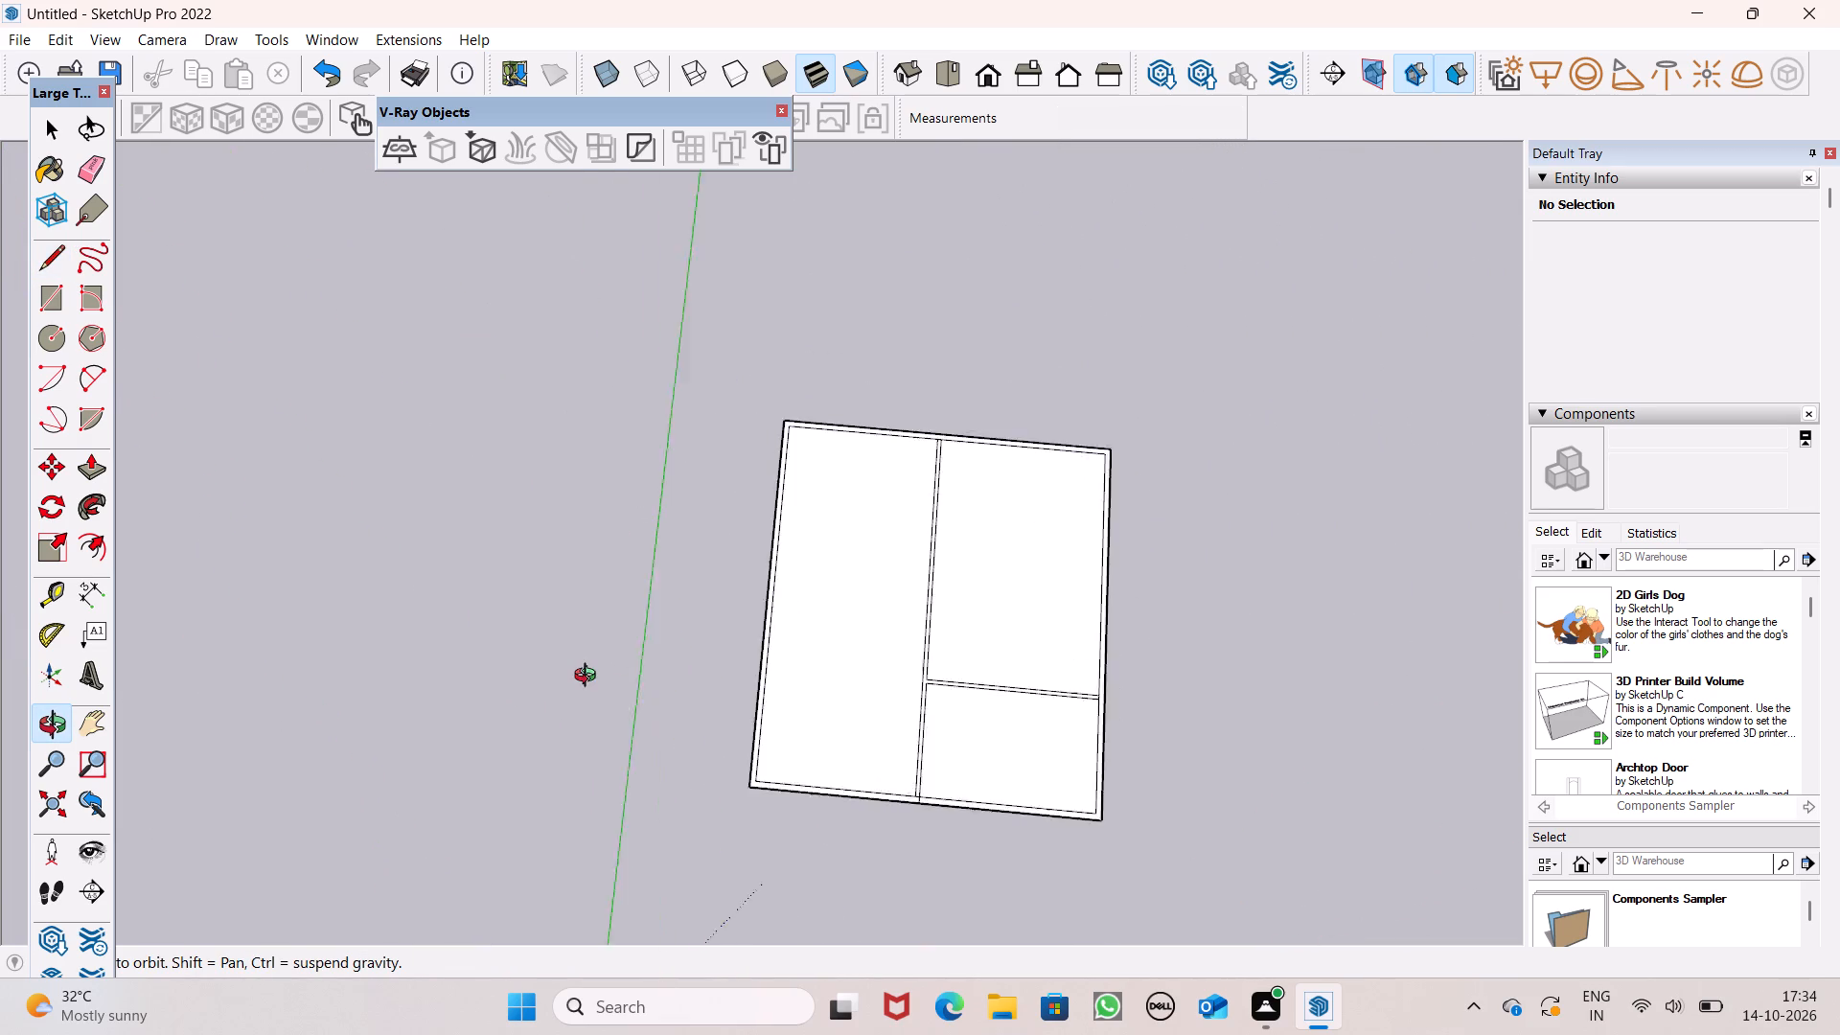
middle_click_drag(589, 678, 571, 672)
middle_click(571, 672)
scroll(791, 591, "up", 1)
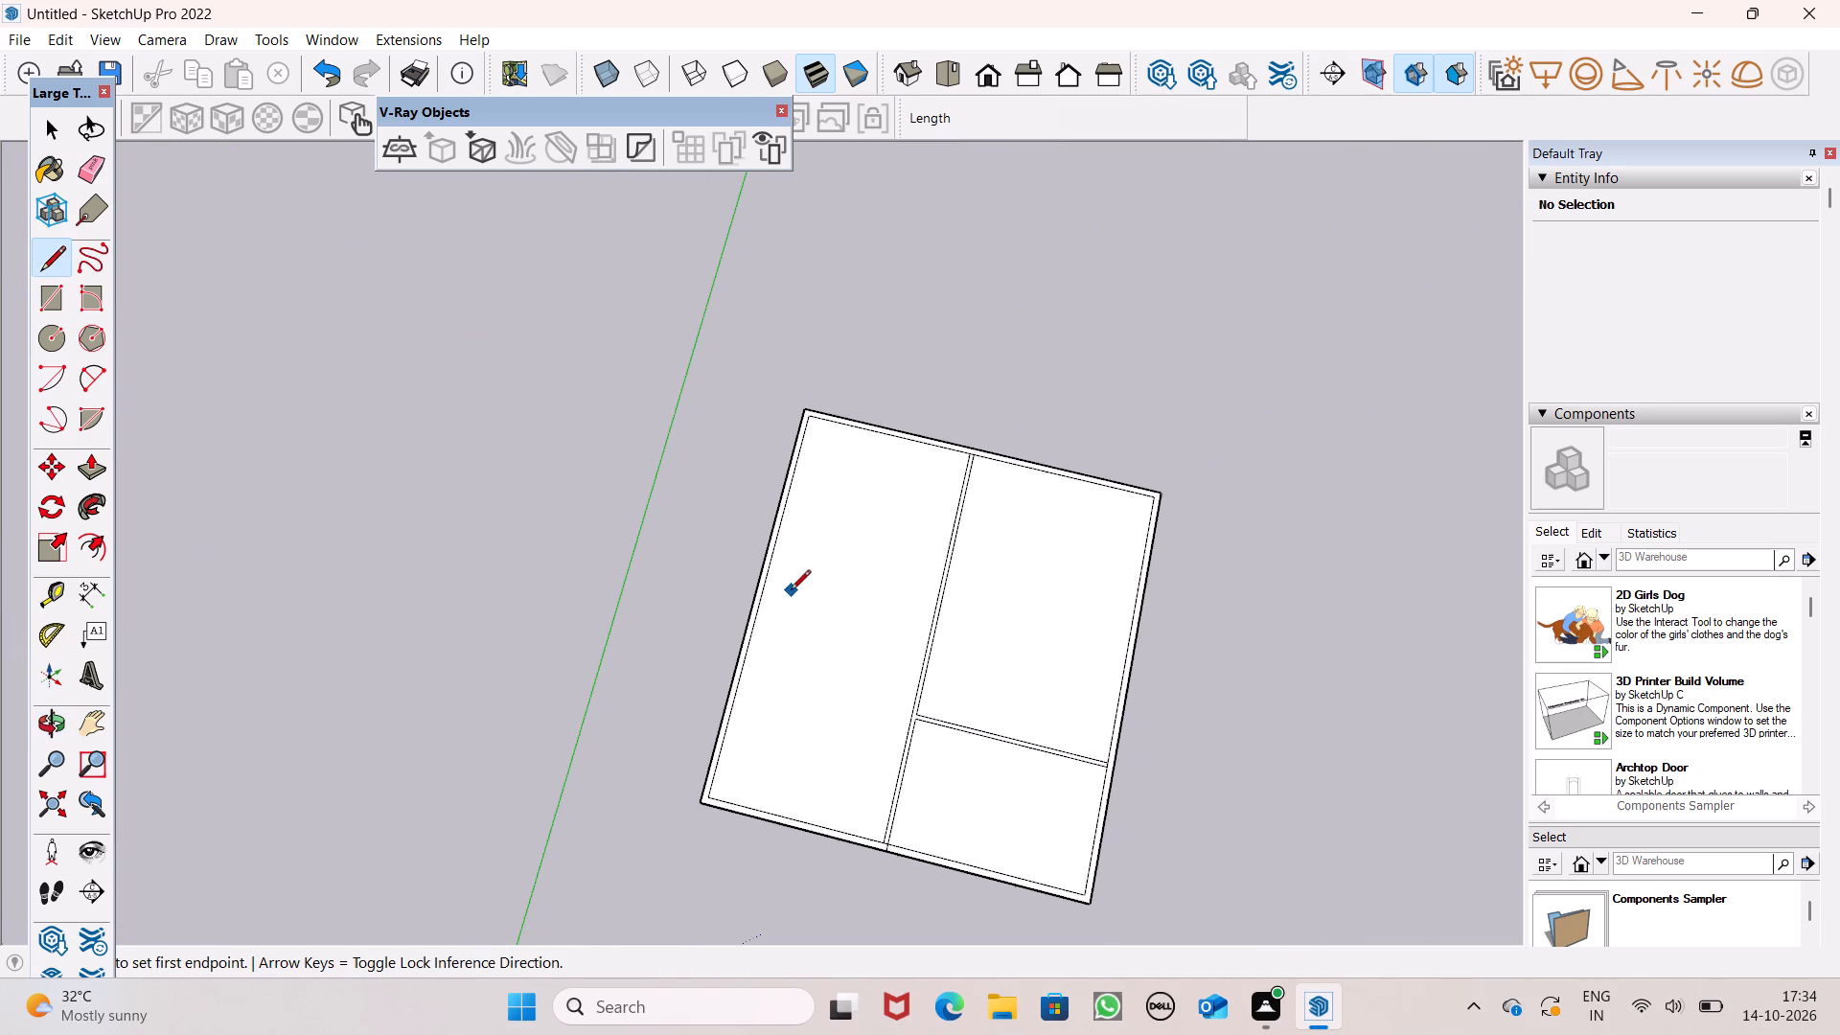
scroll(796, 642, "down", 1)
scroll(1039, 862, "up", 4)
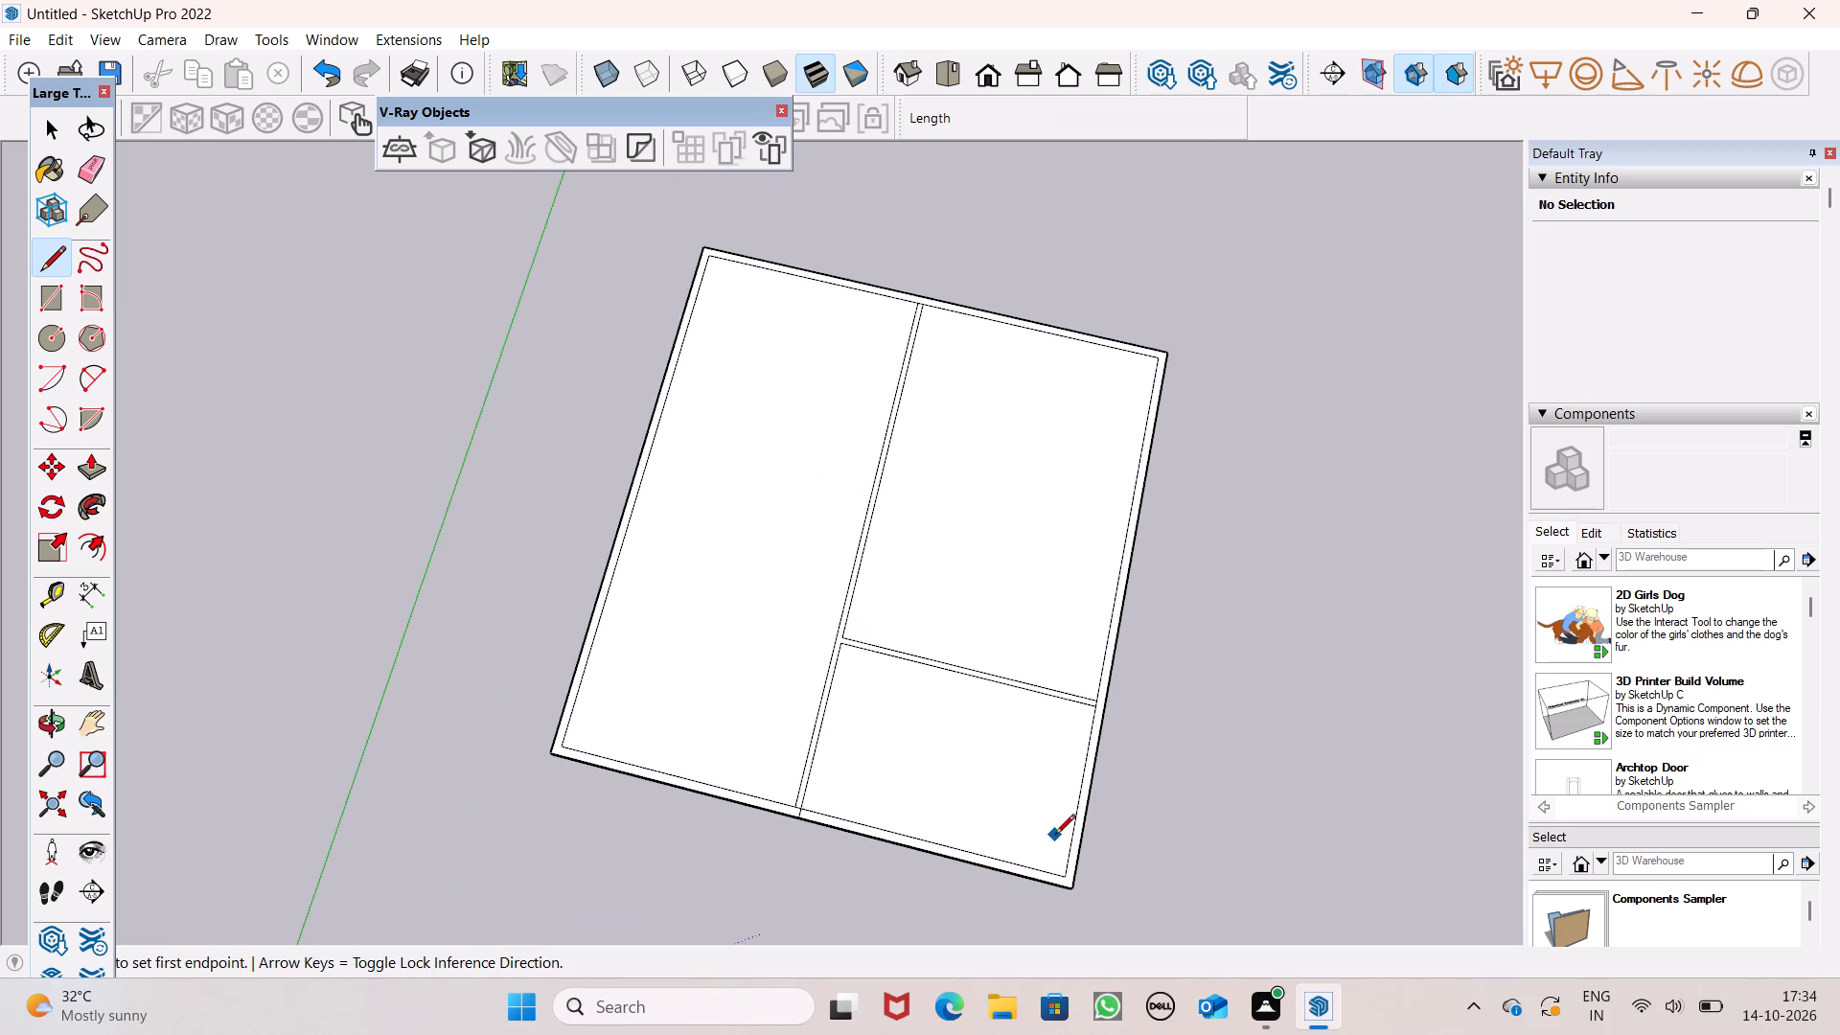
scroll(1057, 836, "up", 5)
scroll(1112, 650, "up", 4)
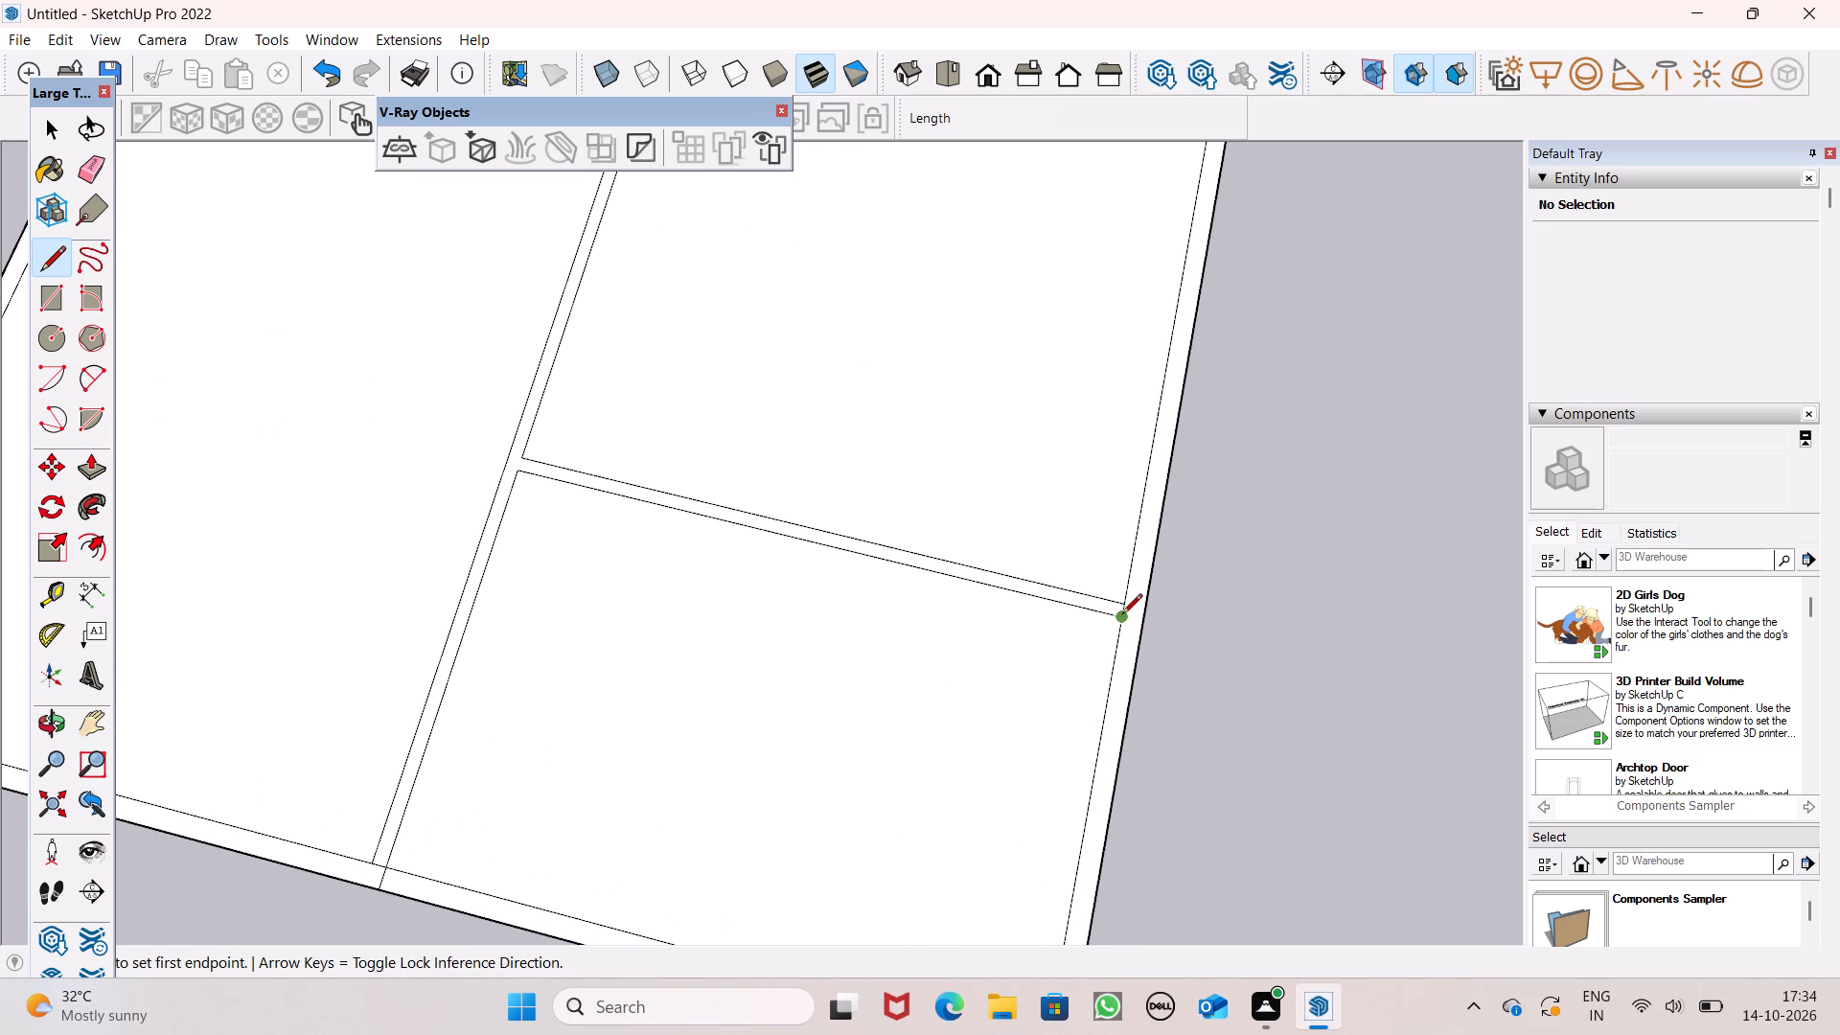
left_click(1122, 615)
left_click(1142, 632)
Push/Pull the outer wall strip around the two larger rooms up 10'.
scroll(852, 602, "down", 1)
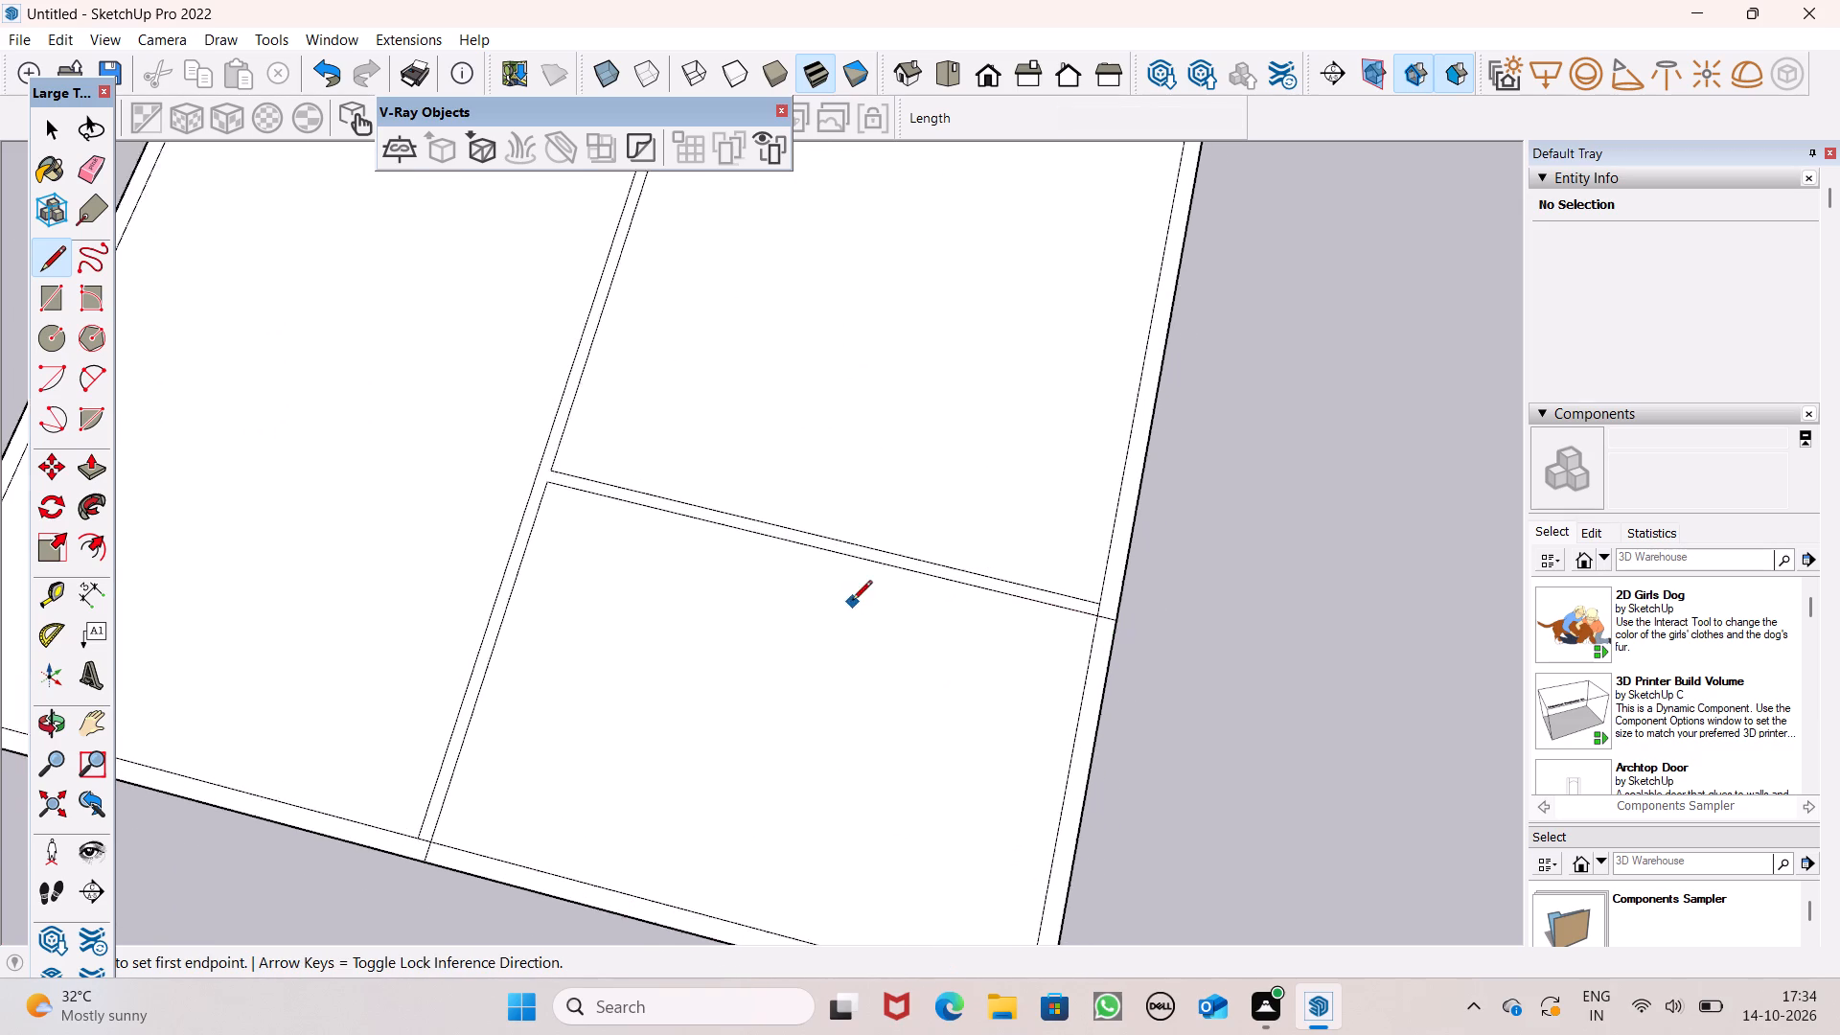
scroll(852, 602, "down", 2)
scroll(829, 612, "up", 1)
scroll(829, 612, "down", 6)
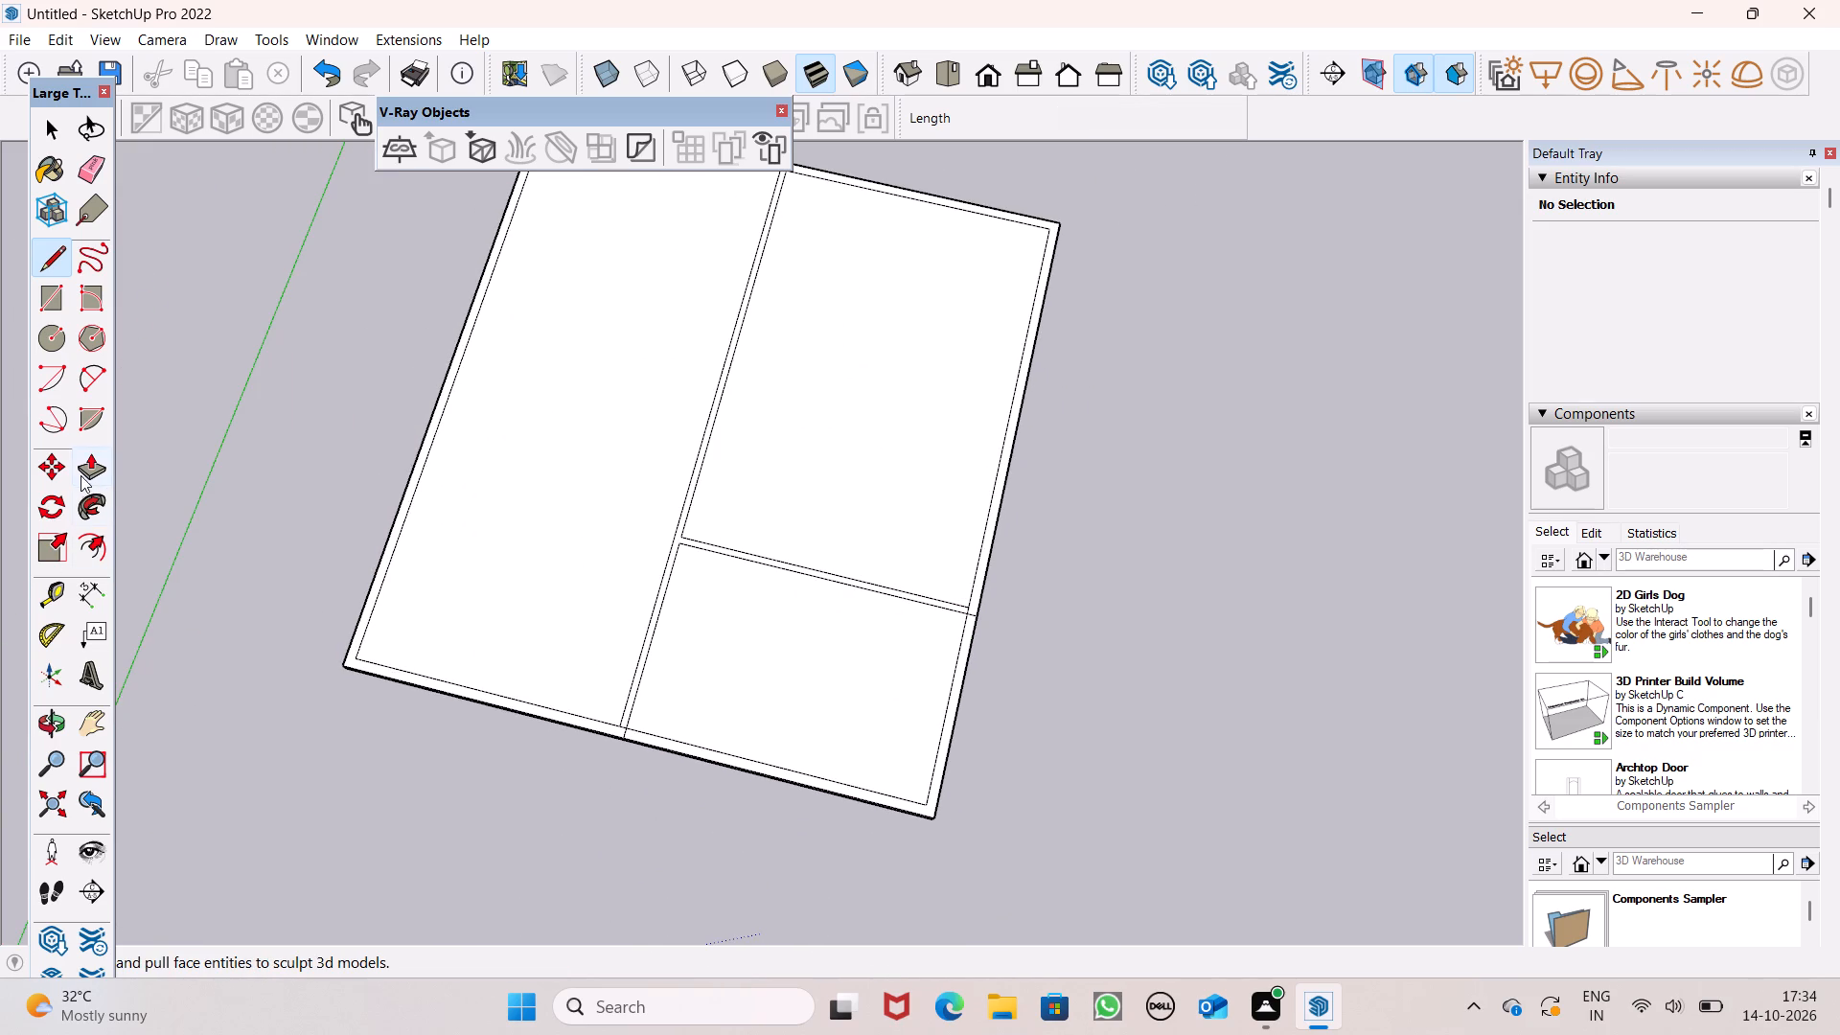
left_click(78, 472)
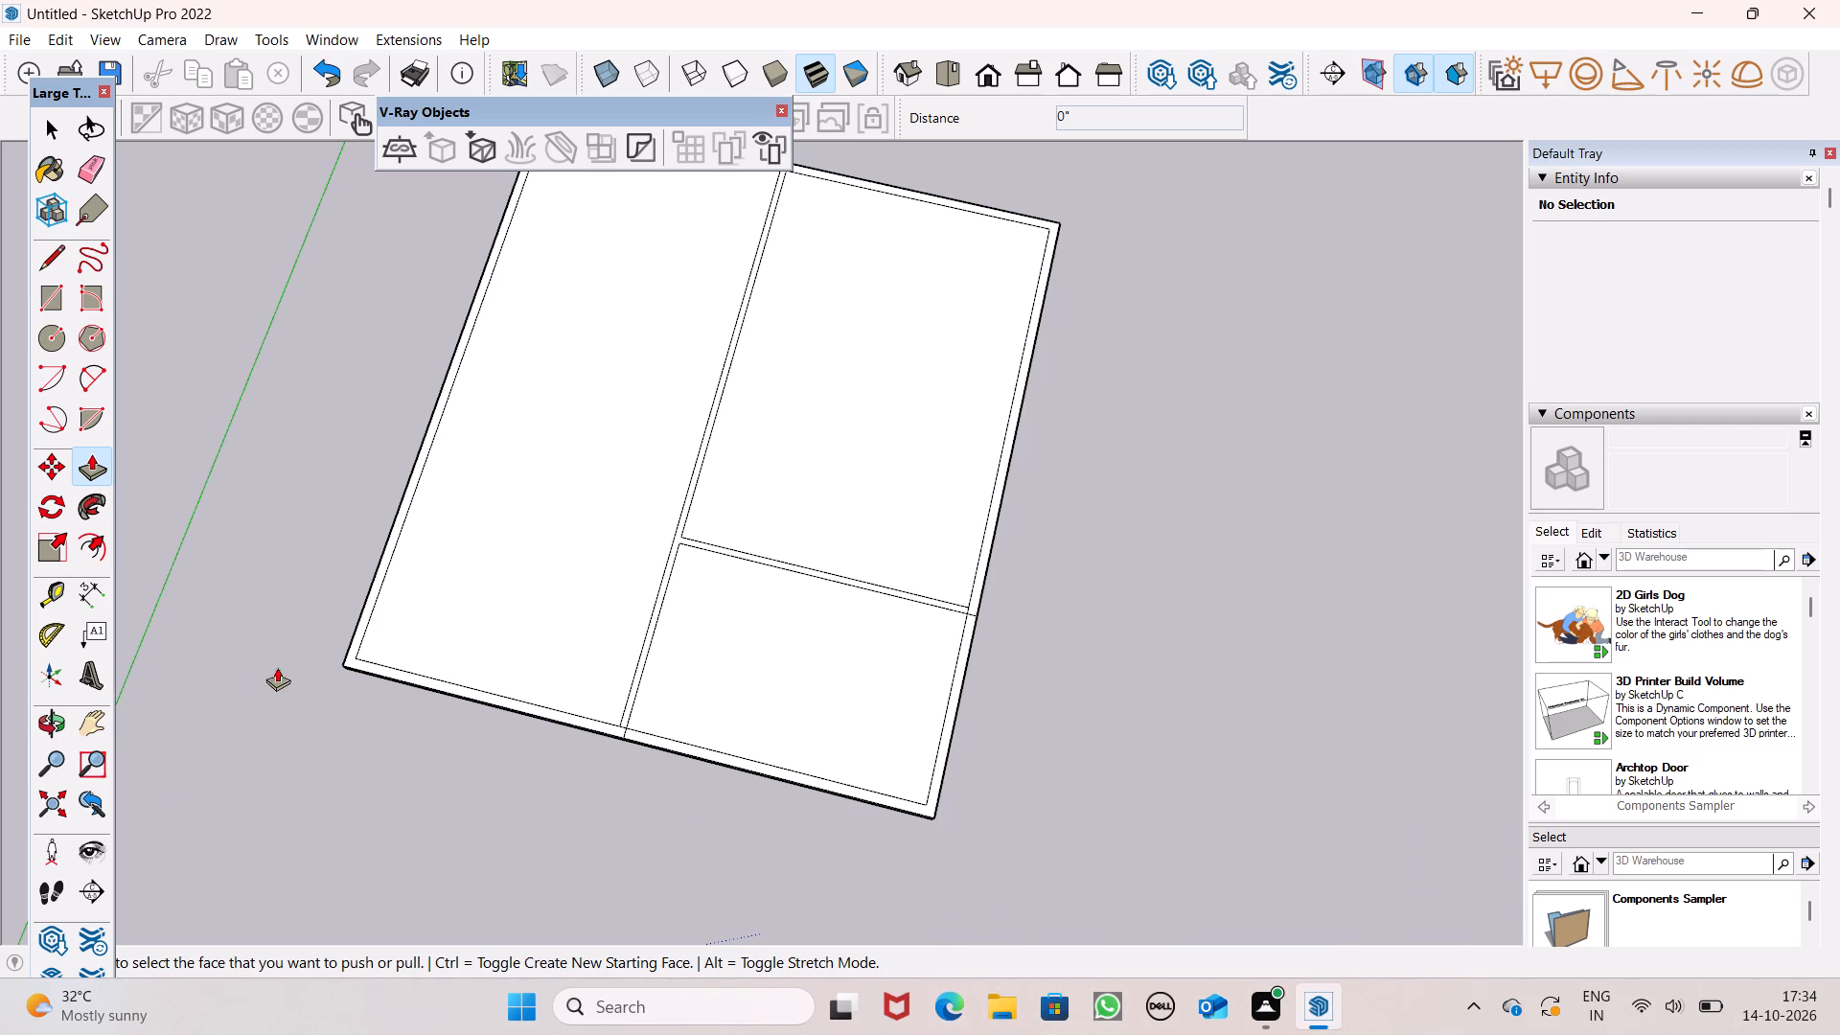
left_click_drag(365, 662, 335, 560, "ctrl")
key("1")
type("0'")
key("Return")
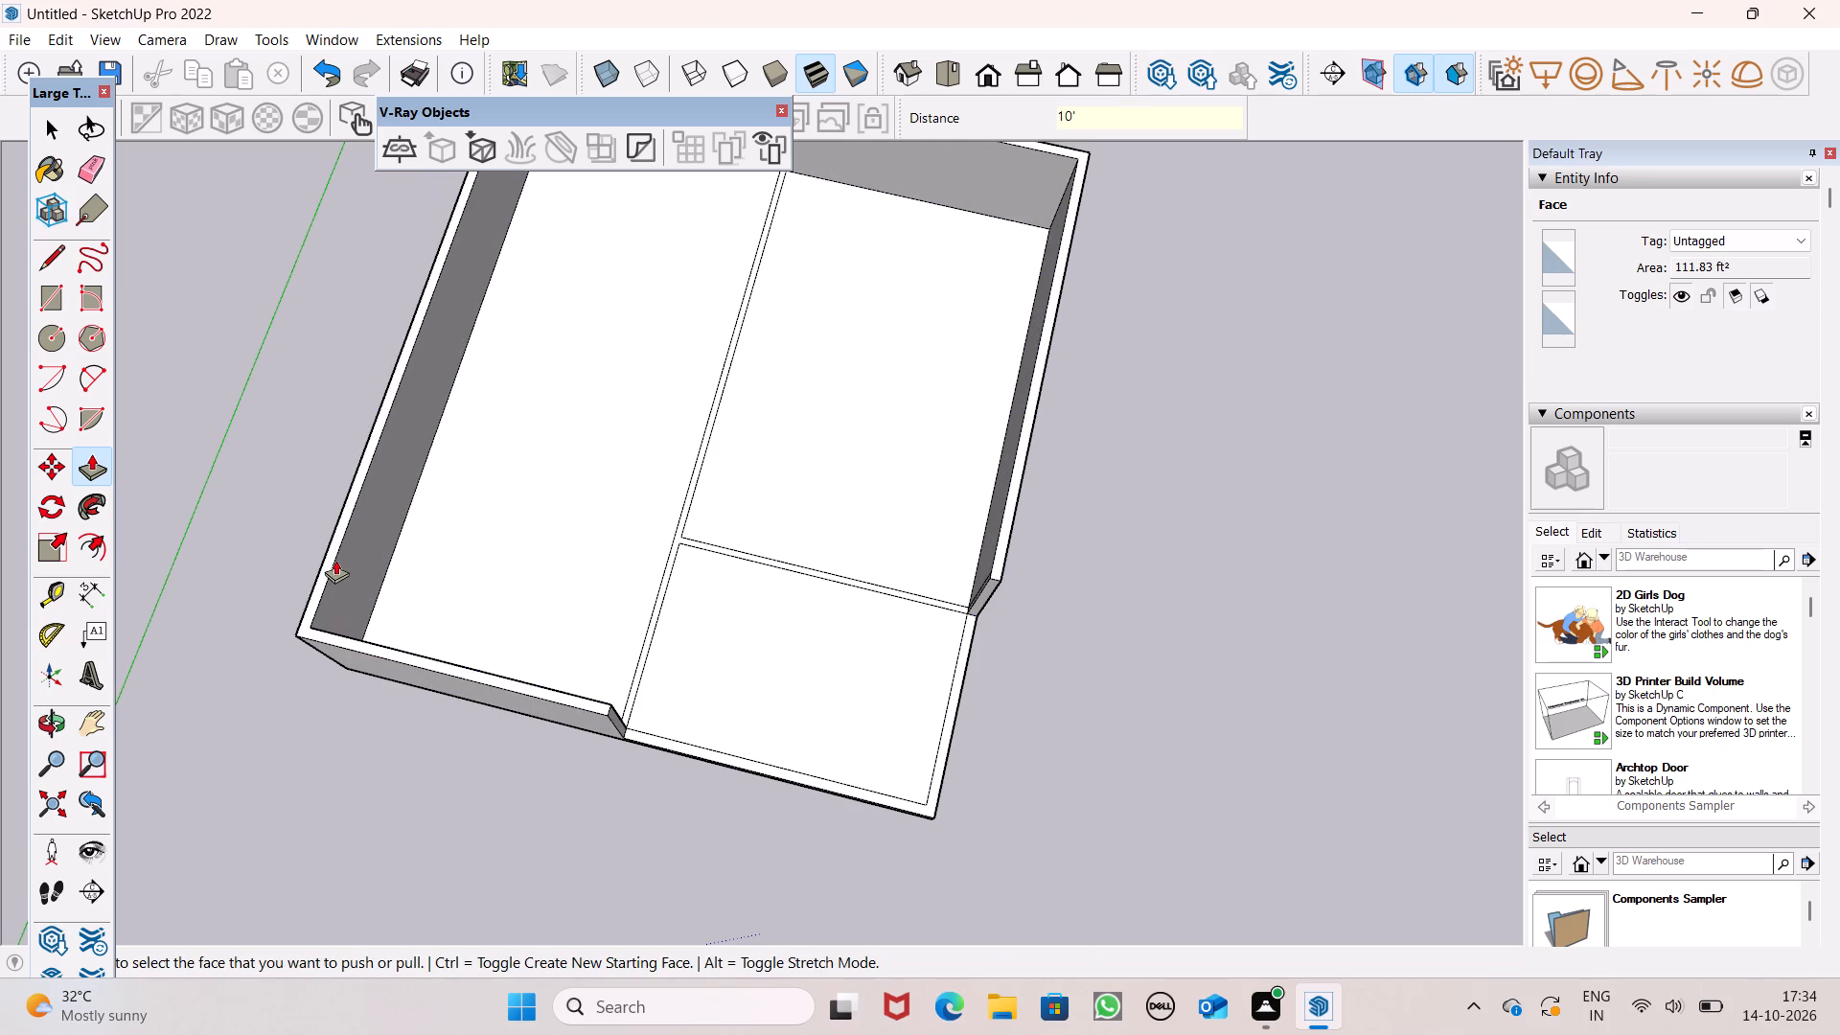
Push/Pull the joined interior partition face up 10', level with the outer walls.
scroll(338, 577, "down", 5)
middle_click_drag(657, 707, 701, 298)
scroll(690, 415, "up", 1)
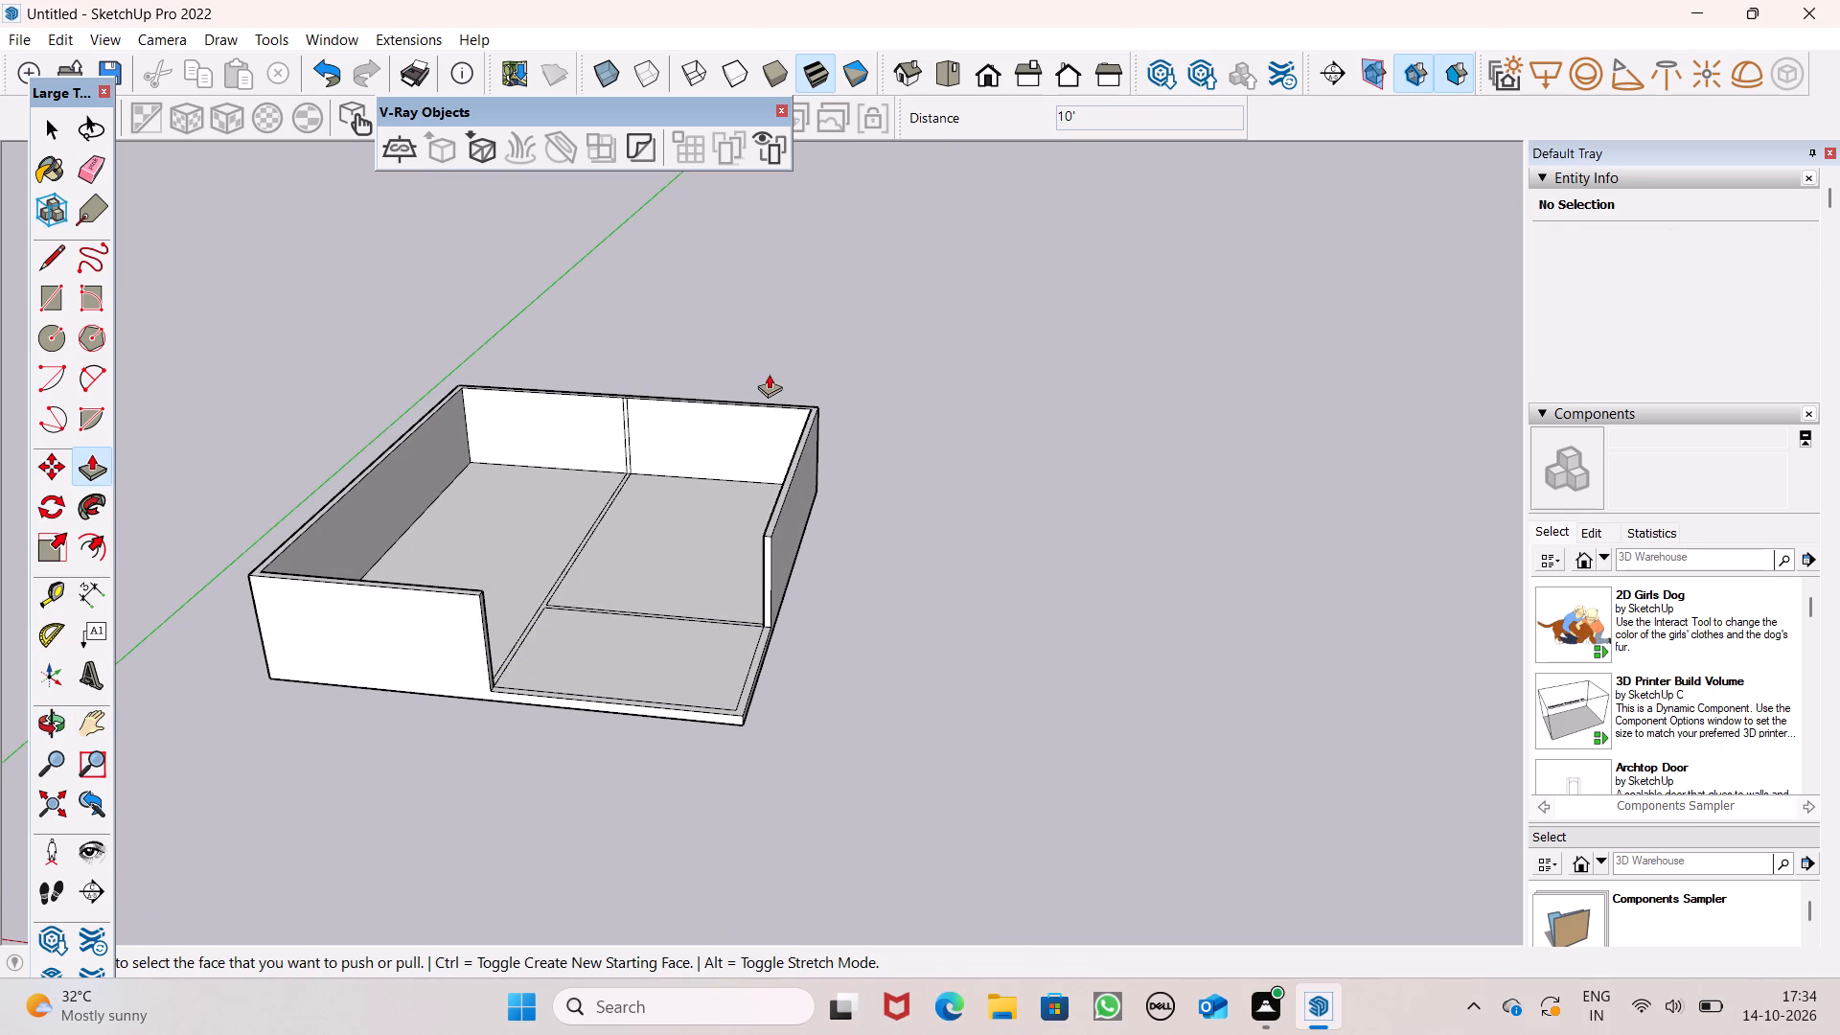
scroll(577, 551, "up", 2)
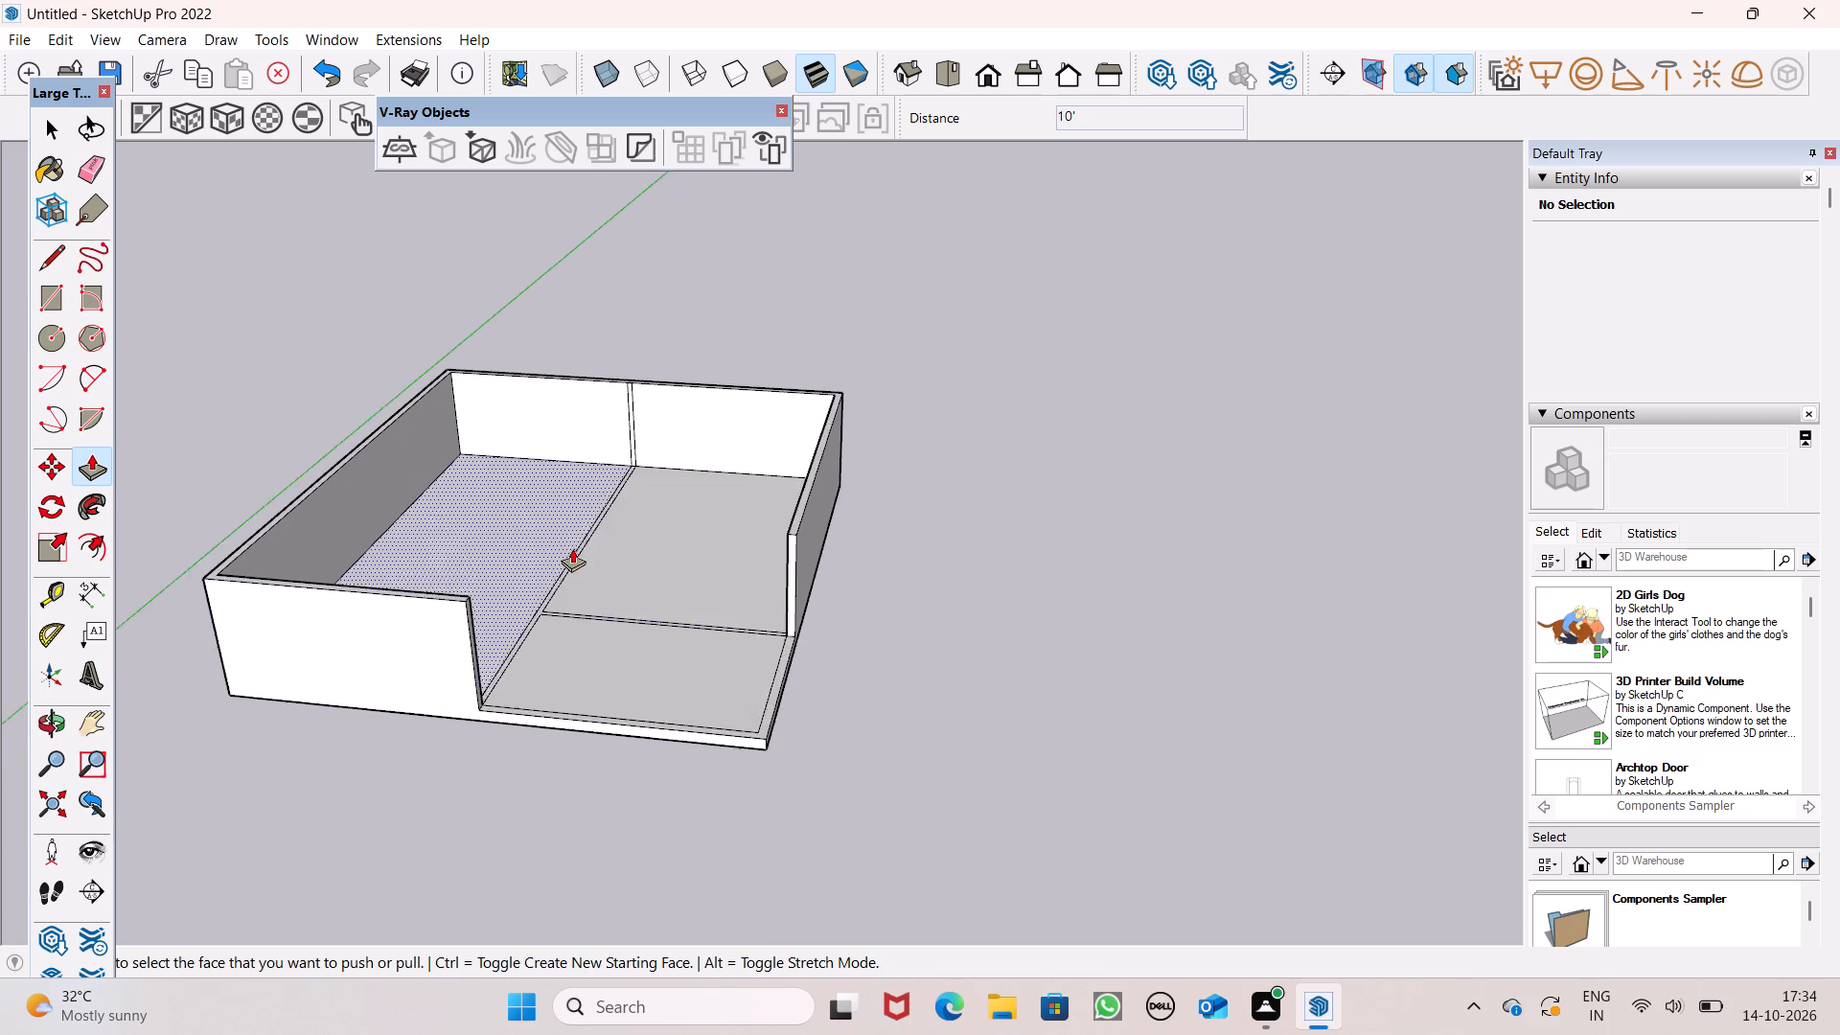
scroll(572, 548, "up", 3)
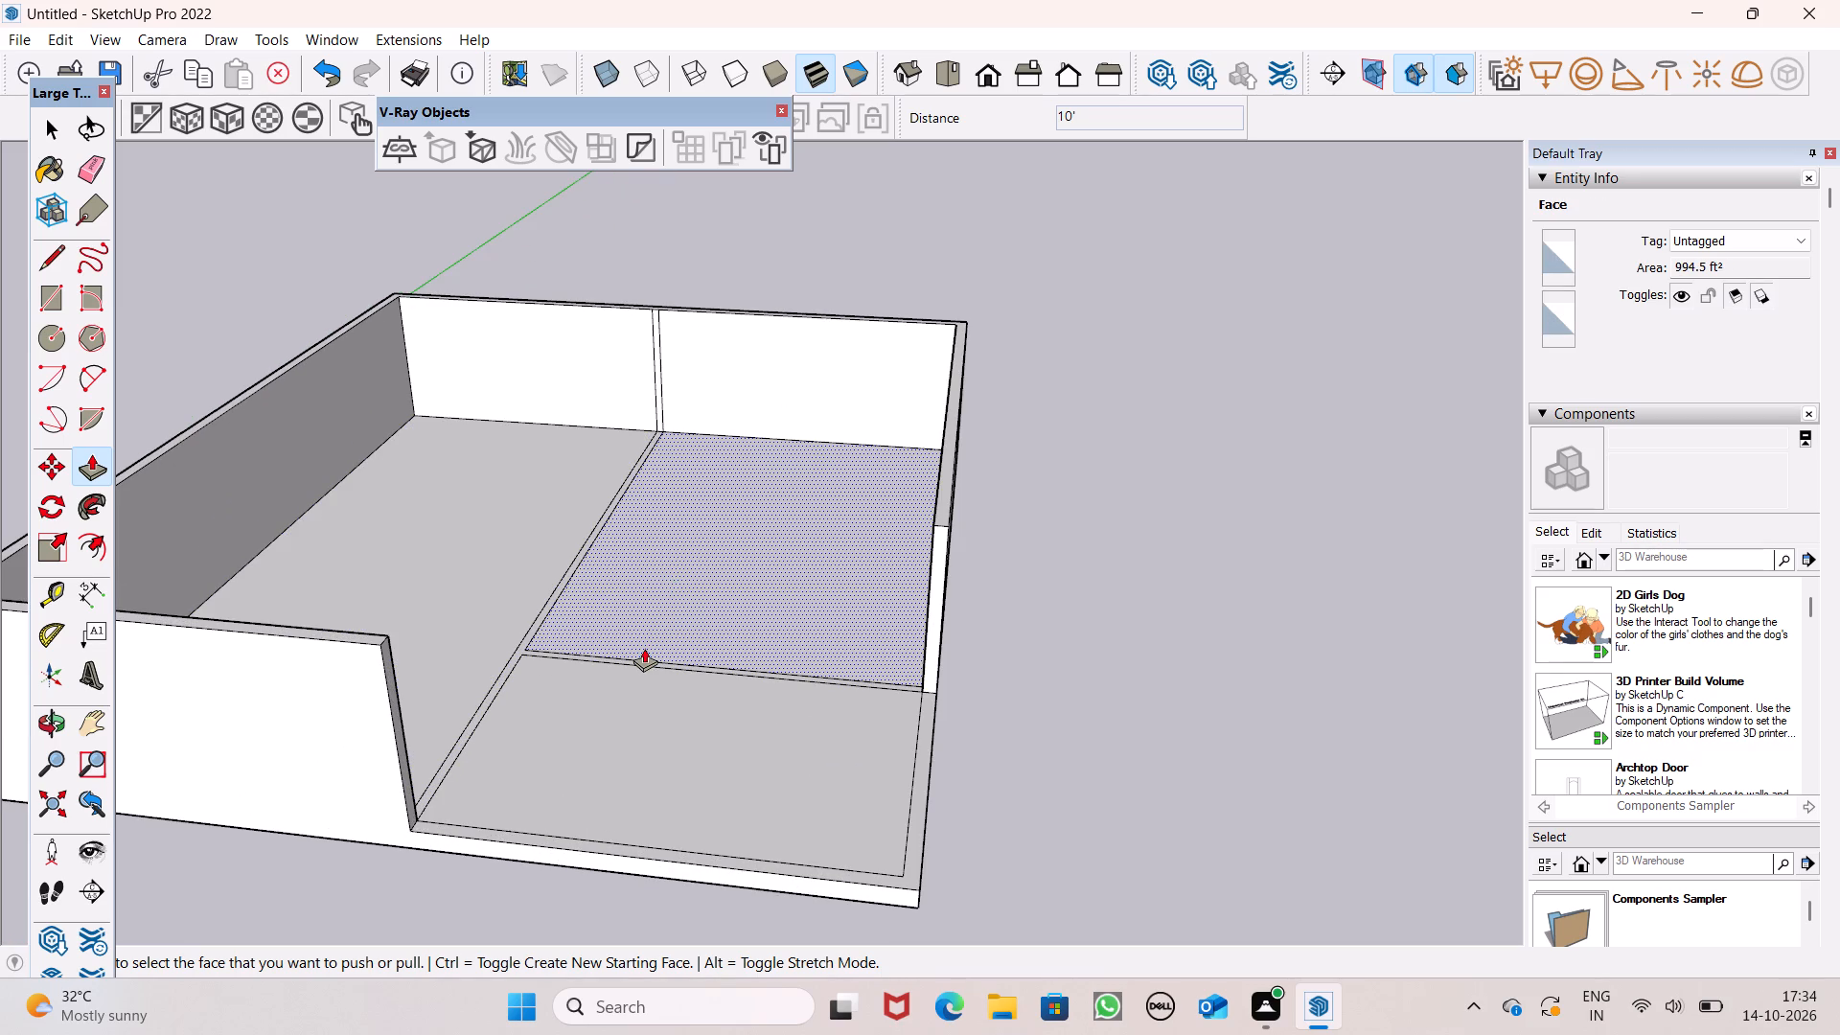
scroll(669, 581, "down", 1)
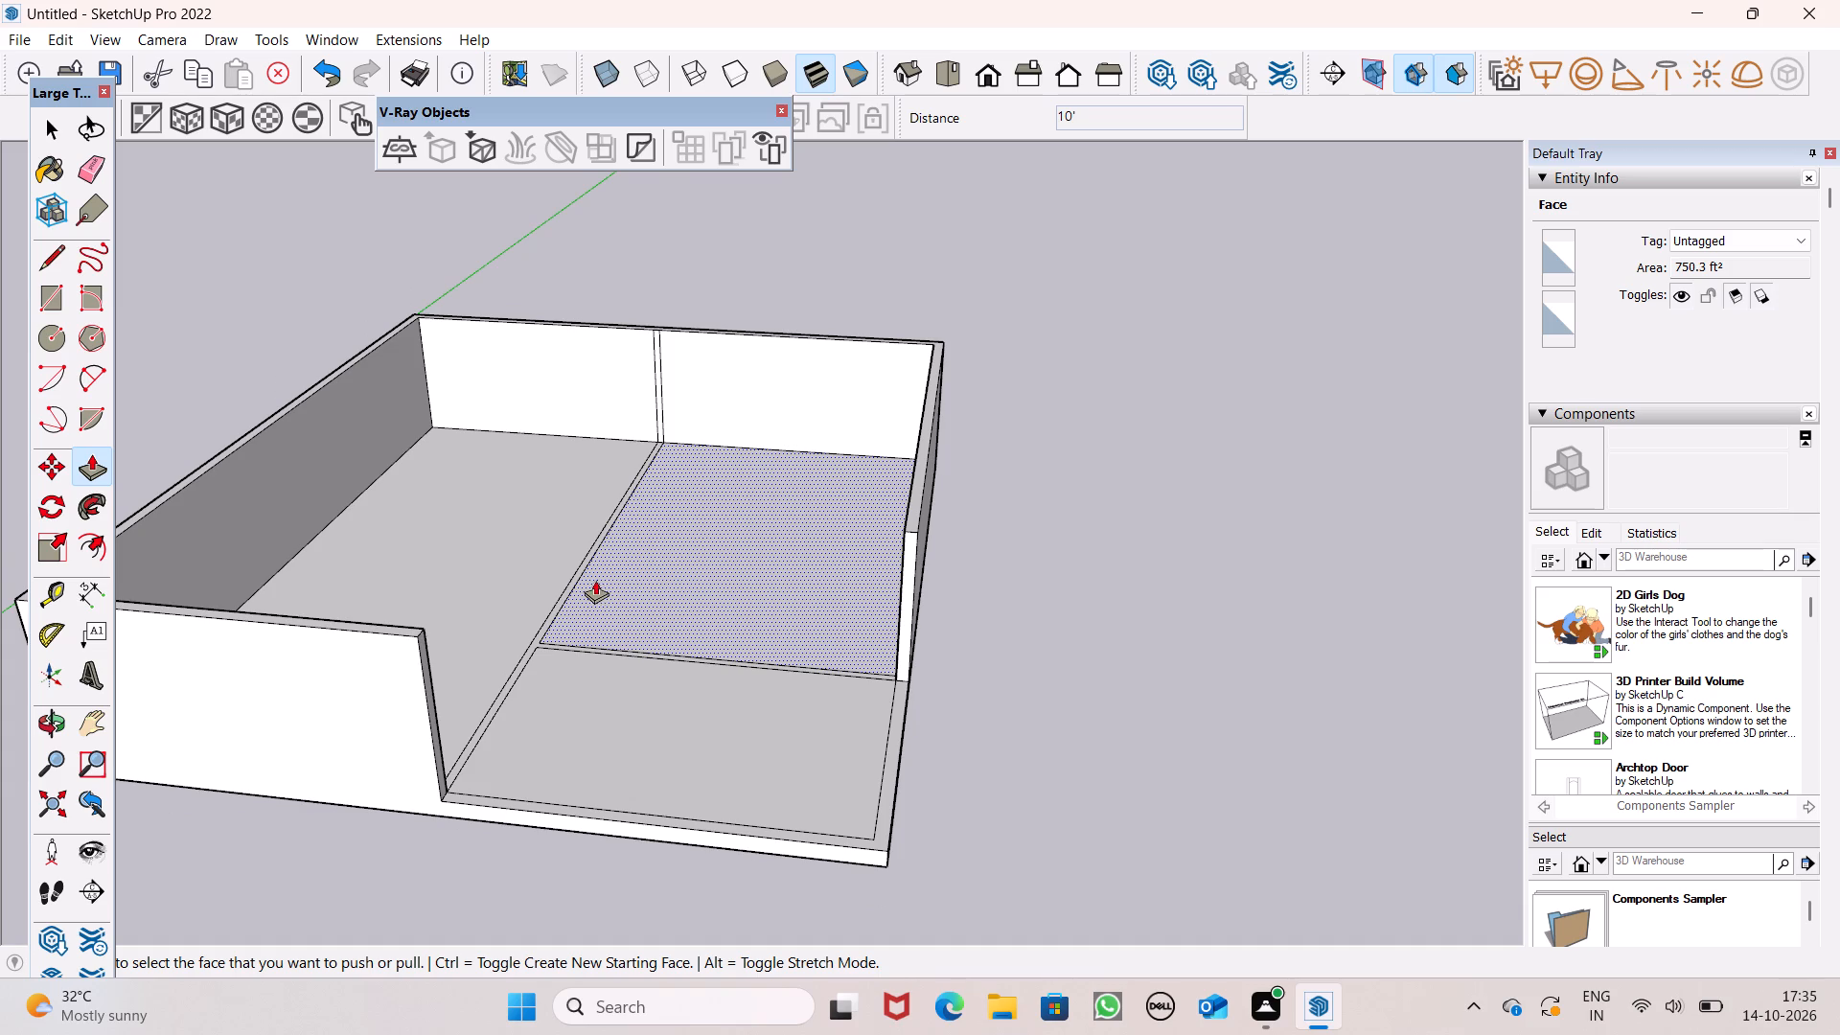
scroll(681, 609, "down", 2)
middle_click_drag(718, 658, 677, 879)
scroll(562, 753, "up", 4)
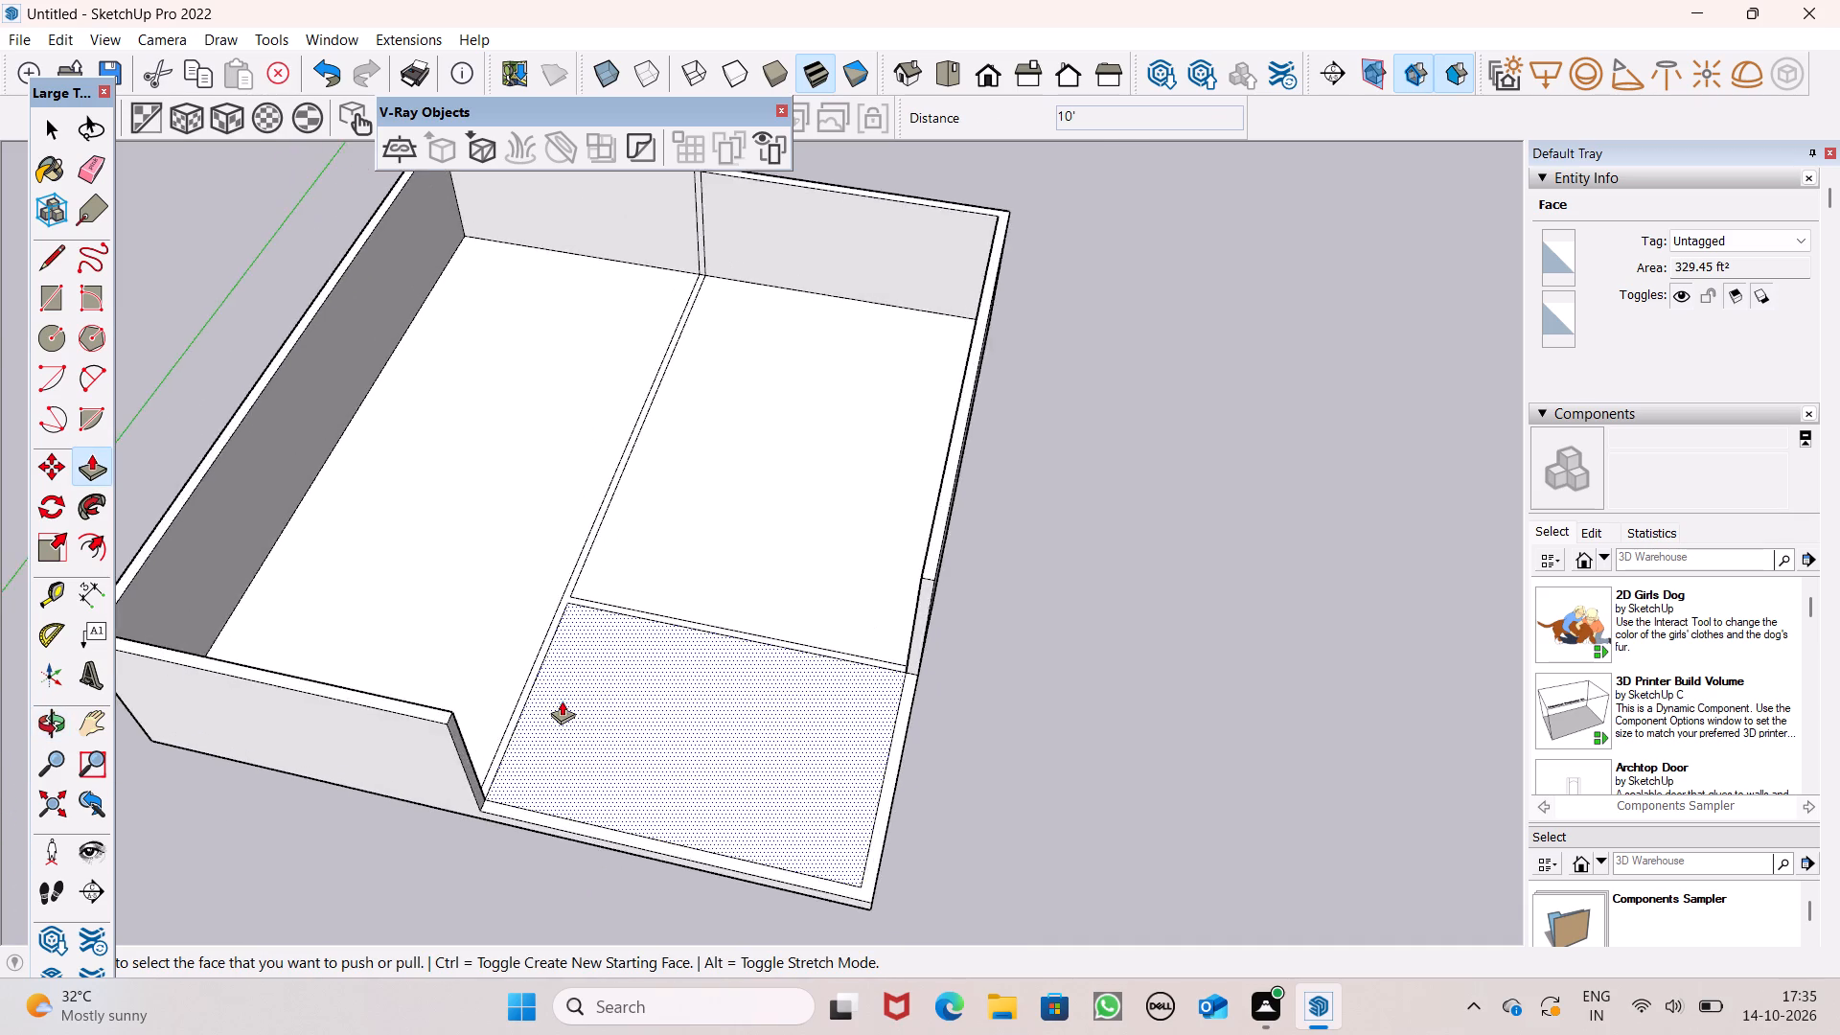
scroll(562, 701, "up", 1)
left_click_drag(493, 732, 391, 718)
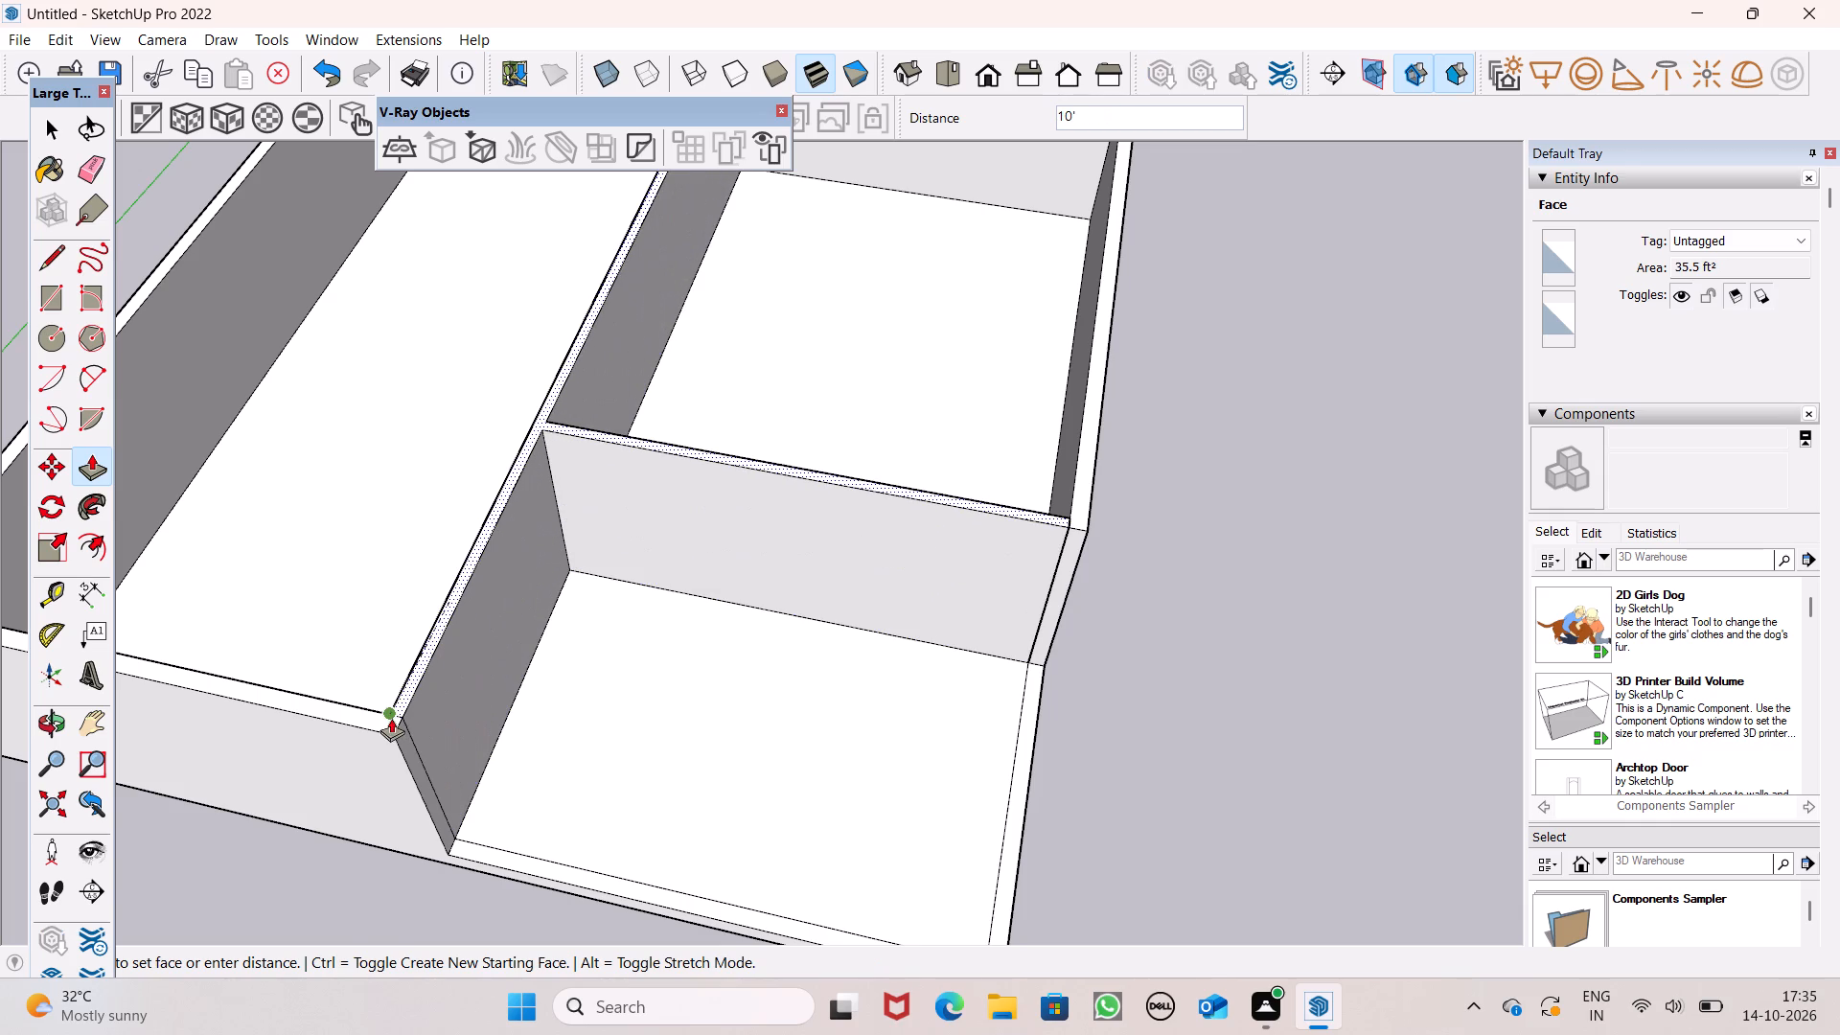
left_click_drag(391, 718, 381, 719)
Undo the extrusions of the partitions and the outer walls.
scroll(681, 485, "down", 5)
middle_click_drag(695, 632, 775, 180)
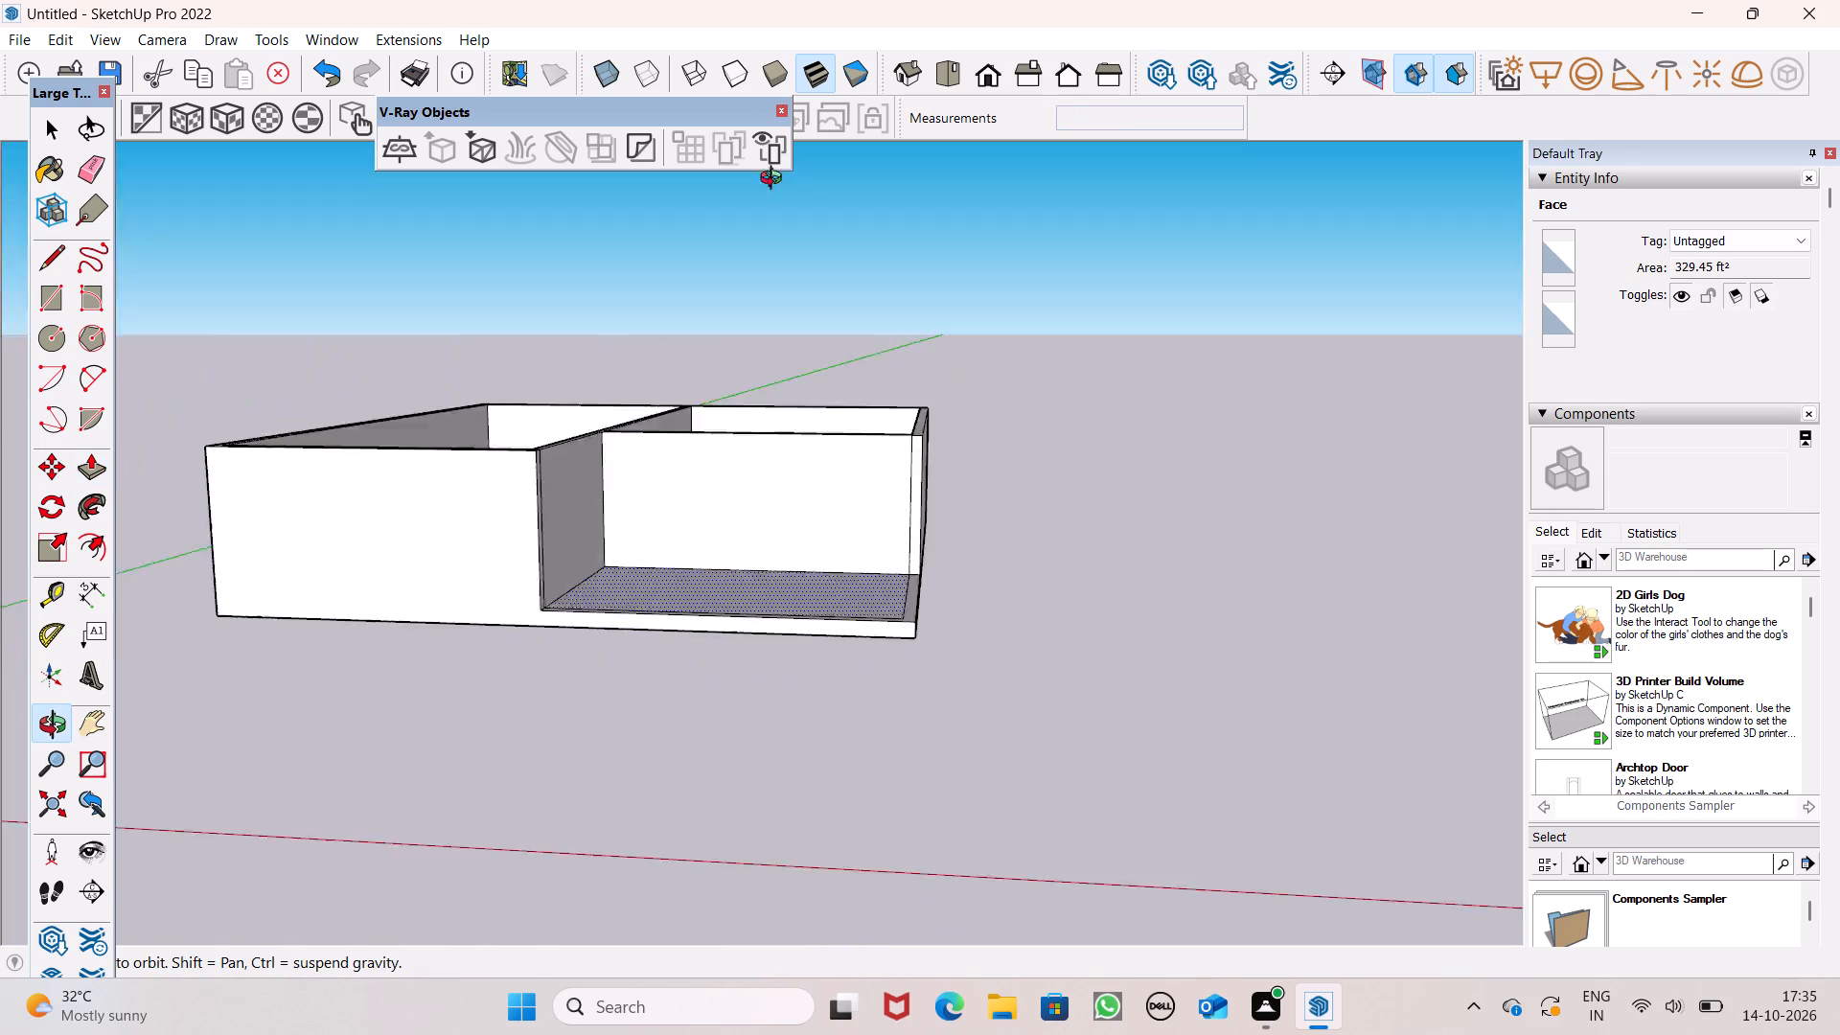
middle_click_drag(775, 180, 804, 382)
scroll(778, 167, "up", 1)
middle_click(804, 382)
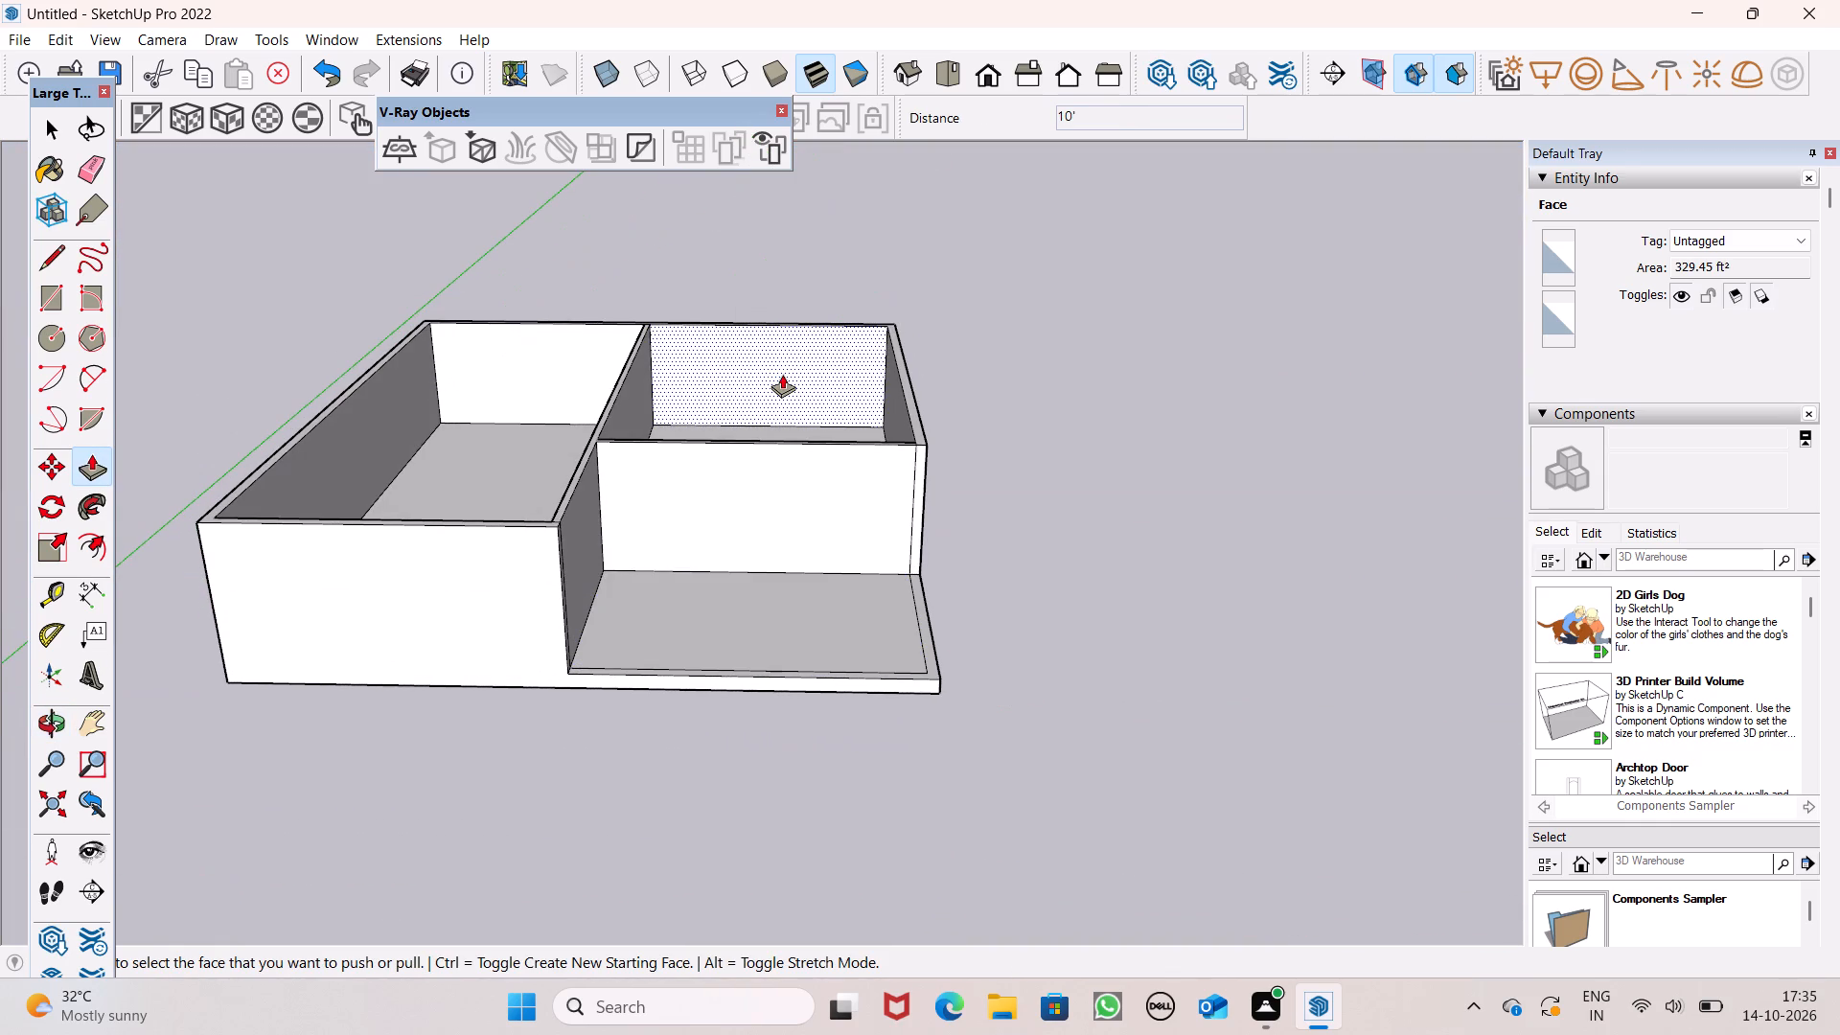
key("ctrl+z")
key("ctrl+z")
Push/Pull the outer wall strip around the two larger rooms up 10' with a new starting face.
middle_click_drag(507, 648, 507, 792)
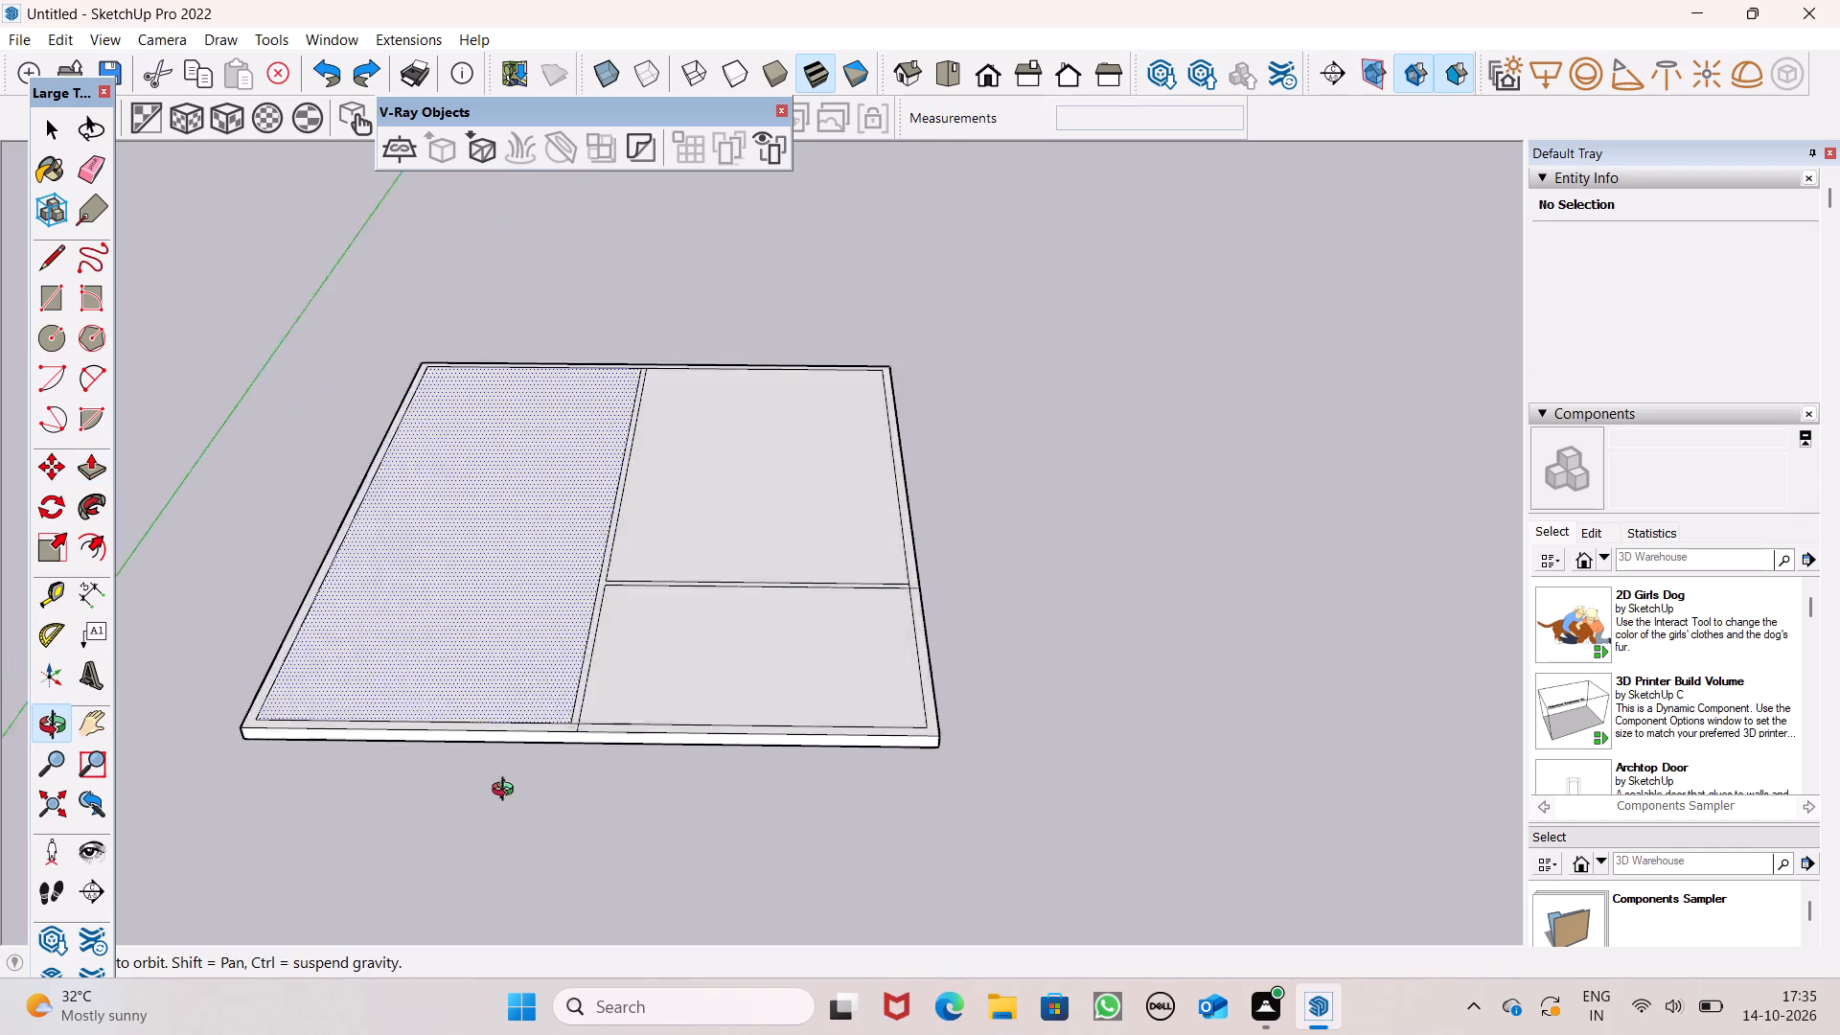
middle_click_drag(507, 792, 483, 851)
scroll(537, 722, "up", 6)
left_click_drag(567, 782, 532, 682)
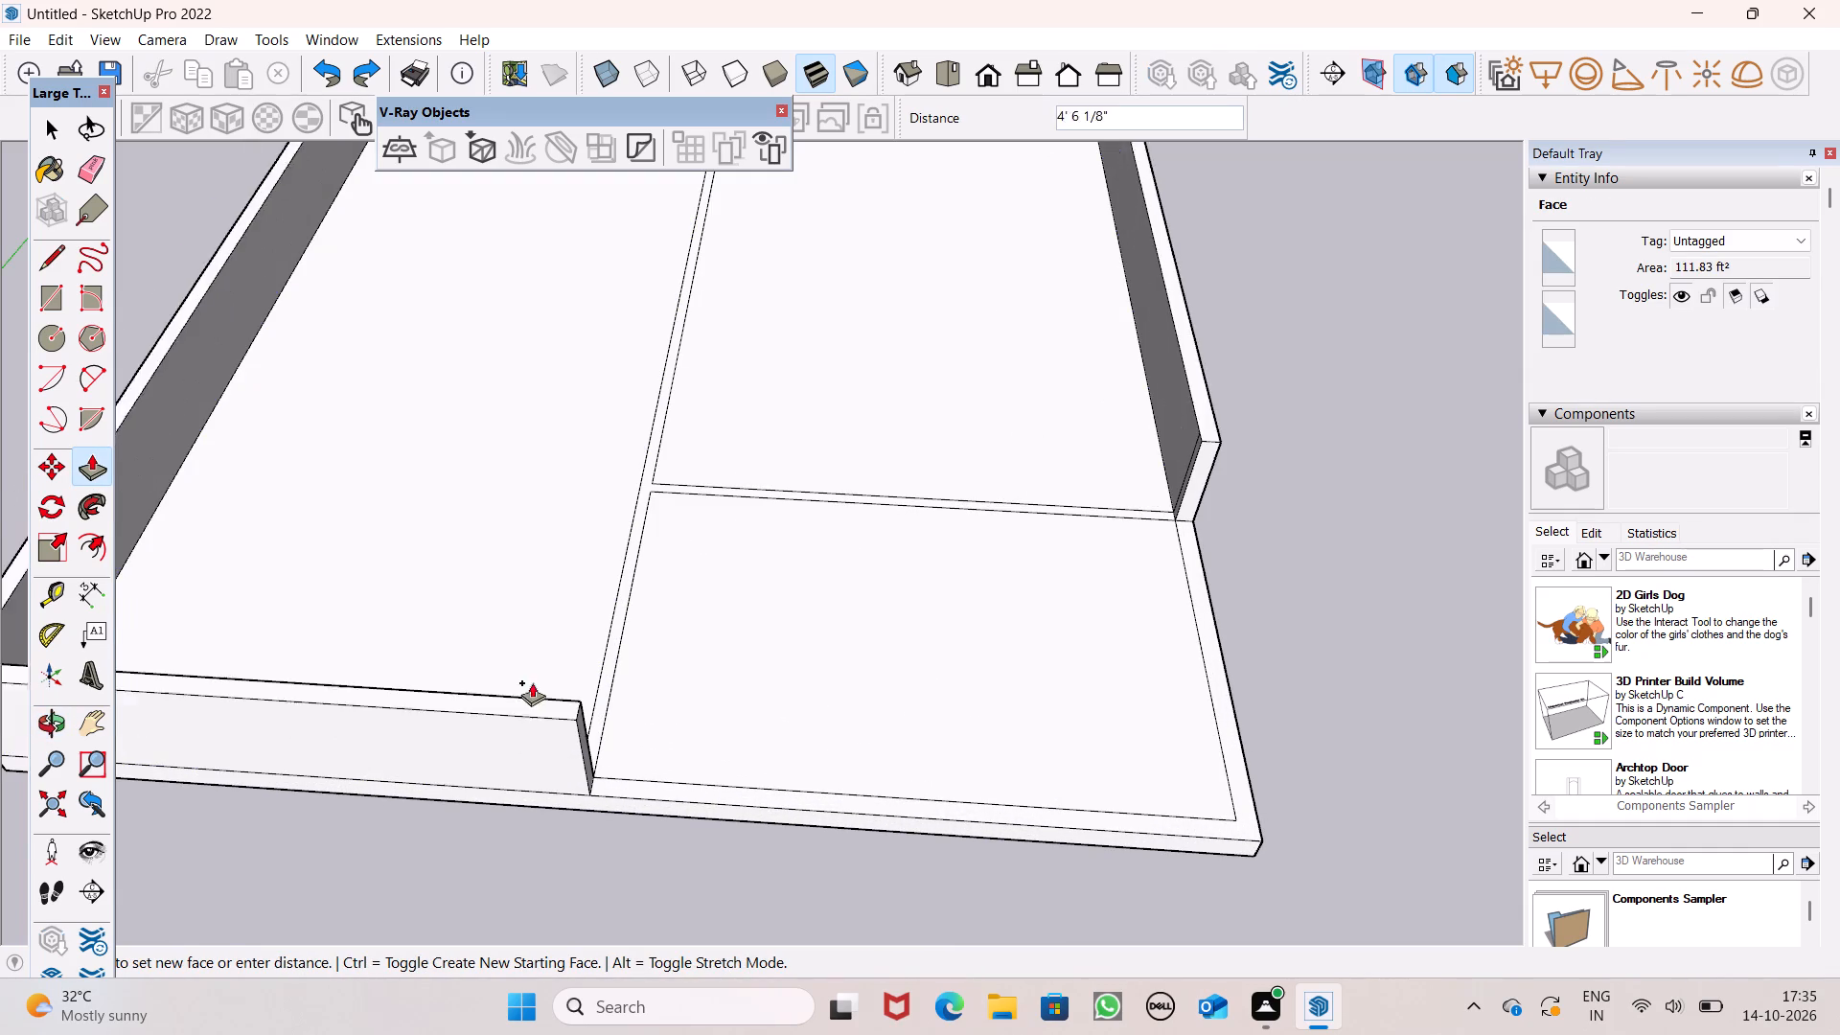
left_click_drag(532, 682, 494, 603)
type("10'")
key("Return")
Push/Pull the joined interior partition face up about 10' 1", to the top of the outer walls.
left_click_drag(616, 637, 560, 602)
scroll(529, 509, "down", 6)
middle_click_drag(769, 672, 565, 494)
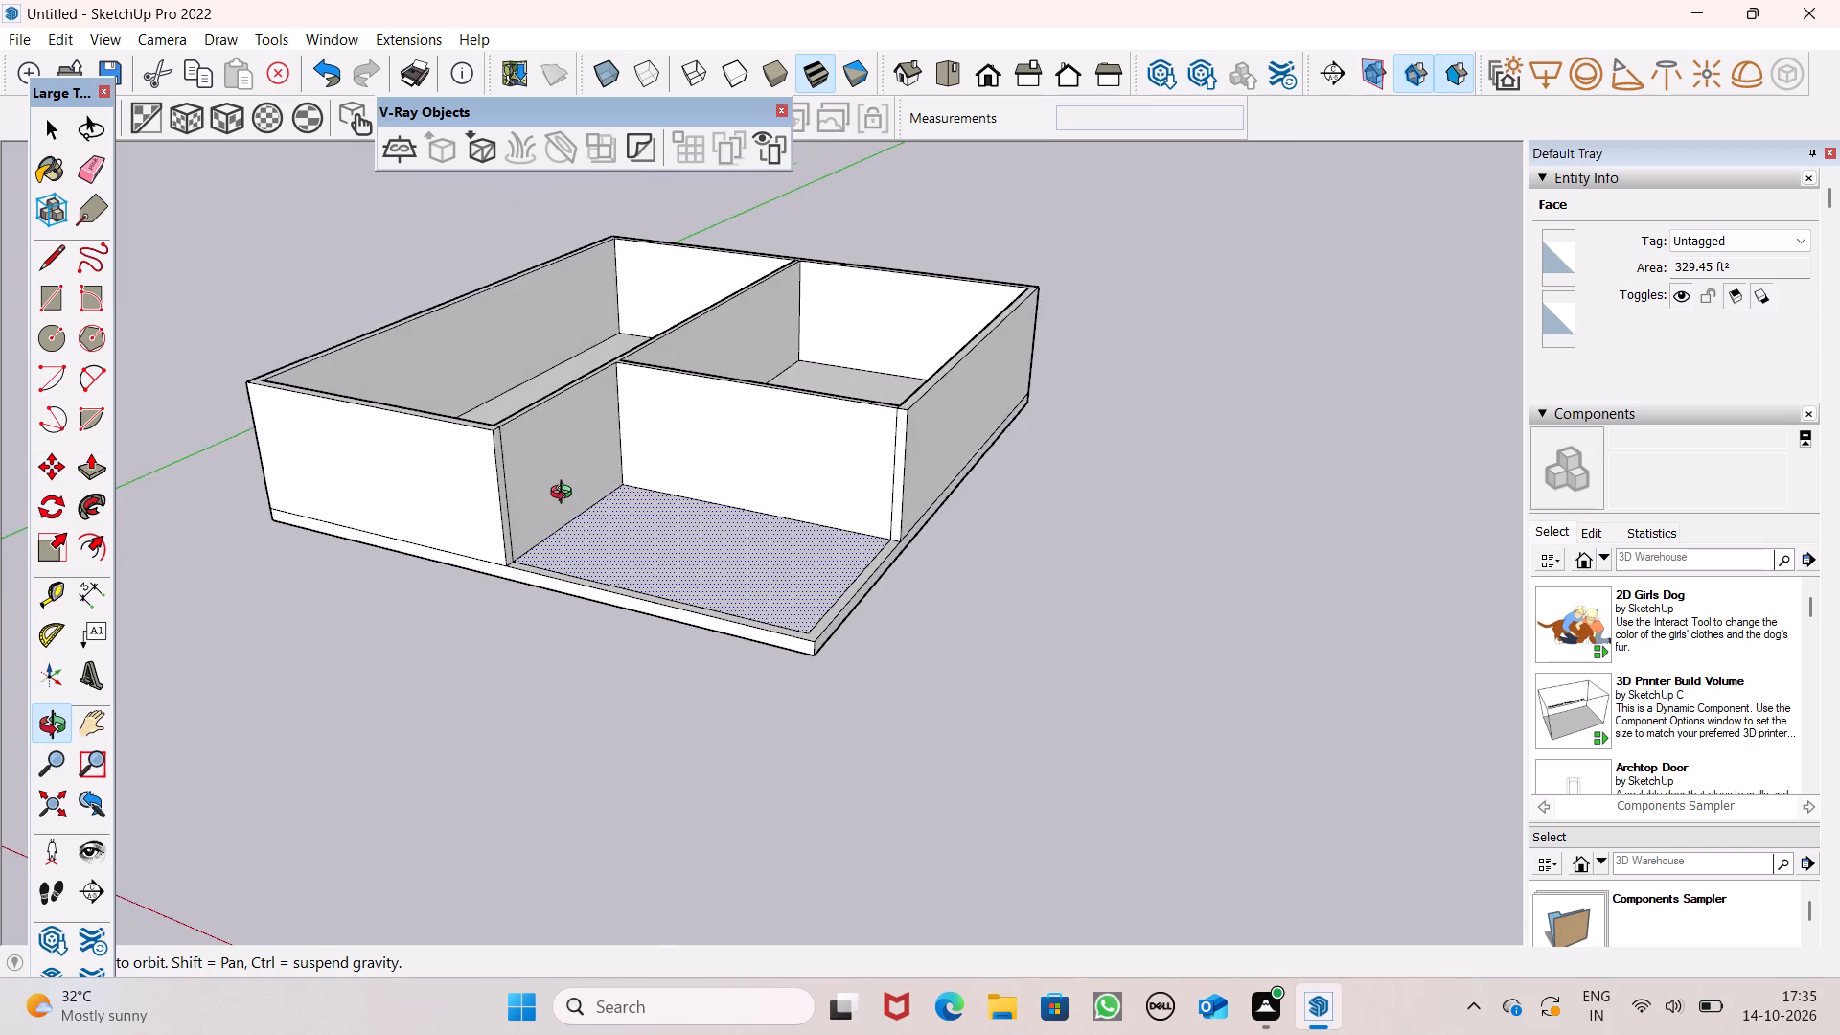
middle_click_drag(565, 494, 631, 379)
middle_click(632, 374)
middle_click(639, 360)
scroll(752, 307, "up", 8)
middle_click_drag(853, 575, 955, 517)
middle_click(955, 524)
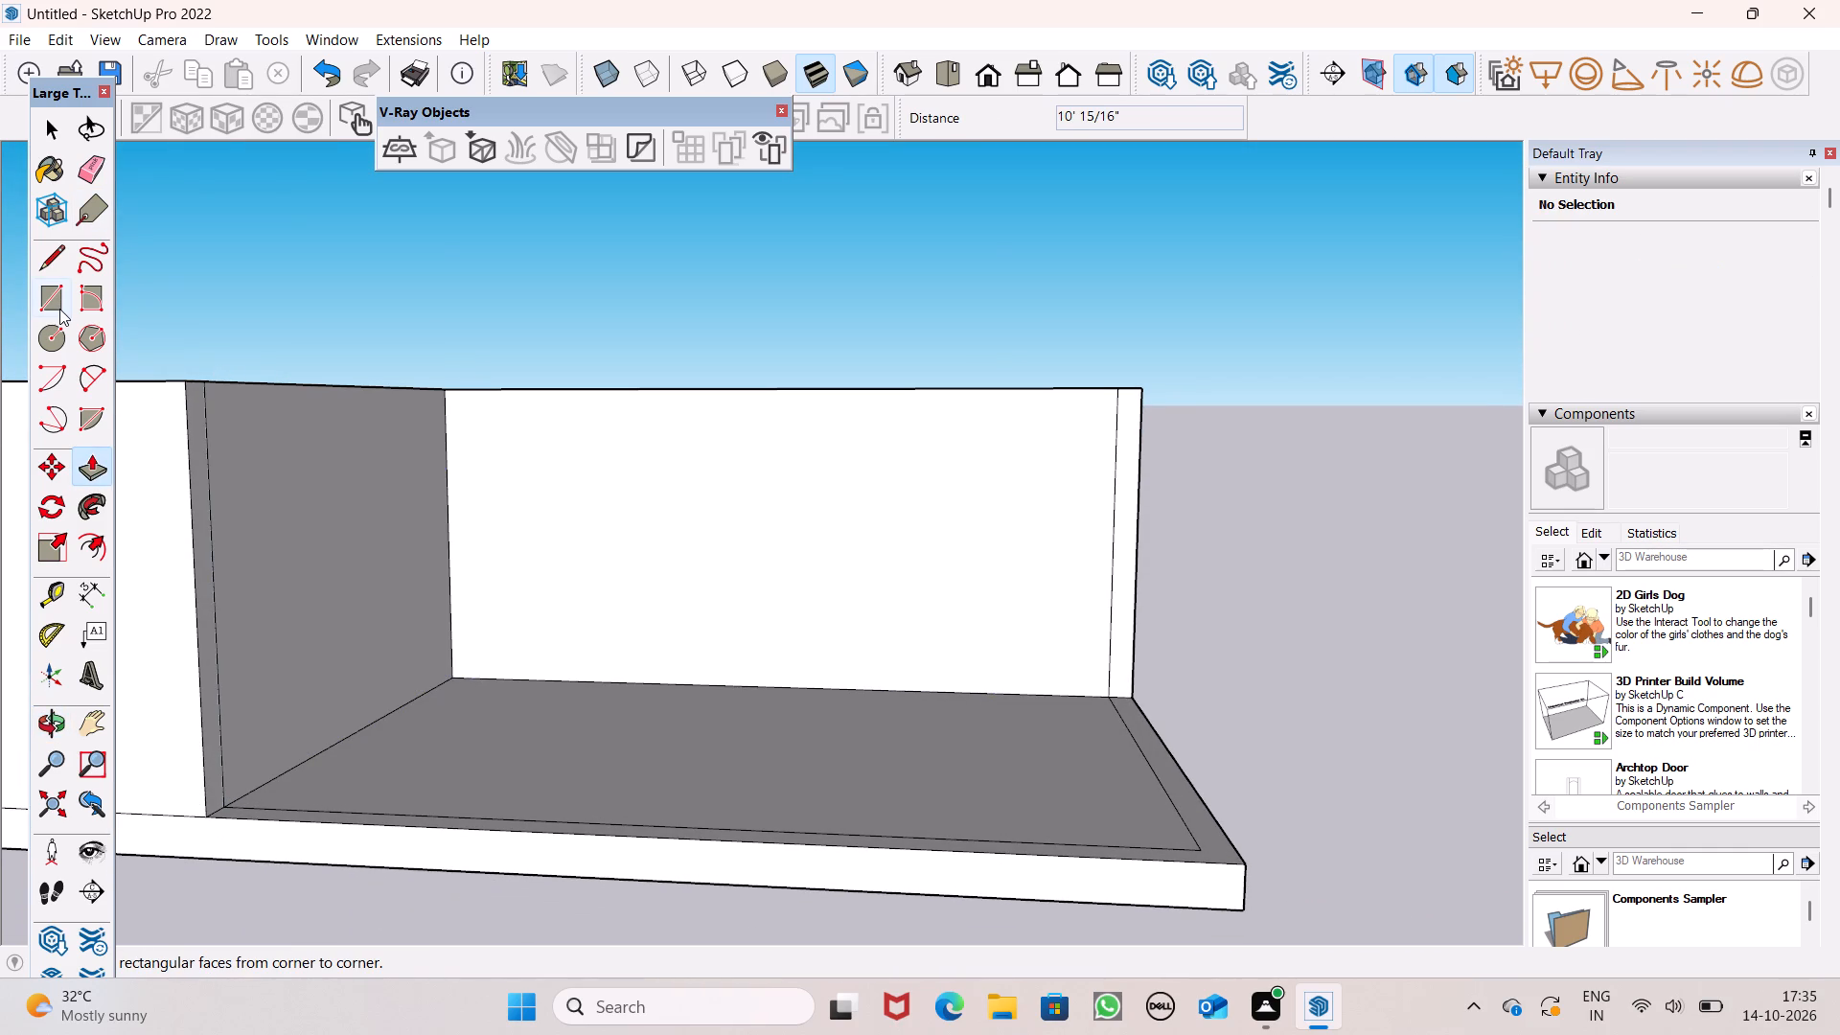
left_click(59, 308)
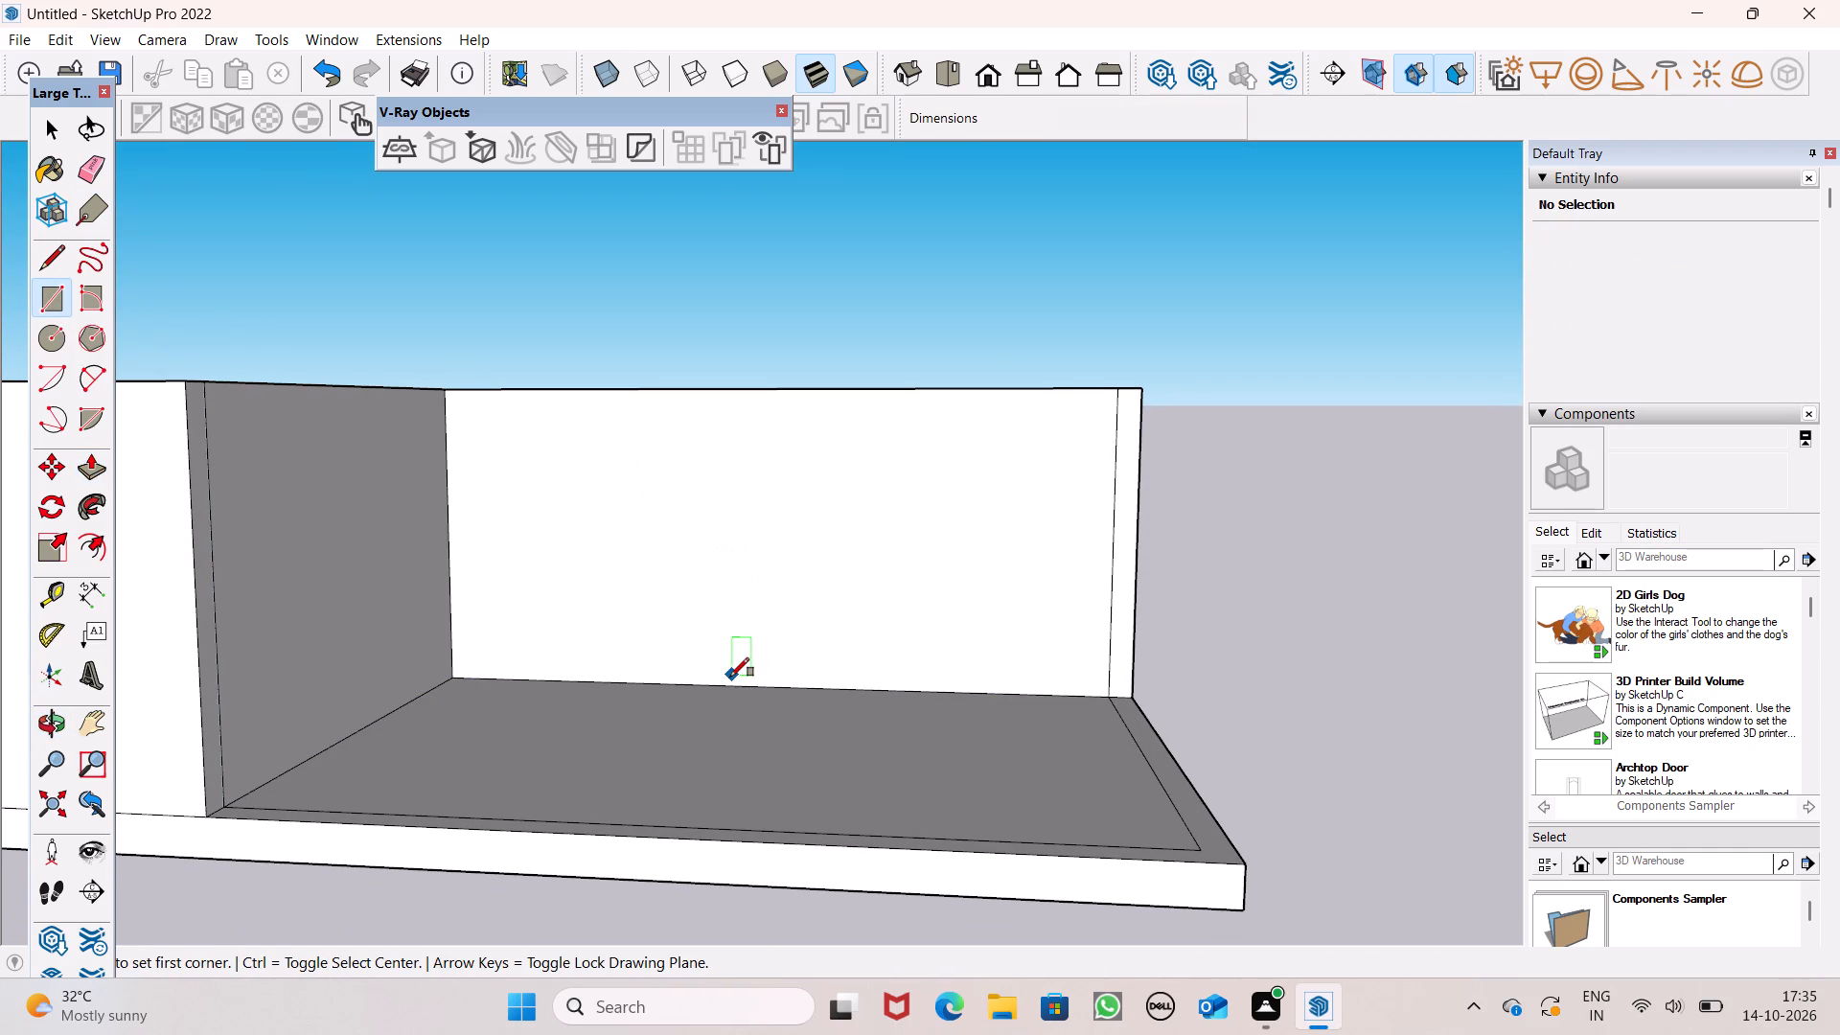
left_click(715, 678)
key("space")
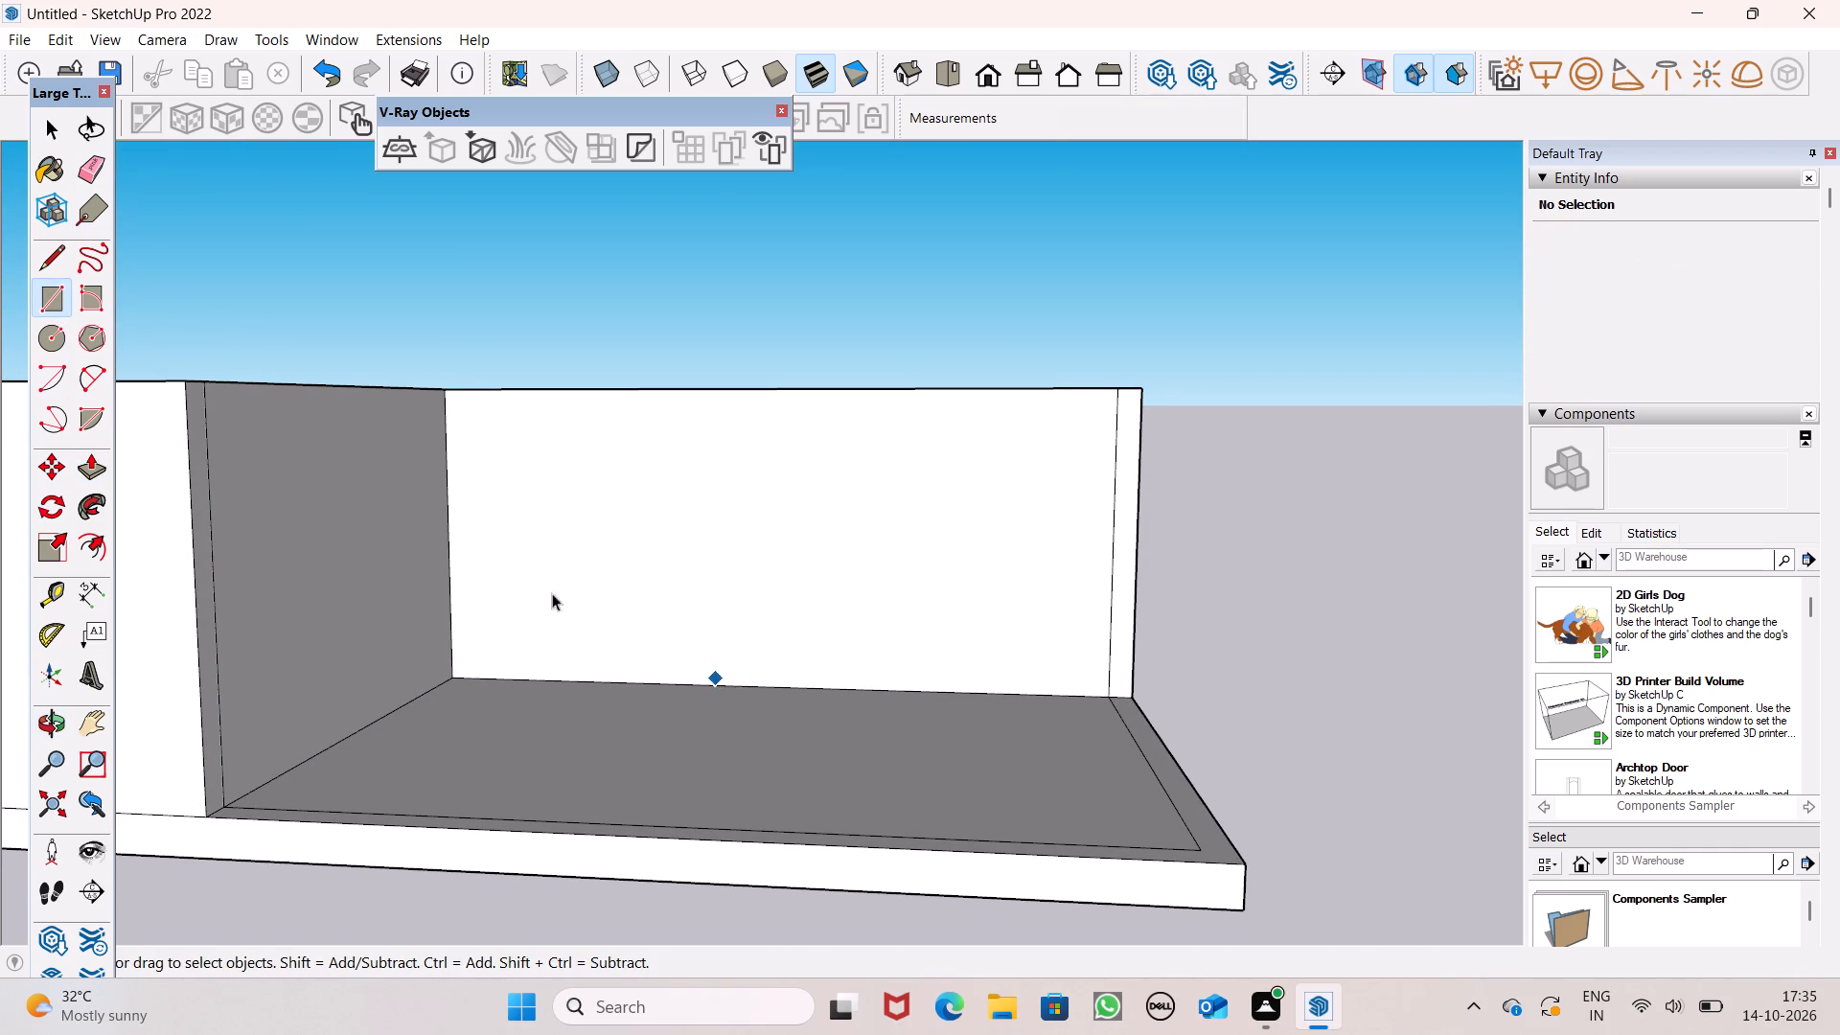
Draw a 4' by 7' door rectangle standing on the floor line of the partition wall that faces the open porch.
left_click(35, 295)
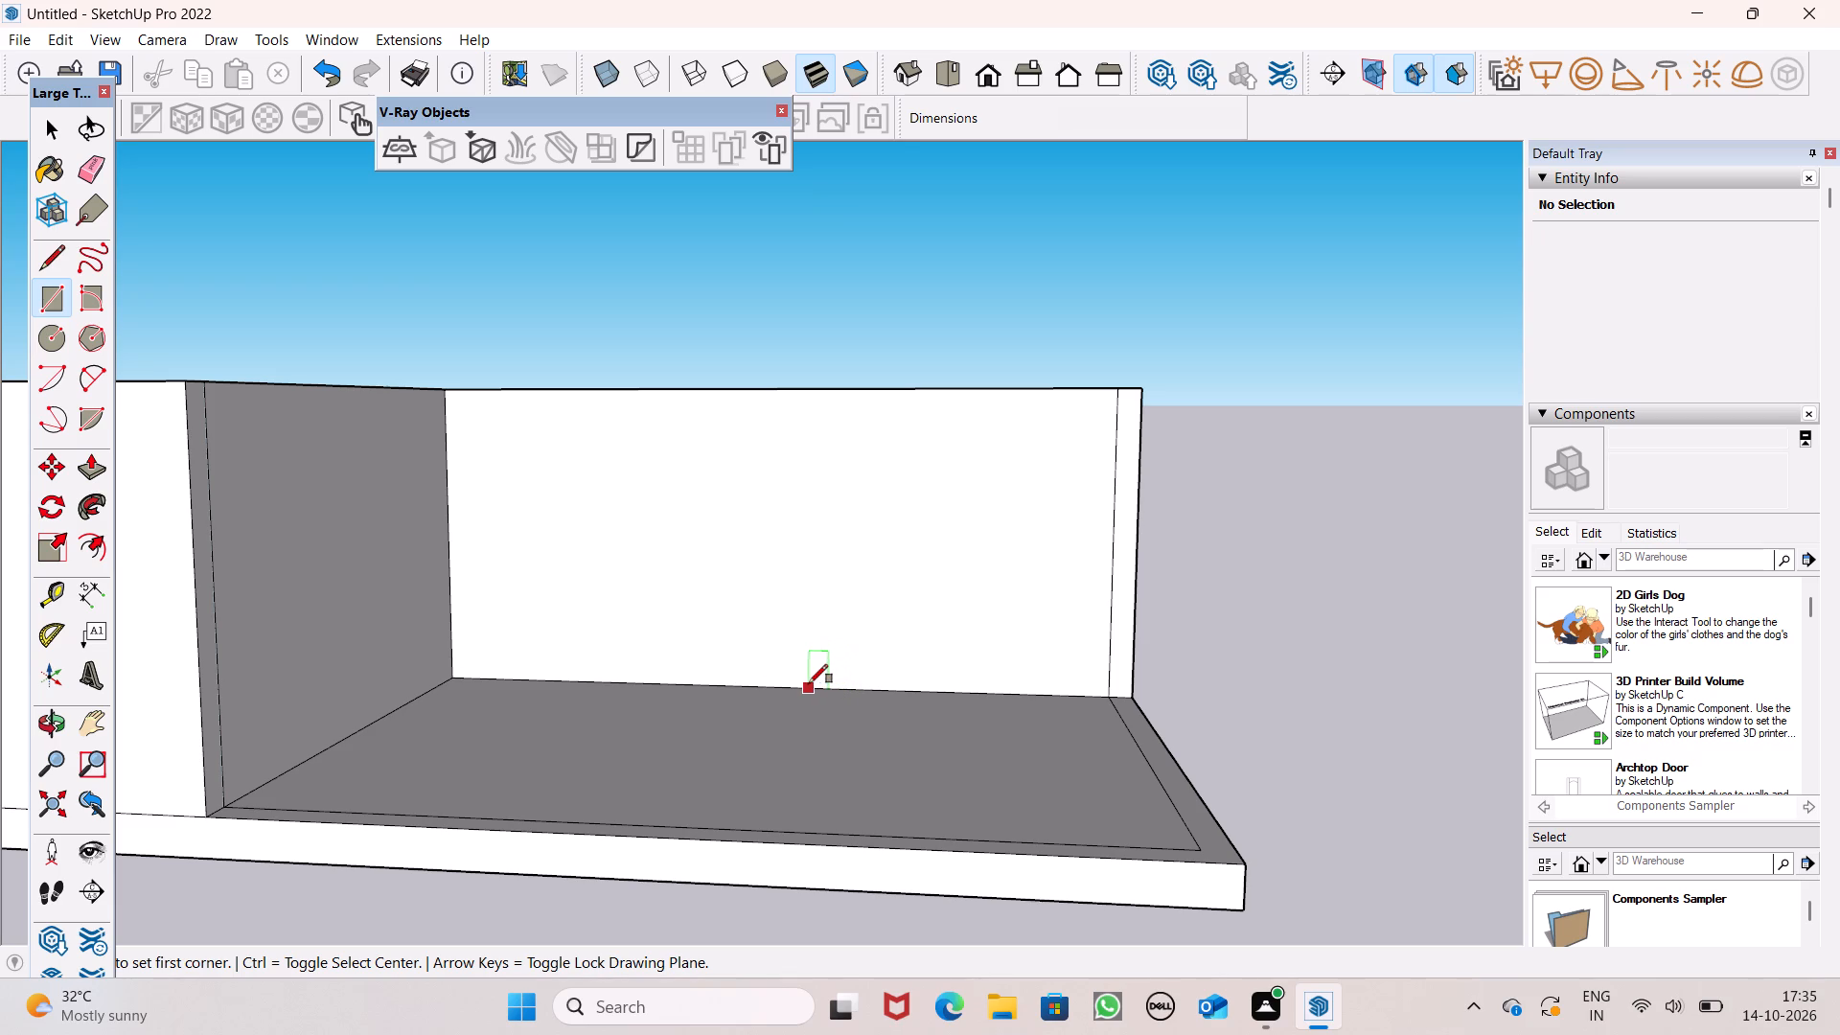
left_click(809, 683)
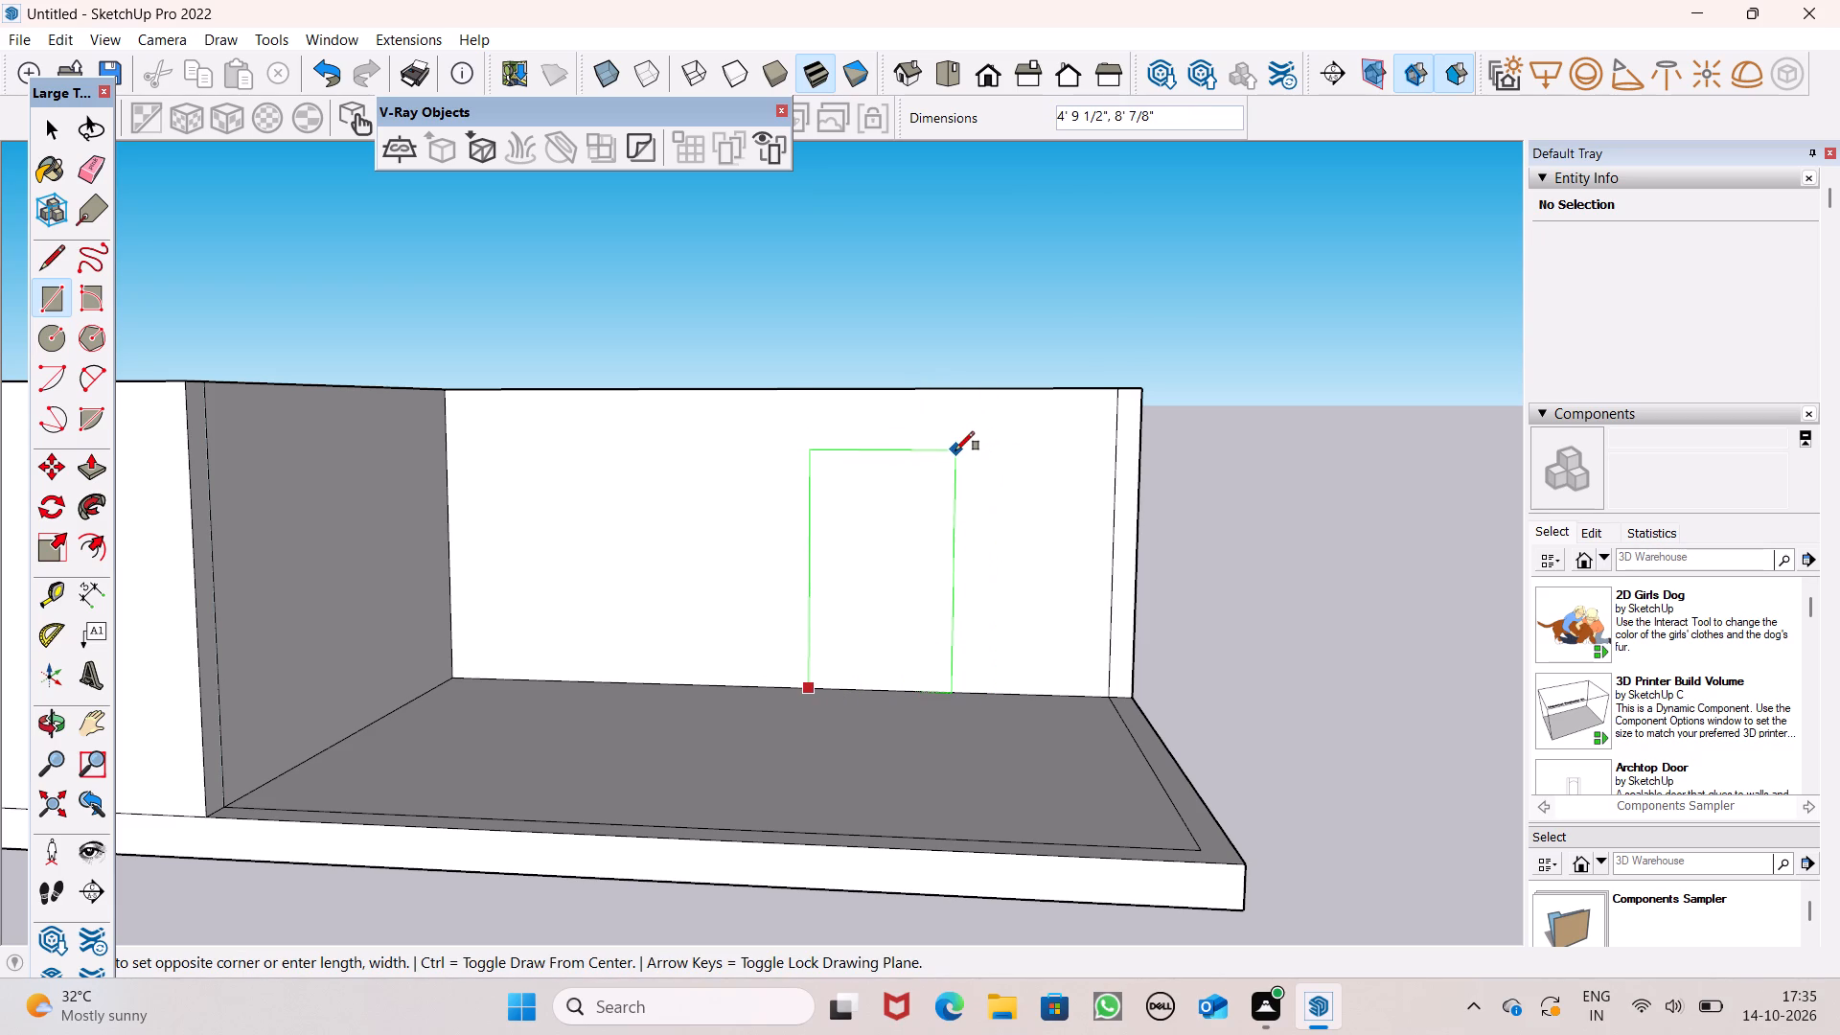
key("4")
type("',7'")
key("Return")
key("space")
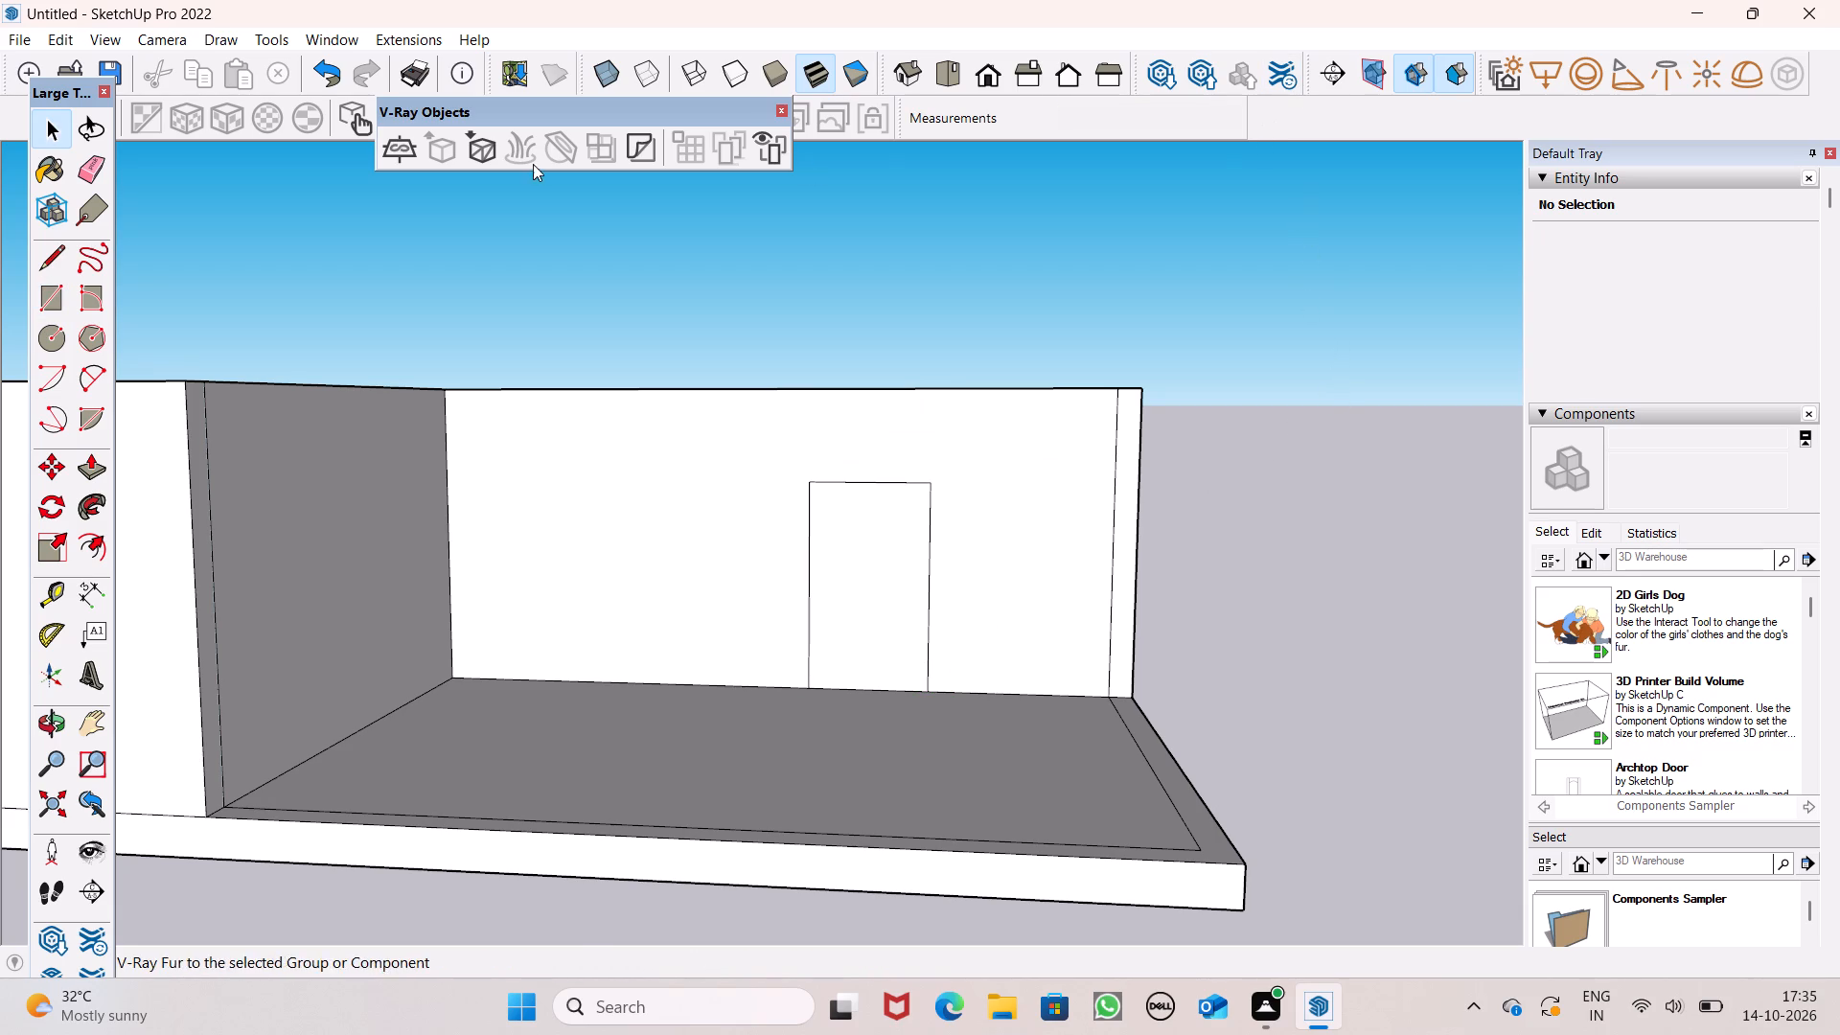
Draw a window rectangle about 5' wide by 4' high beside the door outline on the porch-facing wall.
left_click(54, 310)
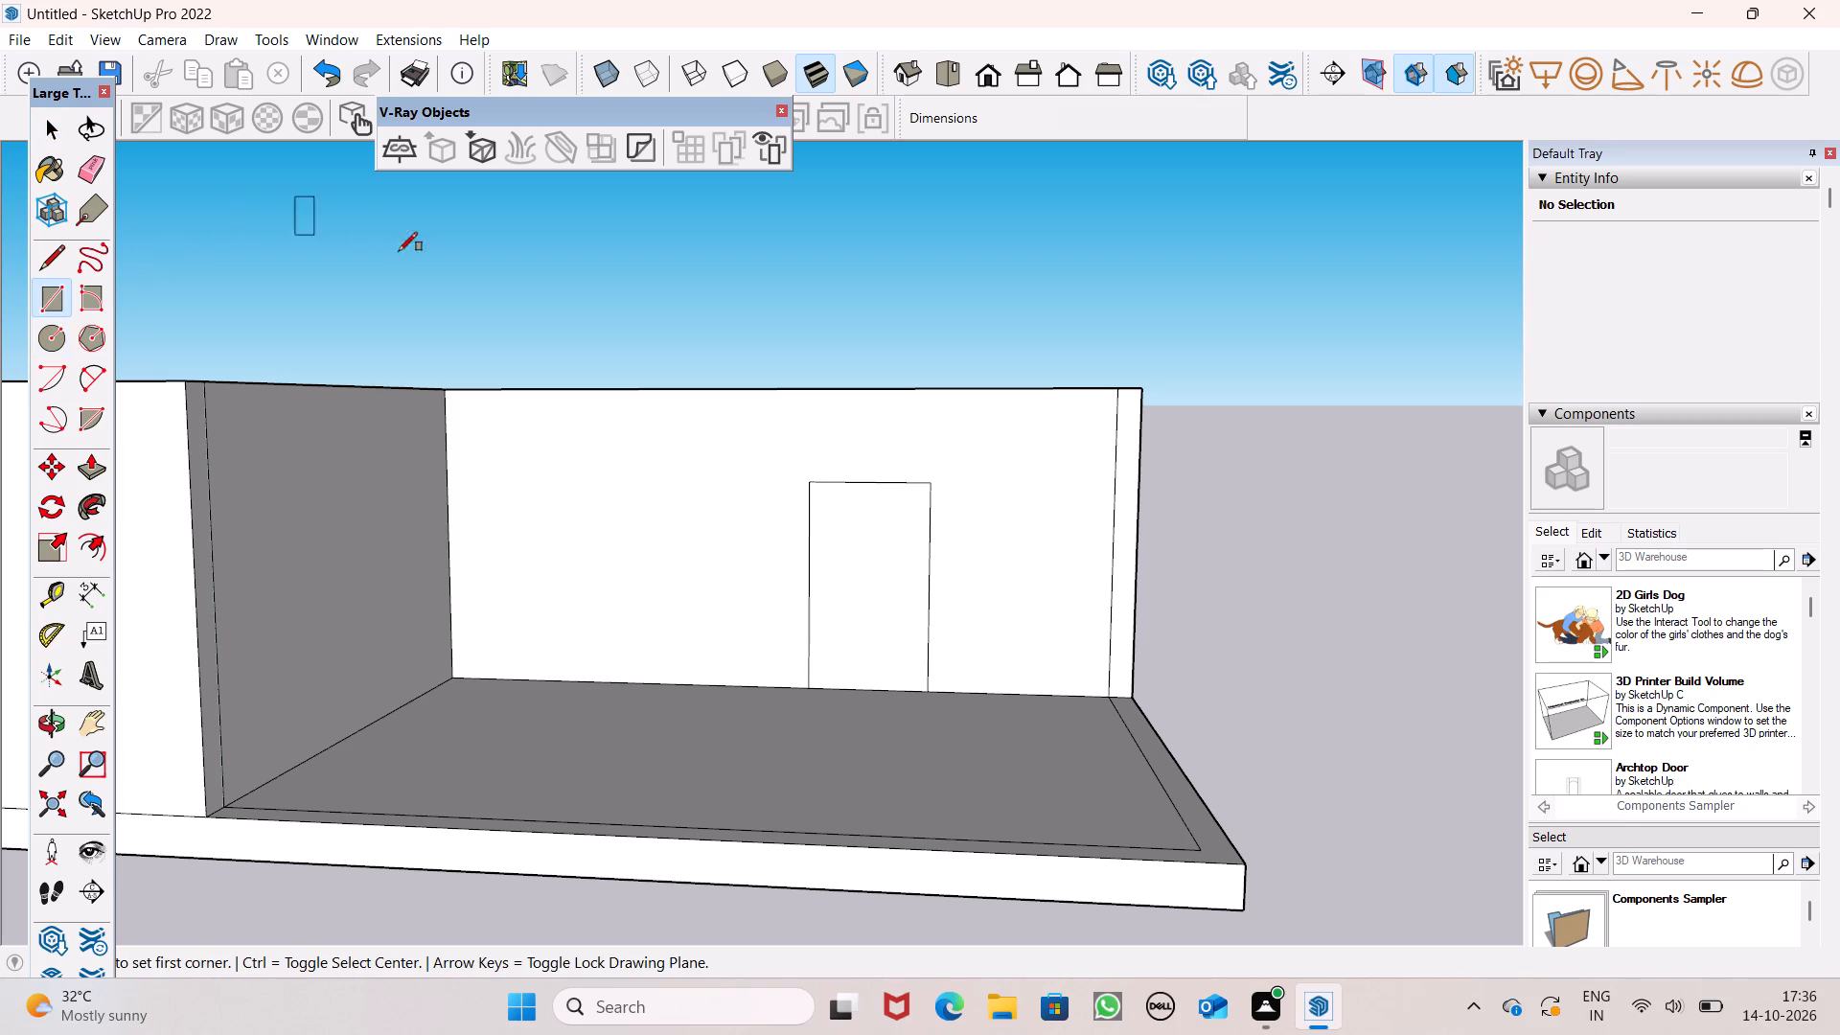
scroll(597, 478, "up", 4)
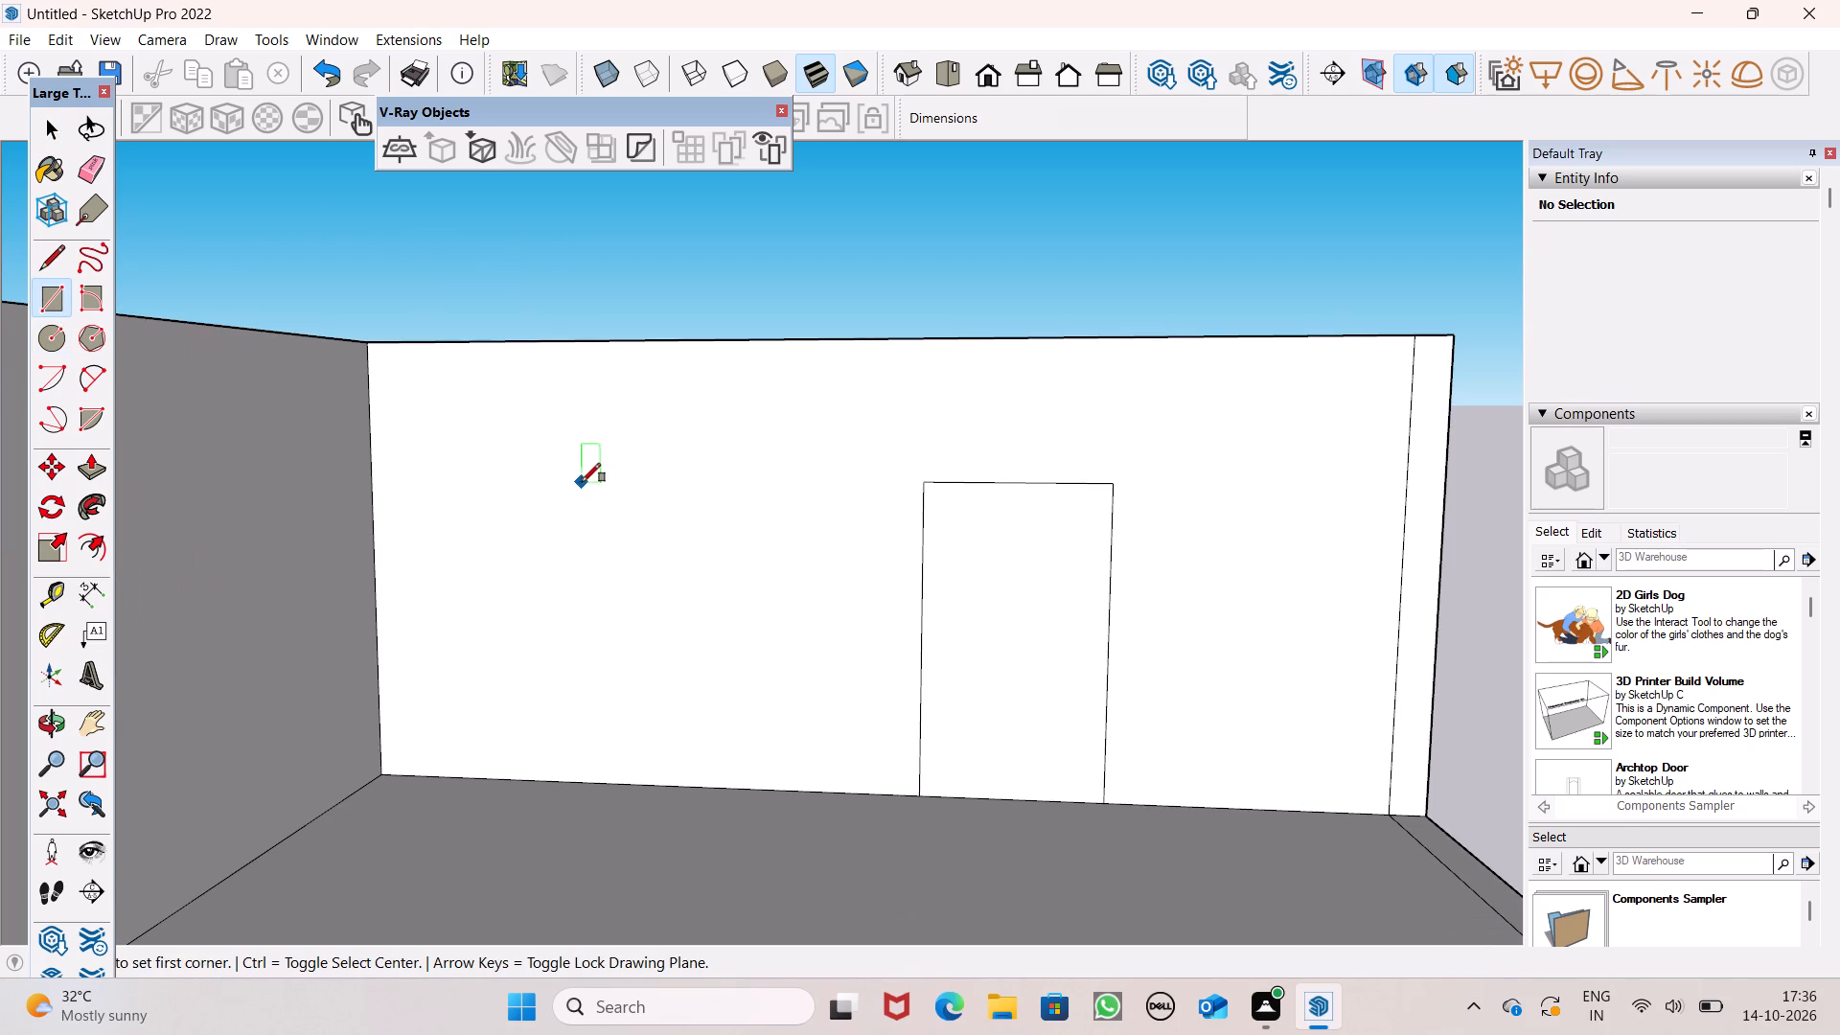
left_click(582, 469)
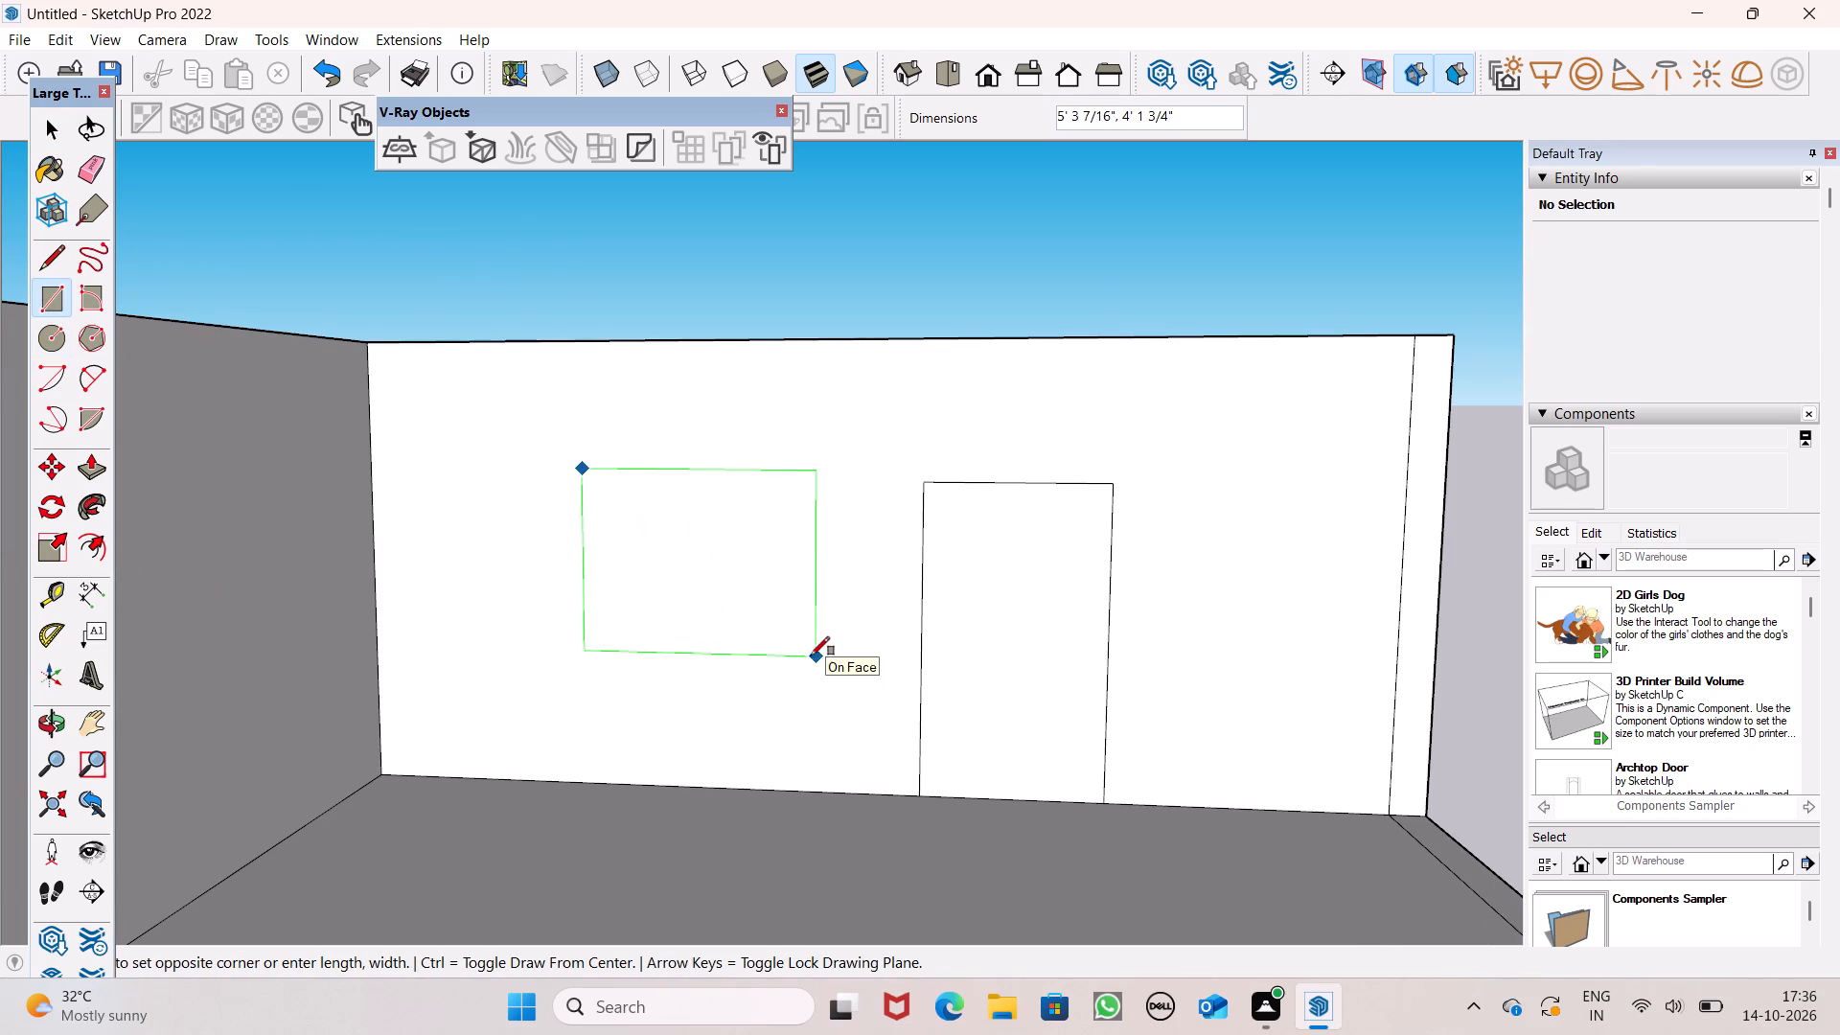
left_click(799, 657)
key("space")
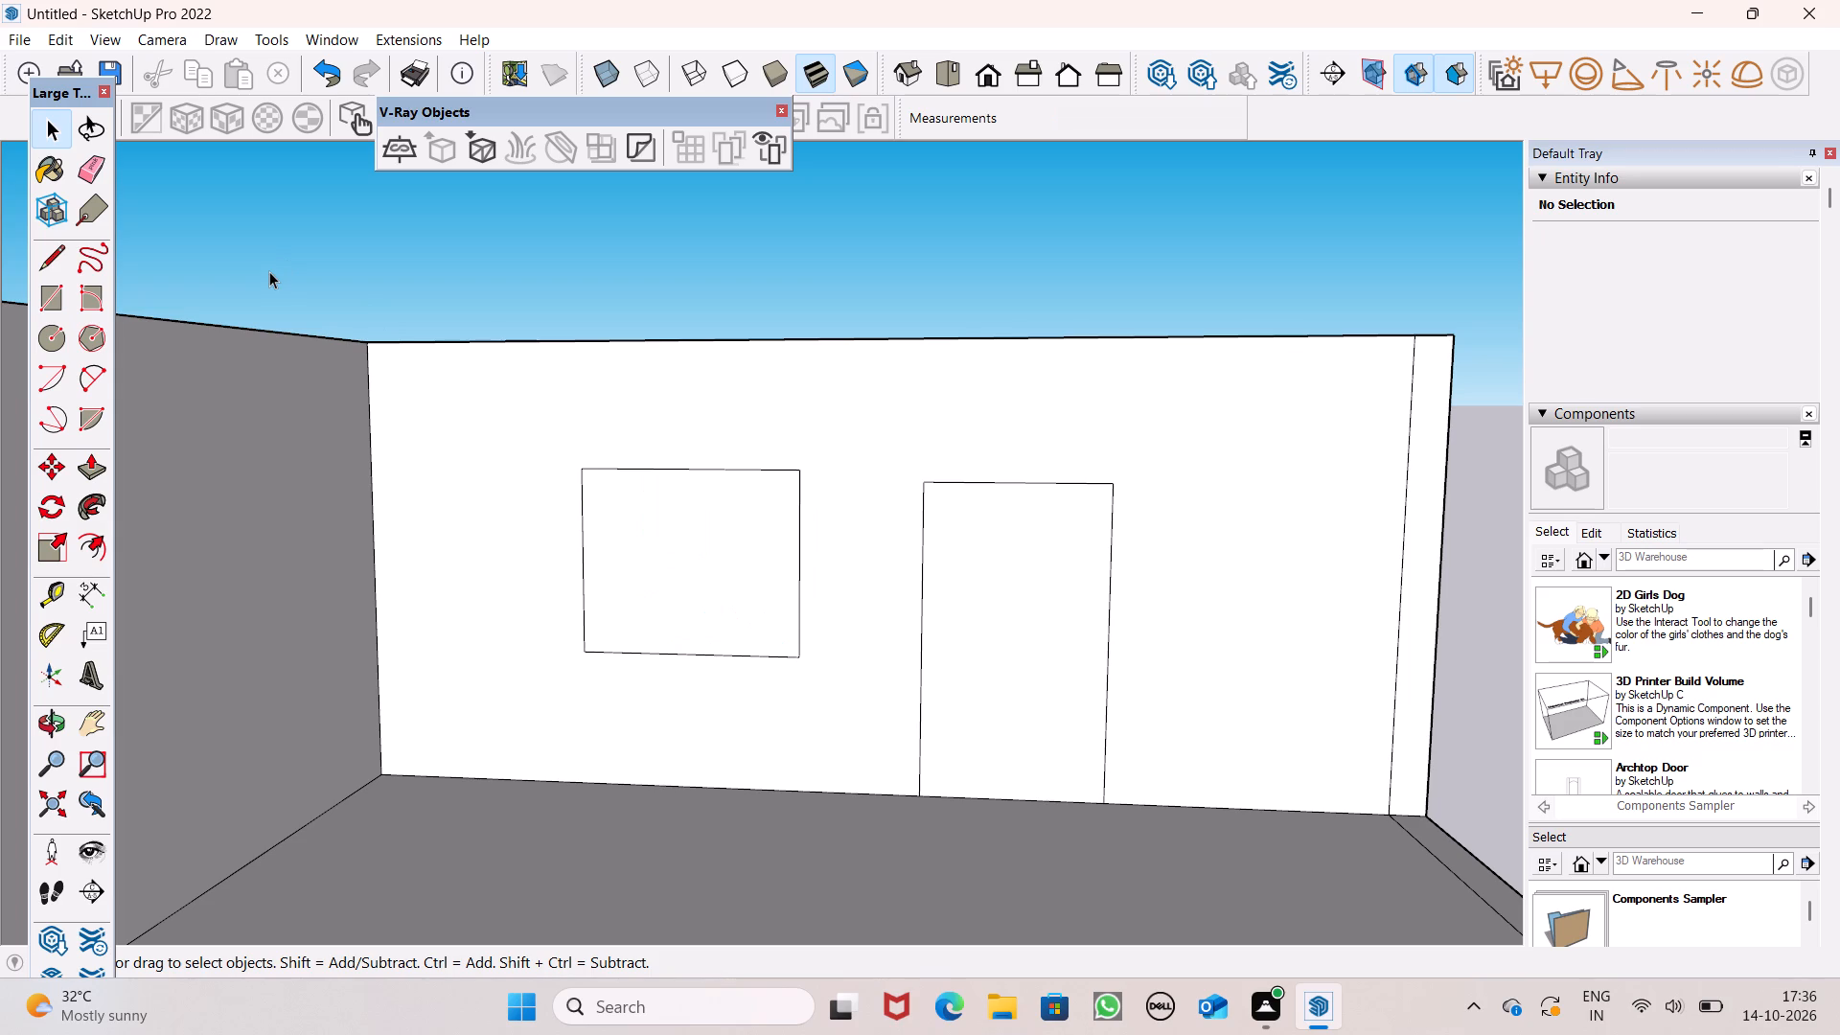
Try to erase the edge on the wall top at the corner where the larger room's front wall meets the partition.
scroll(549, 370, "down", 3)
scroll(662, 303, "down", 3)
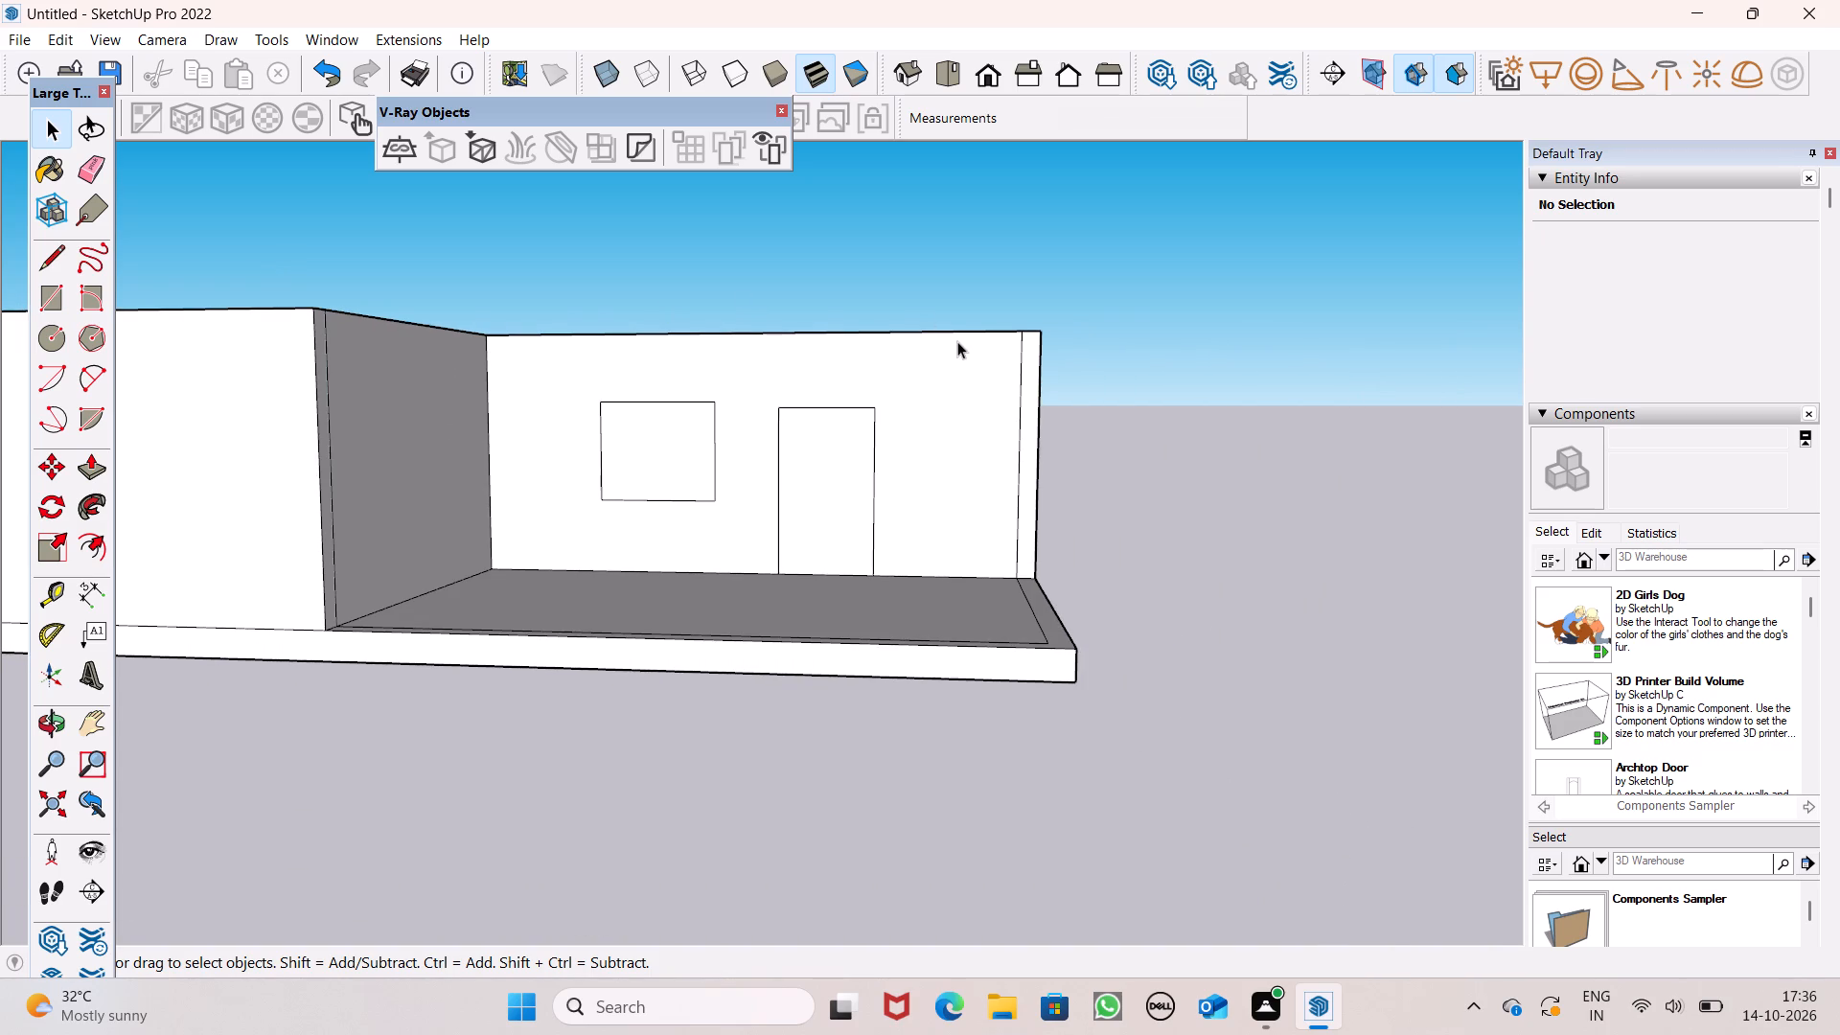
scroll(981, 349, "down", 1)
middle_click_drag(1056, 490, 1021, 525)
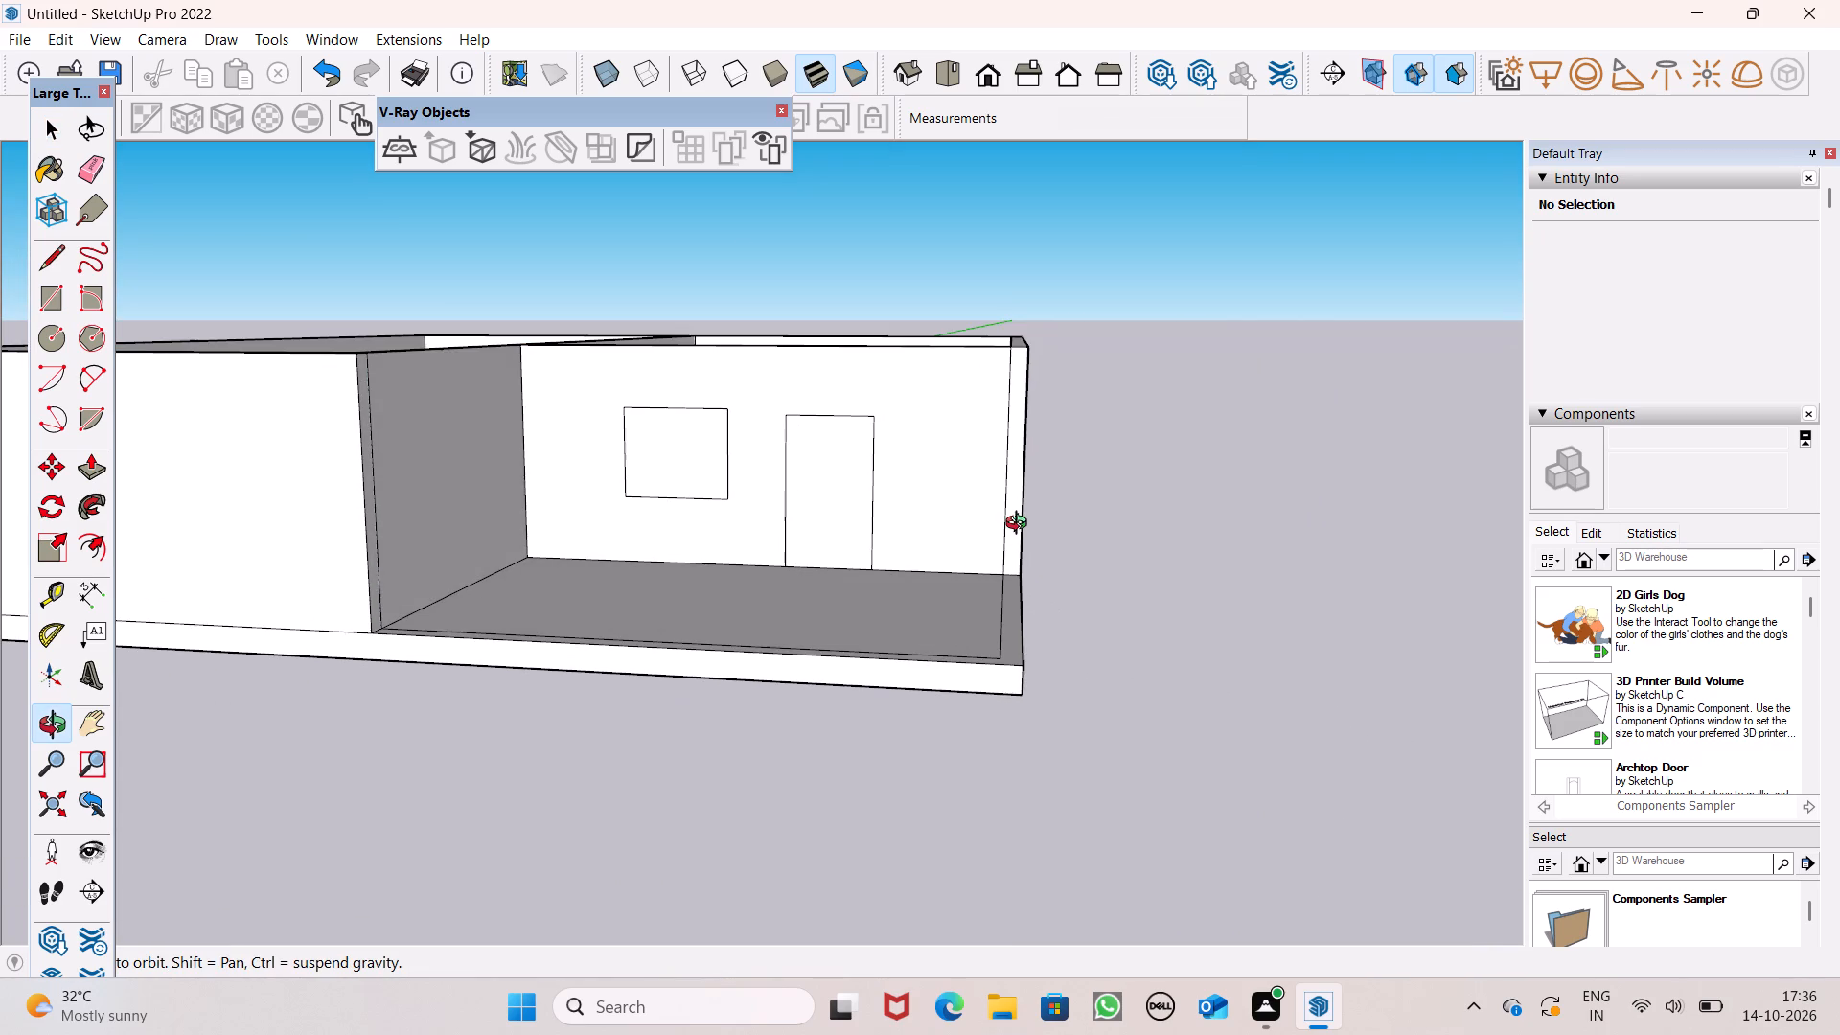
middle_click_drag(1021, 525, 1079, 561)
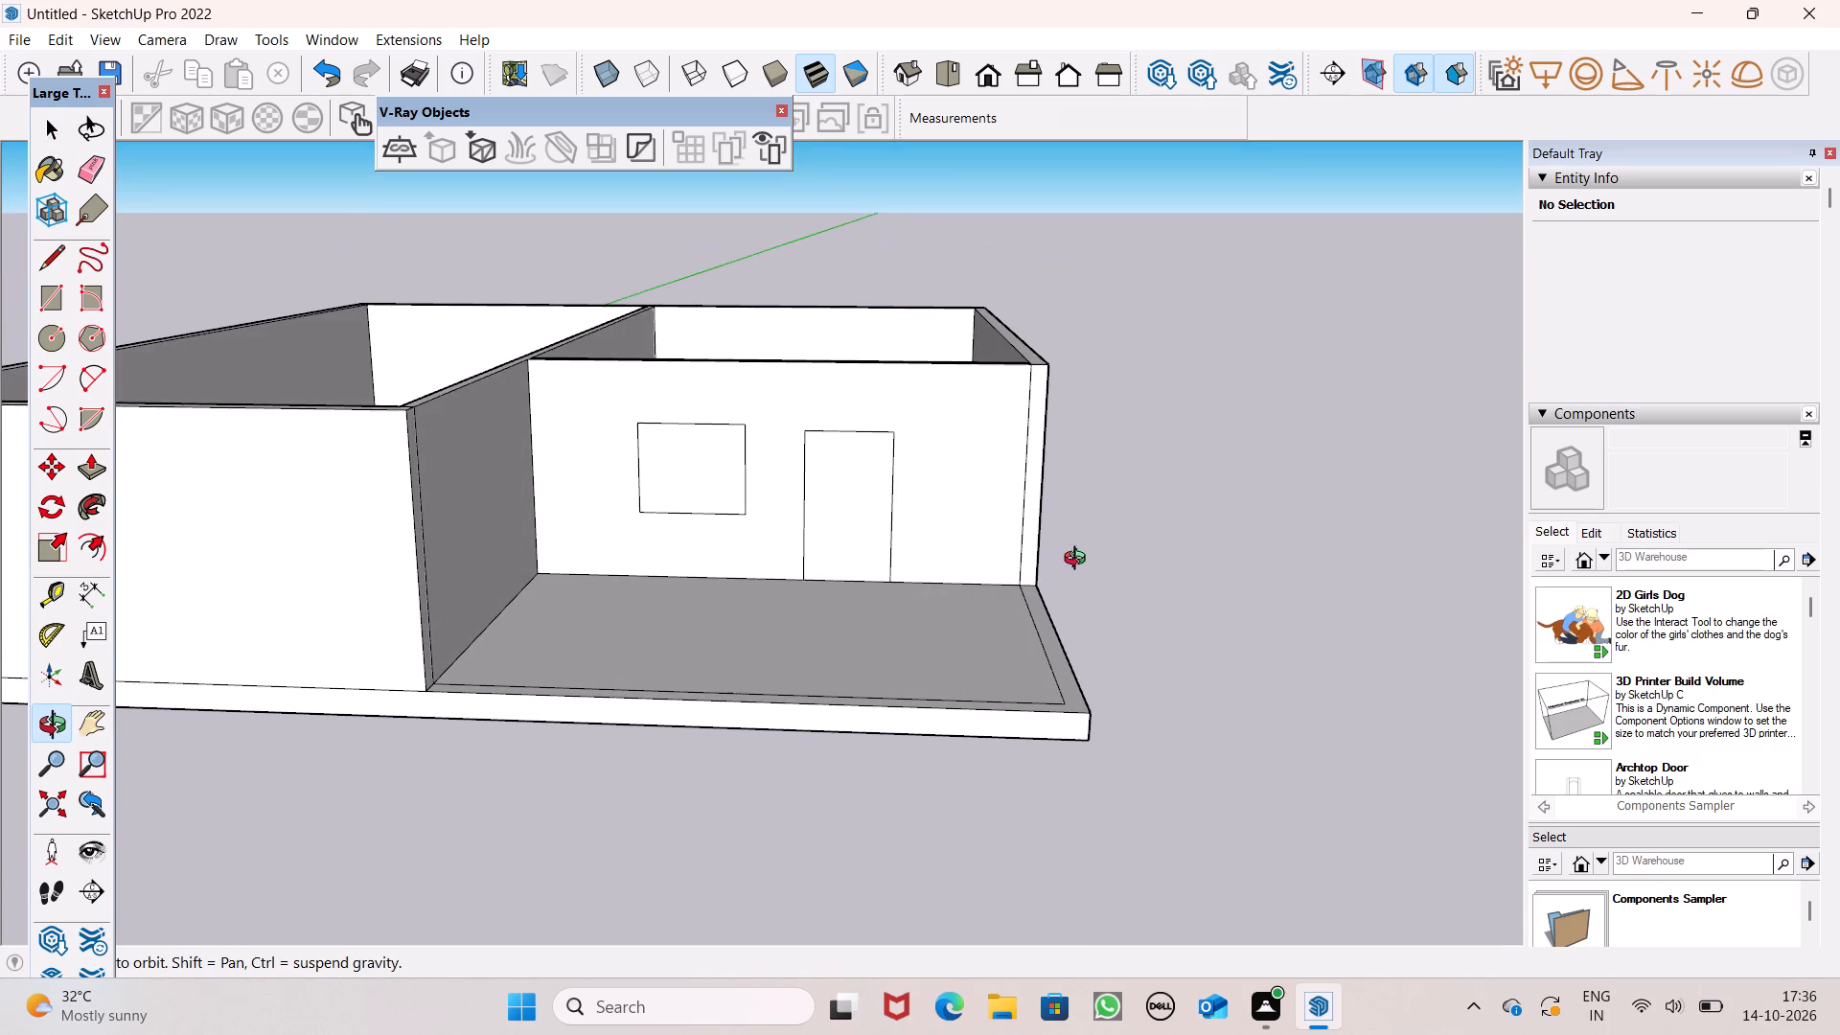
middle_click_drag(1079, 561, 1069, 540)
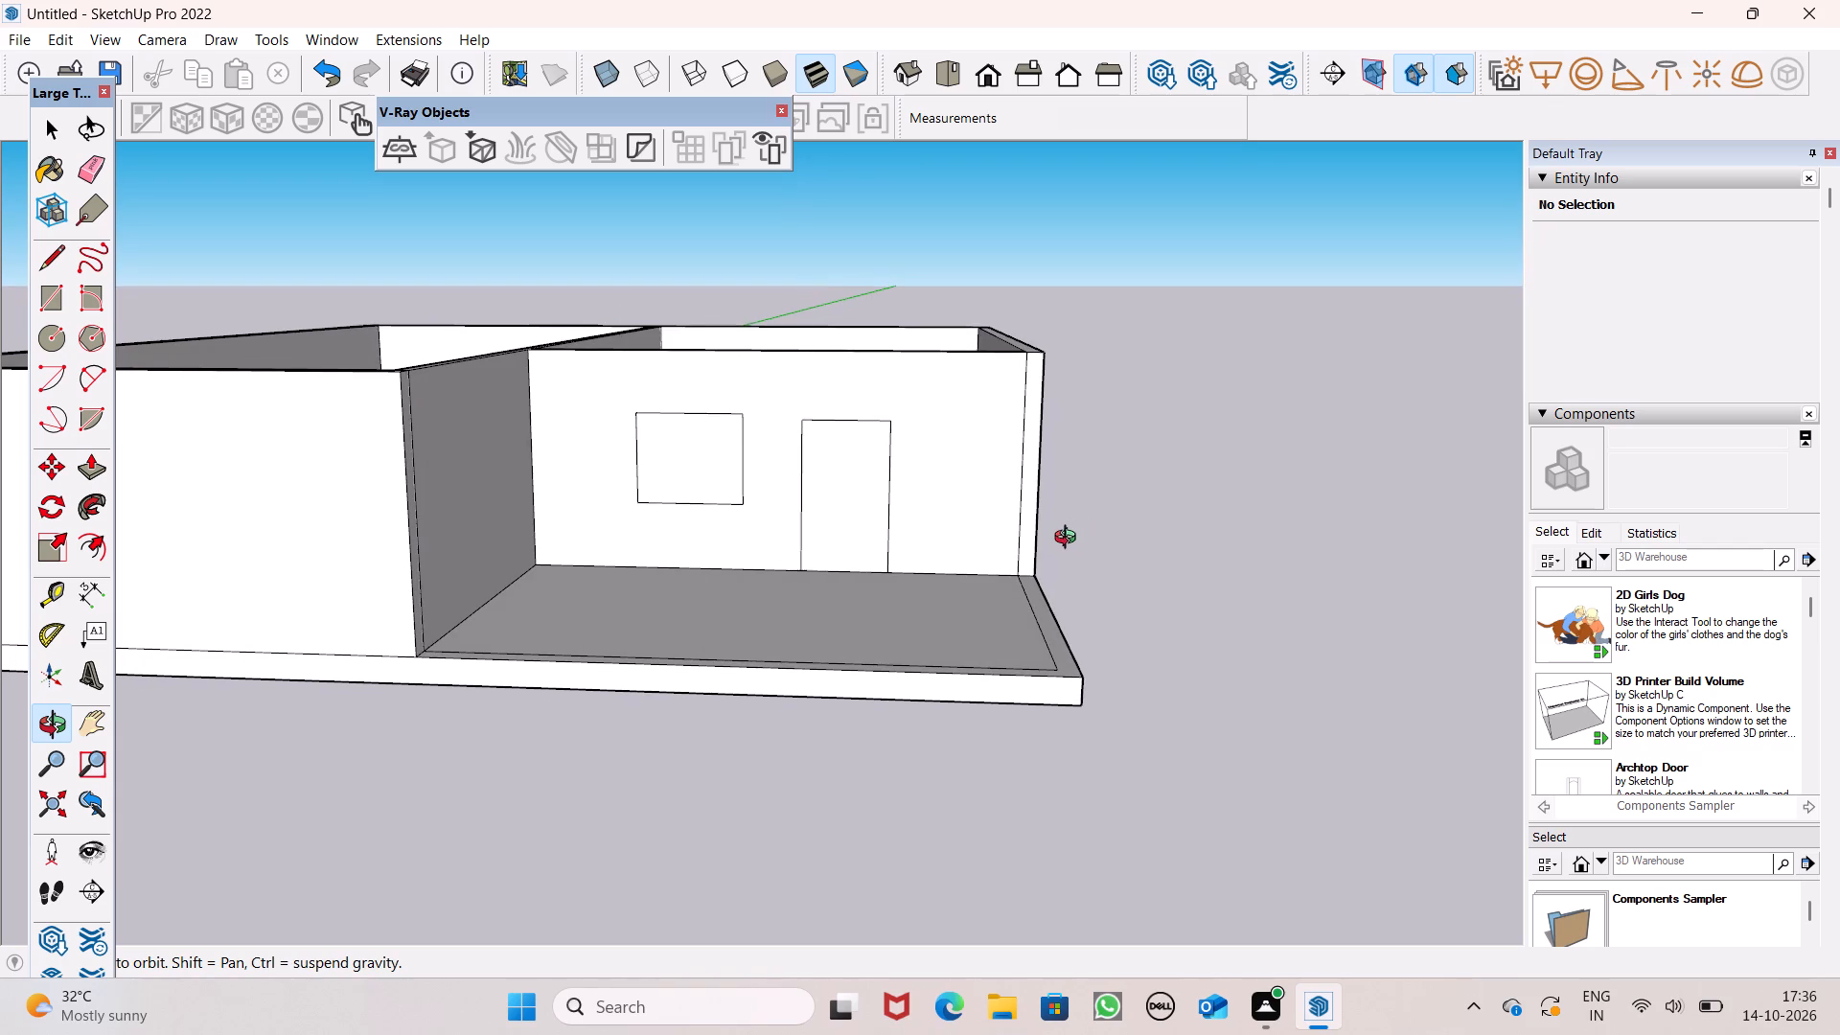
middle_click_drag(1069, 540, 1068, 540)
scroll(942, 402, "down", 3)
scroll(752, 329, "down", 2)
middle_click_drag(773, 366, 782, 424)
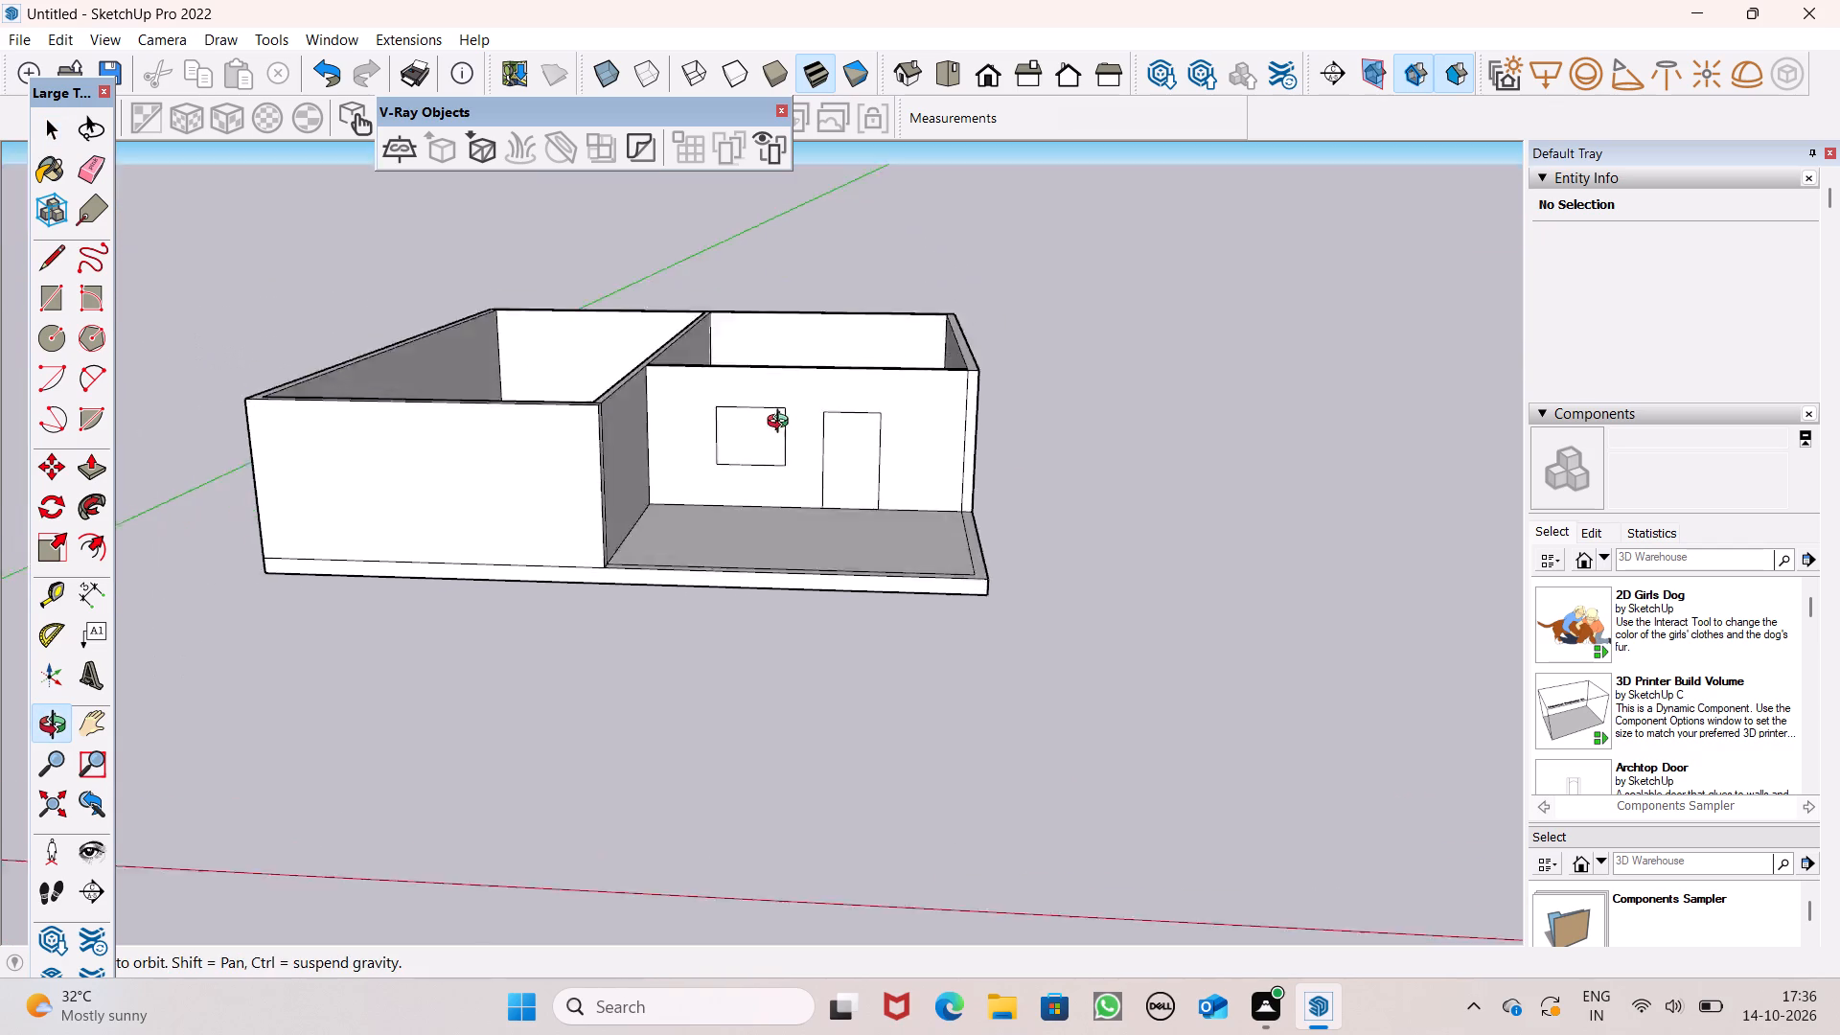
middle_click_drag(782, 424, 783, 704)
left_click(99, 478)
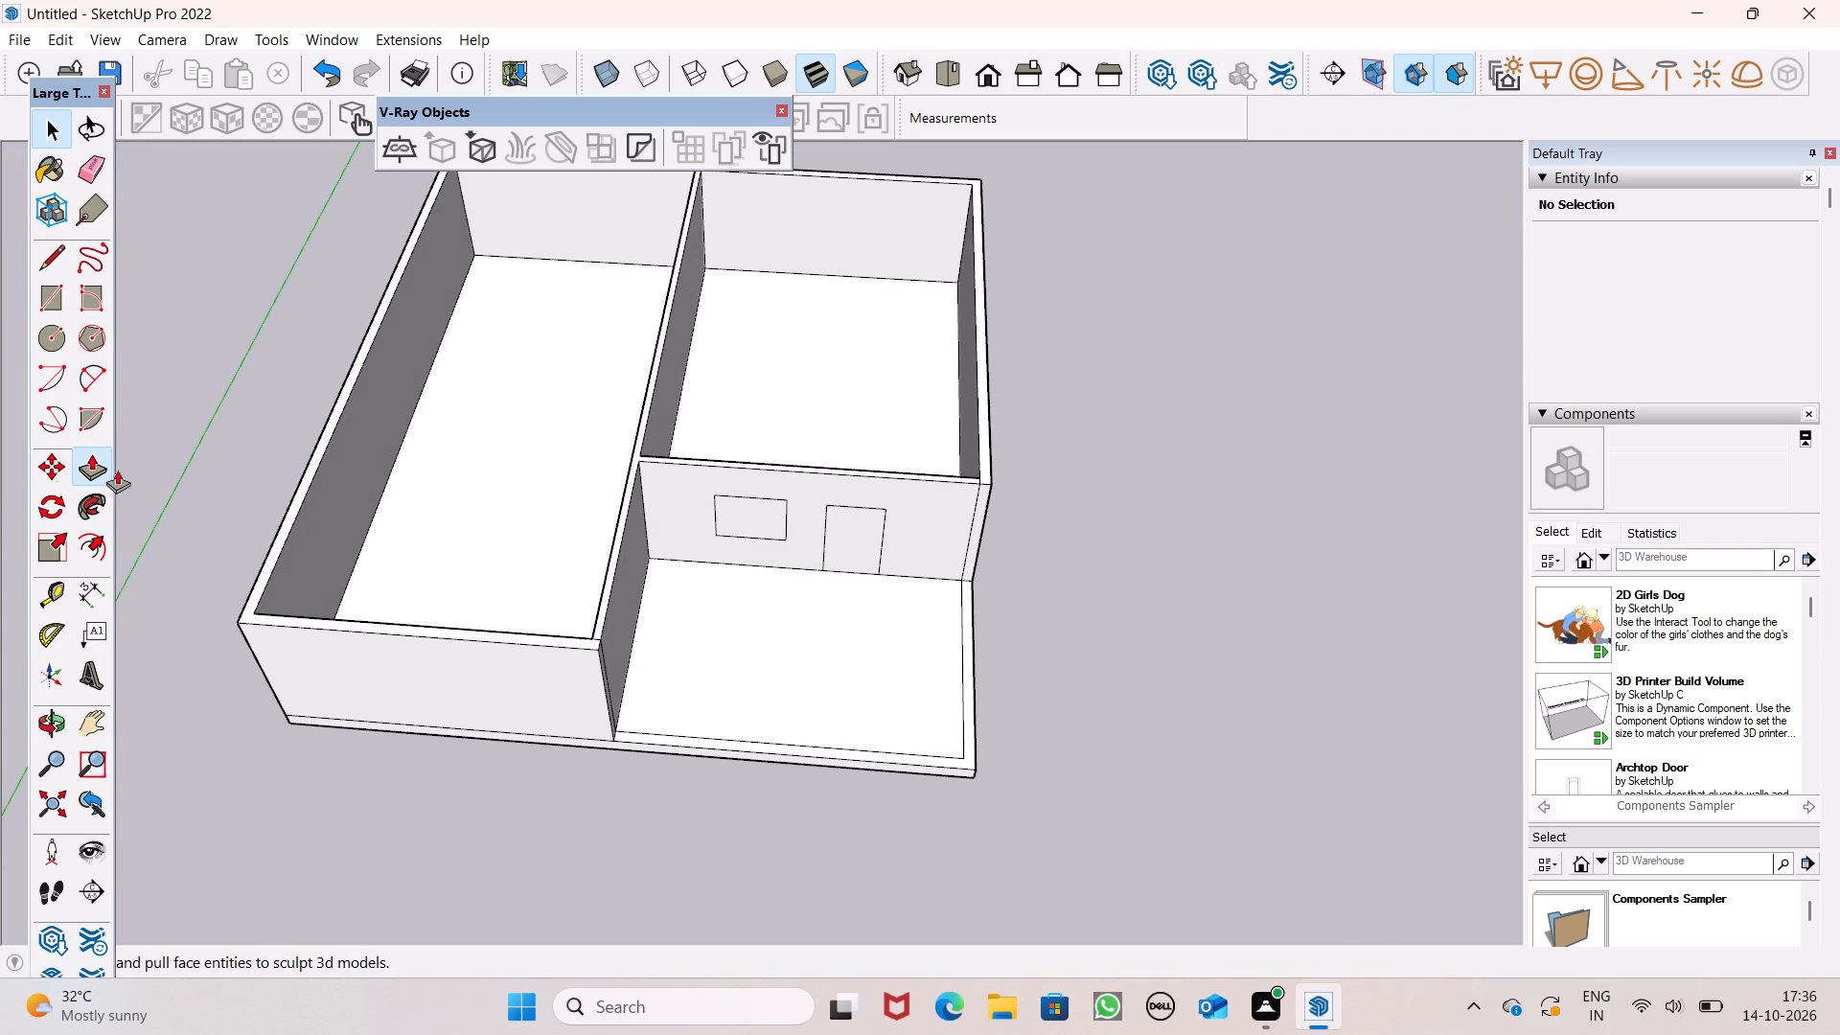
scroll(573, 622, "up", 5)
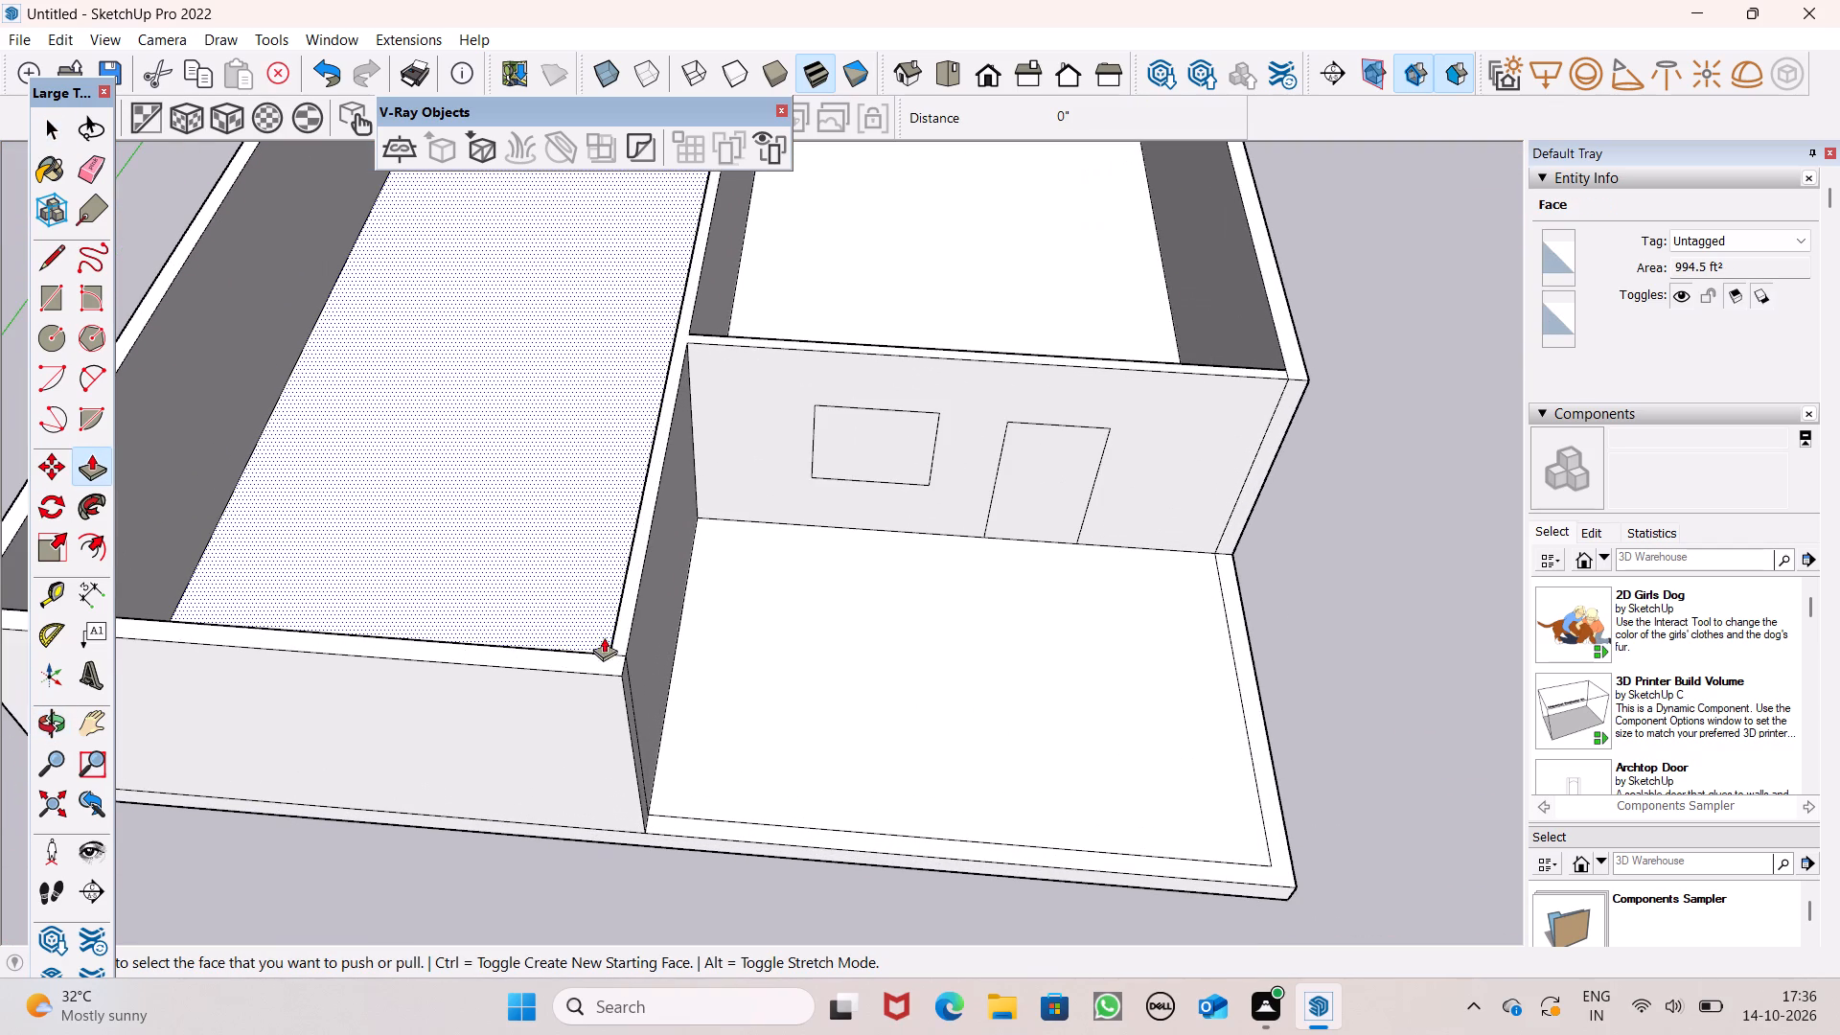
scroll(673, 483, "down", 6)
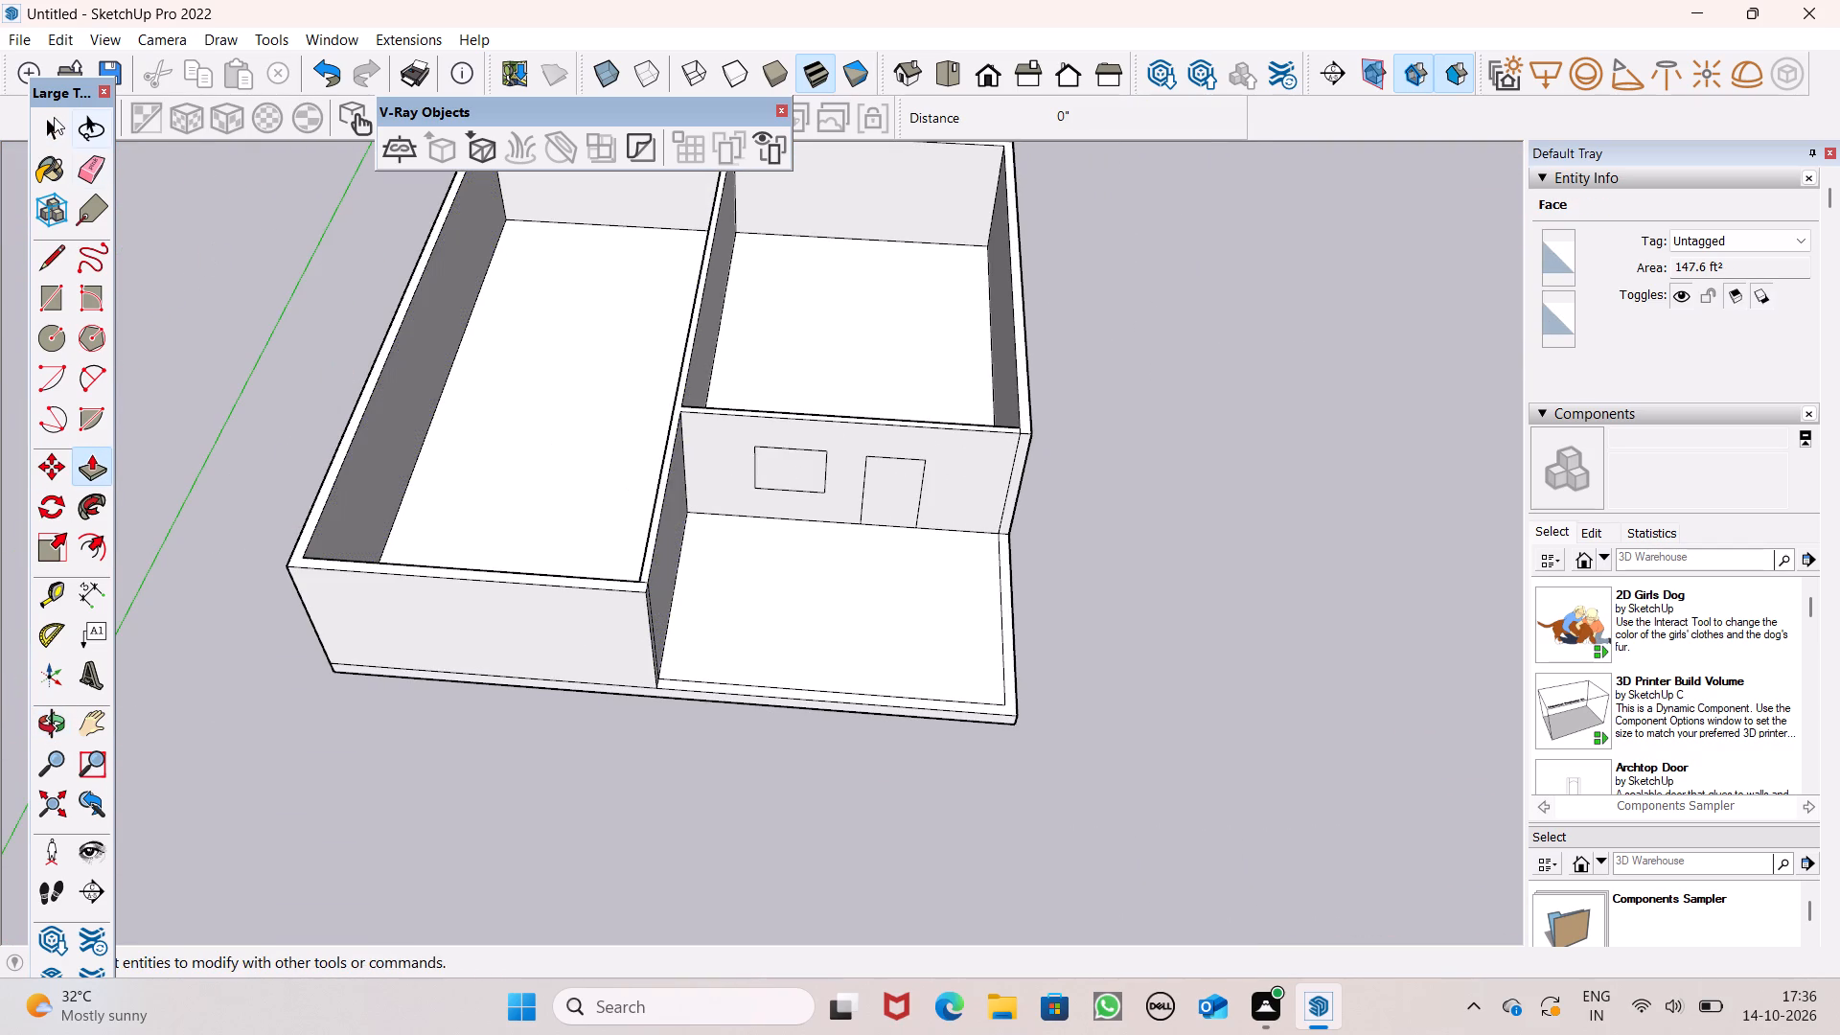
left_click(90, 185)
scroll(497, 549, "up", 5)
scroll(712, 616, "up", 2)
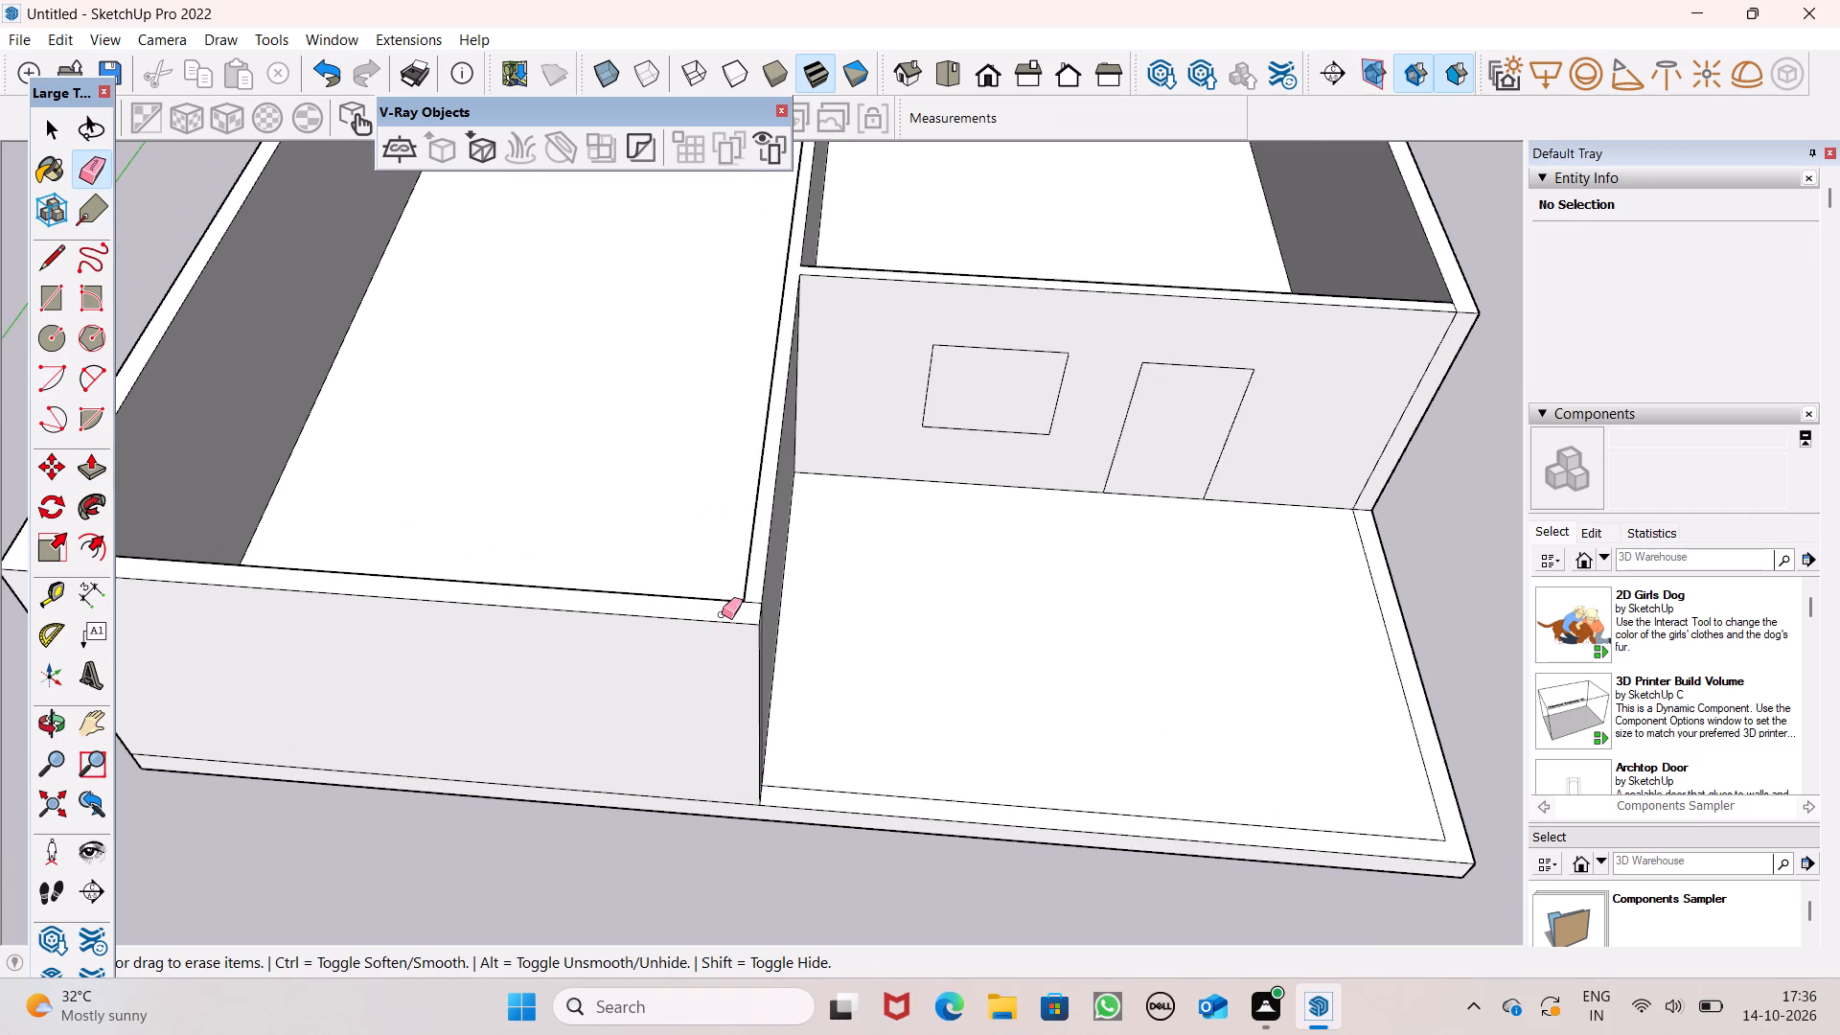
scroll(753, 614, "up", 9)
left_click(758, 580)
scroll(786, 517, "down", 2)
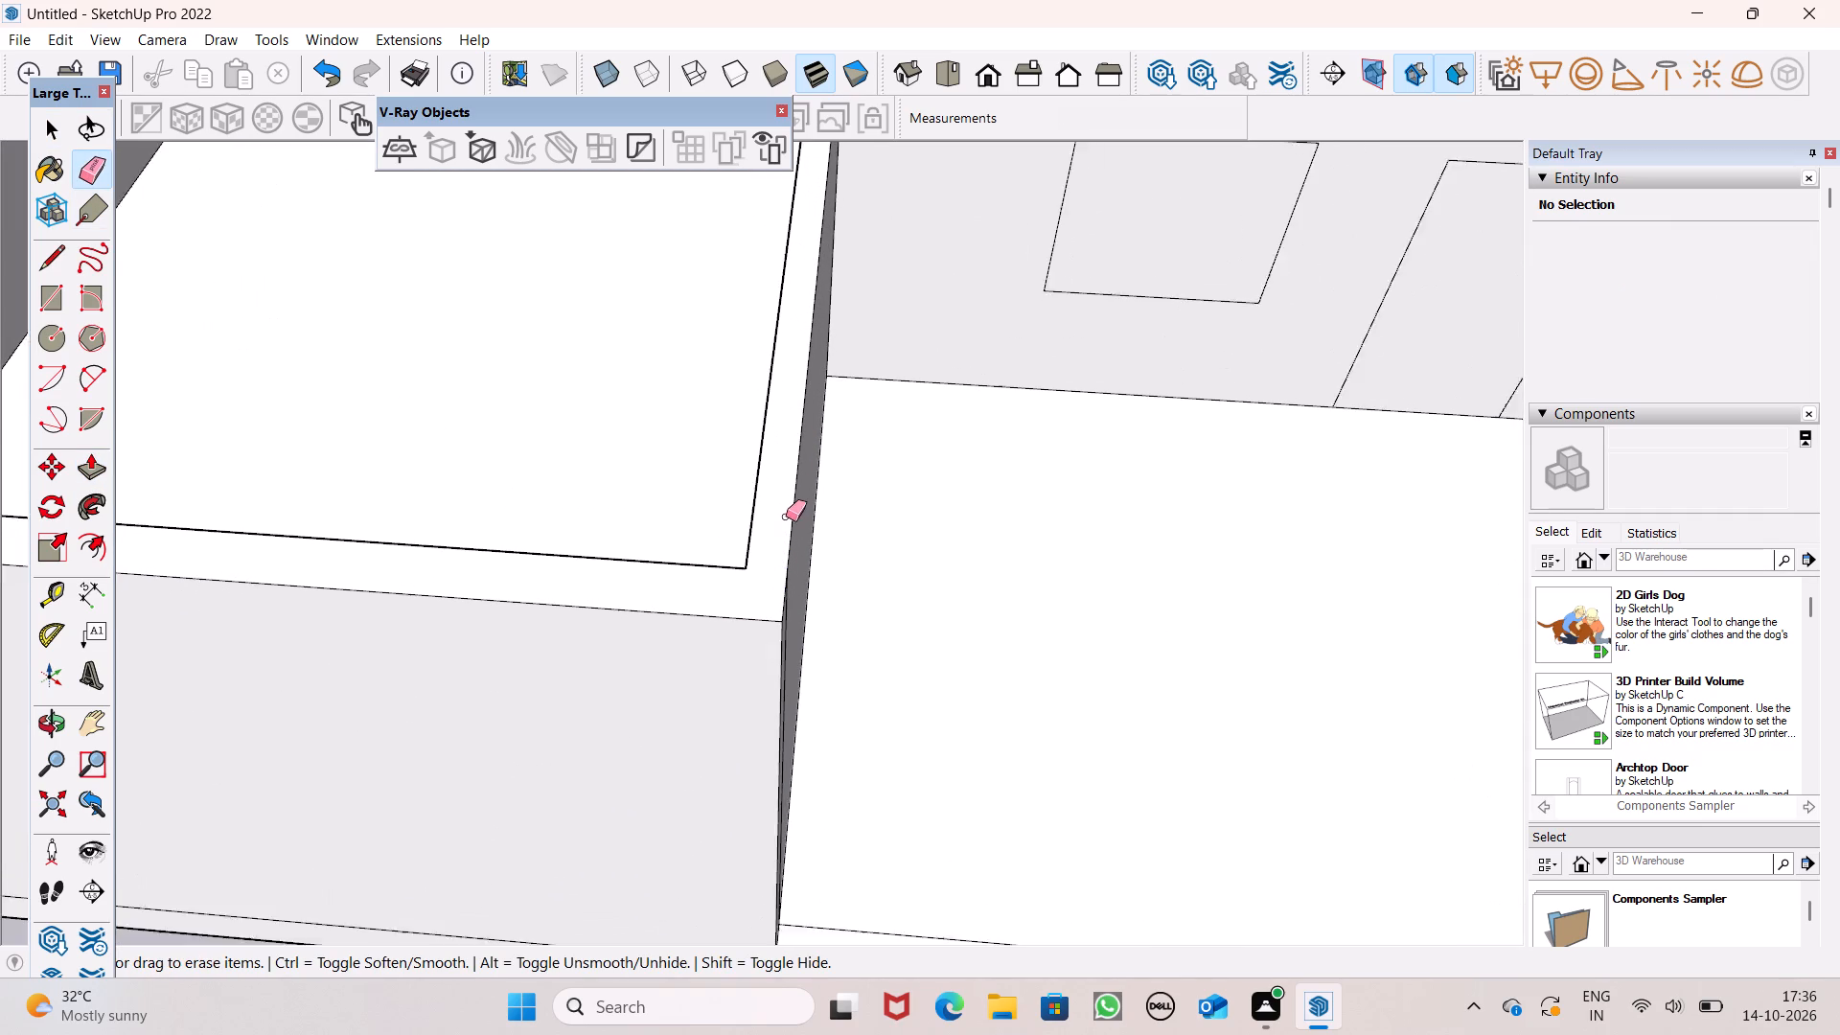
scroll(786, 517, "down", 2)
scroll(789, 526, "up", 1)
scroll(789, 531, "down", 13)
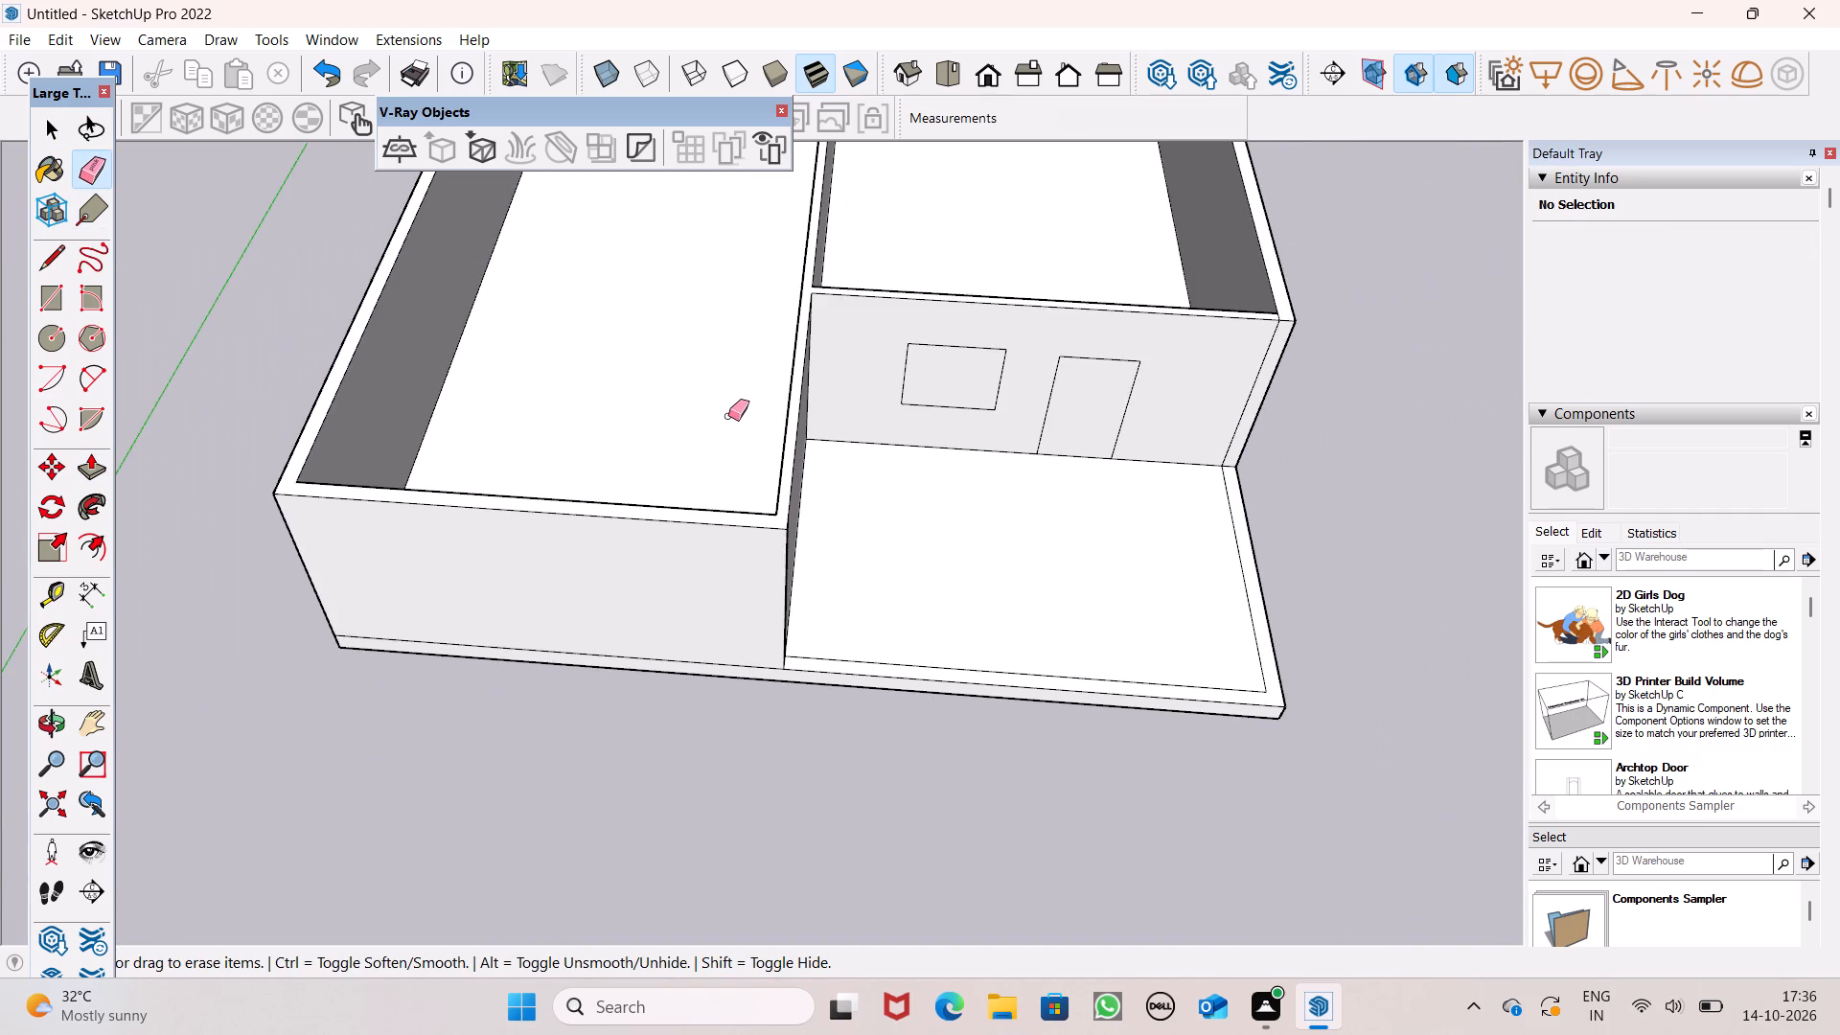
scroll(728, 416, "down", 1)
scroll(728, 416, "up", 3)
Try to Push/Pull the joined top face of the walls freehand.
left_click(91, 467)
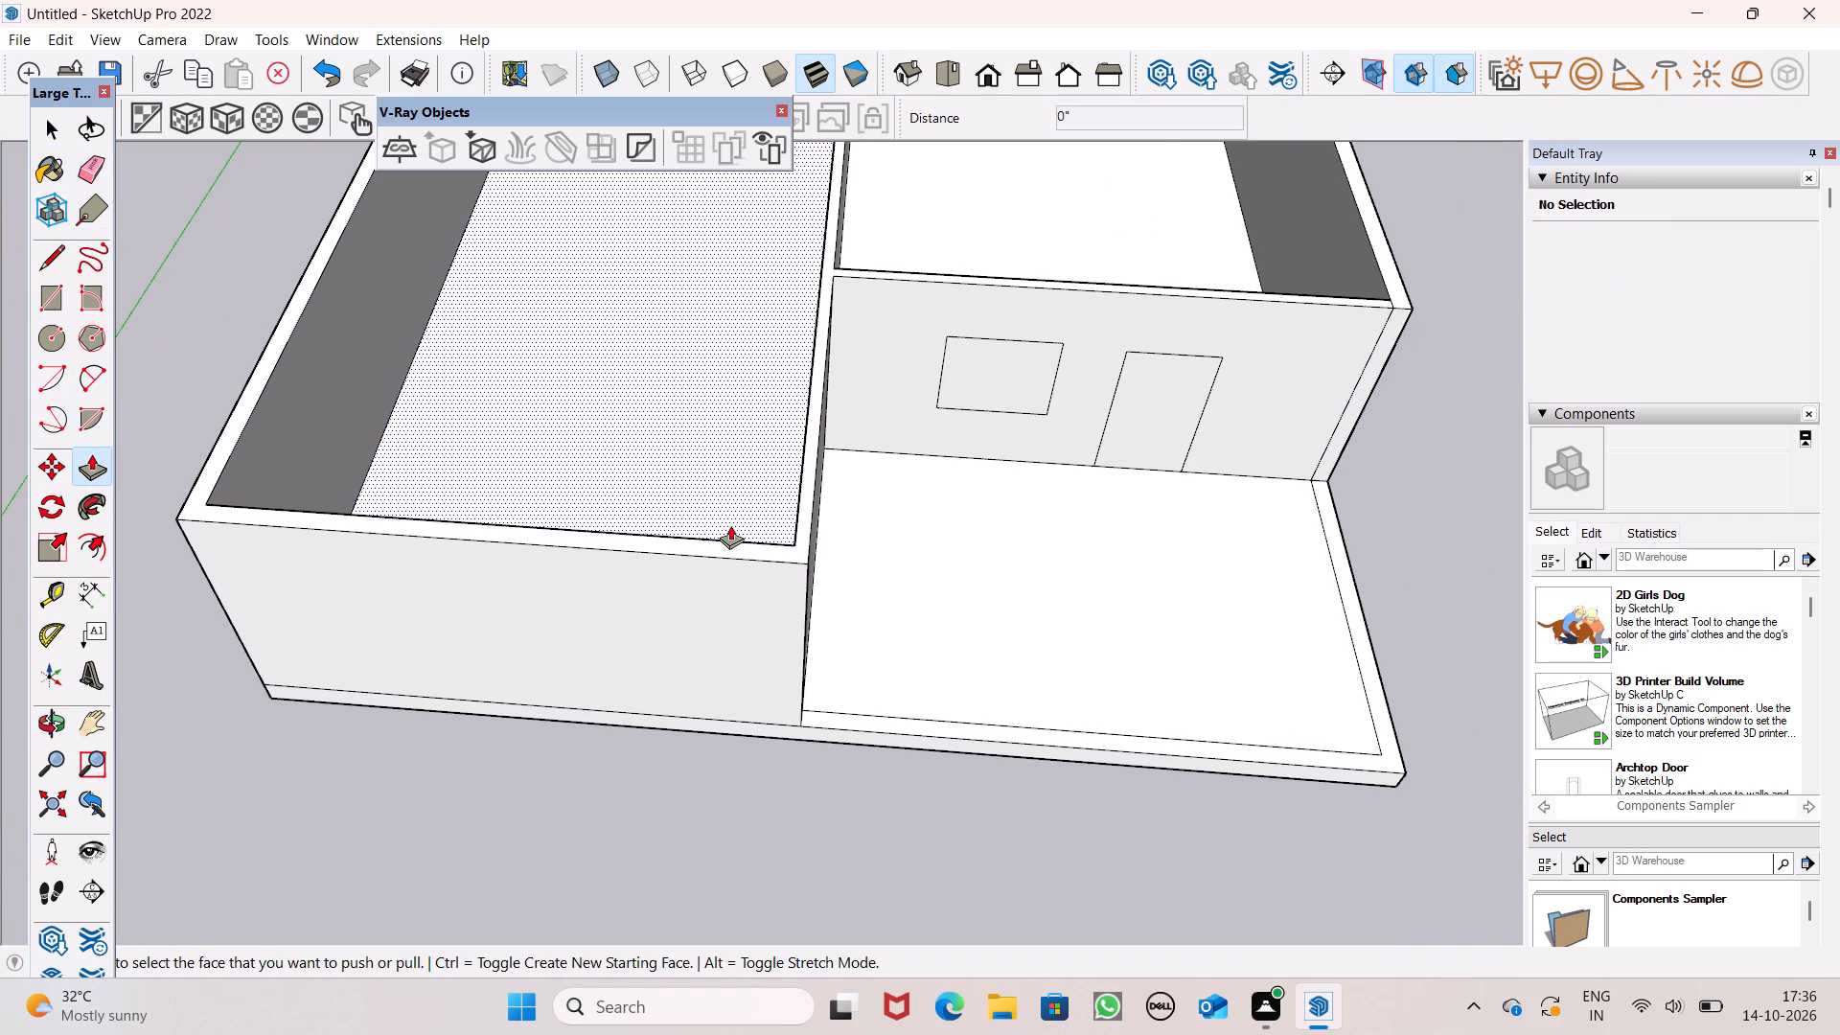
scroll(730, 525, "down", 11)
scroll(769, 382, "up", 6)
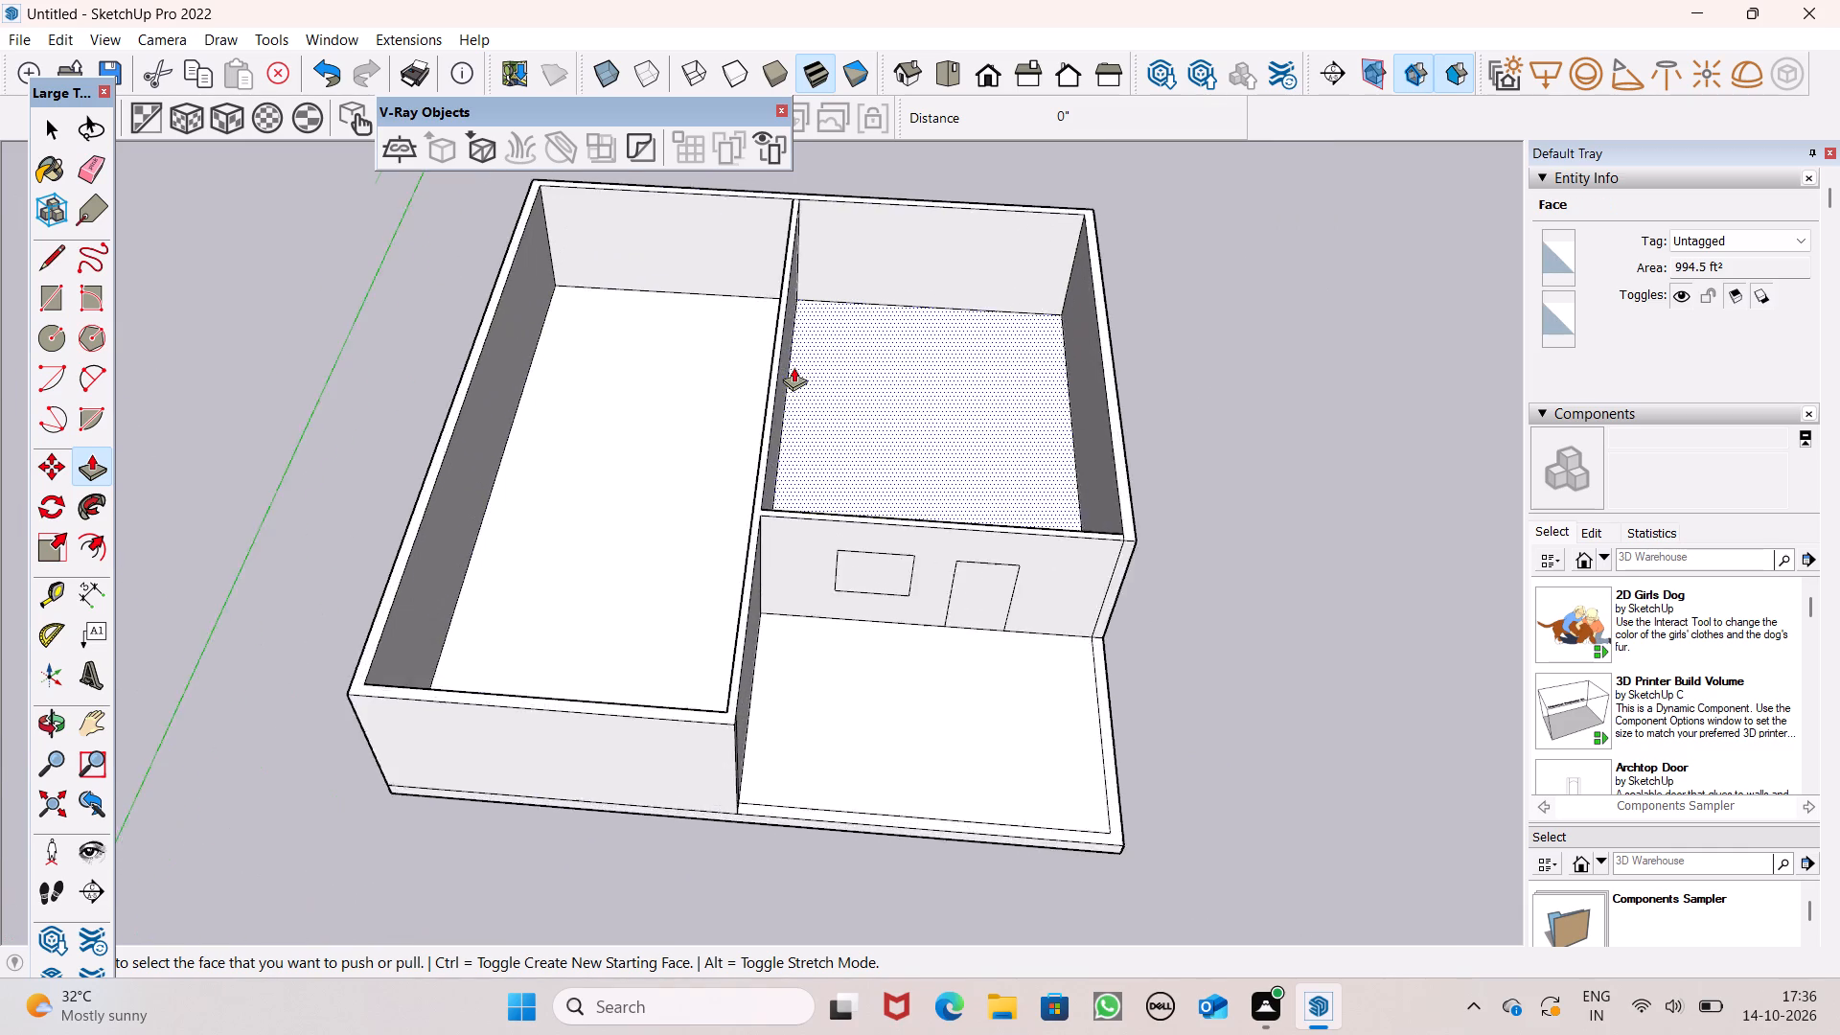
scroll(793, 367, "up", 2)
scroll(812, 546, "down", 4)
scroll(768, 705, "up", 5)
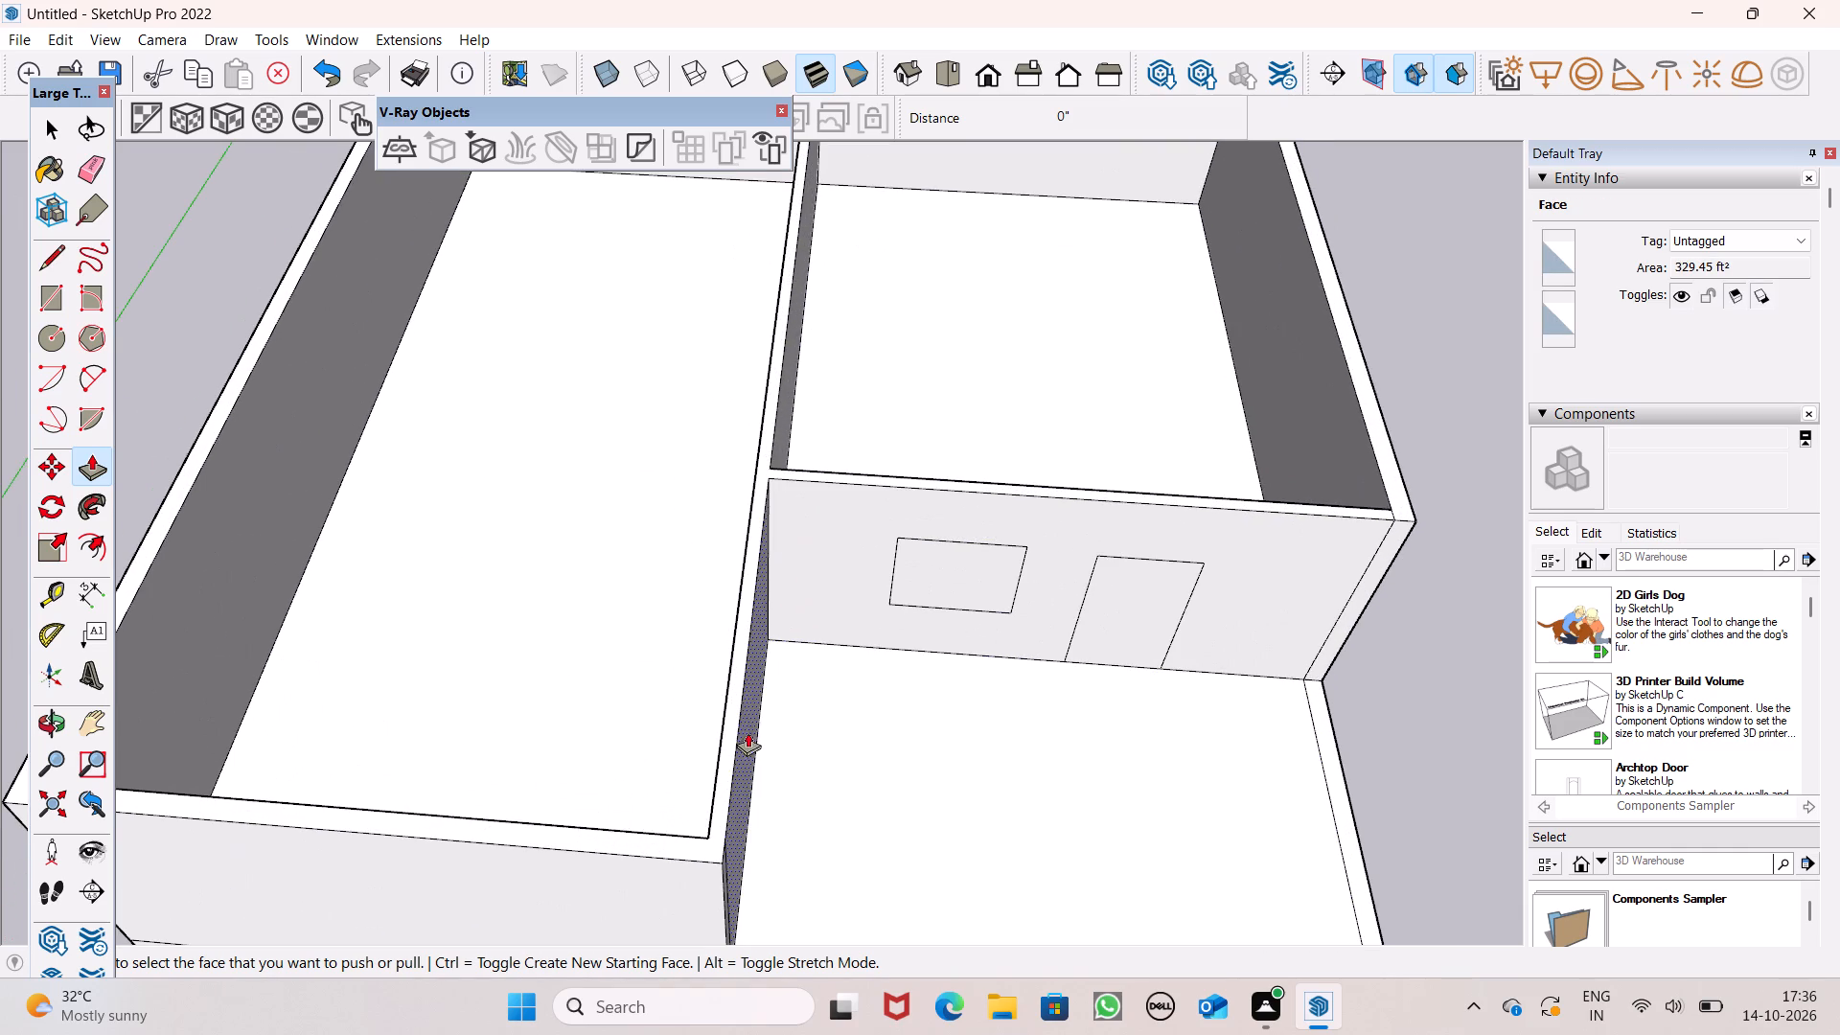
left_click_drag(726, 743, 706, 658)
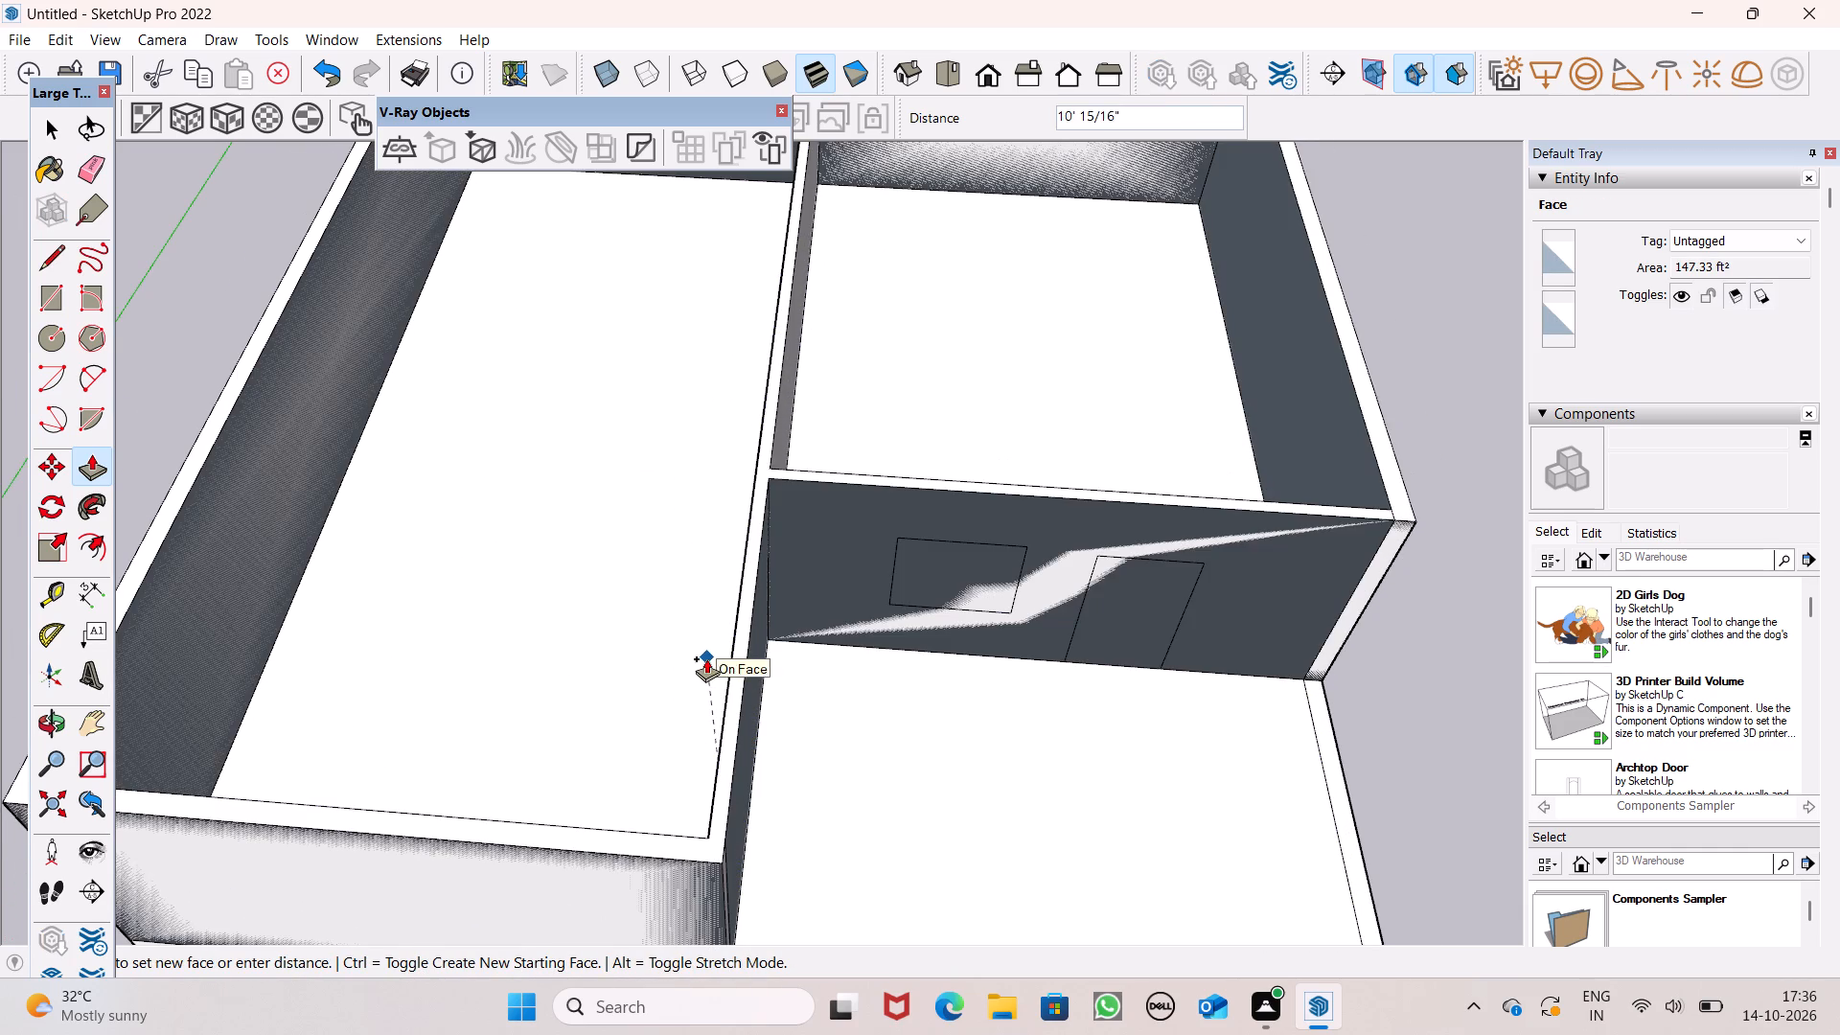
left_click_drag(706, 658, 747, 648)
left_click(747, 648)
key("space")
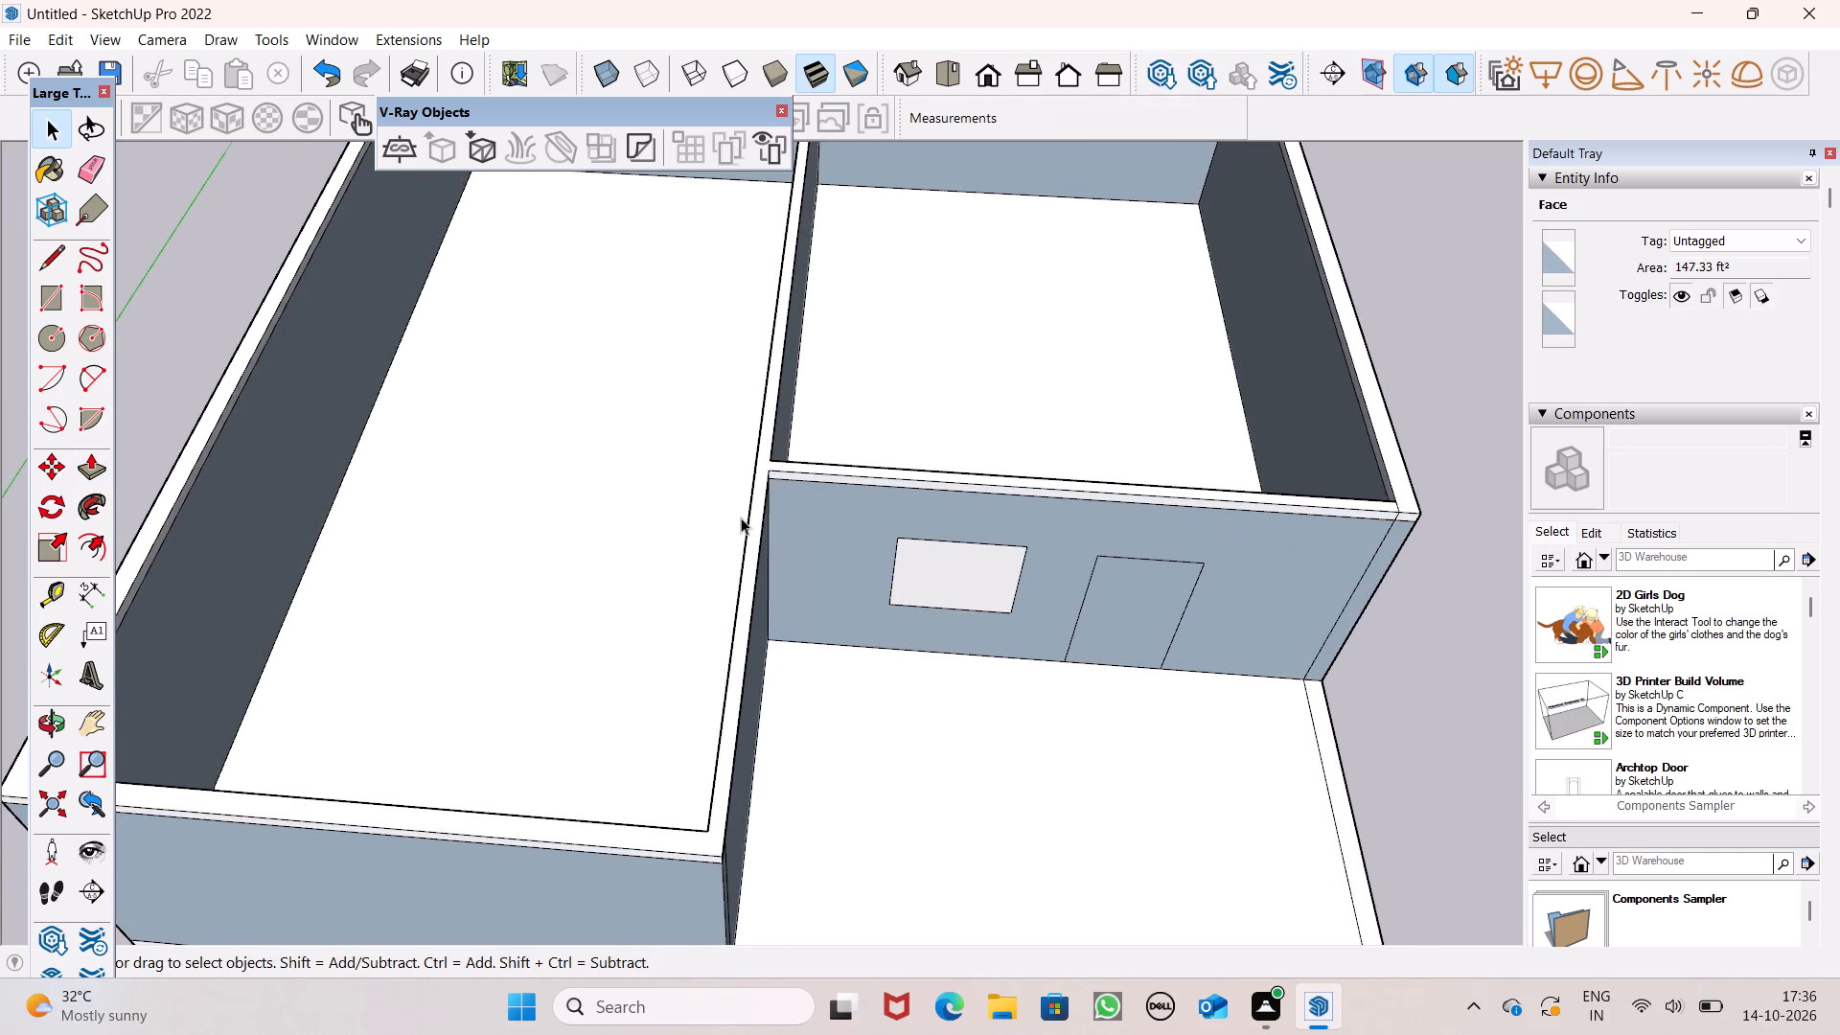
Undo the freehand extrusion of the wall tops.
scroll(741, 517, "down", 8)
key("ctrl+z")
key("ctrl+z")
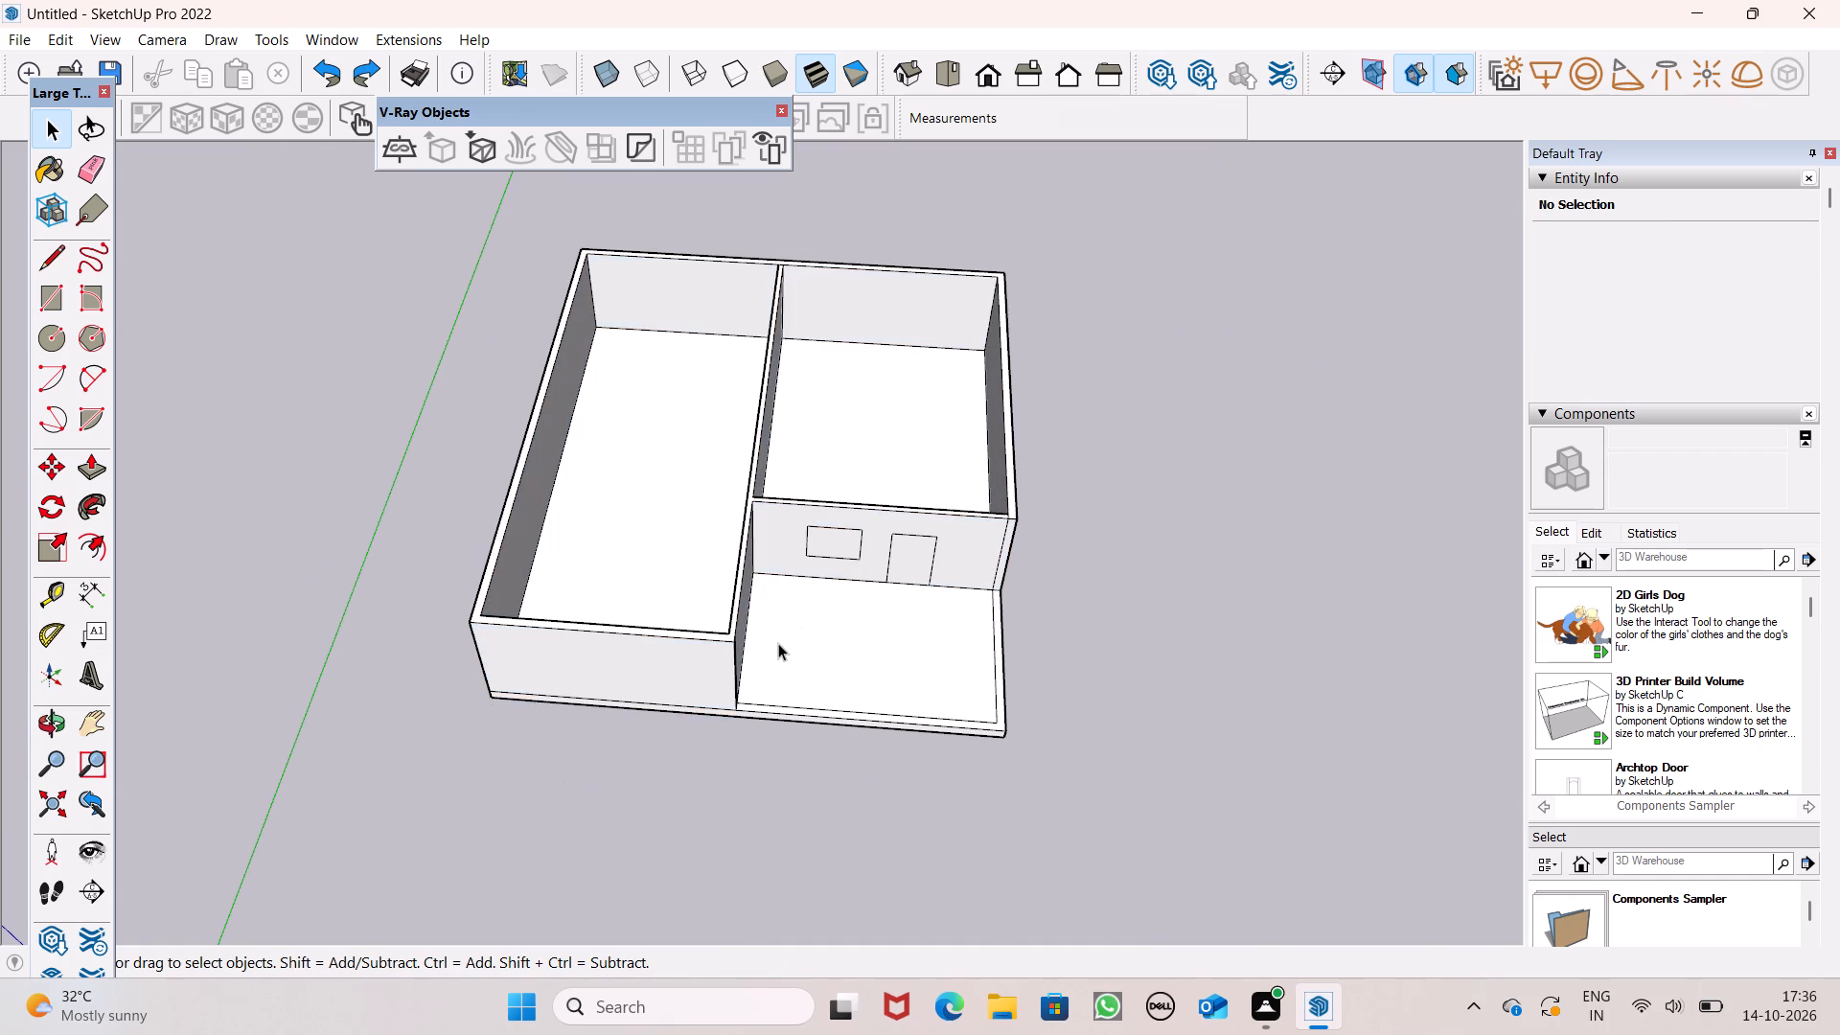
Push/Pull the joined top face of all the walls up 1' 5" with a new starting face.
middle_click_drag(778, 643, 779, 671)
scroll(730, 596, "up", 2)
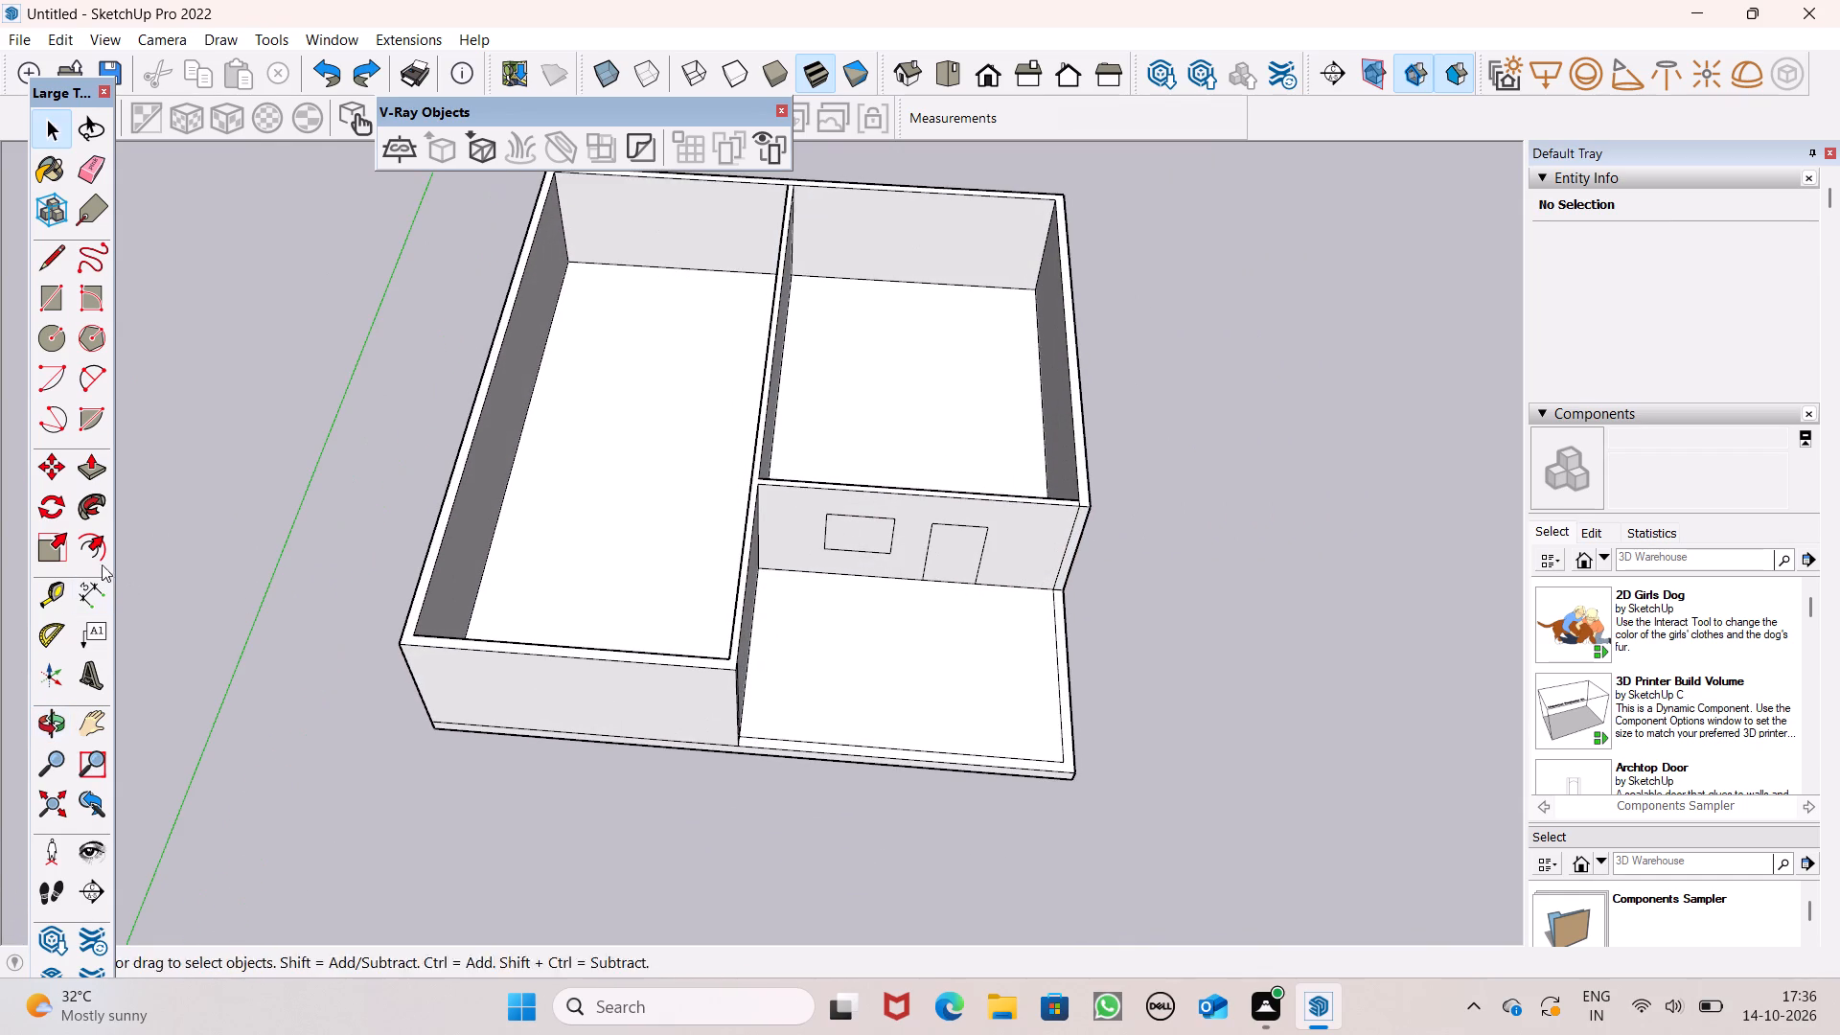
left_click(70, 468)
left_click(92, 474)
scroll(461, 613, "up", 7)
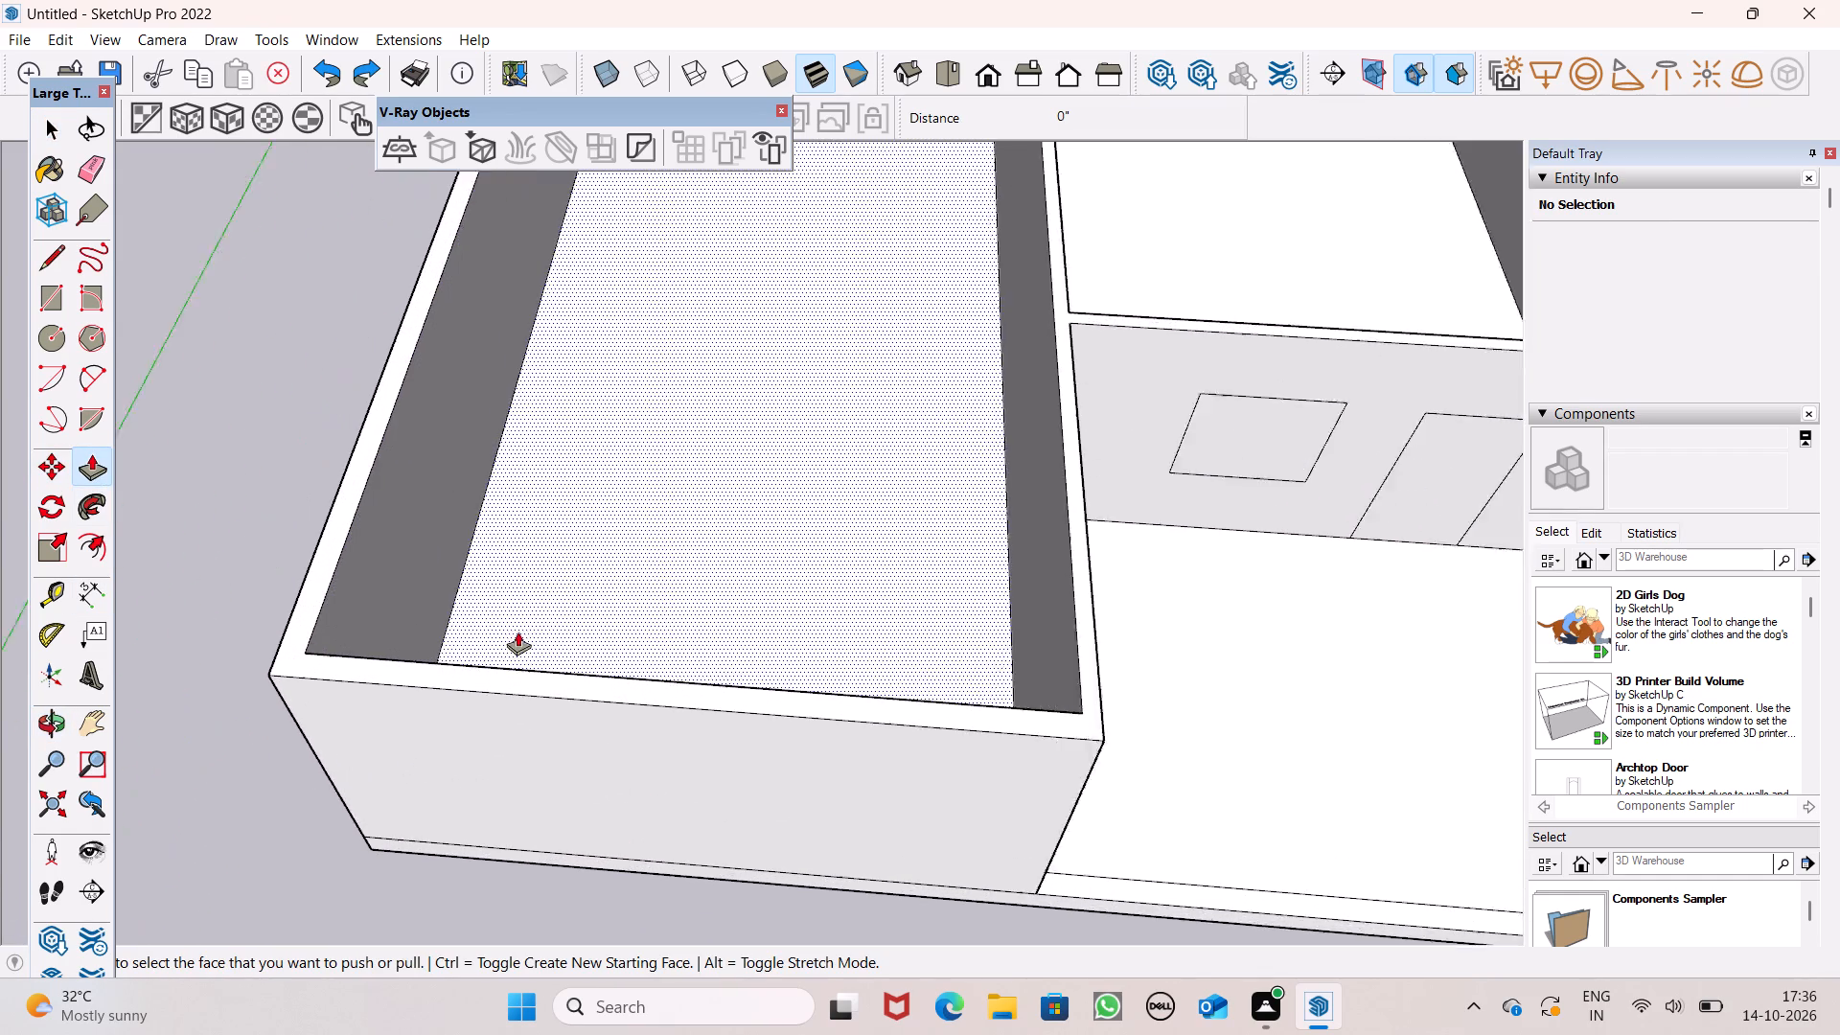
scroll(517, 632, "up", 1)
left_click_drag(941, 729, 878, 615)
type("1'")
key("5")
key("shift+quotedbl")
key("Return")
scroll(804, 580, "down", 5)
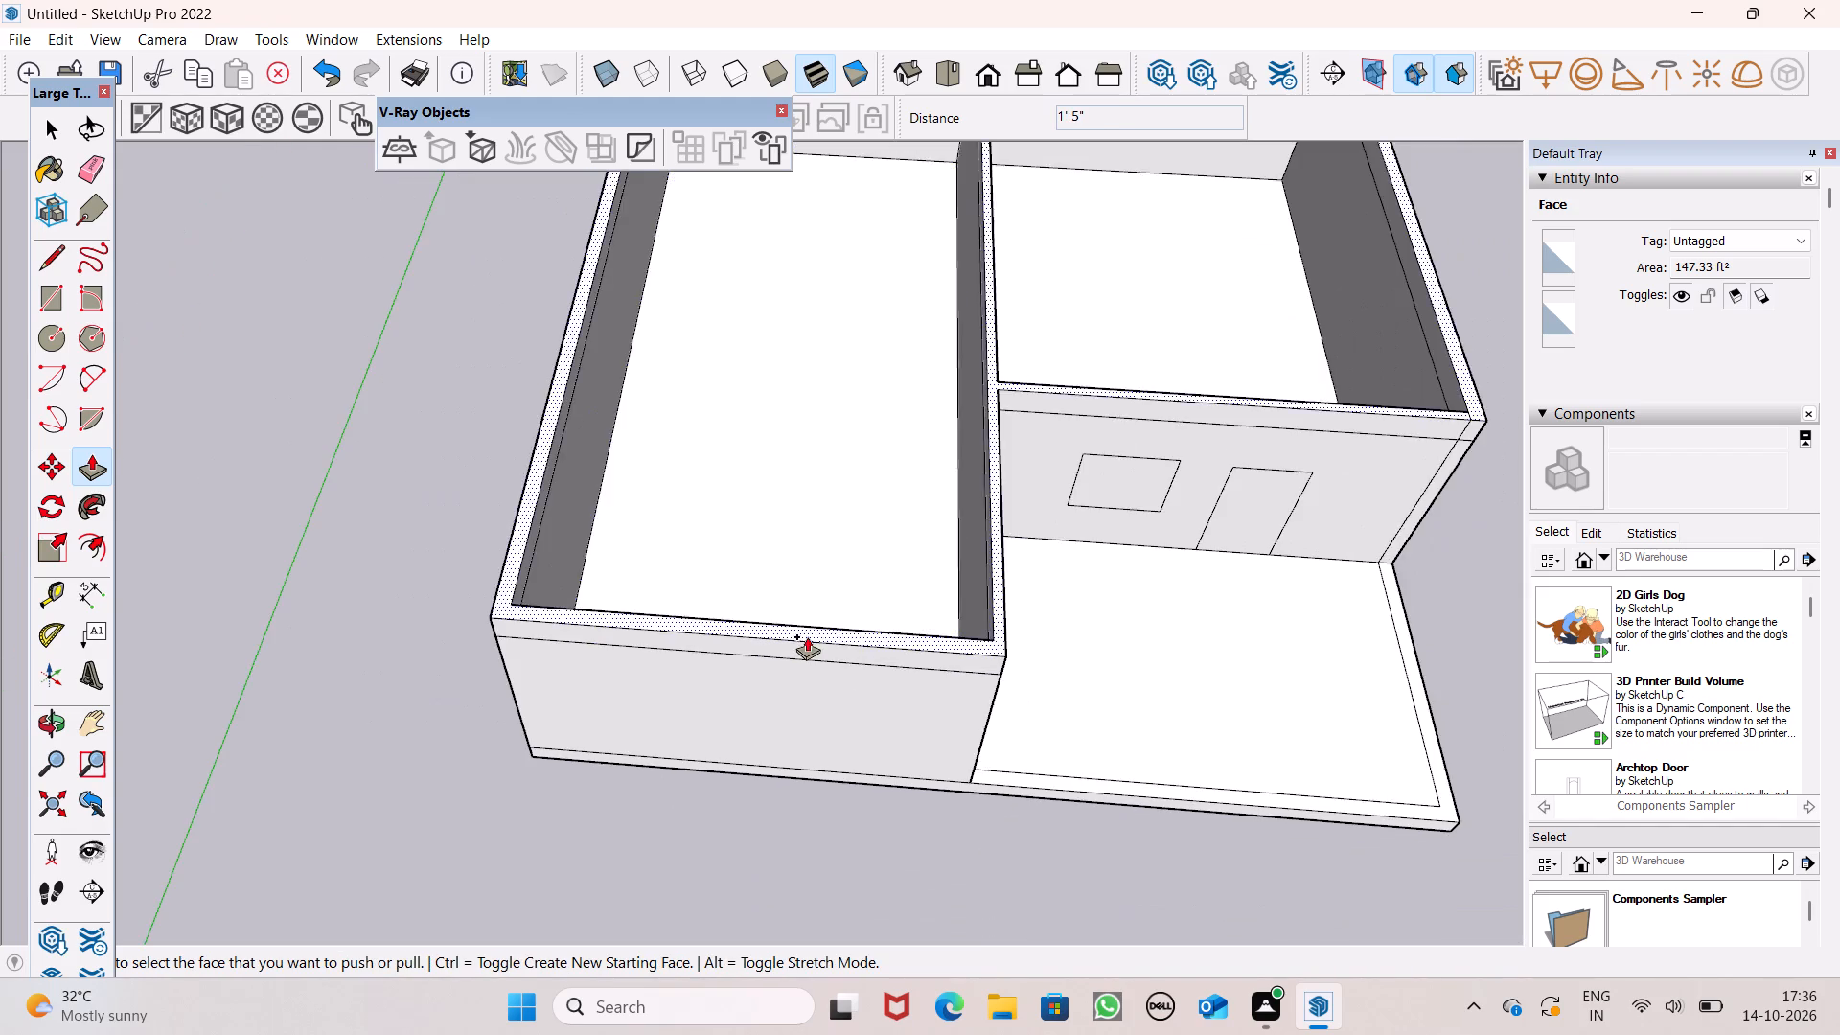
Push/Pull the upper band above the door and window outward 15' 4 3/4" over the porch, flush with the larger room's front wall.
middle_click_drag(807, 636, 692, 396)
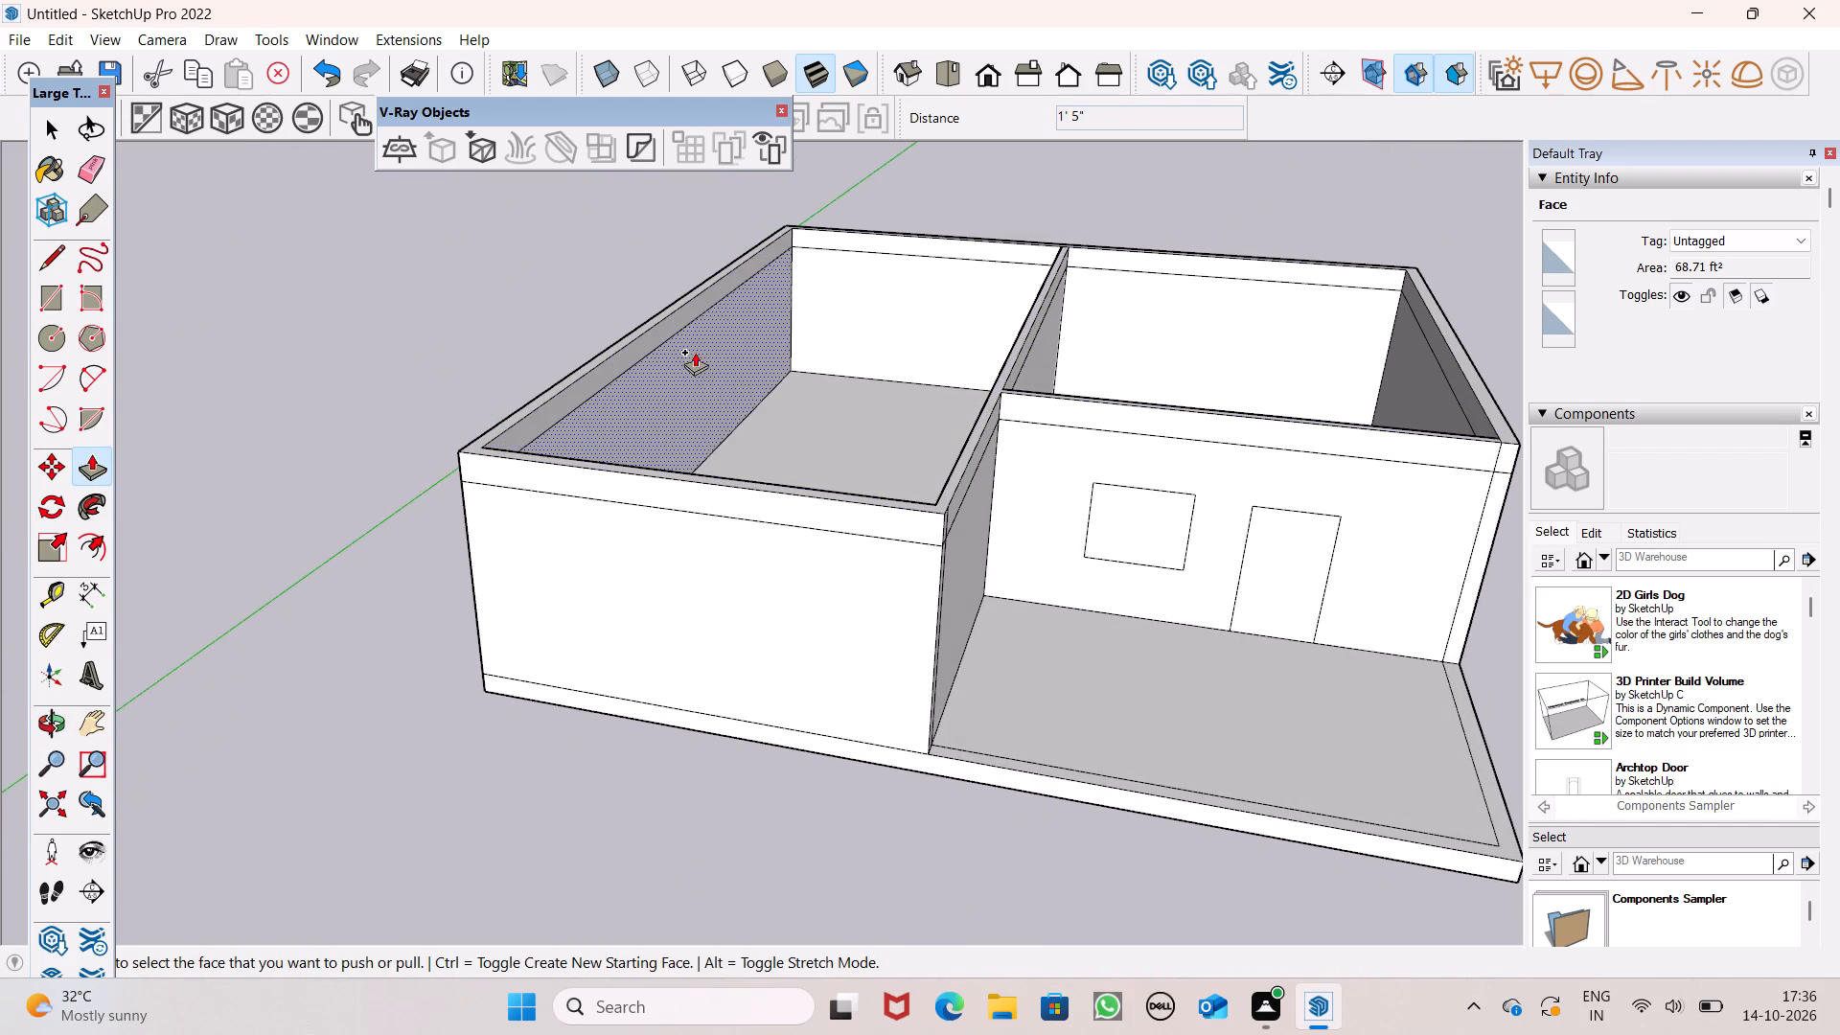
scroll(796, 460, "down", 2)
middle_click_drag(1006, 508, 1002, 446)
scroll(1006, 508, "up", 1)
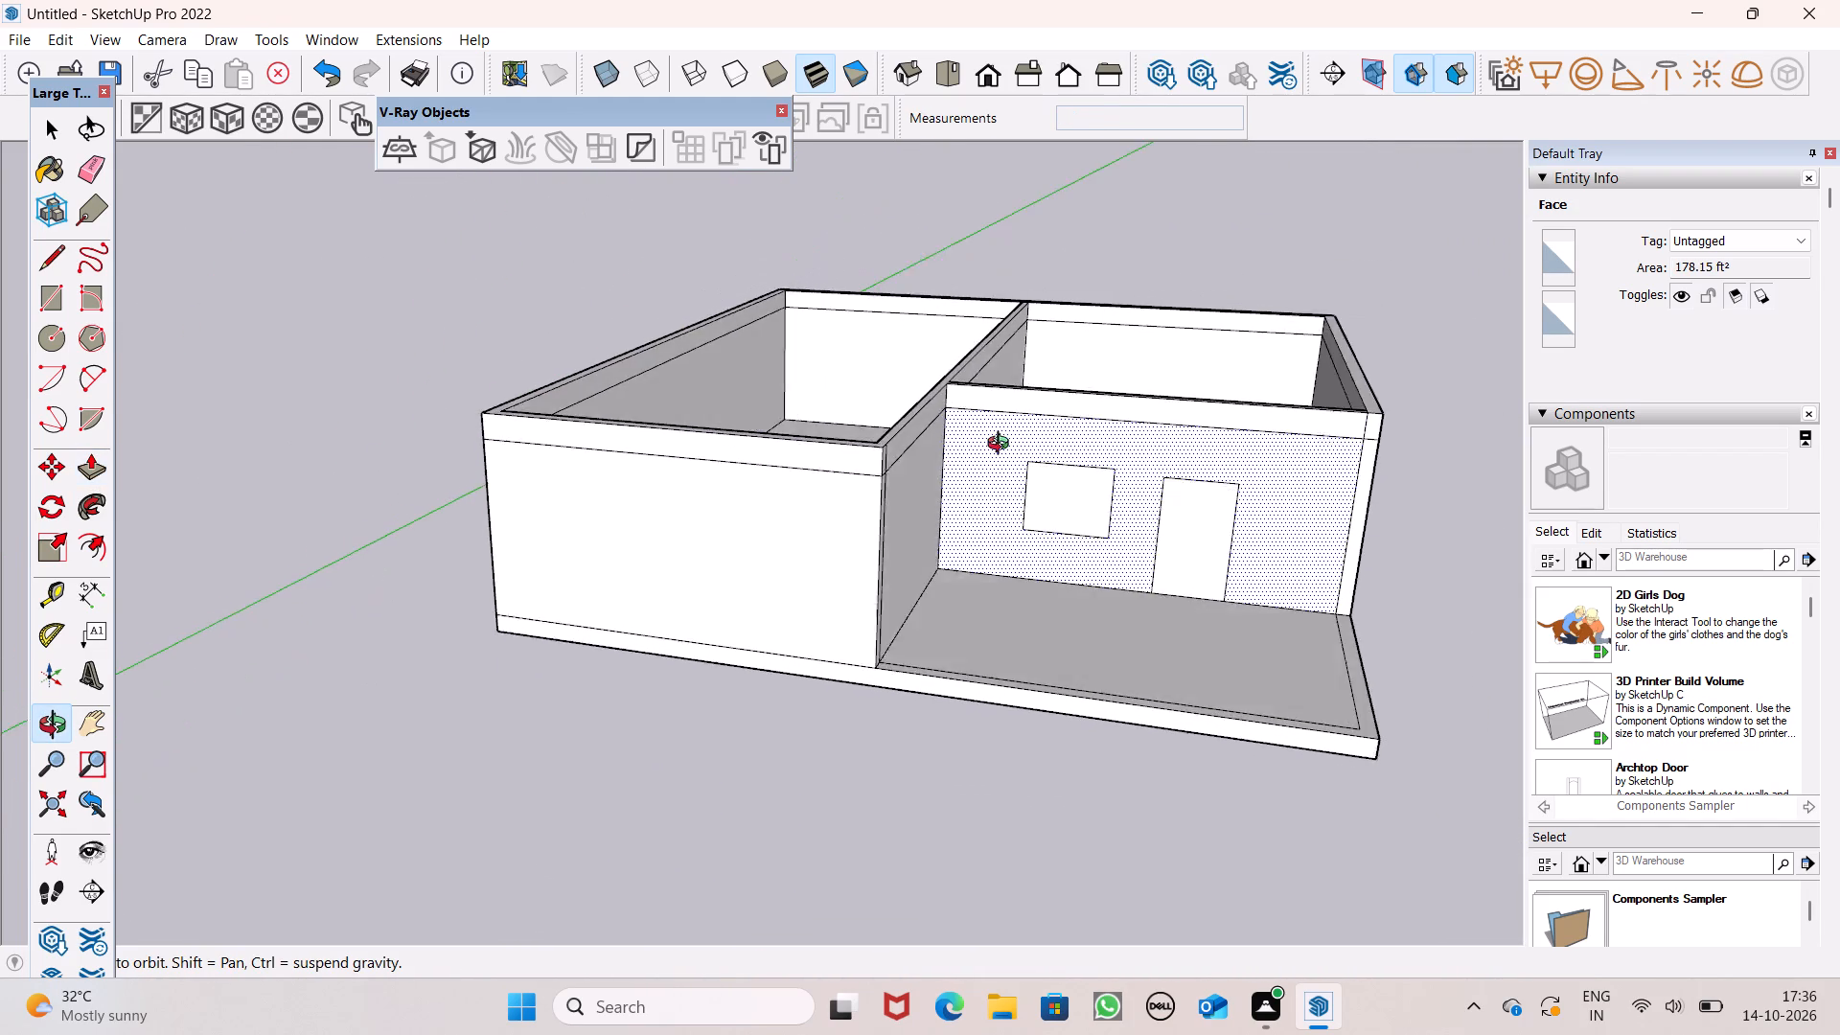
middle_click_drag(1002, 446, 1023, 419)
scroll(1032, 414, "up", 5)
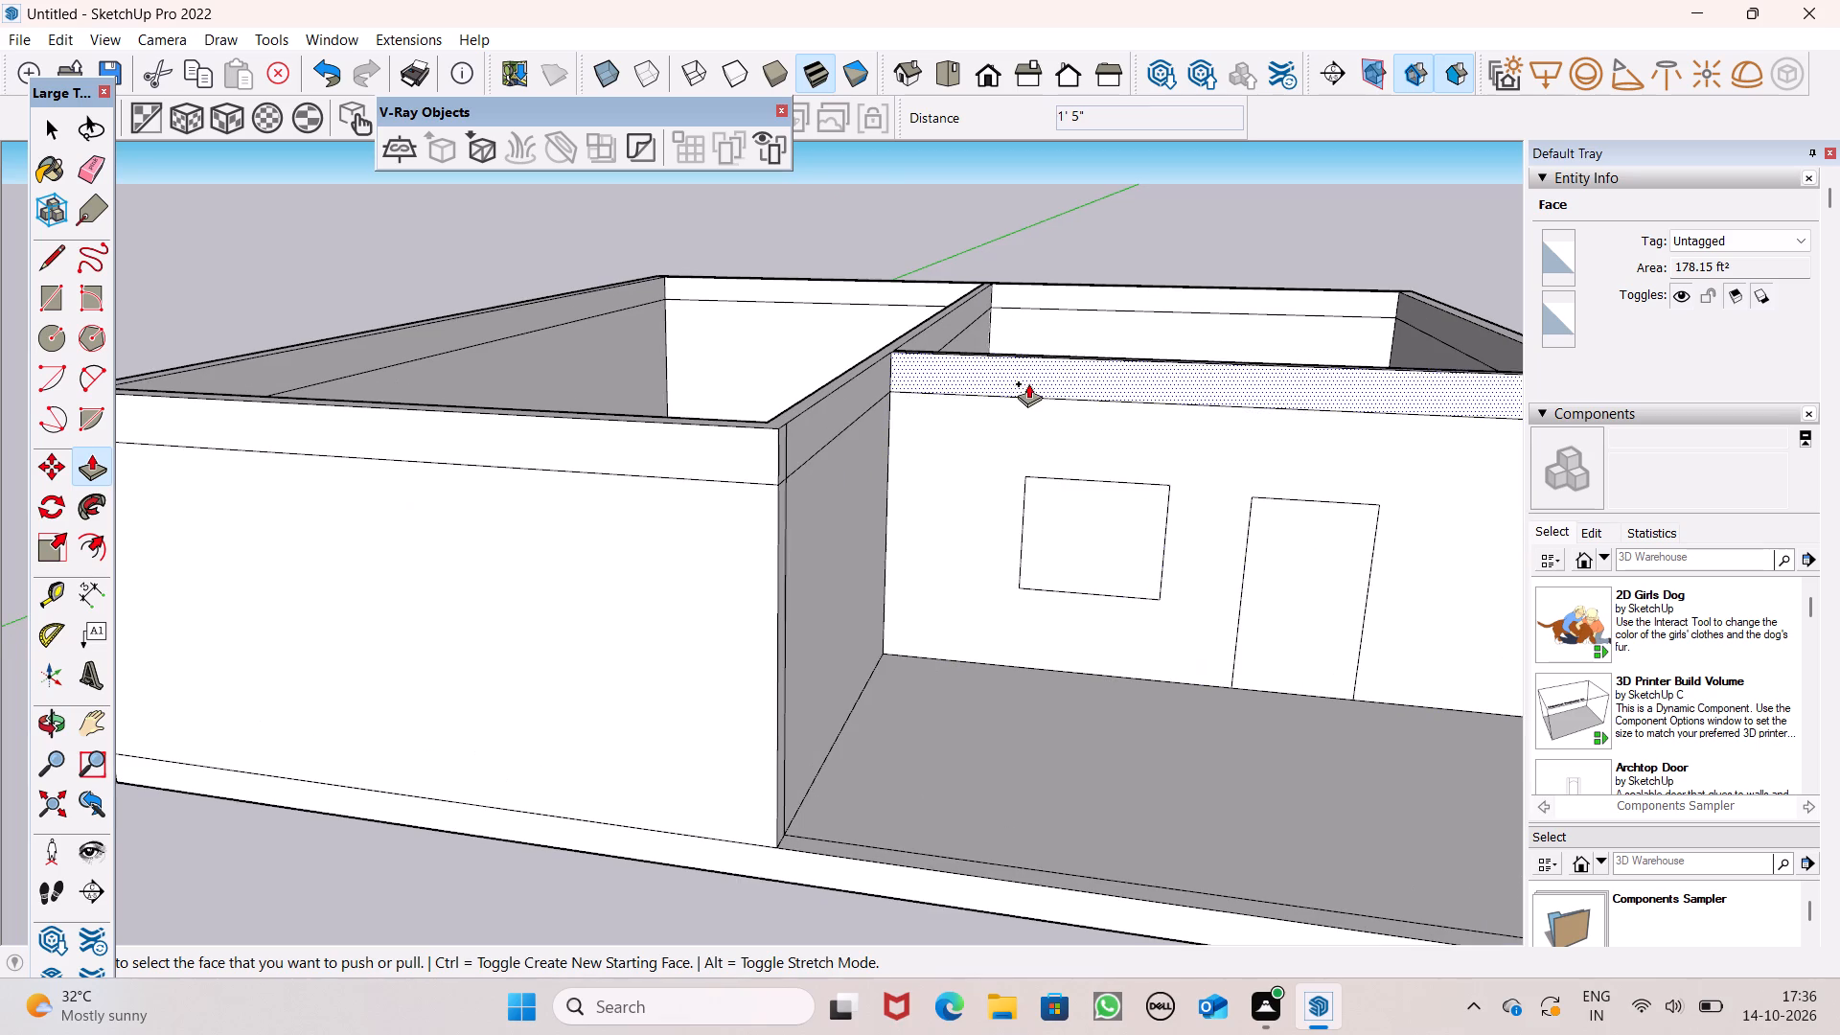
left_click_drag(1028, 383, 724, 433)
scroll(457, 337, "down", 6)
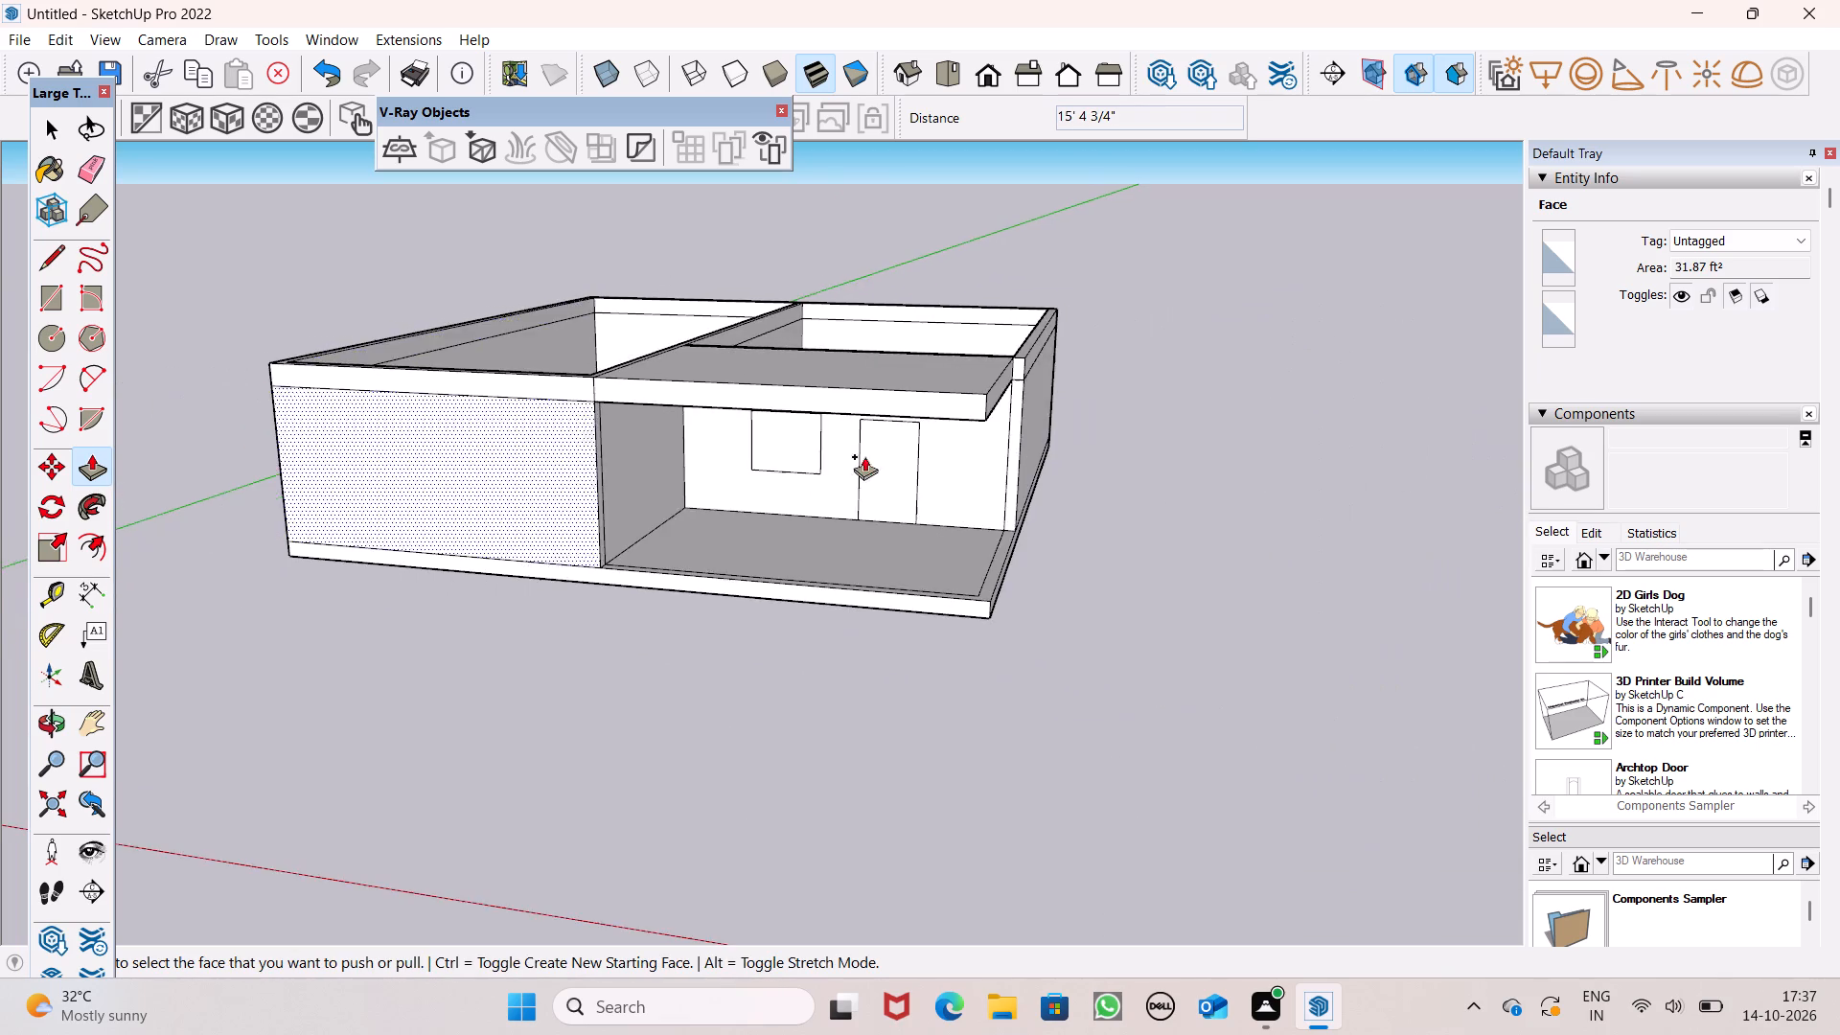
Push/Pull the underside of the porch roof downward about 7 1/4" to thicken it.
middle_click_drag(1009, 484, 1021, 396)
scroll(1063, 304, "up", 1)
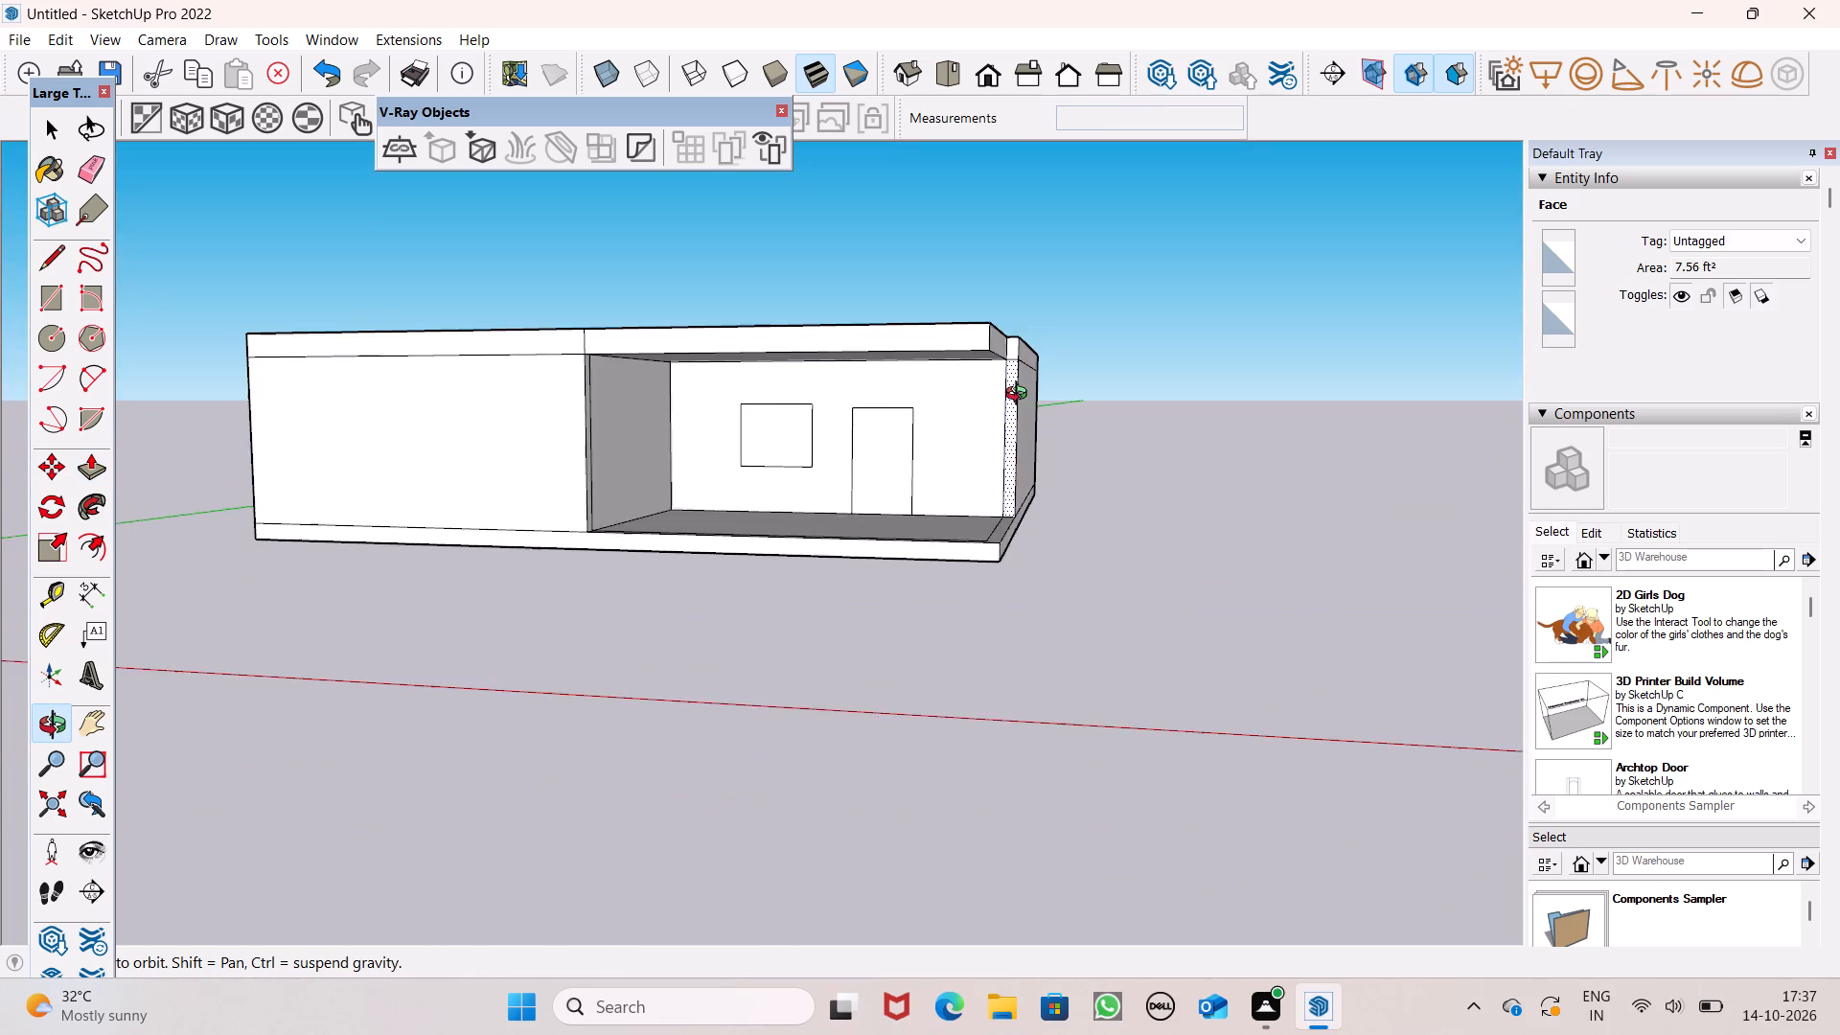
middle_click_drag(1021, 396, 1040, 363)
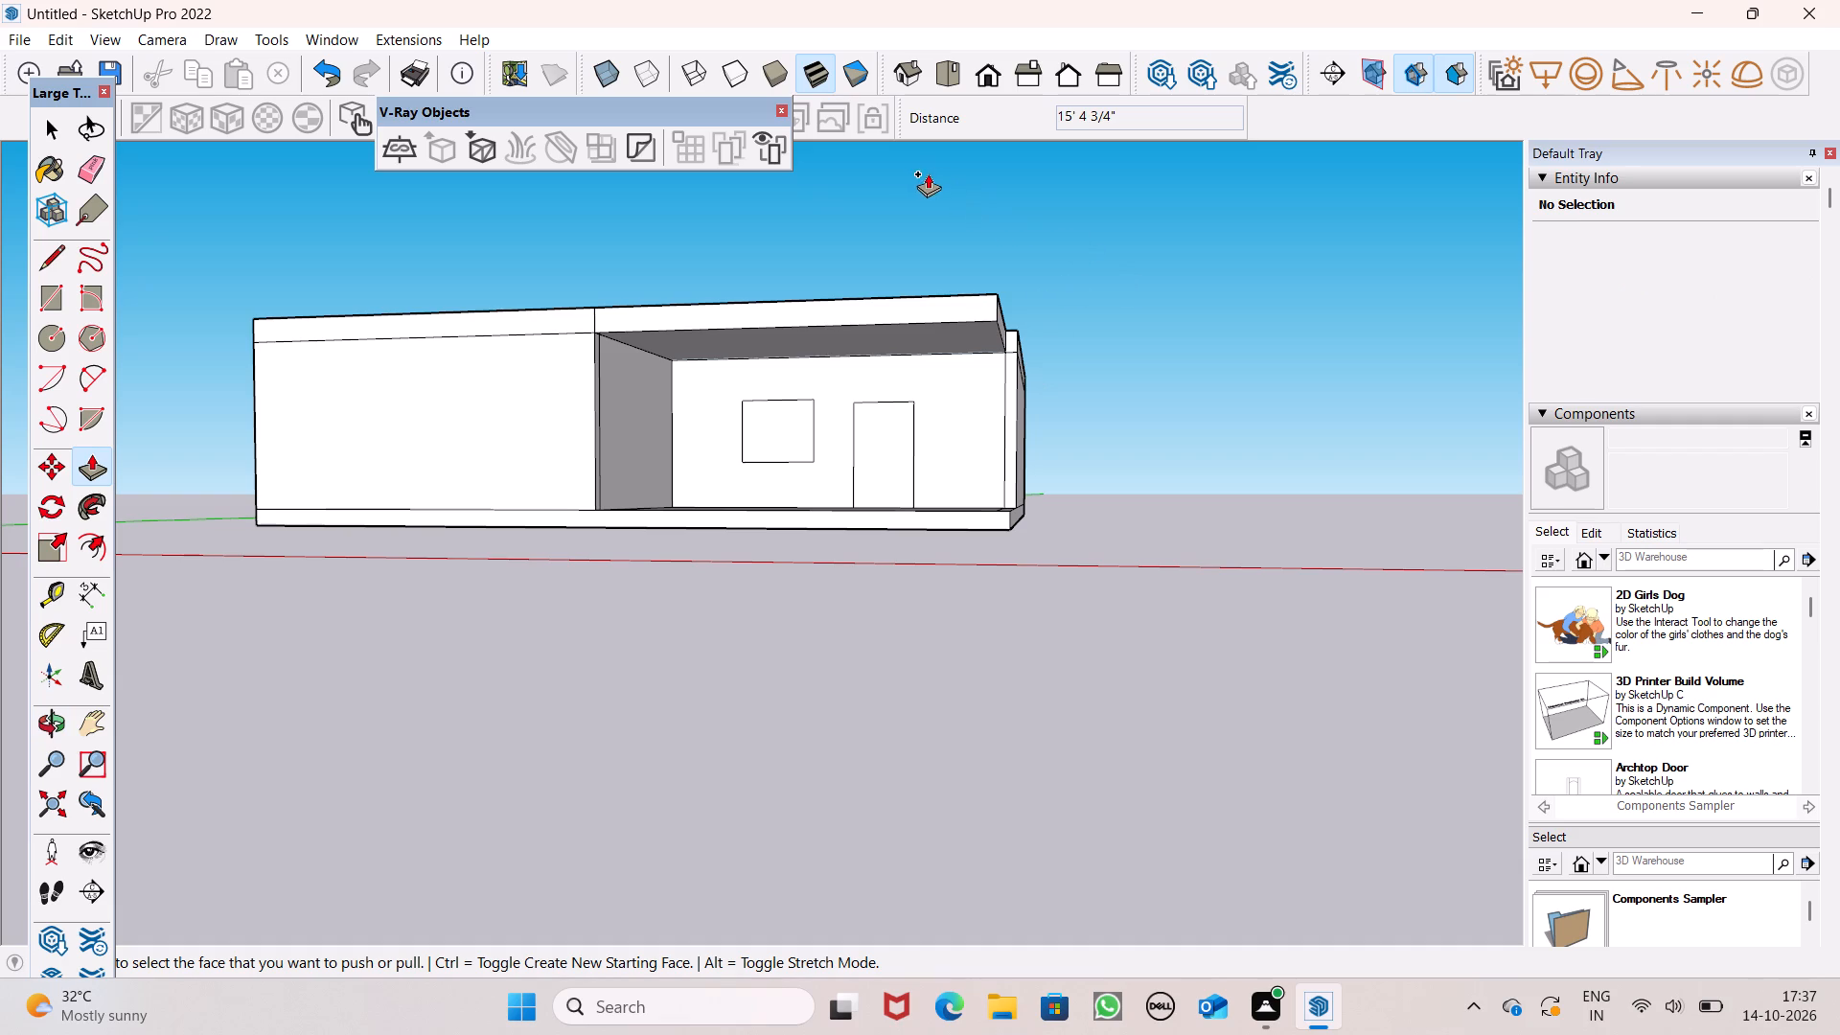
scroll(804, 325, "down", 1)
scroll(804, 322, "up", 5)
middle_click_drag(794, 347, 819, 296)
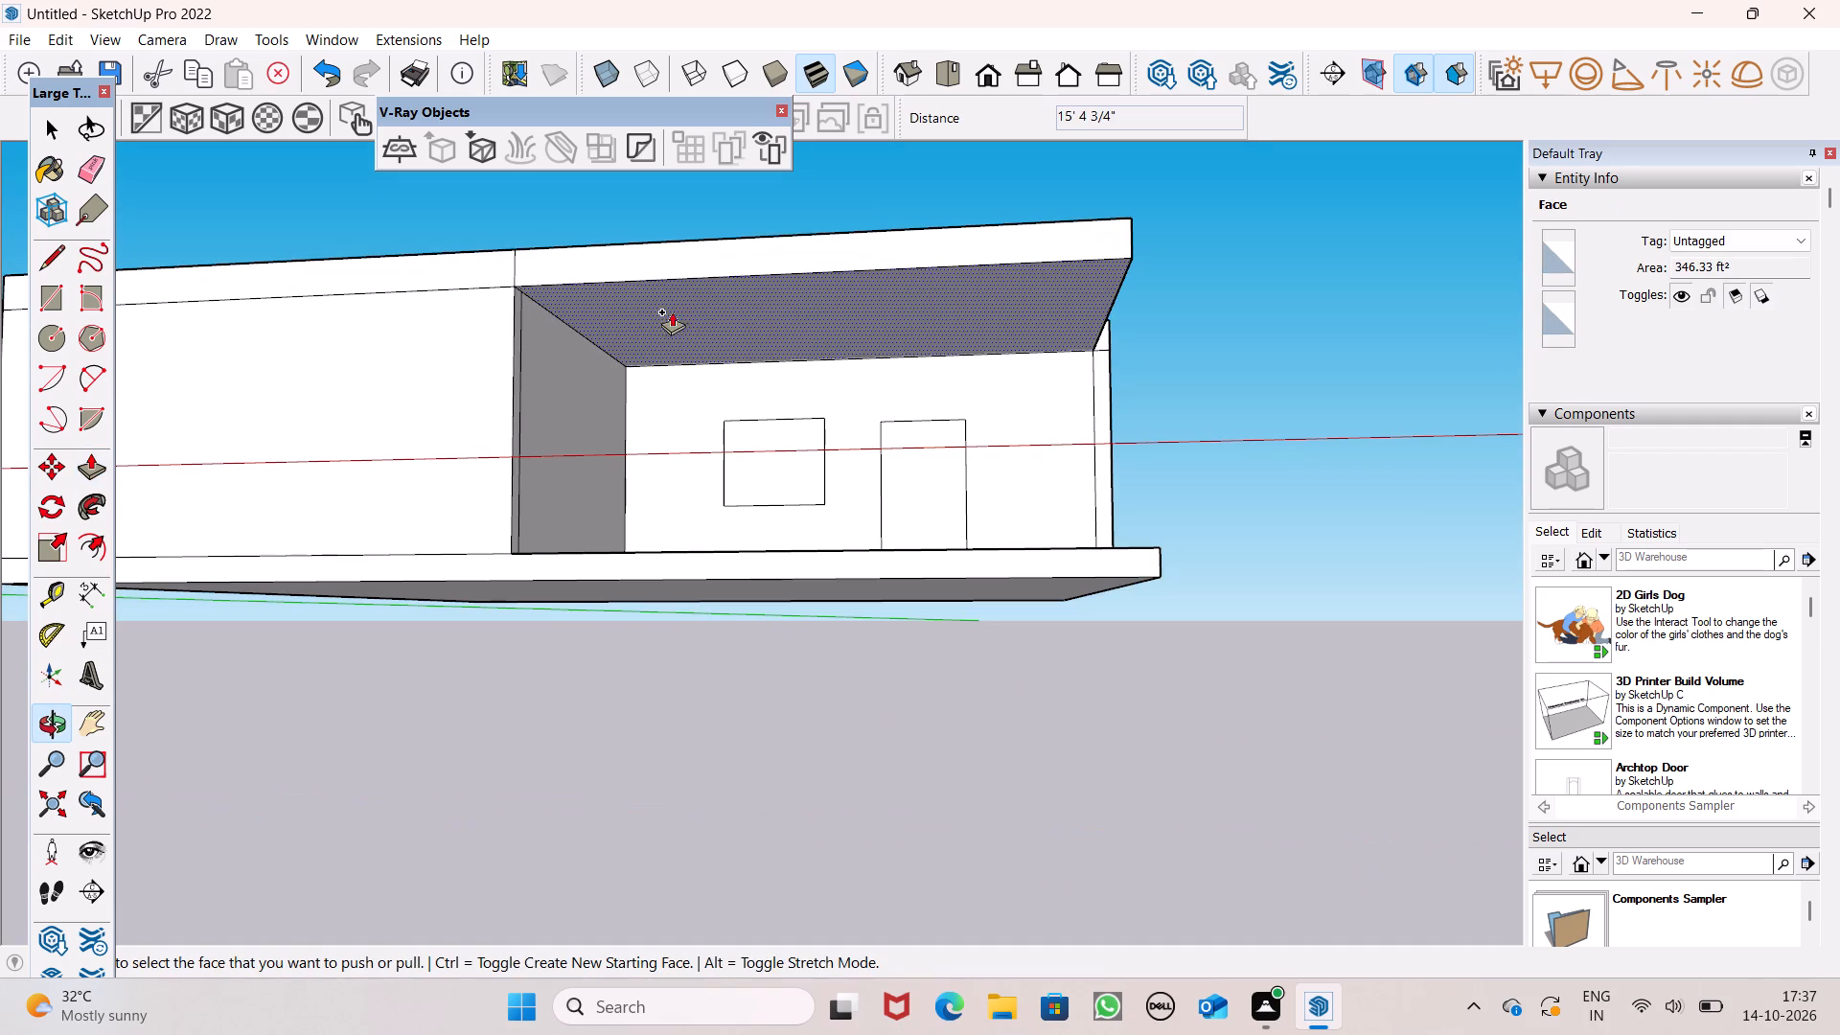
left_click_drag(678, 301, 679, 314)
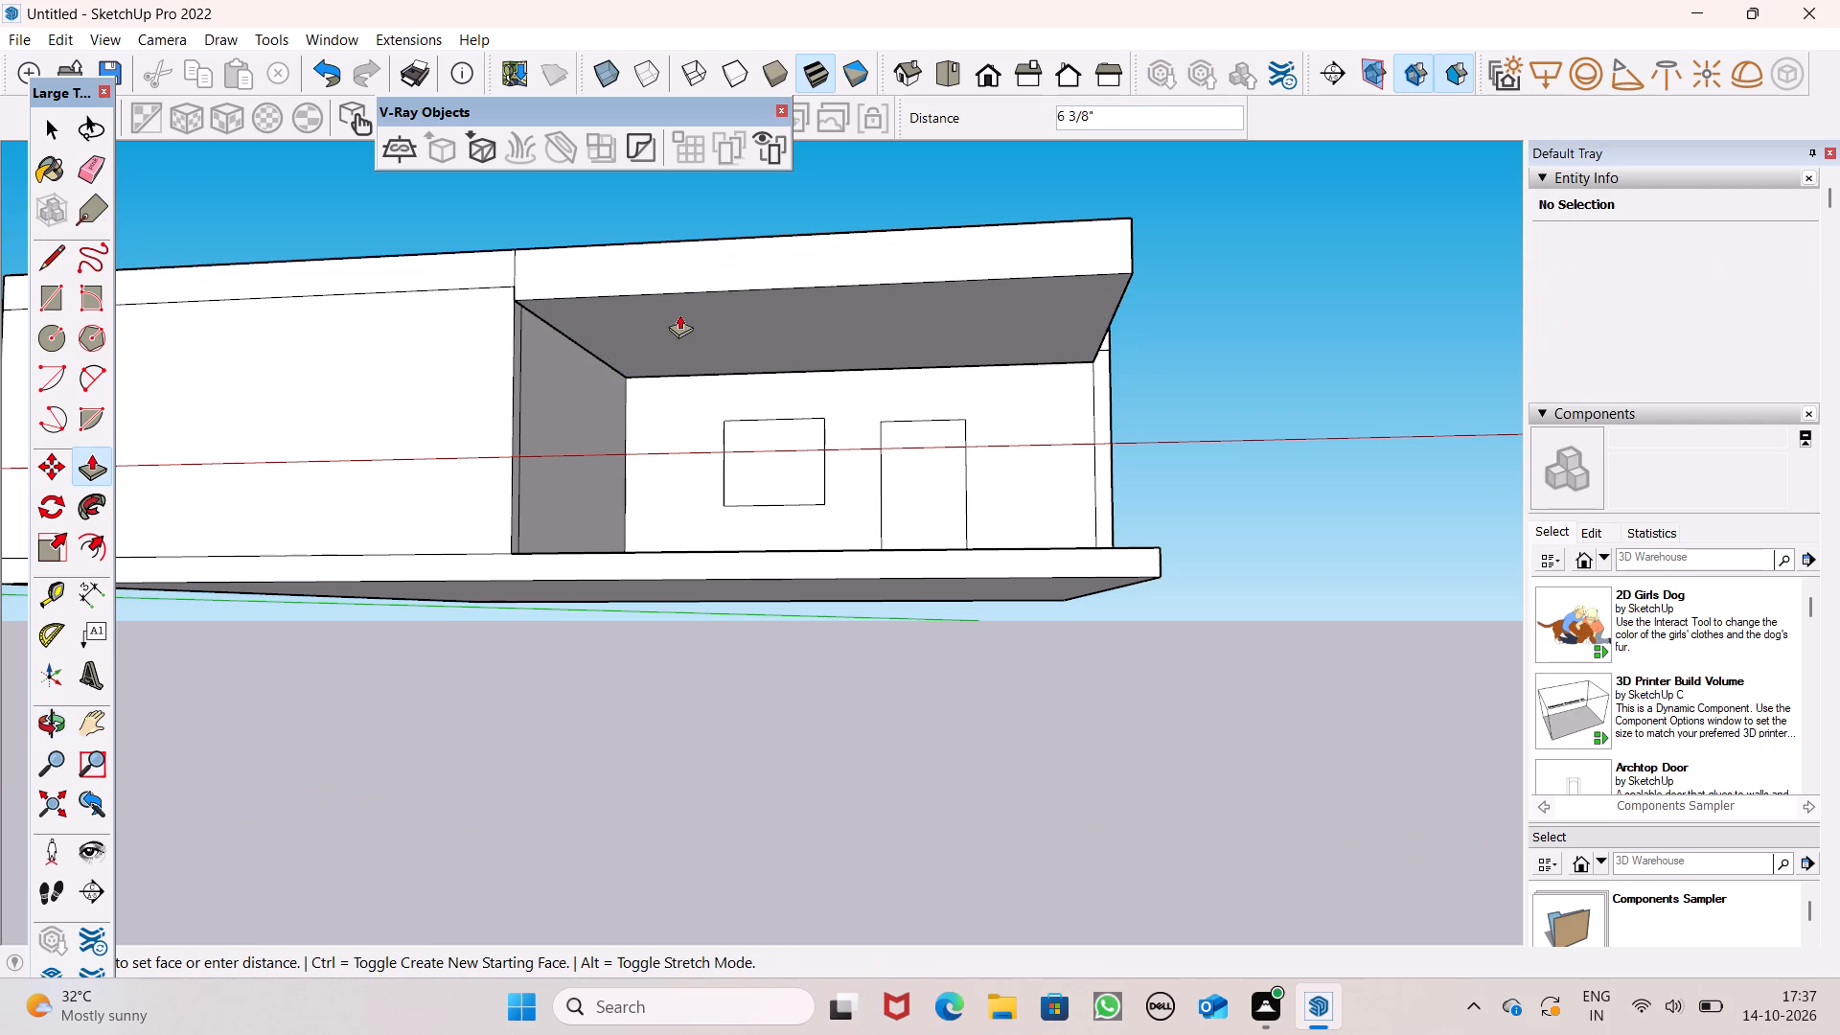
left_click_drag(679, 314, 685, 322)
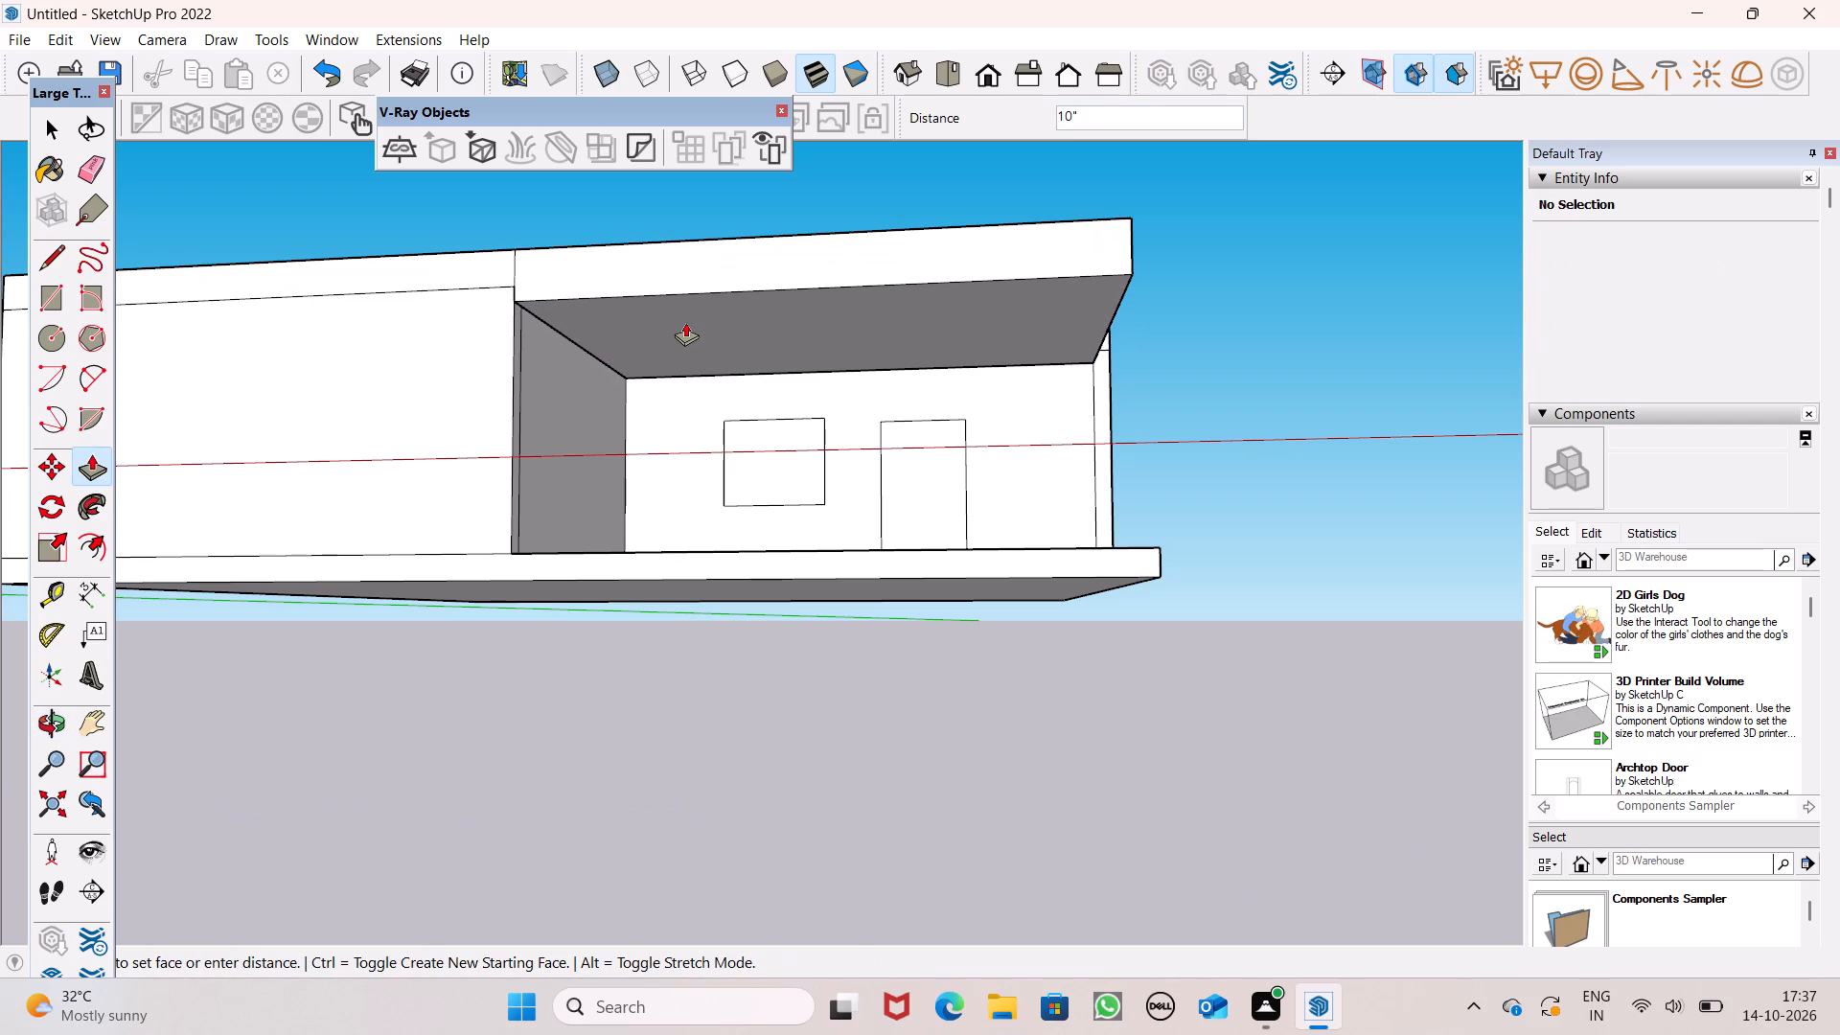
left_click_drag(685, 322, 693, 316)
scroll(1069, 292, "up", 1)
scroll(1070, 306, "down", 4)
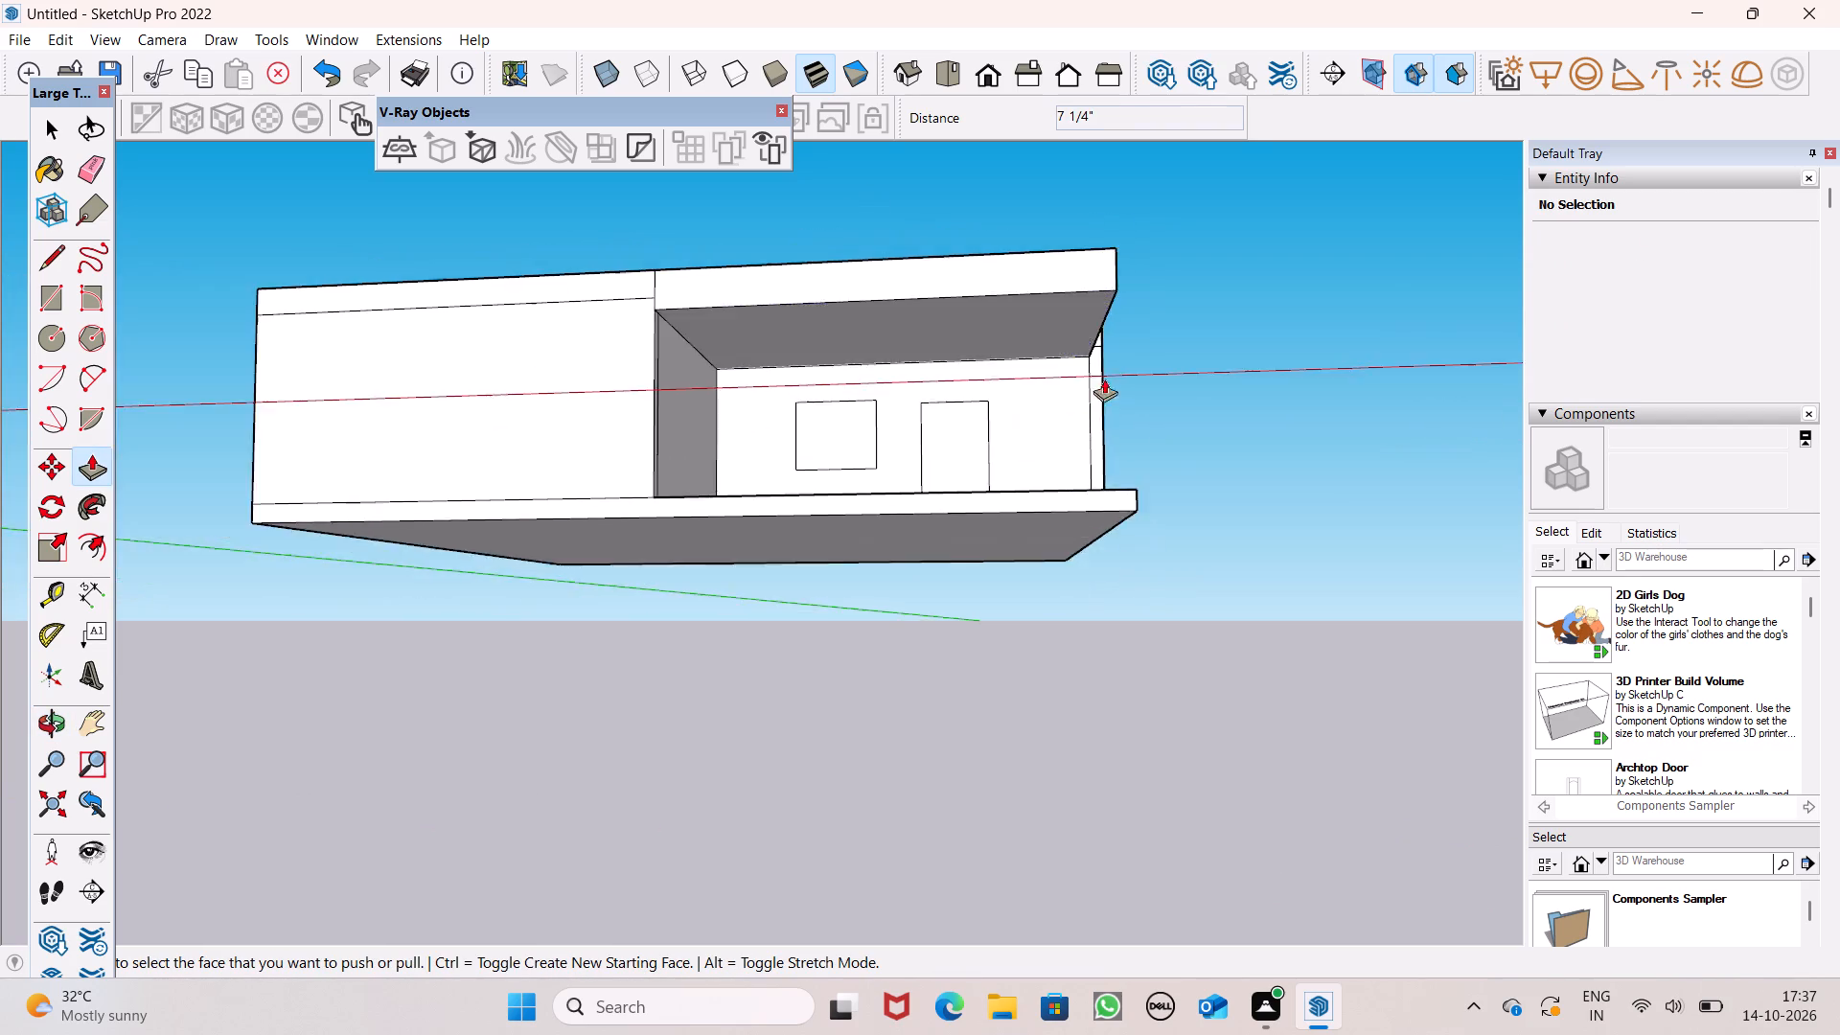
Push/Pull the porch roof's underside a further 3 7/8" downward.
middle_click_drag(1104, 379, 1131, 444)
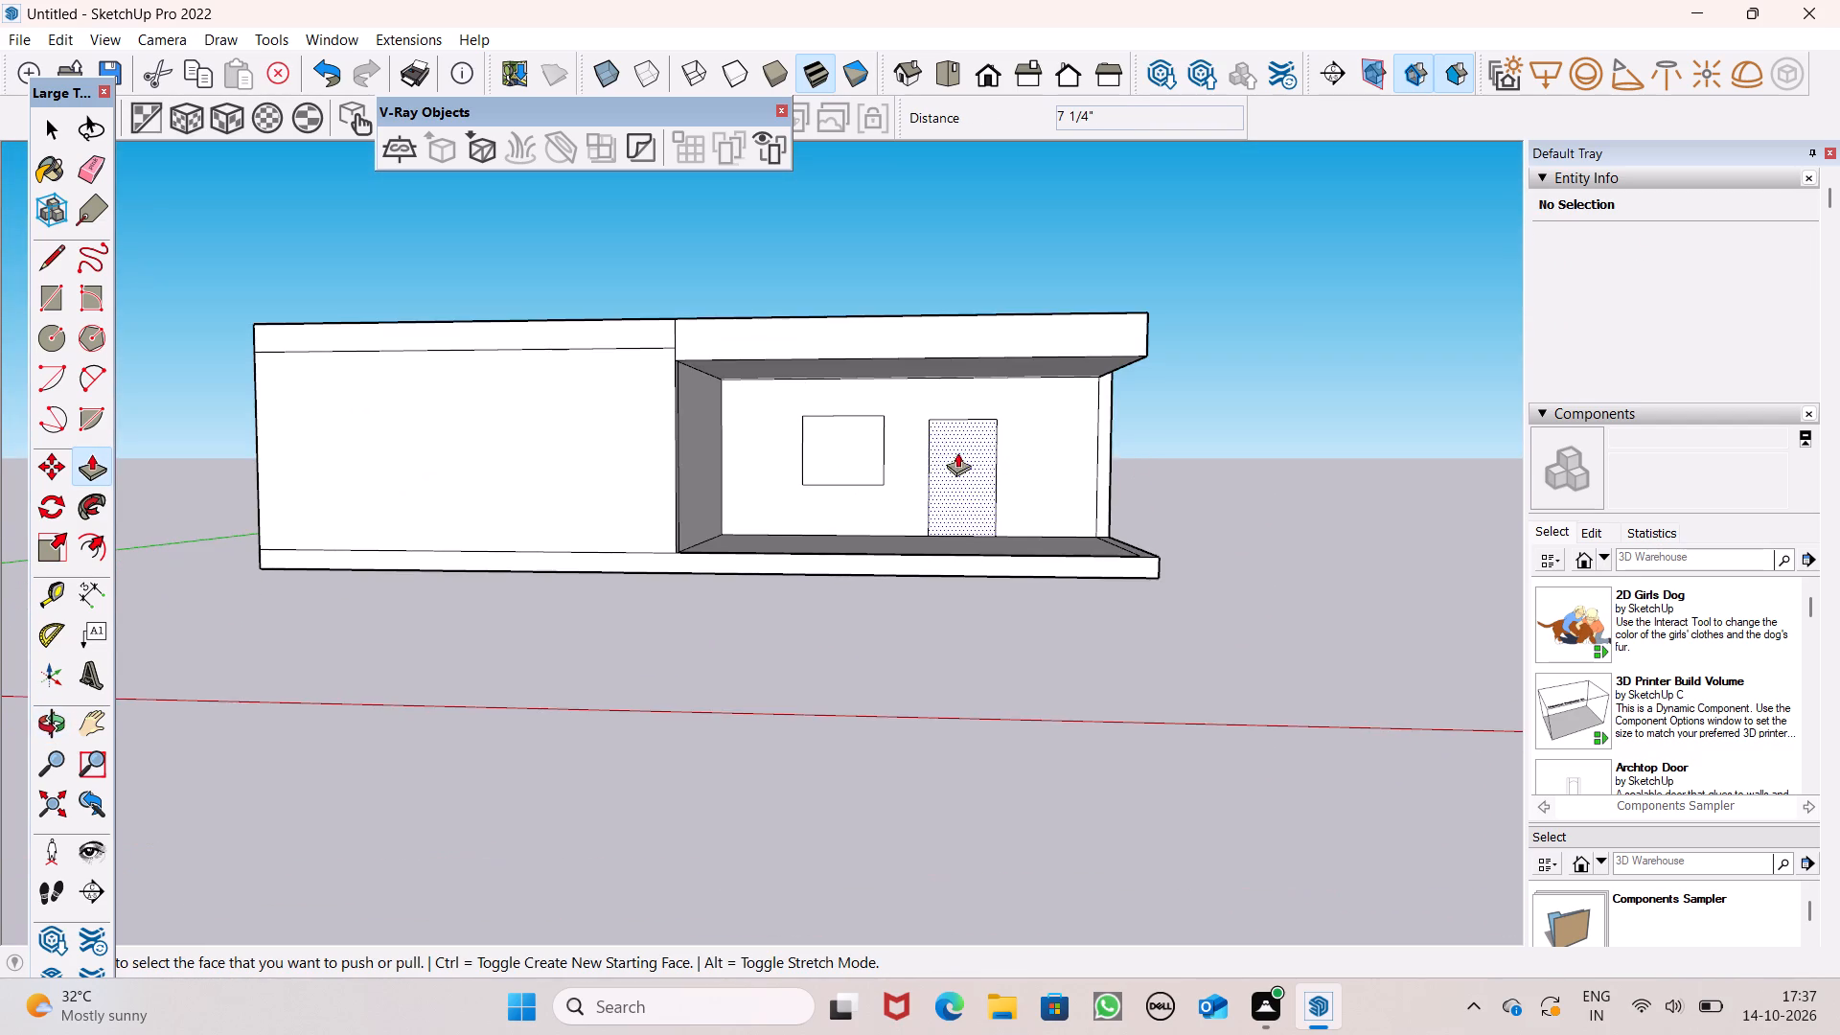
scroll(919, 415, "up", 5)
left_click_drag(835, 349, 835, 358)
scroll(1181, 155, "down", 3)
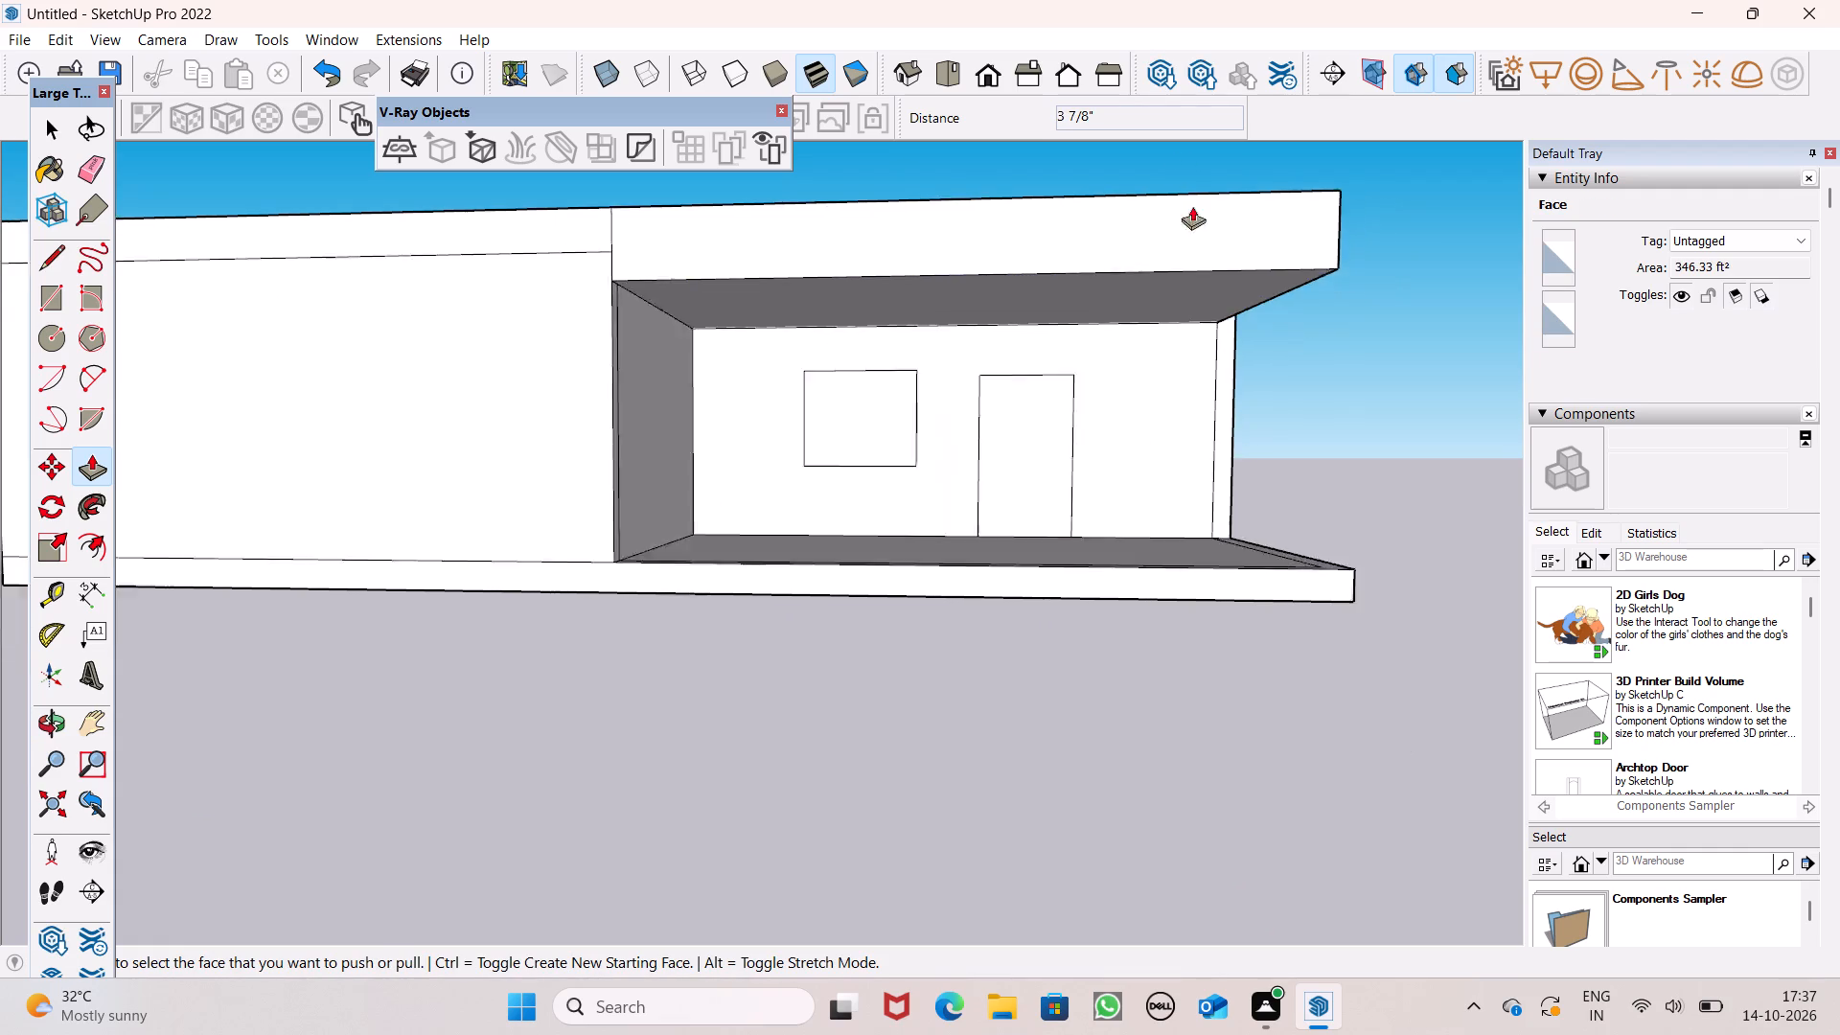
Push/Pull the porch roof's underside back upward about 5 7/16" to thin the slab.
scroll(1192, 206, "down", 6)
middle_click_drag(1207, 288, 1228, 419)
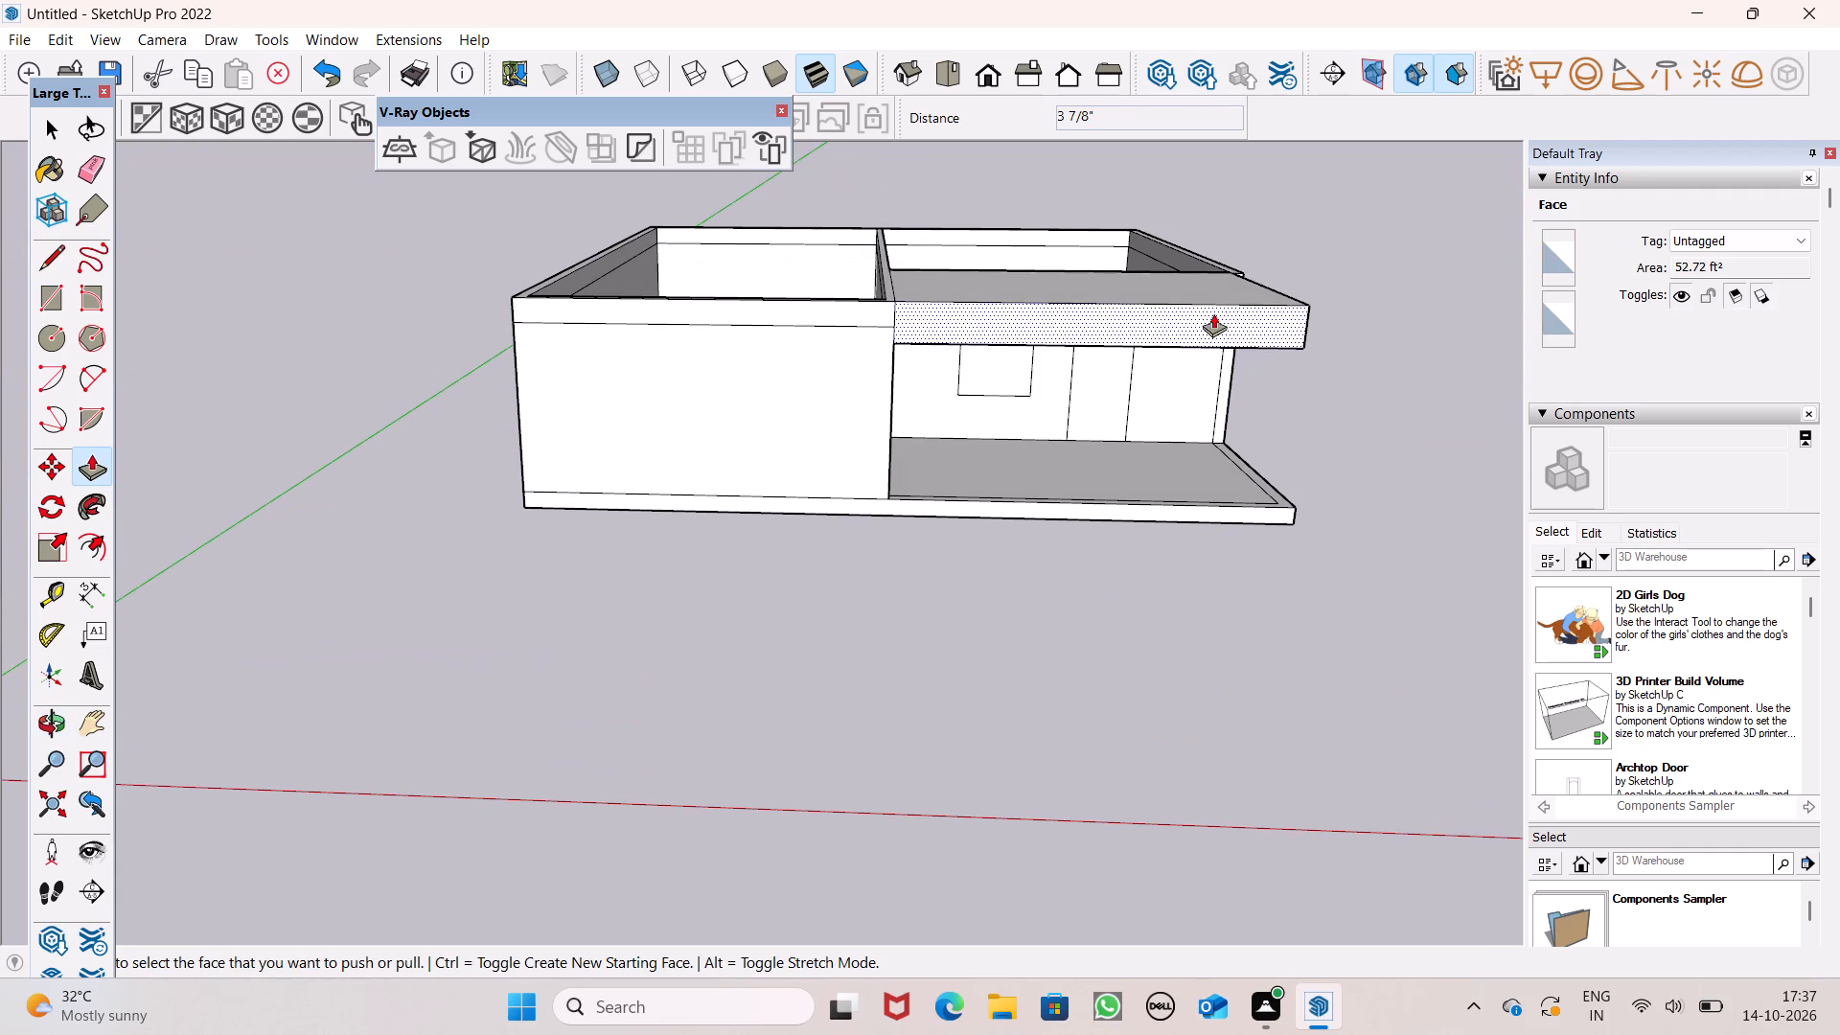
scroll(1218, 288, "up", 1)
middle_click_drag(1219, 288, 1171, 211)
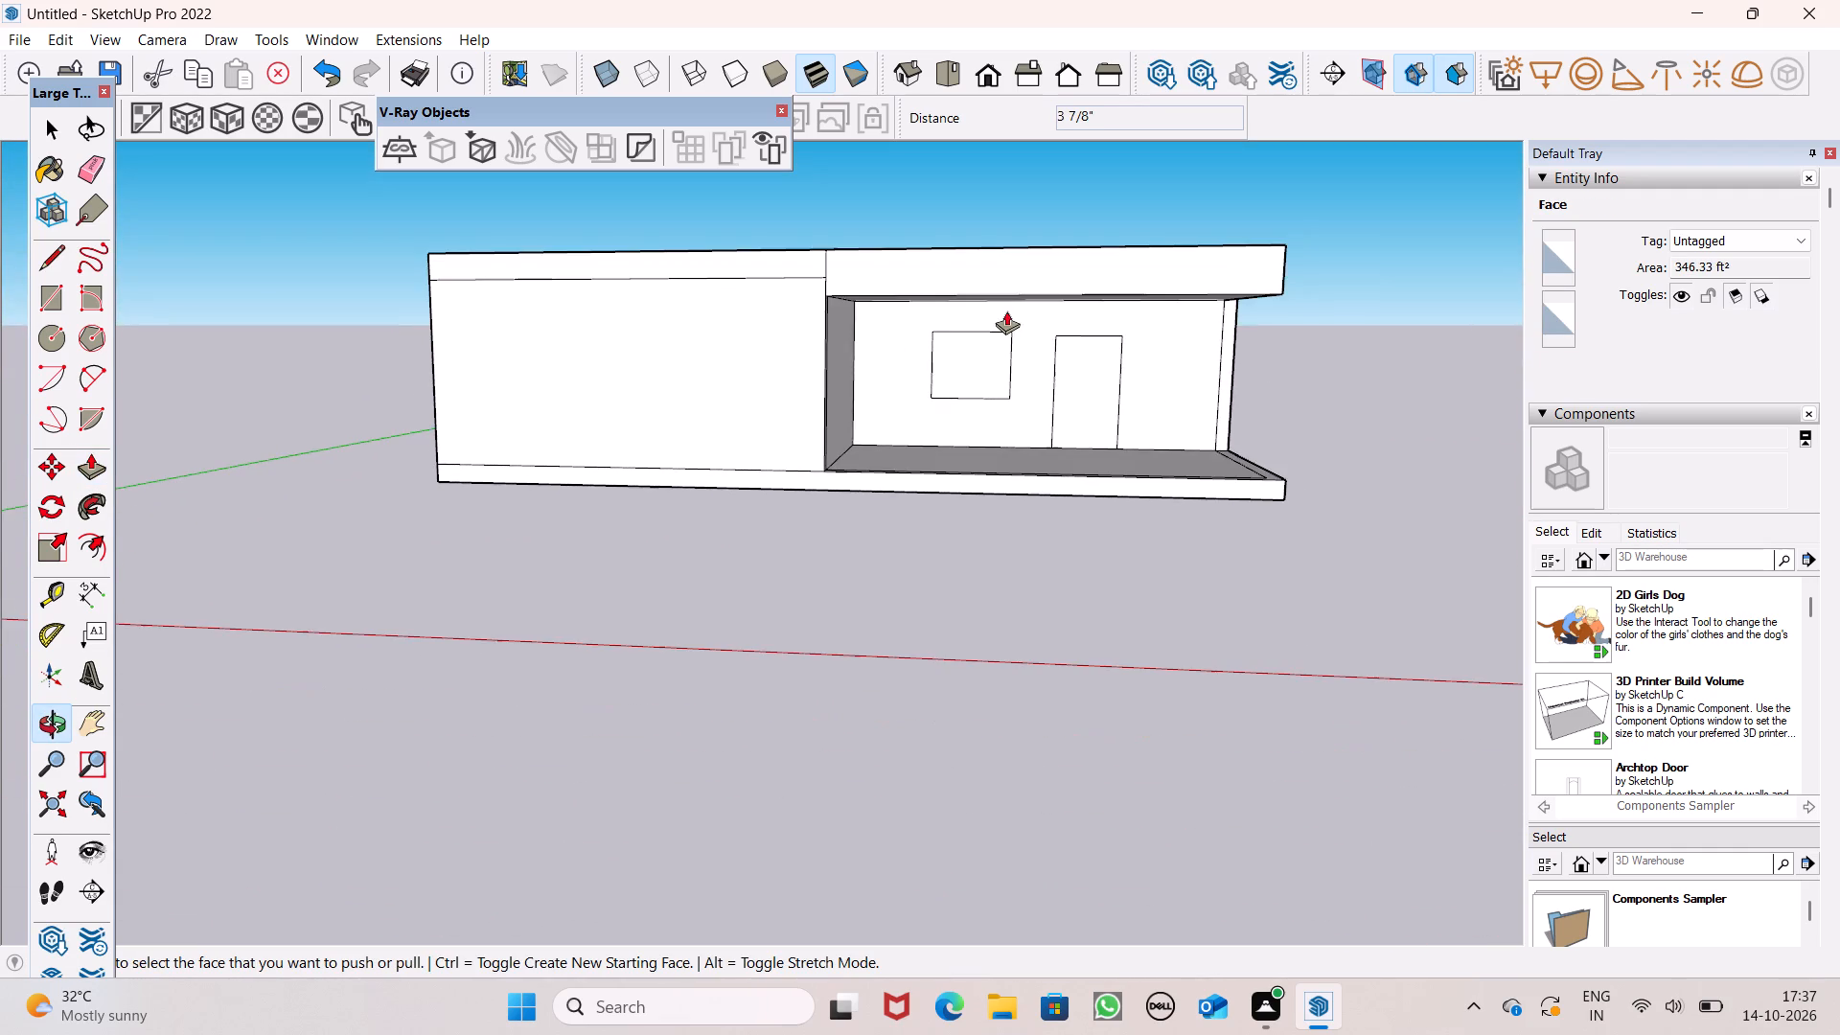
scroll(989, 302, "up", 6)
middle_click_drag(883, 290, 896, 227)
left_click_drag(866, 274, 871, 256)
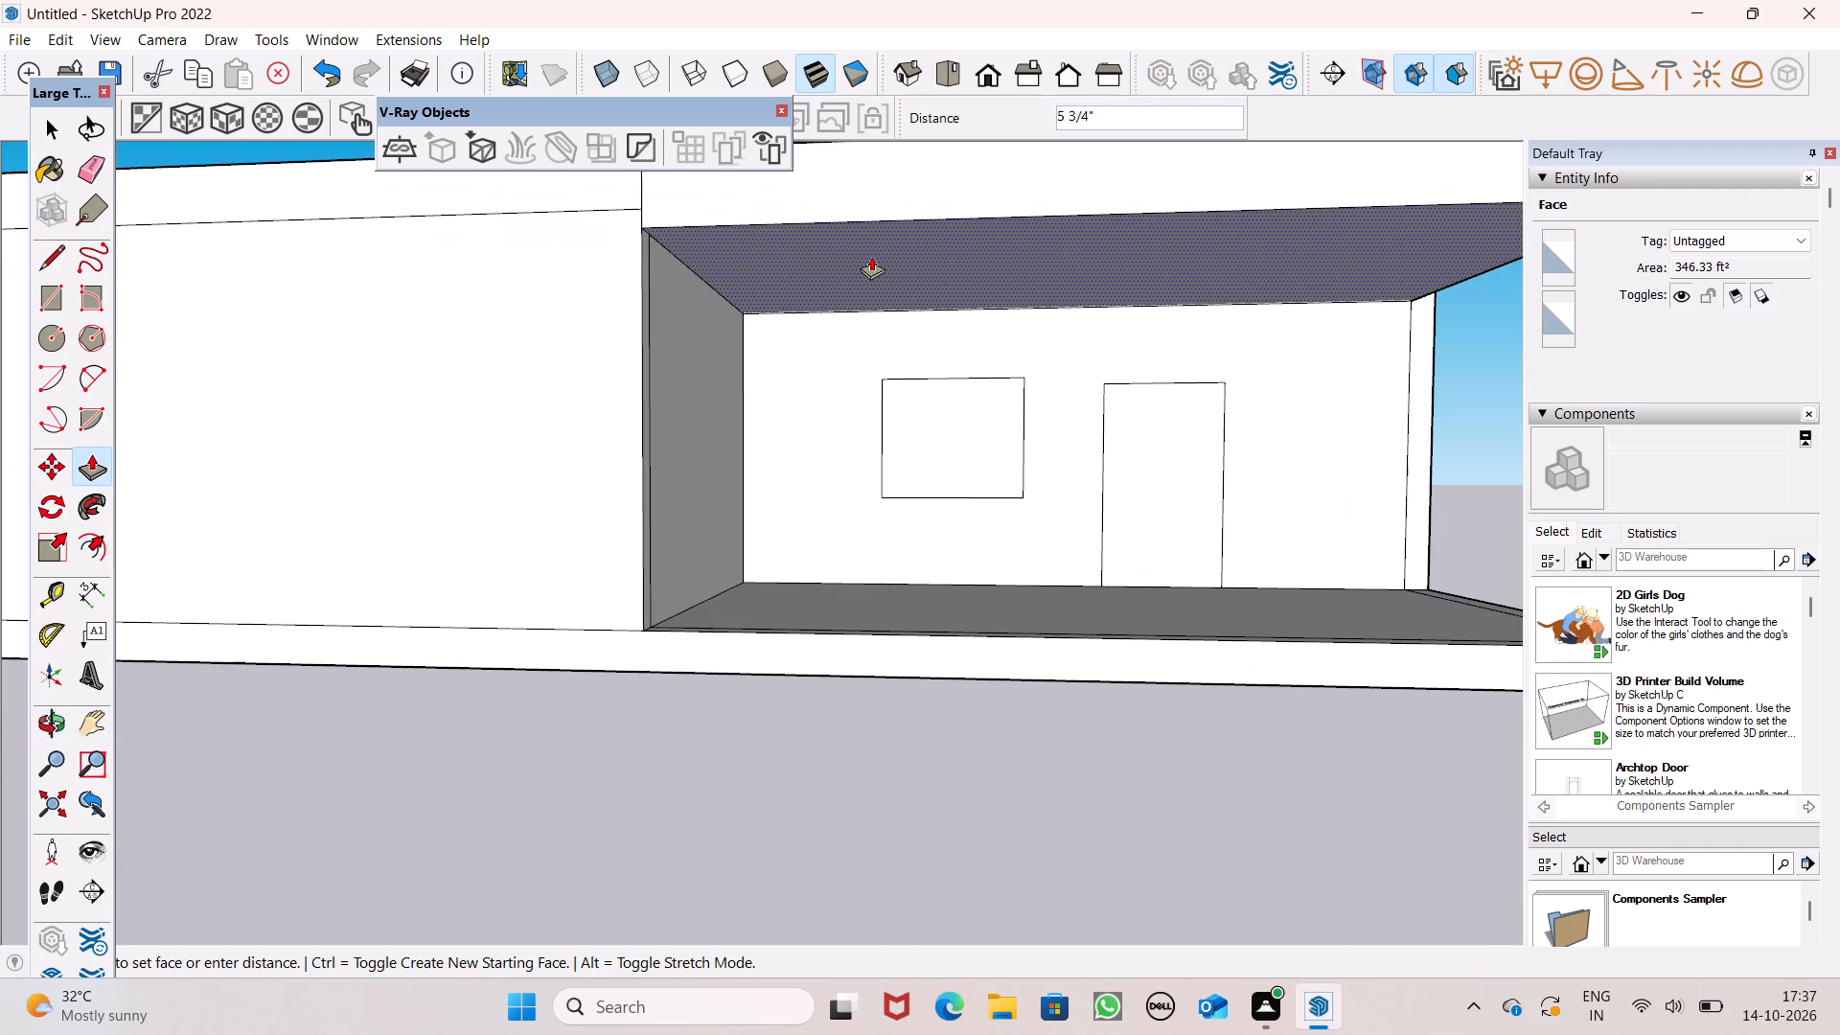
left_click_drag(871, 256, 876, 257)
Push/Pull the joined top face of all the walls up 10' with a new starting face to form the second storey.
scroll(1094, 373, "down", 5)
scroll(1199, 390, "down", 5)
middle_click_drag(1213, 404, 1206, 558)
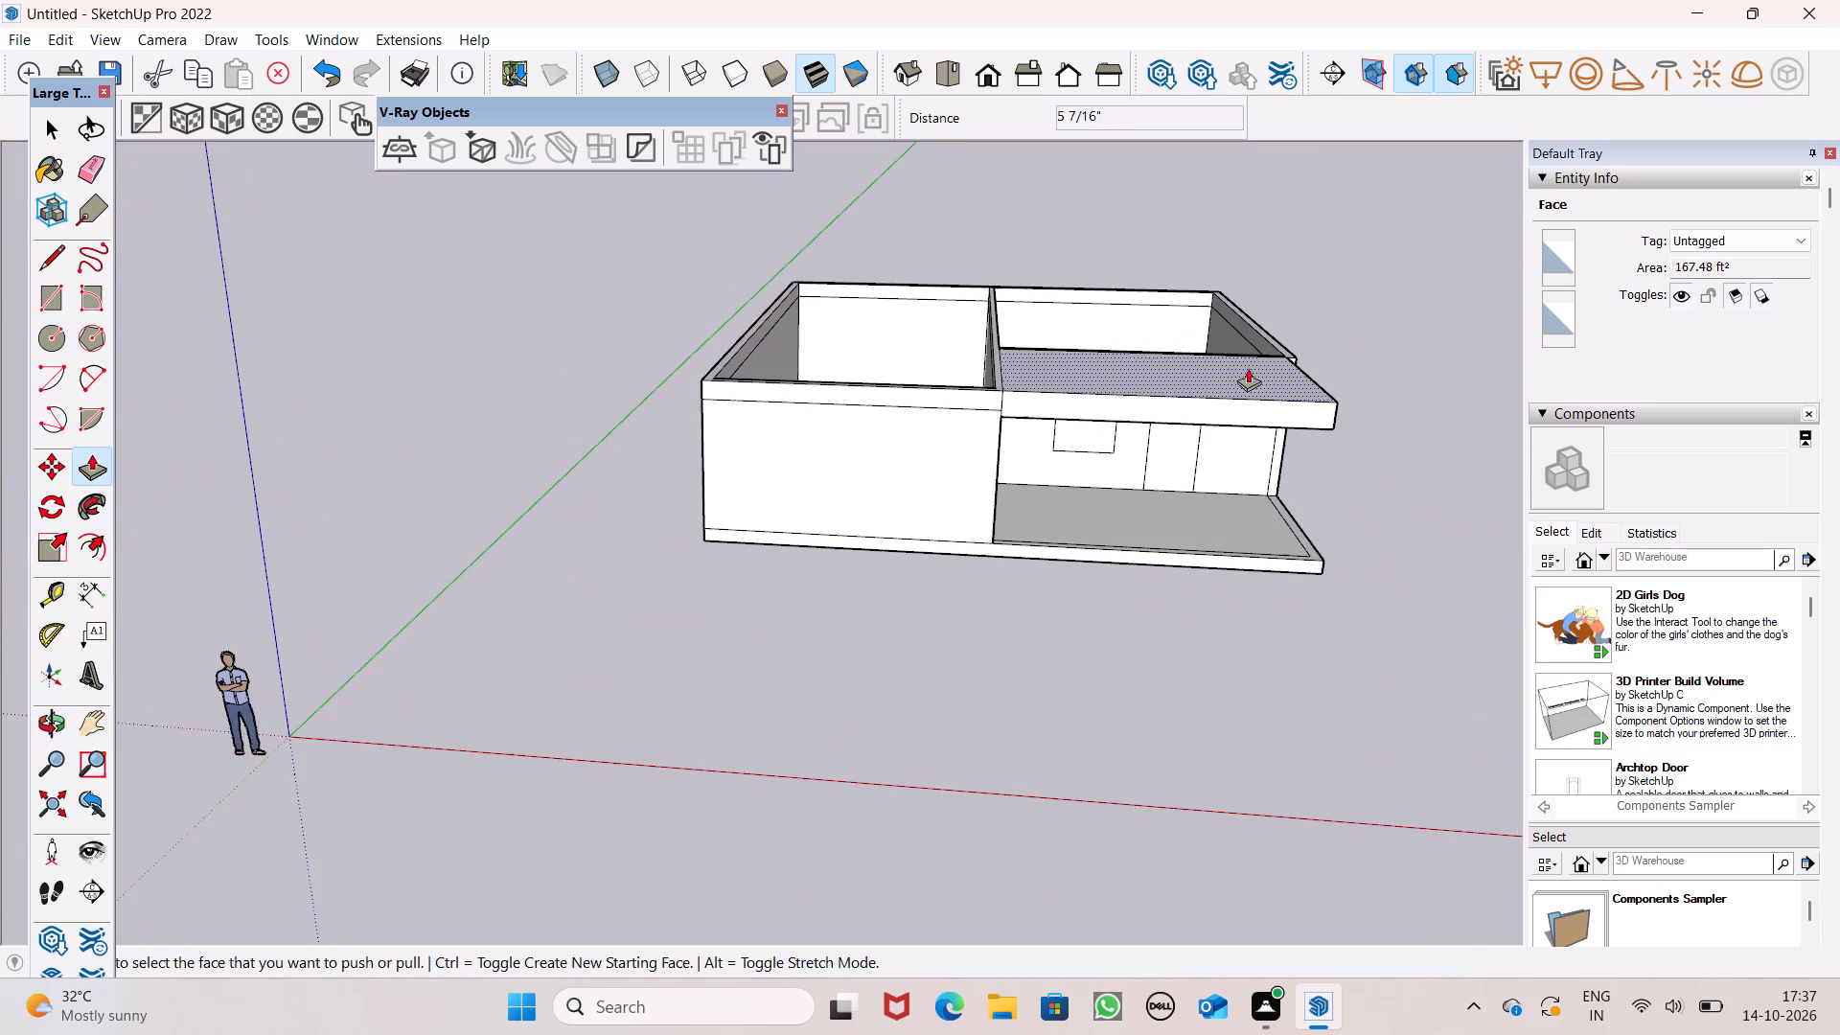
scroll(1244, 356, "down", 1)
middle_click_drag(1207, 410, 1024, 469)
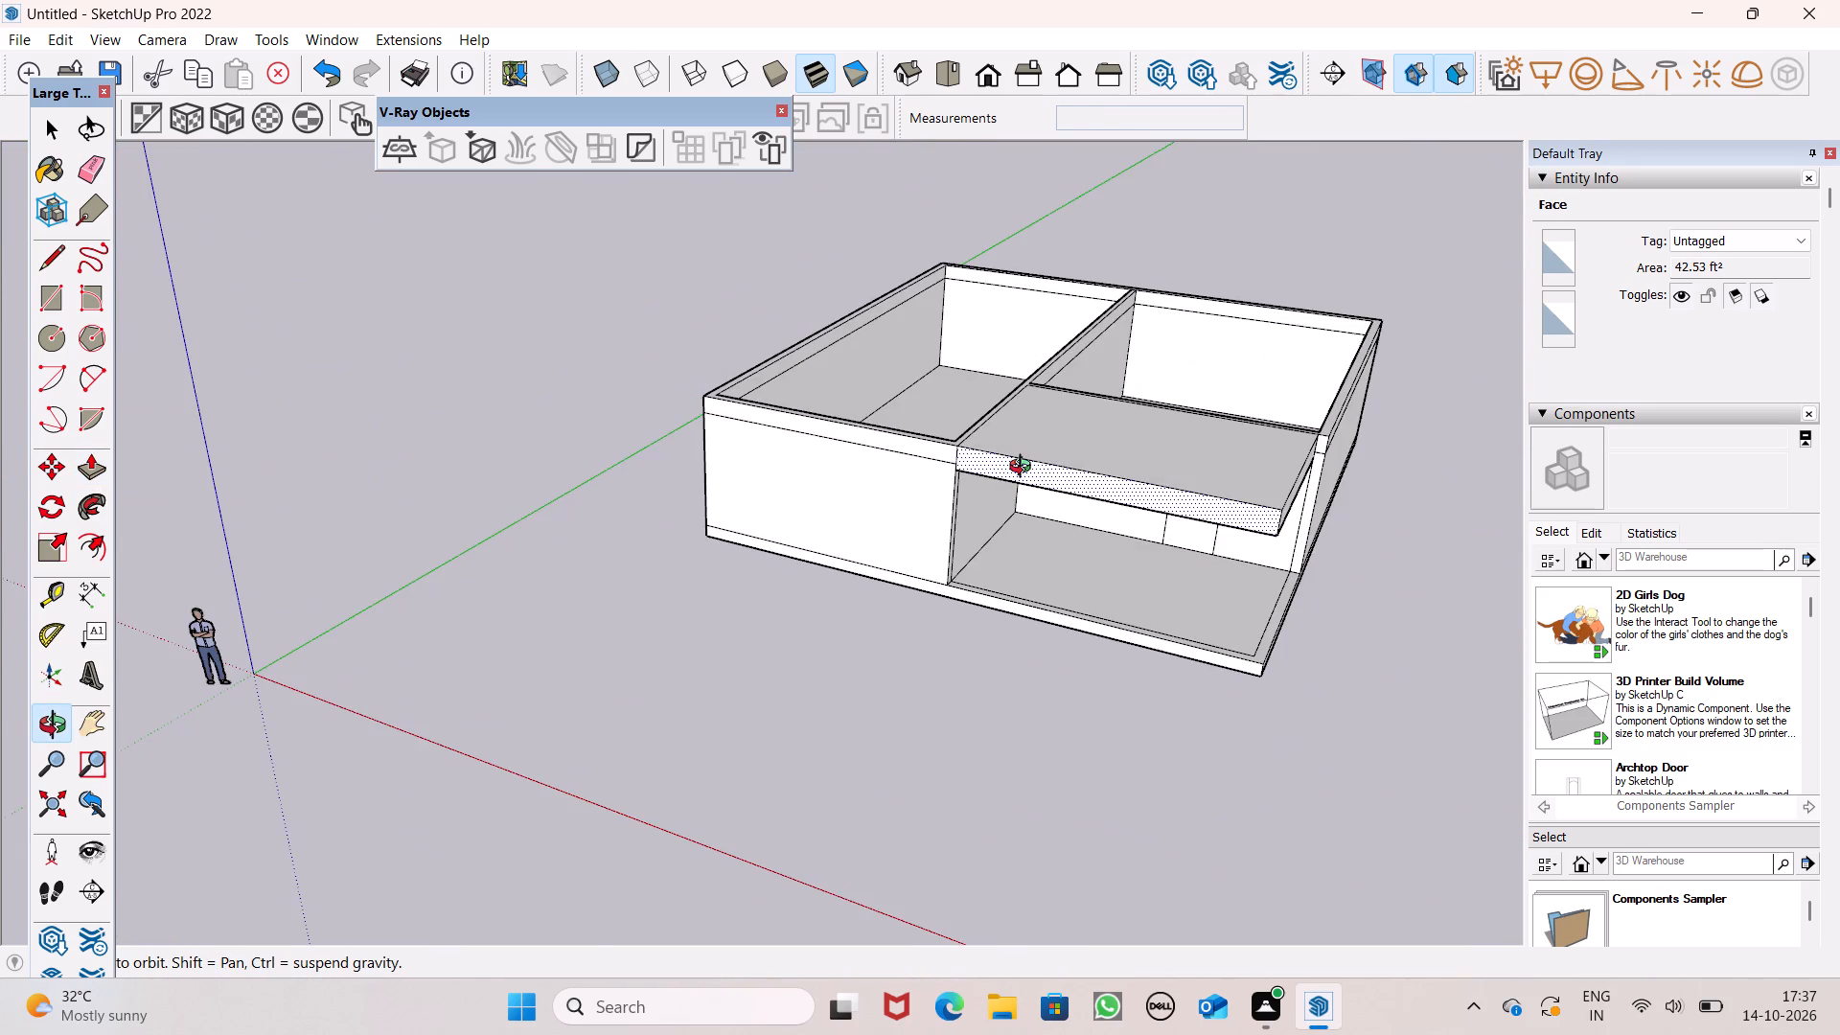
middle_click_drag(1024, 469, 891, 554)
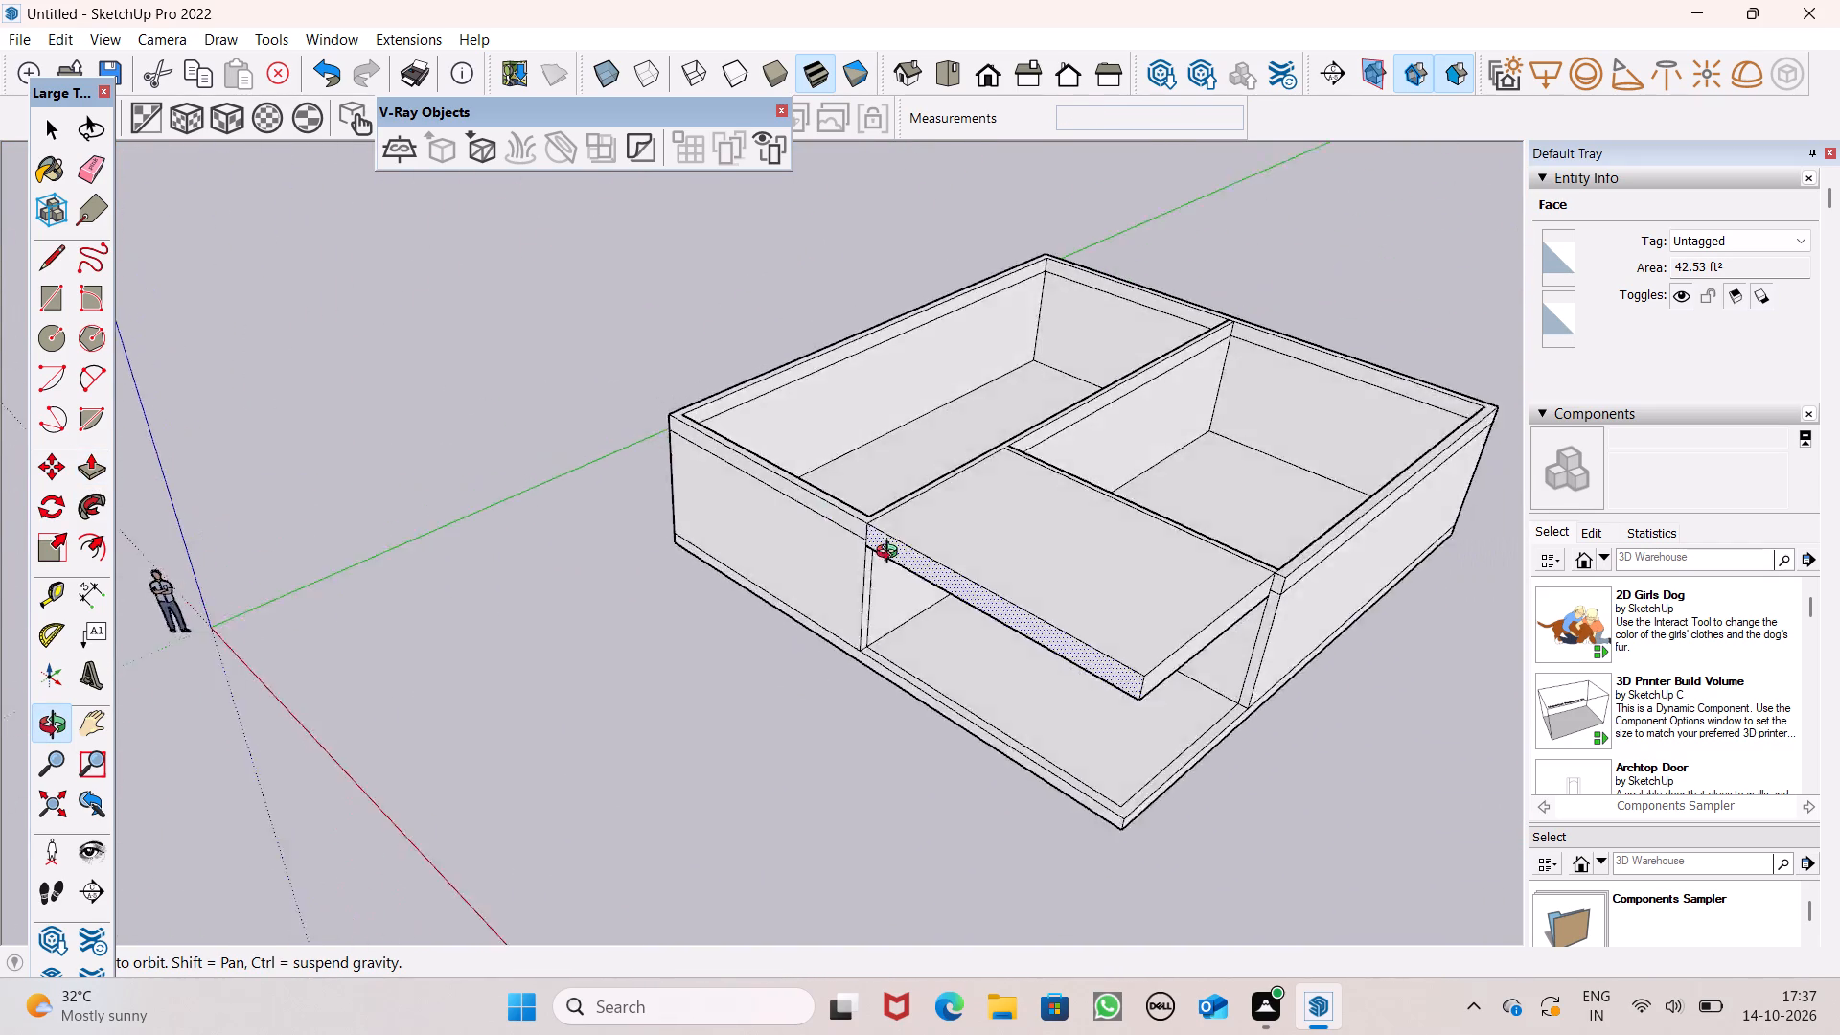
middle_click_drag(891, 554, 1076, 581)
scroll(793, 306, "down", 1)
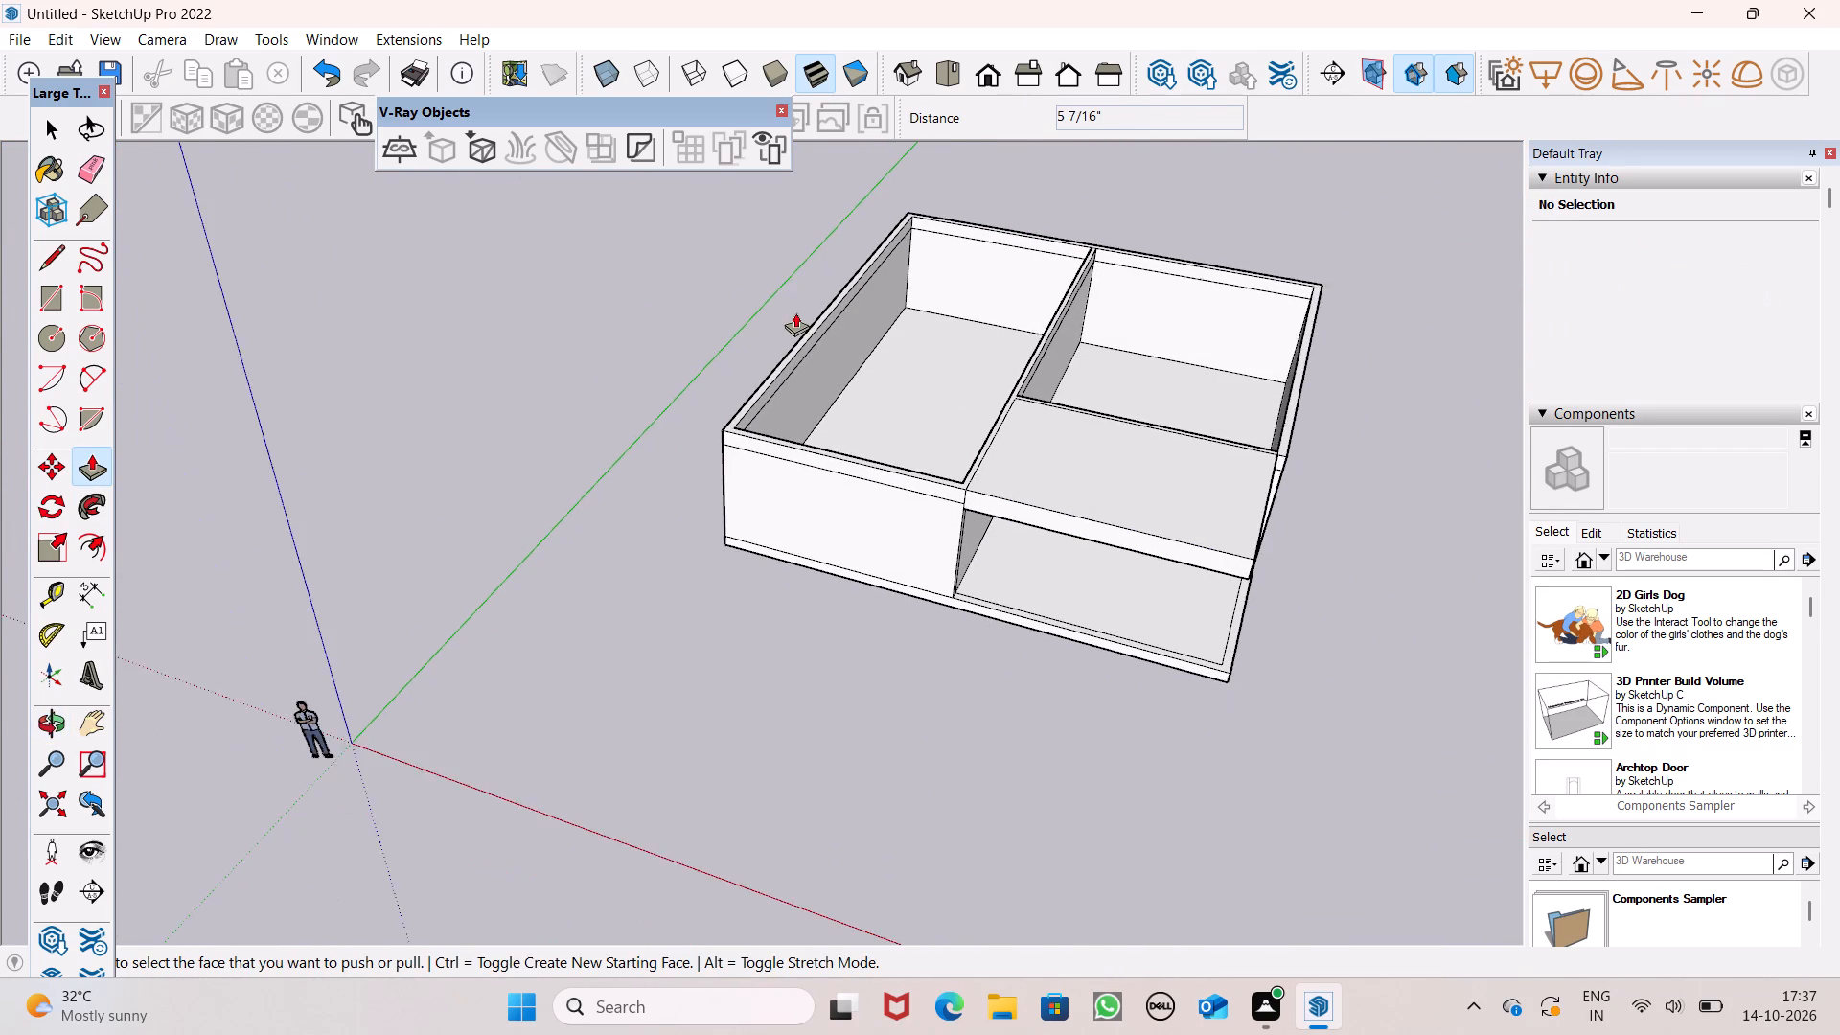
scroll(795, 312, "down", 1)
middle_click_drag(908, 398, 1141, 535)
middle_click(1141, 535)
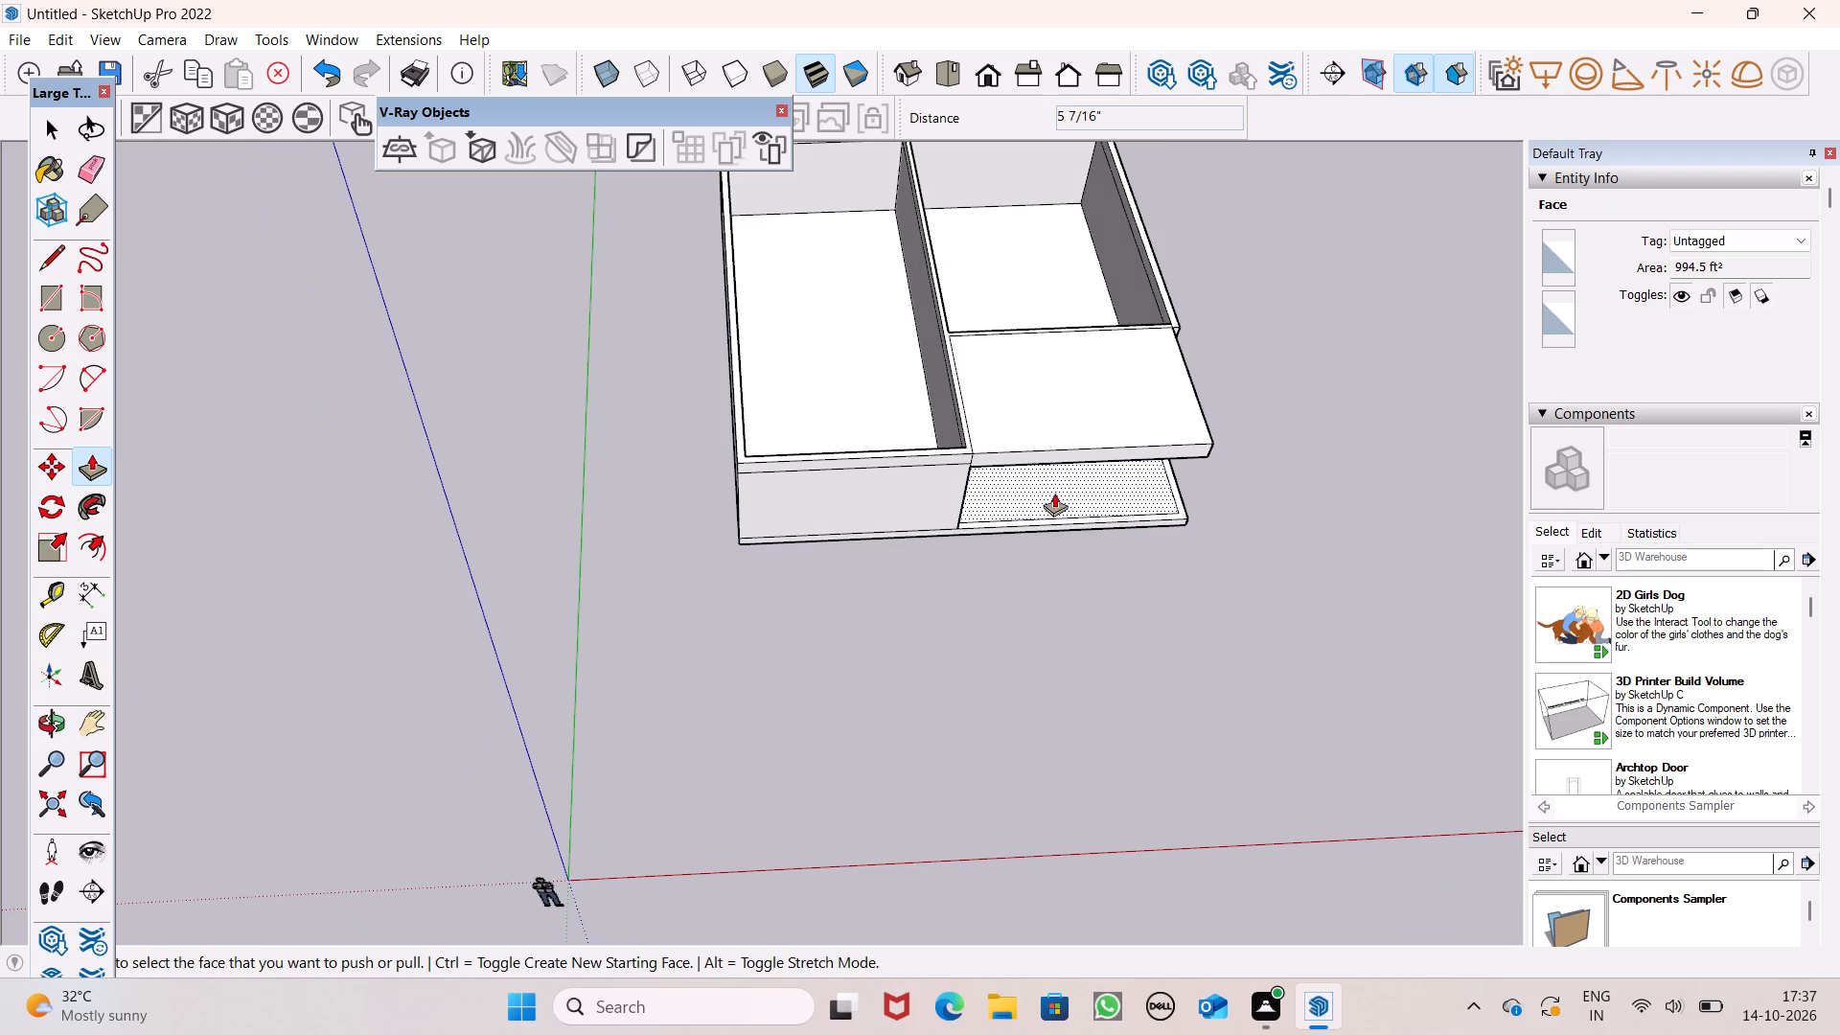
scroll(1056, 451, "up", 6)
scroll(855, 420, "up", 4)
scroll(886, 494, "down", 3)
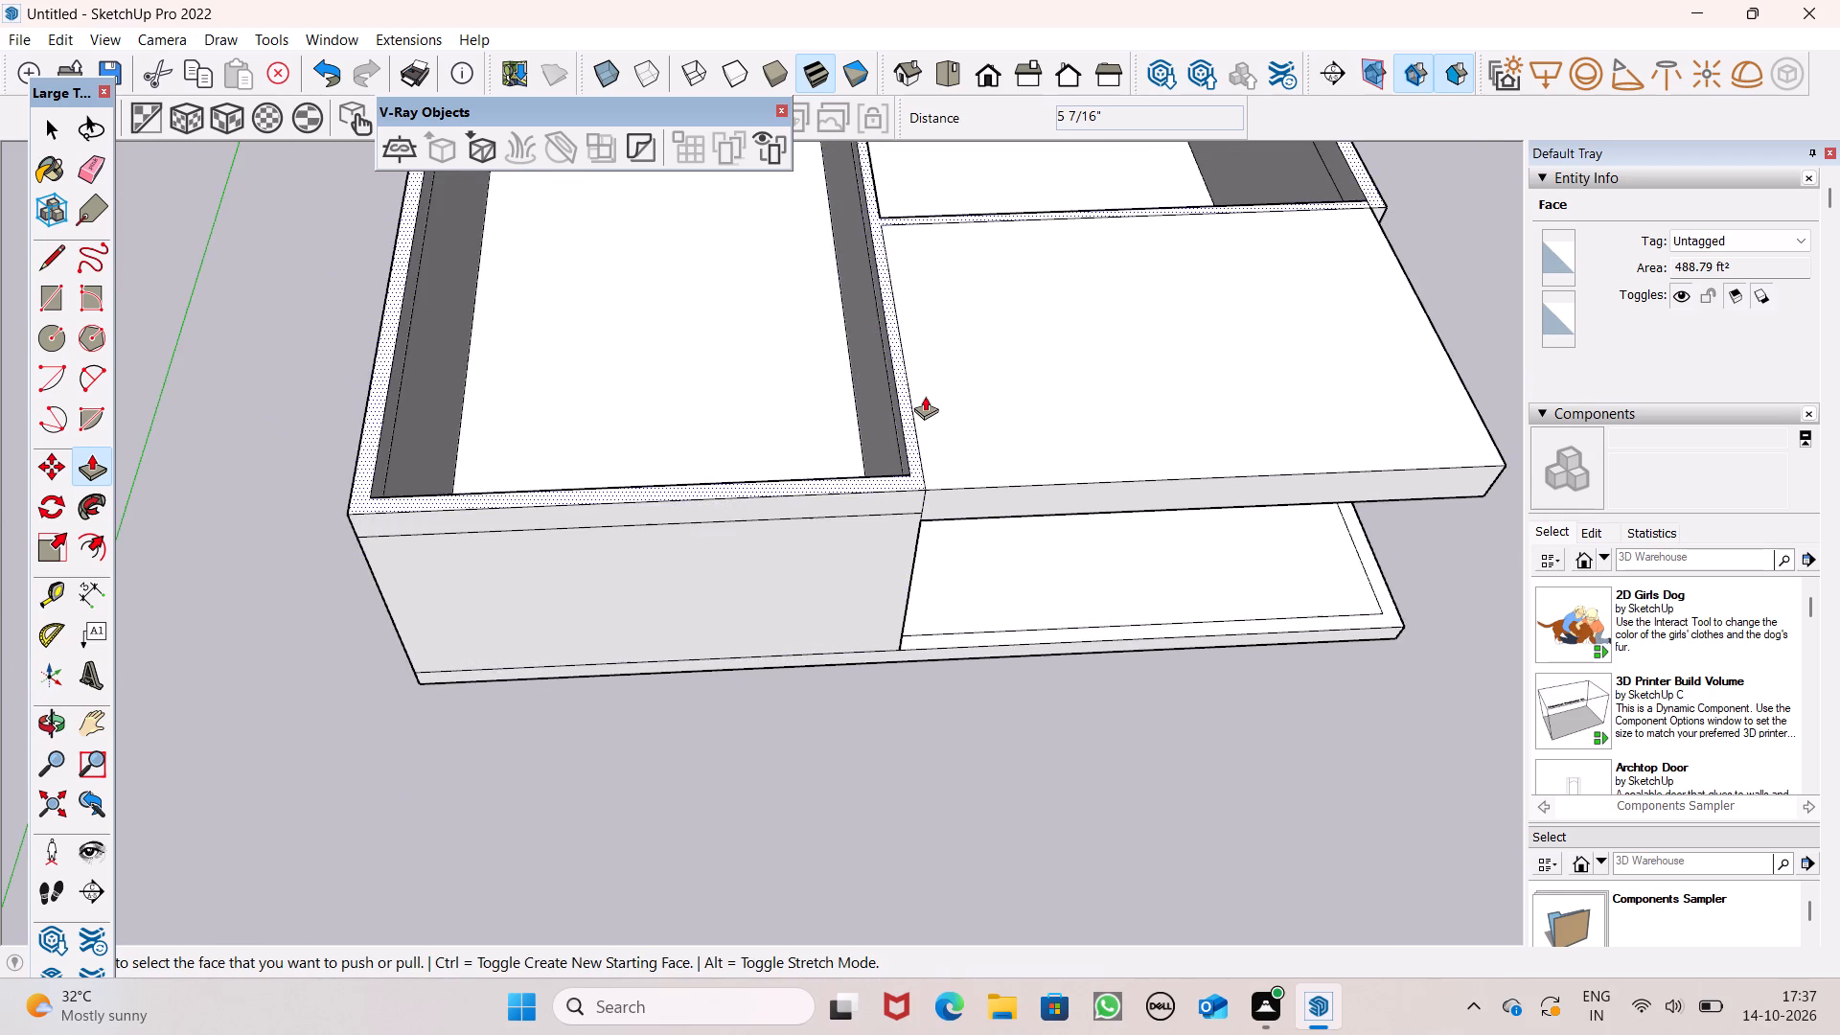
scroll(928, 457, "down", 5)
scroll(922, 331, "up", 4)
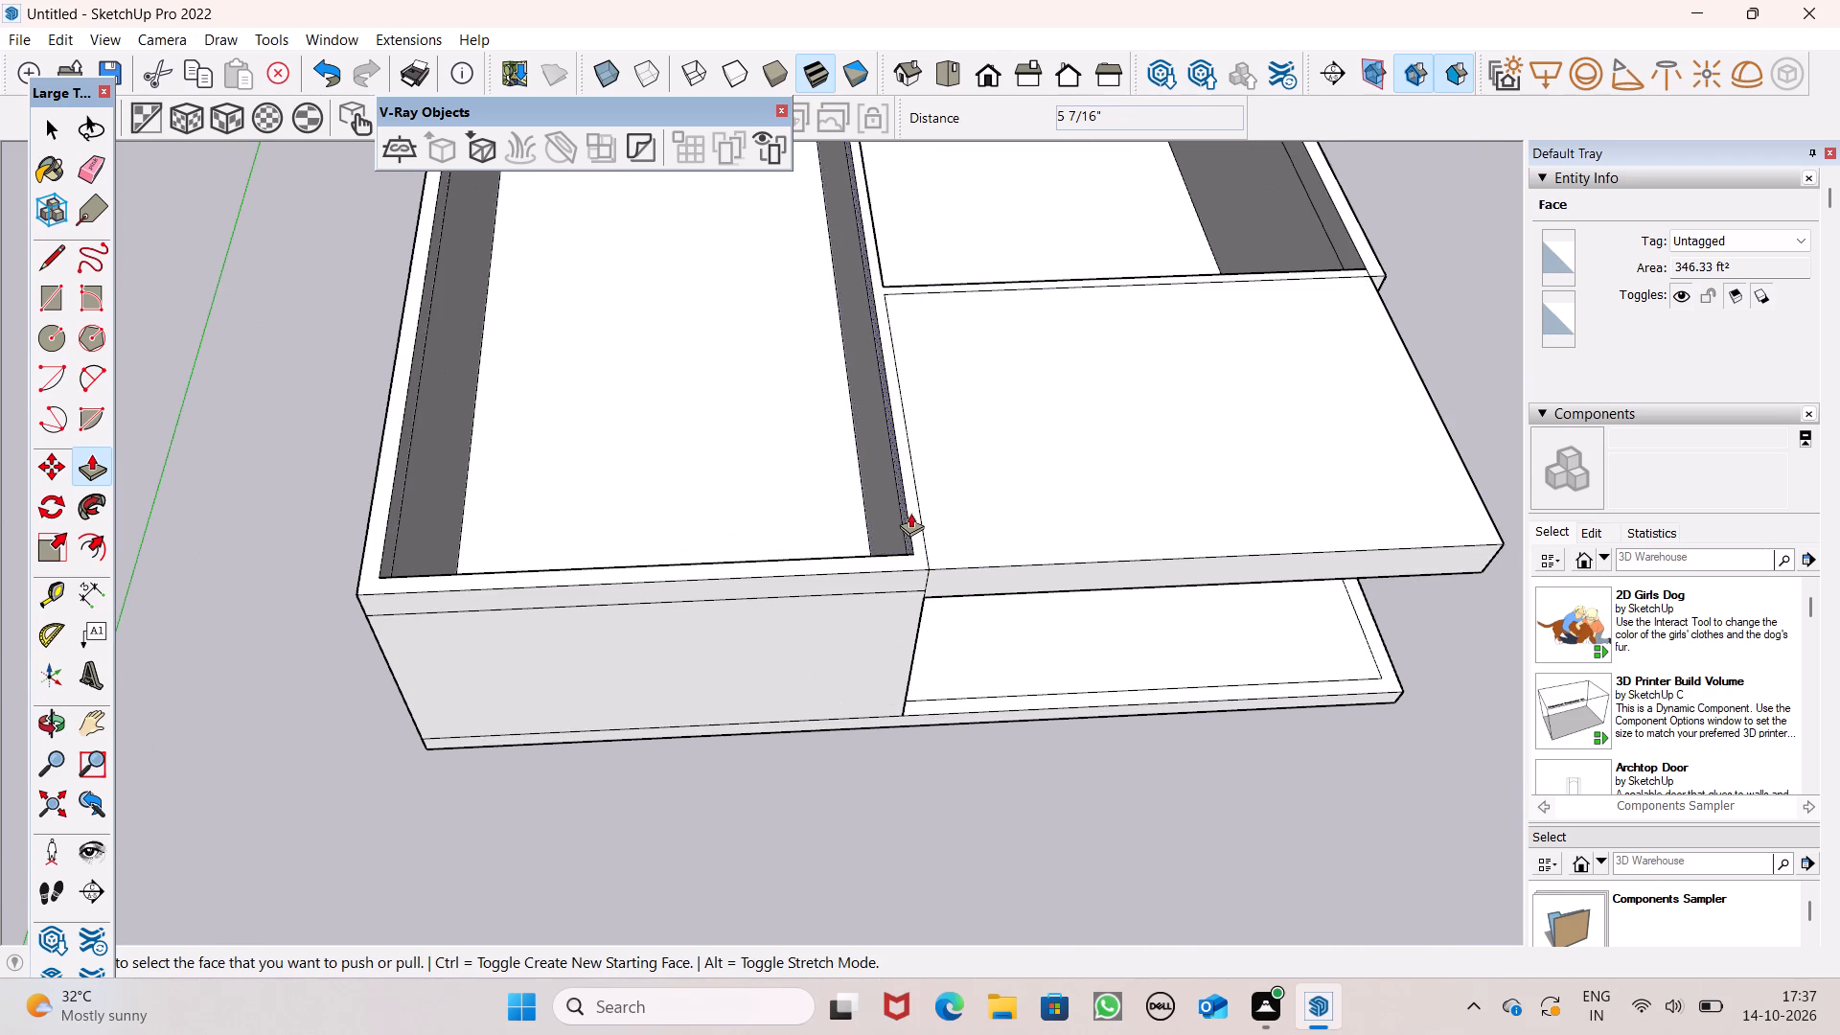
left_click_drag(910, 515, 913, 408)
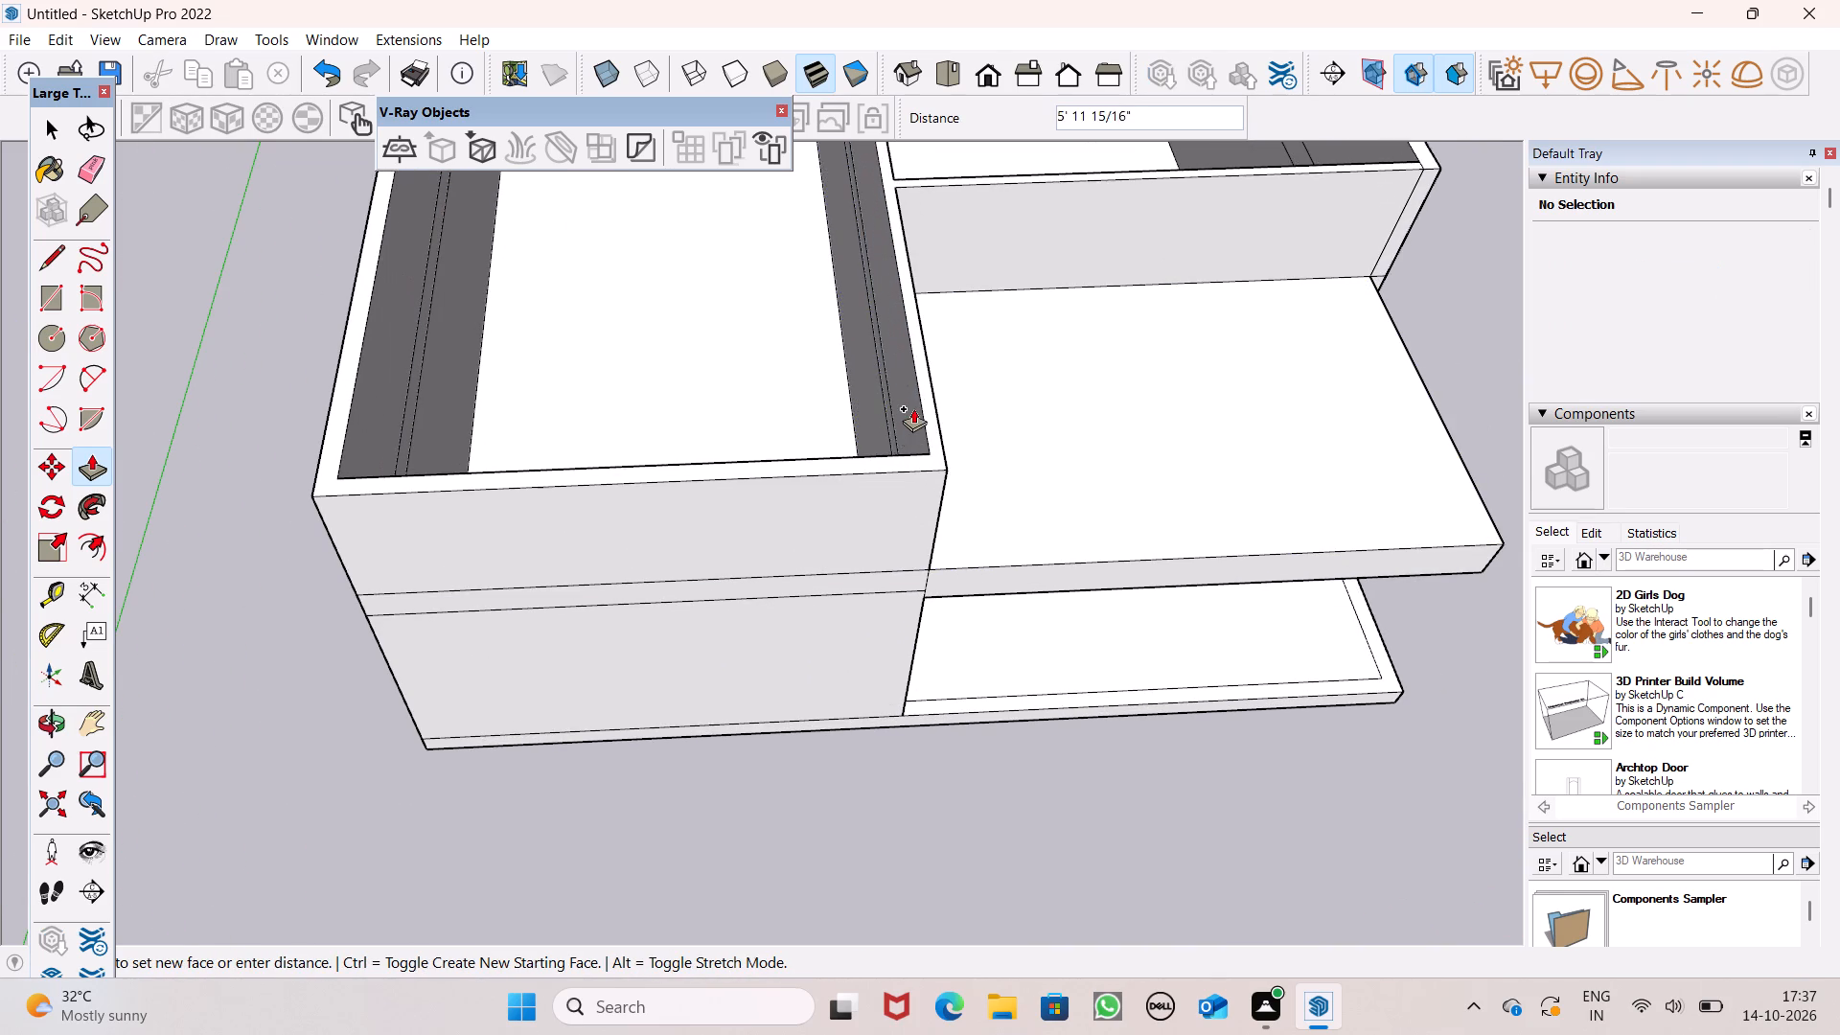
left_click_drag(913, 408, 916, 367)
key("1")
type("0'")
key("Return")
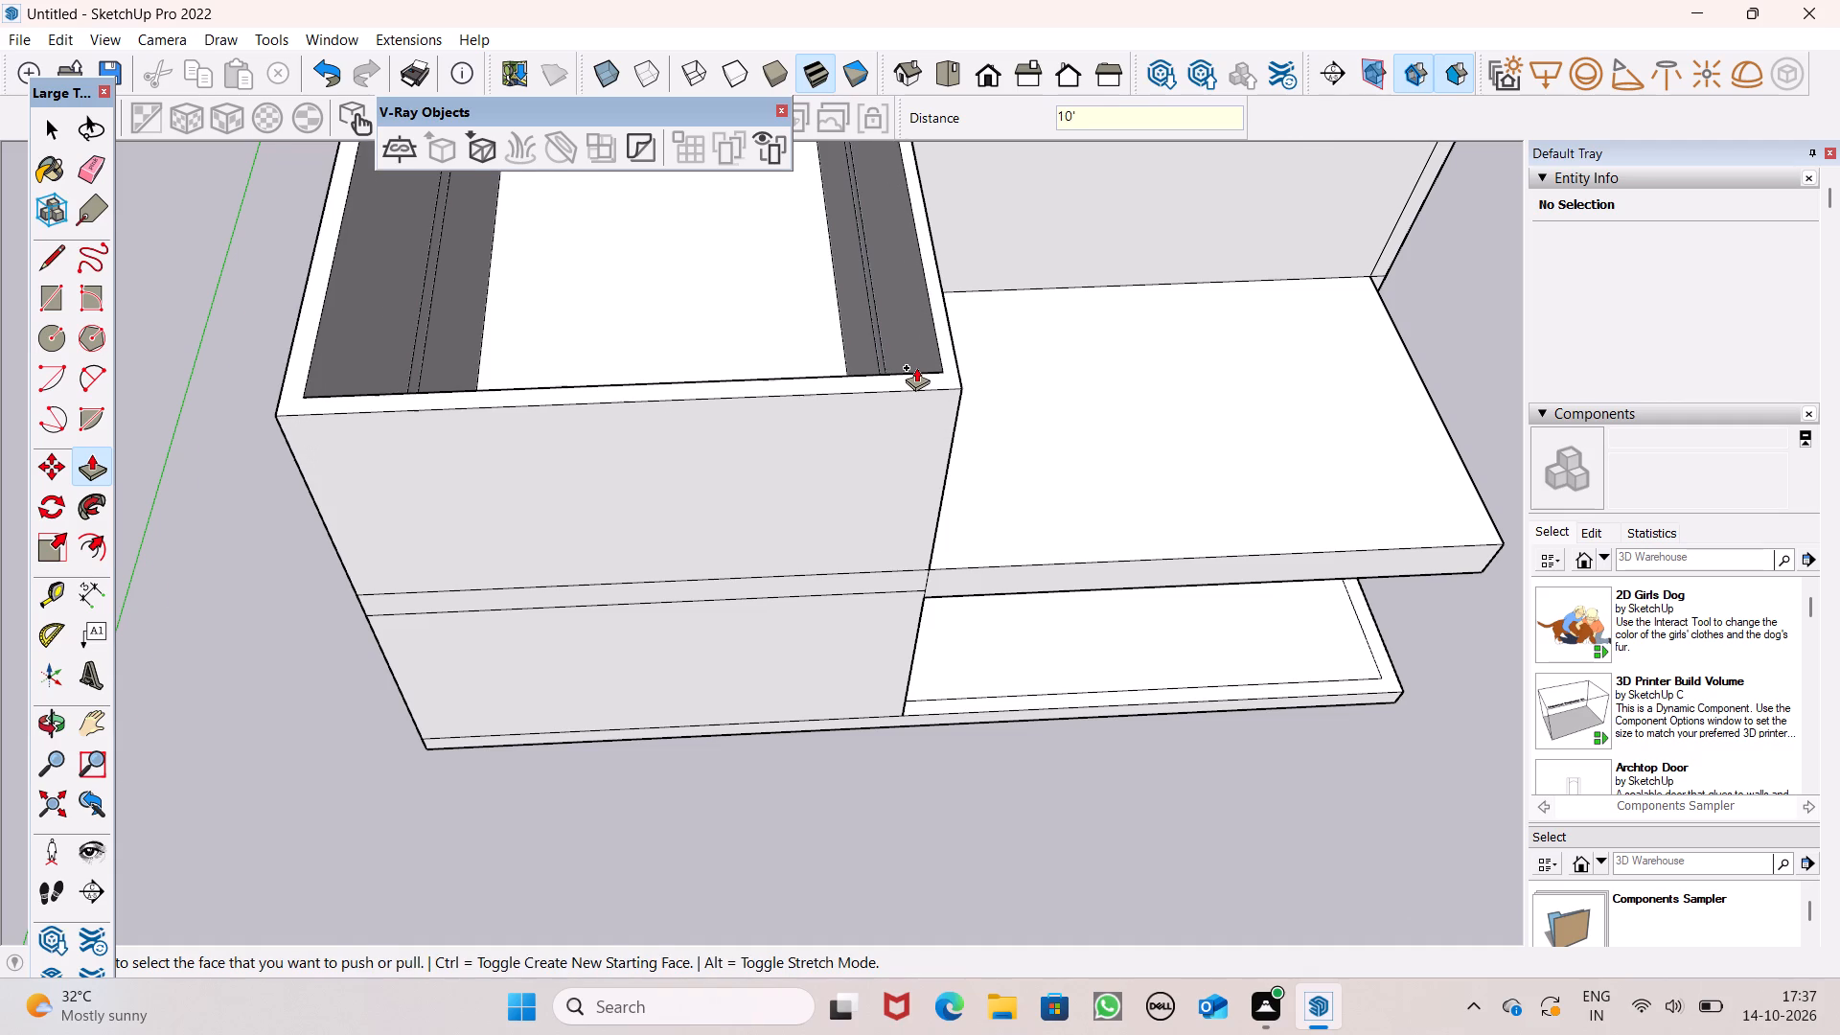
Examine the two-storey building from the front, above and below, including the upper rooms, porch roof and front openings.
scroll(916, 367, "down", 4)
middle_click_drag(1097, 619, 1063, 427)
scroll(1097, 563, "up", 1)
scroll(1074, 391, "down", 7)
middle_click_drag(1181, 426, 1182, 377)
middle_click(999, 364)
middle_click(999, 364)
scroll(1086, 465, "up", 1)
middle_click_drag(1086, 465, 933, 436)
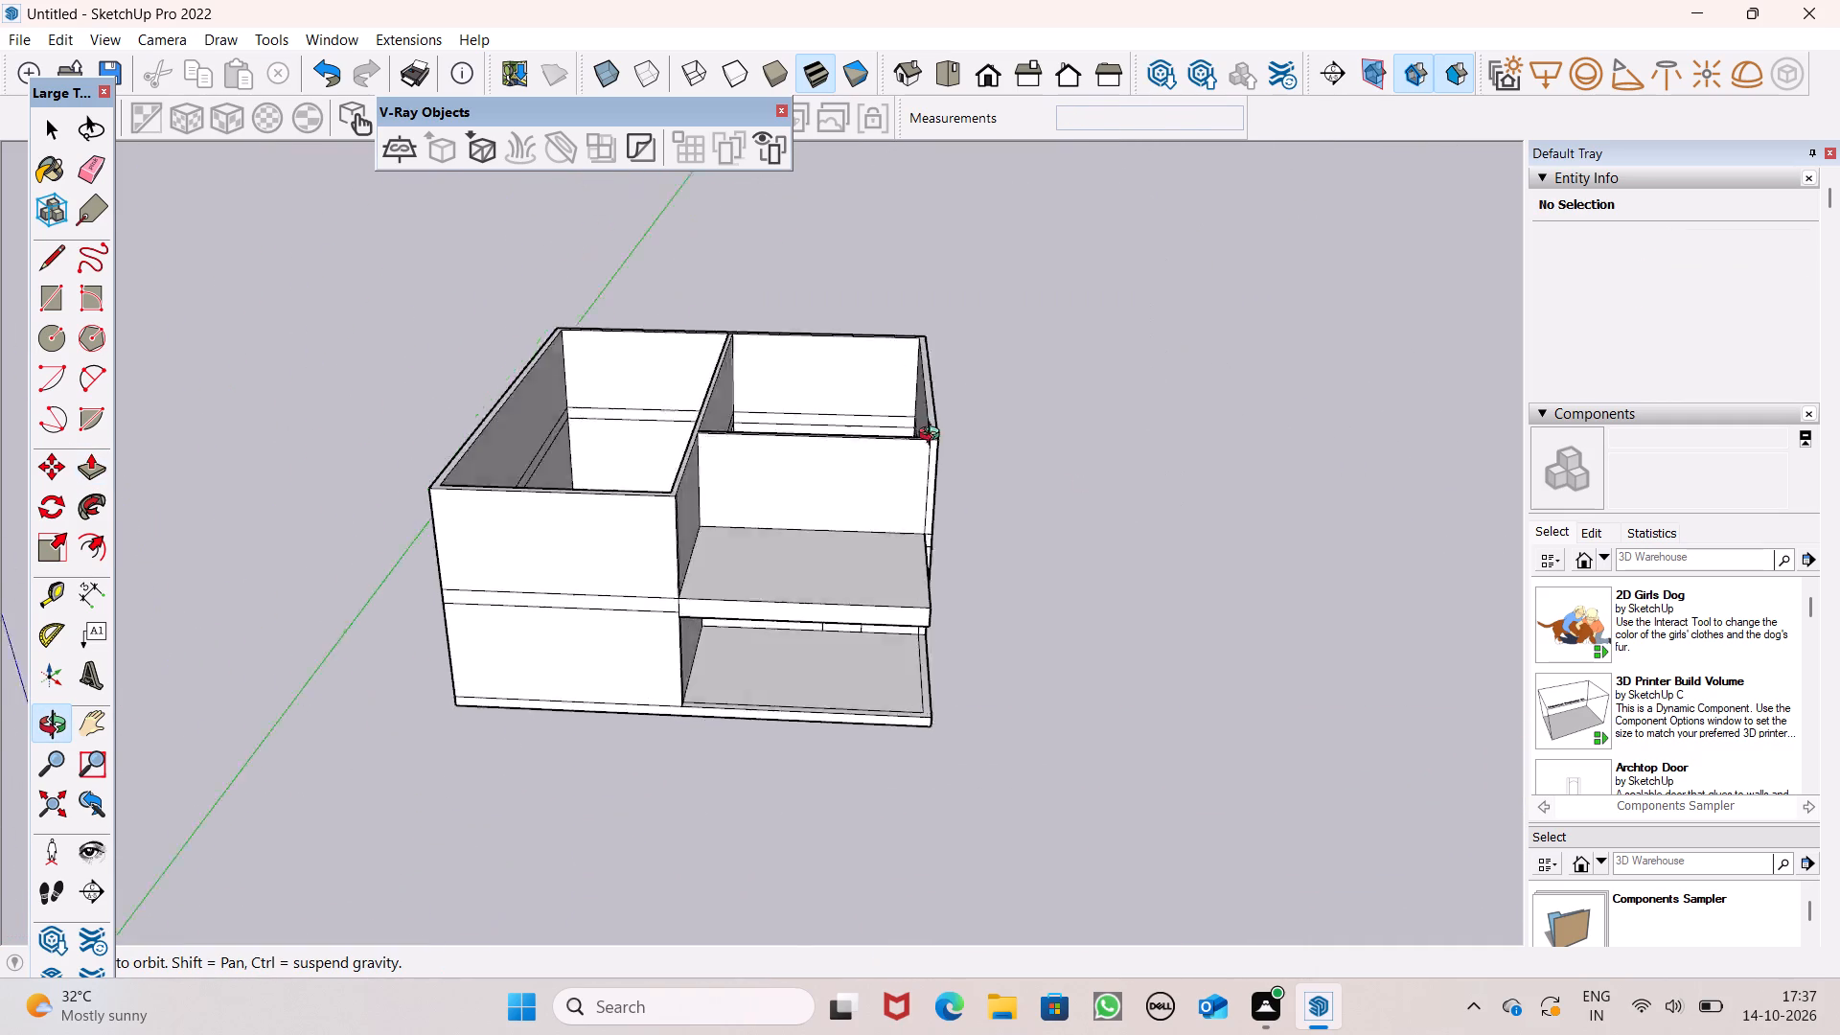
middle_click_drag(933, 436, 1119, 295)
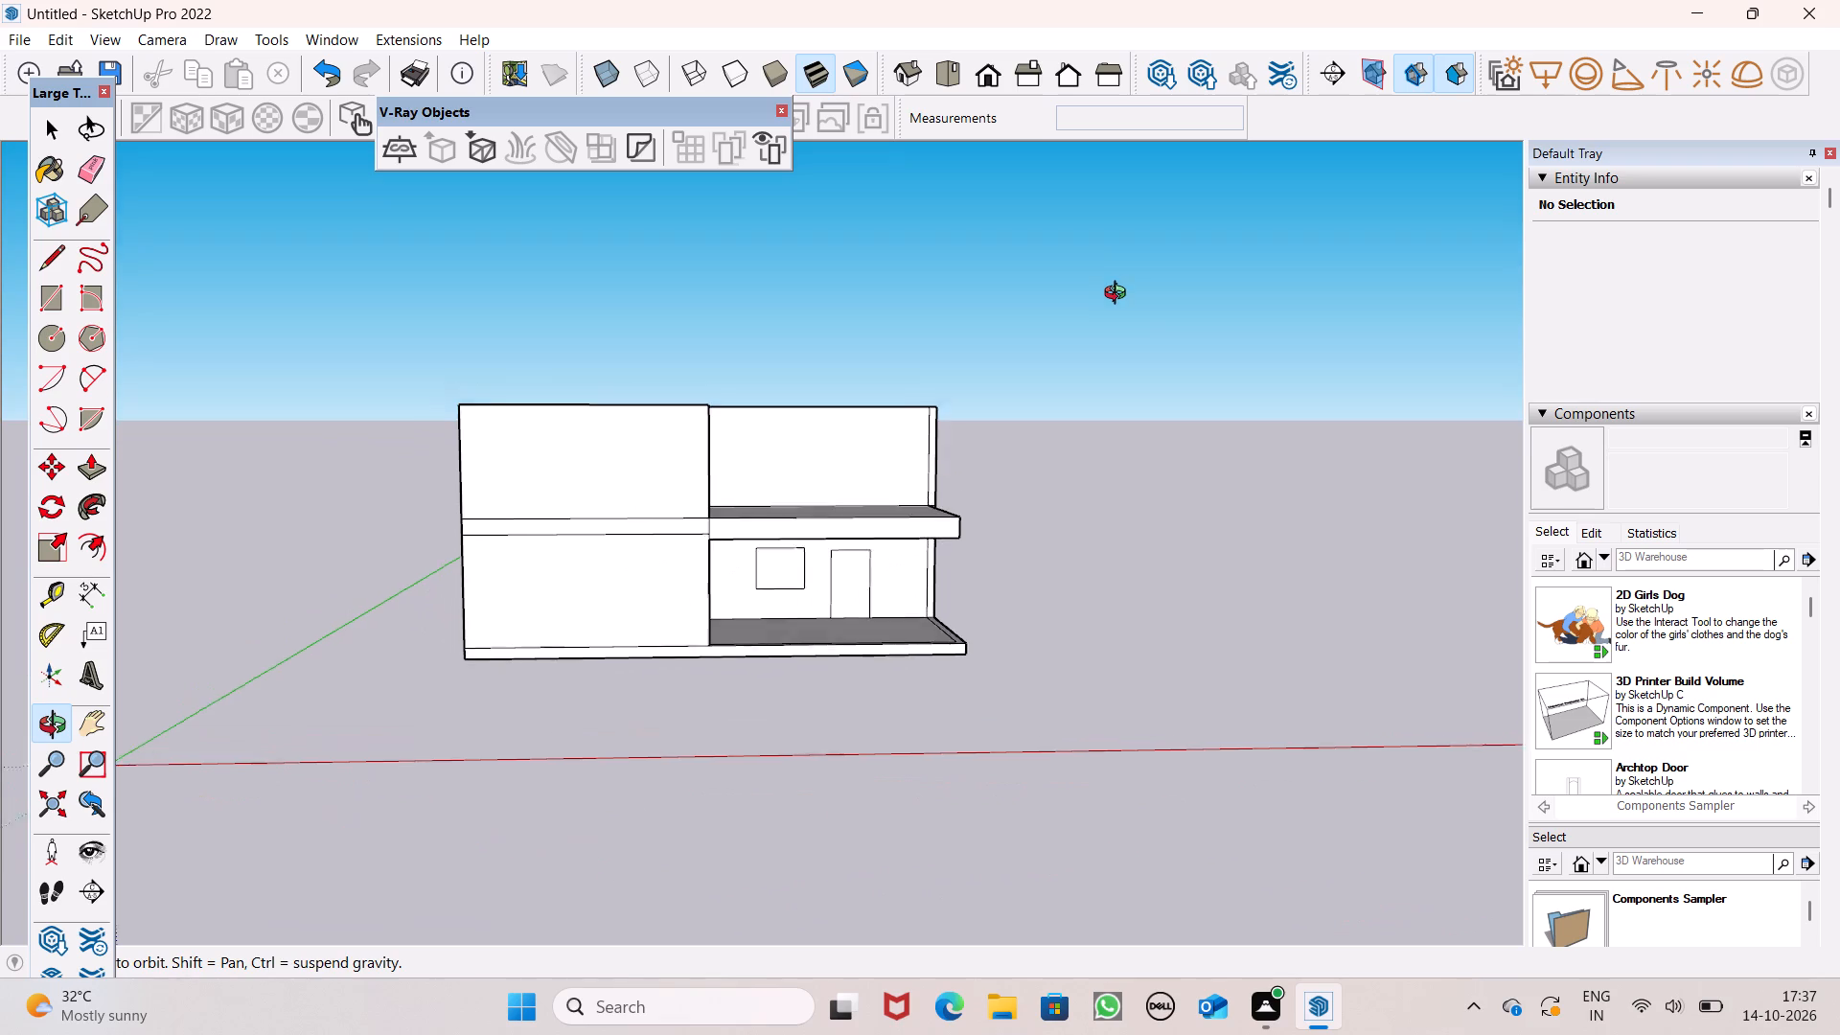
middle_click_drag(1119, 295, 1116, 301)
middle_click(1107, 339)
middle_click_drag(1107, 339, 1067, 395)
middle_click_drag(1067, 395, 1065, 403)
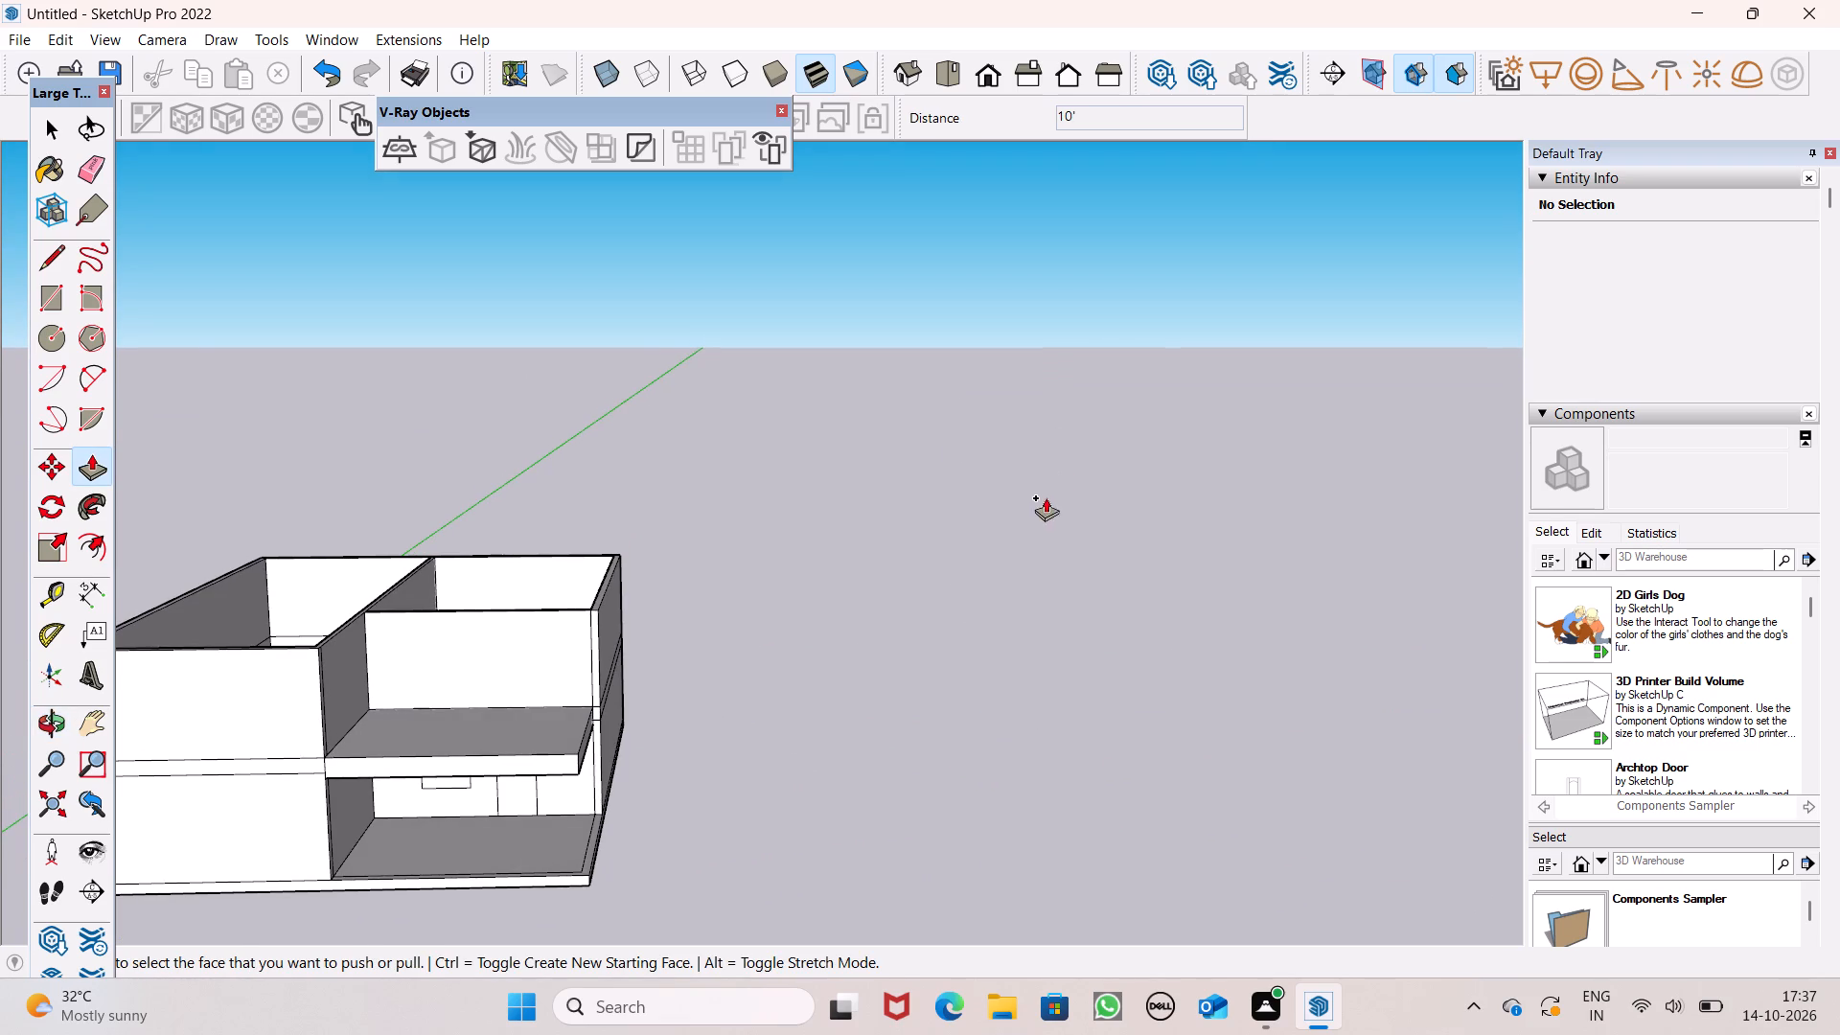
scroll(979, 435, "down", 9)
middle_click_drag(747, 497, 773, 701)
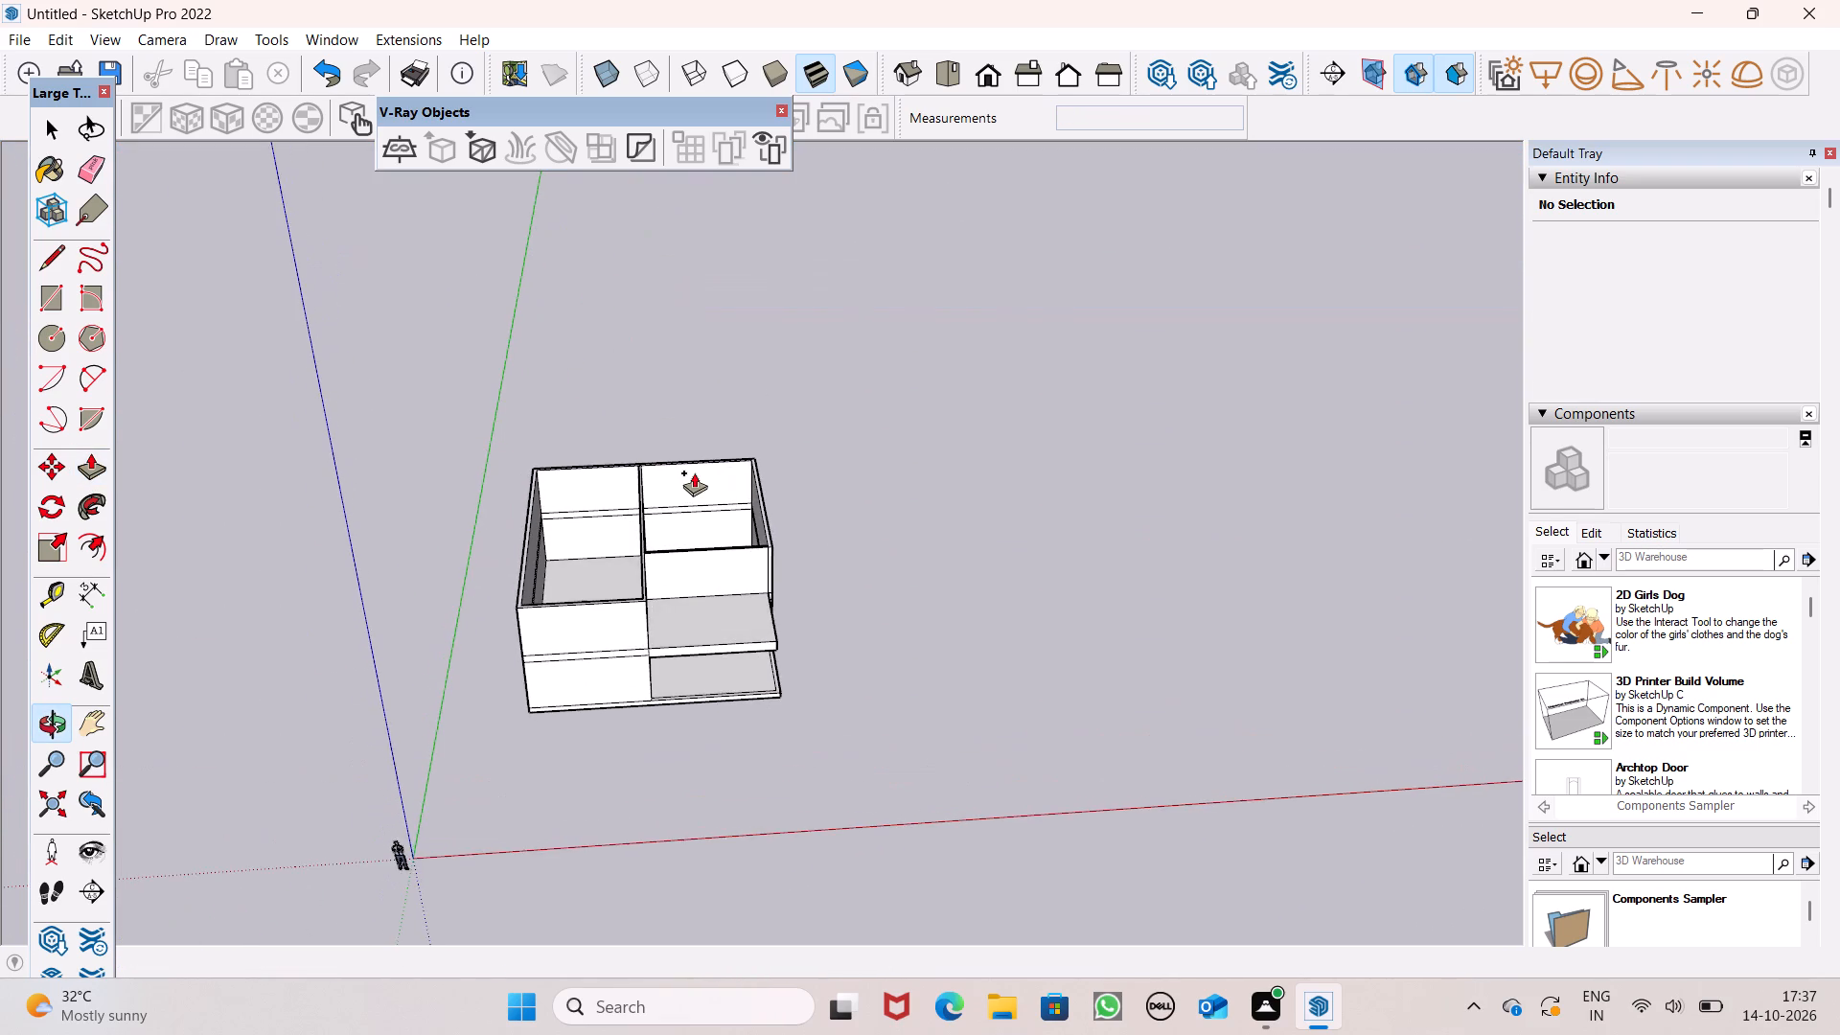
scroll(696, 411, "down", 2)
middle_click_drag(677, 594, 642, 845)
scroll(624, 628, "up", 5)
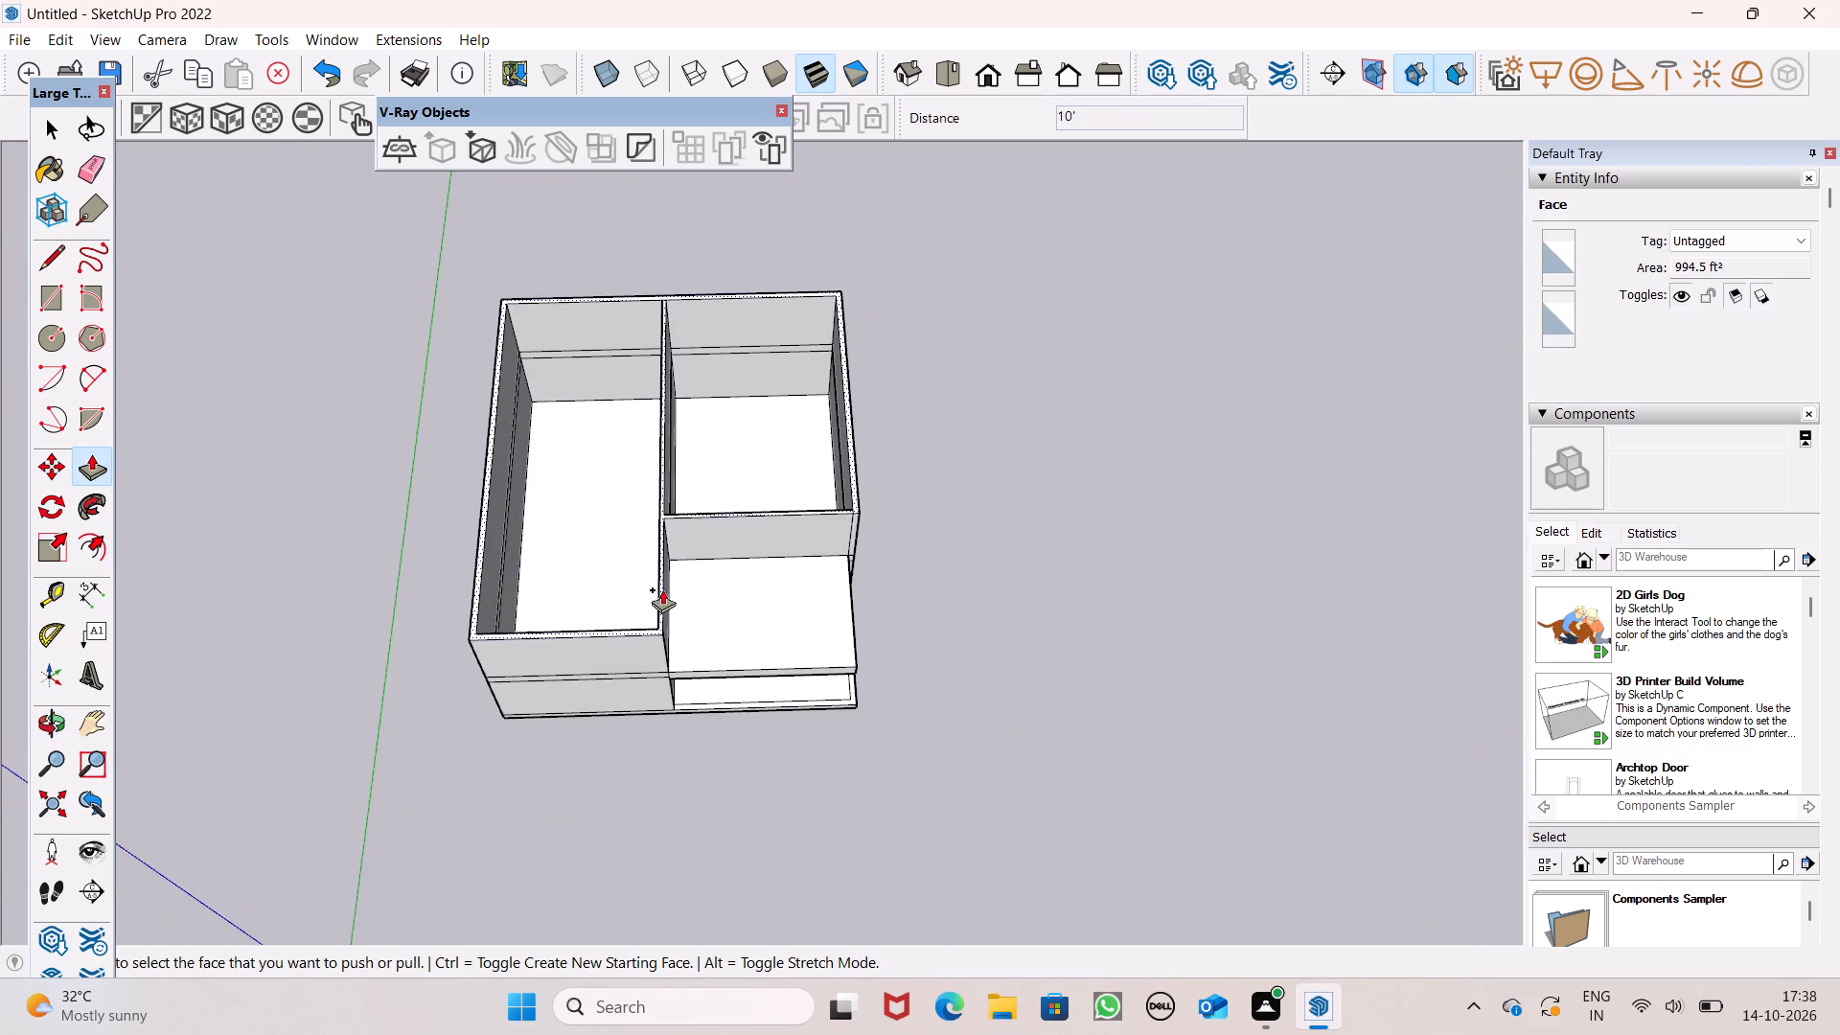
scroll(662, 589, "up", 1)
middle_click_drag(662, 589, 663, 220)
scroll(663, 220, "up", 1)
scroll(969, 781, "down", 1)
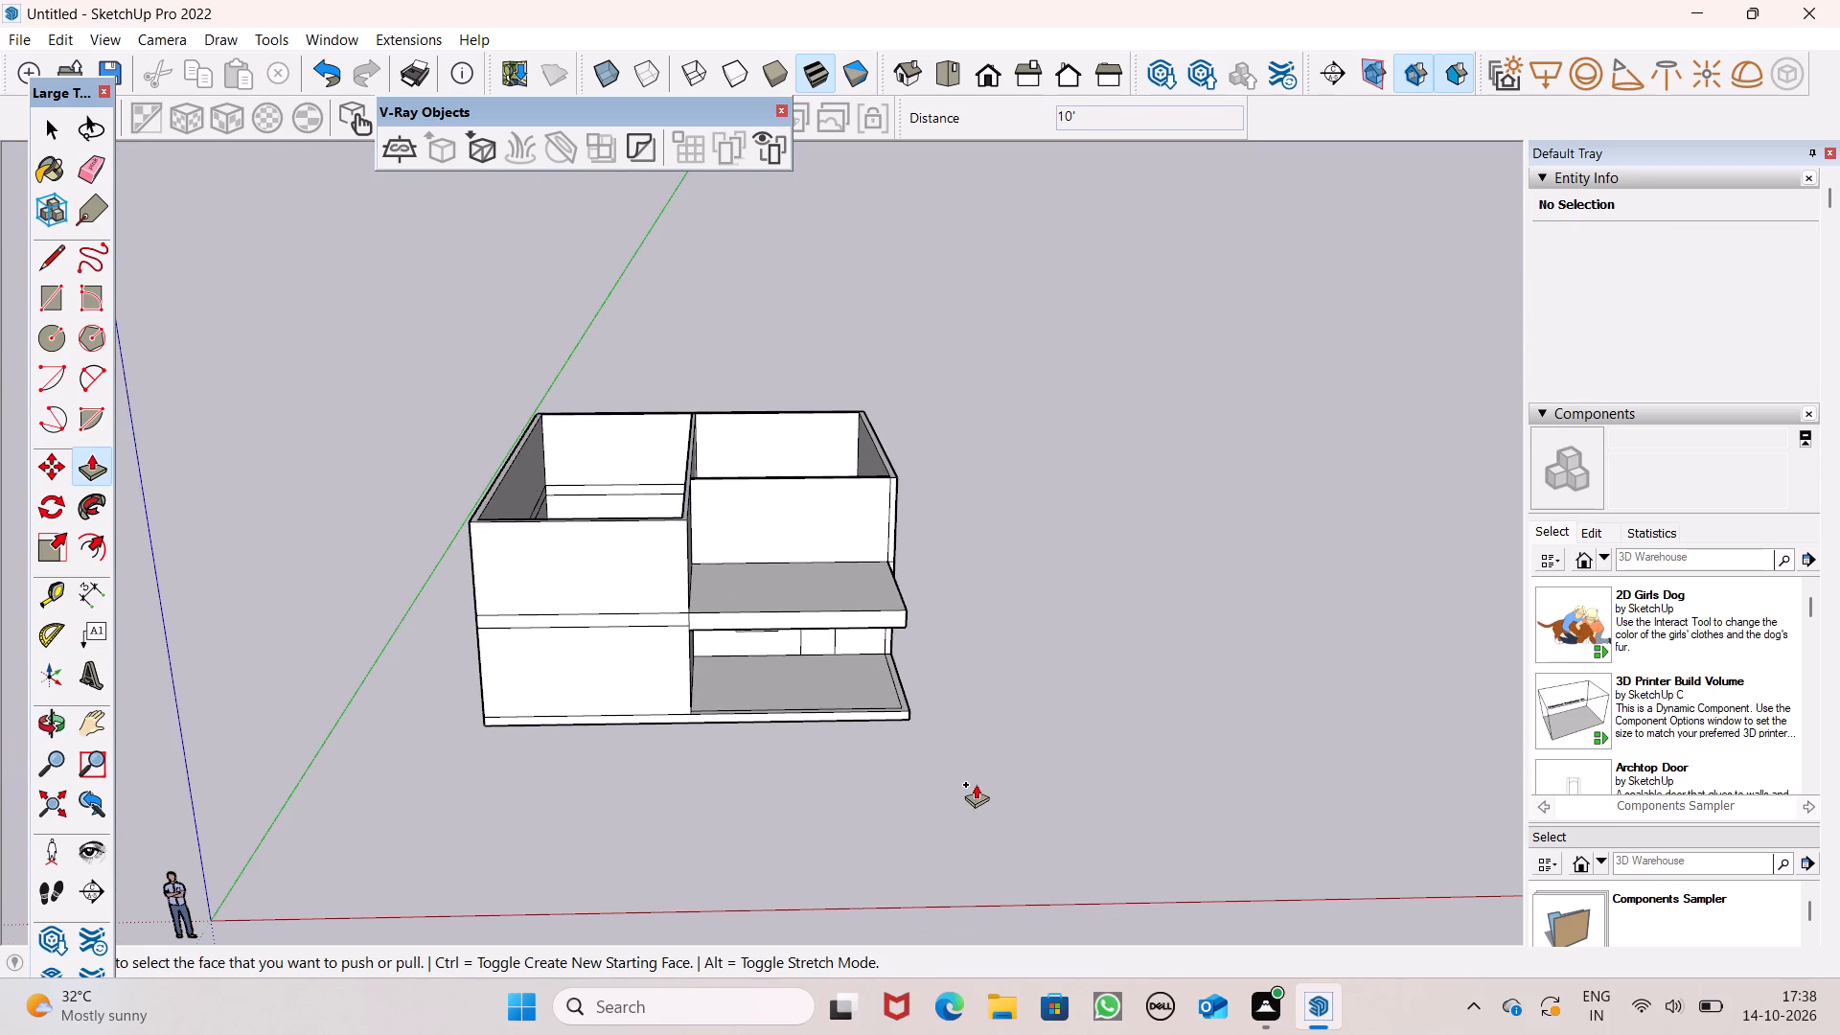
middle_click_drag(827, 702, 855, 533)
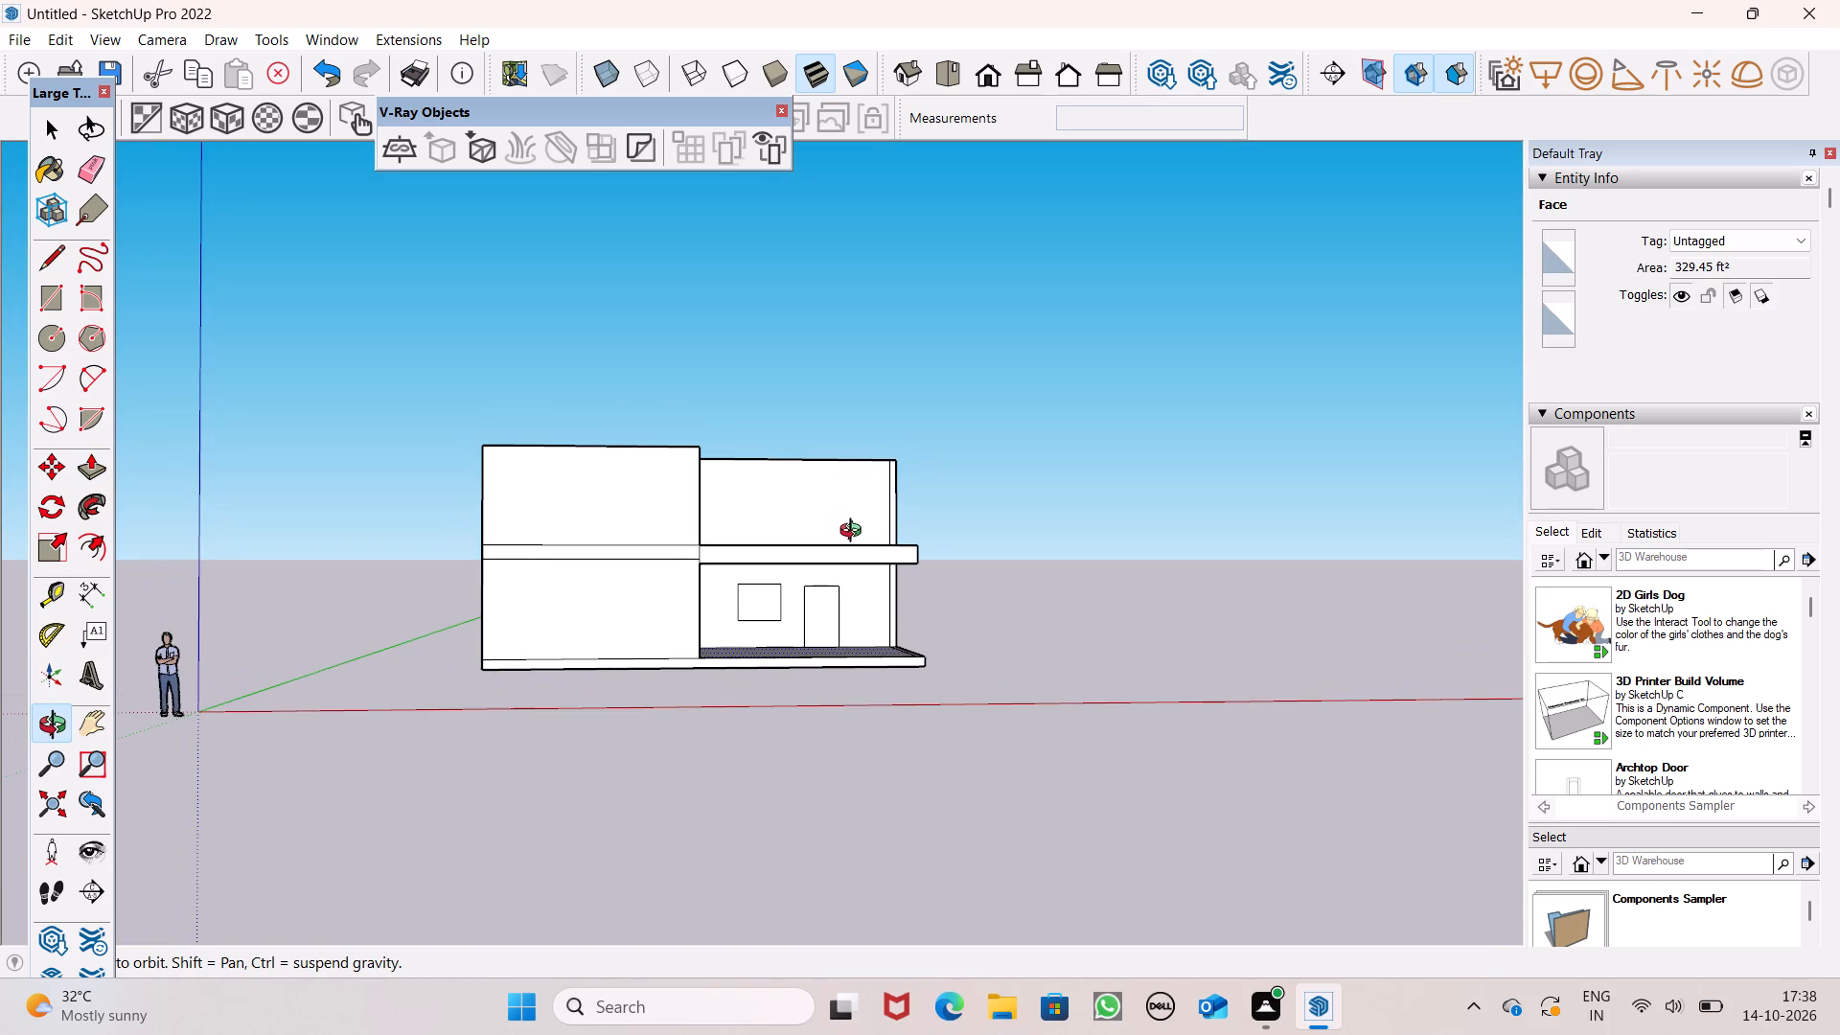
middle_click_drag(855, 533, 889, 595)
middle_click_drag(889, 595, 897, 625)
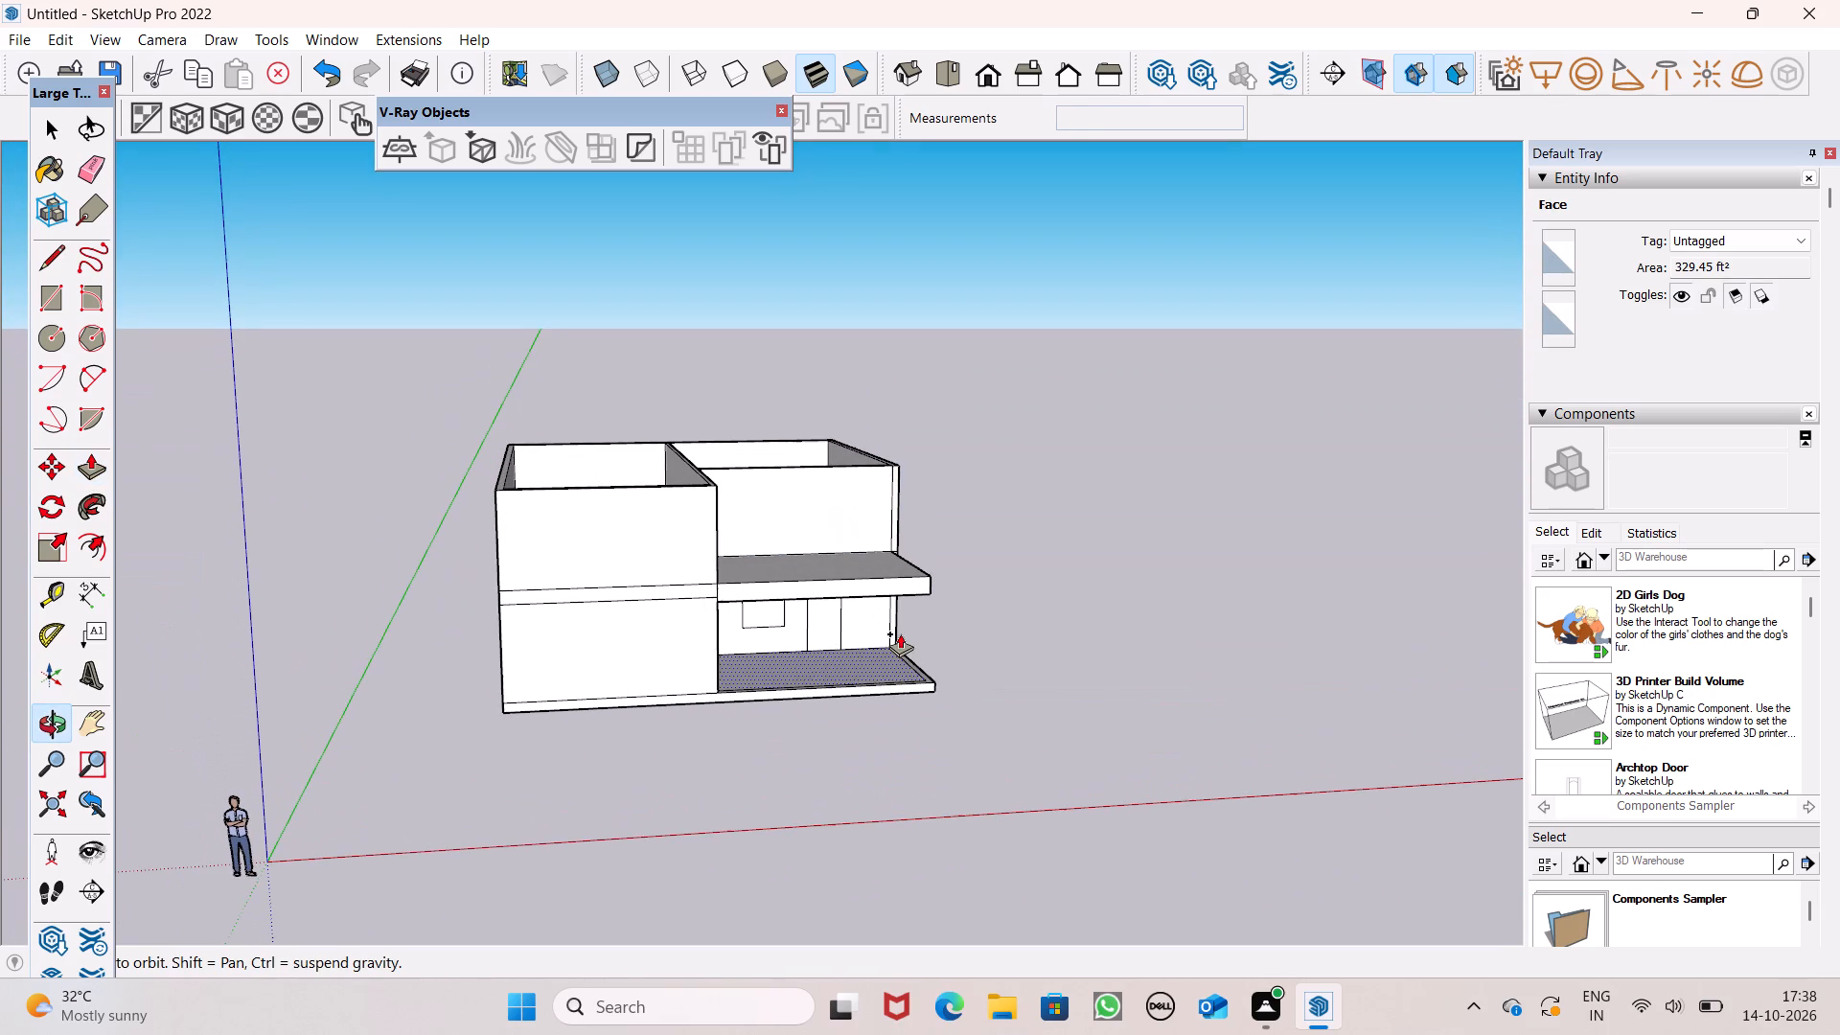
scroll(988, 447, "down", 3)
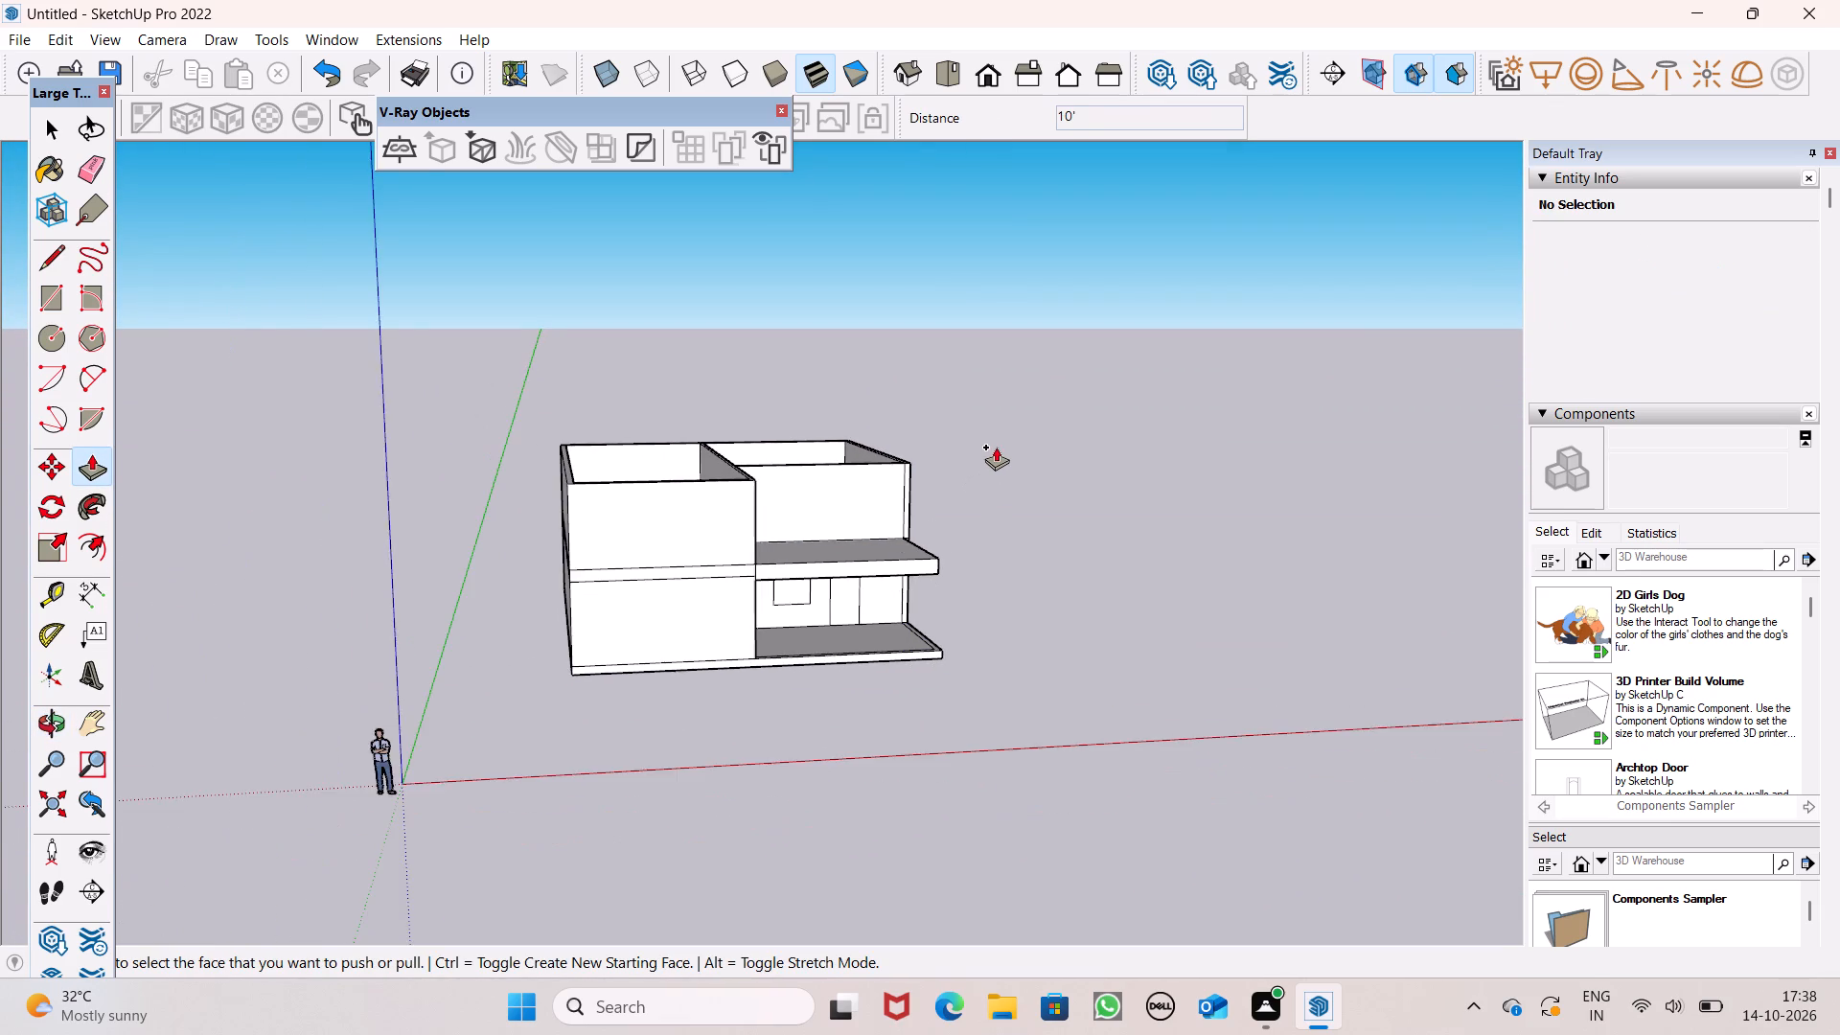
middle_click_drag(996, 447, 915, 677)
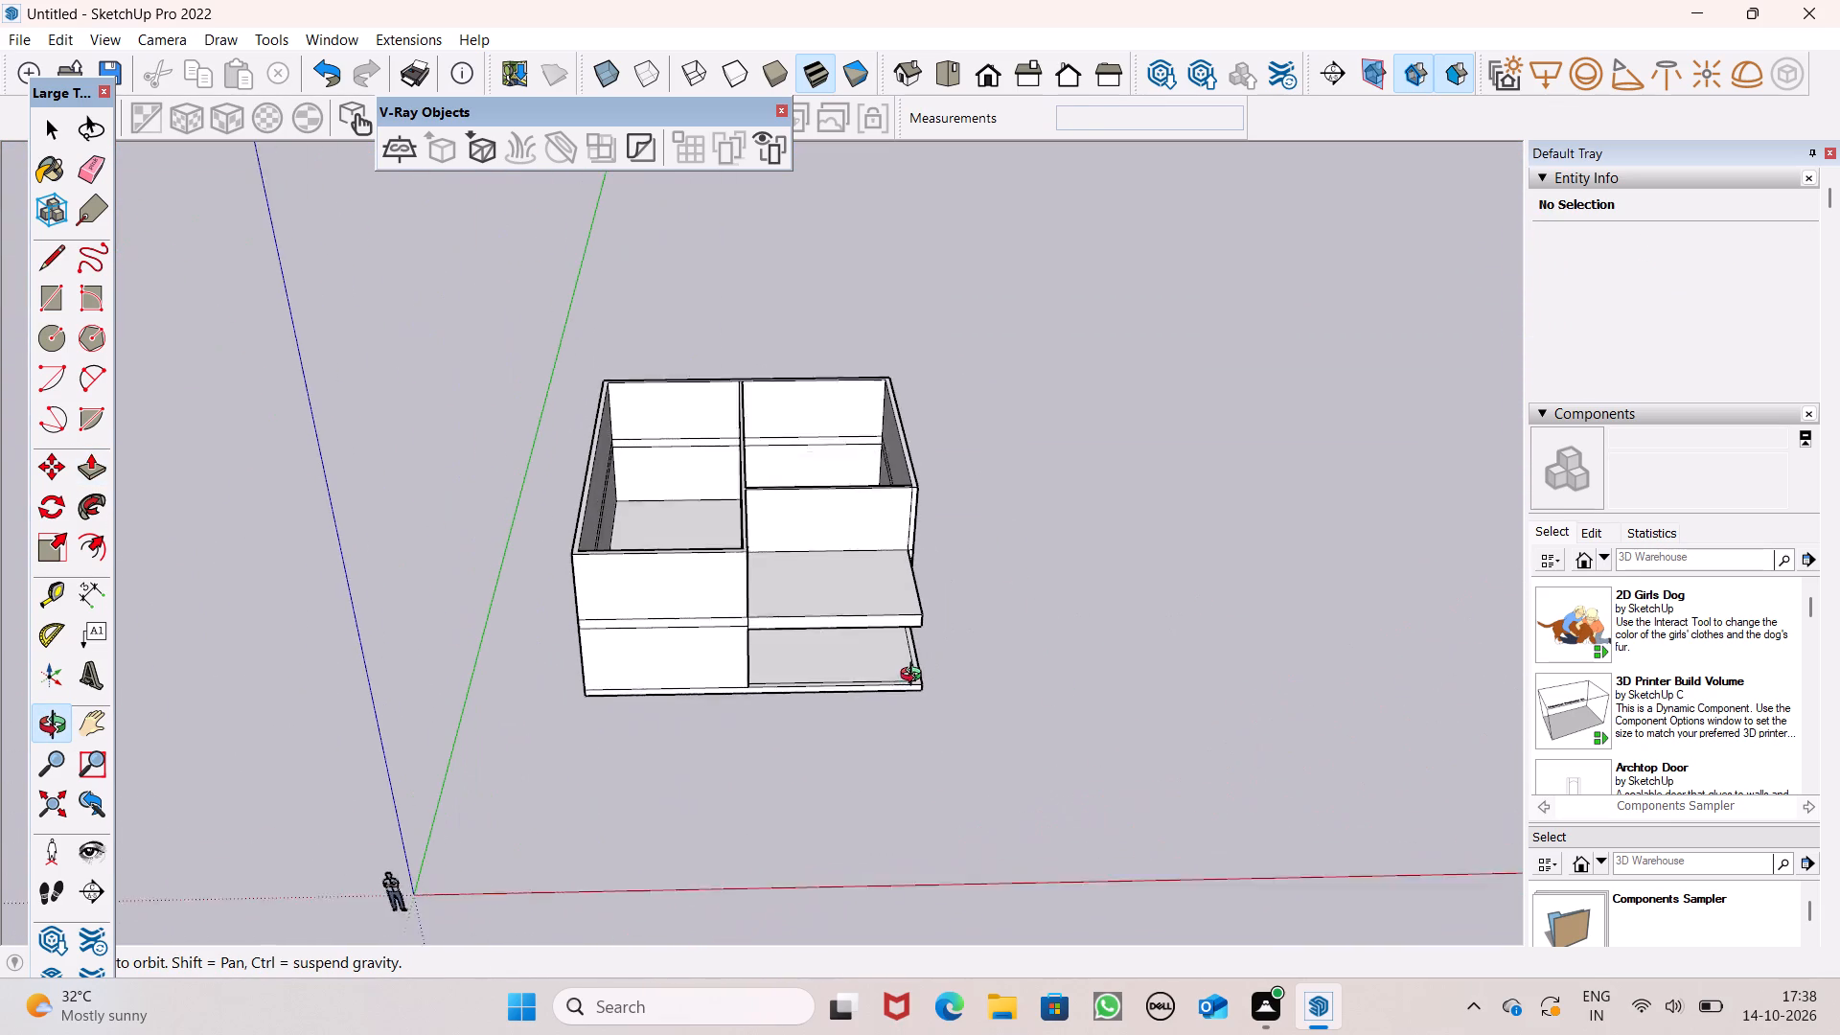
middle_click_drag(915, 677, 1006, 798)
scroll(629, 465, "up", 6)
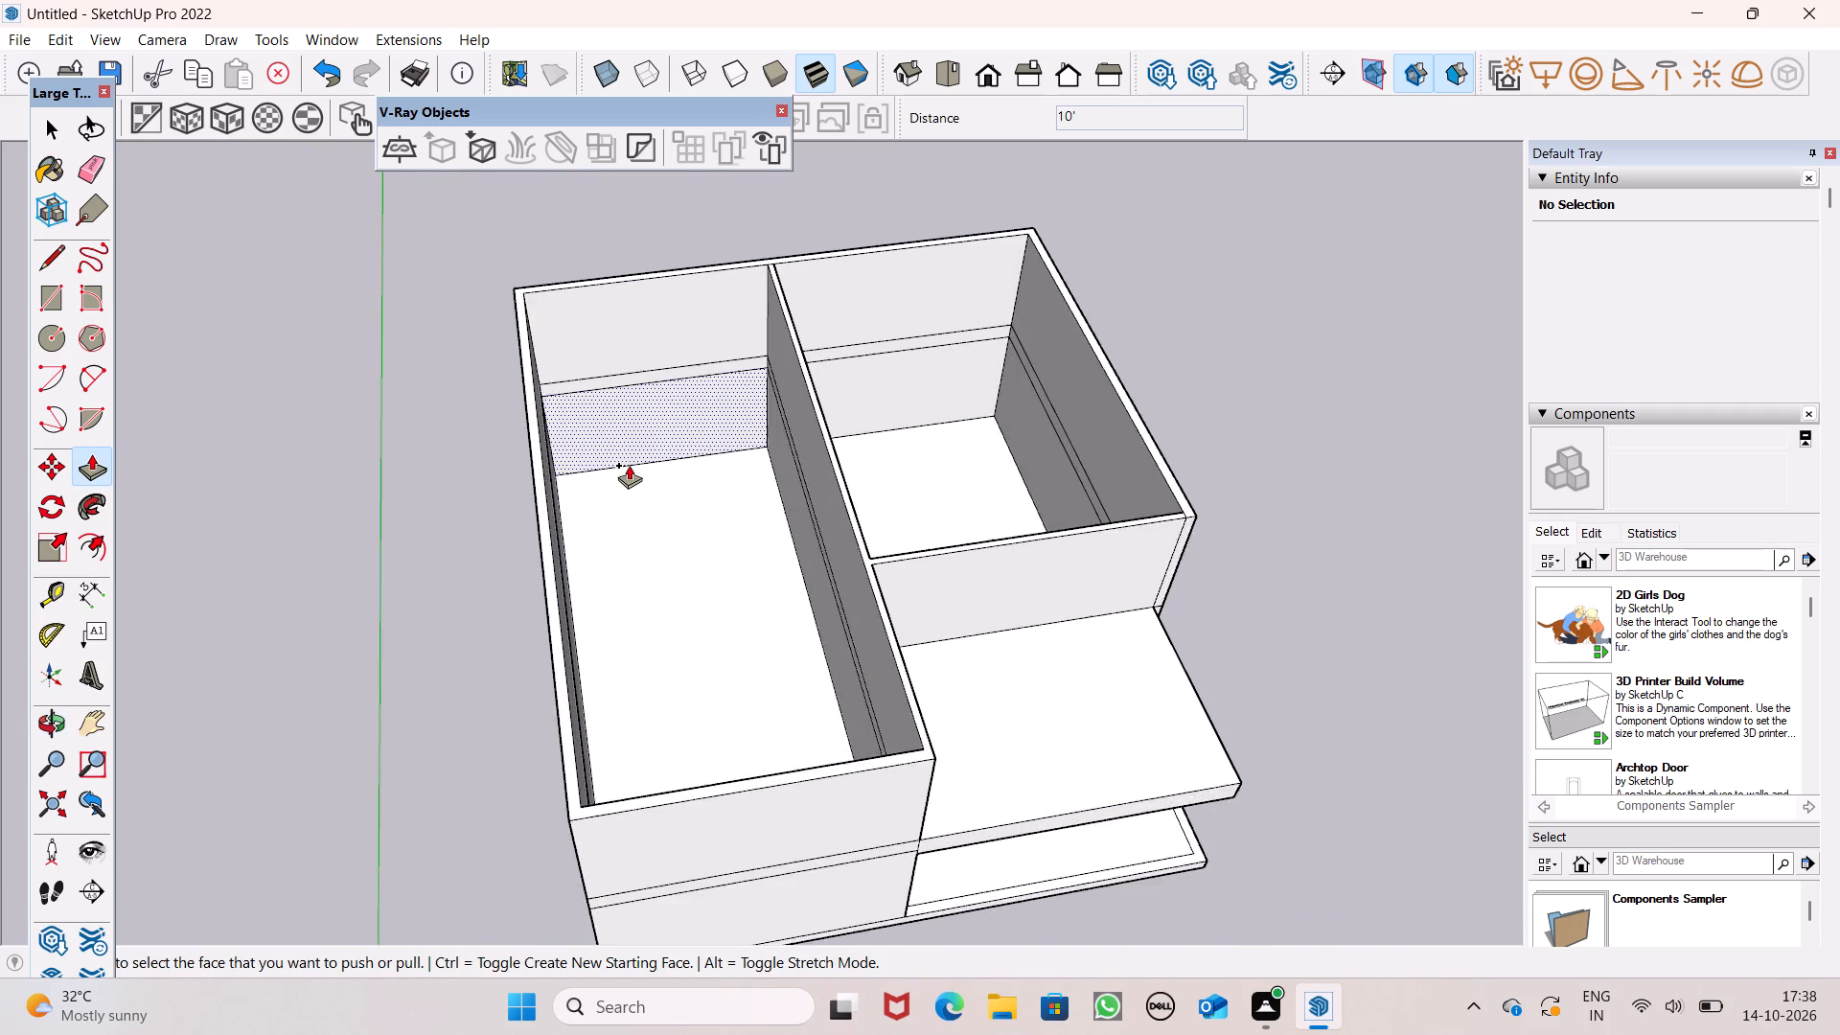
scroll(629, 465, "down", 1)
scroll(629, 465, "up", 1)
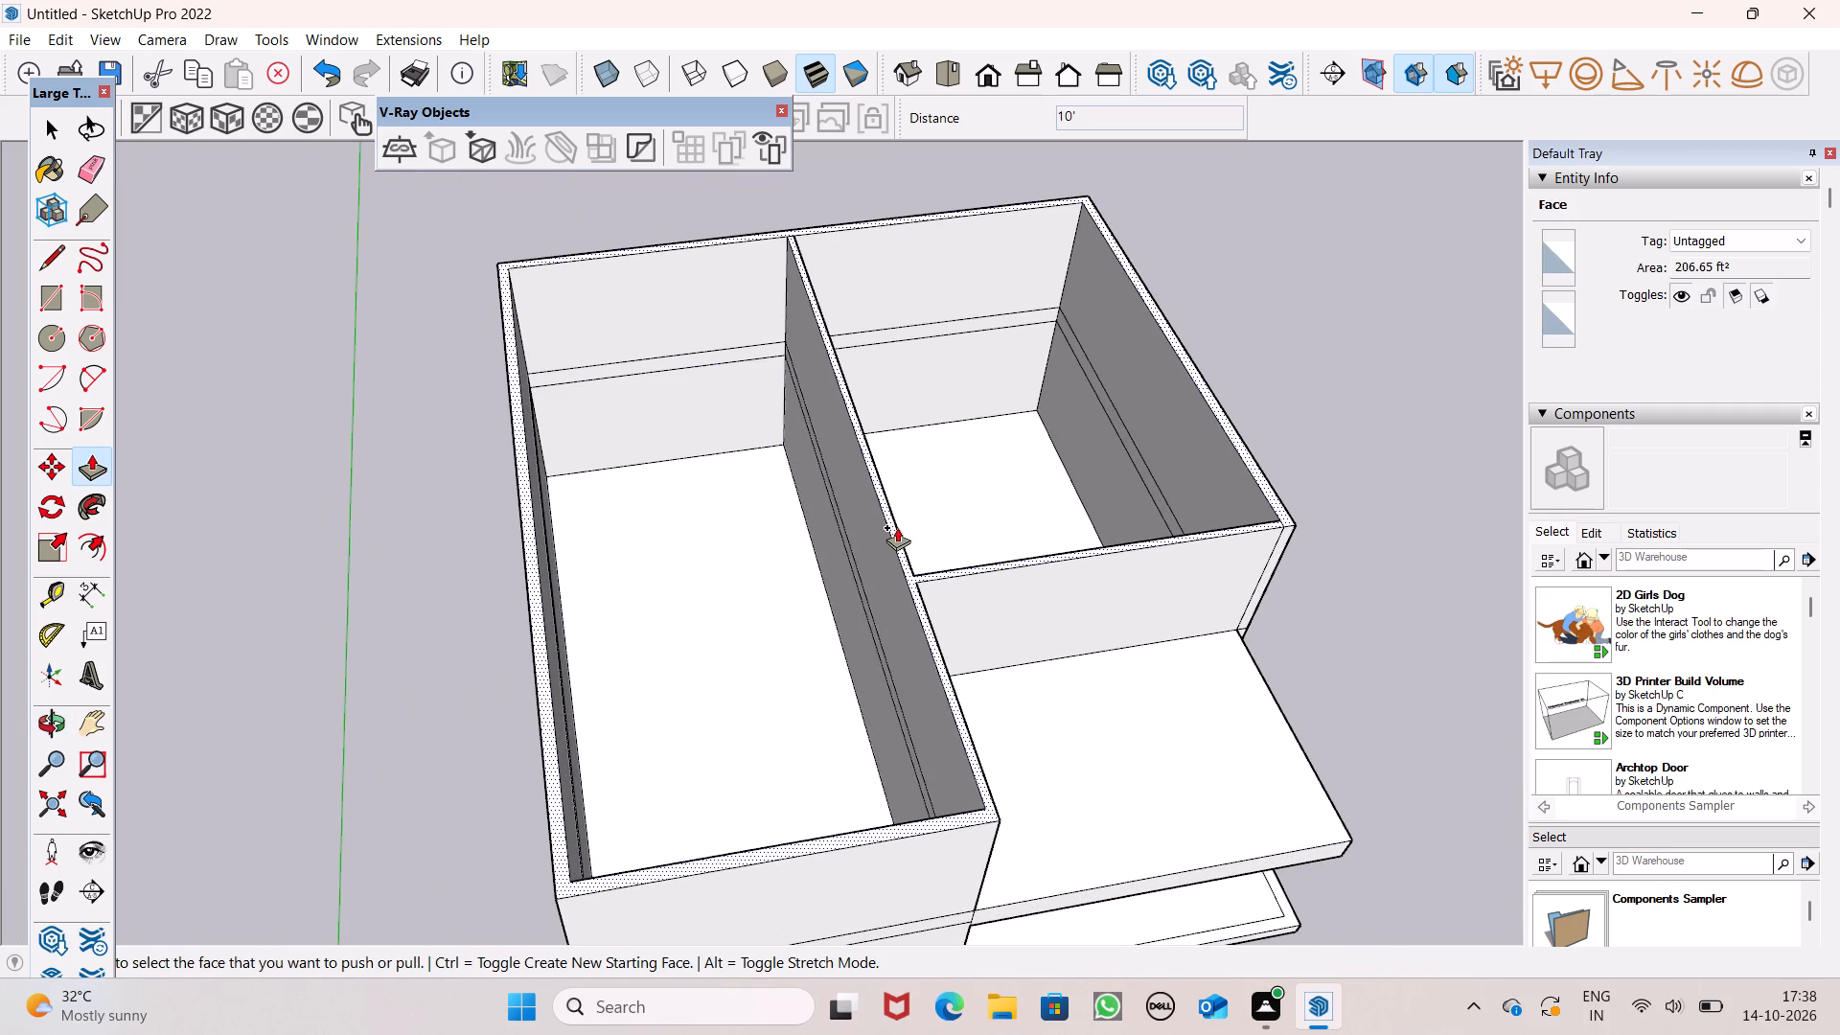
scroll(910, 526, "down", 5)
middle_click_drag(1009, 663, 659, 351)
scroll(658, 352, "up", 1)
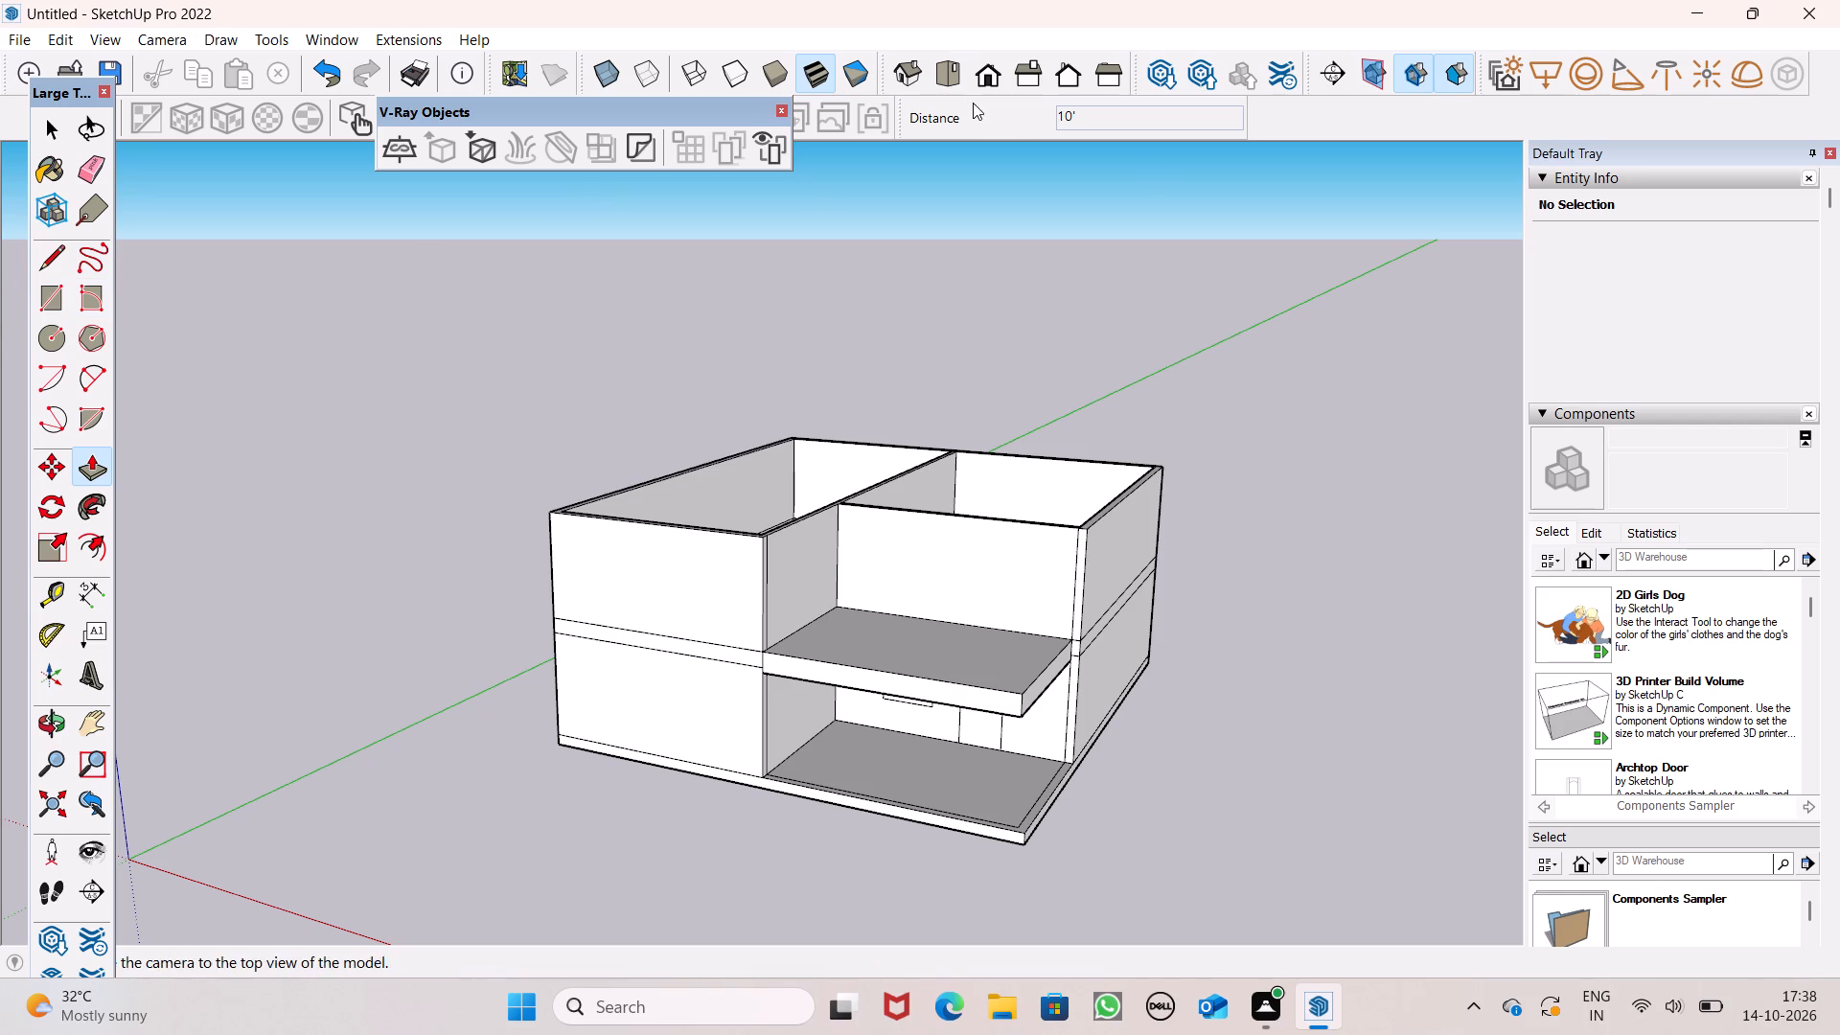
scroll(864, 649, "up", 5)
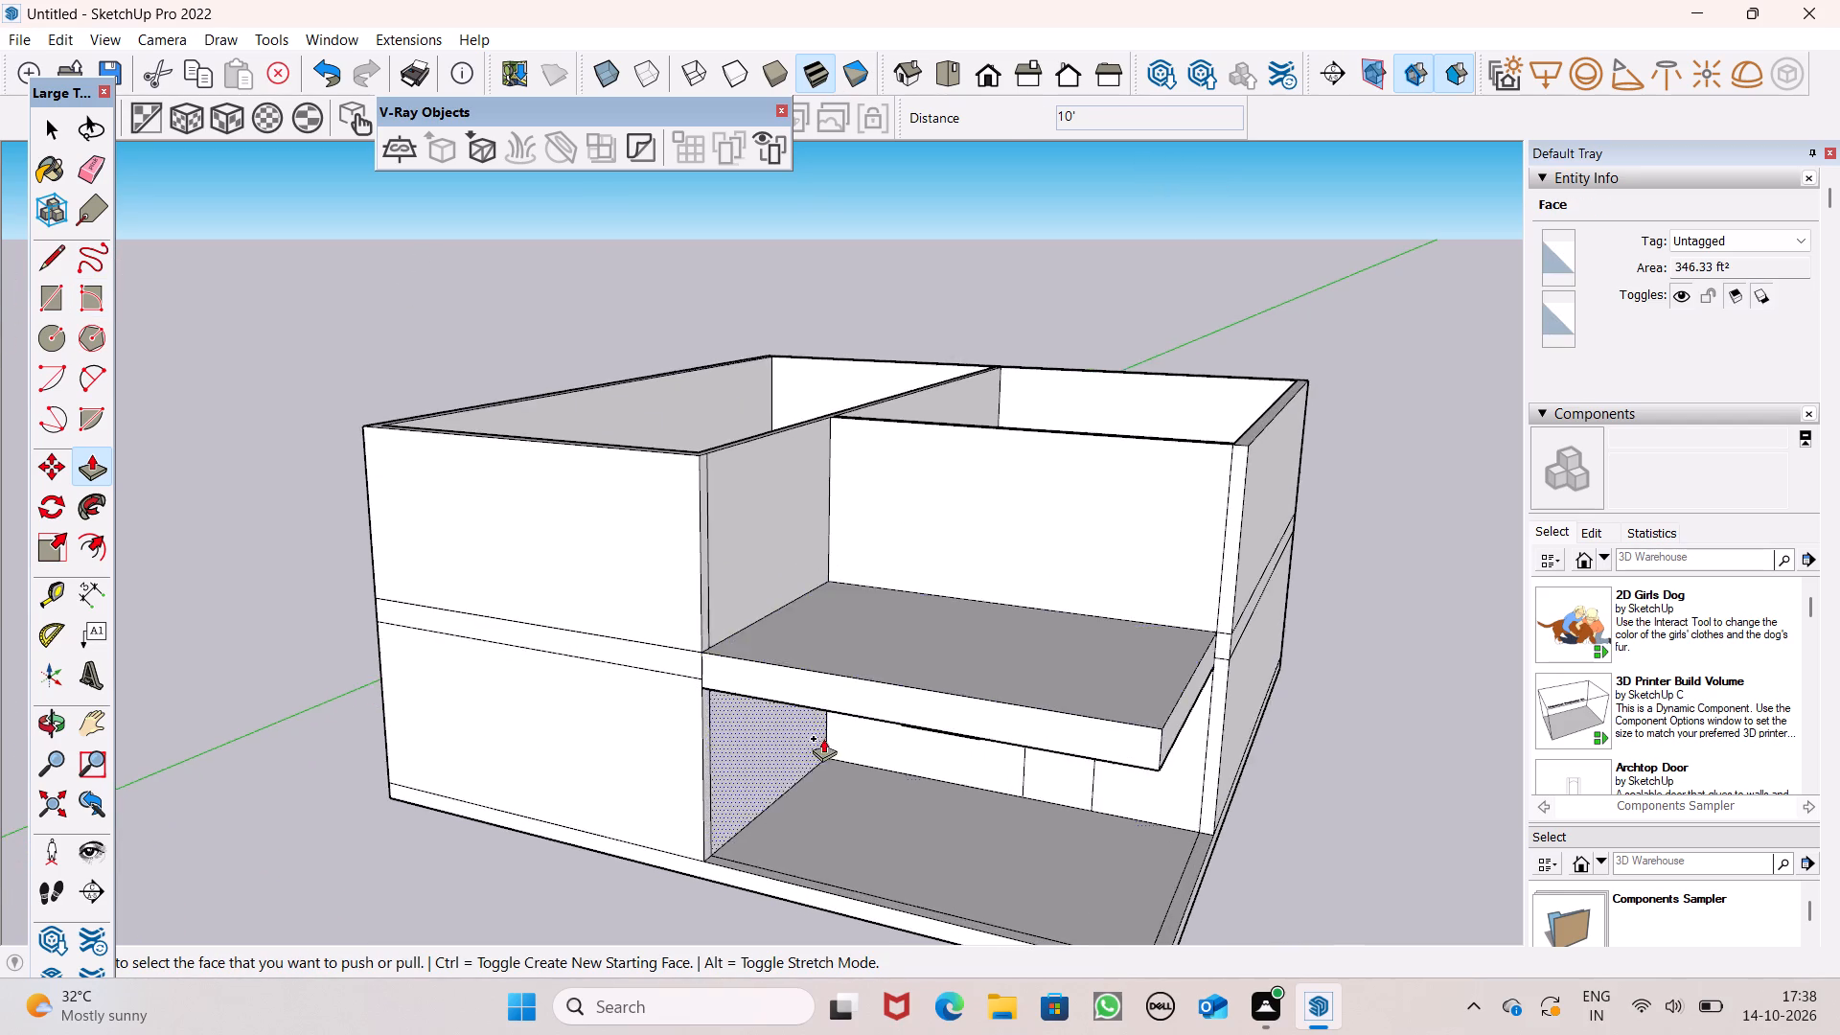
middle_click_drag(823, 761, 622, 596)
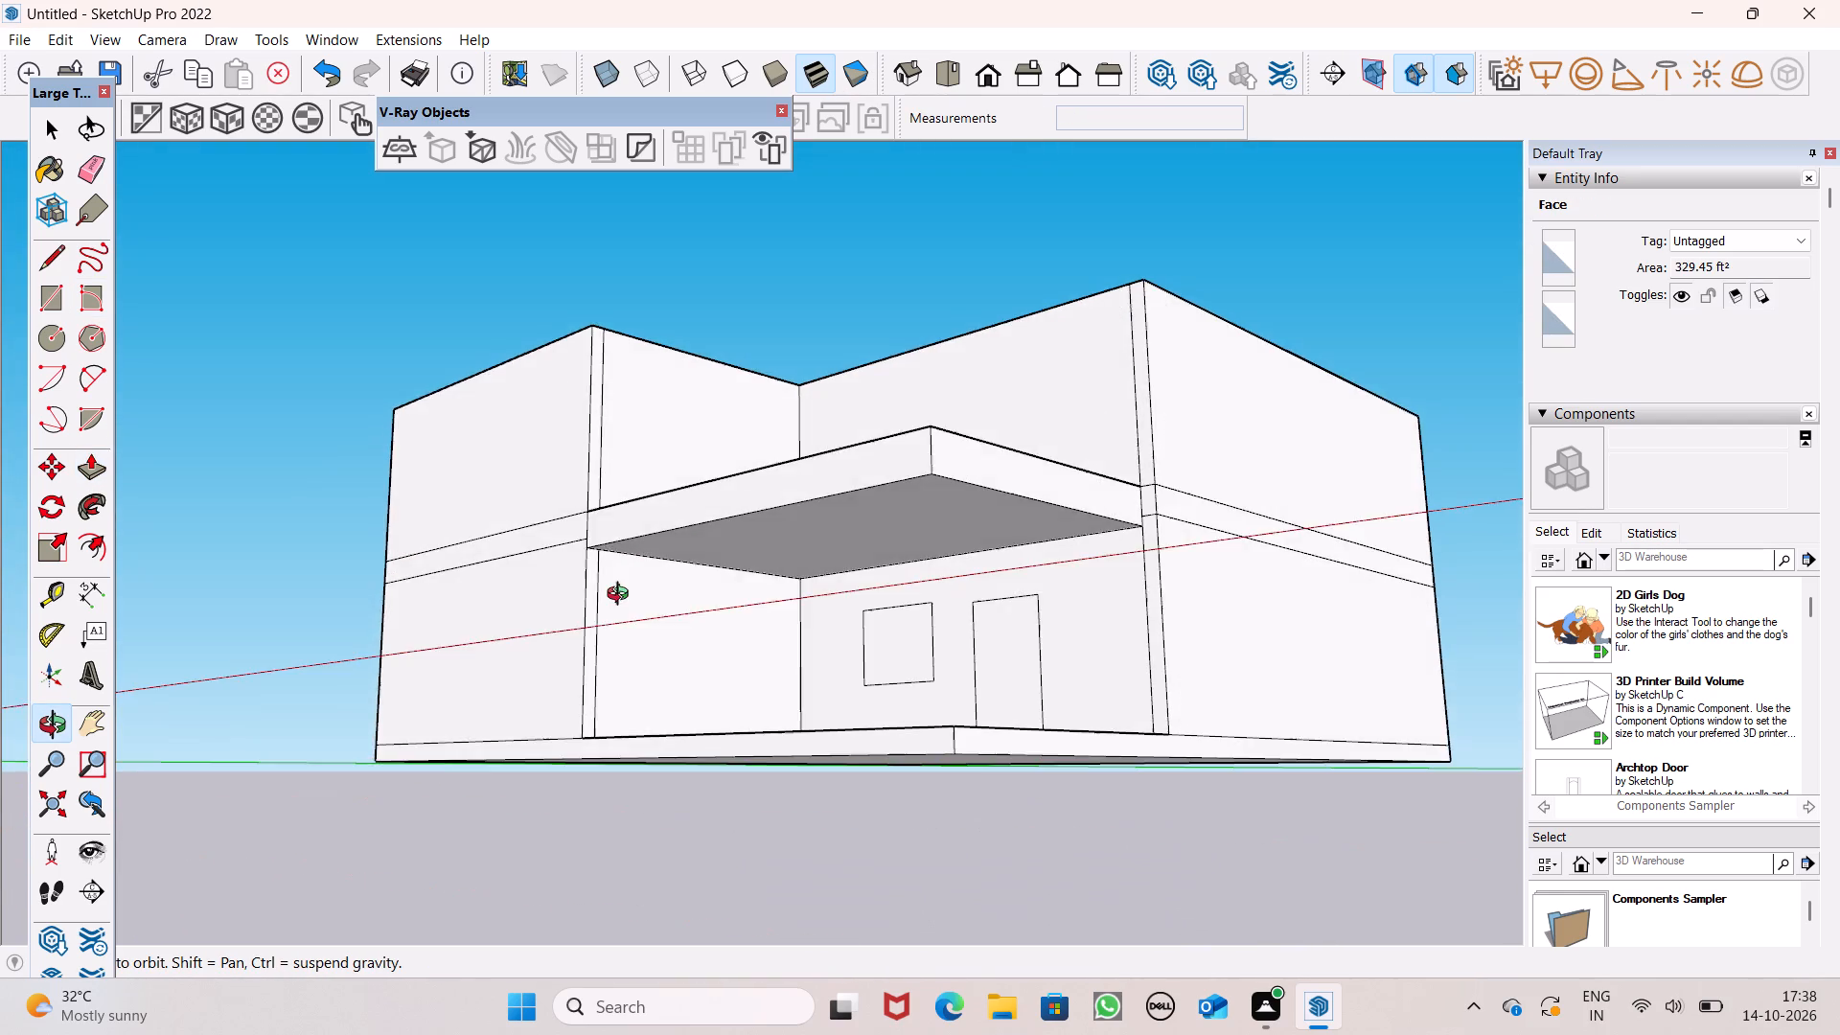
Draw a separate horizontal rectangle on the empty ground beside the building, just beyond the porch end.
middle_click_drag(622, 596, 608, 633)
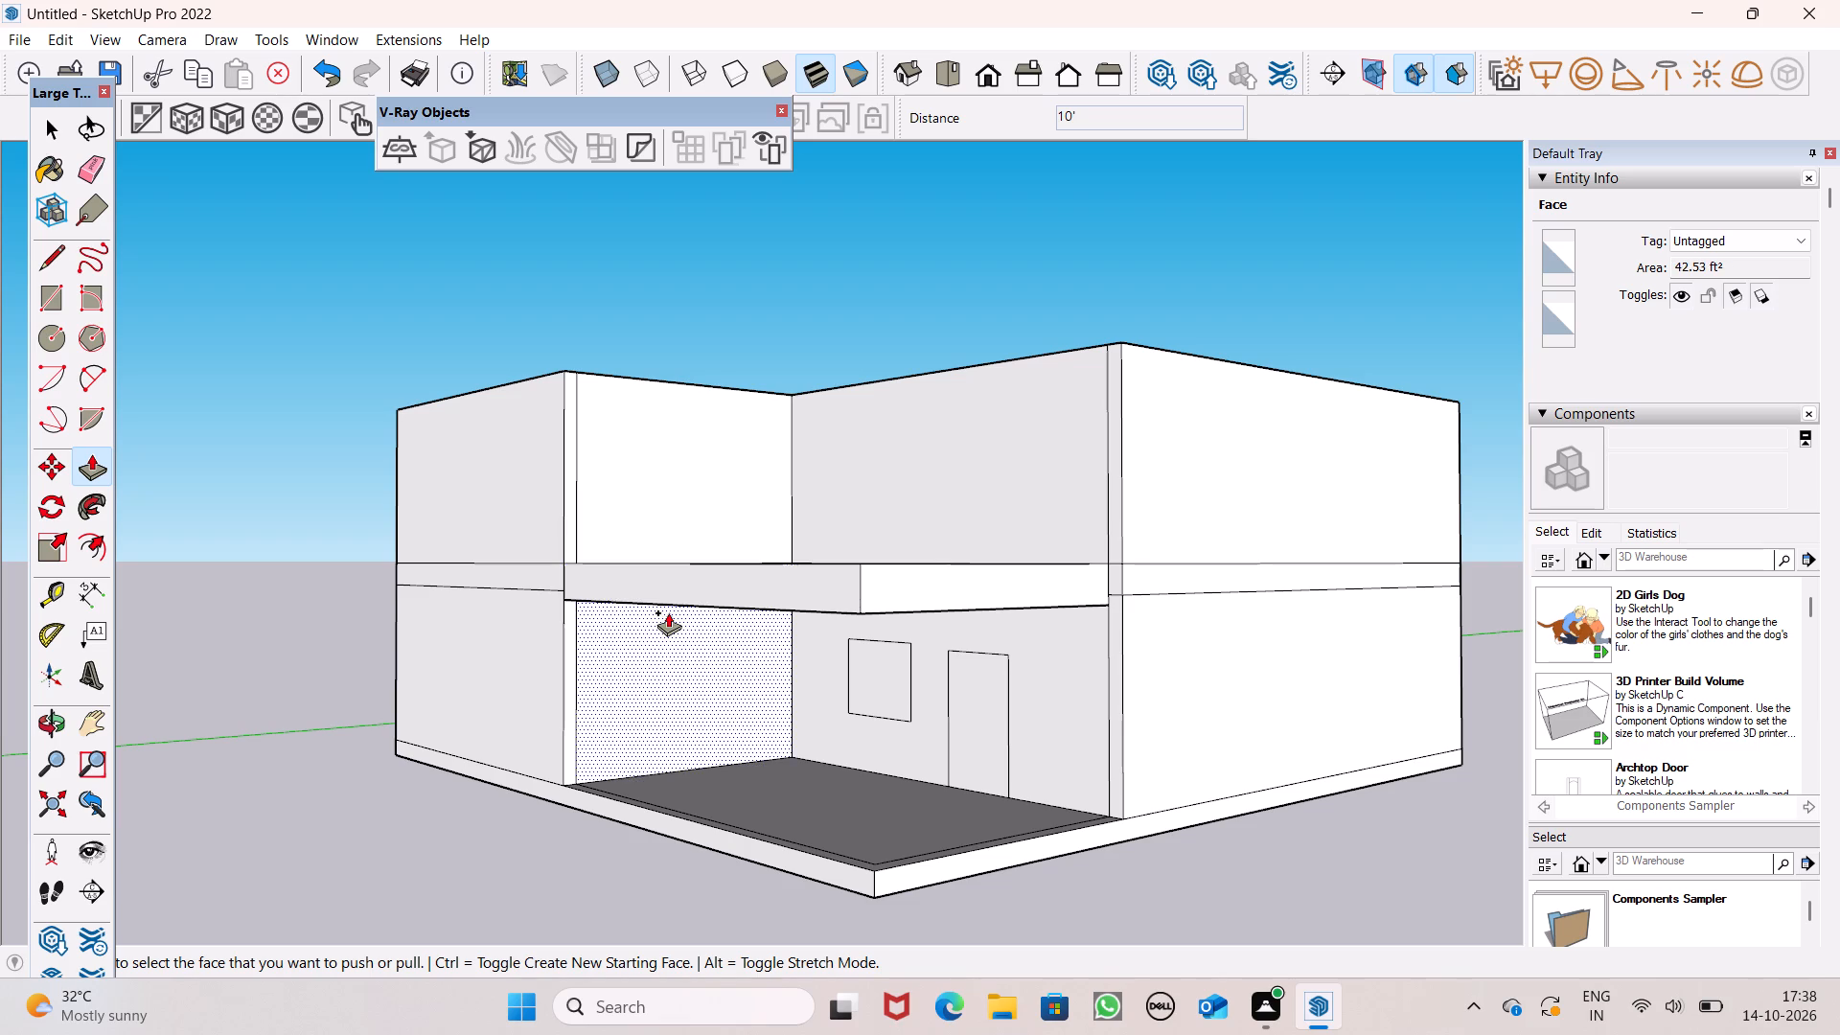
key("space")
scroll(668, 612, "down", 3)
scroll(587, 402, "down", 4)
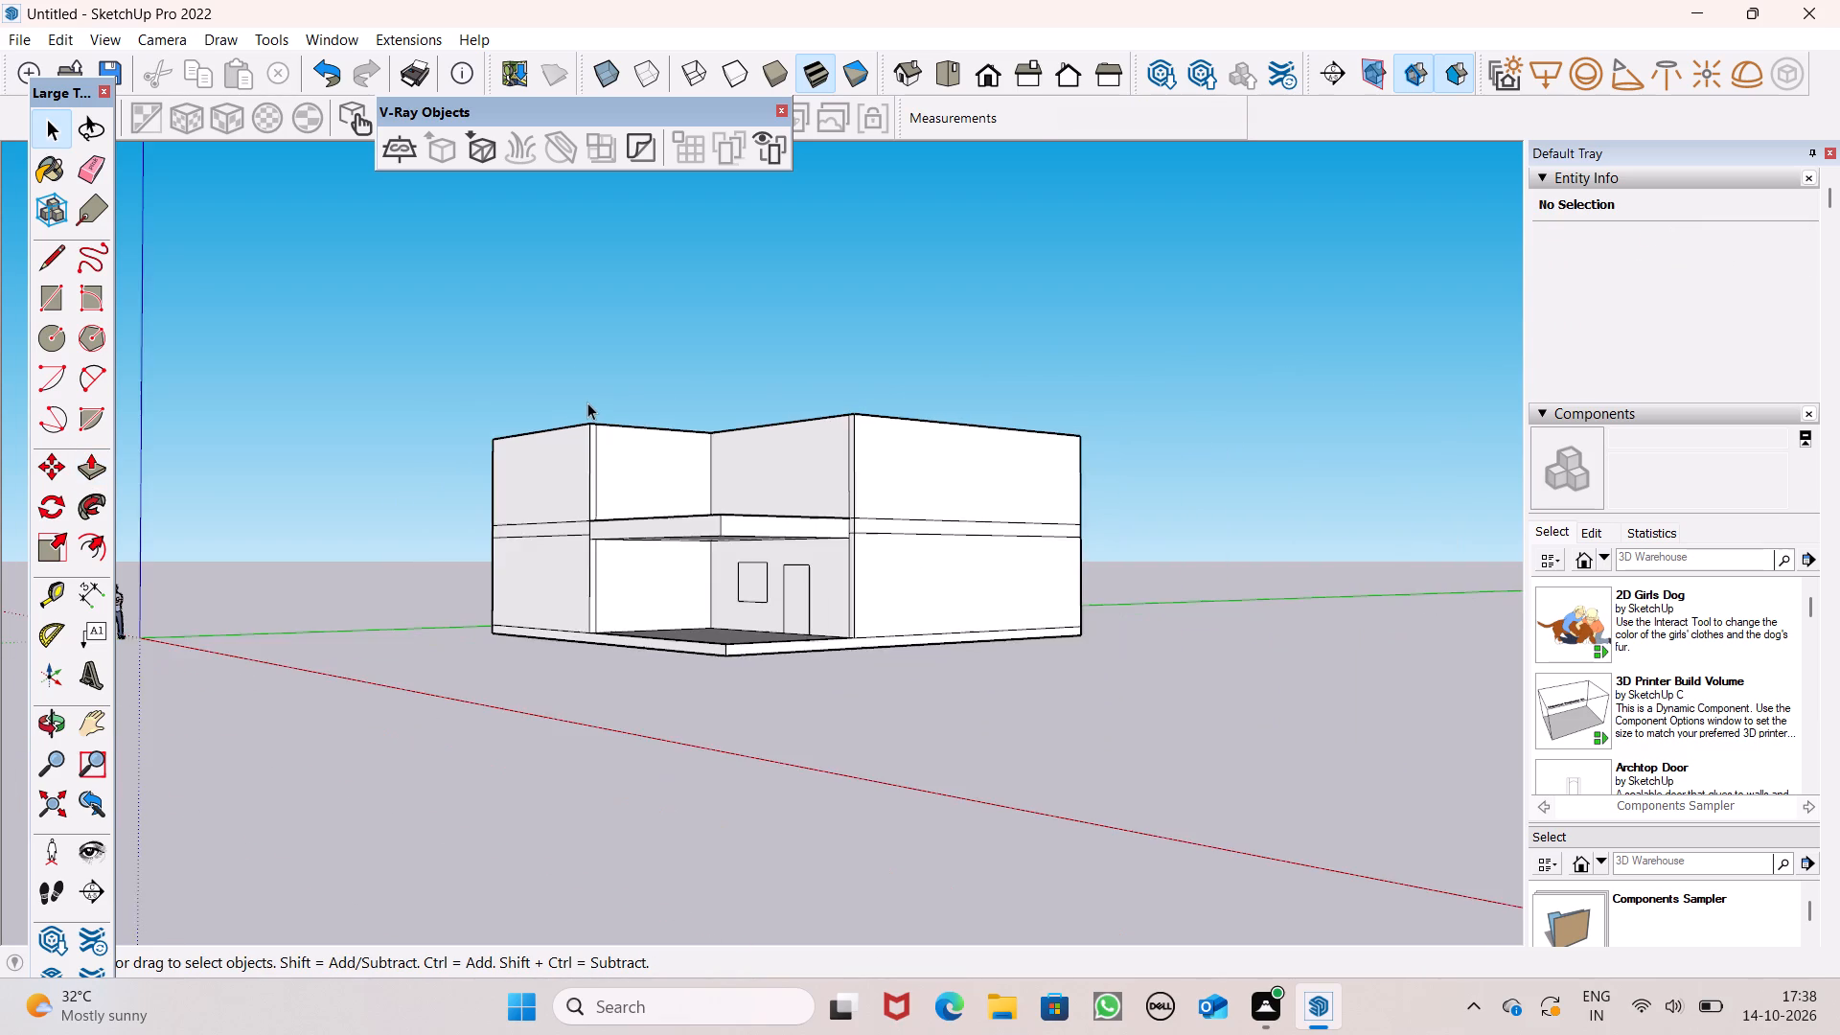
scroll(587, 402, "down", 5)
middle_click_drag(632, 494, 1095, 619)
scroll(887, 480, "down", 2)
scroll(788, 483, "down", 5)
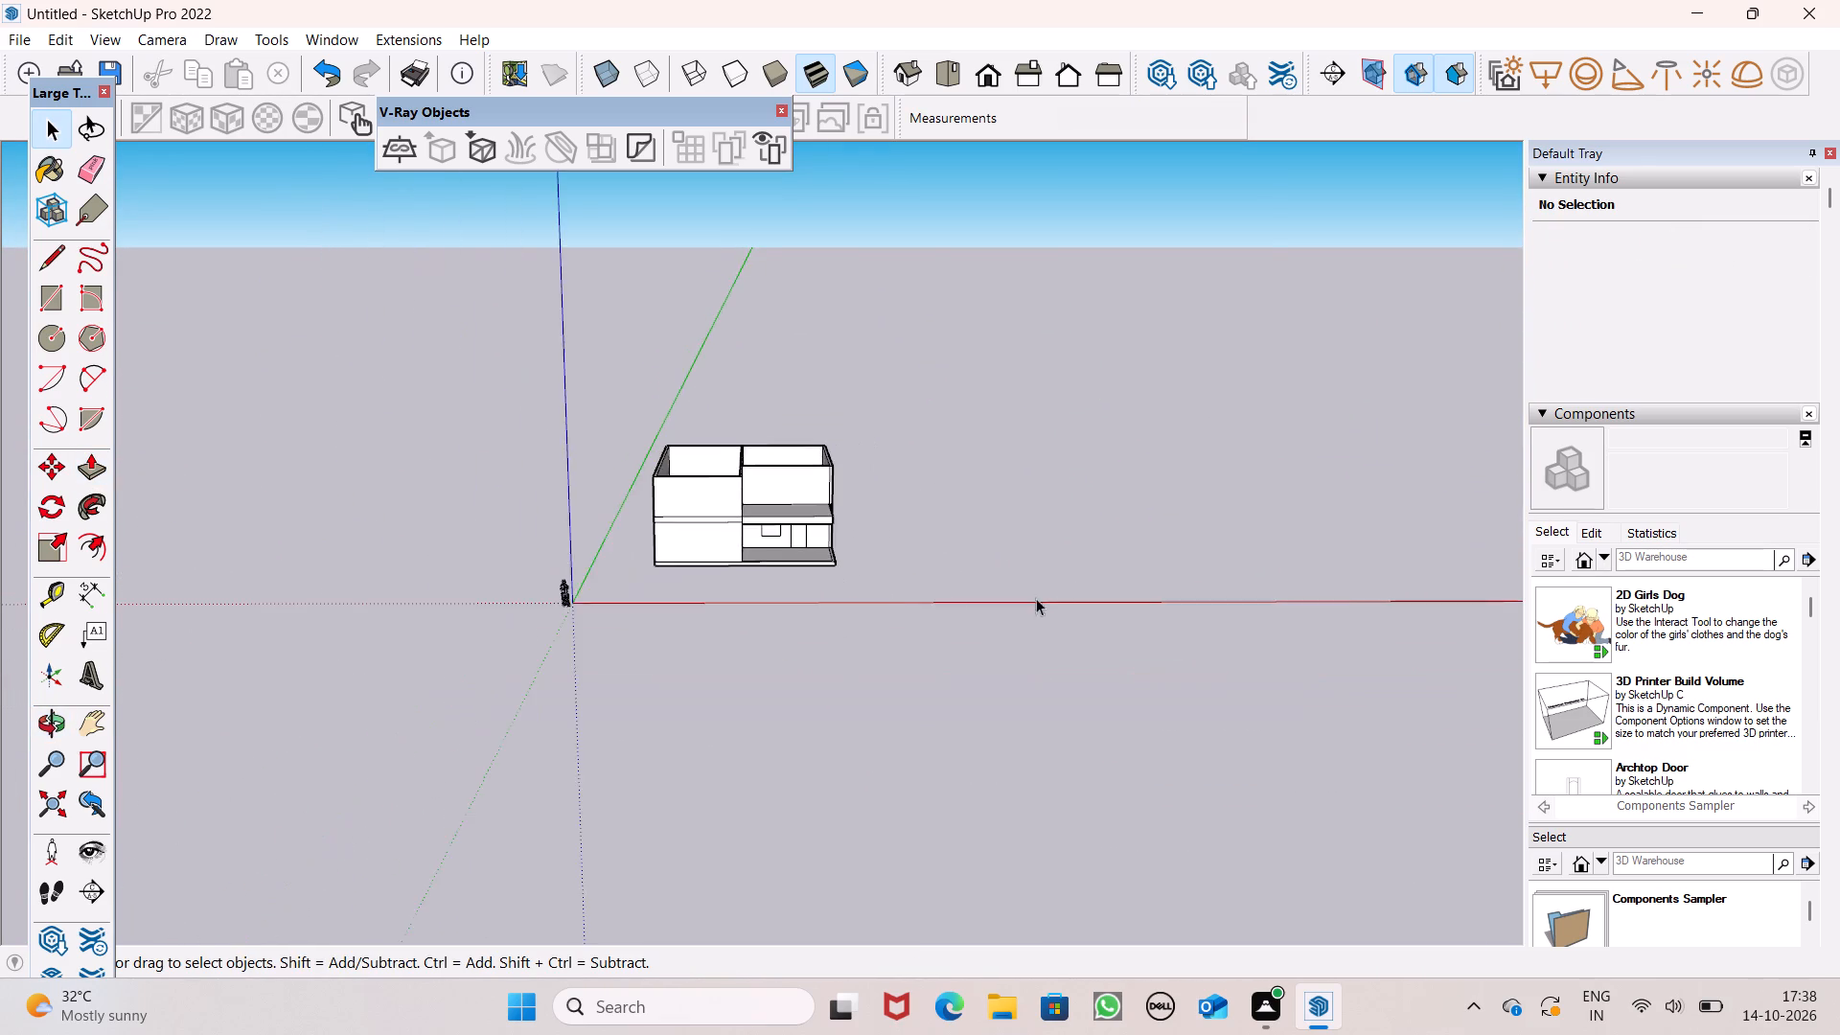
scroll(1058, 600, "up", 7)
left_click(56, 306)
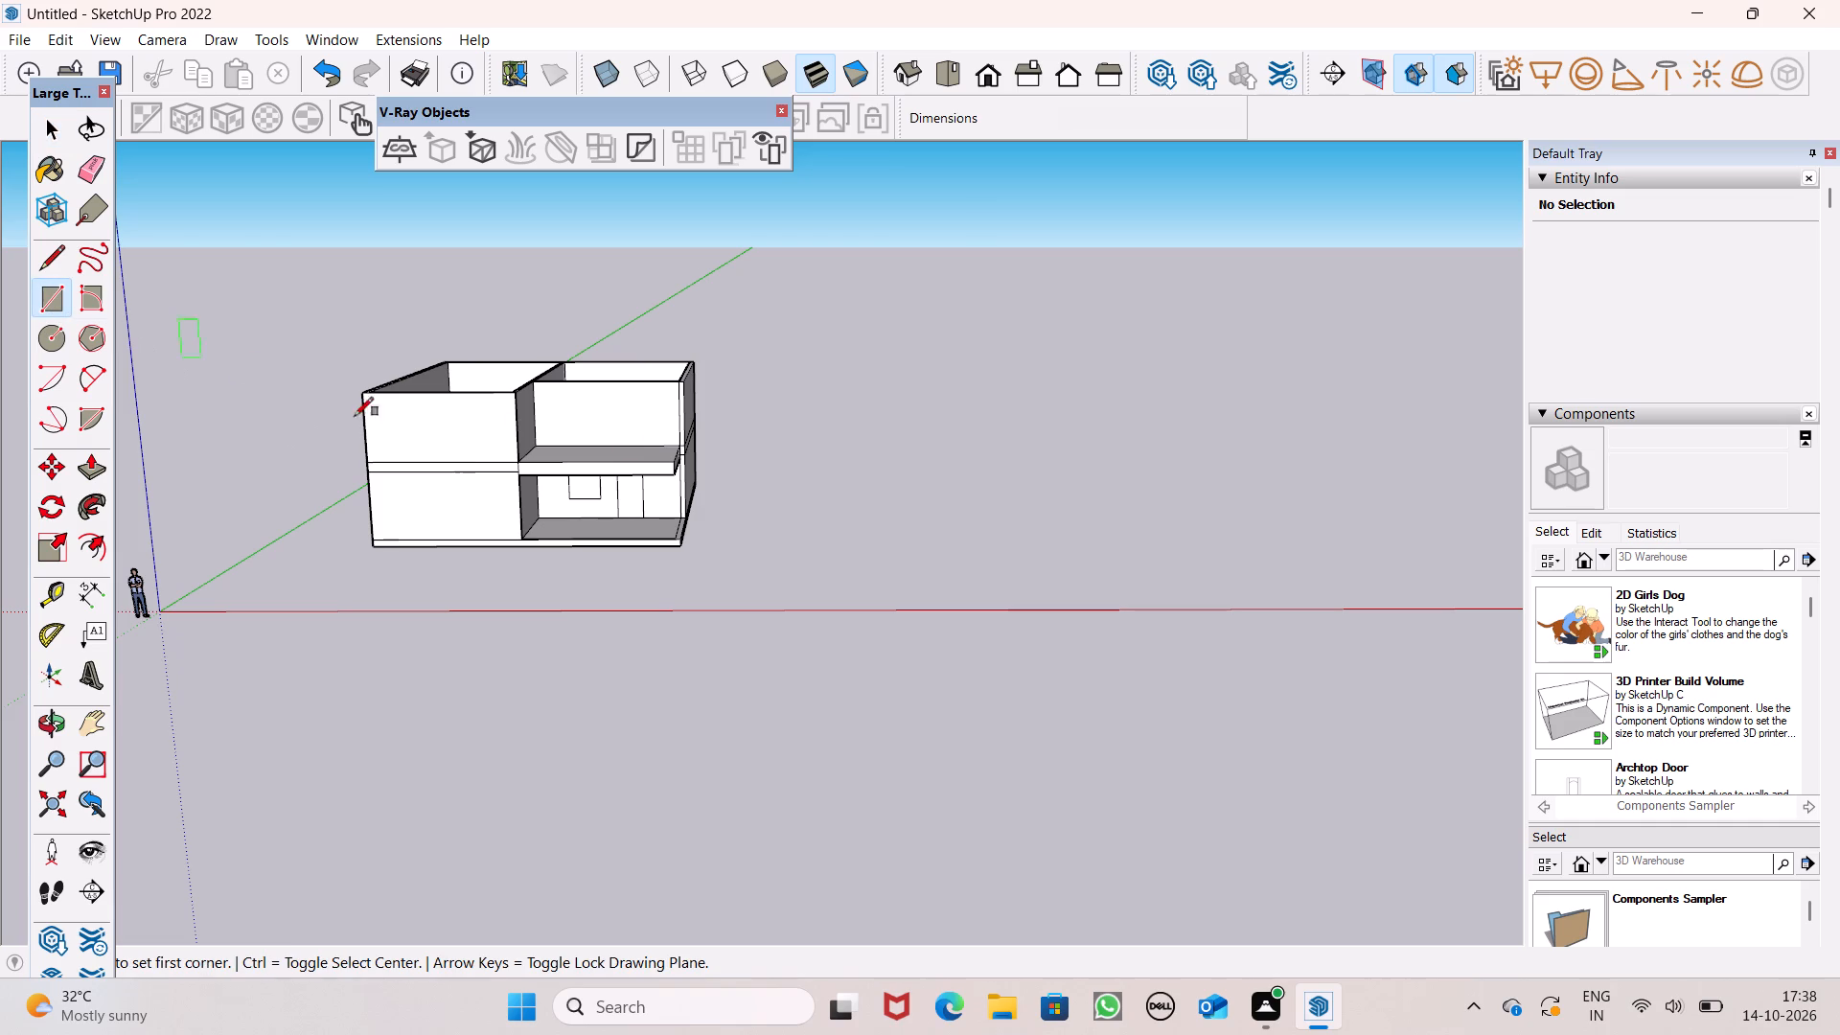
scroll(899, 531, "up", 4)
middle_click_drag(888, 579, 888, 566)
scroll(745, 570, "up", 3)
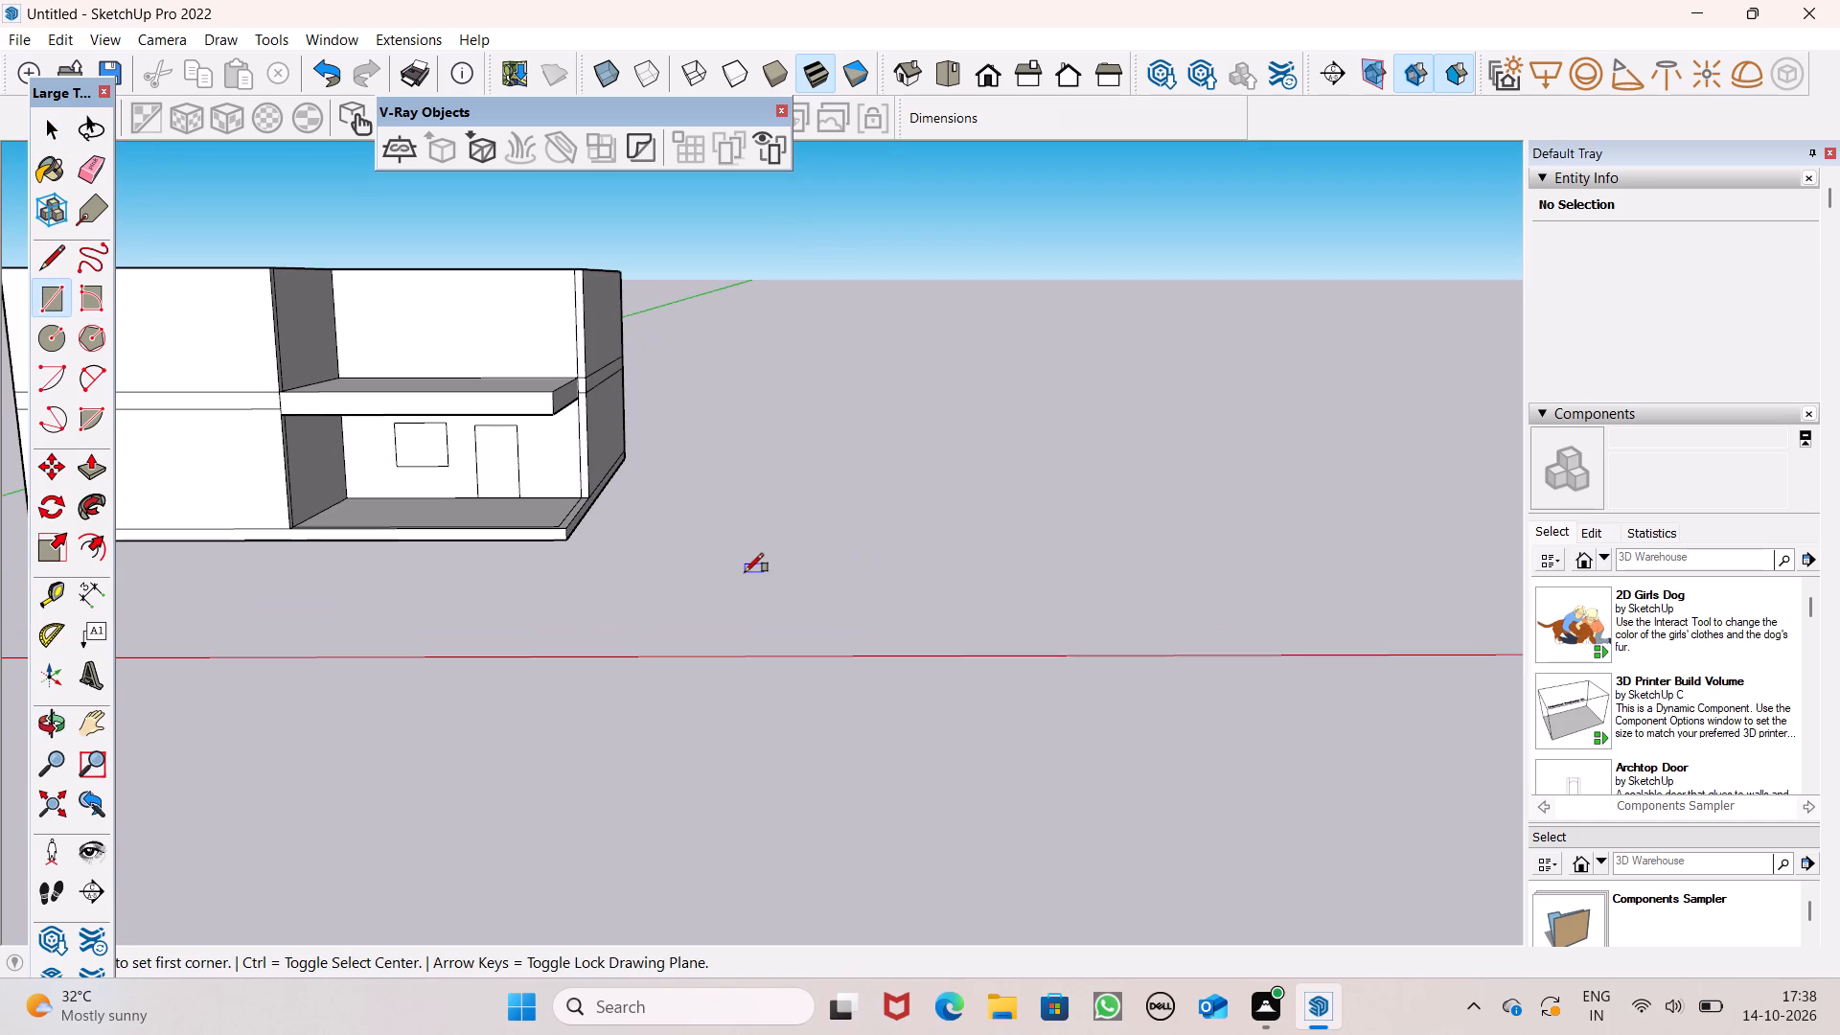
left_click_drag(747, 573, 768, 594)
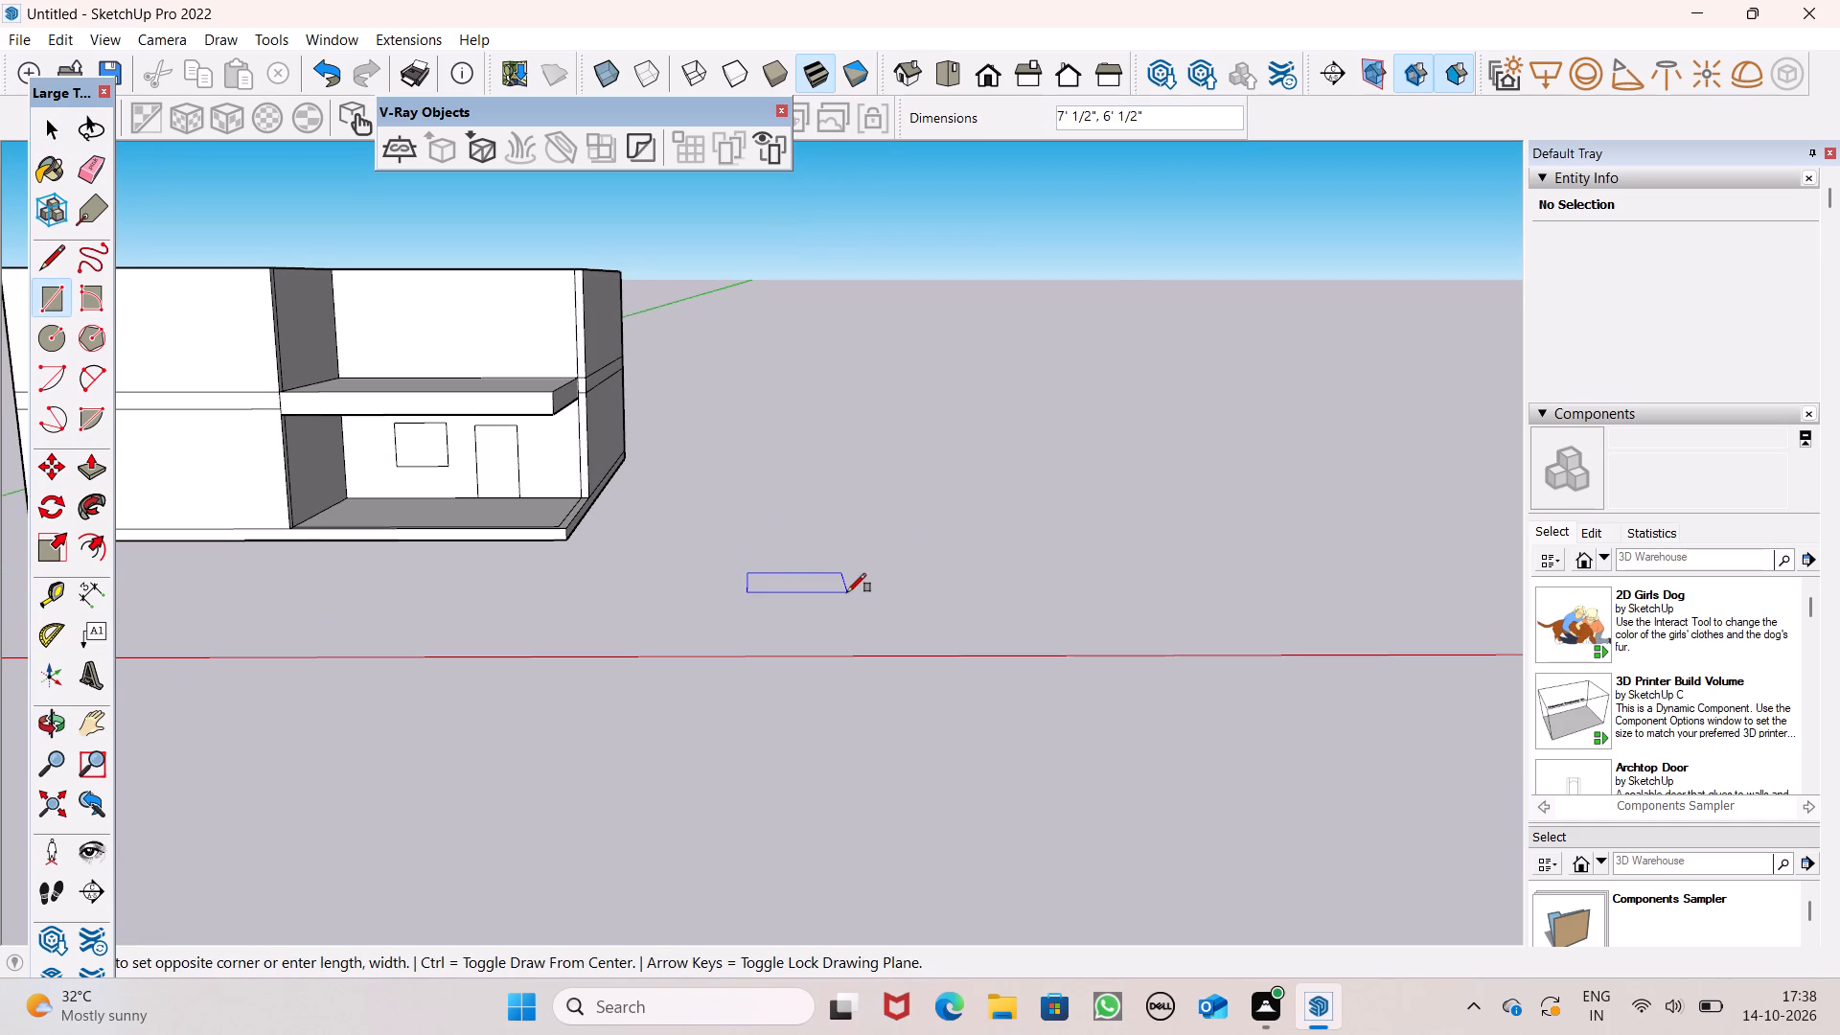
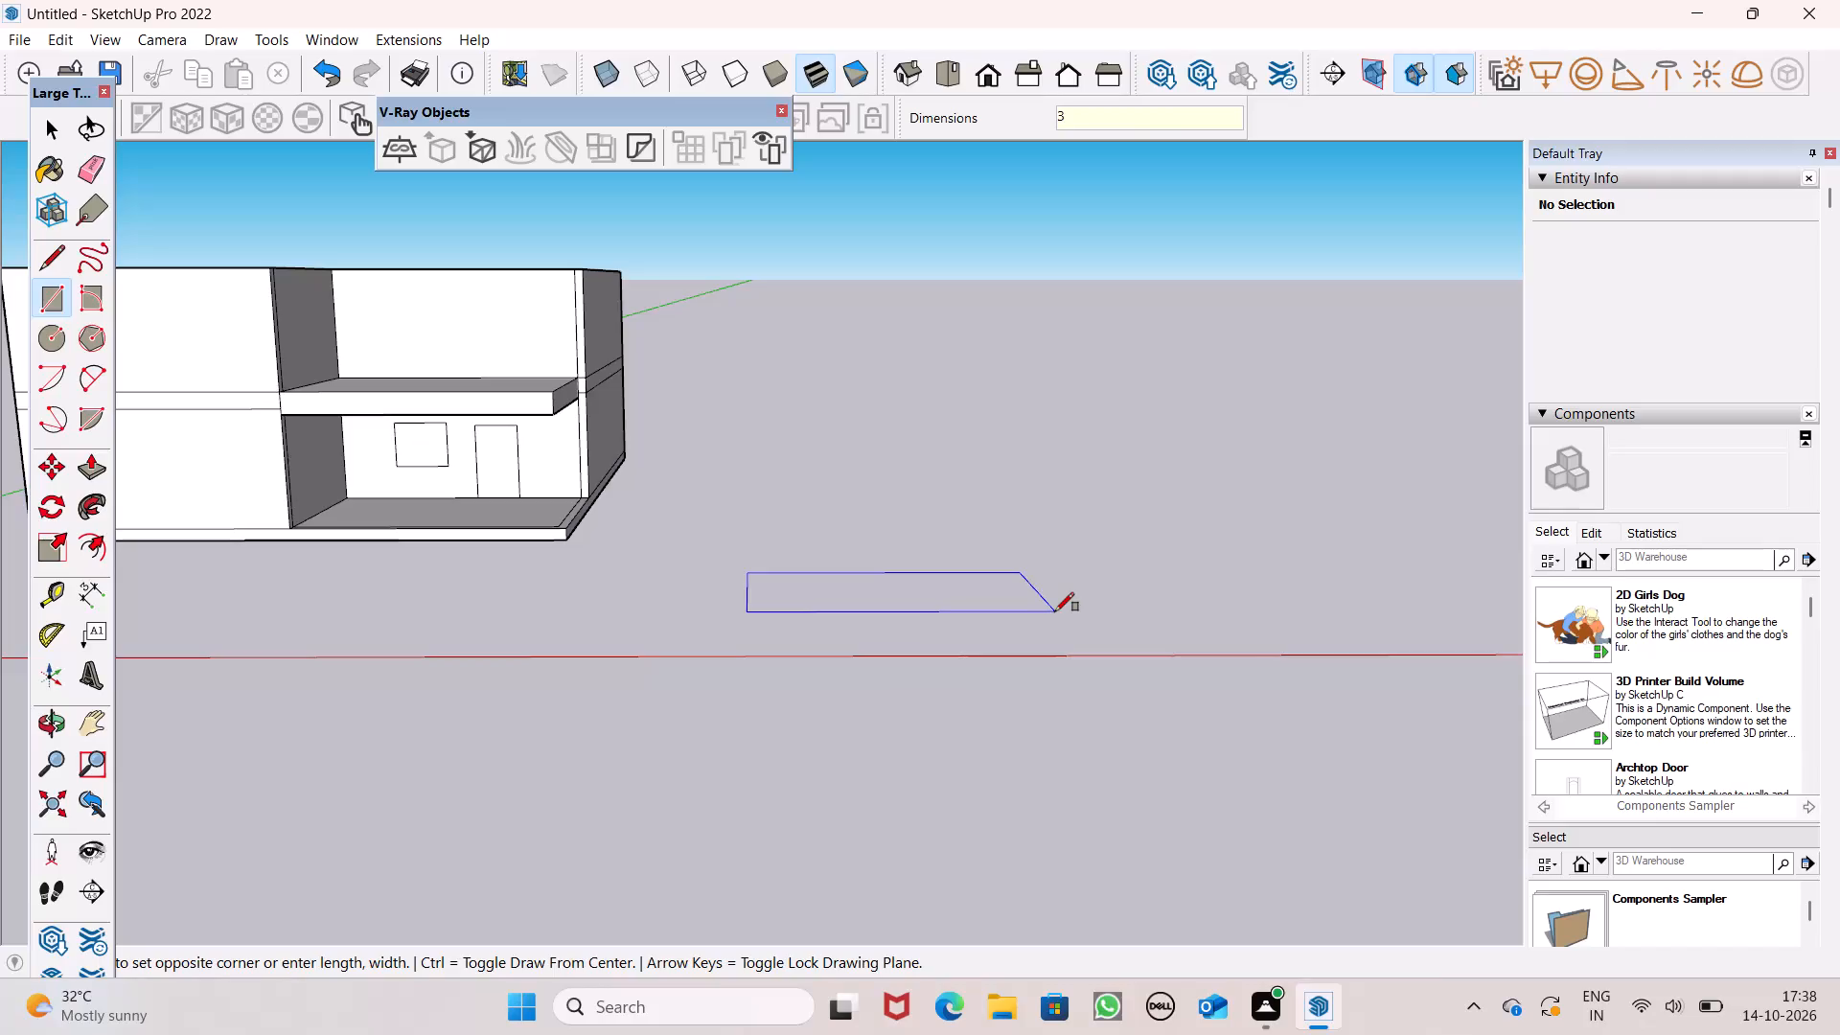
Set the ground rectangle's dimensions to 3' by 1'.
key("comma")
type("1'")
key("Return")
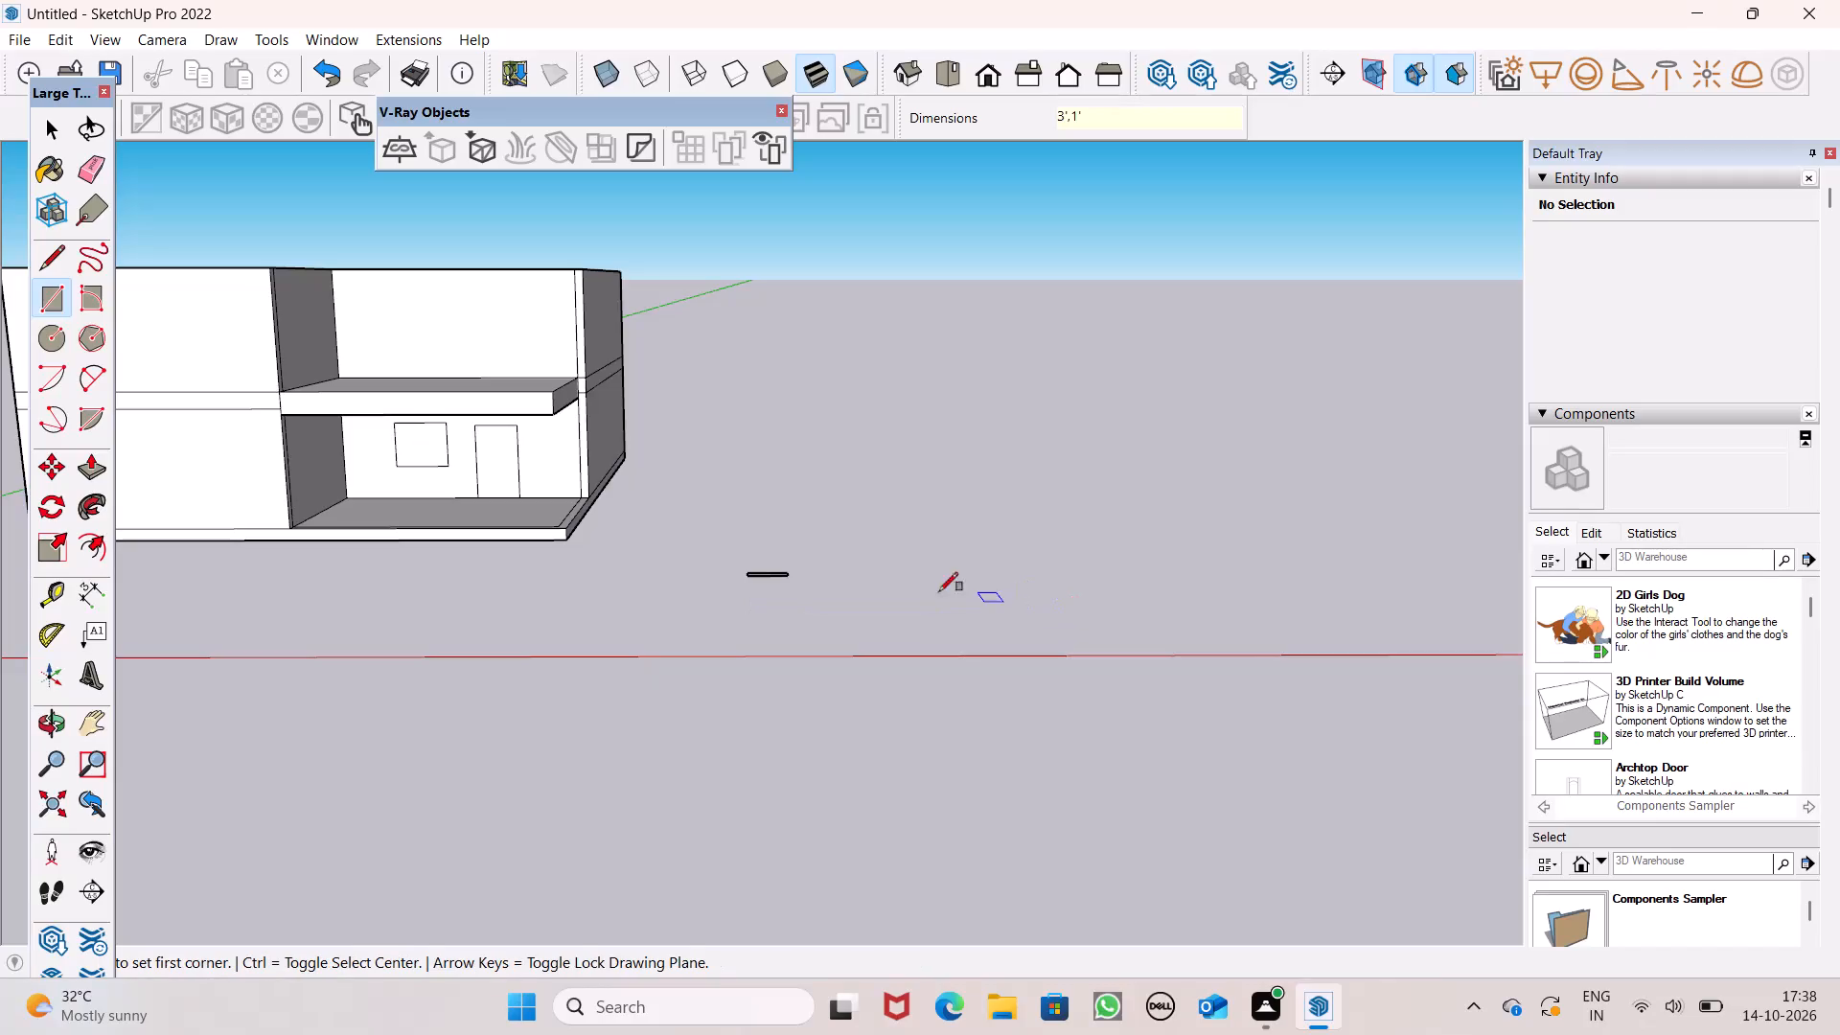
scroll(856, 581, "up", 1)
key("space")
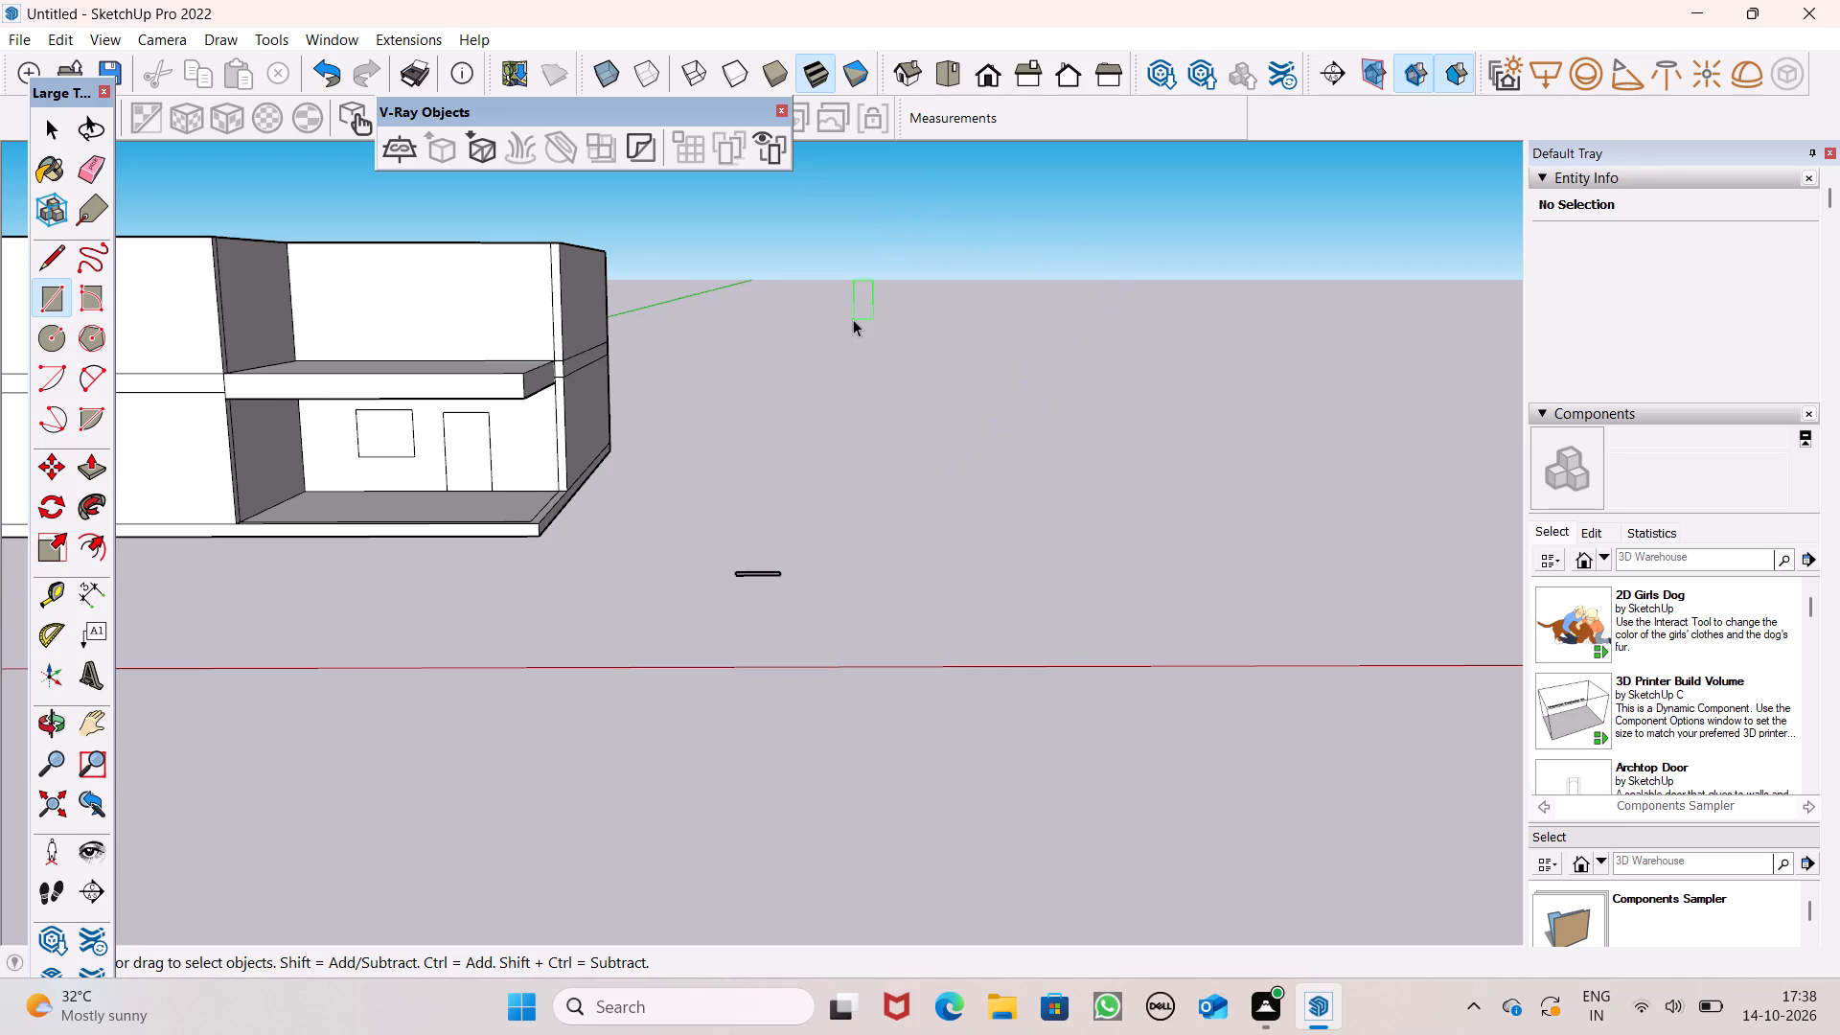
Push/Pull the 3' by 1' rectangle up about 3 15/16" to form a stair tread block.
scroll(854, 348, "down", 2)
middle_click_drag(843, 404, 810, 802)
scroll(796, 823, "down", 1)
scroll(770, 863, "up", 6)
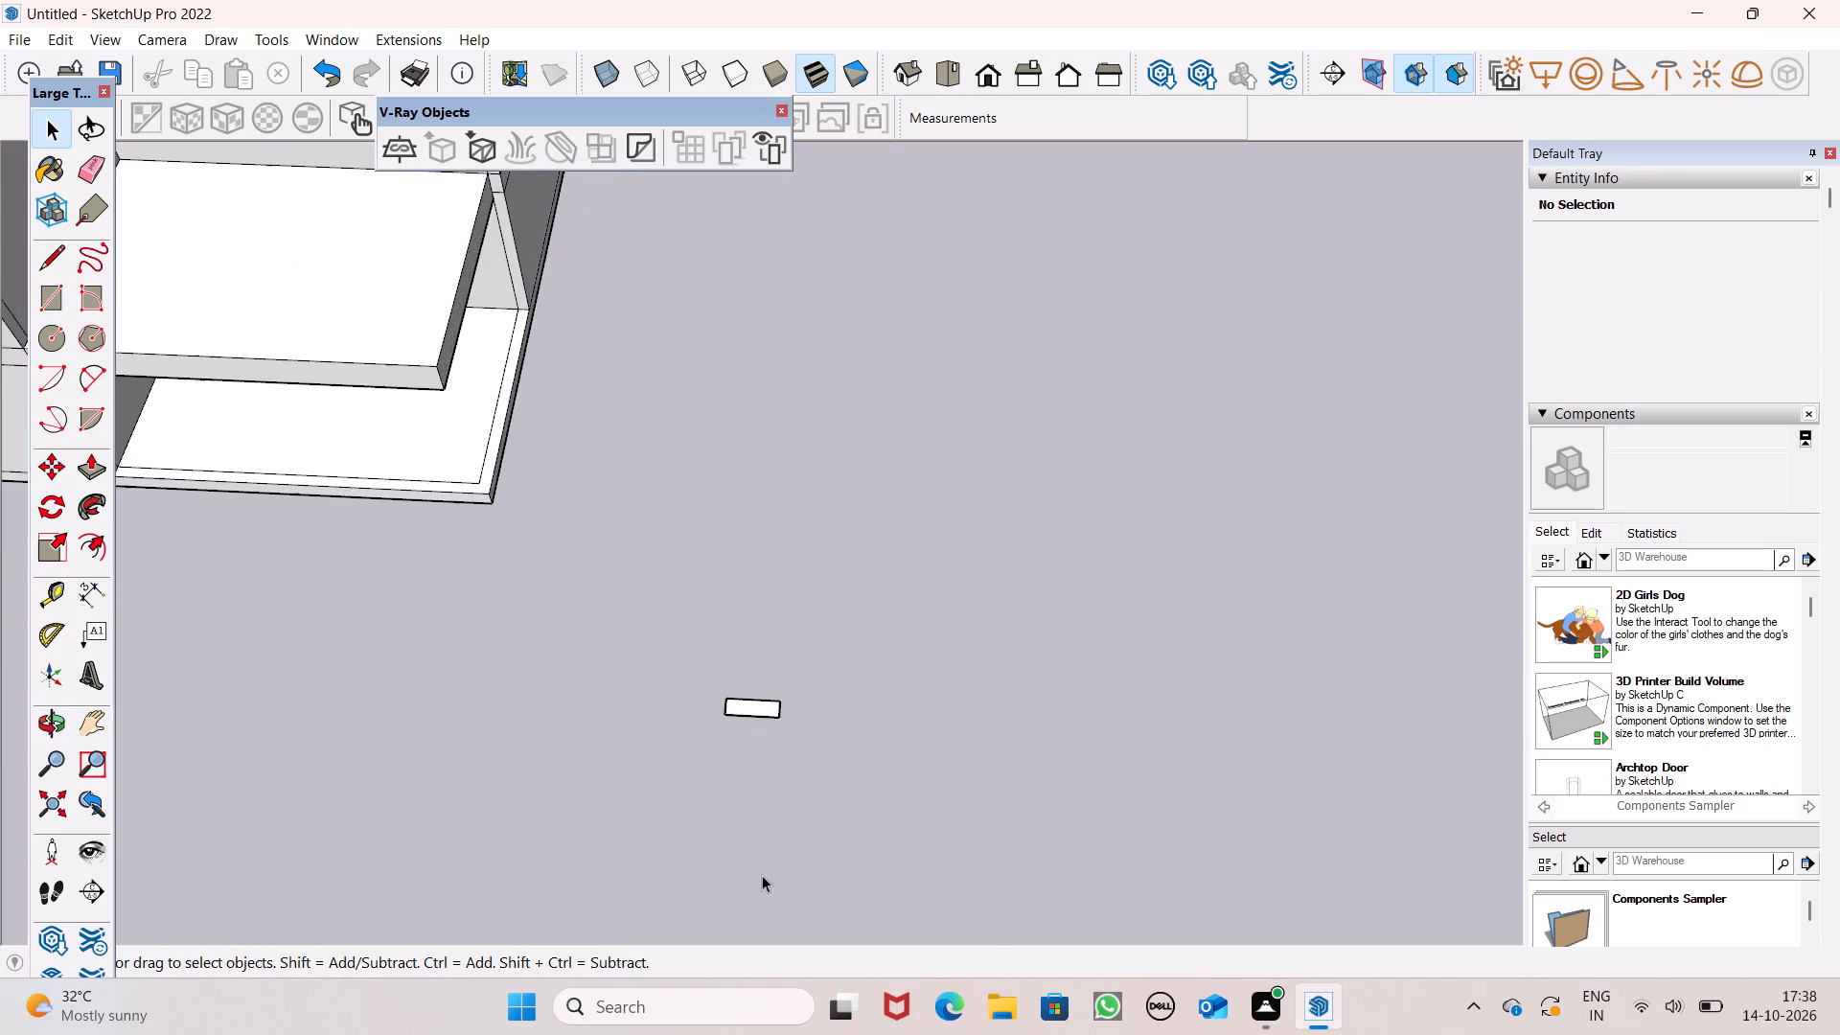
scroll(727, 862, "up", 7)
scroll(748, 749, "up", 6)
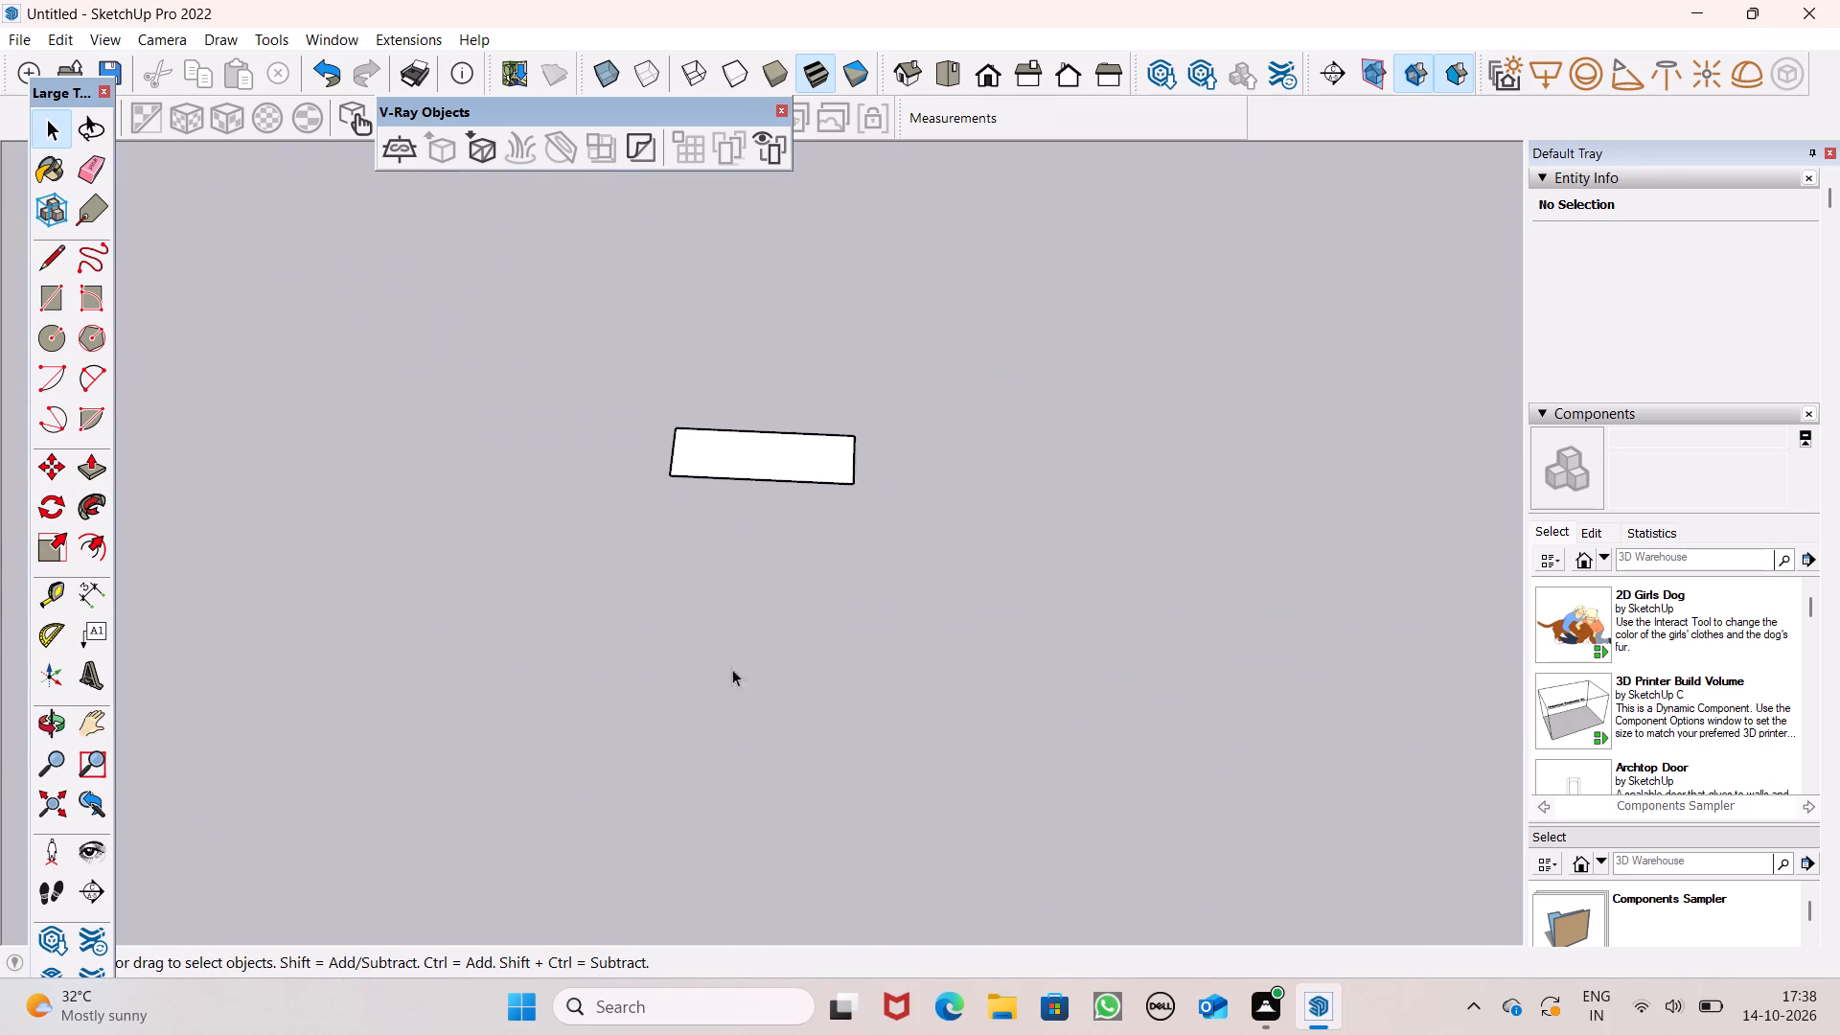
left_click(87, 464)
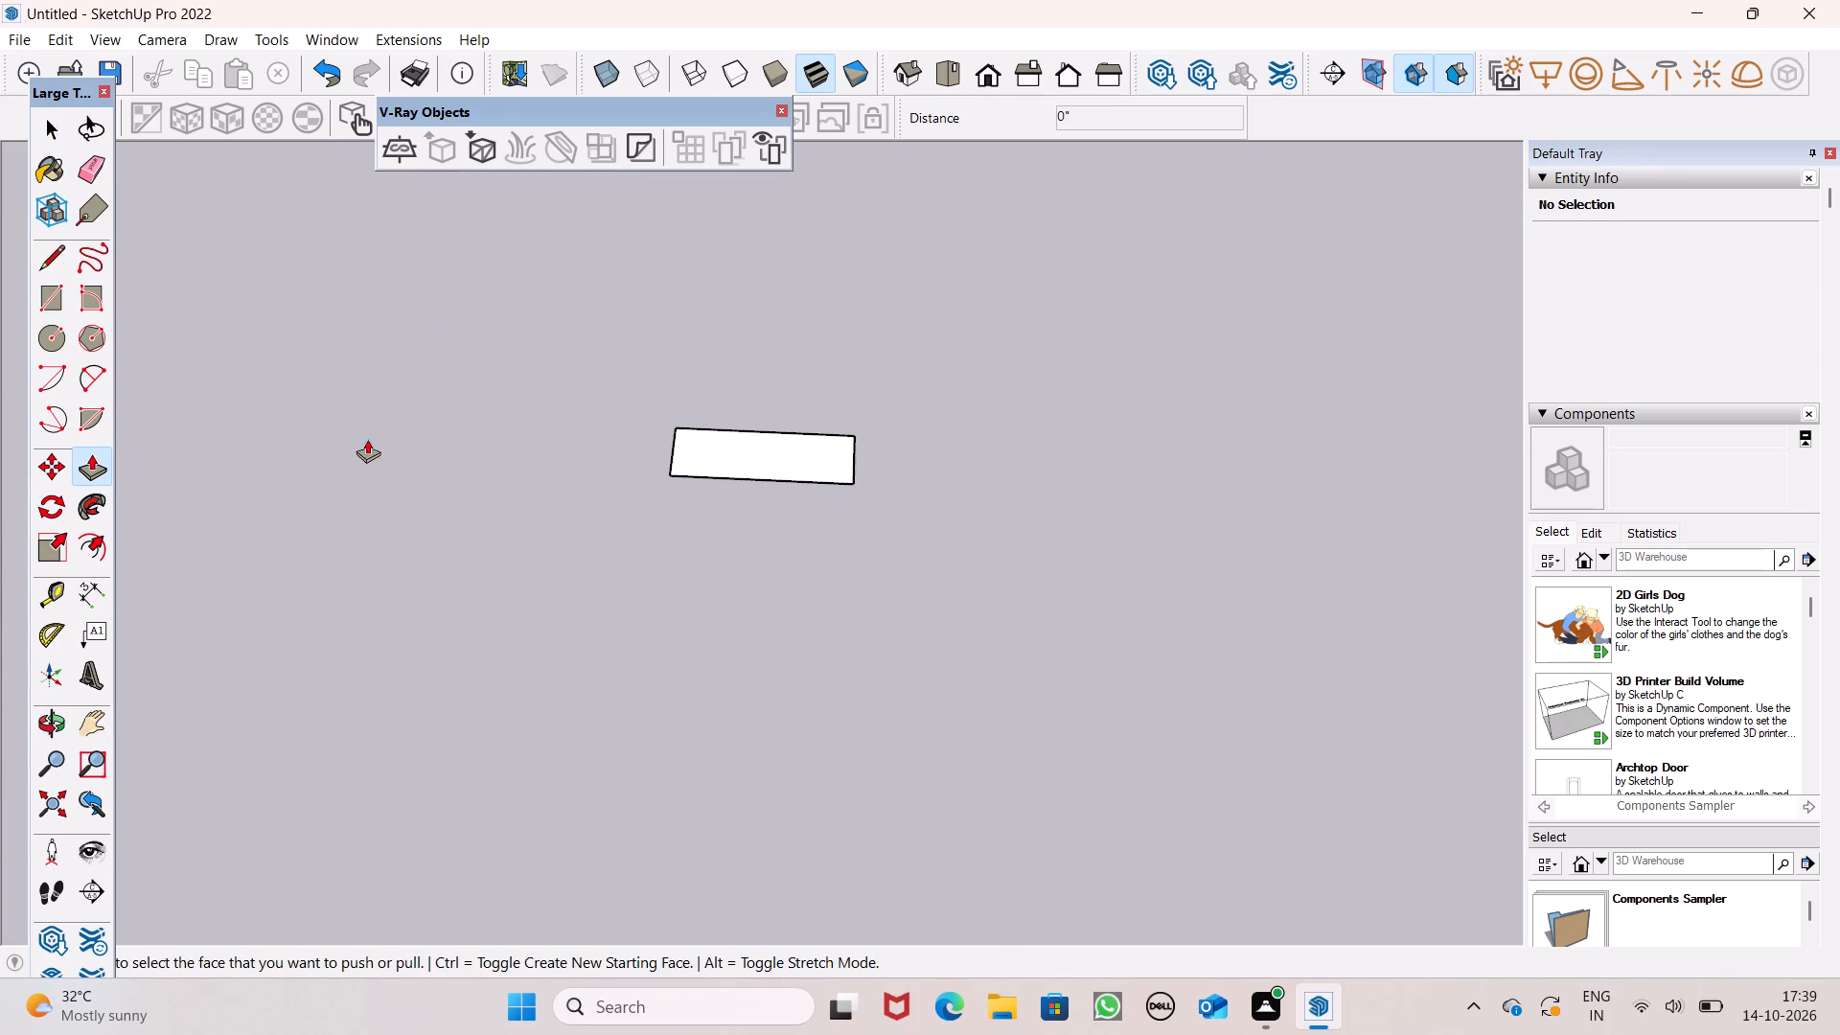
scroll(598, 402, "up", 4)
scroll(843, 447, "up", 3)
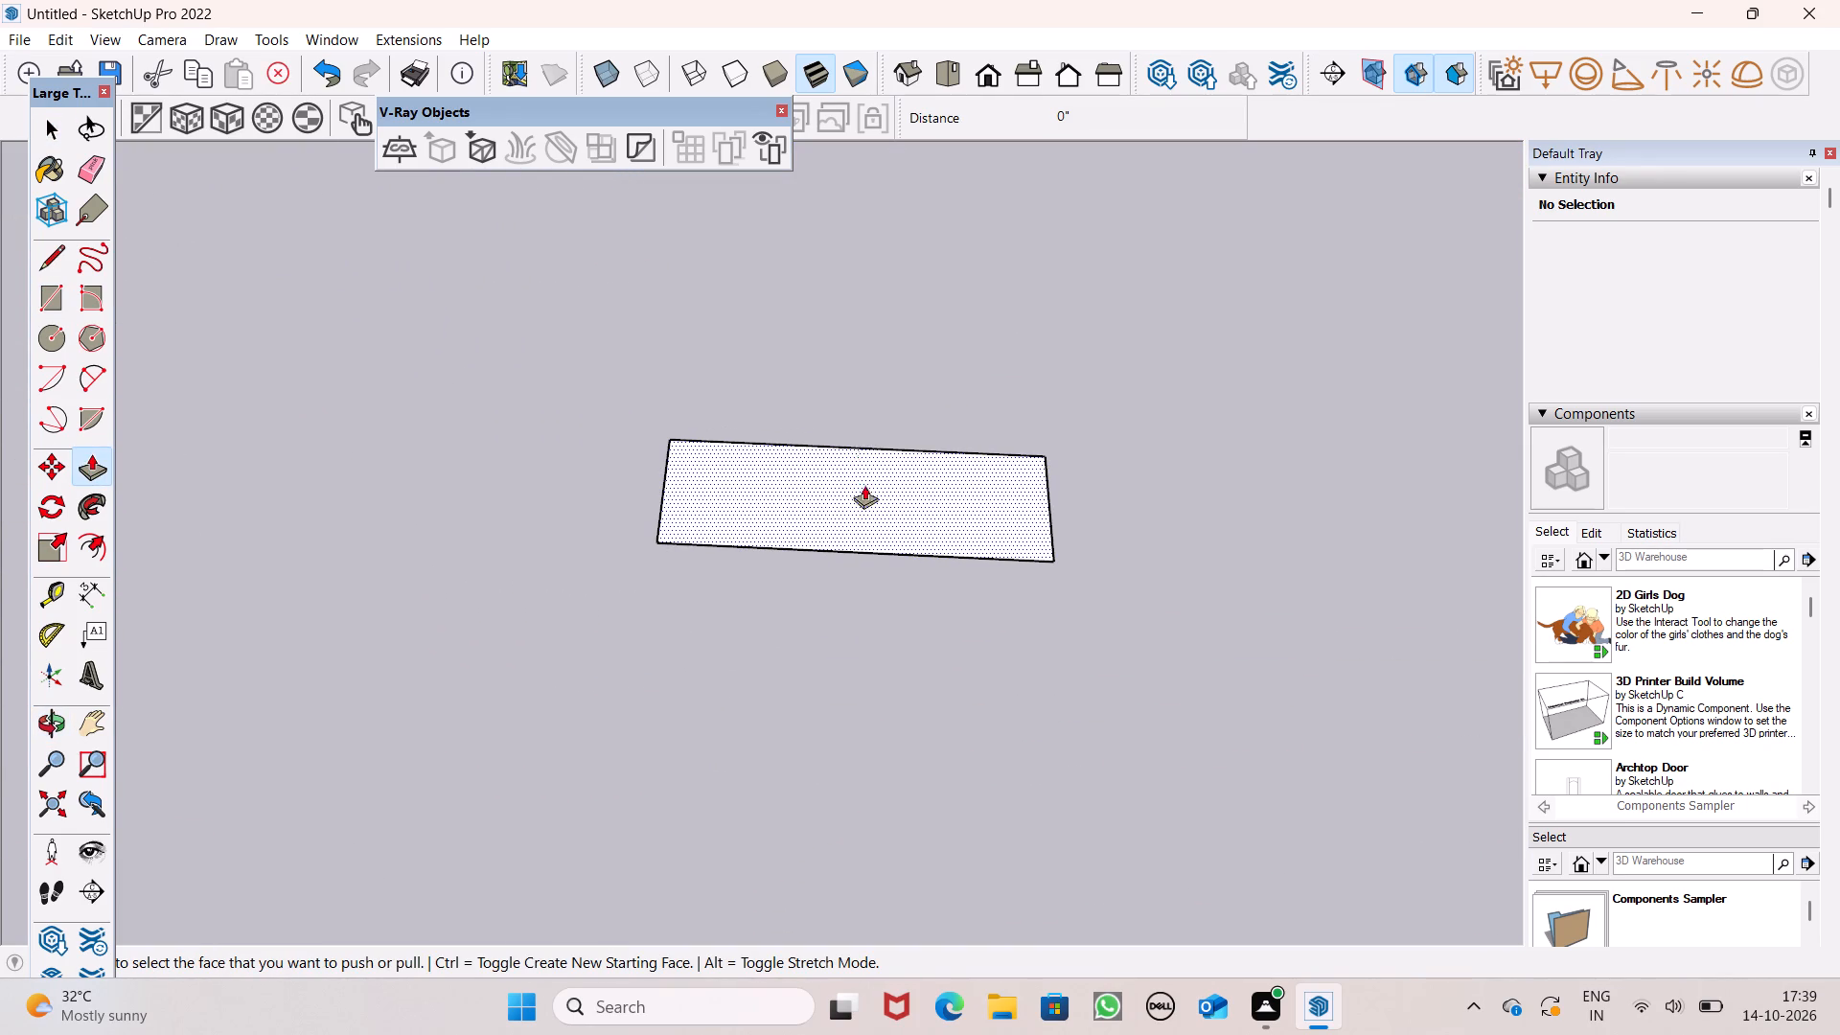
left_click_drag(865, 491, 856, 464)
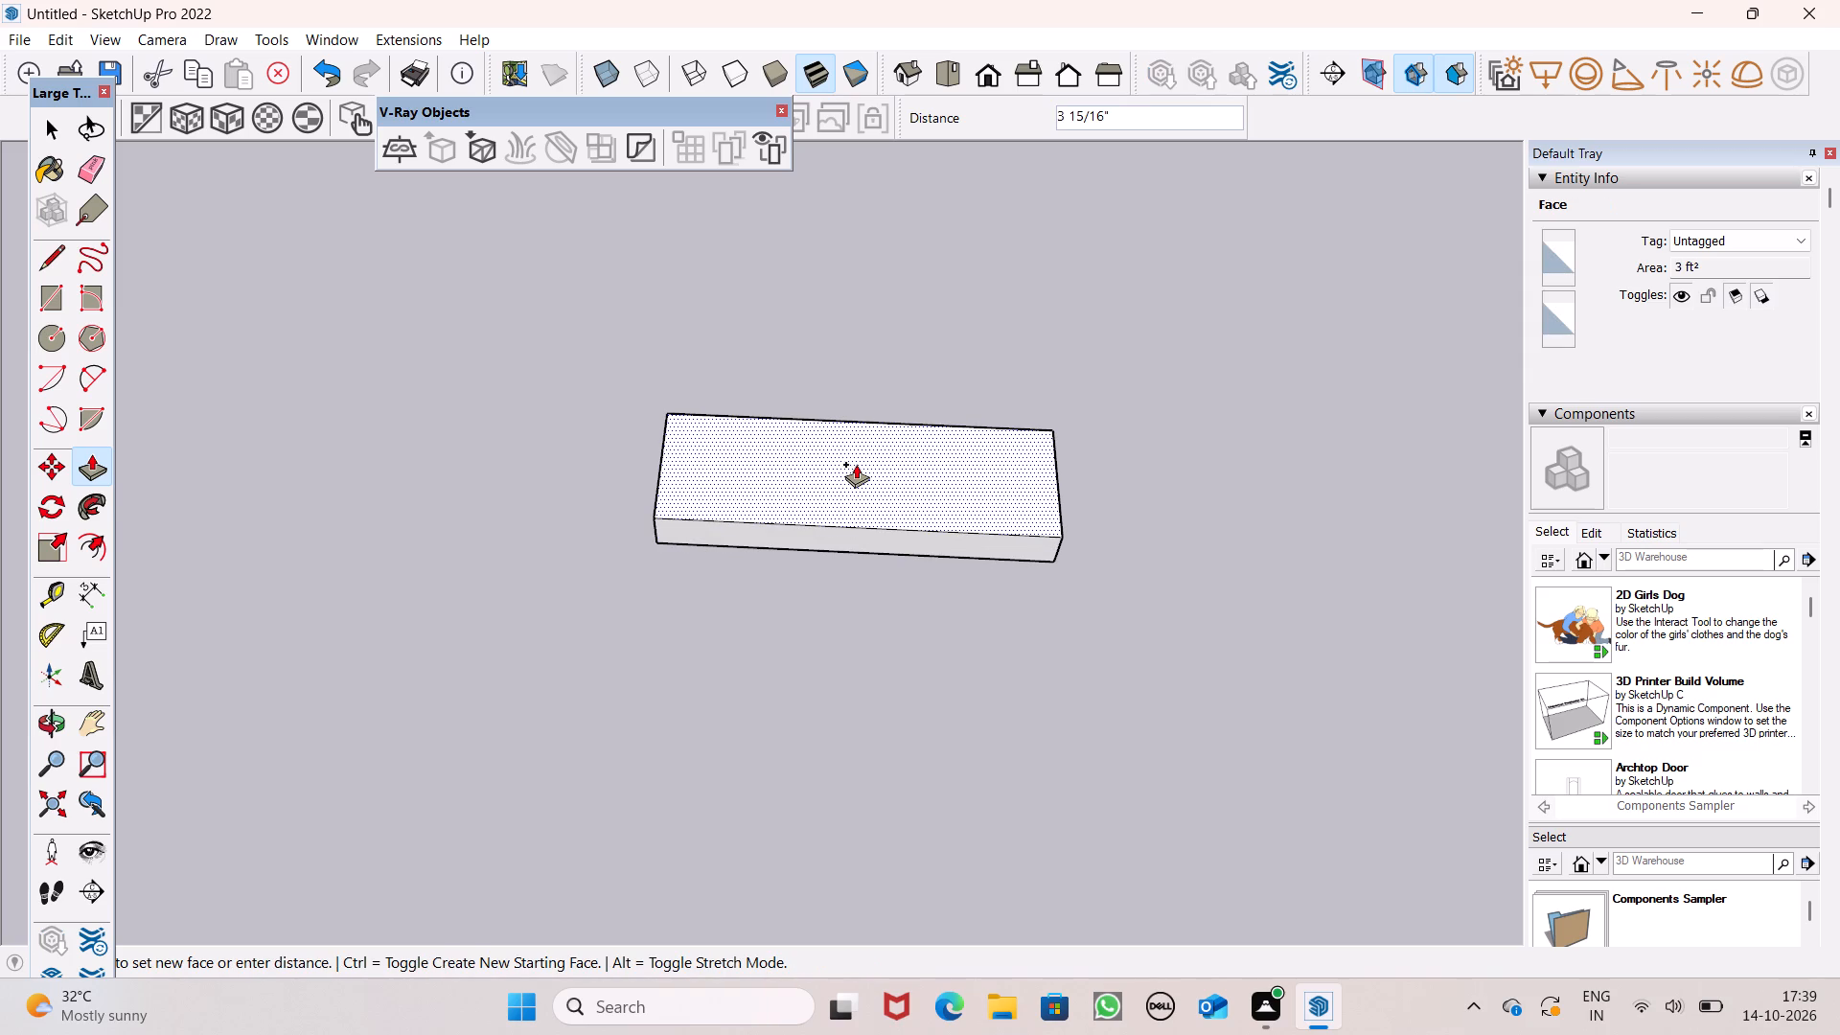
left_click_drag(856, 464, 849, 463)
key("8")
key("shift+quotedbl")
key("Return")
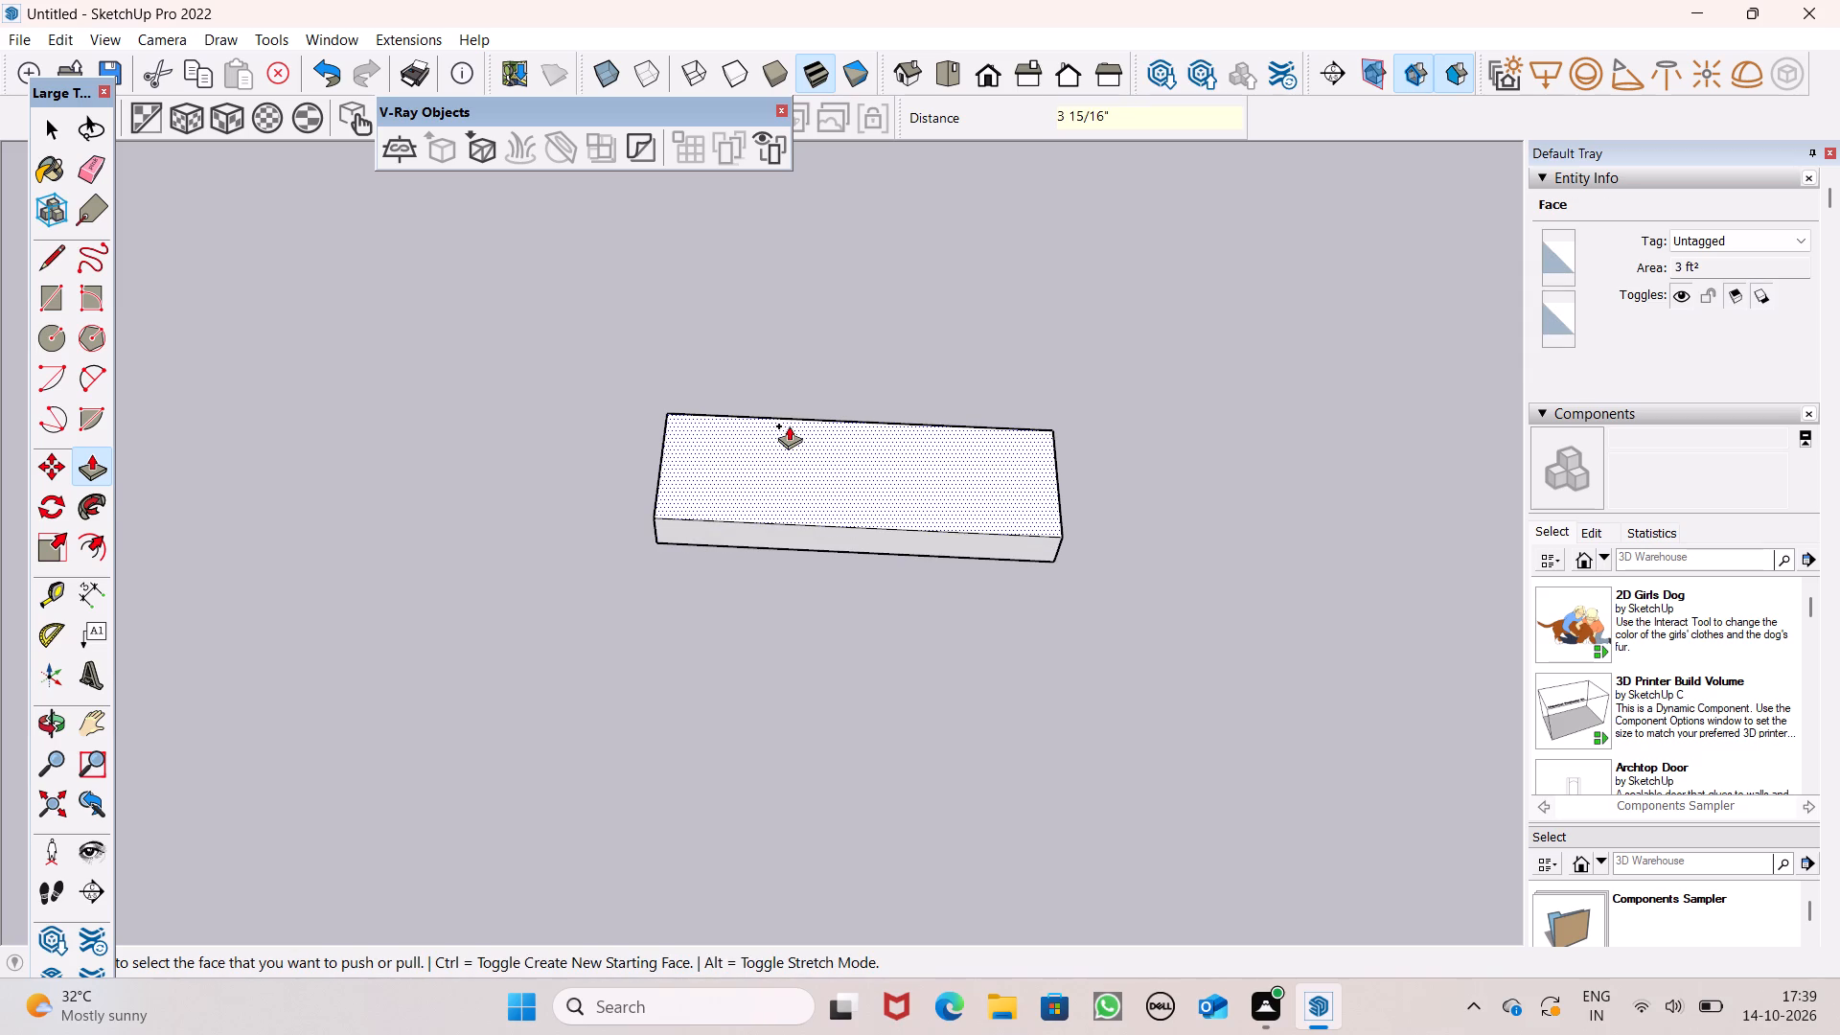
scroll(789, 425, "down", 4)
middle_click_drag(828, 500, 812, 379)
key("space")
Select all the connected geometry of the tread block and make it a group.
scroll(967, 425, "down", 3)
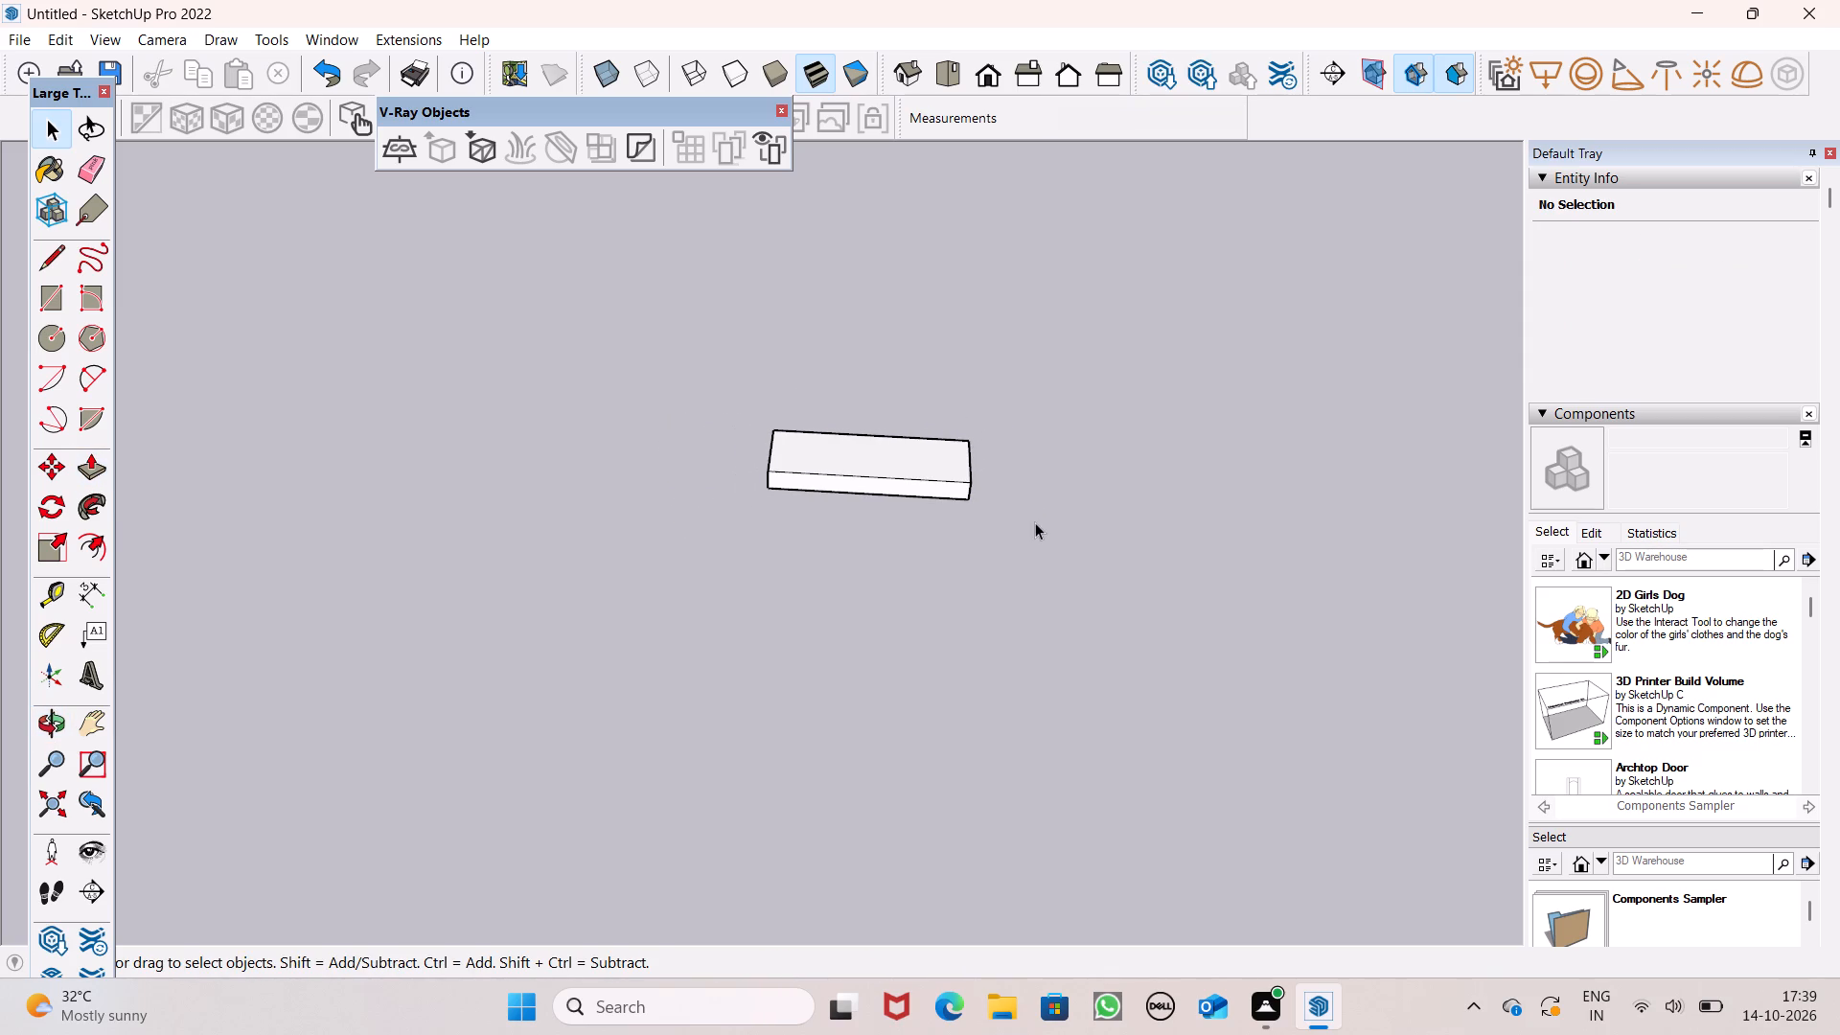
middle_click_drag(1023, 533, 730, 603)
middle_click_drag(679, 596, 648, 475)
scroll(808, 308, "up", 3)
scroll(818, 469, "down", 1)
scroll(838, 509, "up", 2)
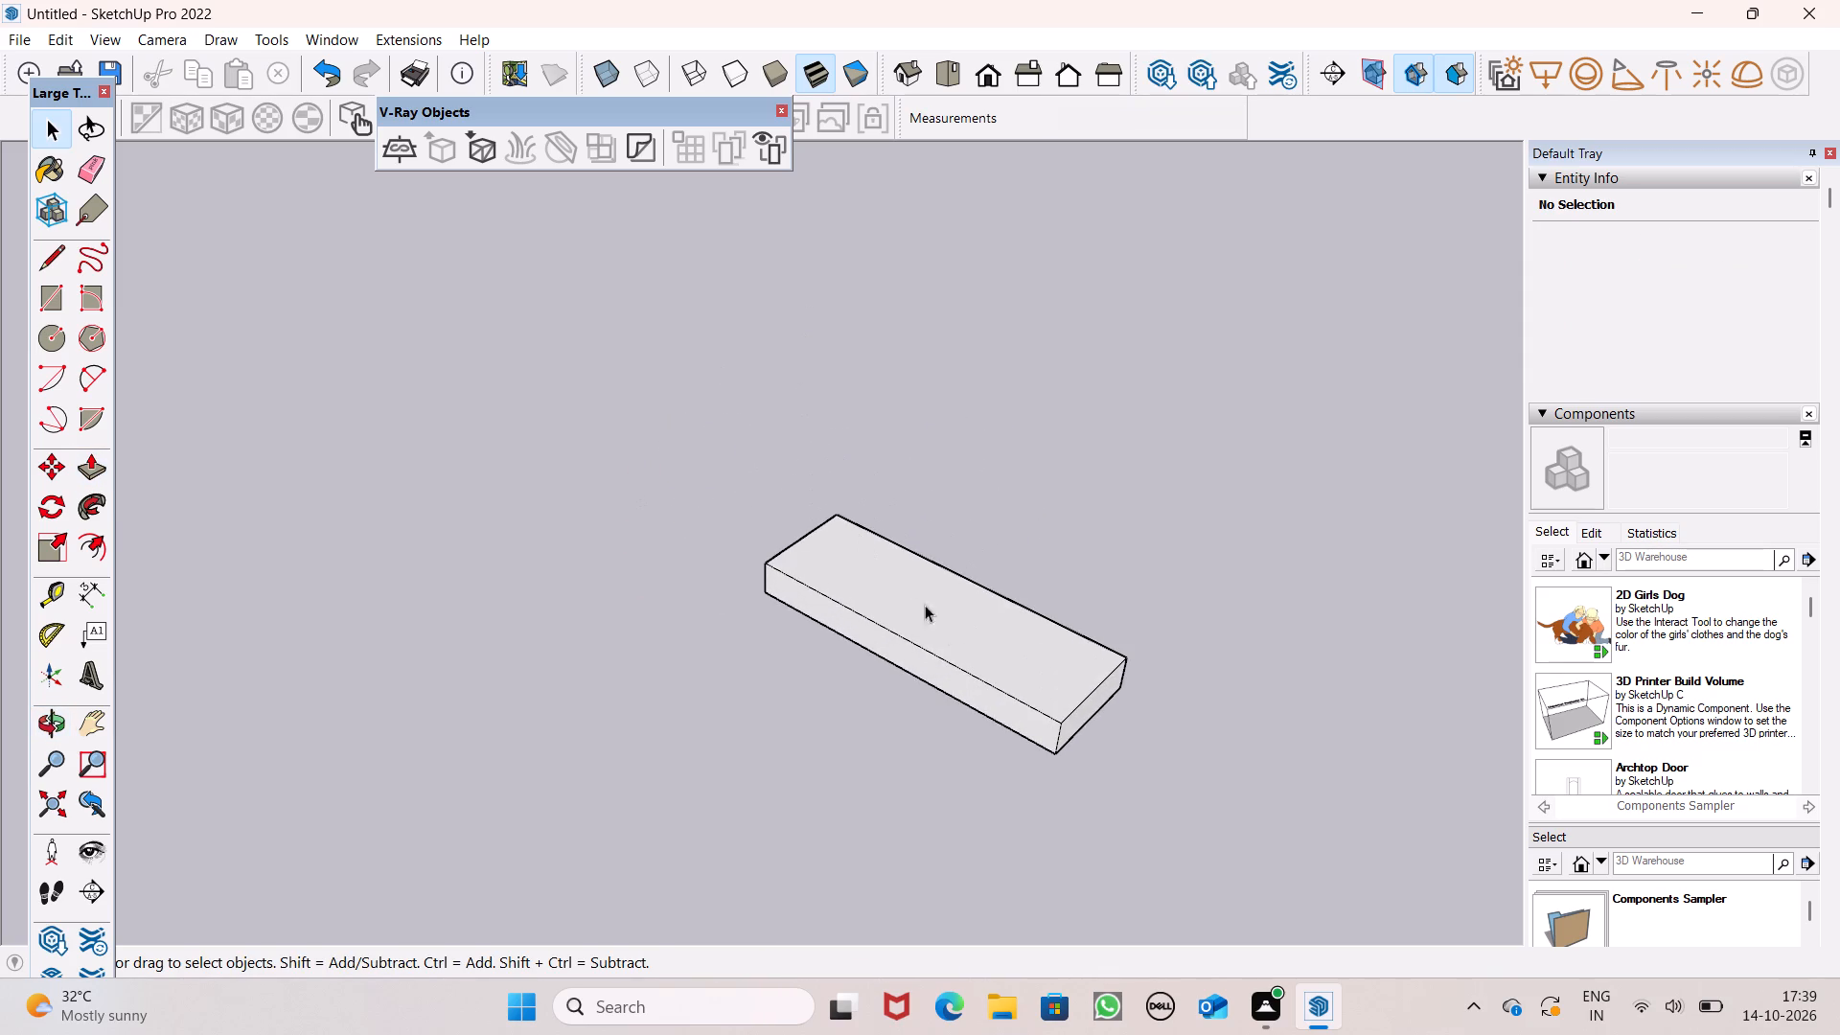
triple_click(949, 629)
right_click(949, 629)
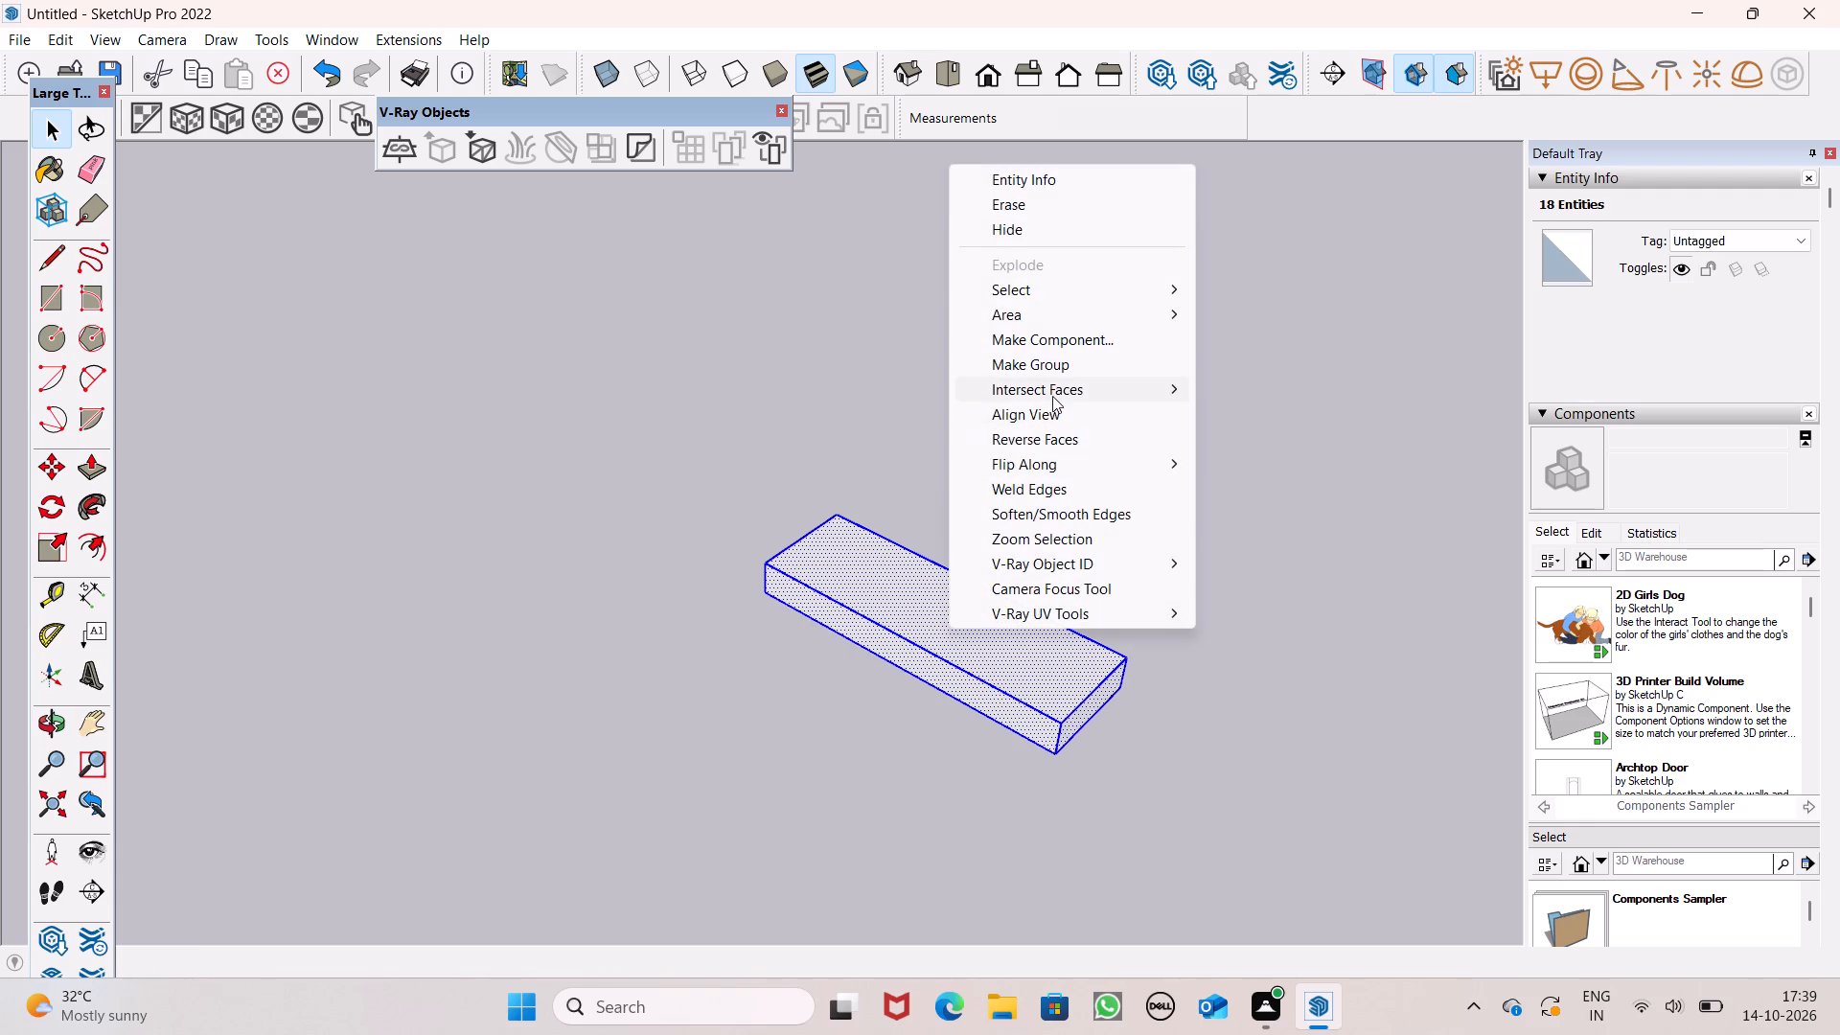
left_click(1056, 365)
Copy the tread group about 1' 5/8" diagonally upward, placing its lower front corner on the original's opposite upper front corner.
scroll(86, 454, "down", 1)
scroll(556, 545, "down", 2)
scroll(556, 553, "up", 1)
scroll(772, 540, "down", 5)
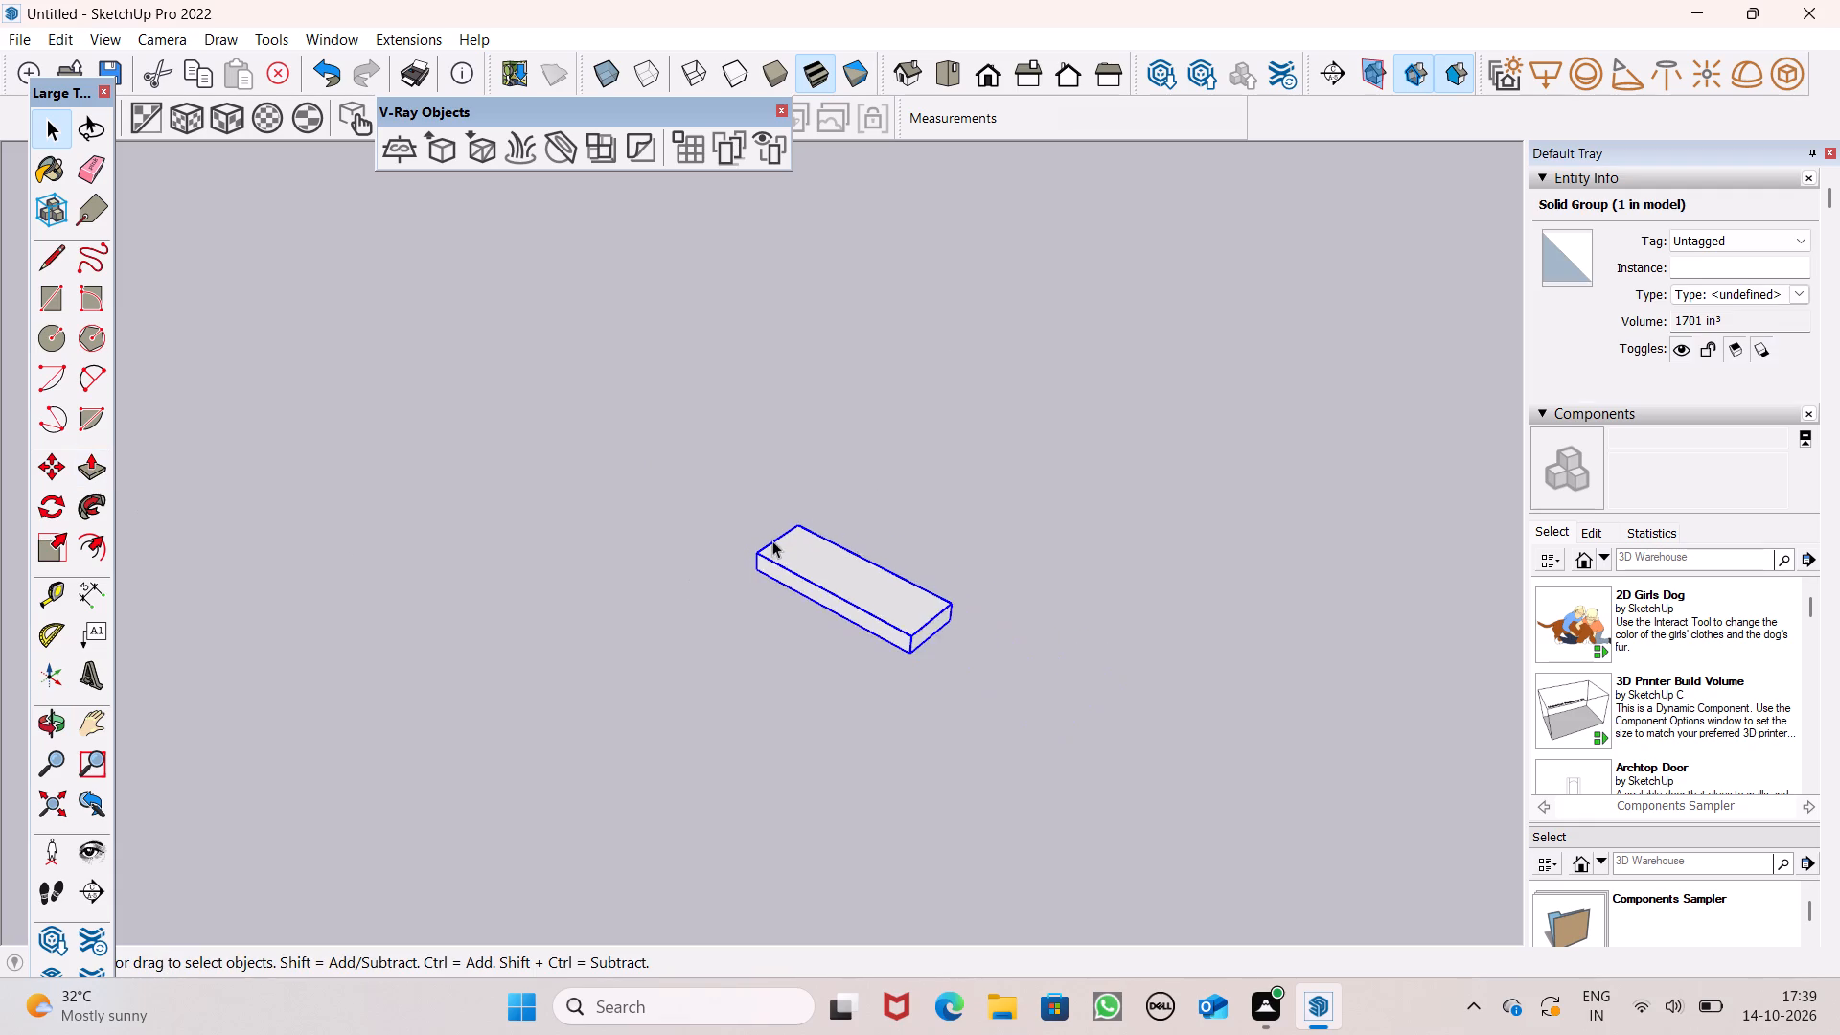
middle_click_drag(861, 555, 615, 601)
key("m")
key("Return")
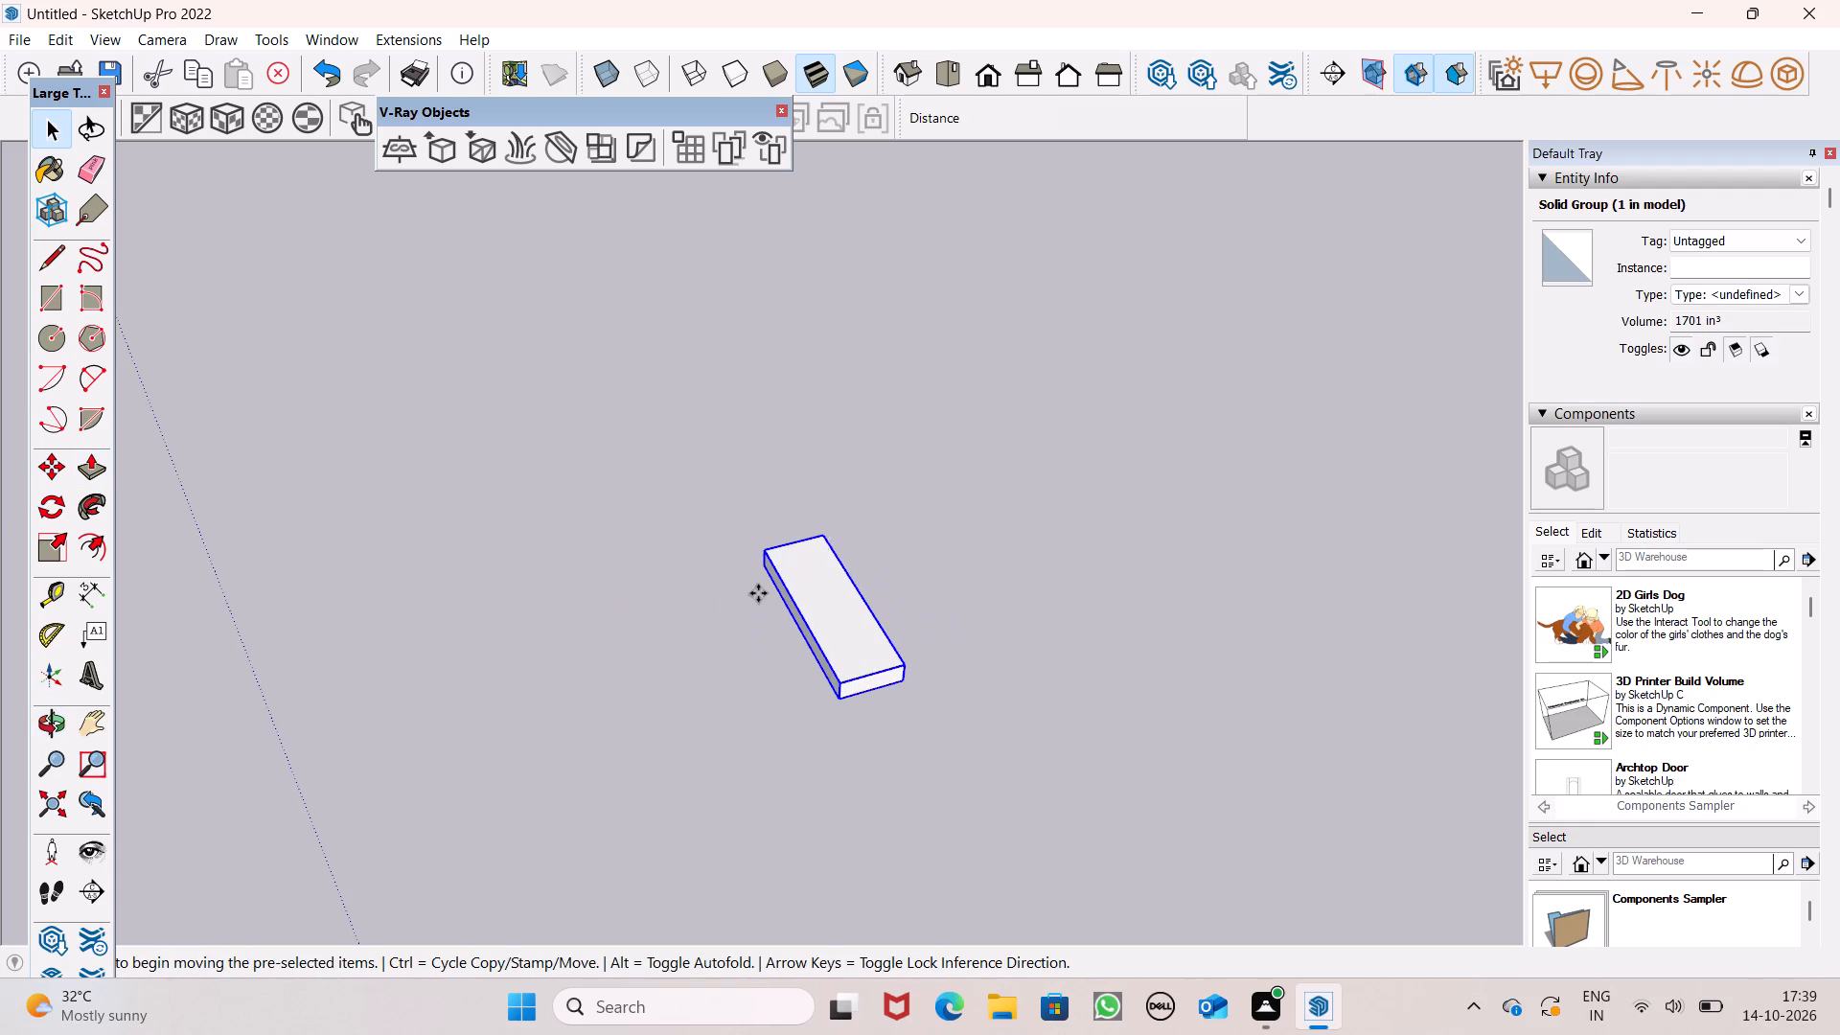
left_click_drag(835, 701, 841, 686)
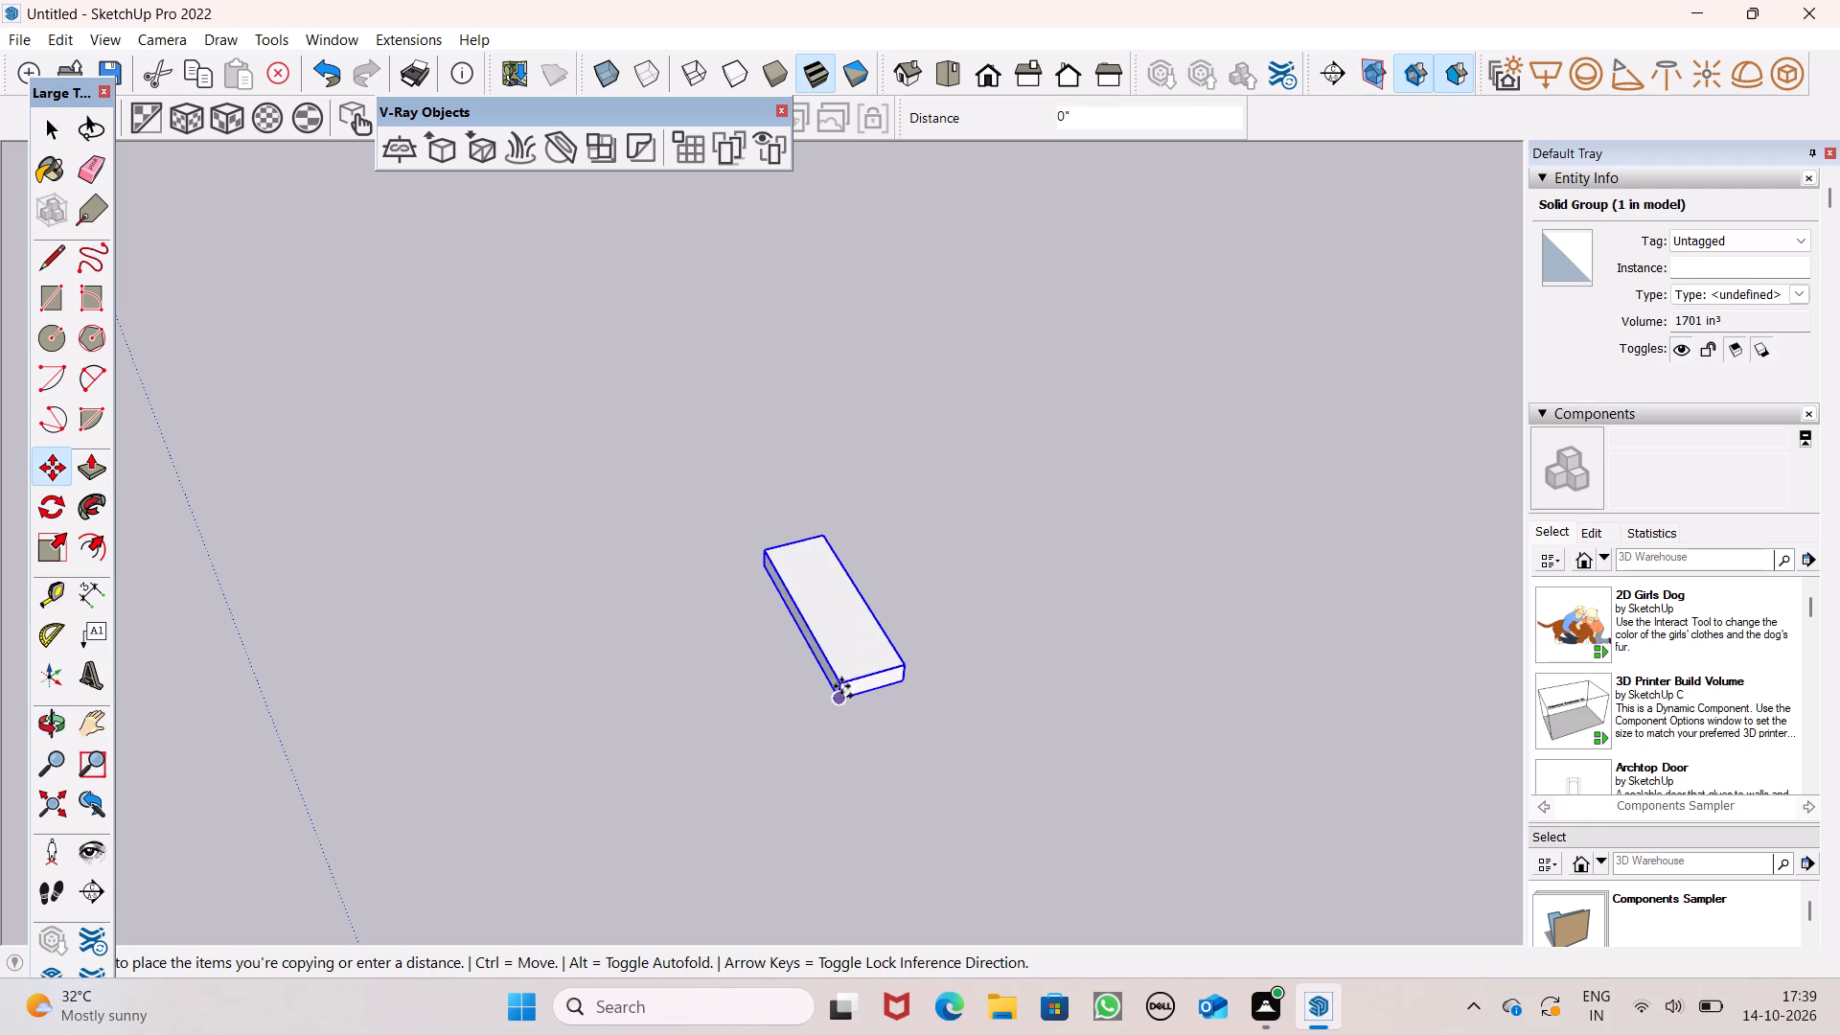
left_click_drag(841, 686, 894, 661)
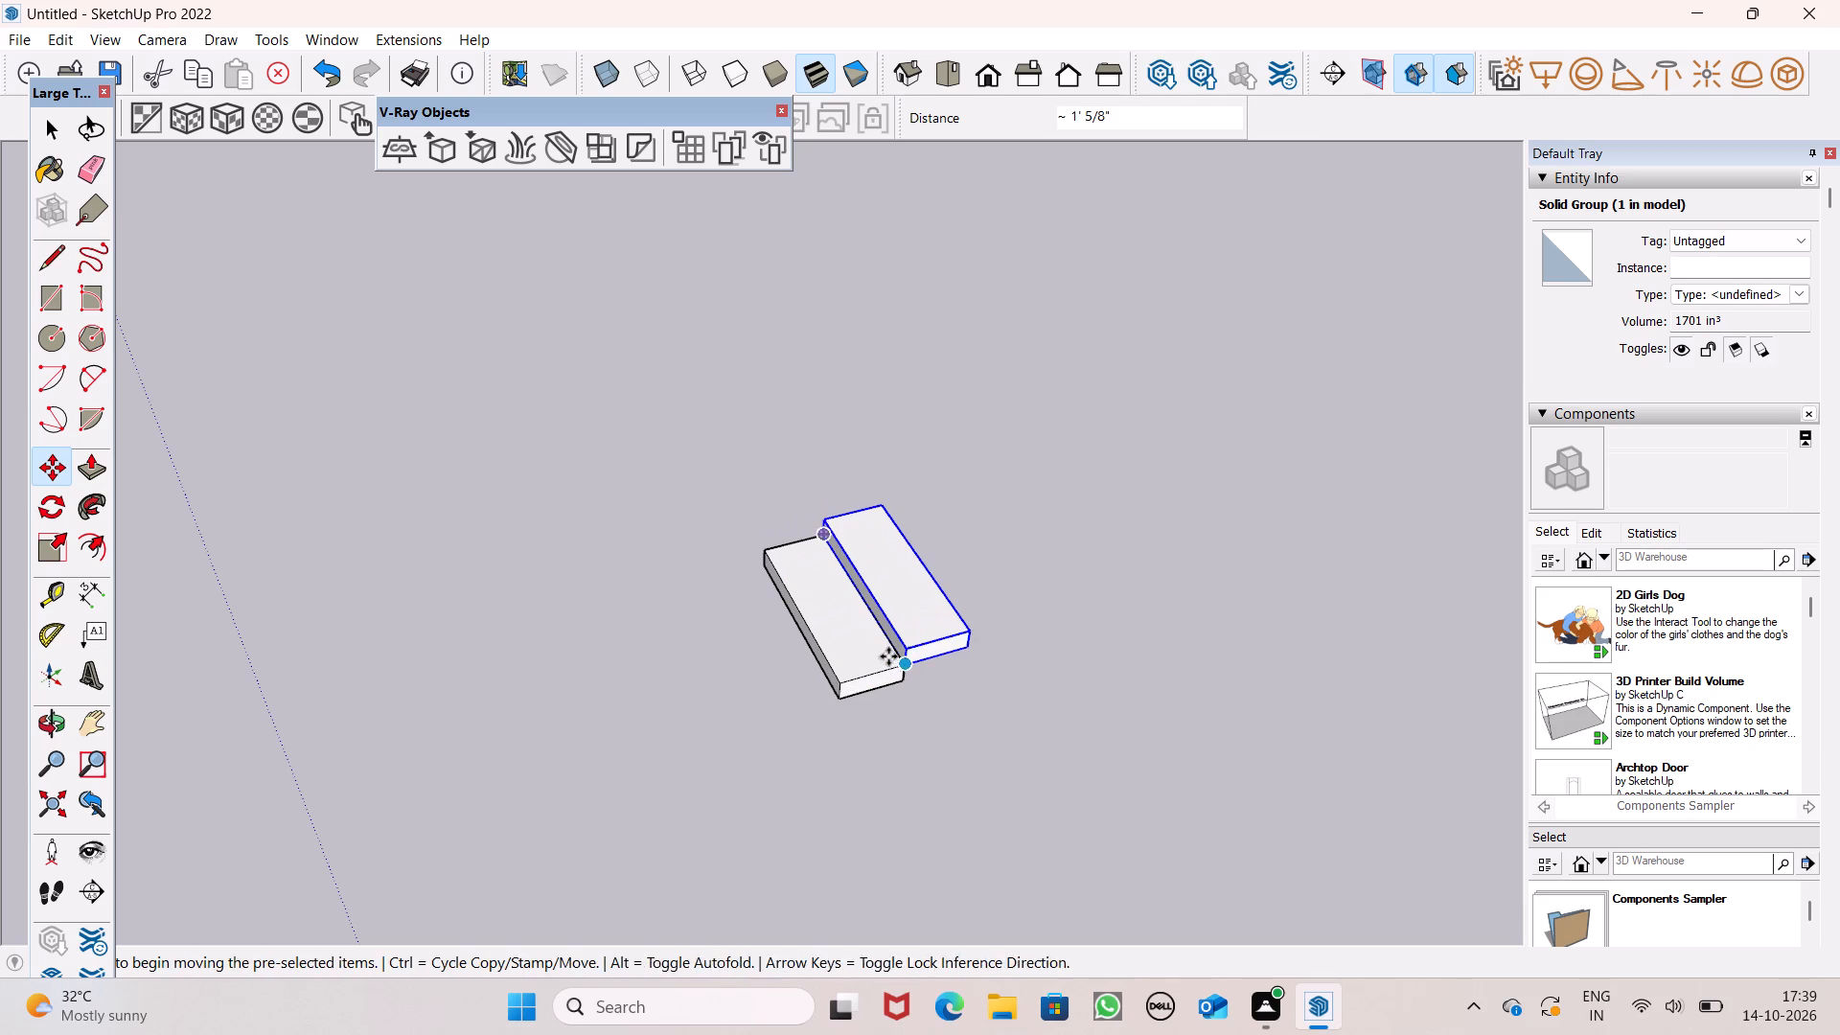
scroll(952, 703, "up", 1)
middle_click_drag(952, 703, 770, 585)
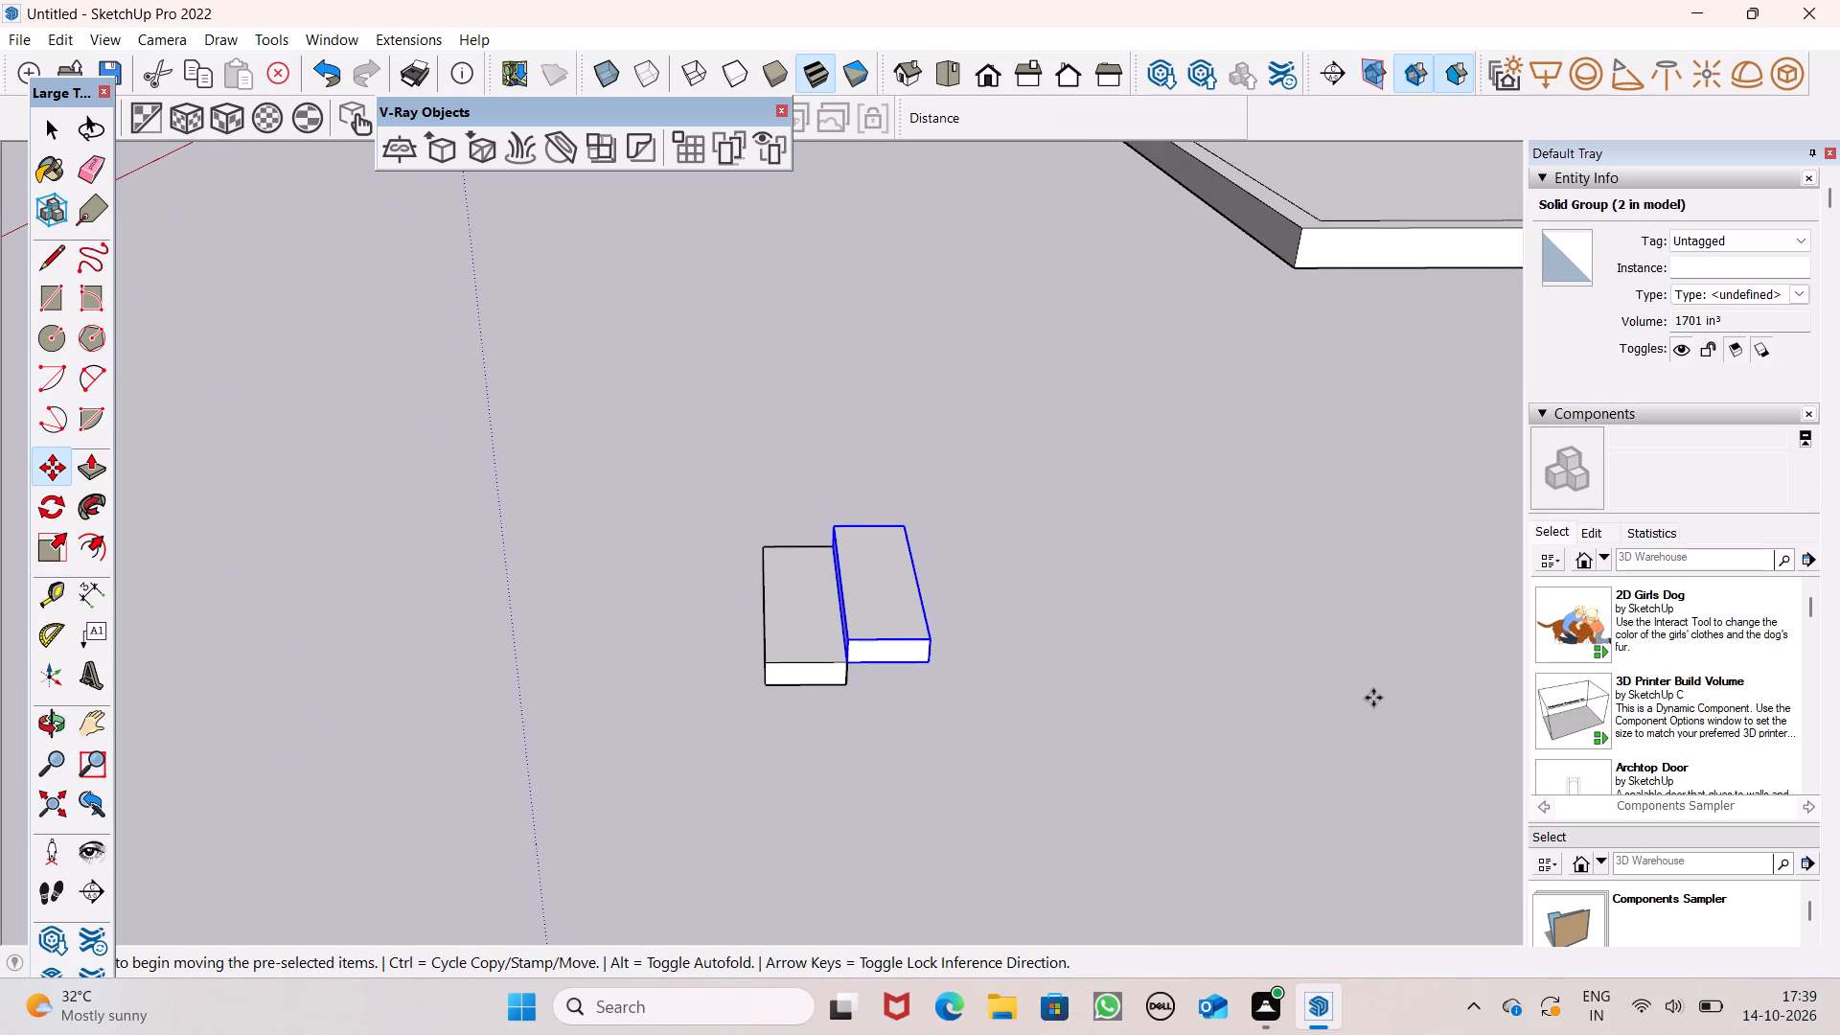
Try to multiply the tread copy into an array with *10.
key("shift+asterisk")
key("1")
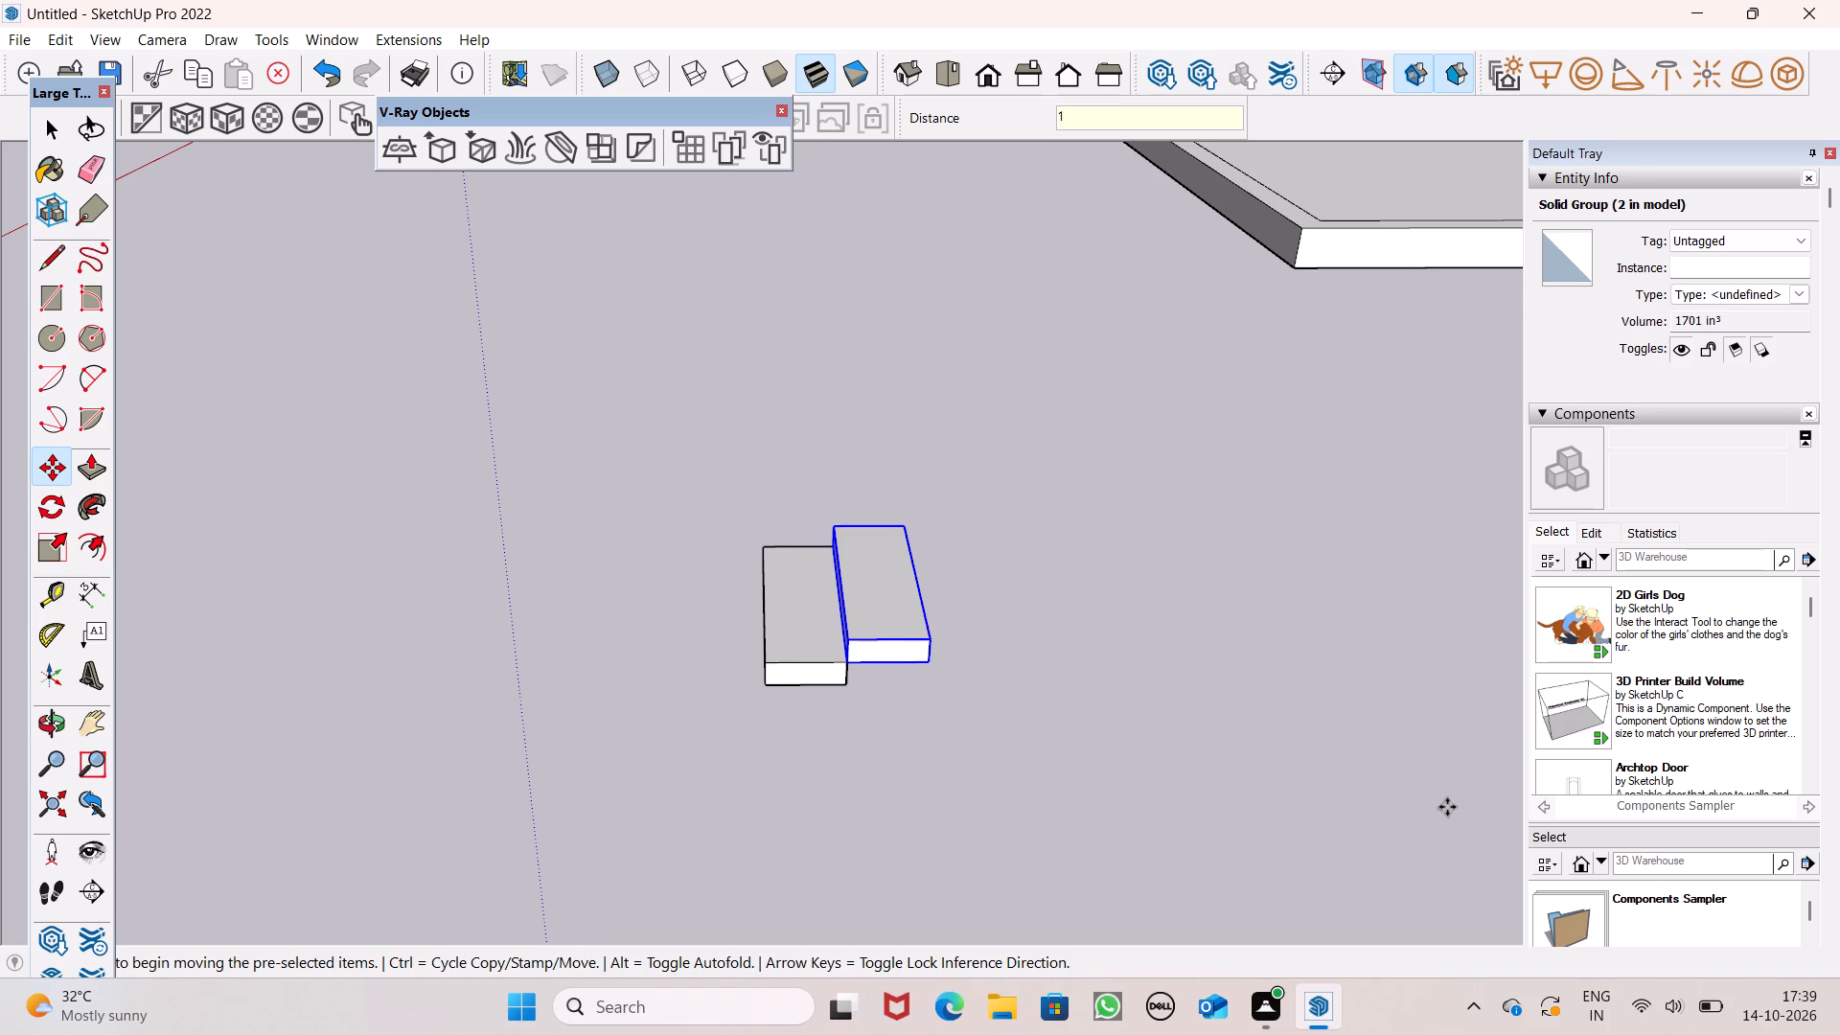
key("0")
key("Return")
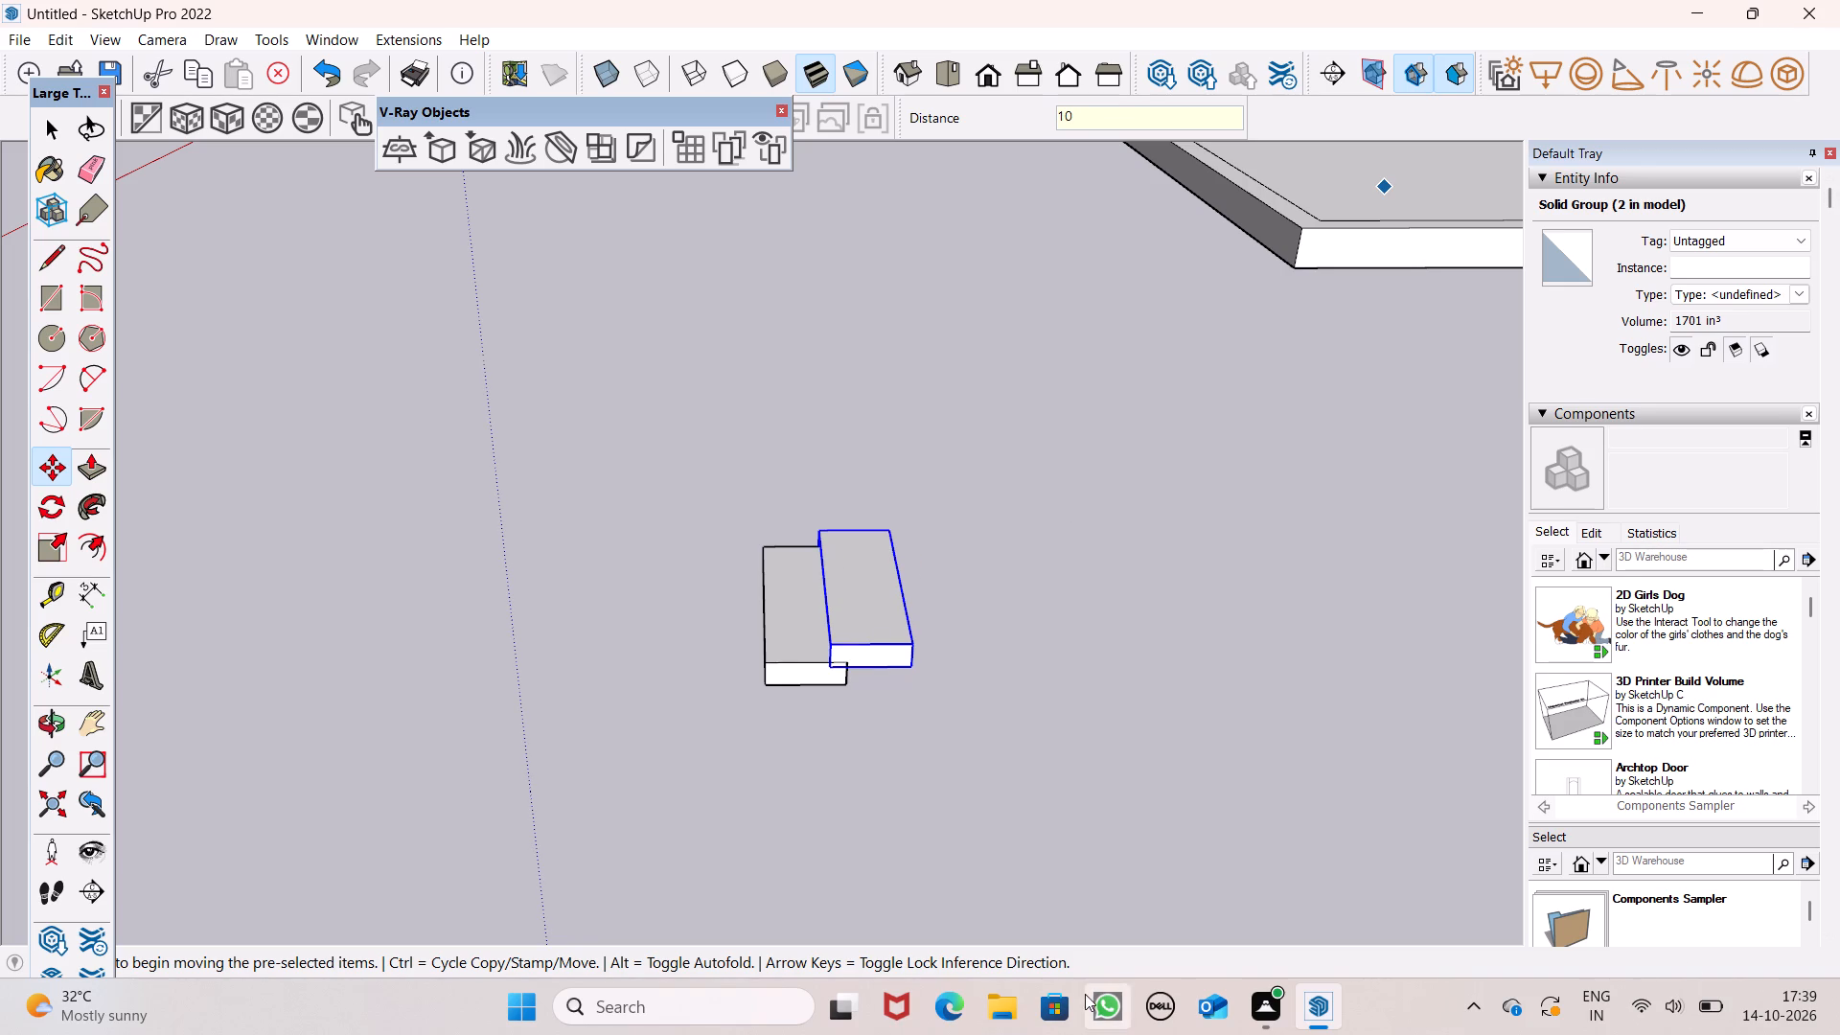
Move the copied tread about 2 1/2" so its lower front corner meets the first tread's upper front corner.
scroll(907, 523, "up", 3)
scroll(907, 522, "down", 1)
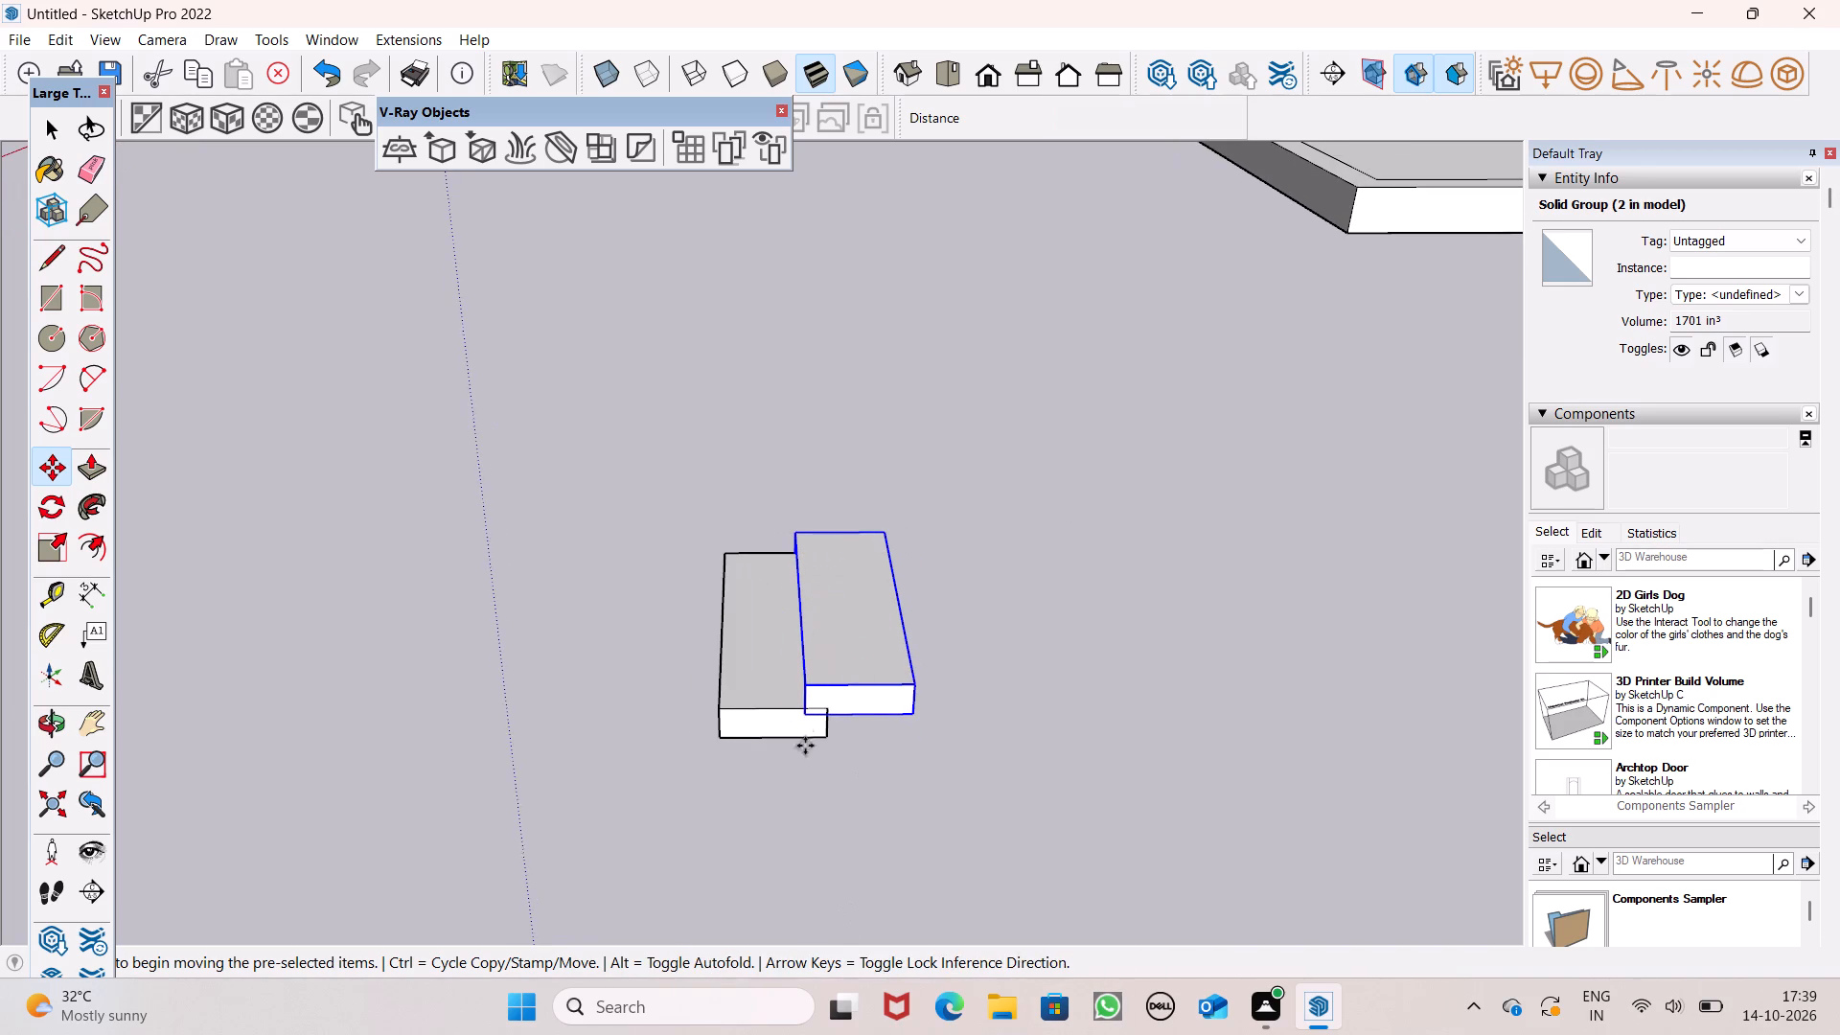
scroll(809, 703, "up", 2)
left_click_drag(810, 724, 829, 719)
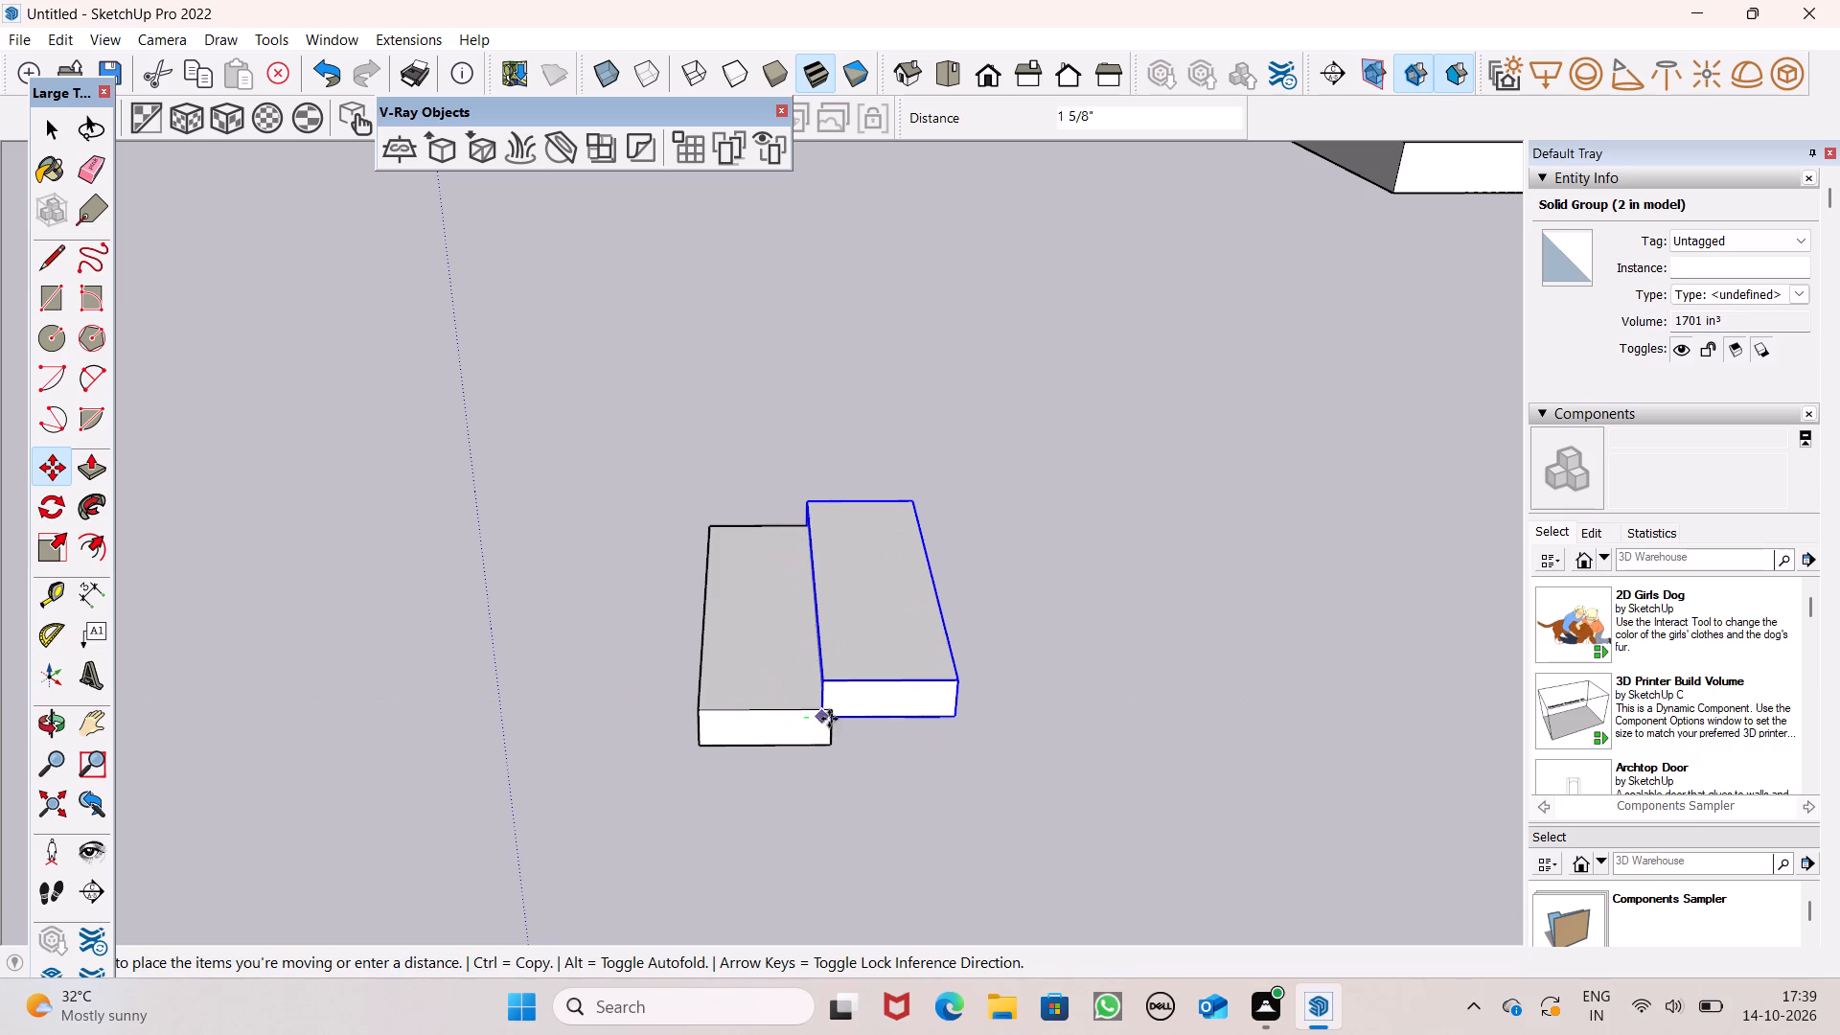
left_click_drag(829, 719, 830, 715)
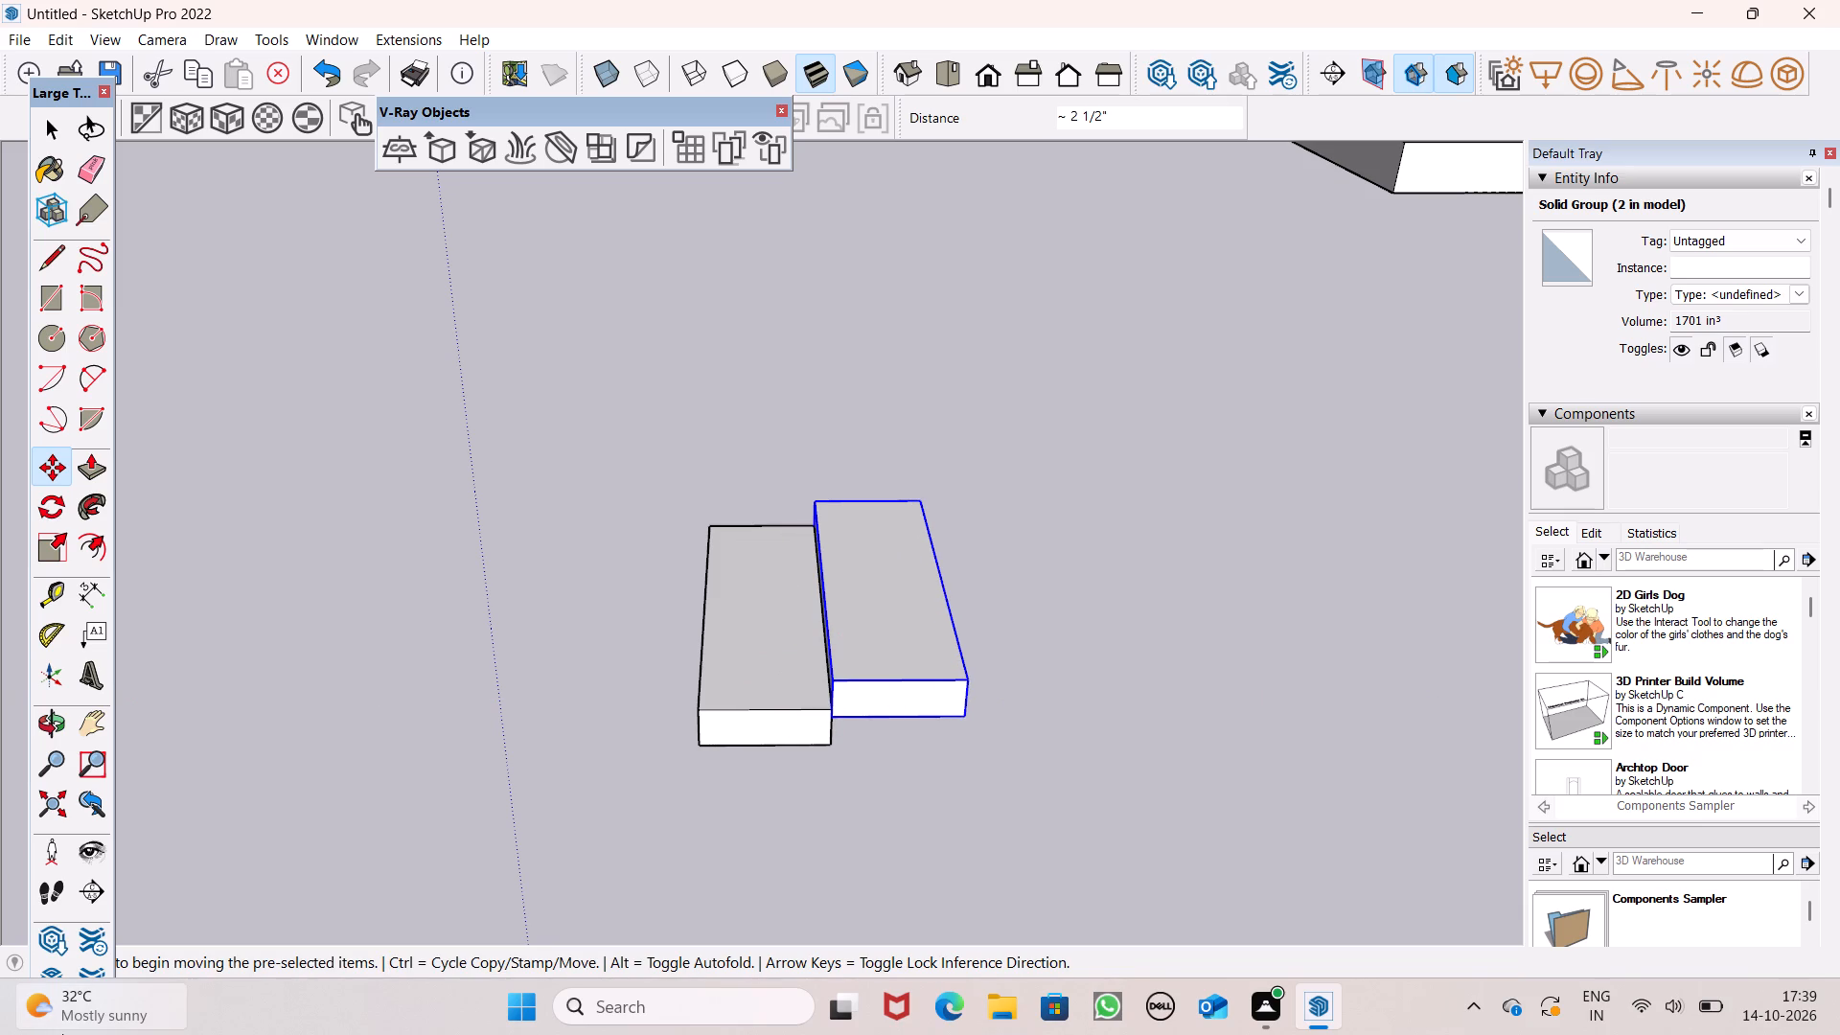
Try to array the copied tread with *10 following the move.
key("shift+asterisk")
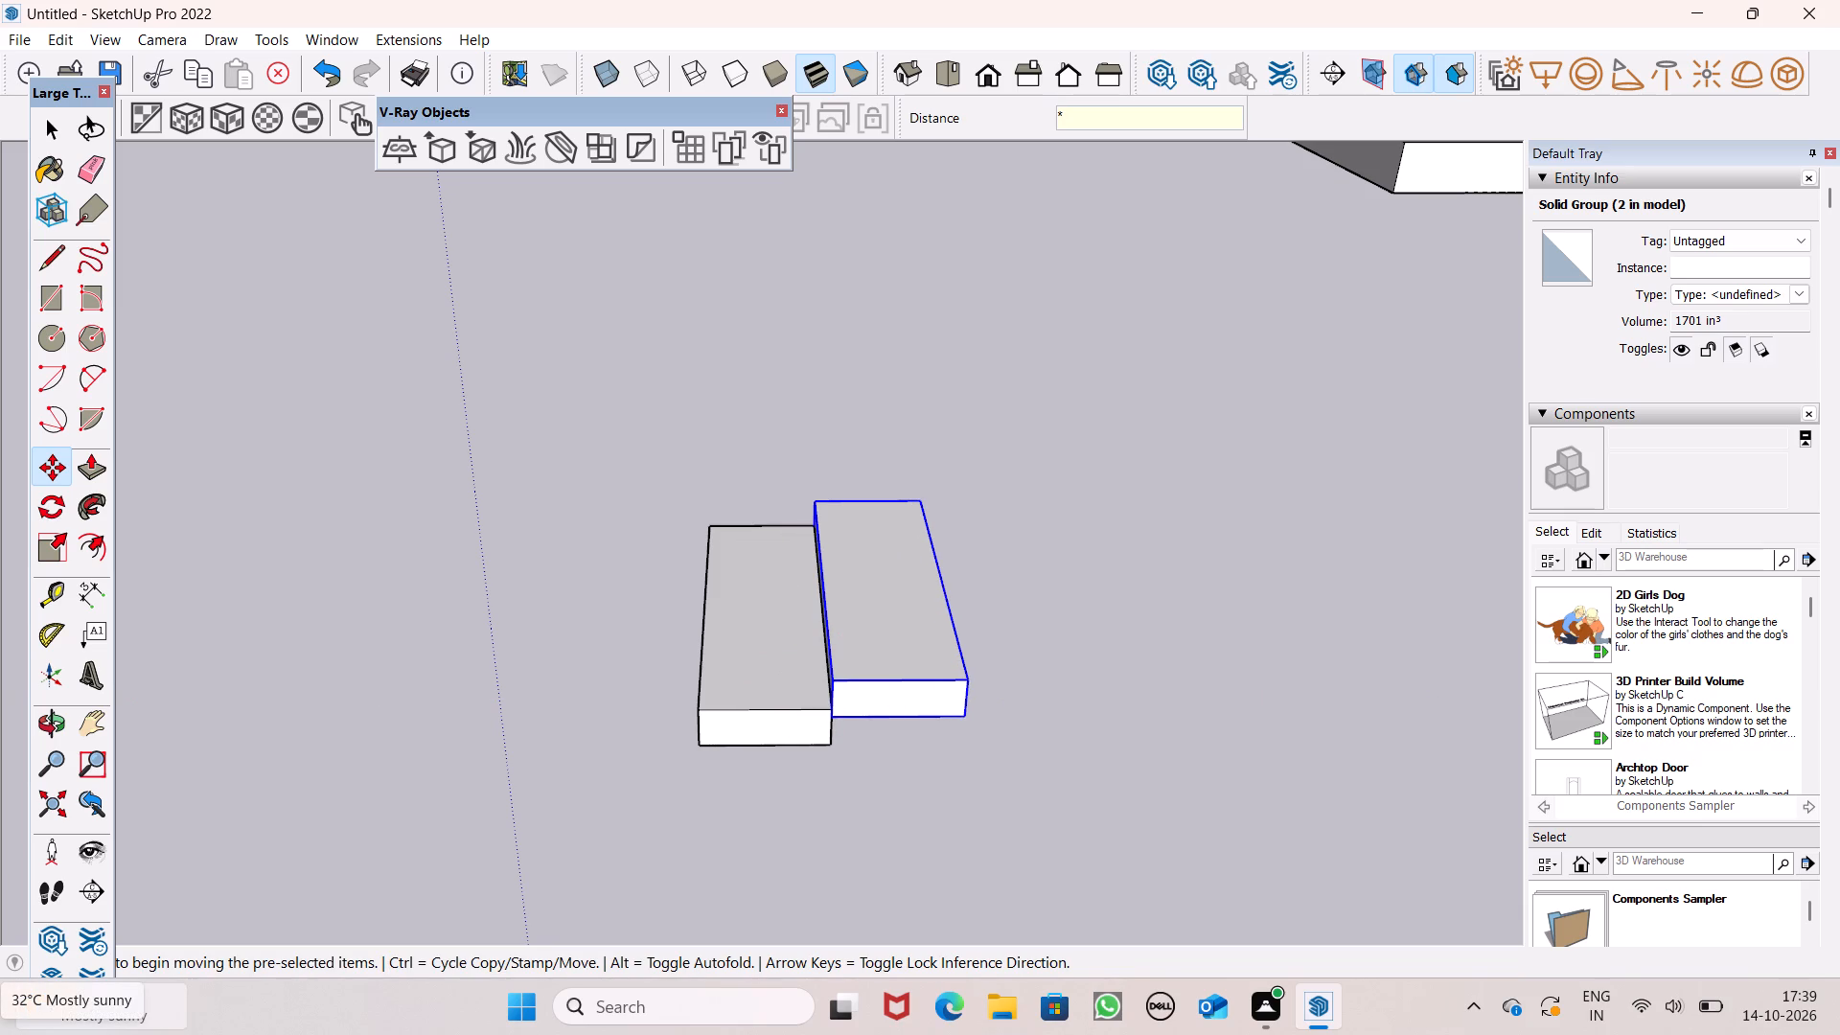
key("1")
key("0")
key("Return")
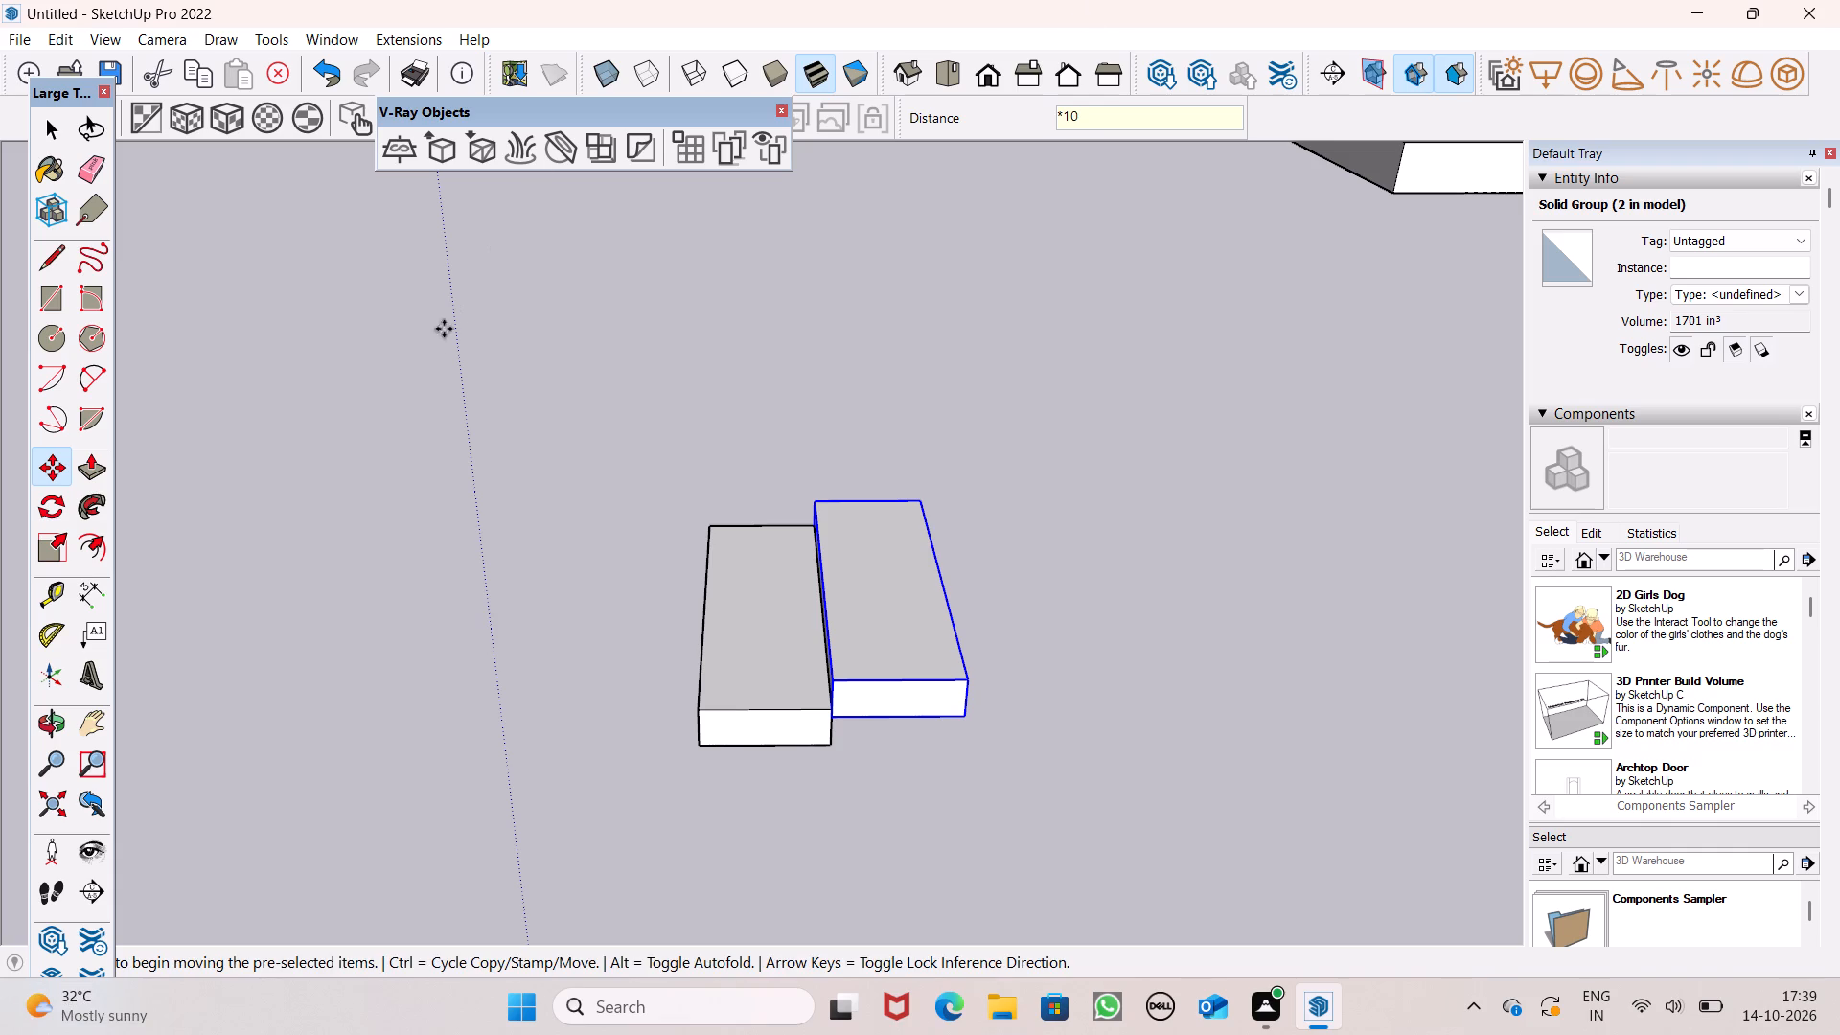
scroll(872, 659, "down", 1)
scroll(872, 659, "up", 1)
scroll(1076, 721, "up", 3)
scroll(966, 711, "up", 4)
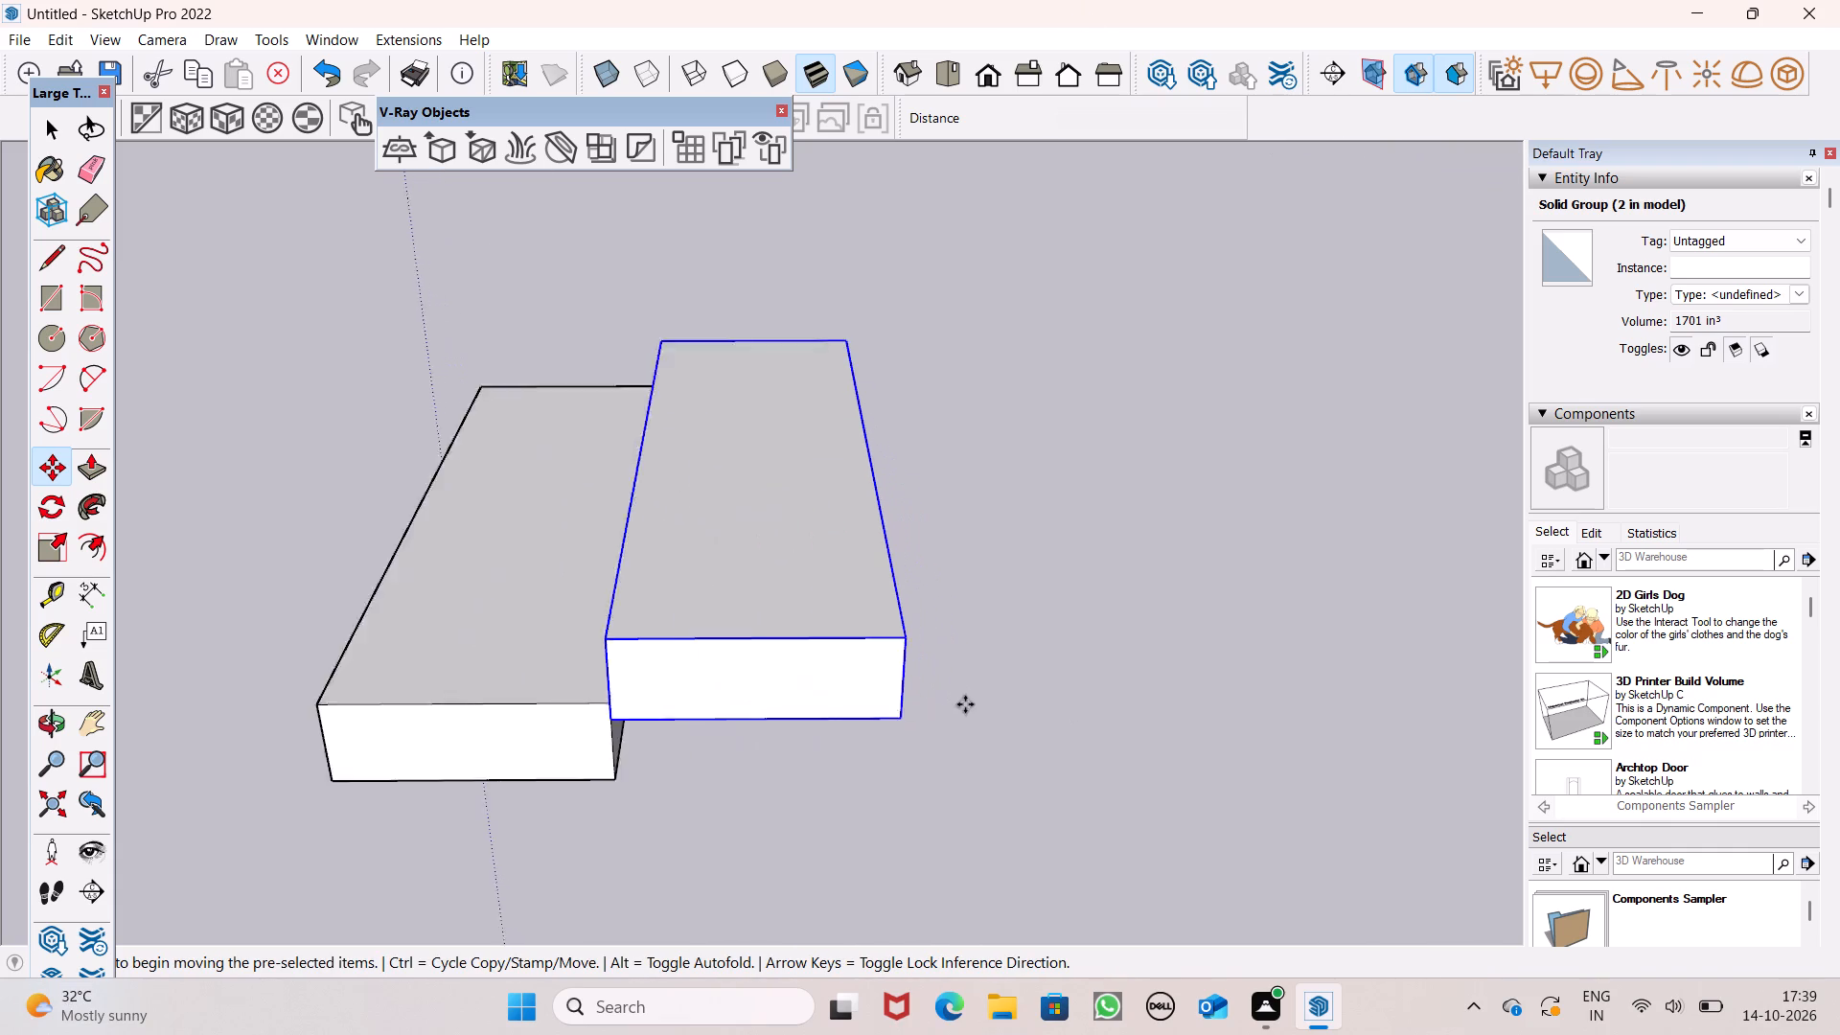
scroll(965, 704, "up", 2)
Undo the last tread move and move the copy about 2 5/8" so its lower corner meets the first tread's upper corner.
key("ctrl+z")
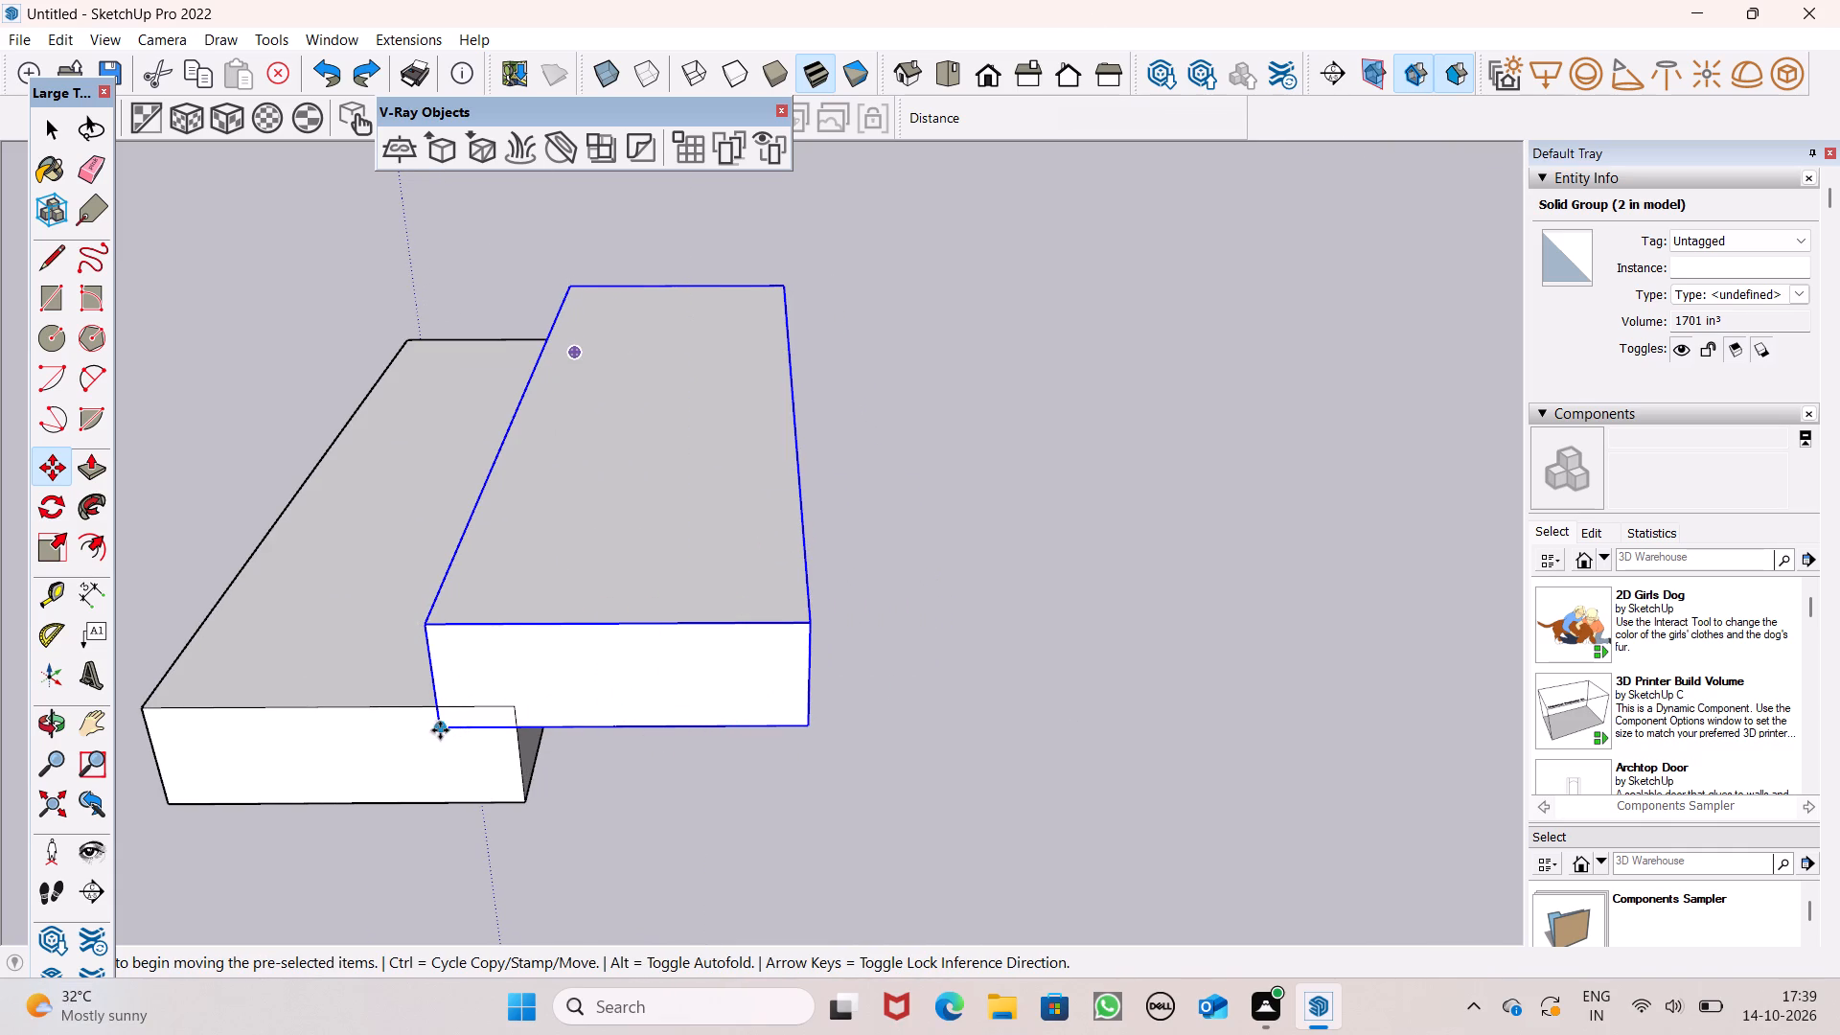
left_click_drag(440, 730, 508, 701)
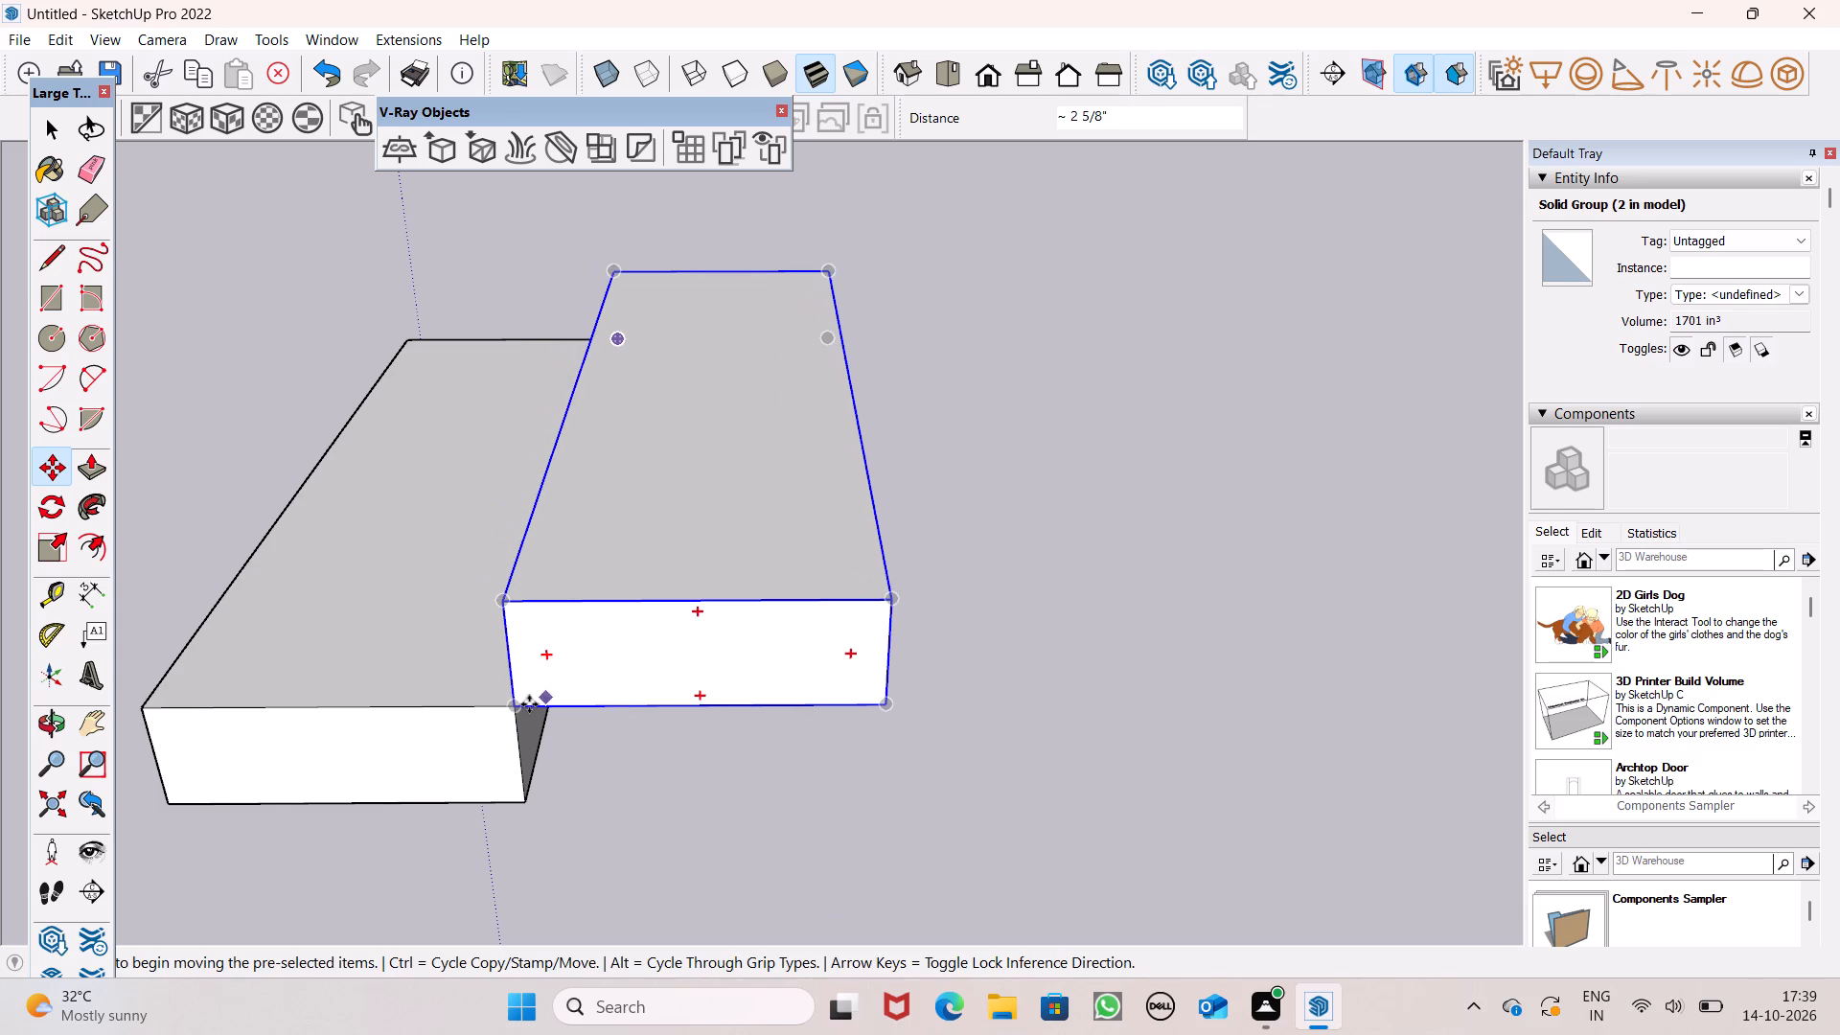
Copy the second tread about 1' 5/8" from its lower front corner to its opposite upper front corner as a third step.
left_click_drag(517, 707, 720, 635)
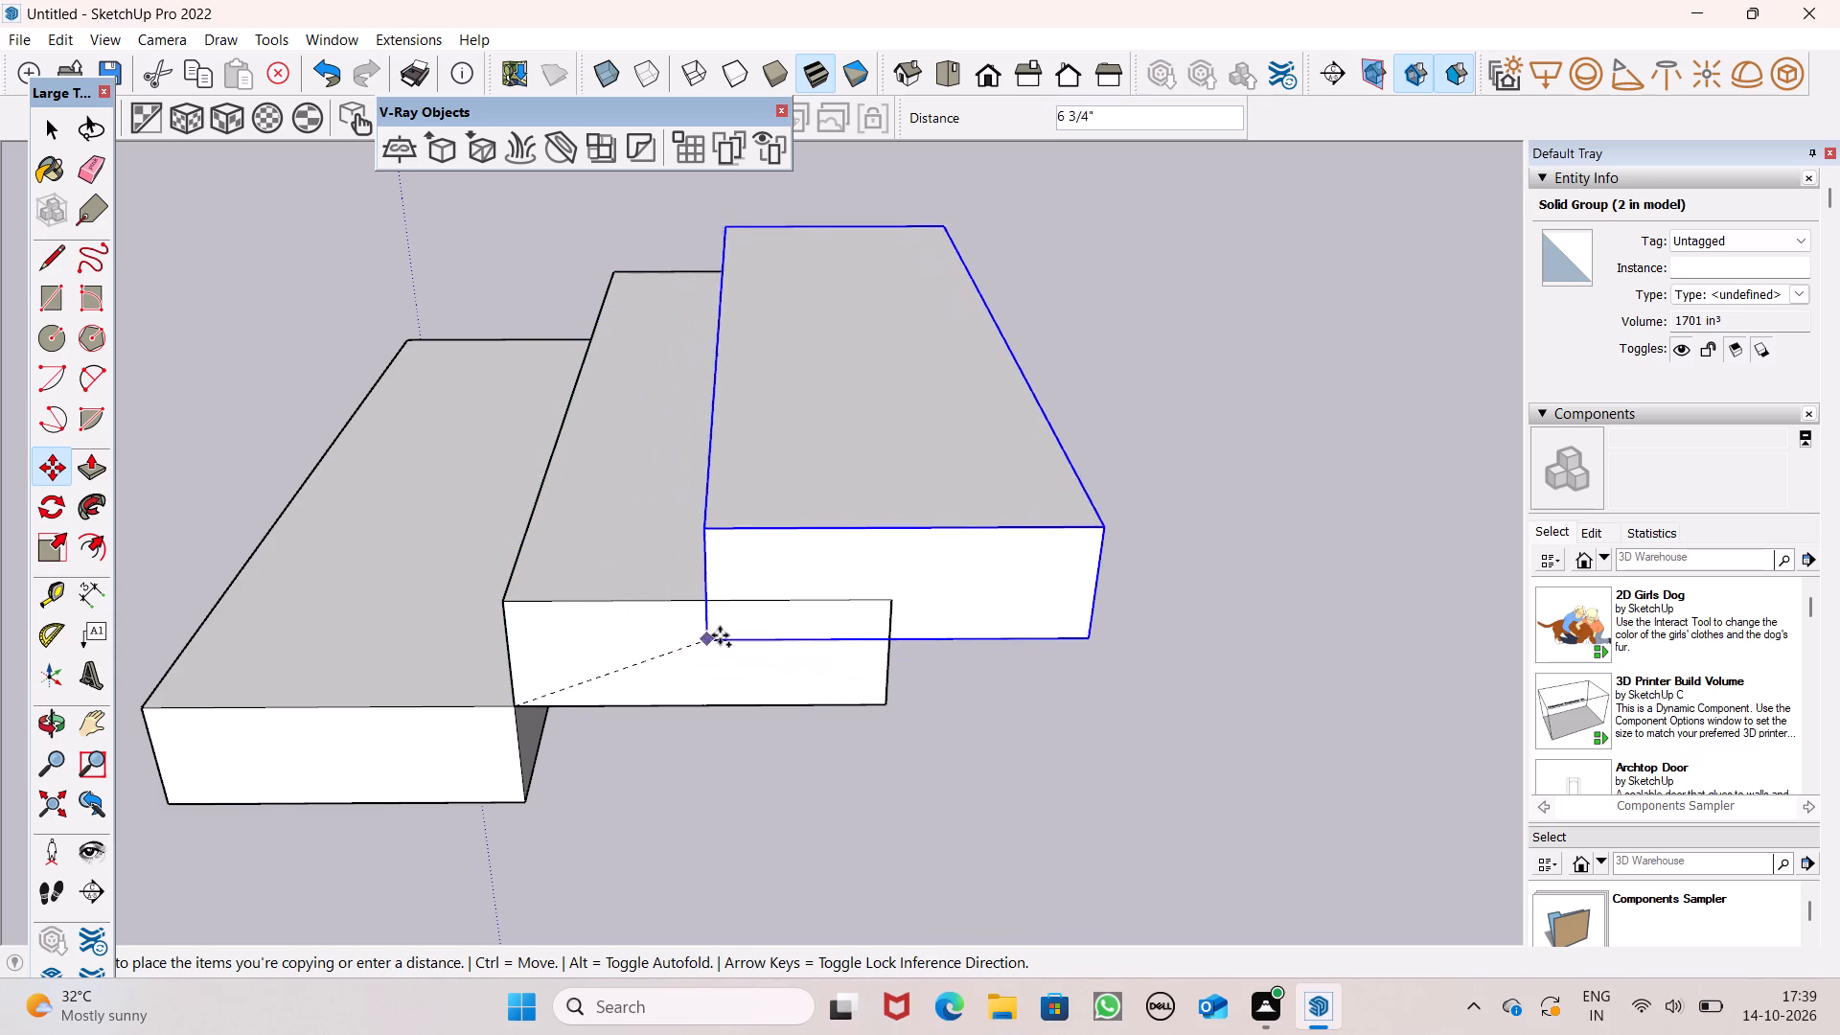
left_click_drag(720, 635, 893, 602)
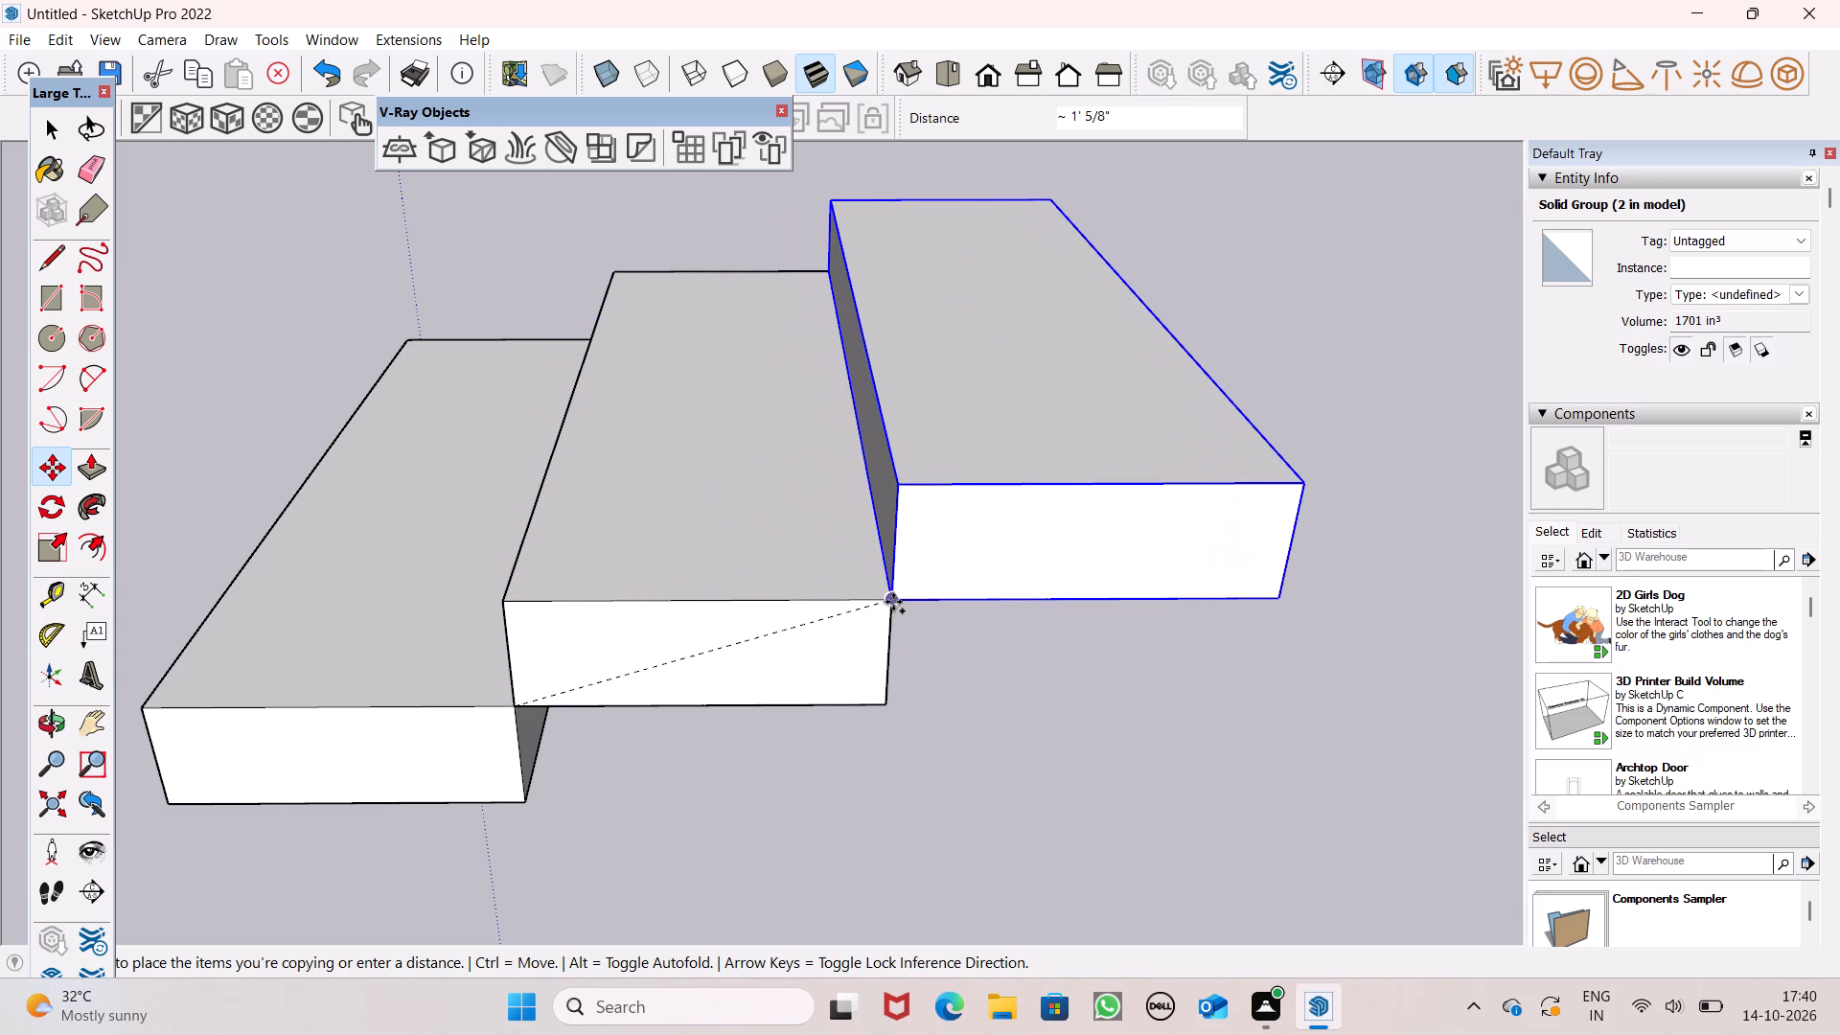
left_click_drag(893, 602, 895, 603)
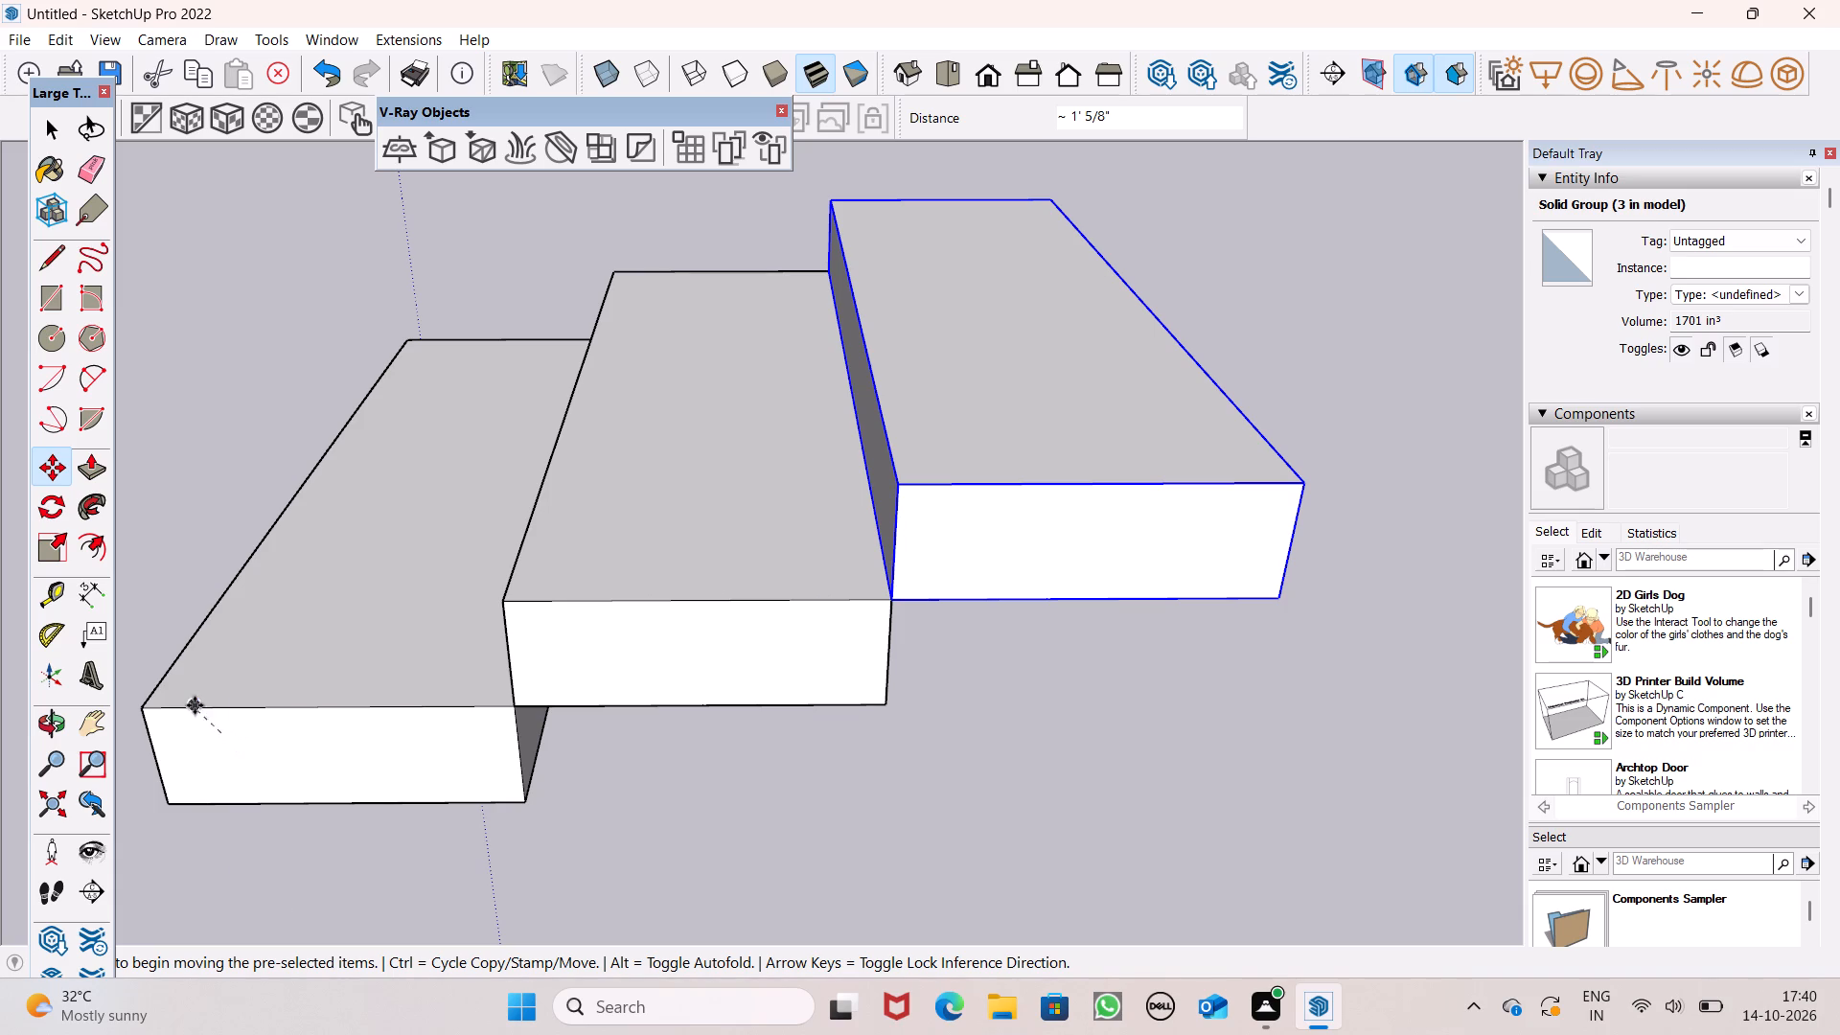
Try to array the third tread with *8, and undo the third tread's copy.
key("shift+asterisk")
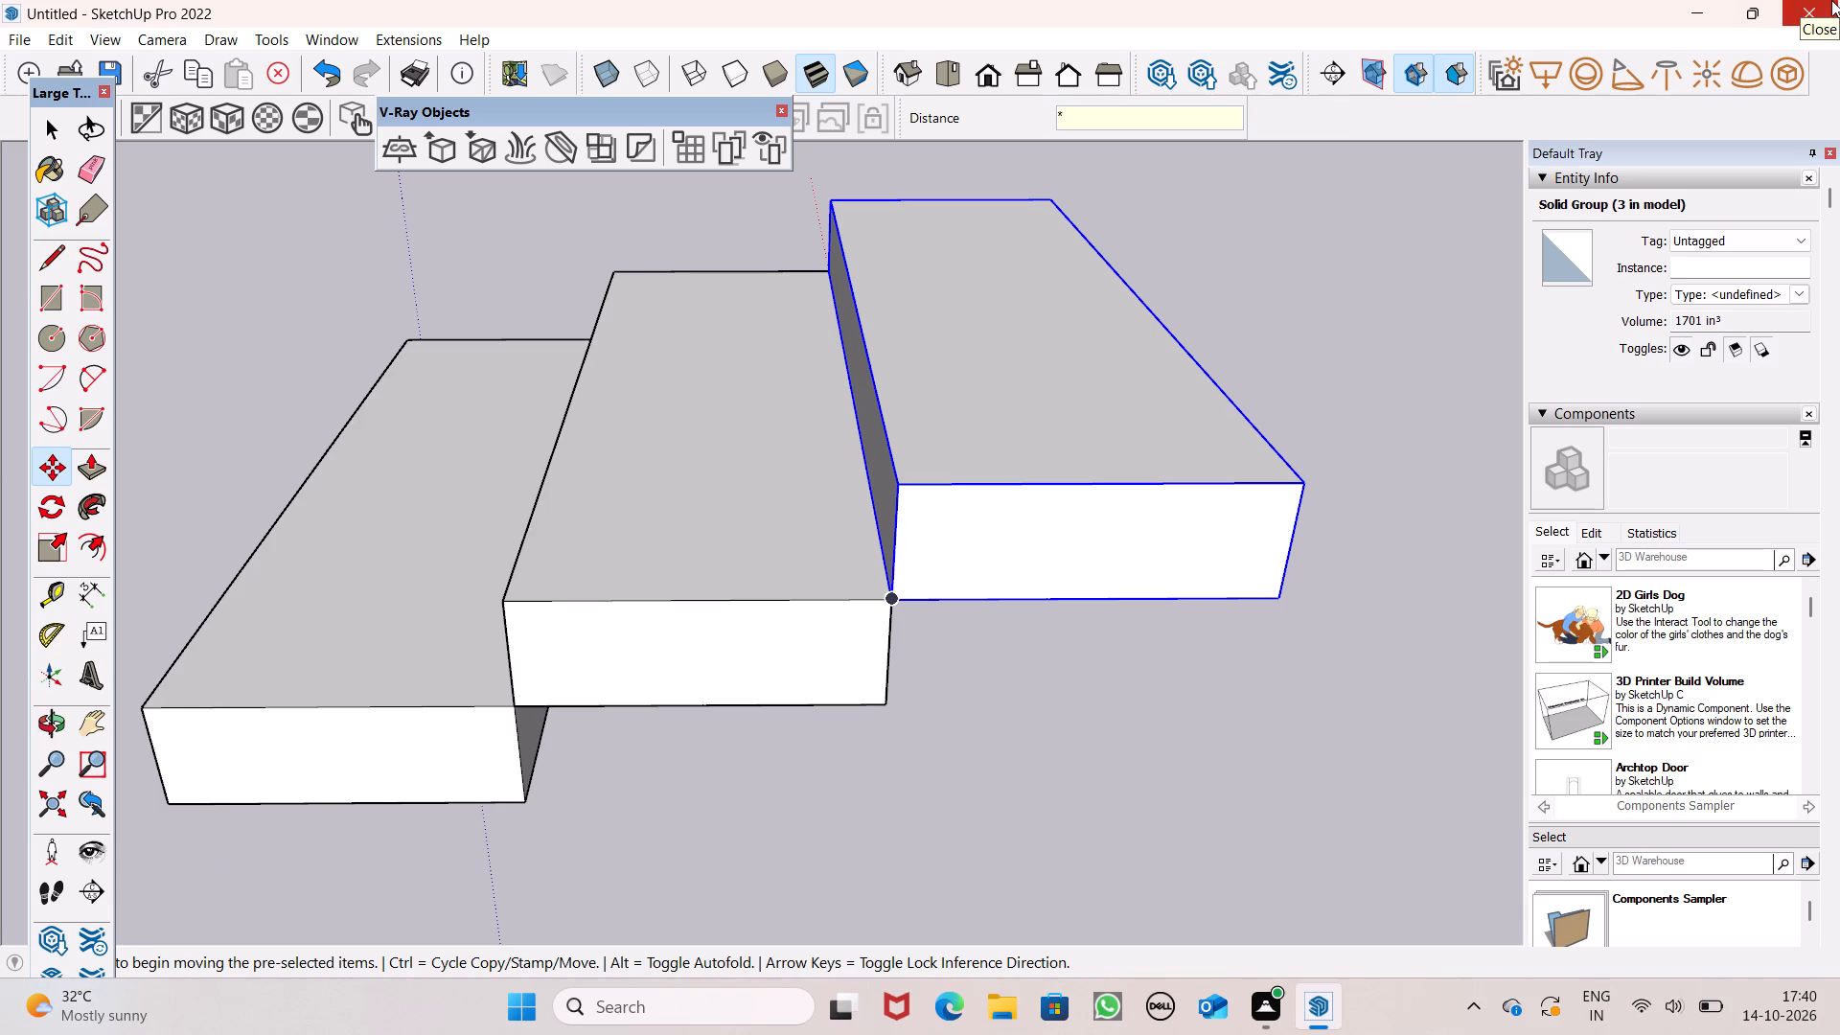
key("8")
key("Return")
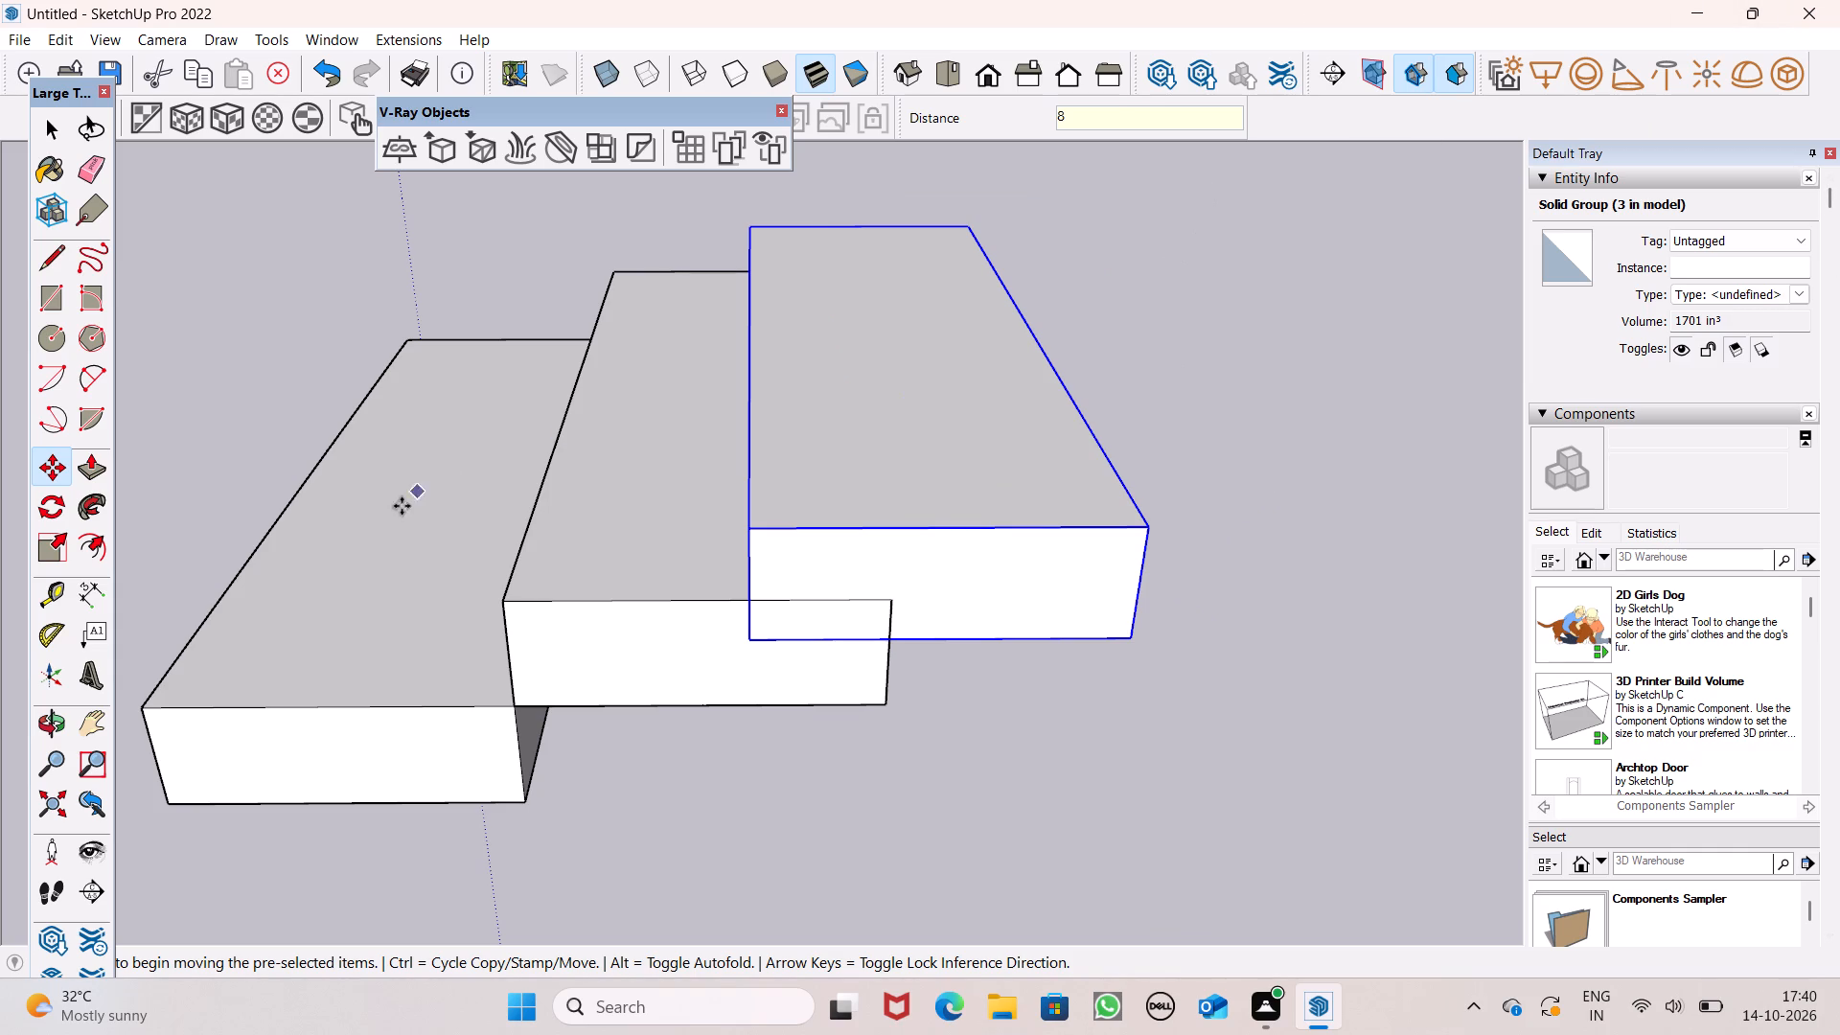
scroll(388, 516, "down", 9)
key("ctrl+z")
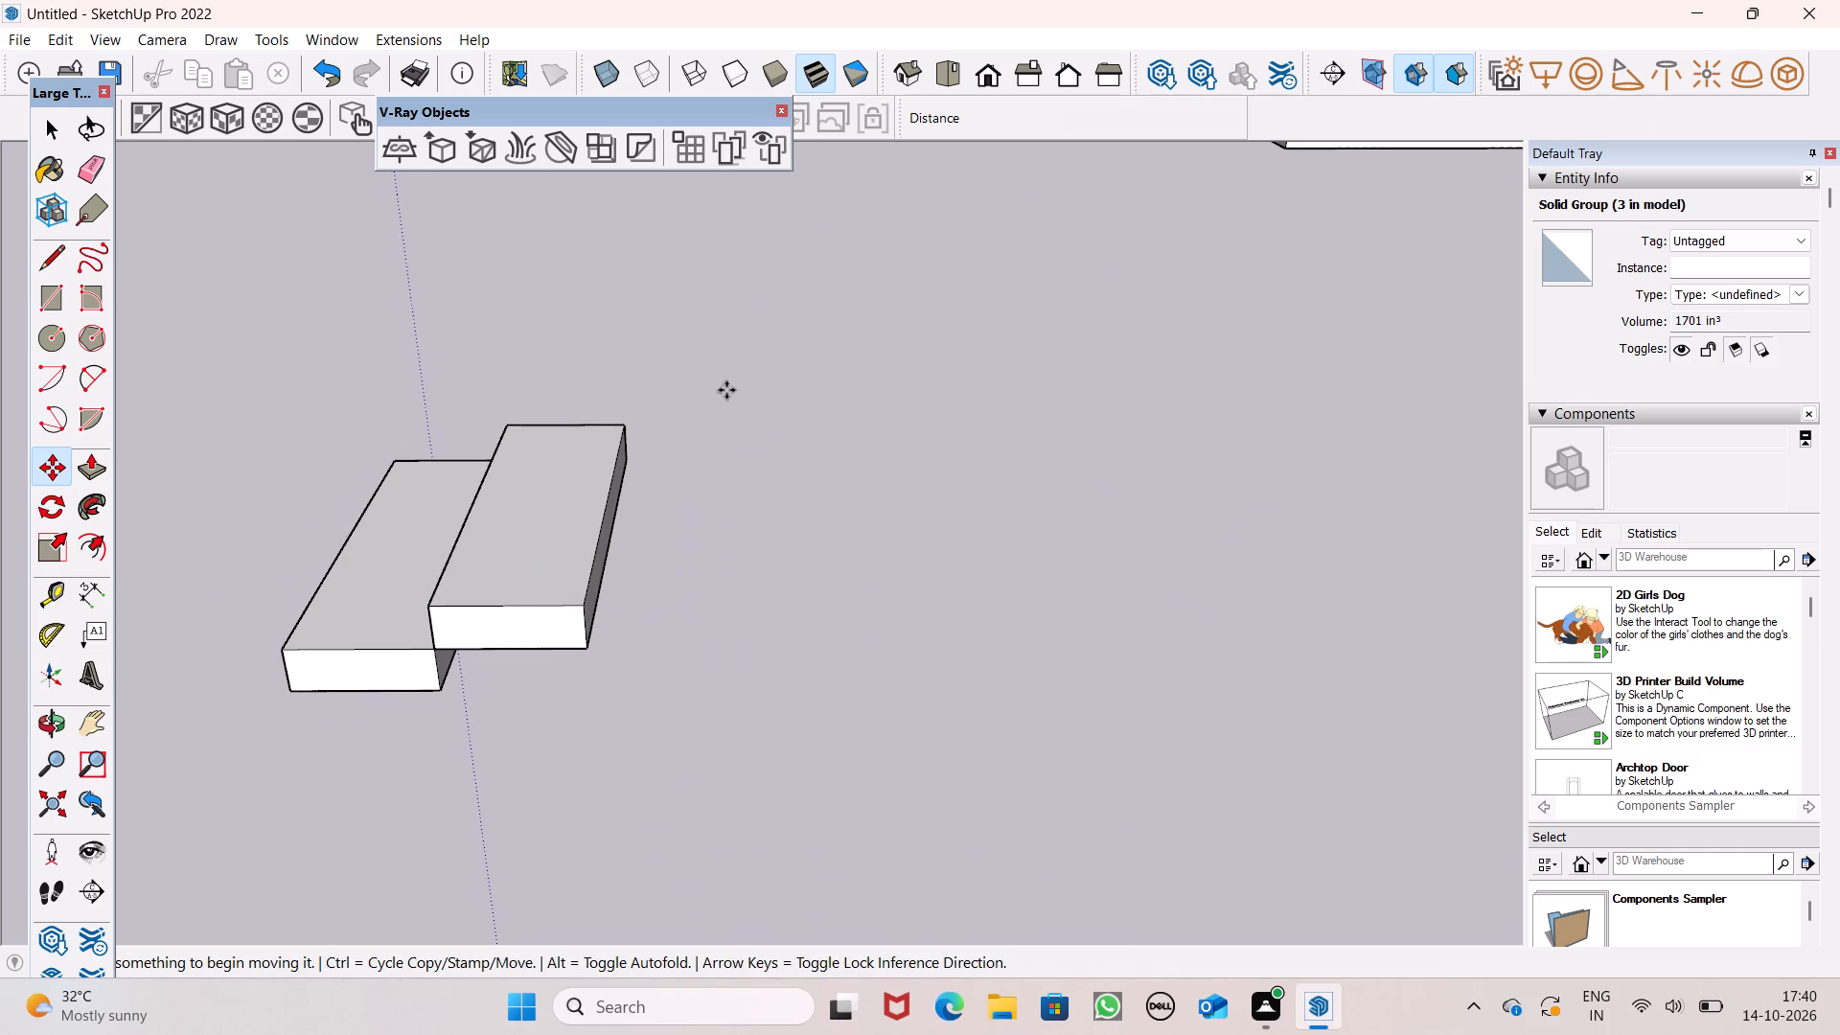
Undo the copy of the second tread so only the first tread remains.
key("ctrl+z")
key("ctrl+z")
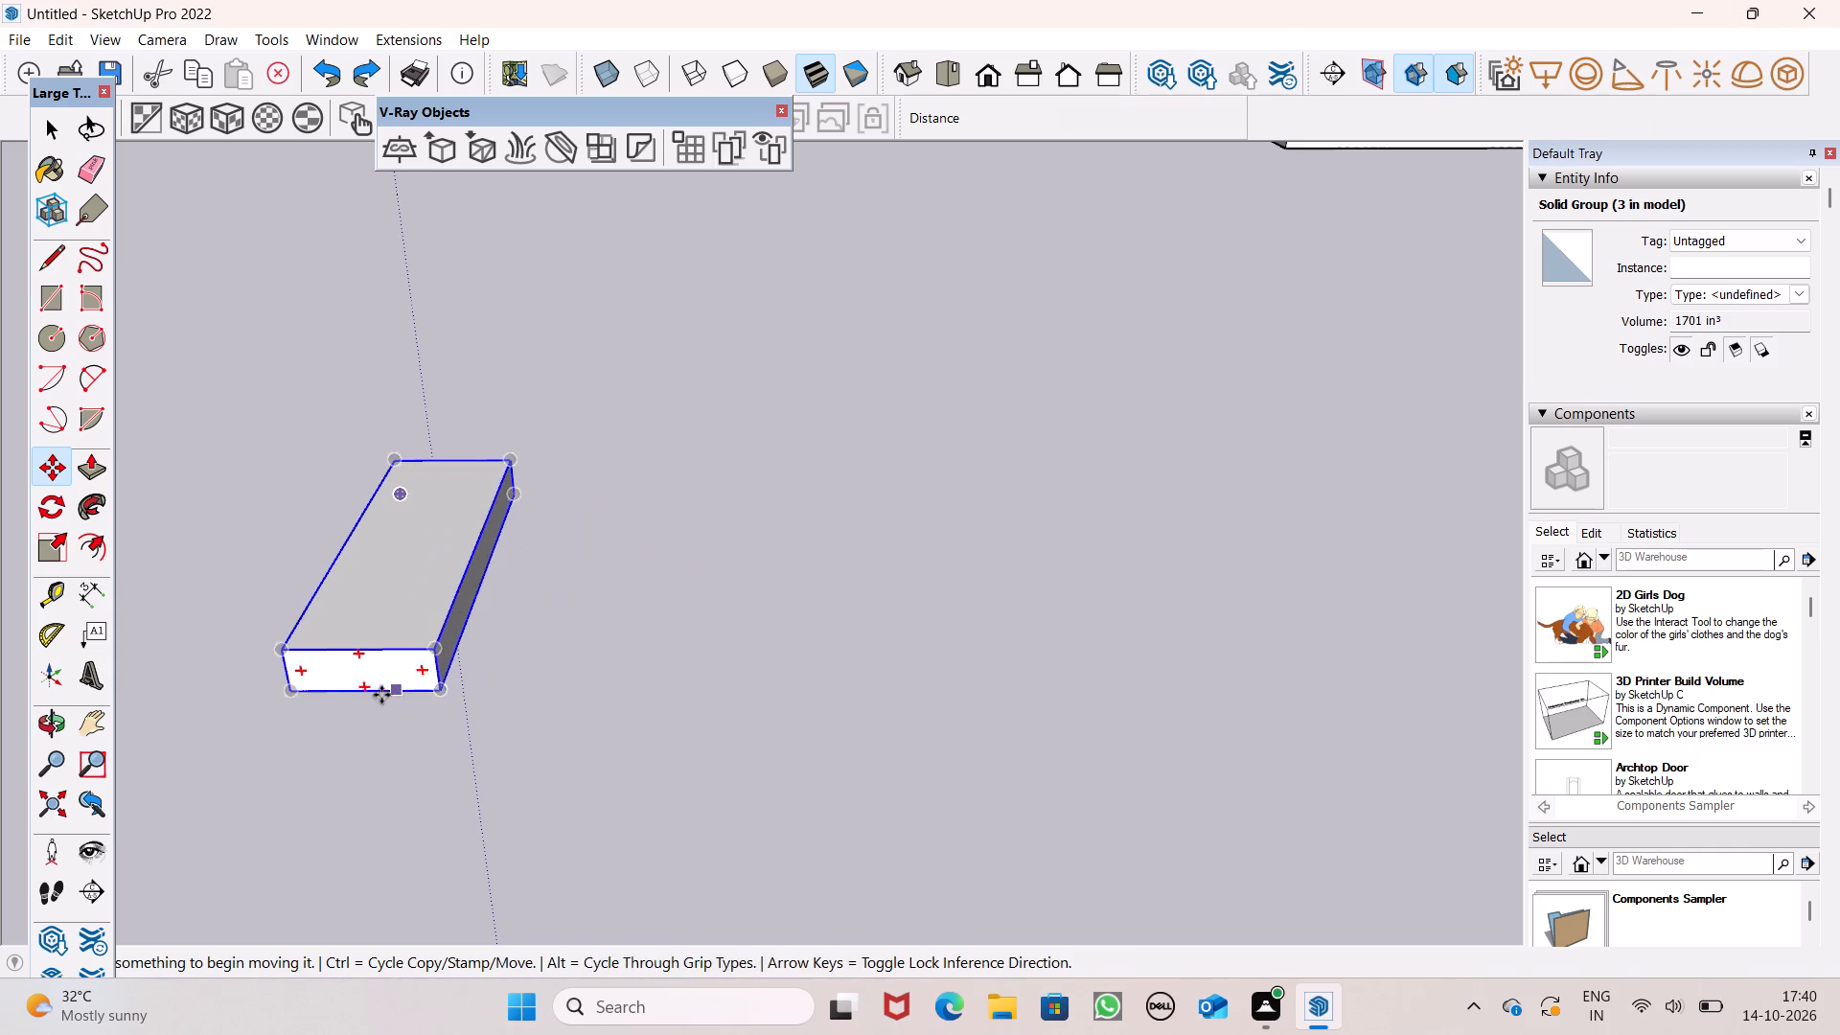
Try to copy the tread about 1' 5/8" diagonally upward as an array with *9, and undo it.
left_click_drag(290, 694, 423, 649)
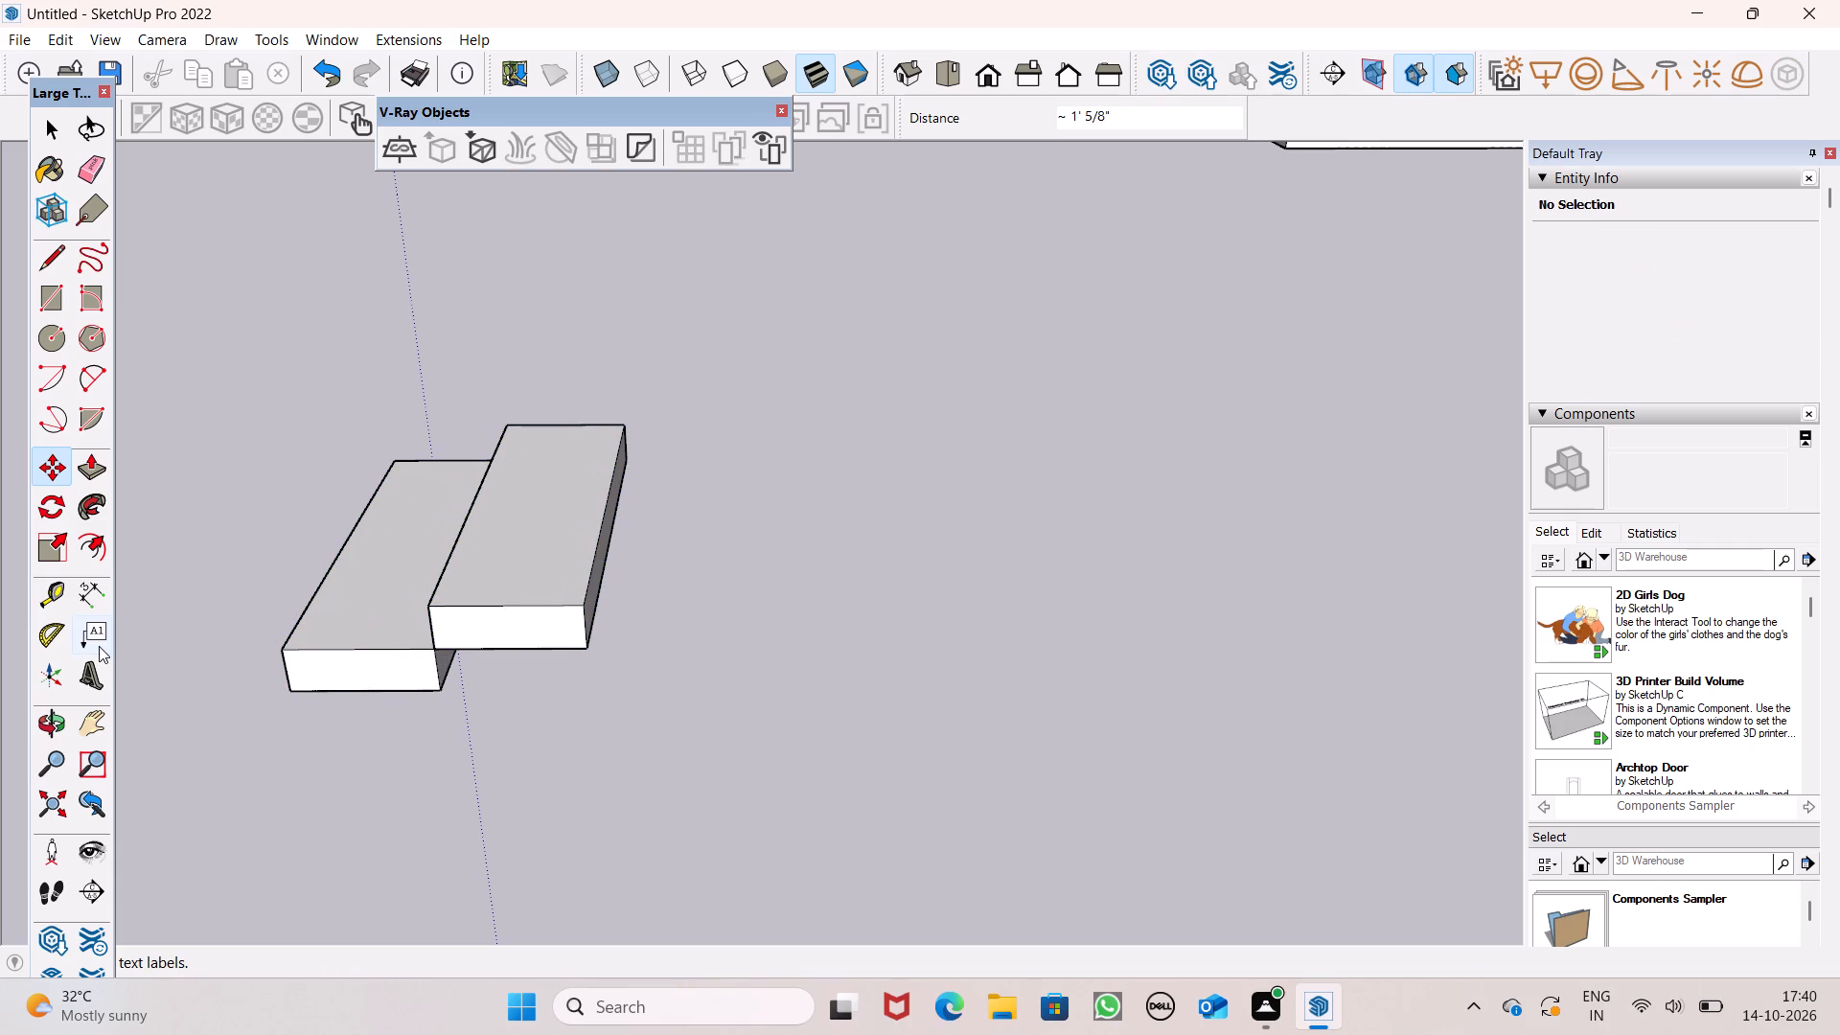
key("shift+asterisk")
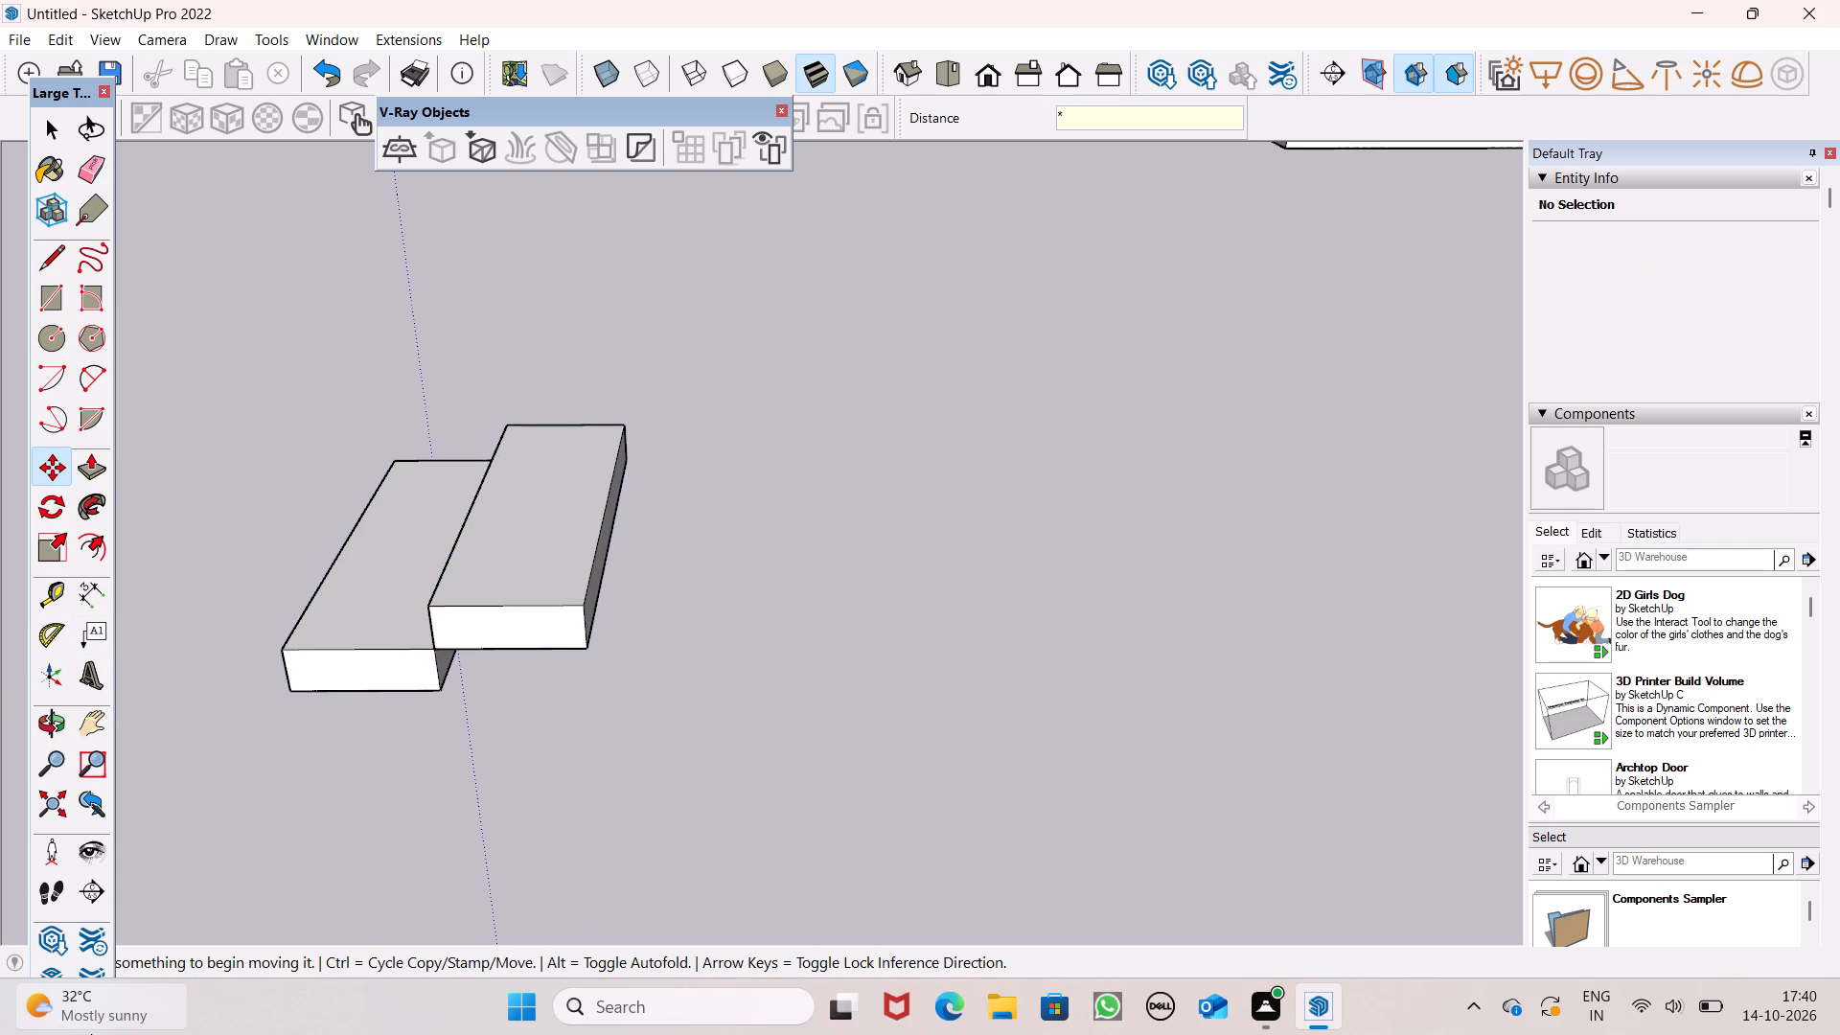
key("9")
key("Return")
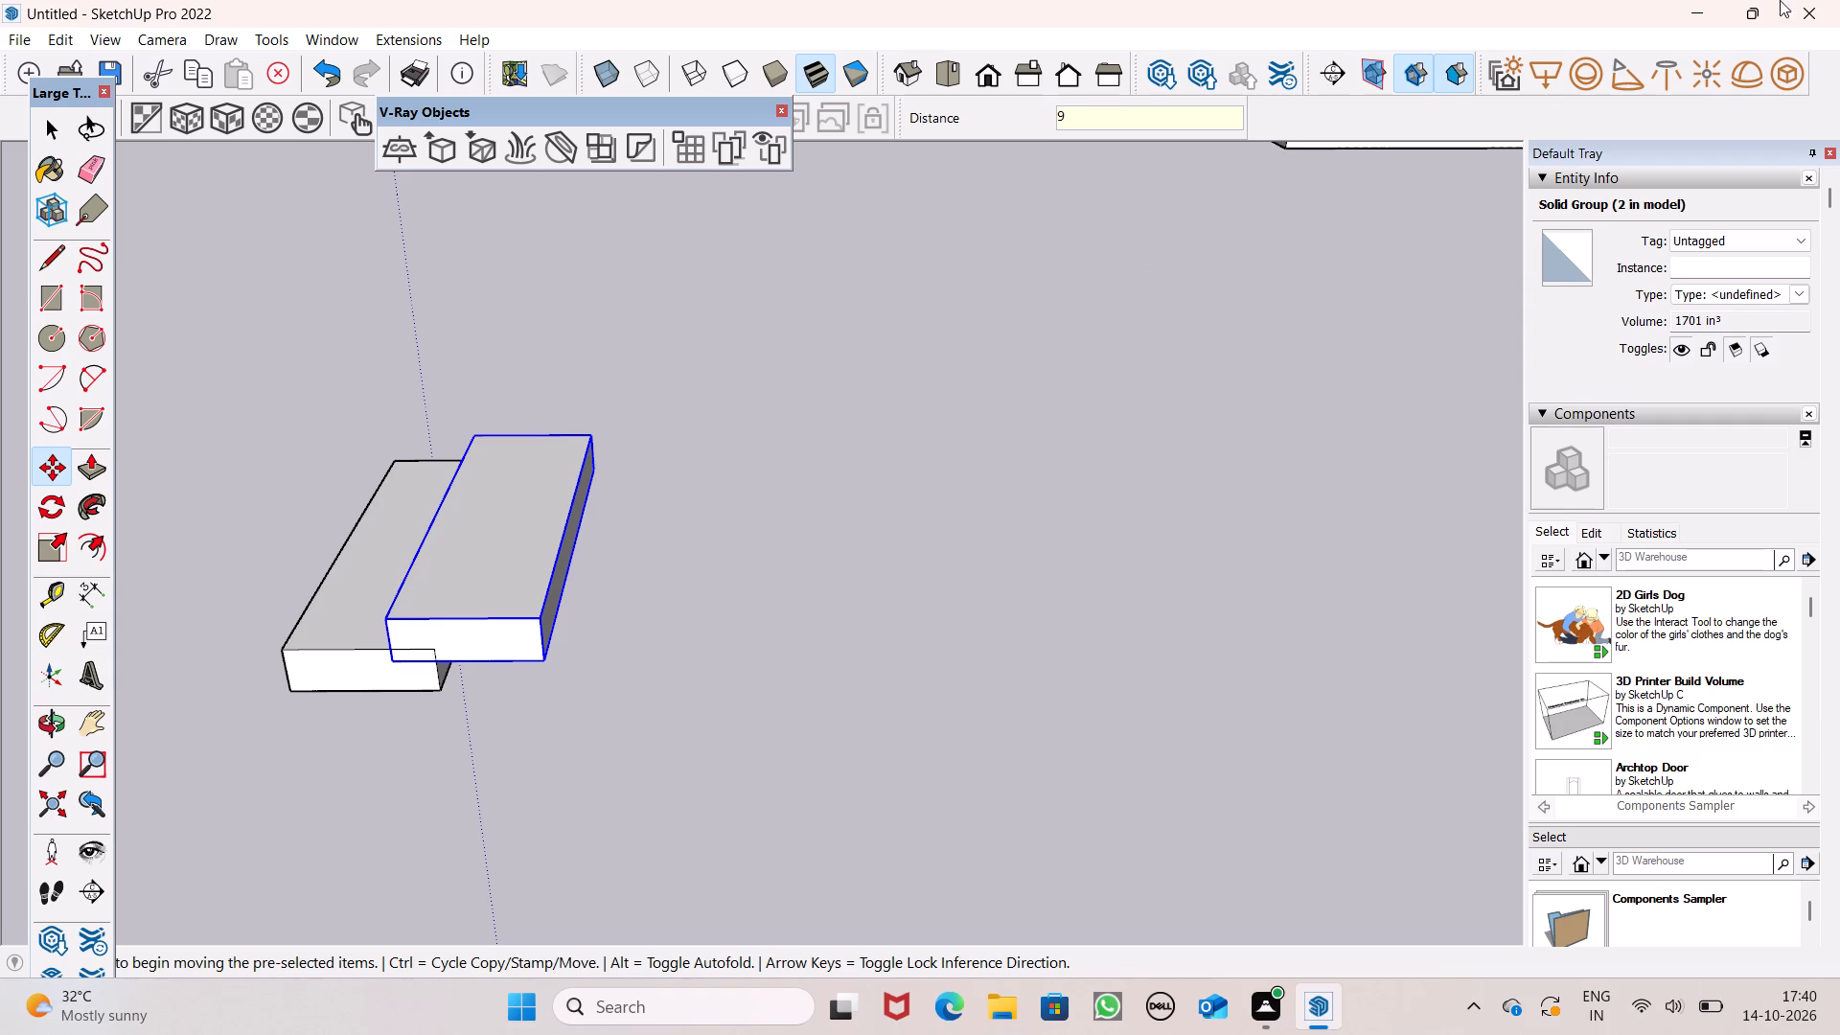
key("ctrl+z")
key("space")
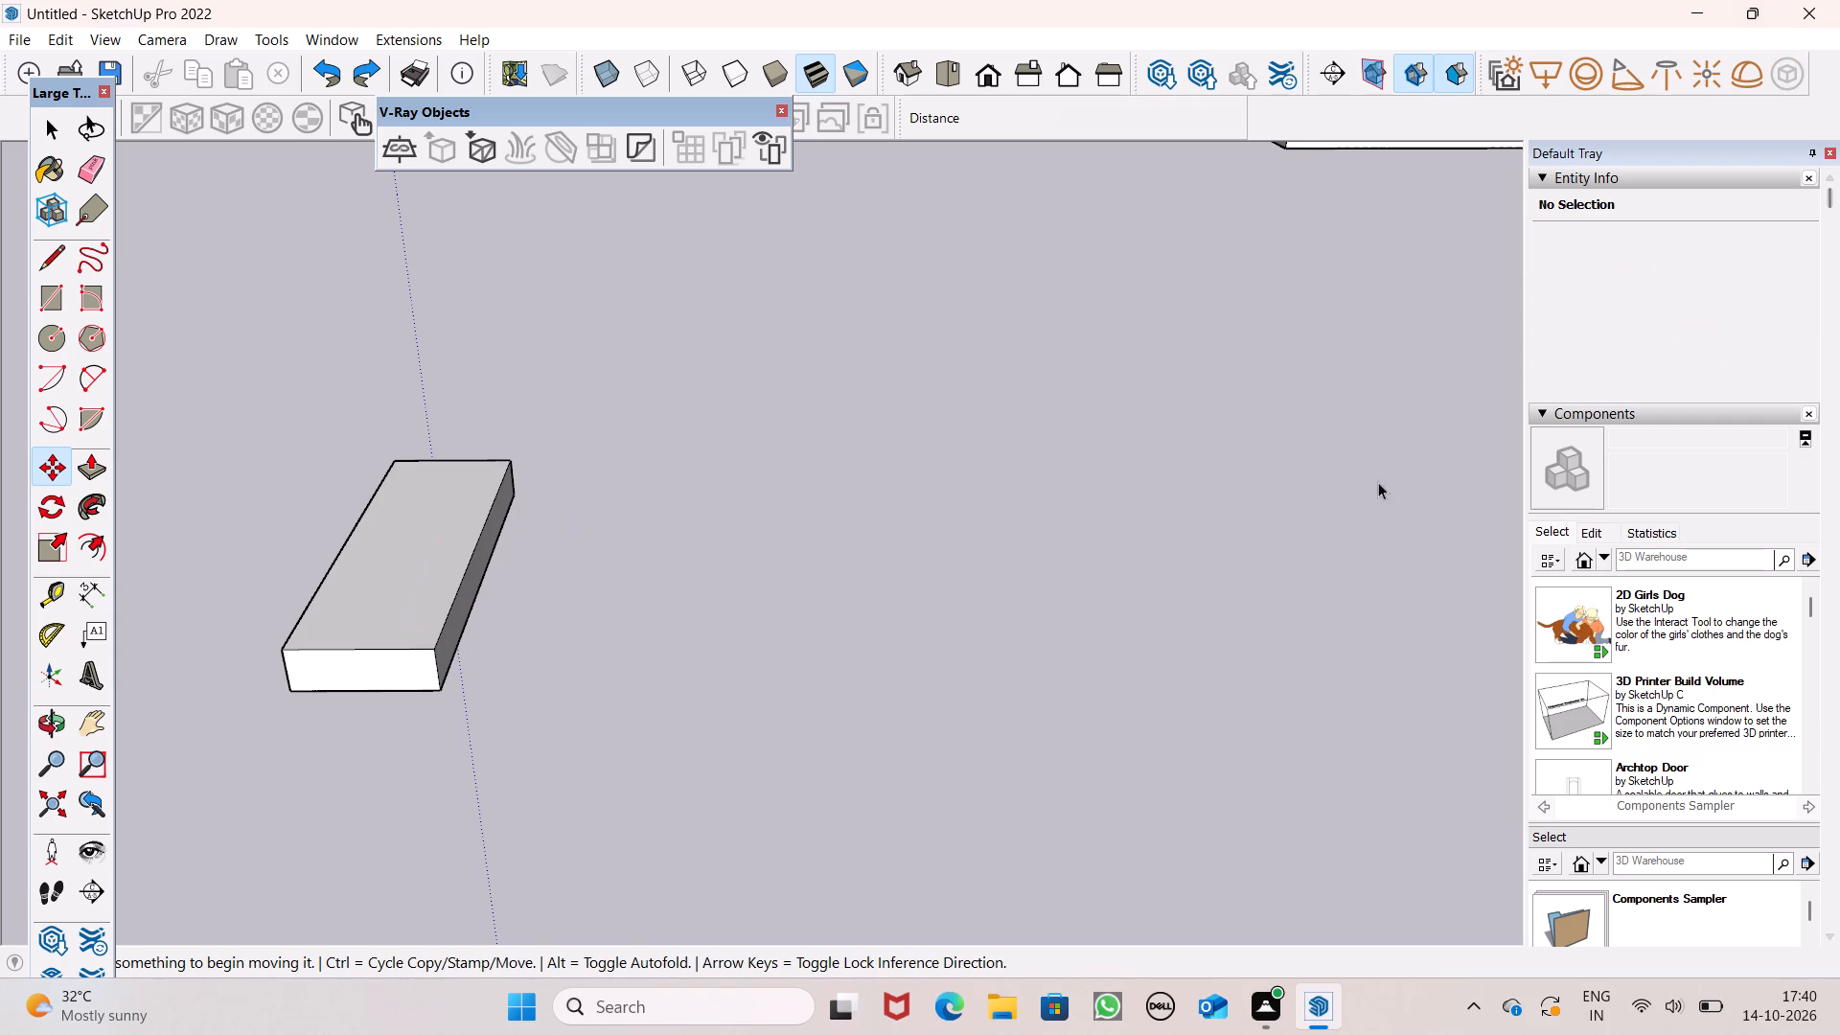
Copy the tread about 1' 5/8" from its lower front corner to its opposite upper front corner and array the copy with *9.
scroll(1074, 441, "down", 4)
scroll(706, 519, "up", 5)
left_click(676, 537)
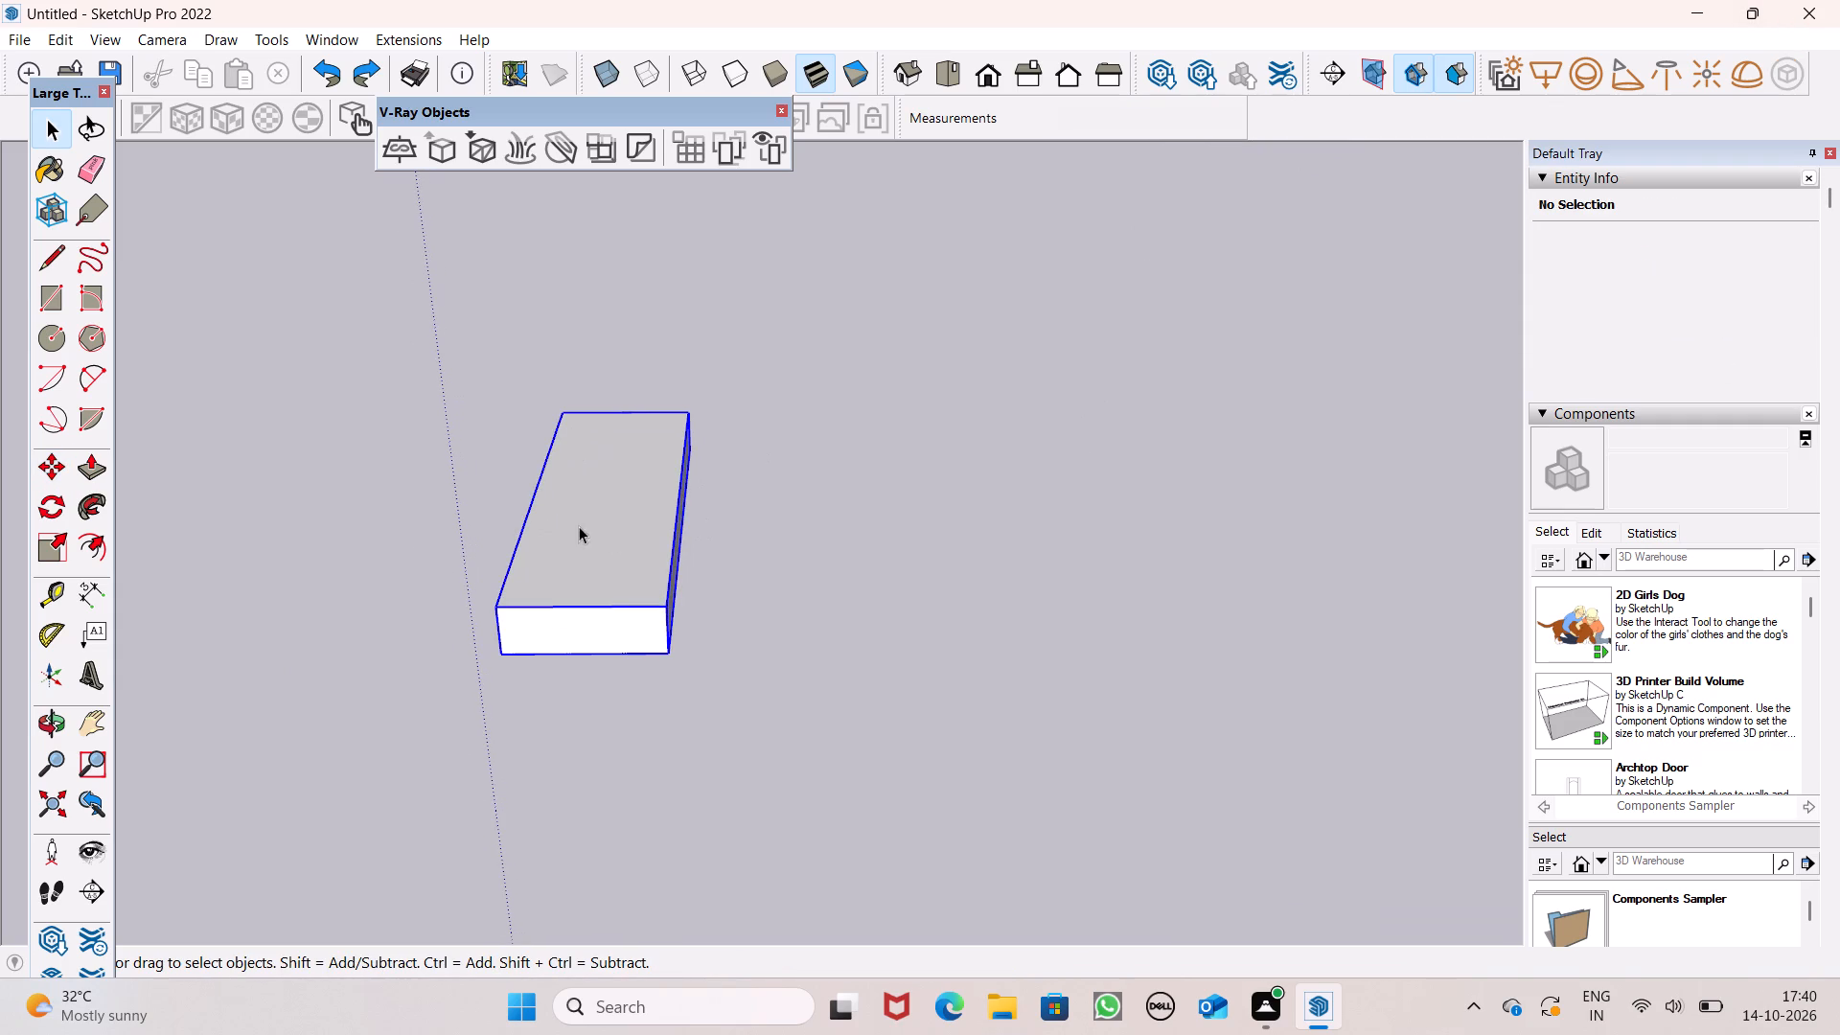
key("m")
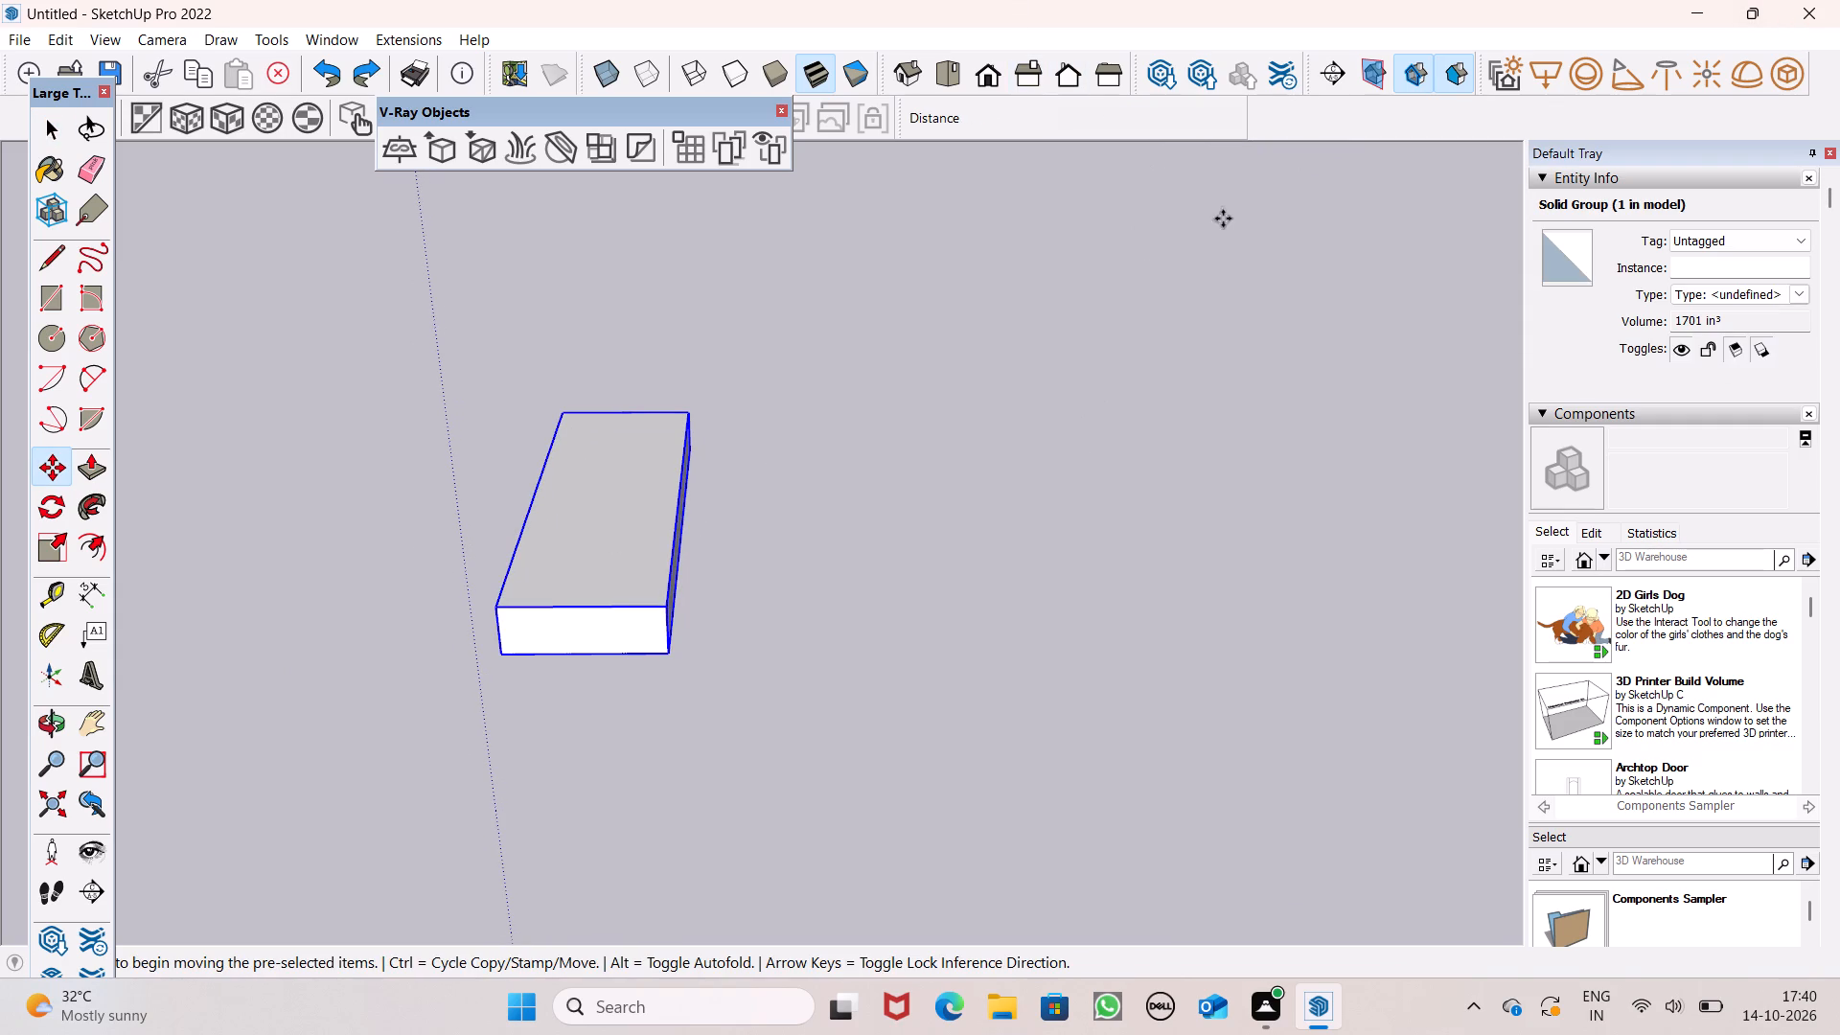
key("Return")
left_click_drag(501, 659, 672, 599)
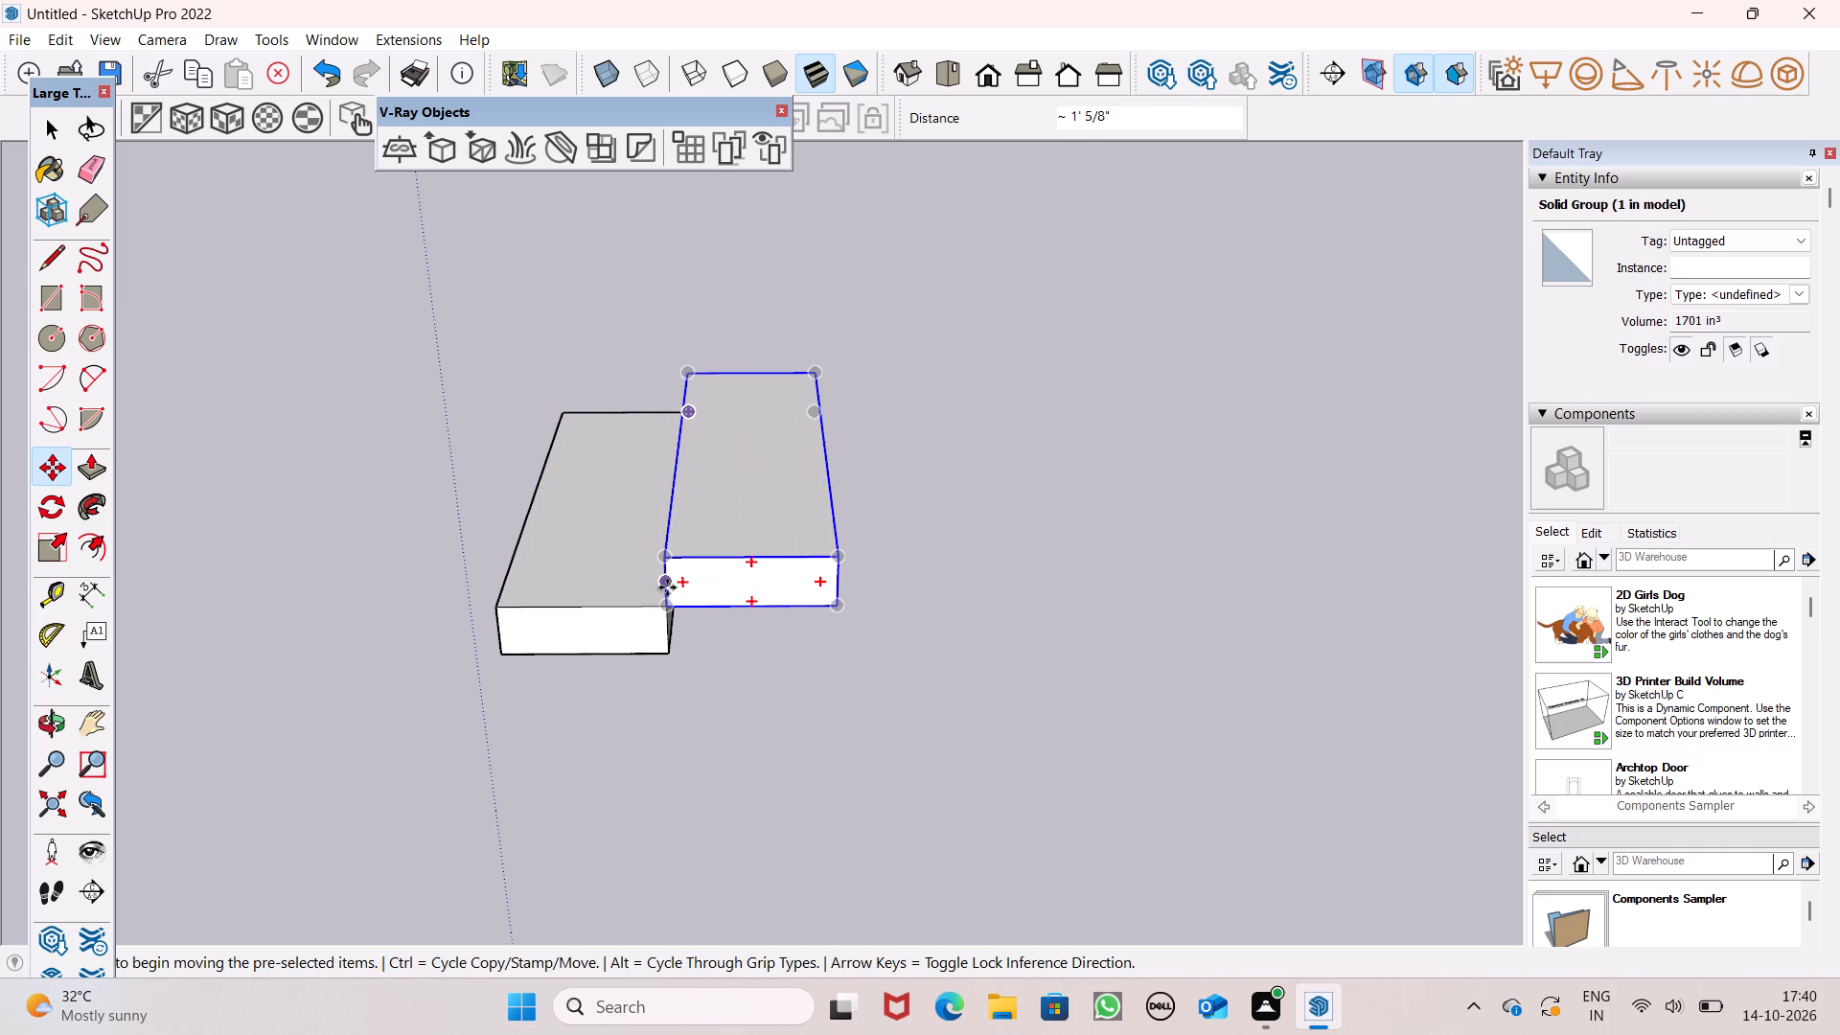
key("shift+asterisk")
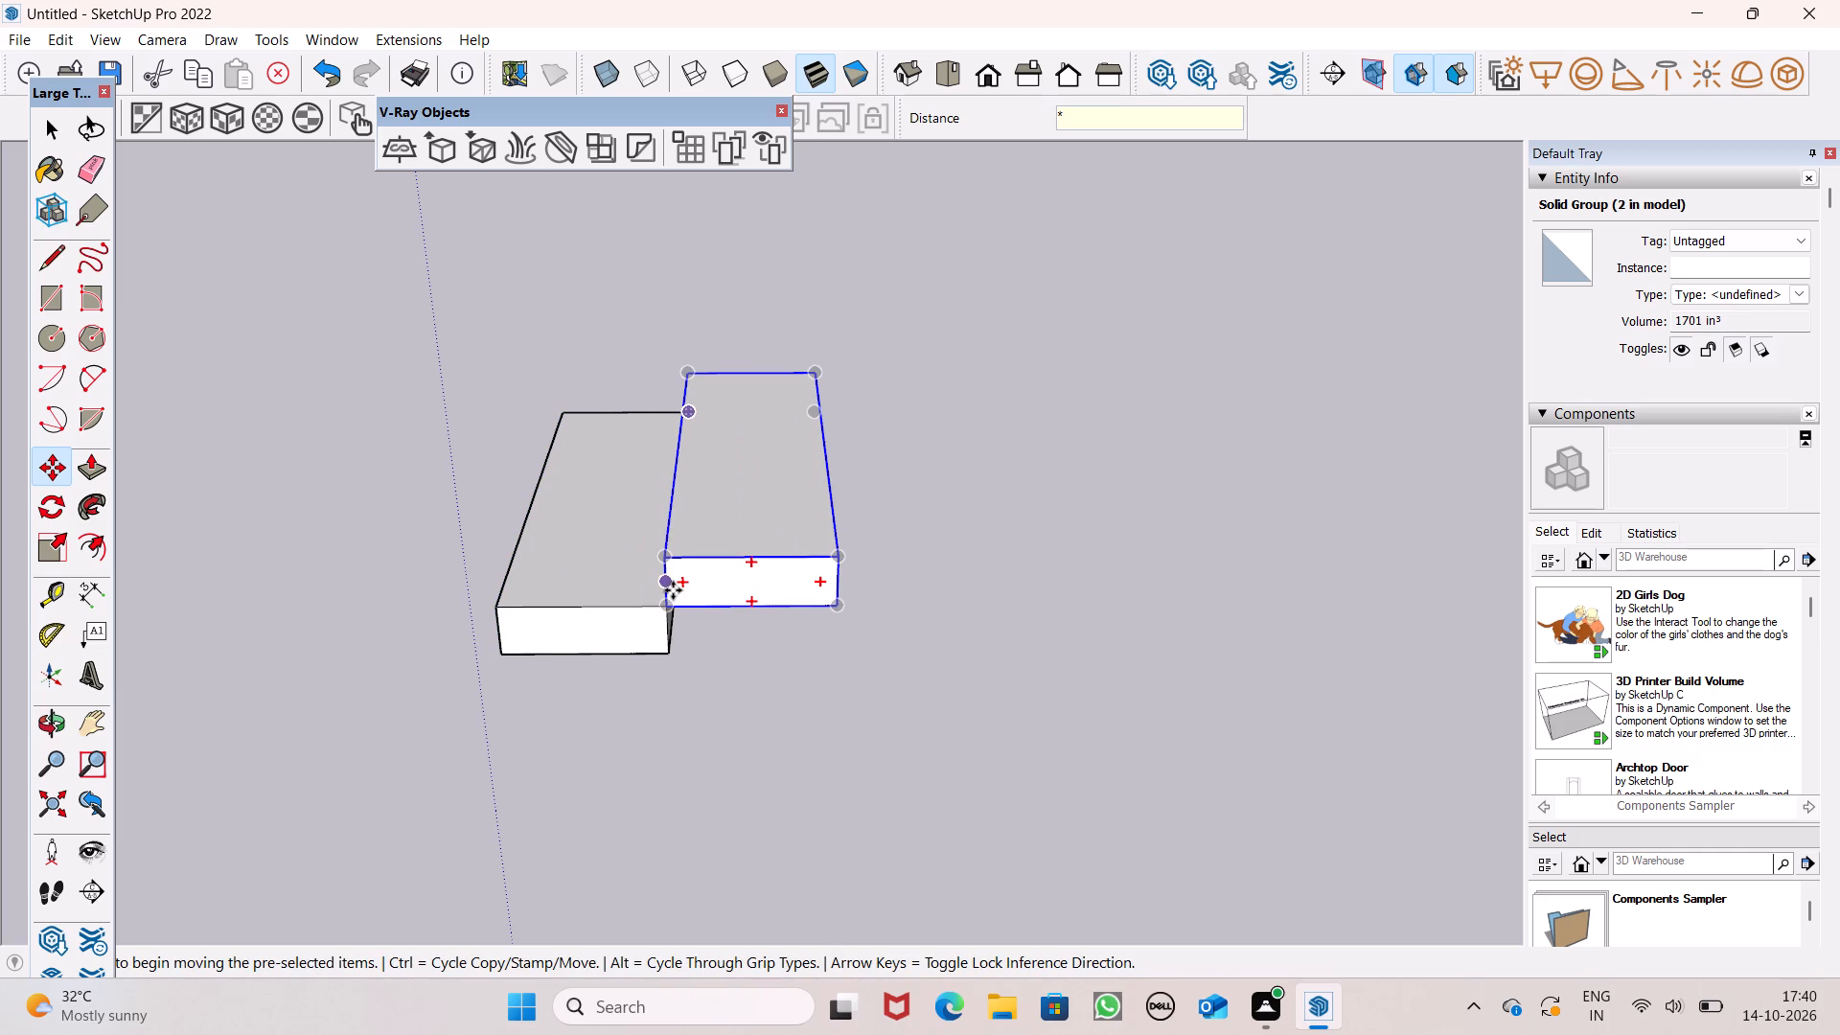
key("9")
key("Return")
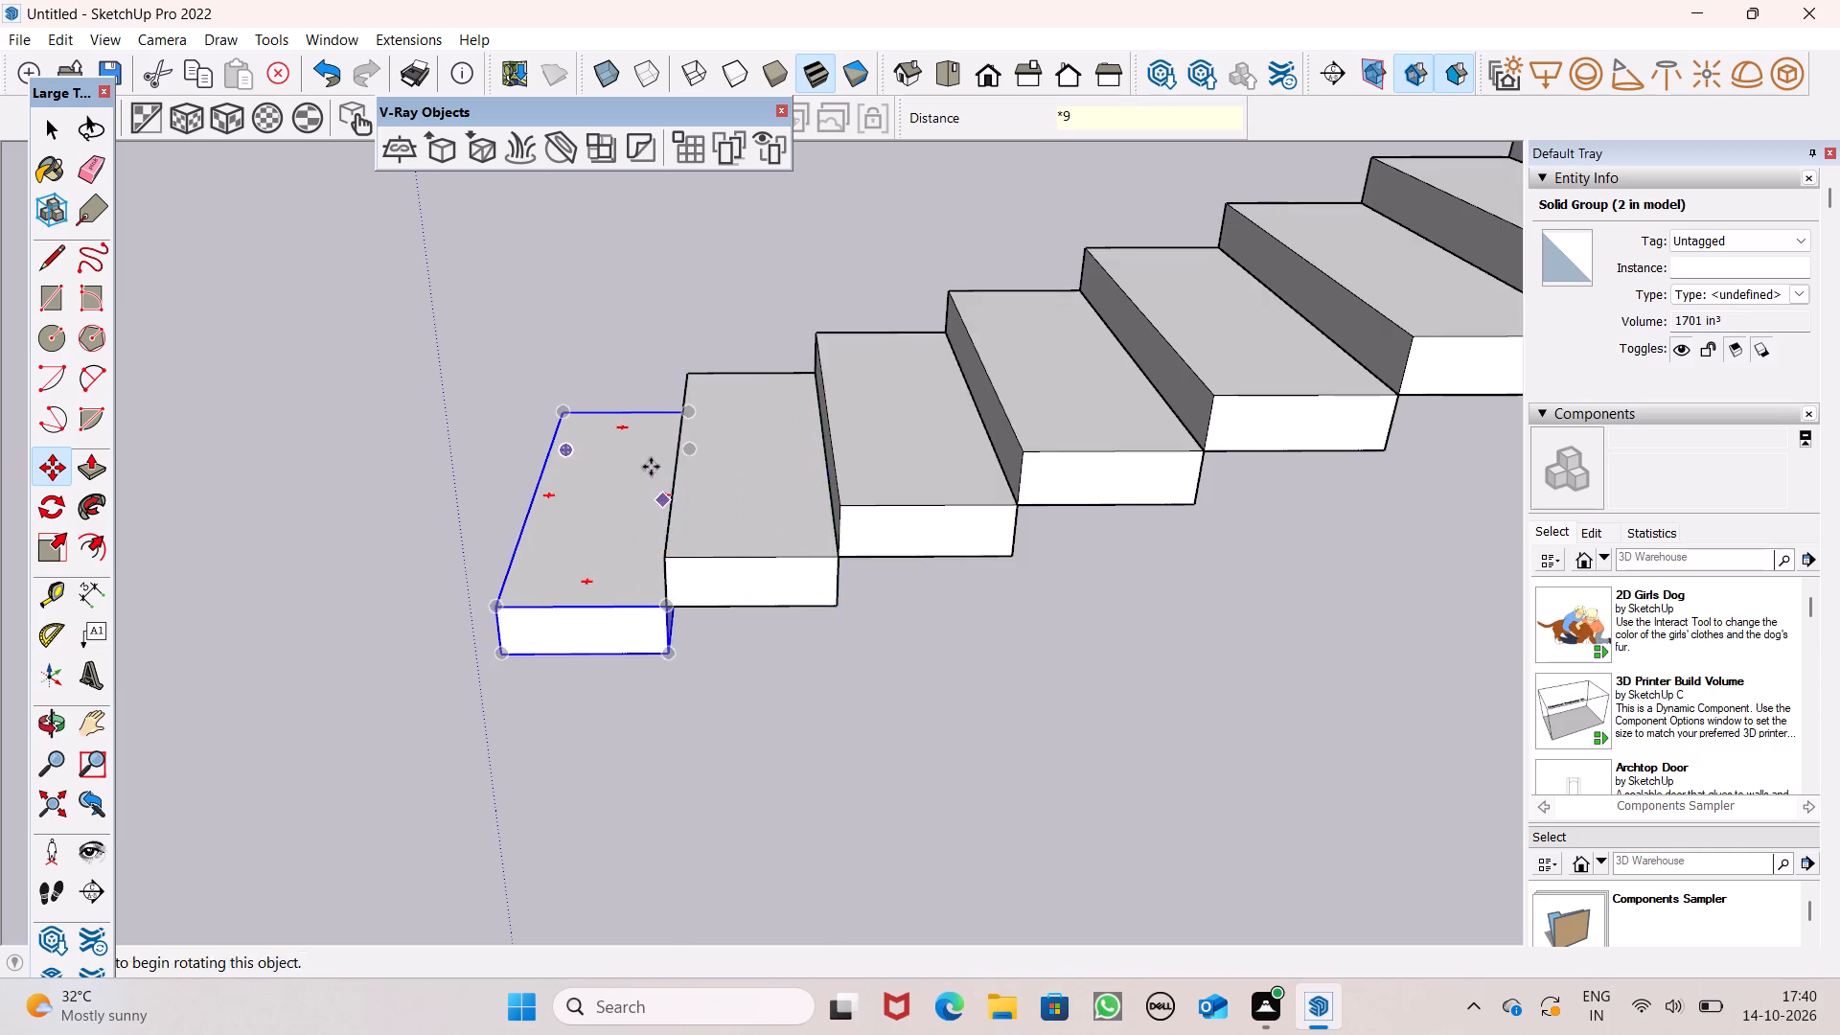
Examine the arrayed staircase and its size and position relative to the building's slab and porch.
scroll(638, 495, "up", 1)
scroll(638, 513, "down", 1)
scroll(584, 695, "down", 6)
scroll(596, 794, "up", 1)
scroll(596, 821, "down", 7)
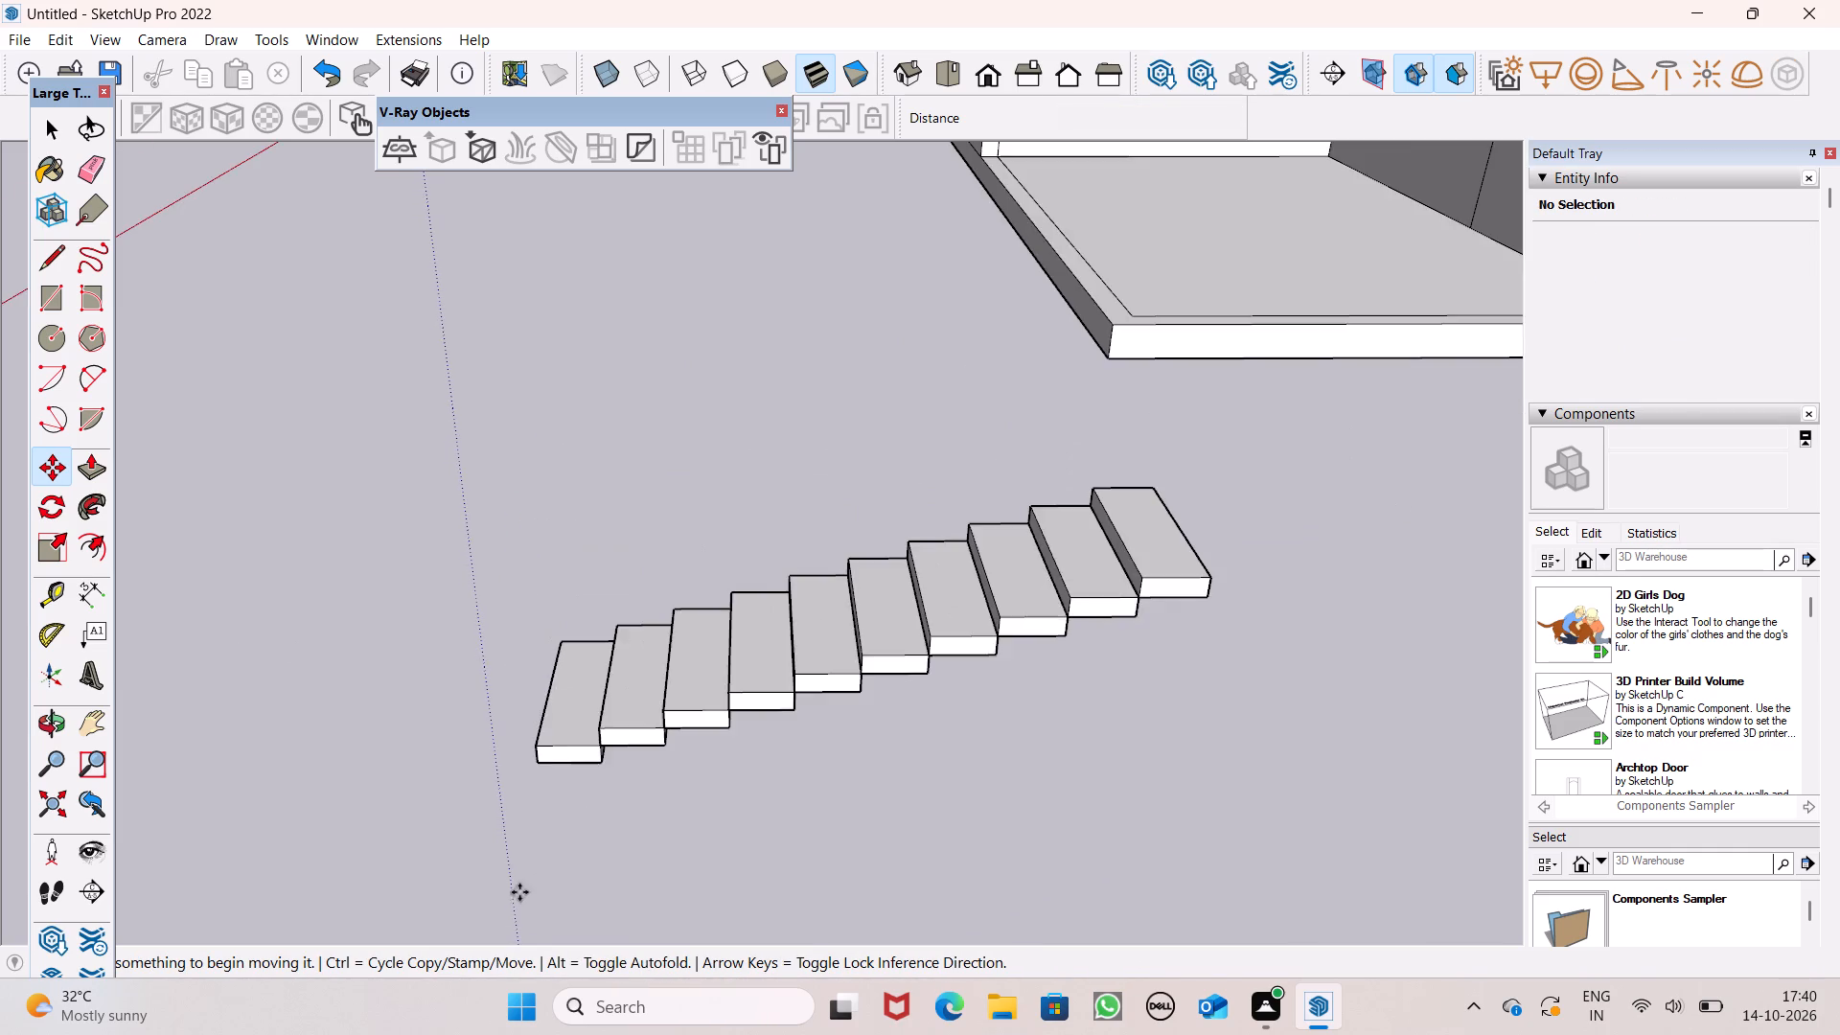
key("space")
scroll(519, 892, "down", 7)
scroll(749, 811, "down", 1)
scroll(900, 769, "up", 3)
scroll(816, 311, "down", 1)
scroll(813, 291, "up", 2)
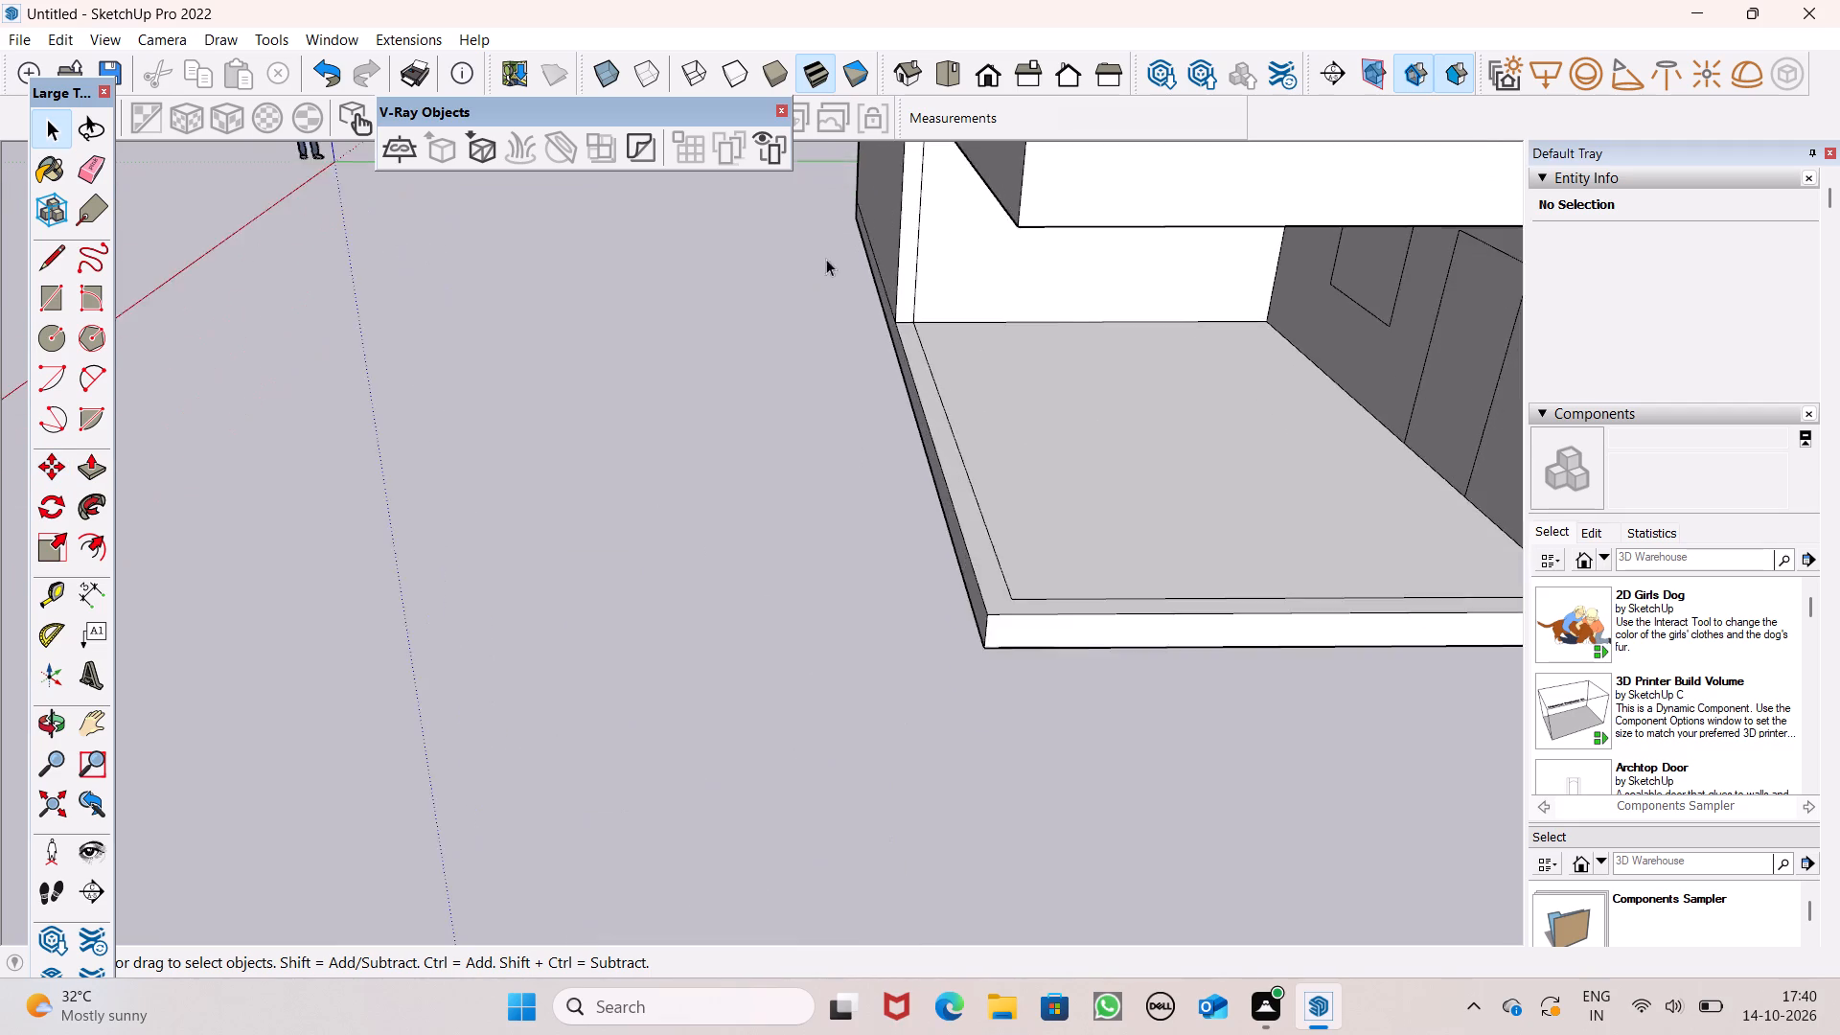
scroll(839, 272, "down", 4)
scroll(823, 587, "down", 4)
middle_click_drag(808, 655, 911, 540)
scroll(776, 515, "up", 1)
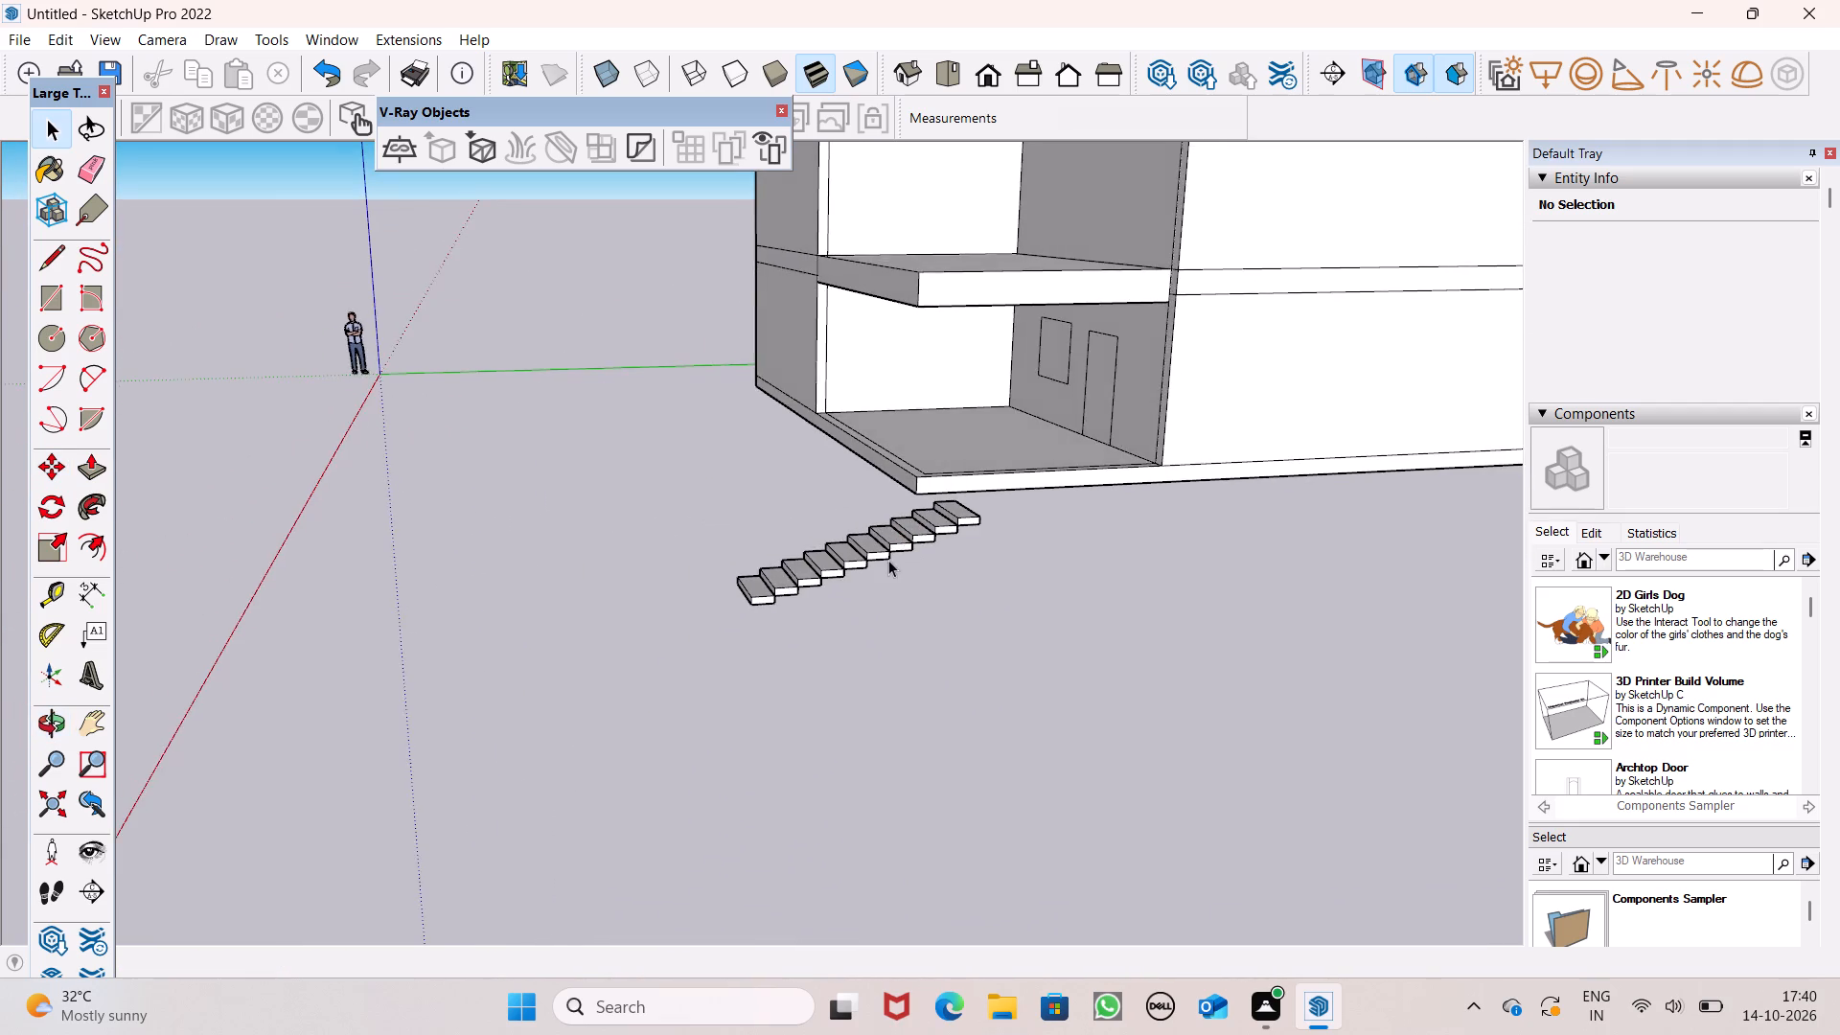
scroll(884, 562, "up", 4)
scroll(879, 558, "down", 1)
scroll(808, 556, "up", 3)
scroll(728, 588, "up", 4)
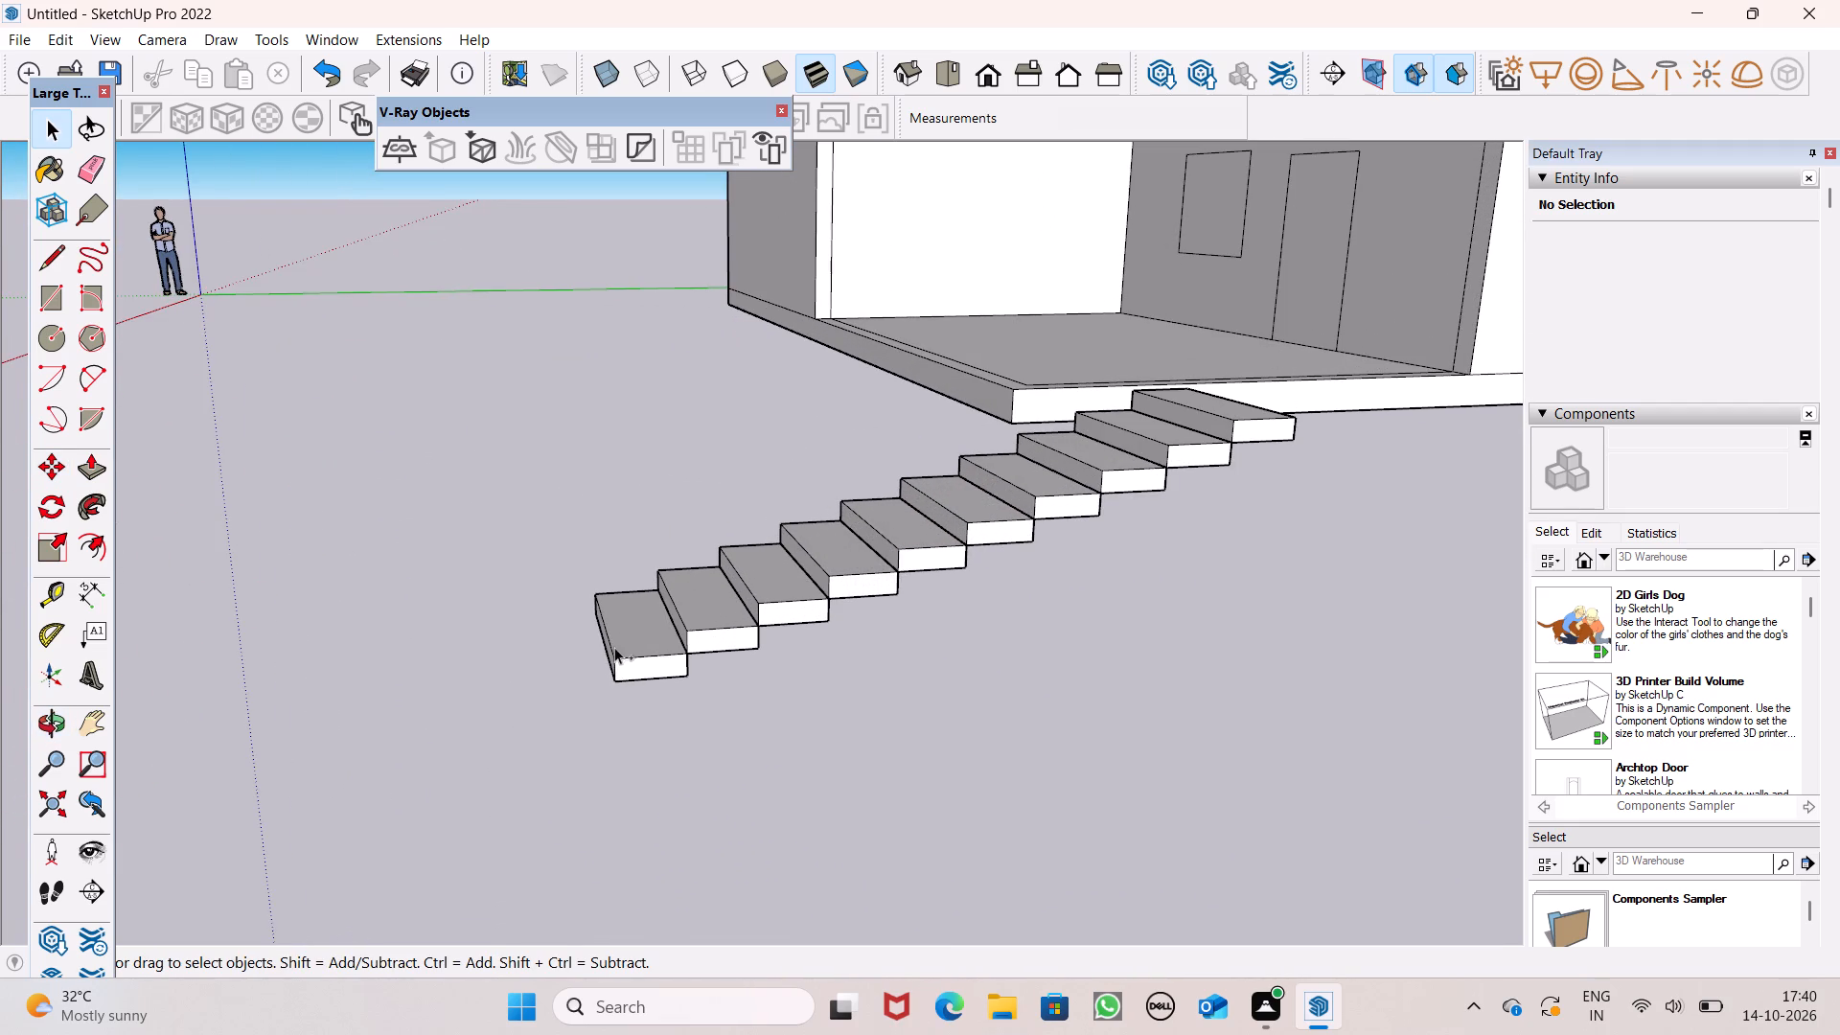
scroll(703, 607, "down", 4, "ctrl")
middle_click_drag(773, 616, 701, 695, "ctrl")
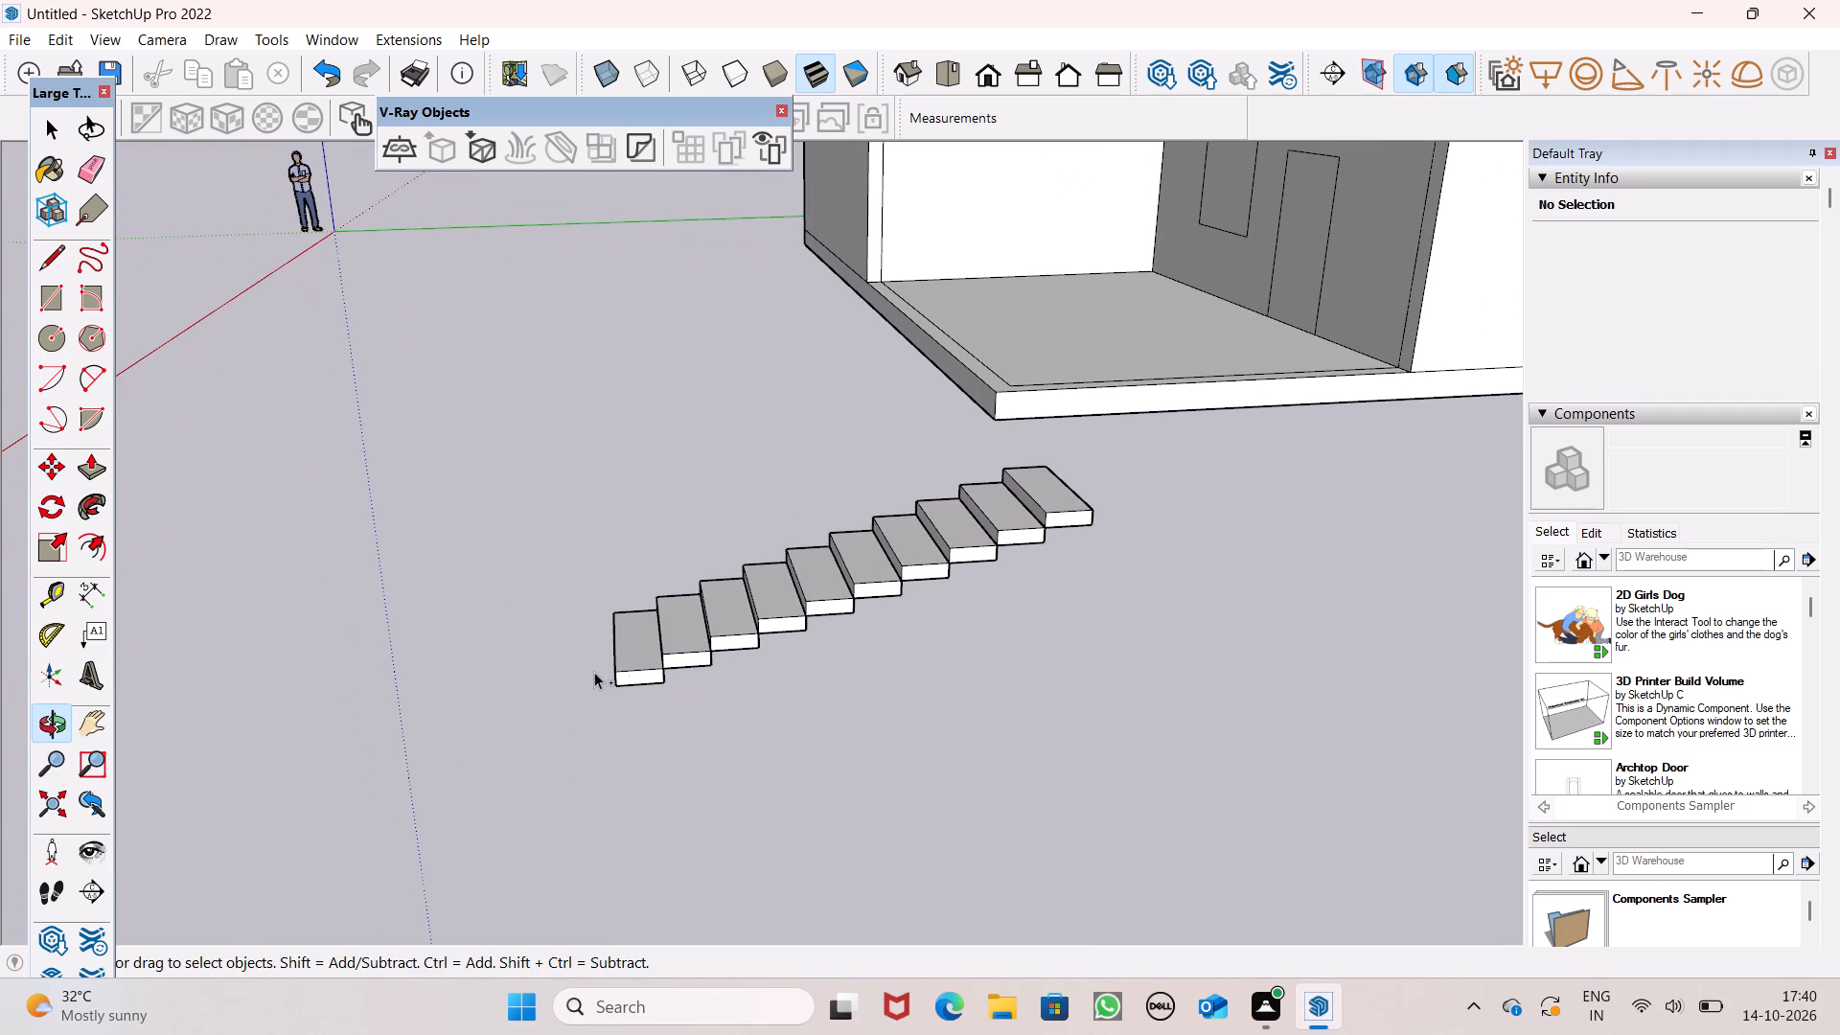
Copy the bottom tread as a spare onto the open ground away from the staircase.
left_click(624, 662, "ctrl")
key("ctrl+m")
key("Return")
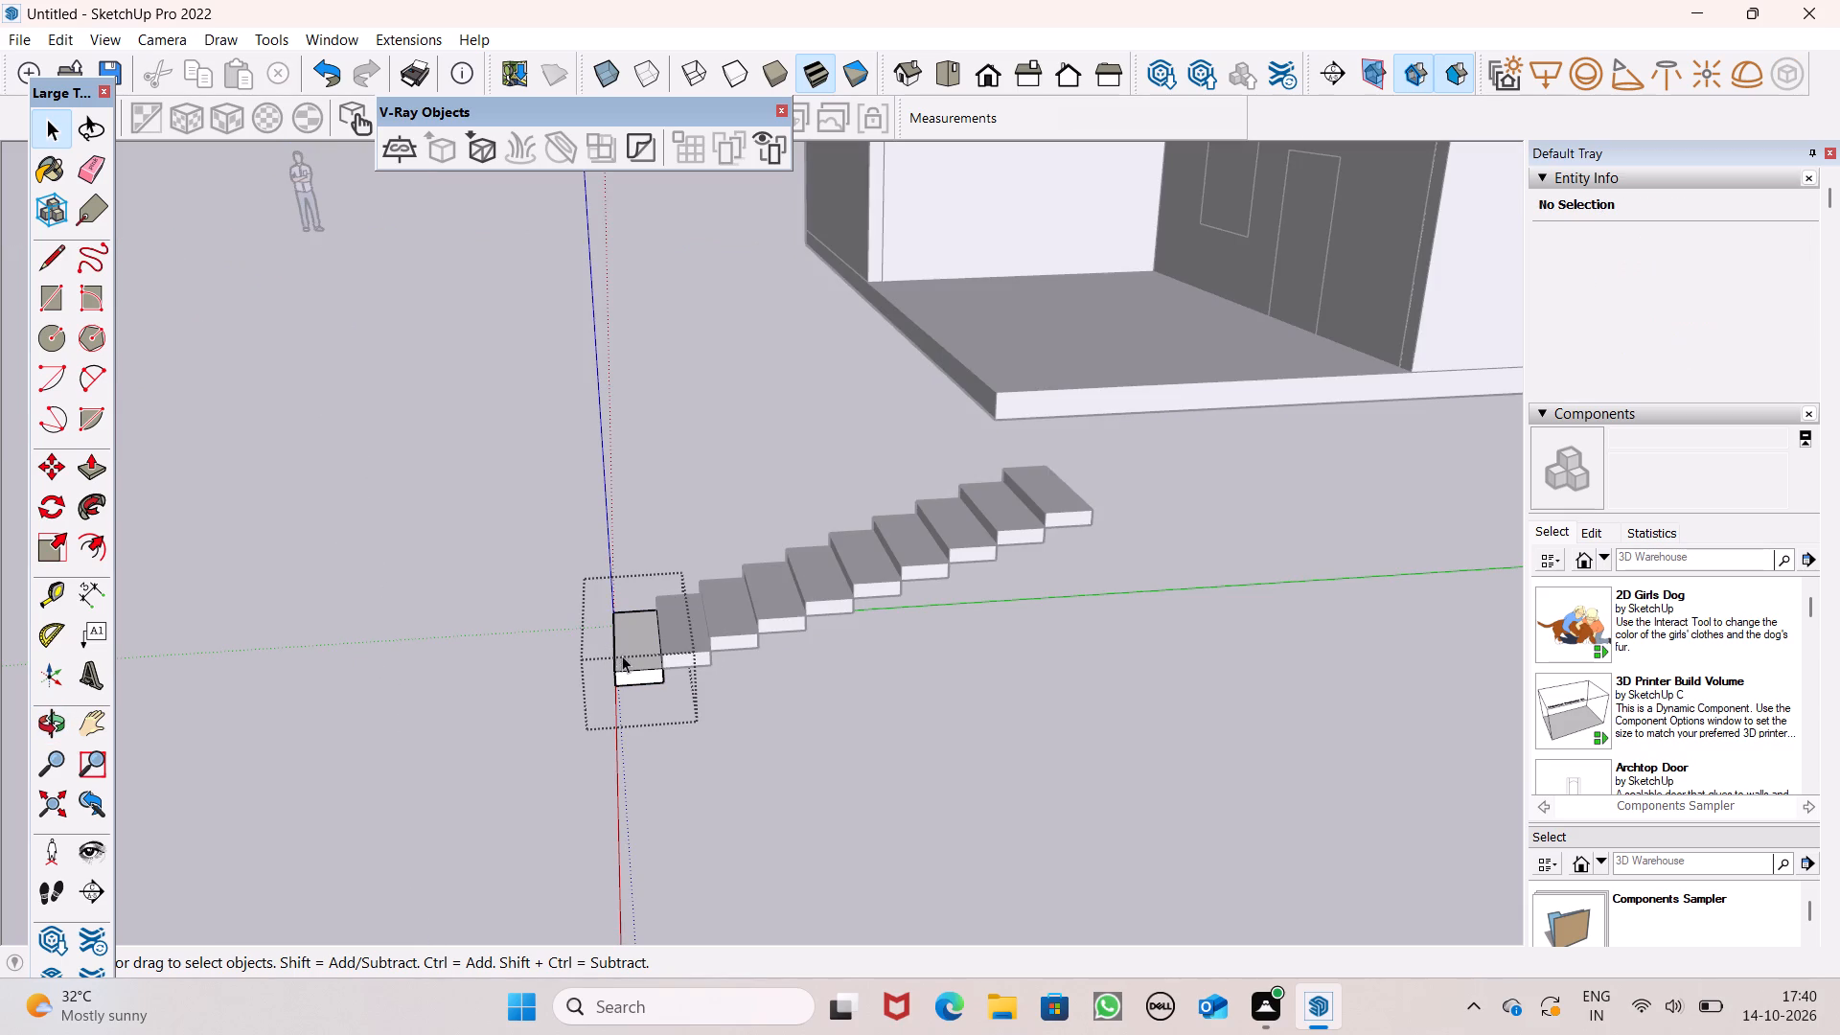
left_click(769, 705)
left_click(629, 661)
key("m")
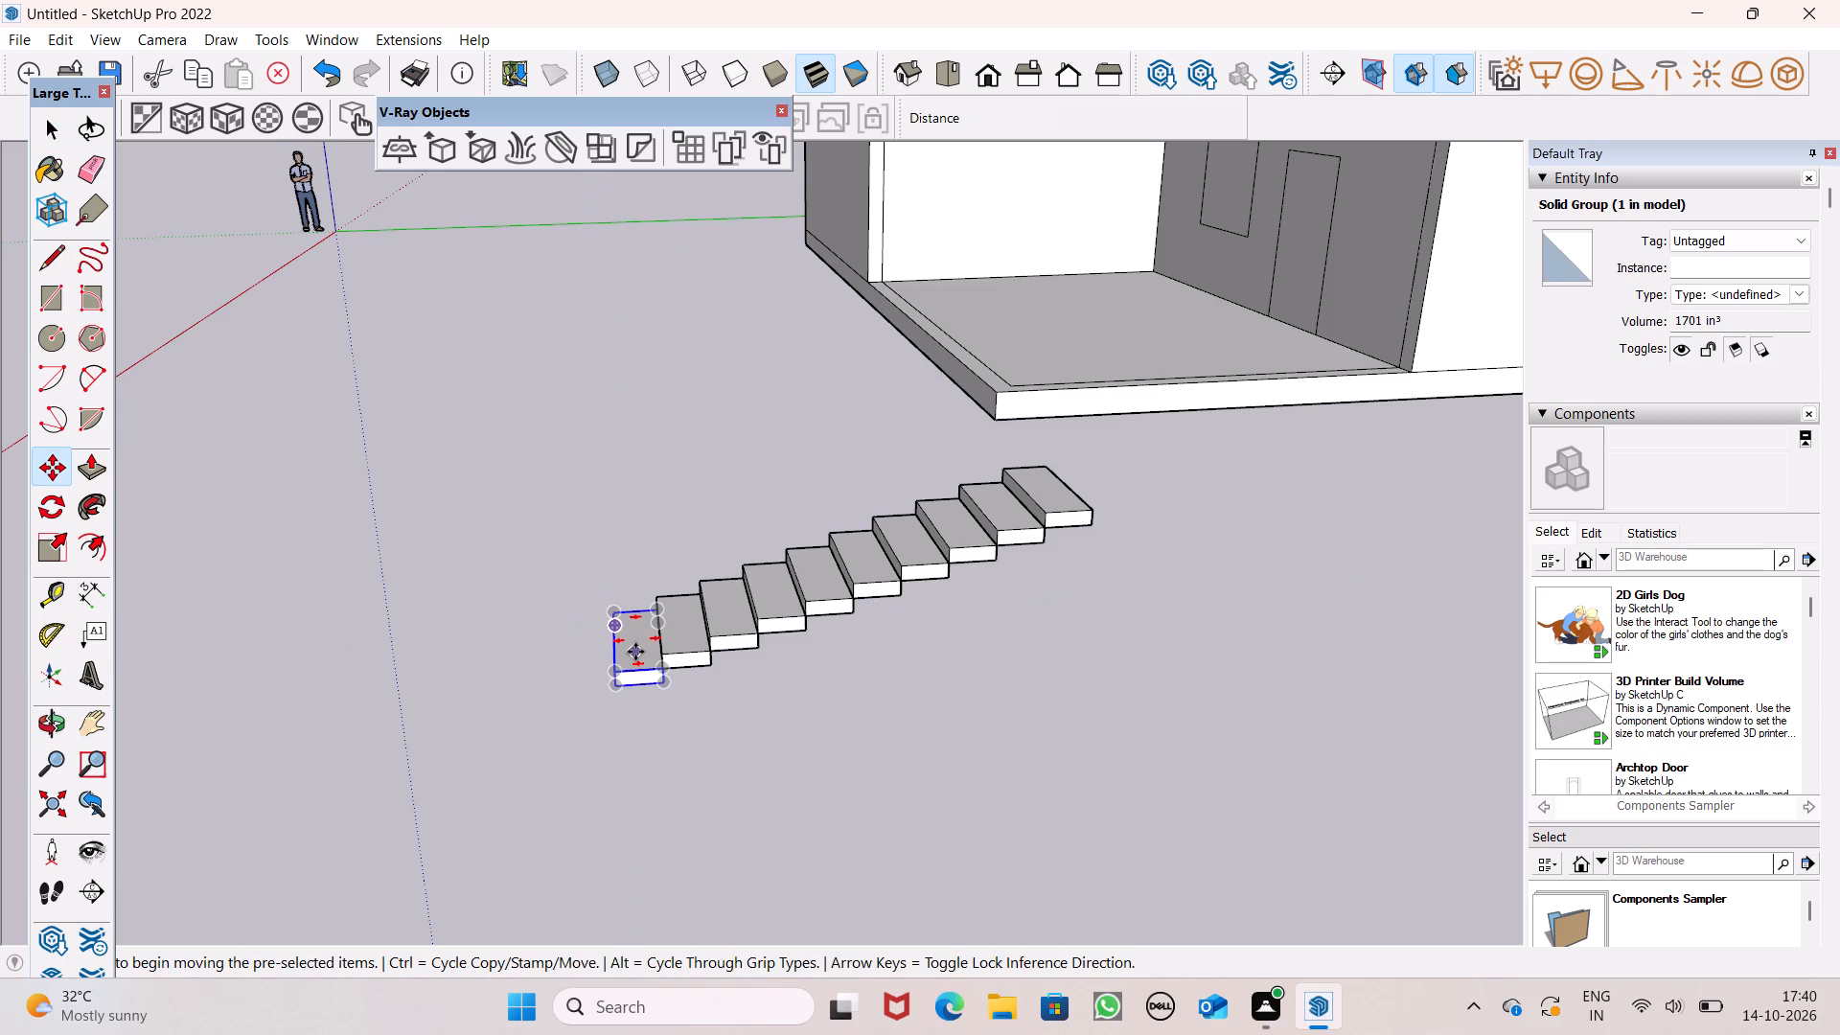
key("Return")
left_click_drag(648, 683, 742, 801)
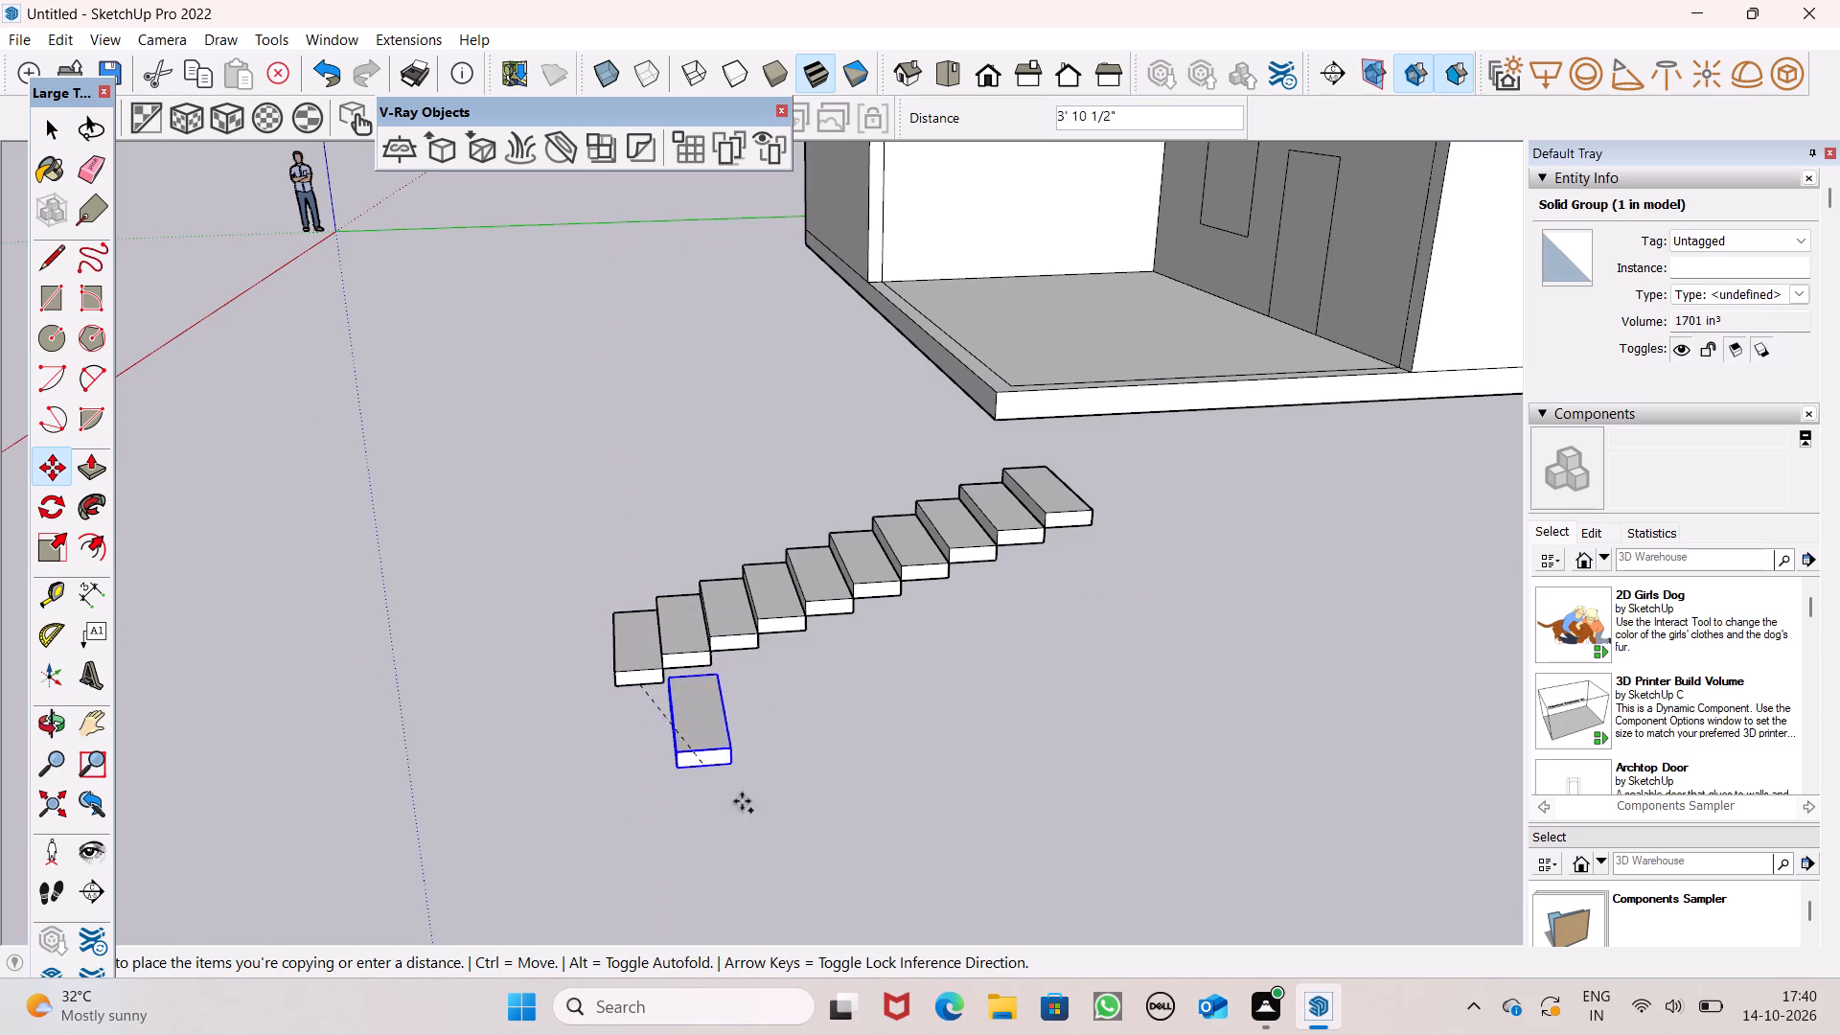
left_click_drag(742, 801, 1230, 934)
left_click(932, 748)
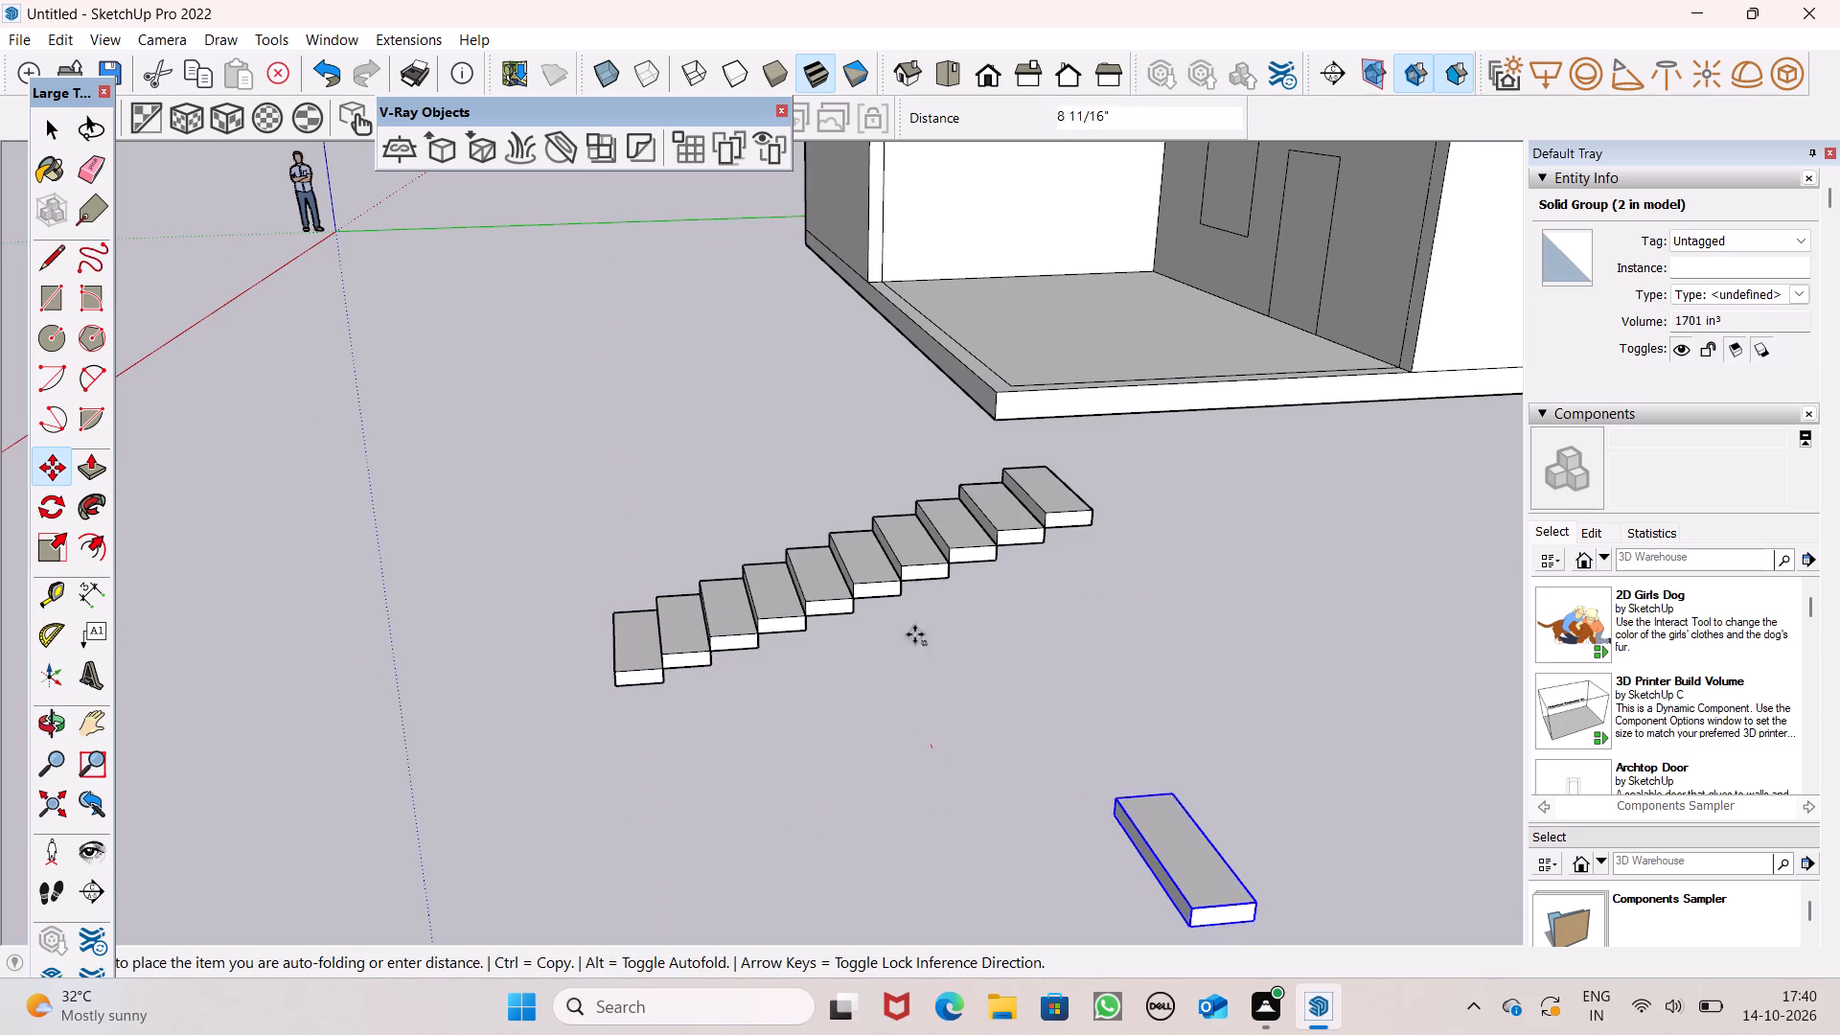
left_click(1030, 731)
key("space")
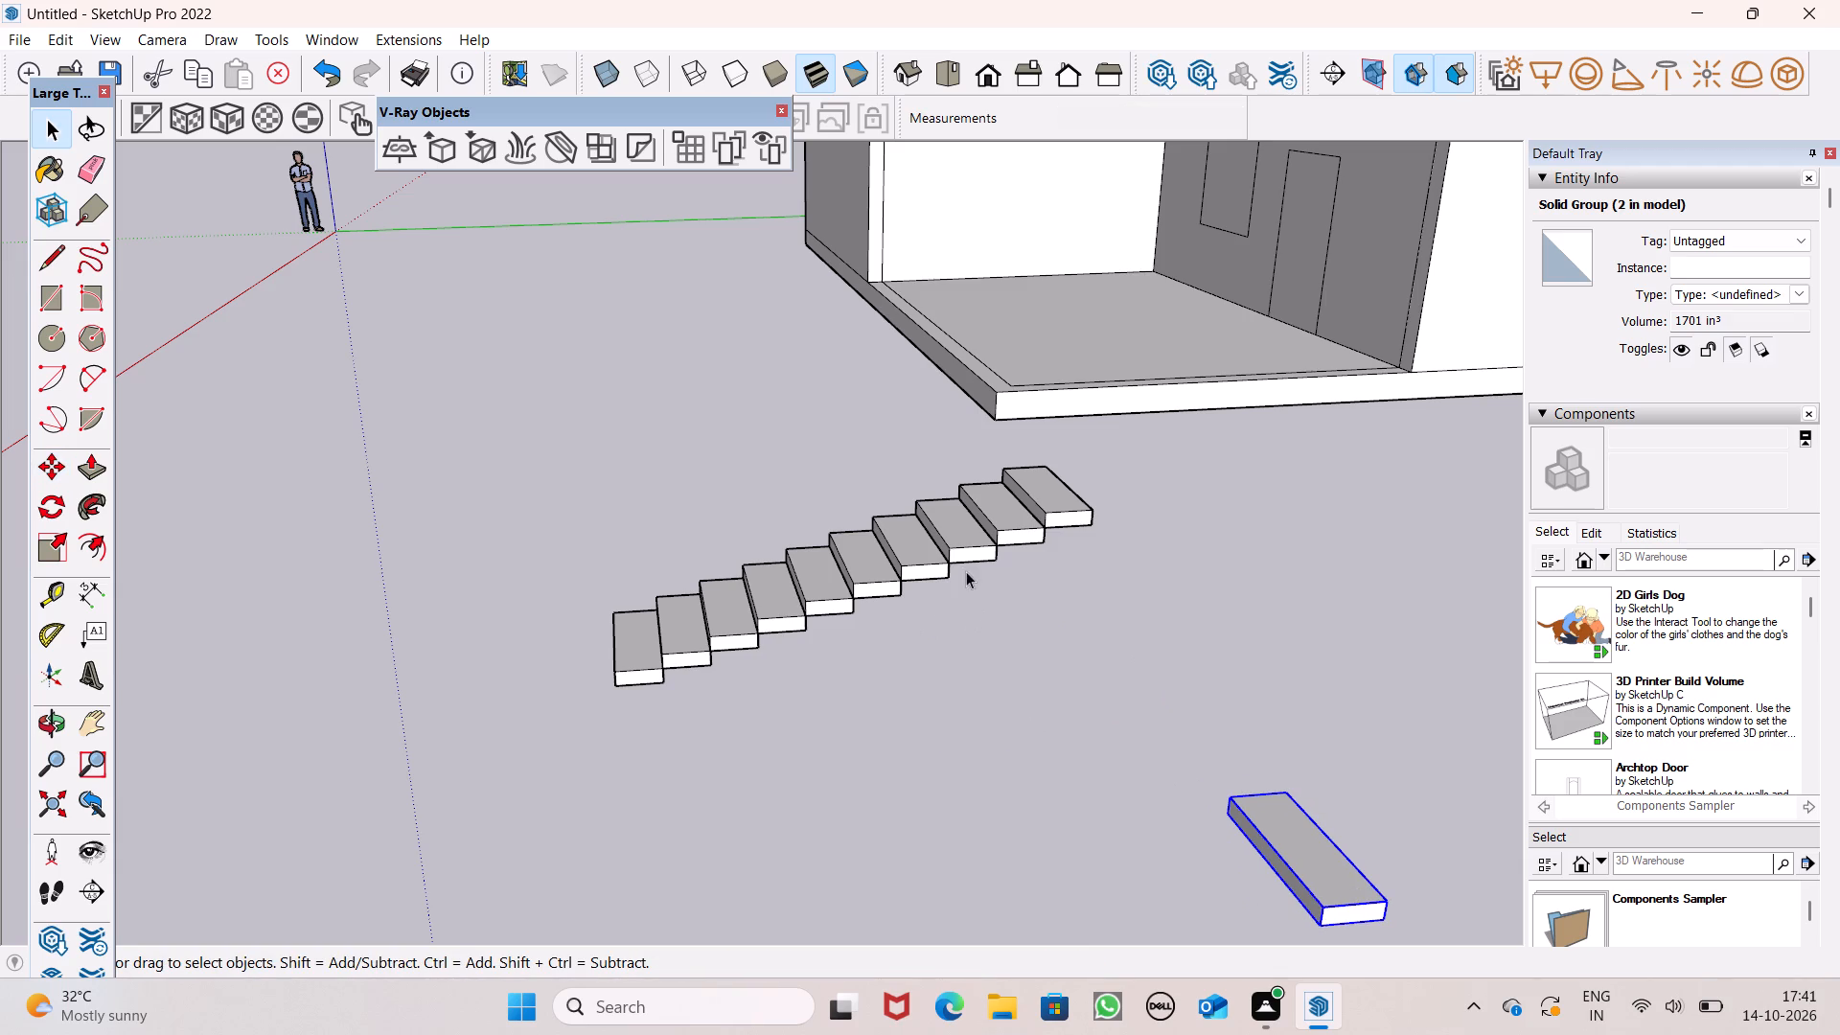
left_click(1130, 714)
Select all ten treads of the staircase and make them a single group.
scroll(1035, 532, "up", 7)
left_click(1088, 471)
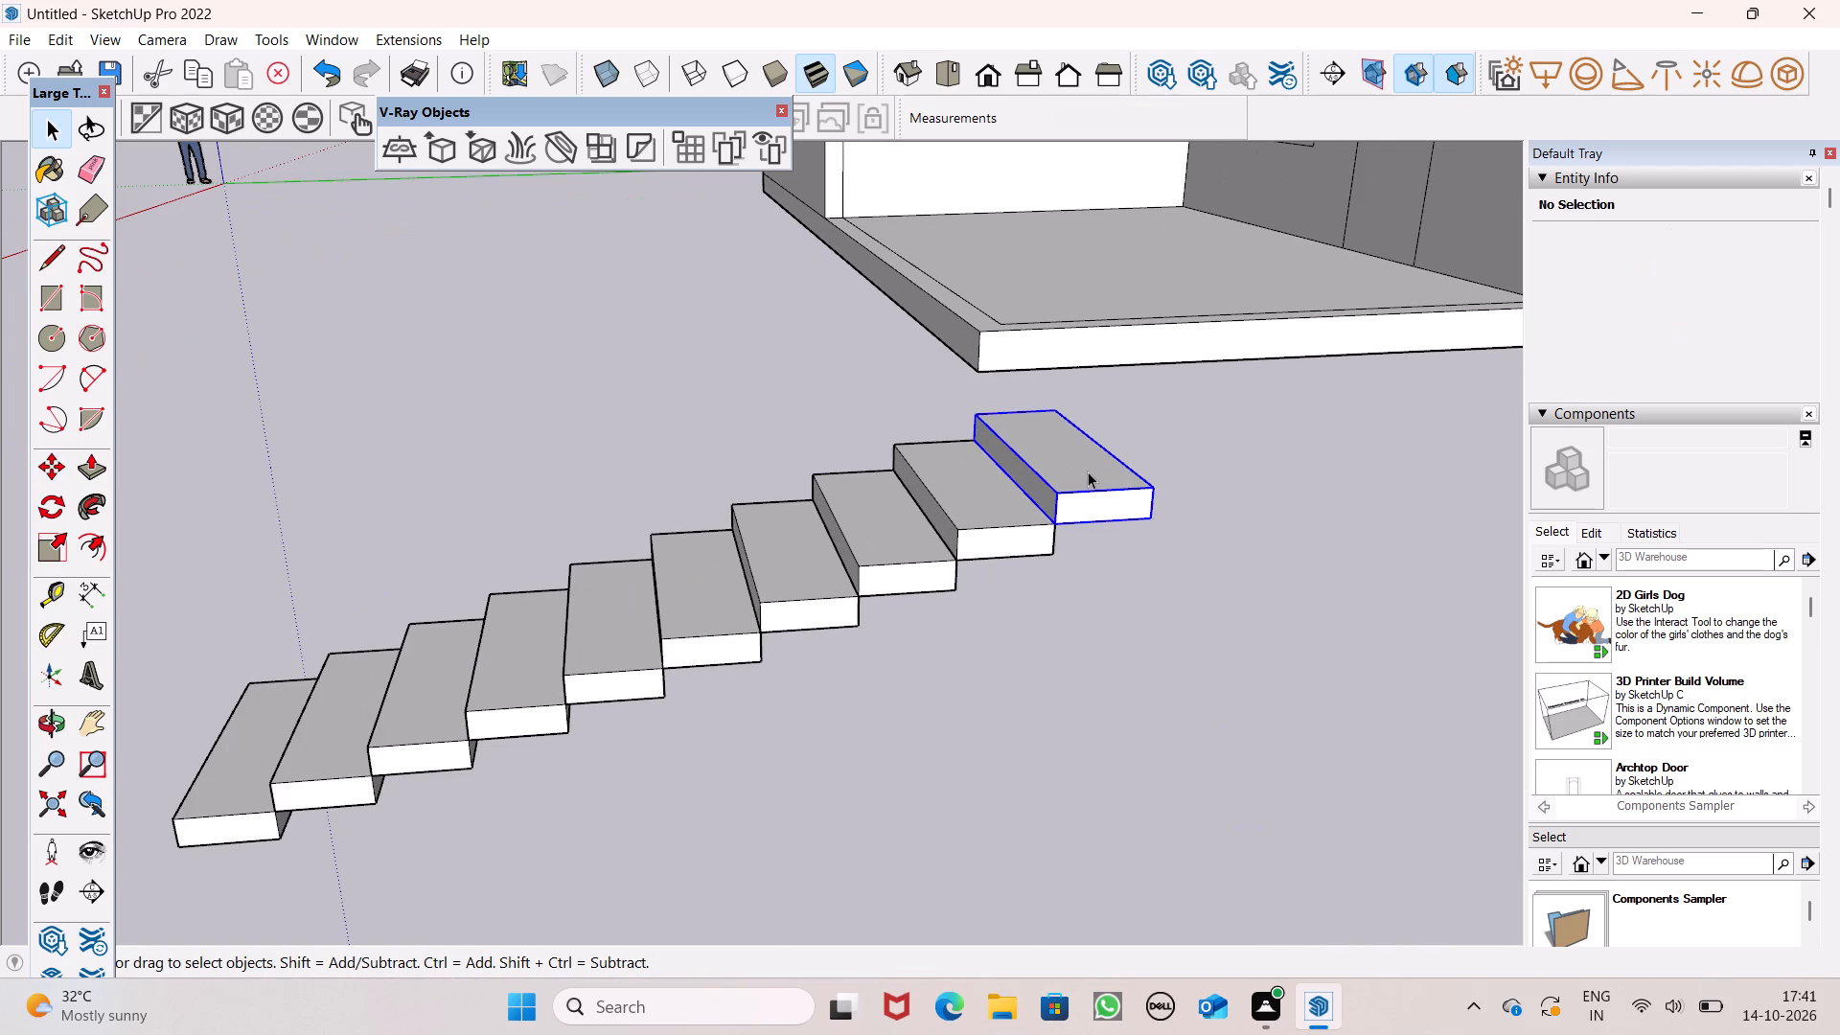
scroll(1076, 476, "down", 5)
left_click(1011, 496, "ctrl")
left_click(932, 524, "ctrl")
left_click(846, 560, "ctrl")
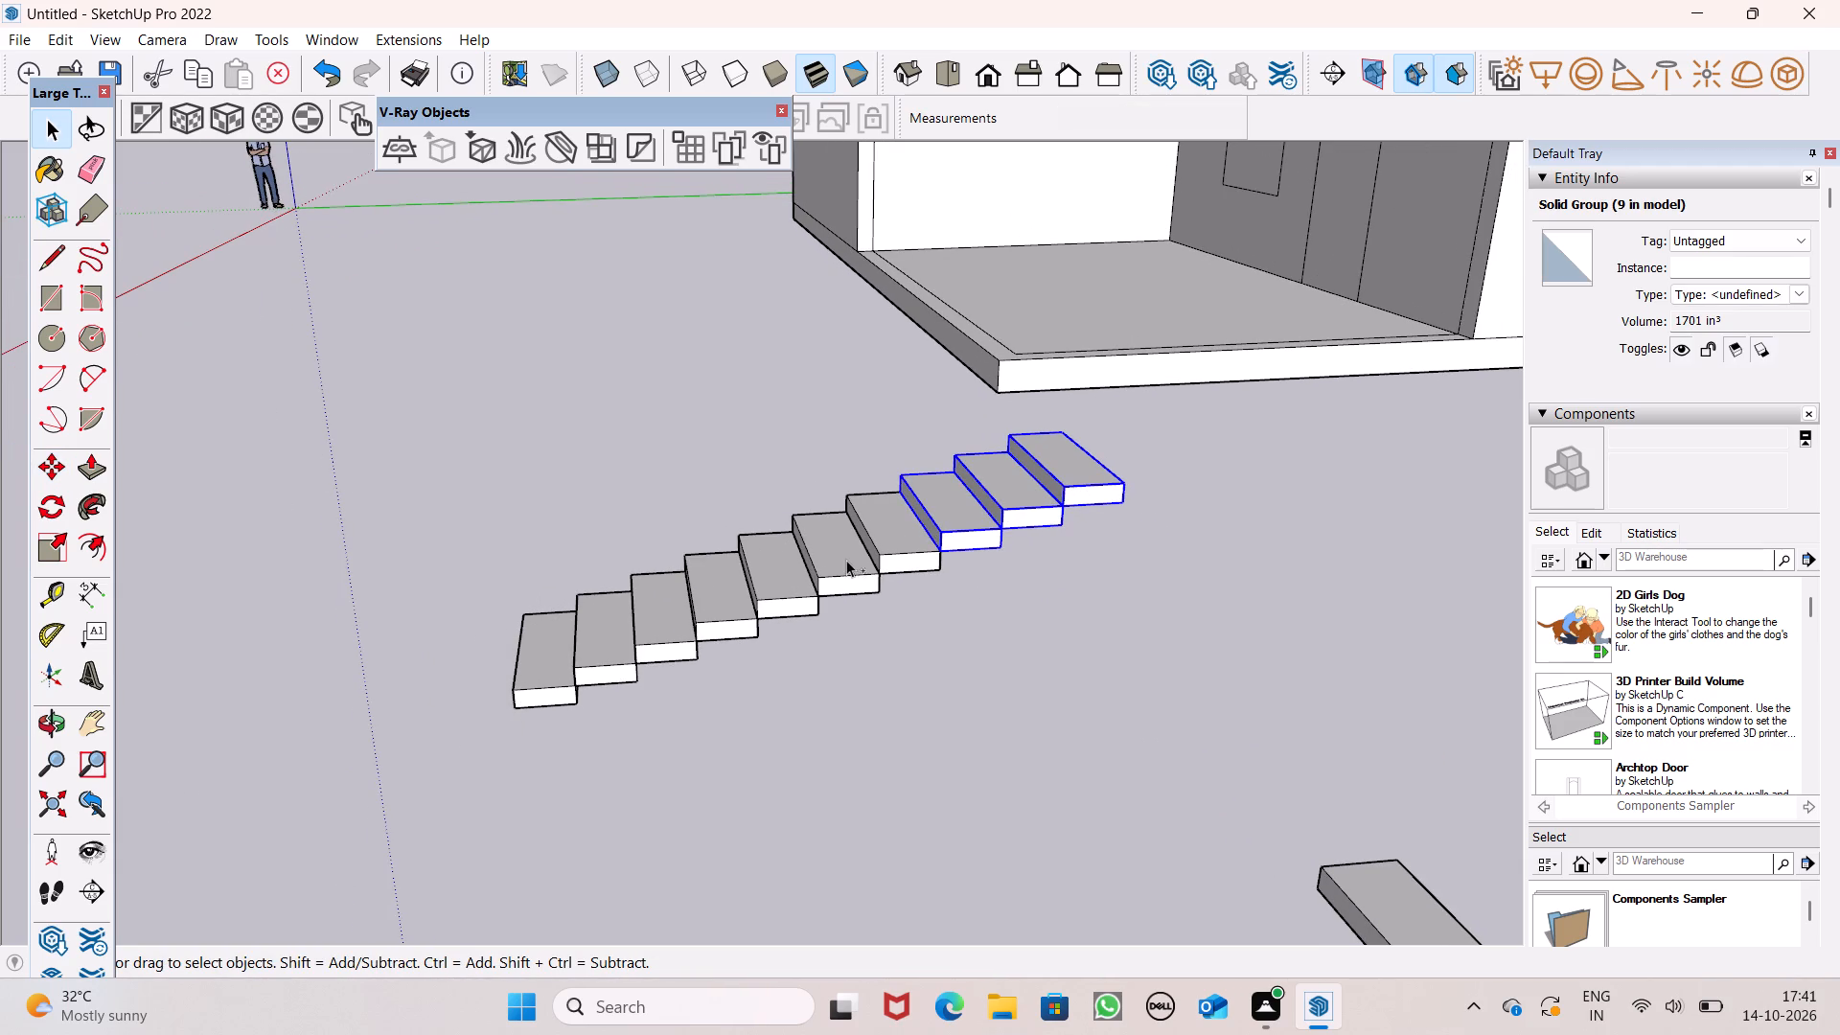
left_click(884, 550, "ctrl")
left_click(765, 599, "ctrl")
left_click(729, 611, "ctrl")
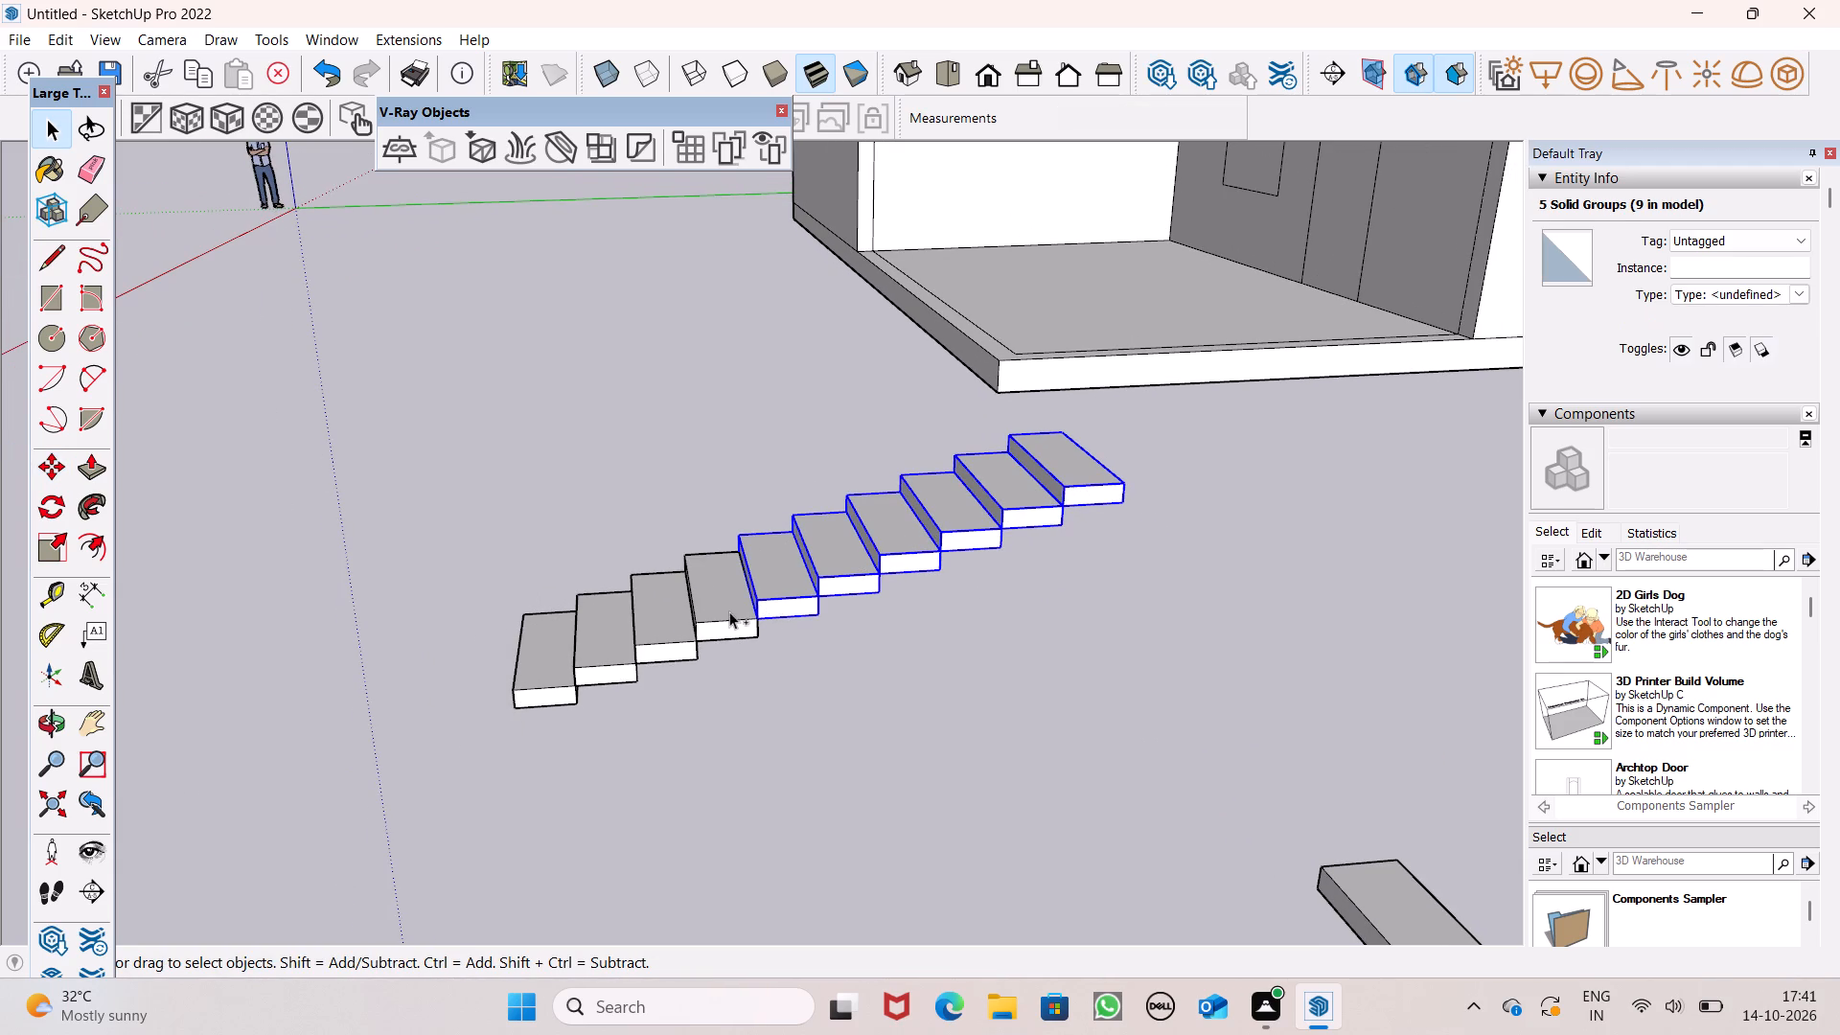
left_click(649, 637, "ctrl")
left_click(634, 649, "ctrl")
left_click(610, 669, "ctrl")
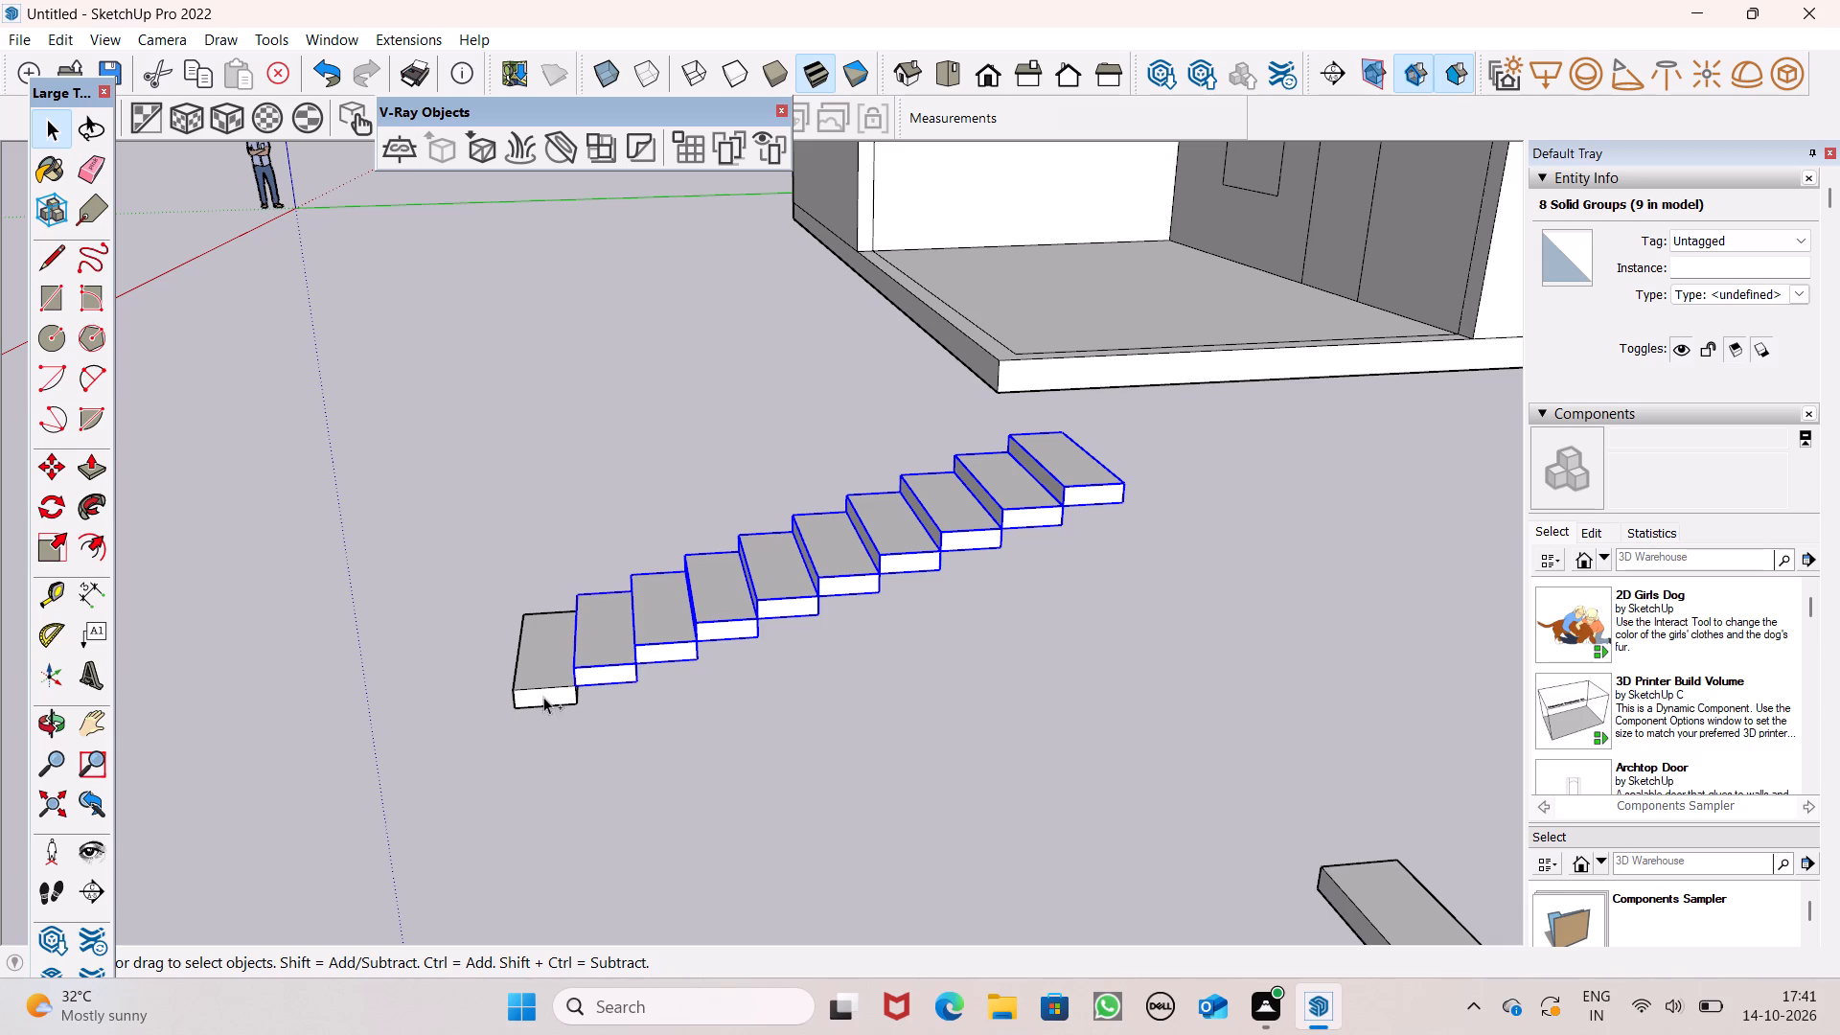
left_click(543, 697, "ctrl")
right_click(599, 631, "ctrl")
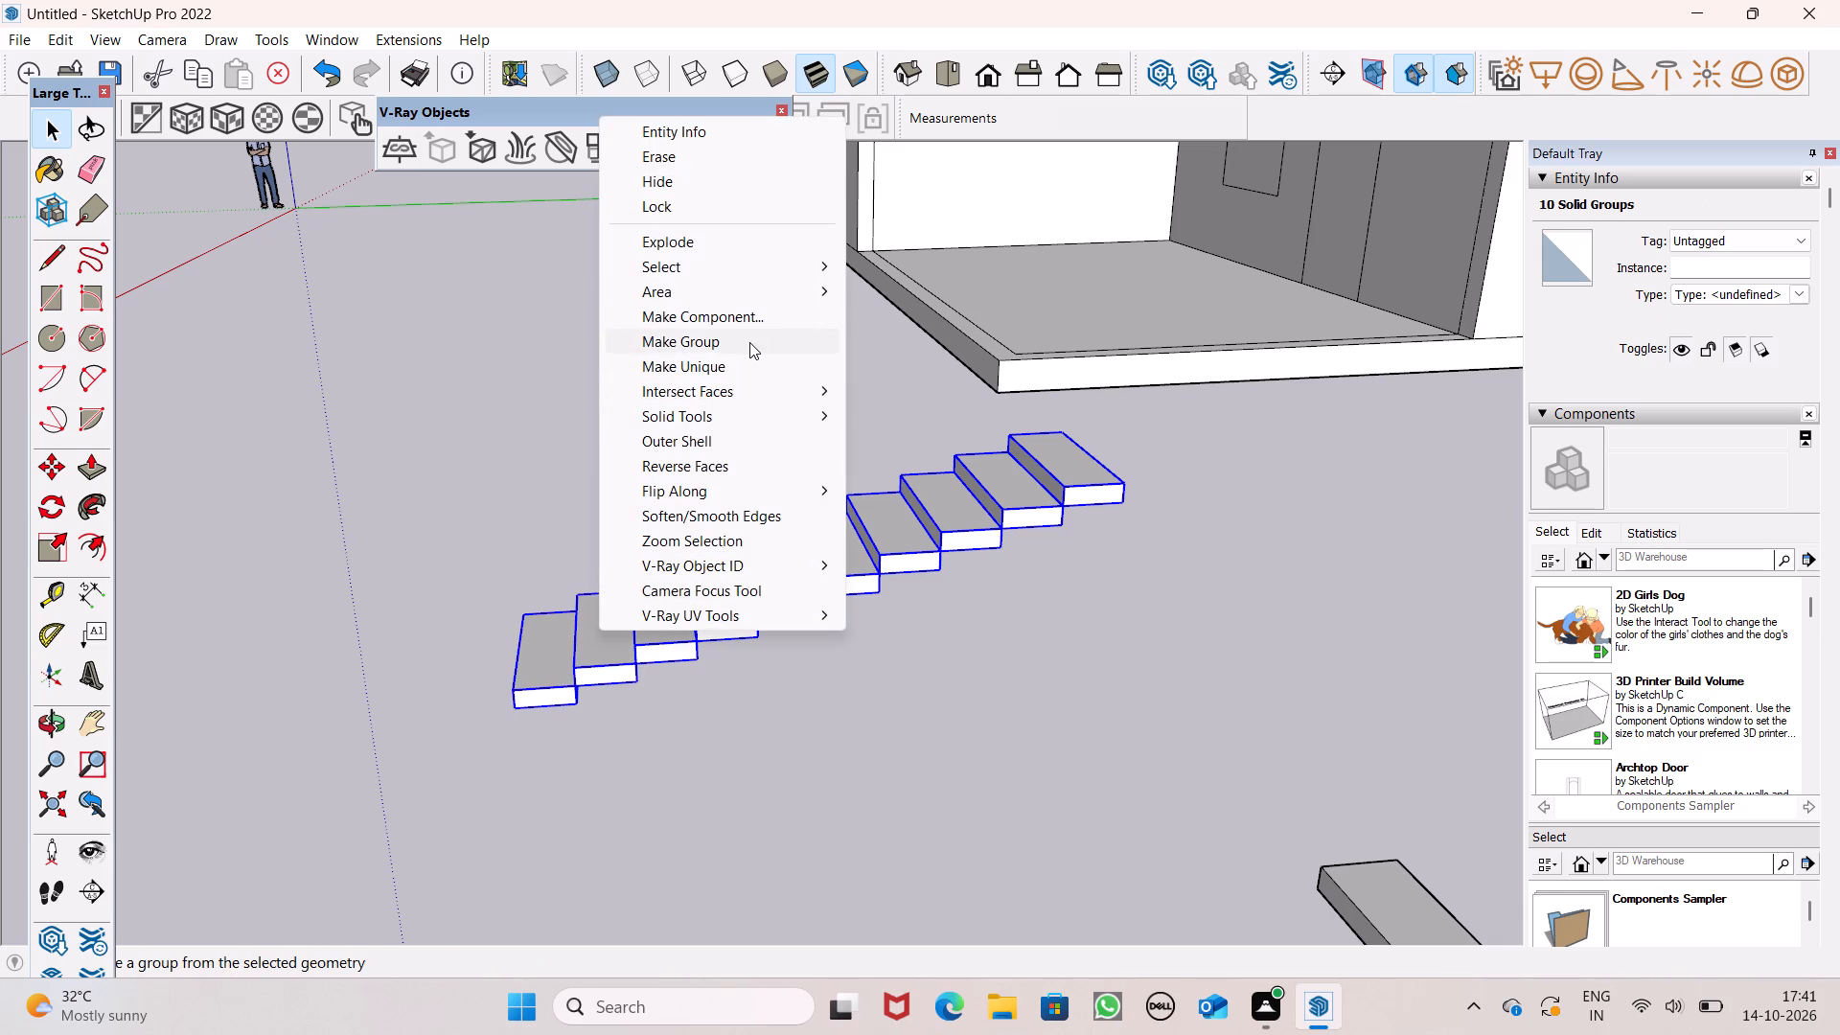
left_click(749, 341, "ctrl")
Scale the staircase group taller along the blue axis.
scroll(749, 341, "down", 2)
middle_click_drag(758, 423, 771, 457)
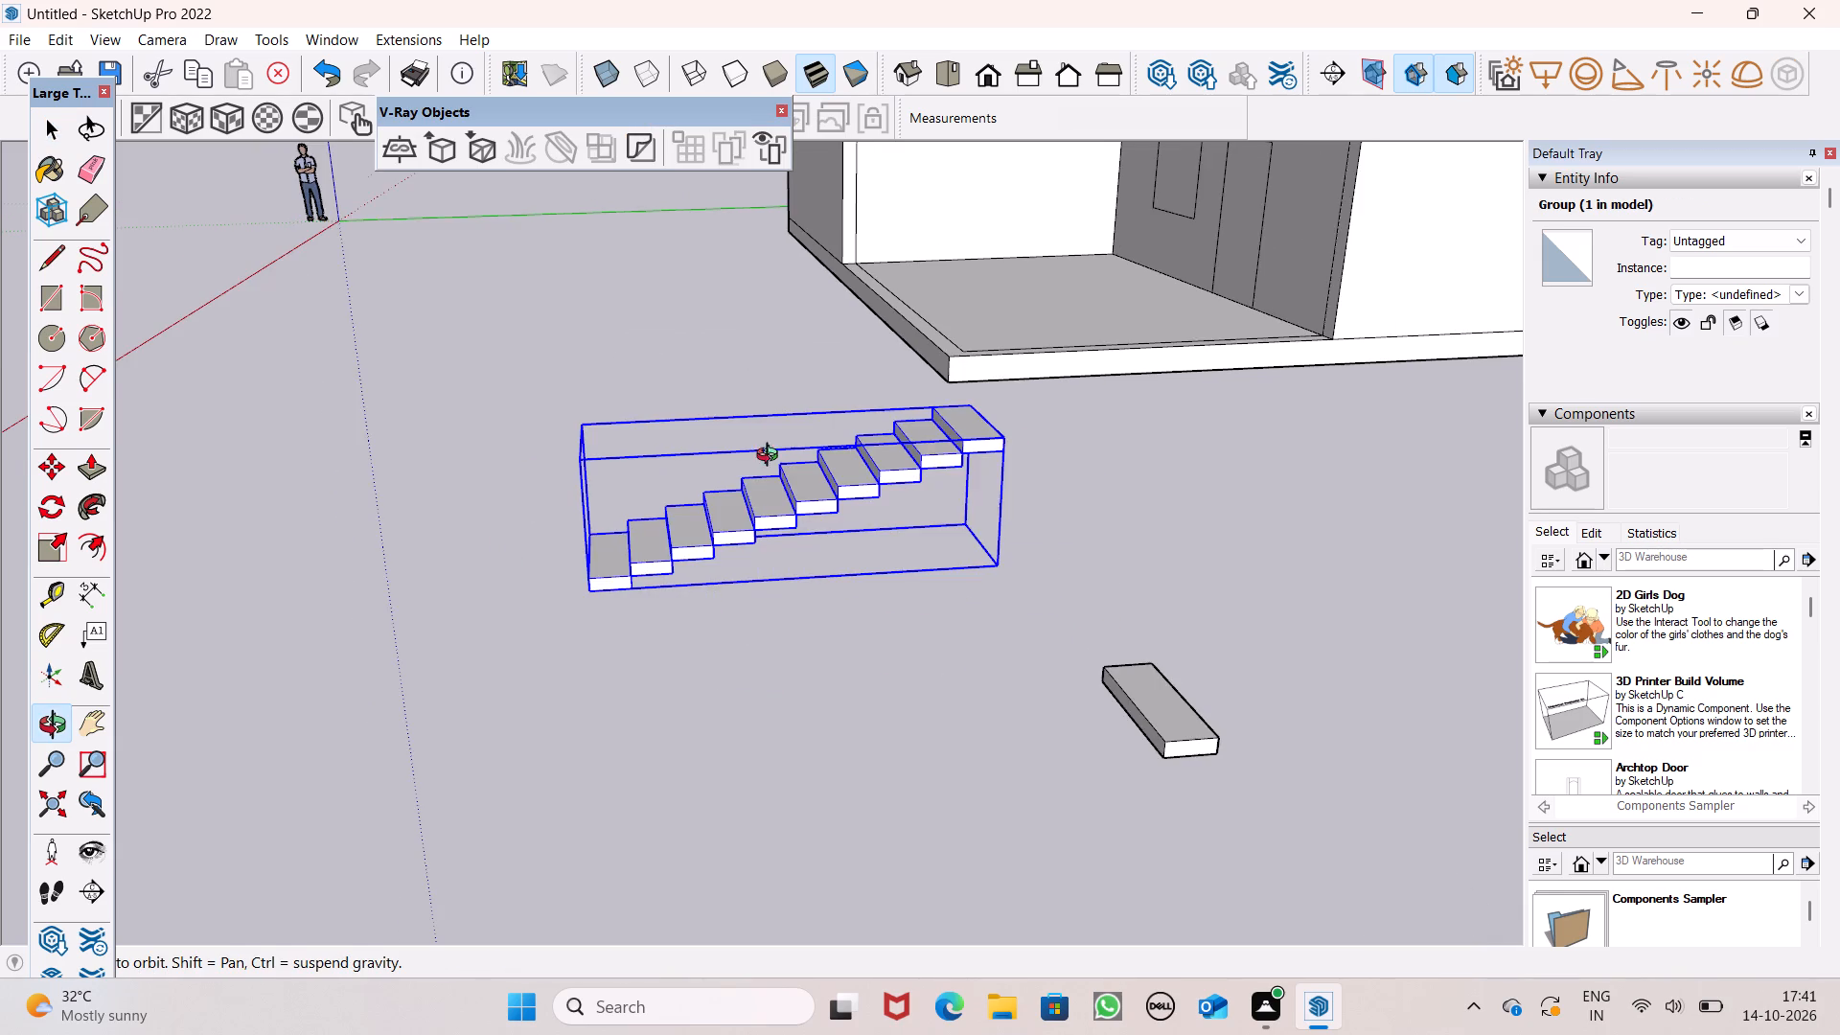
middle_click_drag(771, 457, 747, 484)
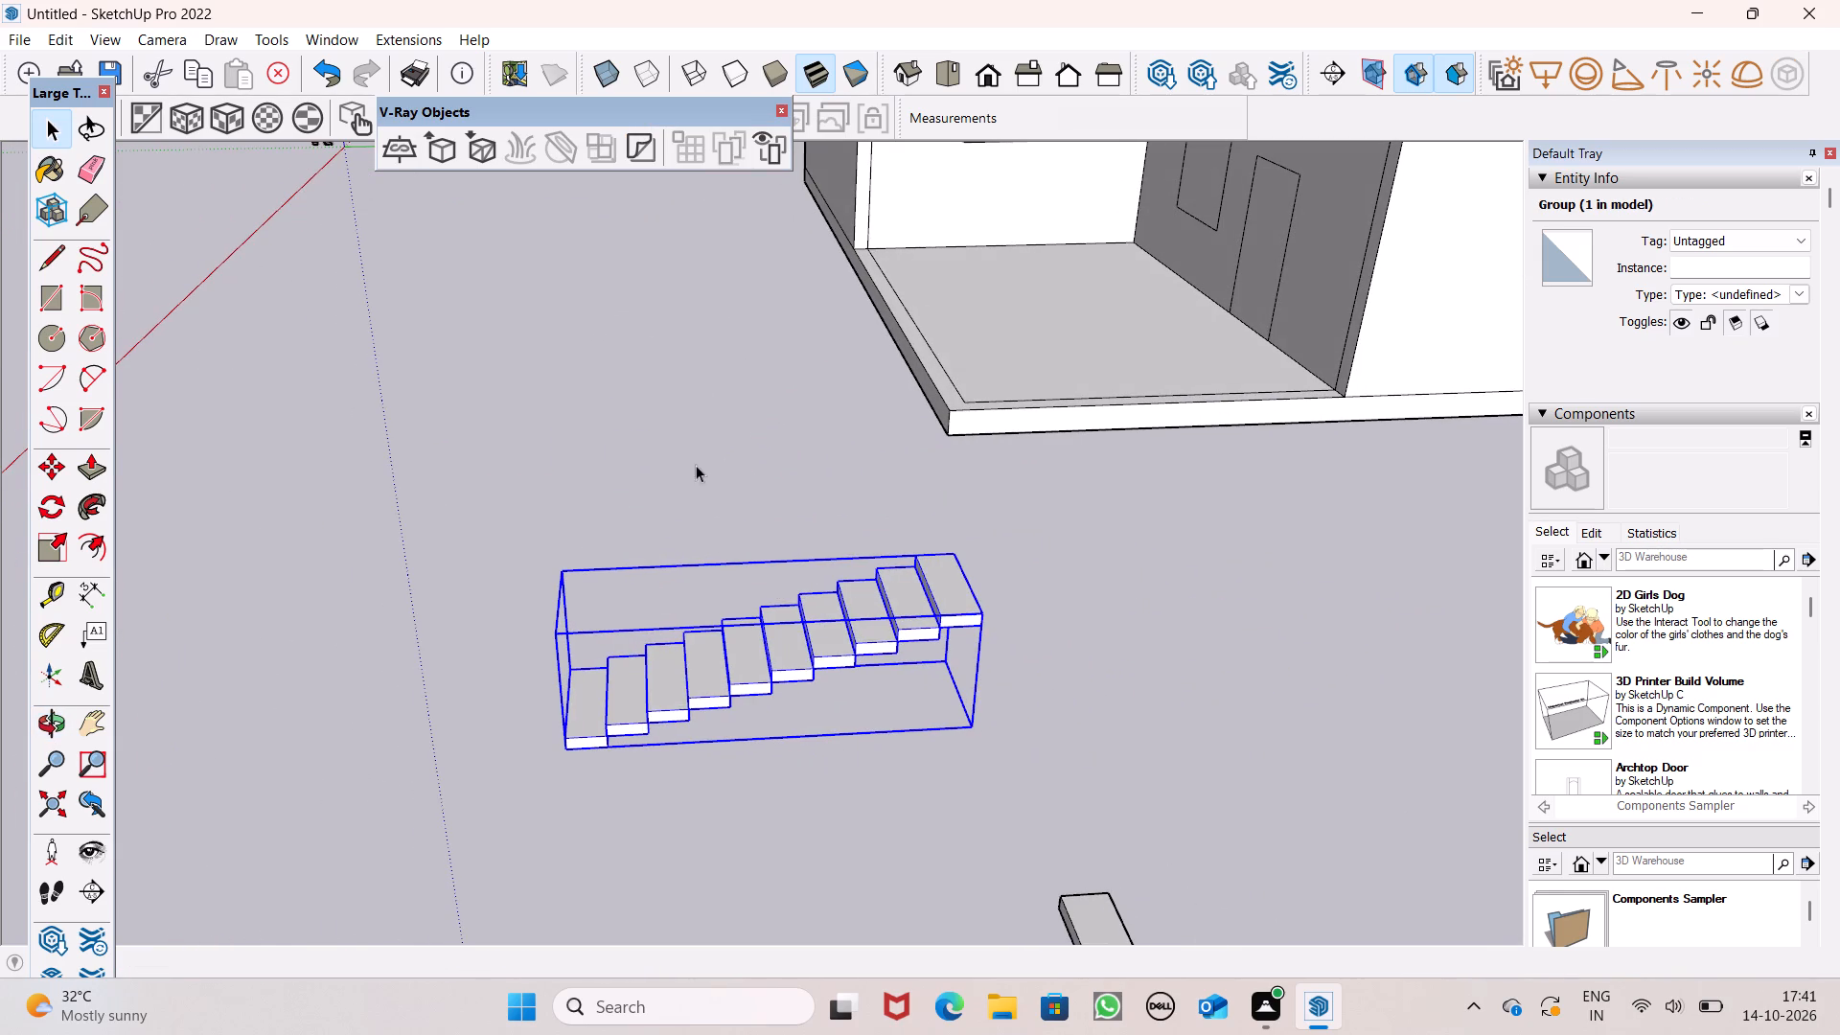
left_click(59, 554)
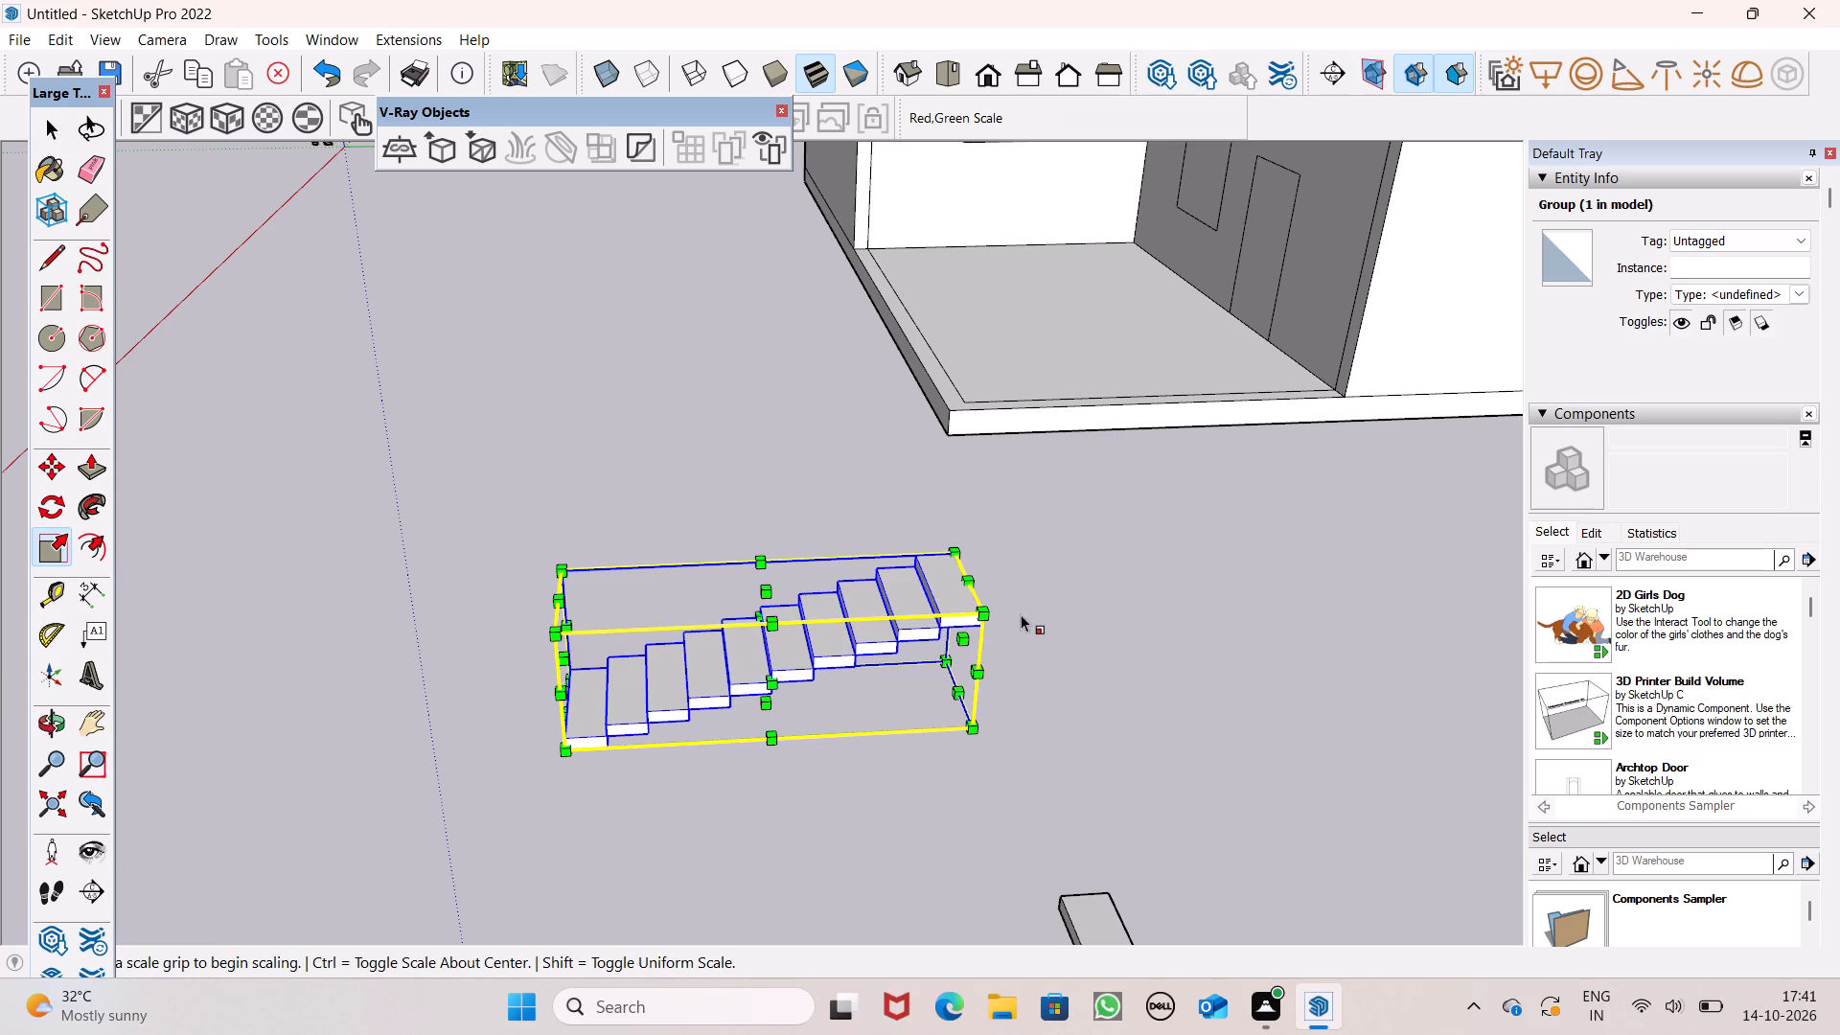
left_click_drag(771, 595, 718, 480)
left_click_drag(718, 480, 692, 470)
scroll(919, 482, "up", 1)
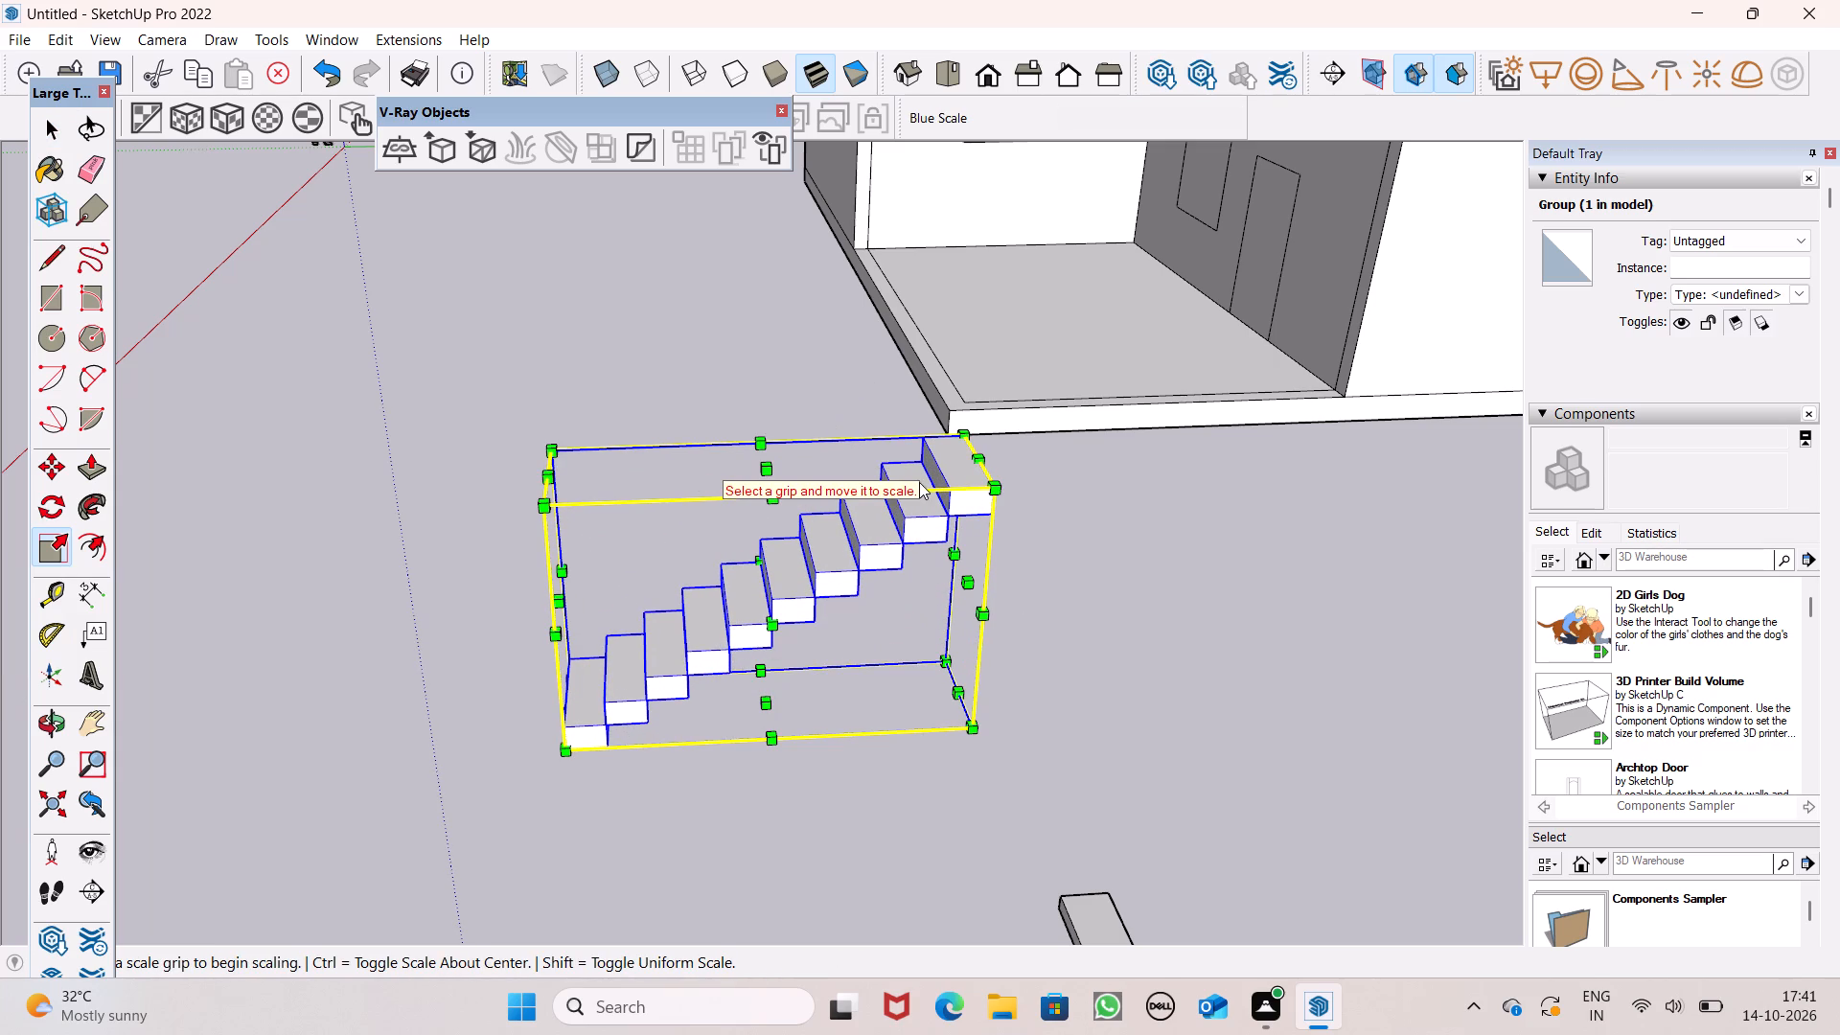
left_click(1148, 542)
key("space")
left_click(1116, 524)
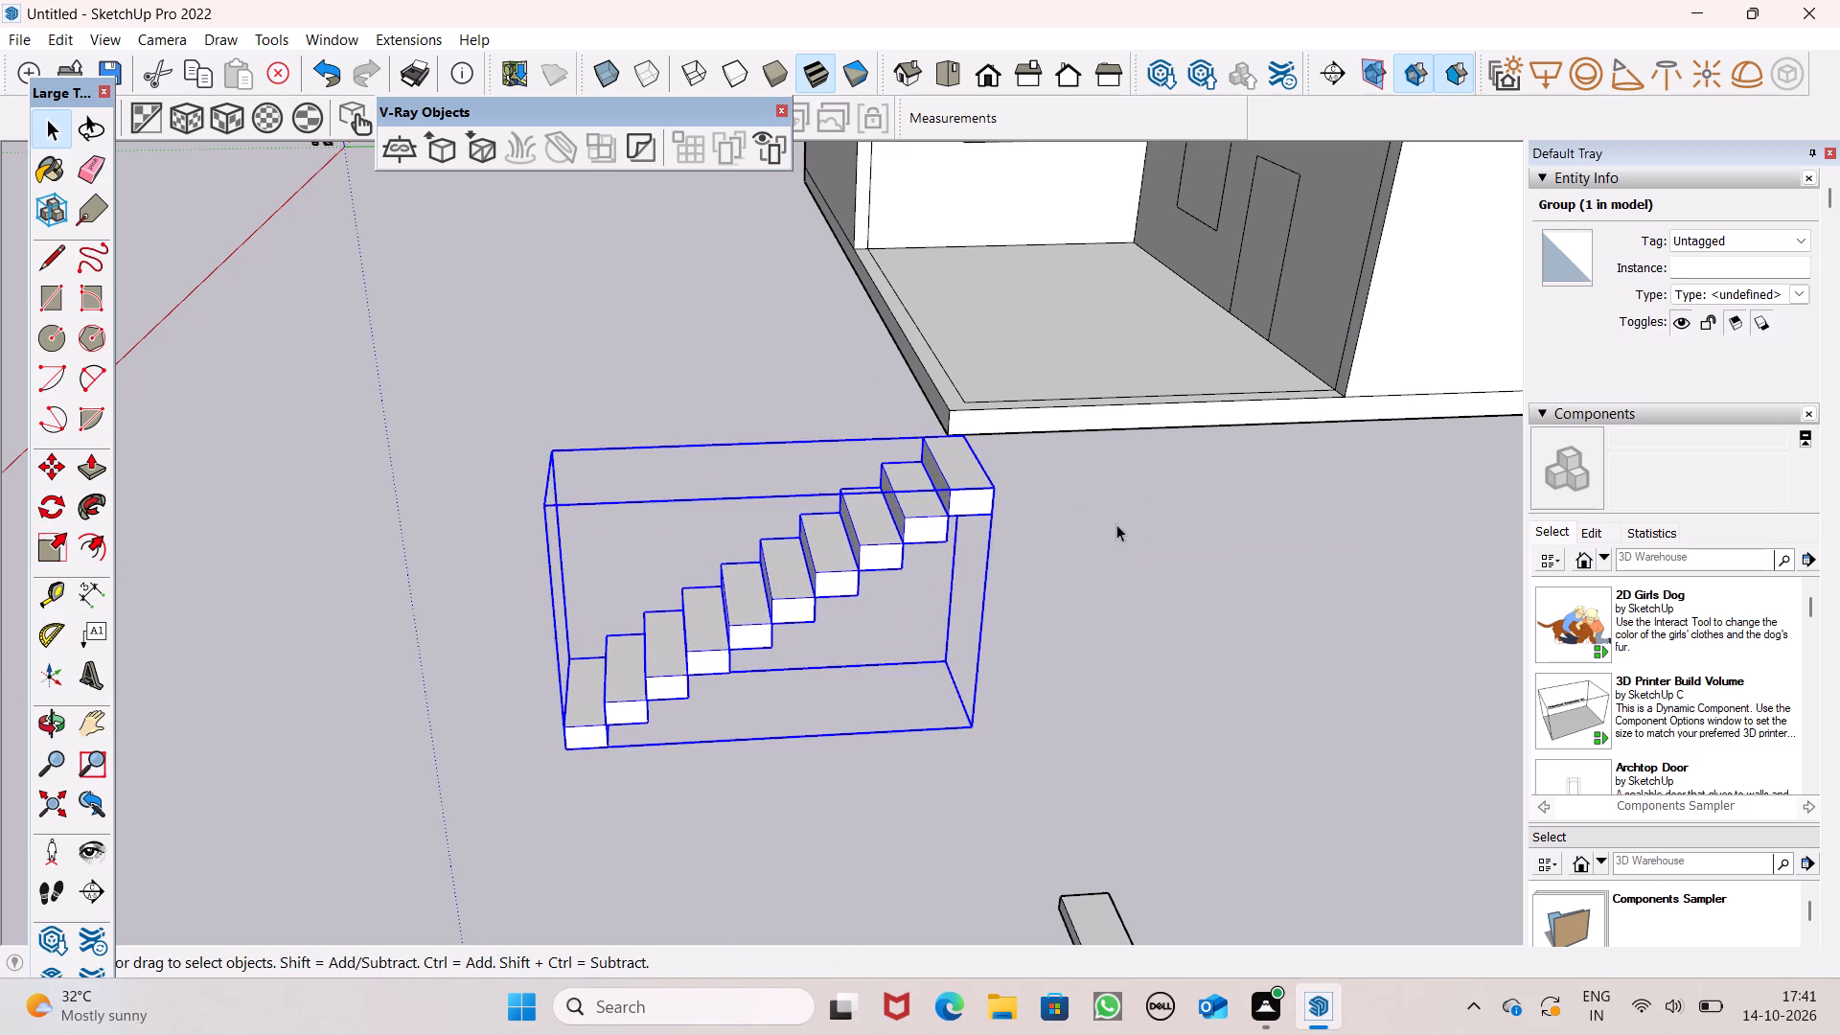
Push the front edge face of the upper porch slab back 15' 4 3/4" to the rear porch wall.
scroll(955, 495, "down", 6)
scroll(977, 438, "up", 1)
scroll(977, 438, "down", 8)
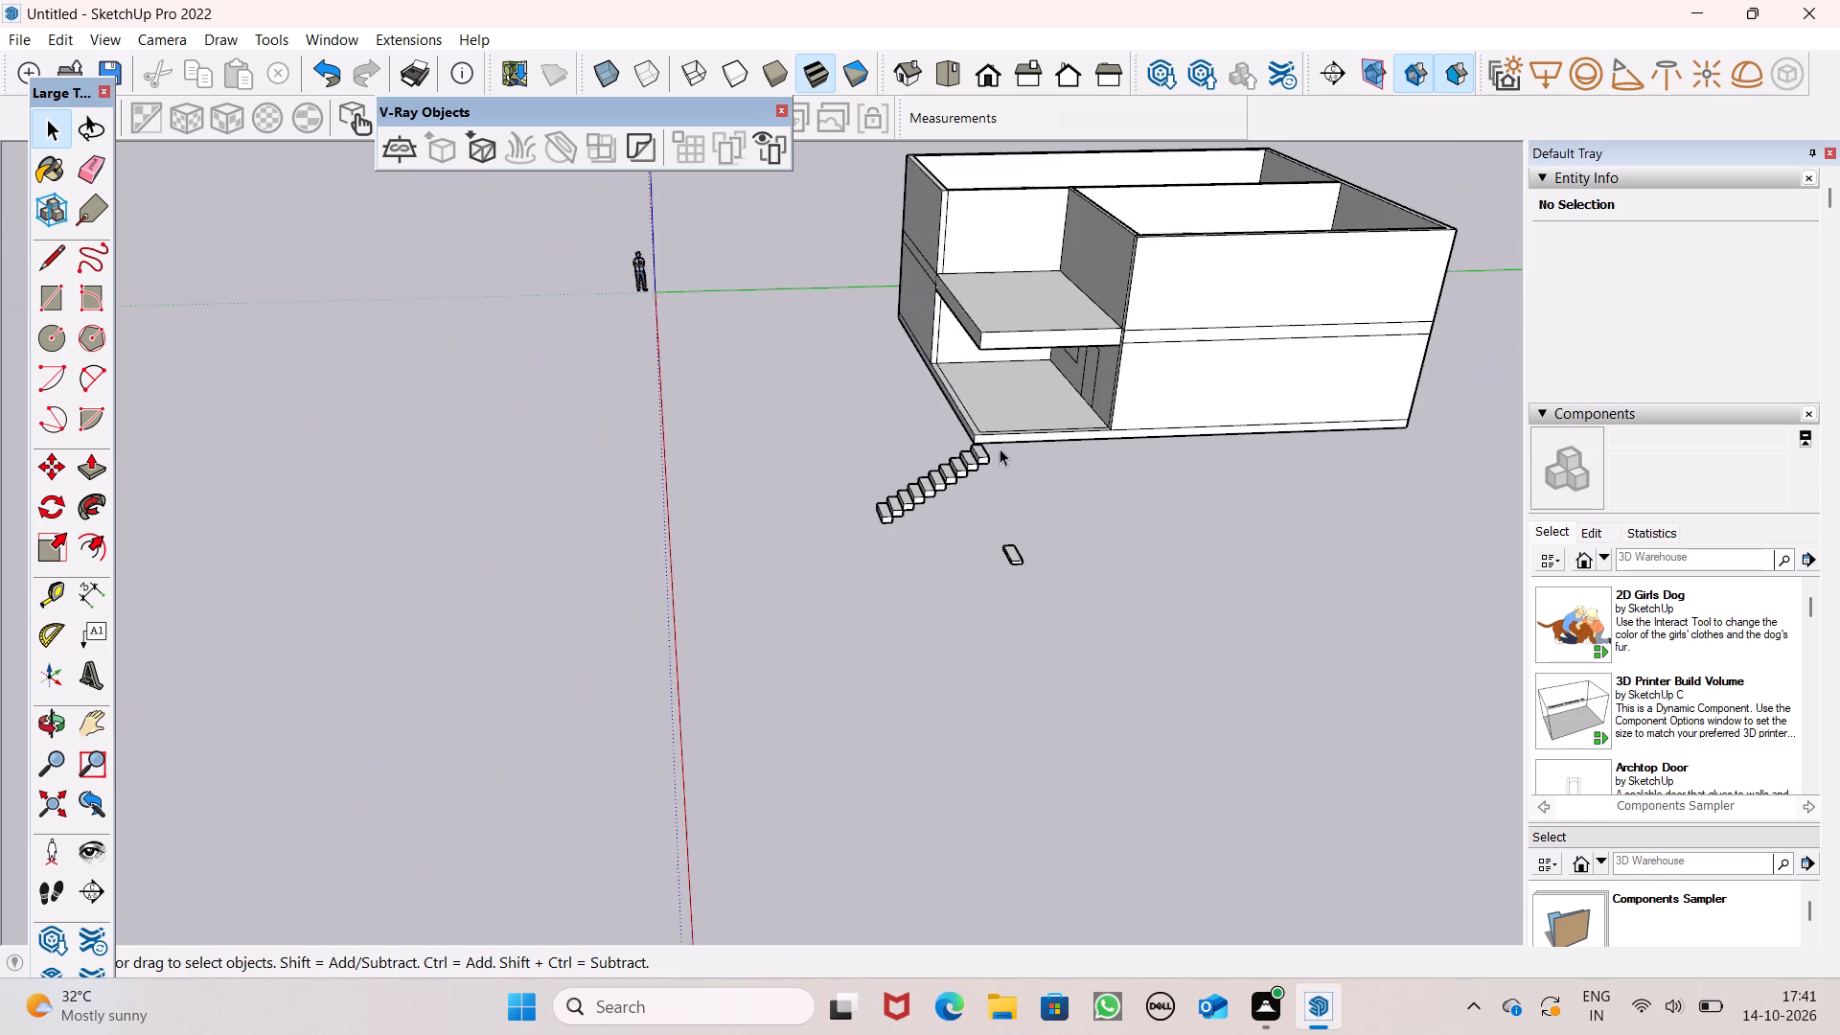
middle_click_drag(991, 412, 1615, 423)
scroll(870, 258, "up", 1)
scroll(787, 373, "down", 6)
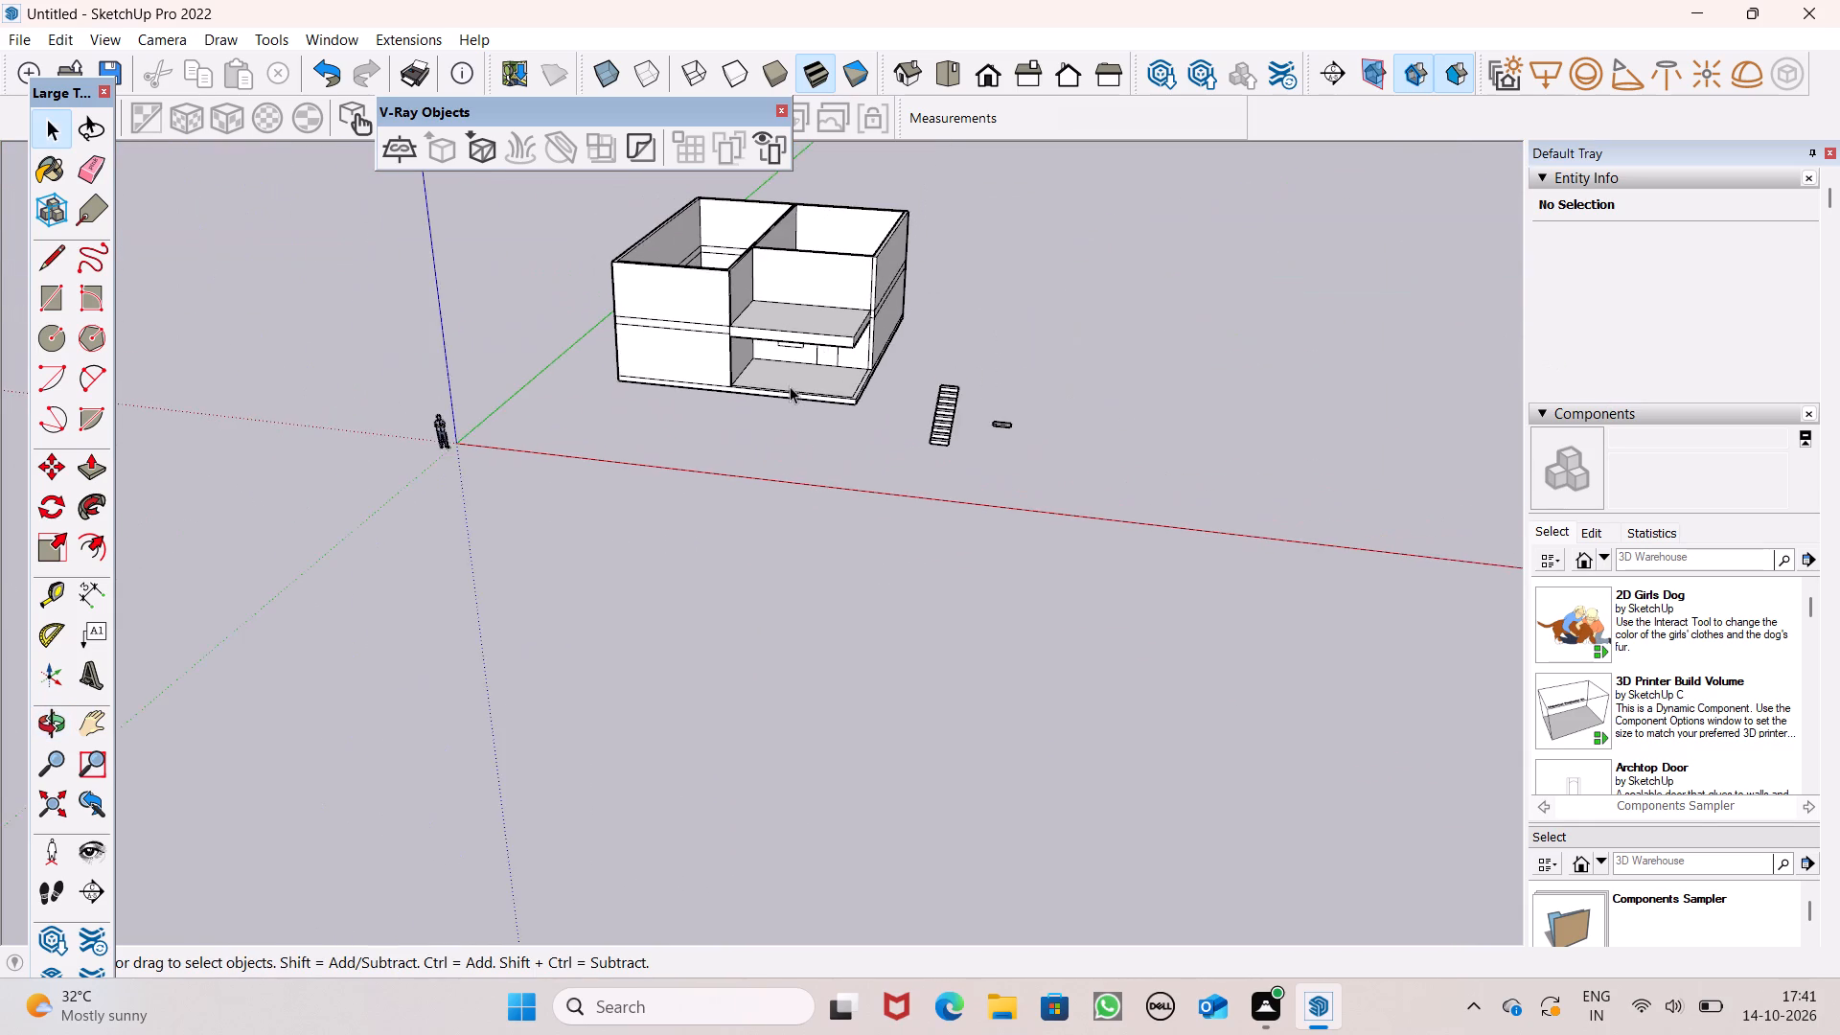
scroll(790, 386, "down", 1)
scroll(705, 236, "up", 2)
scroll(705, 236, "down", 1)
scroll(705, 236, "up", 3)
scroll(904, 328, "up", 7)
left_click(89, 476)
scroll(720, 510, "up", 3)
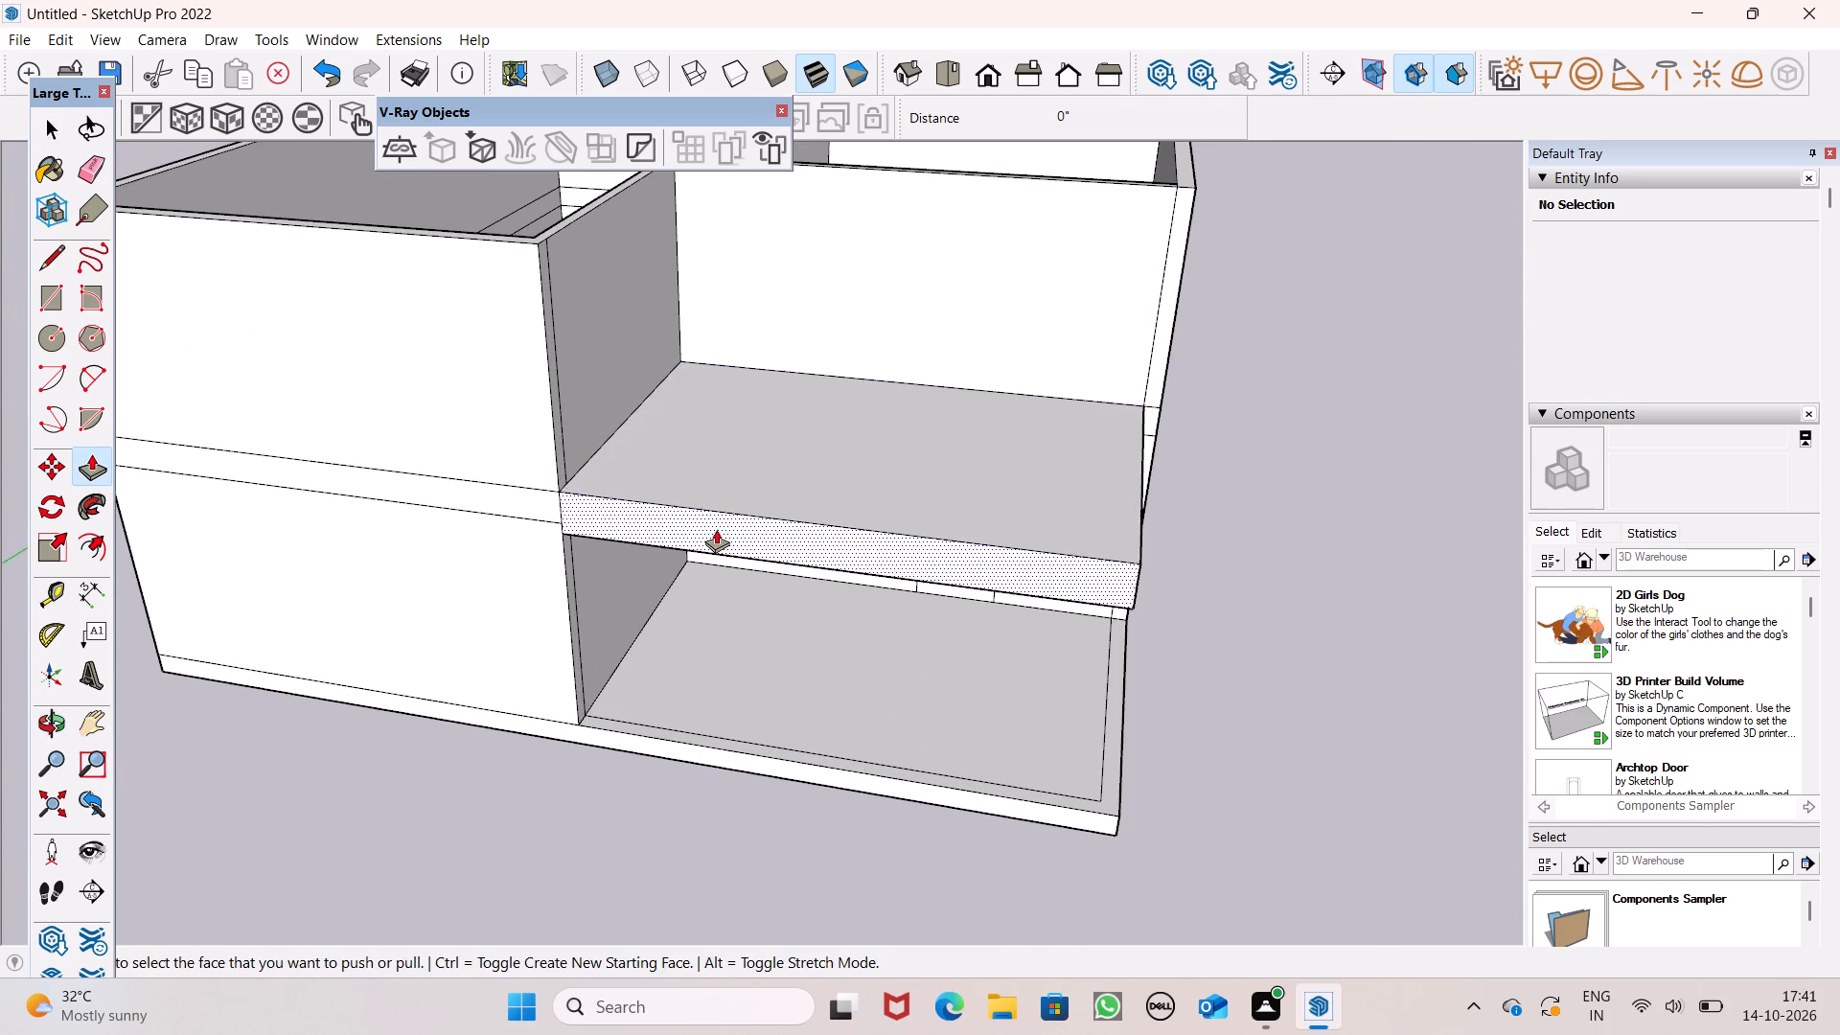
left_click_drag(716, 529, 839, 347)
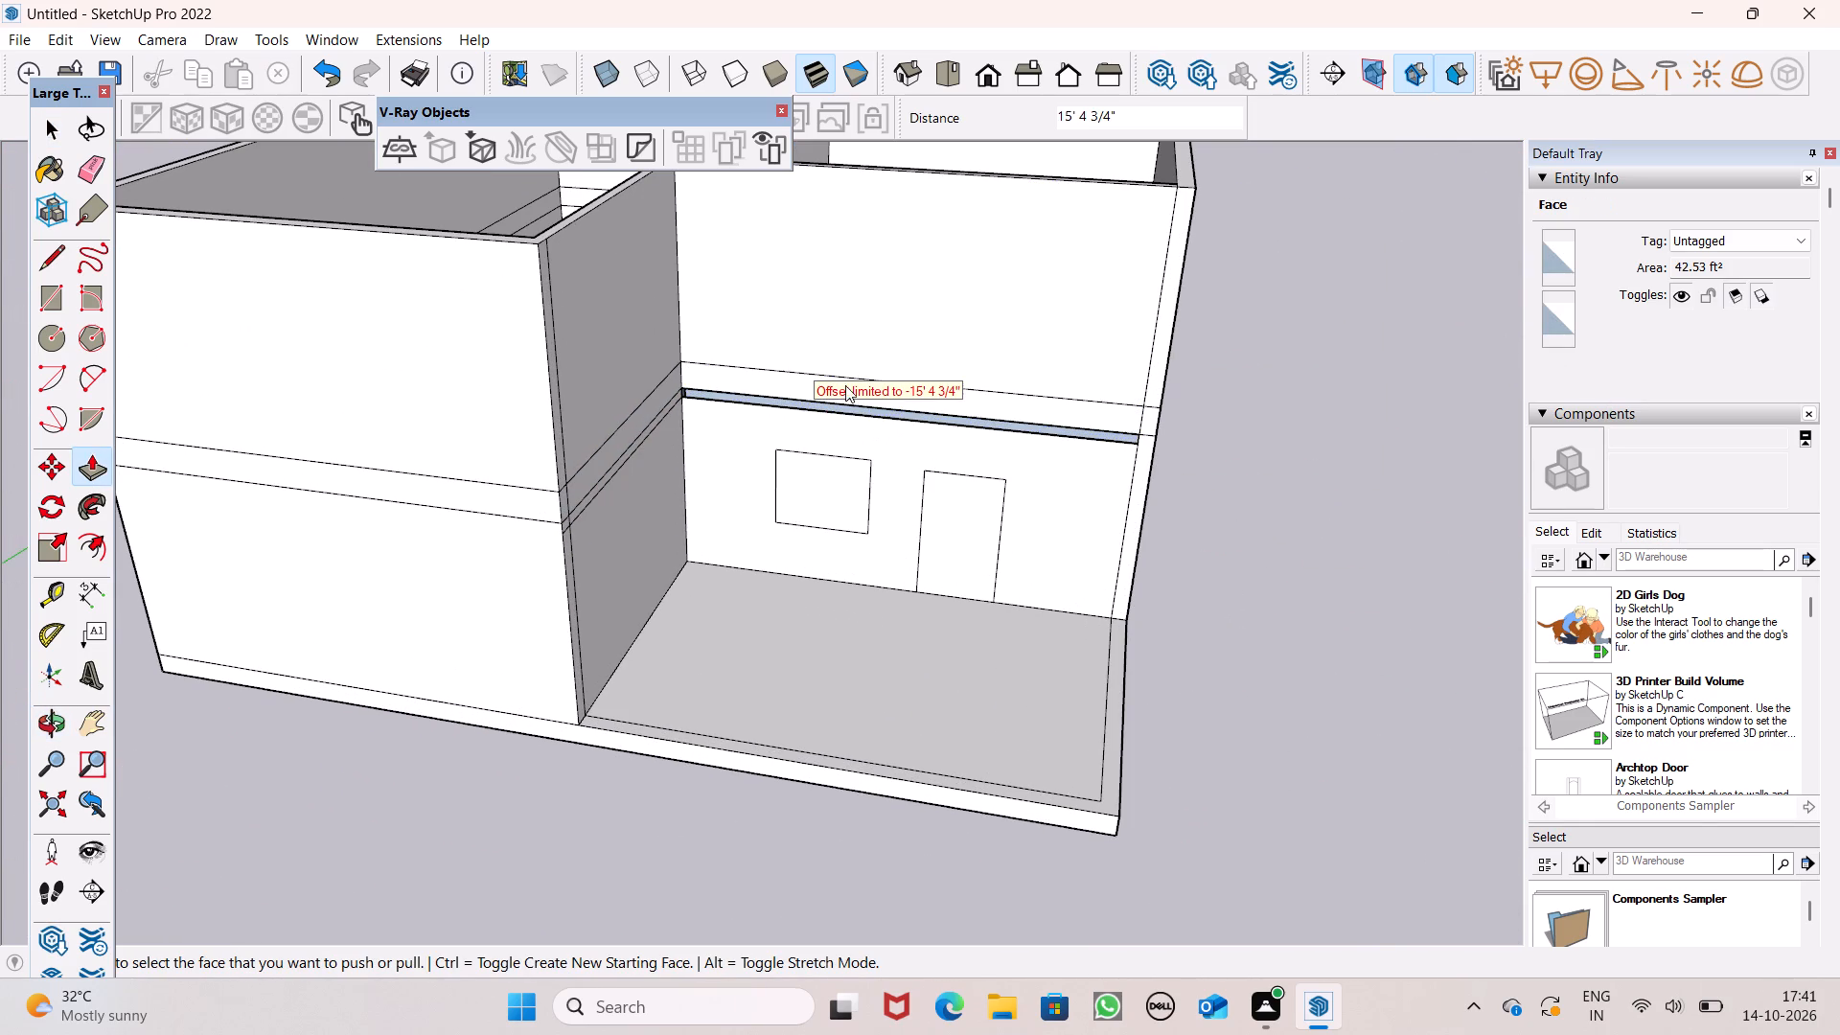
Undo the last push of the upper porch slab's front edge face.
key("space")
scroll(846, 360, "up", 1)
middle_click_drag(846, 360, 656, 248)
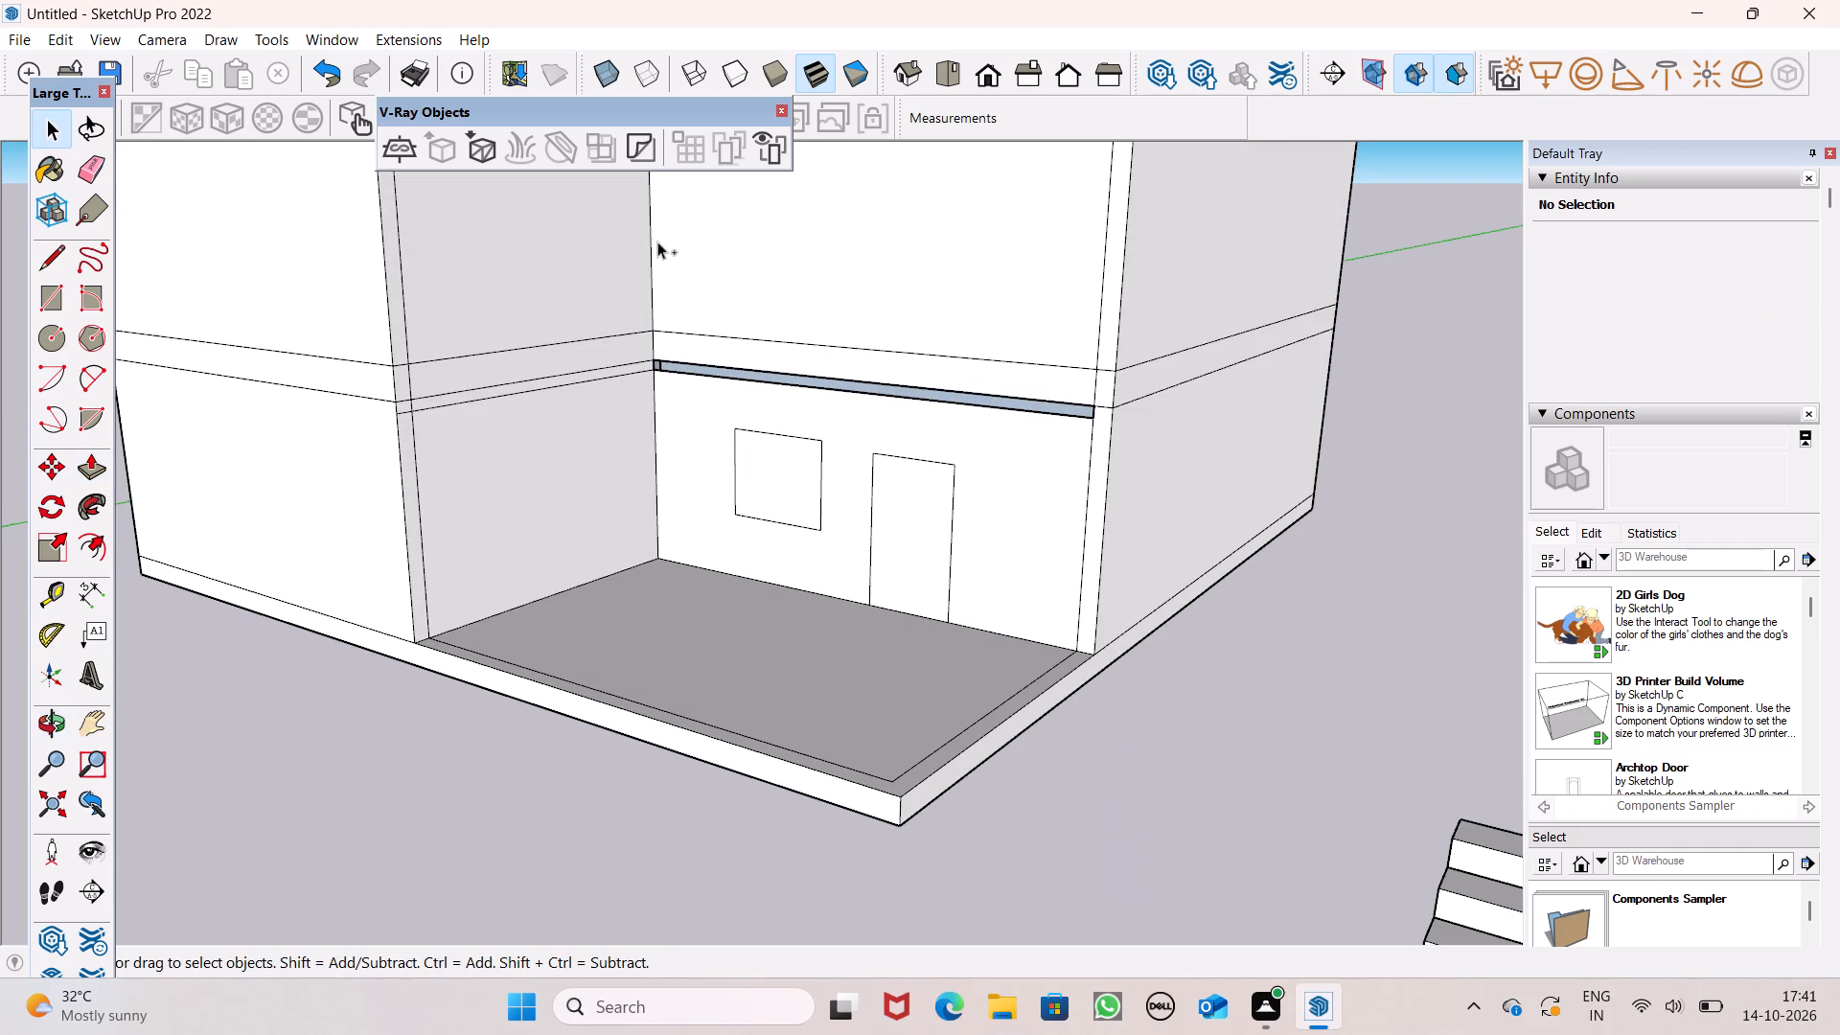
key("ctrl+z")
middle_click_drag(745, 351, 913, 328)
scroll(862, 213, "up", 1)
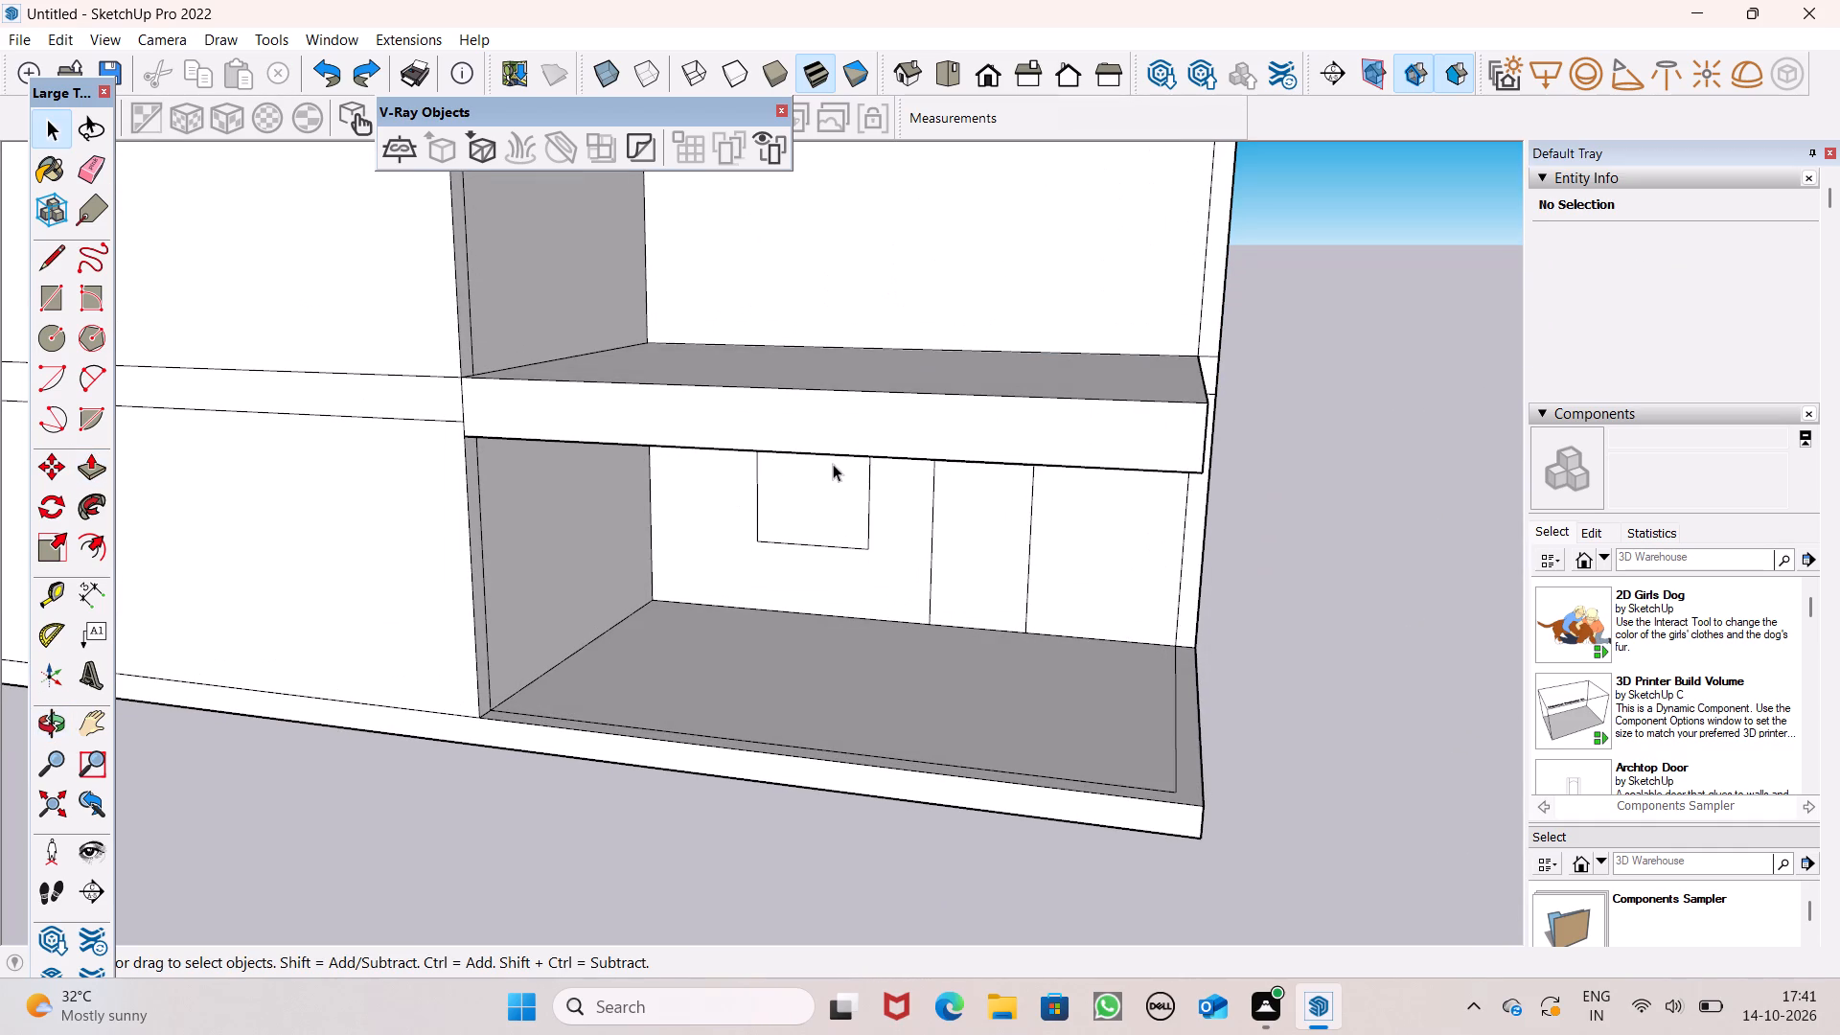
Push the underside of the upper porch slab up 5 11/16" to align with the wall's lower band line.
left_click_drag(83, 473, 92, 471)
middle_click_drag(603, 369, 661, 206)
left_click_drag(570, 312, 525, 284)
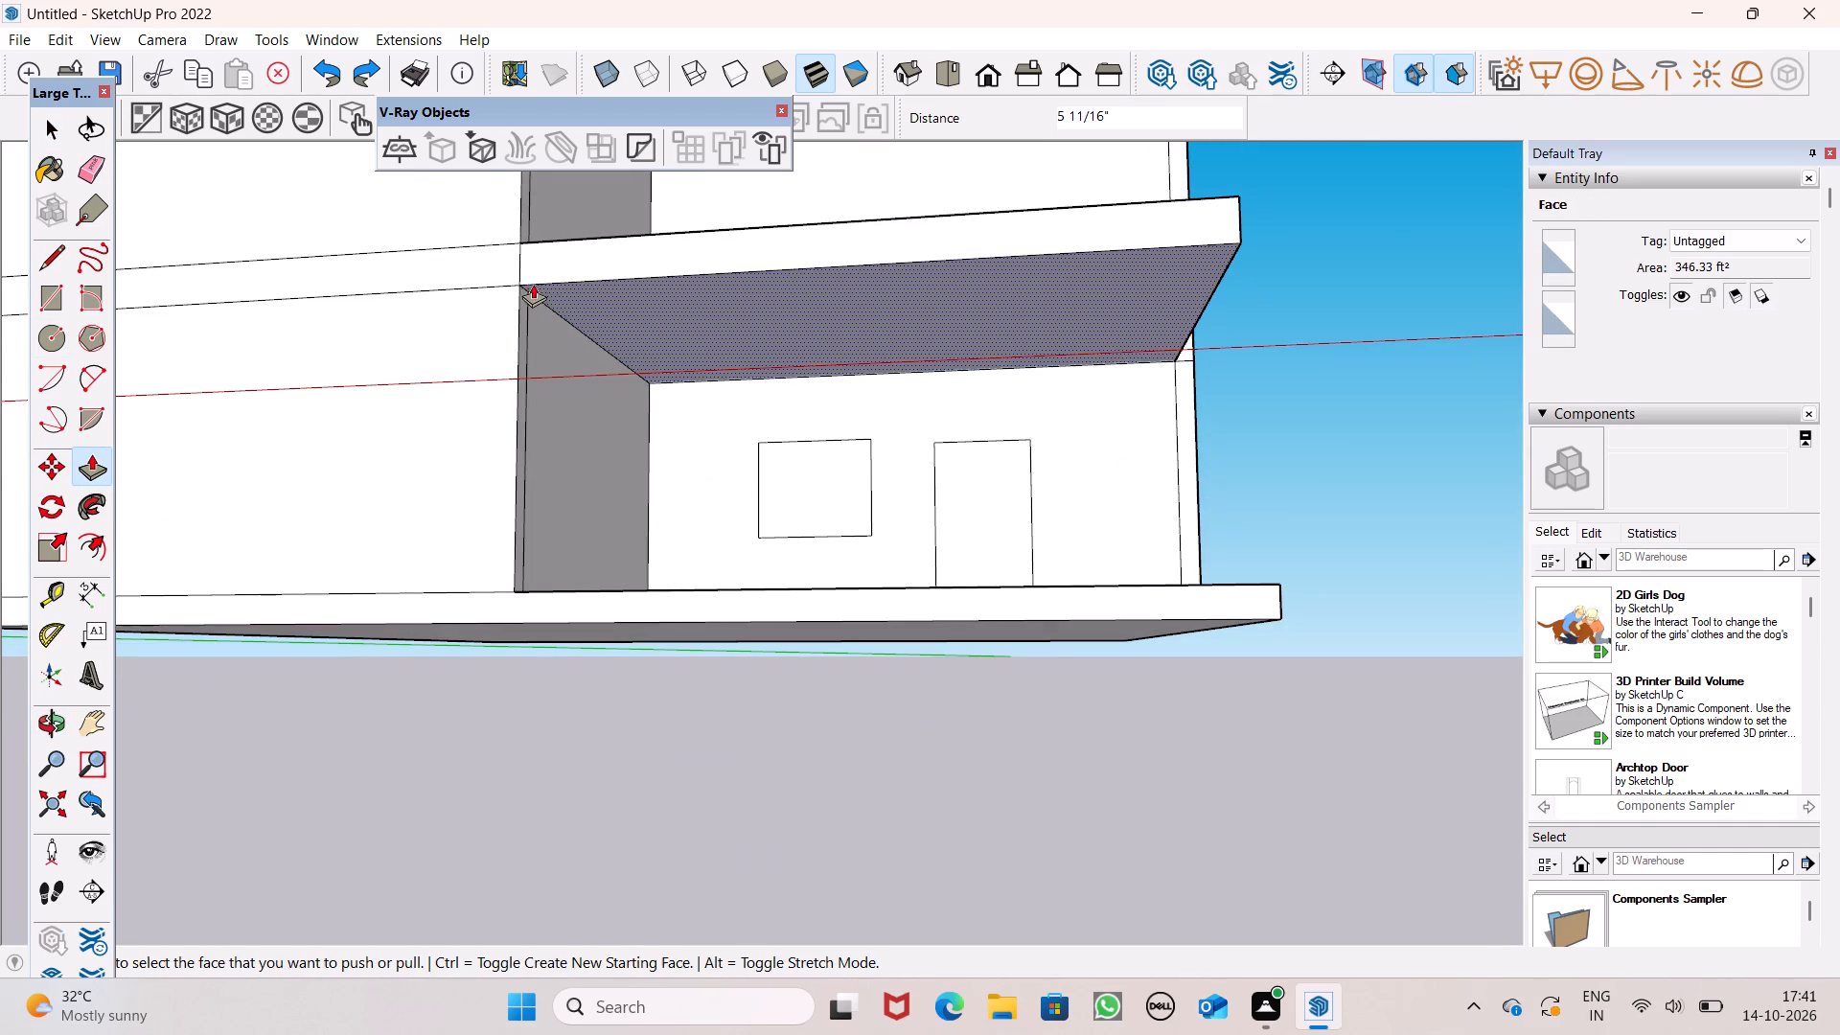
scroll(741, 287, "down", 2)
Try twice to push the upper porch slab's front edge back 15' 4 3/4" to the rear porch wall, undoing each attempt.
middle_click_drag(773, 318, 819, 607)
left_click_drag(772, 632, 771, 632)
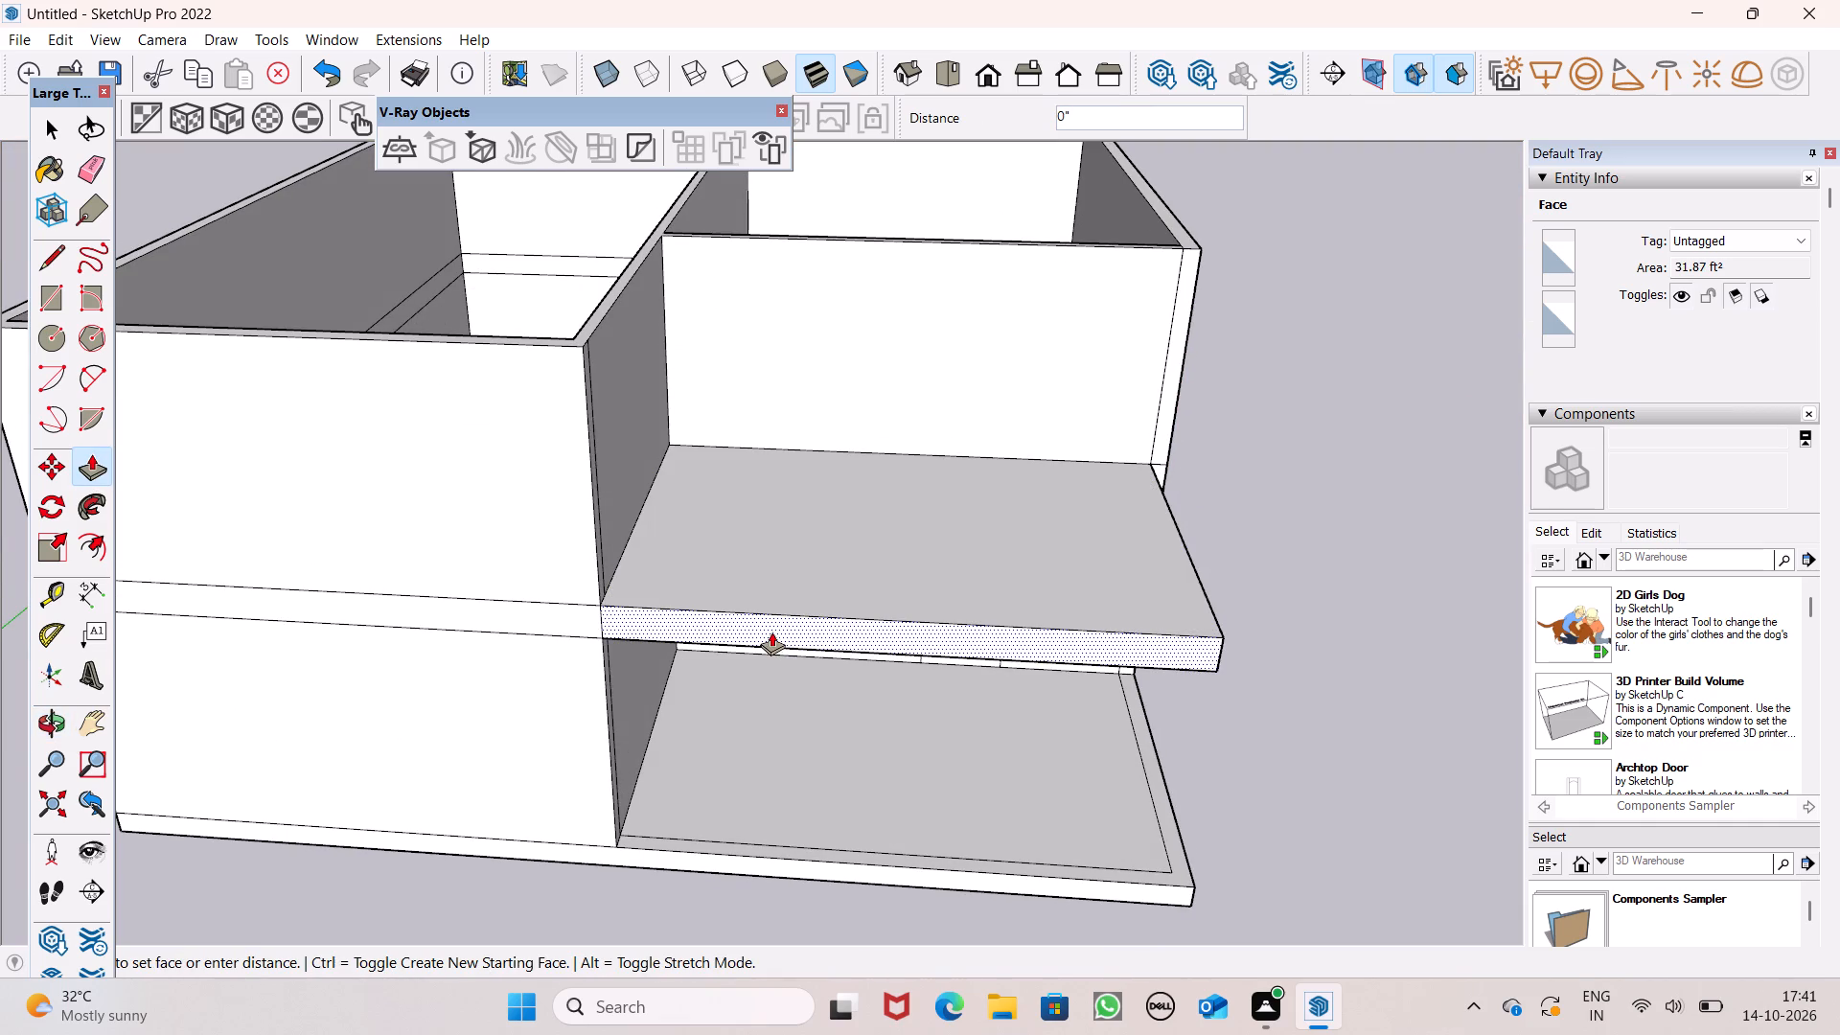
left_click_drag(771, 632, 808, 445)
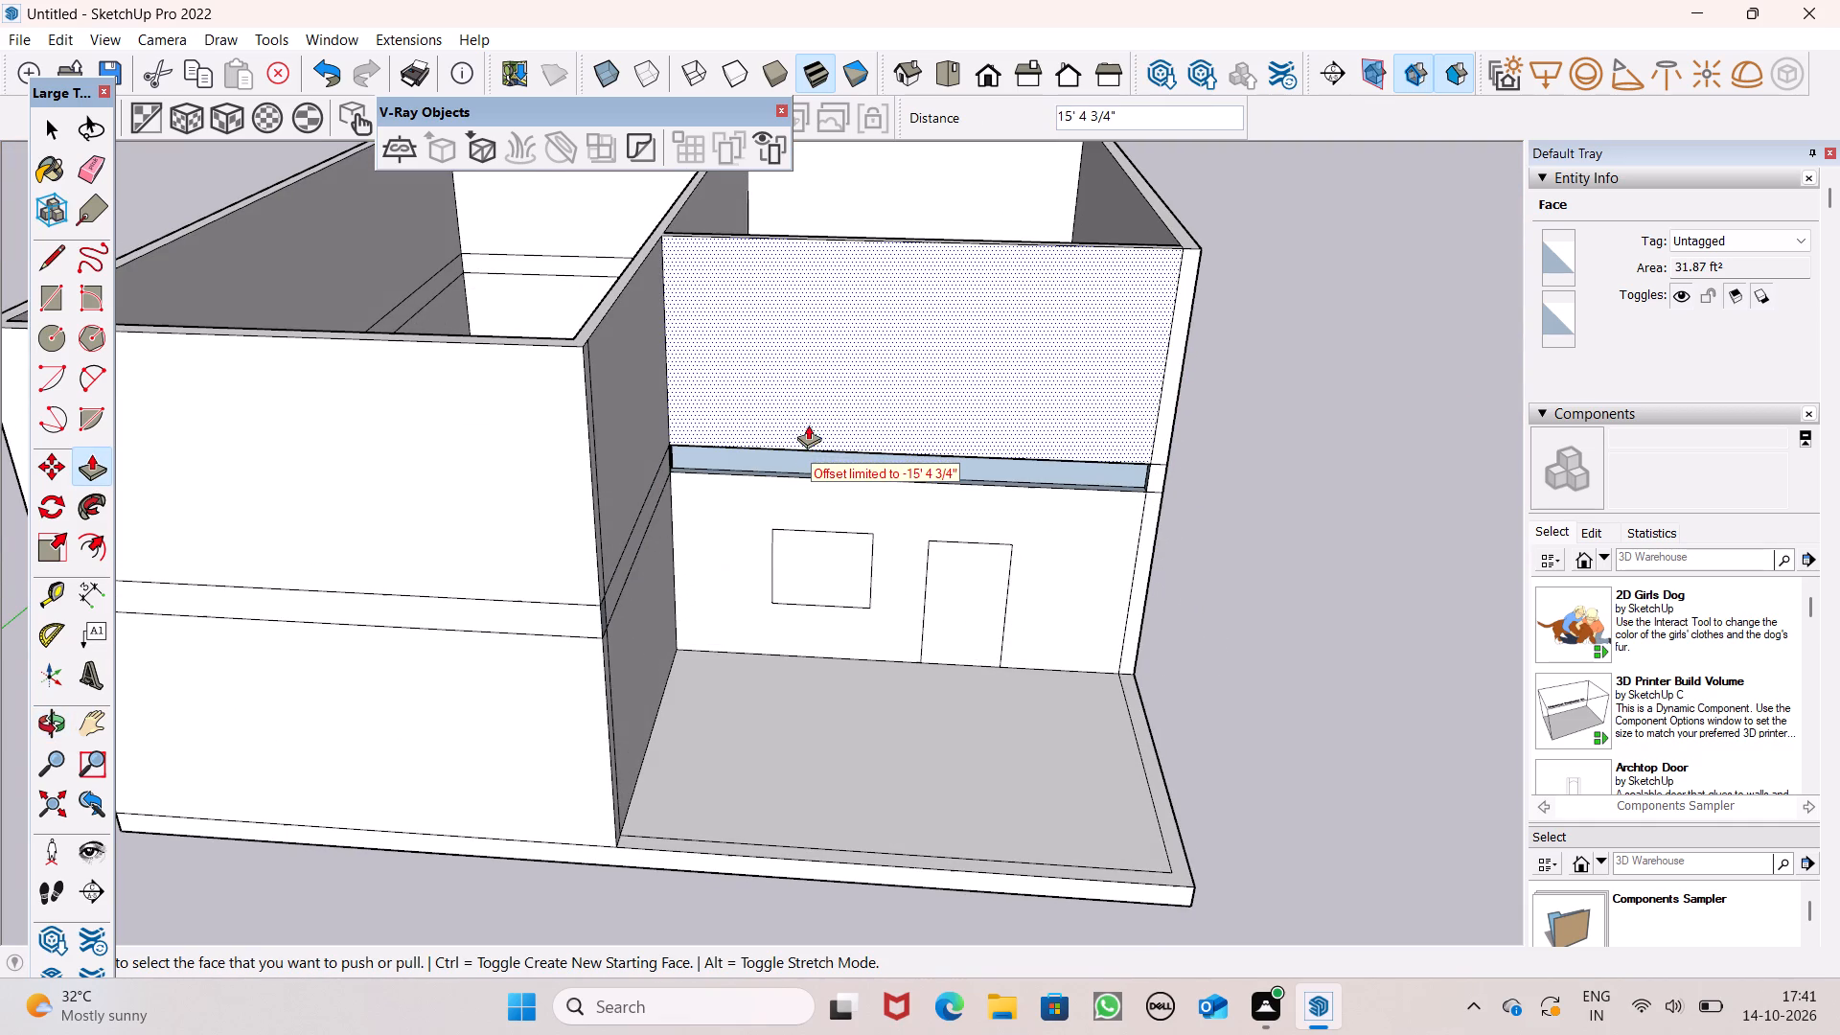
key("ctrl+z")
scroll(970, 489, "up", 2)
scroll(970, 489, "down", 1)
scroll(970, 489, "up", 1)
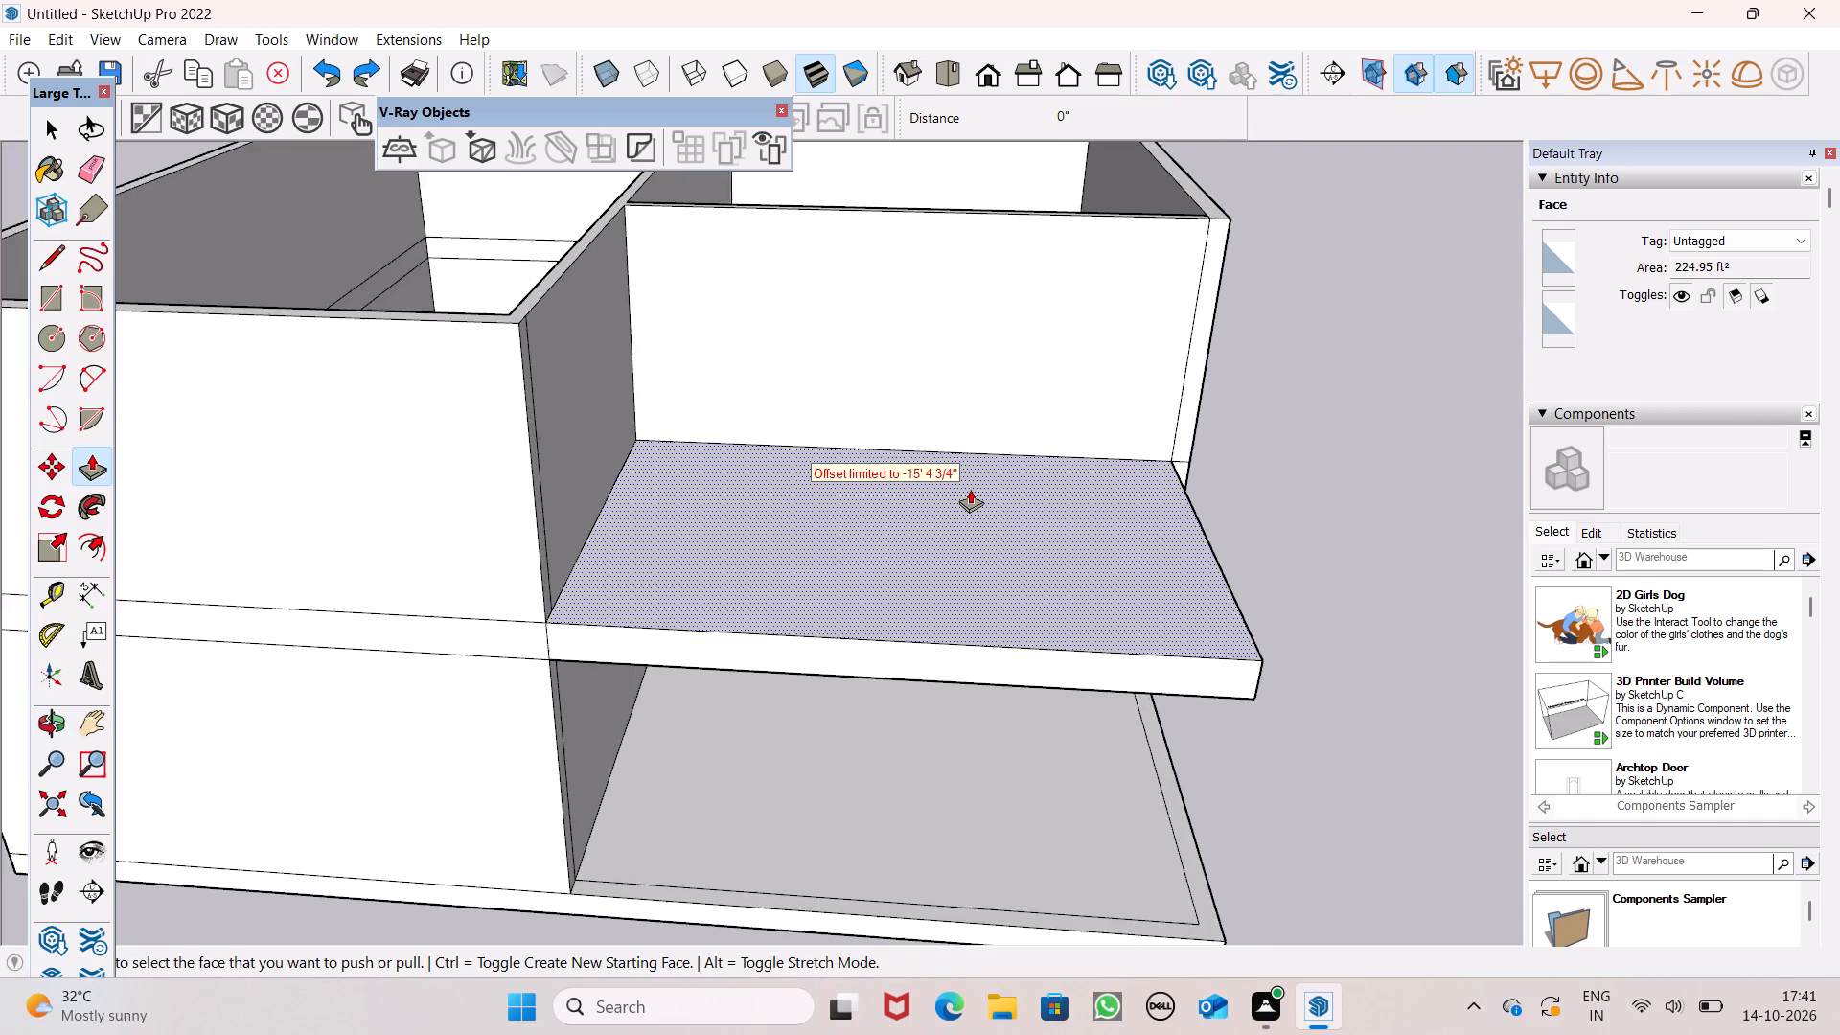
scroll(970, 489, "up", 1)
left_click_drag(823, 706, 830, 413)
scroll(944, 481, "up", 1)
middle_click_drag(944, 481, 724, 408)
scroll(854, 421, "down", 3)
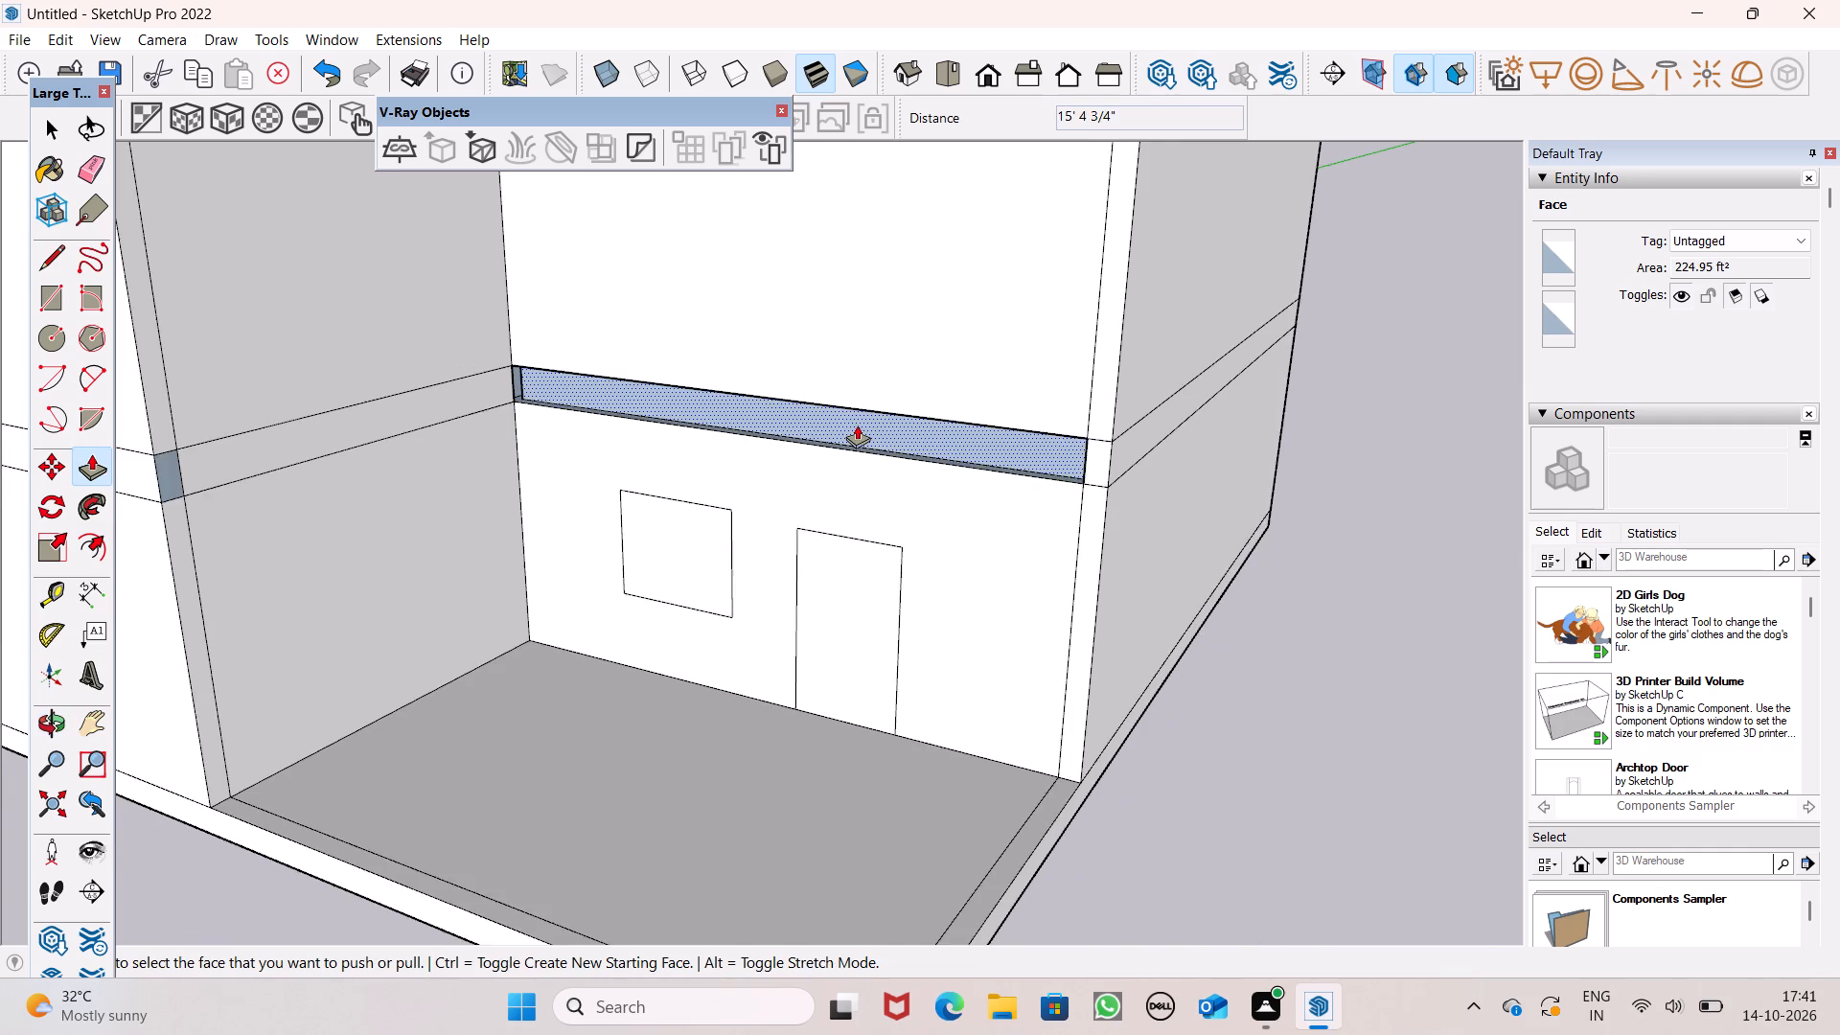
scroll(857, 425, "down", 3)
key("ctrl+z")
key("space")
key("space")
Push the ground-floor porch side wall without window or door through its 6" thickness to open it into the long room.
scroll(716, 400, "down", 1)
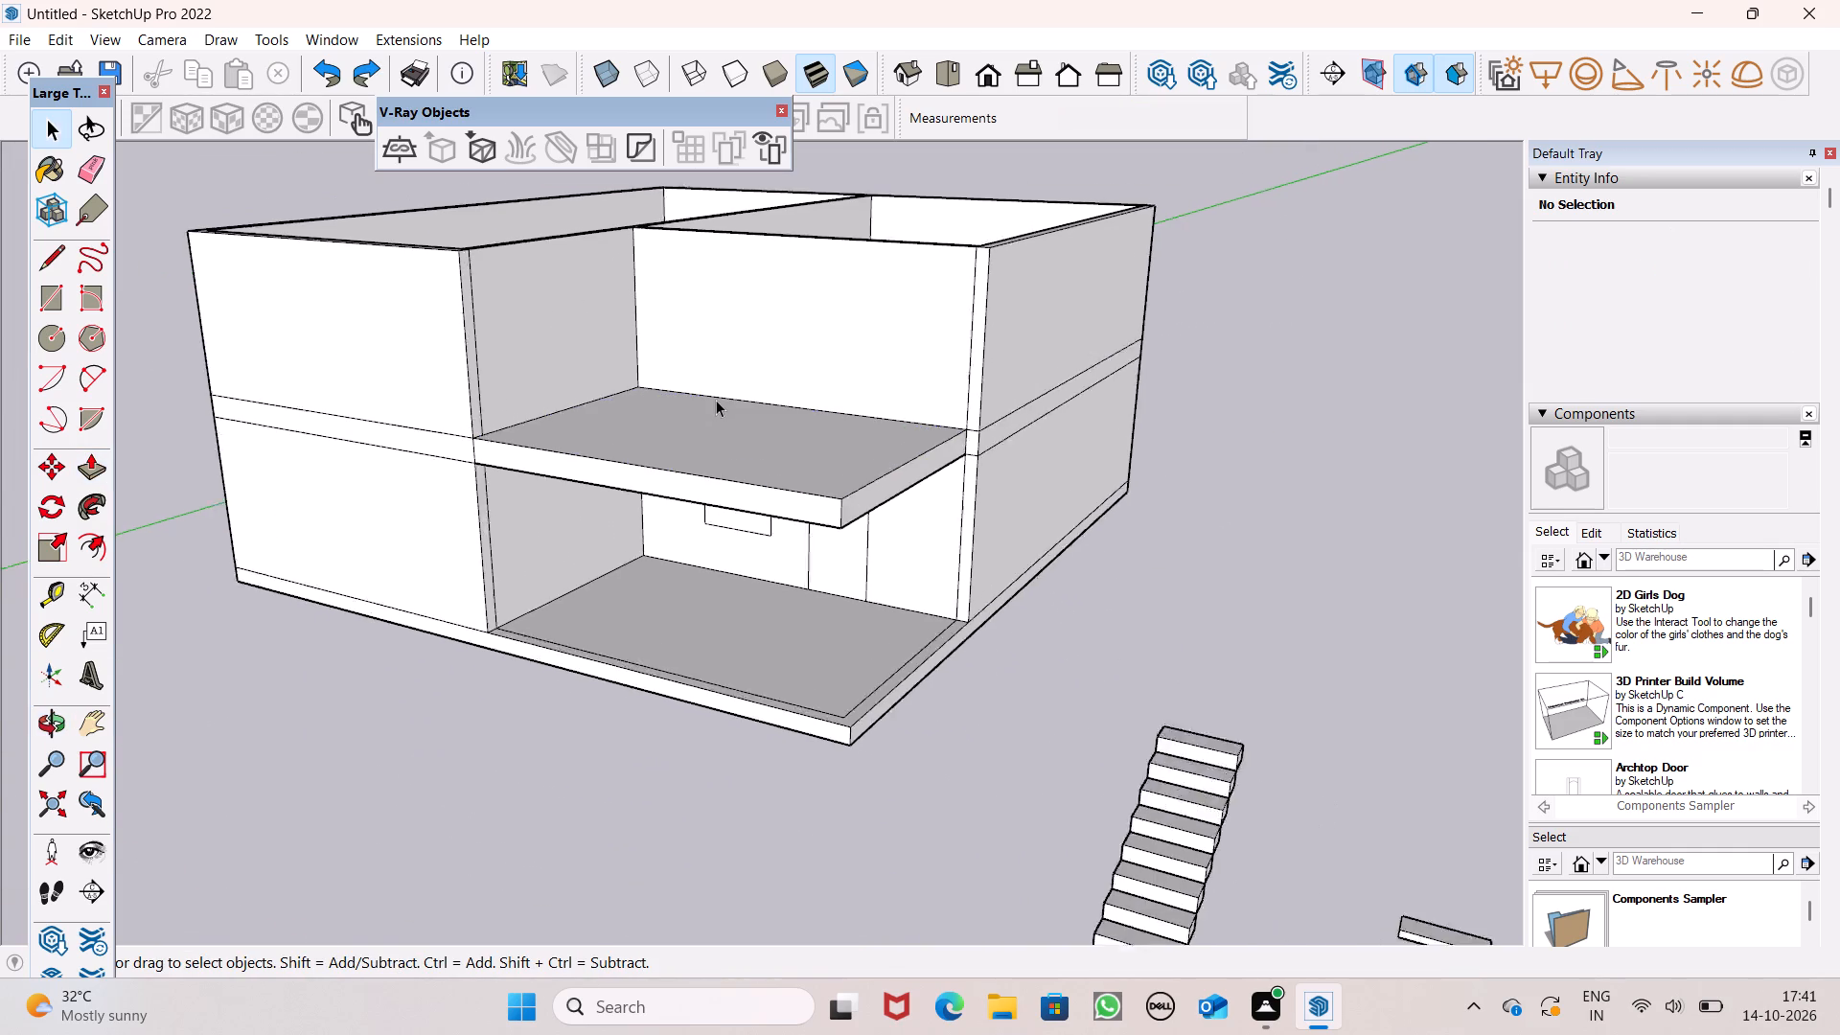
scroll(716, 400, "down", 4)
middle_click_drag(716, 401, 532, 338)
scroll(716, 401, "up", 1)
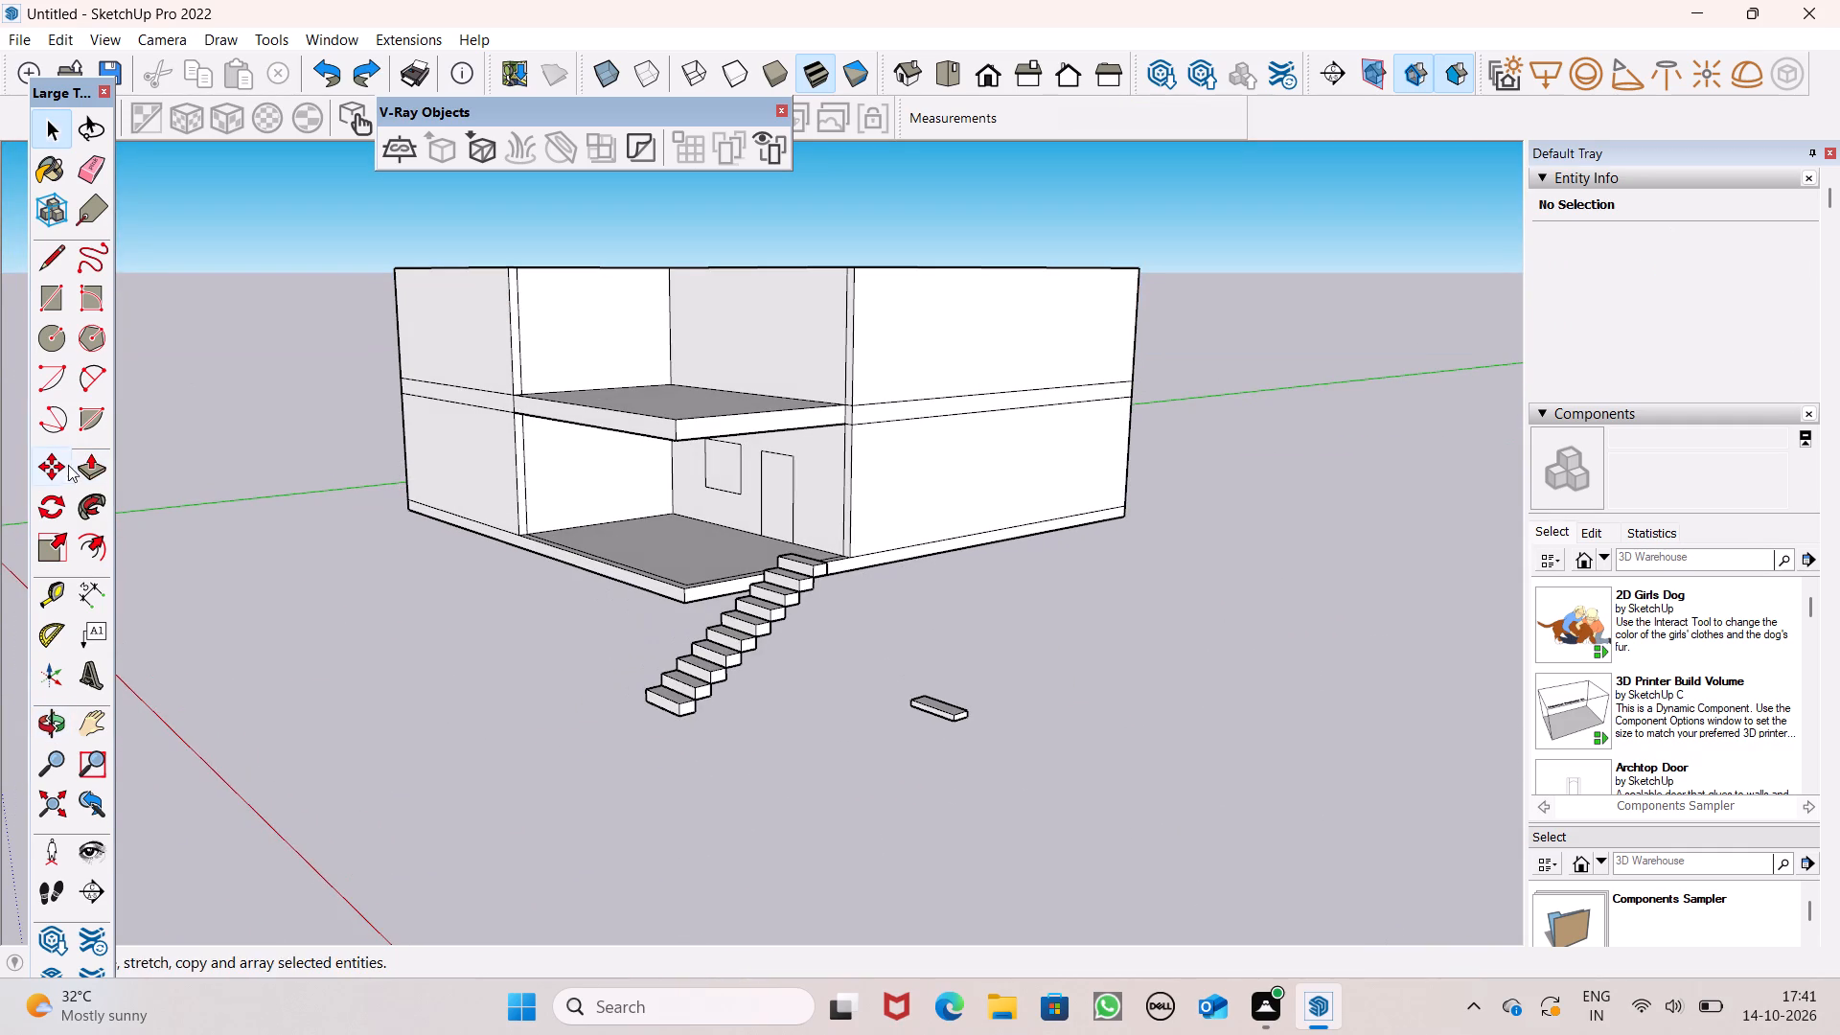
left_click(81, 464)
scroll(385, 464, "up", 6)
middle_click_drag(483, 466, 482, 399)
scroll(482, 399, "up", 2)
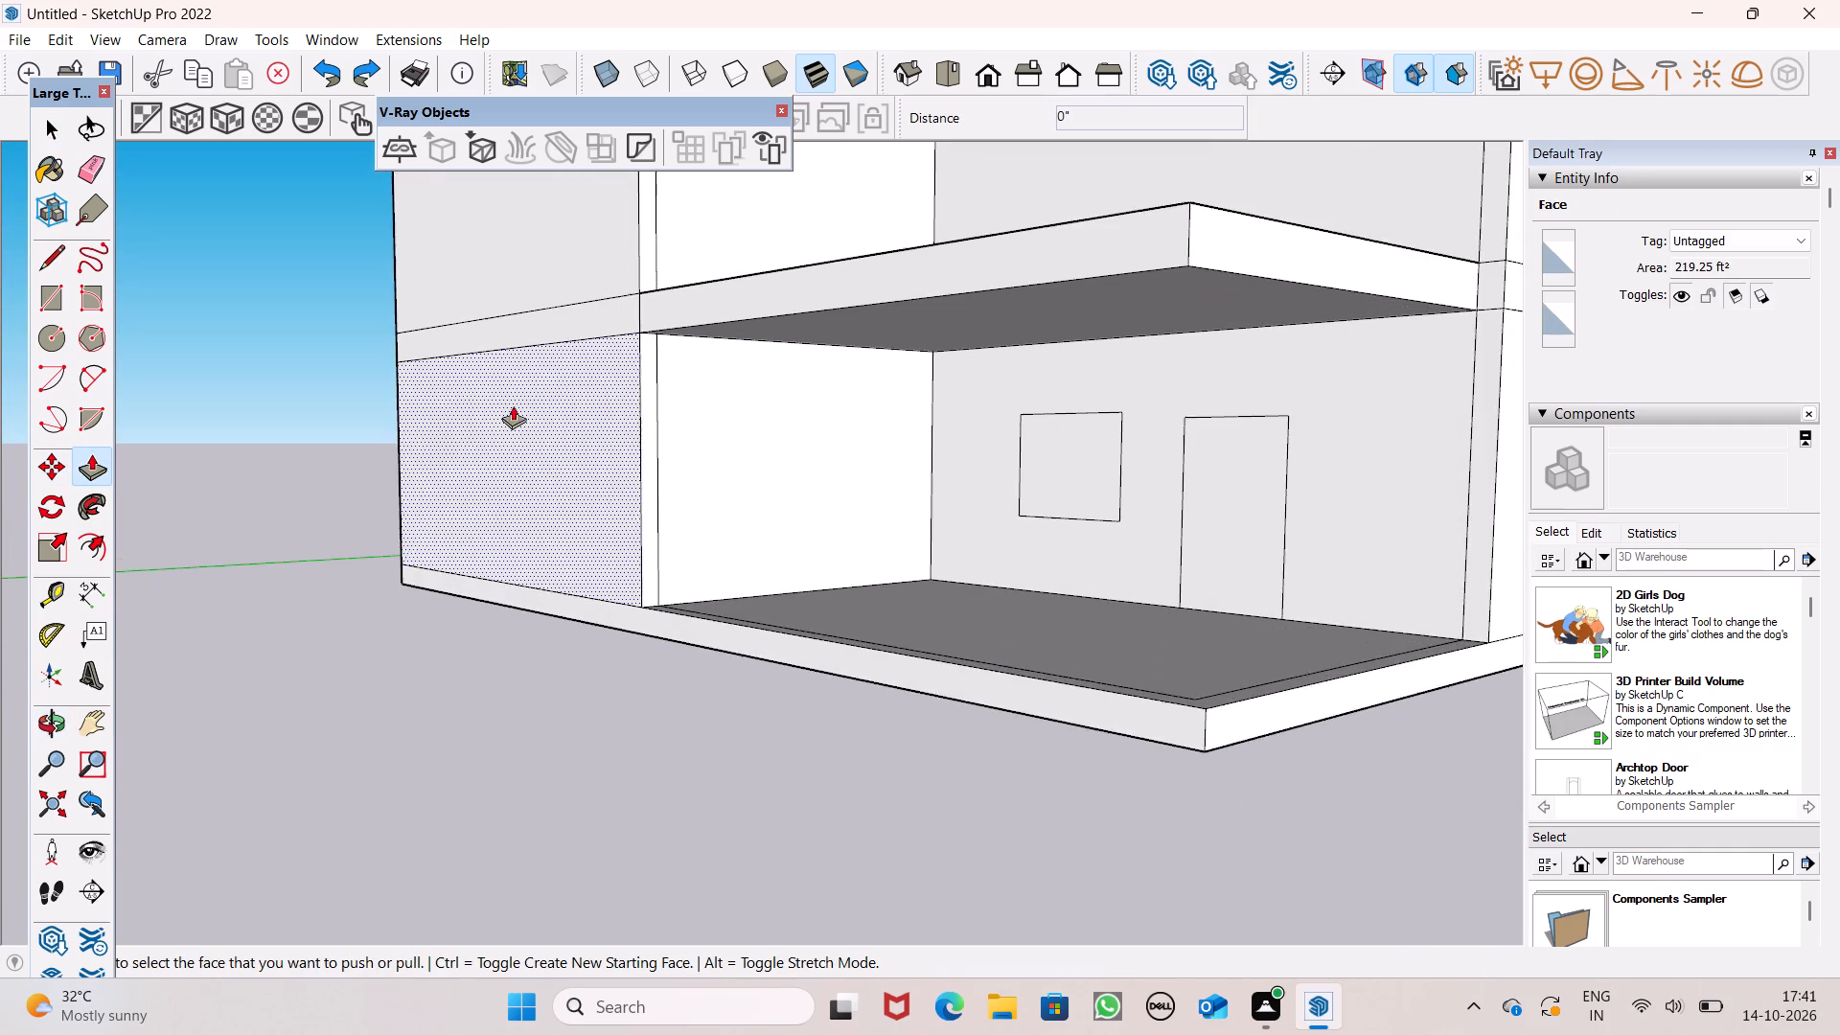
scroll(691, 423, "up", 3)
left_click_drag(756, 510, 746, 469)
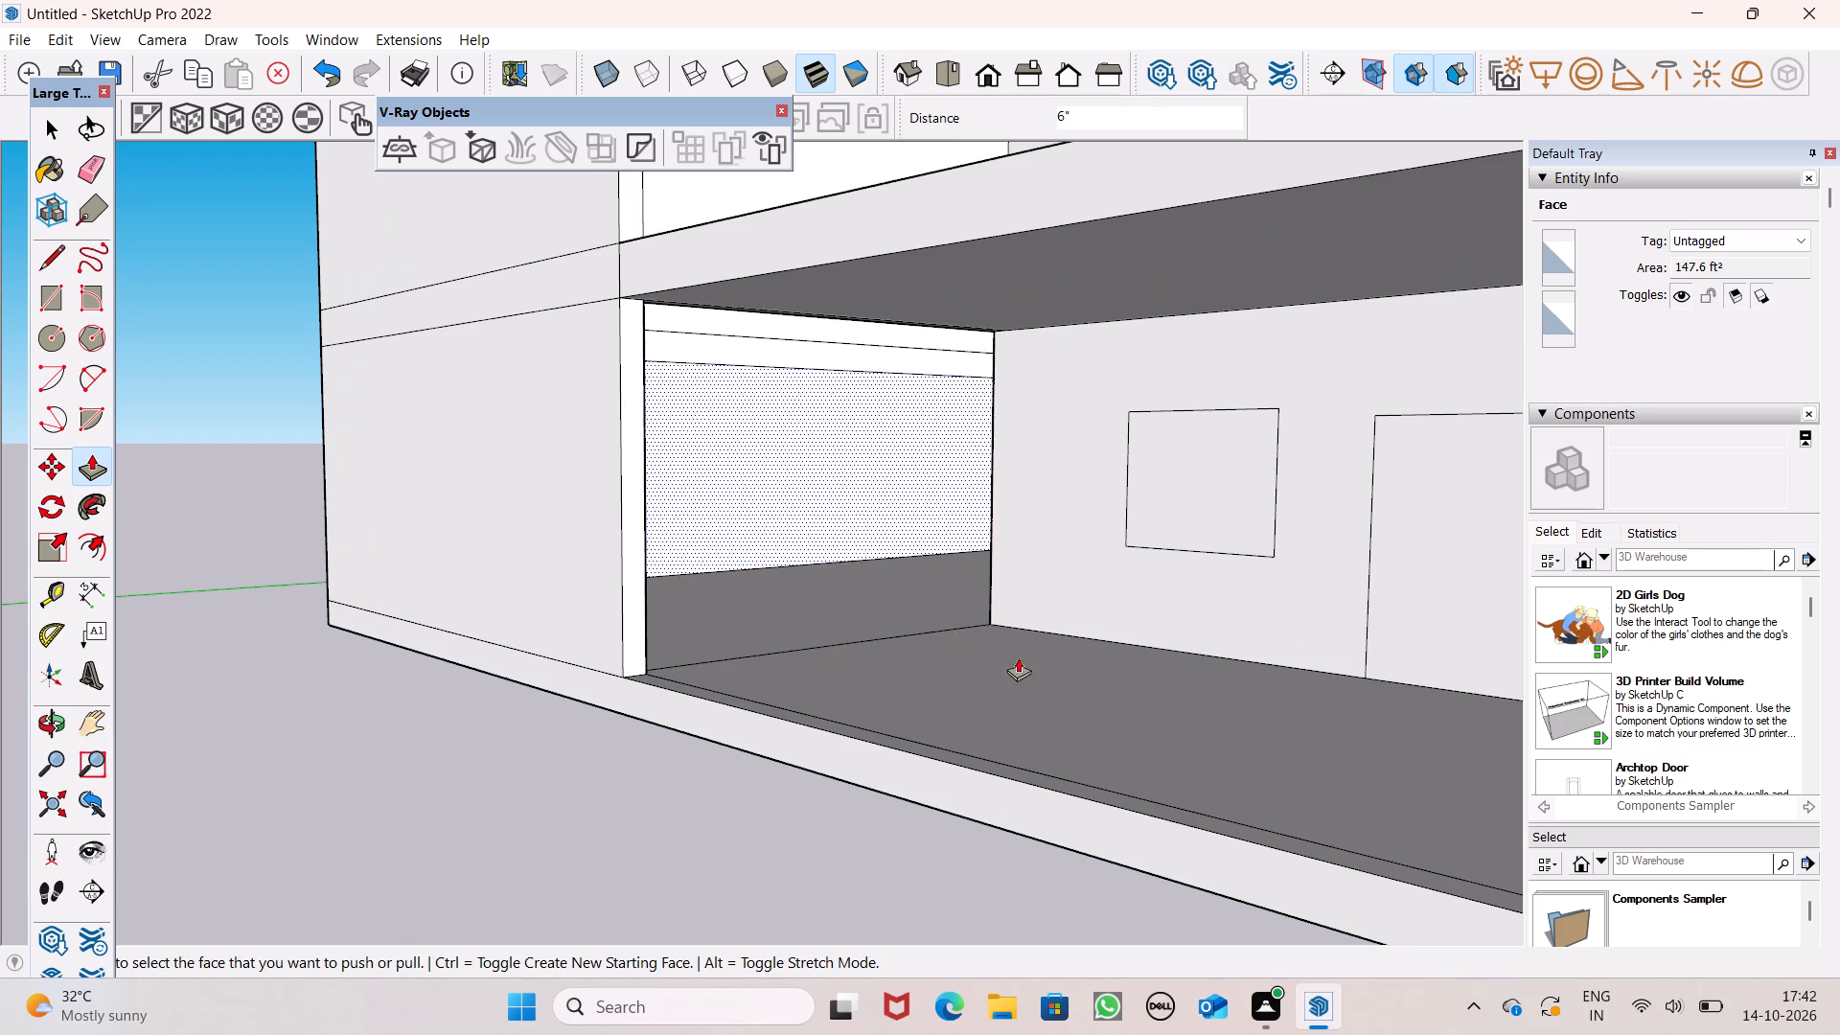
scroll(1065, 675, "down", 1)
middle_click_drag(1052, 626, 885, 672)
key("space")
key("space")
Select the staircase group and move it about 52' 2 3/8" from the open ground to the long room.
scroll(870, 649, "down", 6)
scroll(742, 435, "down", 5)
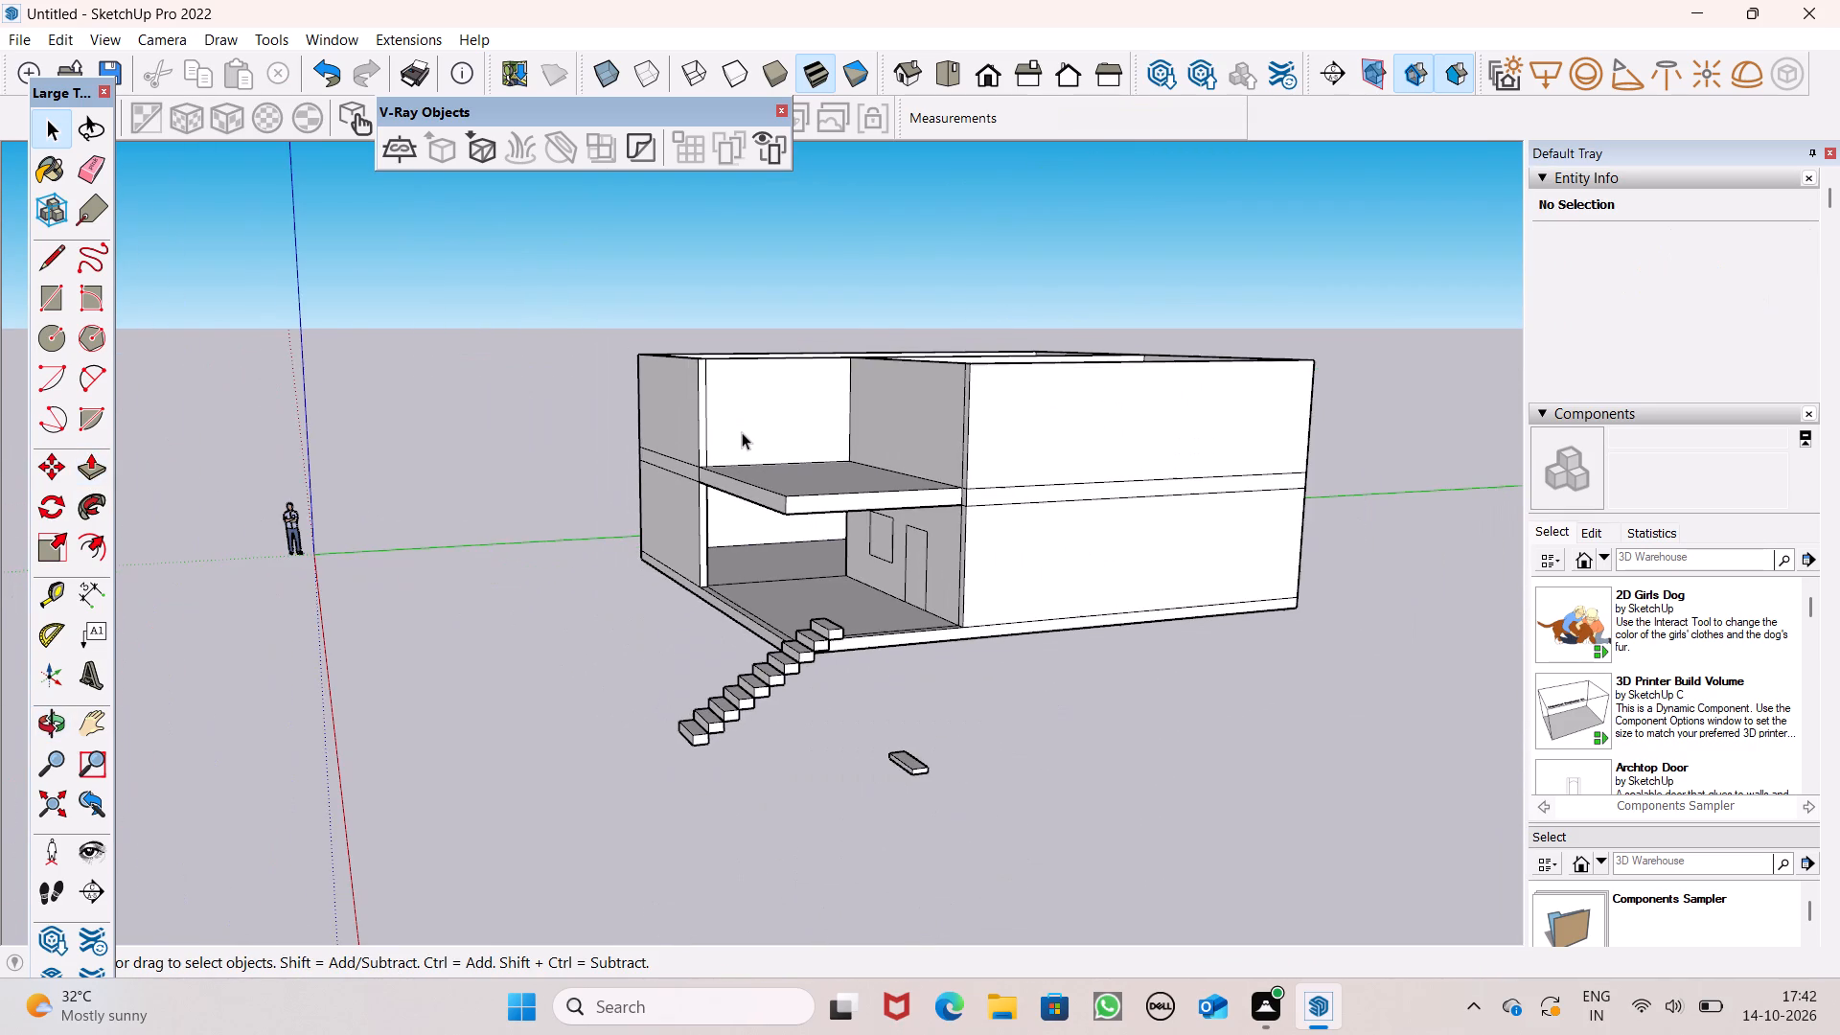
scroll(739, 428, "down", 1)
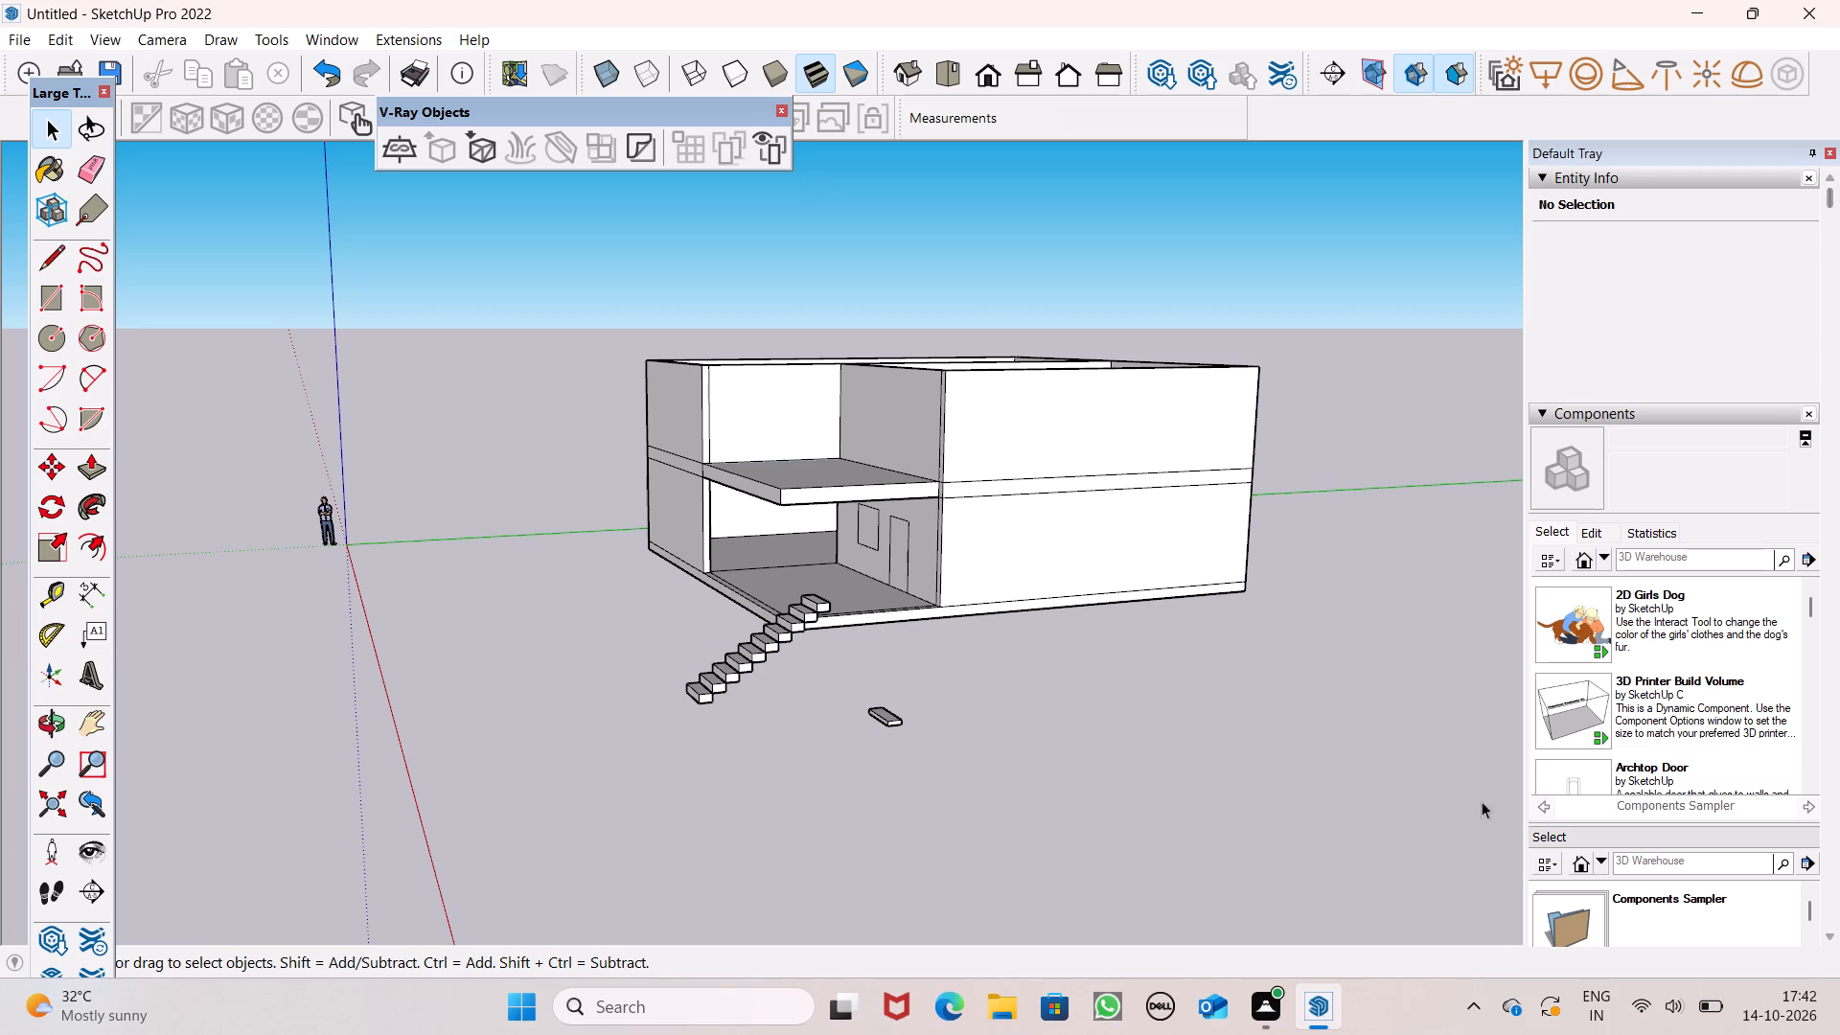
scroll(835, 594, "down", 3)
middle_click_drag(868, 648, 914, 785)
left_click(812, 718)
left_click(833, 724)
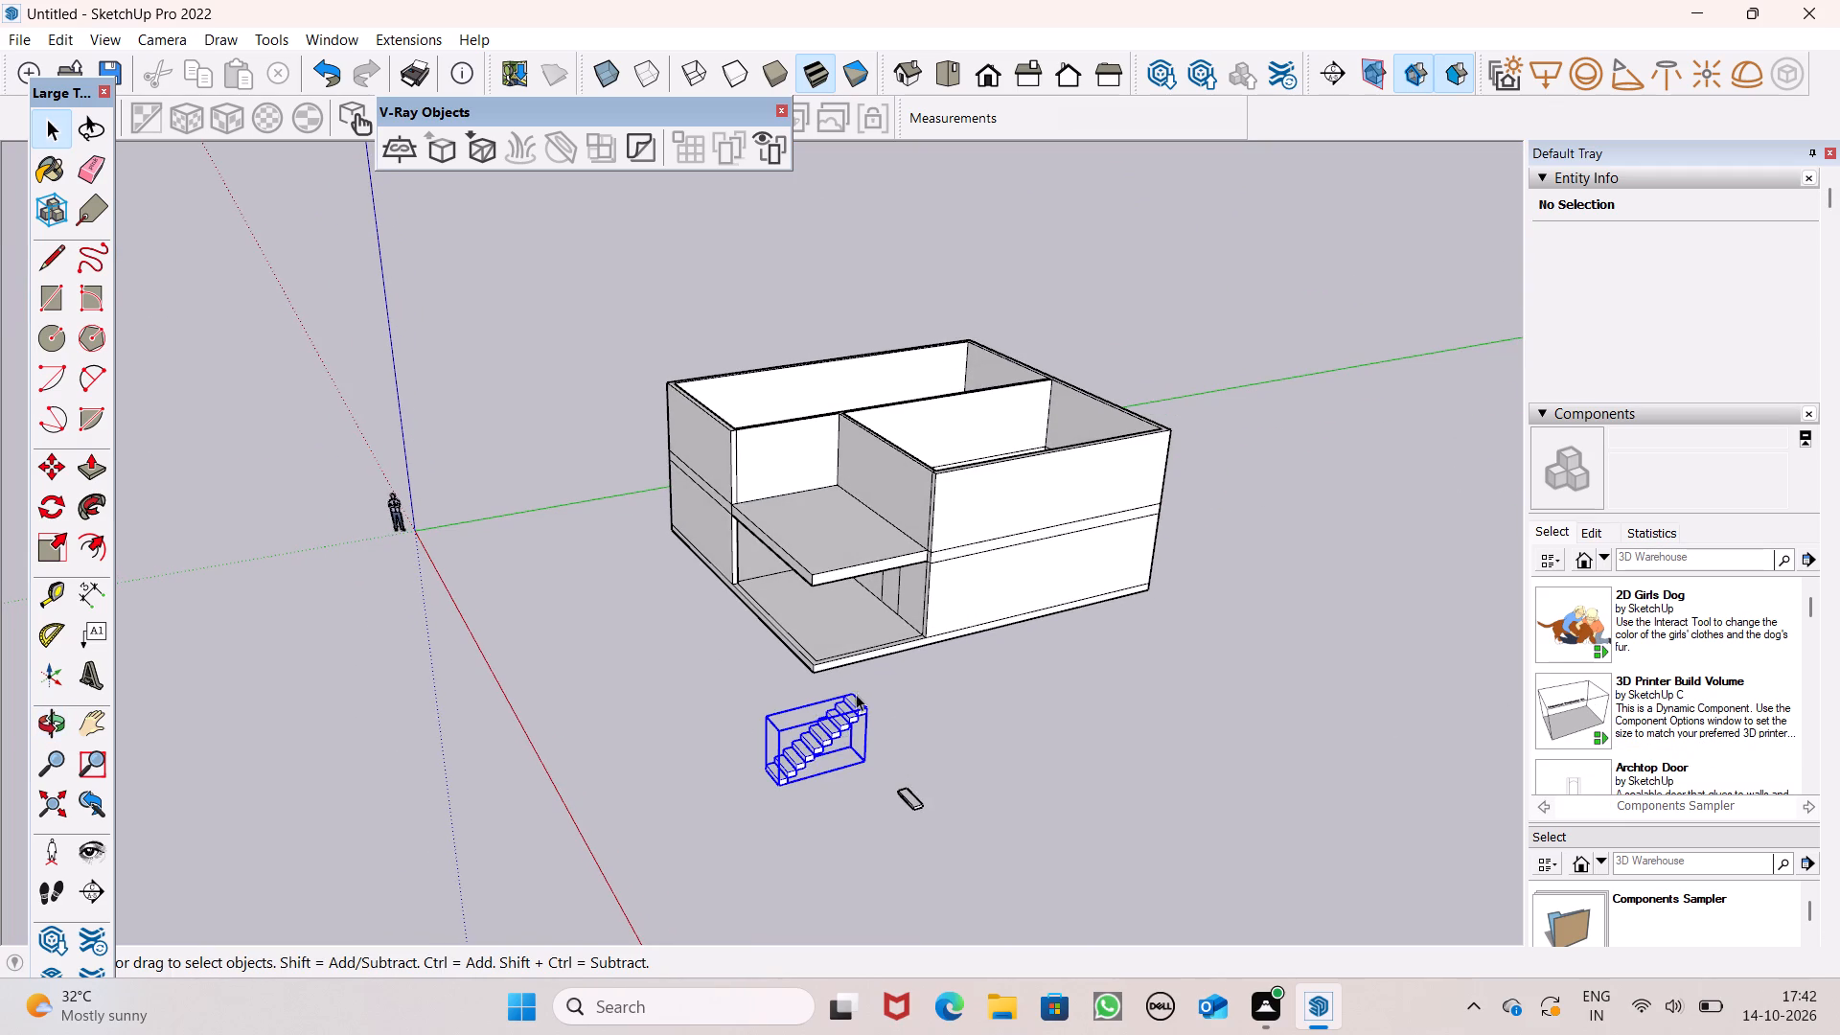
scroll(858, 691, "up", 4)
key("m")
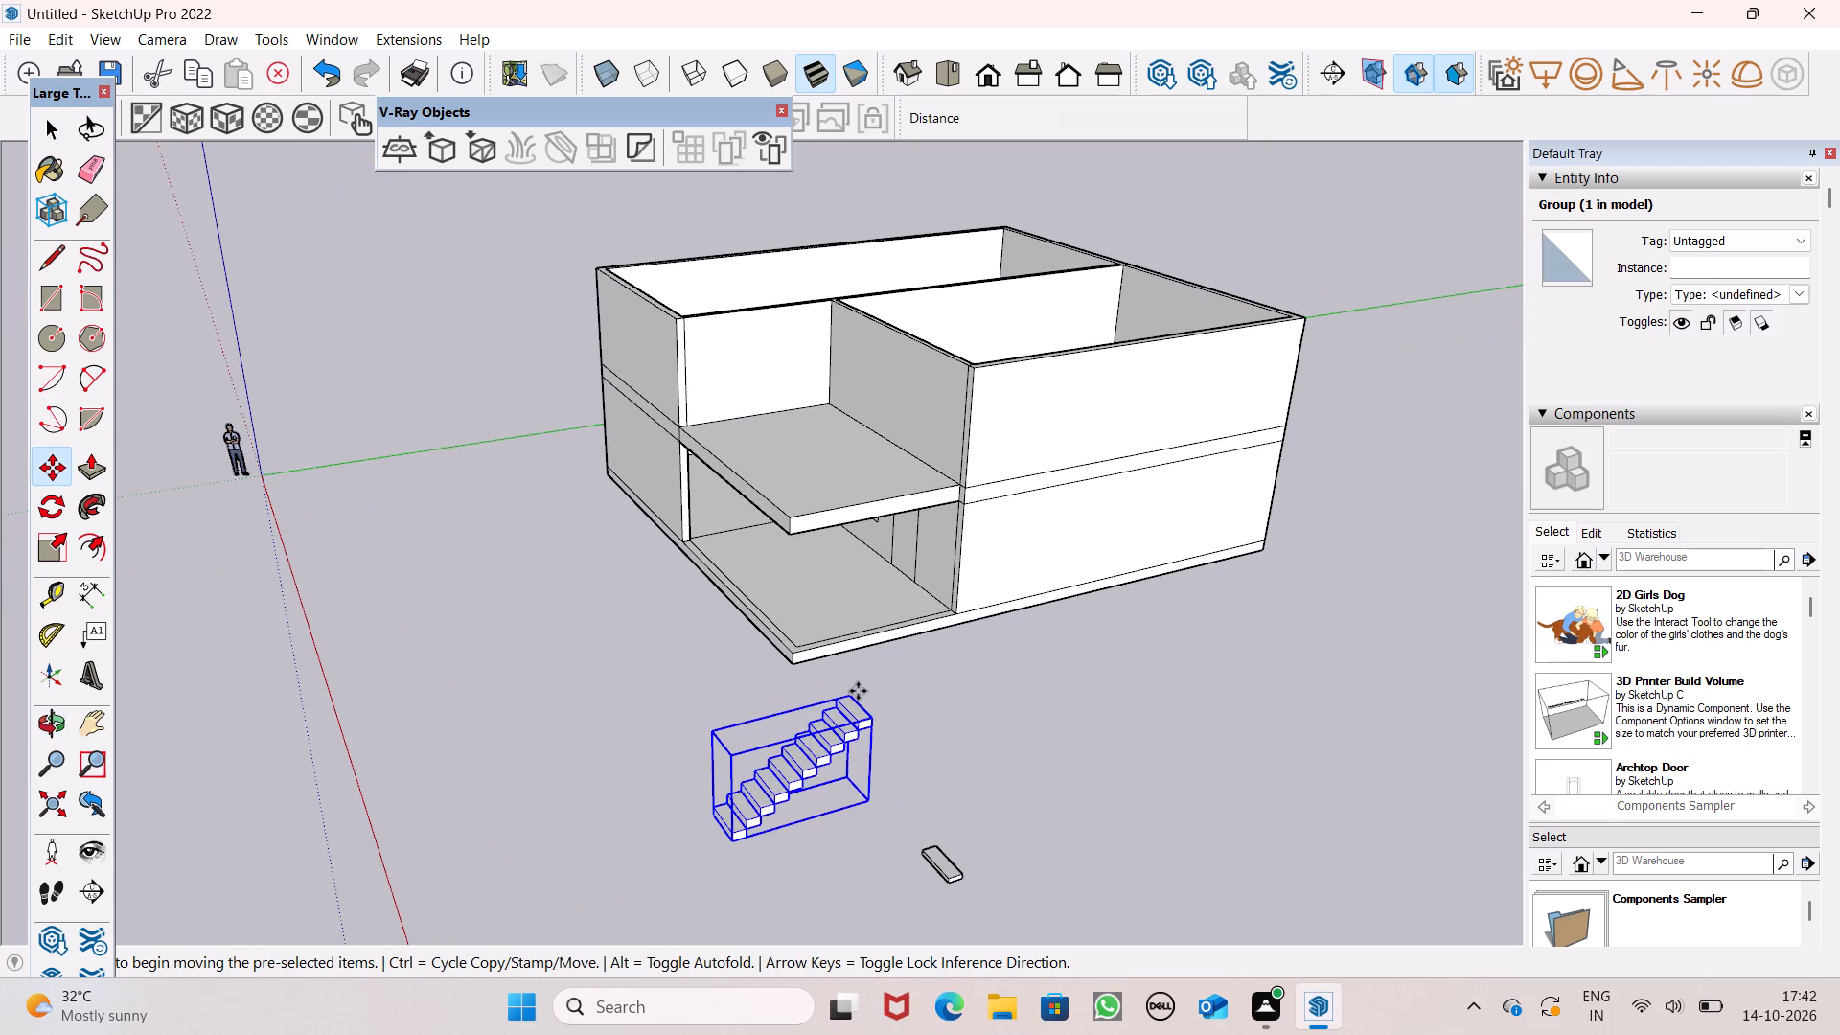
key("Return")
scroll(858, 691, "down", 7)
scroll(862, 560, "down", 3)
middle_click_drag(890, 599, 916, 660)
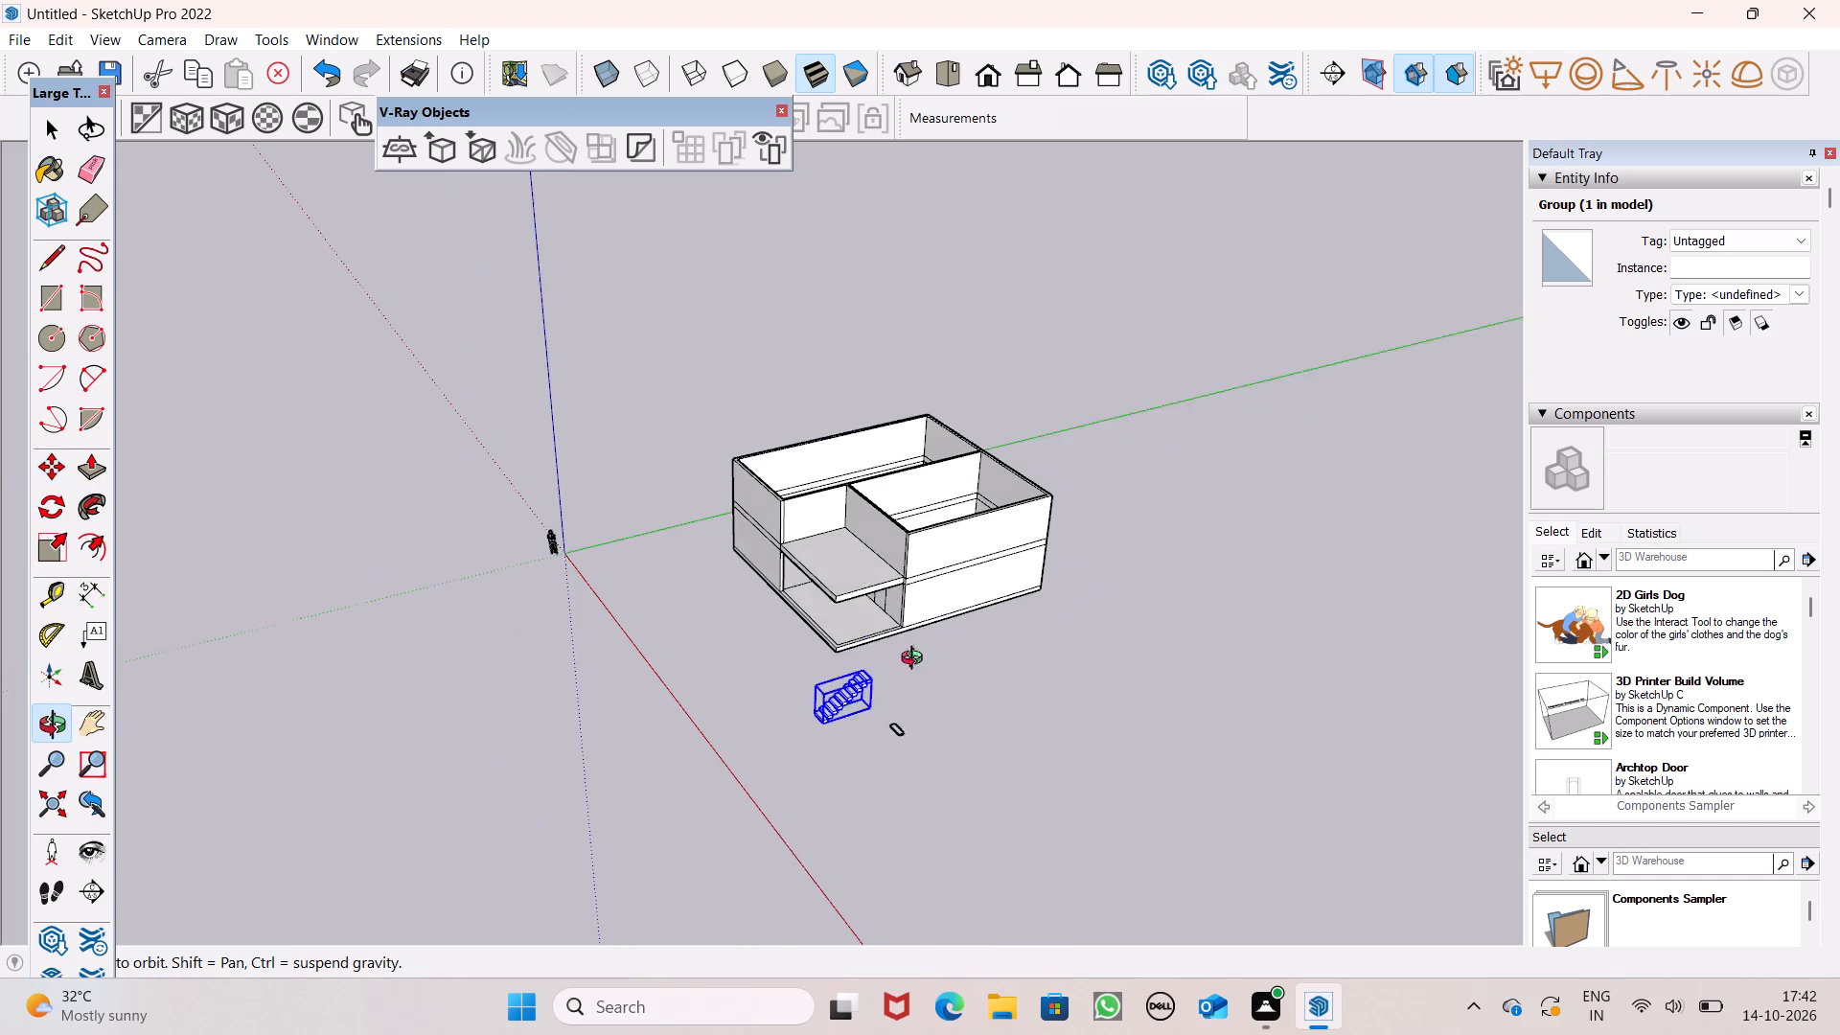
middle_click_drag(916, 660, 971, 774)
left_click_drag(897, 740, 908, 641)
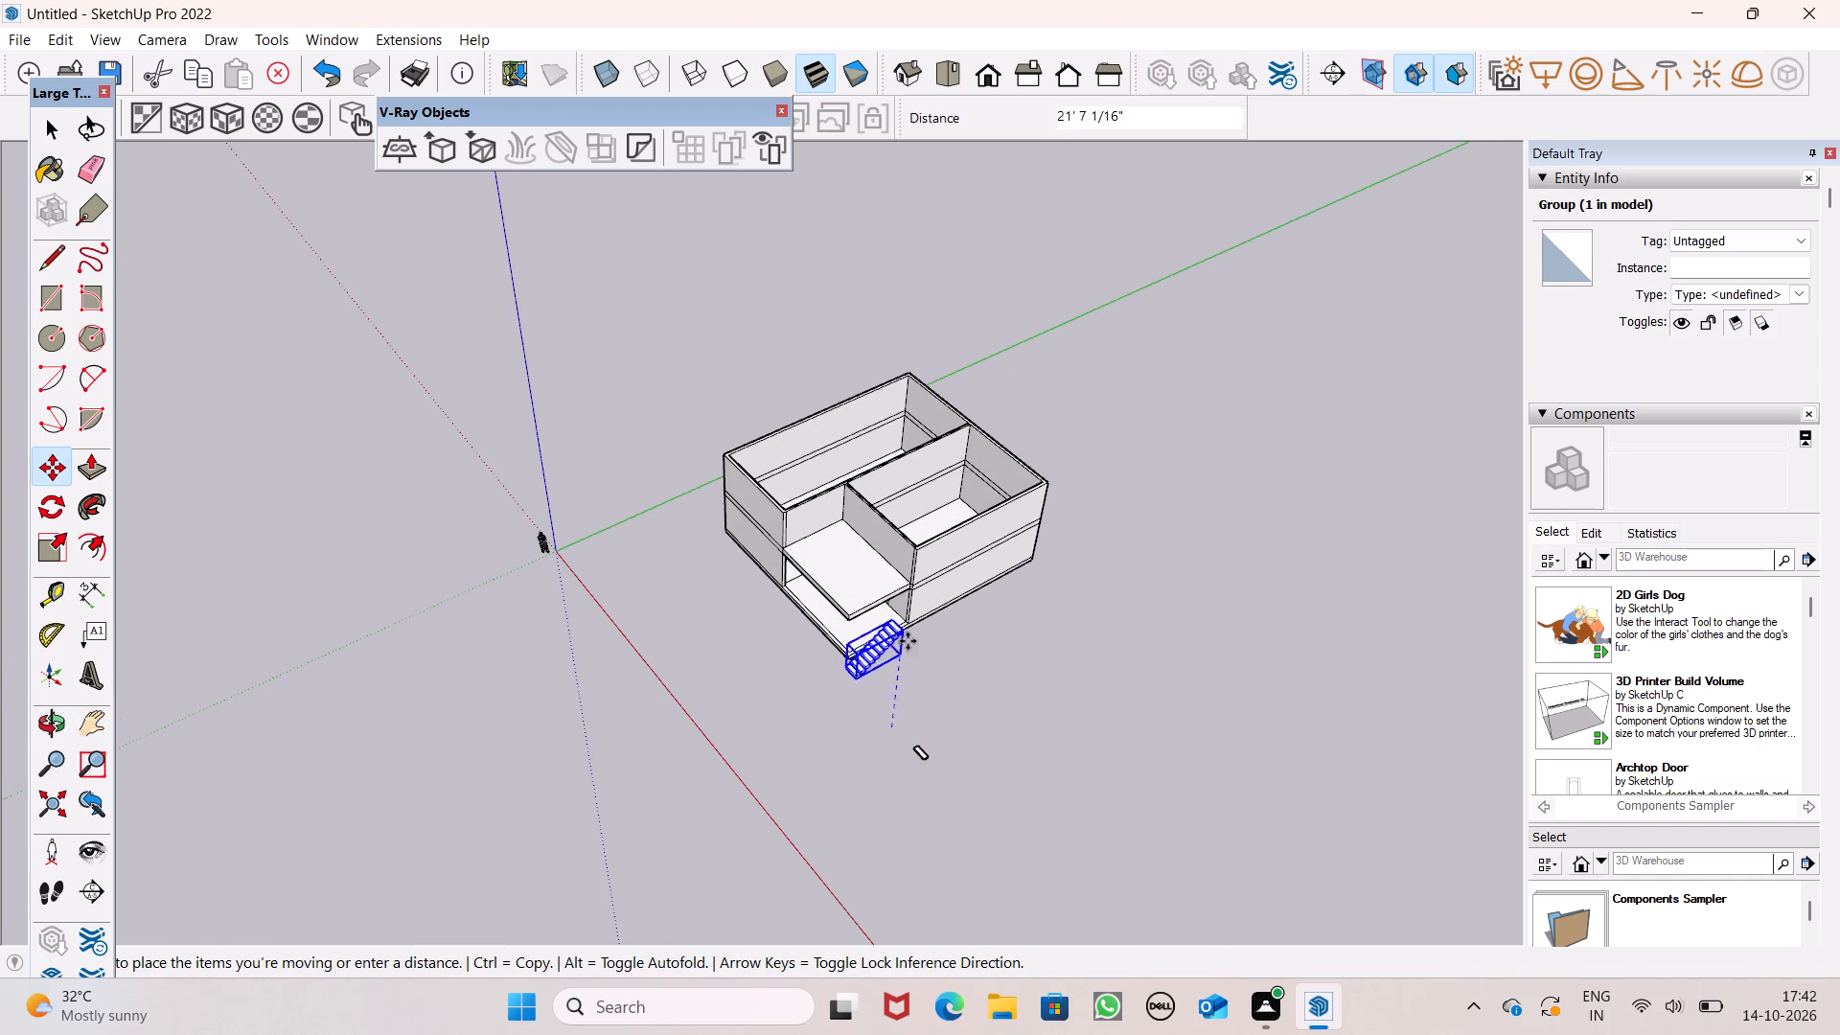
left_click_drag(908, 641, 825, 463)
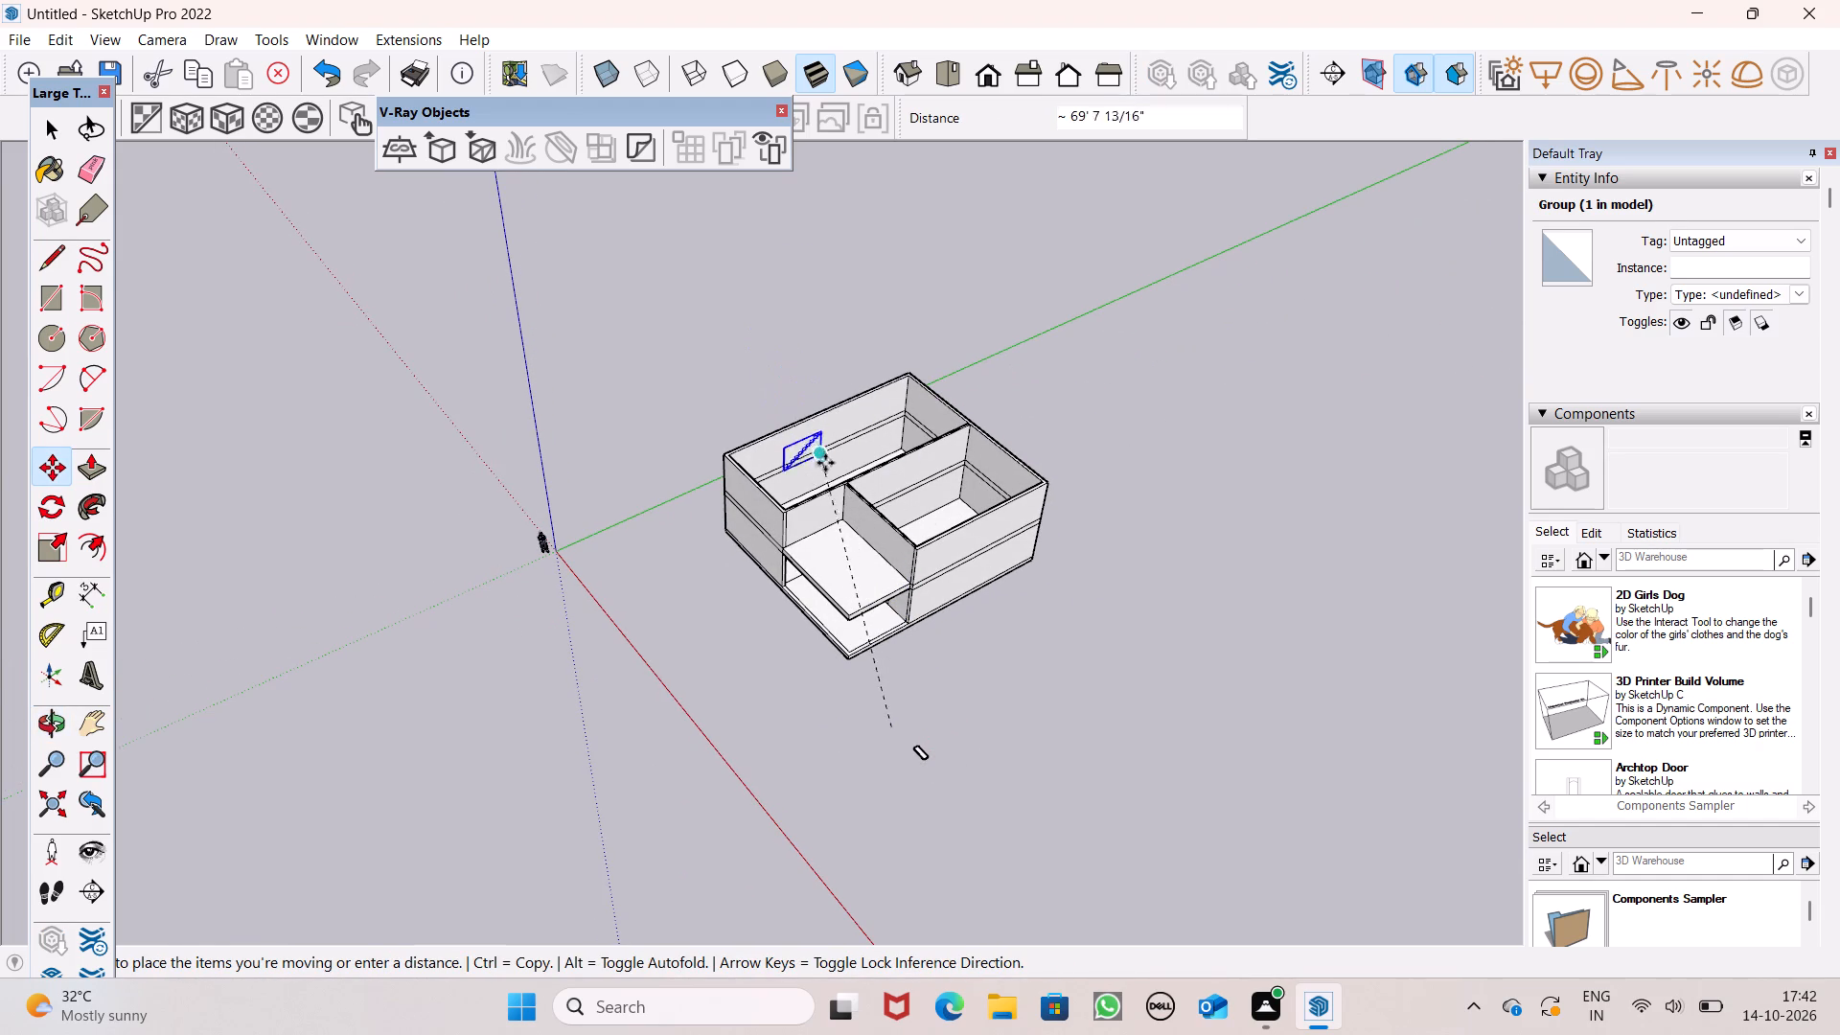
left_click_drag(825, 463, 826, 472)
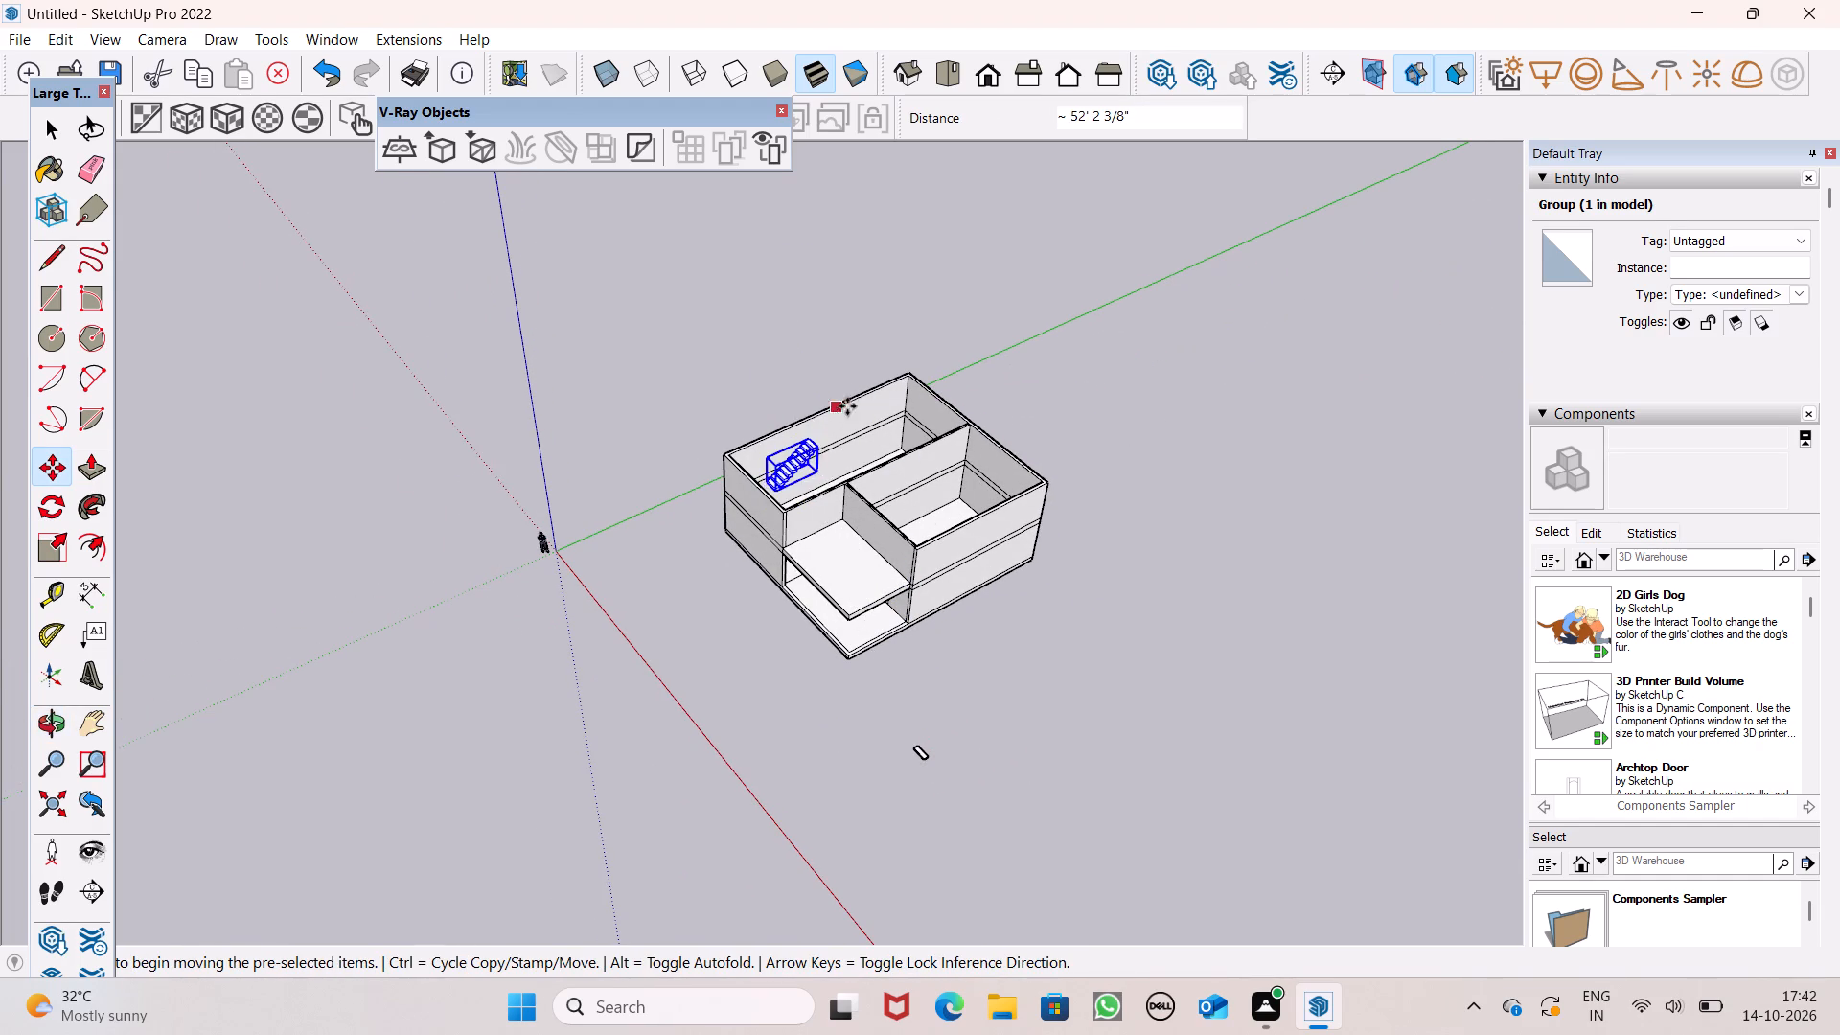
Rotate the staircase group 90° in the horizontal plane about a point on top of the long room's end wall.
scroll(850, 402, "up", 8)
scroll(882, 403, "down", 1)
scroll(882, 403, "up", 1)
scroll(882, 403, "down", 1)
scroll(882, 403, "up", 1)
scroll(882, 403, "down", 3)
middle_click_drag(895, 547, 540, 786)
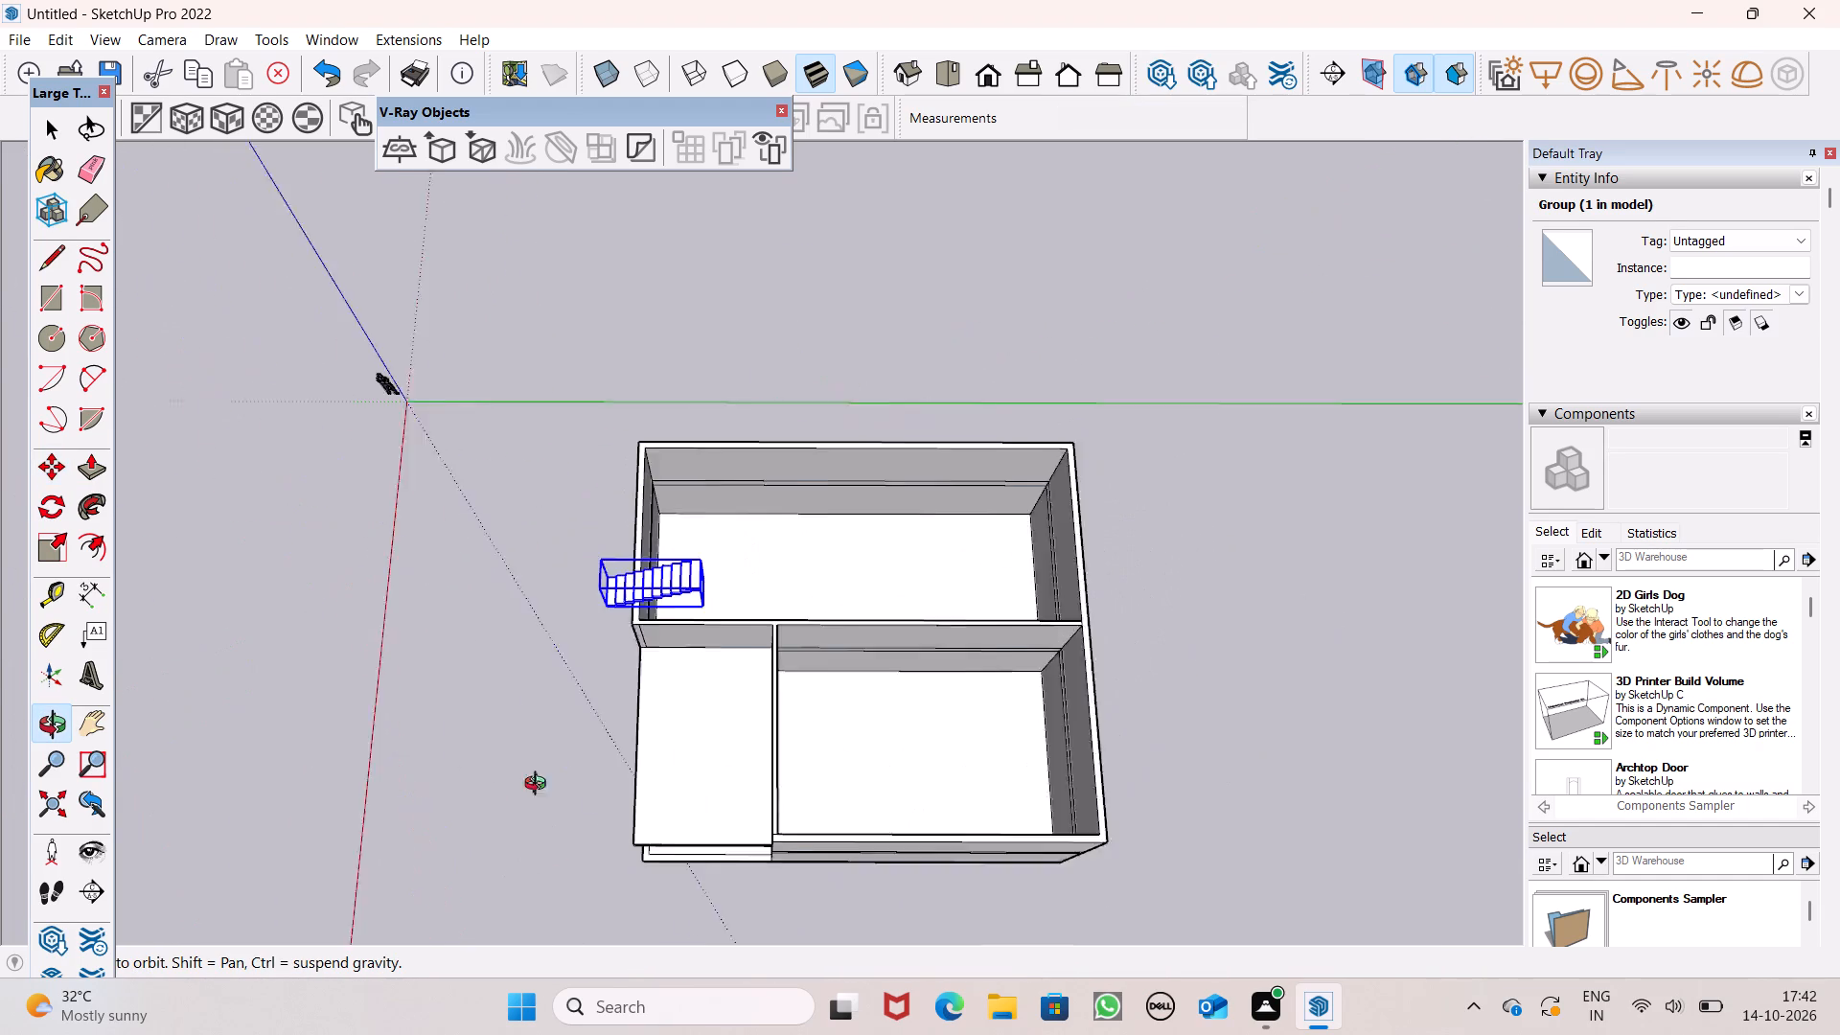
middle_click_drag(540, 786, 104, 771)
scroll(497, 574, "up", 1)
scroll(564, 540, "down", 1)
scroll(576, 520, "up", 3)
scroll(766, 490, "up", 8)
middle_click_drag(838, 517, 887, 400)
scroll(883, 409, "up", 1)
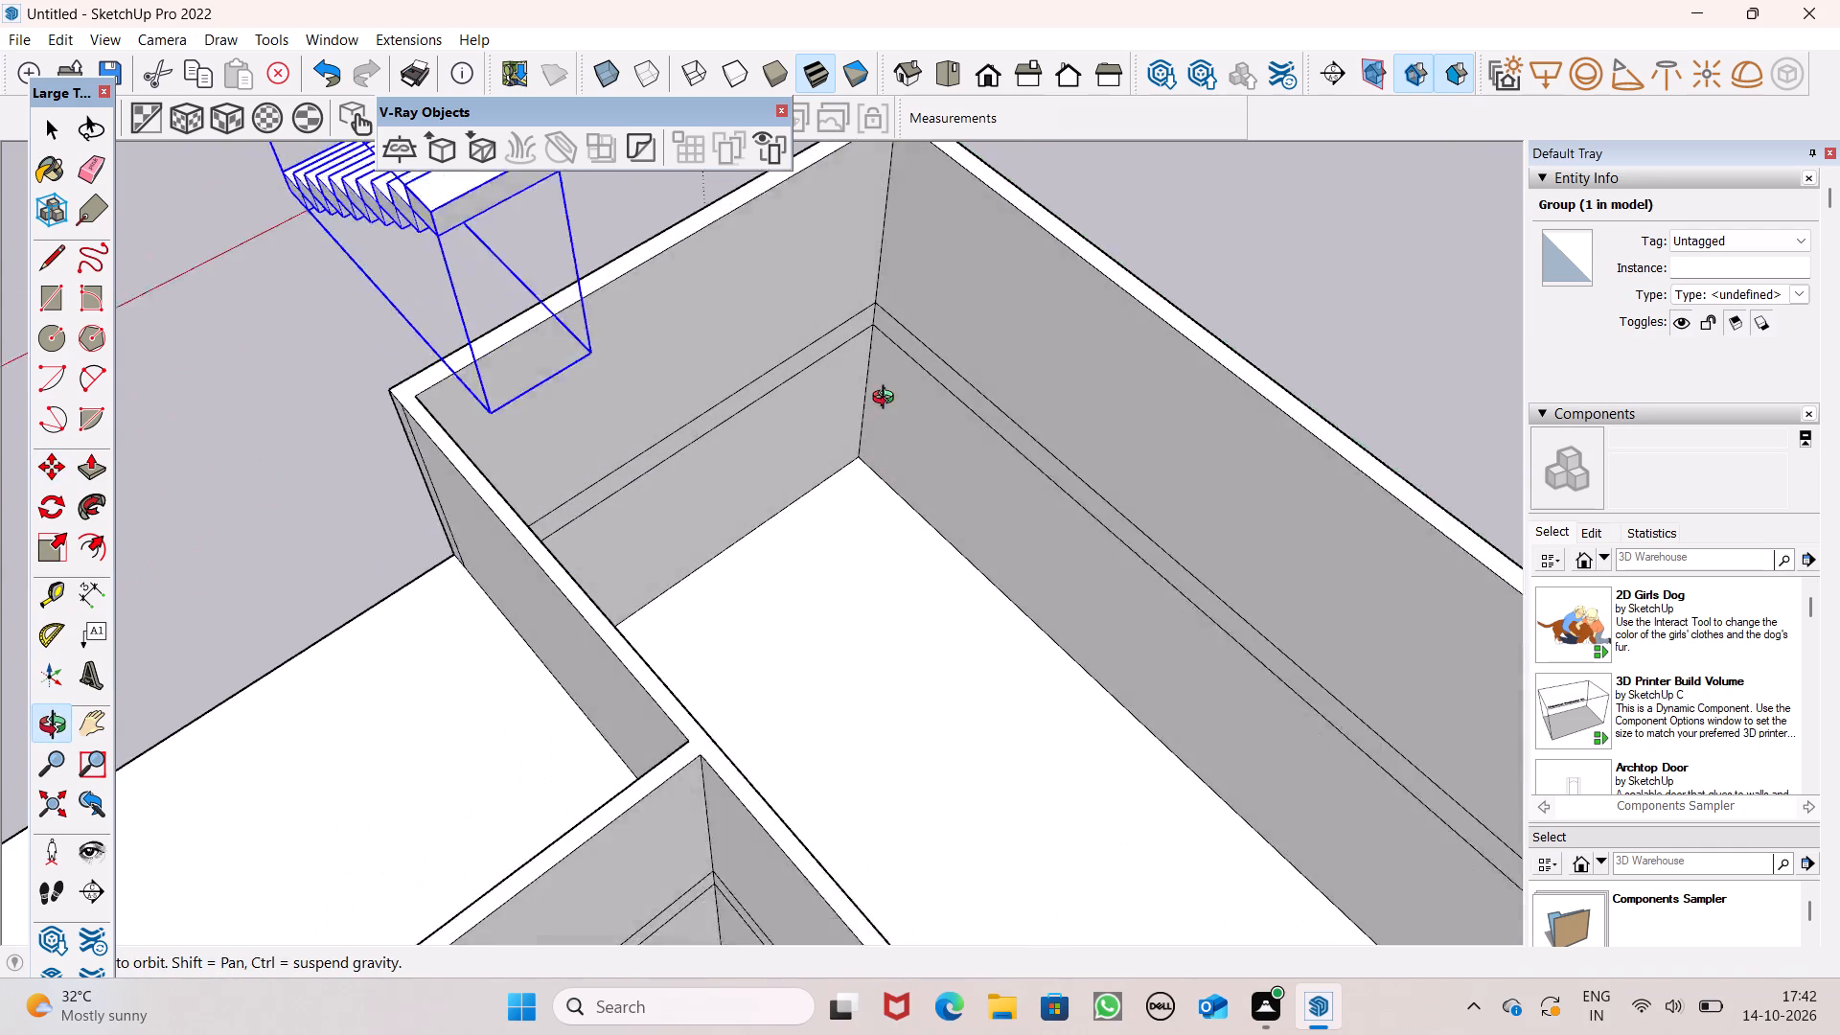
middle_click_drag(887, 400, 901, 377)
left_click(49, 504)
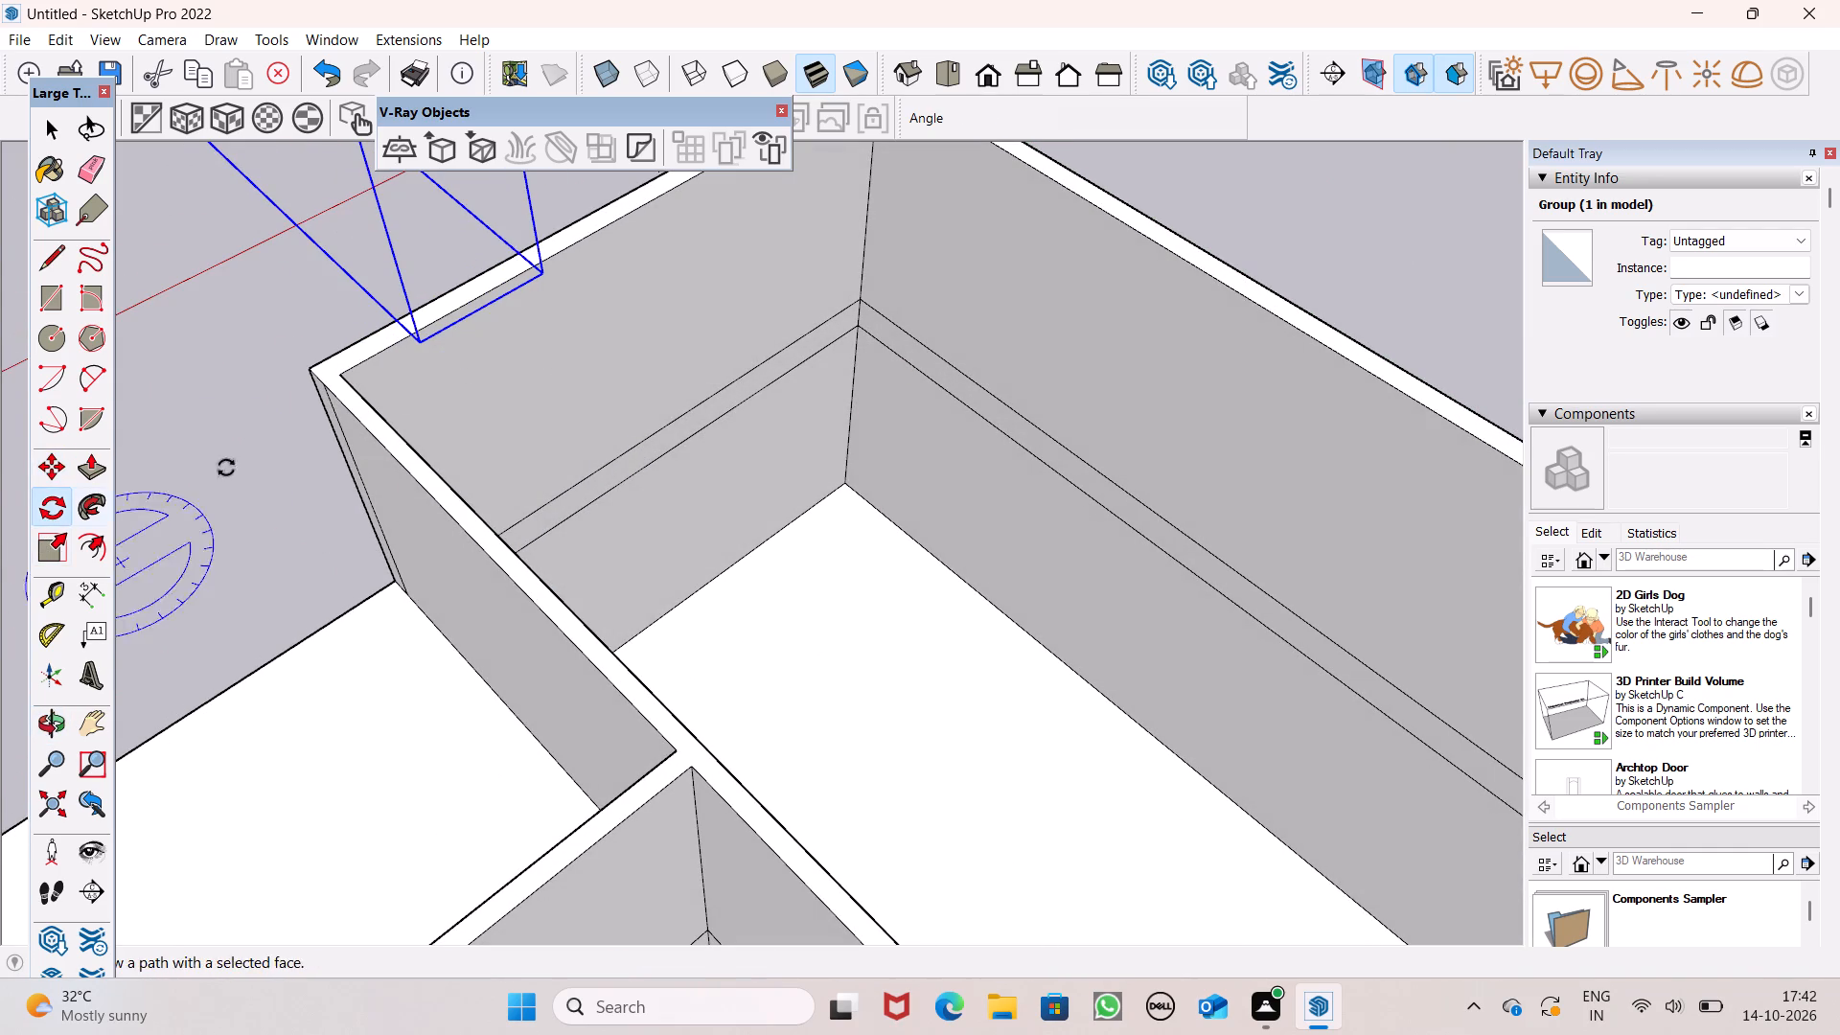
left_click(383, 333)
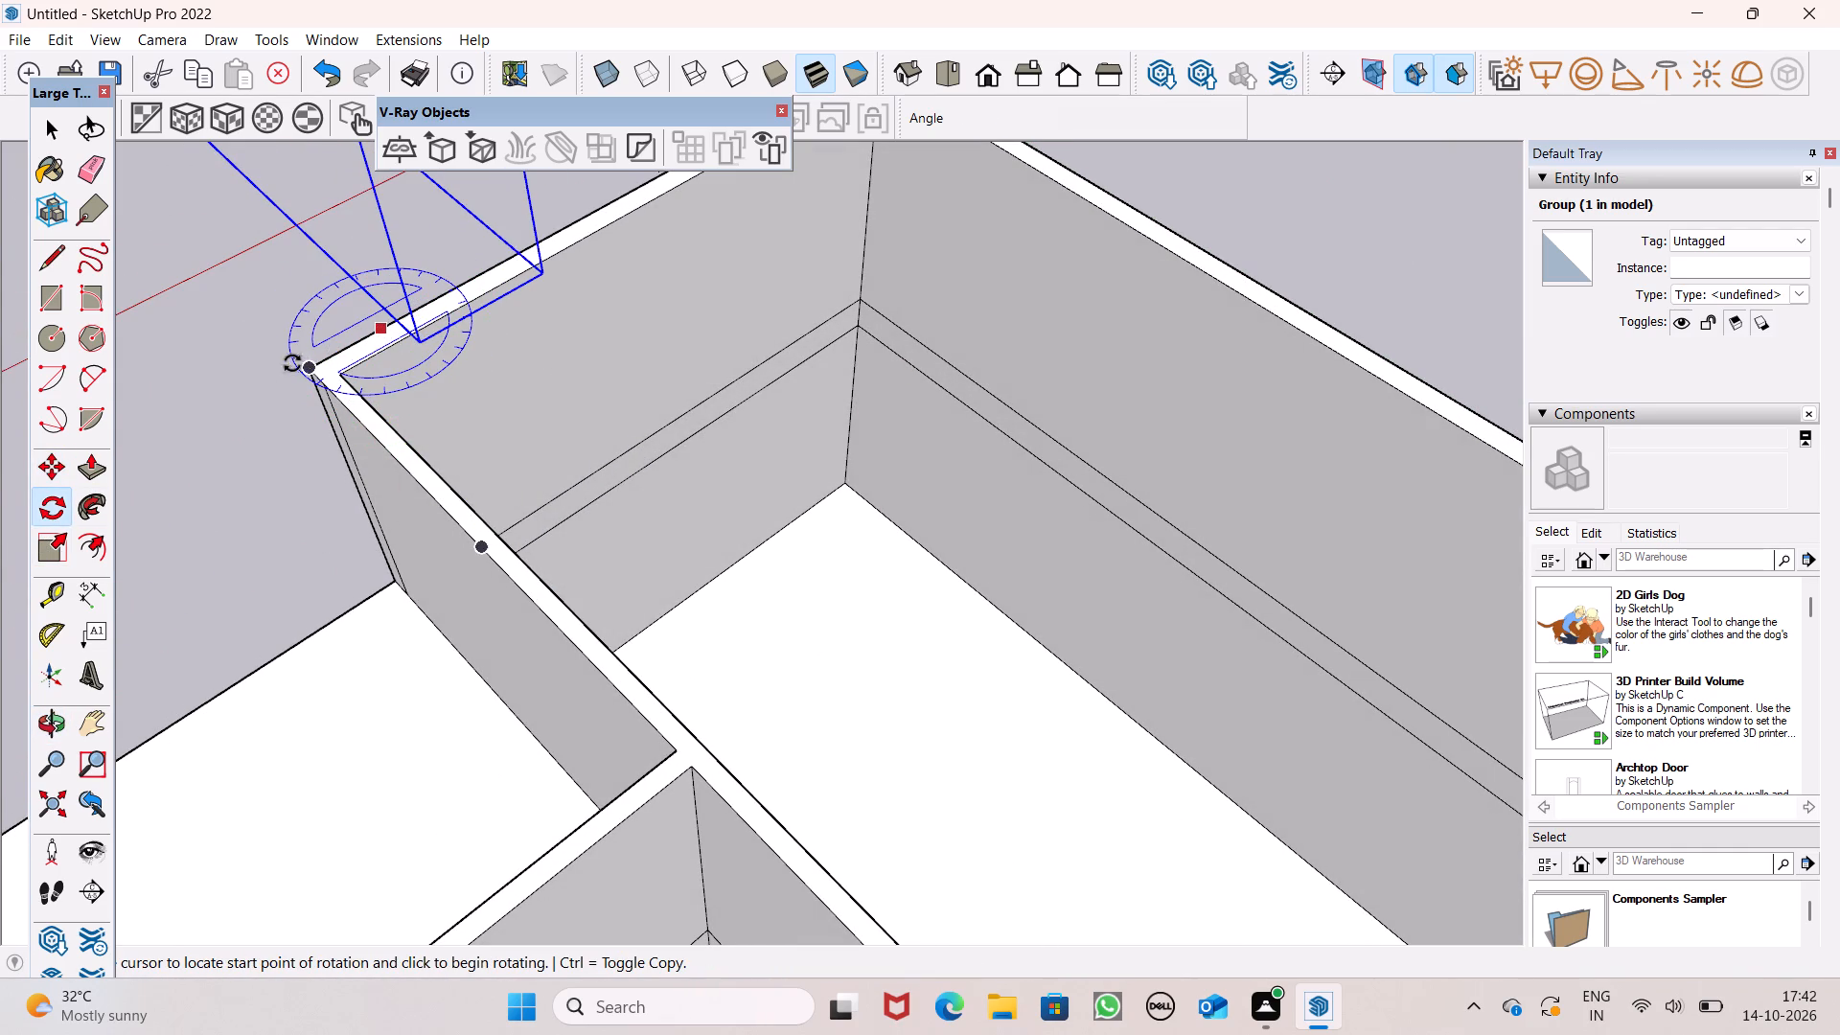
left_click(235, 412)
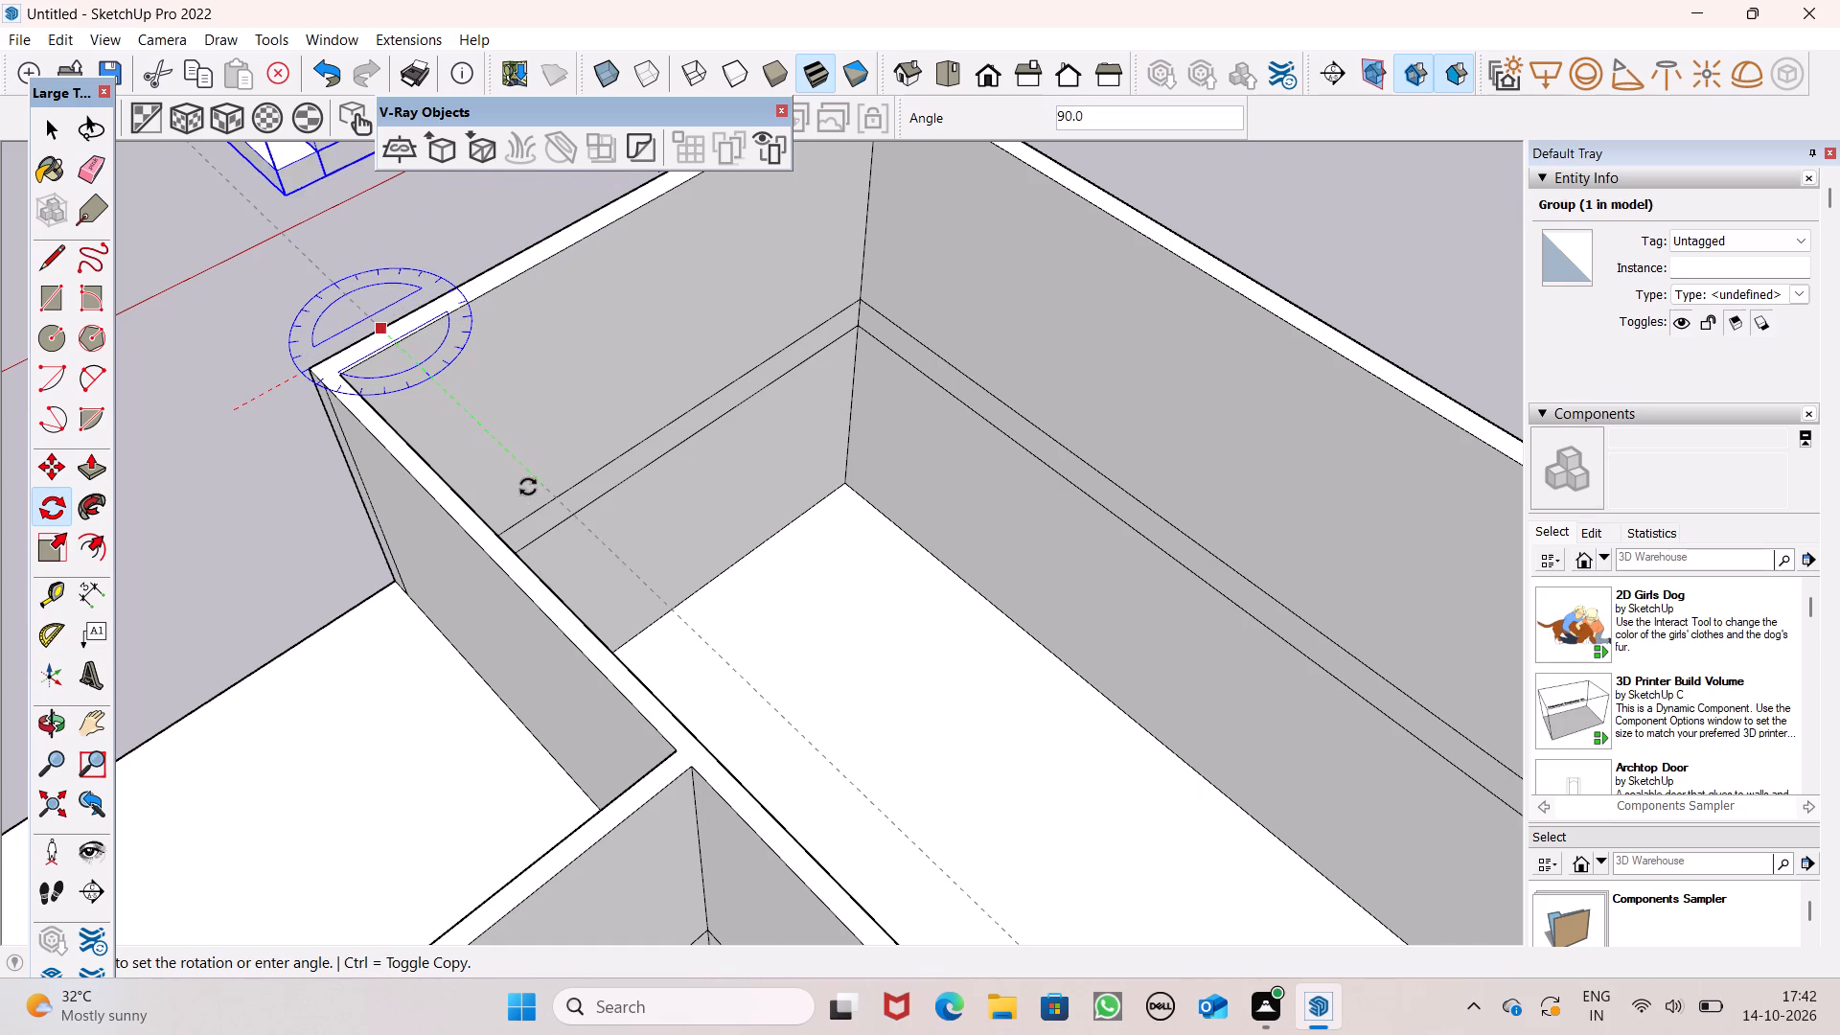
scroll(490, 508, "down", 5)
scroll(512, 590, "down", 4)
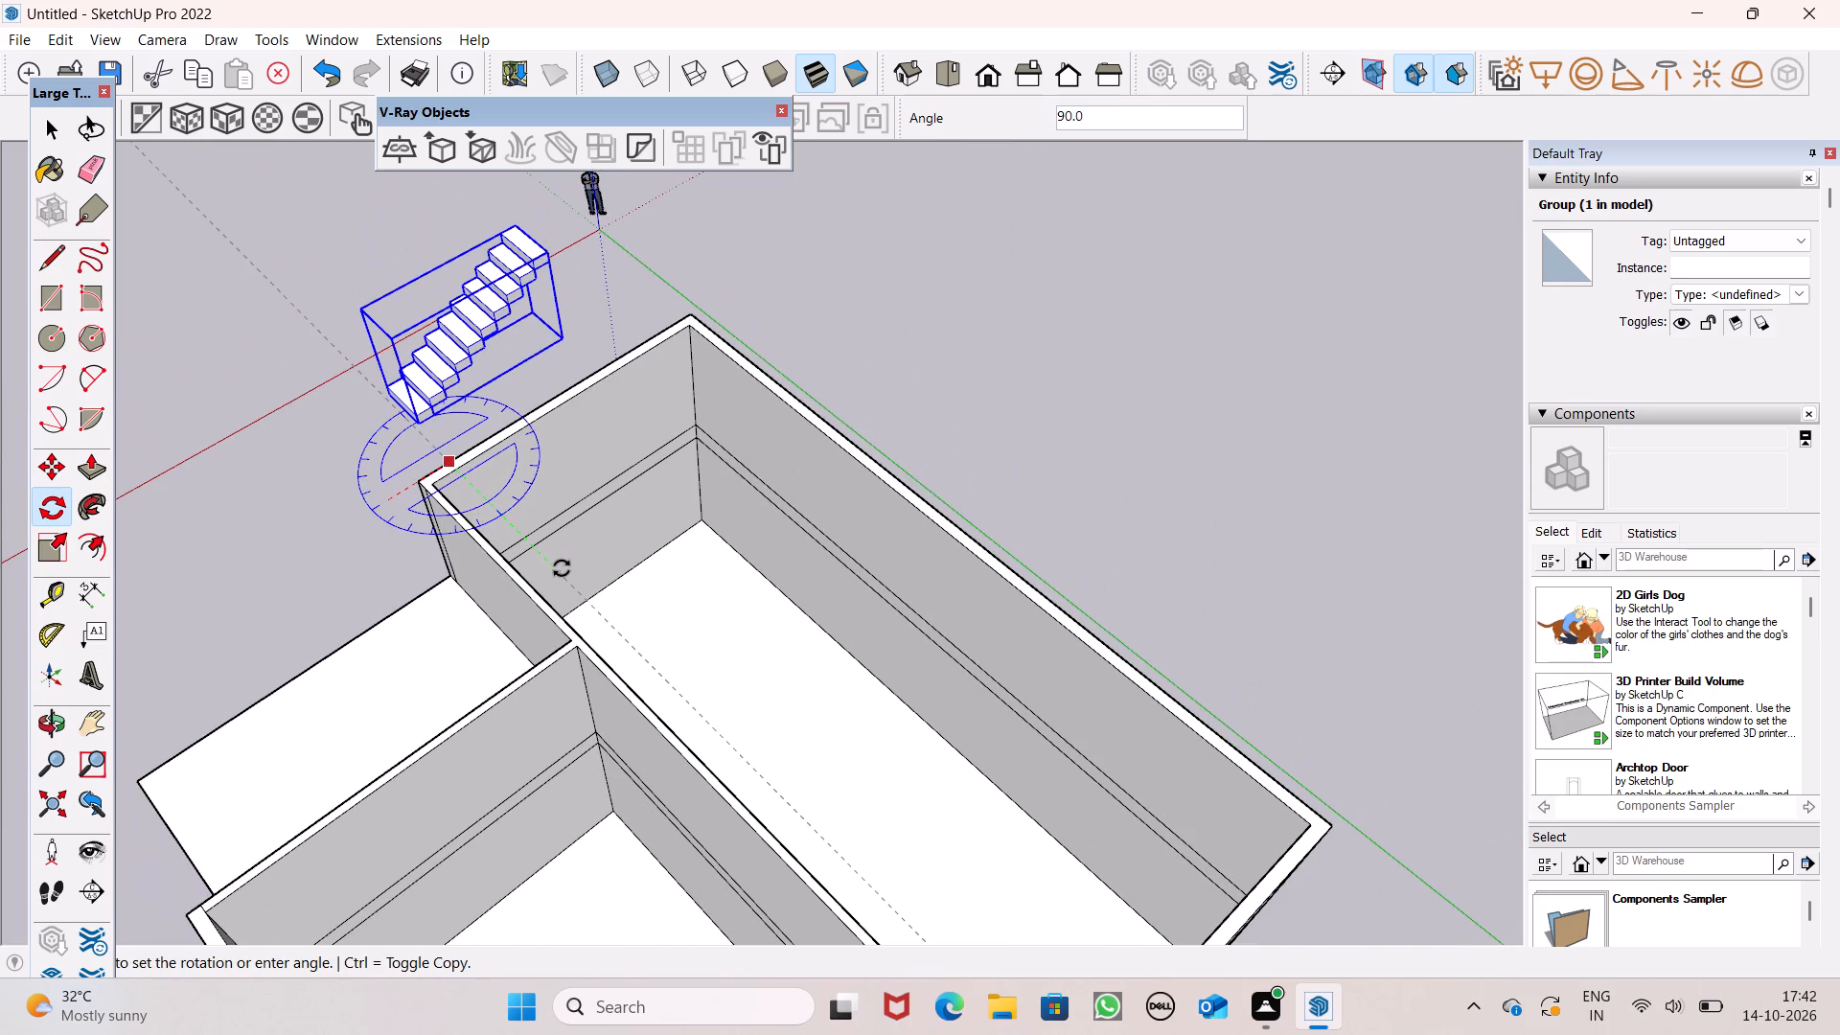
left_click(562, 568)
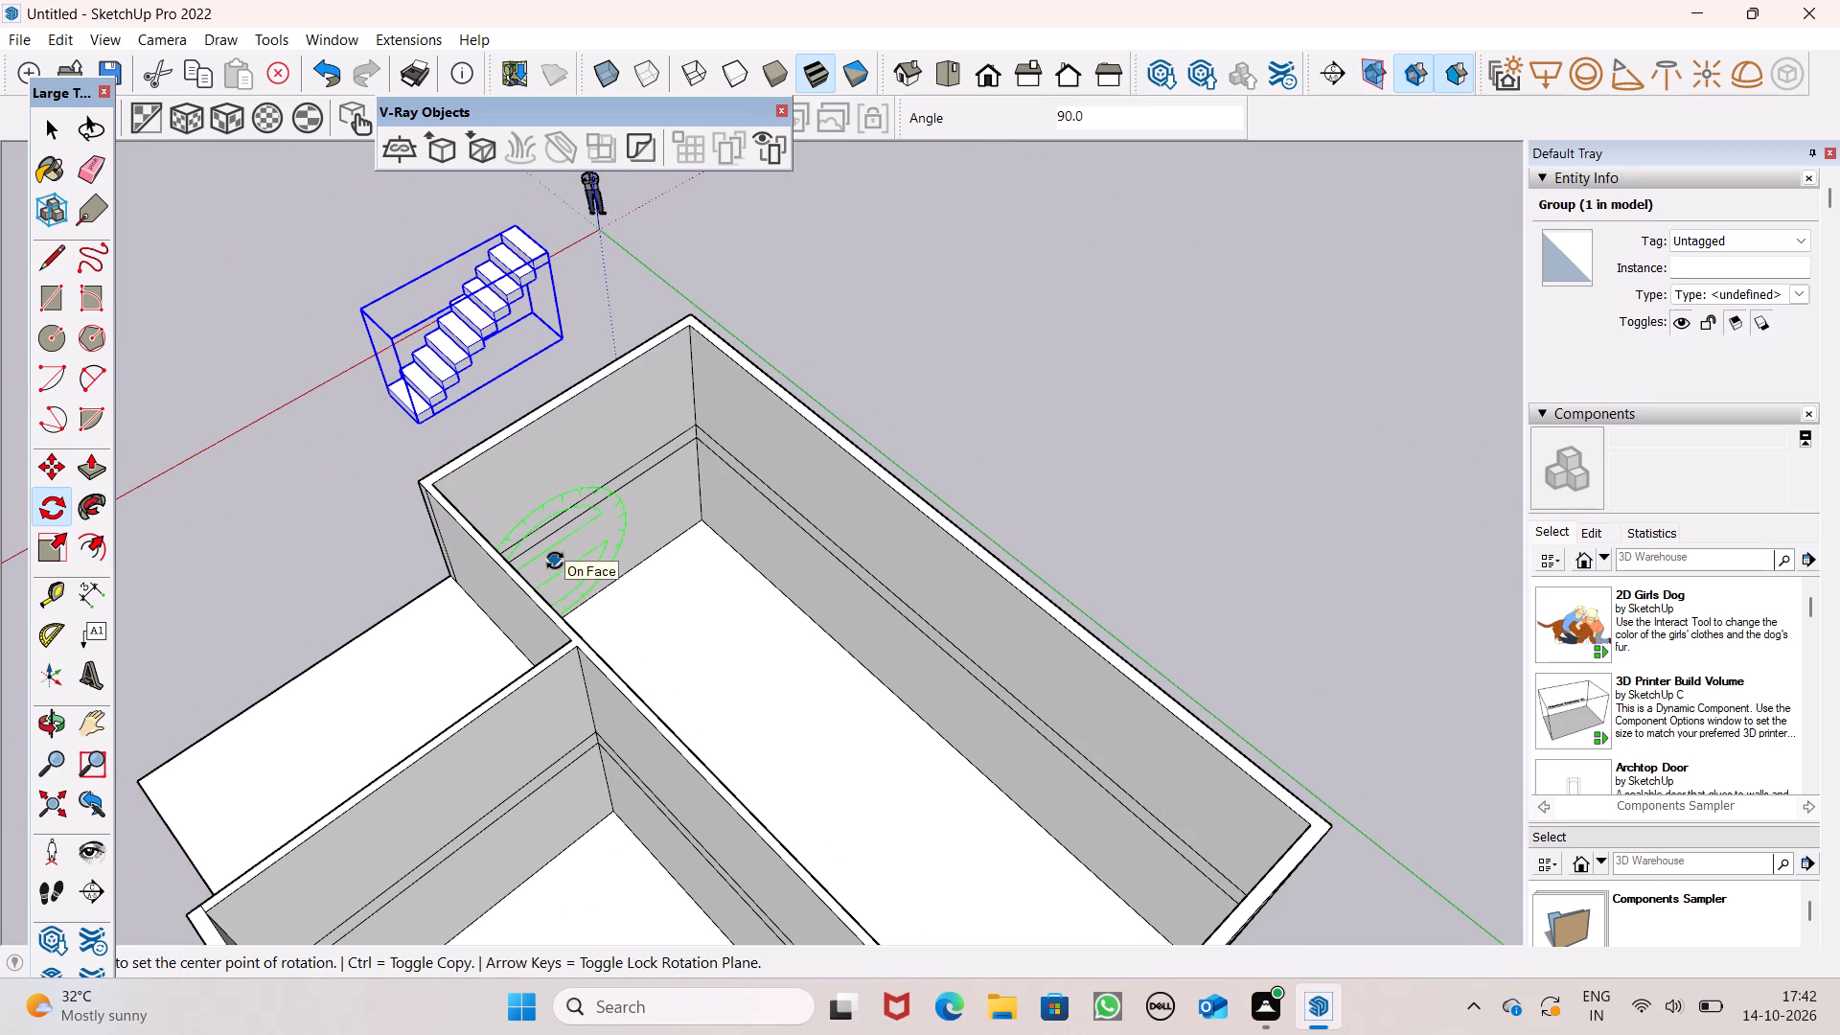
key("space")
Move the rotated staircase group from outside the end wall onto the long room's ground floor.
scroll(455, 427, "down", 1)
middle_click_drag(629, 536, 796, 504)
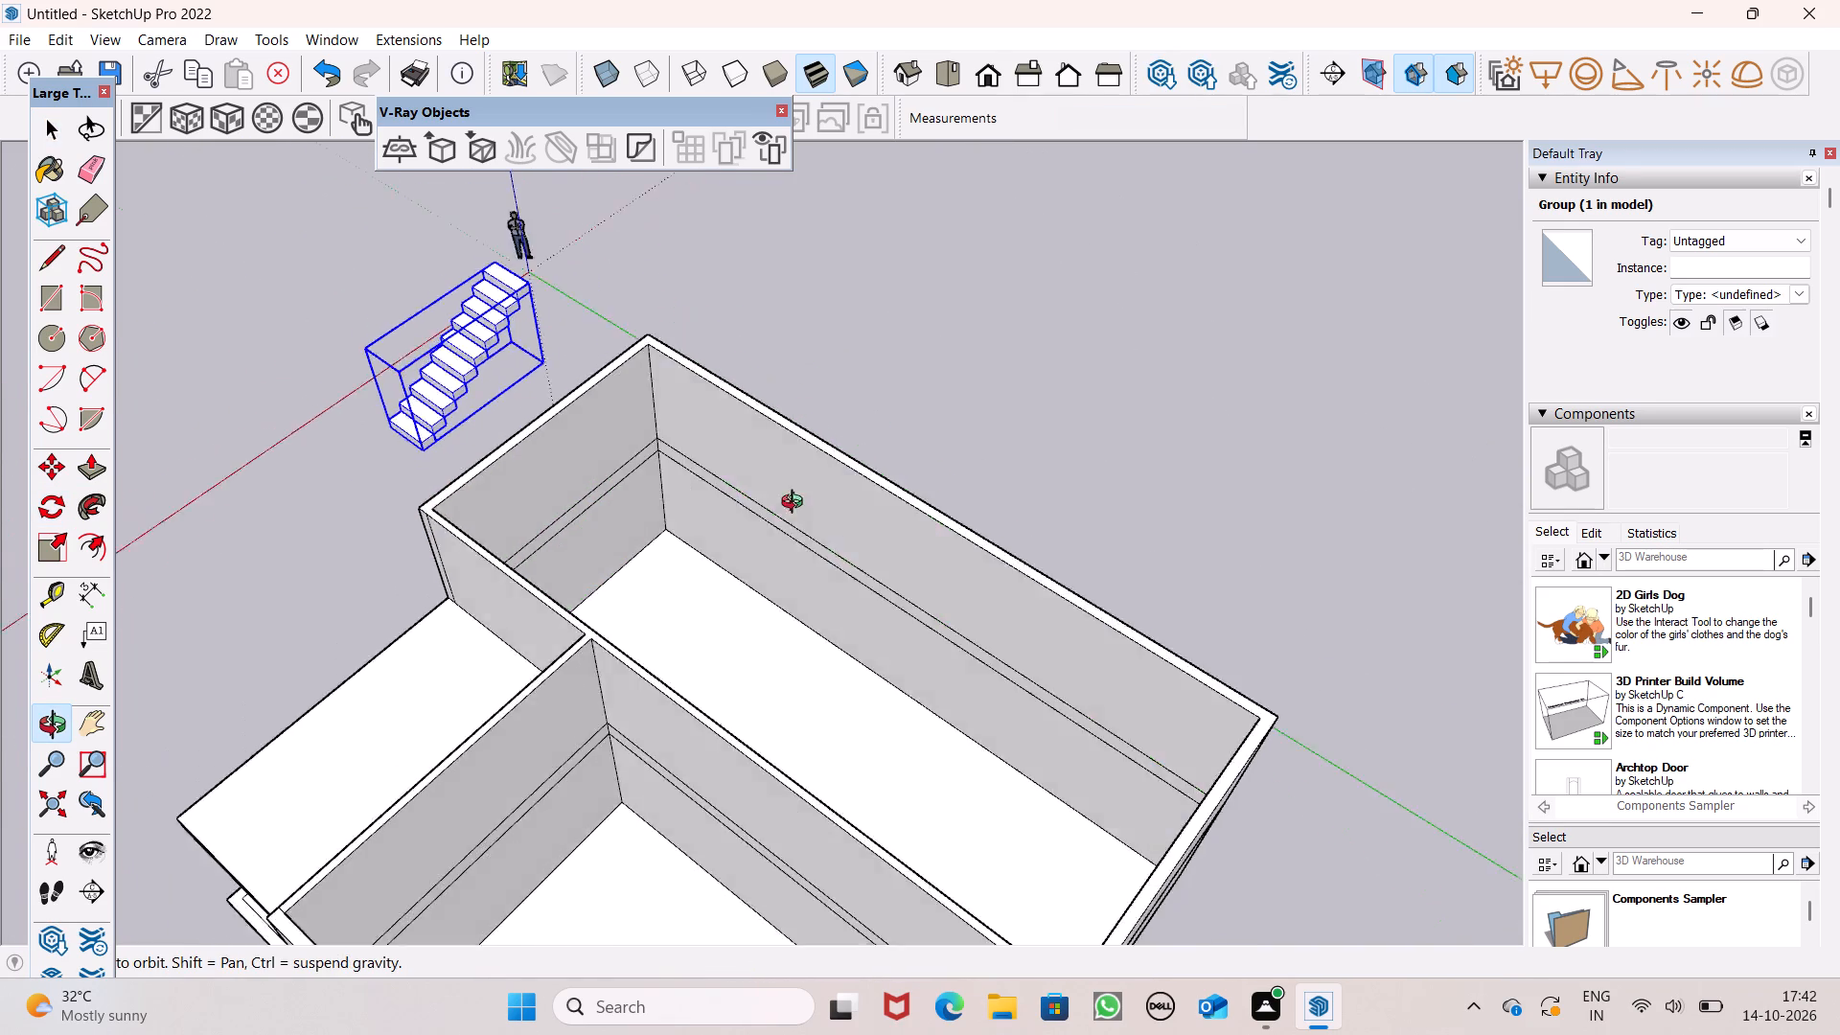
middle_click_drag(796, 504, 858, 503)
key("m")
key("Return")
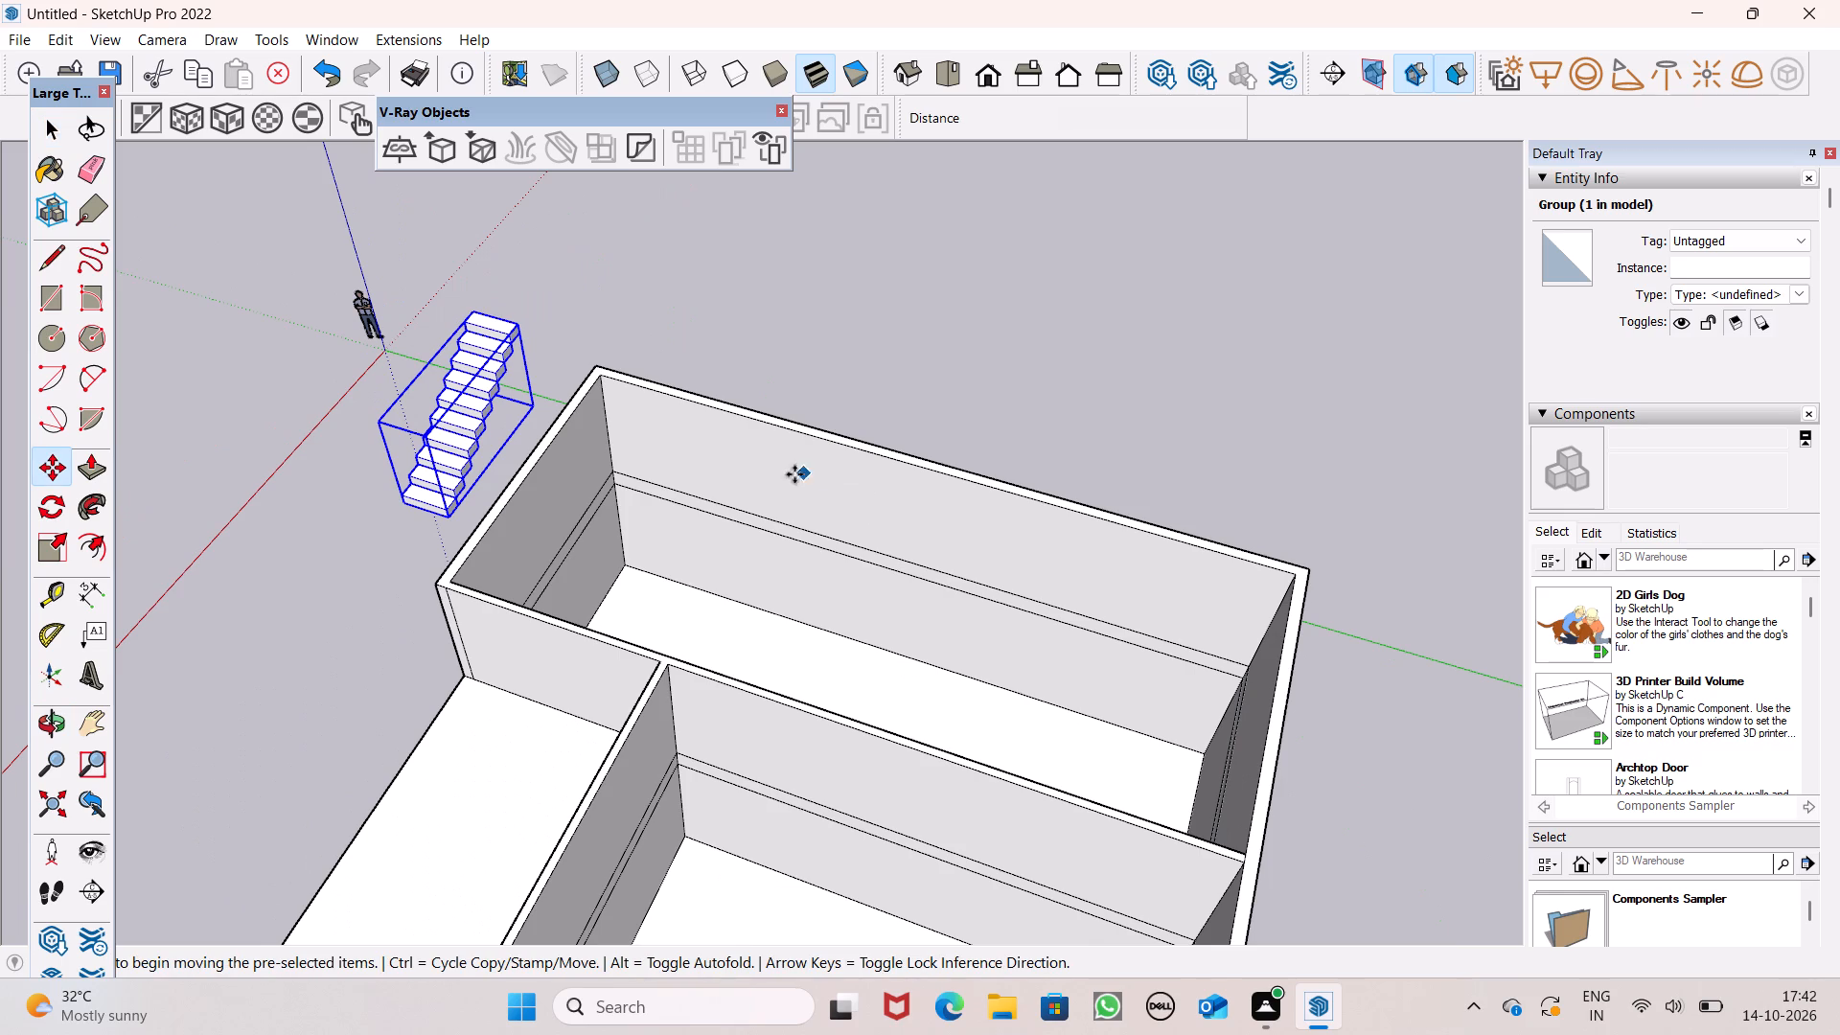
left_click_drag(445, 513, 683, 621)
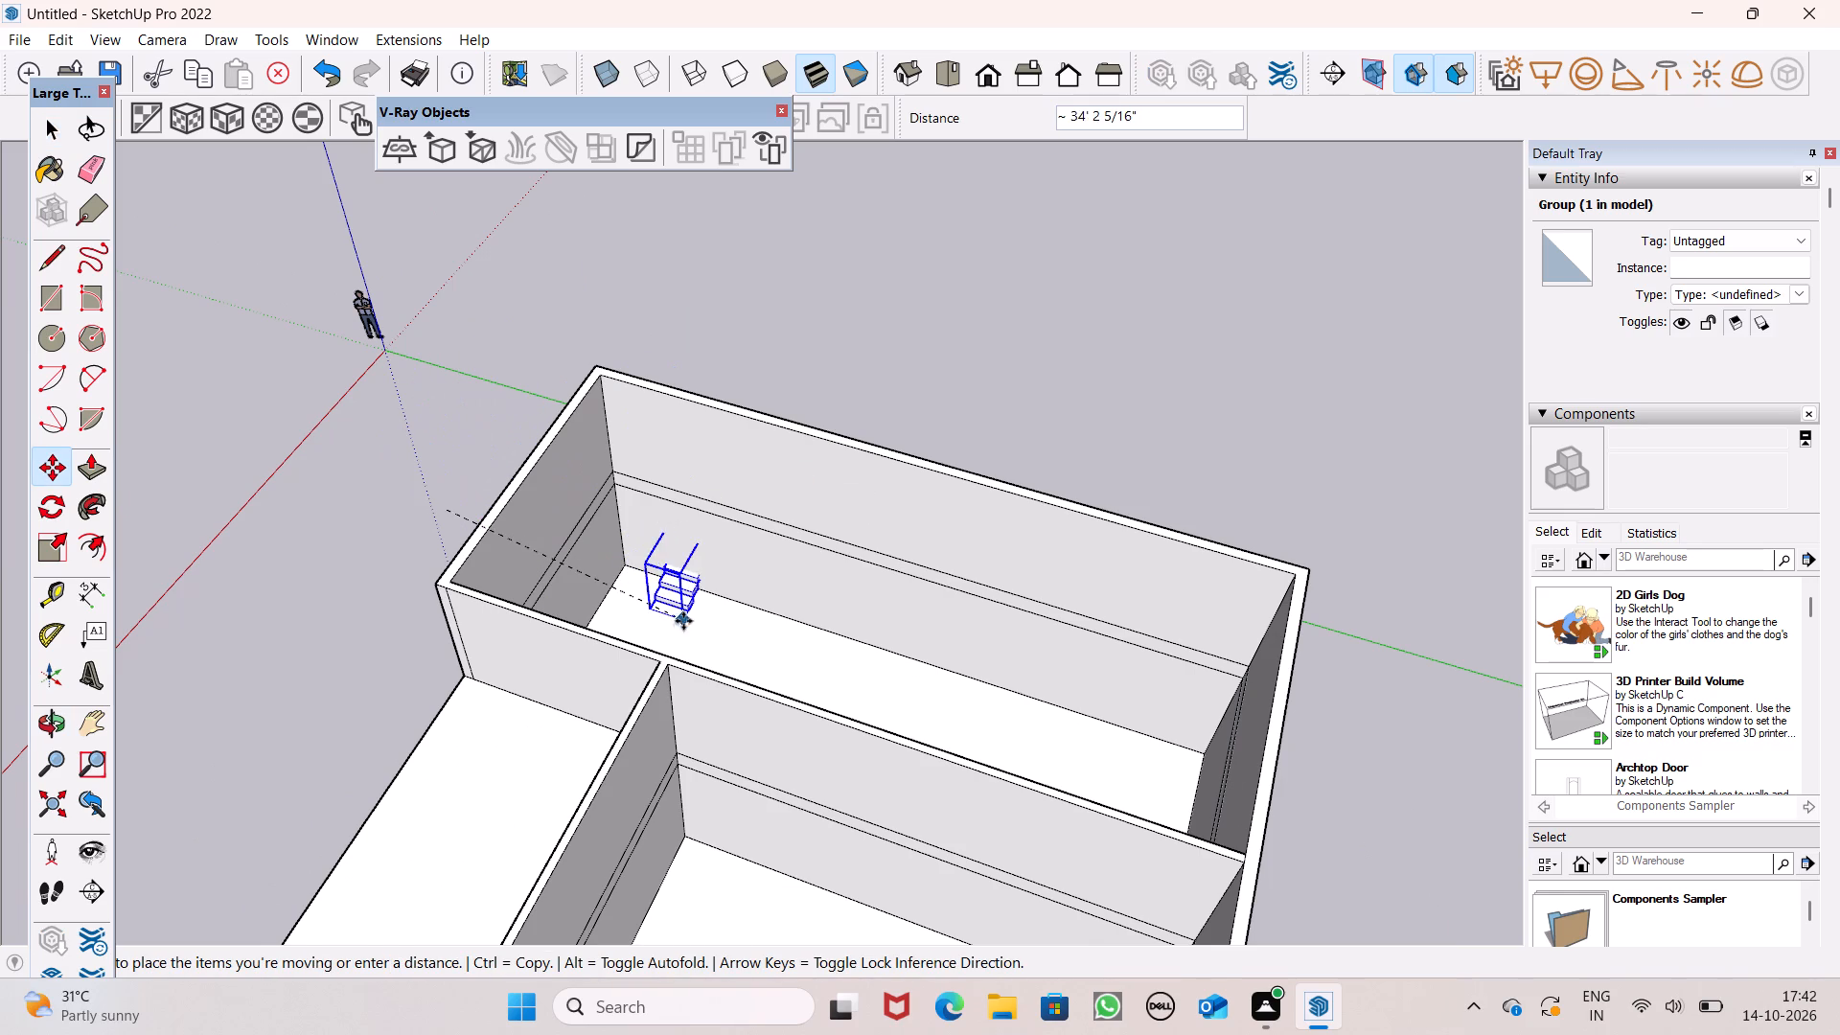
left_click_drag(683, 621, 673, 640)
Move the staircase group across the ground floor to beside the end wall near the porch opening.
scroll(703, 543, "down", 1)
scroll(703, 543, "up", 4)
middle_click_drag(748, 674, 421, 712)
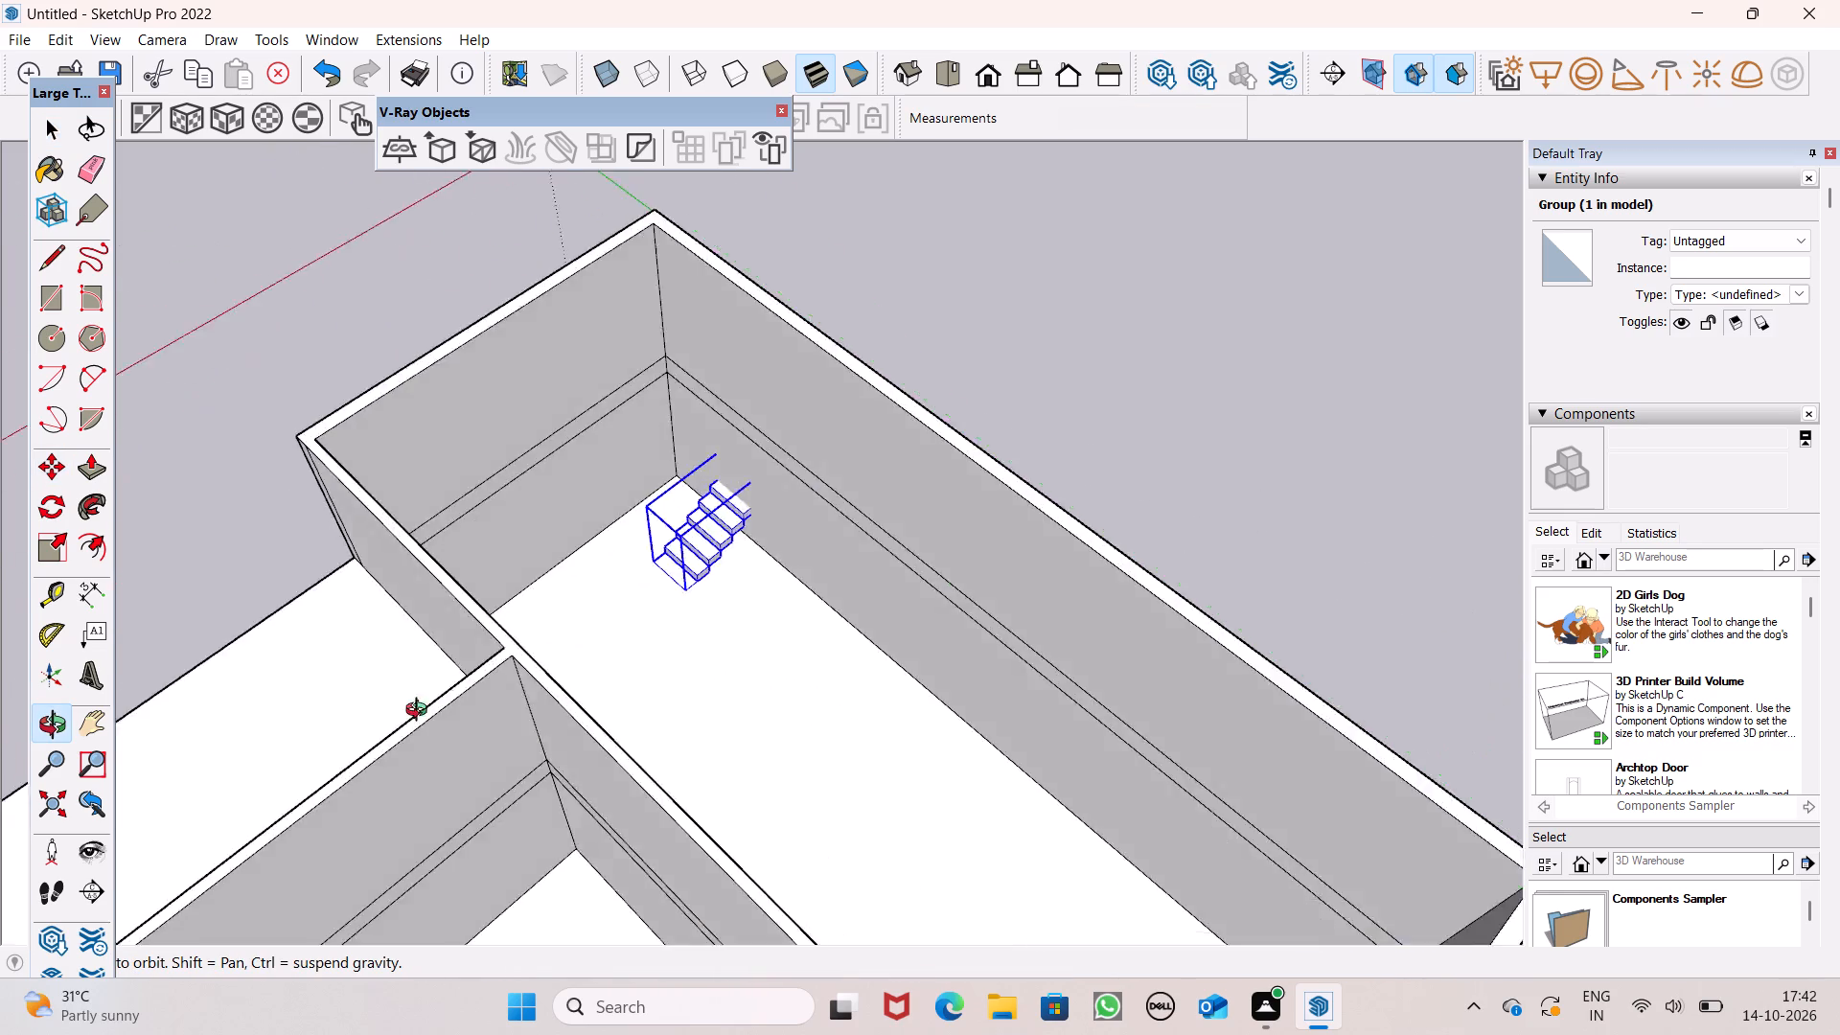
middle_click_drag(421, 712, 223, 636)
scroll(539, 622, "up", 7)
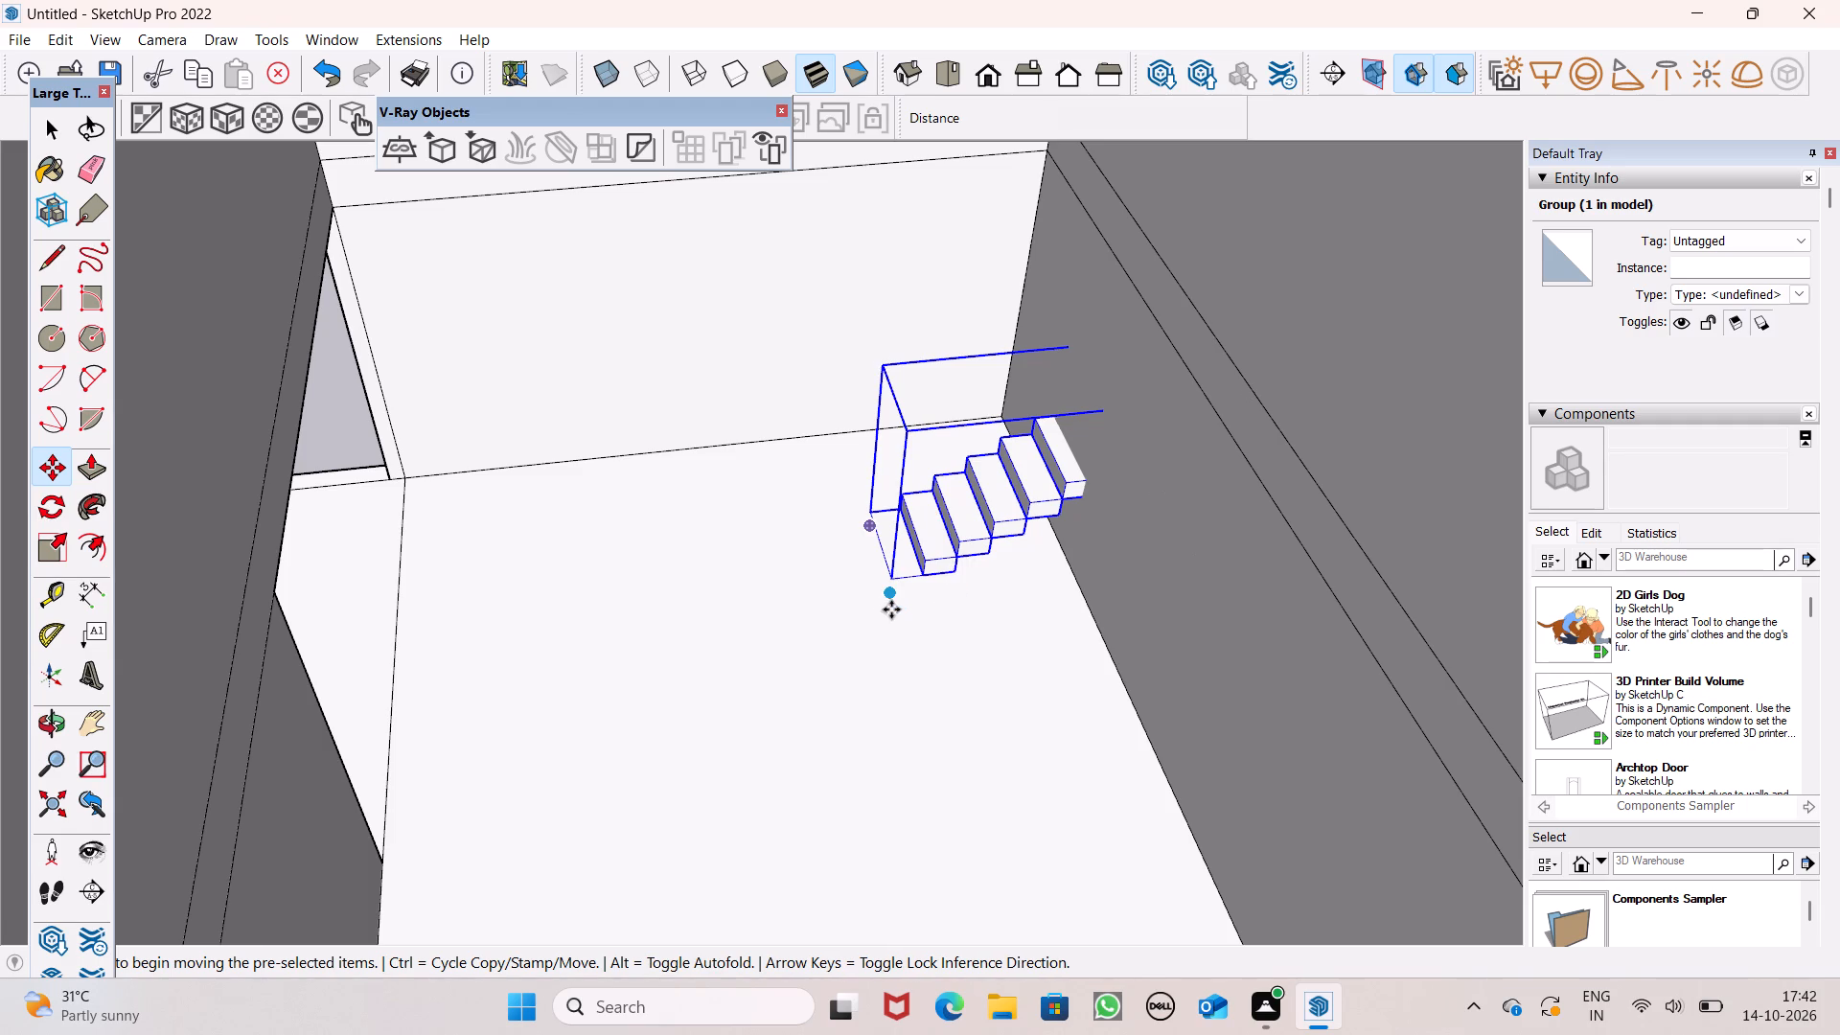
left_click_drag(886, 605, 524, 599)
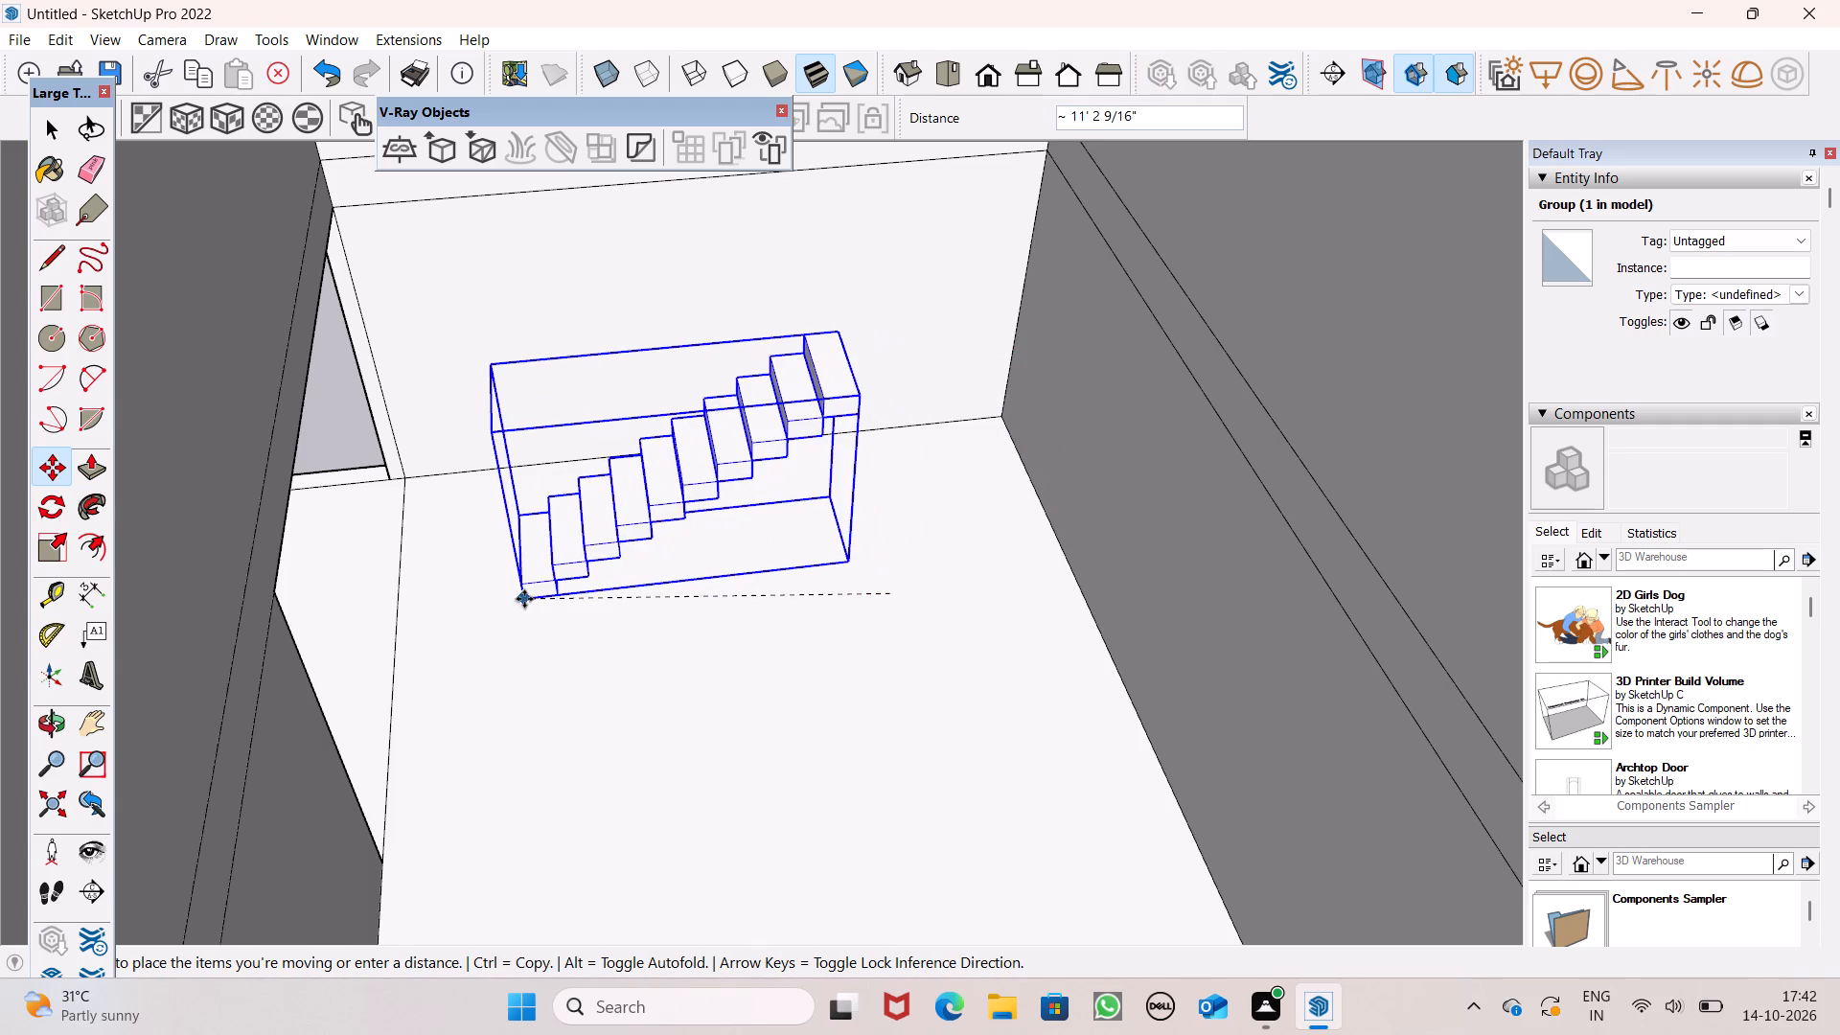
left_click_drag(524, 599, 452, 554)
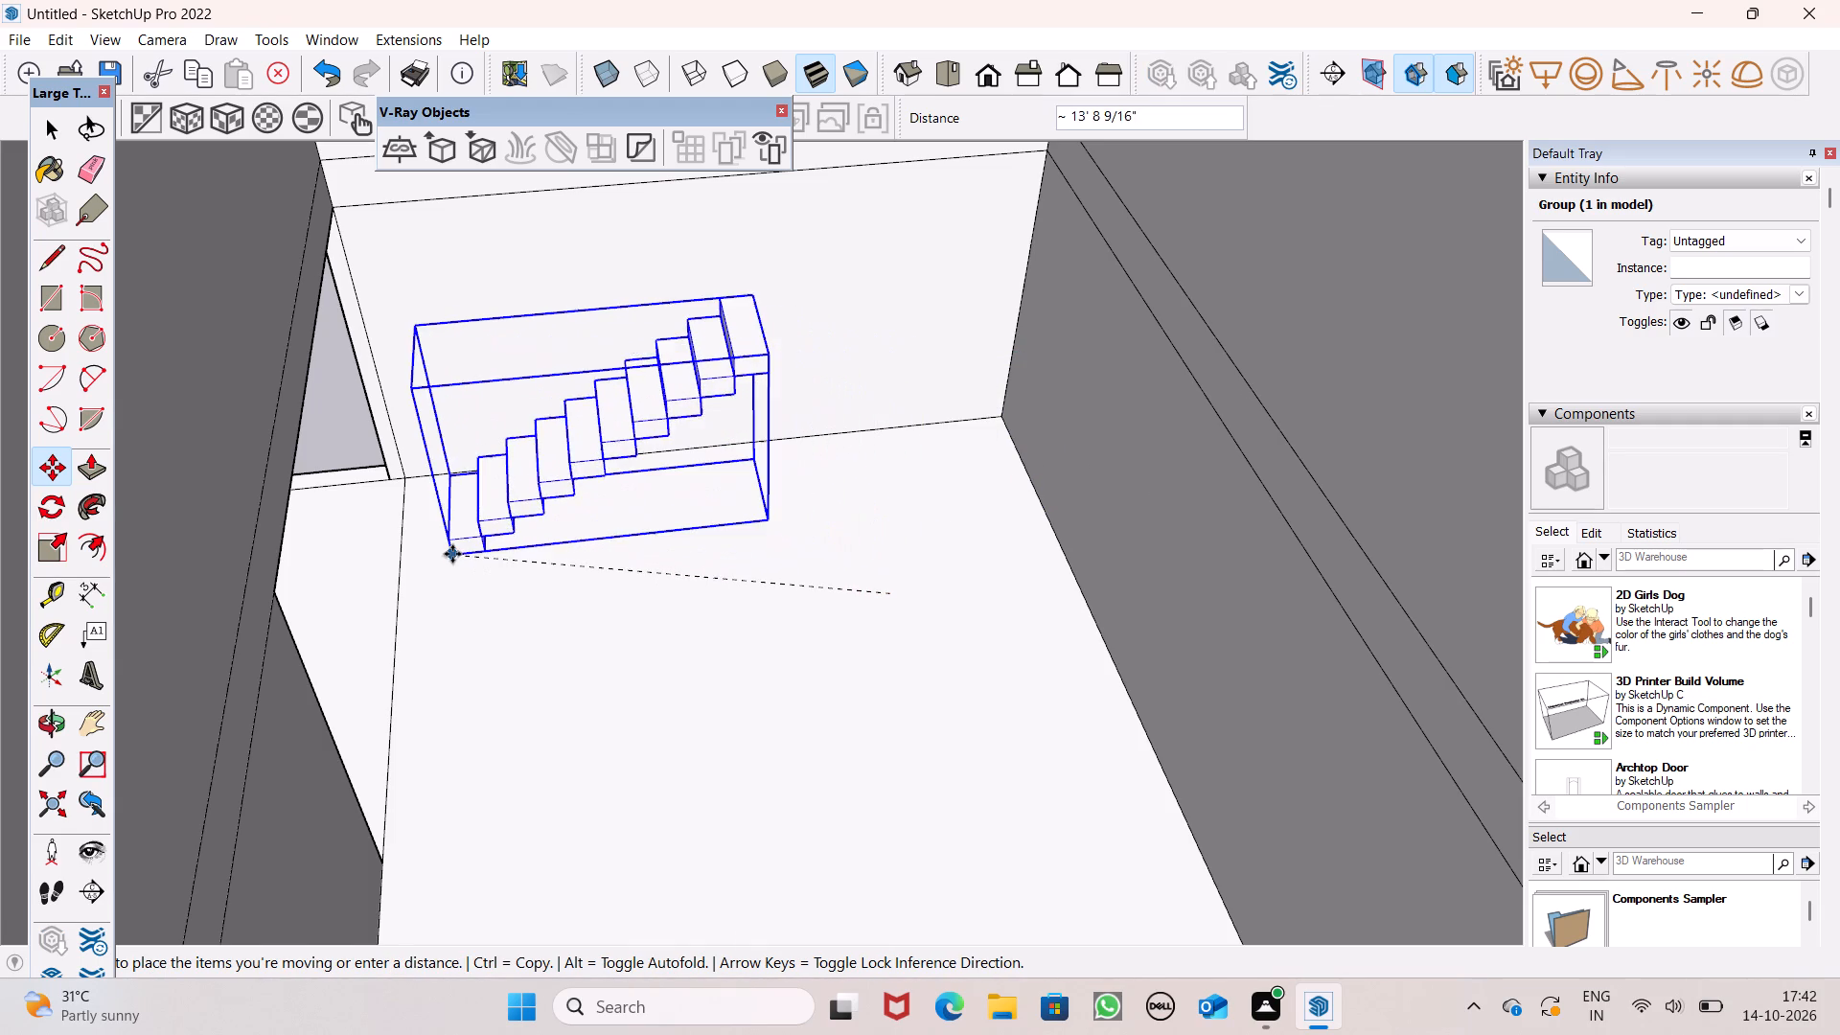
left_click_drag(452, 554, 469, 561)
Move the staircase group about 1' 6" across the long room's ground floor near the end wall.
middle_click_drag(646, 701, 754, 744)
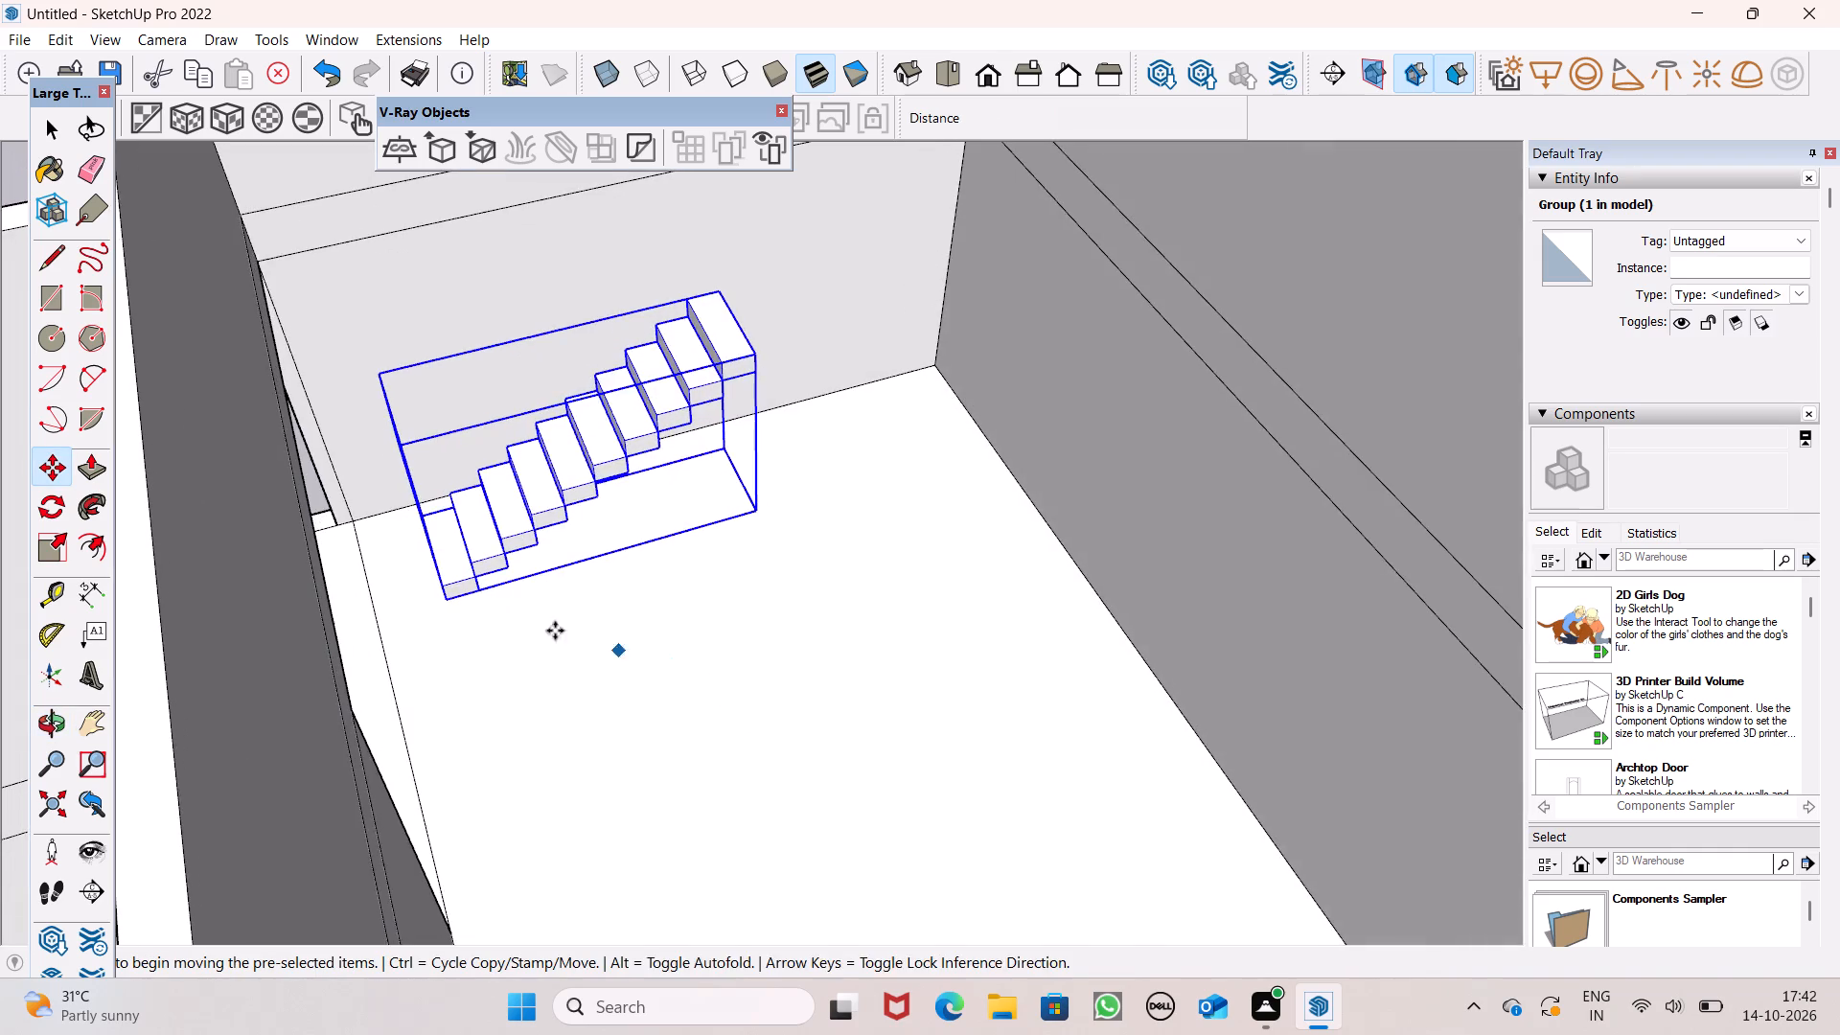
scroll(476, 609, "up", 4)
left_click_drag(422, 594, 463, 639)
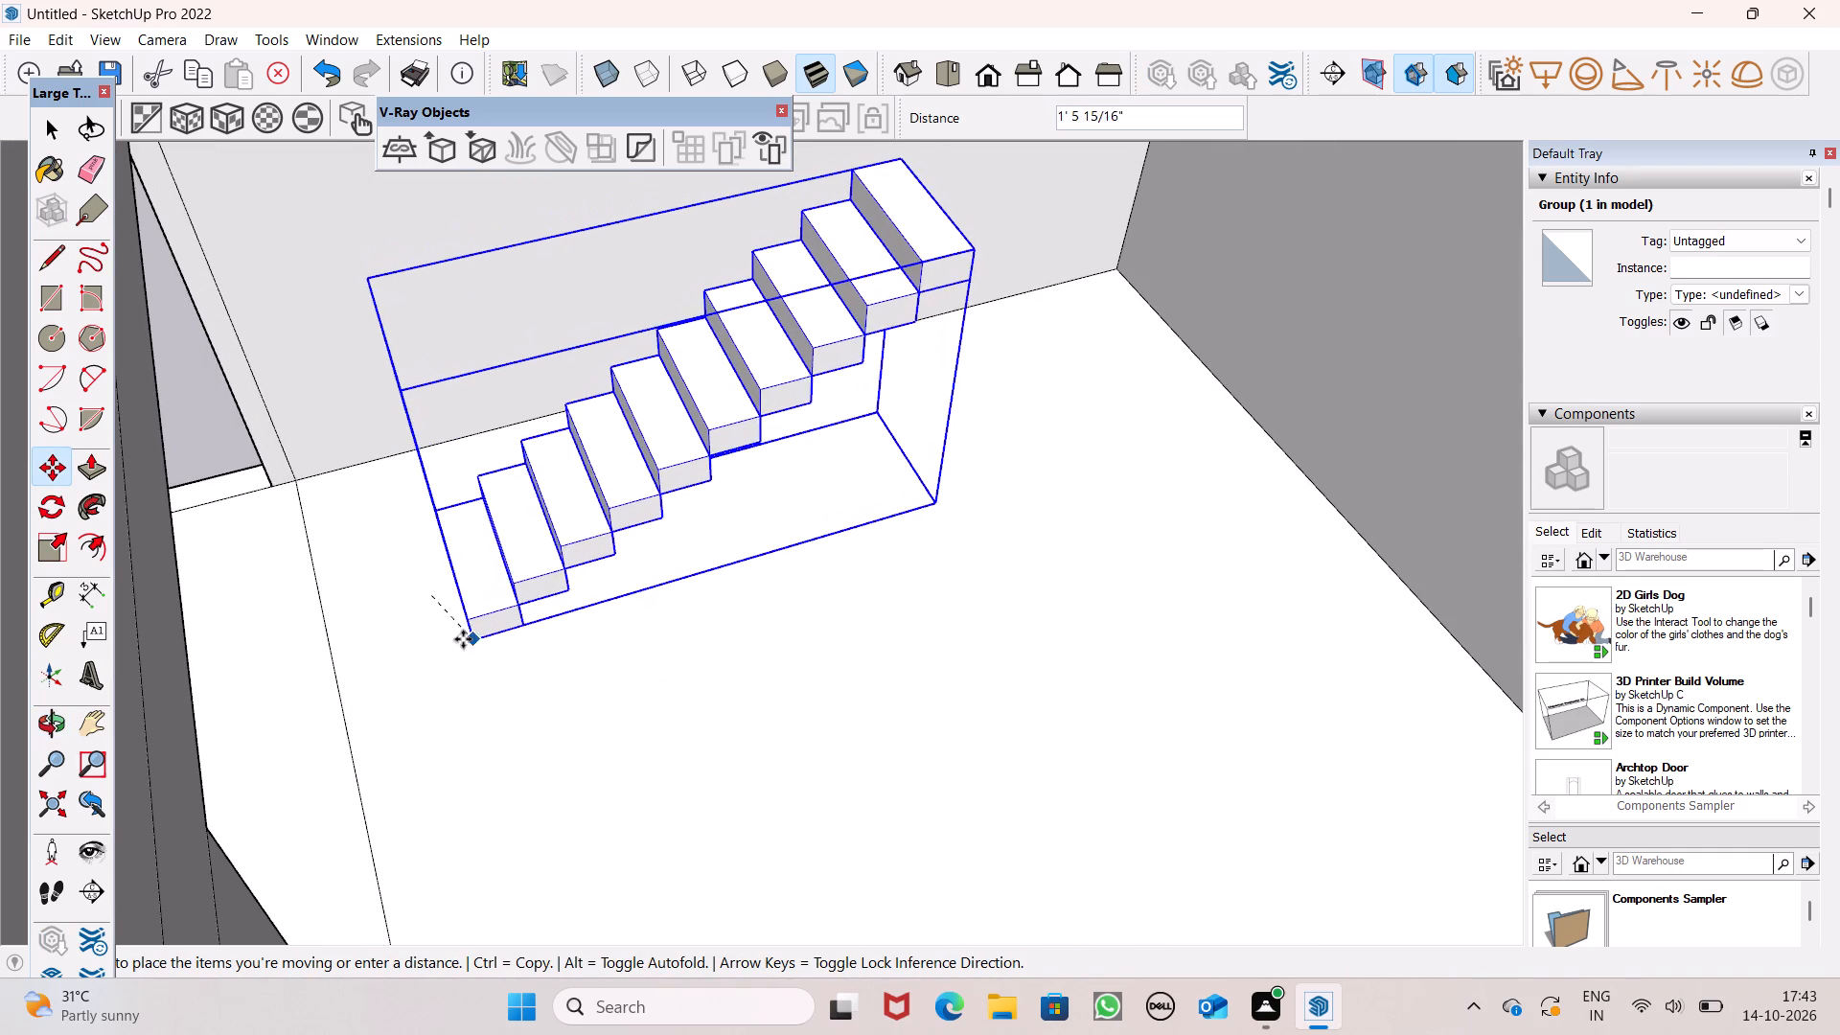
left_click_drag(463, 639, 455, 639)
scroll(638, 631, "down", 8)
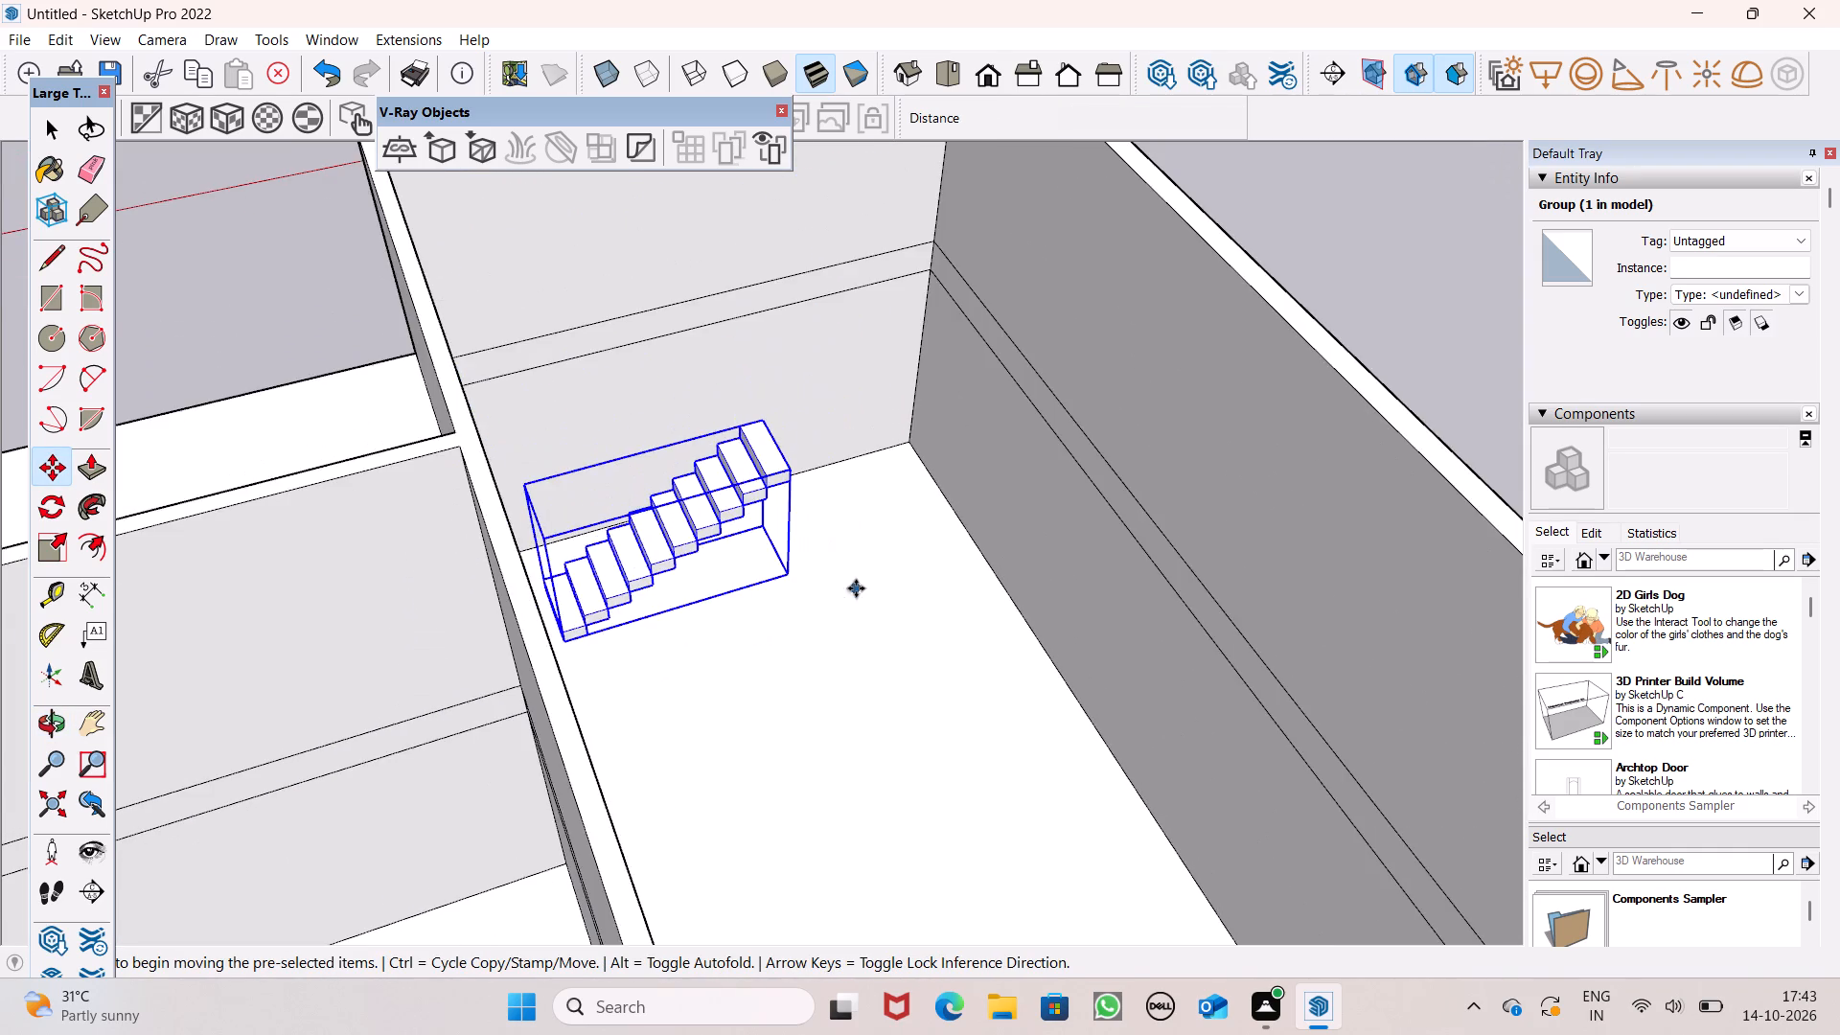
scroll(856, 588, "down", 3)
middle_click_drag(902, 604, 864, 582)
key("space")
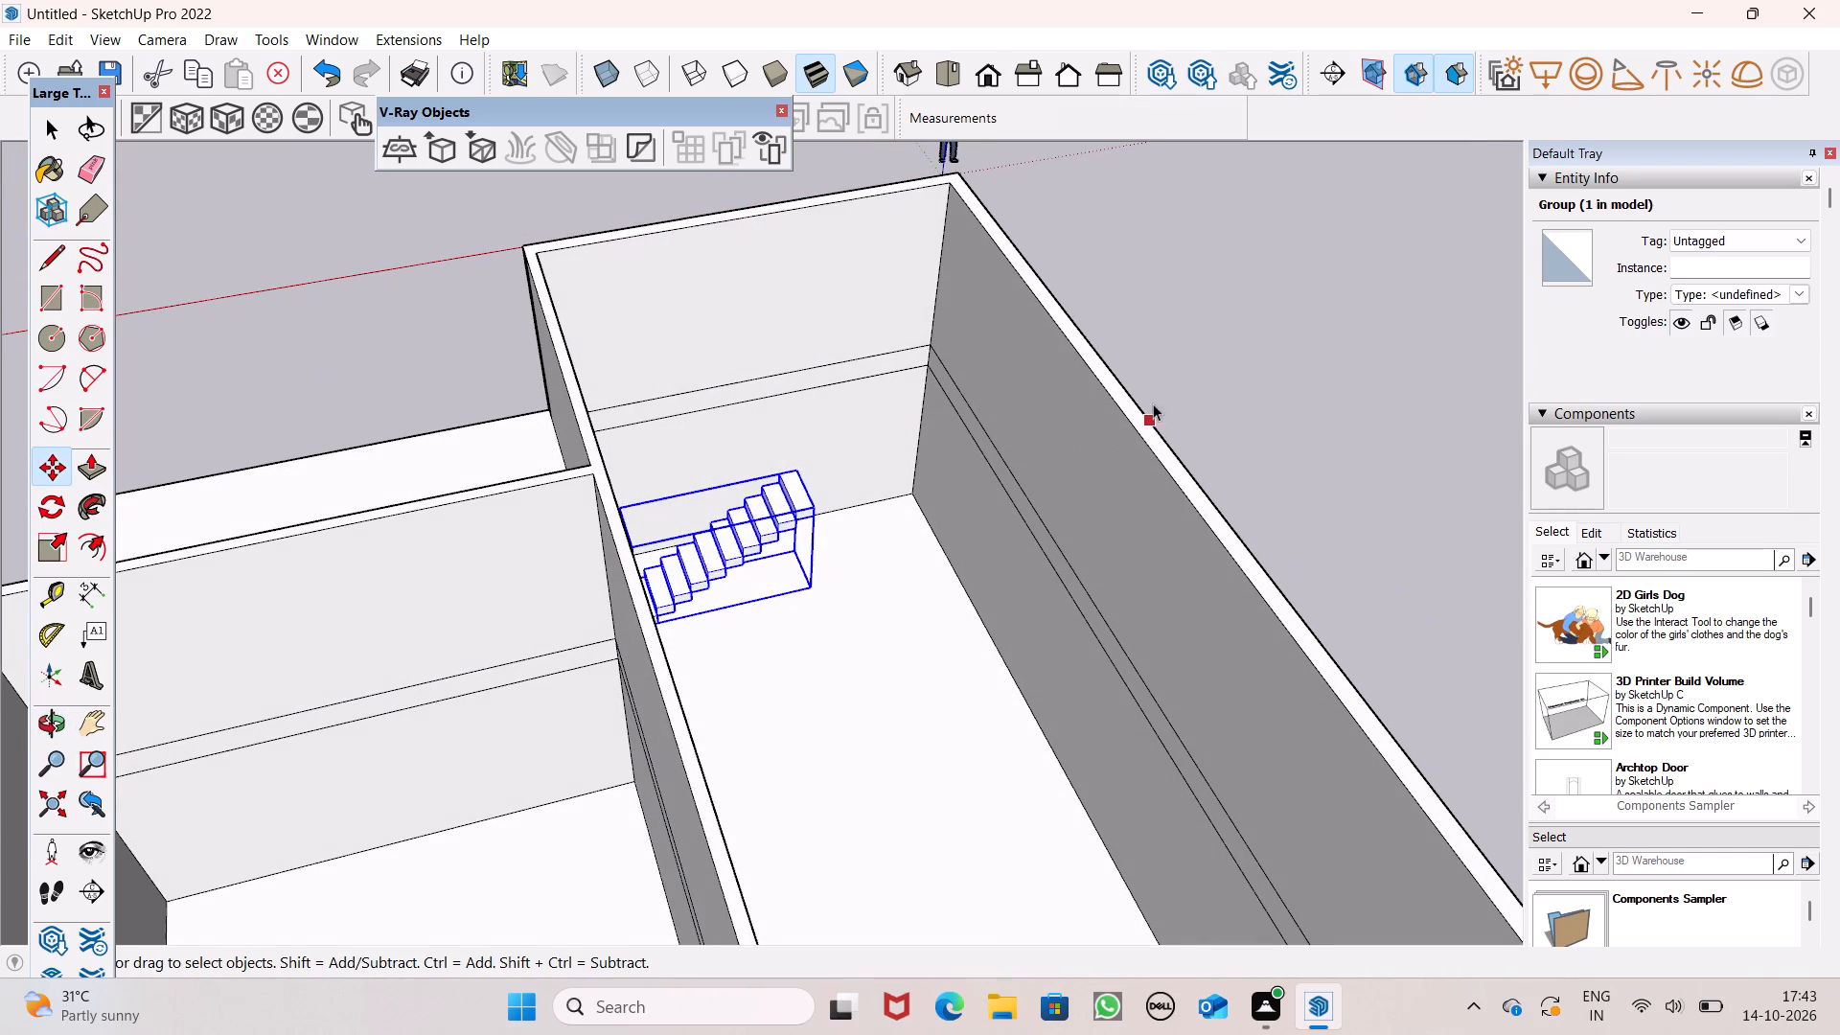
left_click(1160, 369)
Examine how the staircase sits inside the long room relative to the walls and the upper floor line.
middle_click_drag(859, 527, 804, 471)
scroll(931, 440, "up", 2)
scroll(931, 440, "down", 1)
scroll(908, 438, "up", 1)
scroll(908, 438, "down", 1)
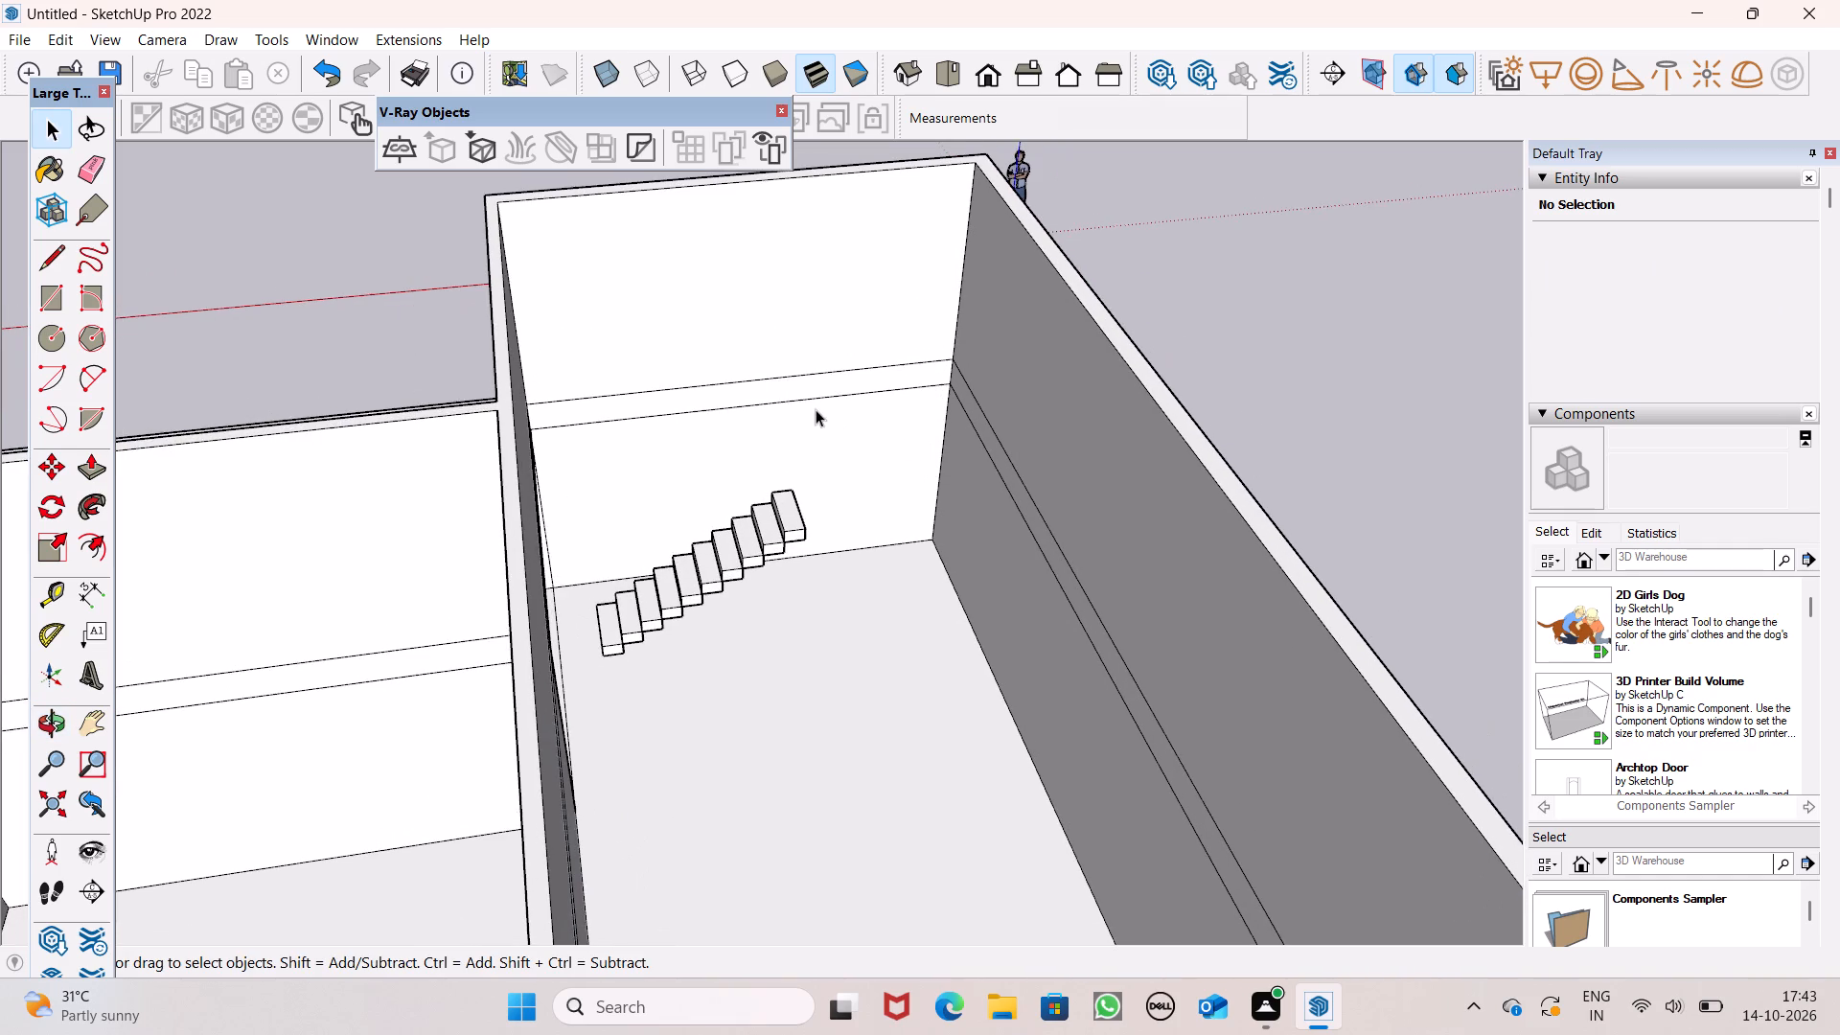
scroll(816, 409, "down", 3)
middle_click(855, 458)
middle_click_drag(818, 485, 805, 372)
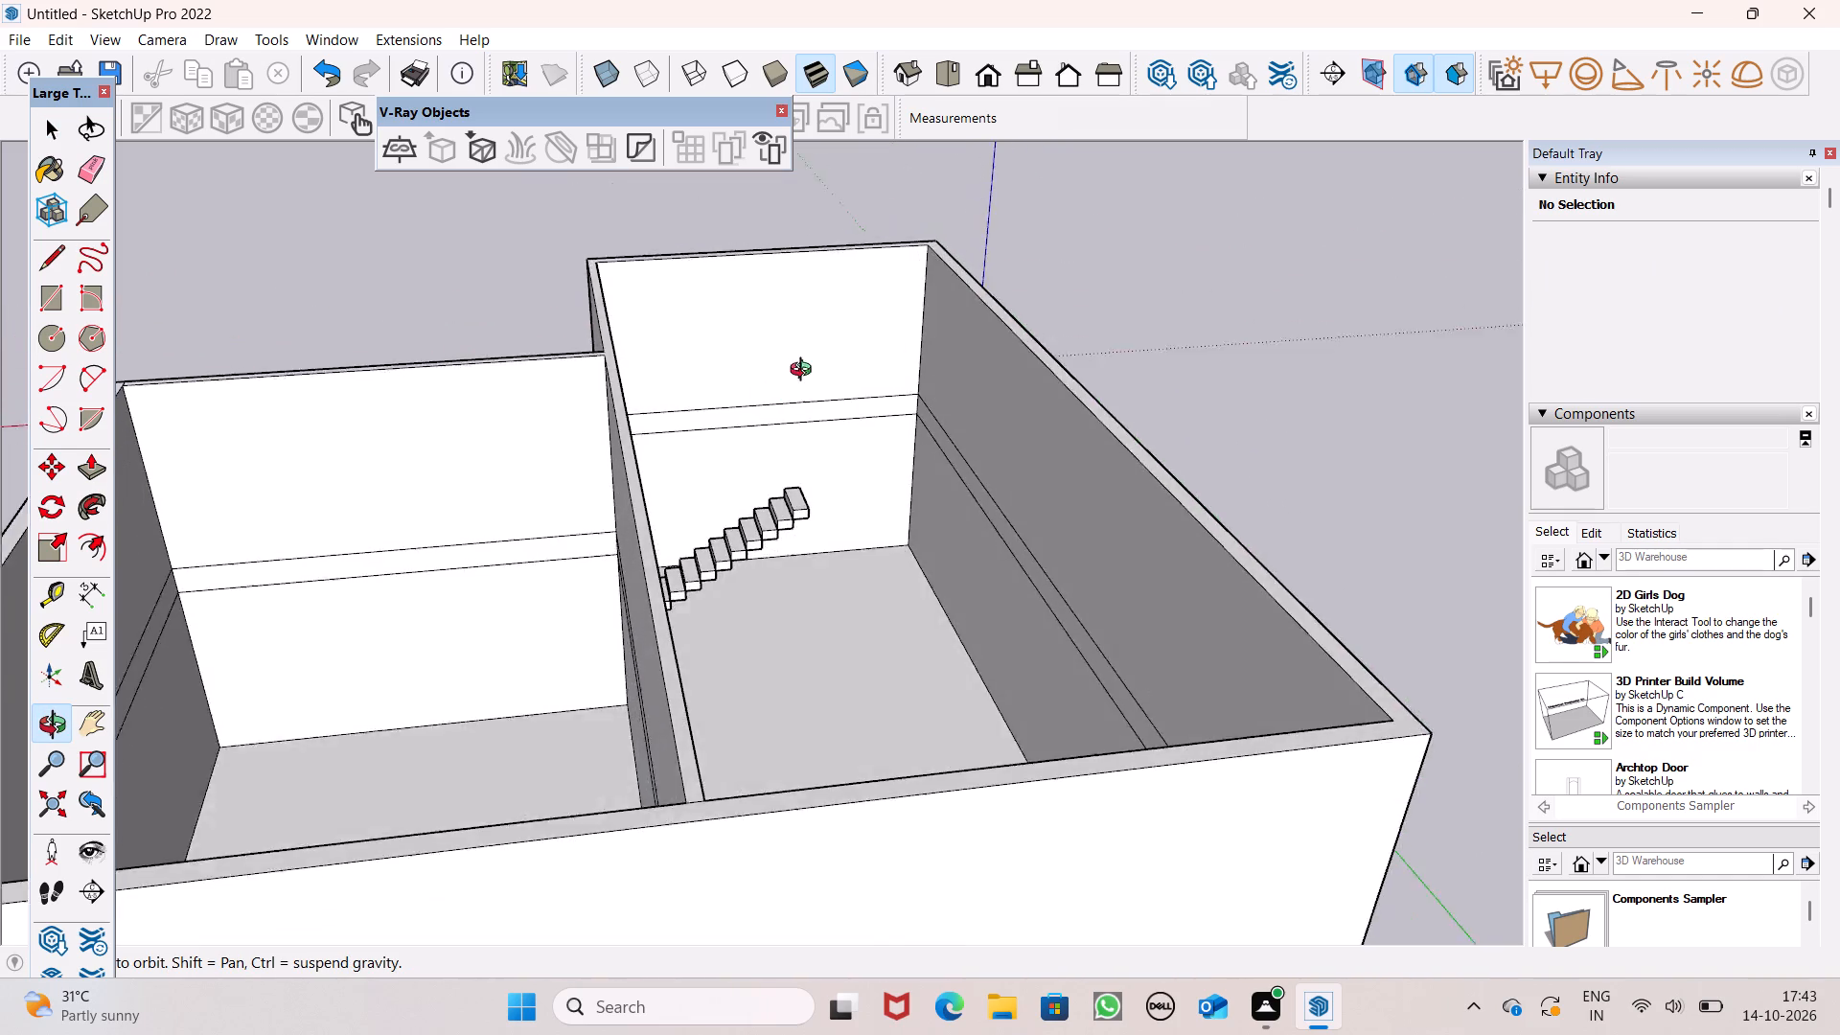
middle_click_drag(805, 372, 738, 333)
scroll(810, 483, "up", 5)
scroll(917, 438, "up", 1)
scroll(917, 438, "down", 7)
scroll(974, 533, "down", 5)
middle_click_drag(968, 545, 1002, 592)
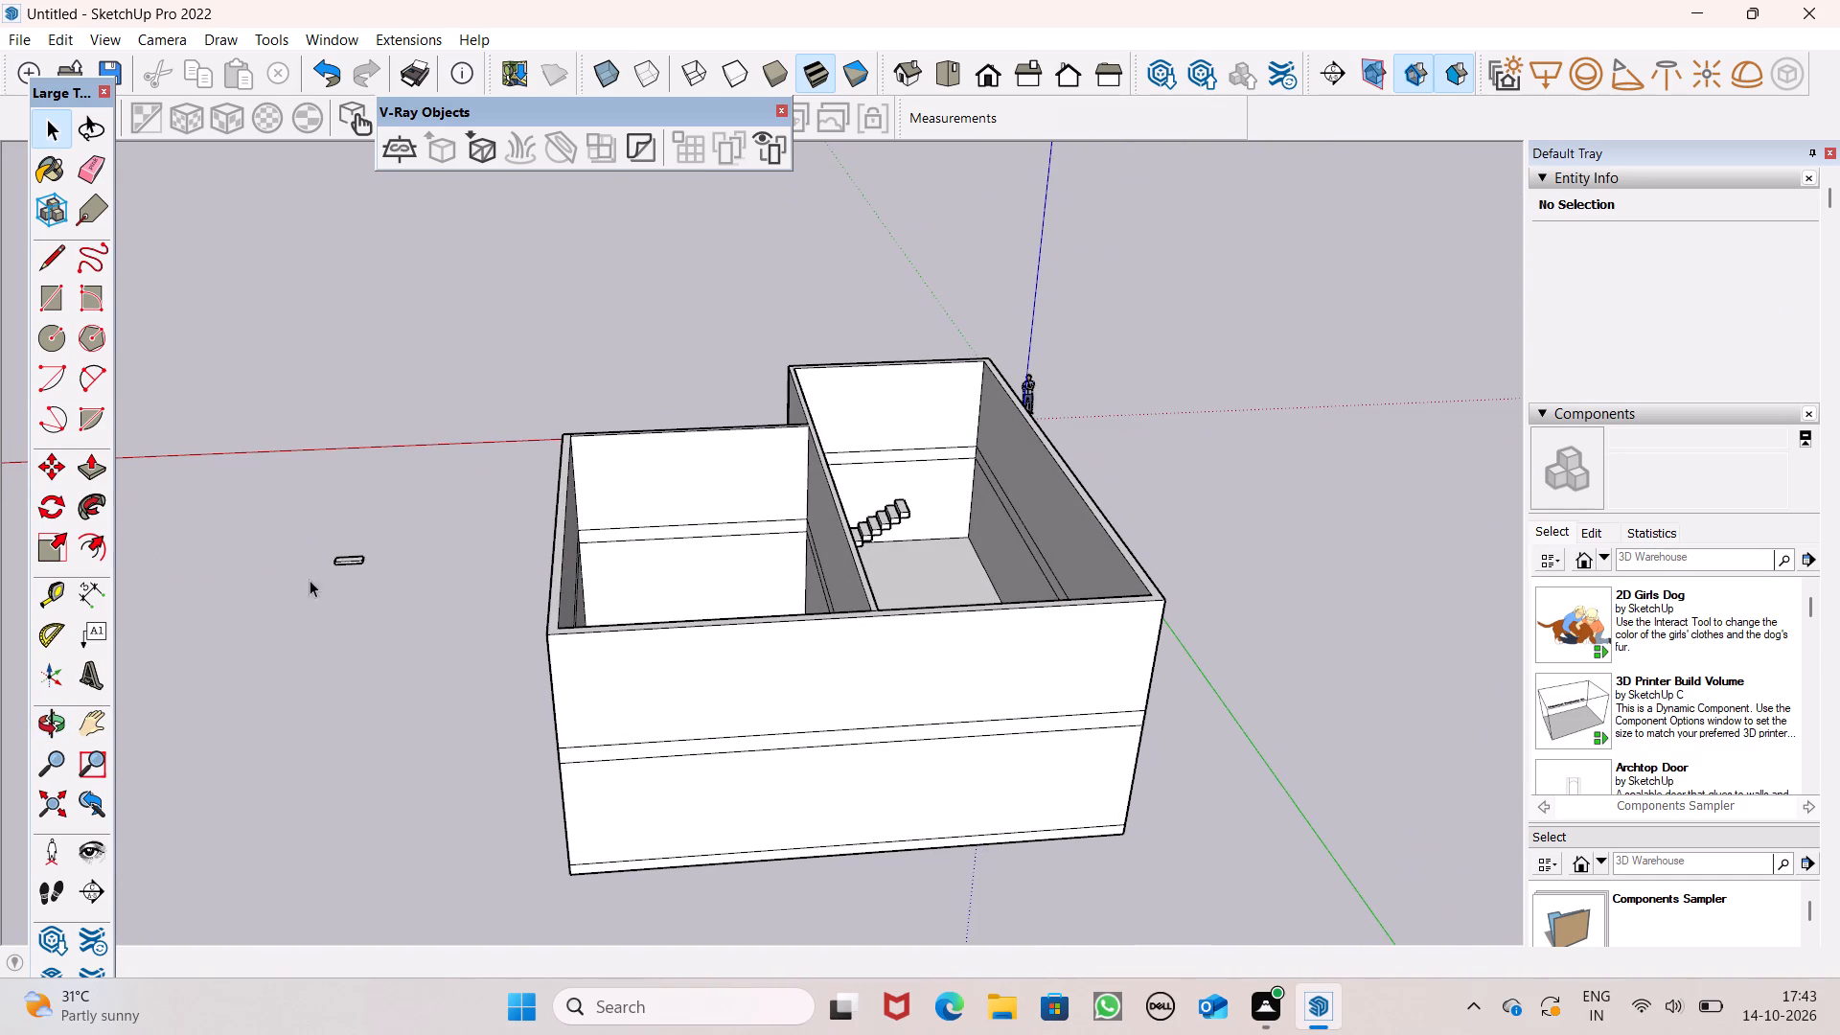
Move the staircase group out of the long room onto the open ground beside the loose tread.
left_click(878, 525)
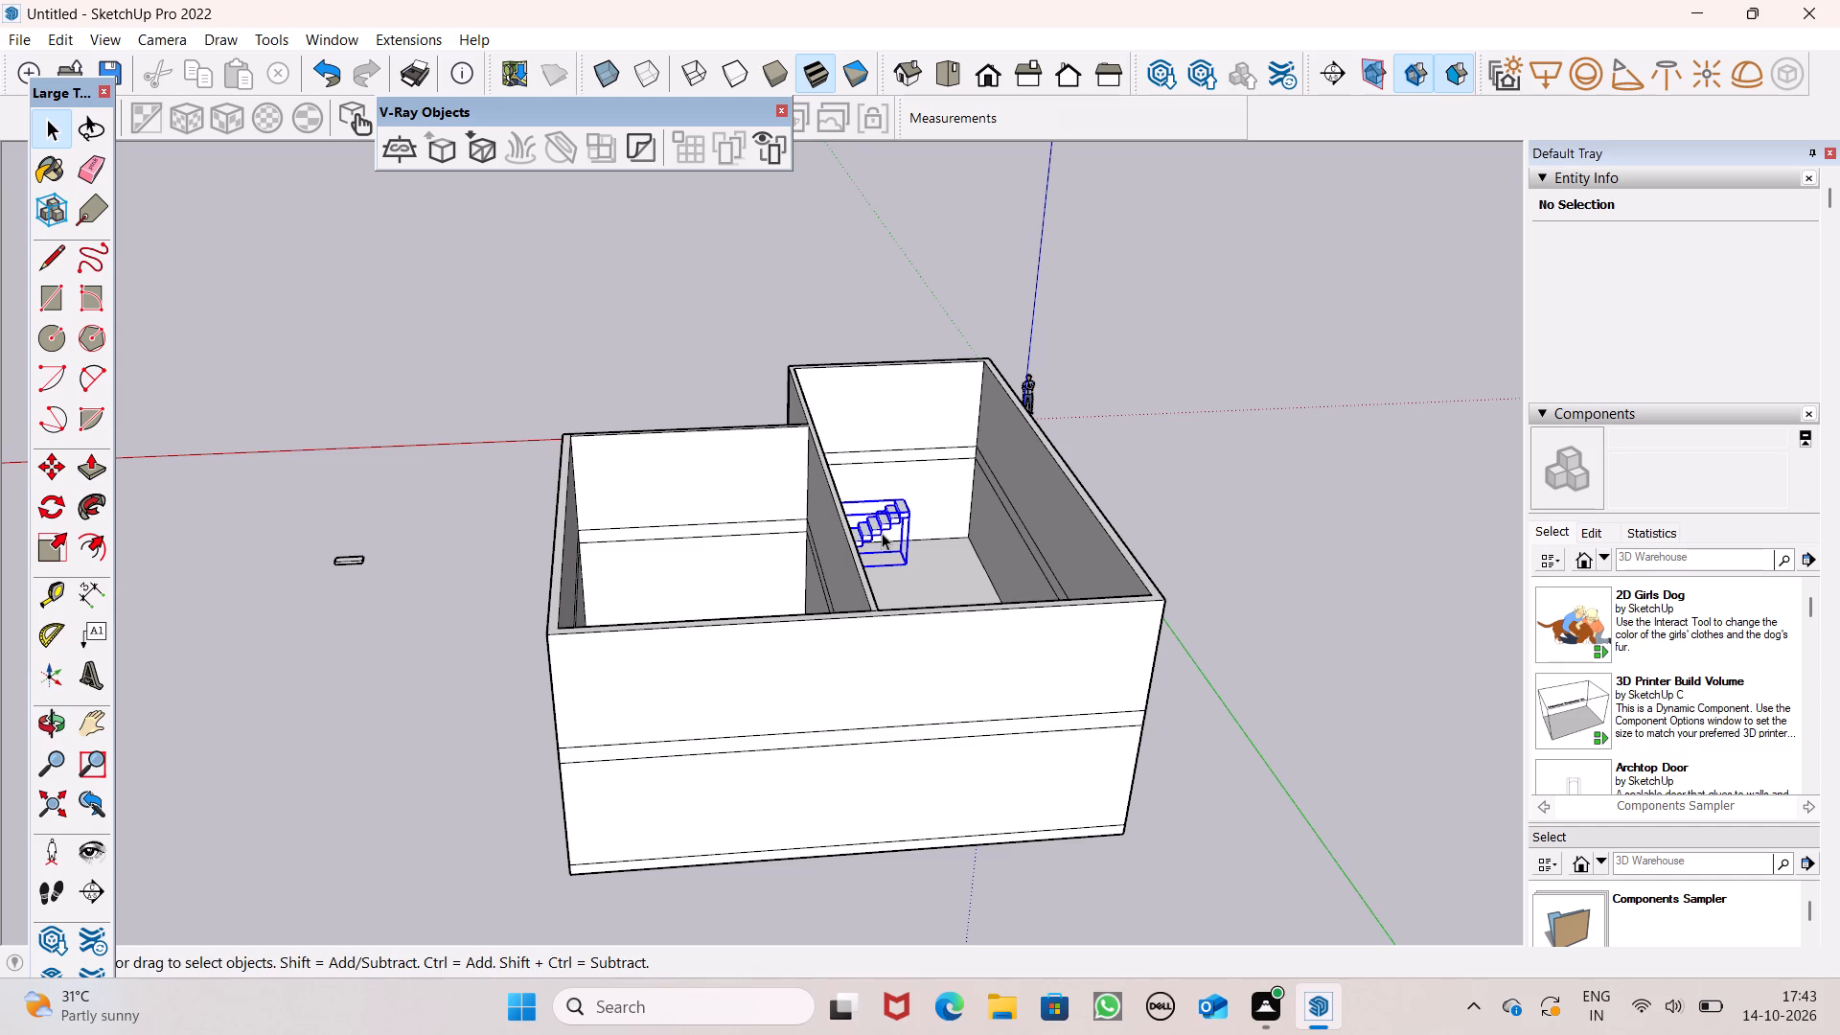
scroll(888, 508, "up", 4)
key("m")
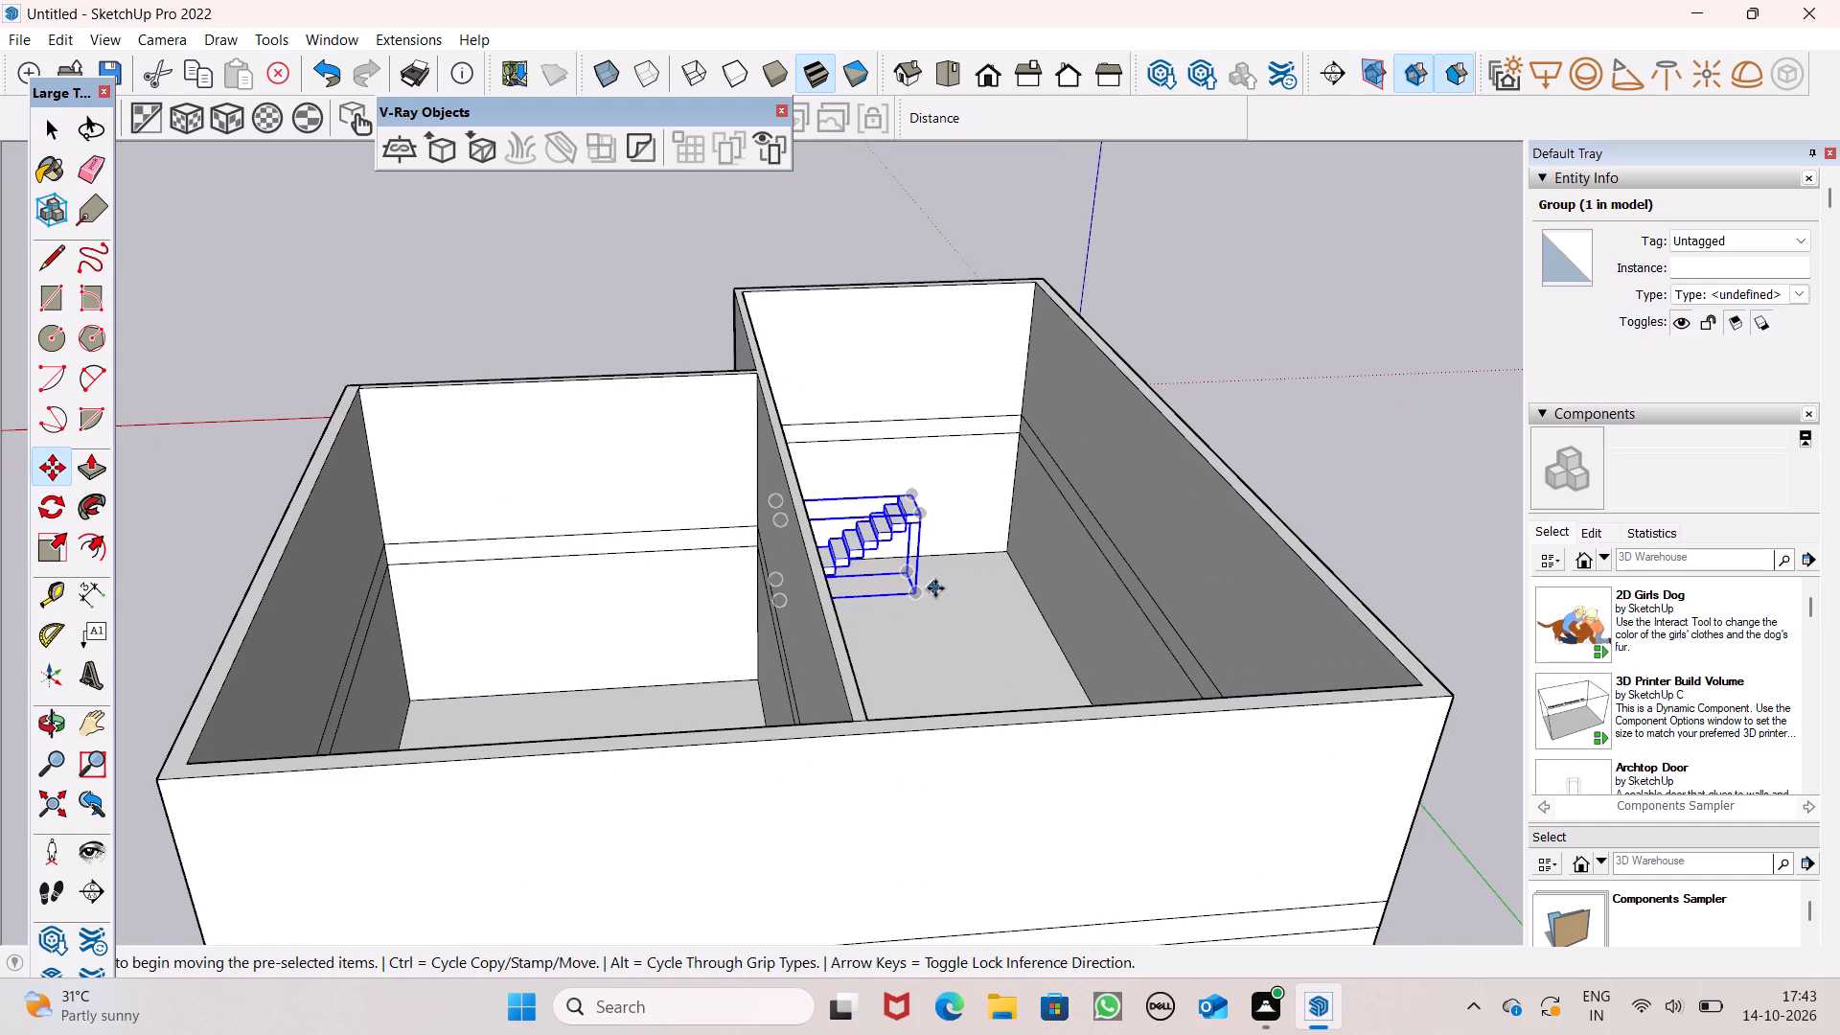
key("Return")
scroll(931, 563, "down", 3)
left_click_drag(928, 591, 320, 632)
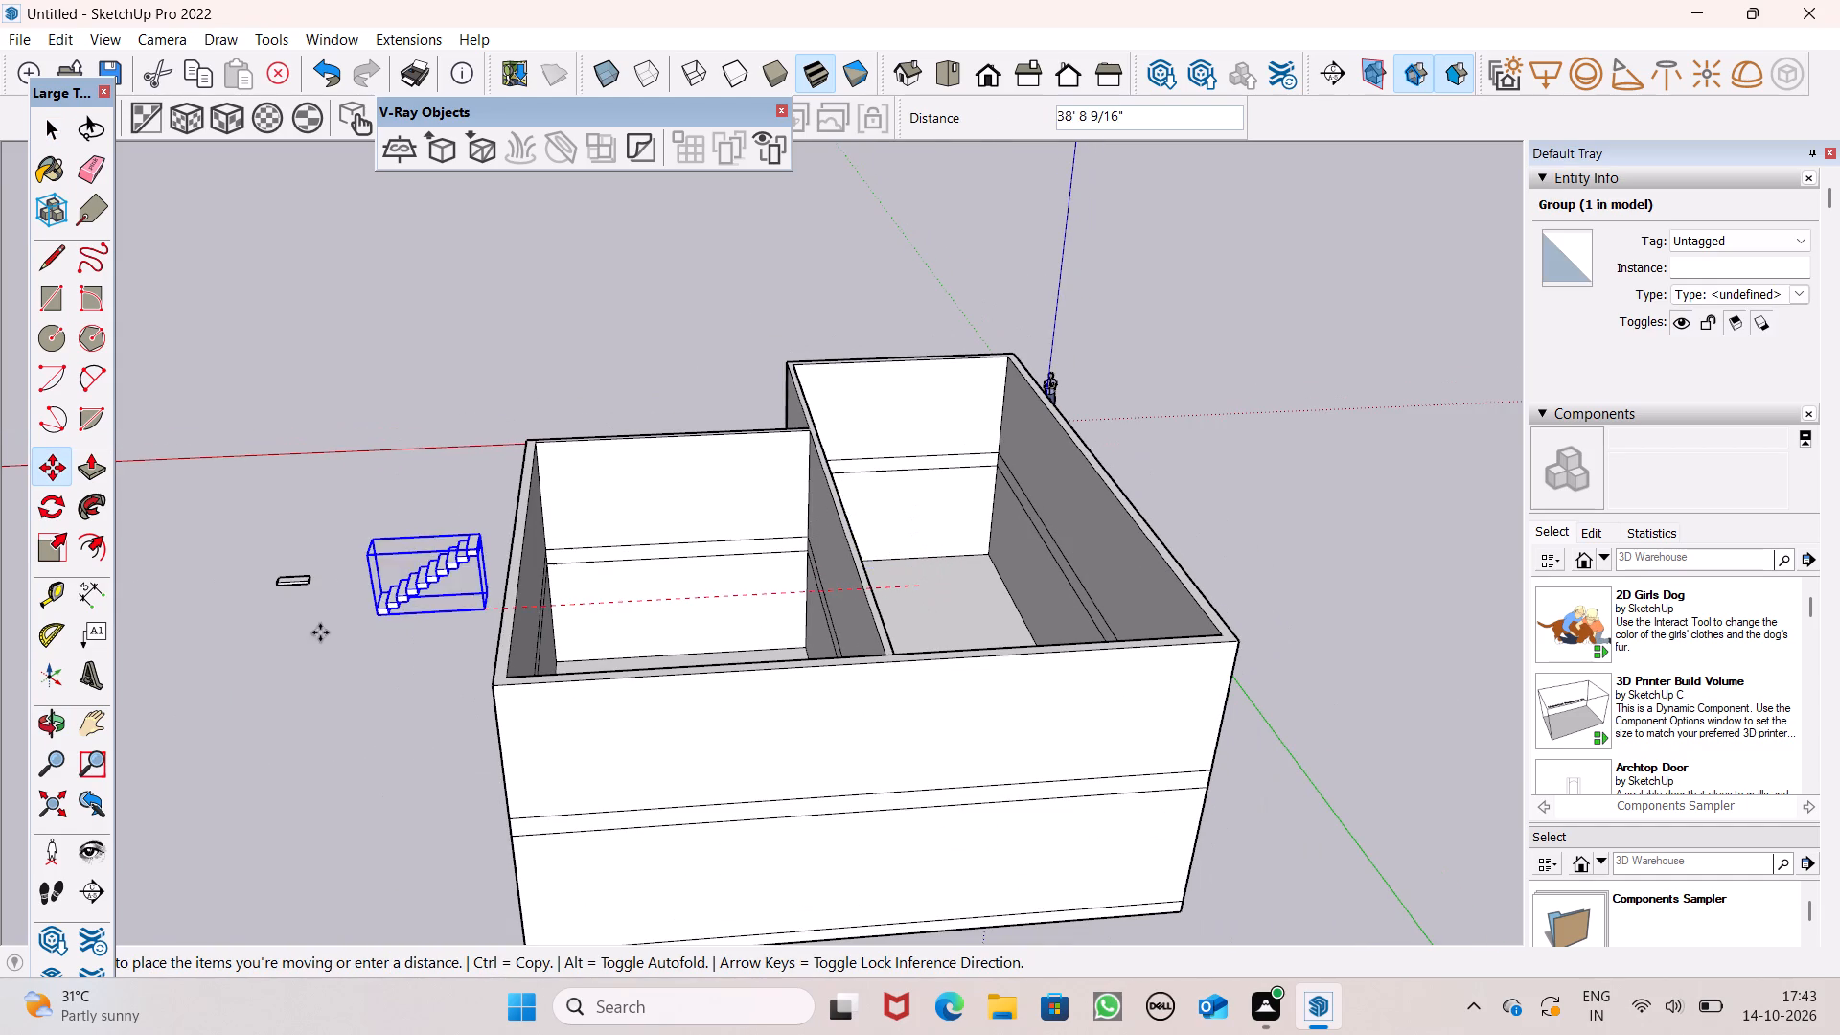
left_click_drag(320, 632, 376, 542)
key("space")
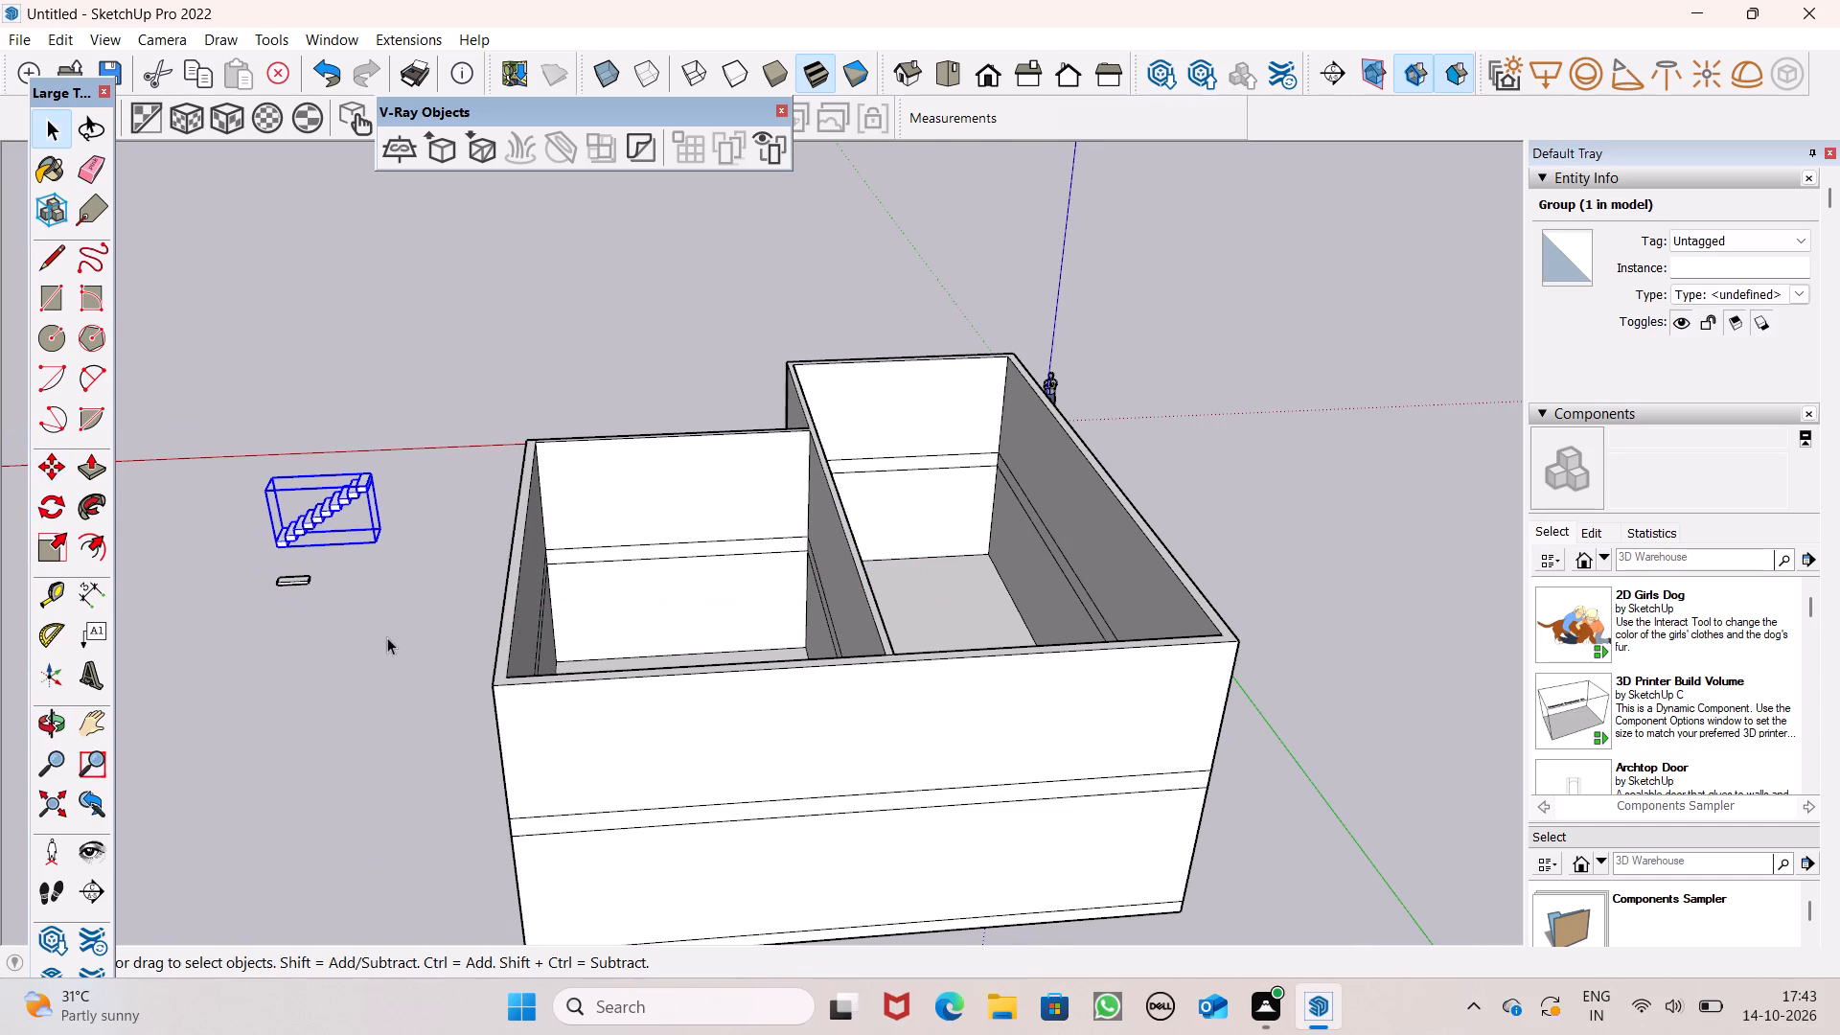
left_click_drag(401, 656, 402, 648)
Examine the staircase and the loose tread on the open ground beside the building.
middle_click_drag(422, 570, 940, 572)
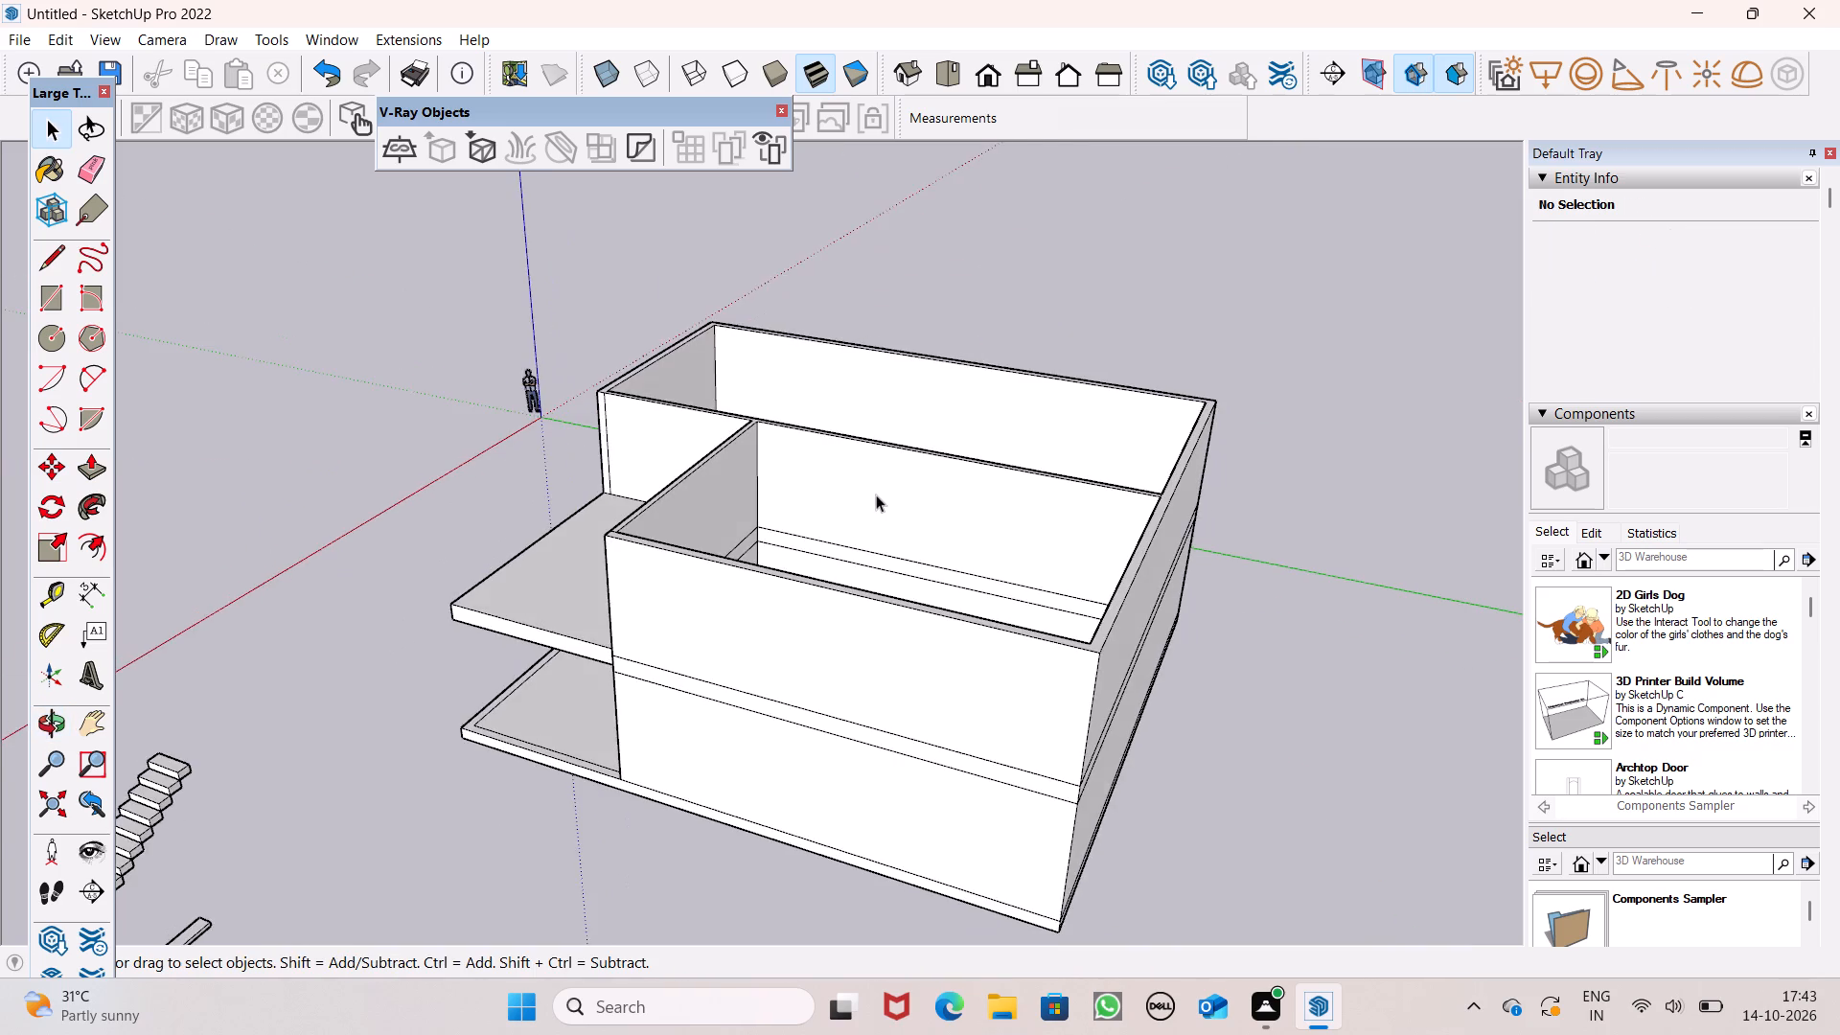
scroll(876, 494, "down", 11)
scroll(638, 671, "up", 3)
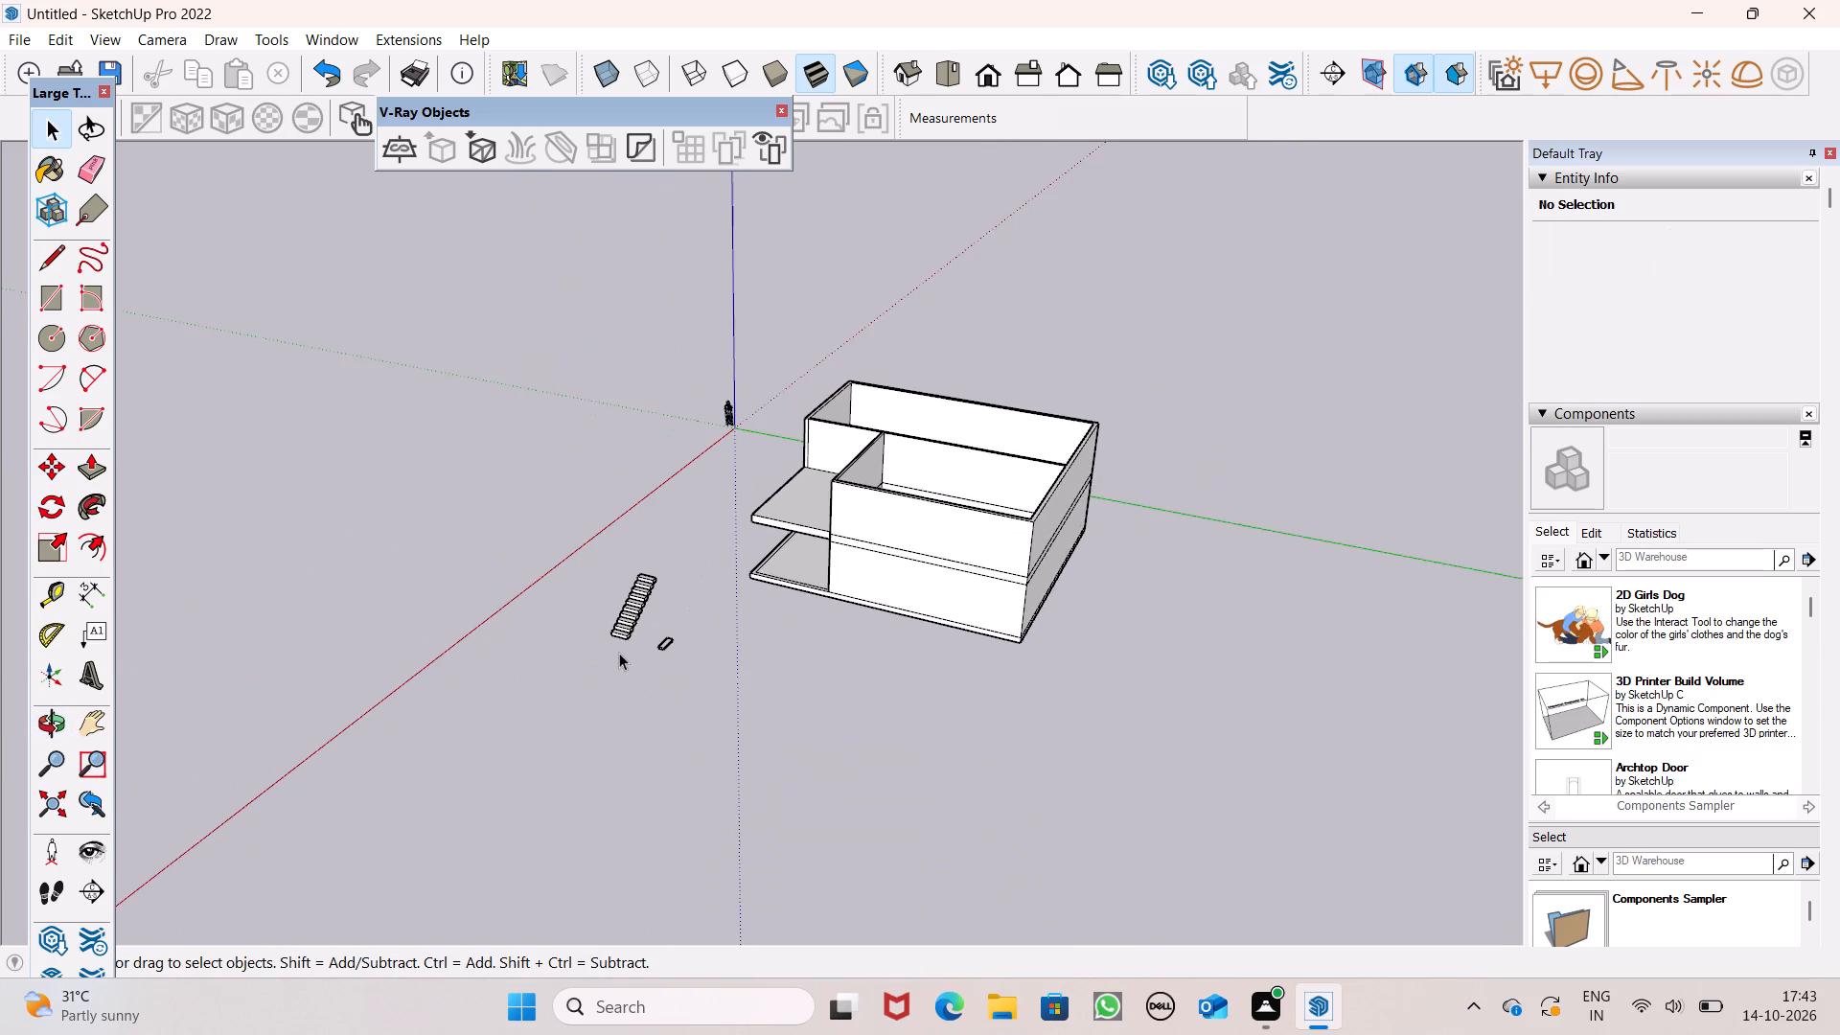
scroll(619, 653, "up", 7)
scroll(628, 658, "down", 2)
middle_click_drag(670, 710, 901, 902)
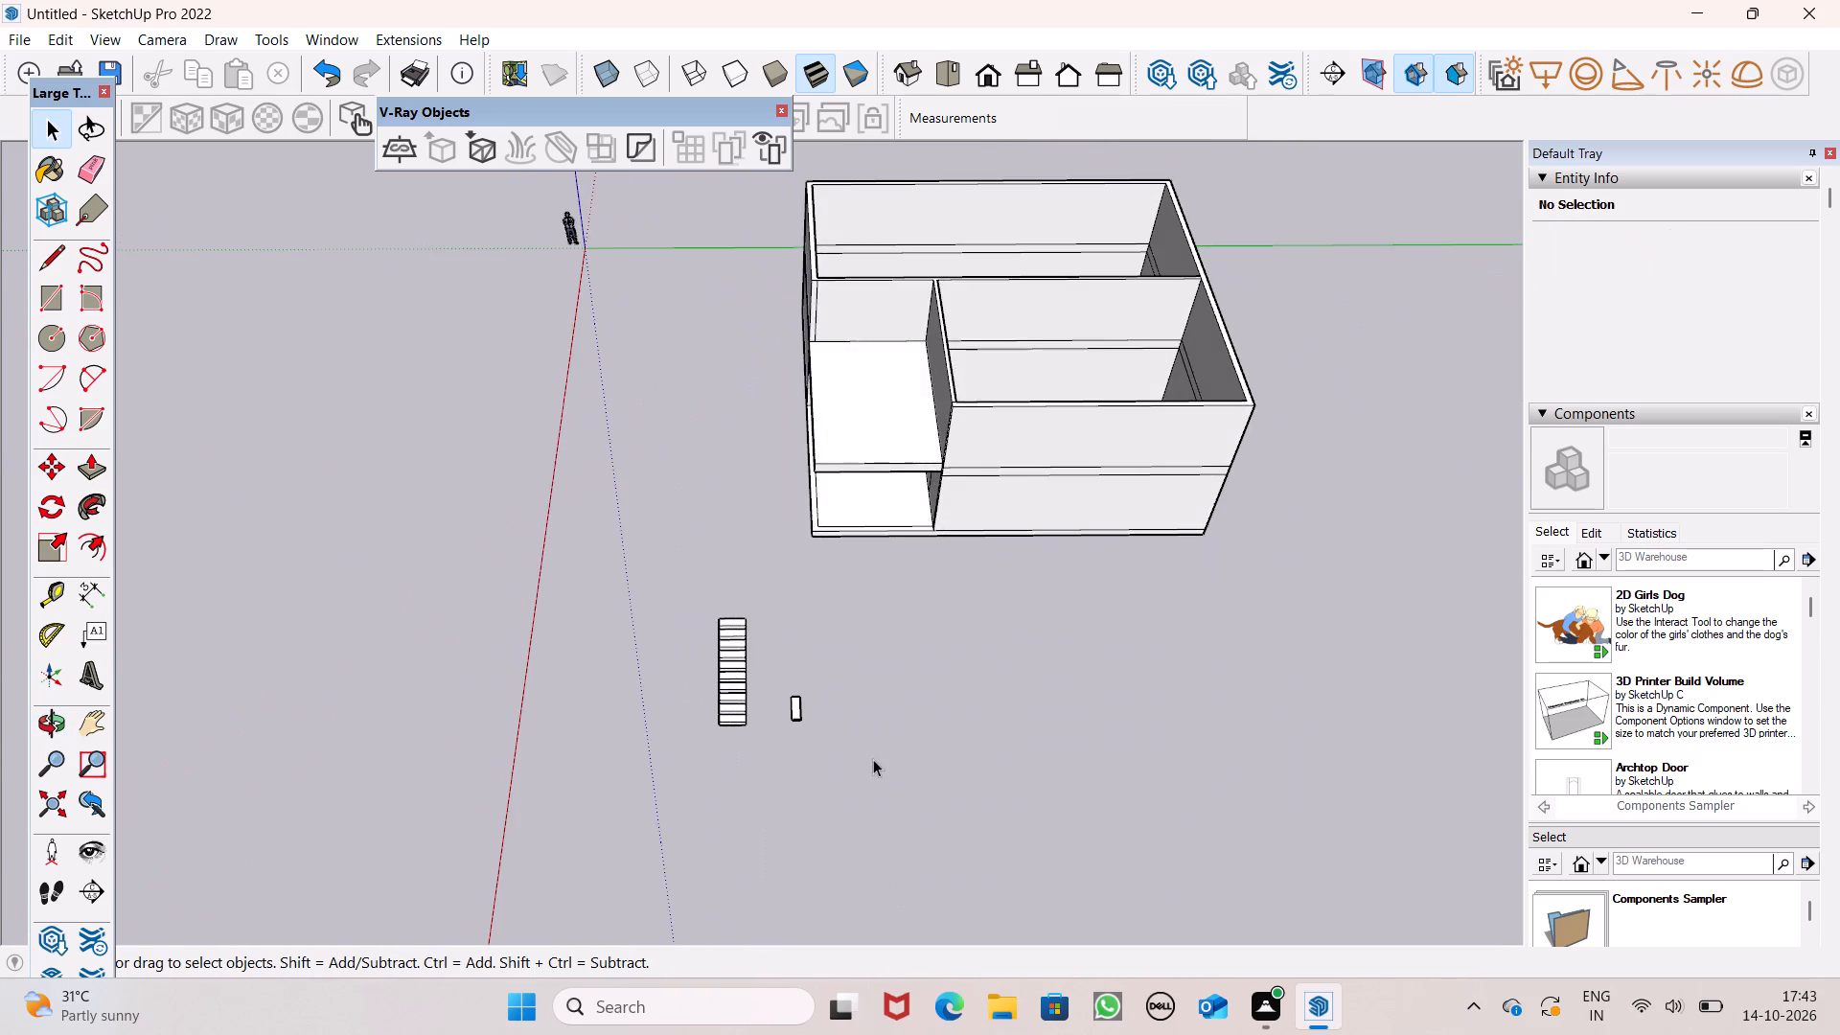
scroll(869, 751, "up", 6)
scroll(727, 638, "up", 6)
scroll(727, 635, "down", 1)
scroll(727, 635, "up", 1)
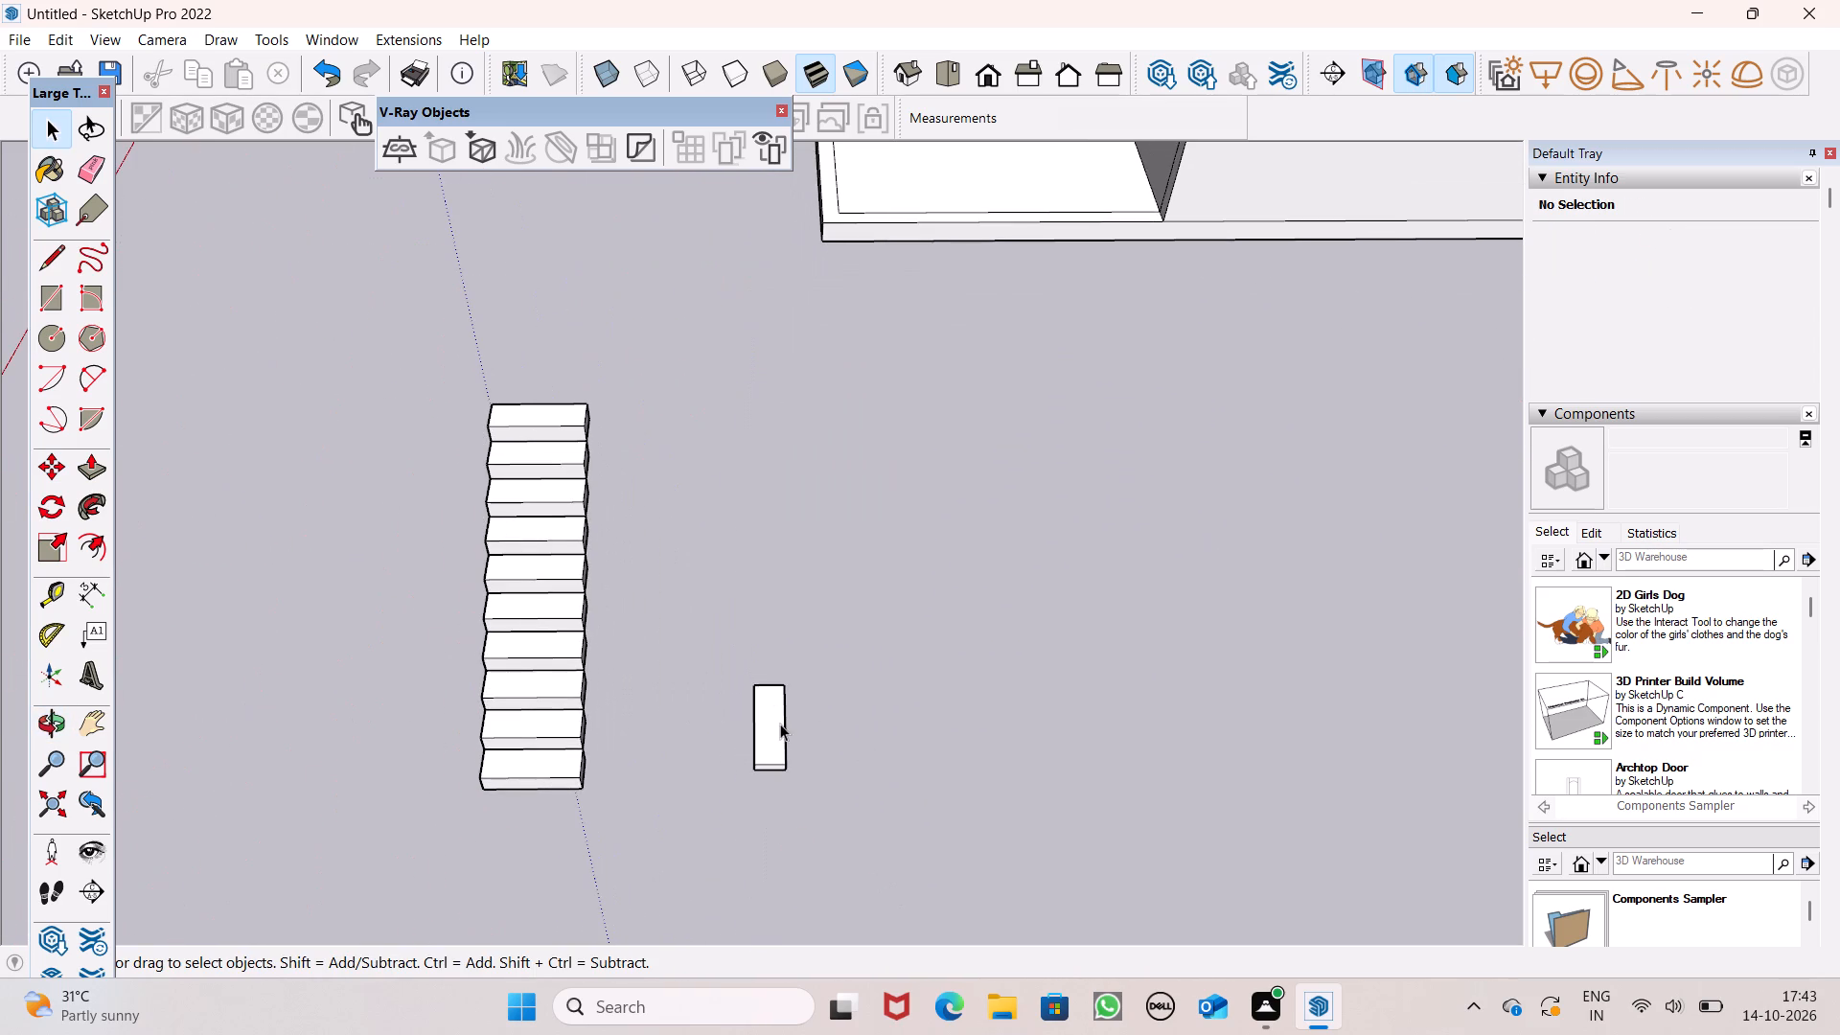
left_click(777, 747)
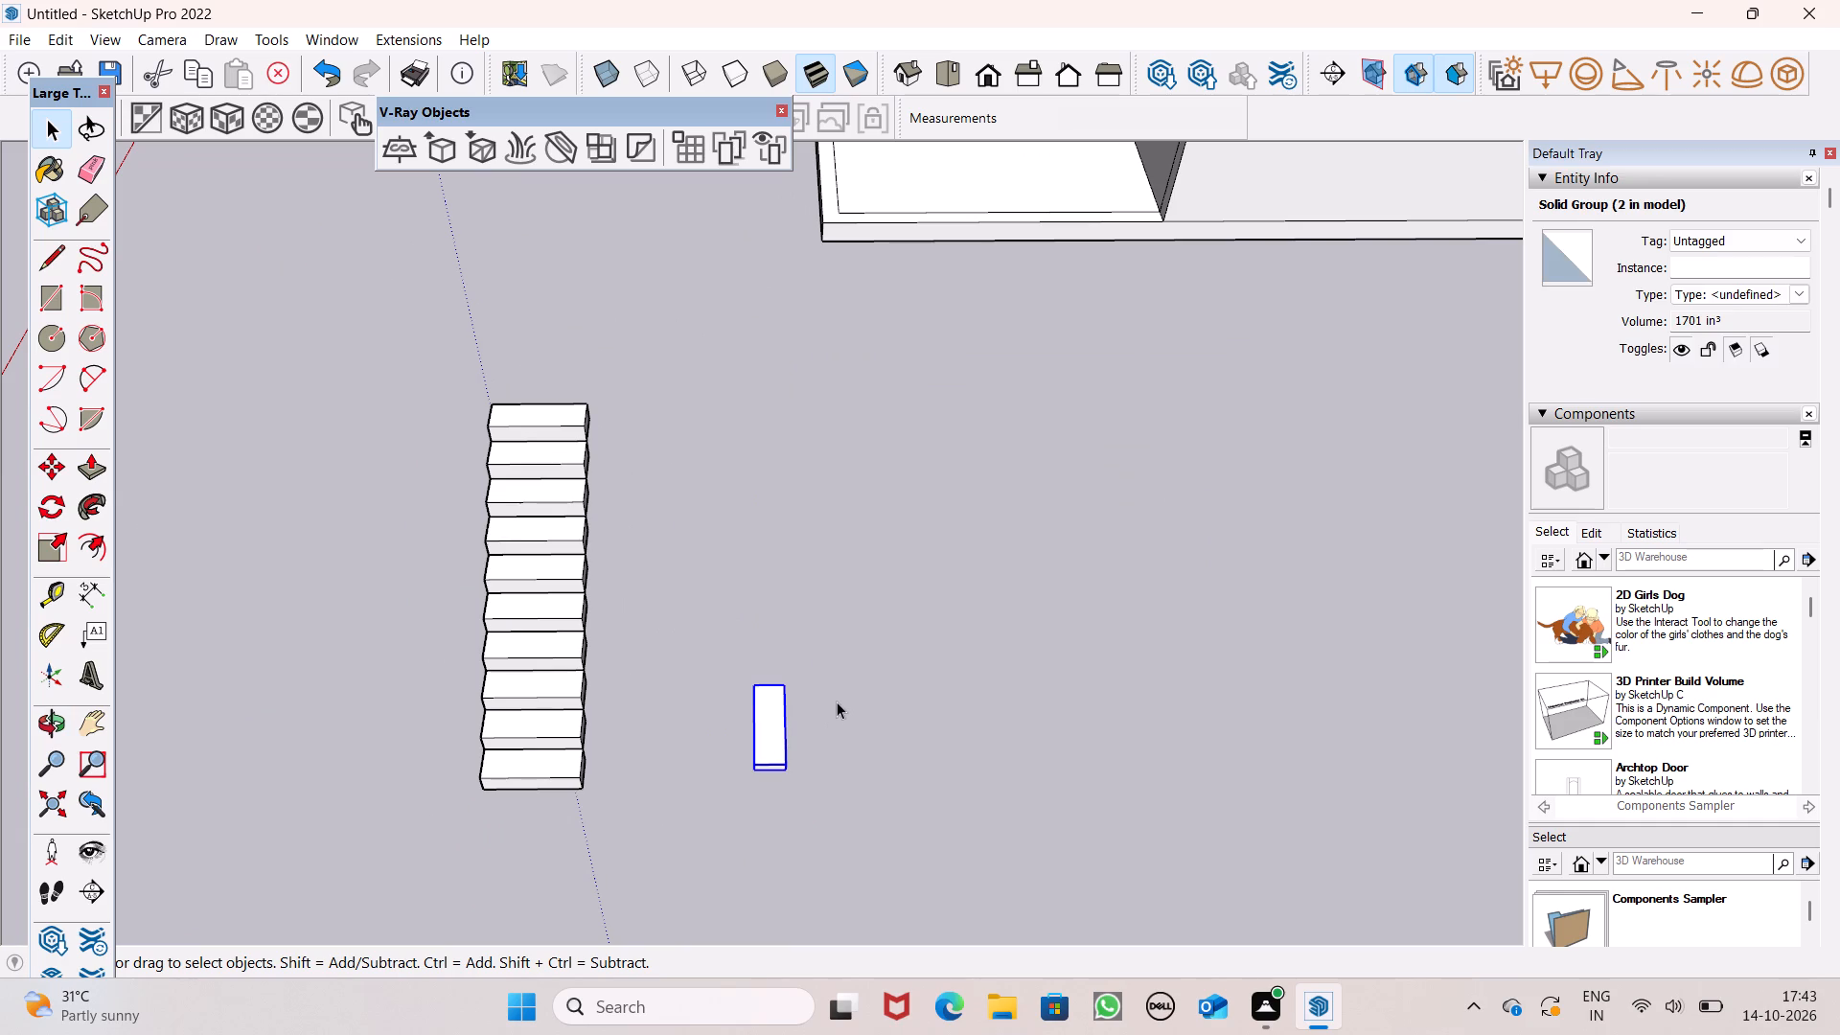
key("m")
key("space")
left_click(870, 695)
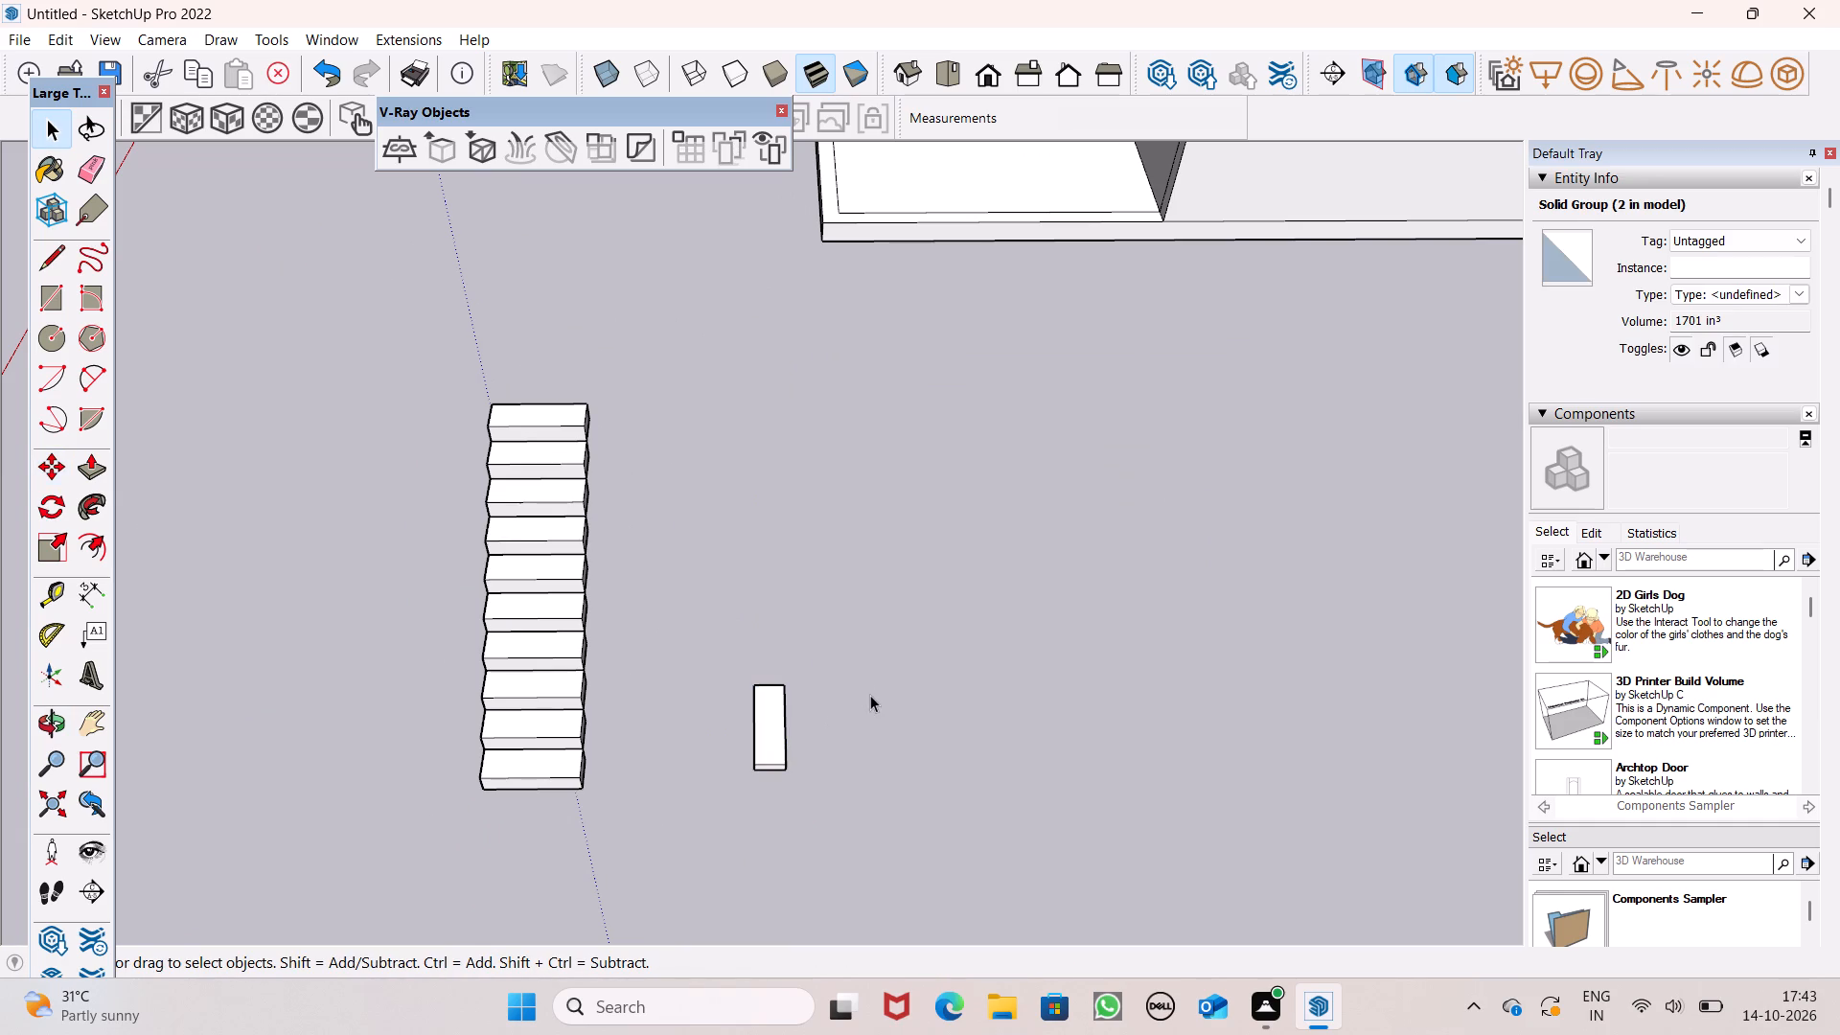
Rotate the loose tread group 90° in the horizontal plane so it lies parallel to the staircase treads.
left_click(778, 739)
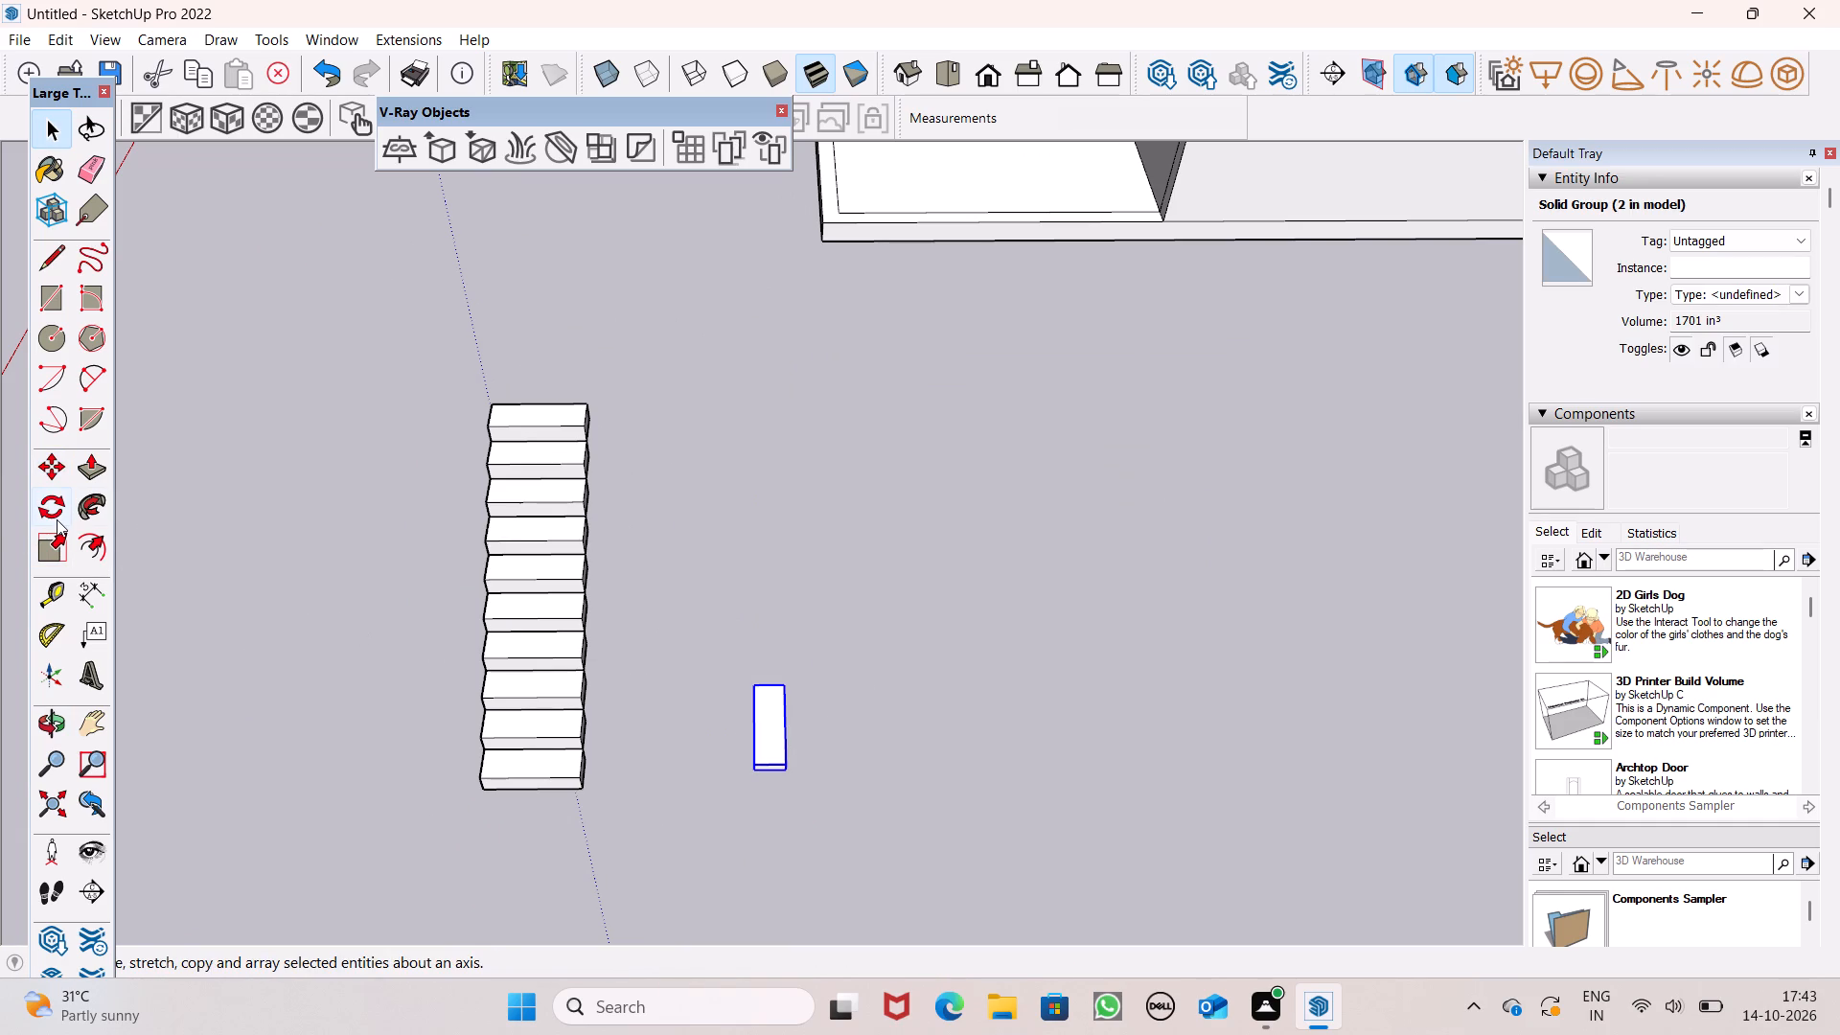
left_click(57, 519)
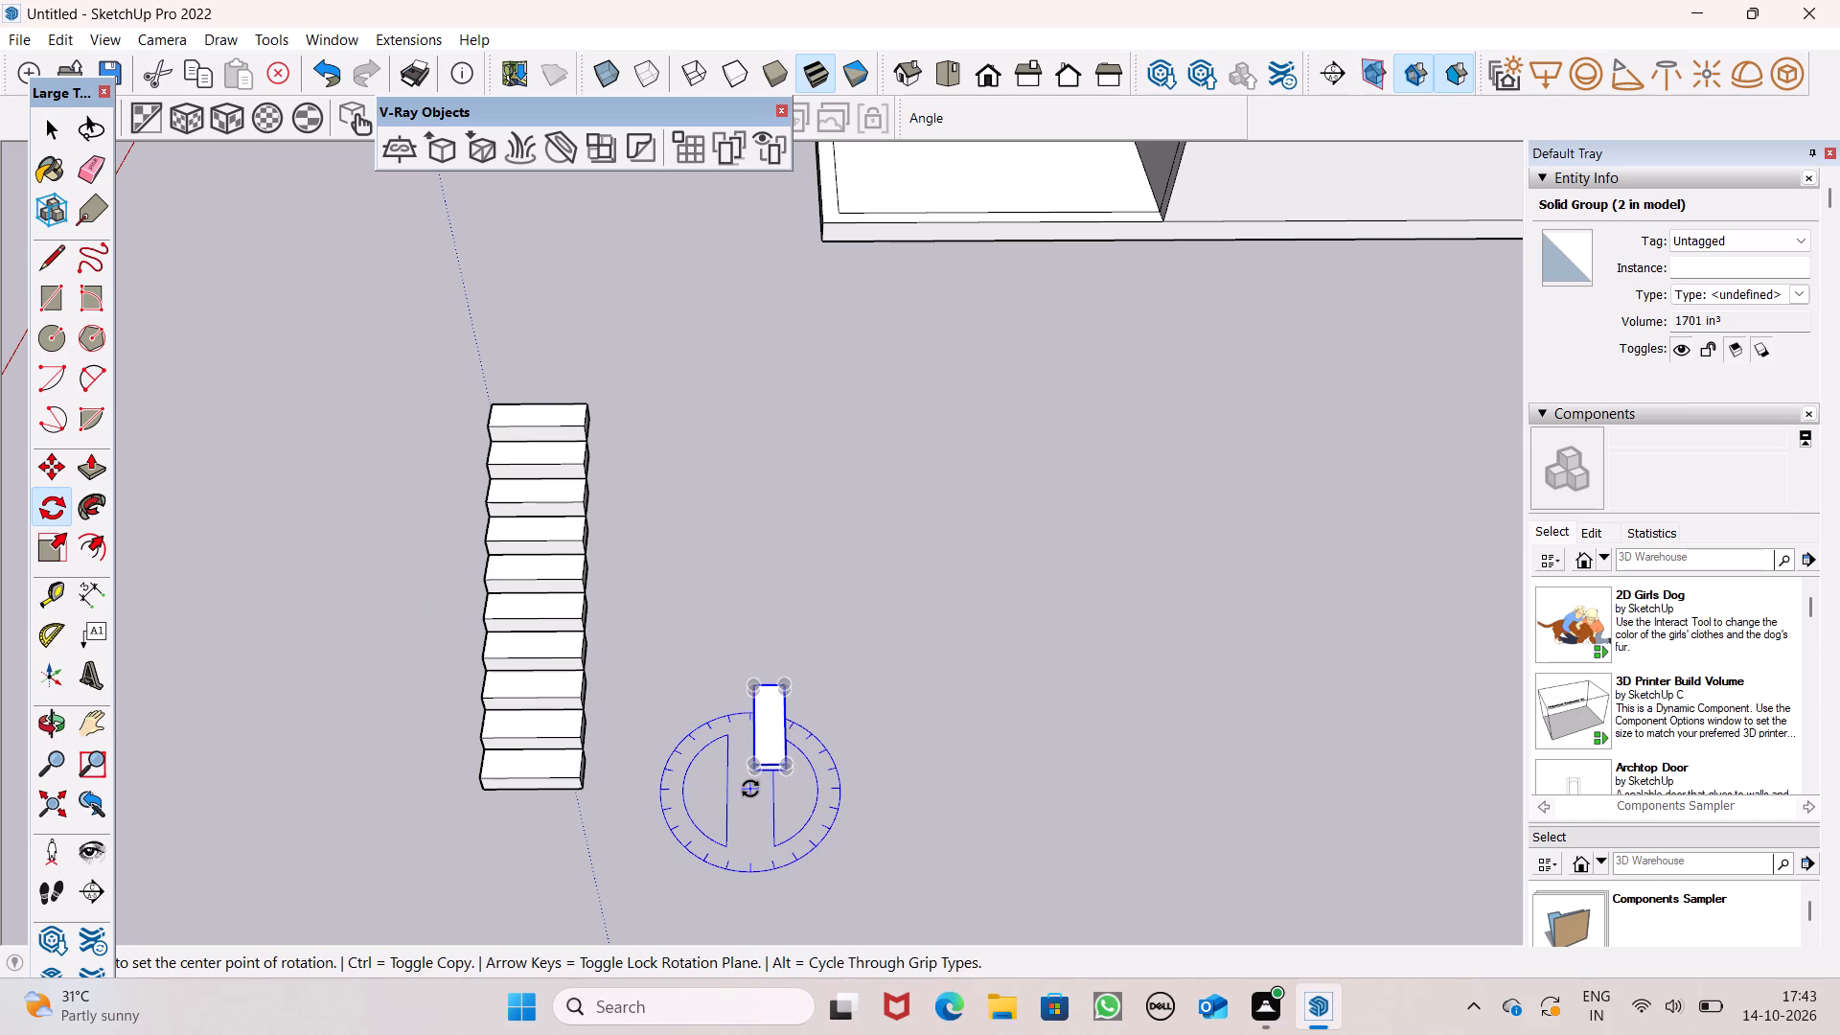
left_click(750, 789)
left_click(763, 876)
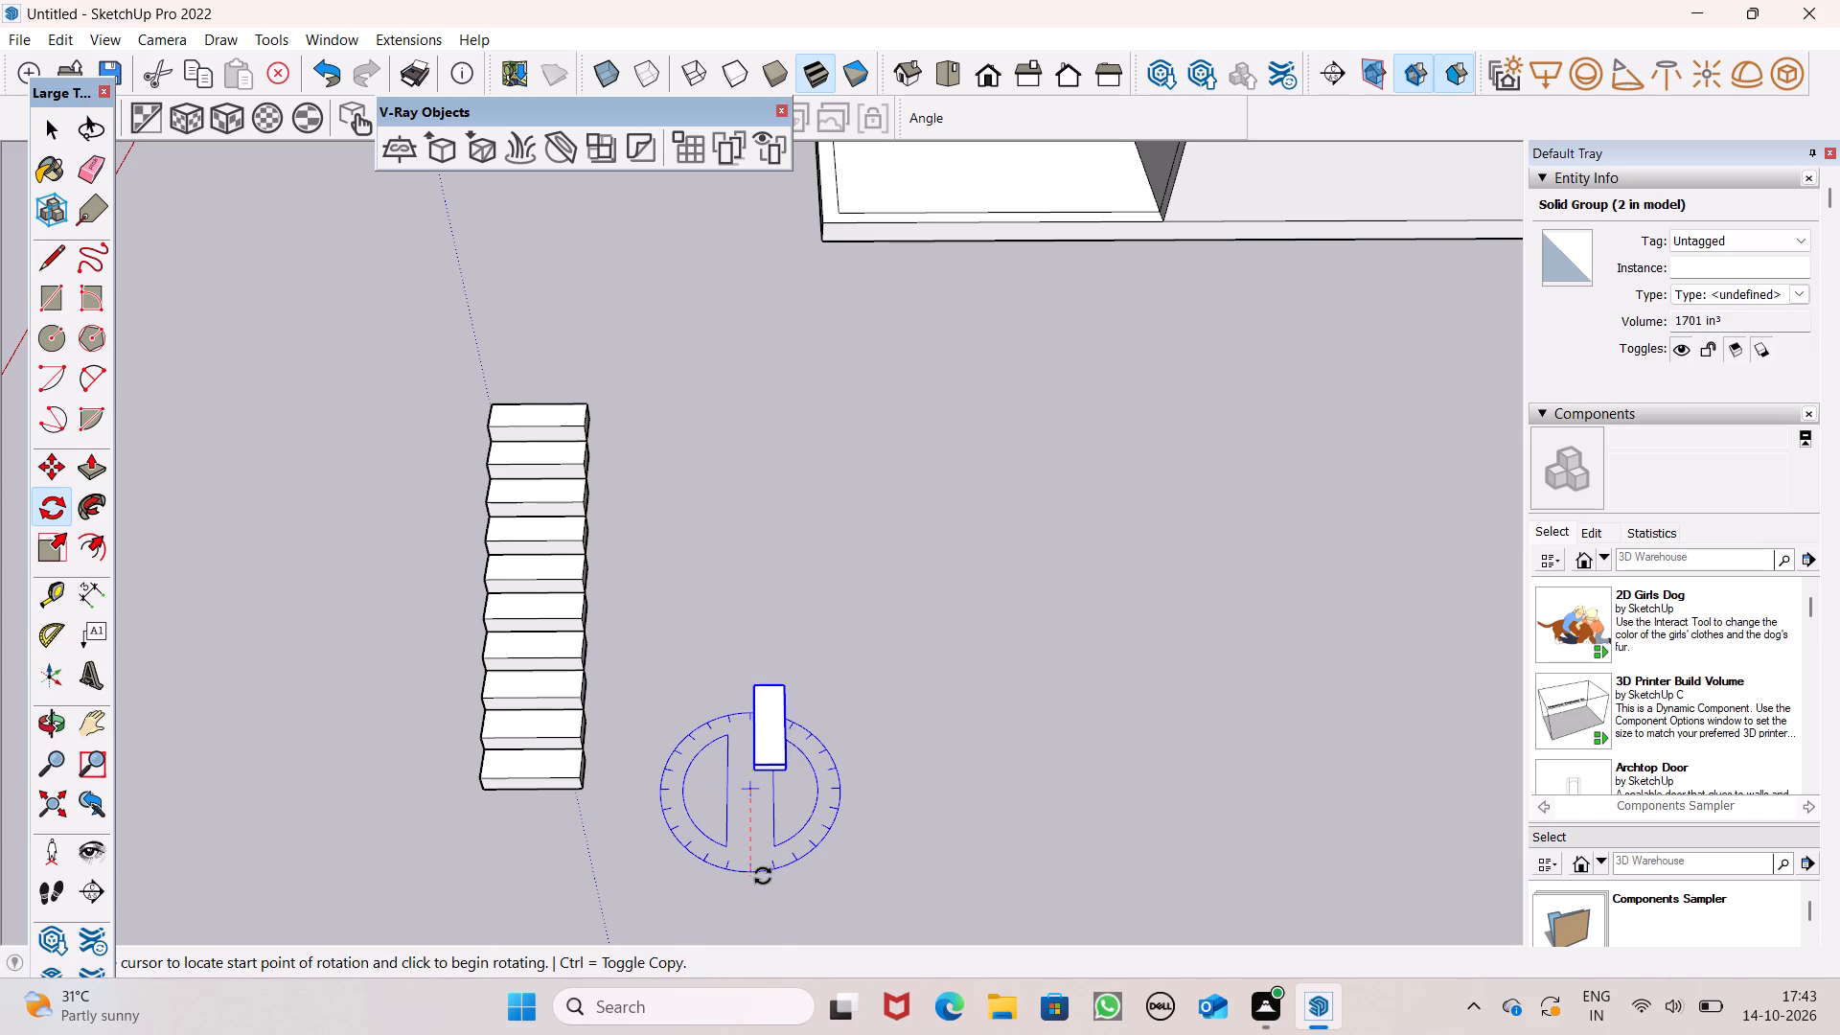
left_click(931, 792)
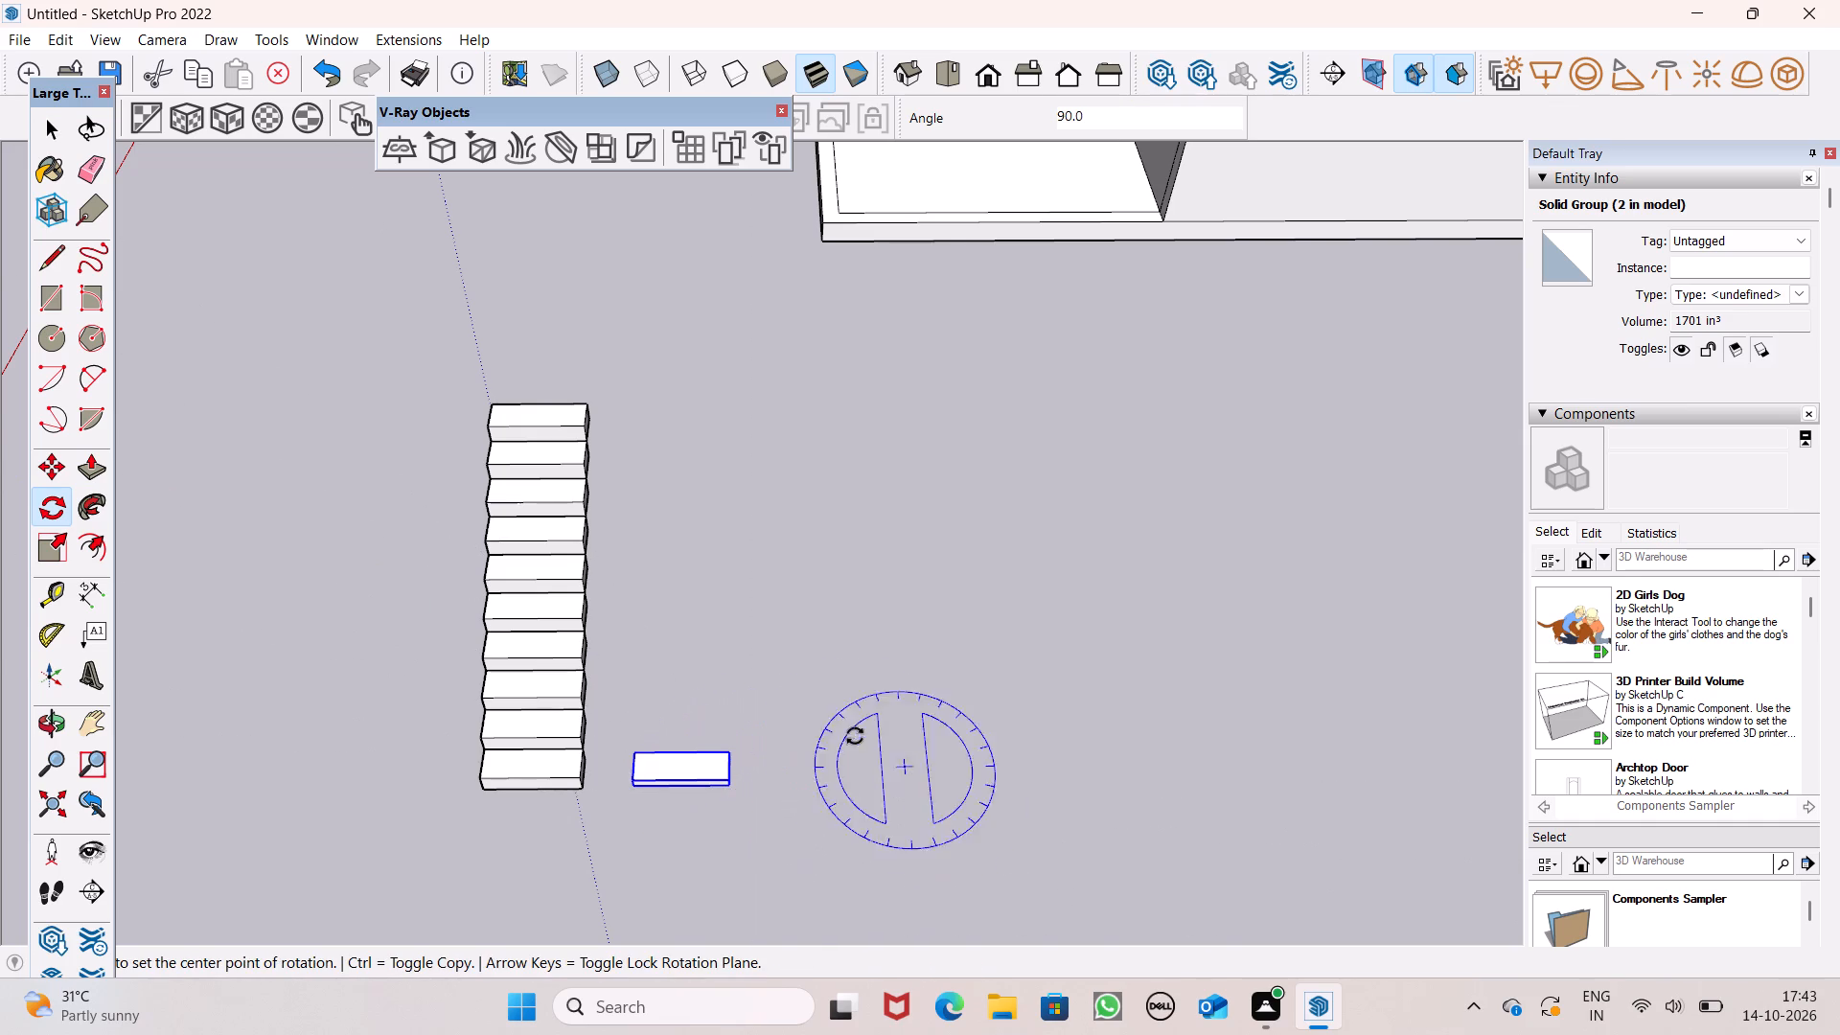
key("space")
key("space")
left_click(848, 718)
Move the loose tread about 11' 7" along the staircase to just beyond its top end.
scroll(848, 718, "down", 2)
middle_click_drag(676, 812, 1092, 766)
scroll(1025, 700, "up", 2)
scroll(1025, 700, "down", 1)
scroll(1025, 700, "up", 1)
scroll(1025, 700, "down", 1)
scroll(1025, 700, "up", 2)
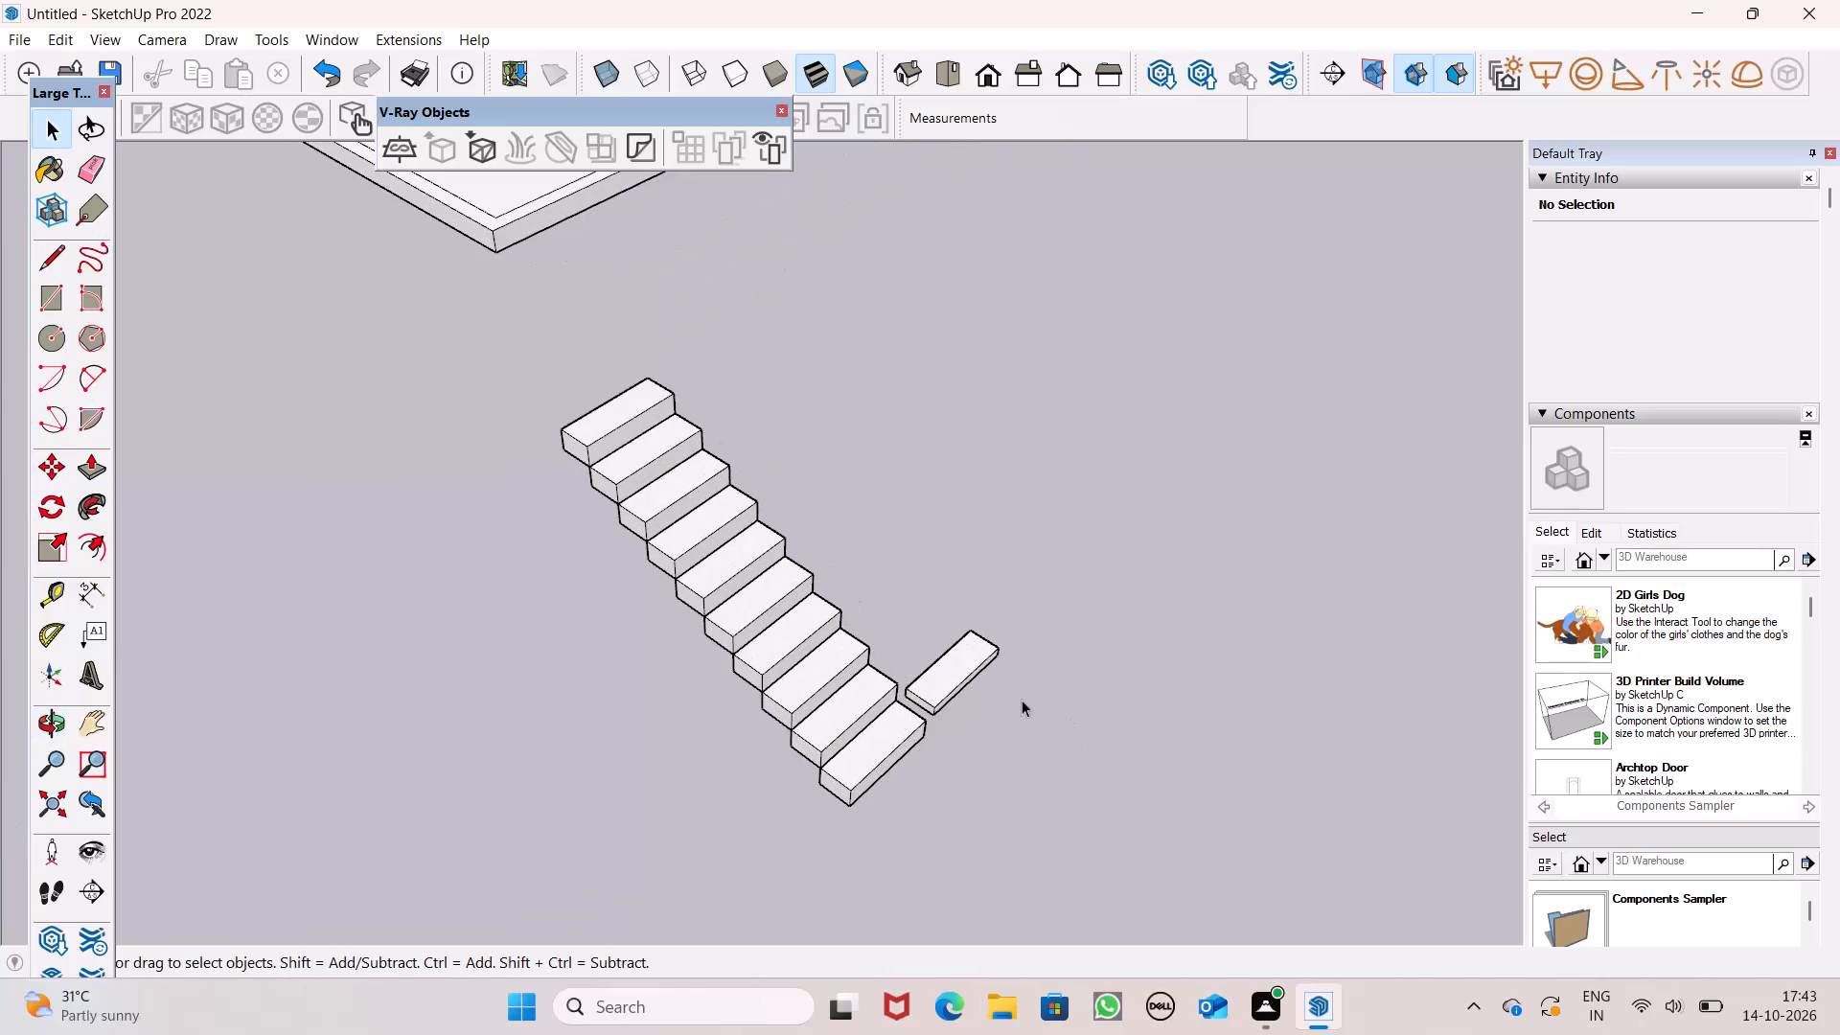
scroll(997, 691, "up", 4)
left_click(894, 692)
scroll(897, 616, "down", 5)
key("m")
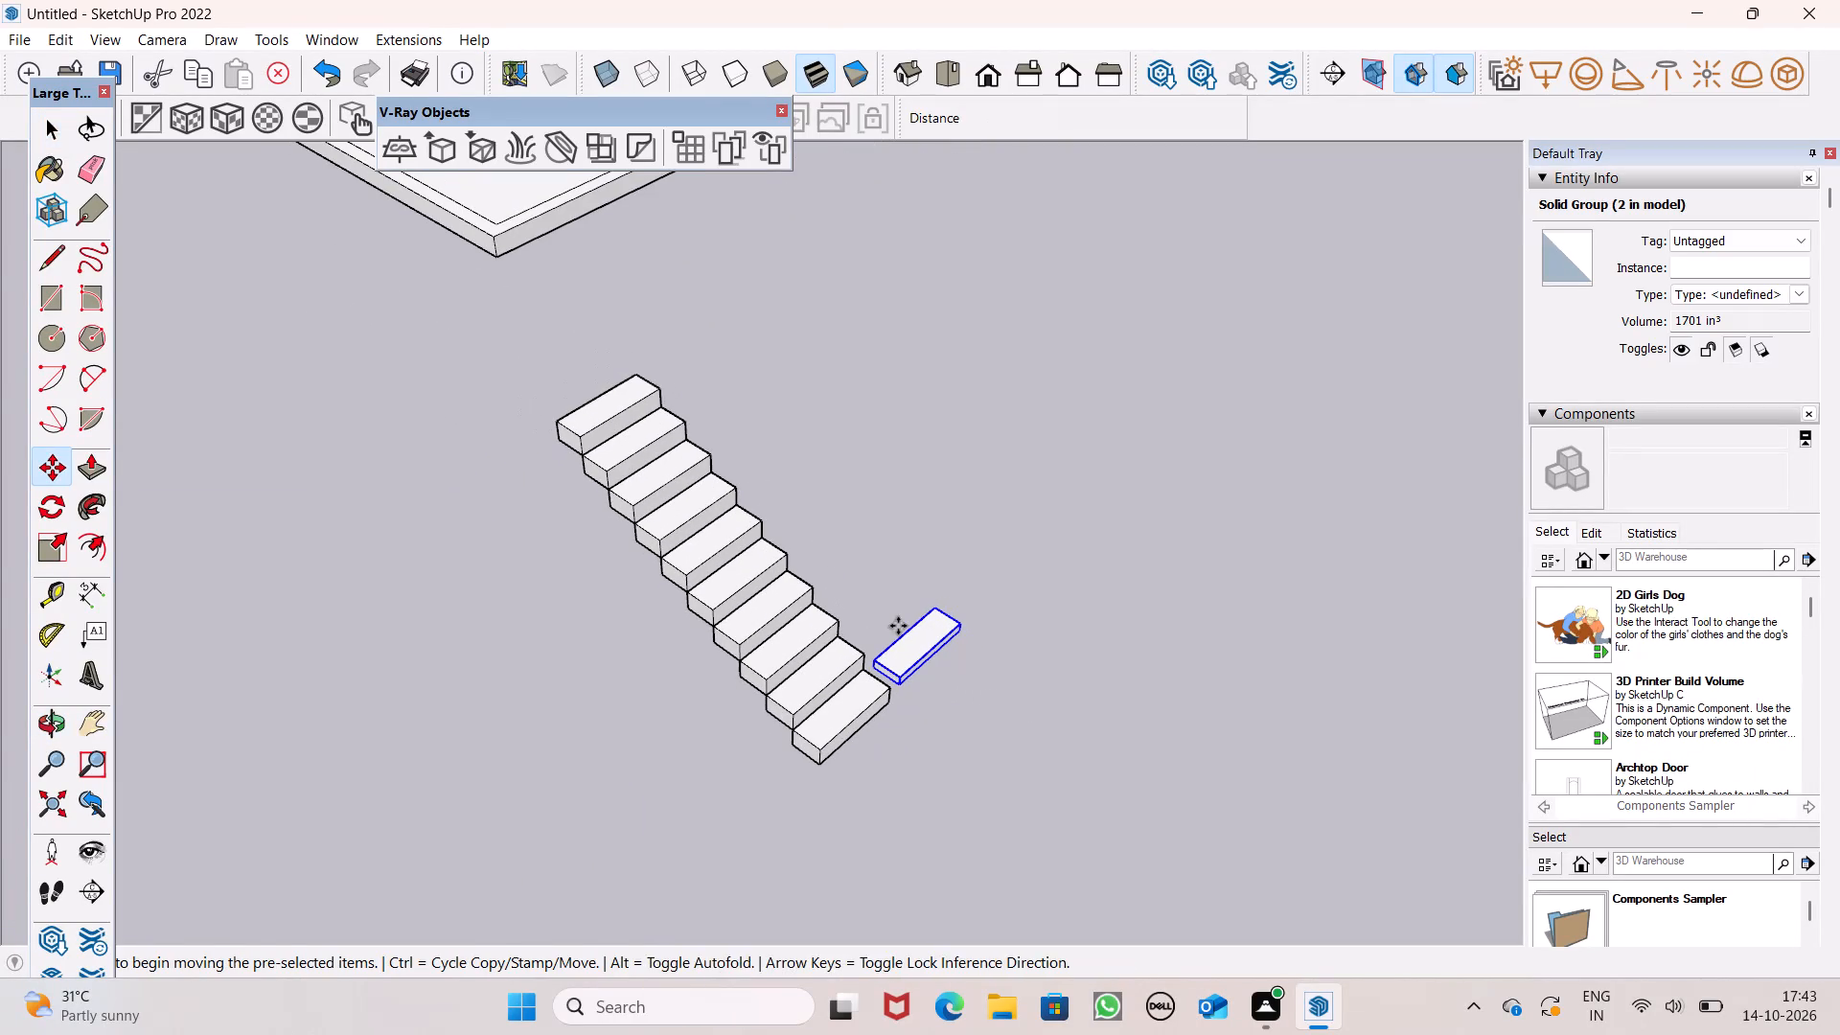
key("Return")
scroll(475, 652, "down", 3)
middle_click_drag(515, 723, 894, 835)
scroll(977, 688, "up", 2)
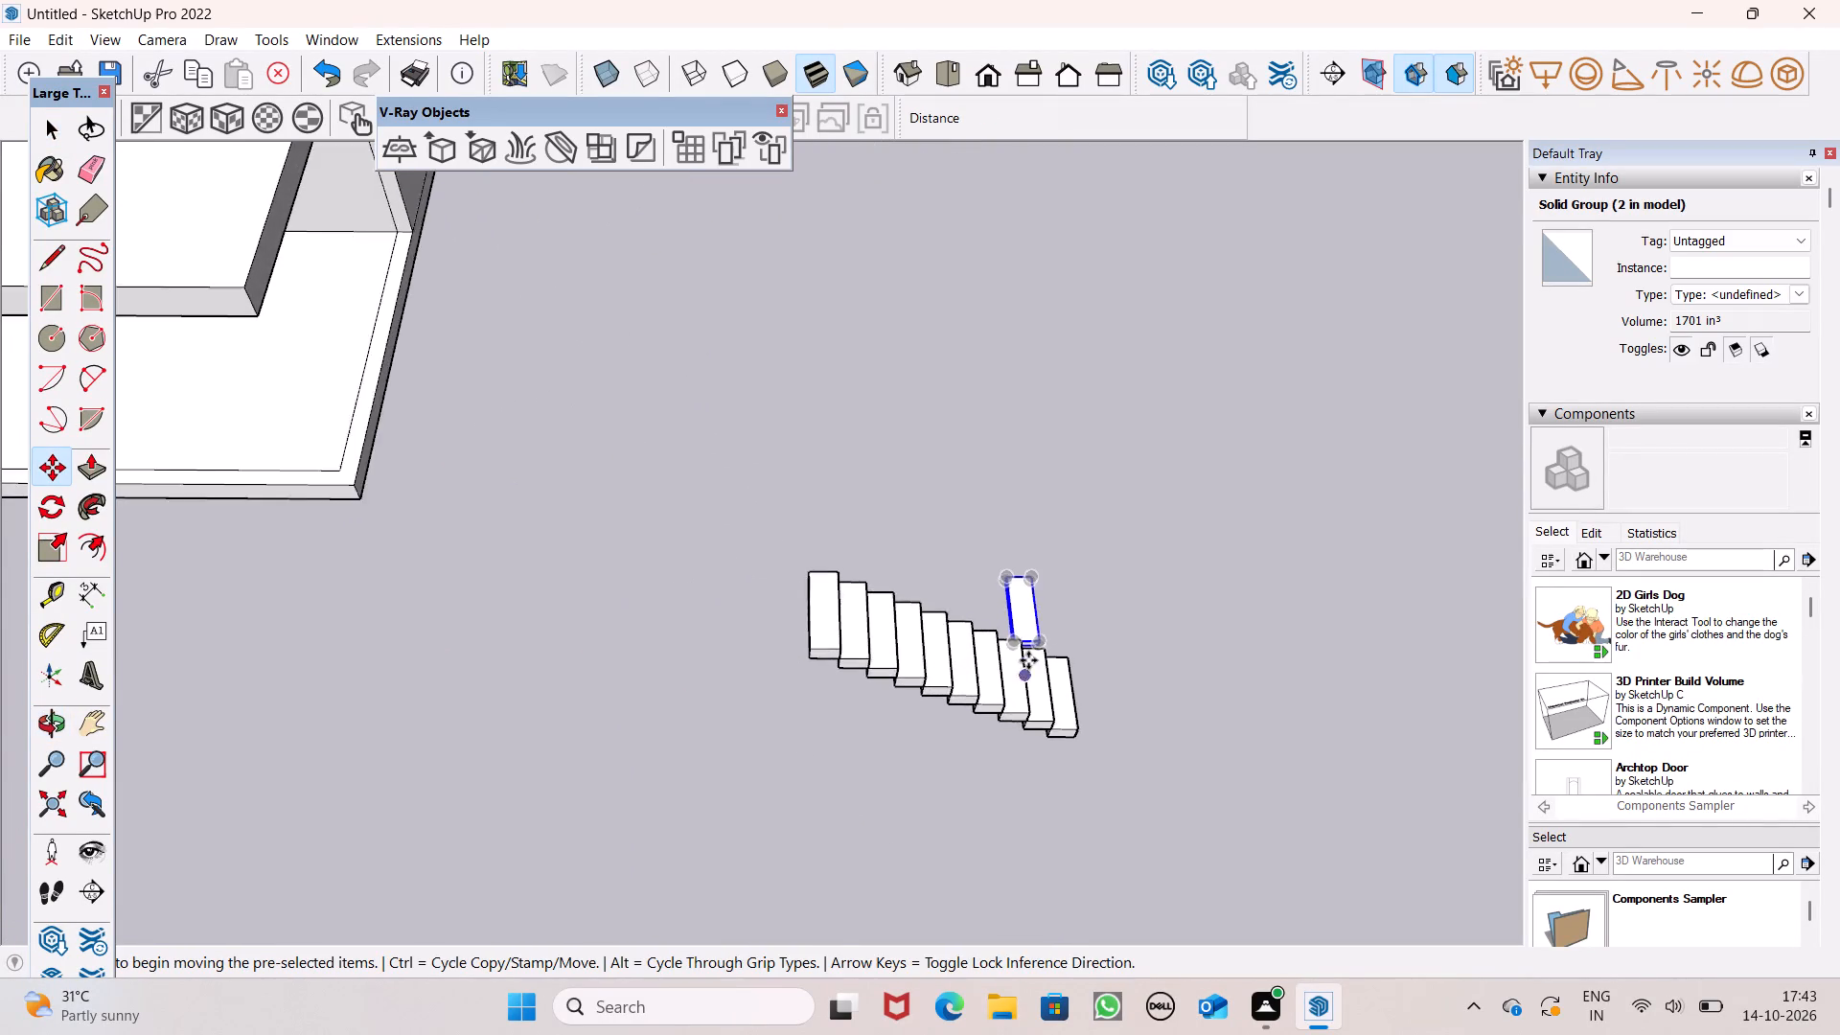
scroll(1028, 660, "up", 2)
middle_click_drag(1063, 649, 1007, 701)
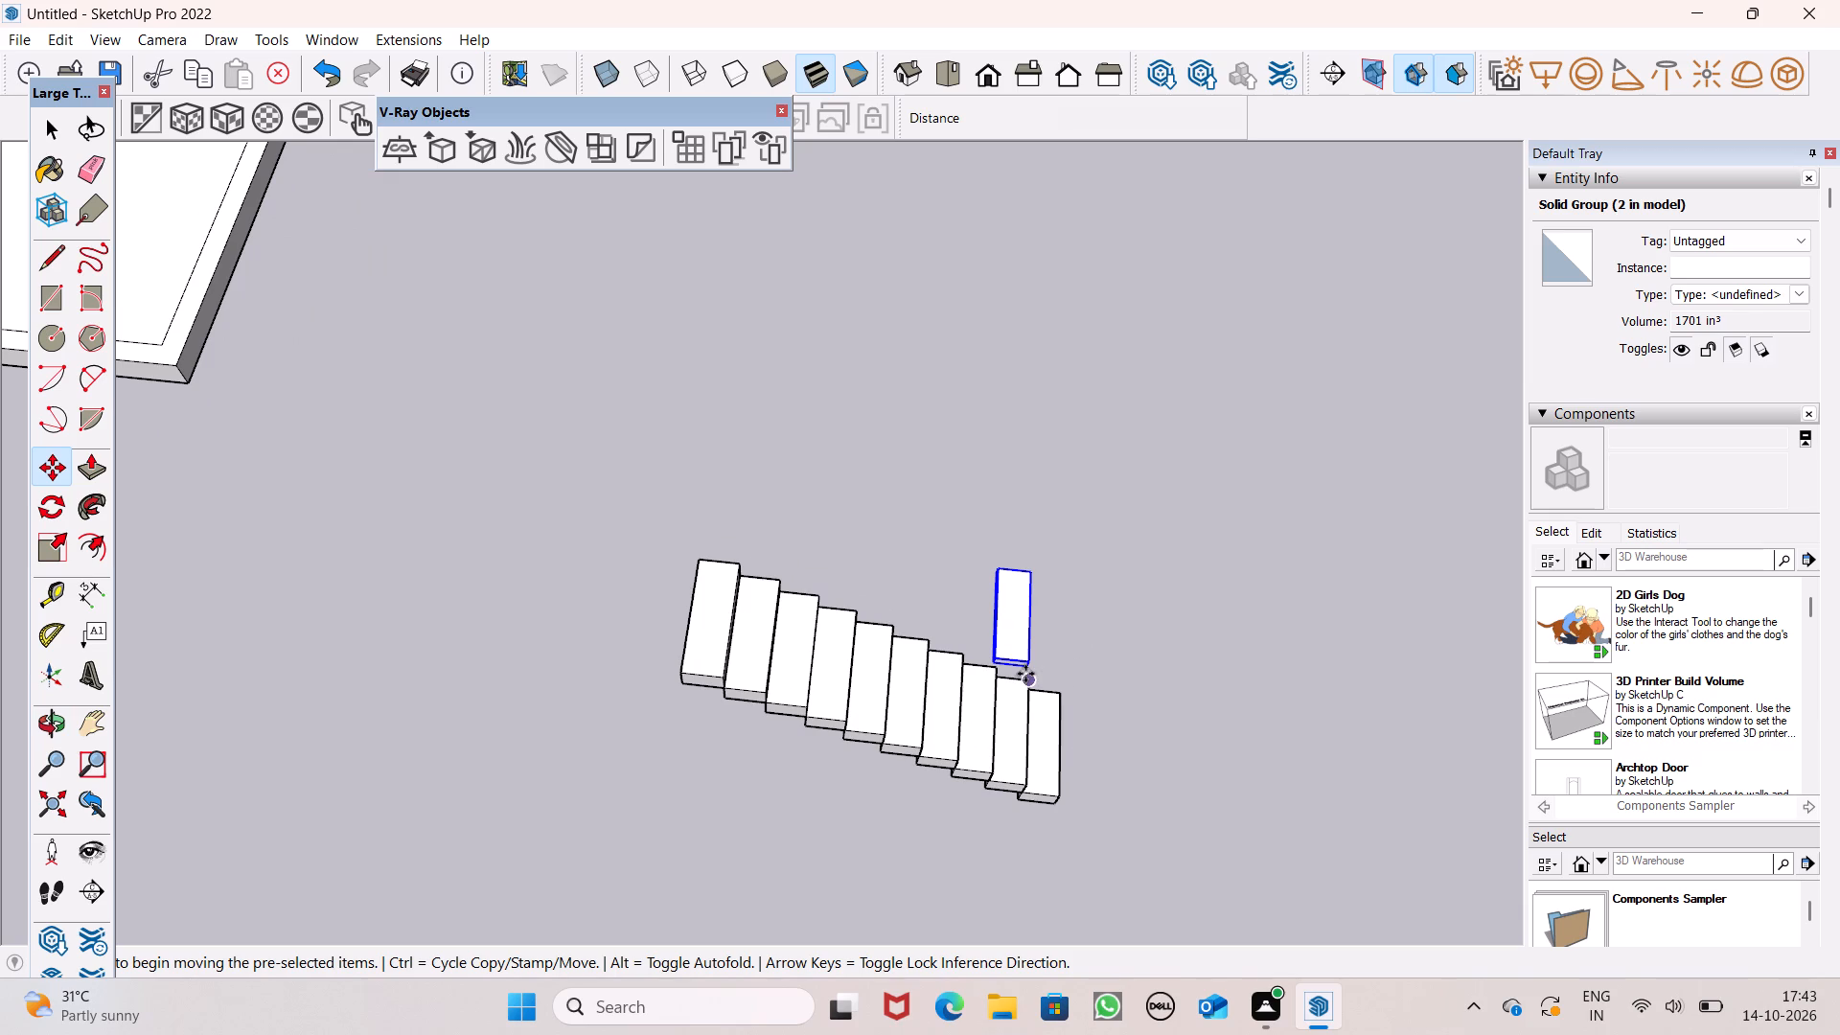
scroll(1024, 668, "up", 1)
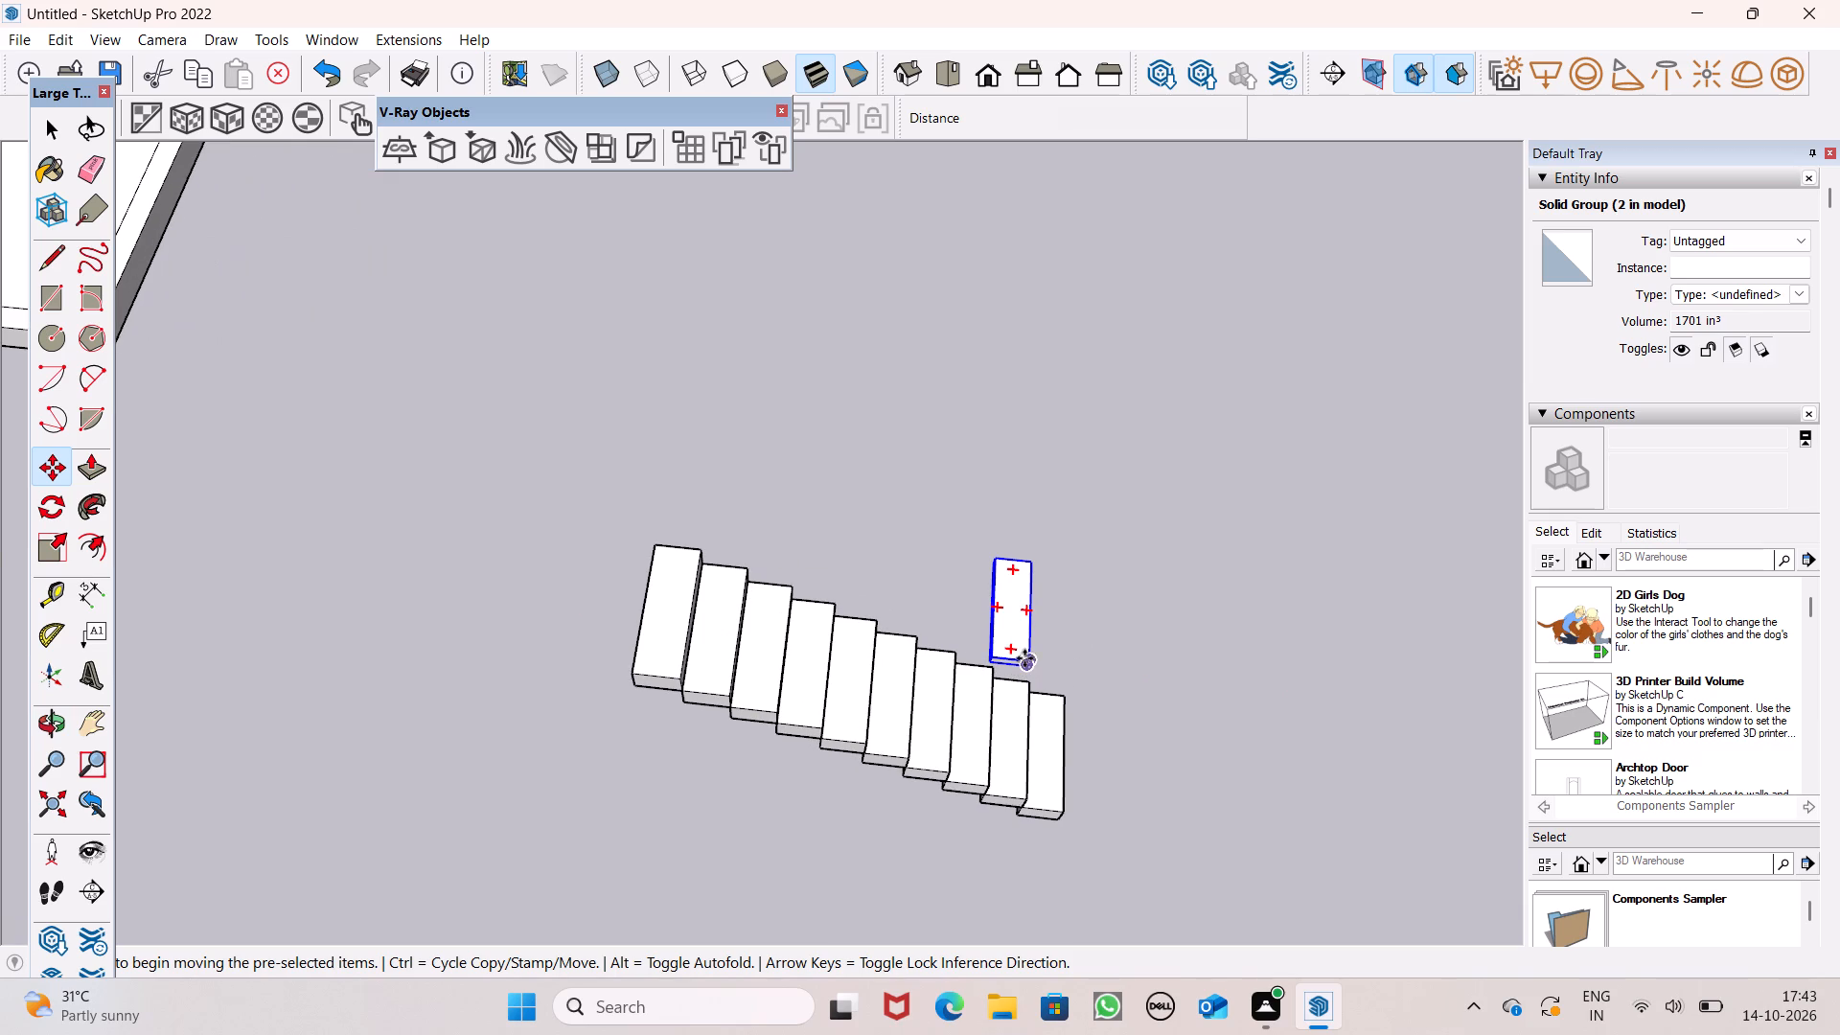
left_click_drag(1023, 669, 594, 691)
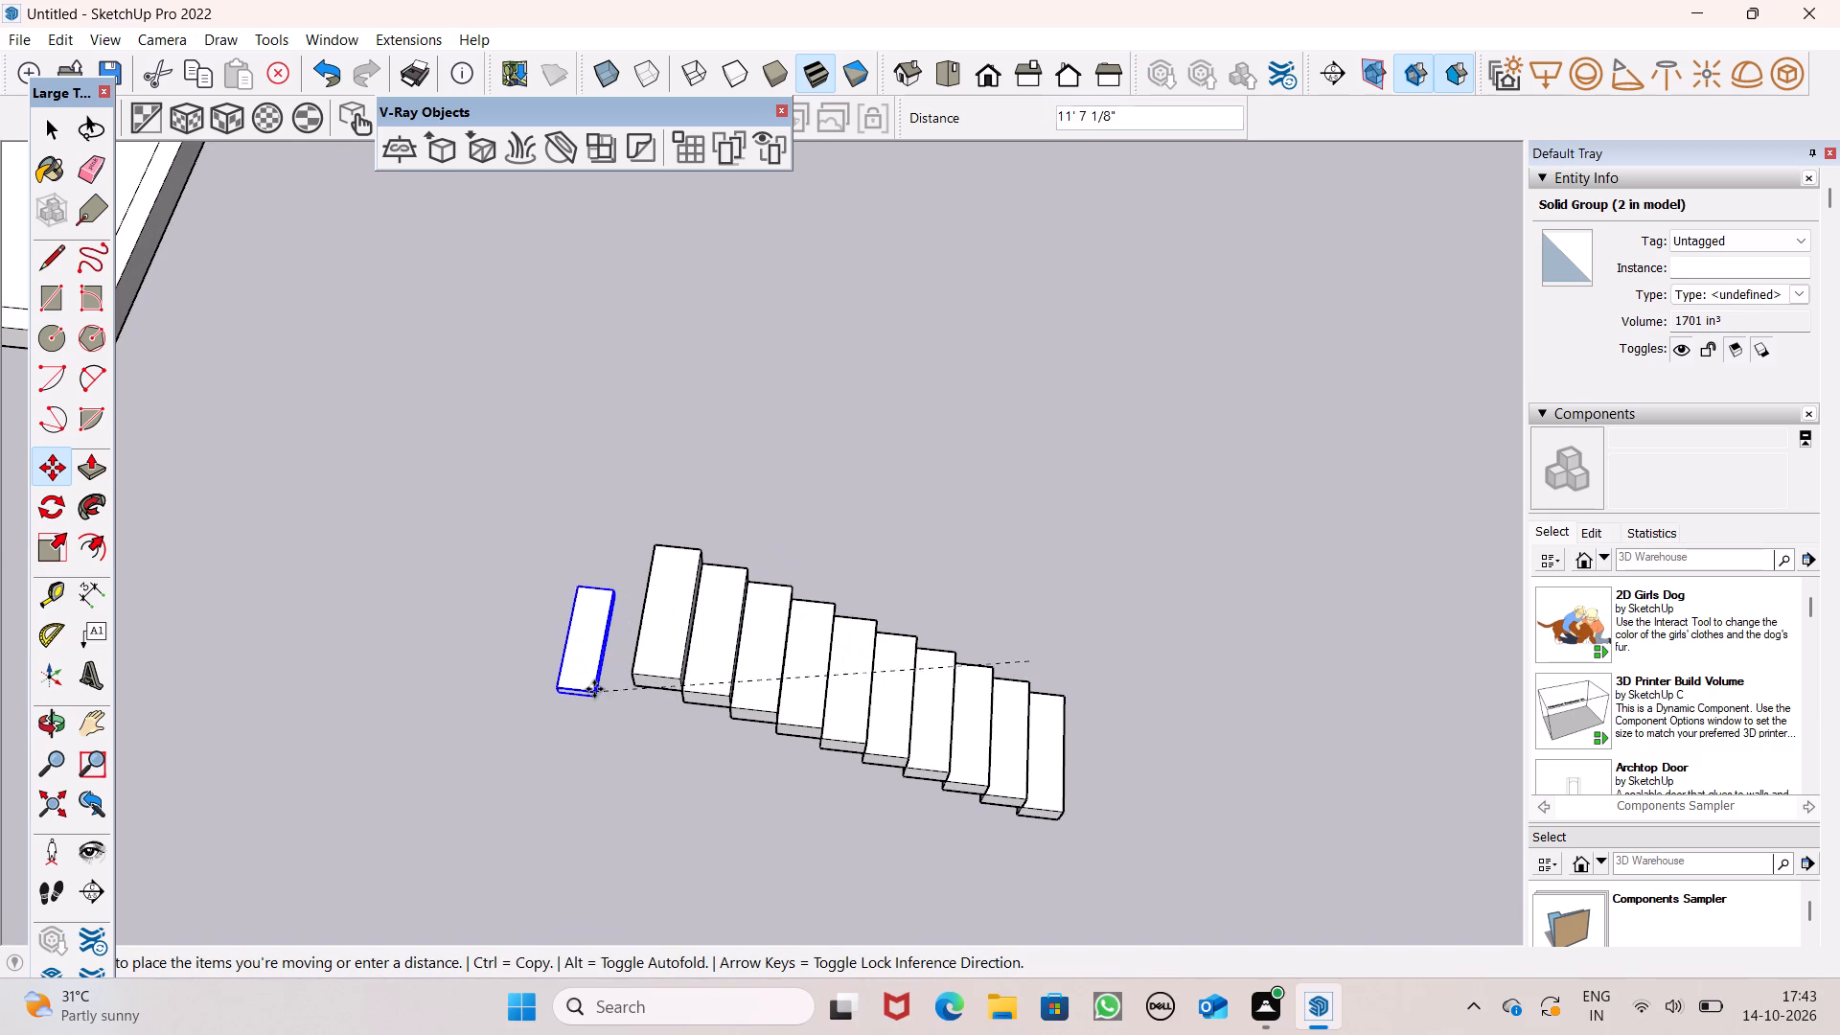
Move the loose tread about 8' 2" so its lower corner meets the upper outer corner of the staircase's top tread.
scroll(701, 679, "up", 7)
middle_click_drag(558, 639, 672, 520)
scroll(672, 520, "up", 1)
scroll(623, 764, "up", 1)
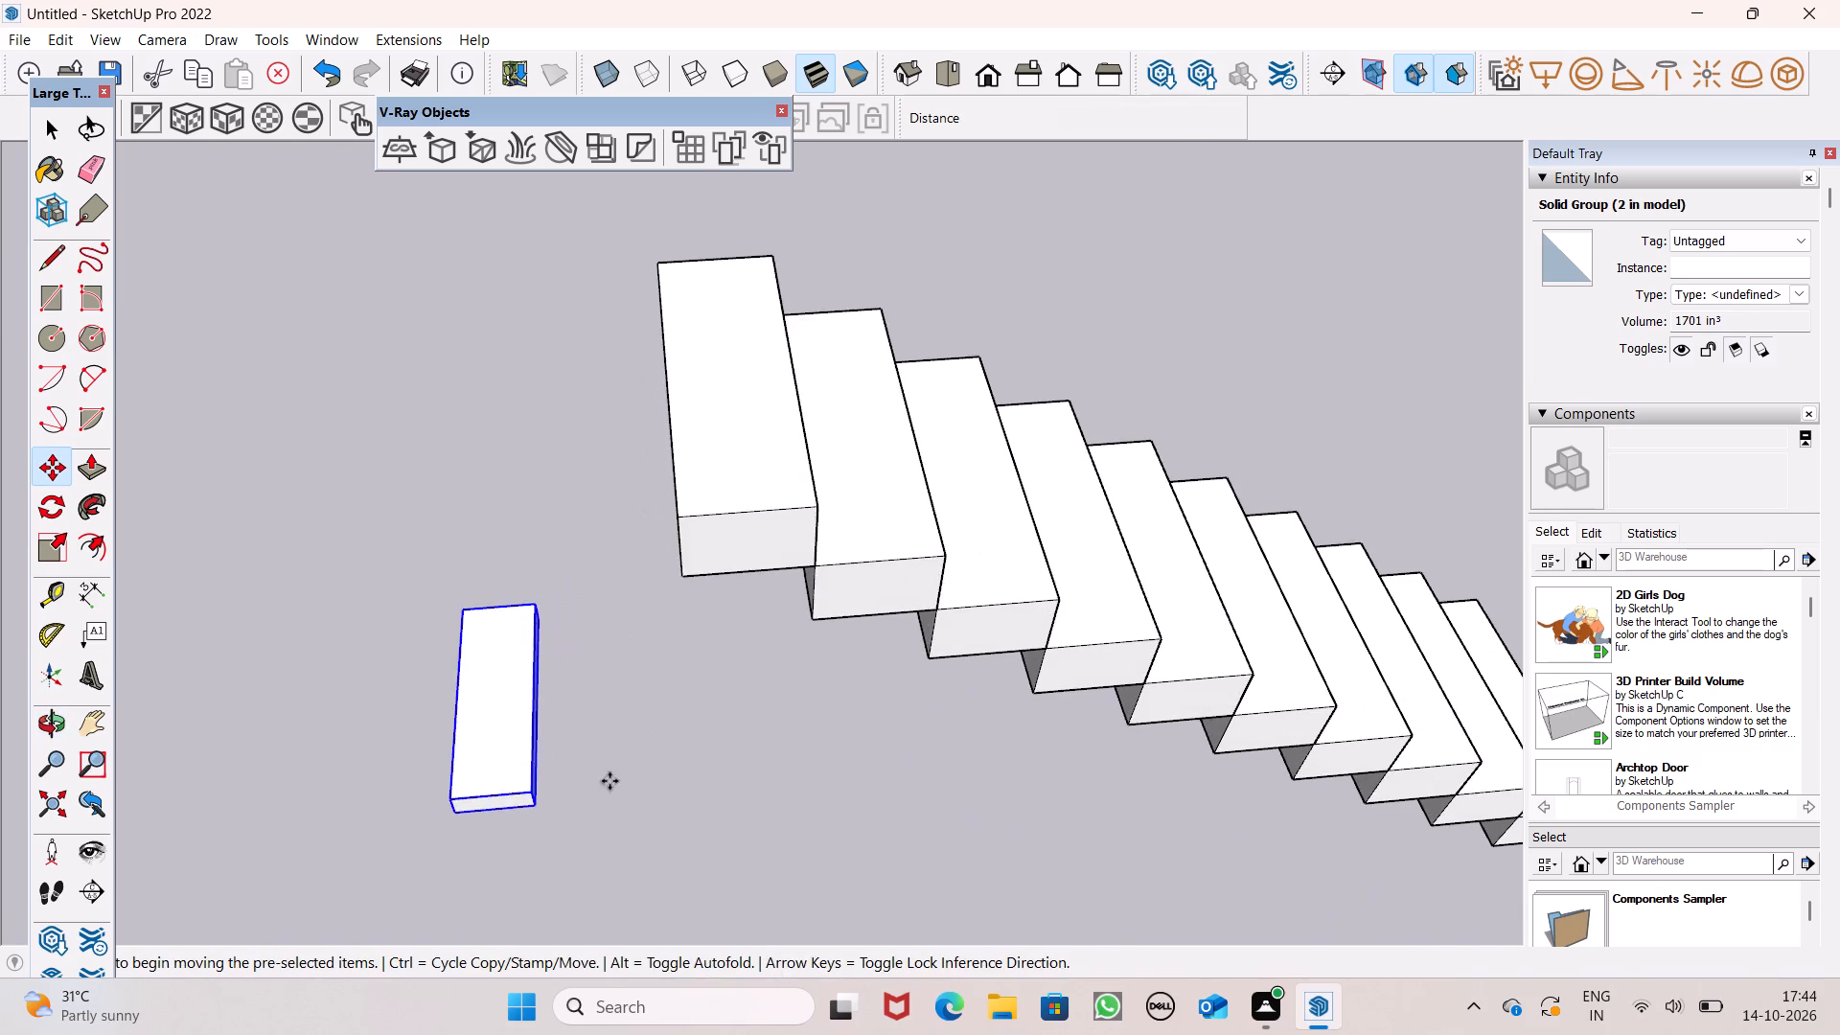
scroll(609, 781, "up", 2)
scroll(619, 775, "down", 4)
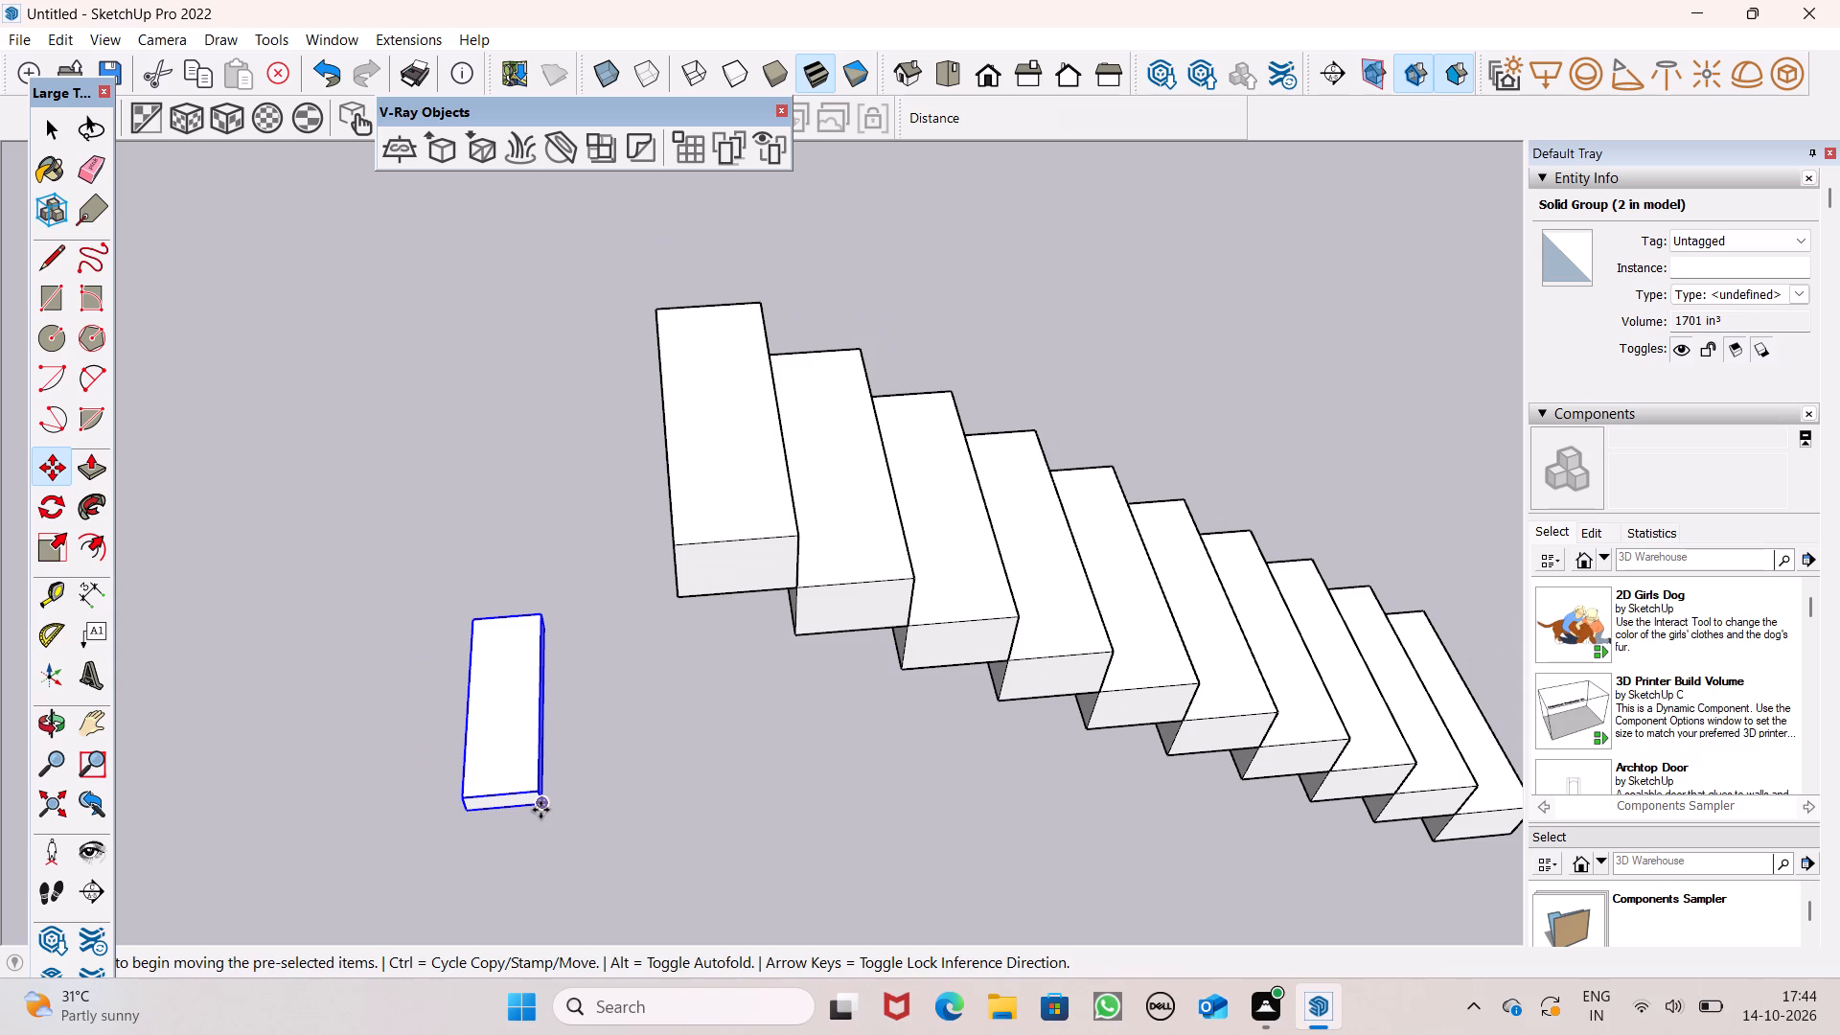
left_click_drag(540, 810, 679, 545)
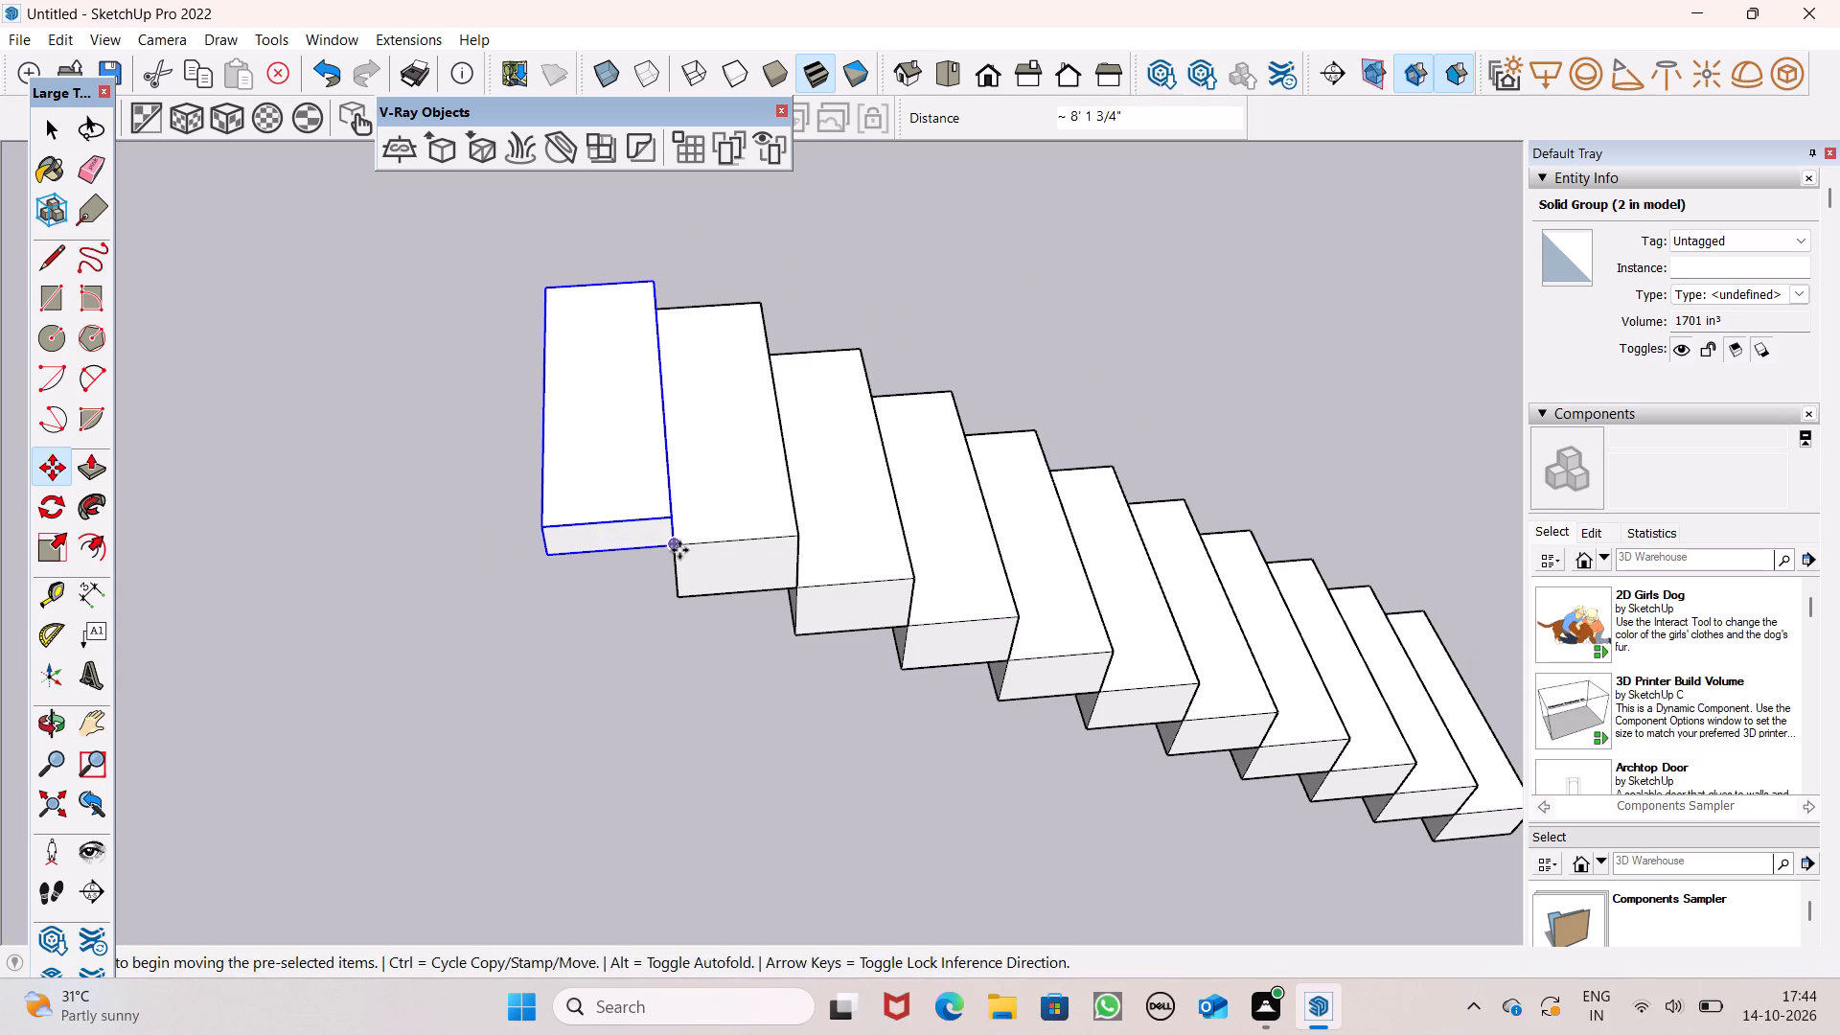
Copy the loose tread group about 1' outward beyond the top end of the staircase, parallel to the other treads.
middle_click_drag(695, 561, 597, 388)
scroll(695, 561, "up", 1)
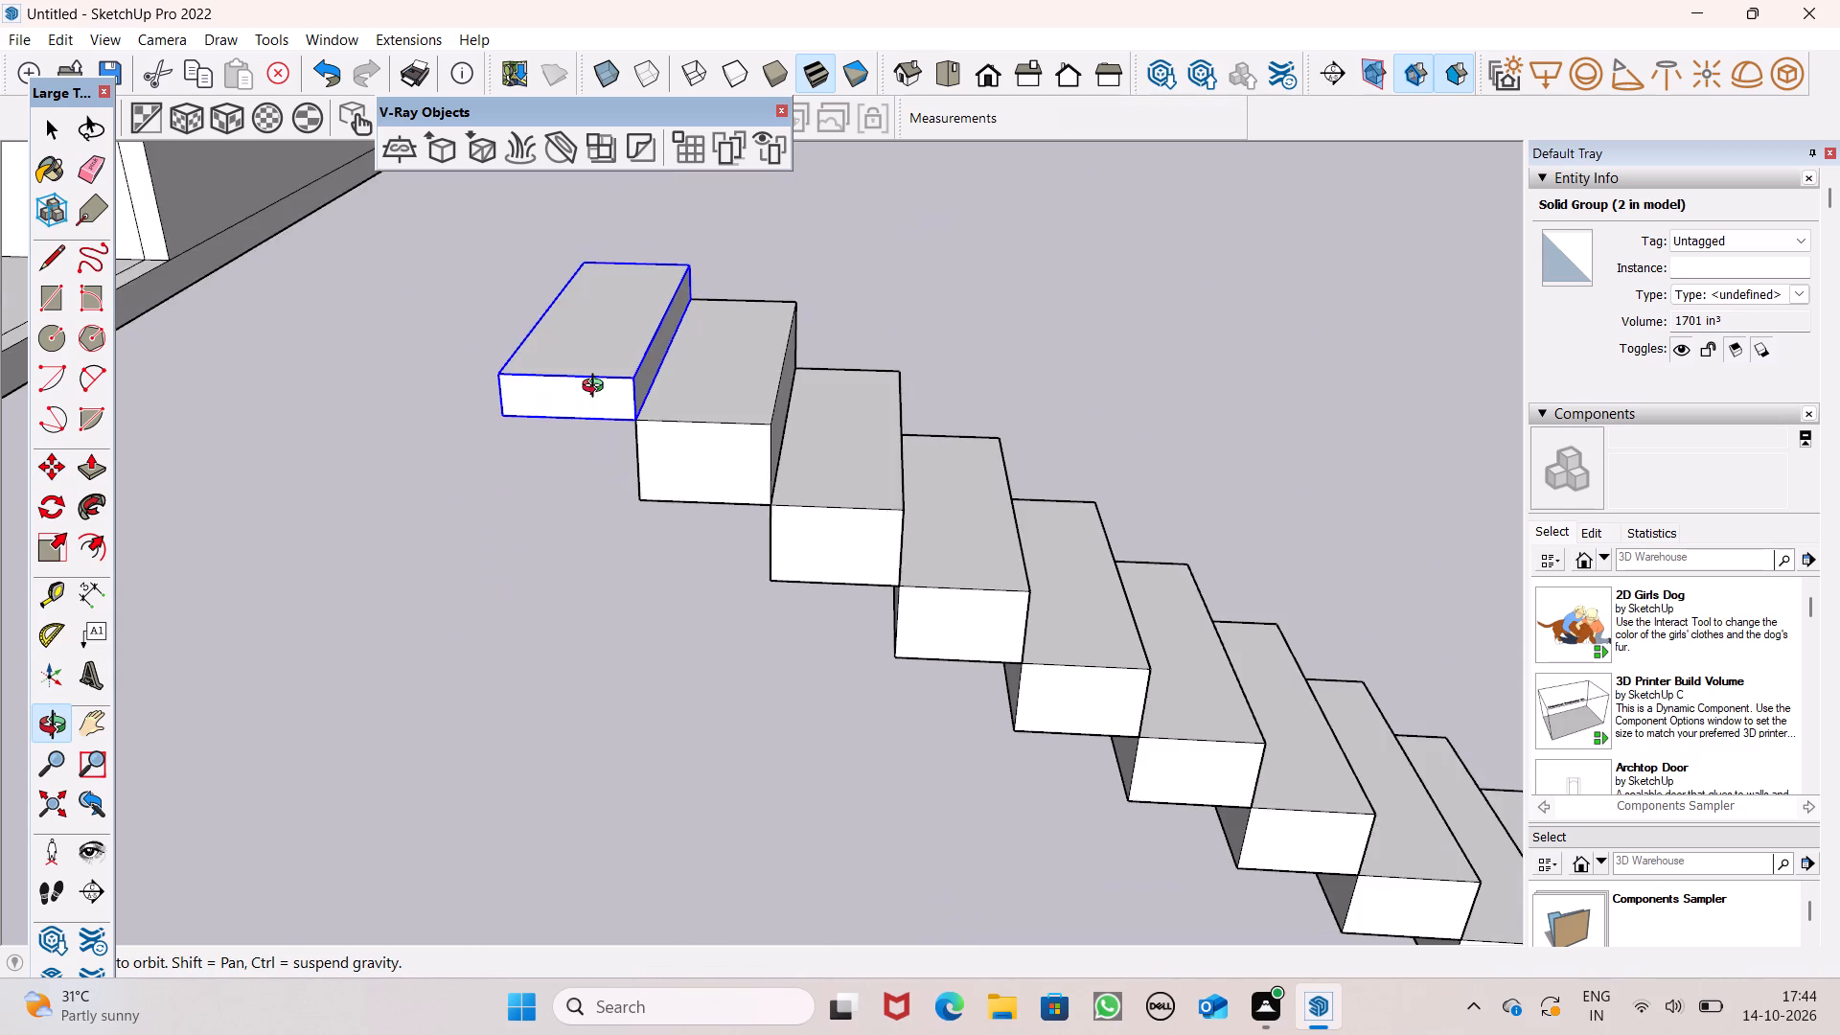
middle_click_drag(597, 388, 878, 428)
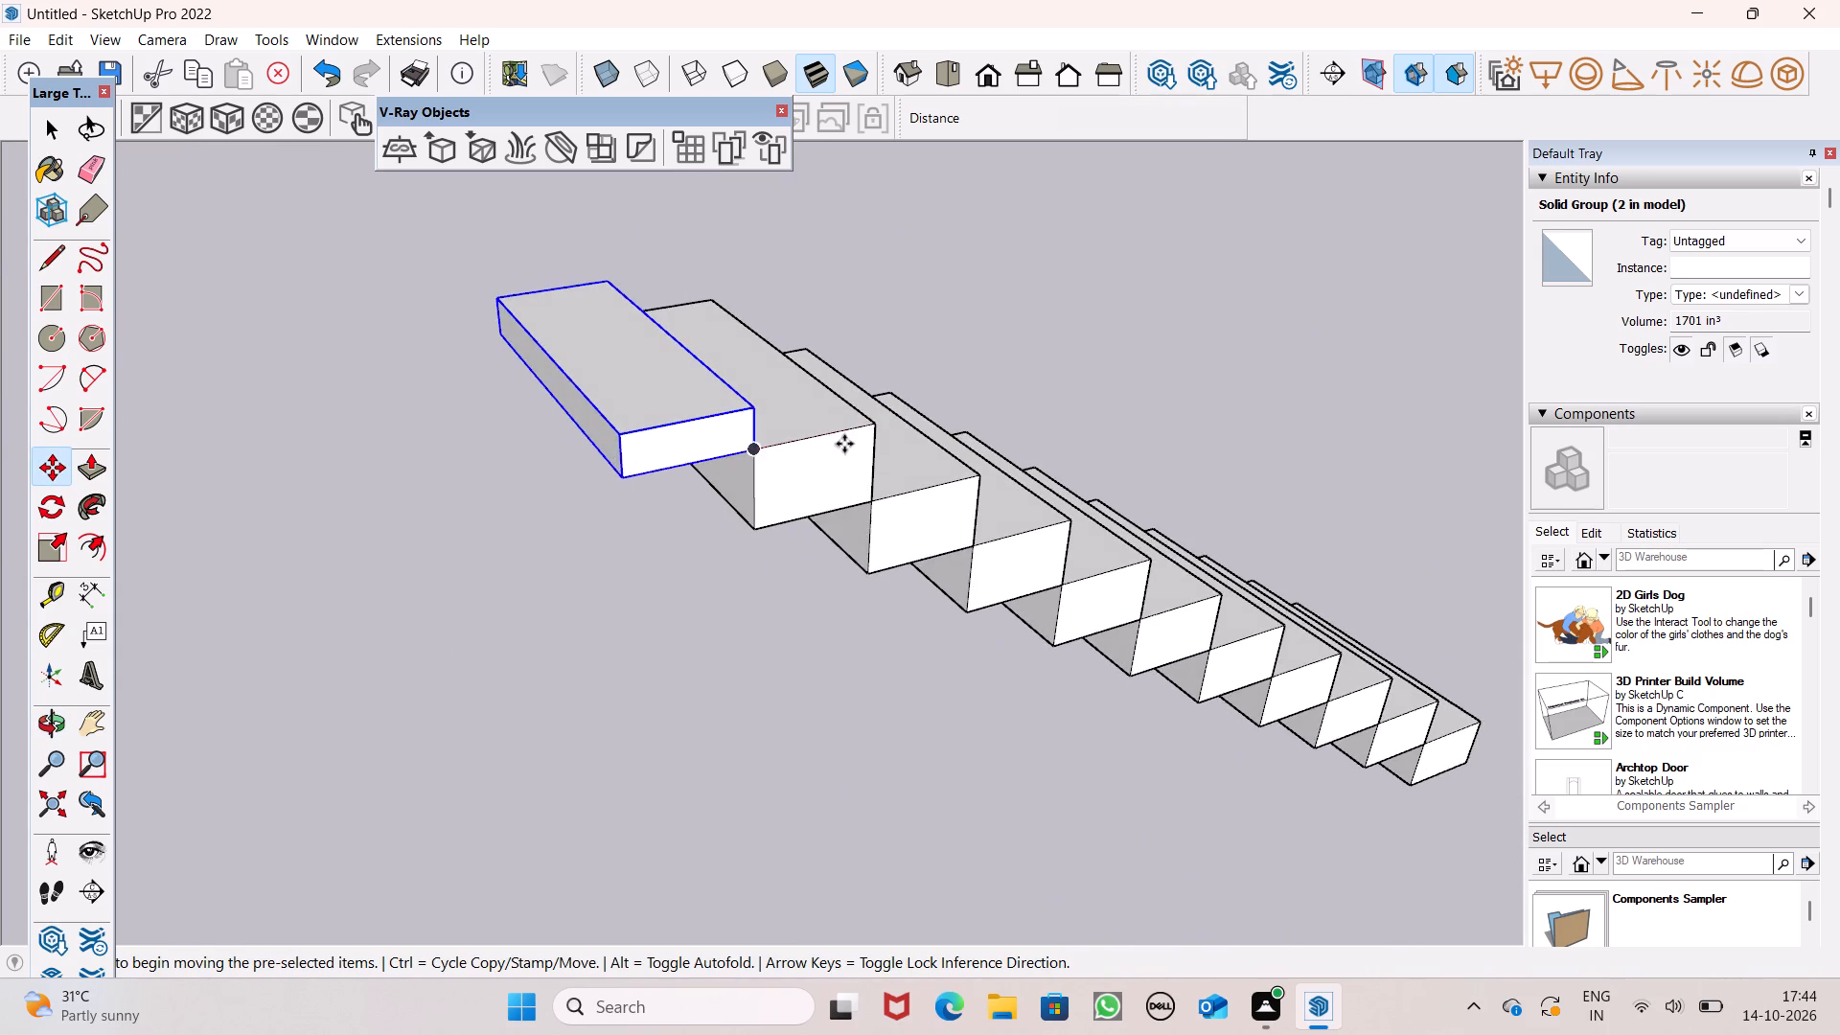
scroll(844, 443, "down", 3)
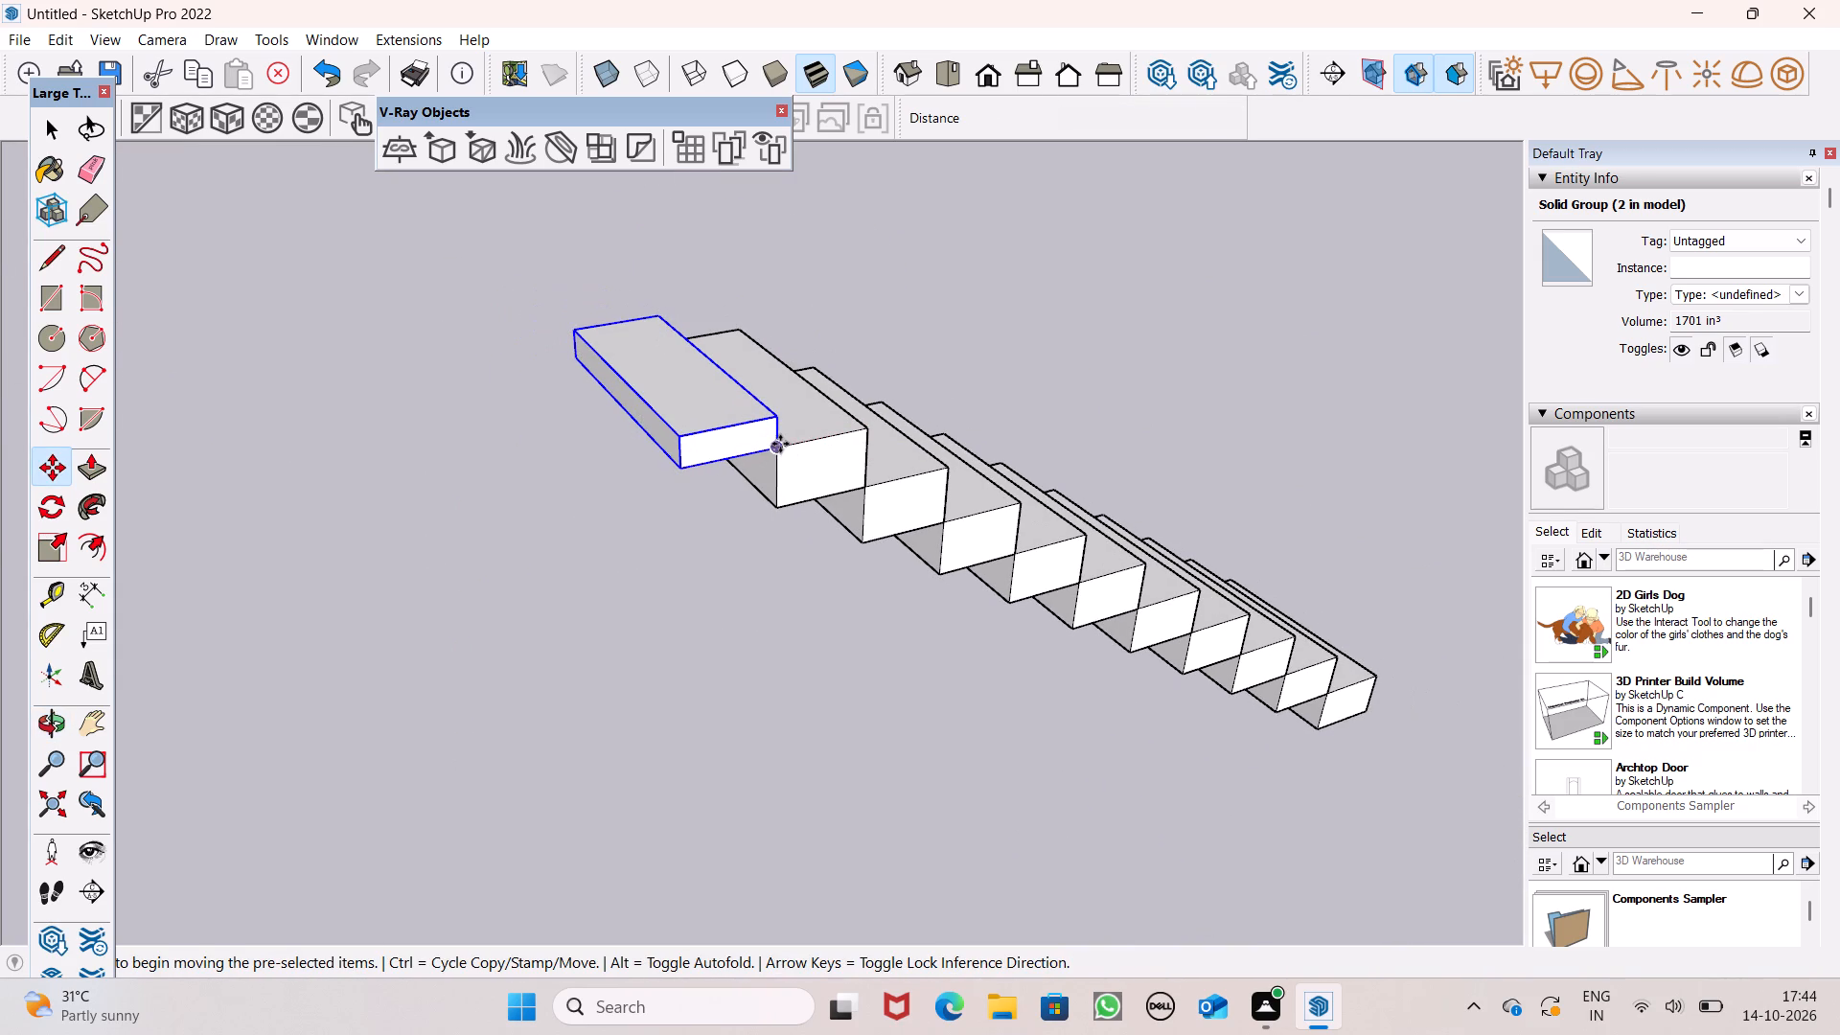
left_click_drag(772, 448, 677, 432)
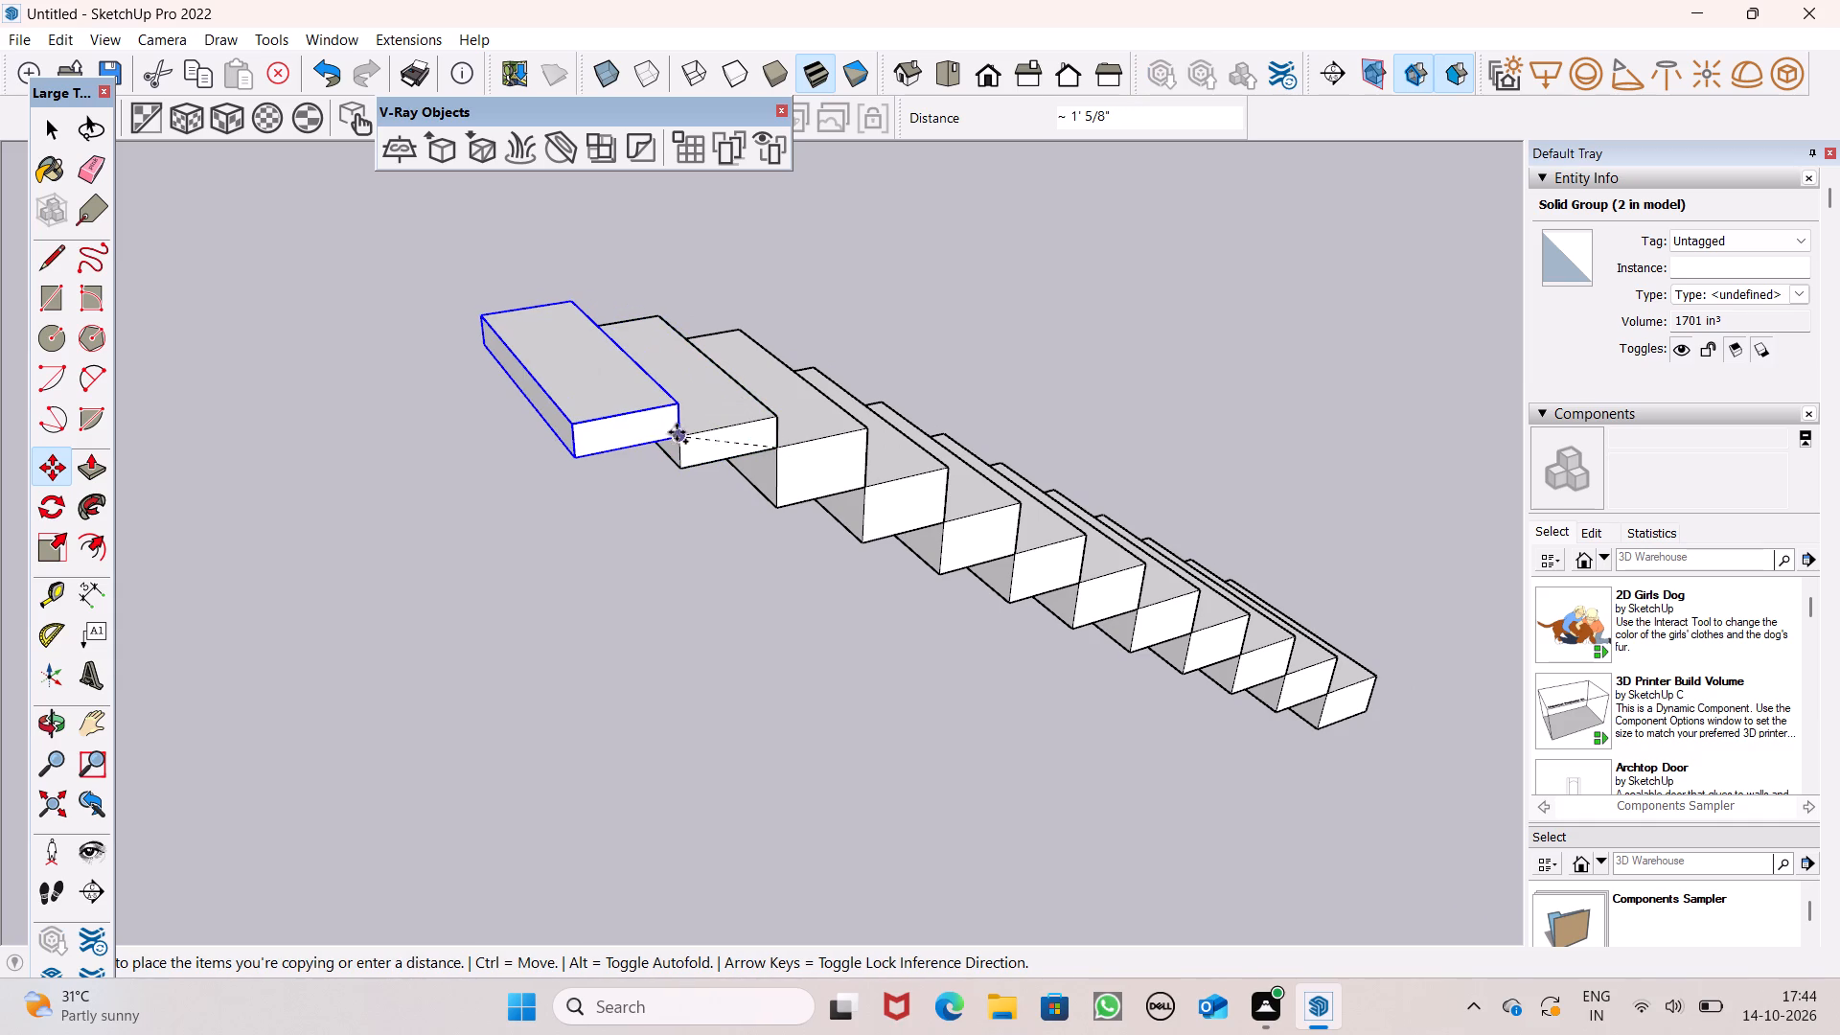
left_click_drag(677, 432, 681, 451)
Move the copied tread up about 2" so its lower corner meets the upper outer corner of the tread below.
scroll(680, 480, "up", 2)
scroll(659, 461, "down", 1)
scroll(659, 461, "up", 2)
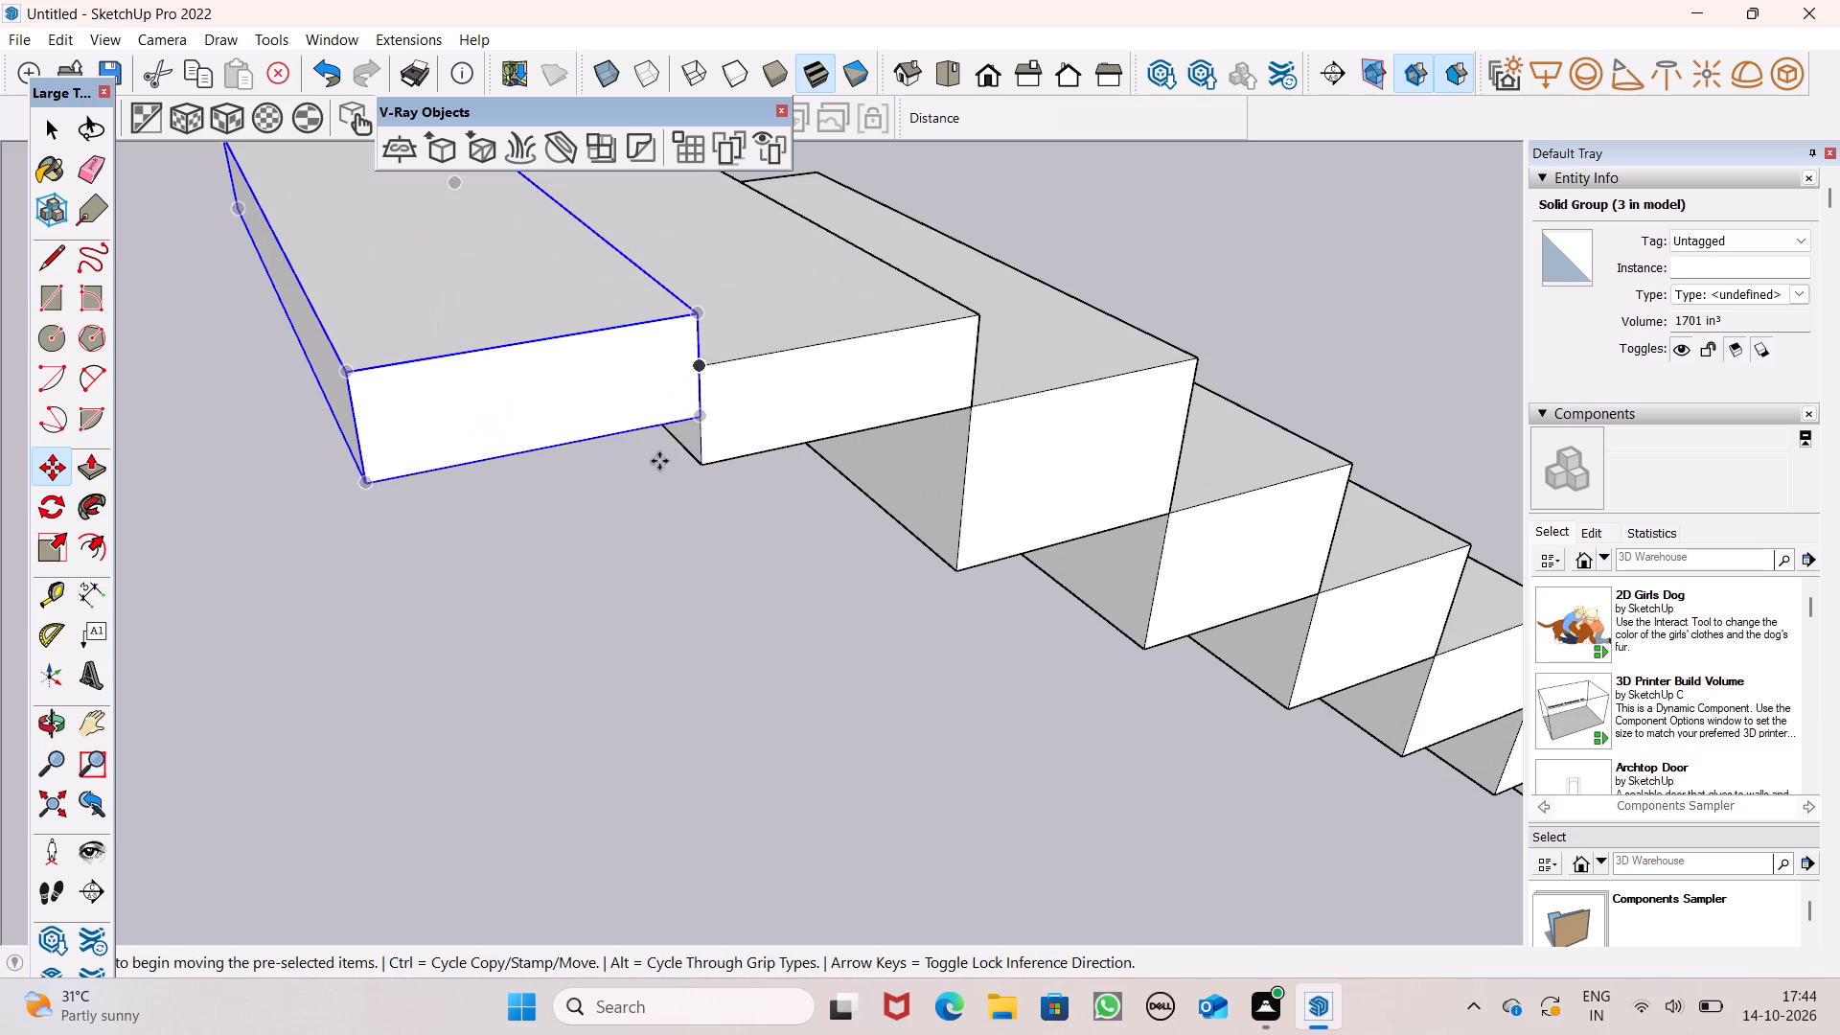
left_click_drag(697, 420, 702, 366)
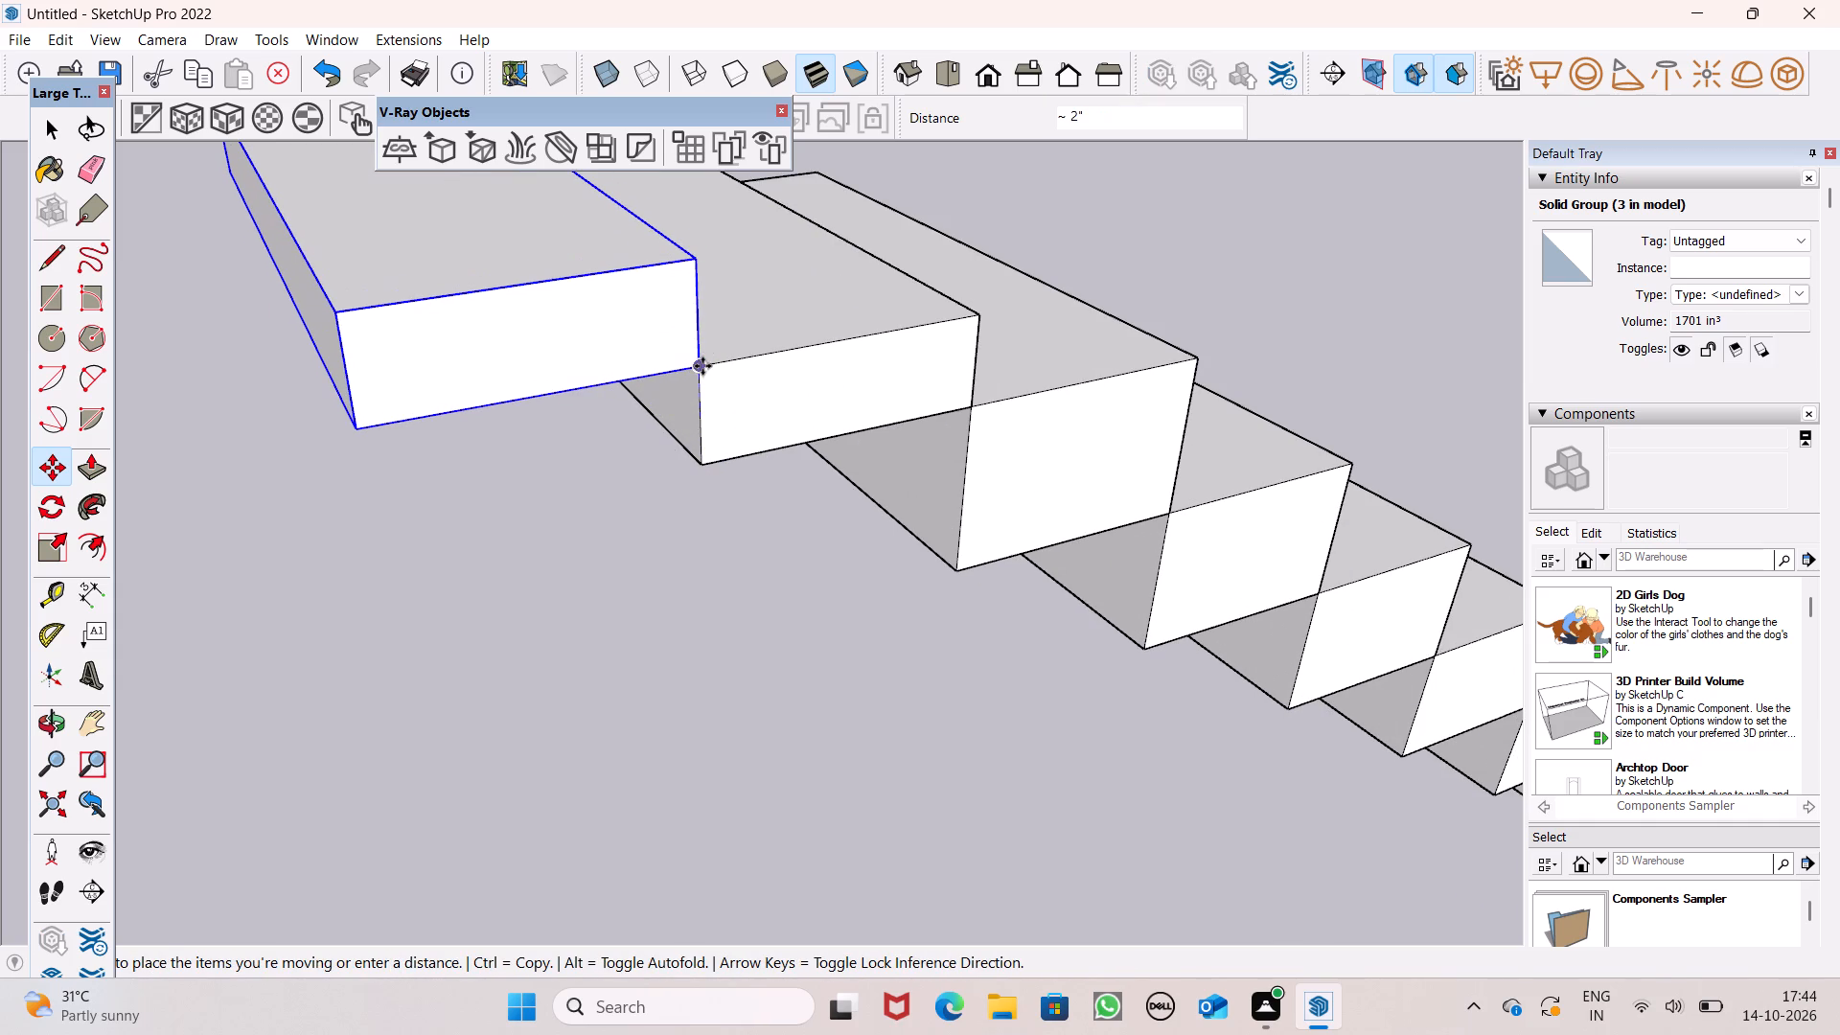
left_click_drag(702, 366, 703, 372)
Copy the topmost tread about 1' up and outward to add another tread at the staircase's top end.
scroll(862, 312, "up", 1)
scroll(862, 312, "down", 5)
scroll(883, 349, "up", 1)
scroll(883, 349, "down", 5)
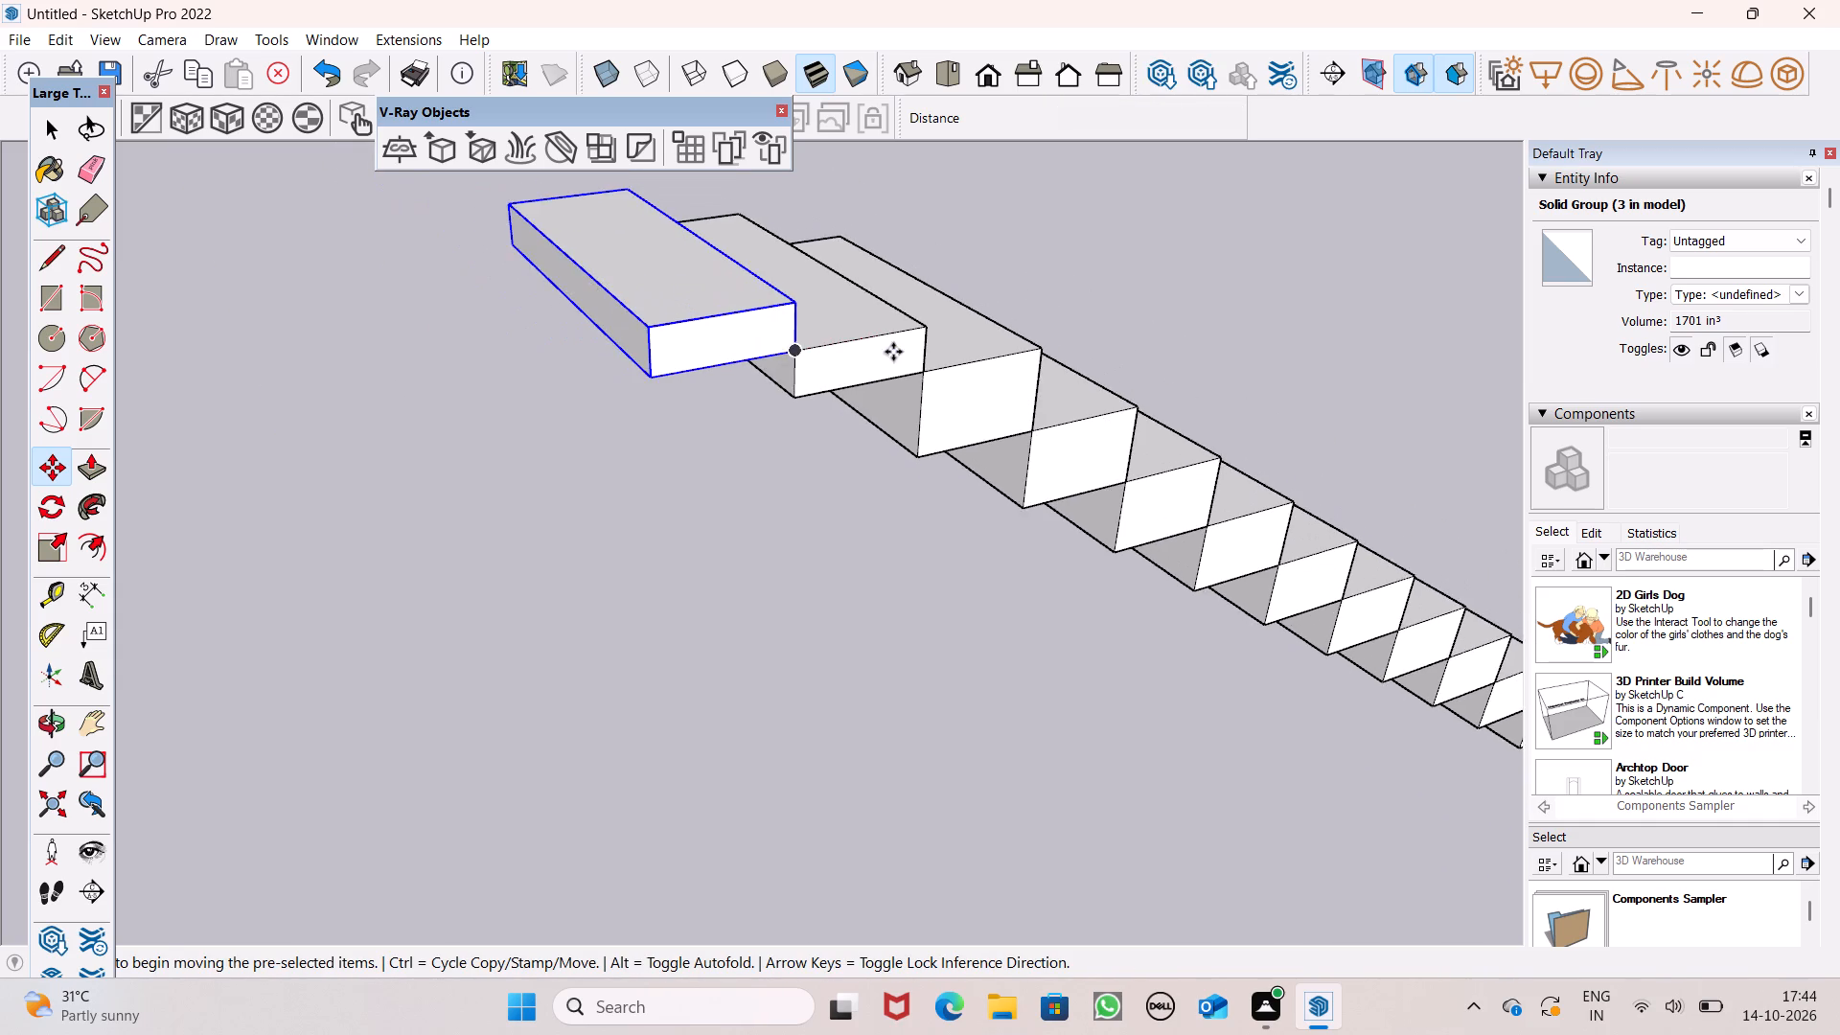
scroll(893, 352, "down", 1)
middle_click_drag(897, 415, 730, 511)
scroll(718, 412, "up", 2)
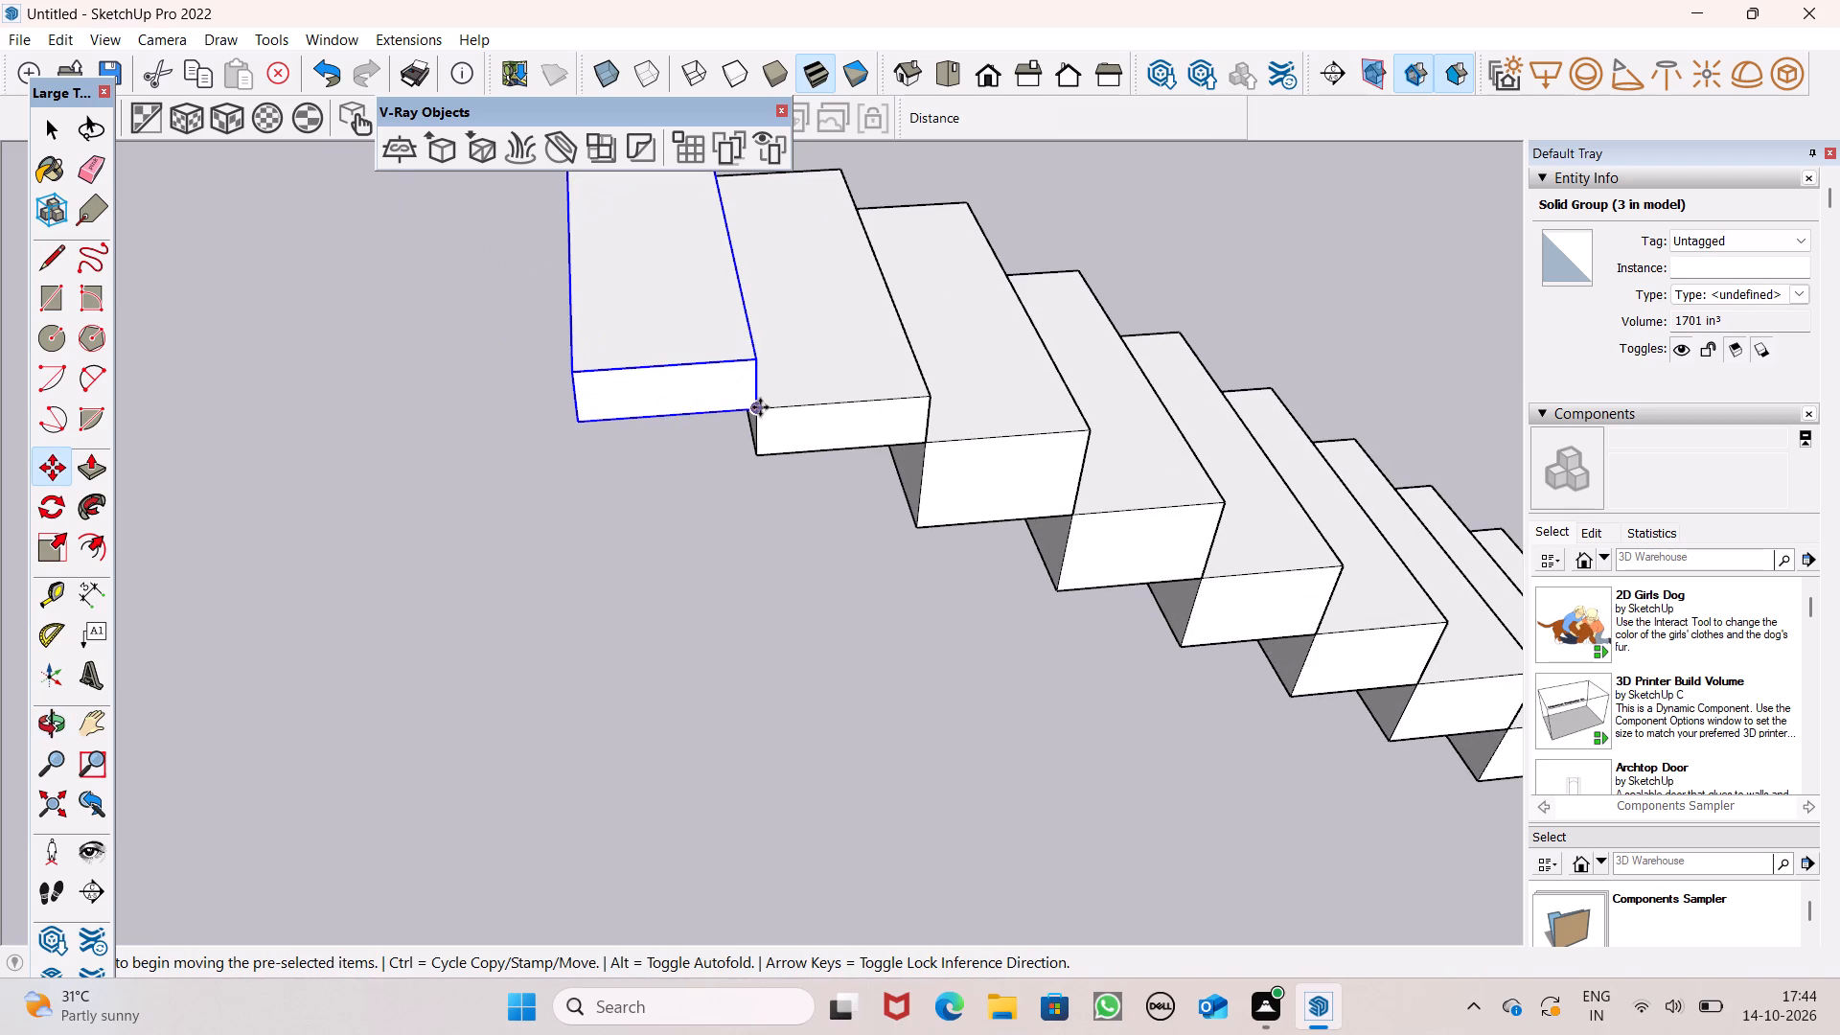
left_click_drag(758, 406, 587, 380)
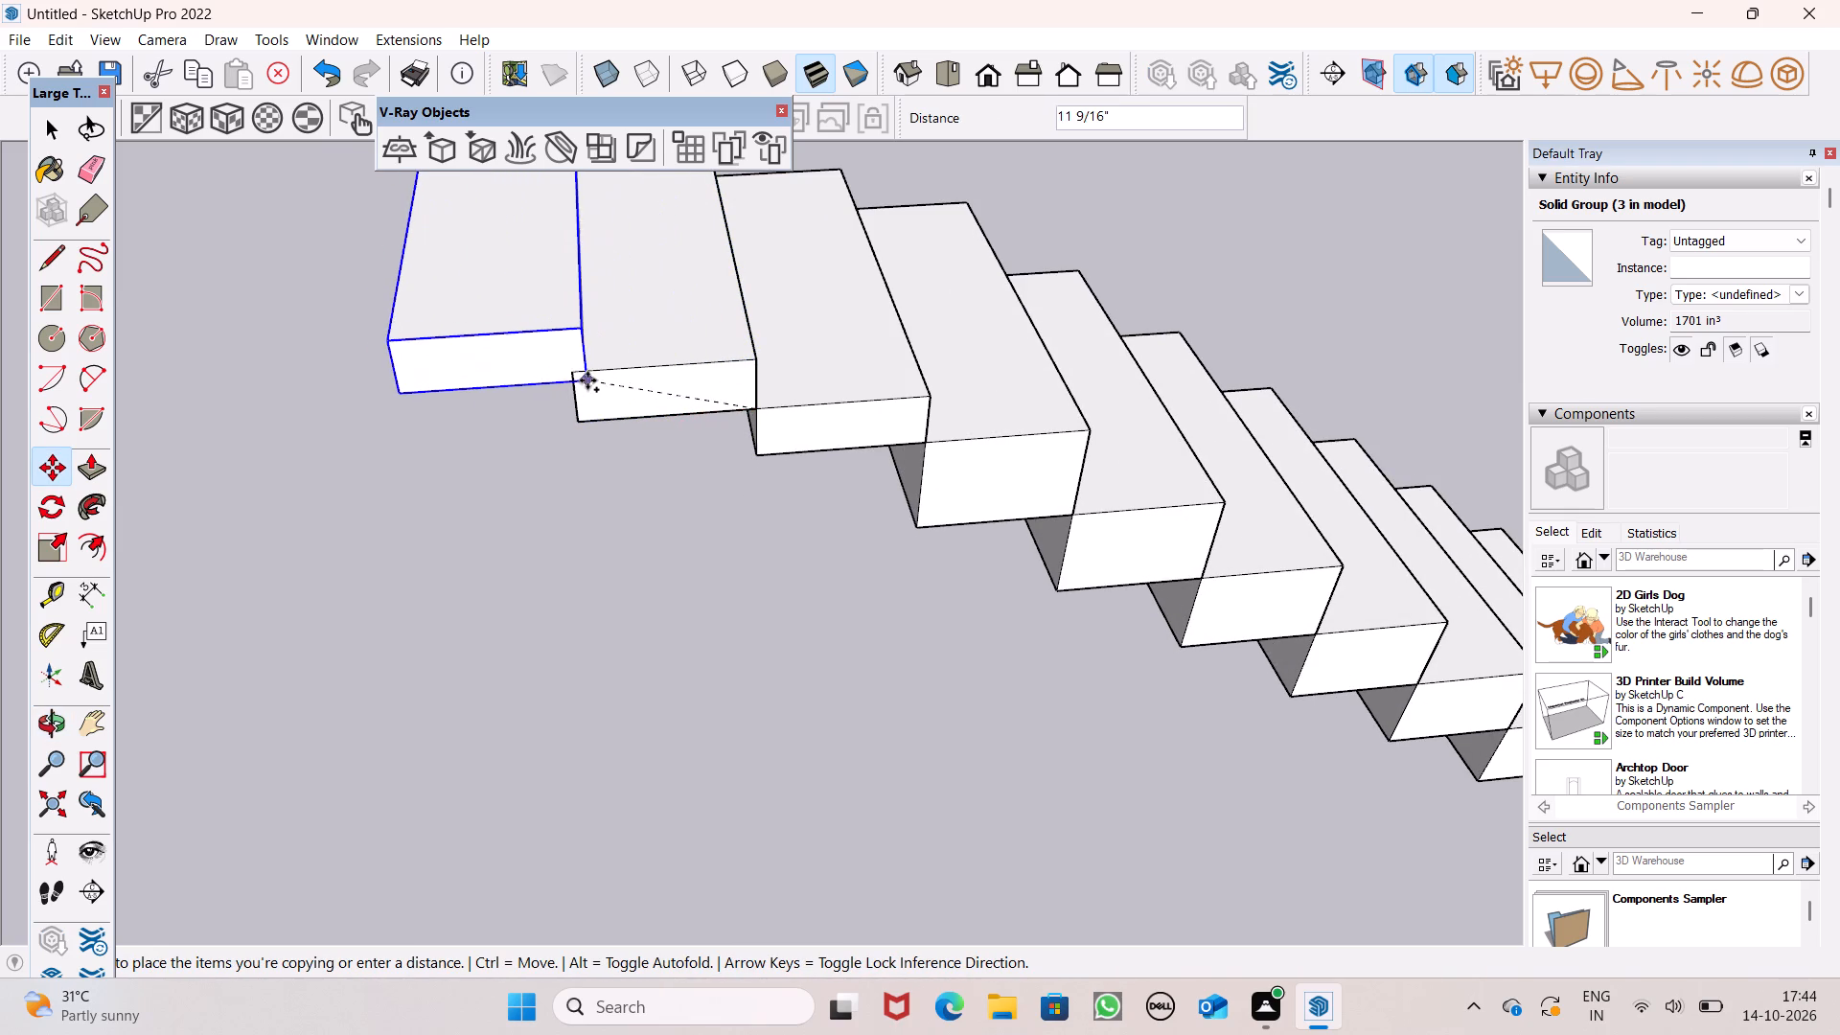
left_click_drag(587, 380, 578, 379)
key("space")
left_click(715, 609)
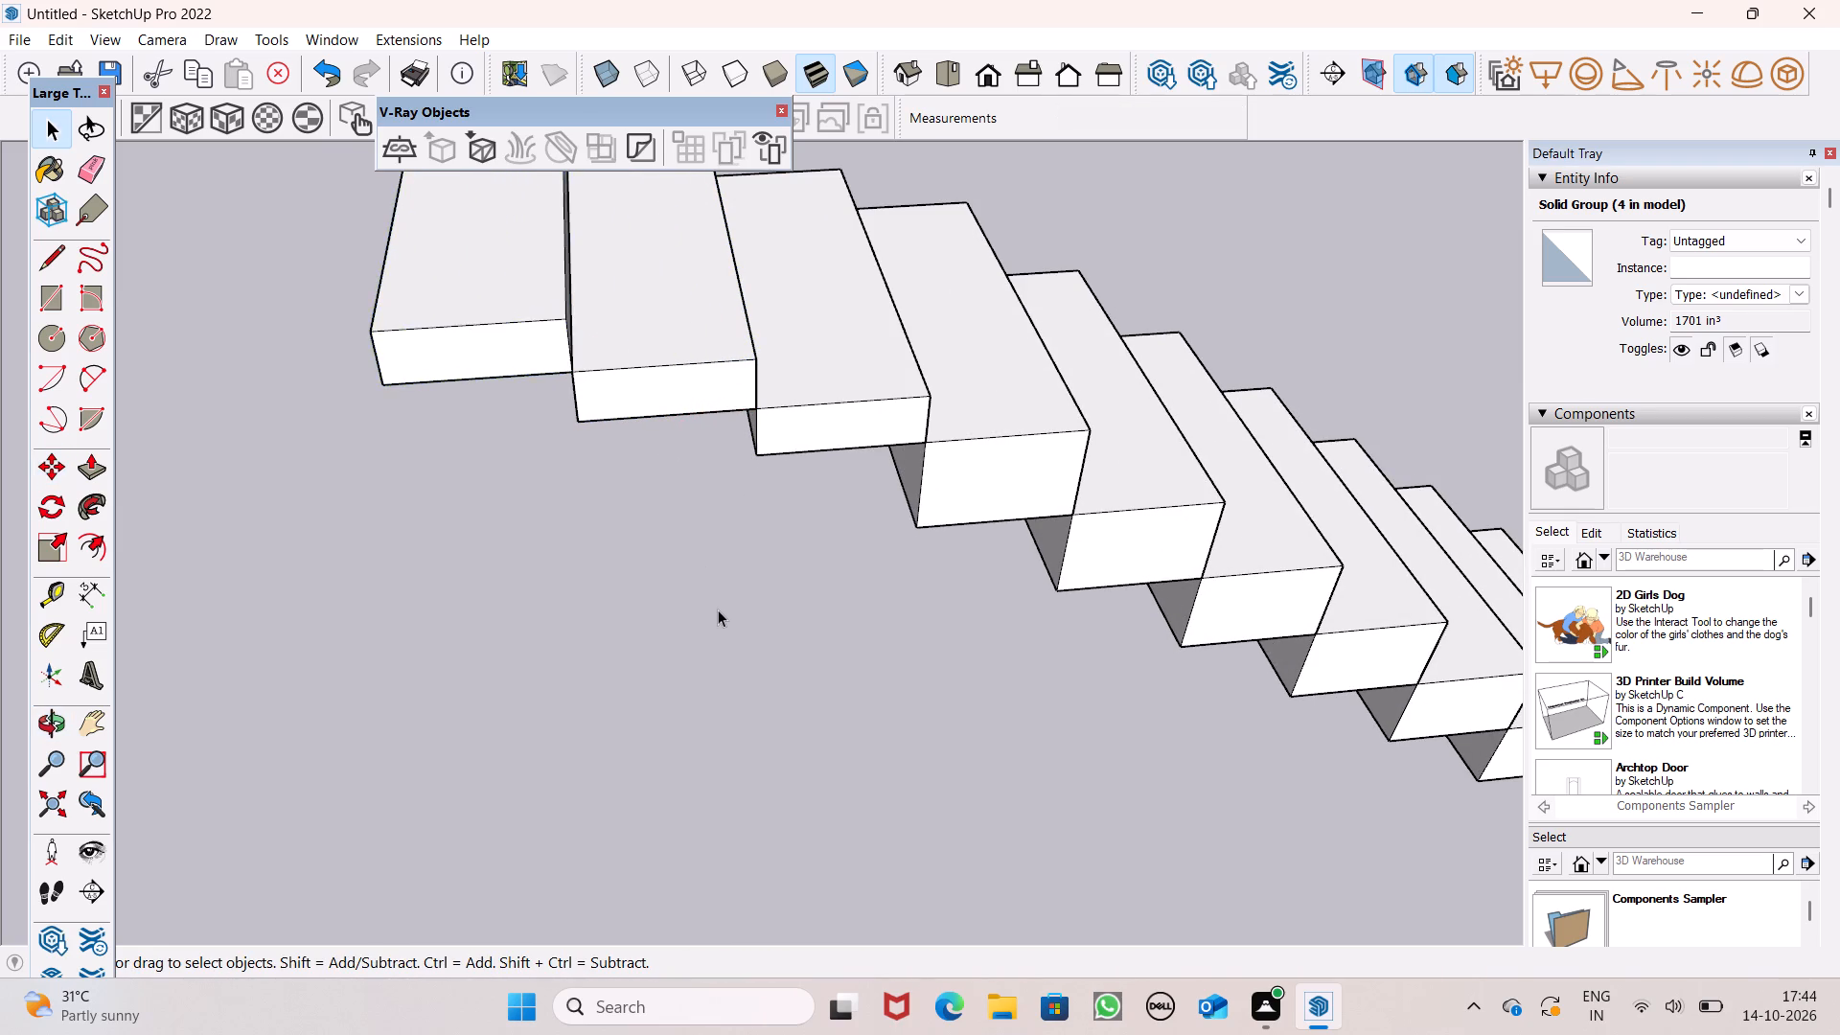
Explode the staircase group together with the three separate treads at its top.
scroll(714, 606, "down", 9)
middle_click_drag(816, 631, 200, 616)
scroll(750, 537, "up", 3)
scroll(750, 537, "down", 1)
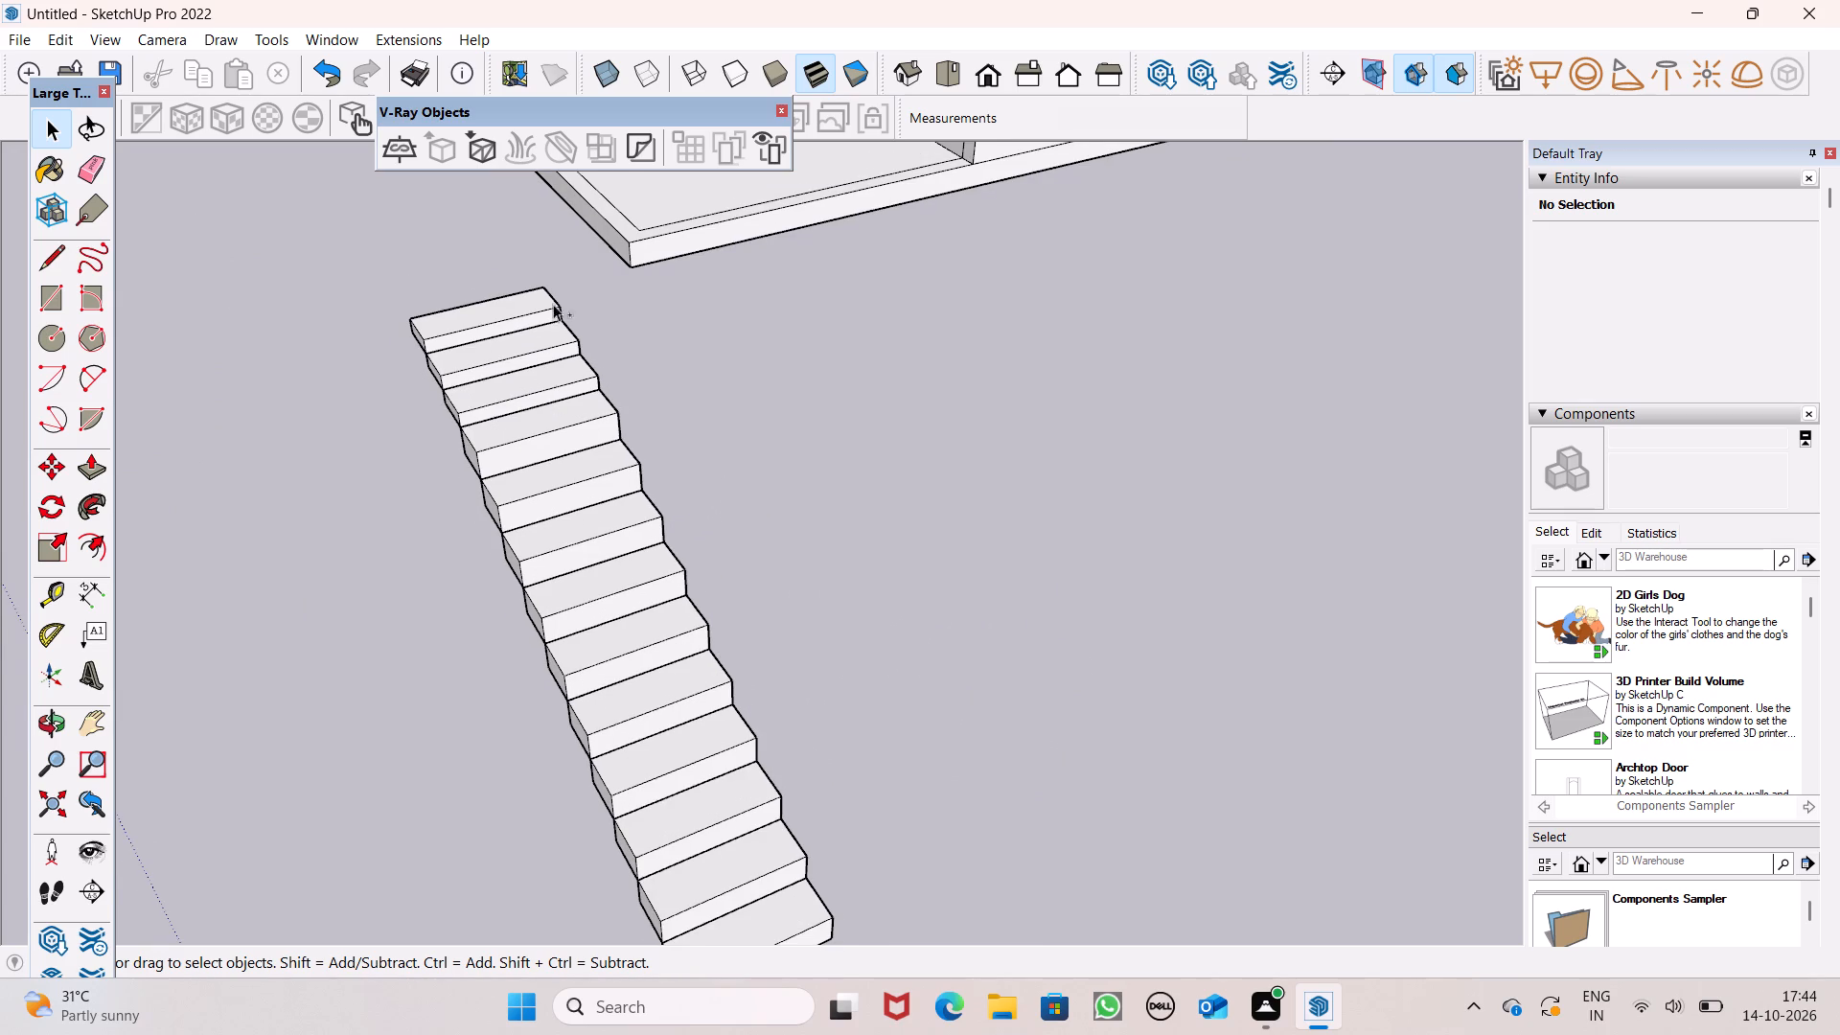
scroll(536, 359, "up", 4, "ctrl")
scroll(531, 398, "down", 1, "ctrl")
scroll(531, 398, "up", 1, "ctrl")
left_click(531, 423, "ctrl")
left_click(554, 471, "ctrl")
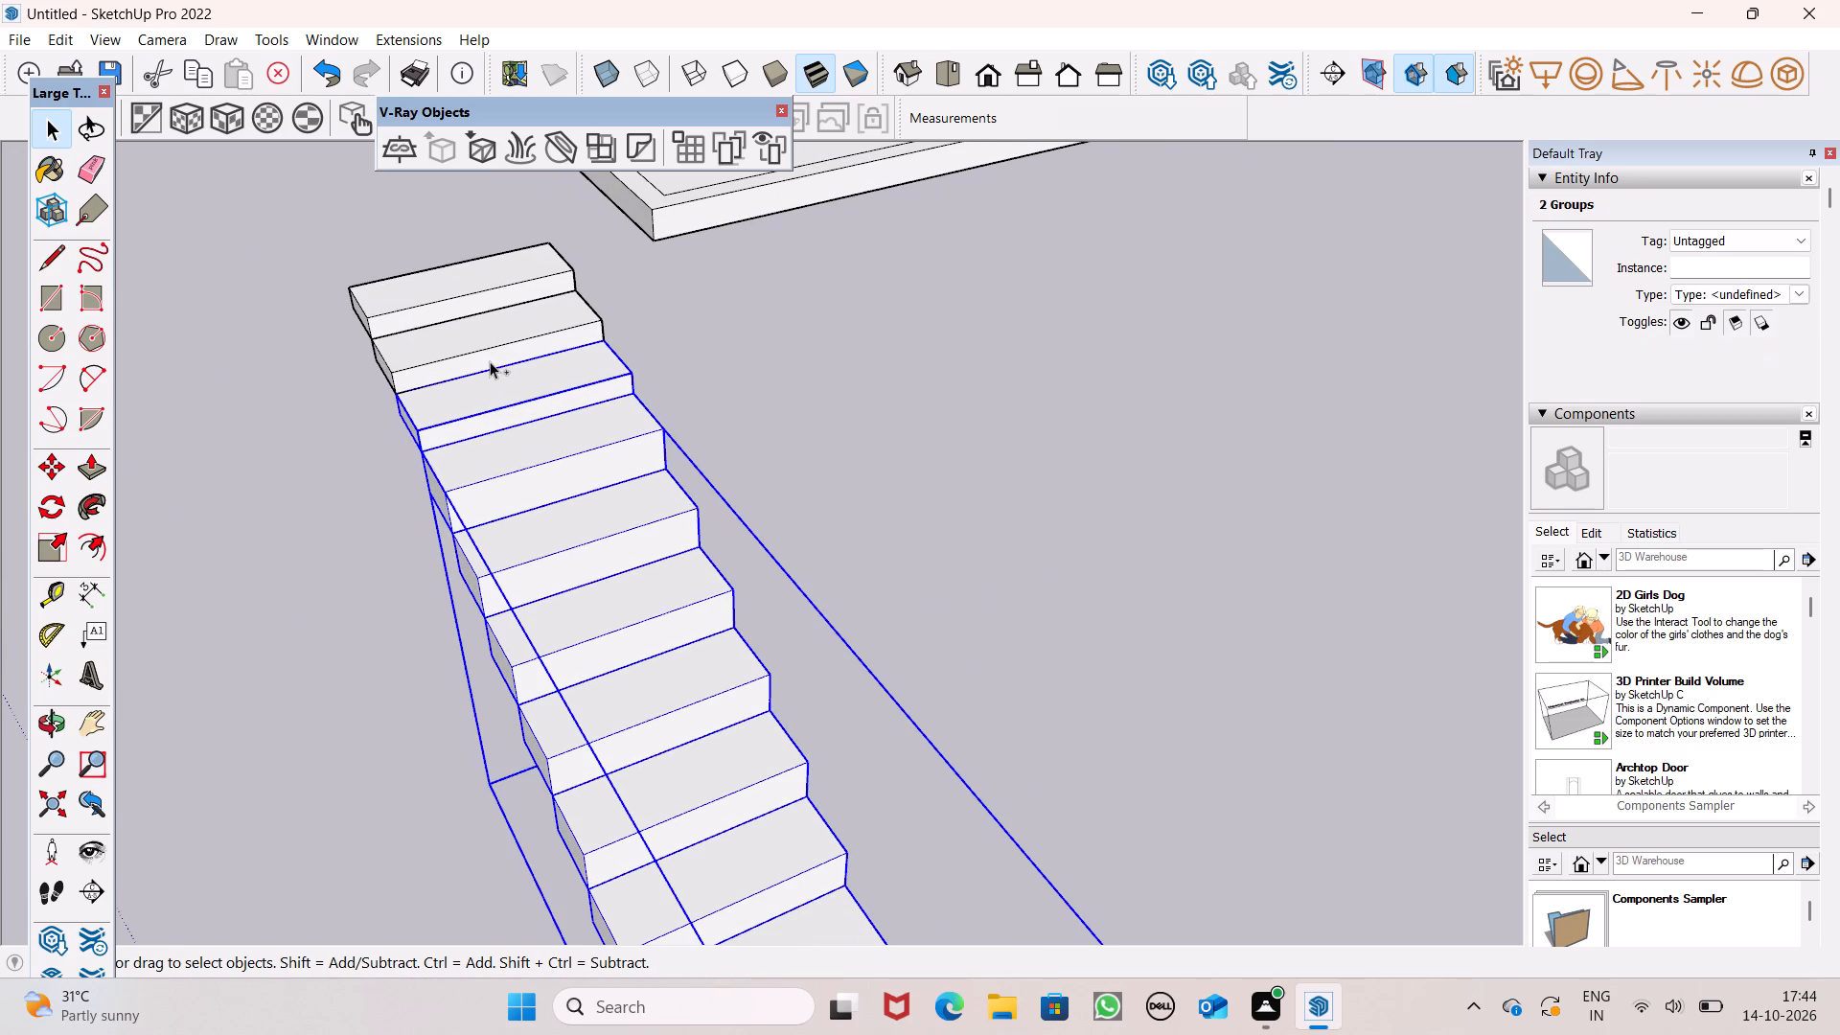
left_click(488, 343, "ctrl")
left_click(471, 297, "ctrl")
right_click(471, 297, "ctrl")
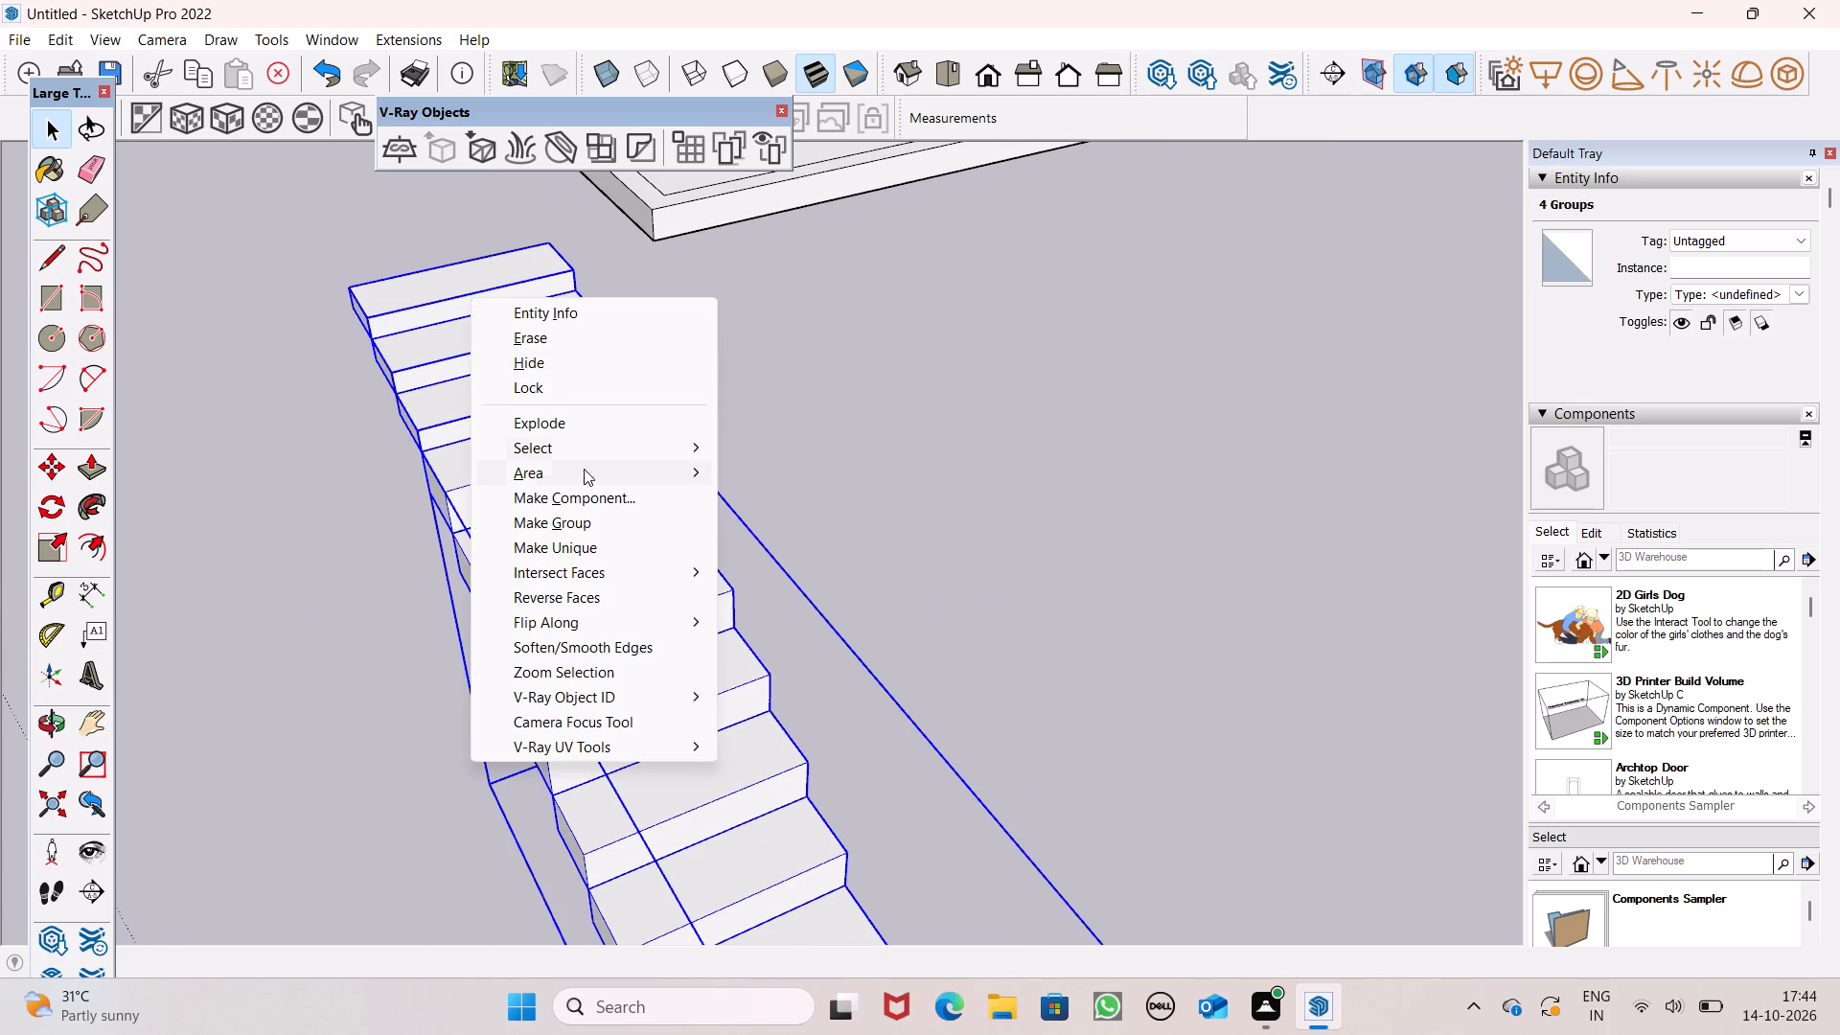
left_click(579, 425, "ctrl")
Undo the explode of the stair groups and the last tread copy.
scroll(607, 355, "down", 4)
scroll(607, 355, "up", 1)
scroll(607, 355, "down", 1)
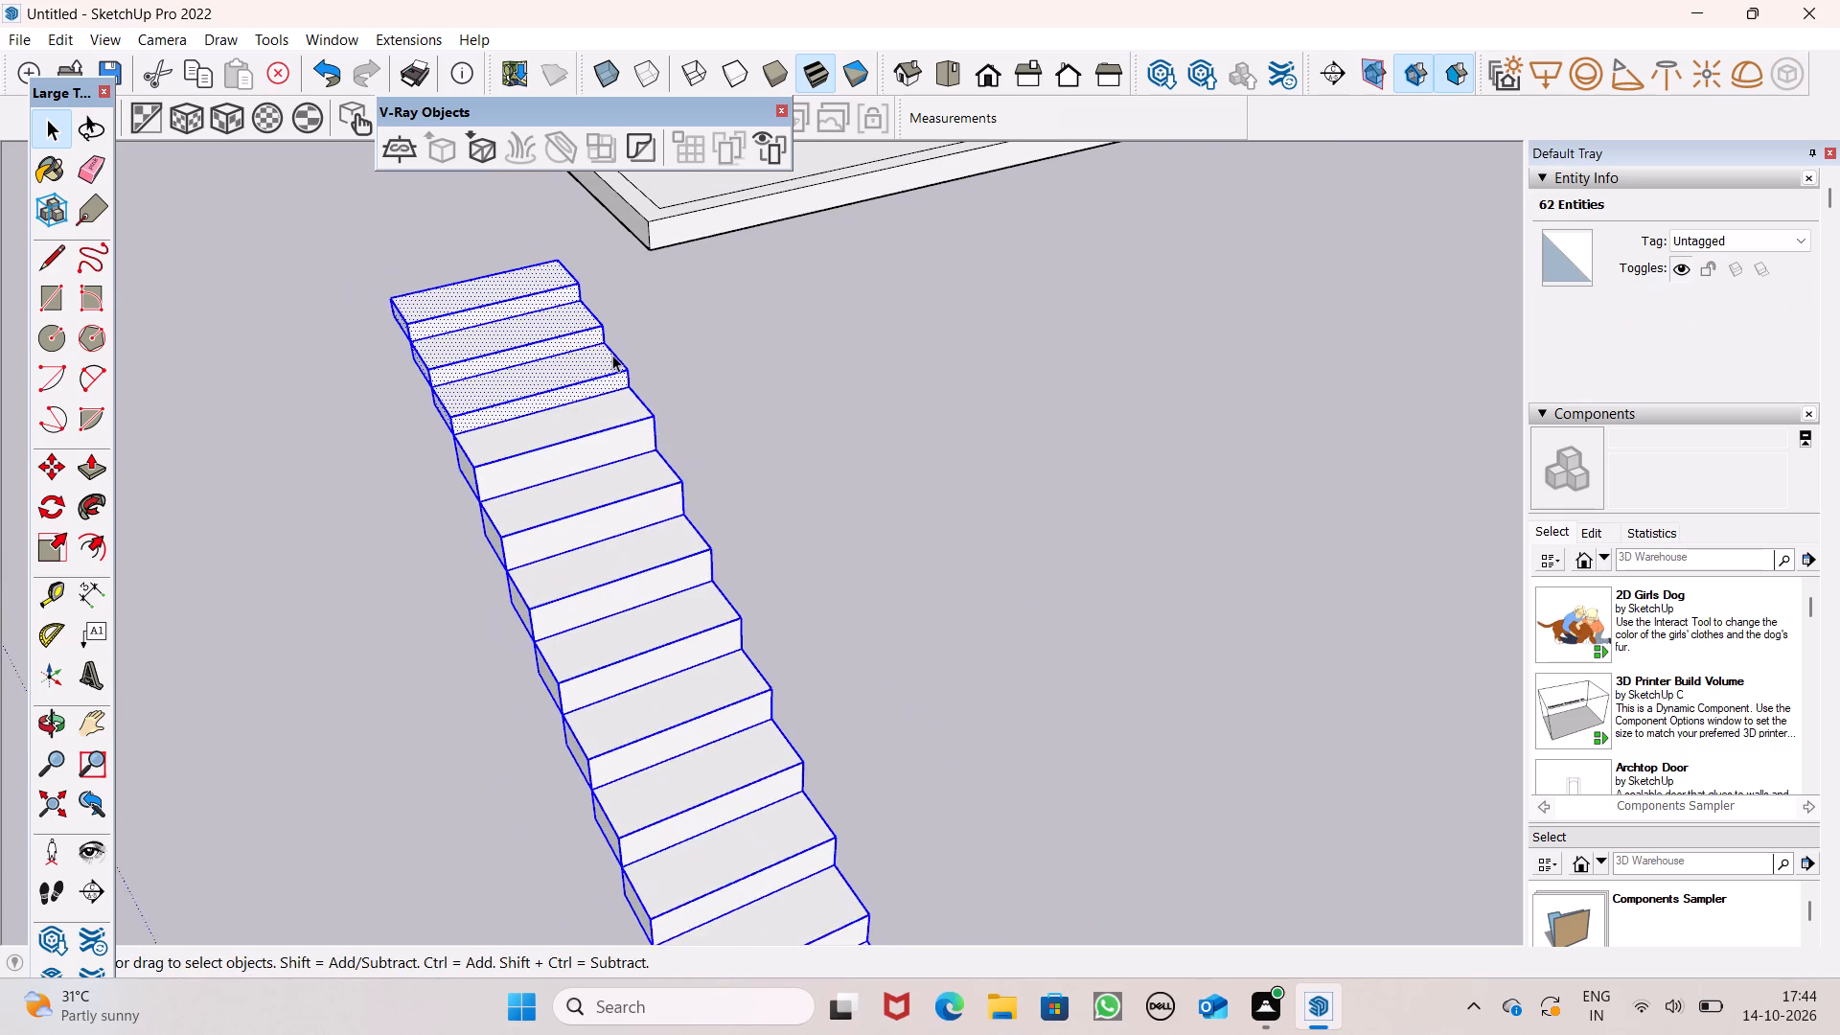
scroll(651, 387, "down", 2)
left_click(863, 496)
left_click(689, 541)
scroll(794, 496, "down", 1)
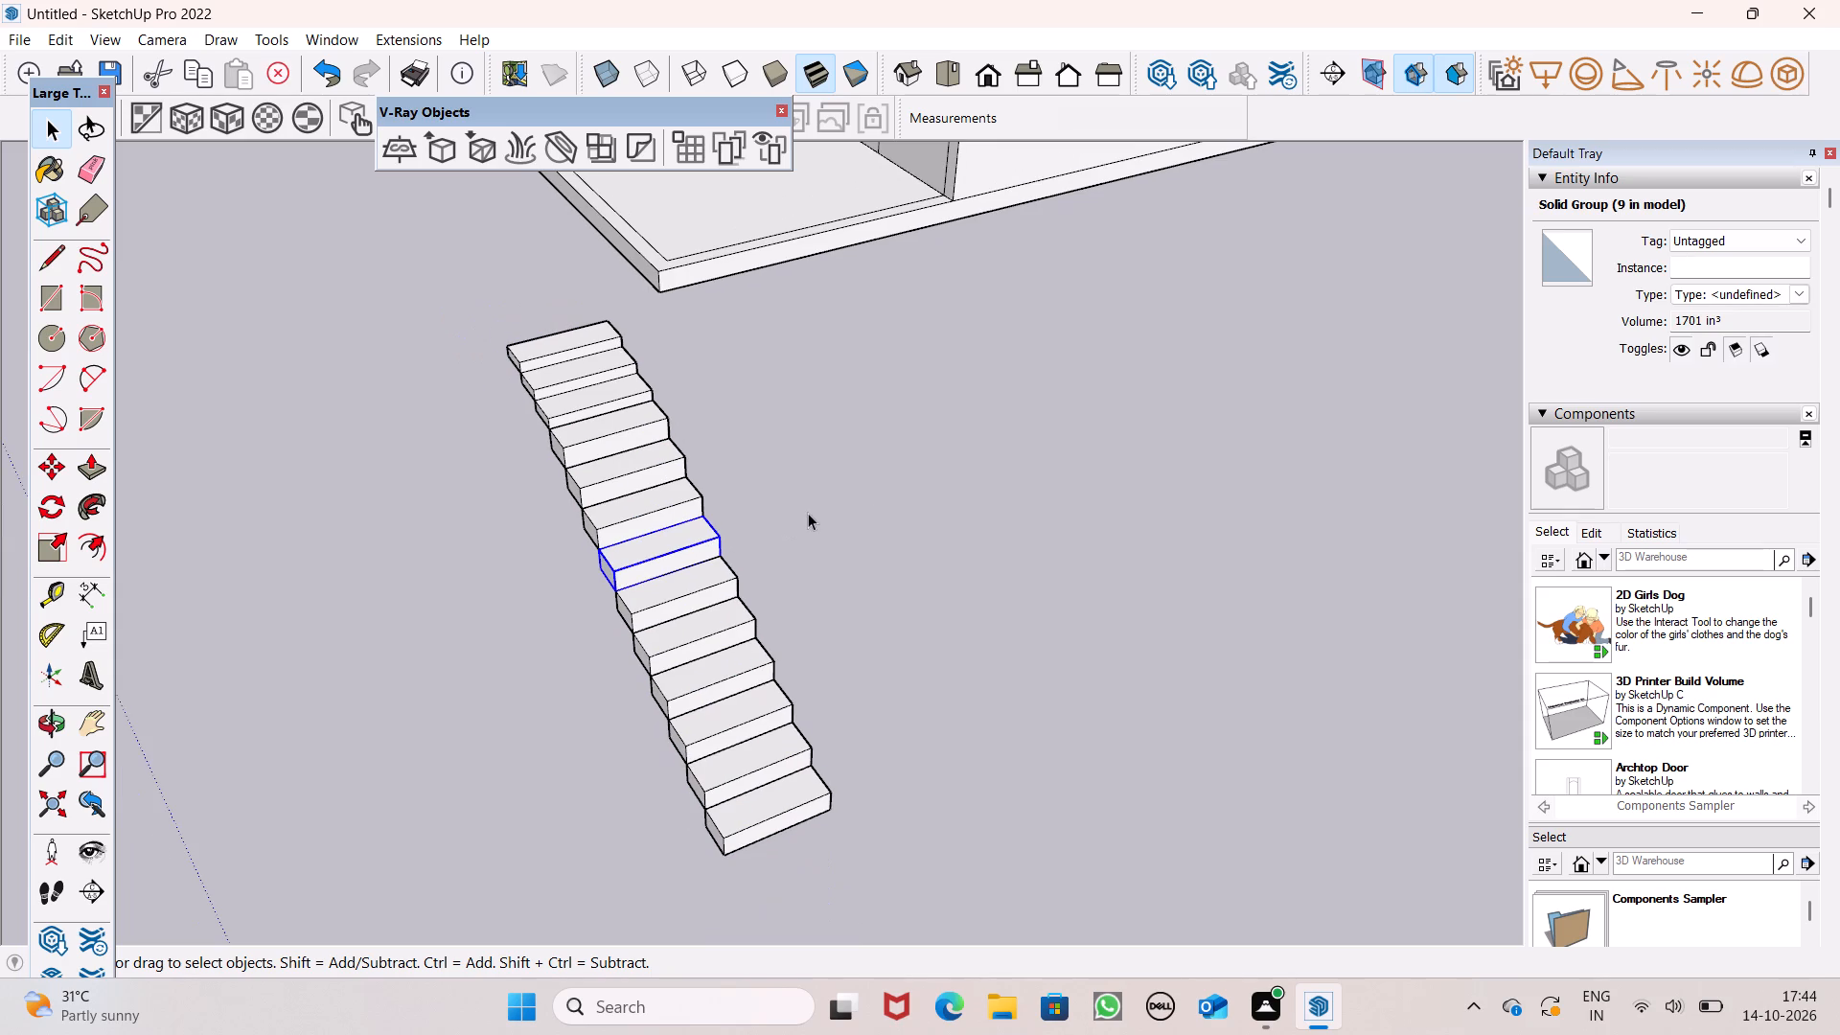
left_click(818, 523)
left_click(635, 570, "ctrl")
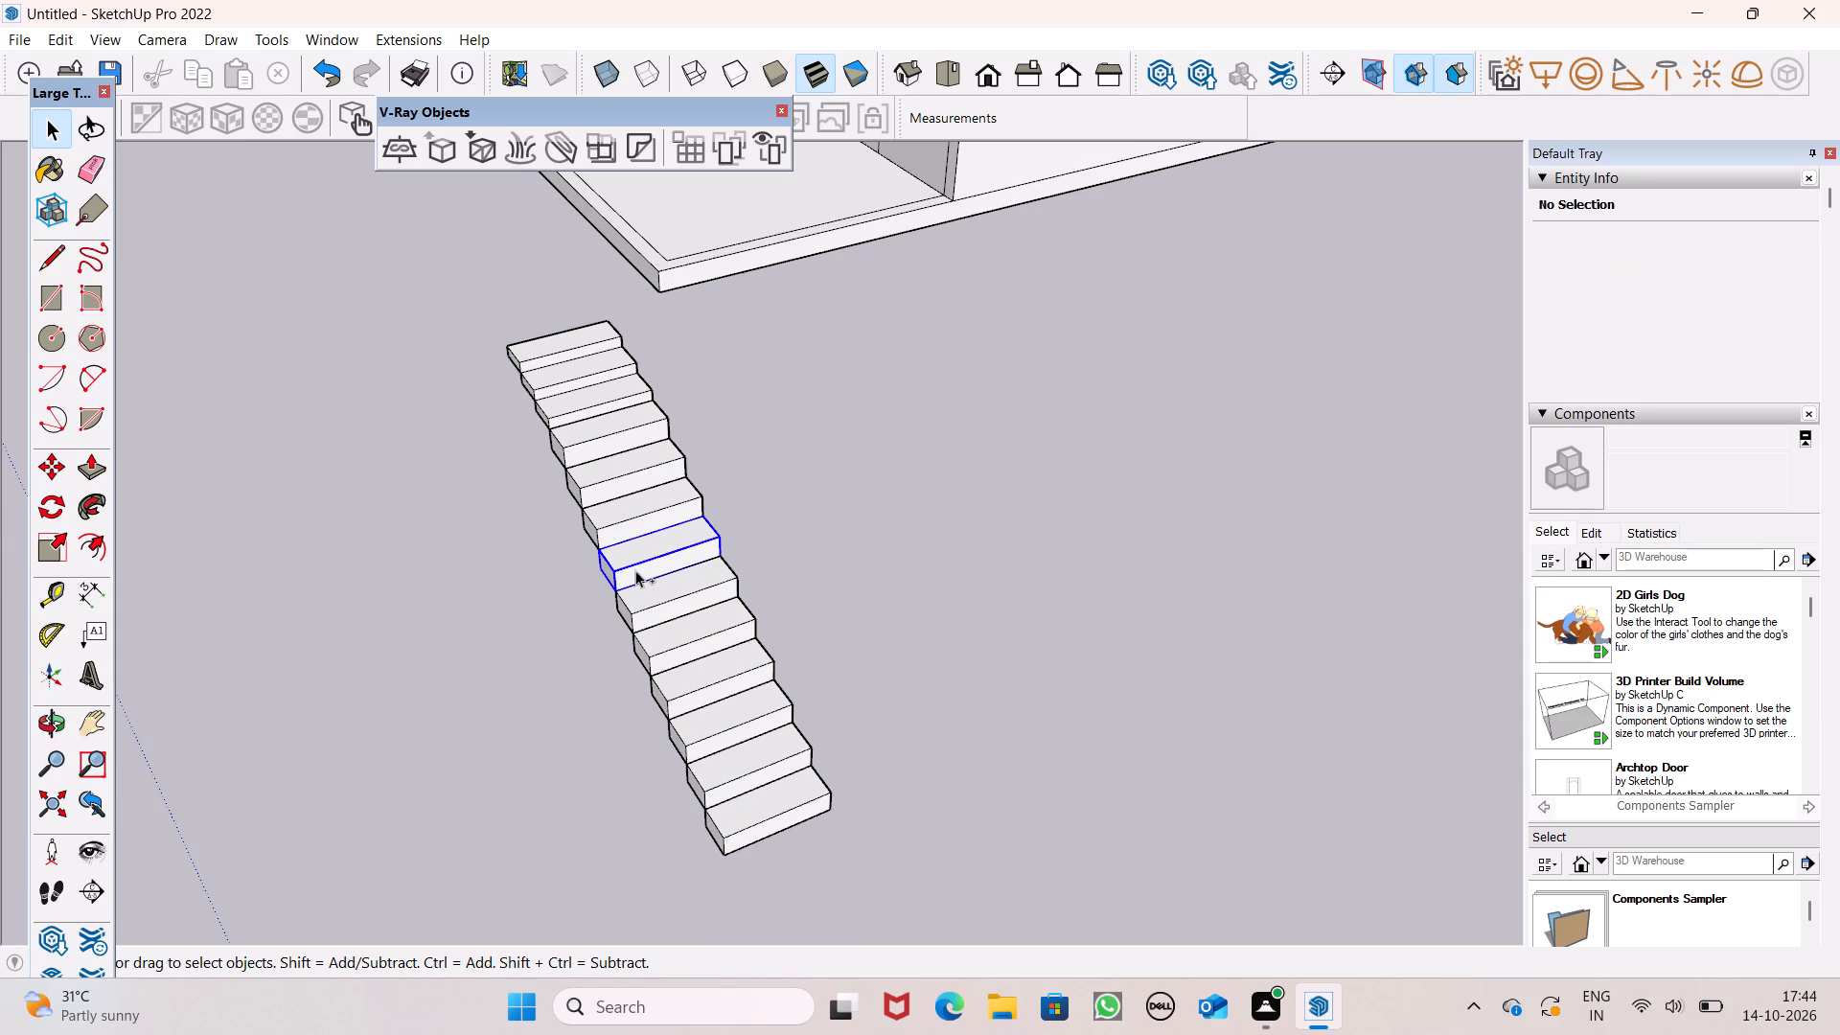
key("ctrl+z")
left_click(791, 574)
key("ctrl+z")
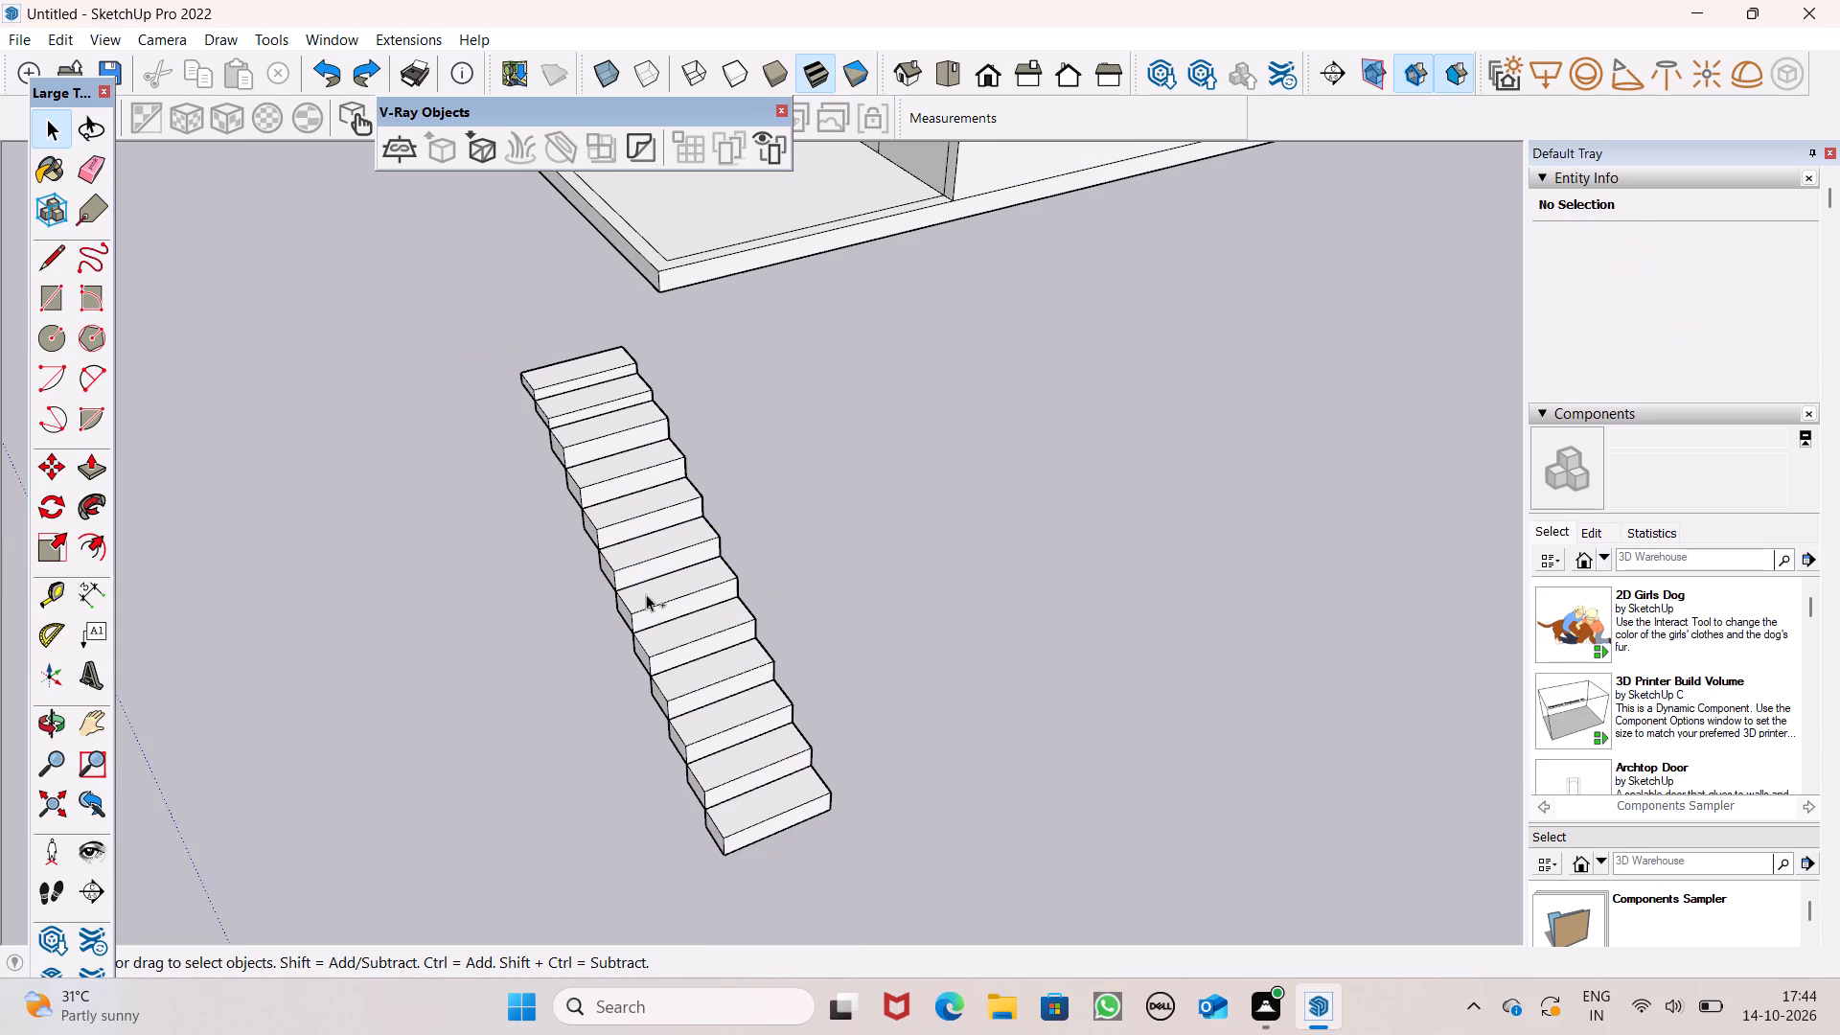
Copy the topmost loose tread about 1' 5/8" so the copy's lower corner meets that tread's upper outer corner.
left_click(631, 593)
scroll(548, 444, "up", 1)
middle_click_drag(548, 444, 852, 484)
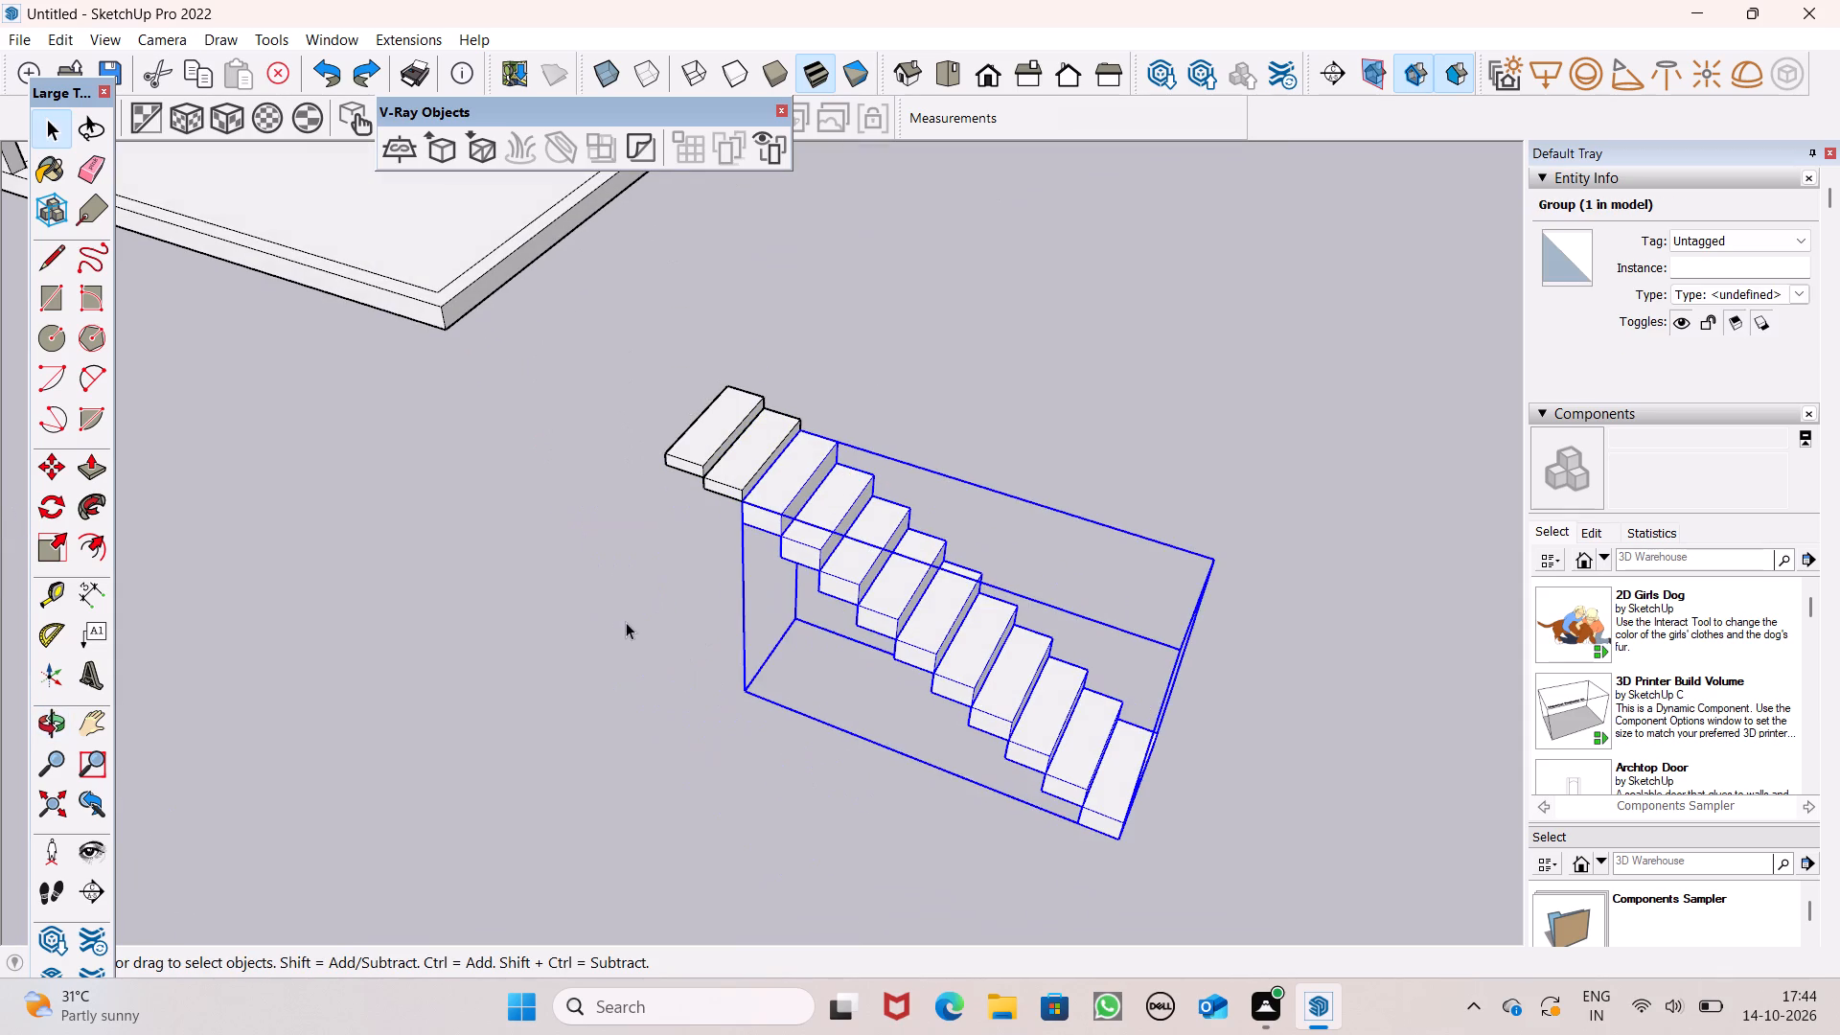
left_click(626, 626)
scroll(671, 489, "up", 1)
scroll(671, 489, "down", 1)
scroll(671, 489, "up", 5)
left_click(721, 424)
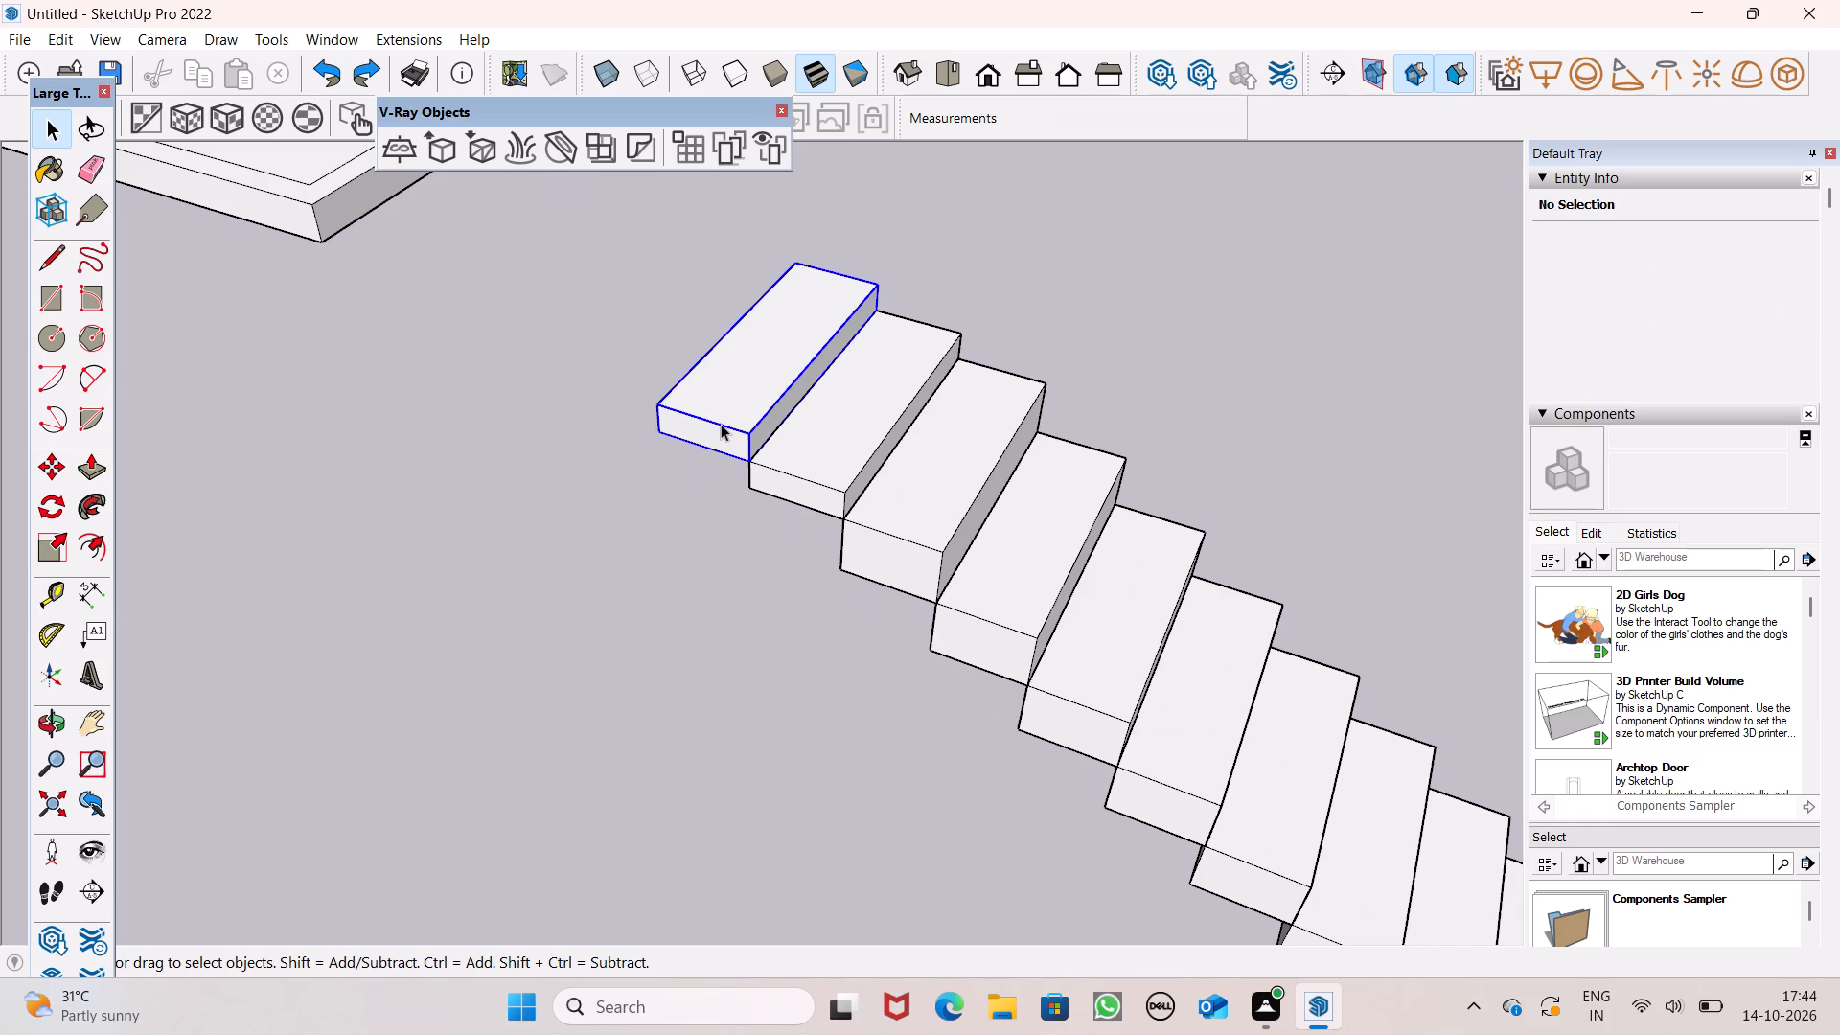
key("m")
key("Return")
scroll(756, 460, "up", 3)
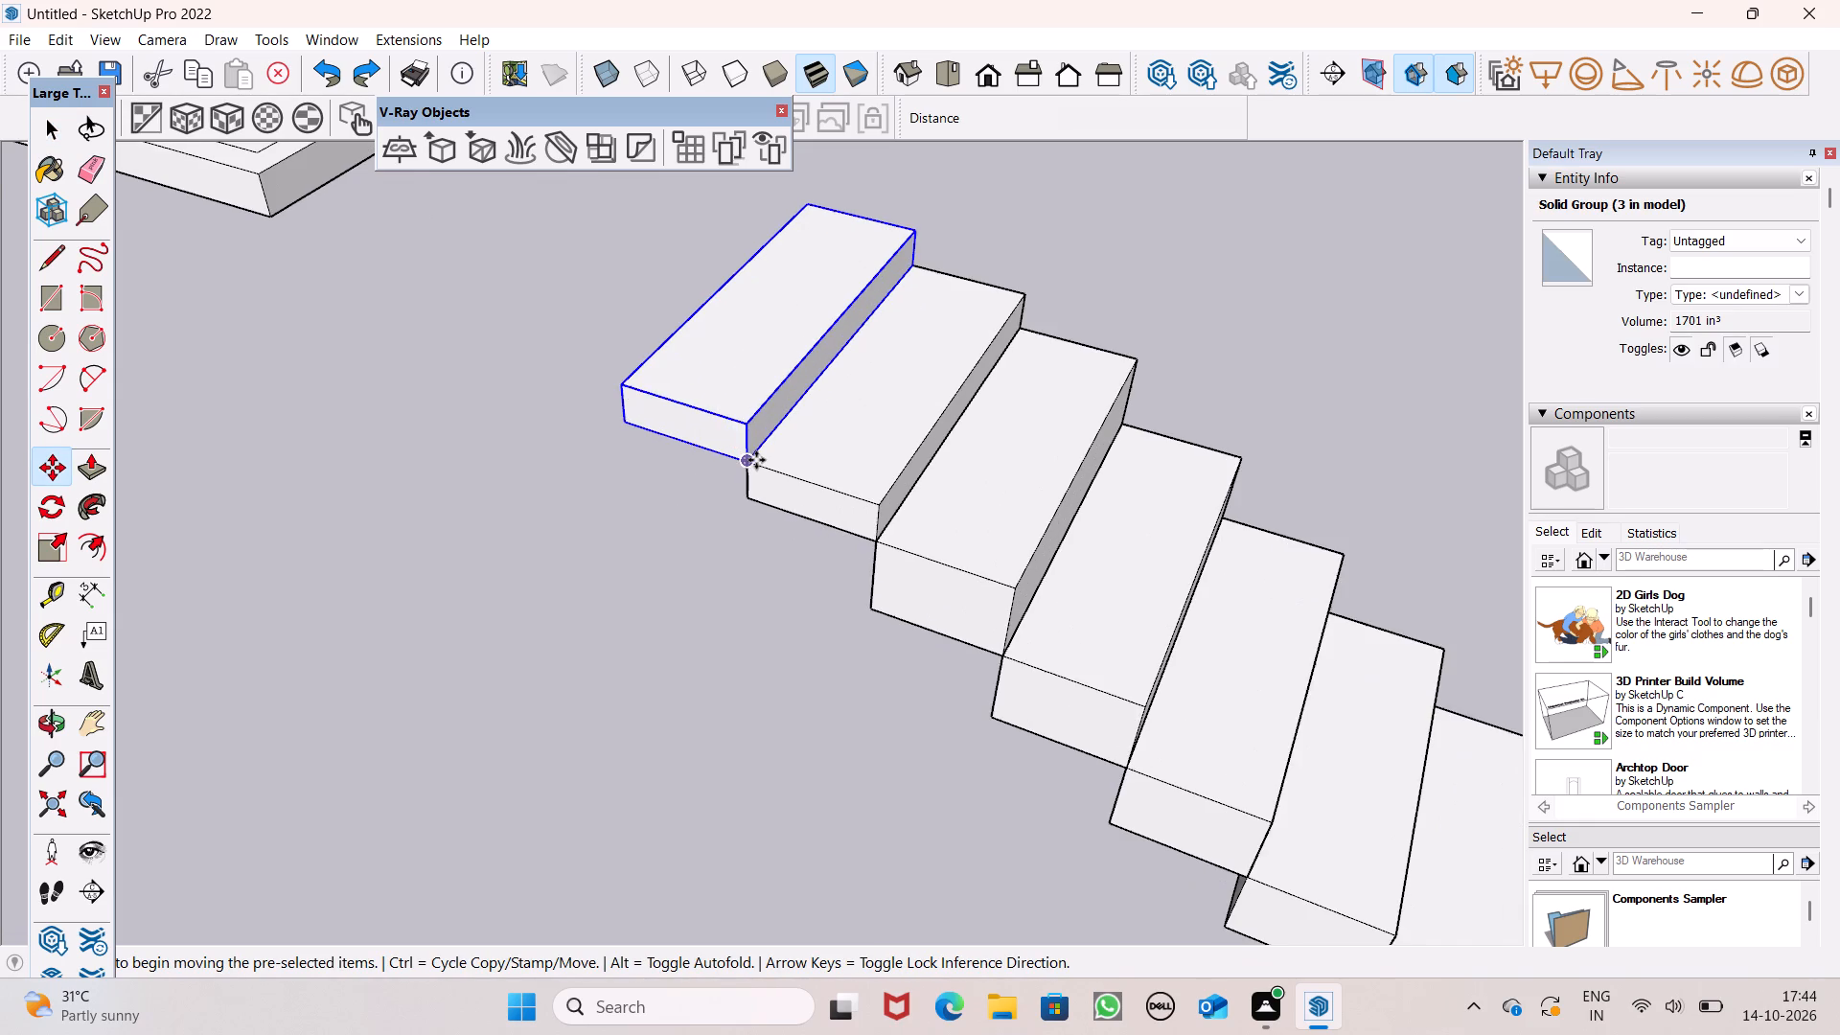
scroll(758, 471, "down", 5)
middle_click_drag(806, 569, 945, 589)
scroll(862, 405, "up", 5)
scroll(862, 405, "down", 2)
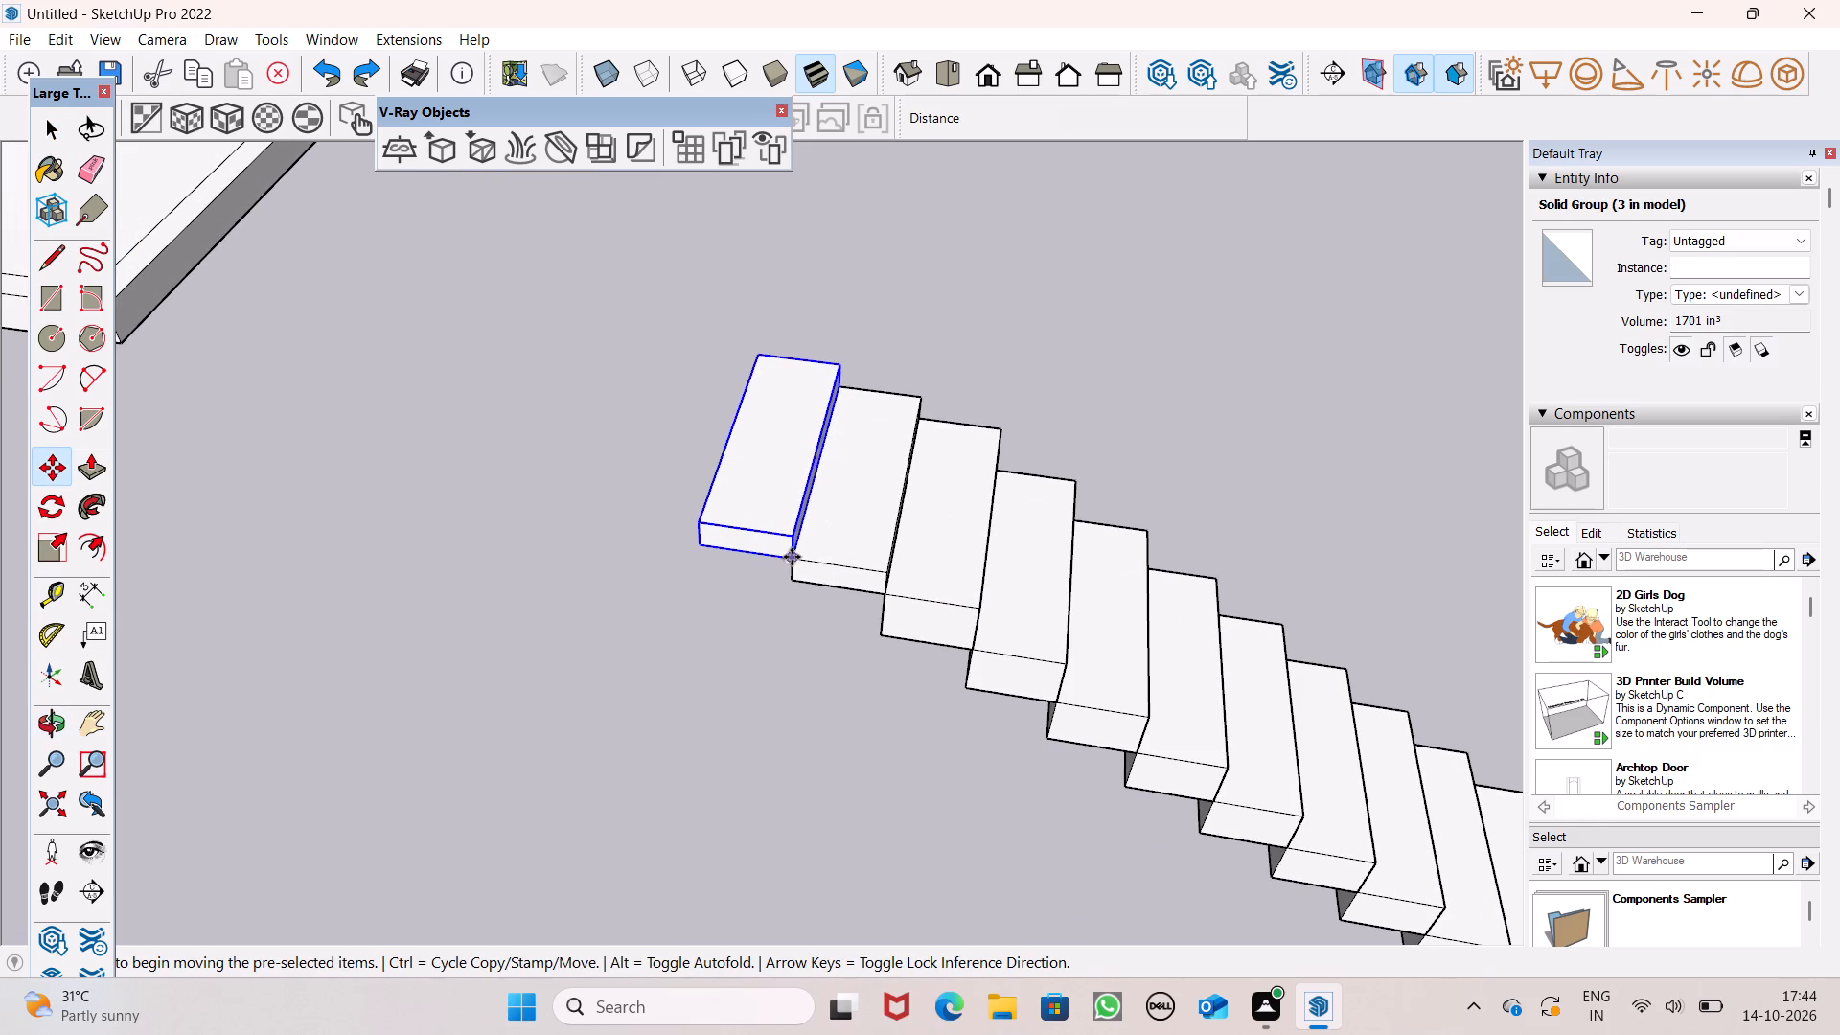
left_click_drag(792, 556, 714, 521)
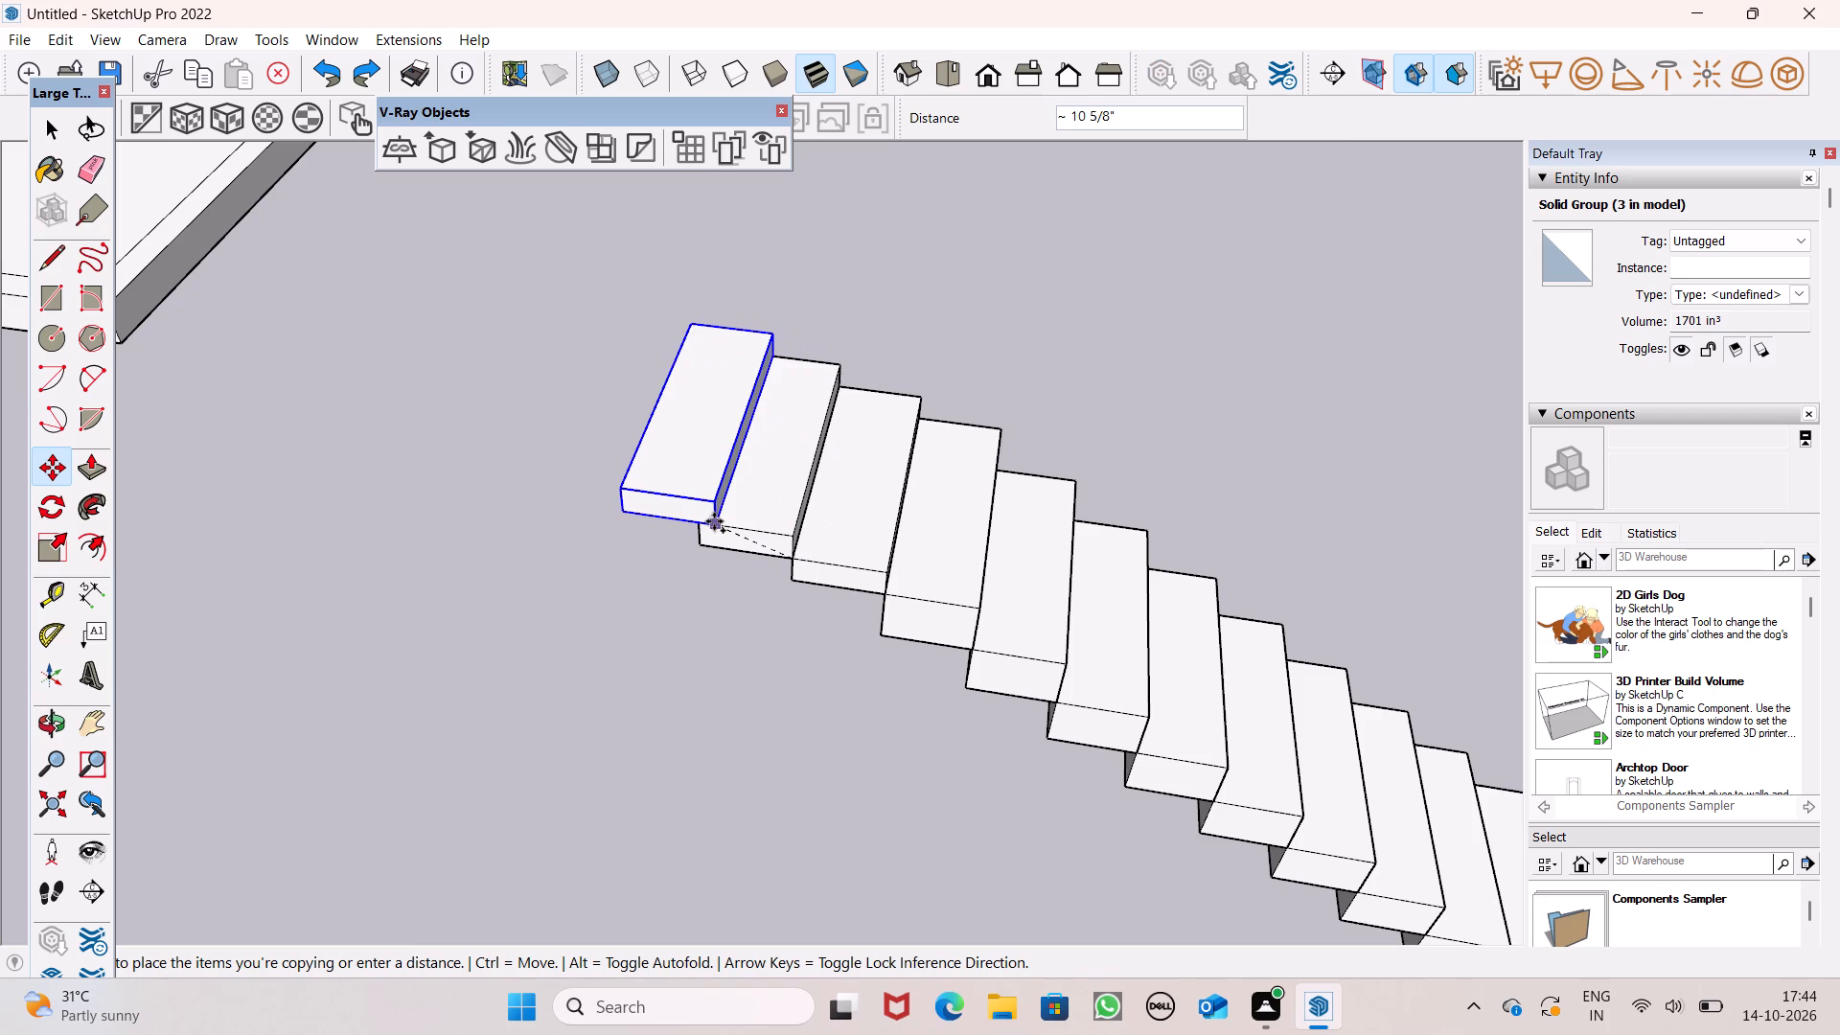
left_click_drag(714, 521, 693, 521)
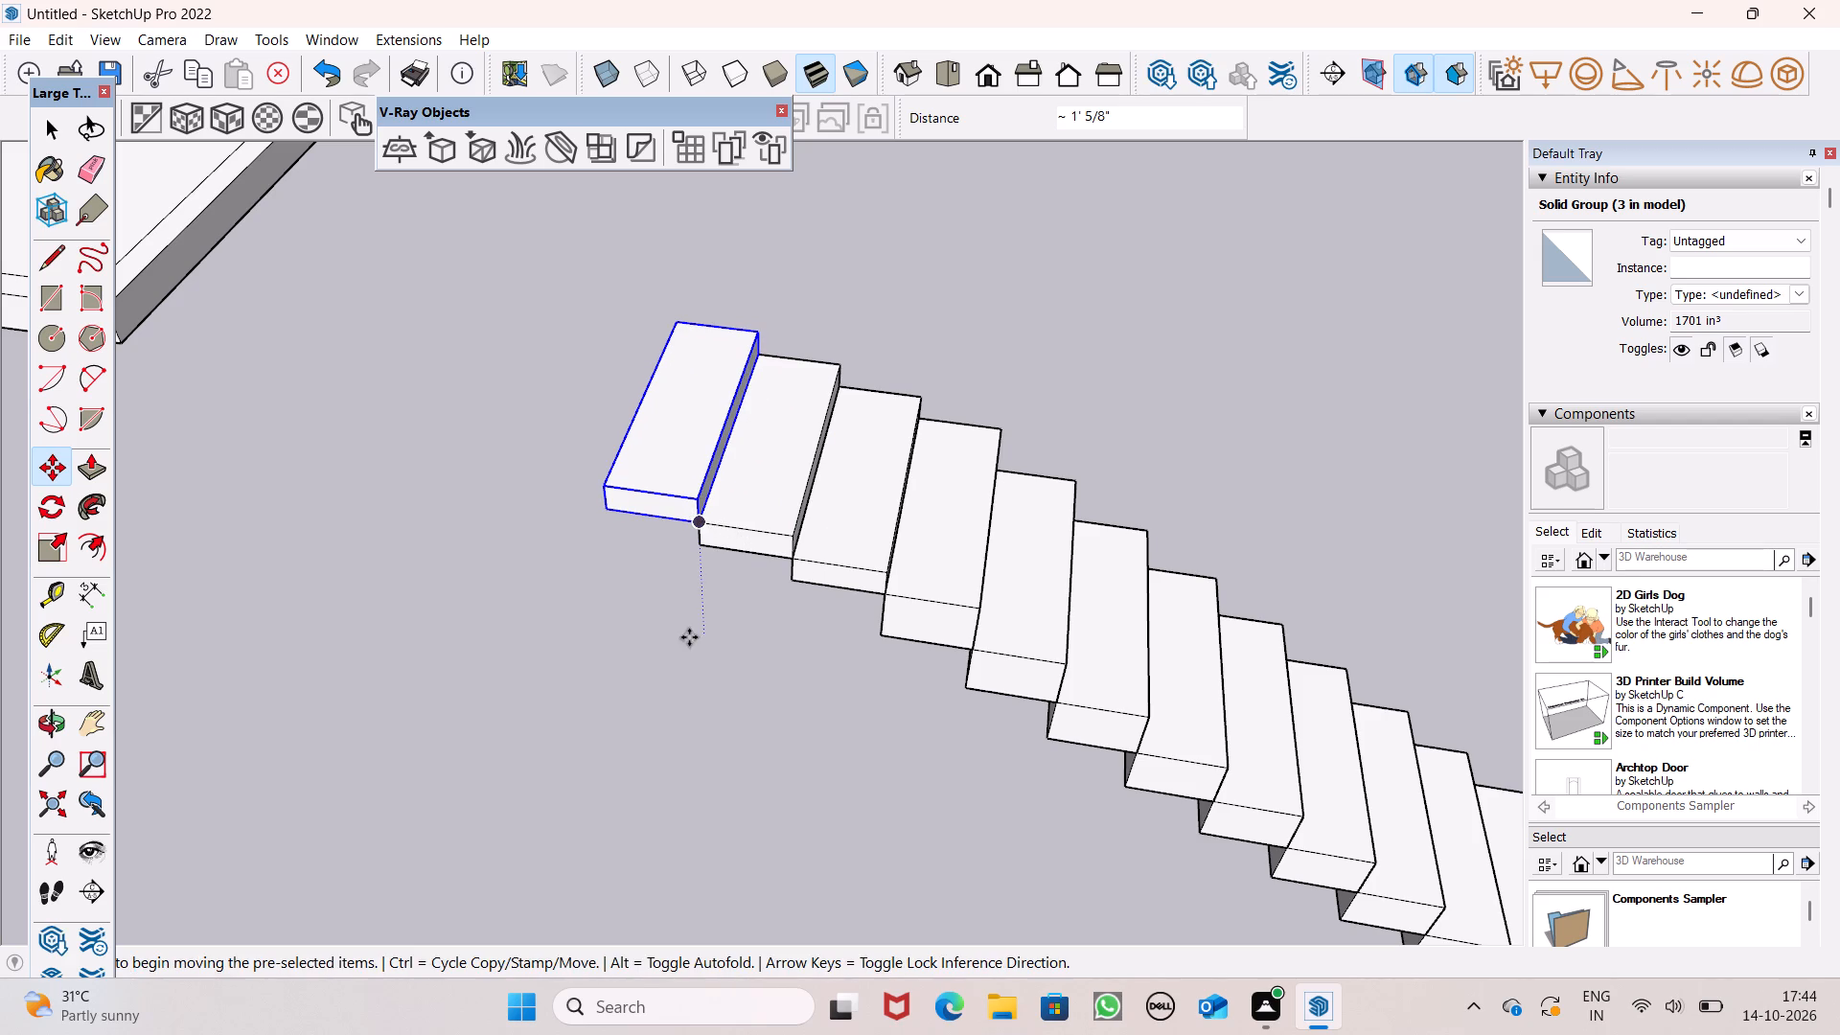
key("space")
left_click(689, 630)
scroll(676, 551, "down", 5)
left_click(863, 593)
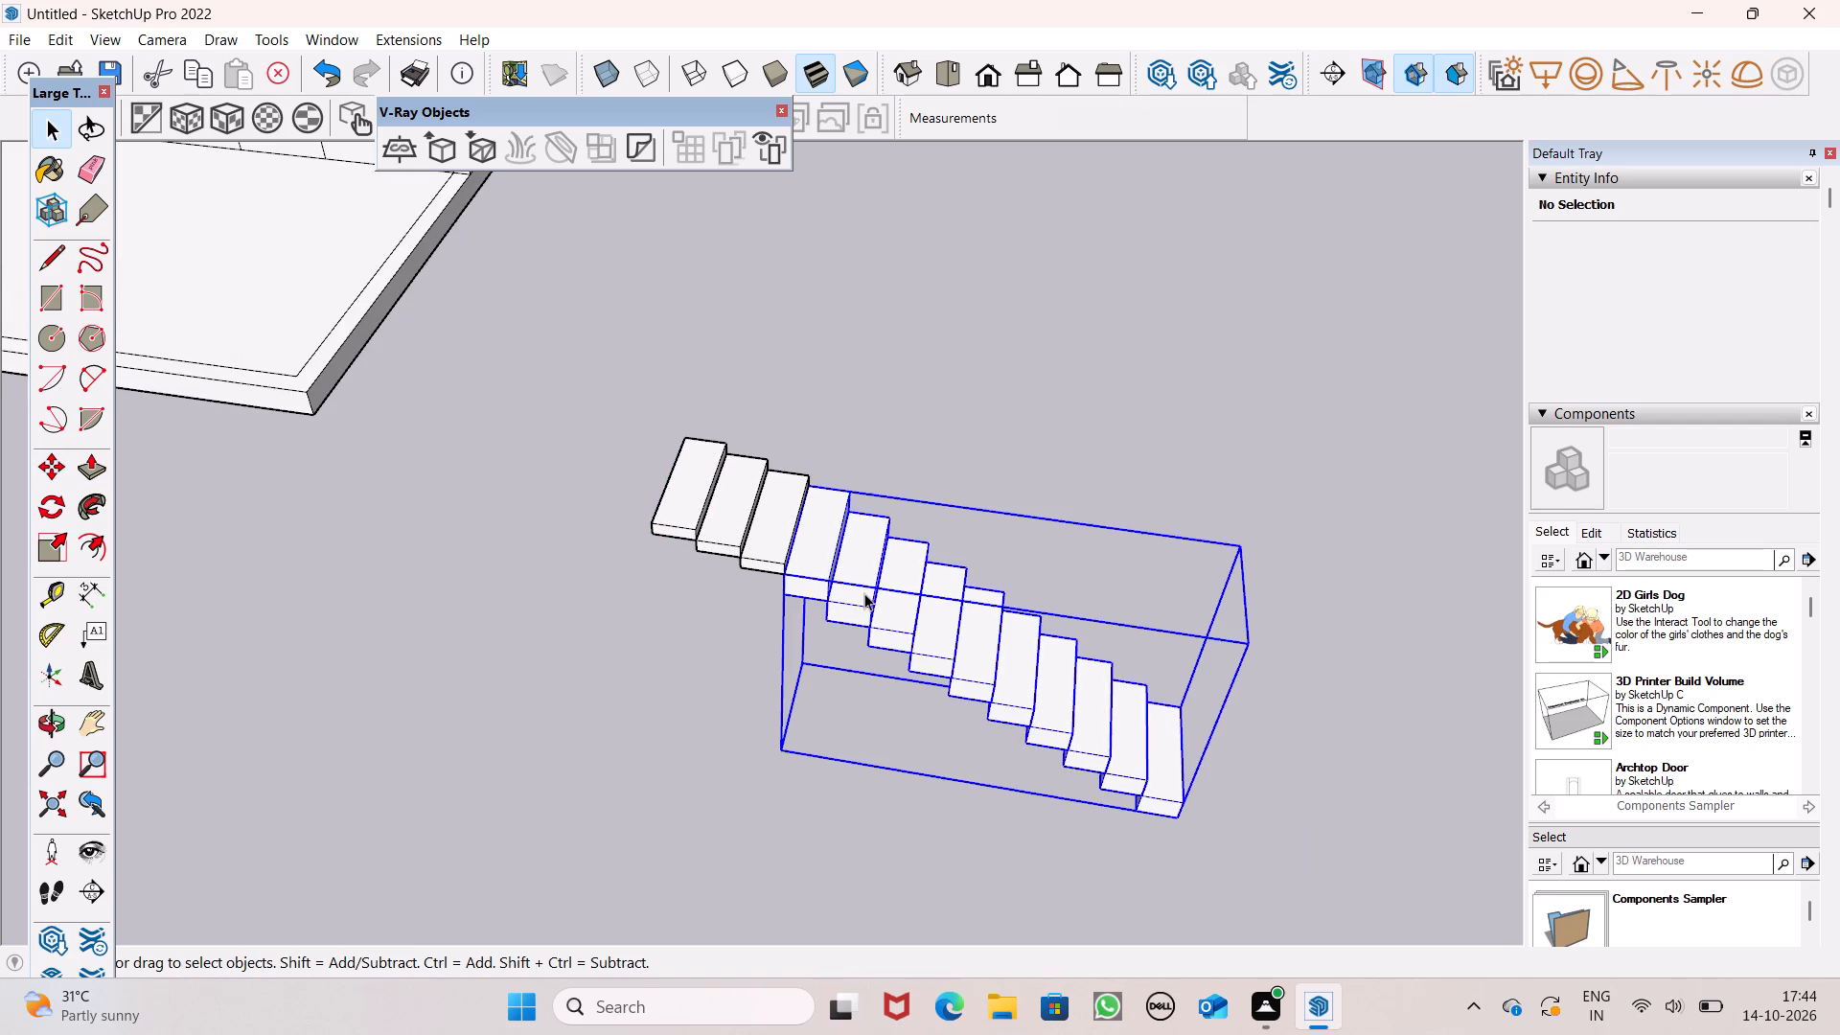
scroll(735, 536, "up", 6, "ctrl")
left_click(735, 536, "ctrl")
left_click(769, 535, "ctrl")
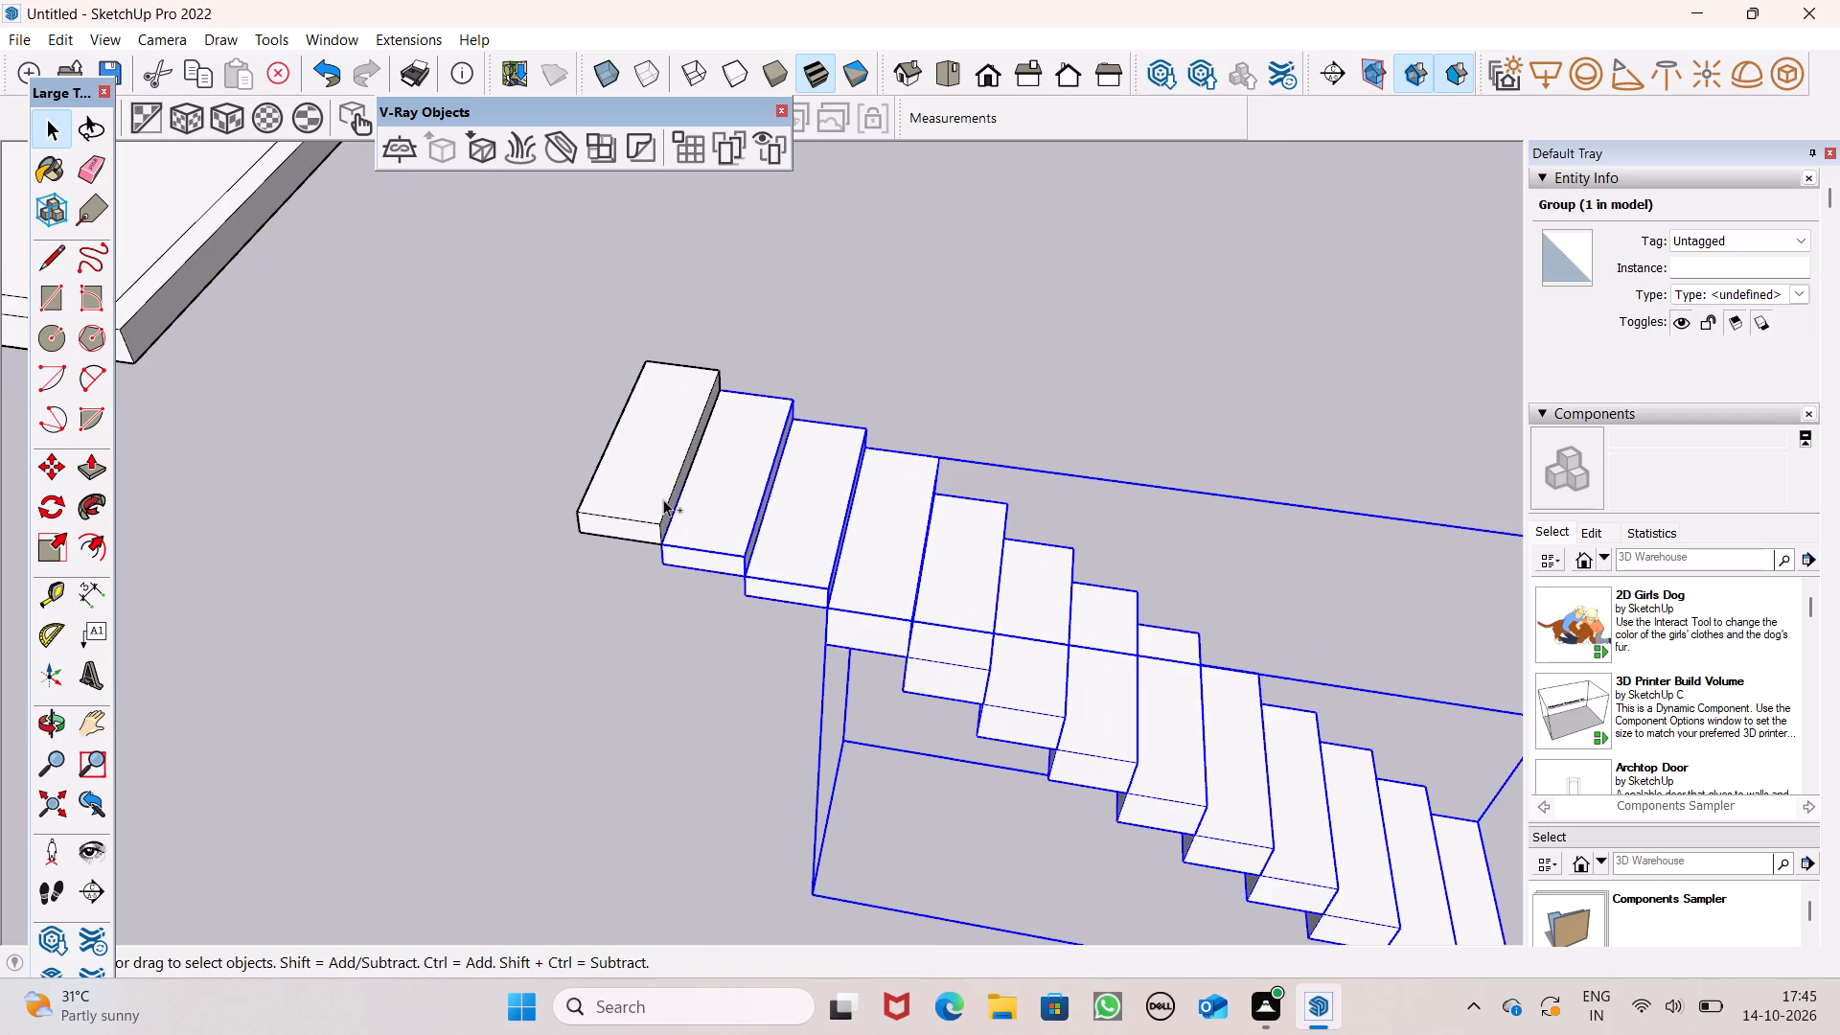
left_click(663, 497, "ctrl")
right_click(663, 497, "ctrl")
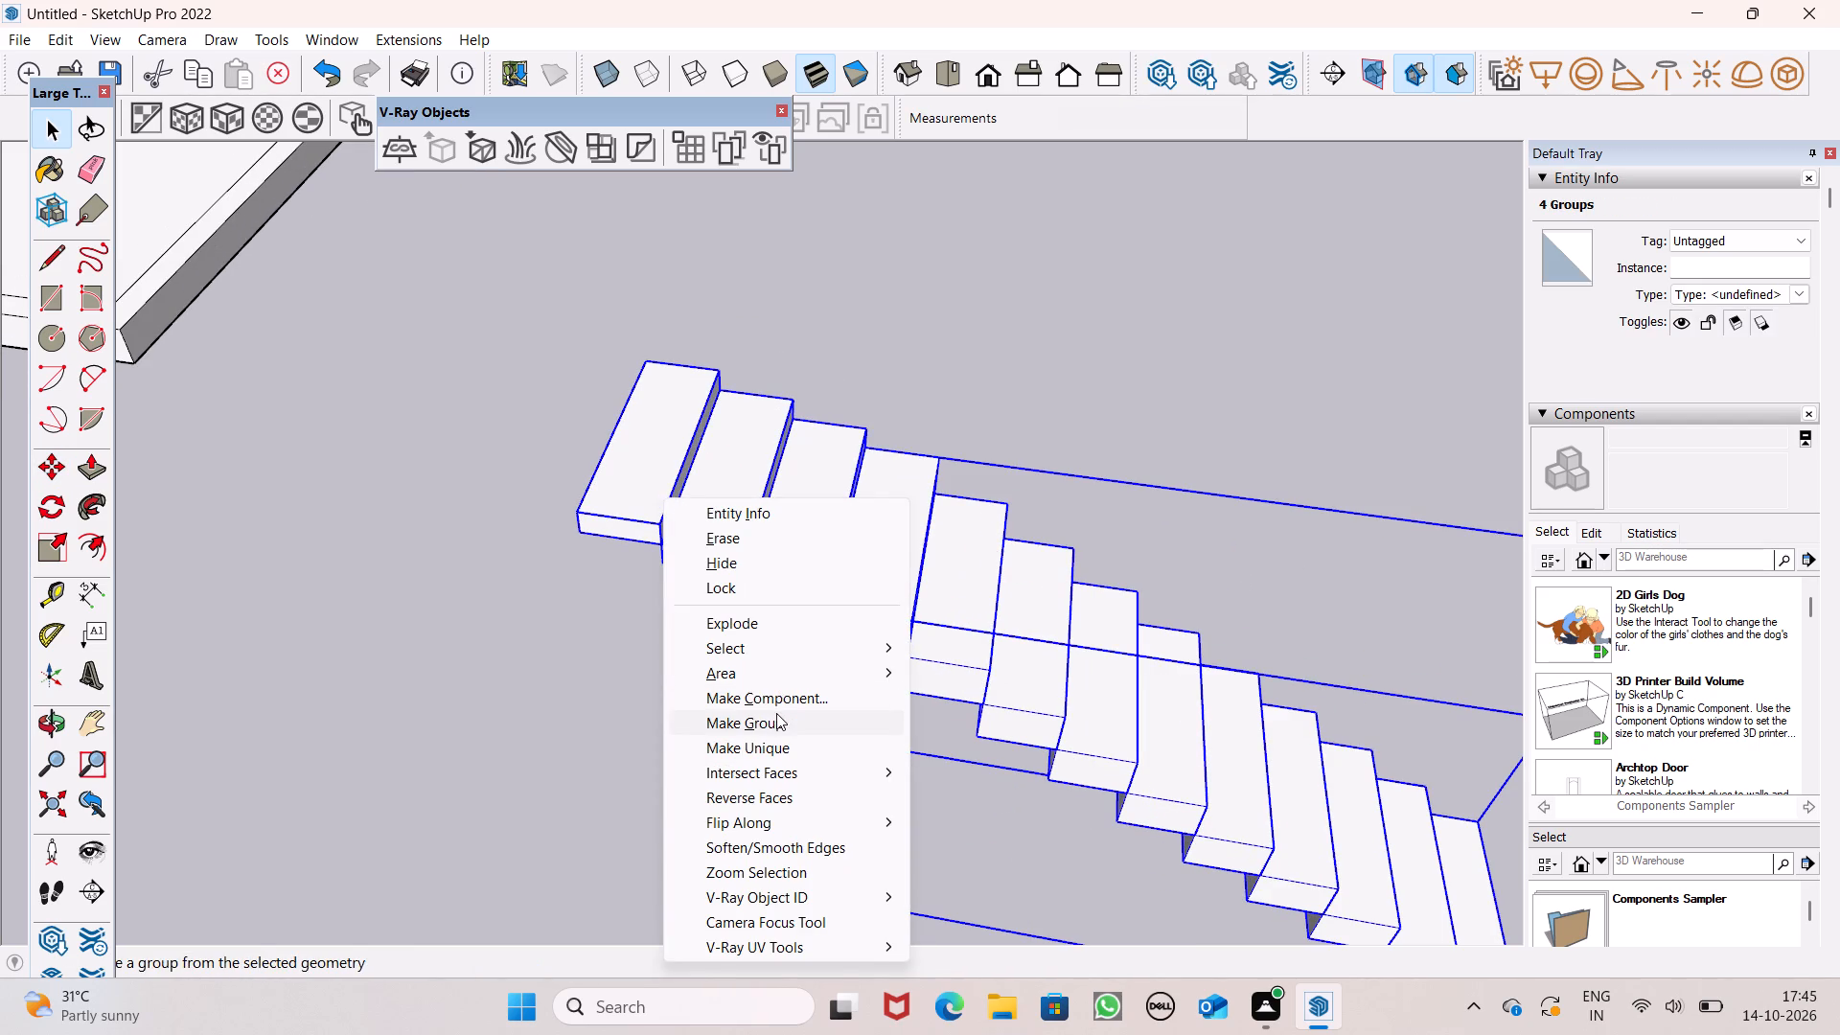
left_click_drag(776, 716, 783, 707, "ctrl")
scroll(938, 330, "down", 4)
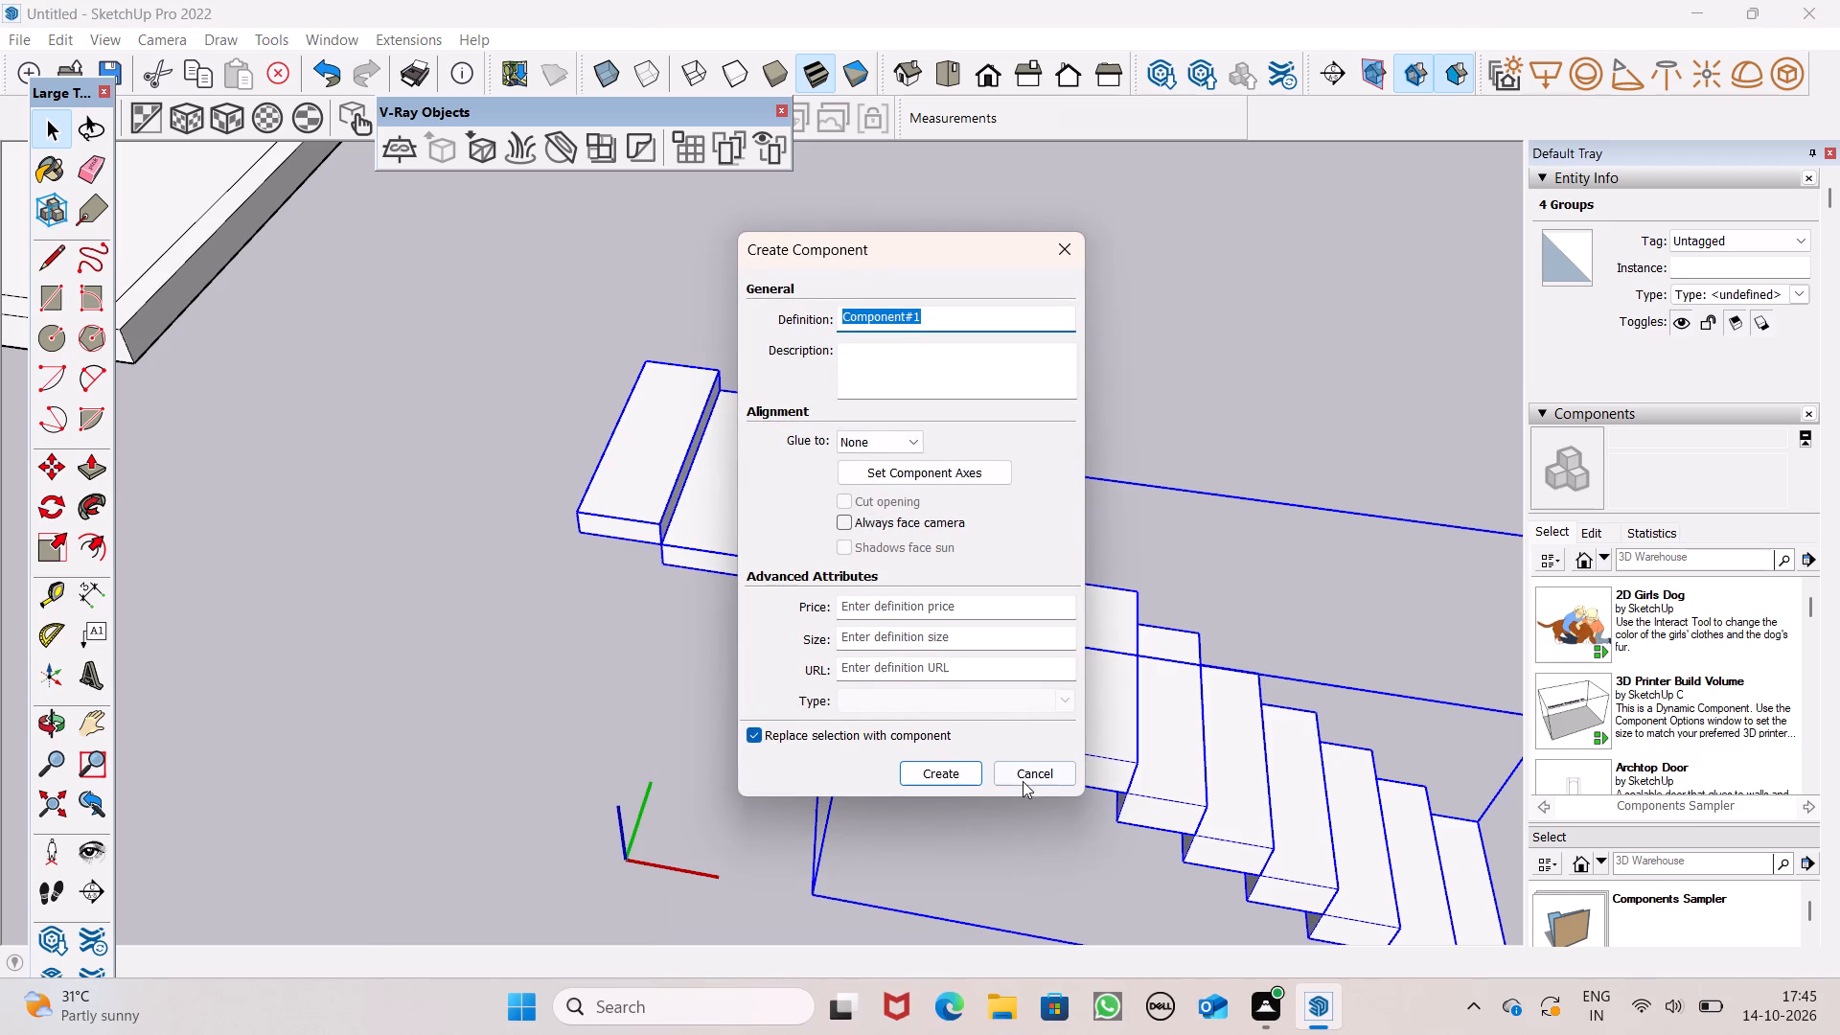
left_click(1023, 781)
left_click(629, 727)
Make one group from the staircase and the three added treads at its top.
left_click(922, 661)
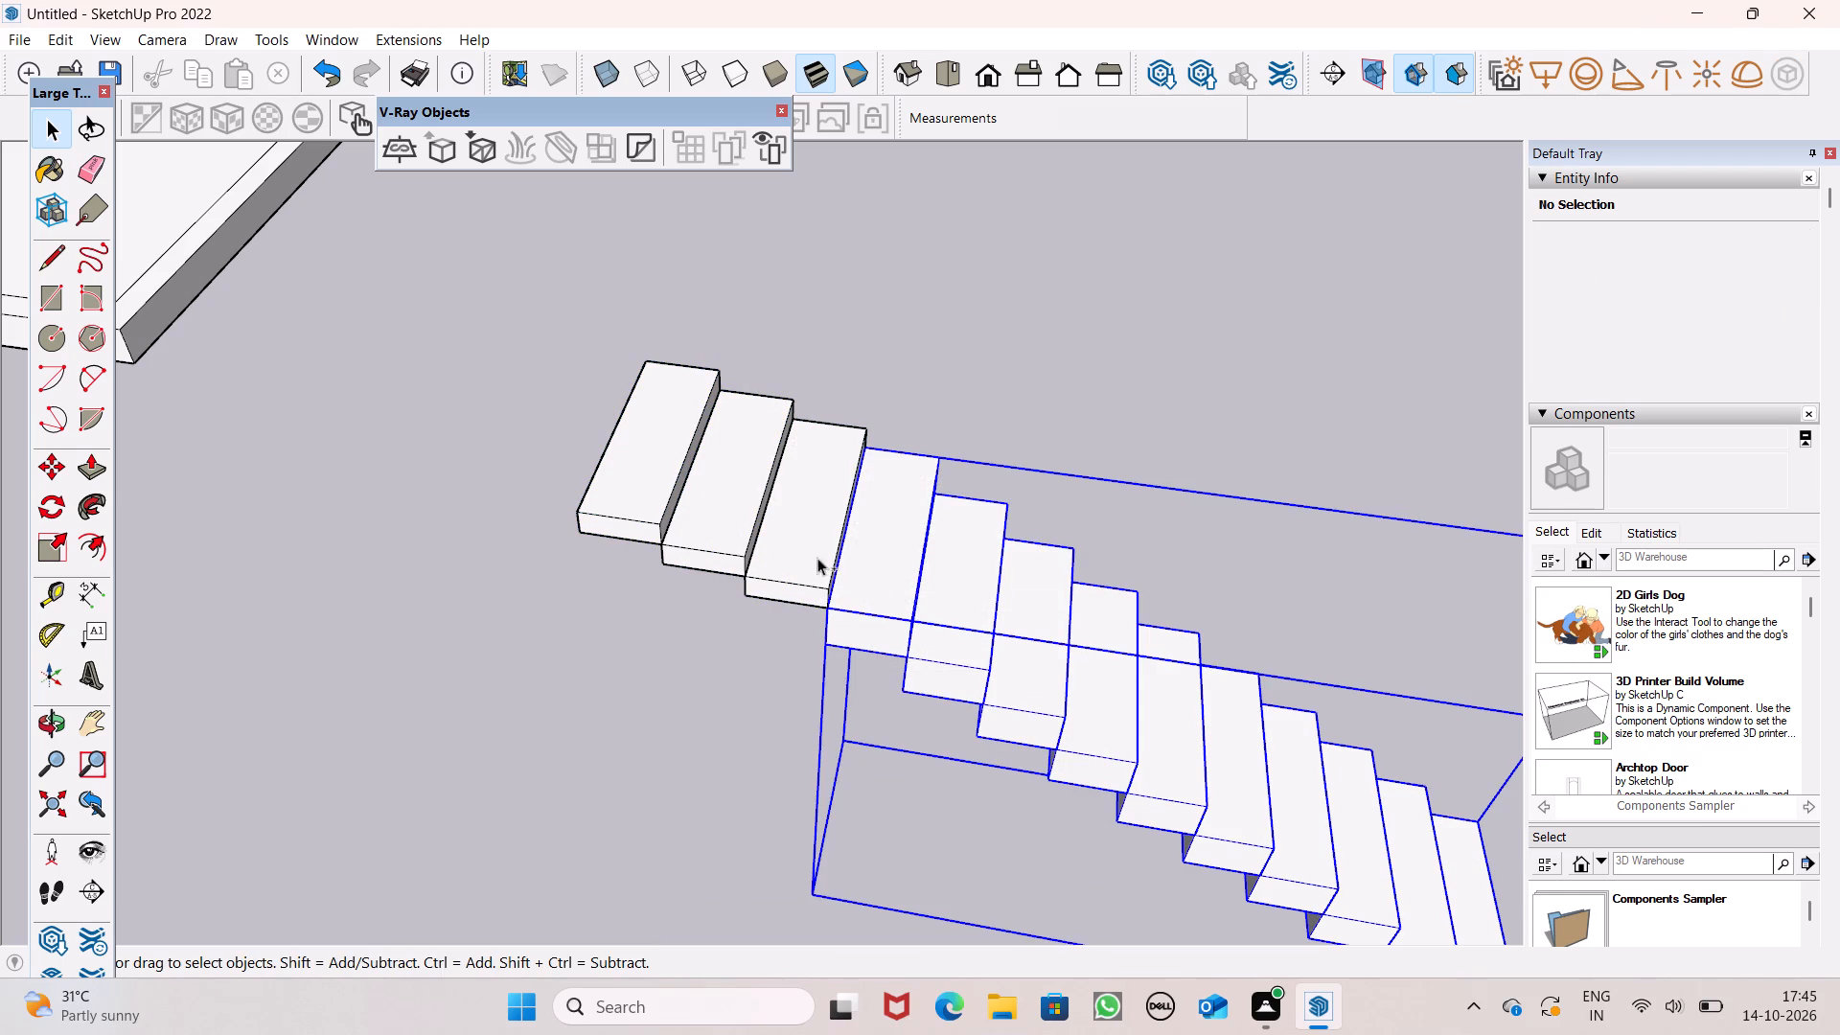
left_click(780, 543, "ctrl")
left_click(735, 543, "ctrl")
left_click(625, 480, "ctrl")
right_click(625, 480, "ctrl")
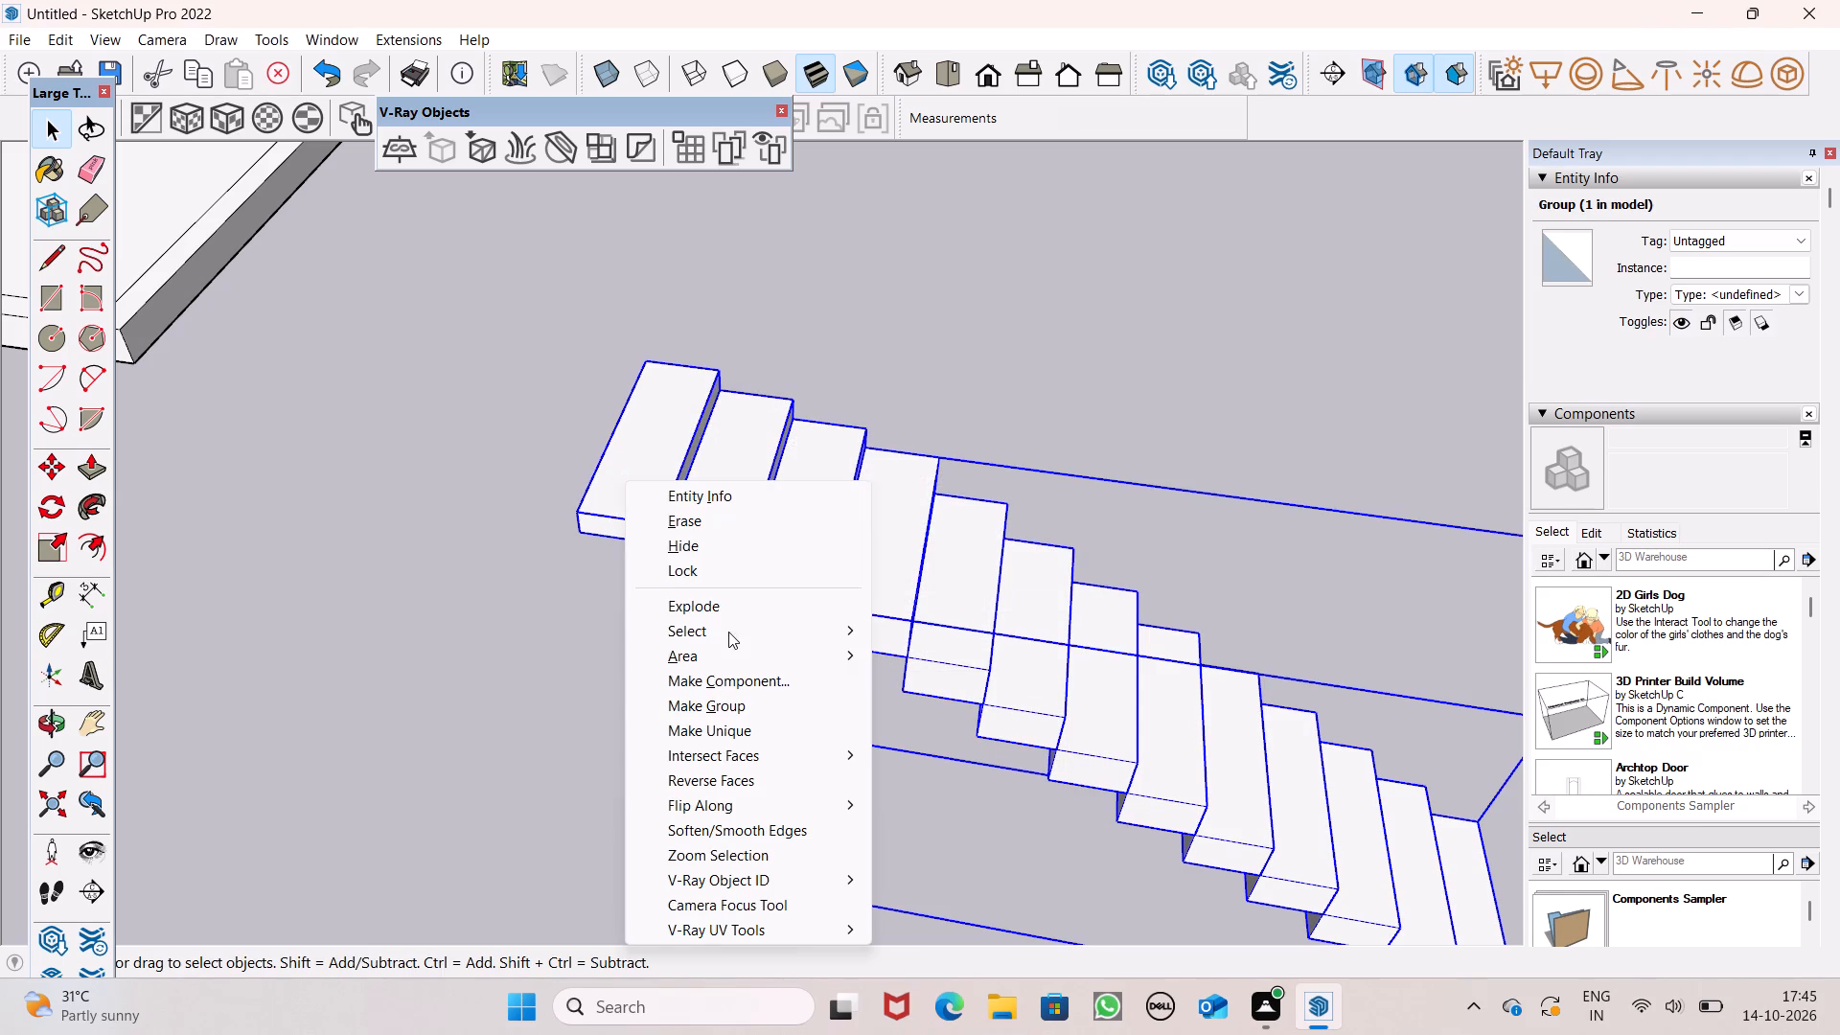
left_click(762, 706, "ctrl")
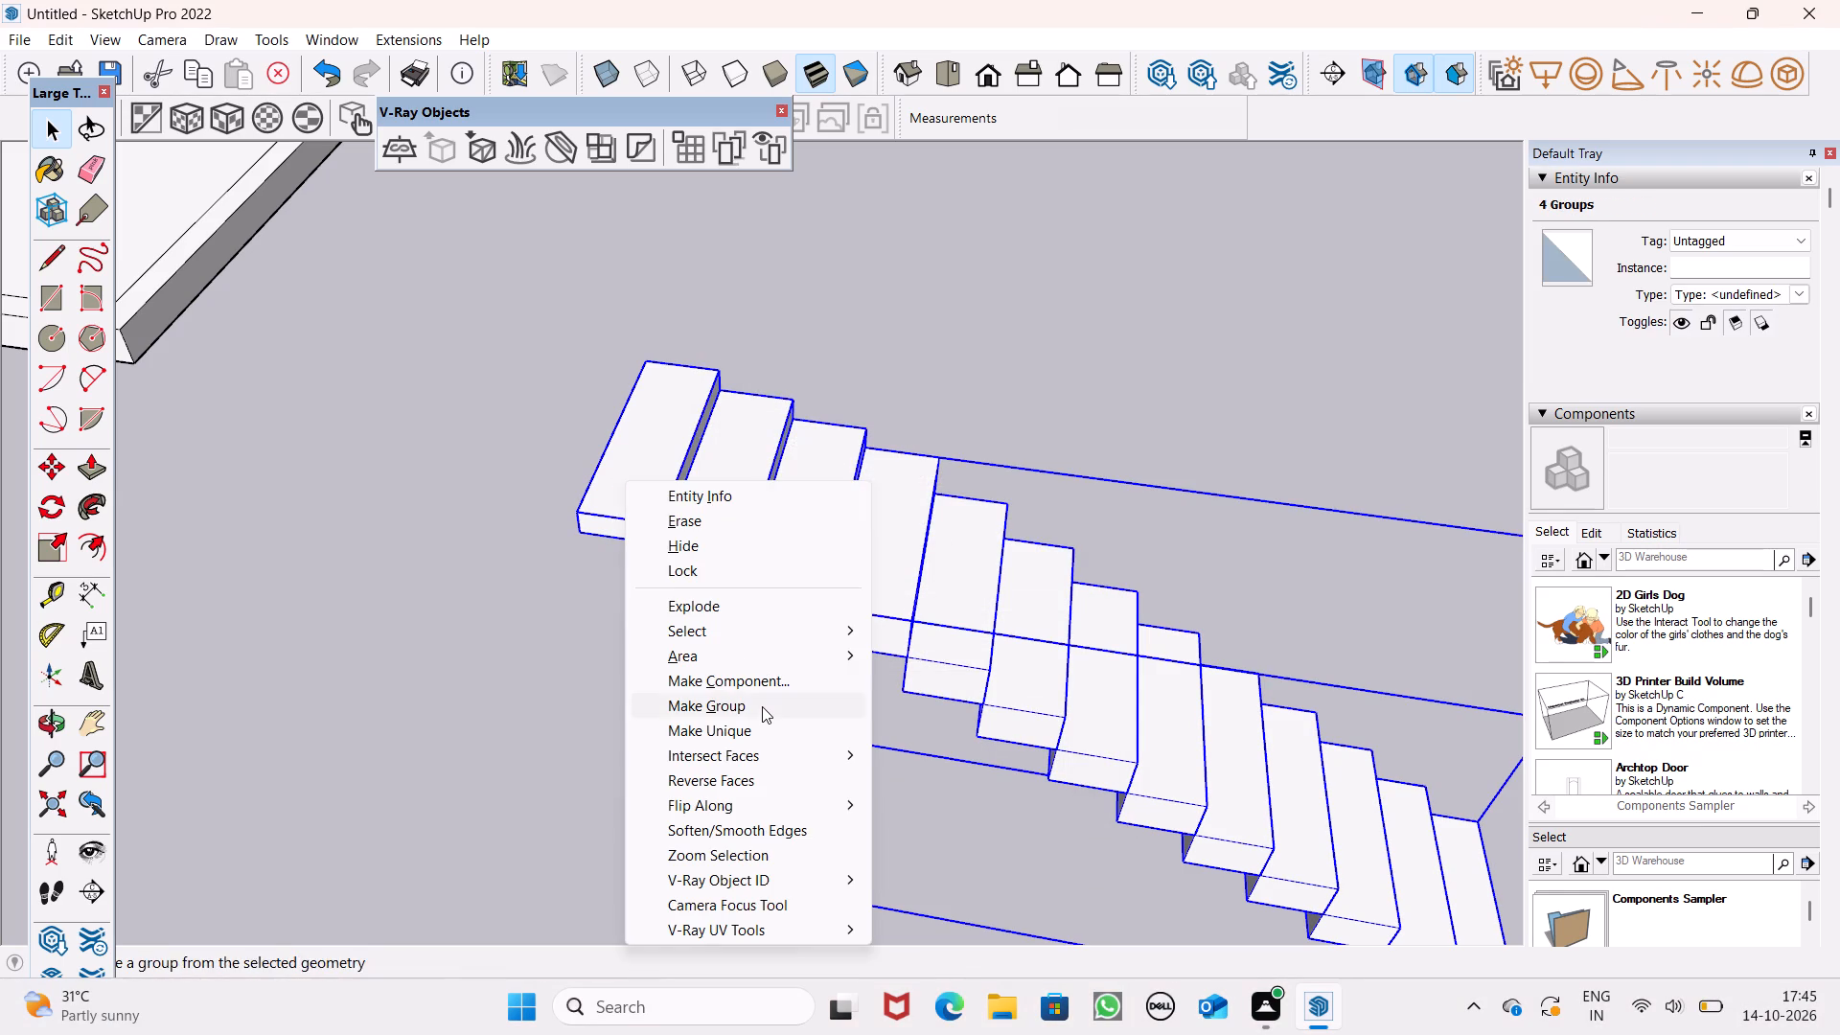
scroll(555, 490, "down", 2)
scroll(913, 433, "down", 11)
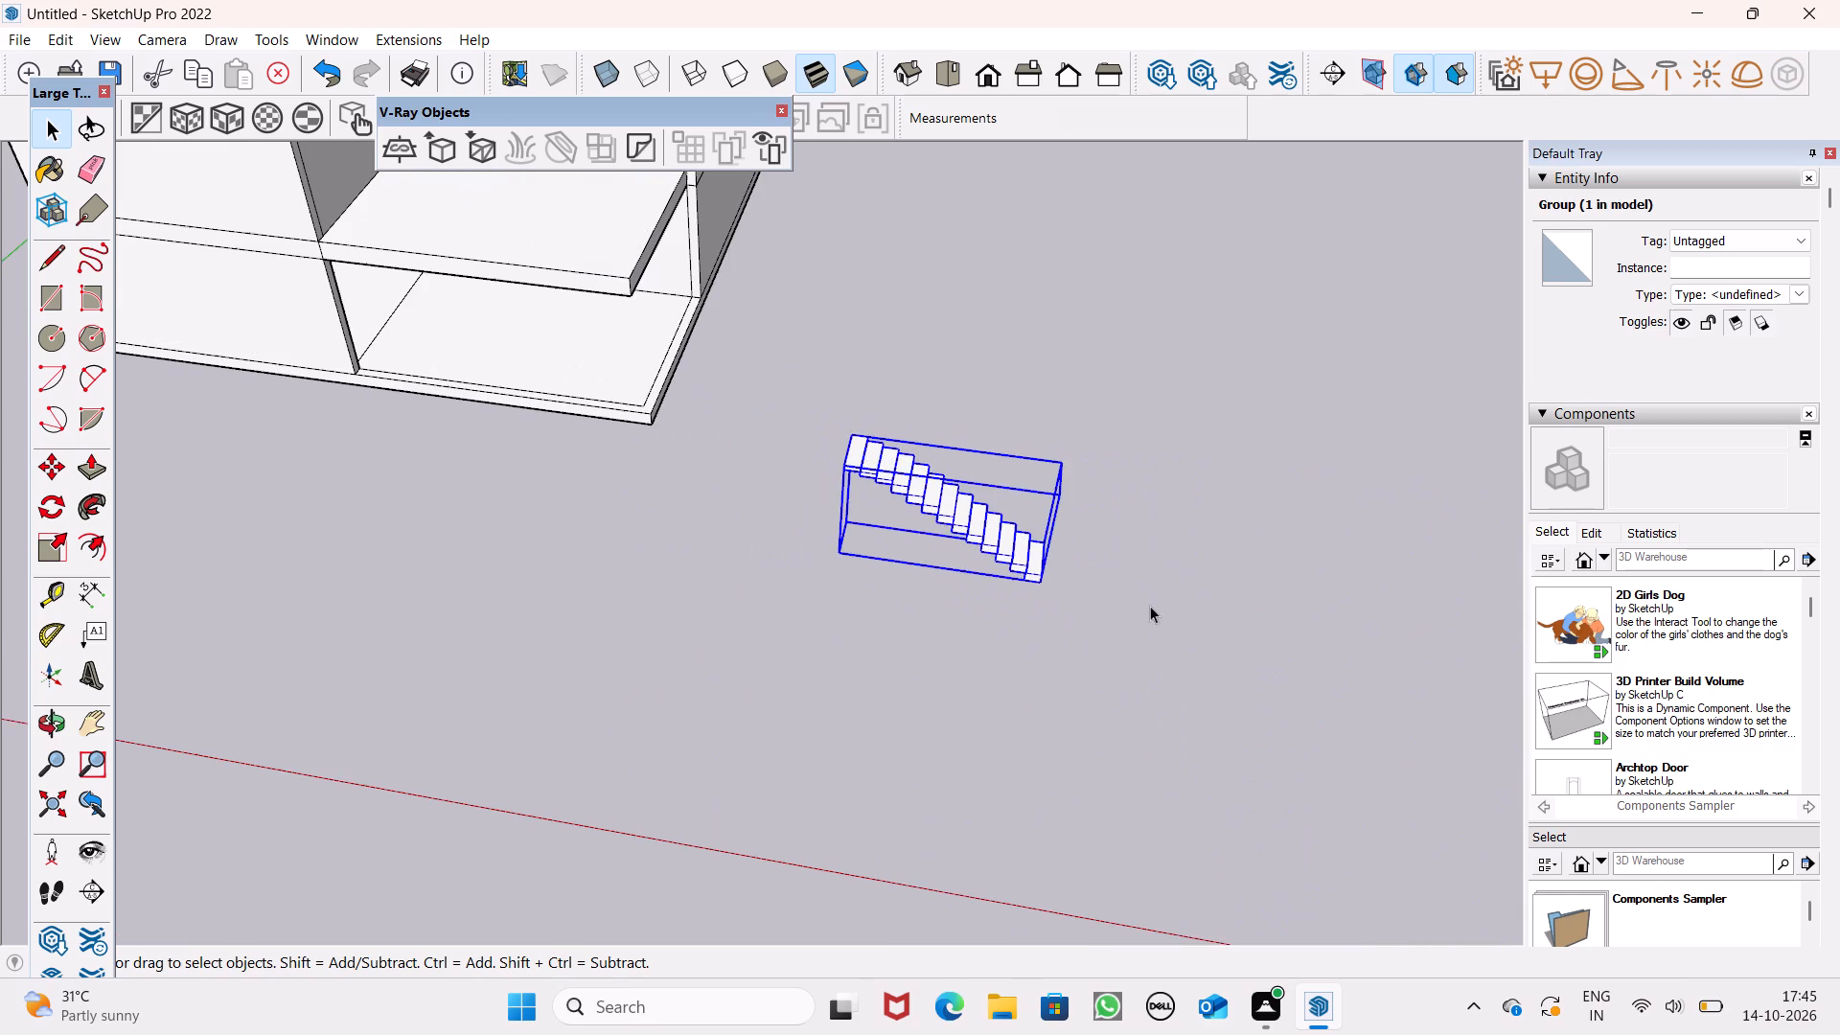
left_click(1159, 618)
Examine the extended staircase group and its position relative to the building.
scroll(1019, 476, "up", 2)
scroll(1042, 425, "down", 1)
scroll(1044, 438, "up", 1)
scroll(1044, 450, "down", 1)
scroll(1042, 484, "up", 1)
middle_click_drag(1041, 492, 913, 614)
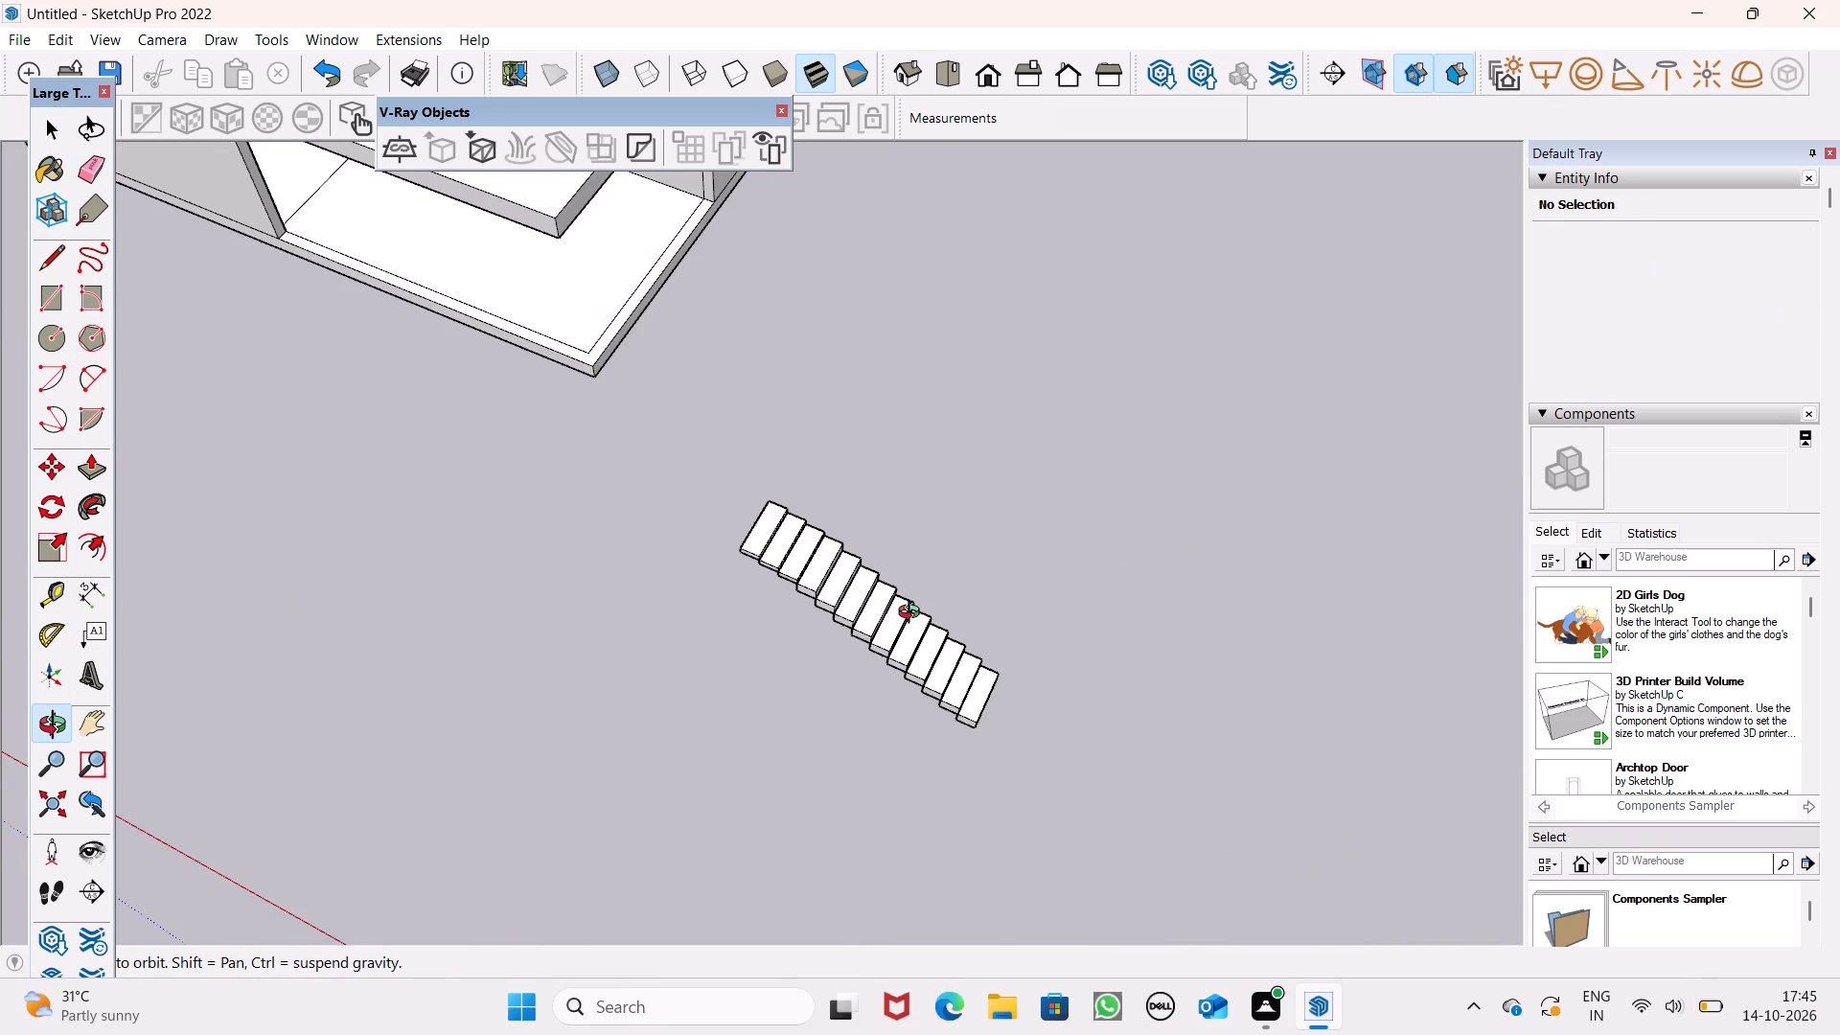
middle_click_drag(913, 614, 1162, 622)
scroll(856, 535, "up", 3)
scroll(856, 534, "down", 2)
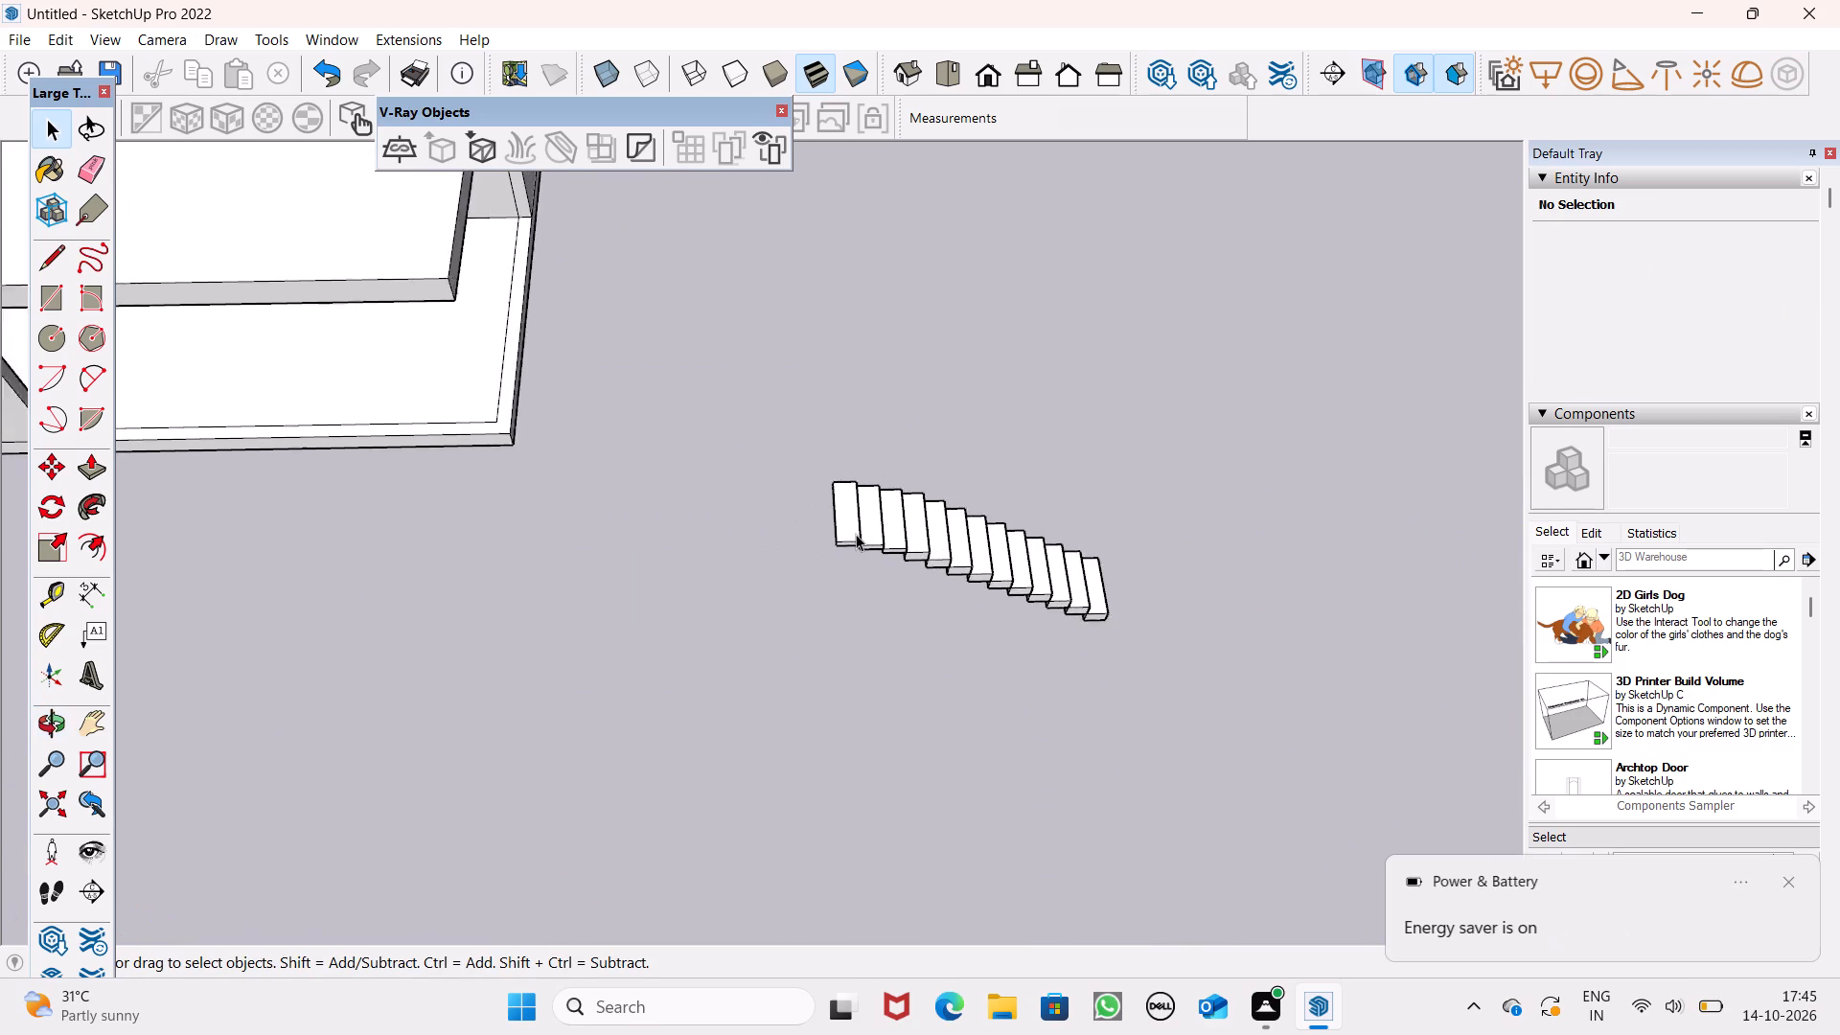
scroll(856, 534, "down", 2)
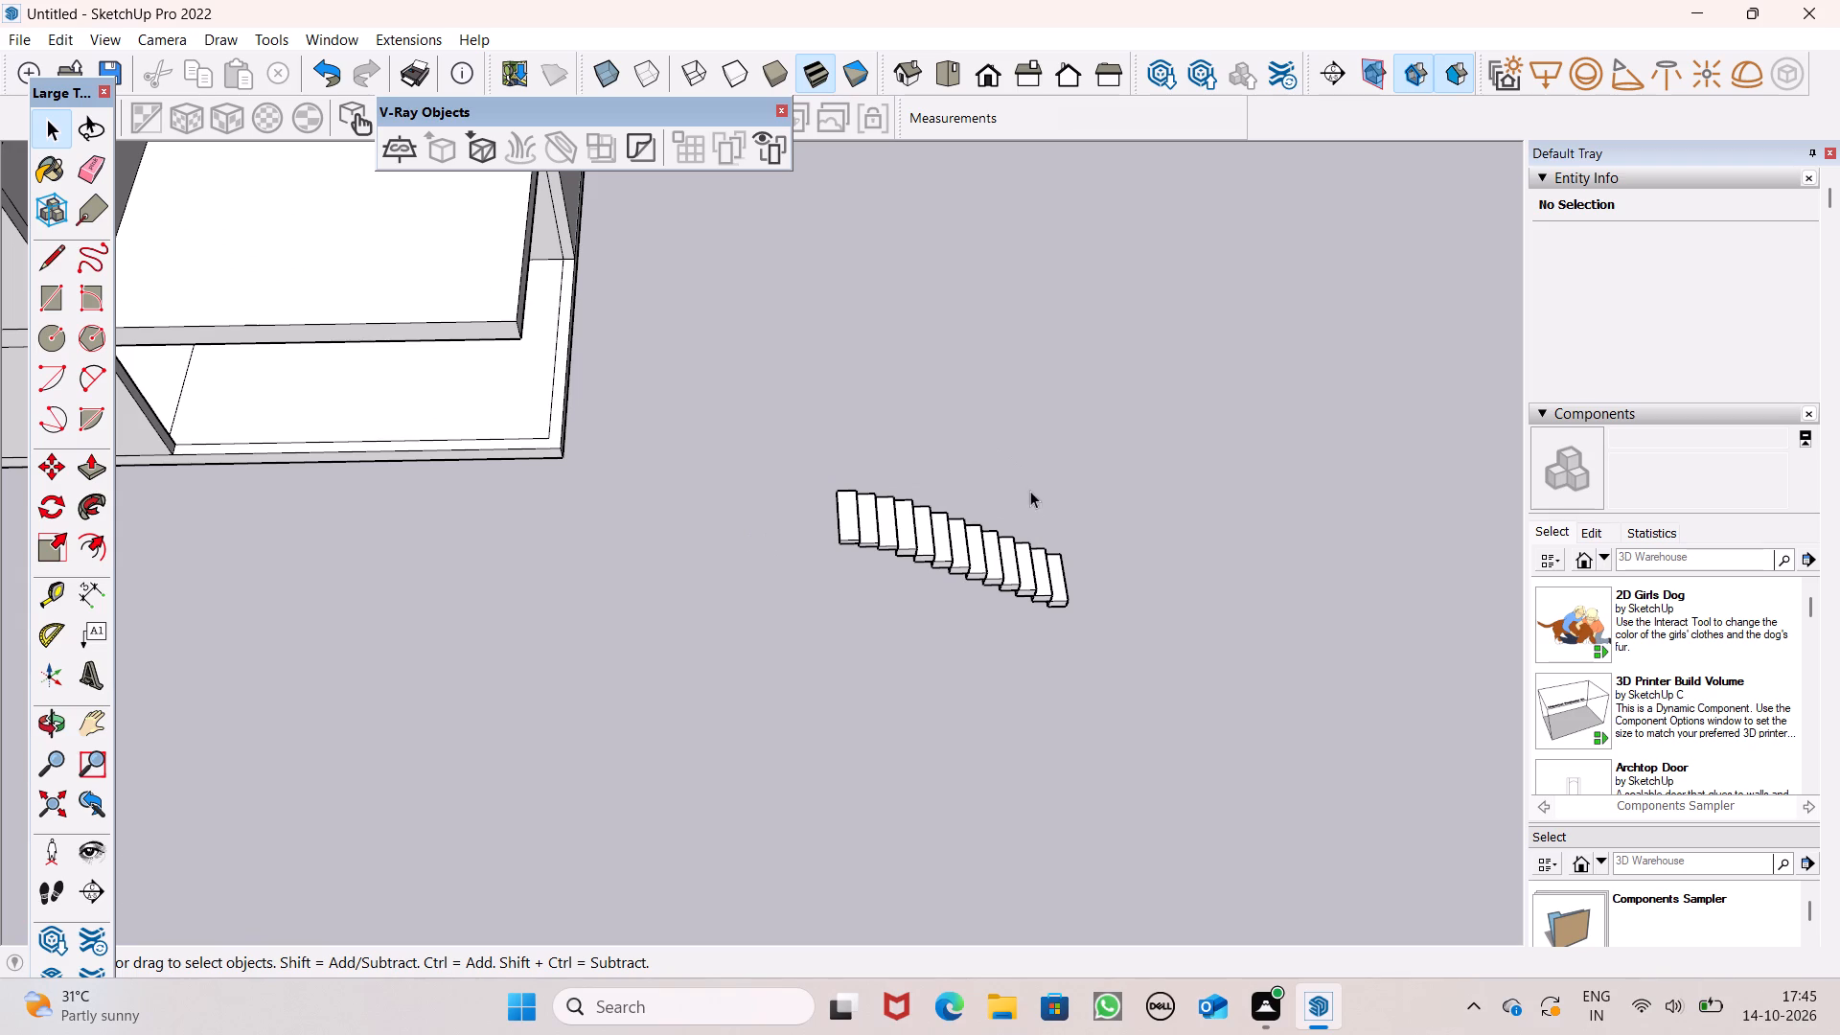
middle_click_drag(987, 620, 911, 698)
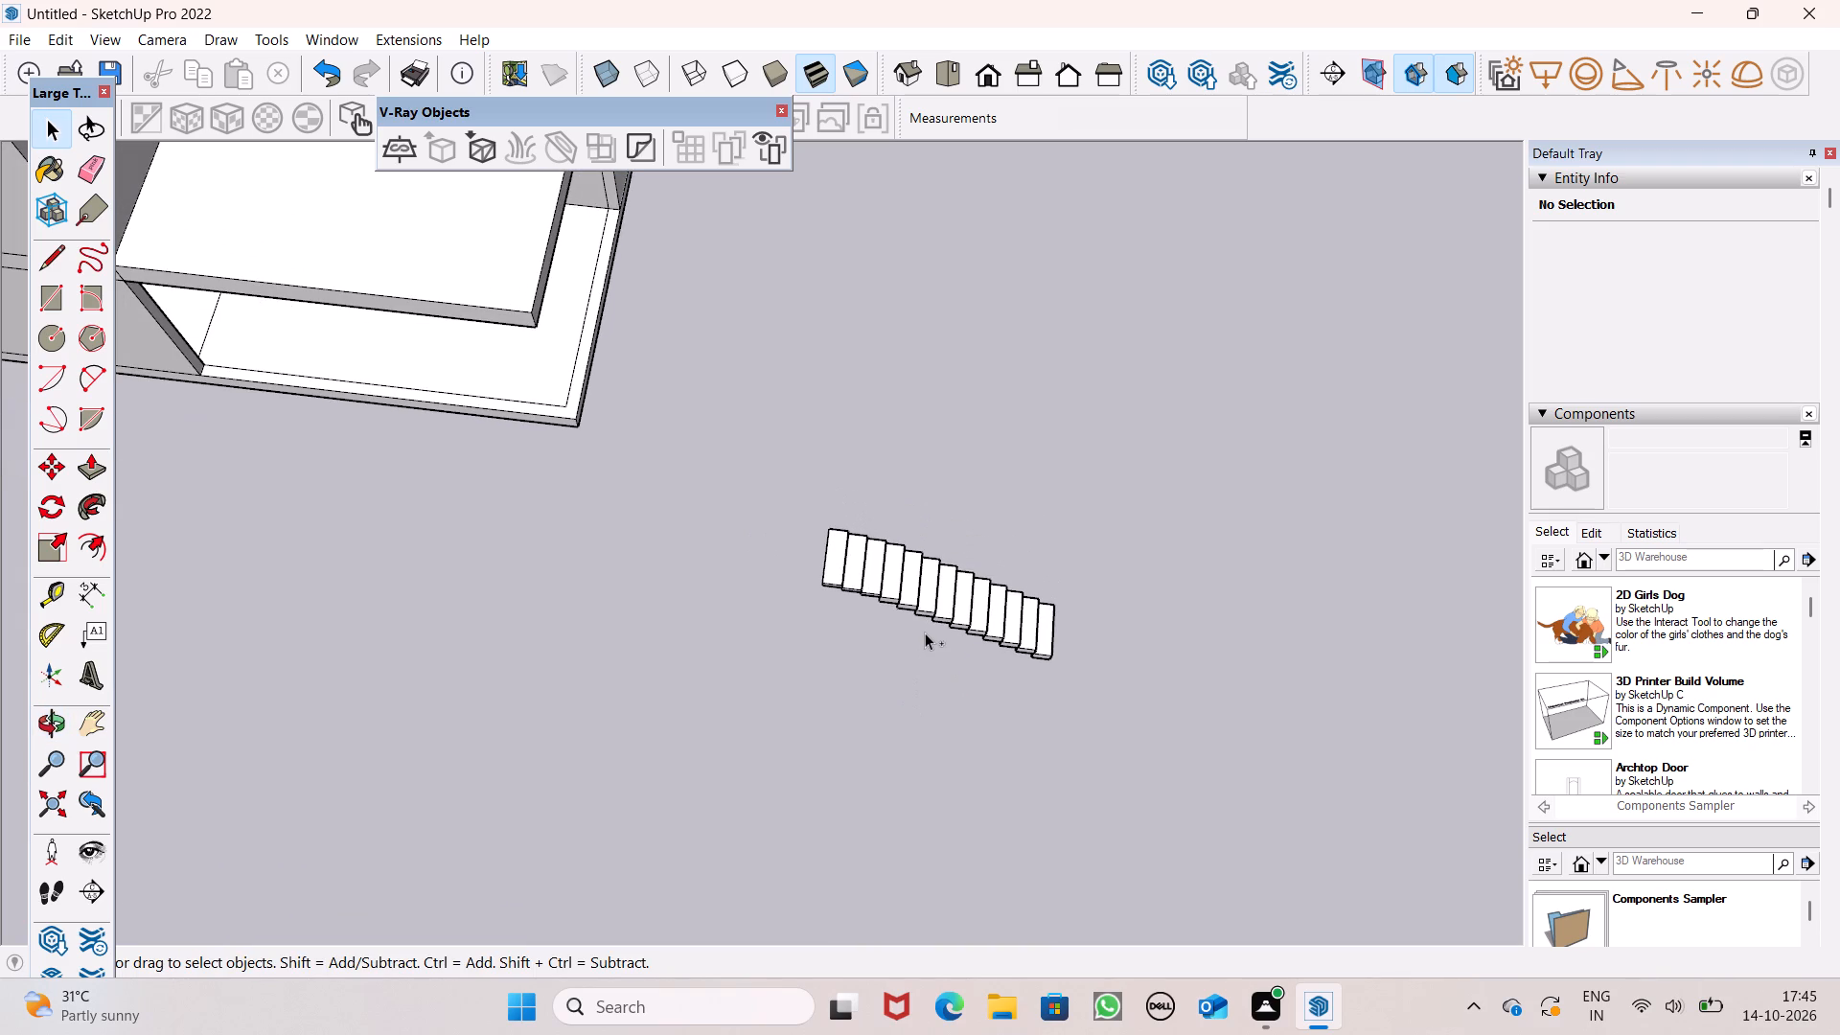
Undo the grouping of the staircase with the three added treads.
key("ctrl+z")
Explode the group of the topmost tread into loose geometry.
scroll(923, 579, "up", 4)
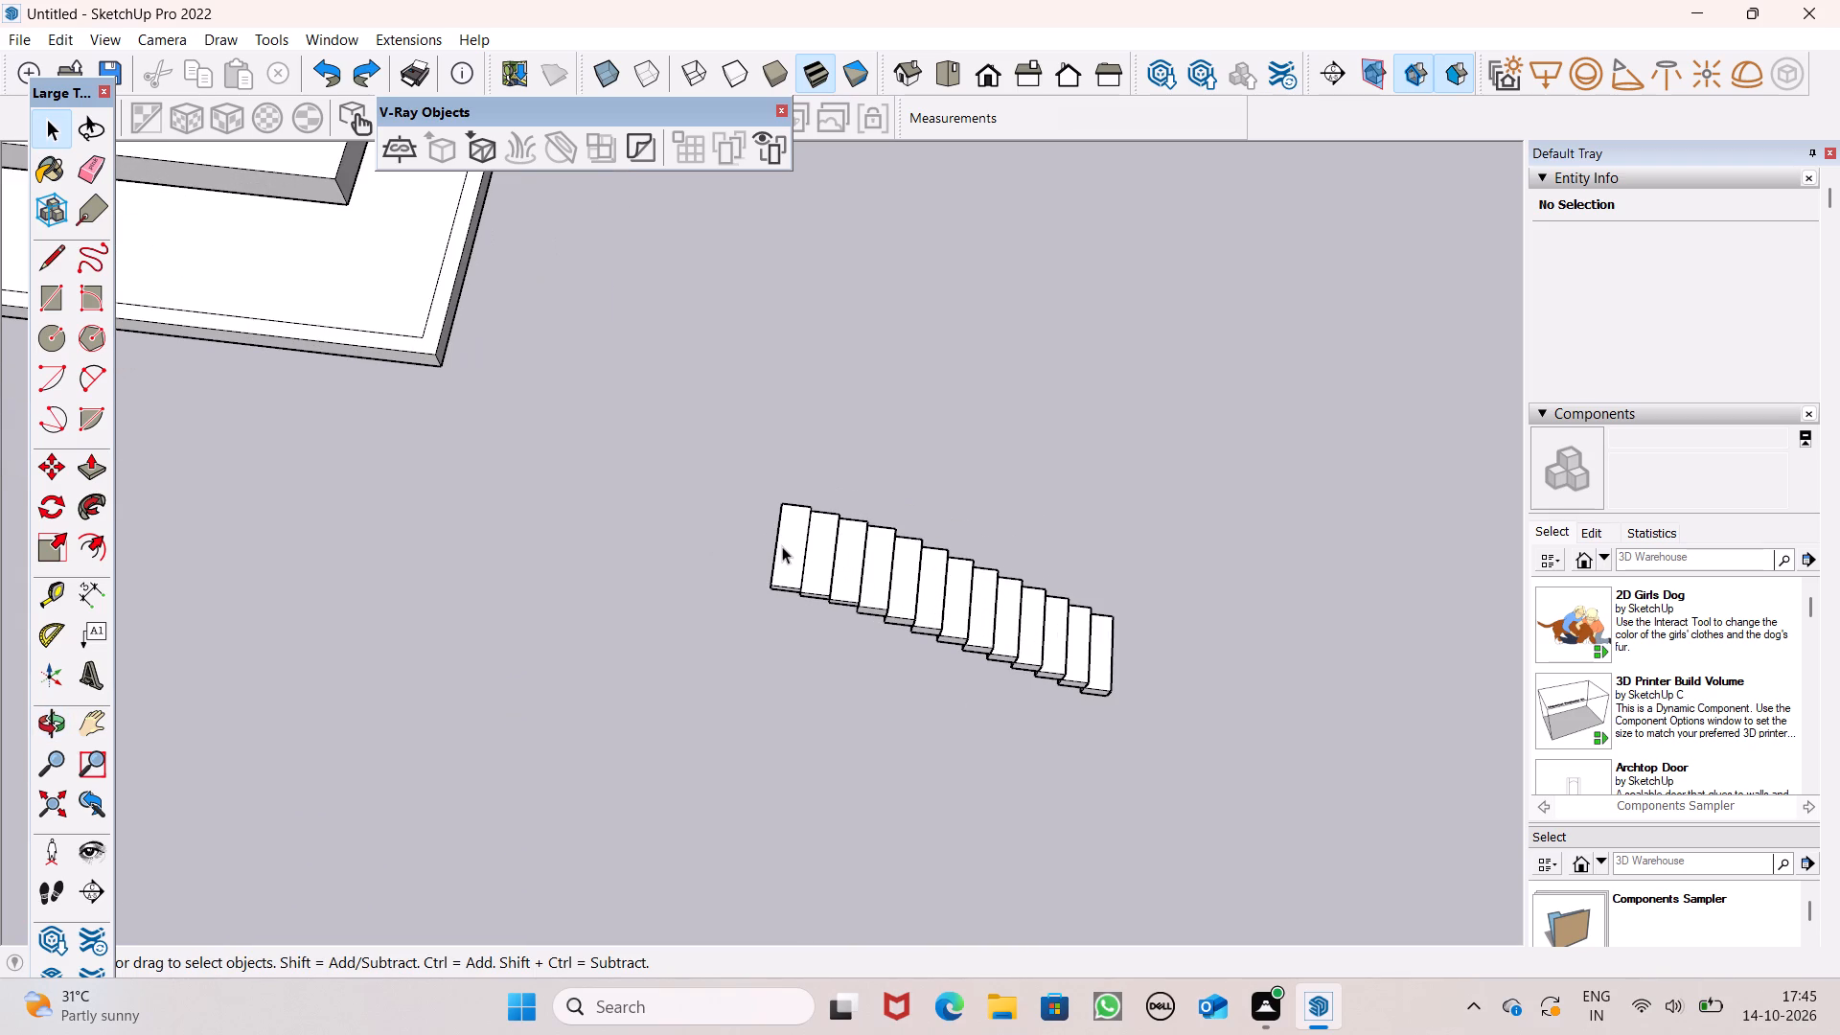
left_click(783, 546)
scroll(850, 518, "up", 5)
scroll(851, 518, "down", 4)
middle_click_drag(876, 553, 1046, 526)
scroll(818, 562, "up", 3)
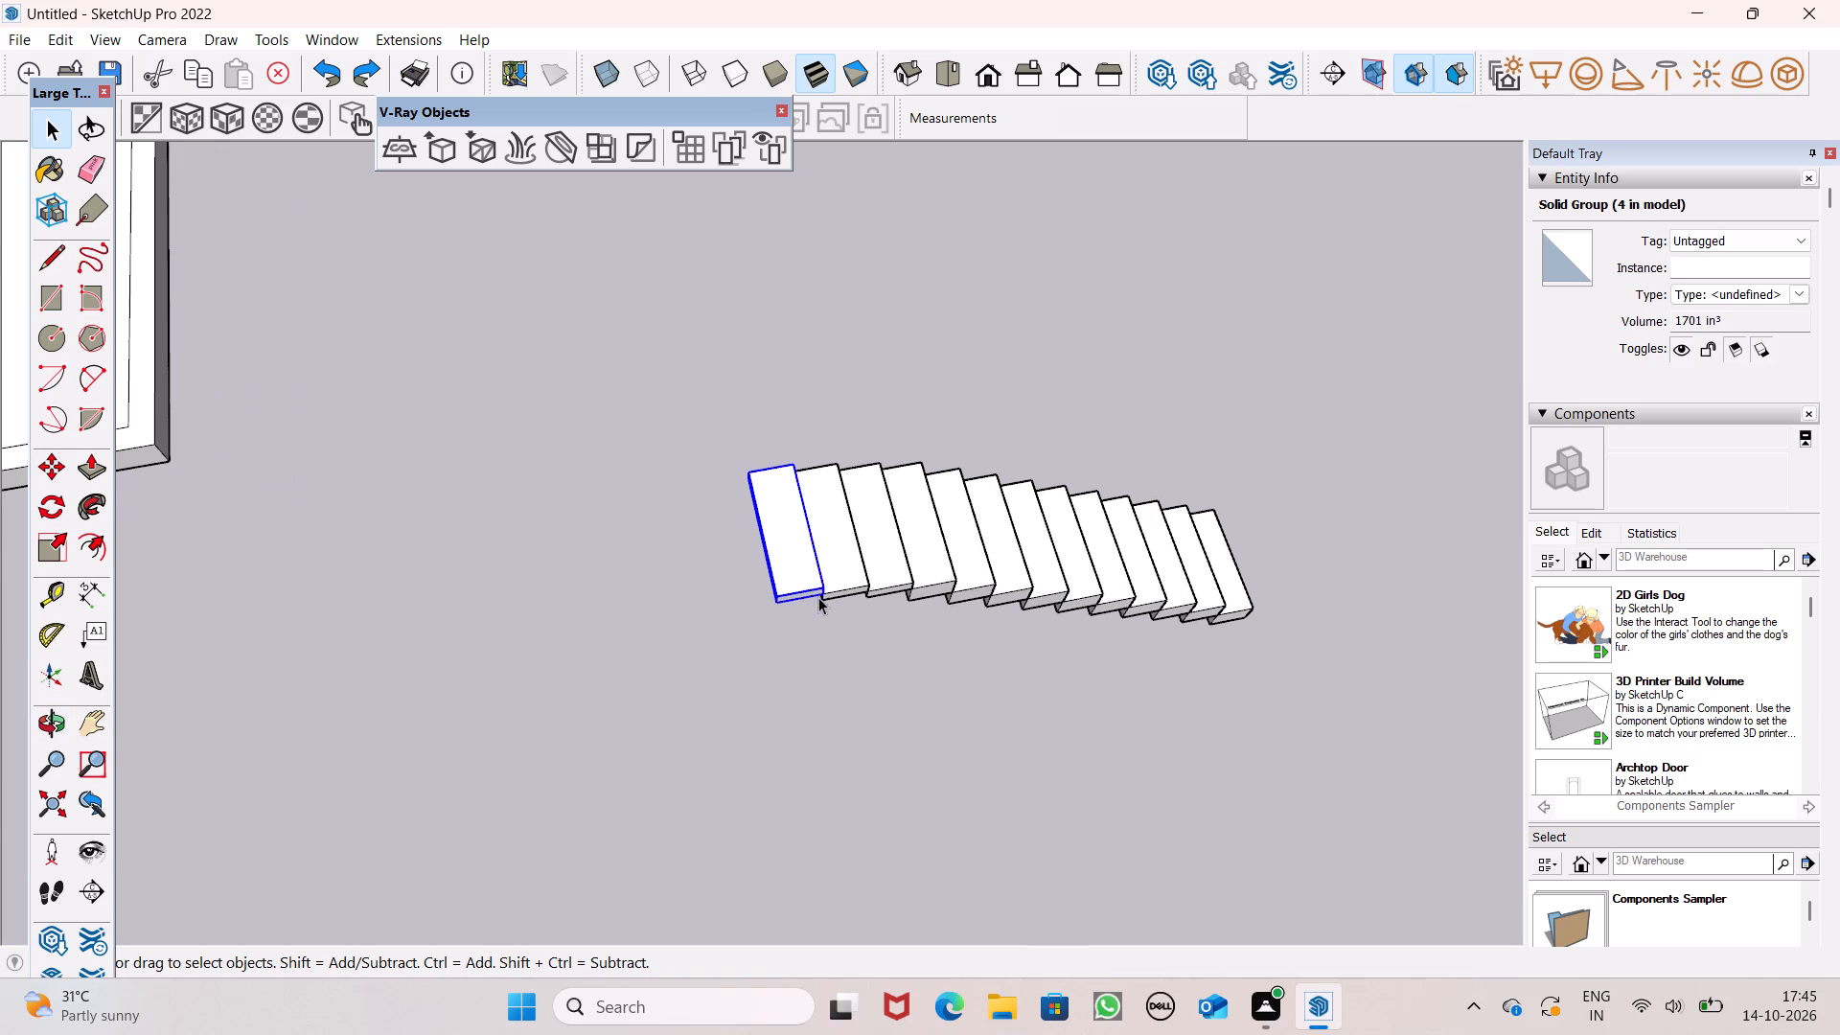
right_click(826, 627)
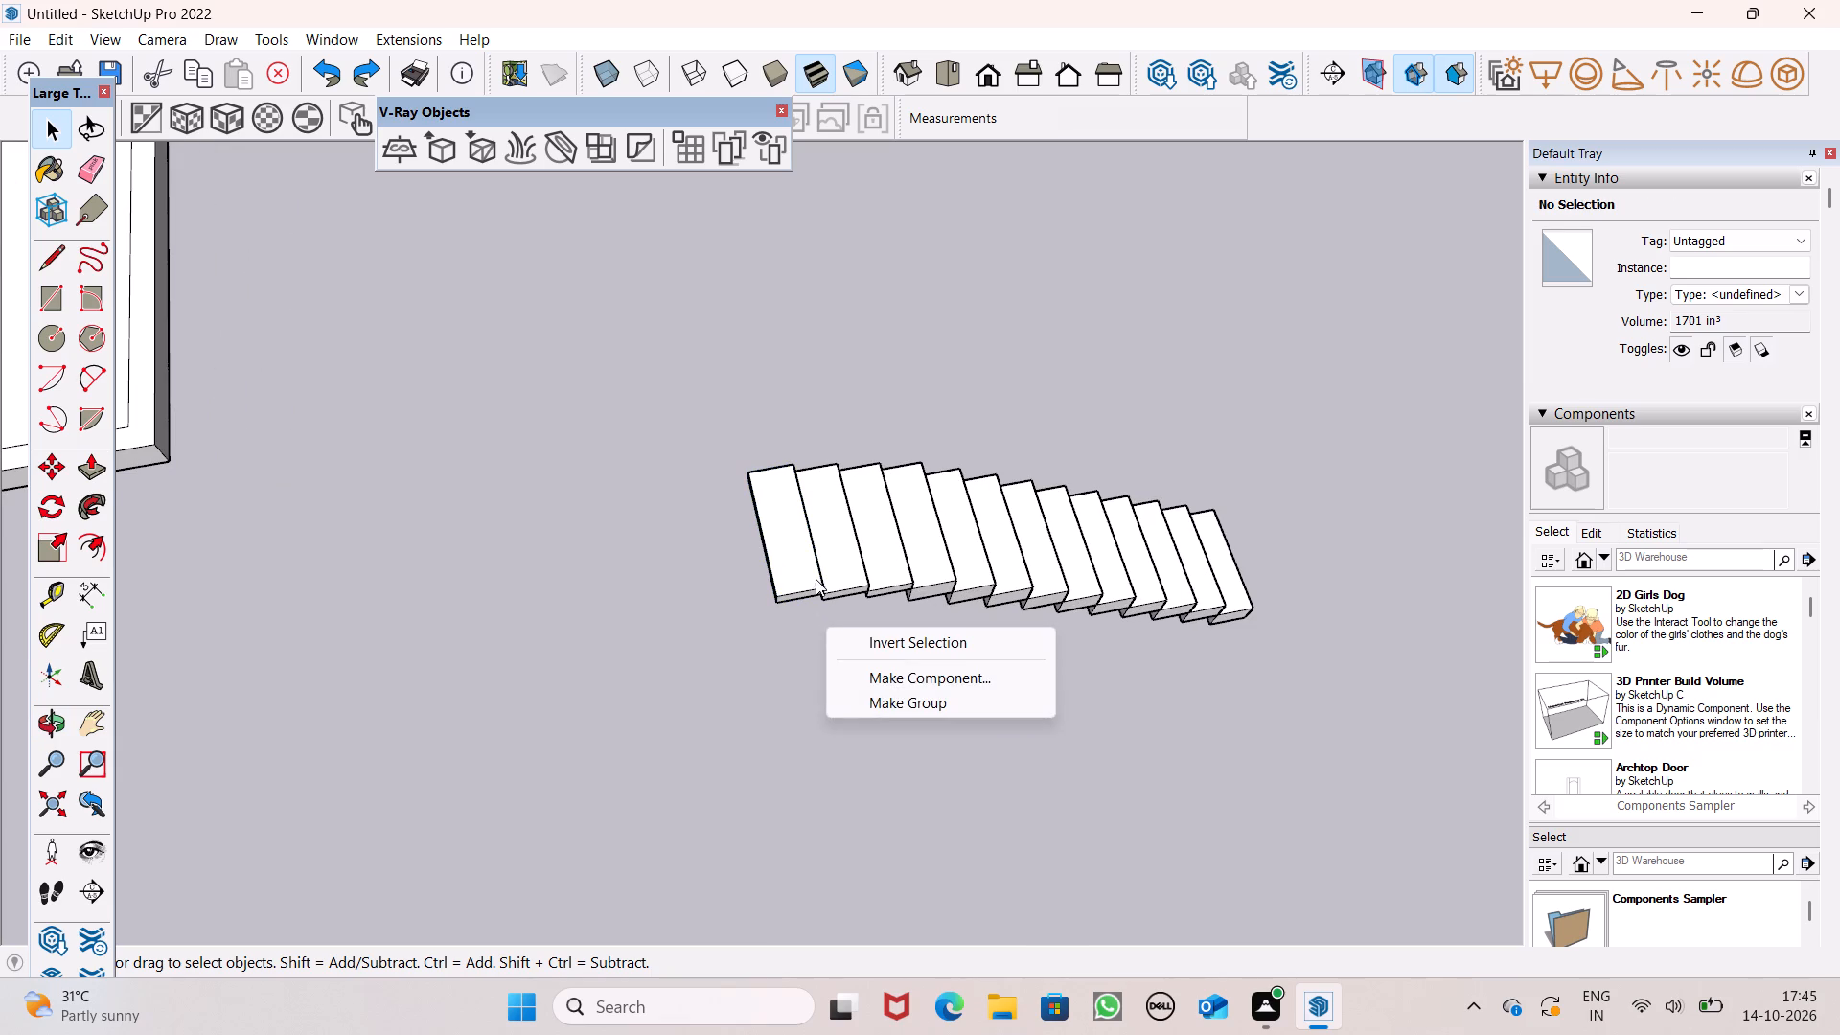
left_click(816, 579)
right_click(816, 579)
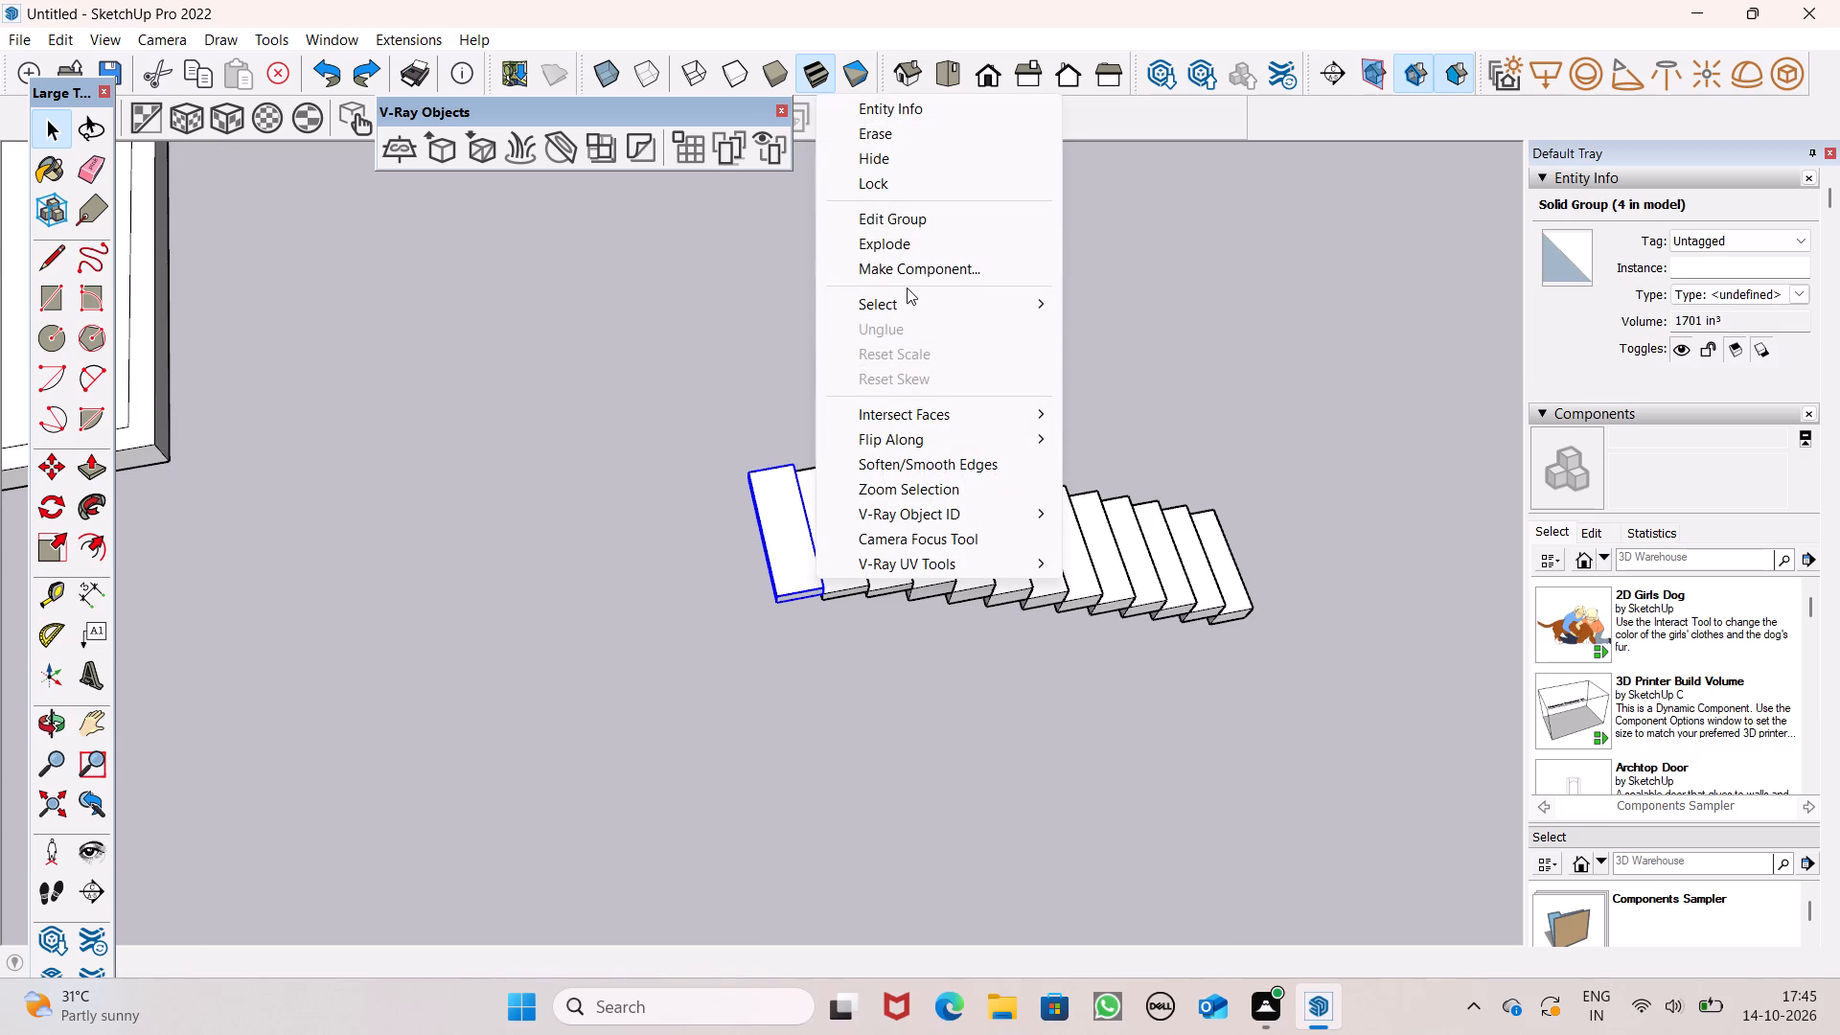
left_click(908, 241)
left_click(963, 808)
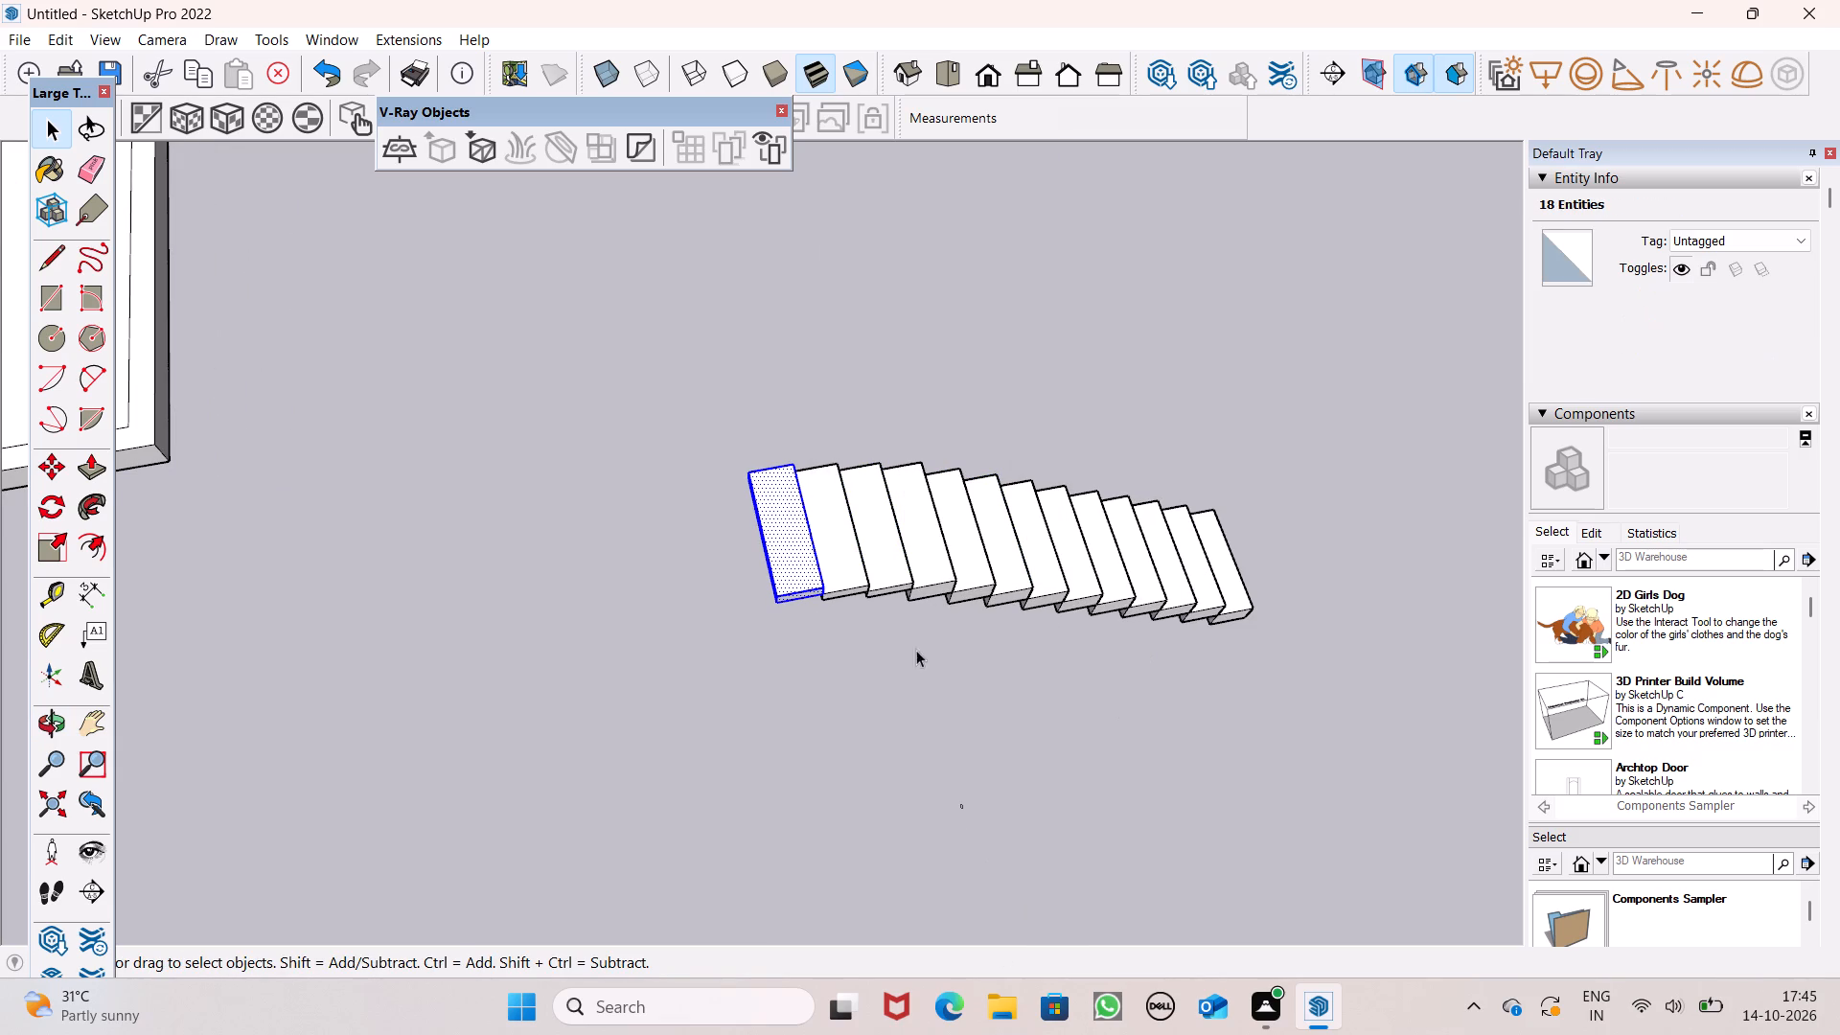
Extend the exploded topmost tread outward about 9 5/16" by pulling its outer long face with Push/Pull.
scroll(905, 610, "up", 3)
middle_click_drag(894, 556, 1356, 459)
scroll(858, 413, "up", 1)
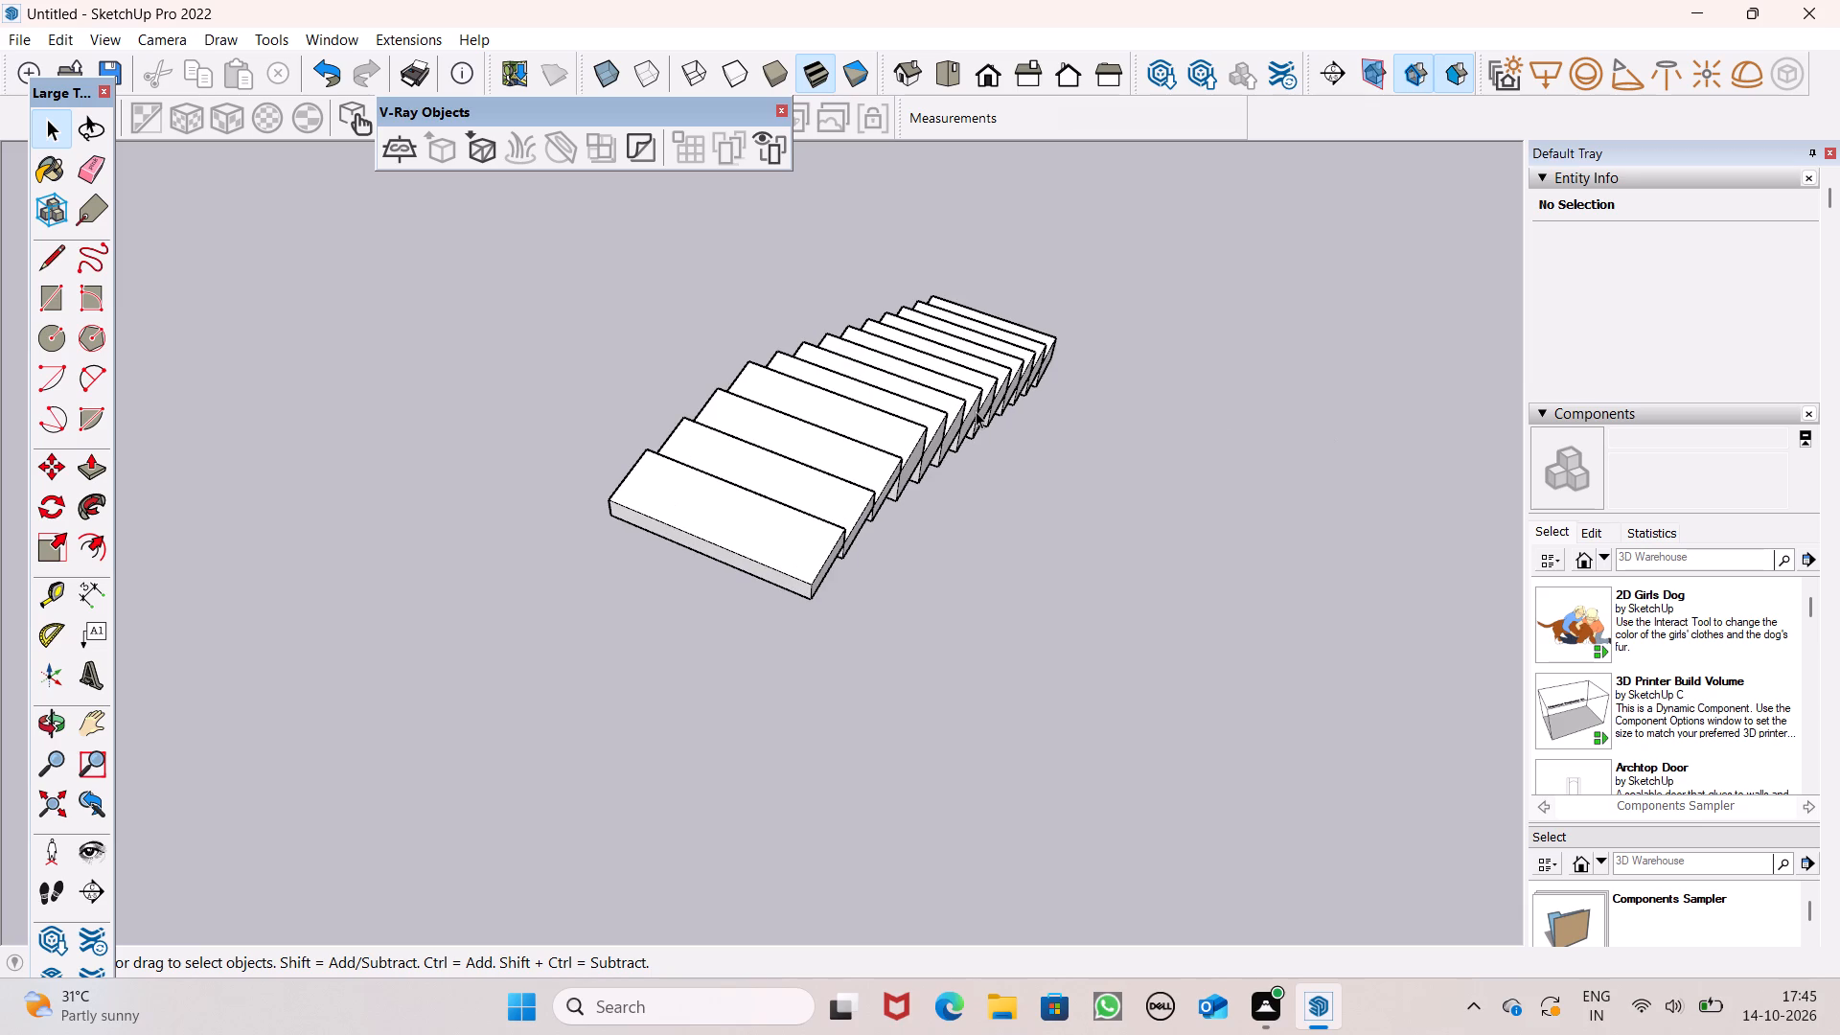
left_click(84, 478)
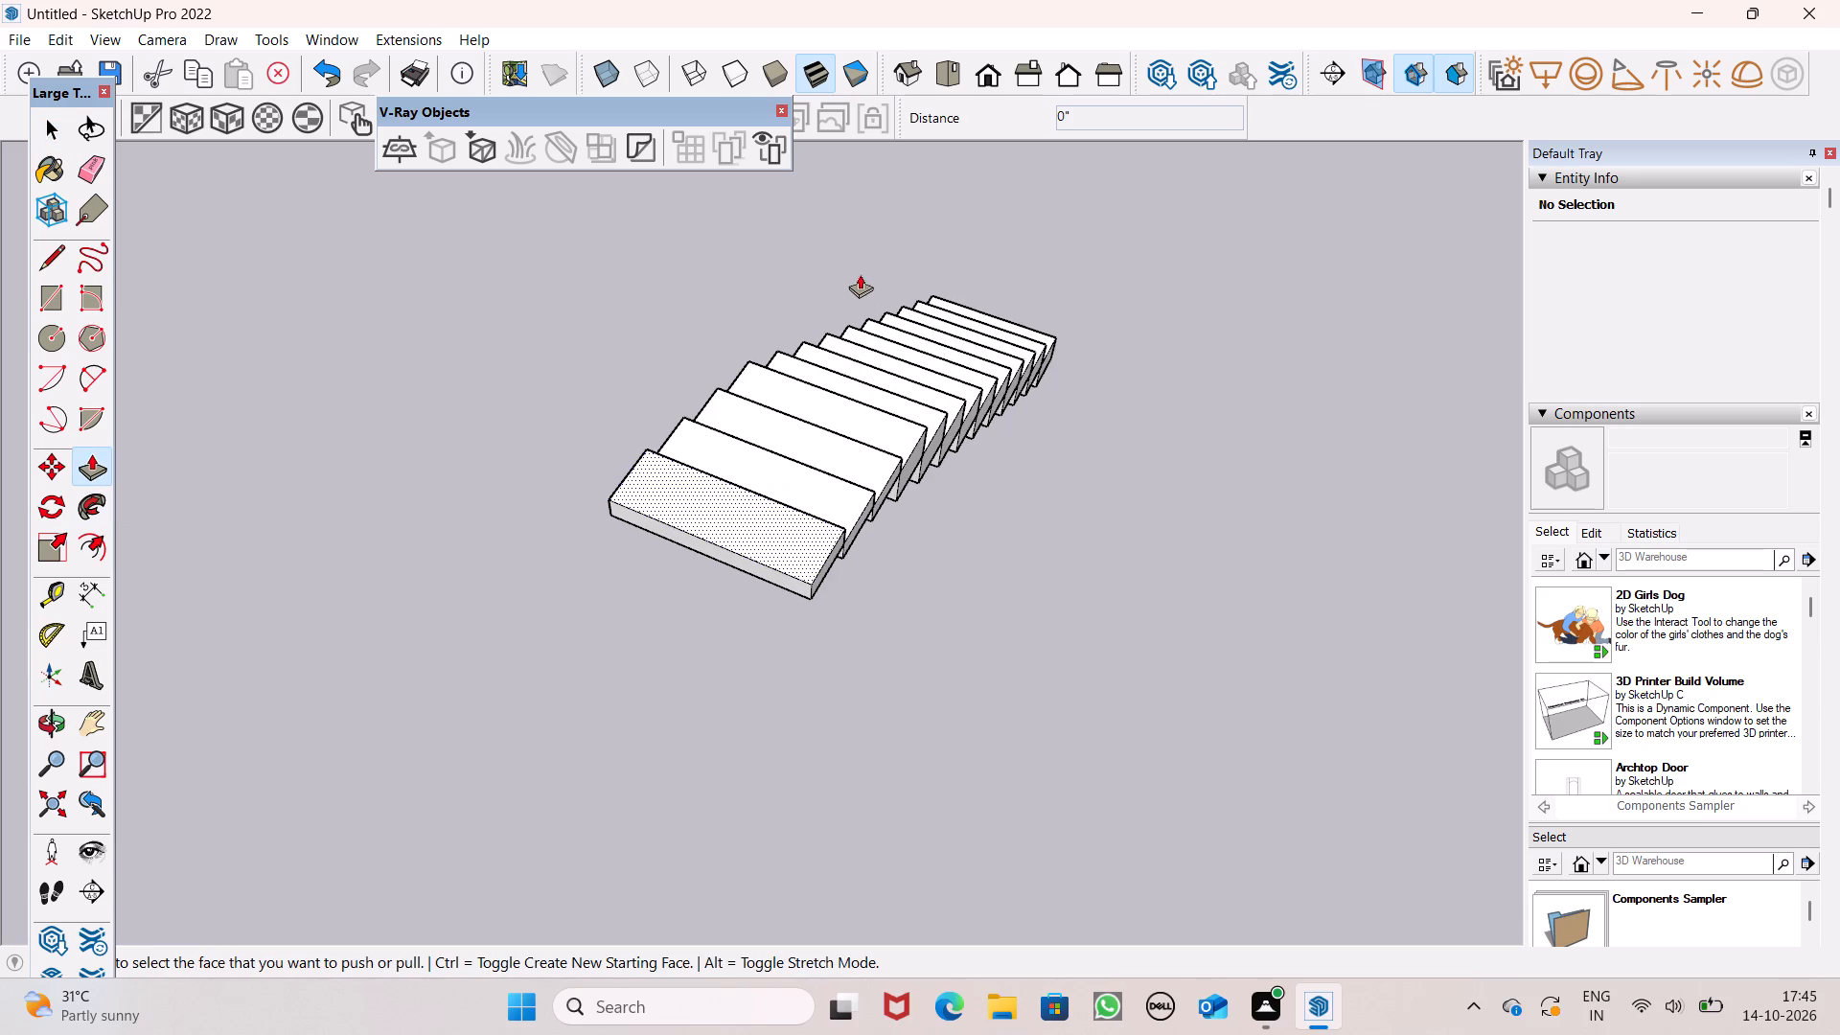
middle_click_drag(730, 553, 1012, 371)
scroll(854, 473, "up", 1)
scroll(786, 542, "down", 1)
scroll(782, 546, "up", 1)
scroll(728, 557, "down", 1)
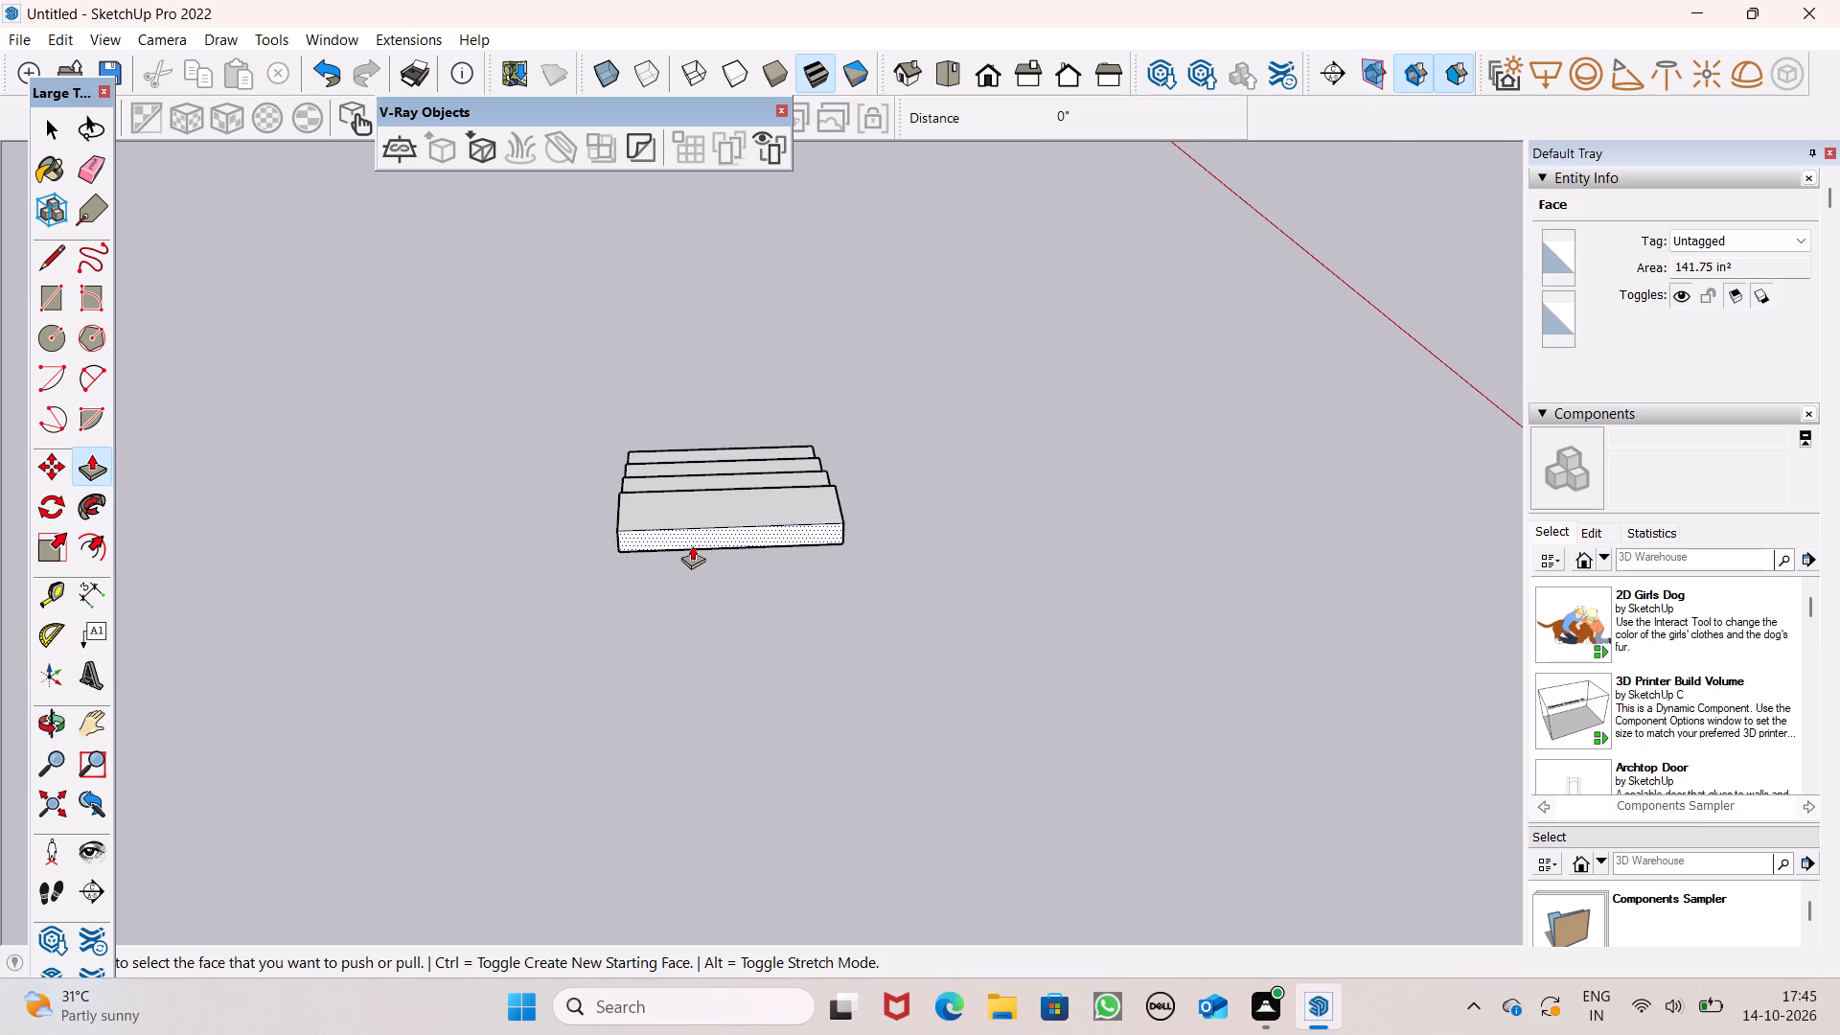
left_click_drag(694, 542, 697, 575)
Lengthen the top tread sideways towards the building by about 1' 10 5/16" plus a further 1' 2 5/8" to form a landing.
scroll(769, 479, "down", 1)
scroll(769, 479, "up", 1)
scroll(769, 489, "down", 1)
scroll(753, 526, "up", 1)
middle_click_drag(753, 525, 1187, 529)
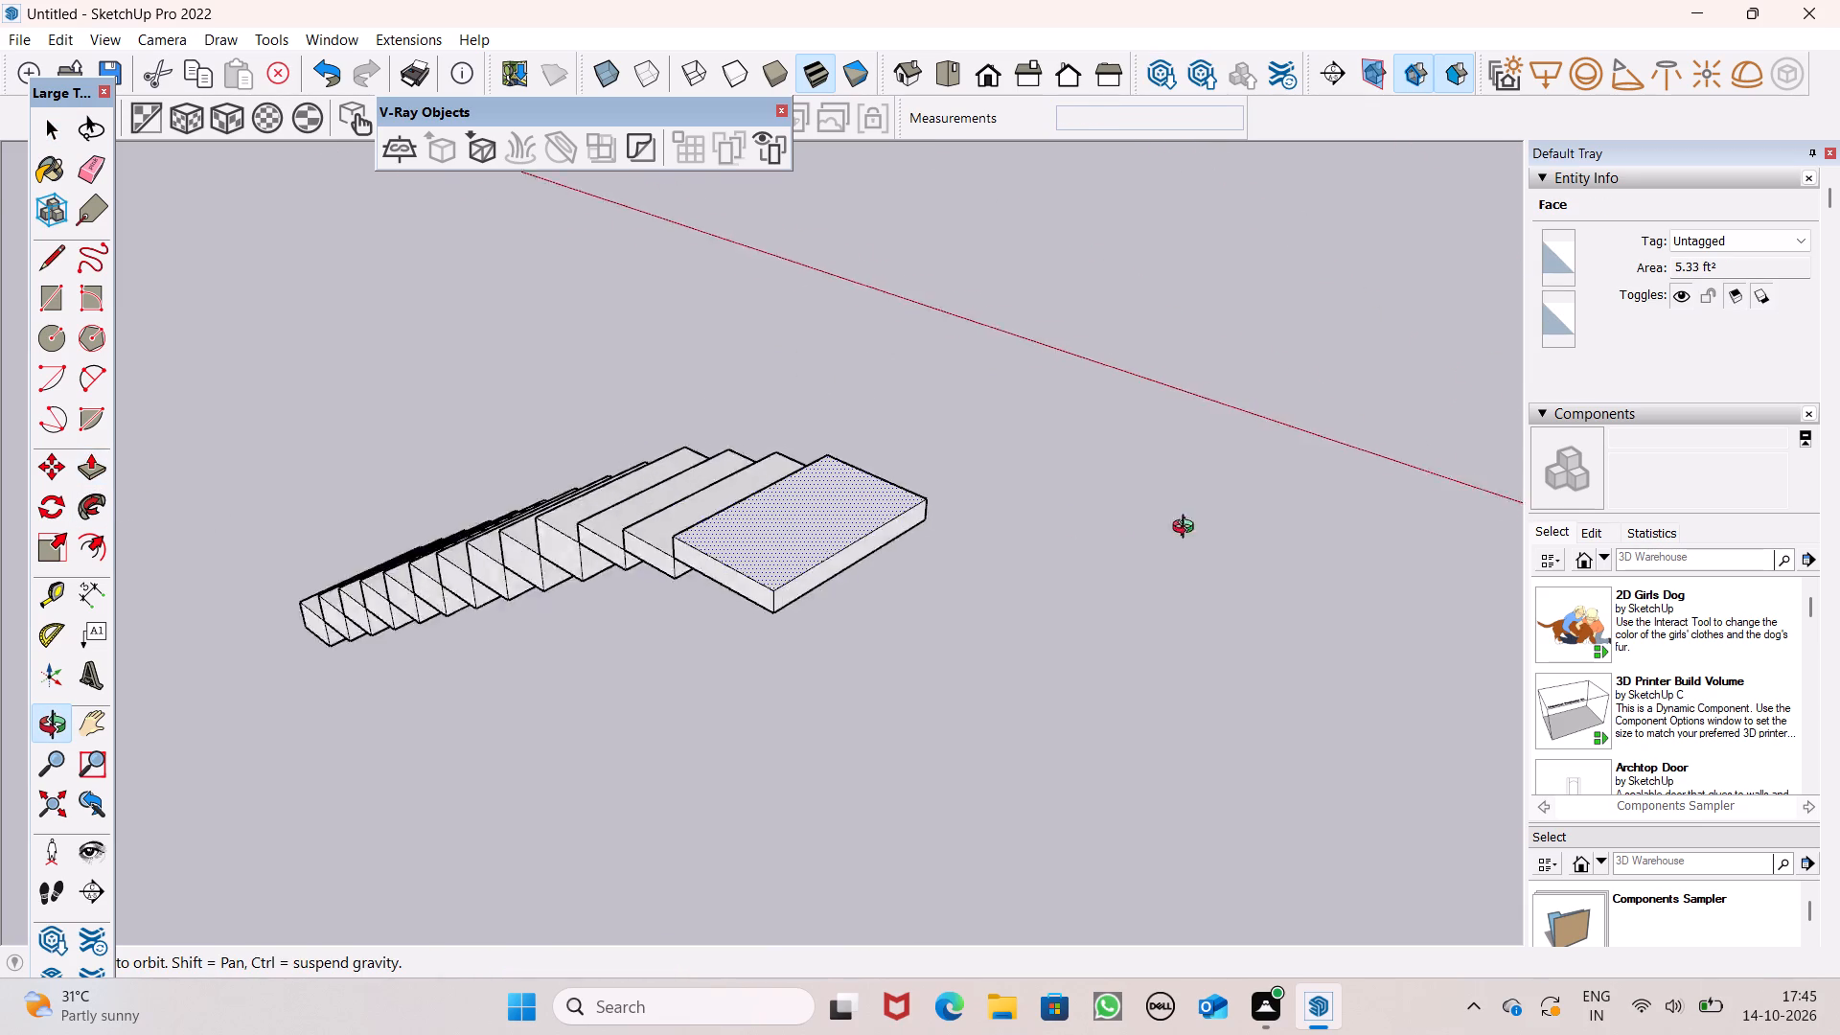
middle_click_drag(1187, 529, 1323, 529)
scroll(912, 606, "up", 1)
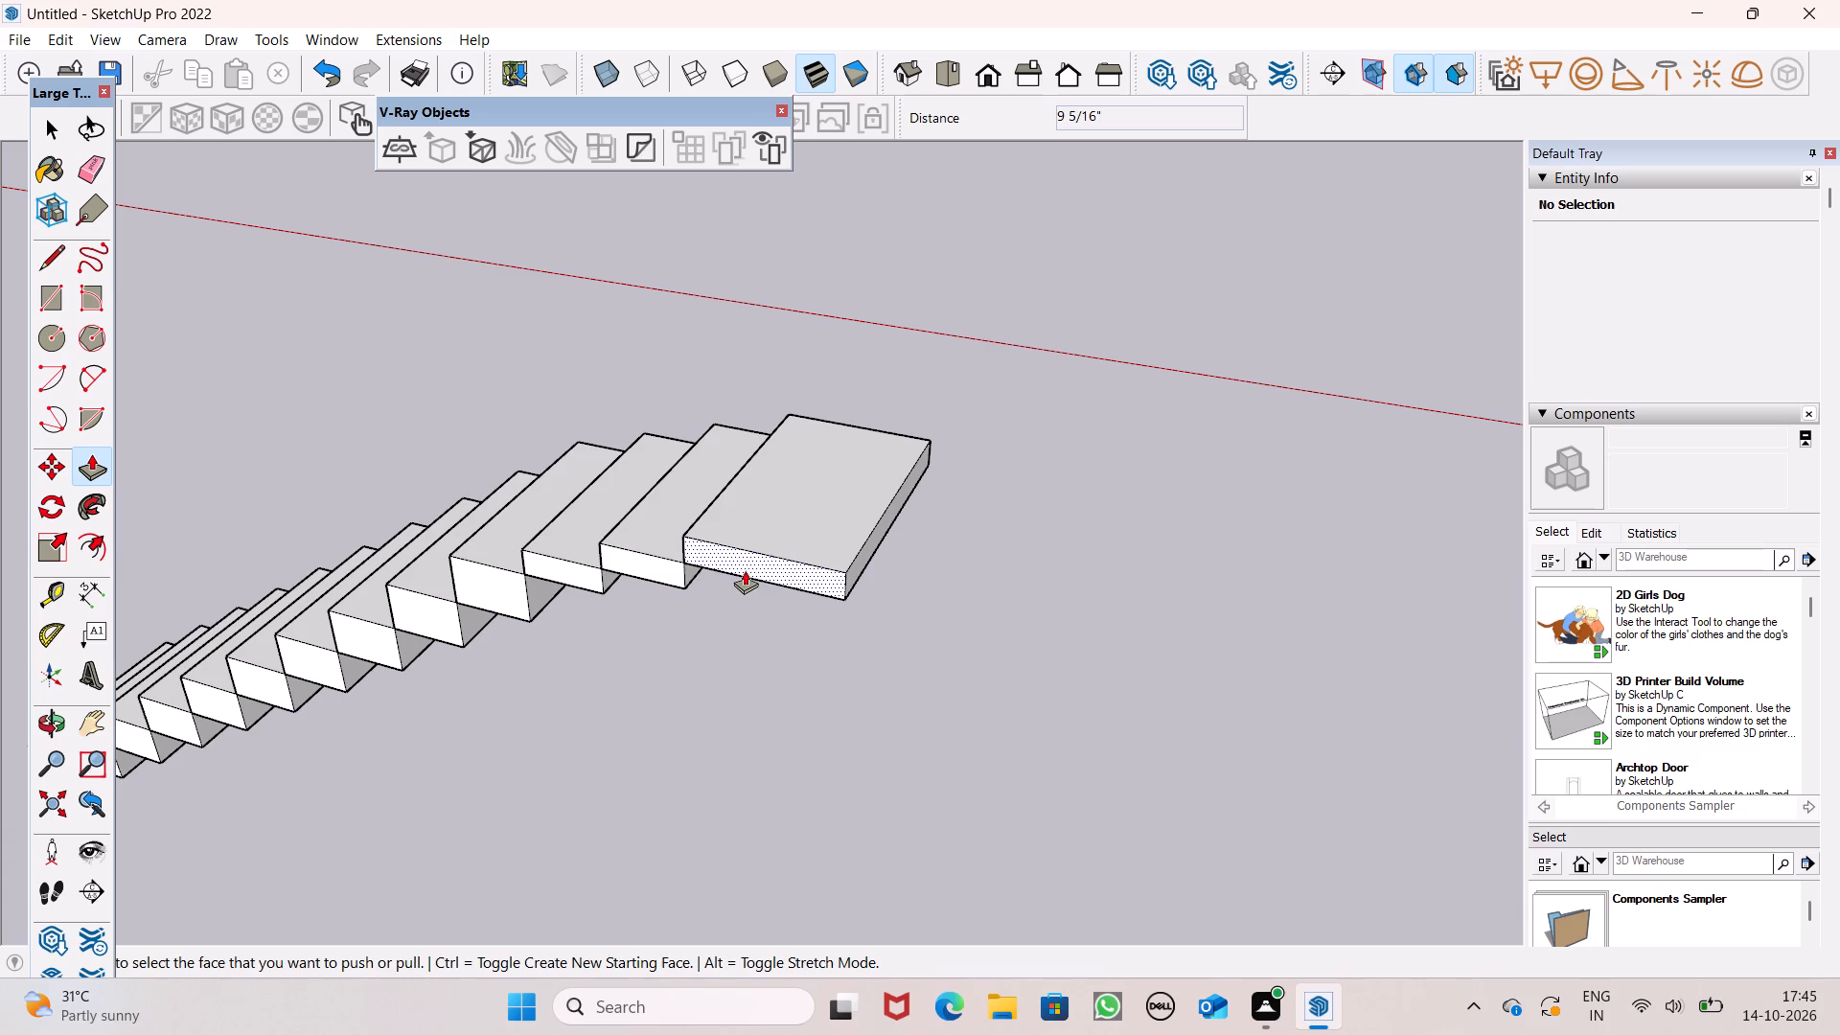
left_click_drag(745, 570, 696, 698)
scroll(856, 500, "down", 1)
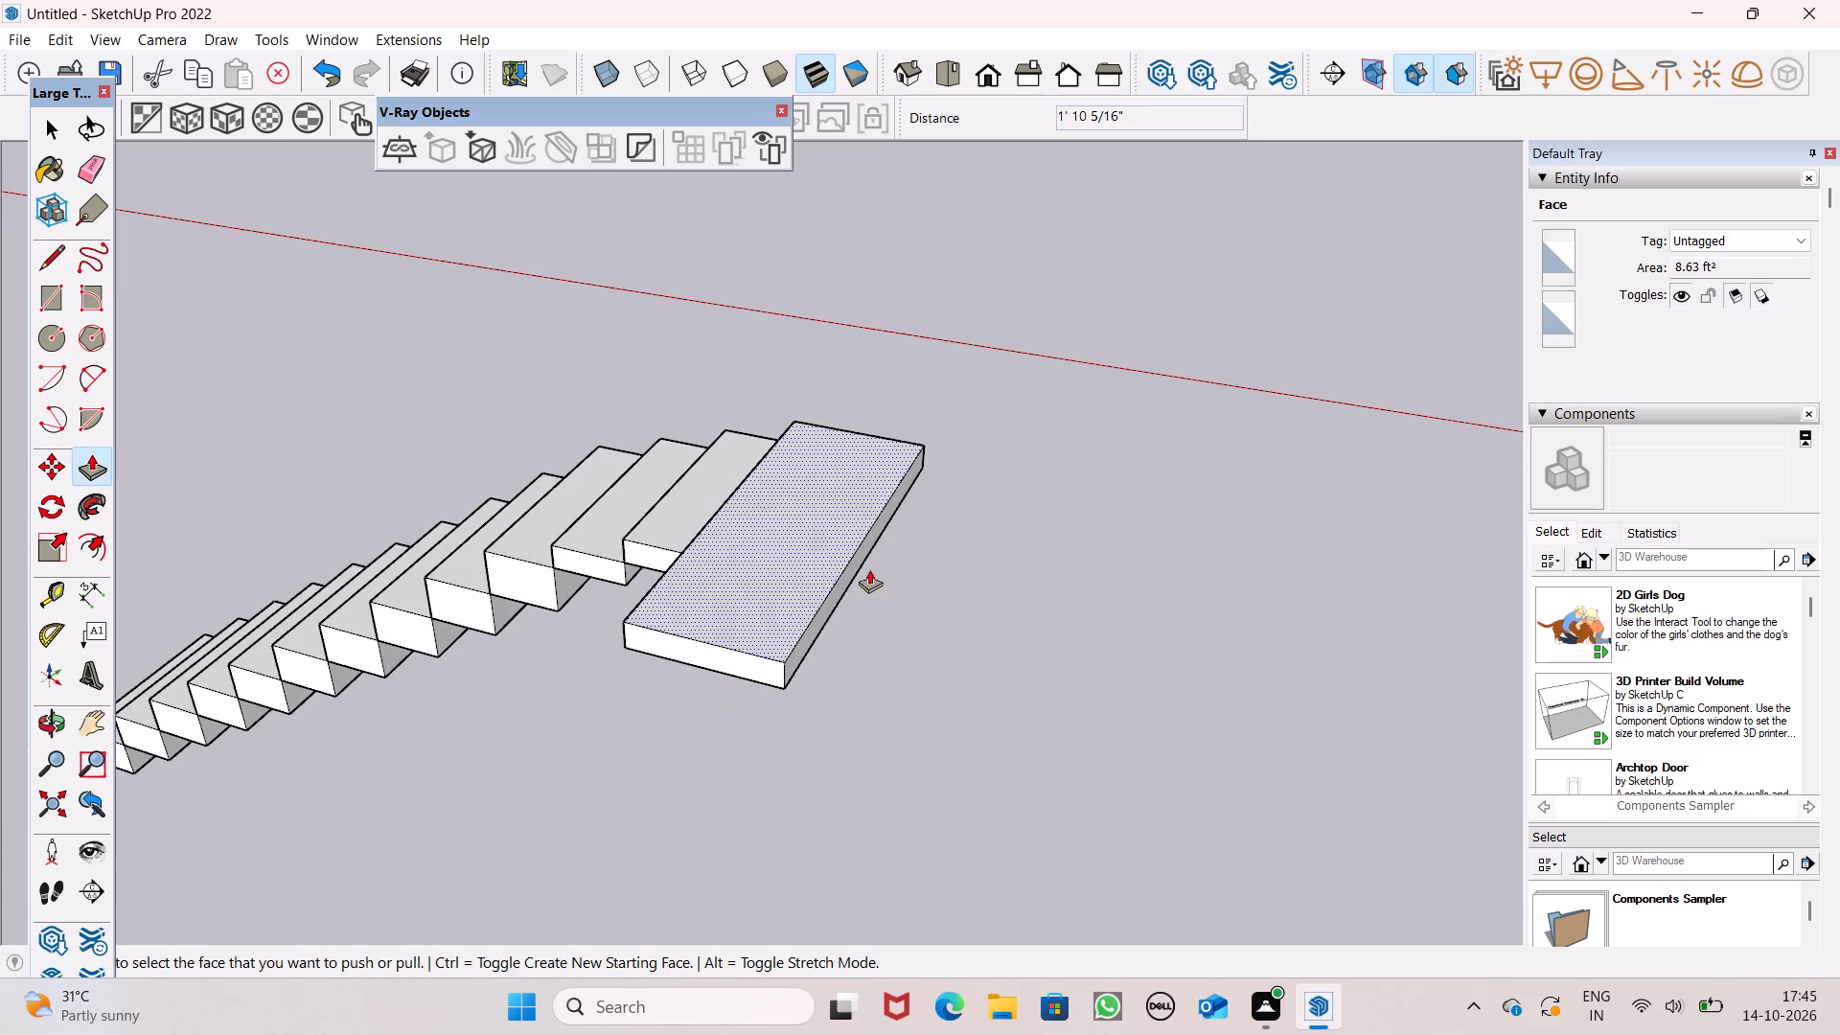
scroll(975, 461, "down", 5)
middle_click_drag(985, 598, 546, 810)
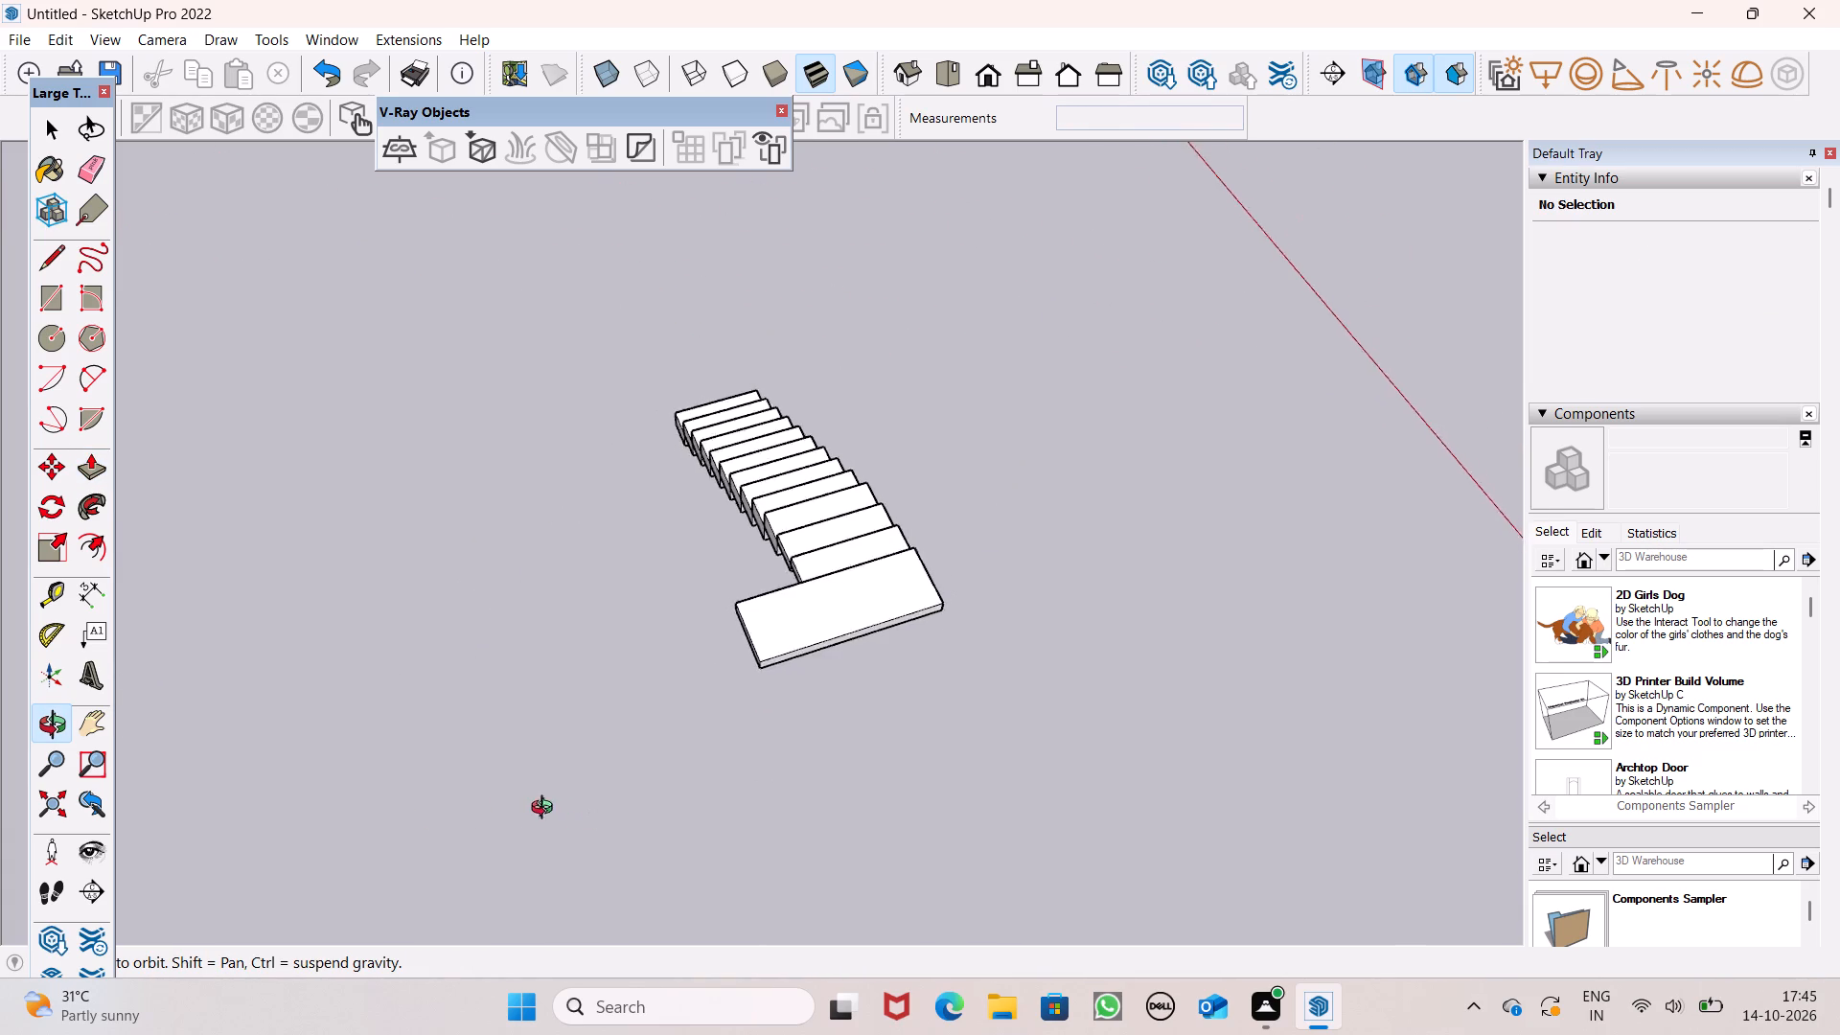
middle_click_drag(546, 810, 798, 788)
scroll(814, 642, "up", 5)
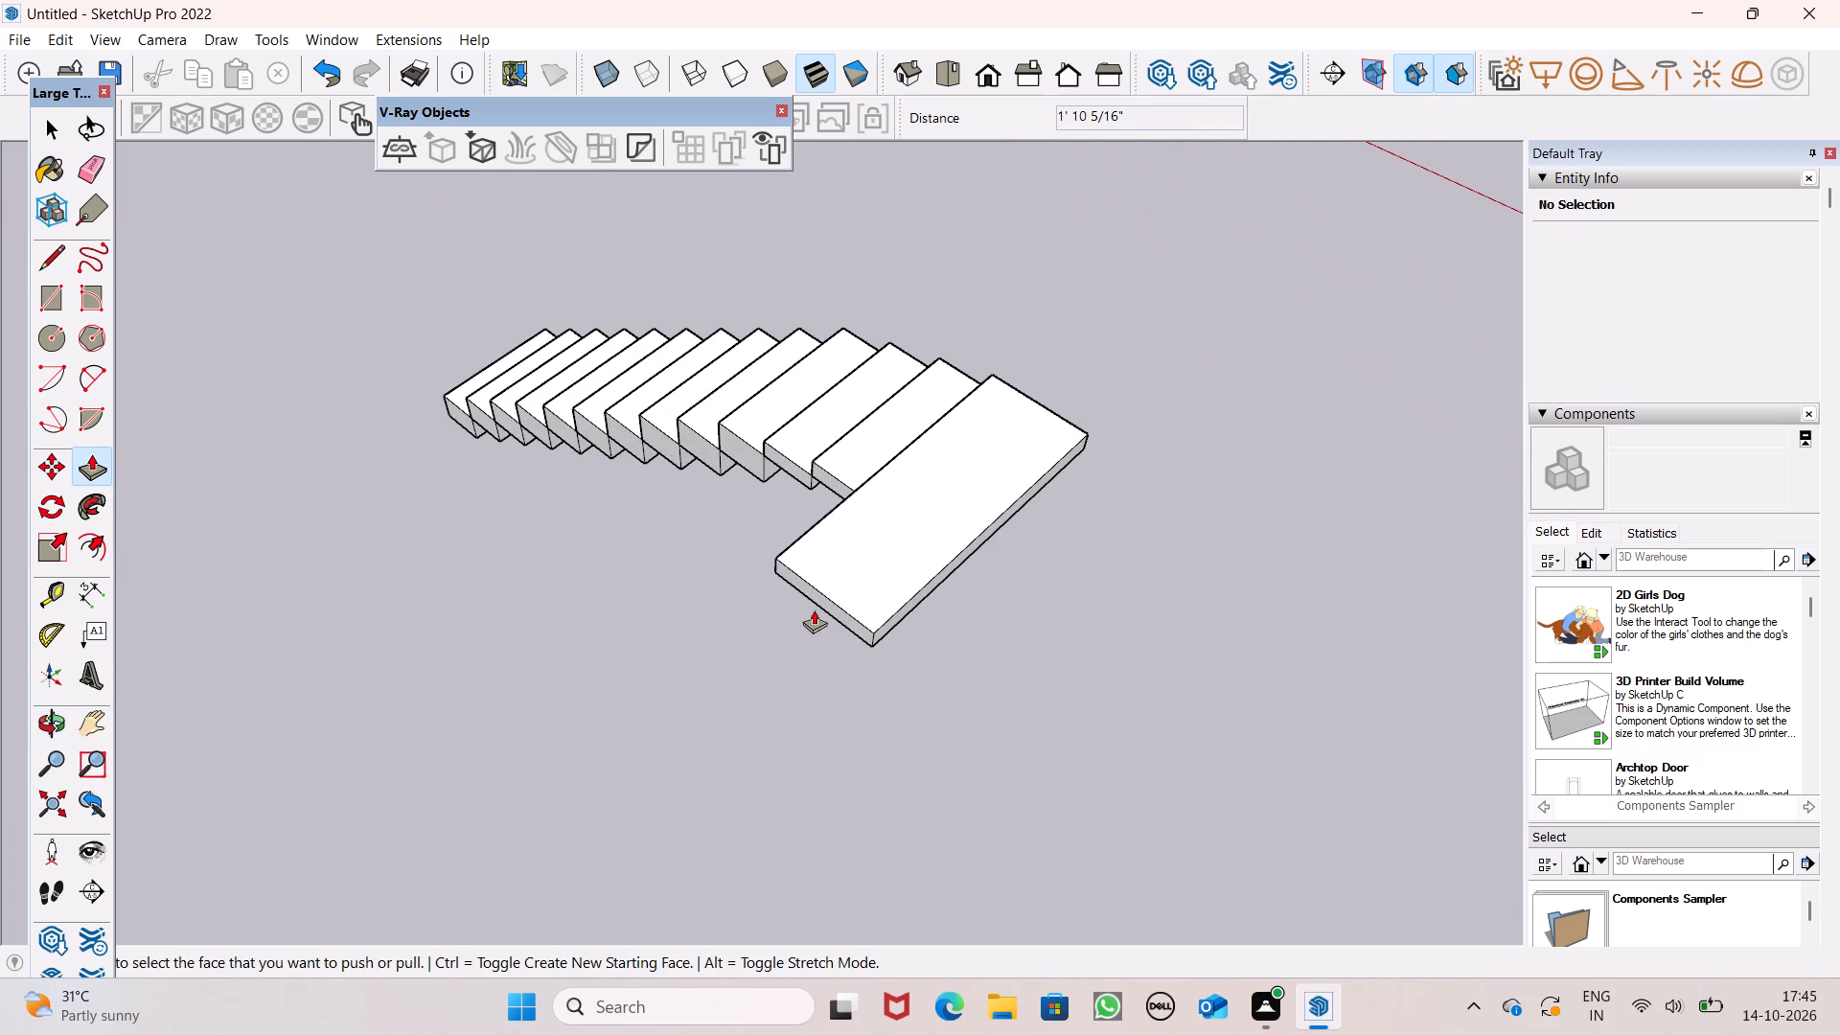
left_click_drag(819, 604, 774, 678)
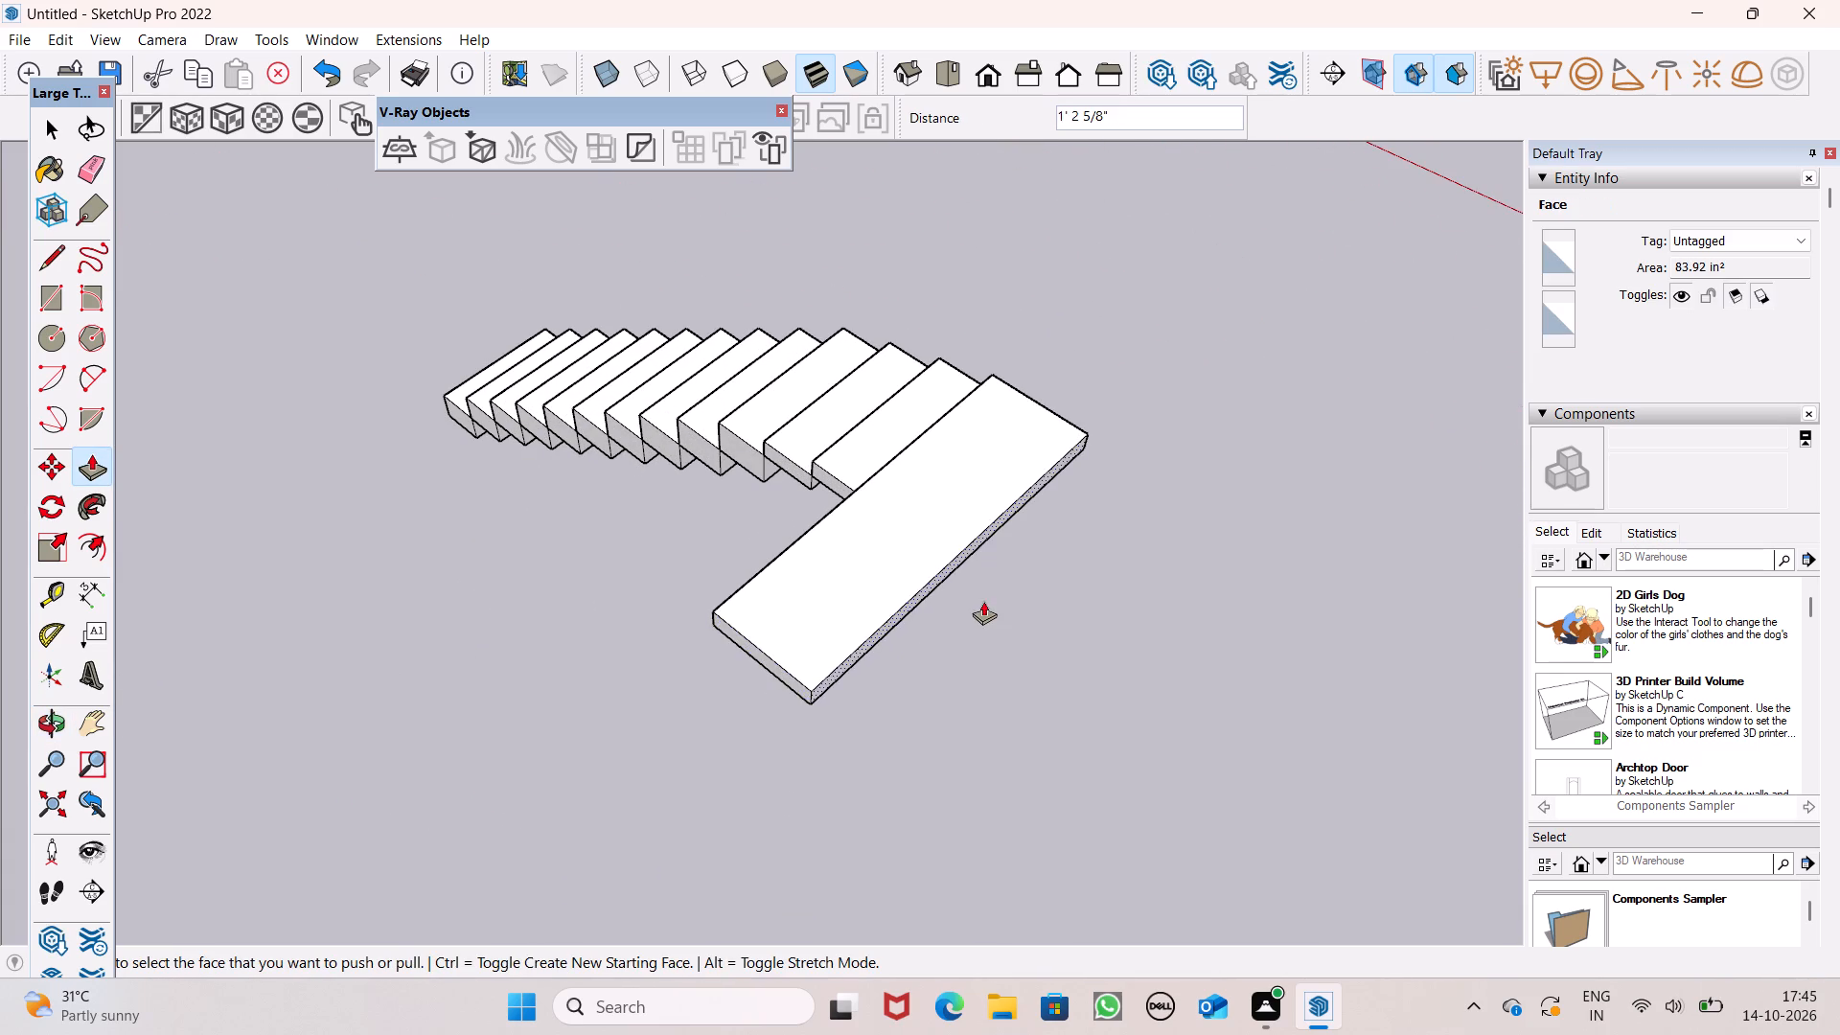
Push the end face of the landing's sideways extension back slightly to shorten the landing.
scroll(983, 601, "down", 3)
middle_click_drag(1035, 644, 831, 671)
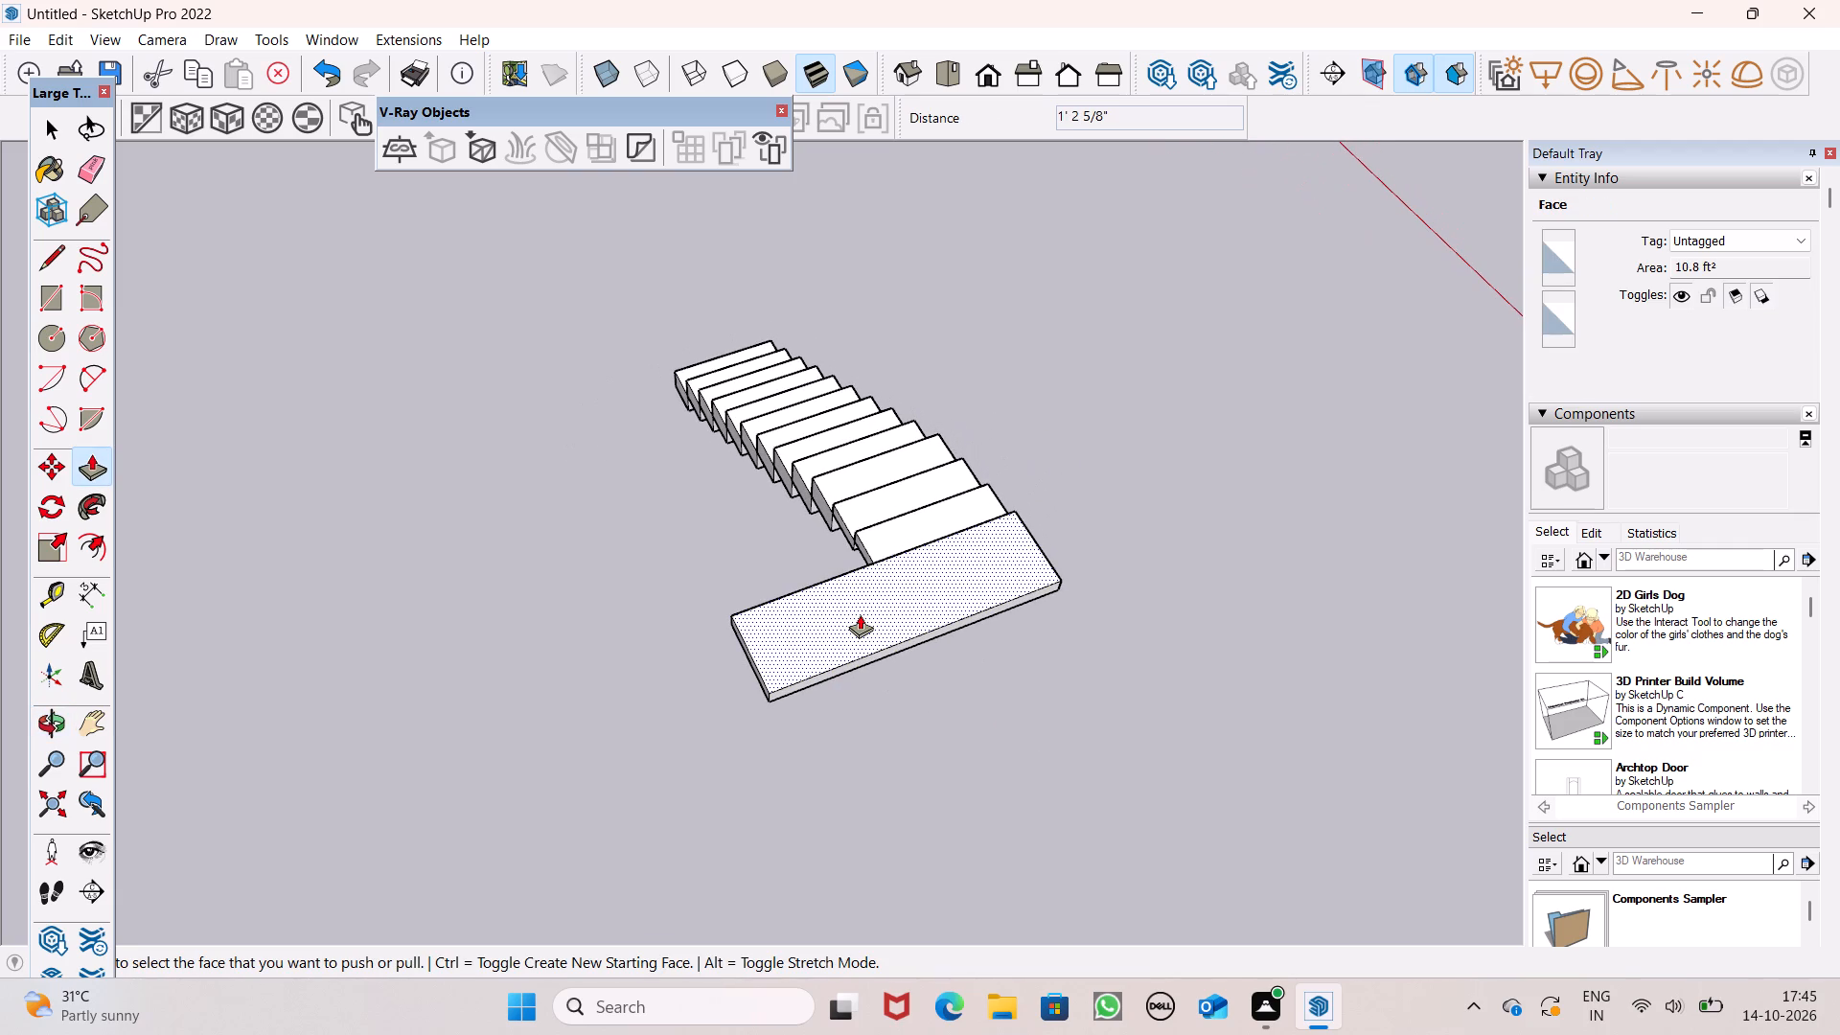
scroll(885, 573, "down", 3)
middle_click_drag(952, 617, 833, 641)
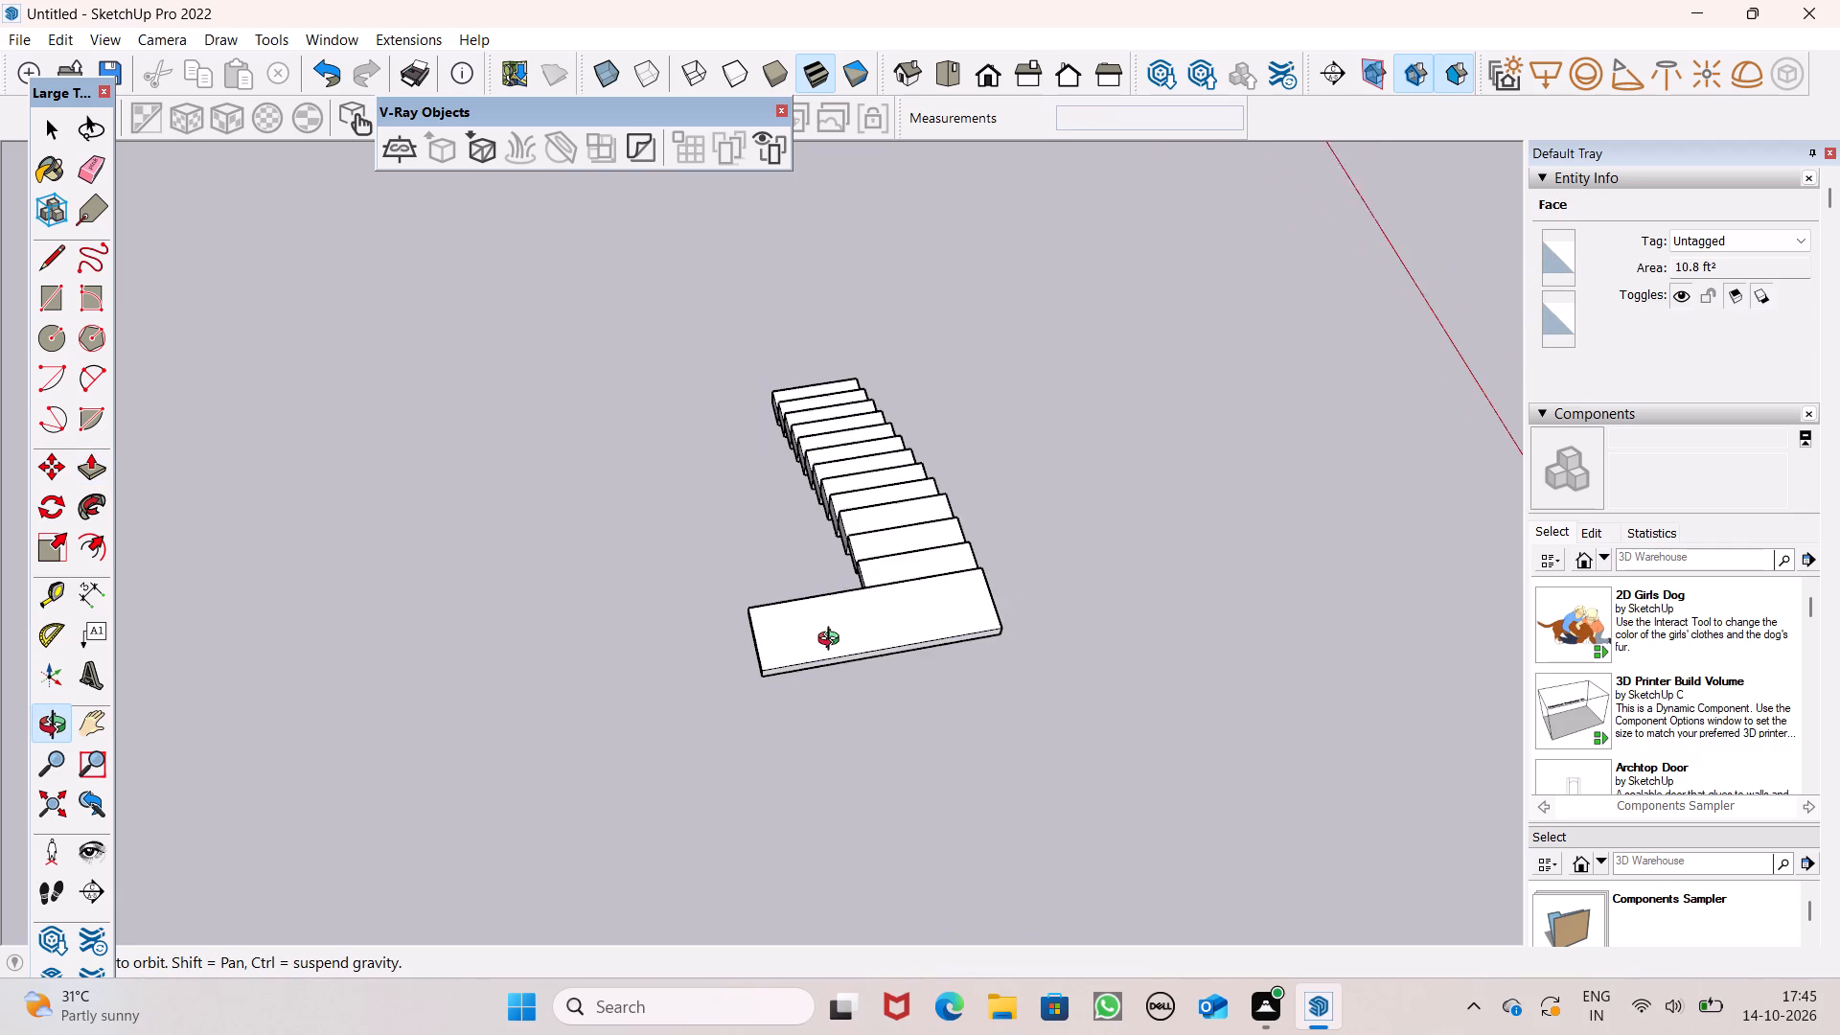
middle_click_drag(833, 641, 783, 656)
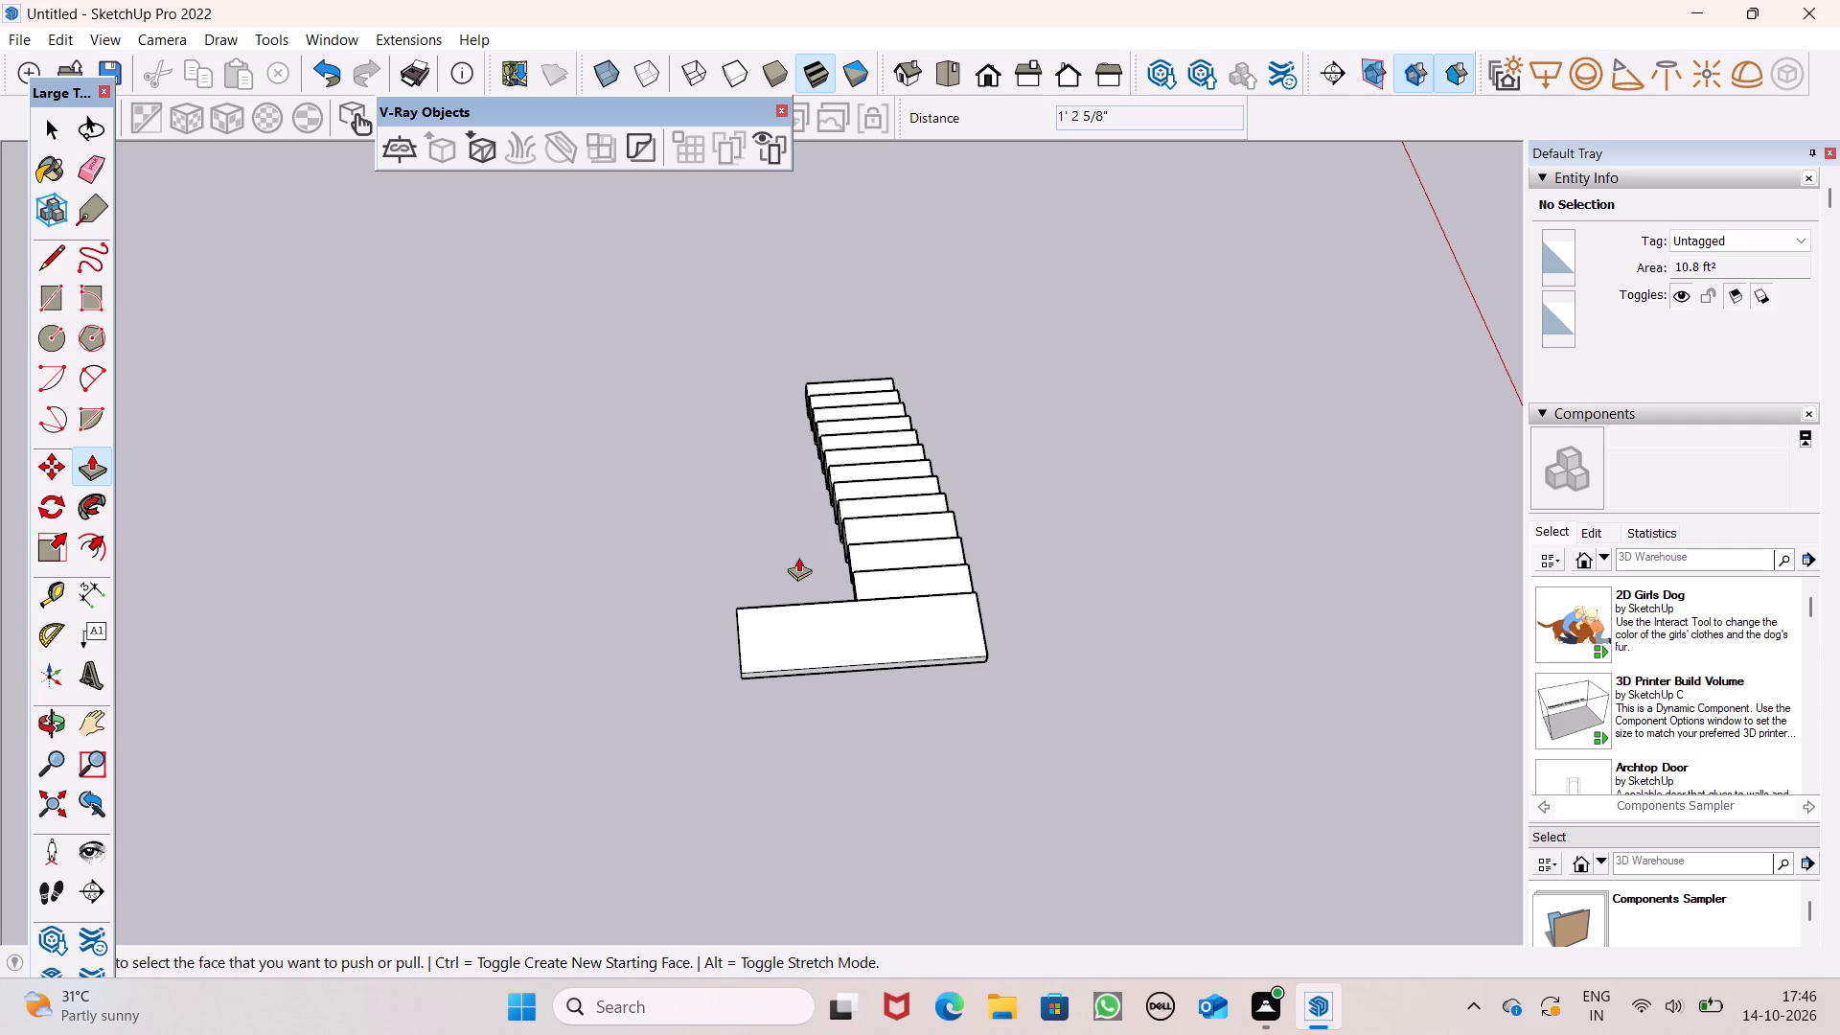
scroll(798, 557, "up", 1)
scroll(798, 559, "down", 1)
scroll(894, 630, "down", 1)
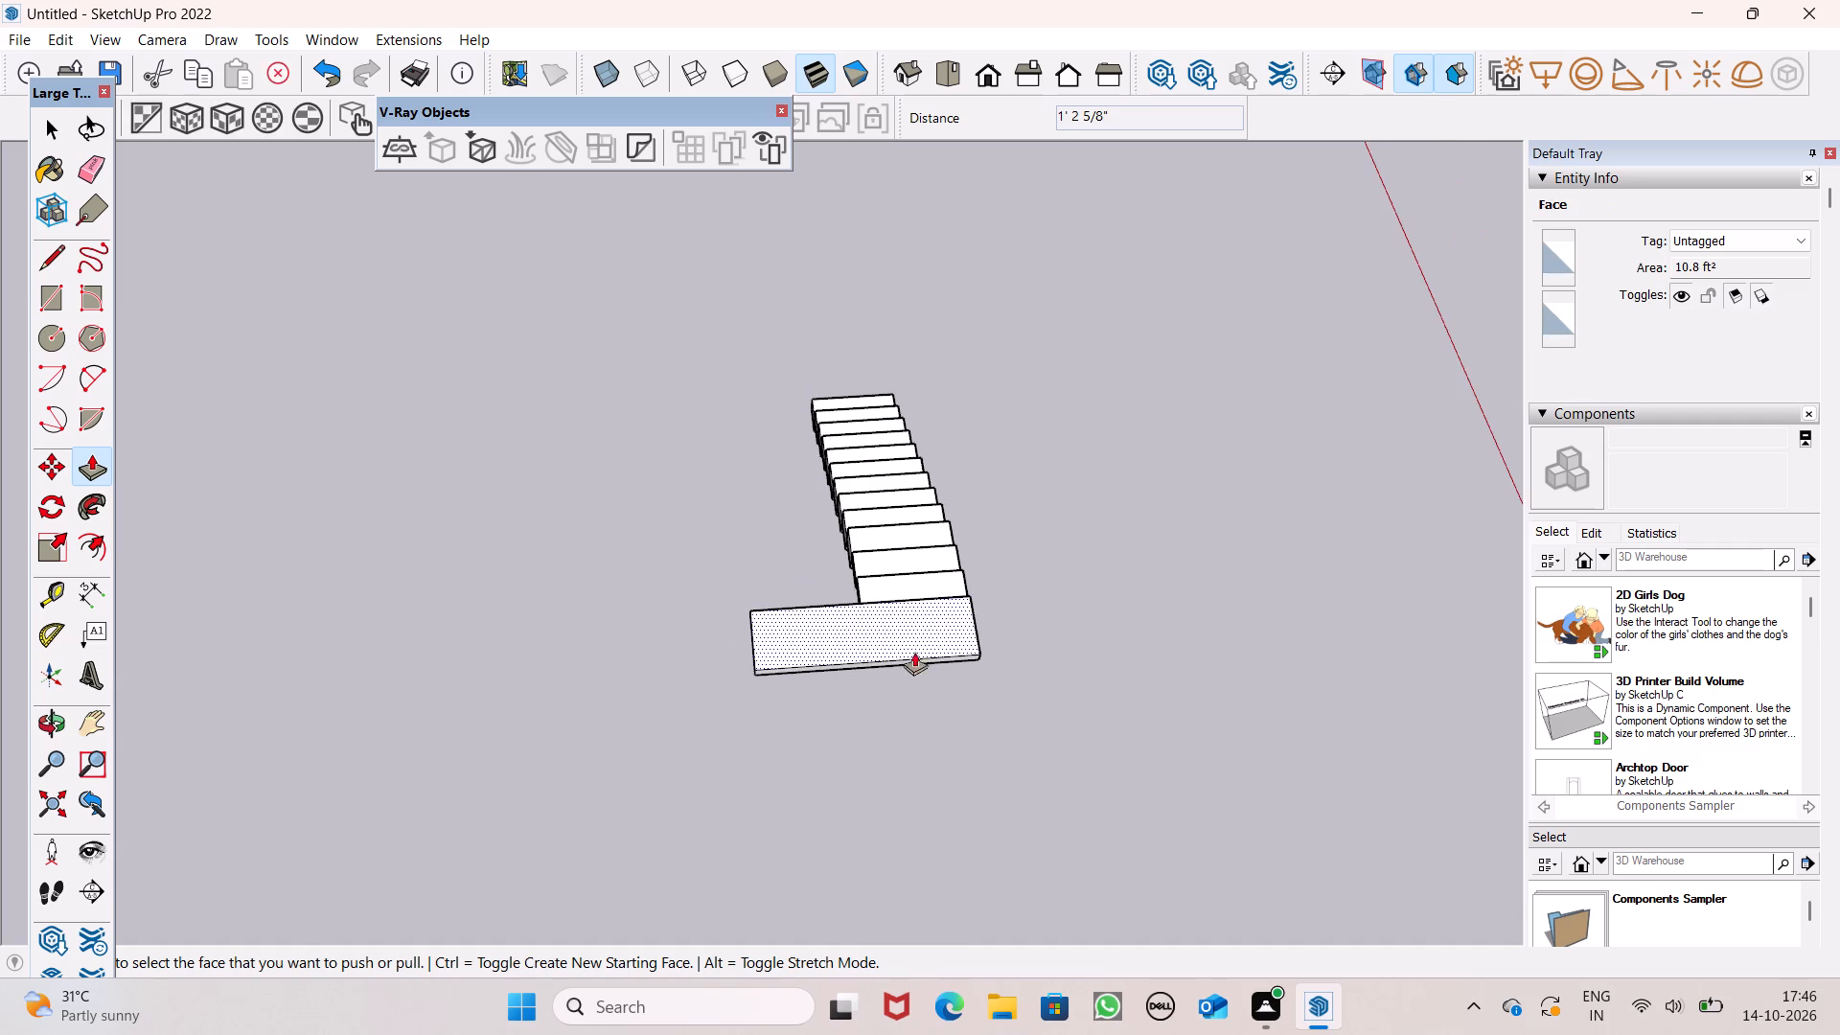
middle_click_drag(931, 678, 1344, 627)
scroll(932, 605, "up", 7)
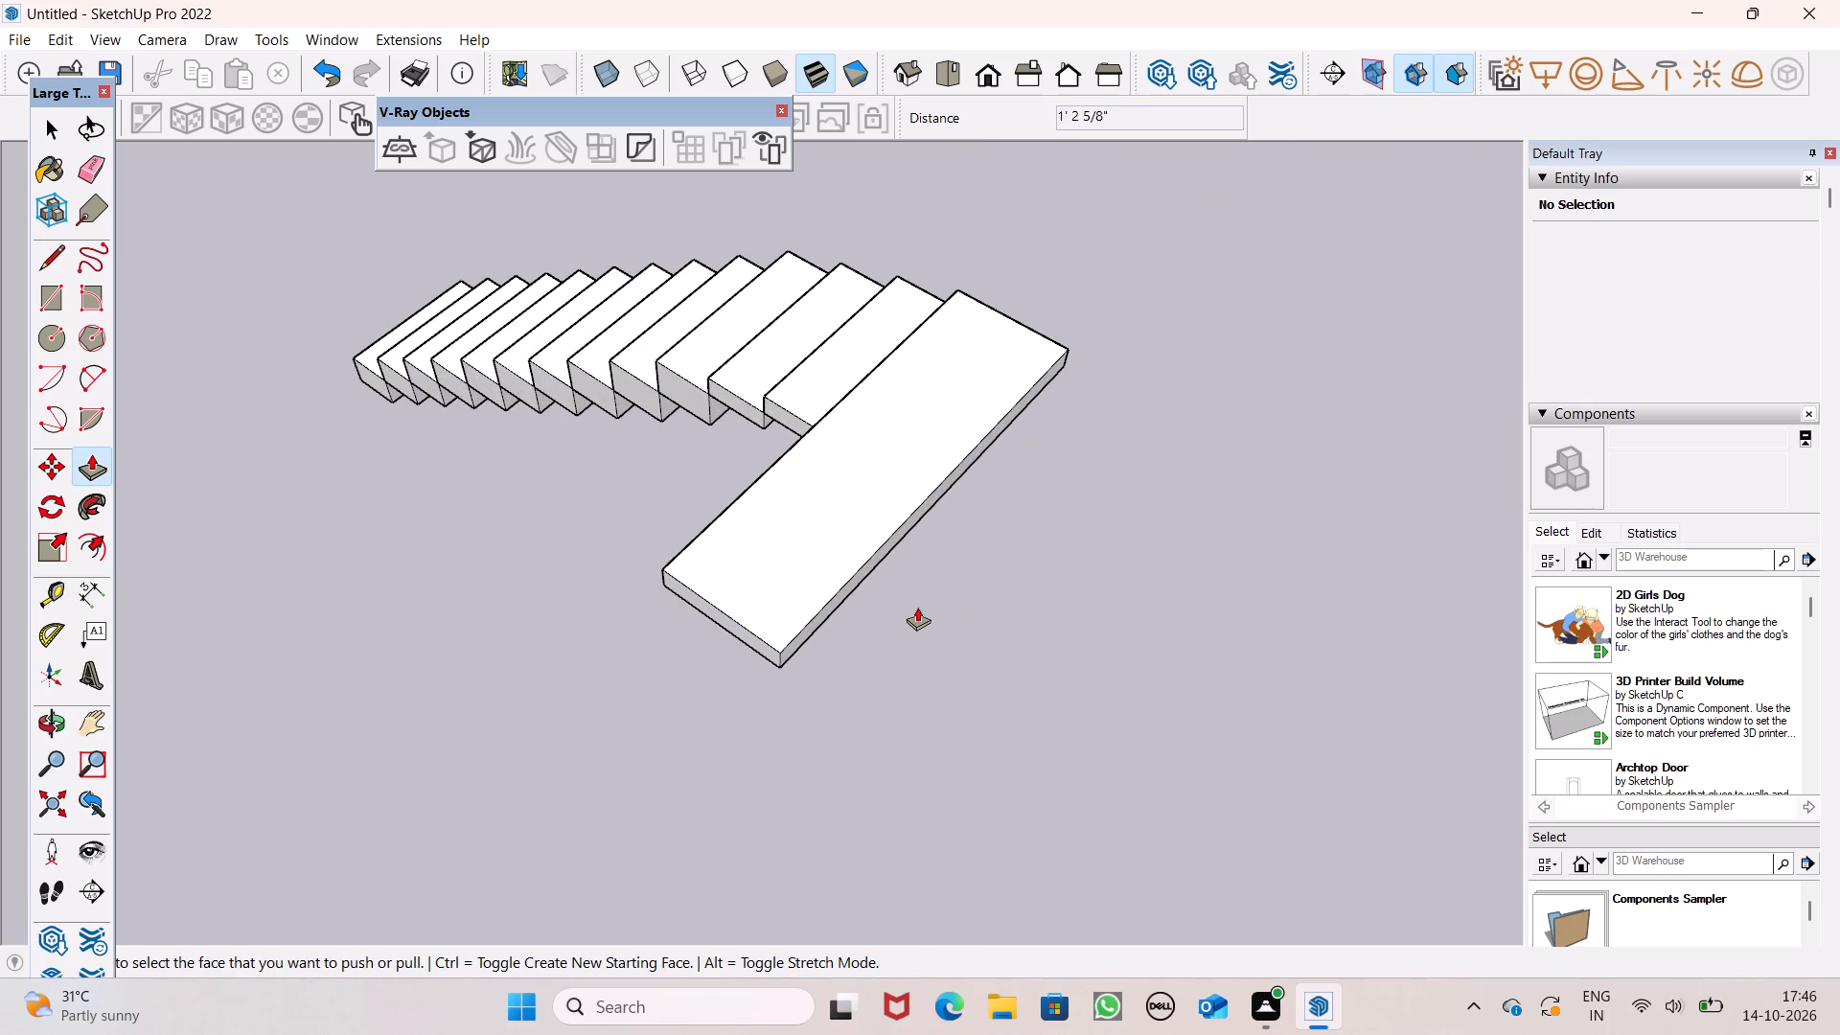
middle_click_drag(833, 604, 1157, 548)
middle_click(1158, 547)
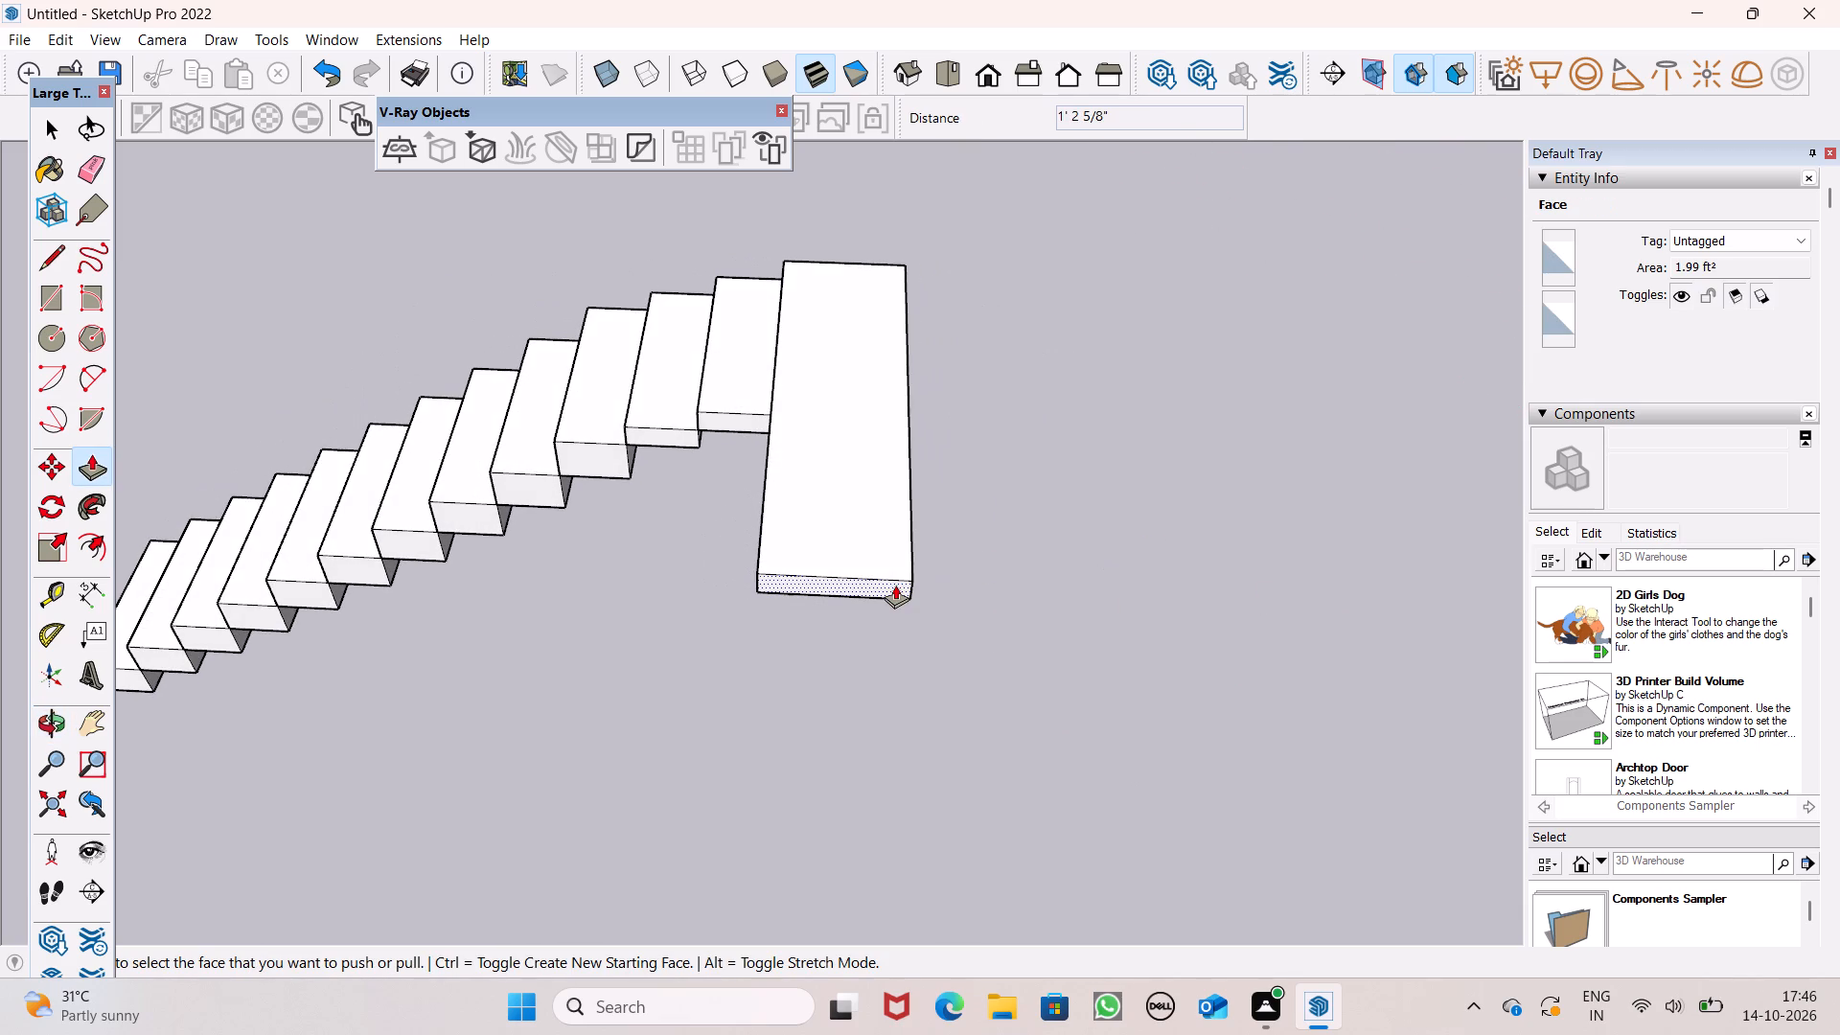
left_click_drag(882, 584, 881, 542)
key("space")
Make one group from the staircase and the two treads below the landing, leaving the landing out.
scroll(932, 513, "down", 6)
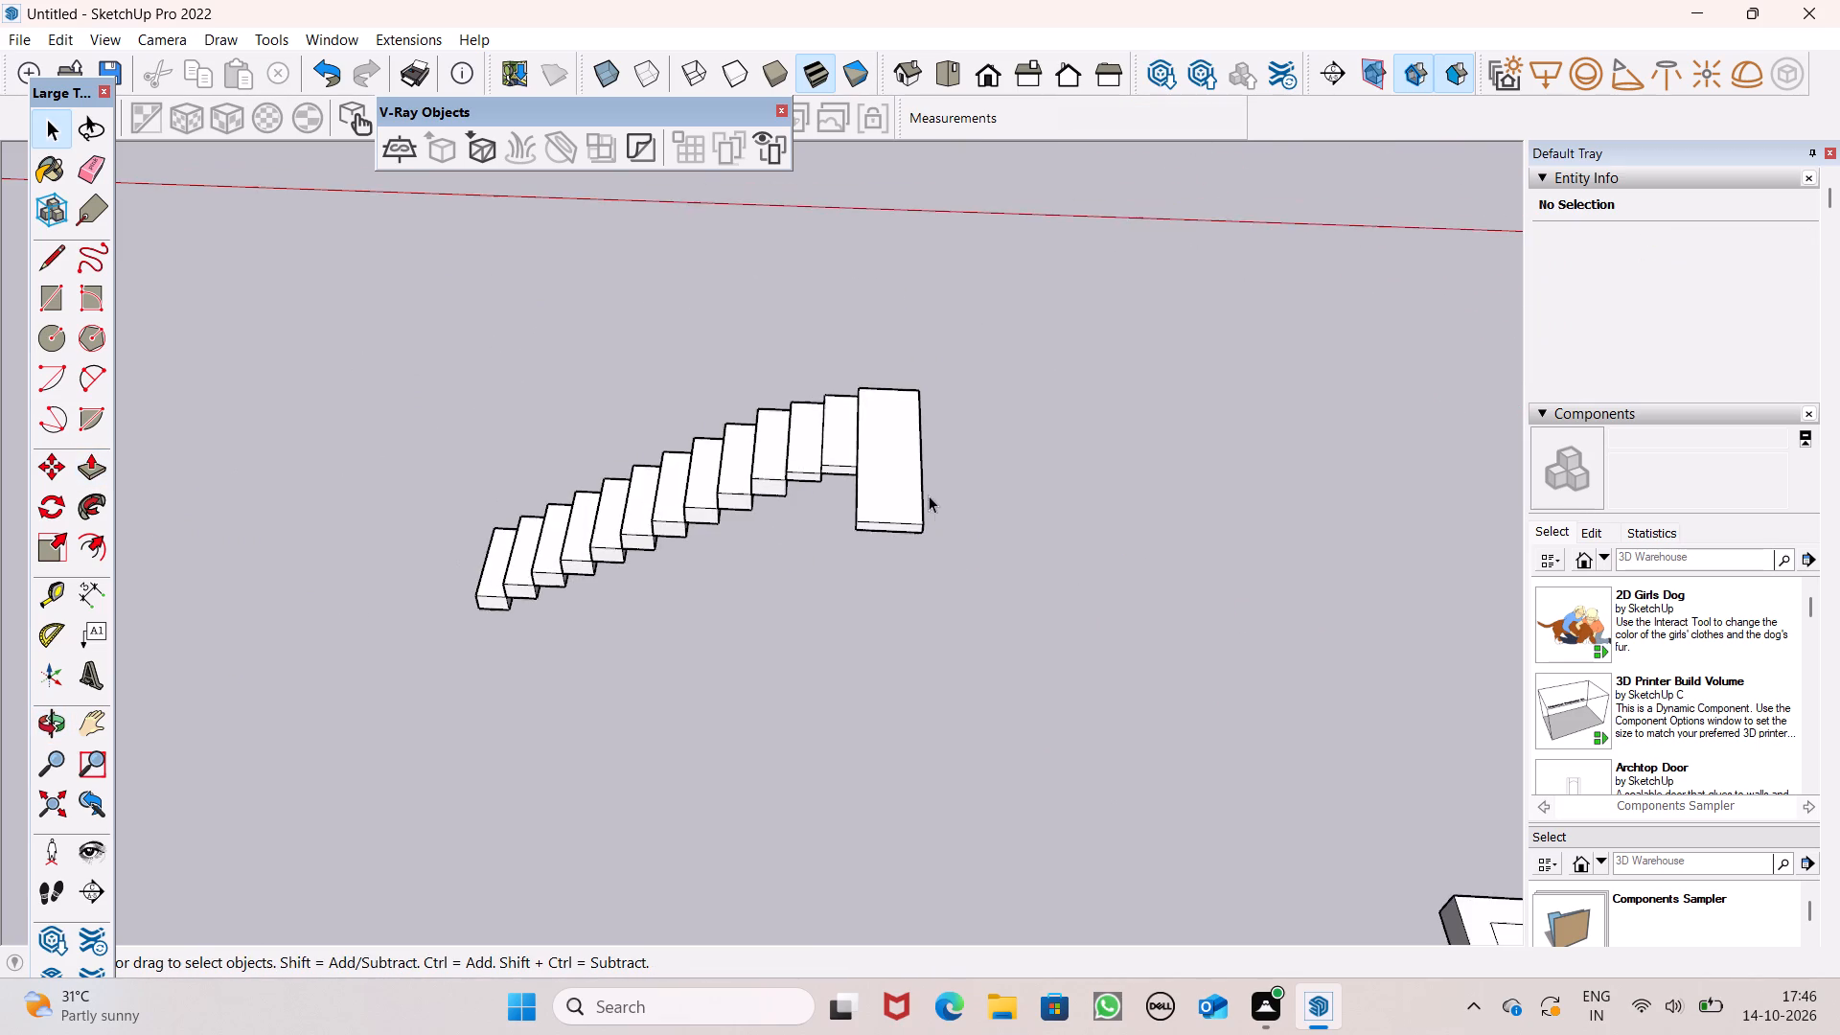
middle_click_drag(1010, 527, 741, 705)
left_click(747, 471)
middle_click_drag(882, 483, 1106, 419)
scroll(957, 420, "up", 5)
left_click(690, 489, "ctrl")
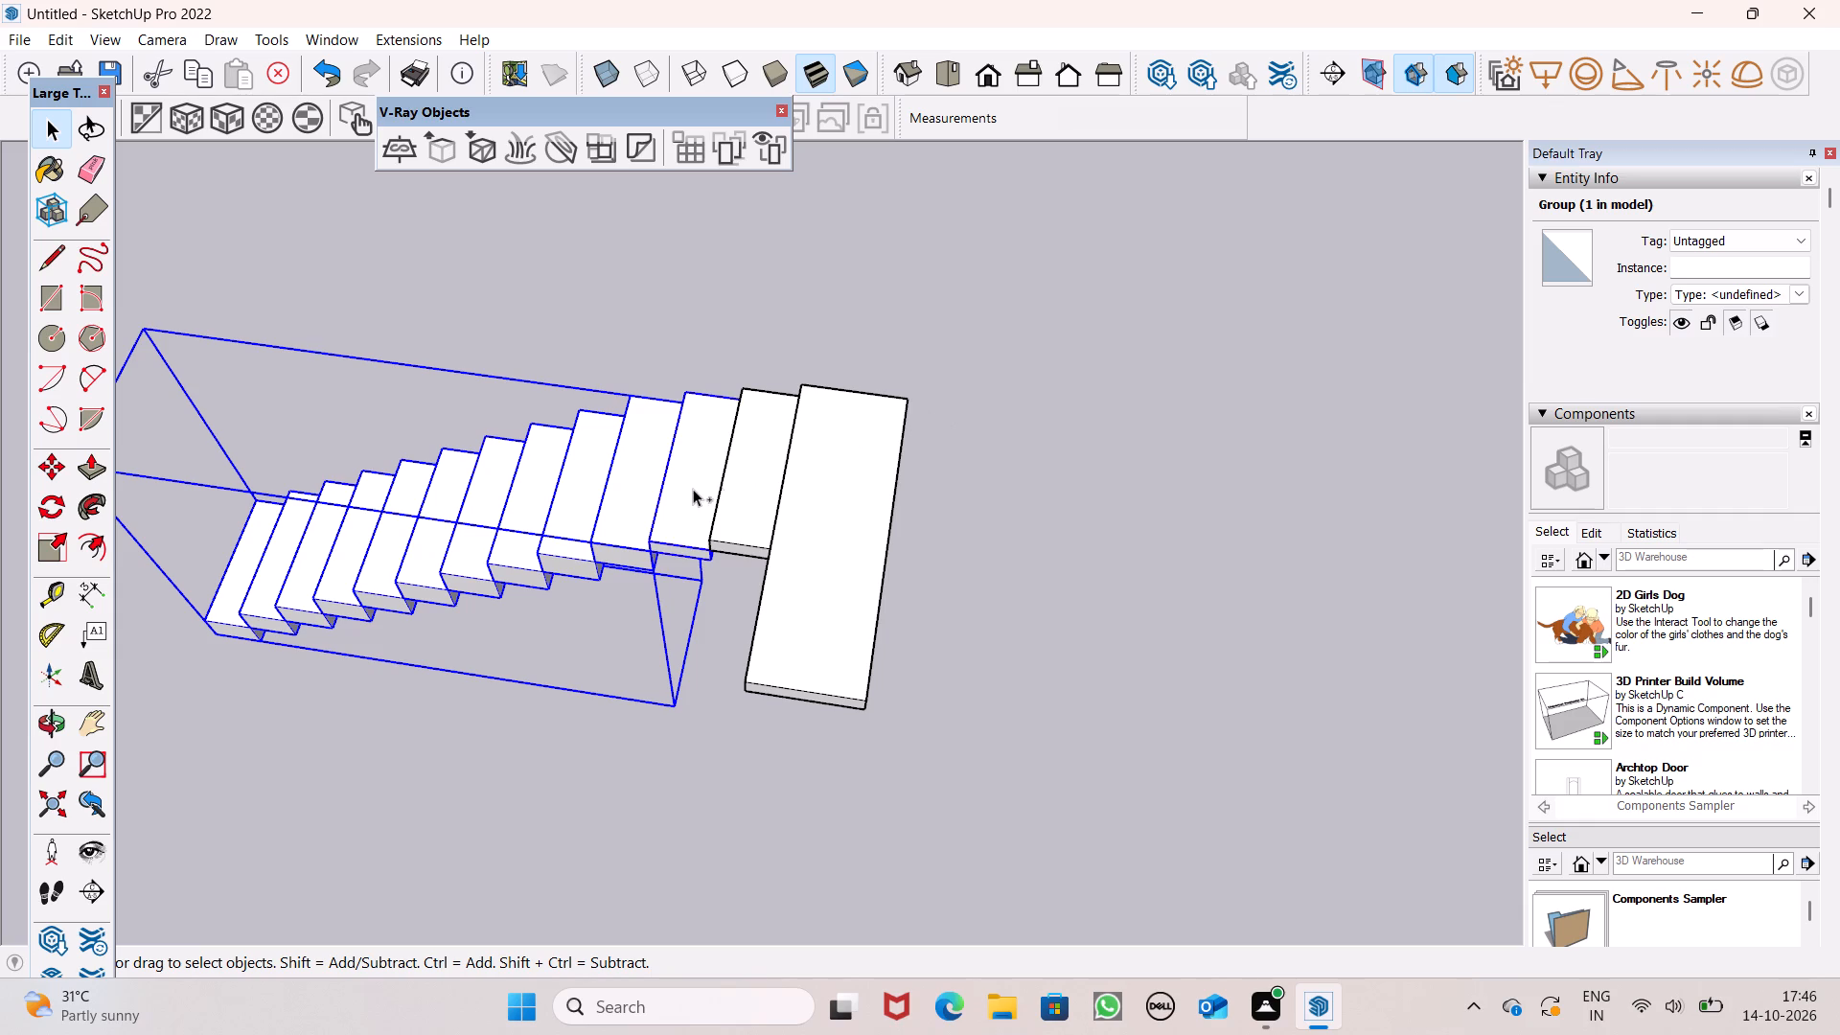
left_click(736, 486, "ctrl")
right_click(747, 485, "ctrl")
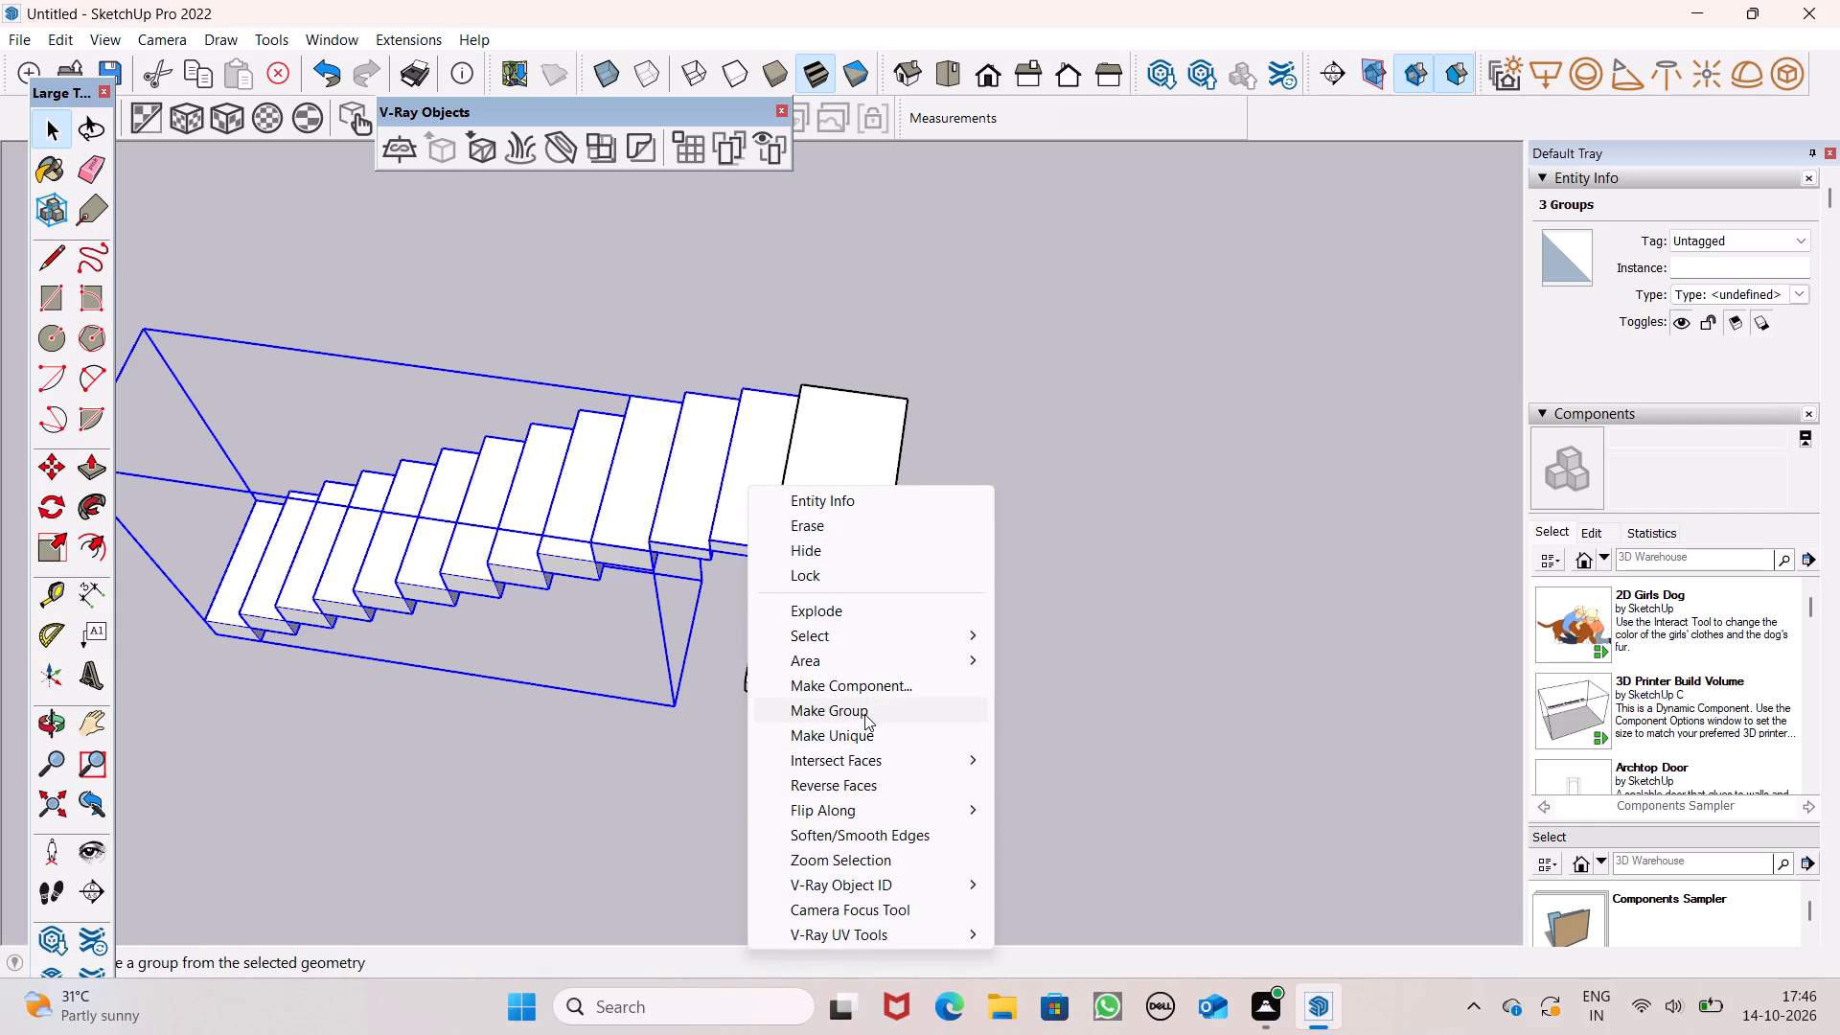
left_click(864, 712, "ctrl")
Copy the staircase group about 10' 3/8" sideways, towards the side where the landing extends.
scroll(891, 490, "down", 5)
middle_click_drag(958, 573, 763, 609)
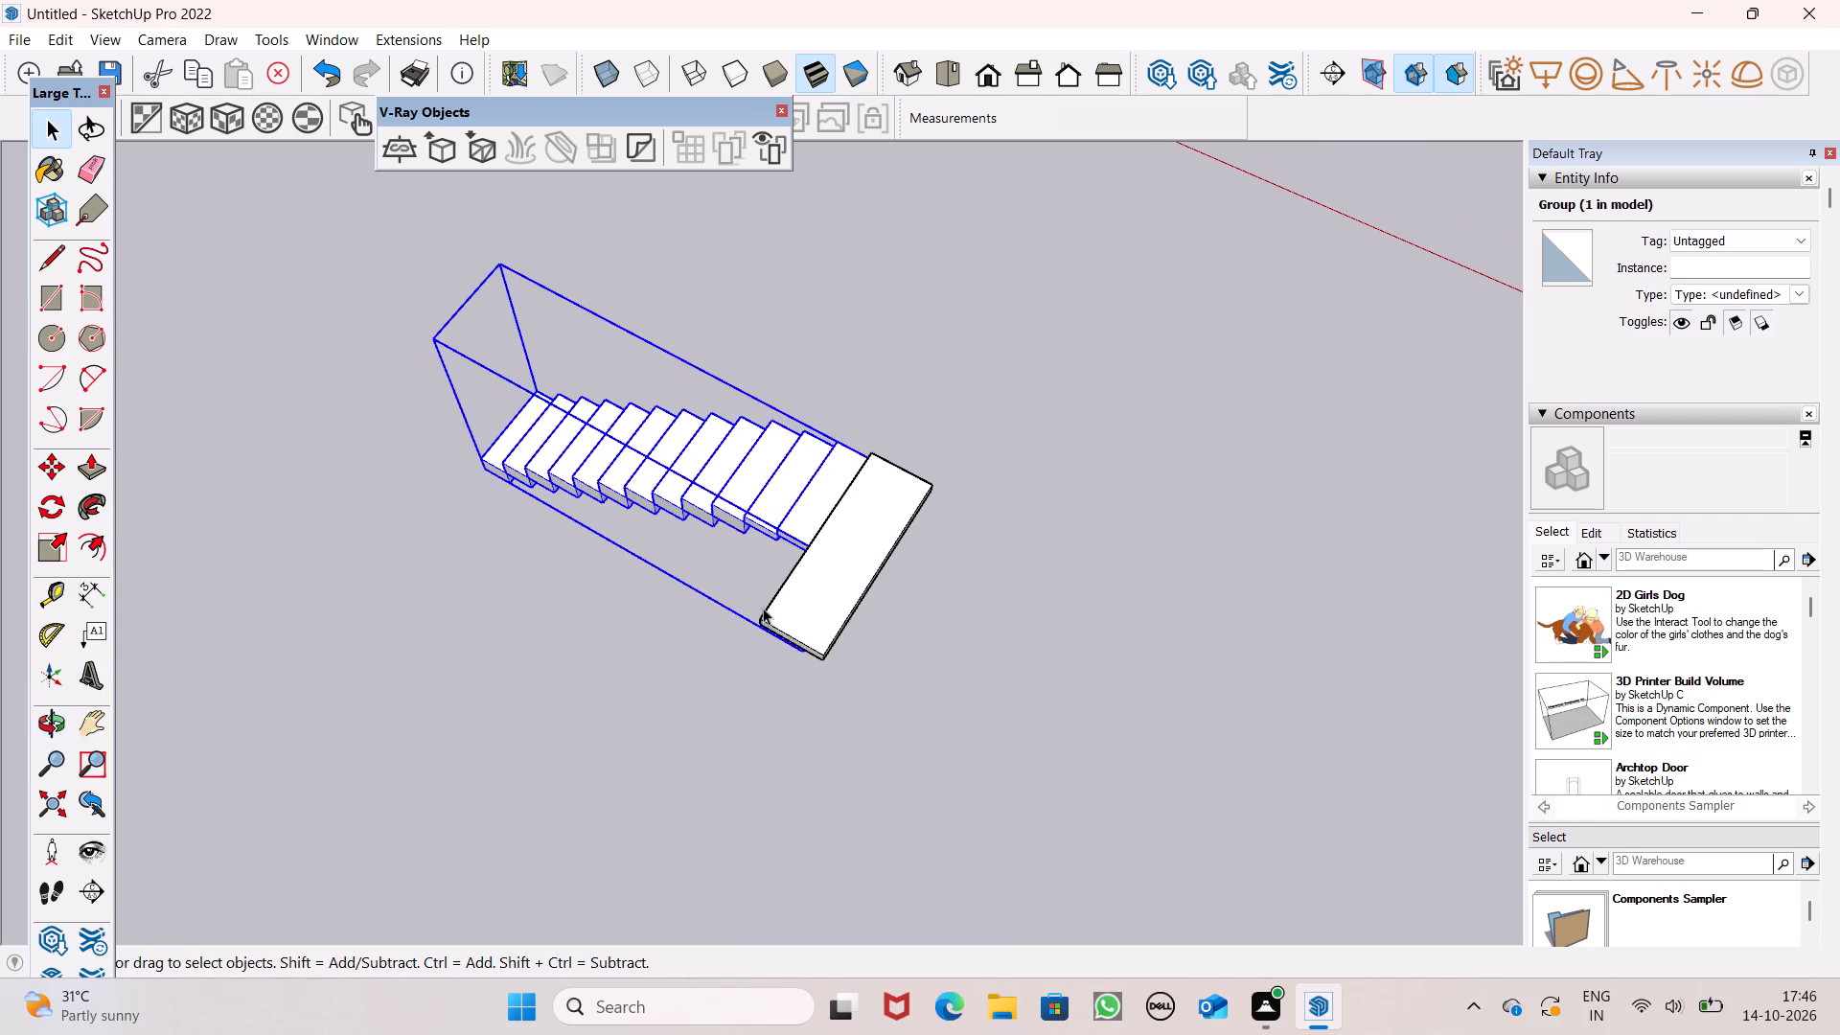
key("m")
key("Return")
scroll(759, 593, "down", 2)
middle_click_drag(735, 598, 716, 595)
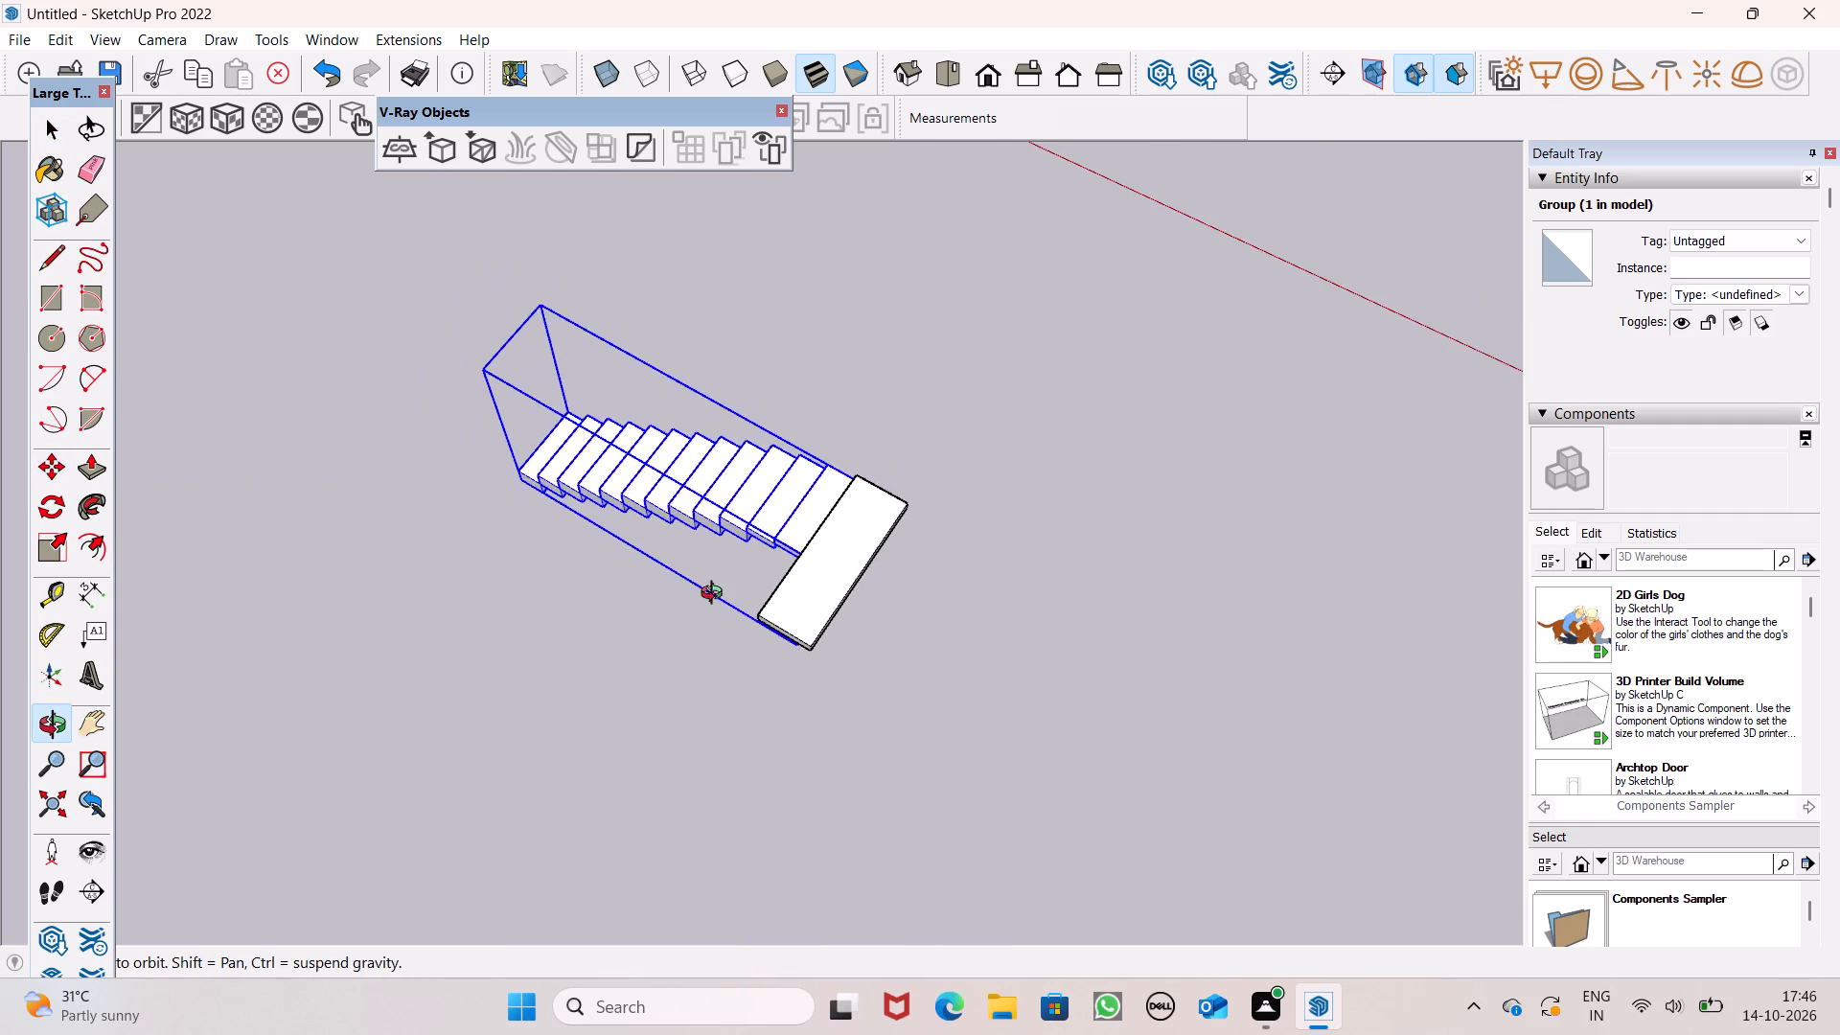
middle_click_drag(716, 595, 521, 471)
left_click_drag(785, 704, 752, 715)
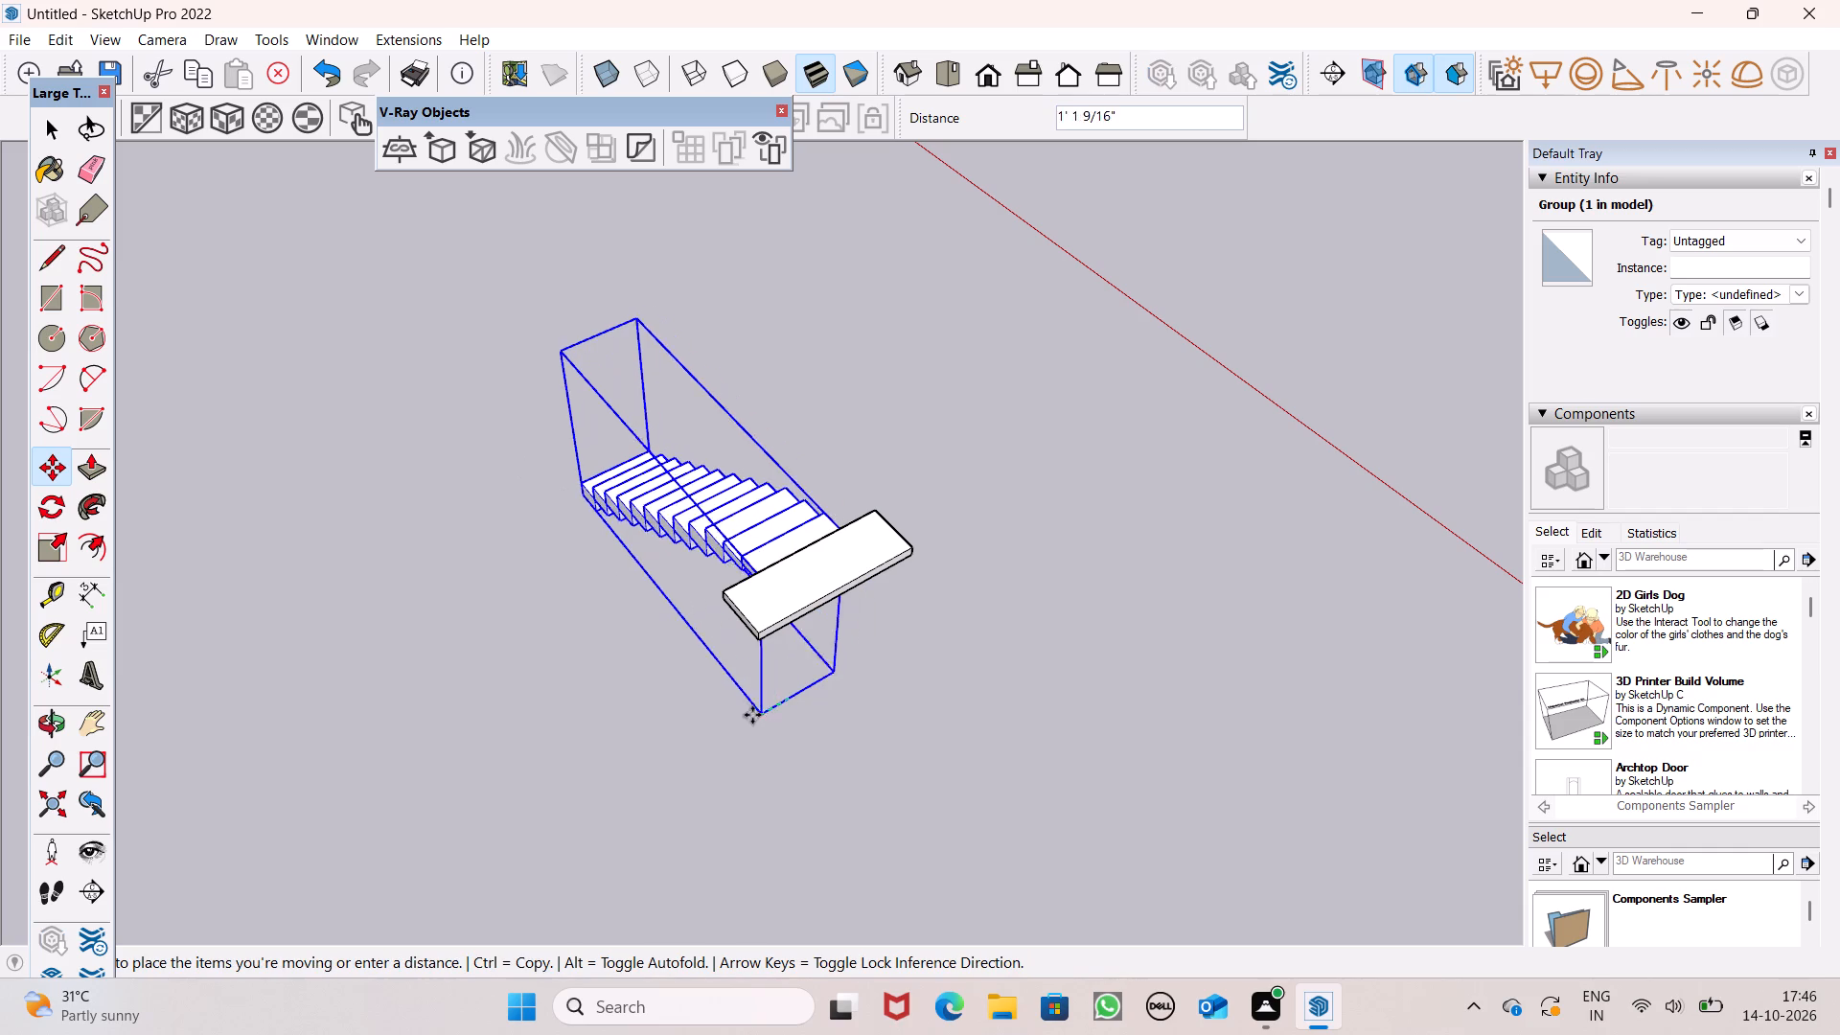
left_click_drag(752, 715, 490, 768)
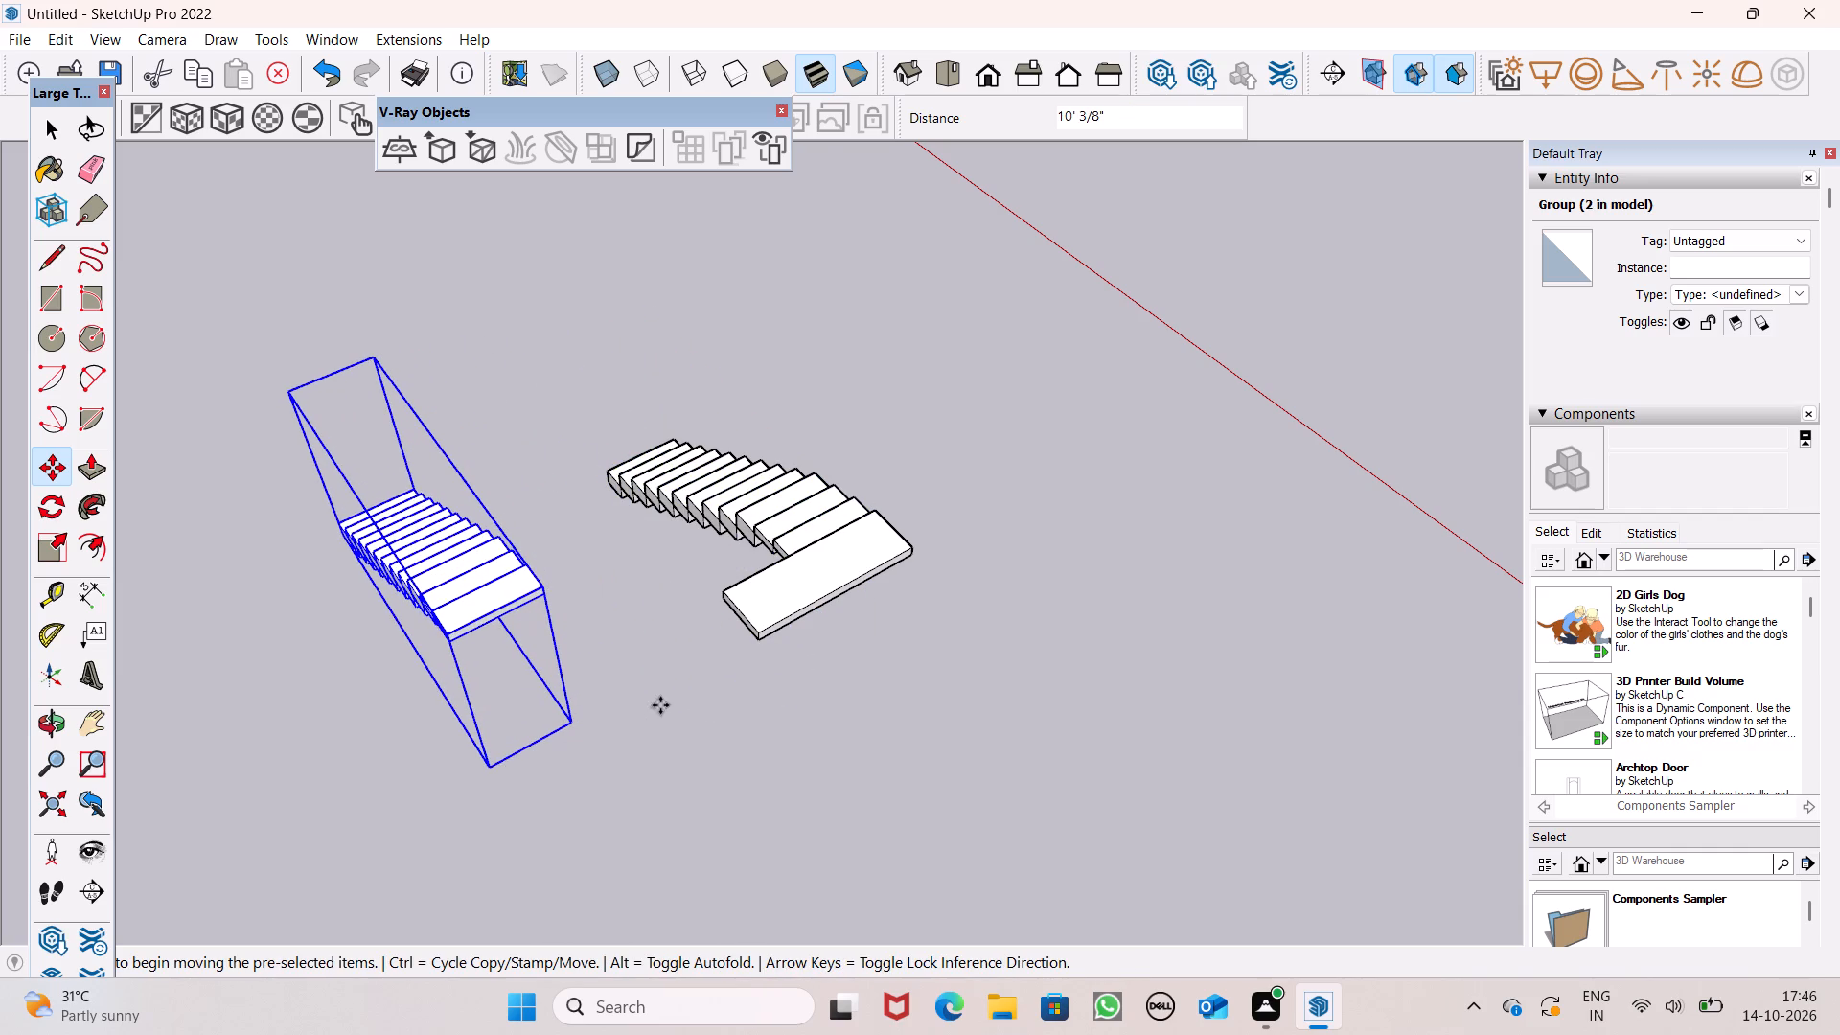
Rotate the copied staircase horizontally about 176° around the outer corner of its lowest tread.
scroll(823, 661, "down", 3)
middle_click_drag(881, 697, 567, 603)
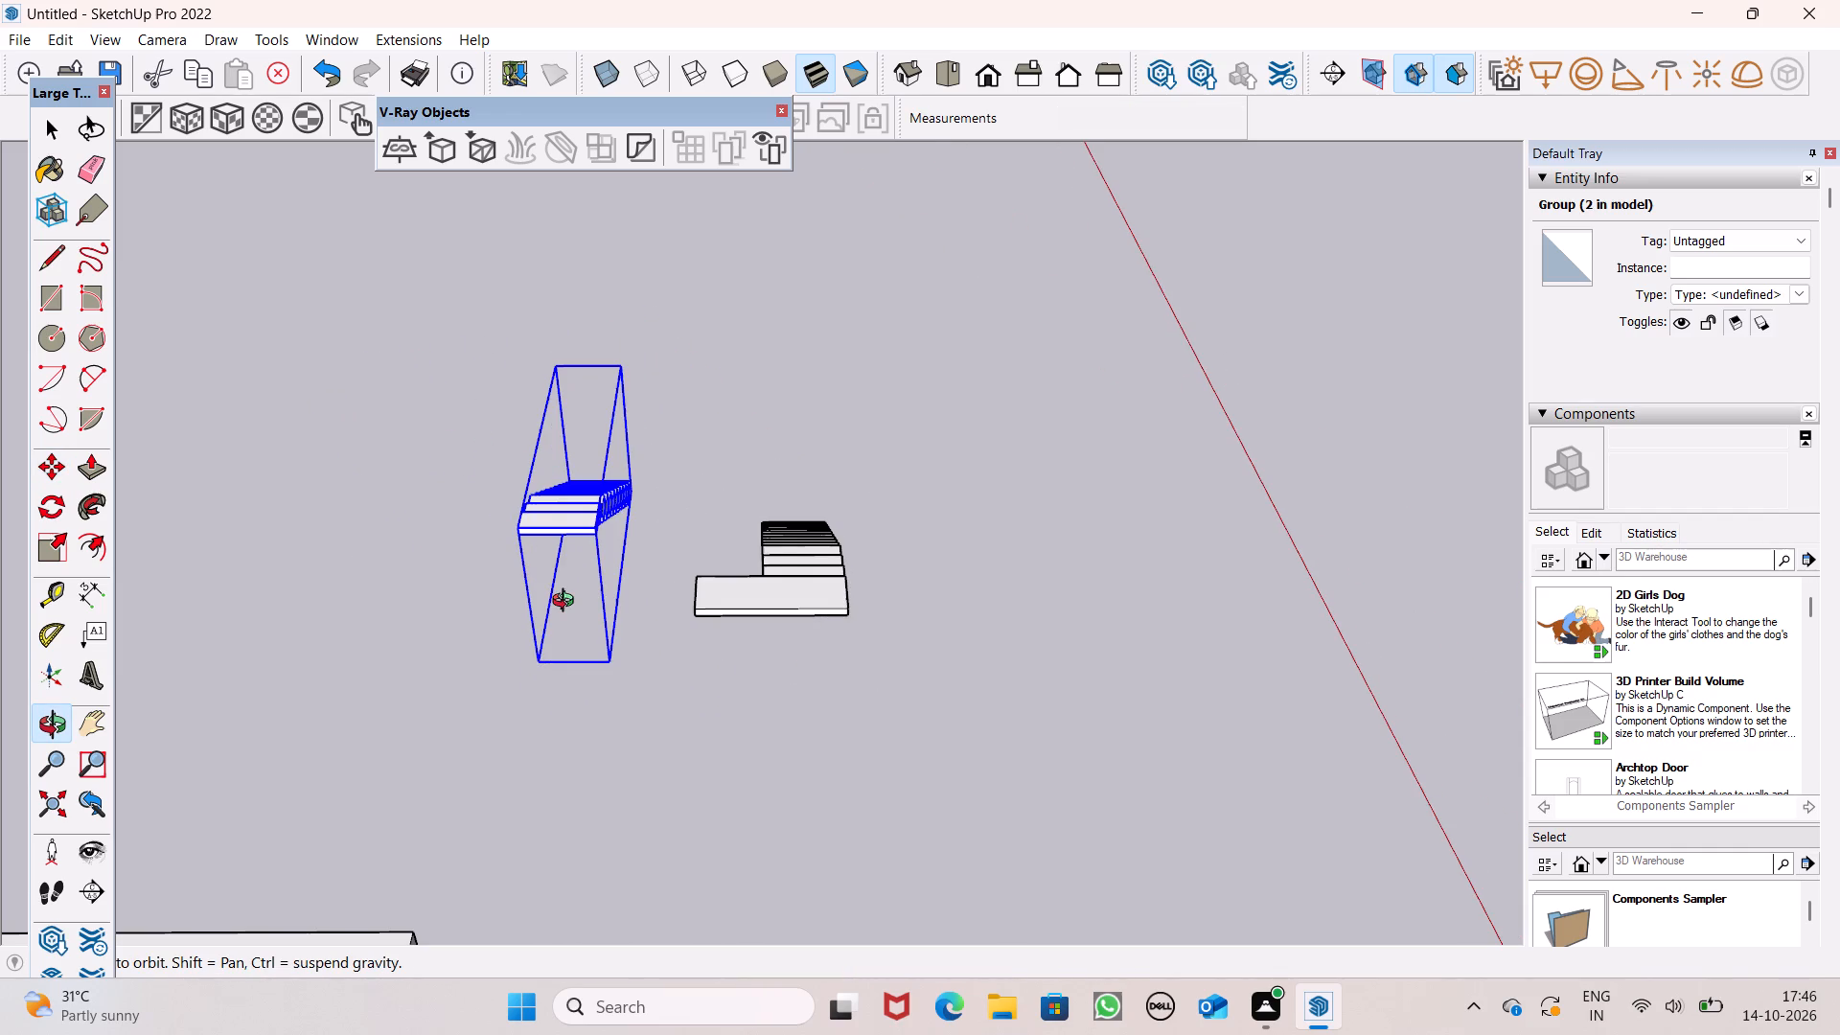
middle_click_drag(567, 603, 954, 674)
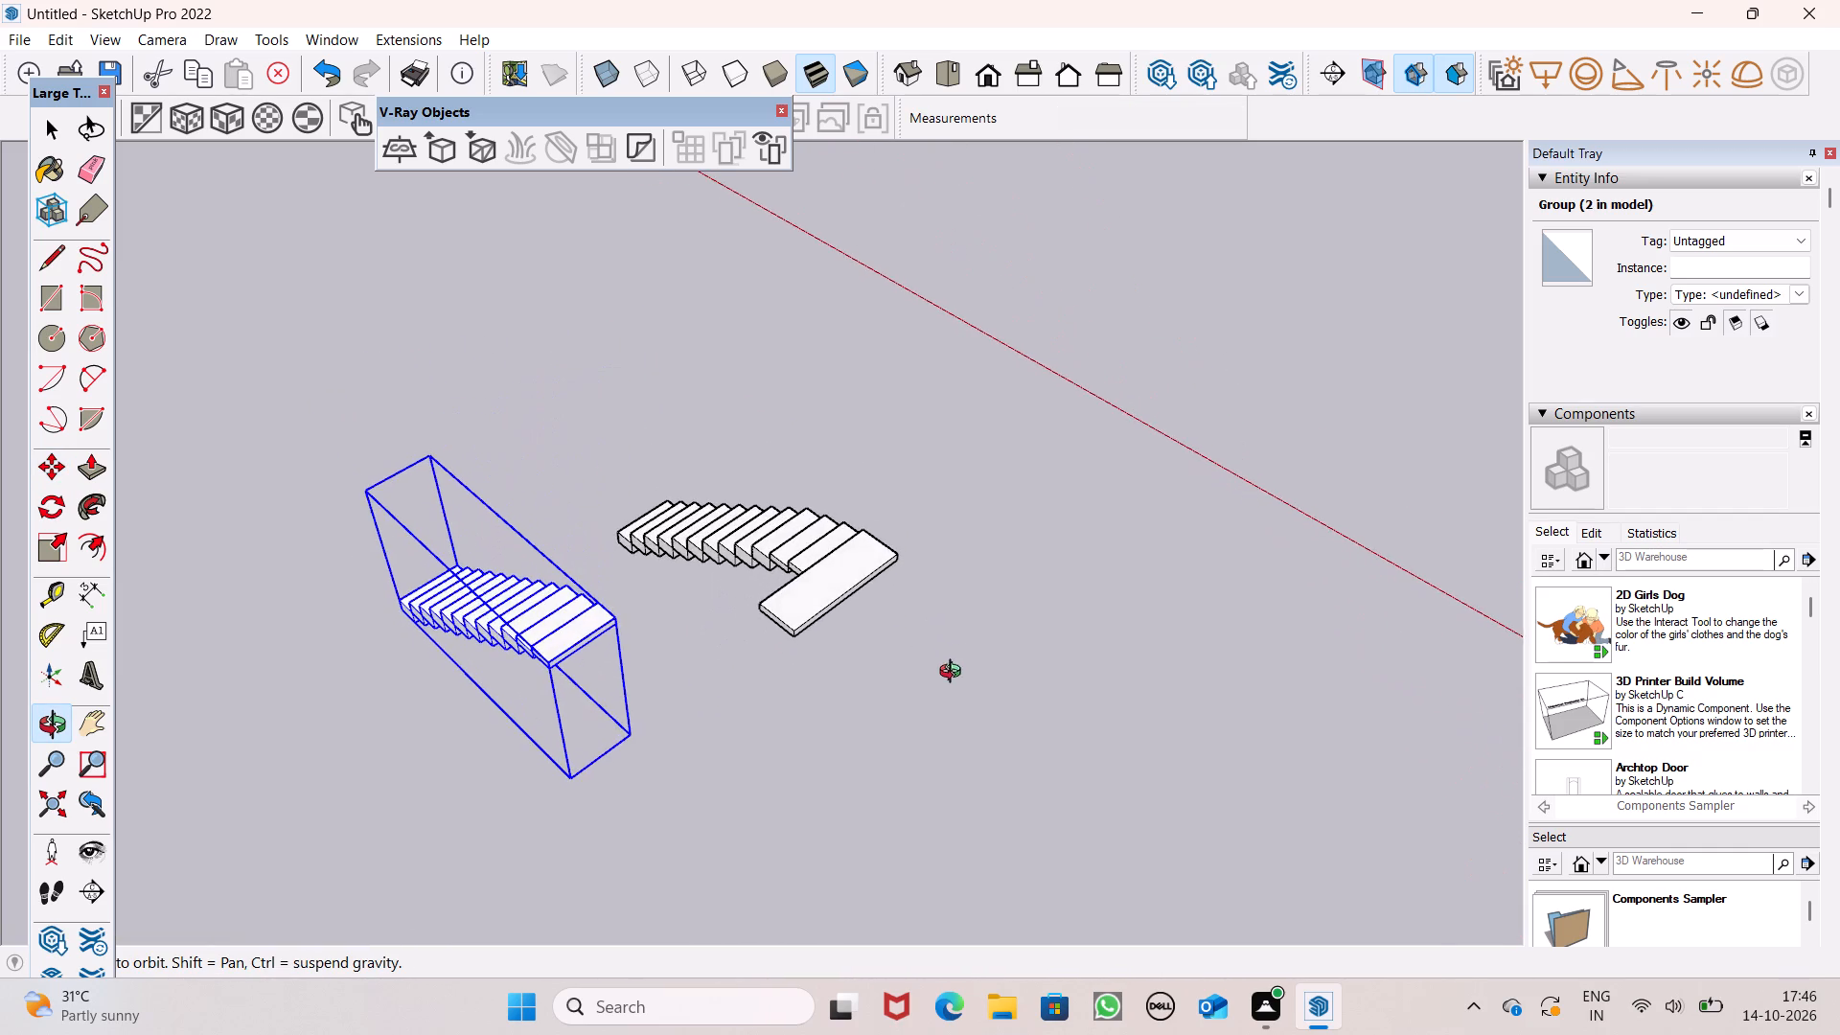
middle_click_drag(954, 674, 1379, 588)
middle_click_drag(855, 696, 1253, 636)
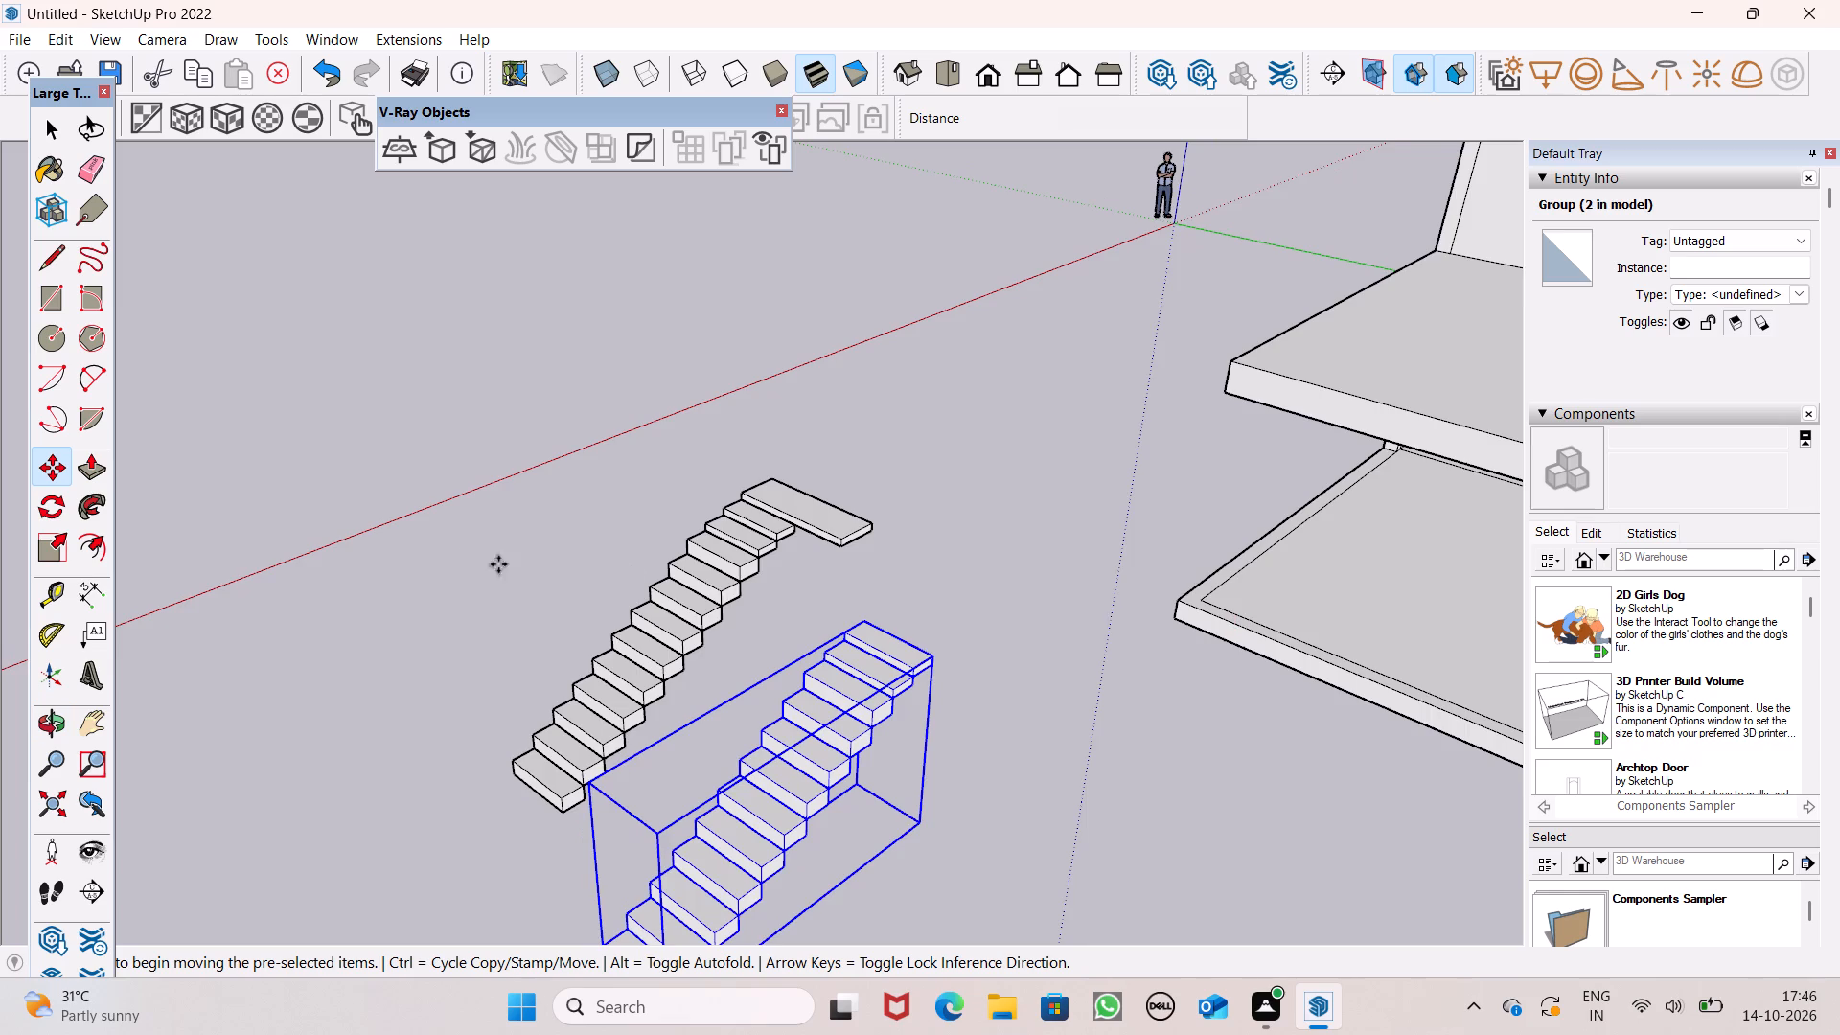
scroll(462, 551, "down", 3)
middle_click_drag(608, 685, 808, 715)
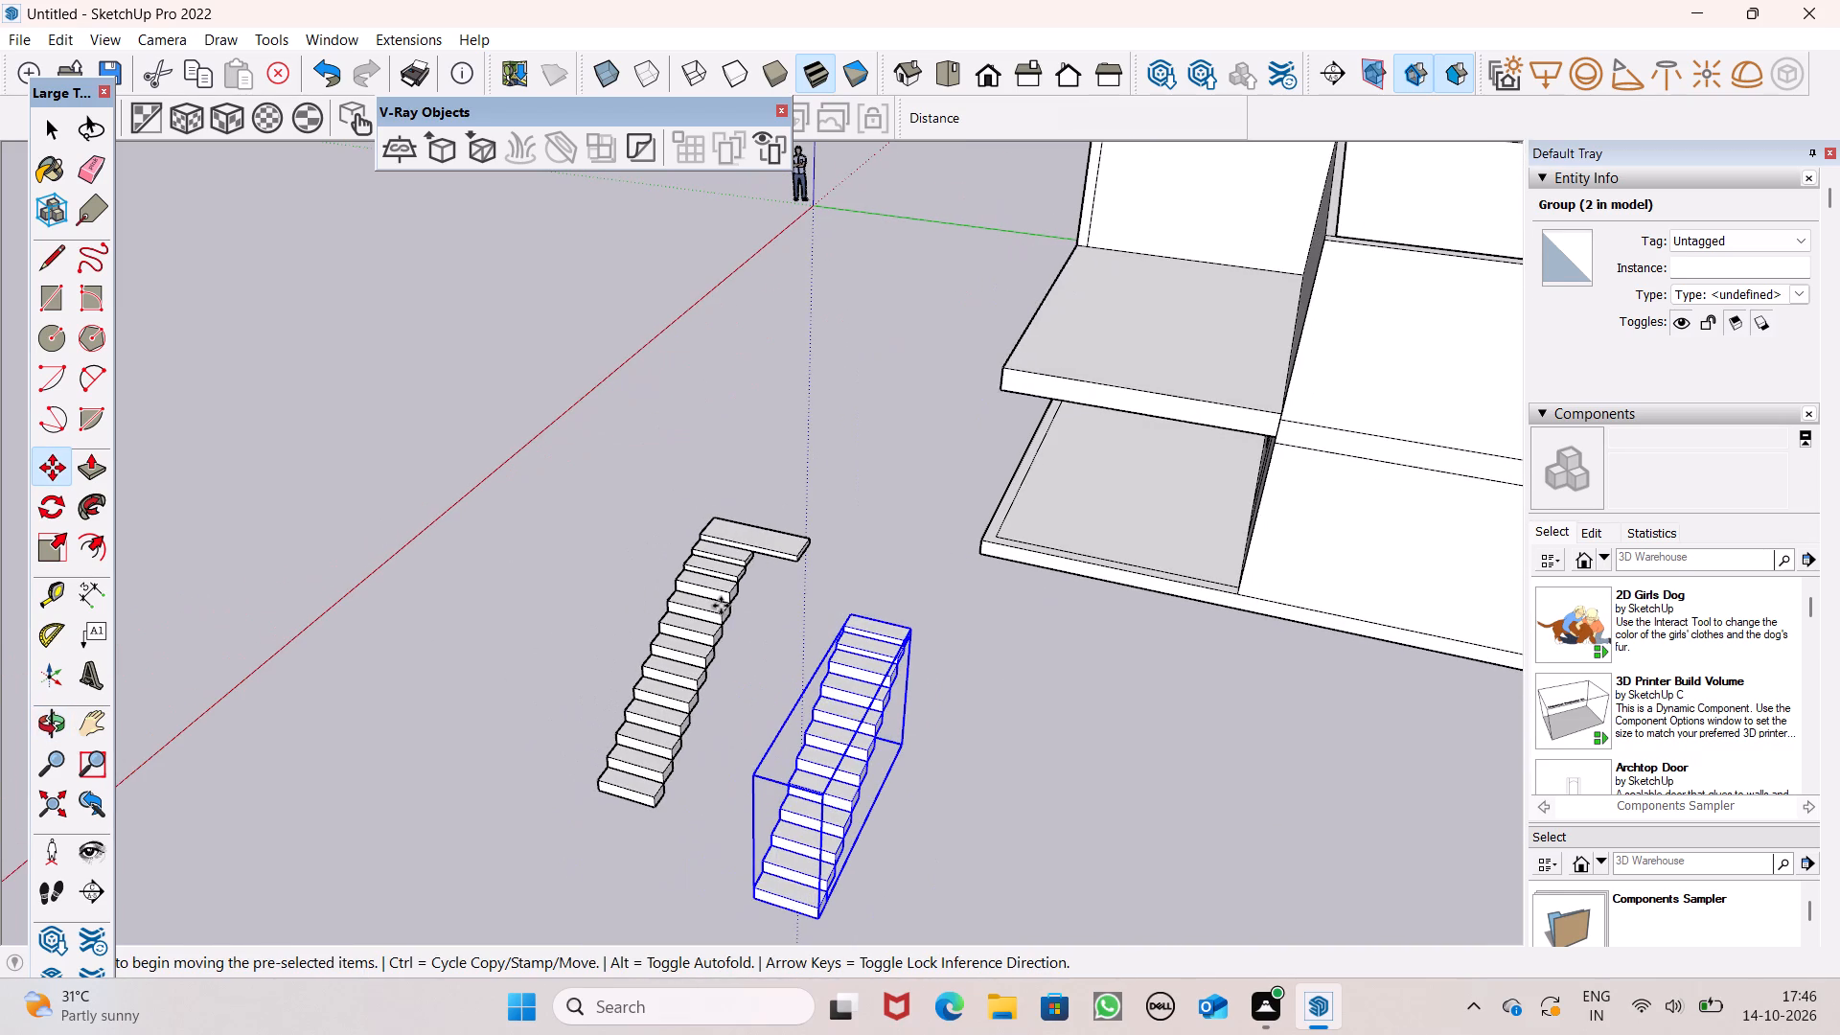
left_click(39, 515)
scroll(422, 455, "down", 3)
middle_click_drag(619, 710, 746, 712)
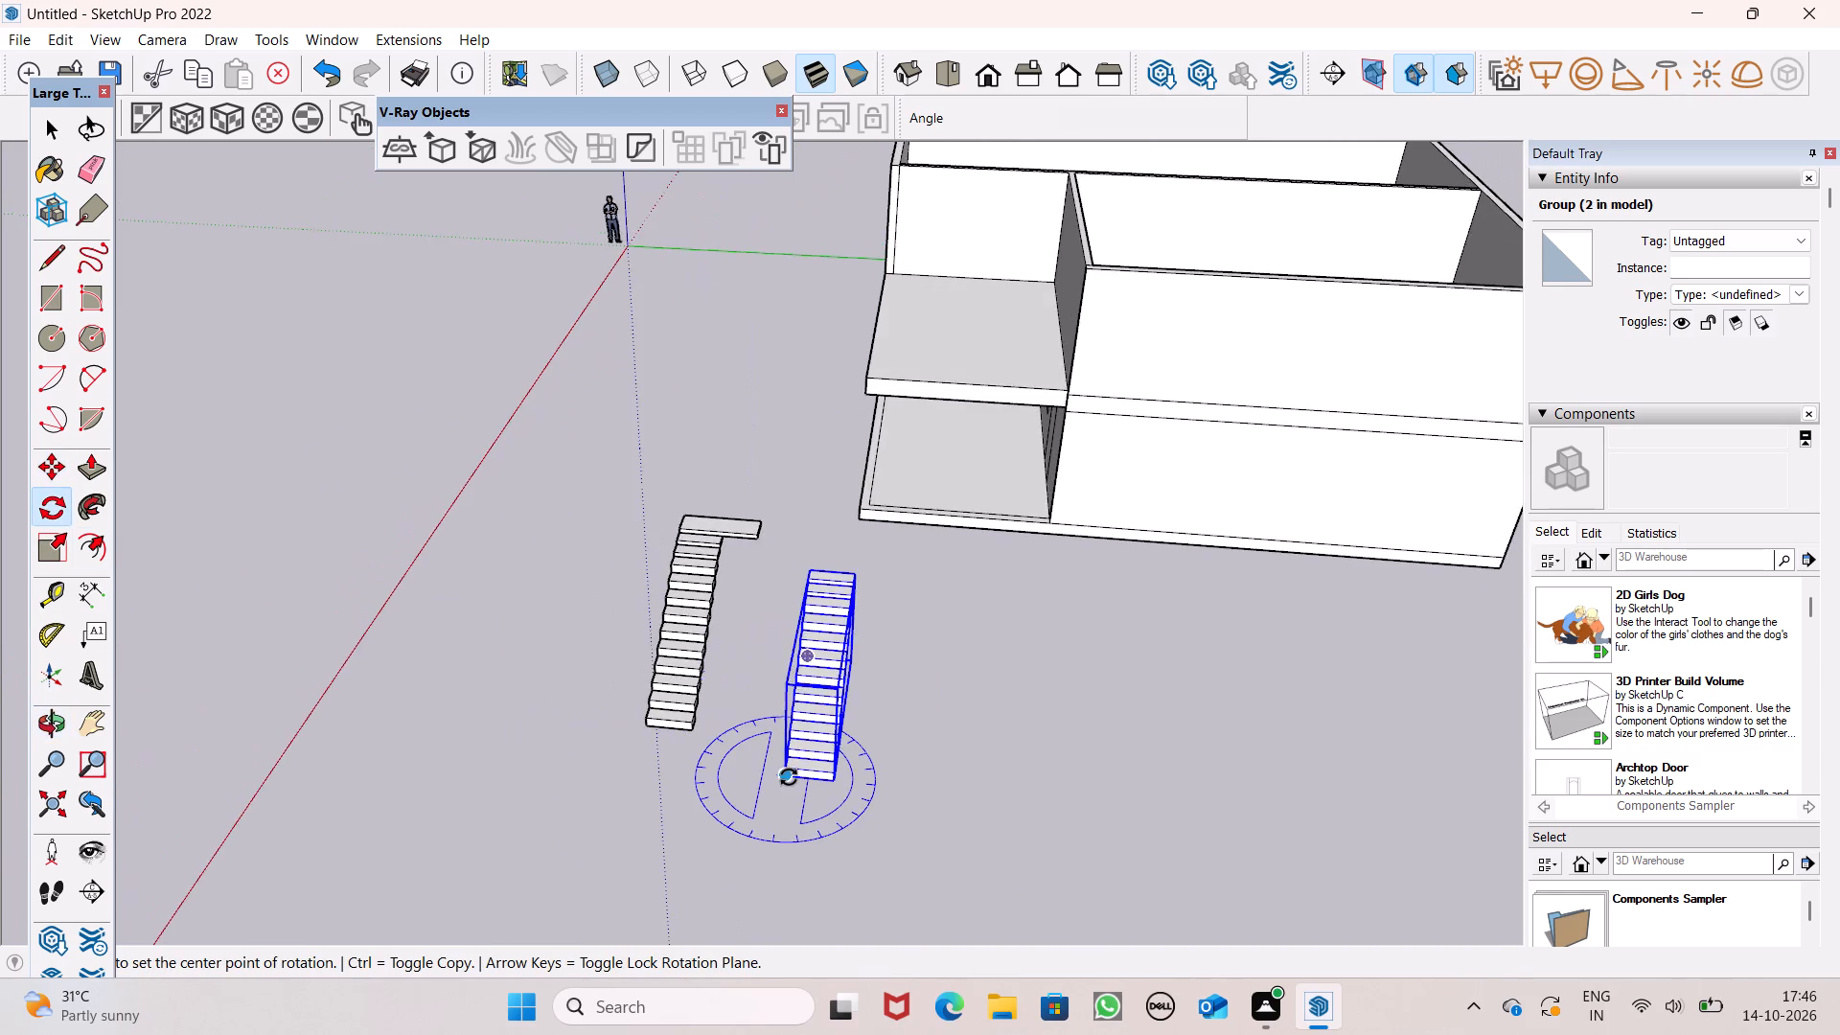
scroll(789, 779, "up", 3)
scroll(789, 779, "down", 1)
scroll(789, 779, "up", 2)
left_click(784, 770)
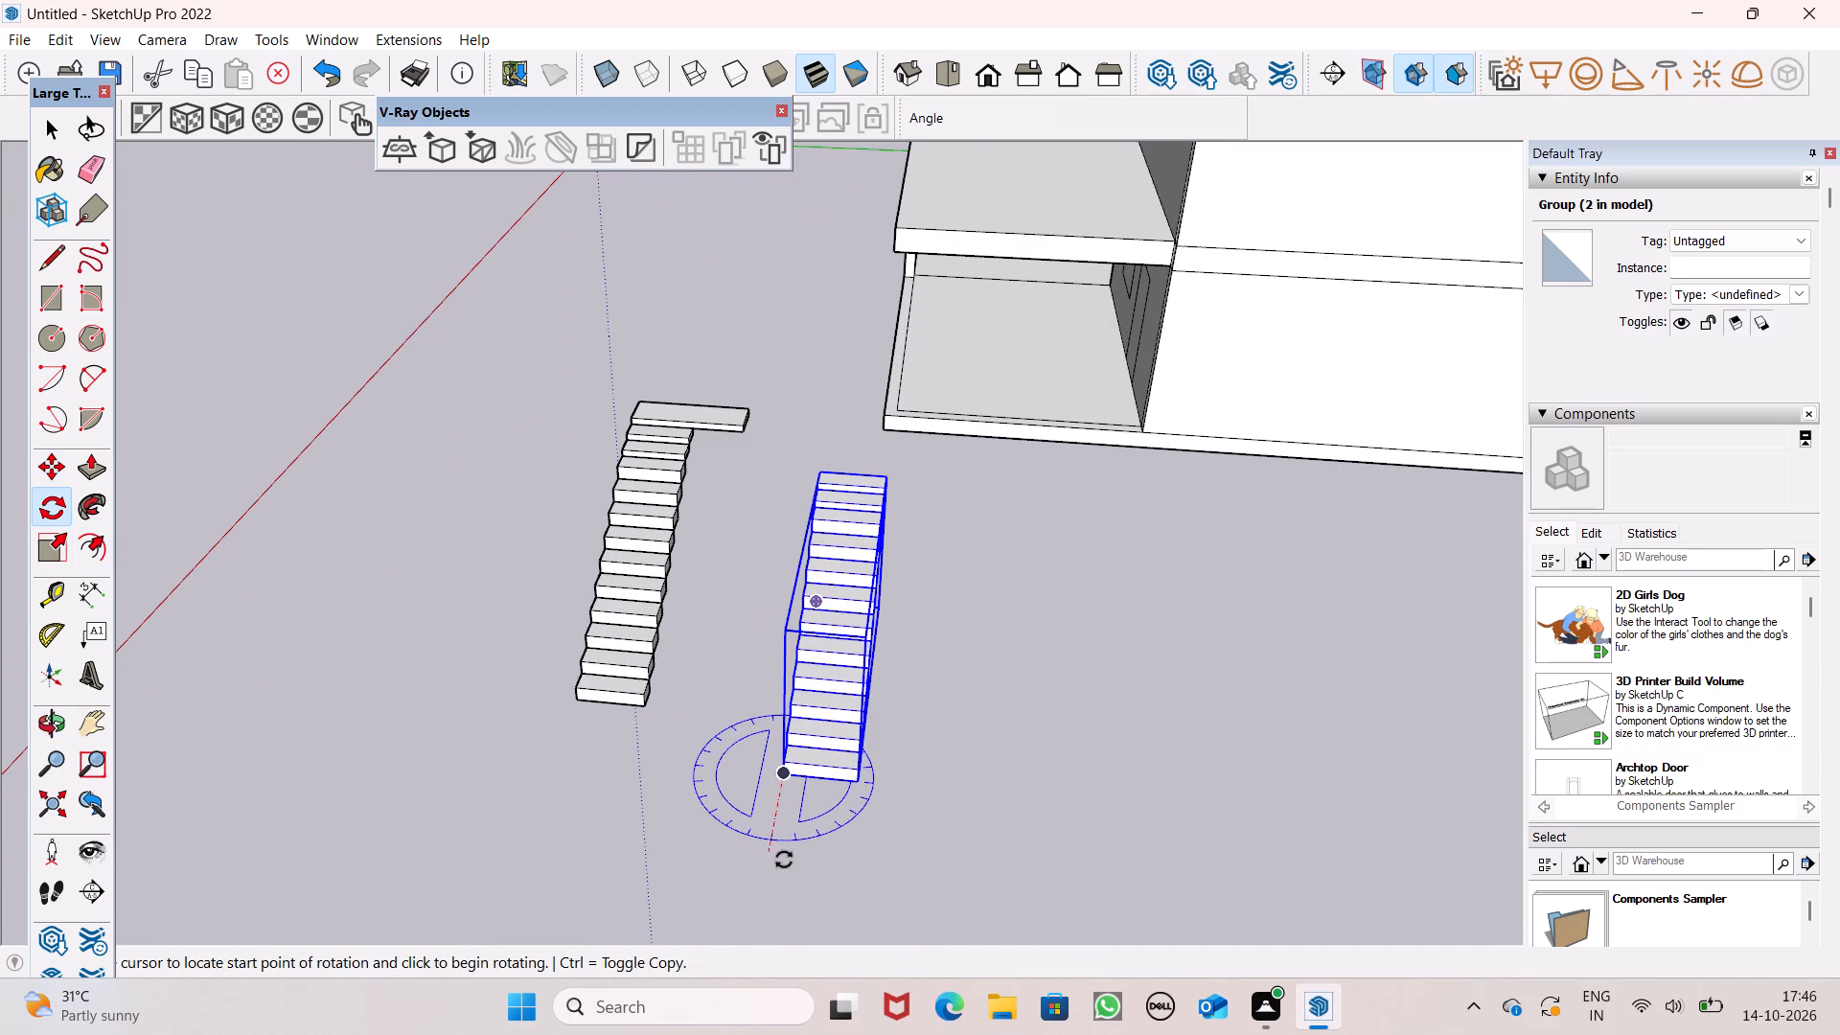
left_click(774, 878)
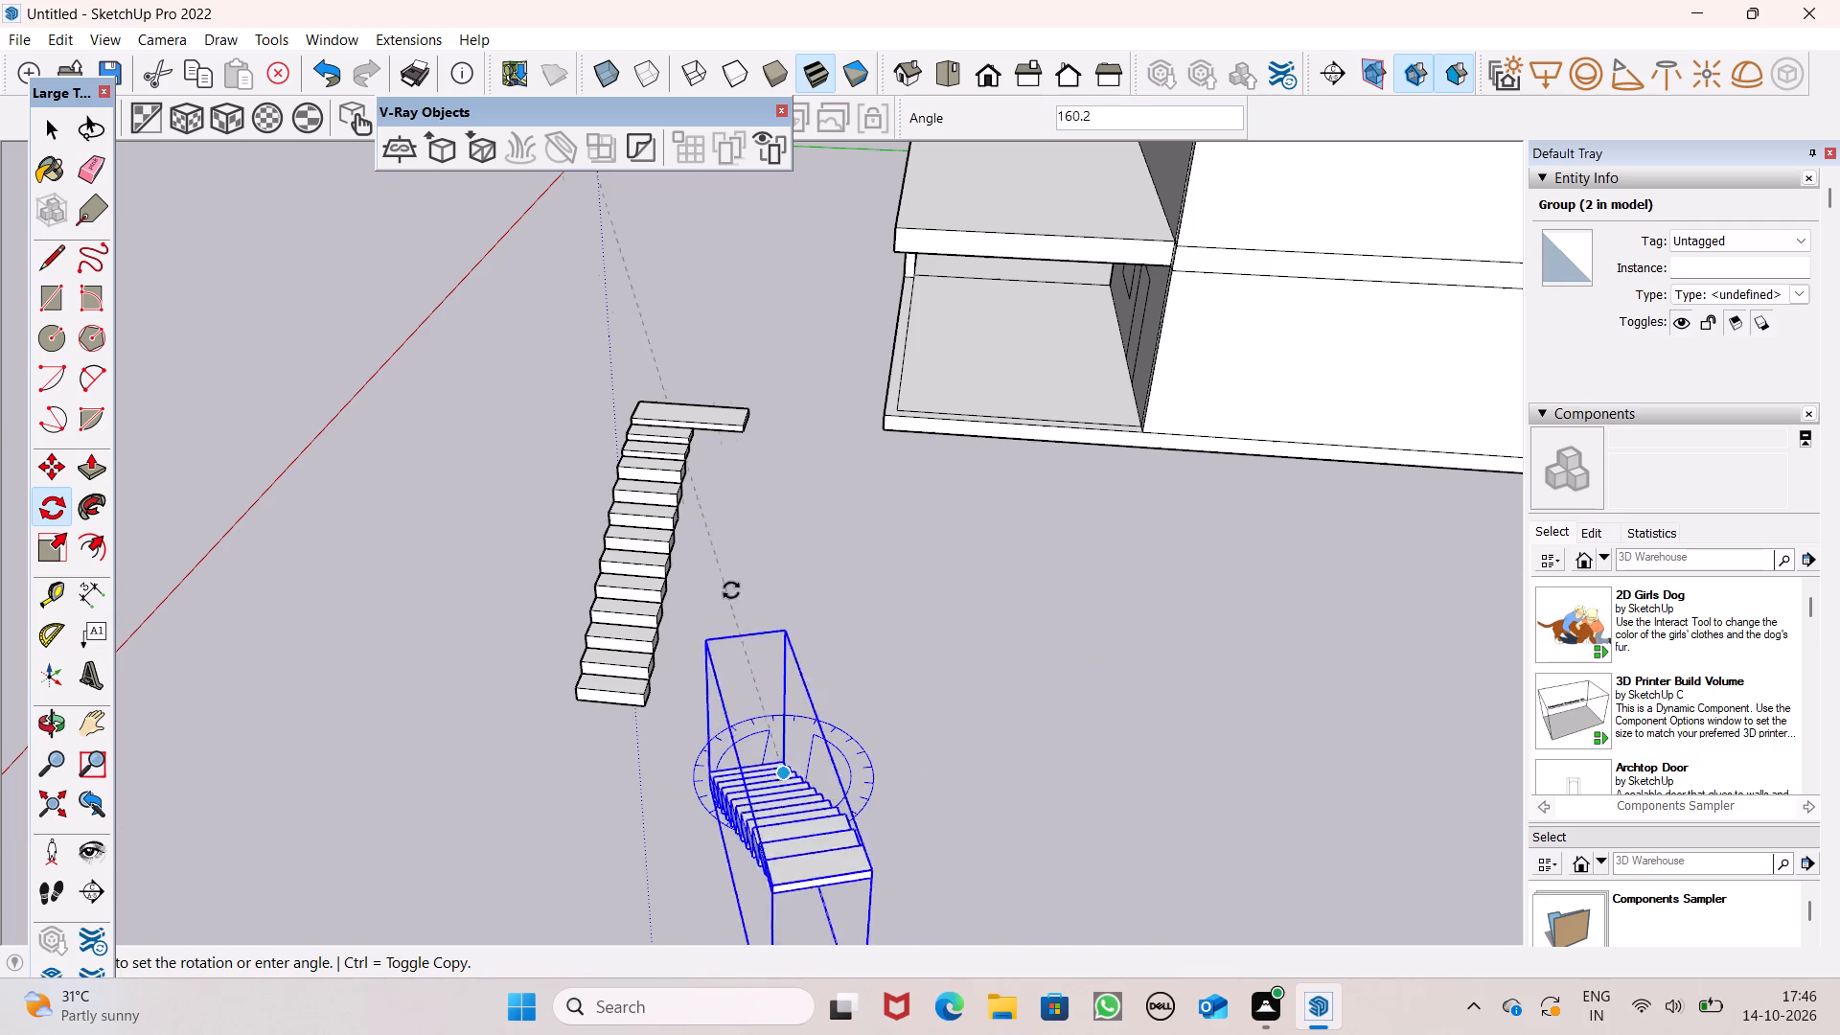
left_click(800, 593)
key("space")
scroll(745, 563, "down", 5)
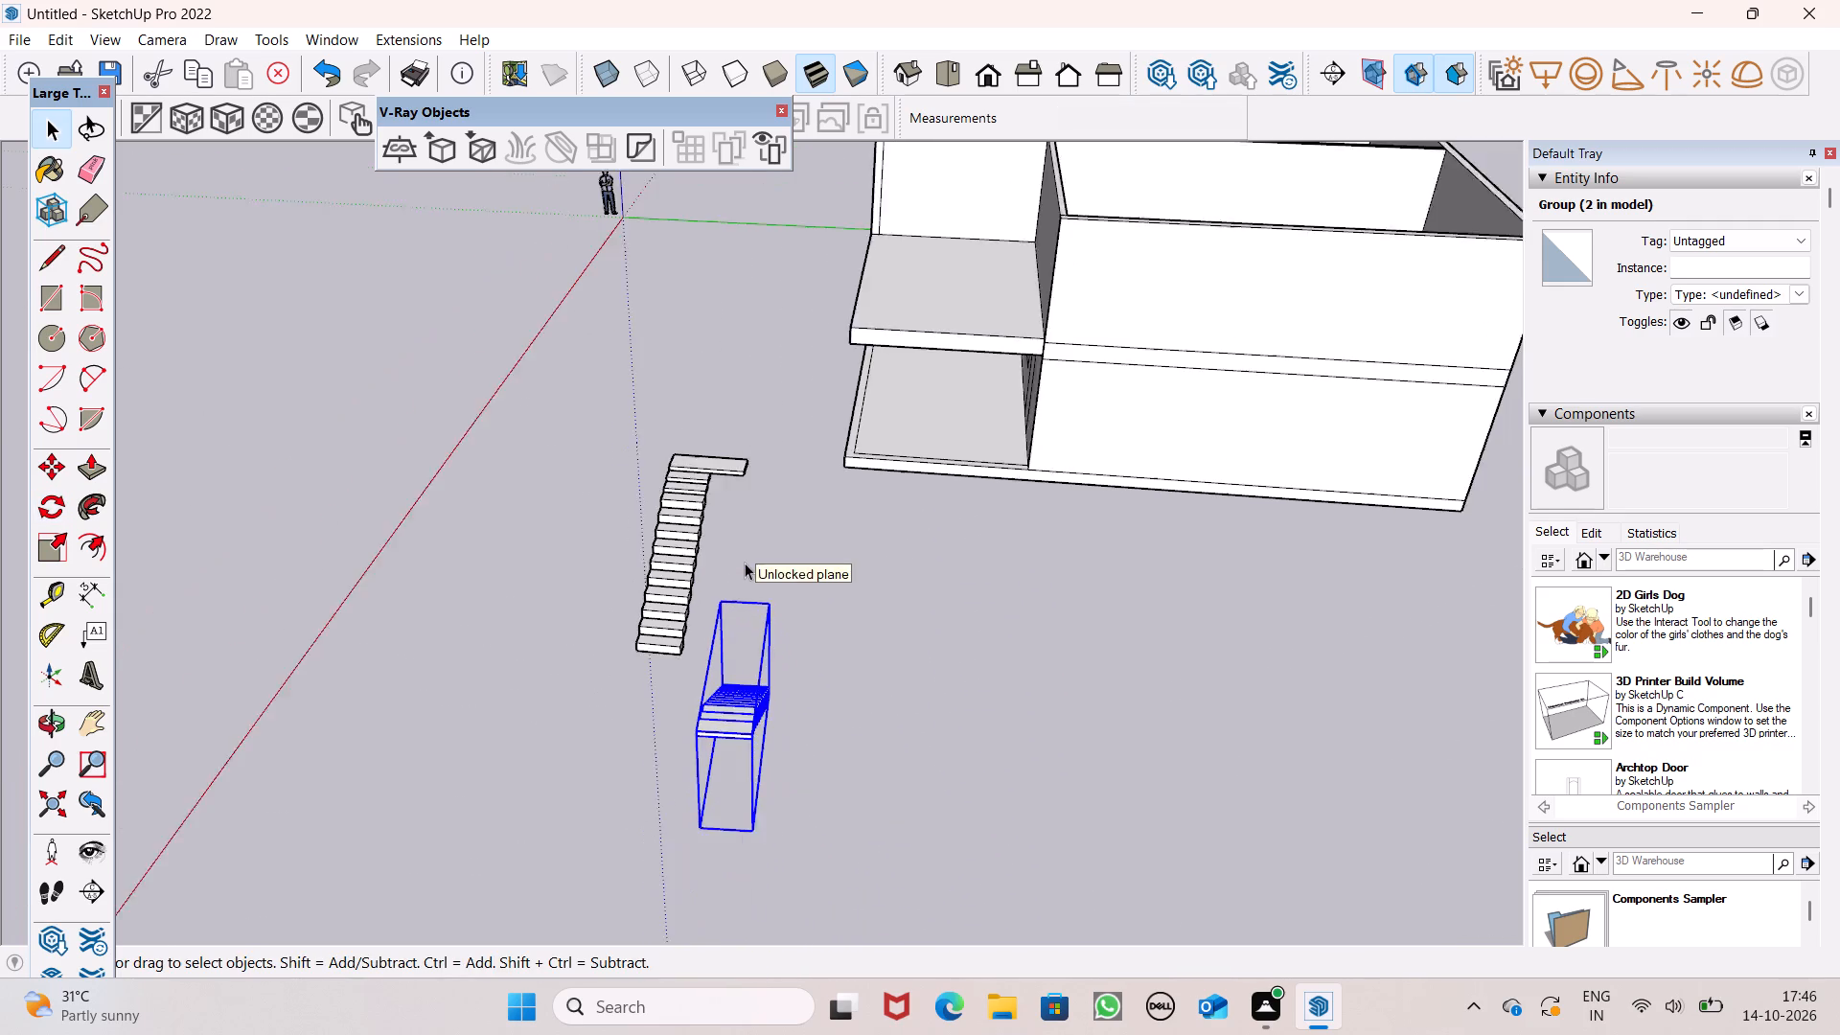
Undo the last rotation of the copied staircase.
middle_click_drag(747, 574, 532, 698)
scroll(628, 508, "up", 2)
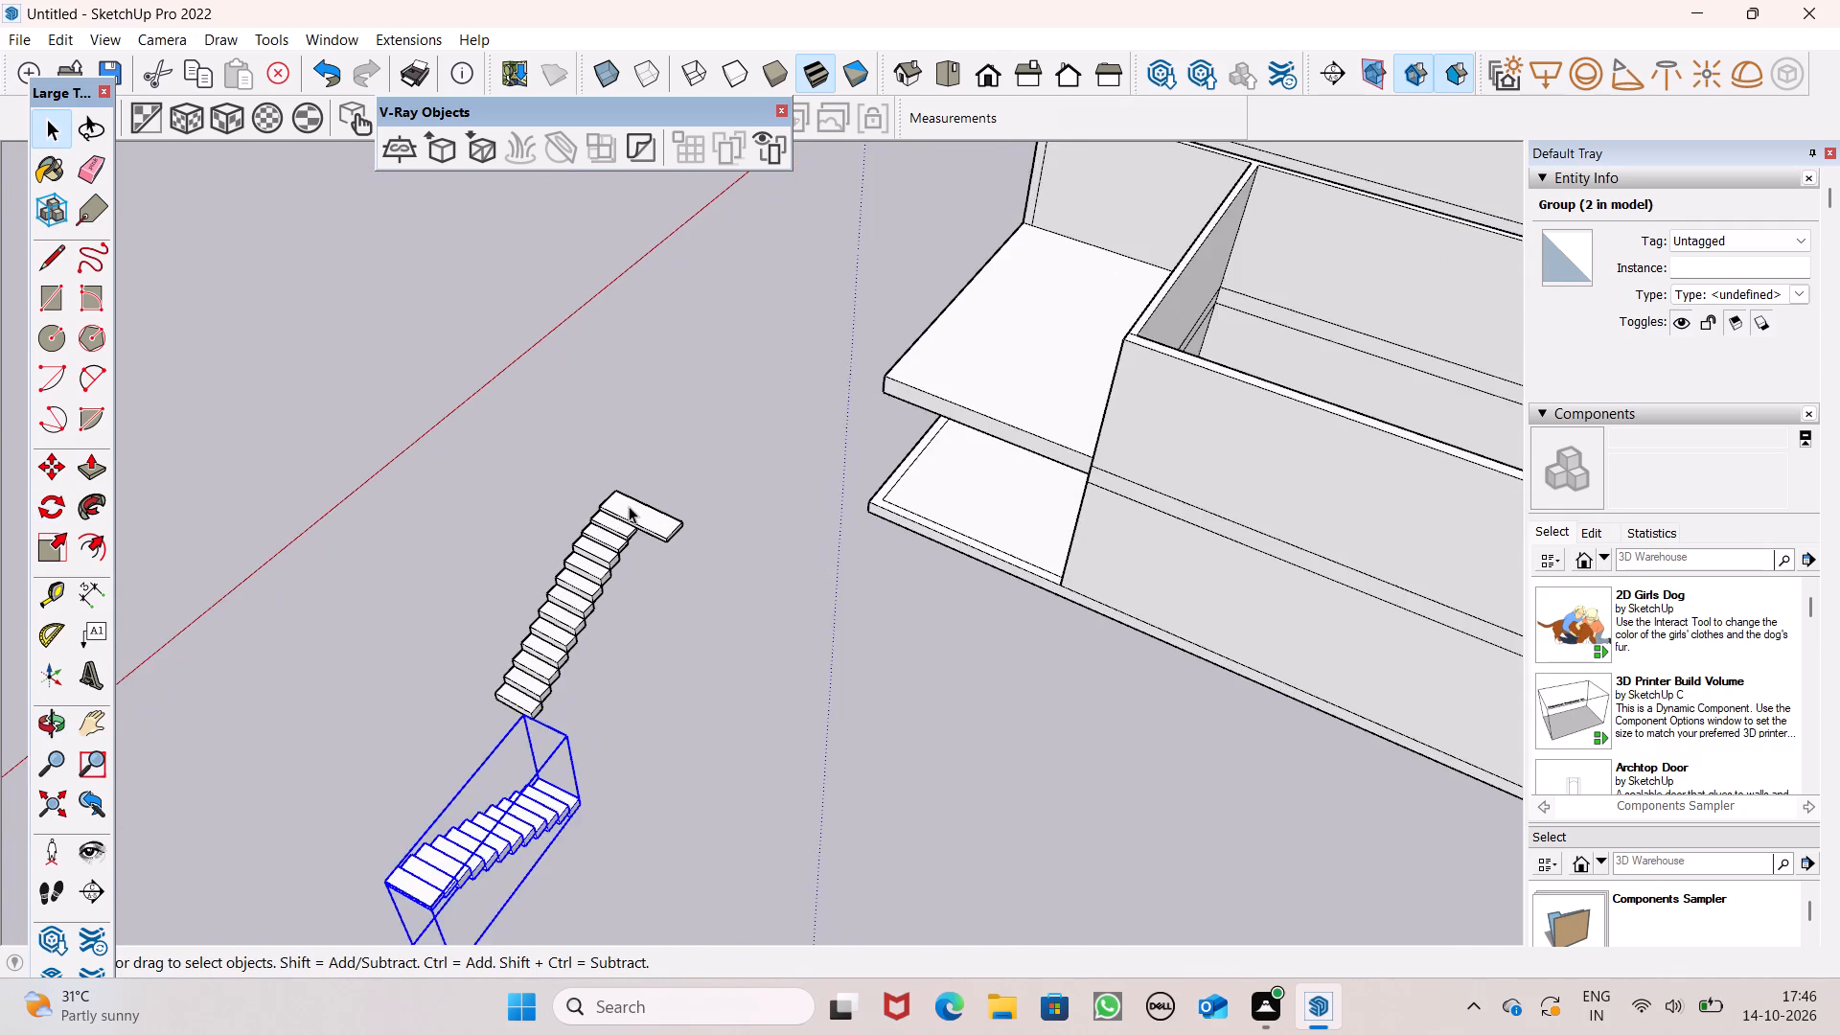
scroll(629, 506, "down", 5)
middle_click_drag(619, 656, 573, 631)
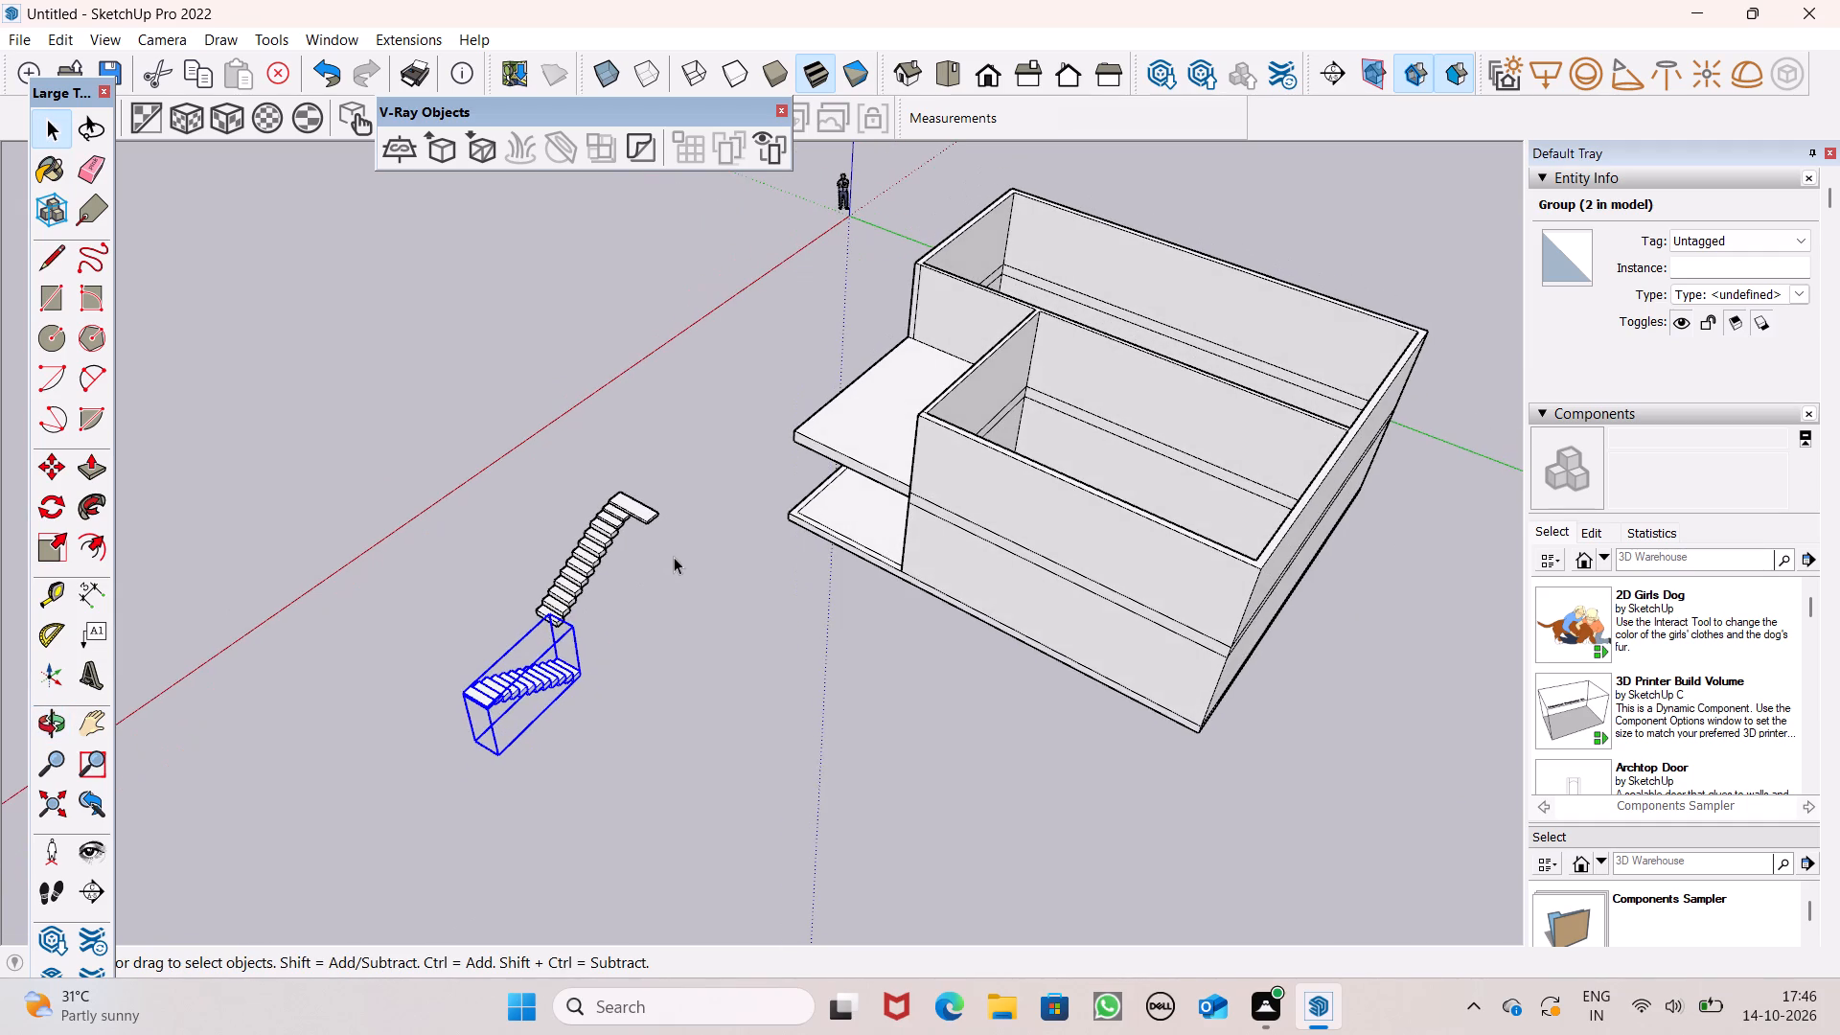
scroll(684, 551, "up", 1)
scroll(632, 622, "up", 1)
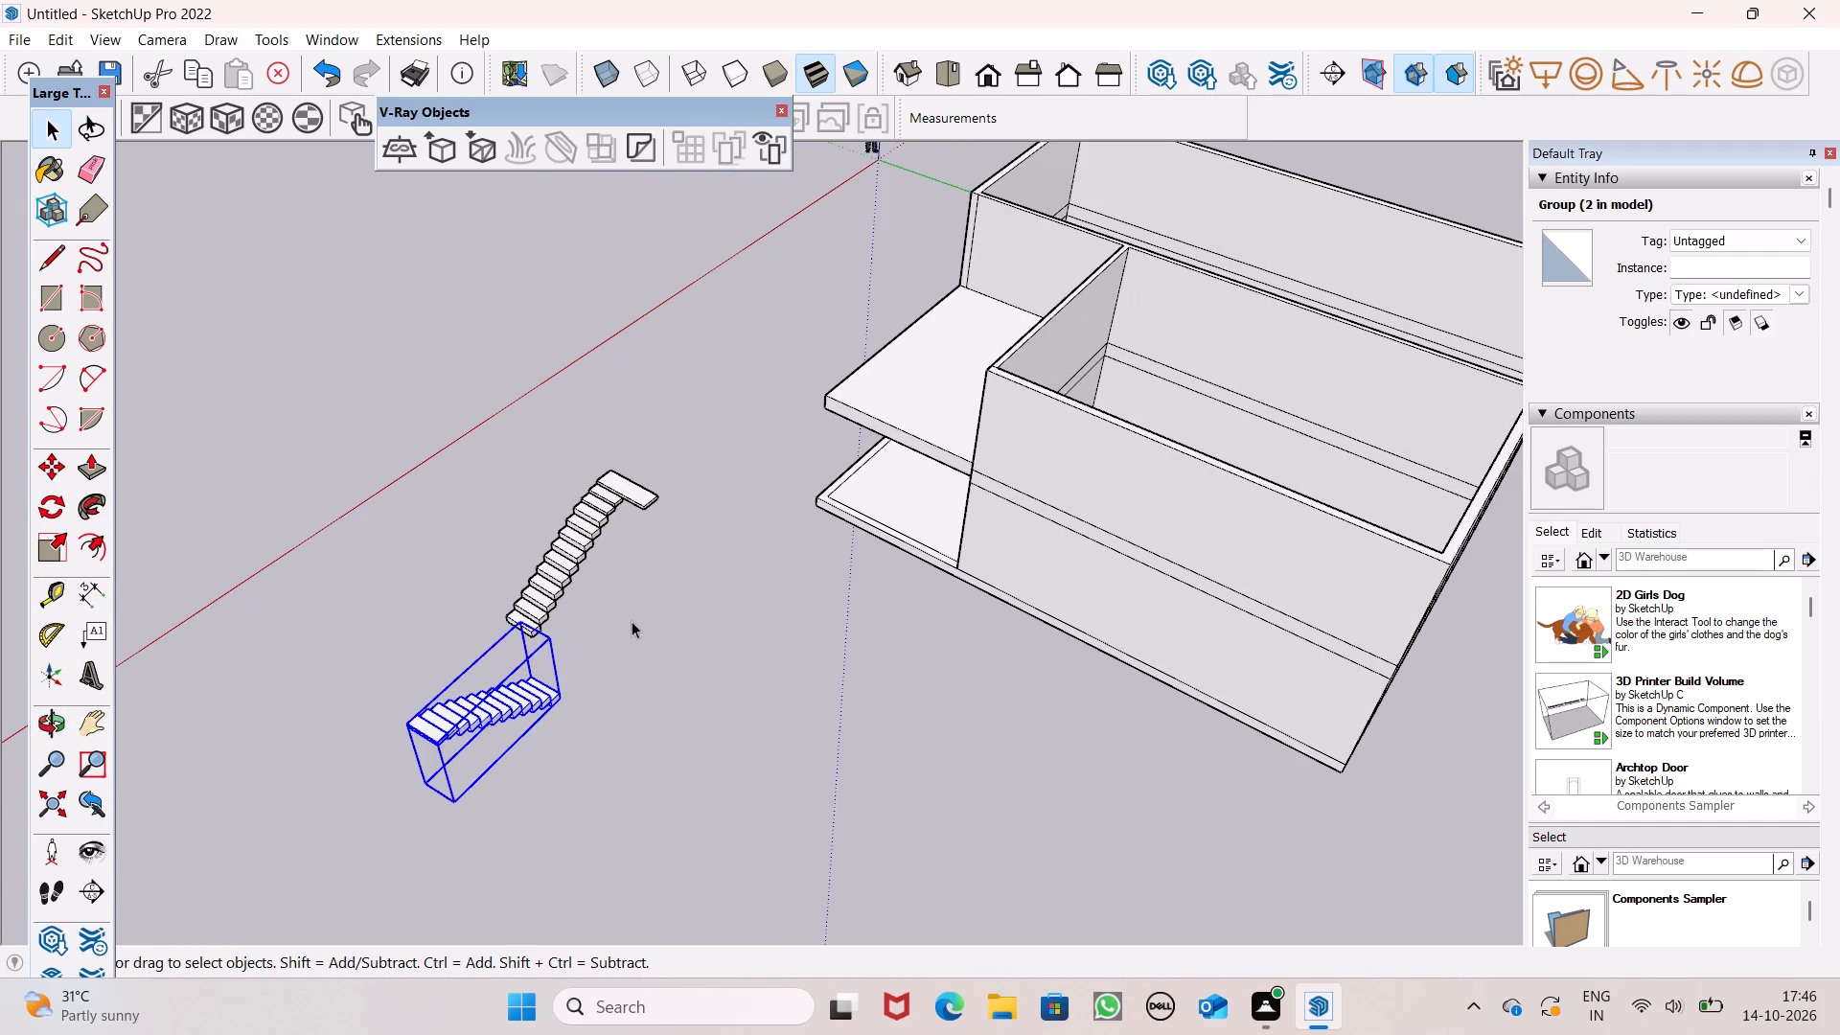
key("ctrl+z")
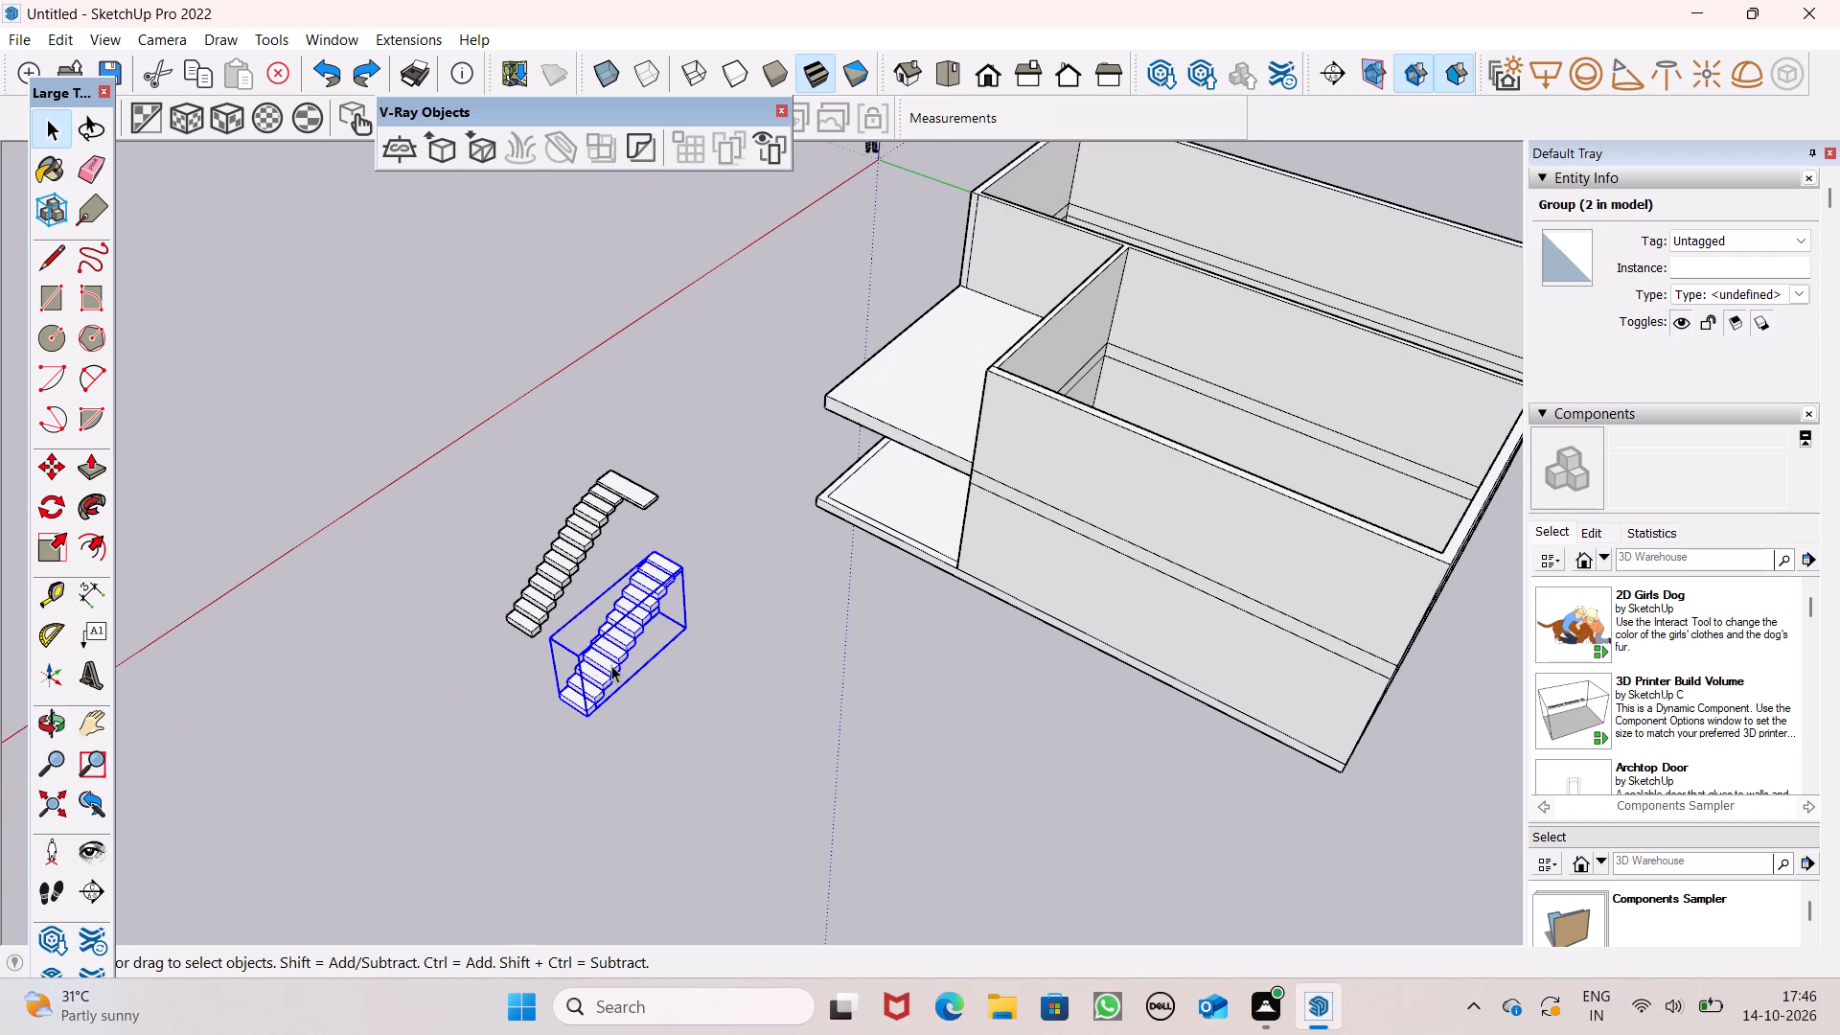
Rotate the copied staircase horizontally by about half a turn around the outer corner of its lowest tread.
middle_click_drag(639, 709, 786, 692)
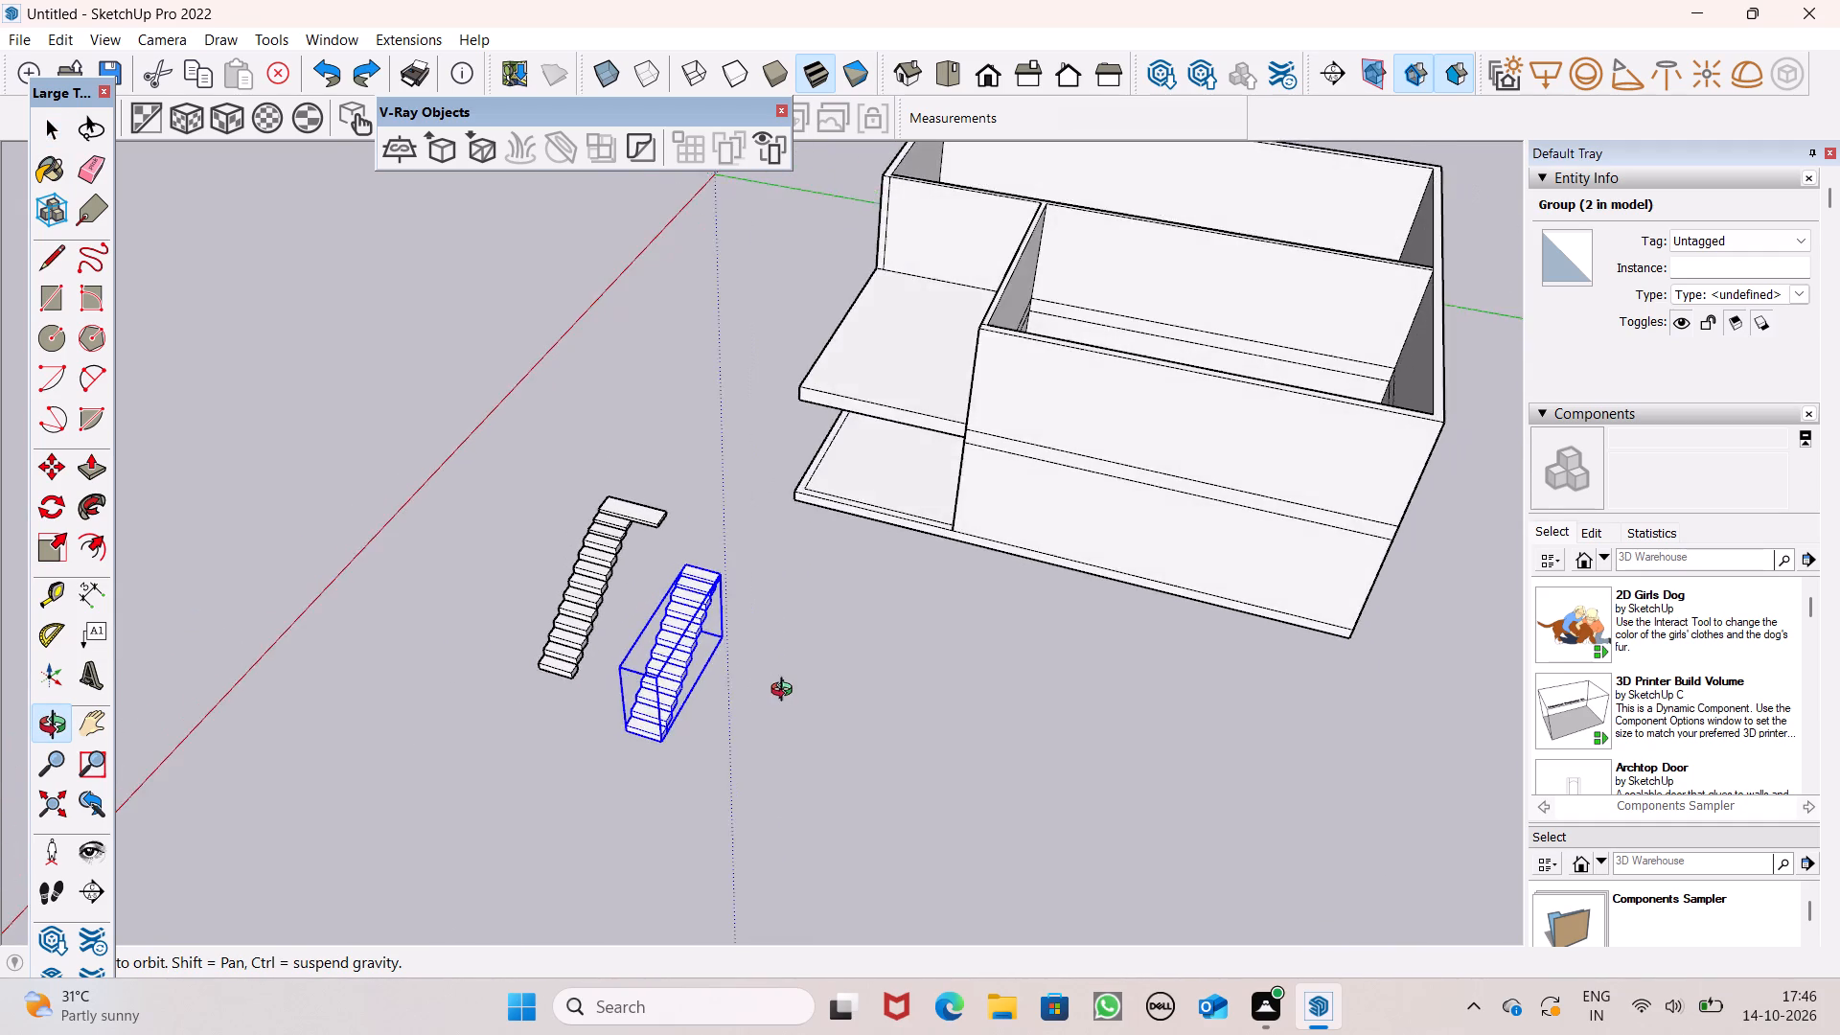
middle_click_drag(786, 692, 854, 690)
scroll(846, 599, "up", 2)
scroll(827, 587, "down", 1)
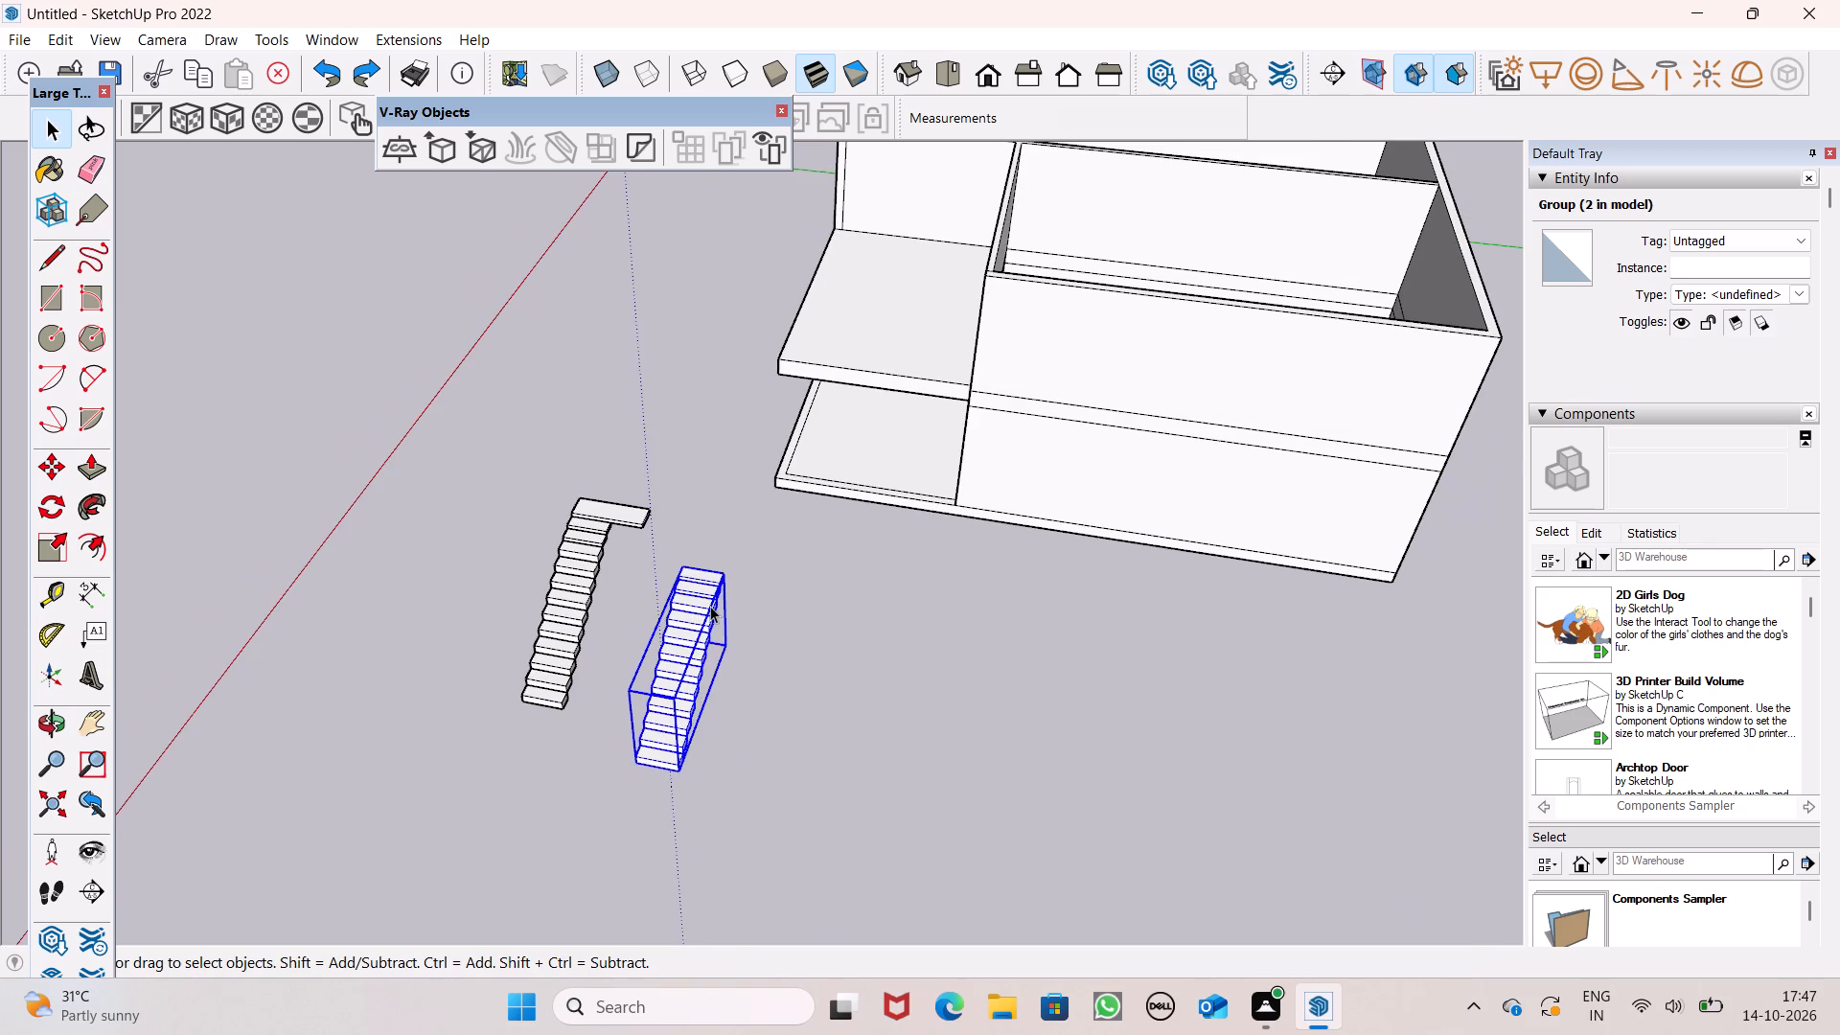
middle_click_drag(737, 645, 816, 613)
scroll(770, 653, "up", 1)
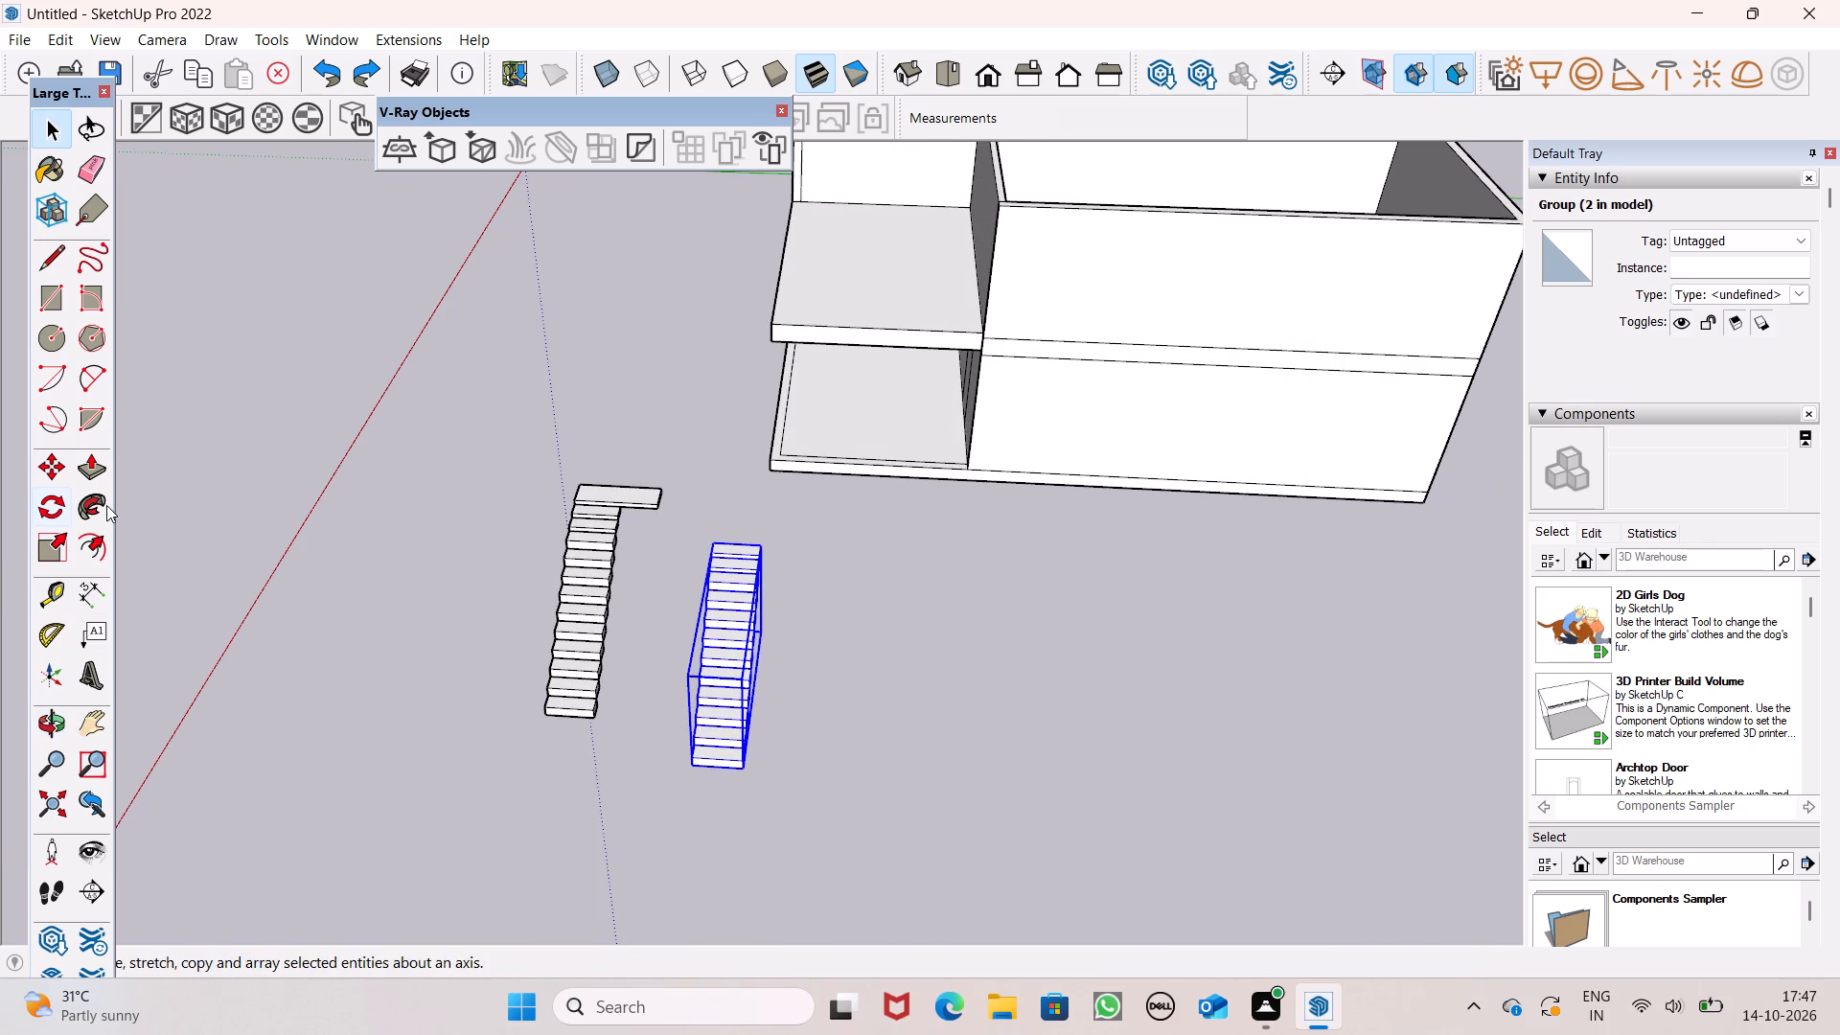
left_click(55, 511)
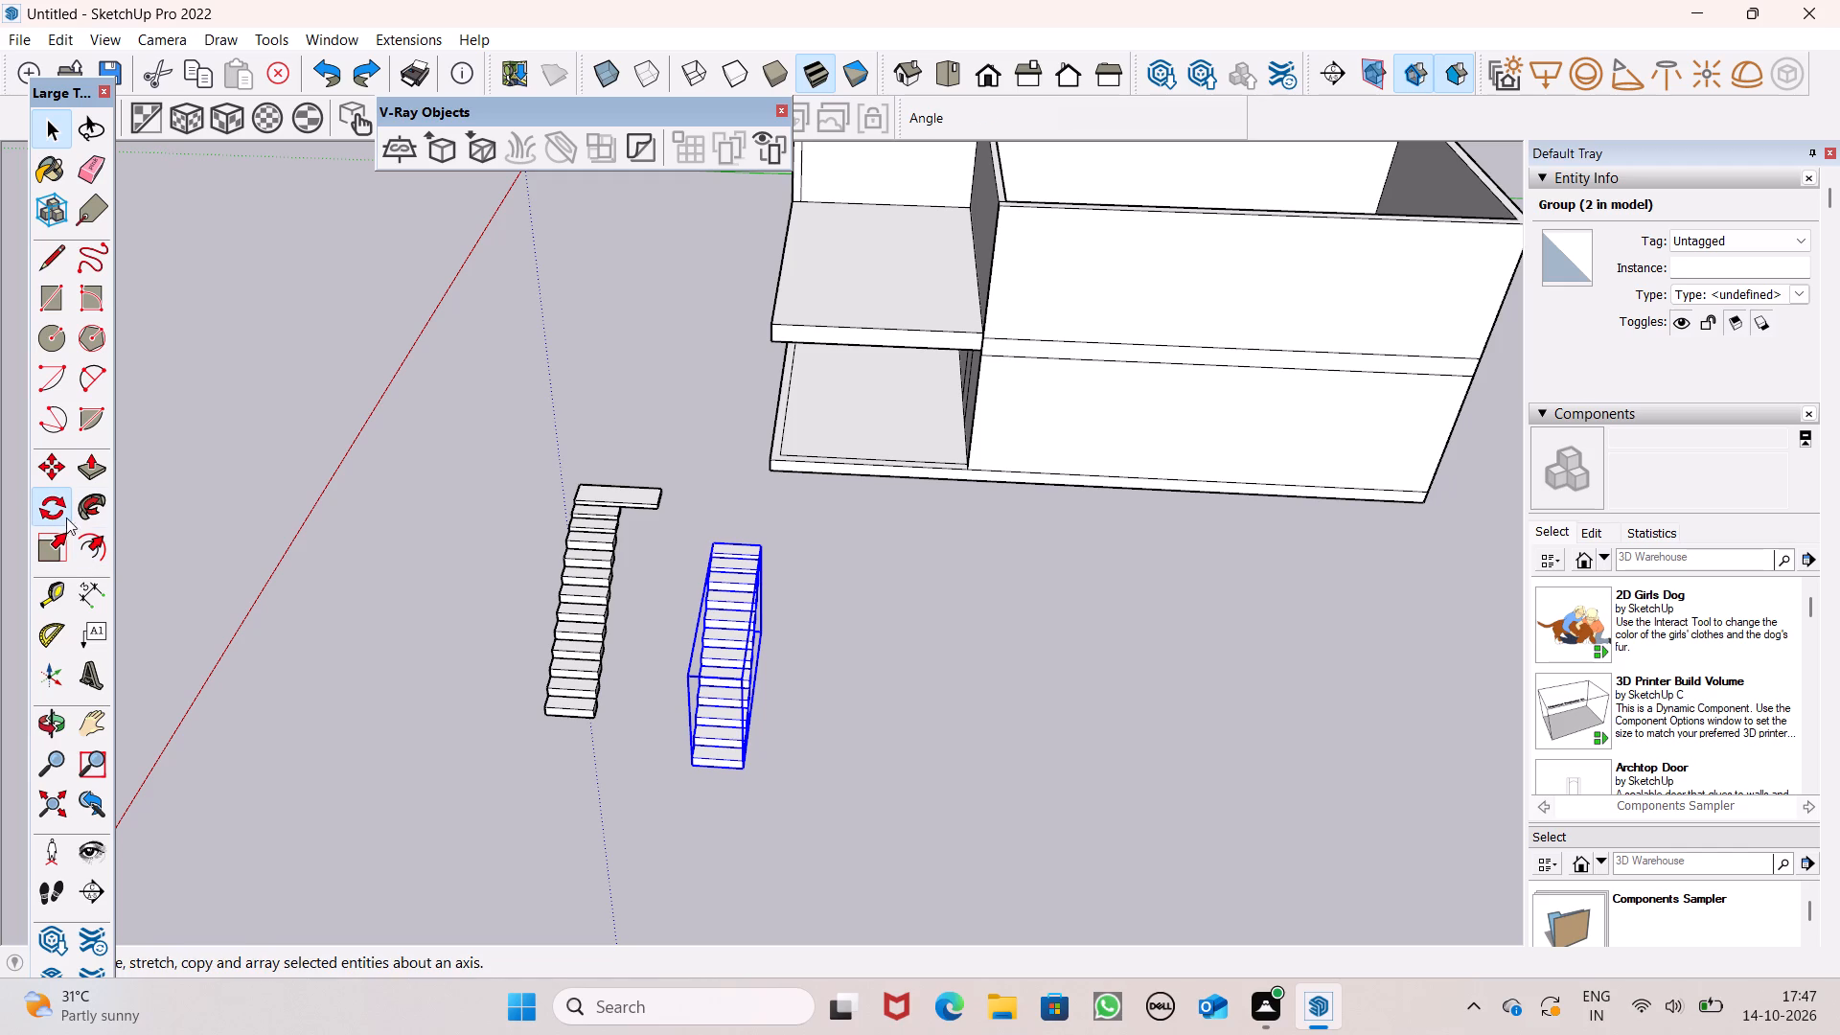
left_click(749, 766)
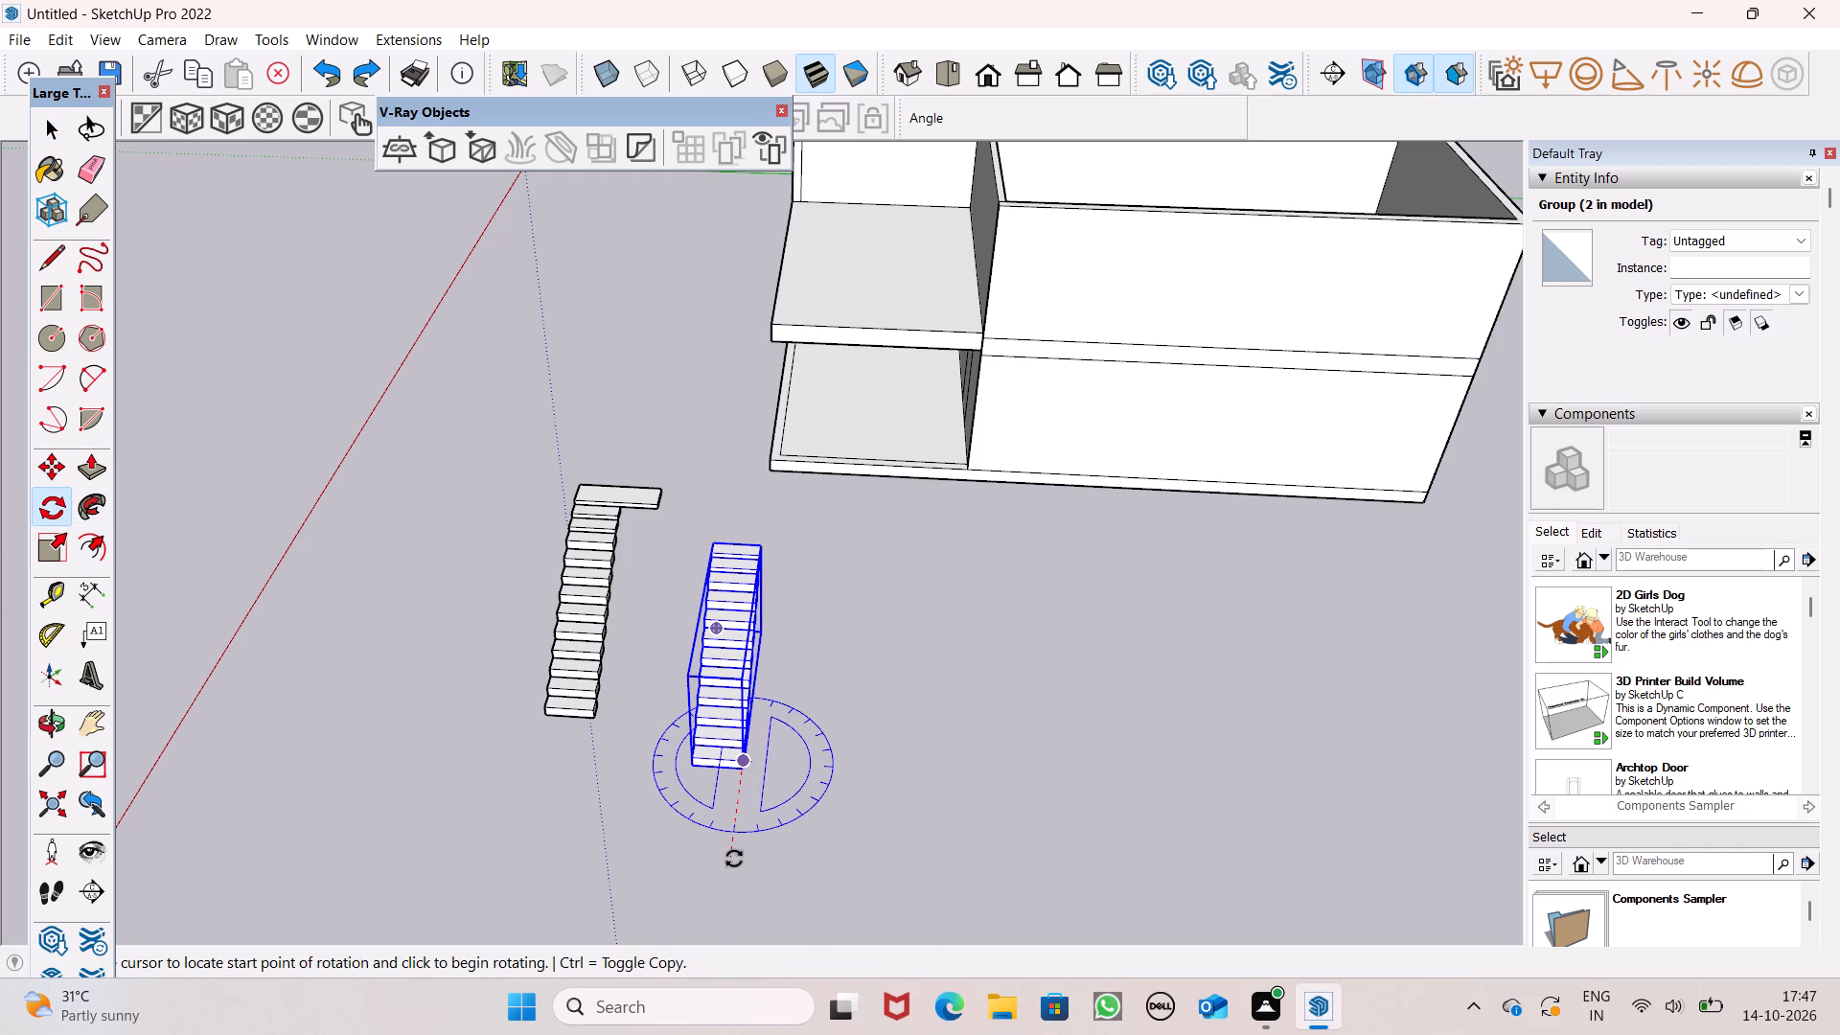
left_click(734, 859)
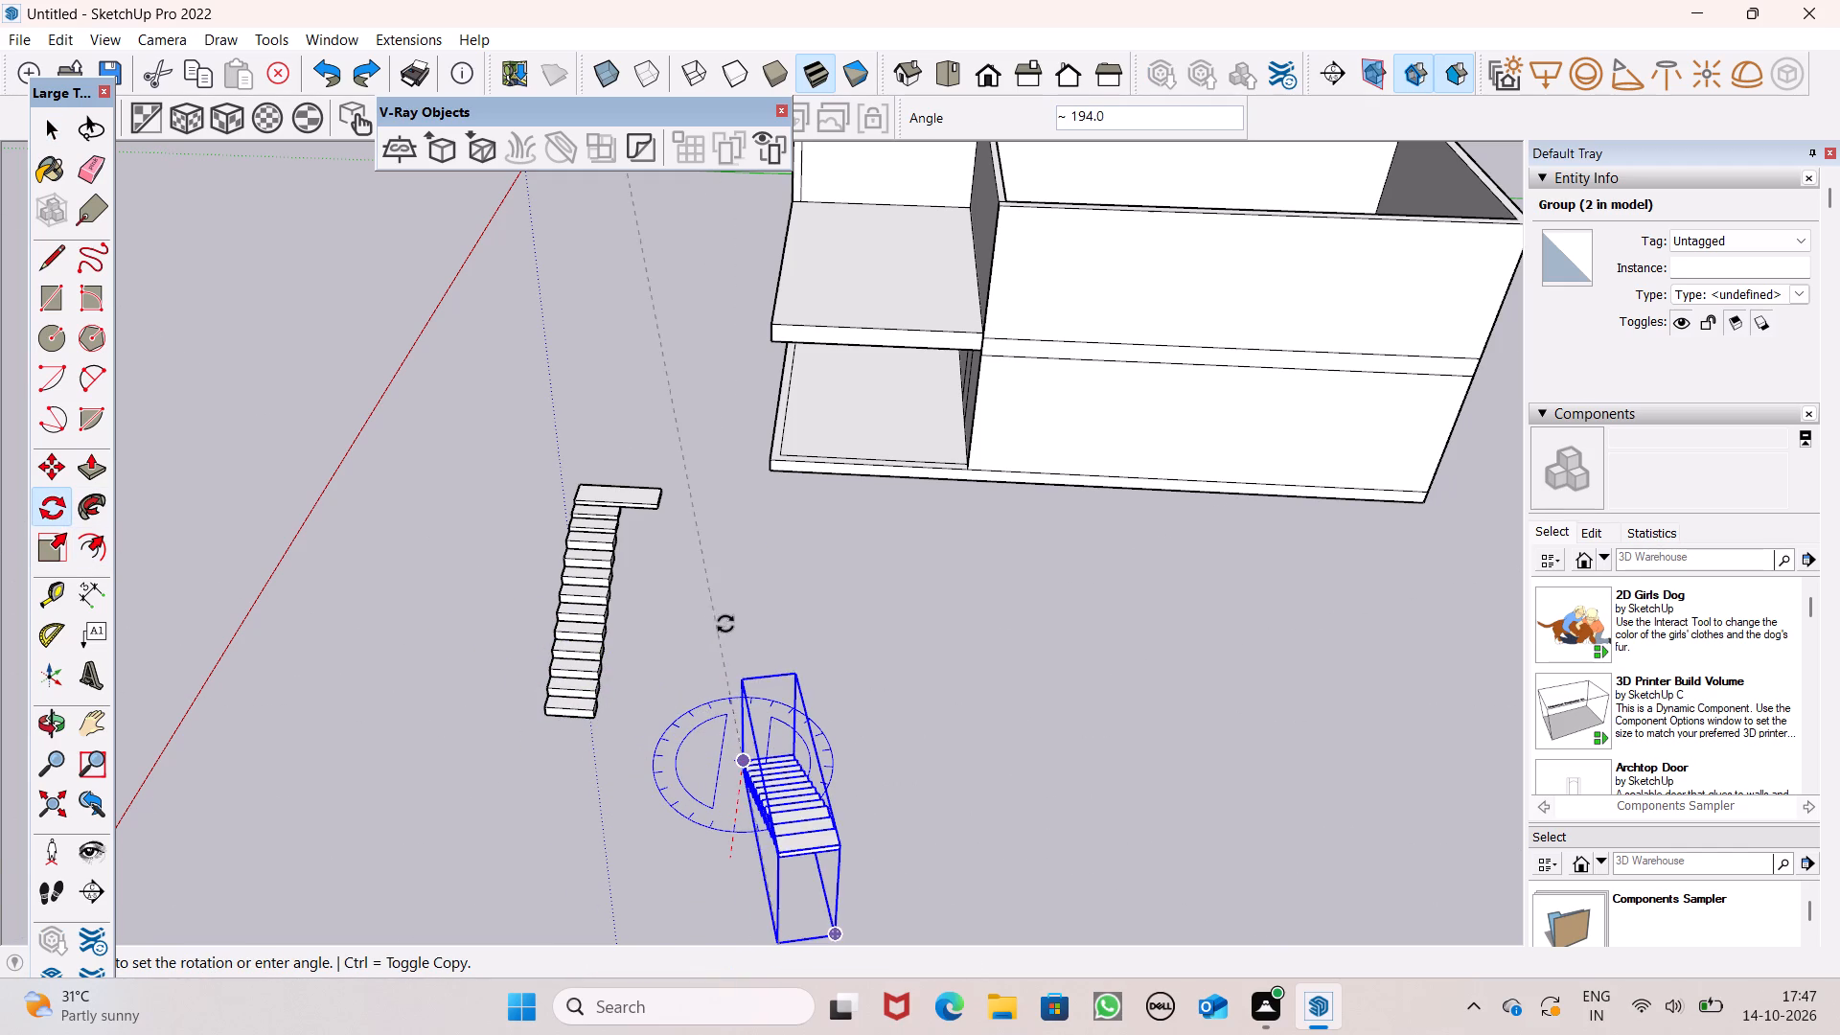
left_click(748, 627)
key("space")
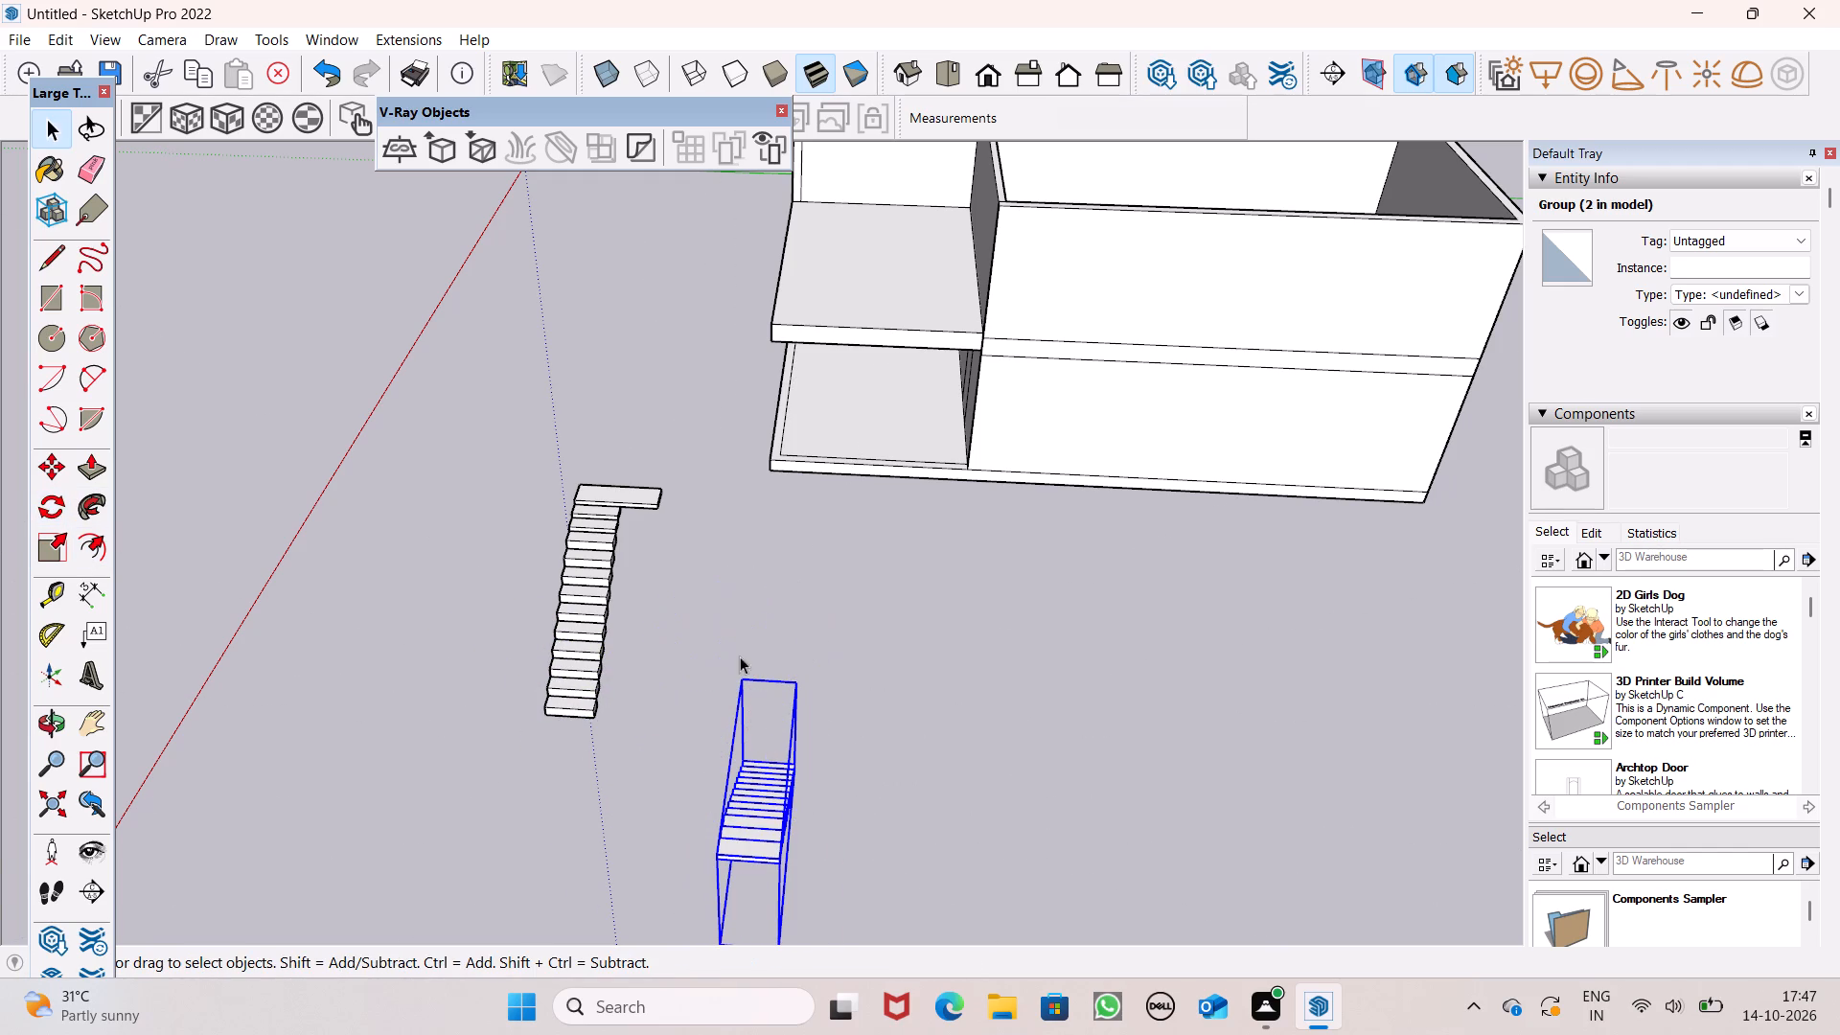
Move the rotated flight close beside the original staircase, on the side where the landing extends.
key("m")
key("Return")
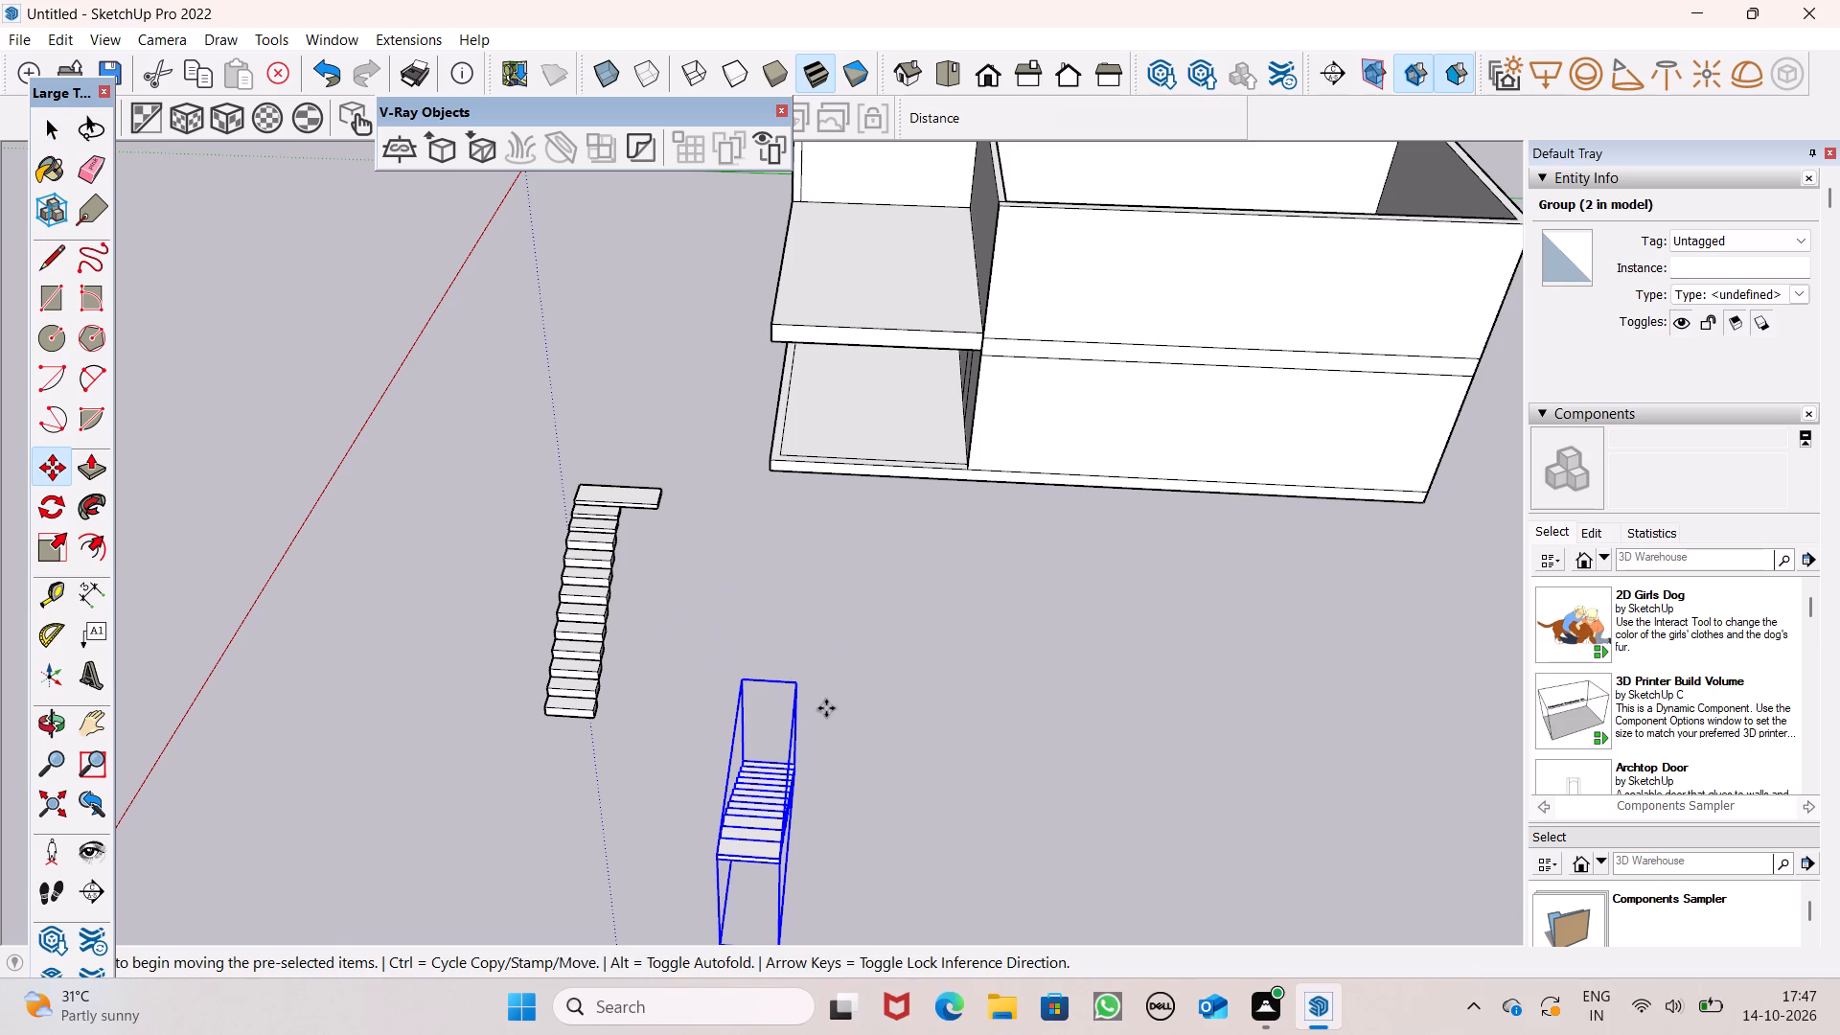
left_click_drag(794, 687, 664, 453)
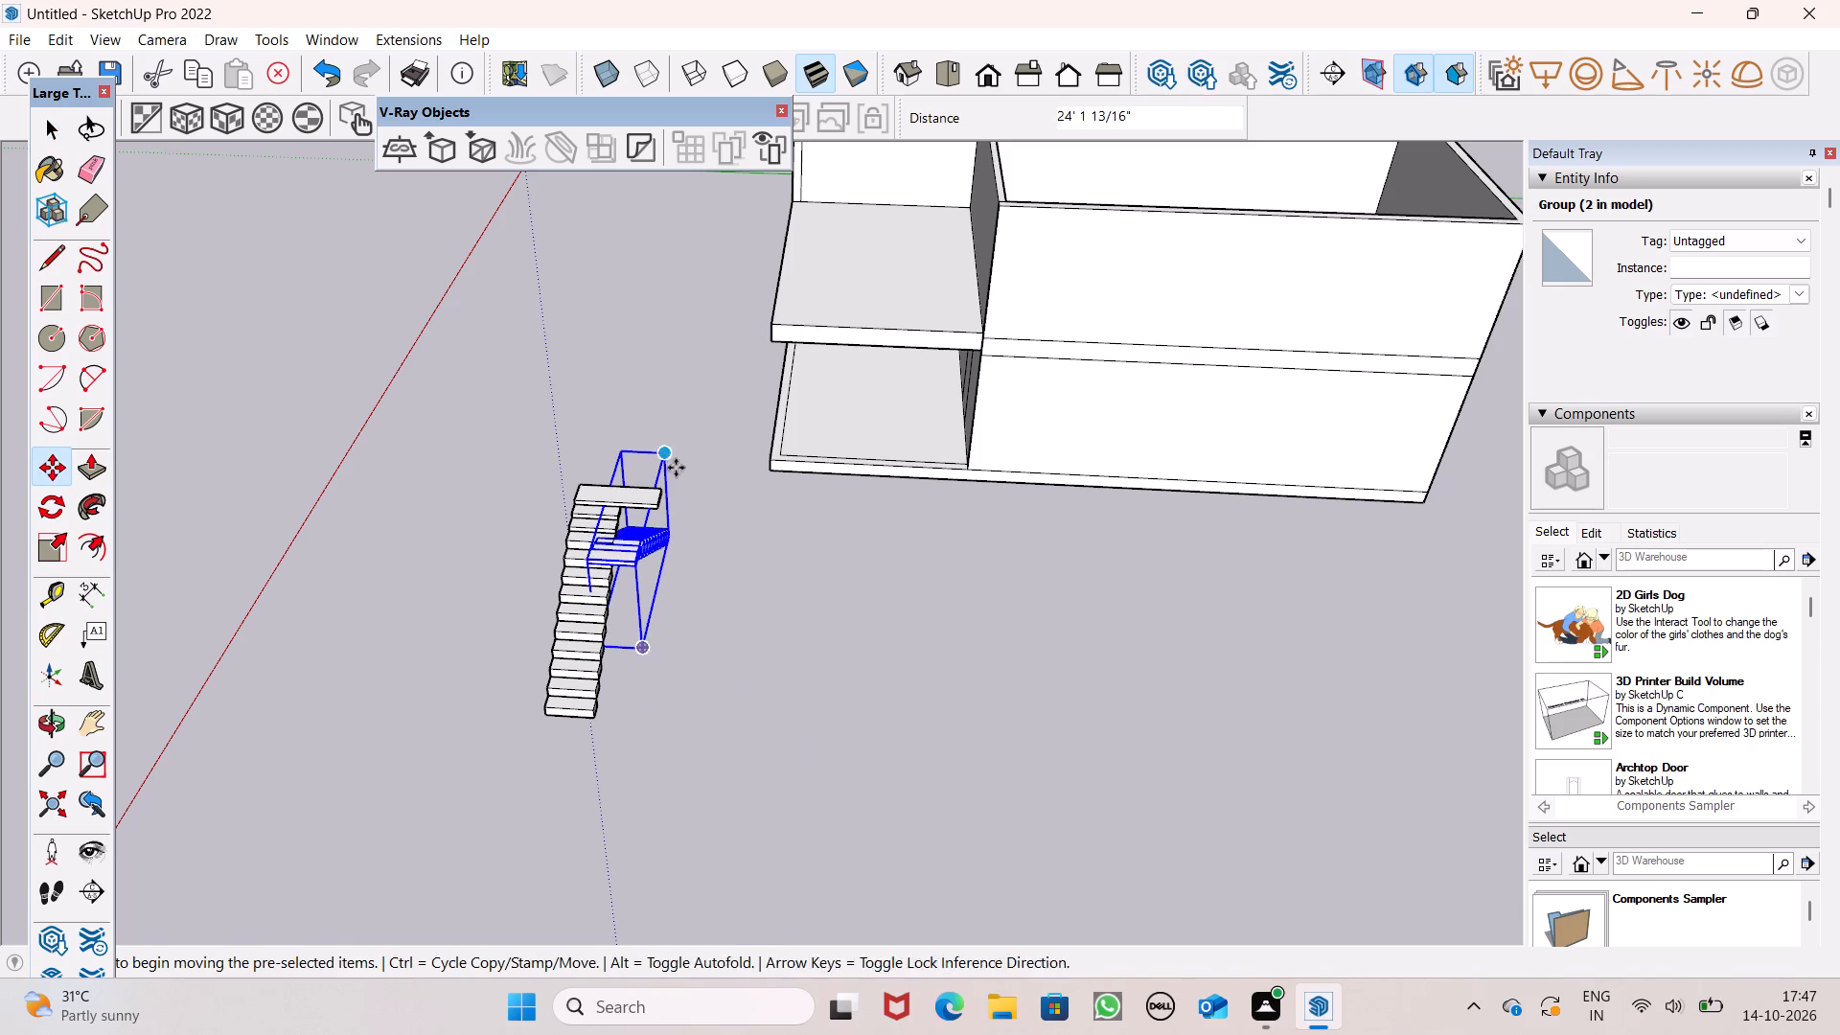
left_click_drag(652, 652, 700, 601)
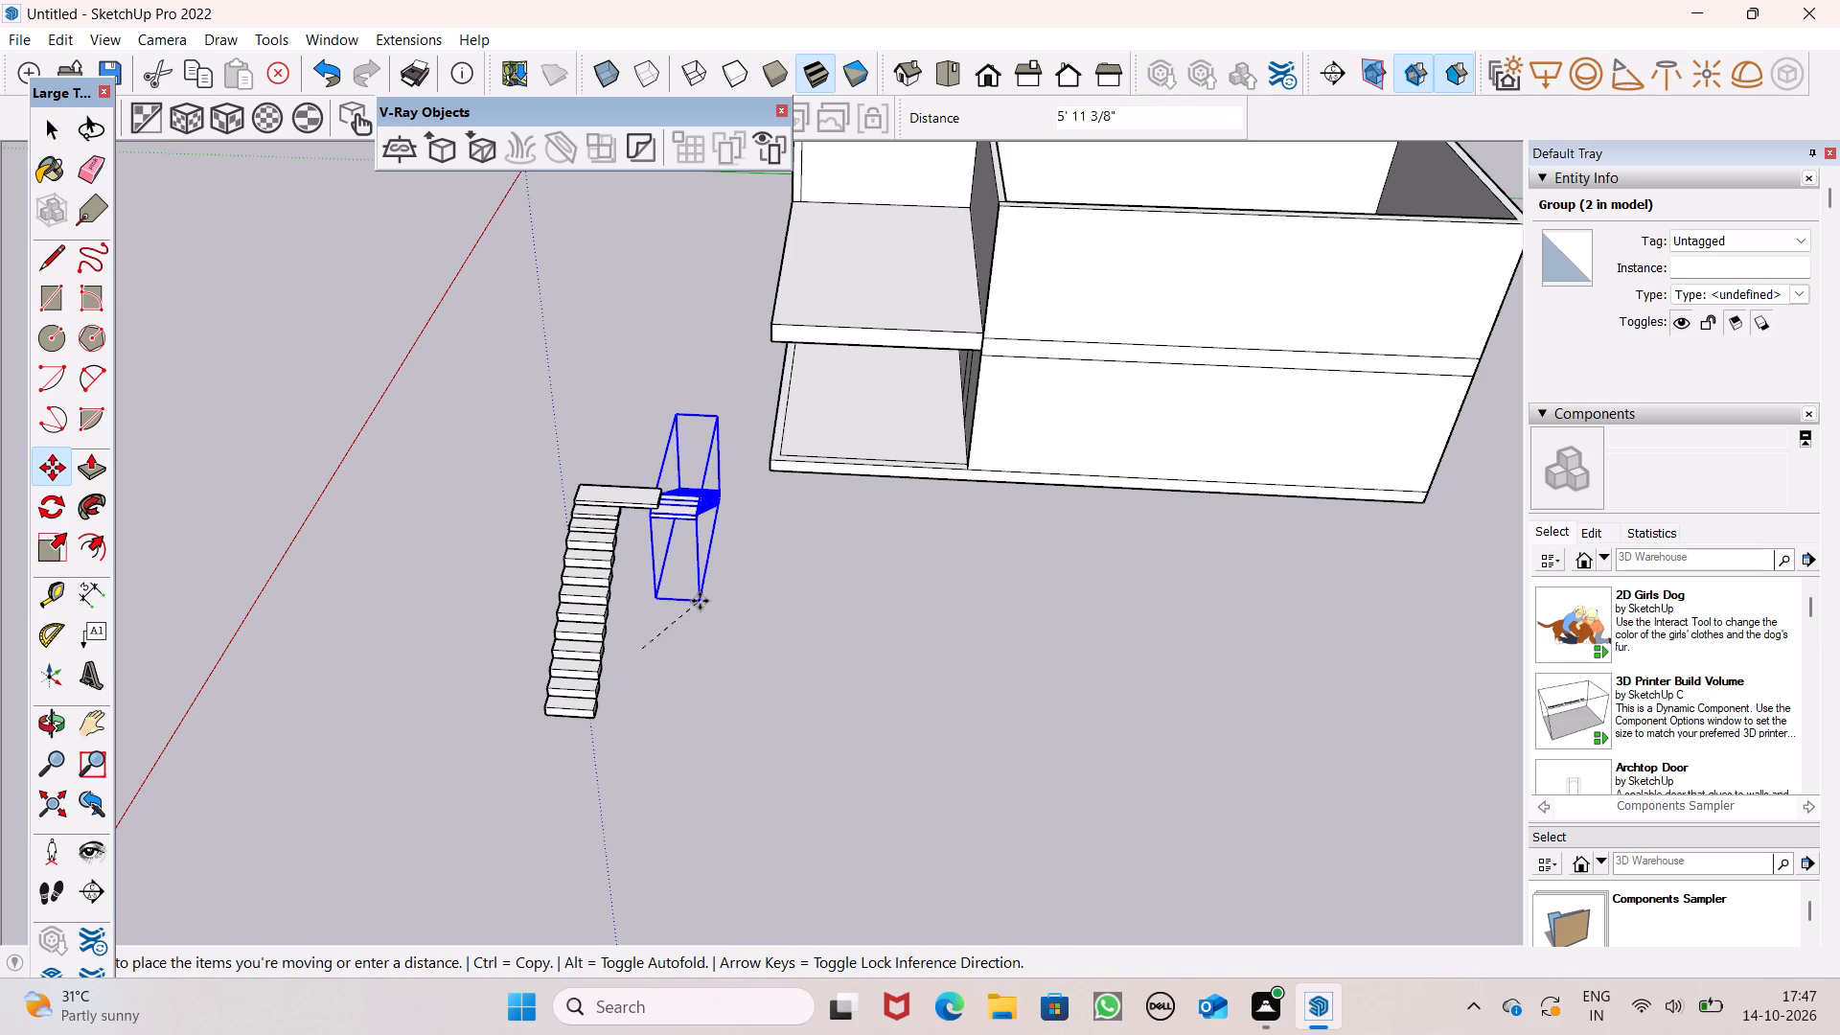
left_click_drag(700, 601, 703, 630)
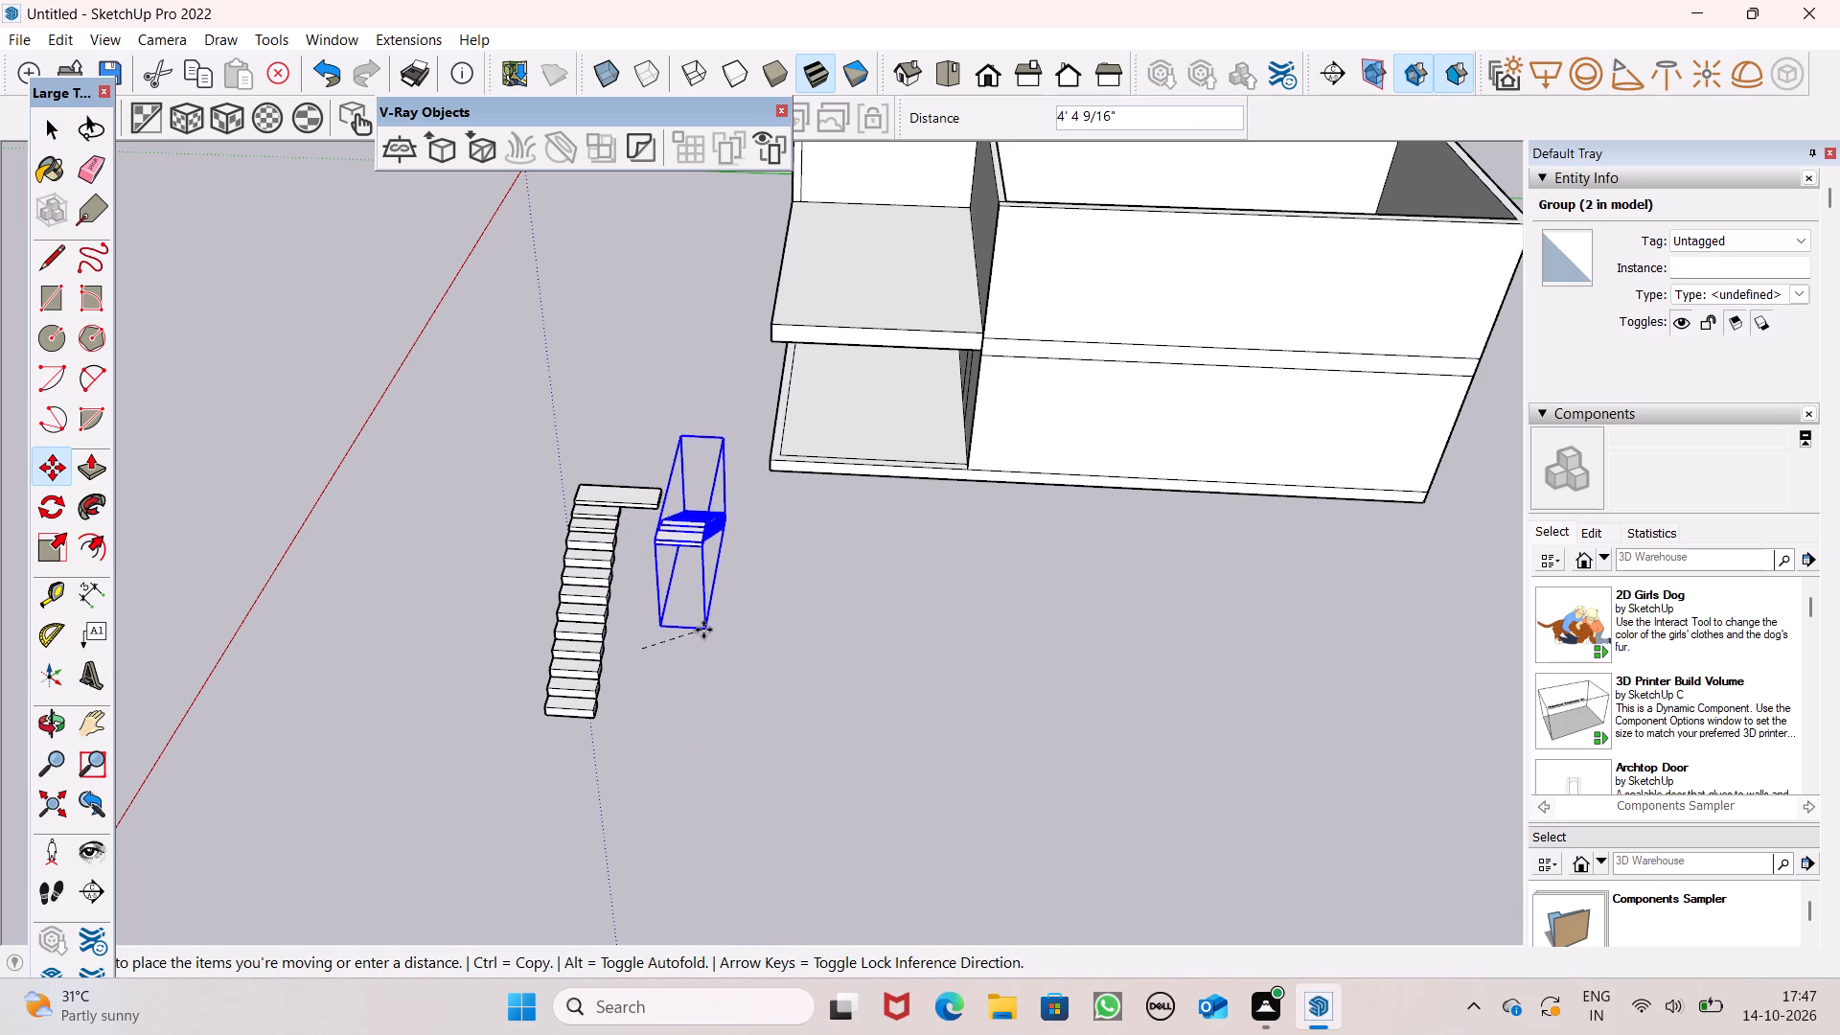
left_click_drag(703, 630, 712, 689)
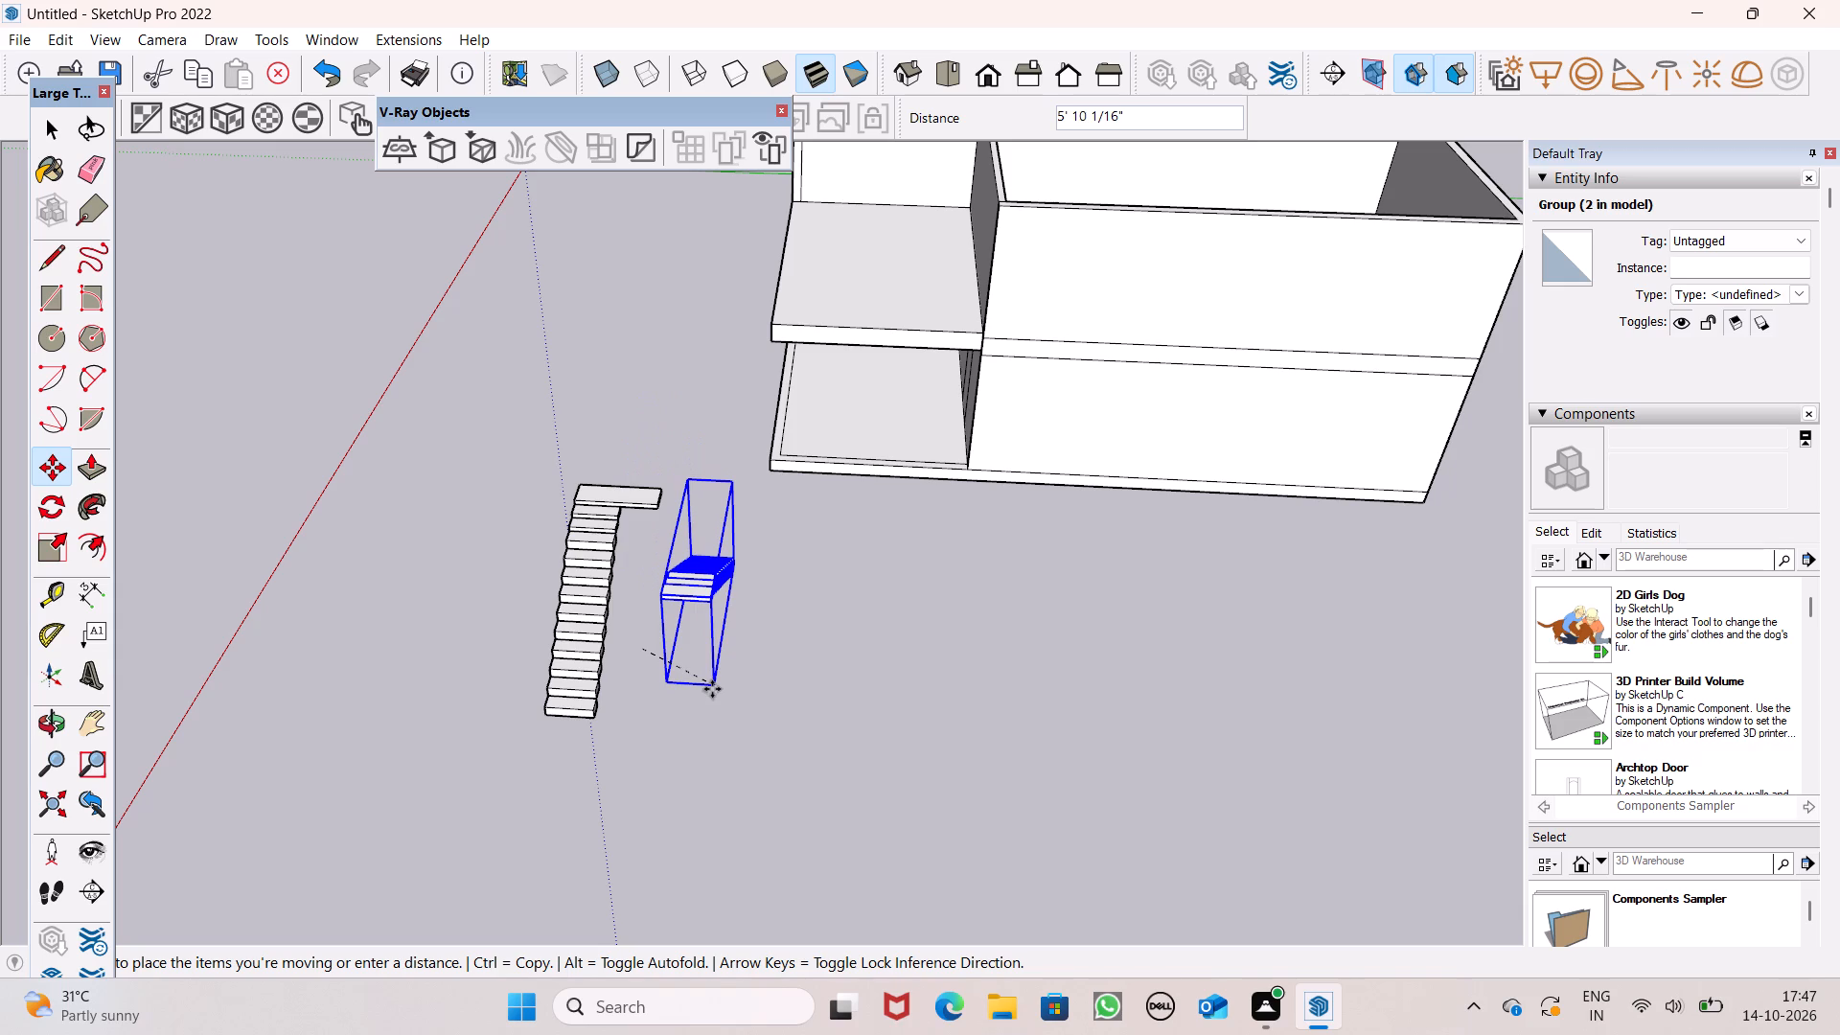
left_click_drag(712, 689, 675, 754)
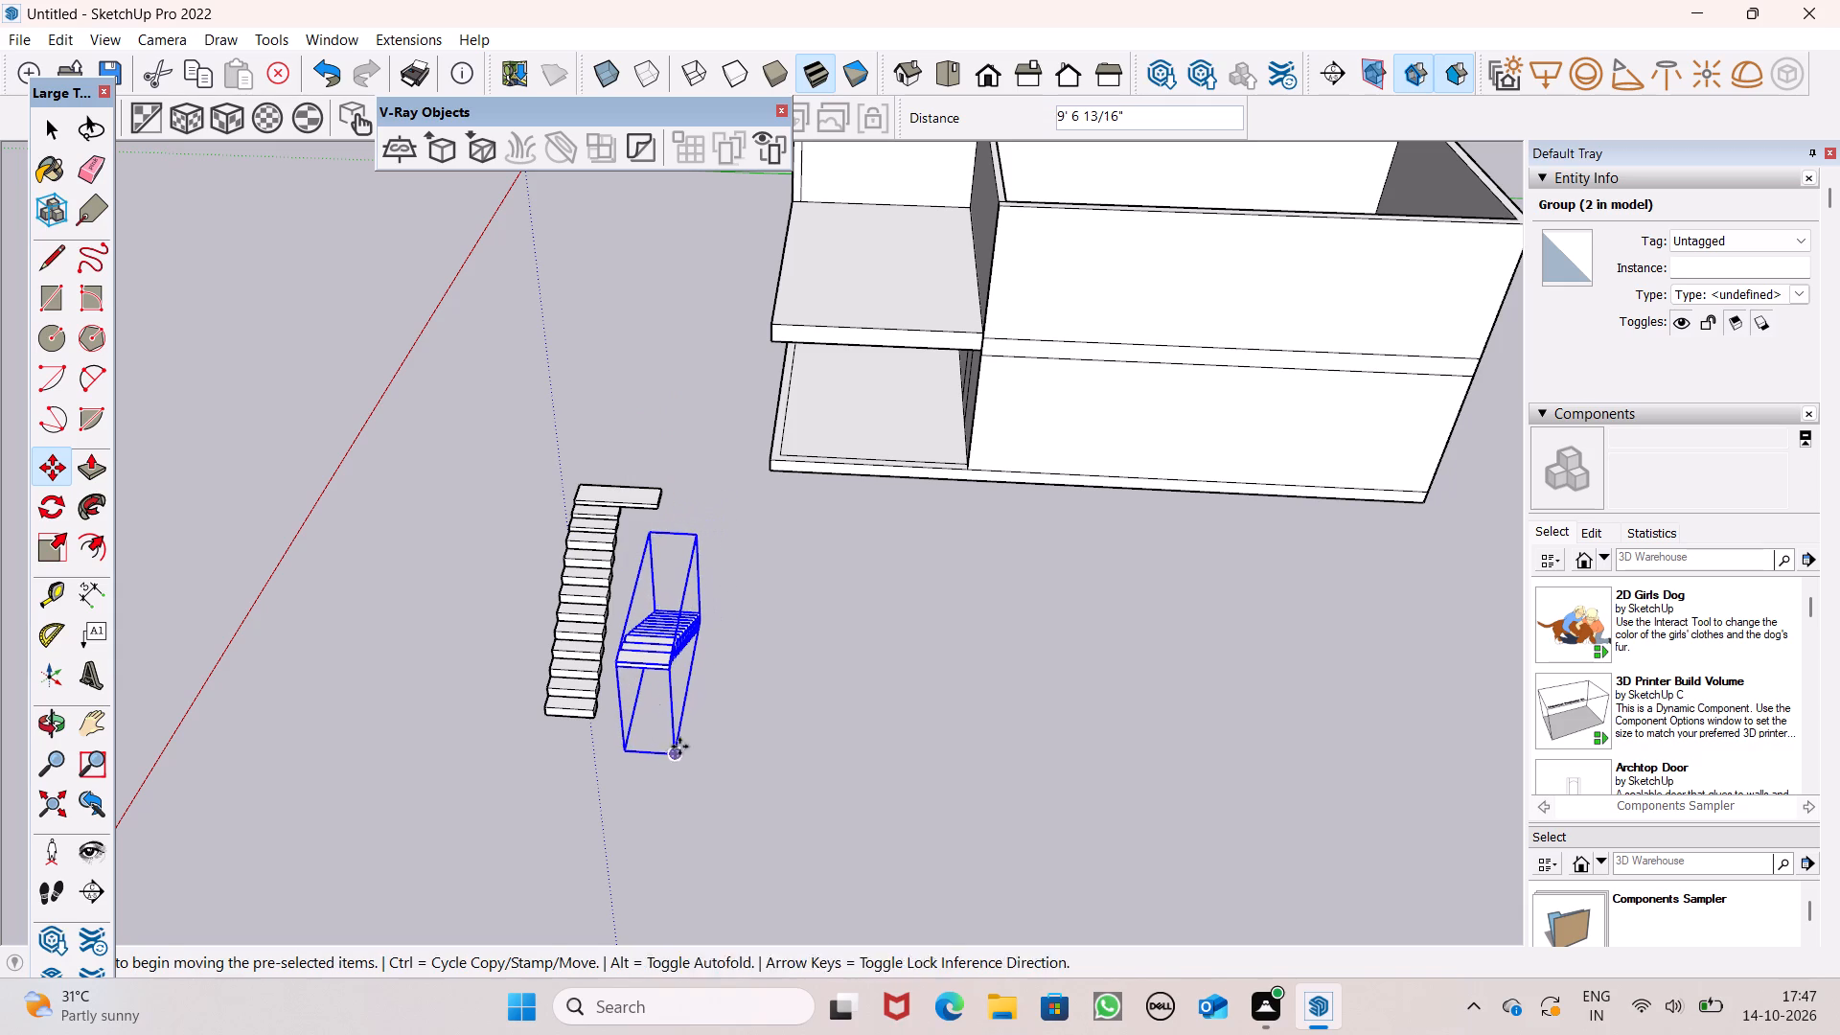
Move the rotated flight about 5' 2 3/16" so its bounding-box top corner lines up with the landing's outer end.
scroll(493, 532, "up", 7)
scroll(553, 594, "down", 1)
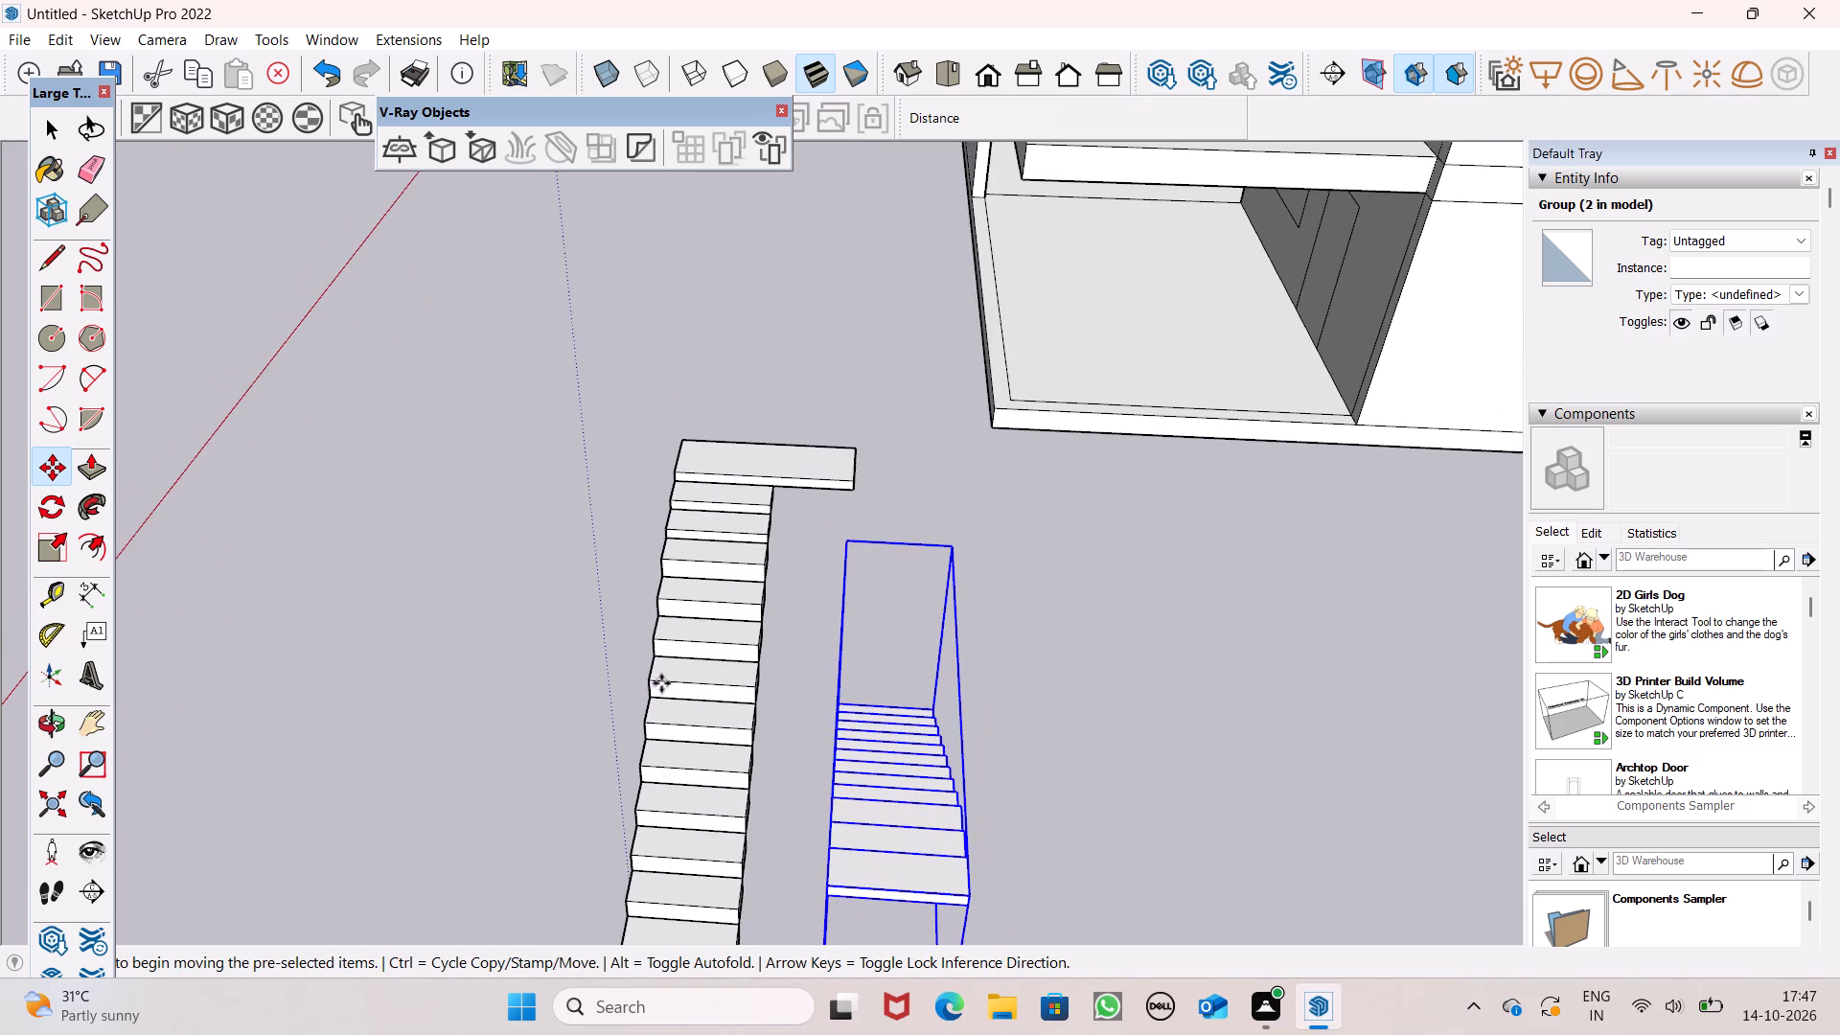
scroll(721, 697, "down", 5)
middle_click_drag(733, 764, 1017, 803)
scroll(1024, 724, "up", 4)
scroll(1024, 724, "down", 1)
scroll(1024, 724, "up", 1)
scroll(864, 646, "down", 2)
middle_click_drag(983, 698, 1004, 781)
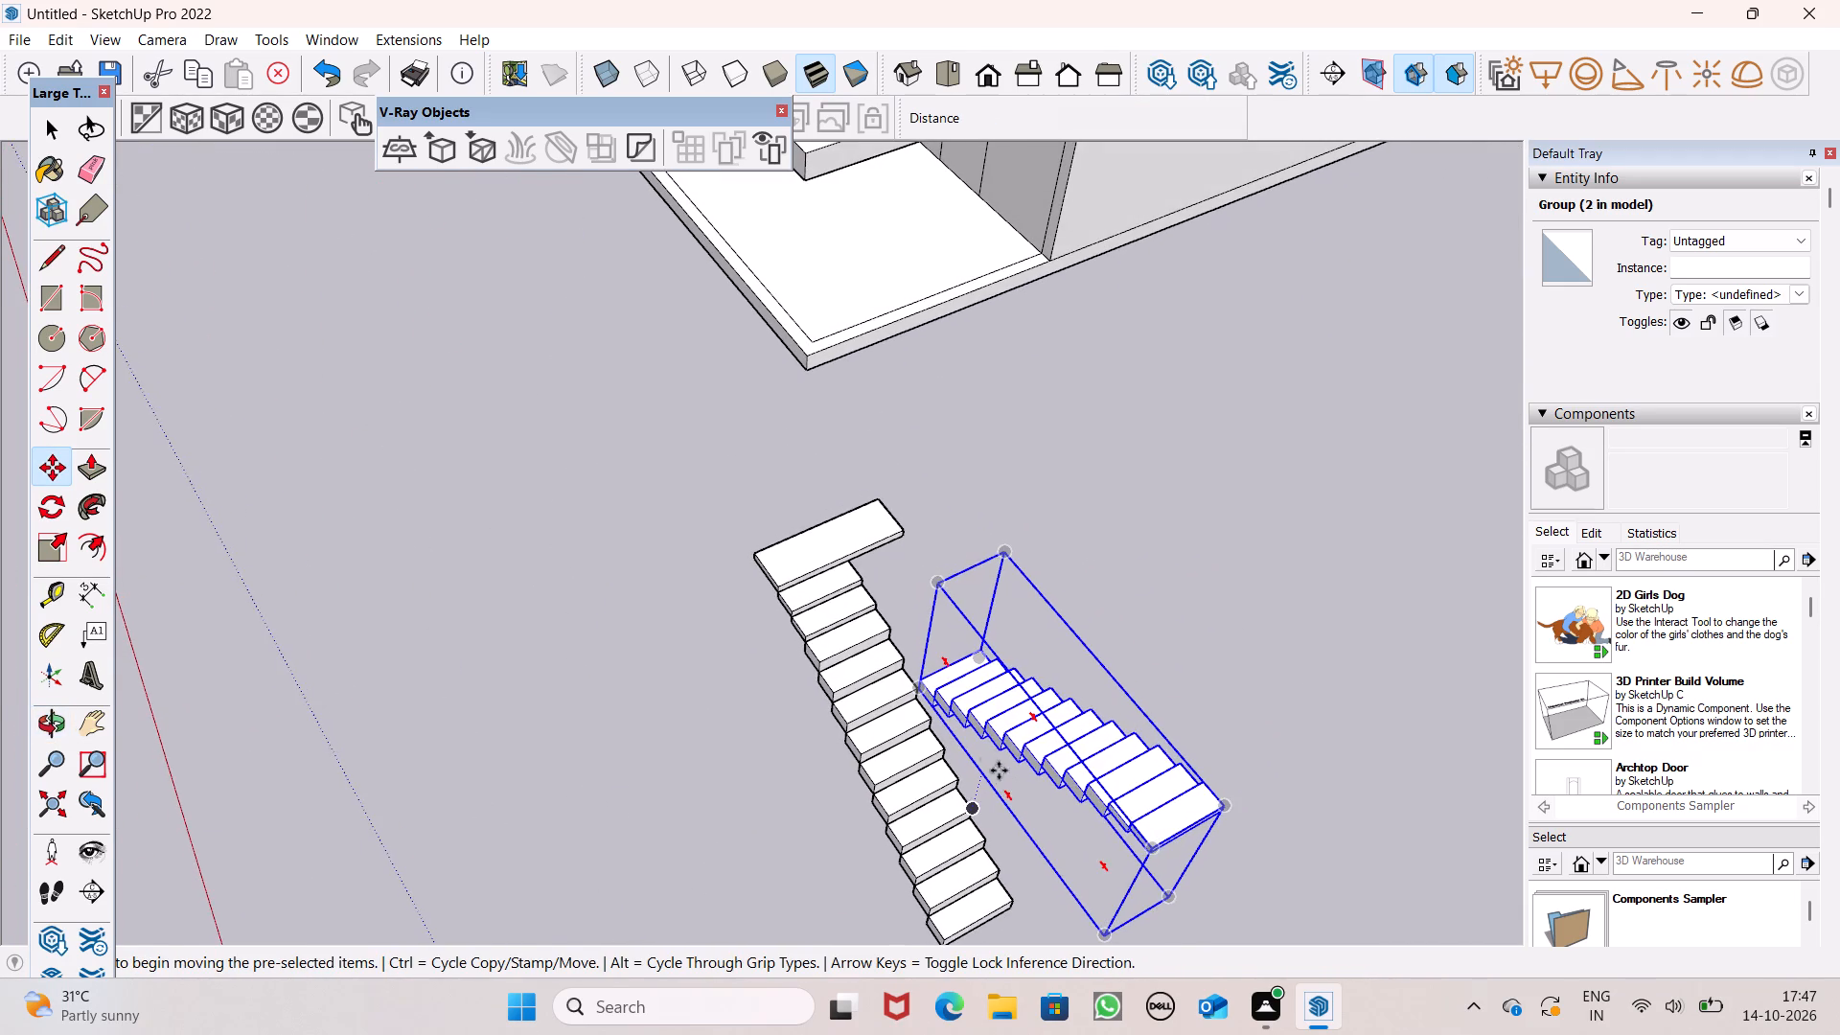
scroll(978, 747, "up", 3)
scroll(898, 626, "down", 8)
scroll(899, 672, "up", 1)
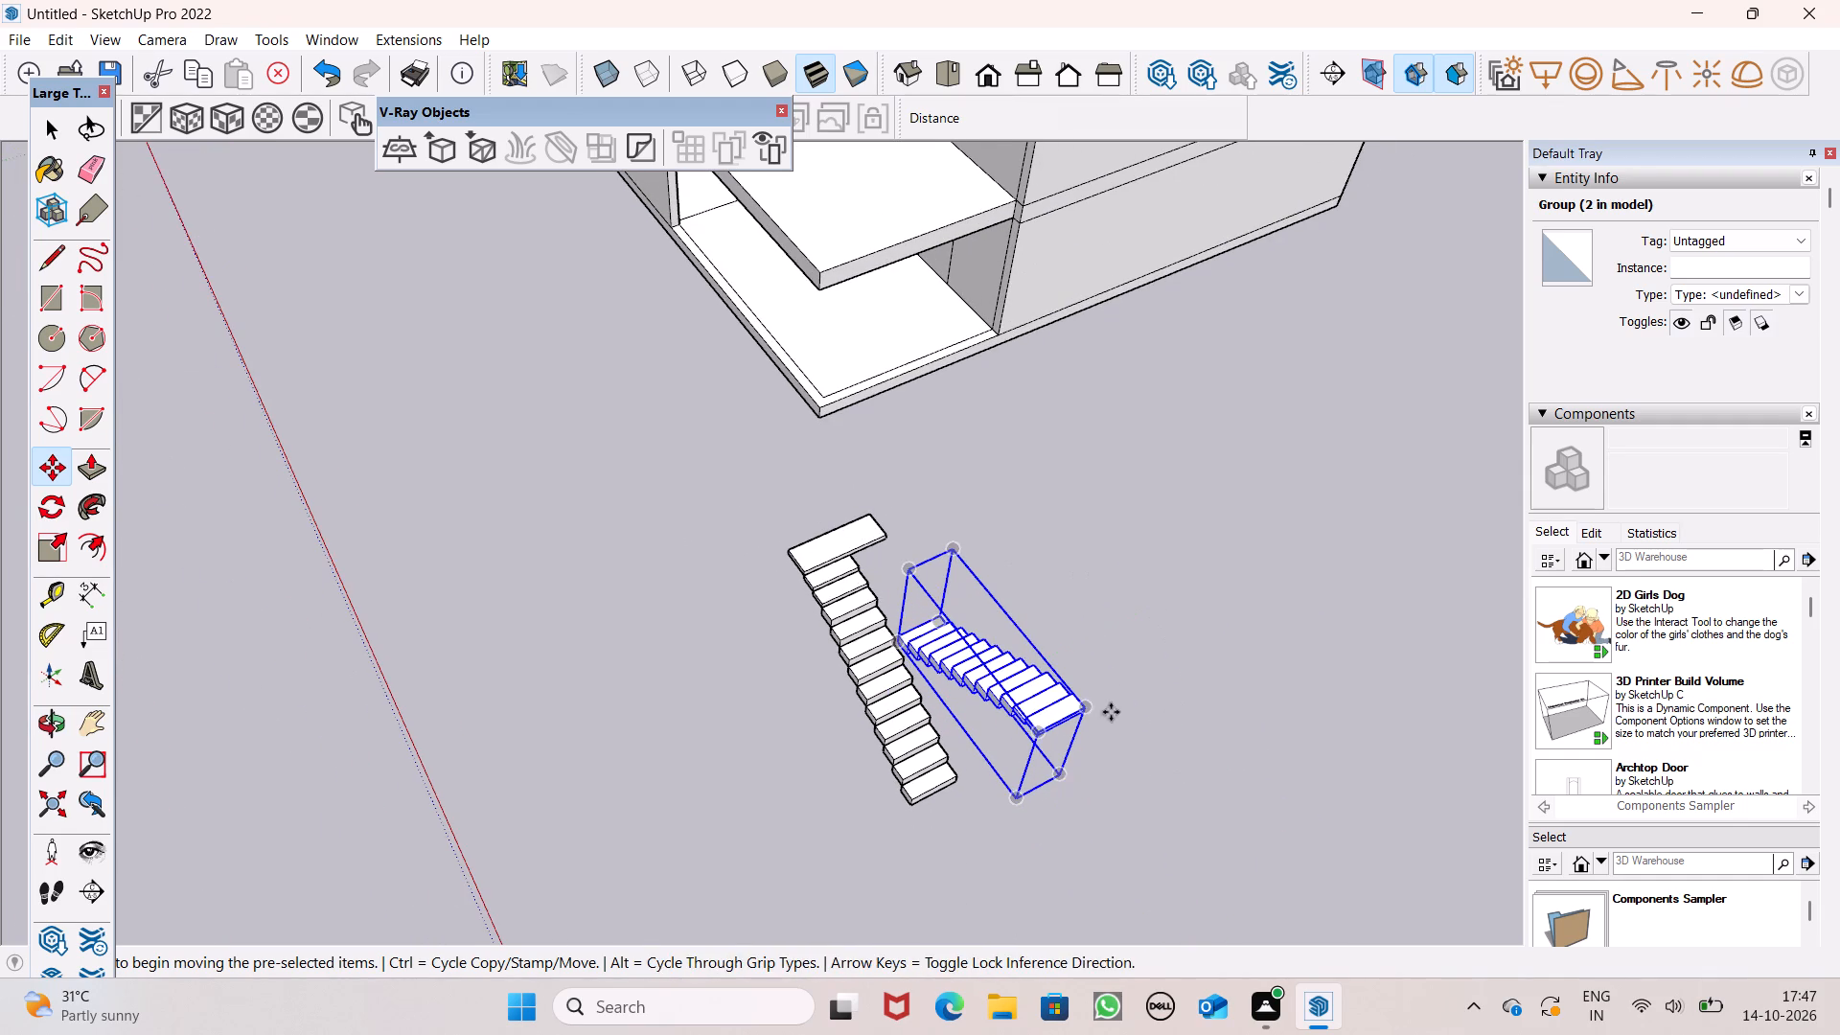
middle_click_drag(1109, 703, 1040, 787)
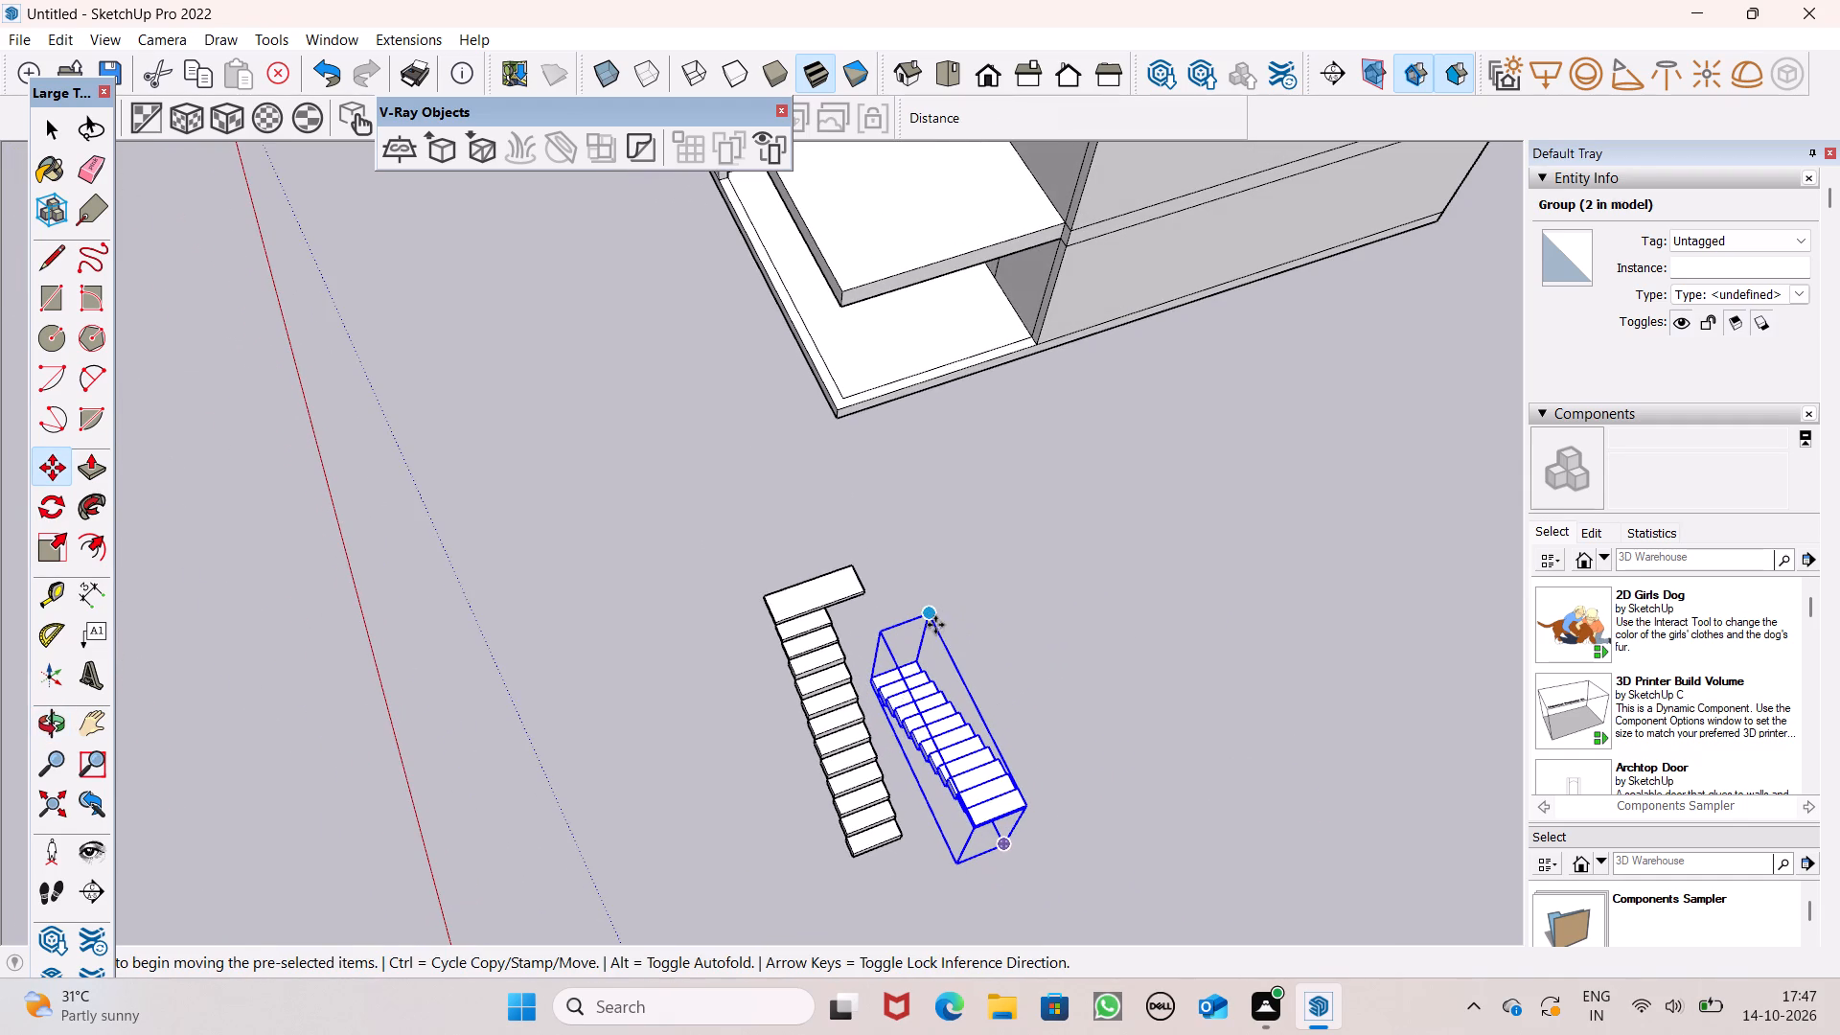
left_click_drag(935, 623, 913, 540)
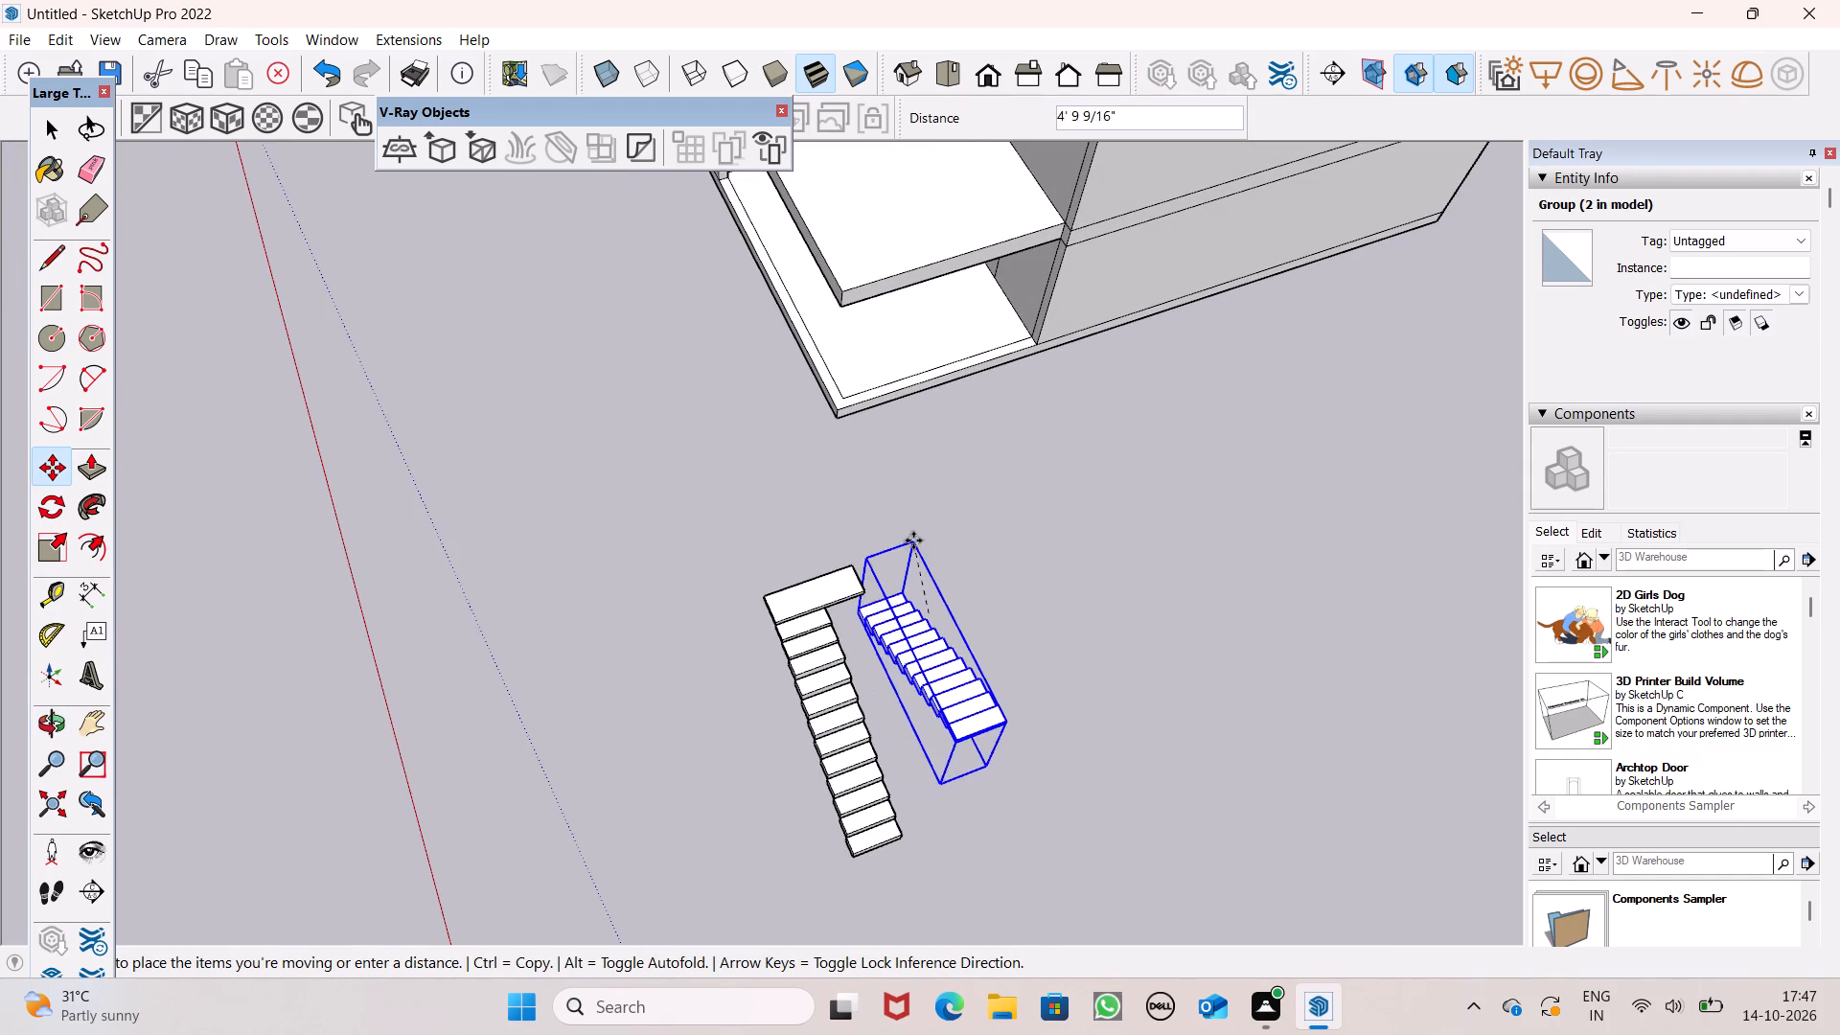
left_click_drag(913, 540, 862, 573)
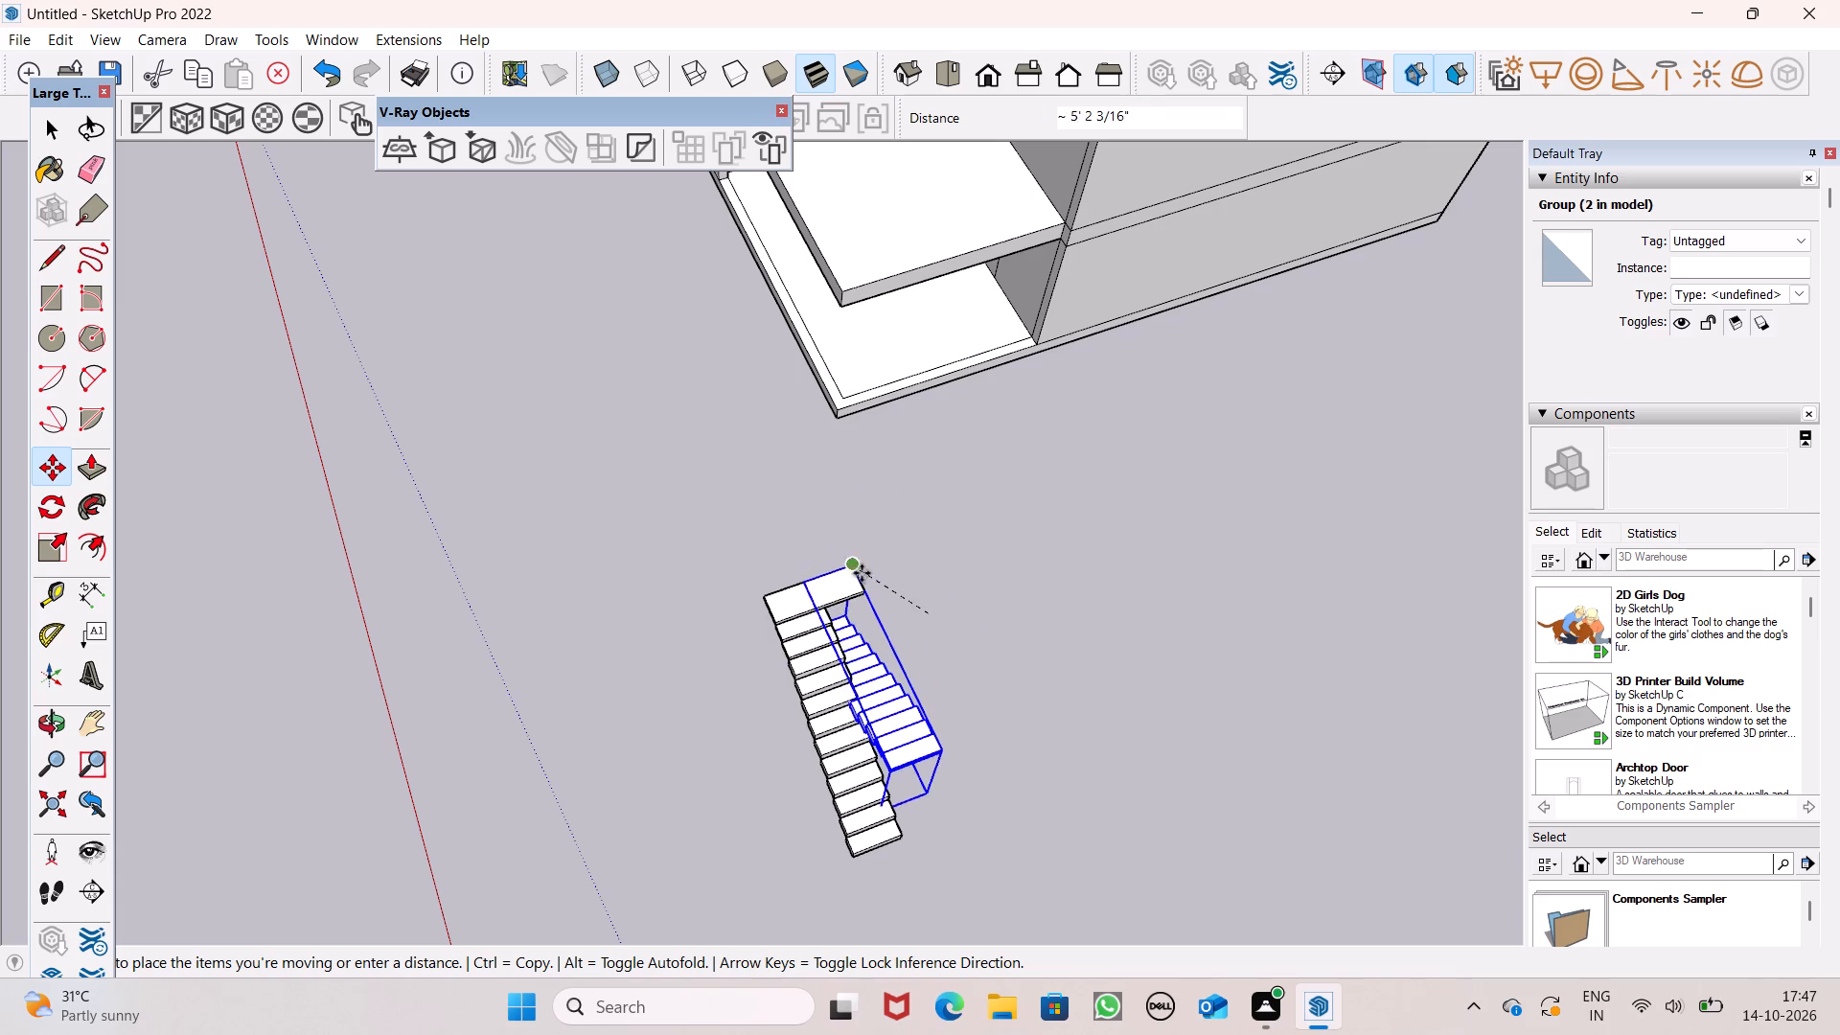
left_click_drag(862, 573, 871, 578)
Raise the rotated flight about 6' 3 11/16" and bring its lowest tread against the landing's lower corner facing the stairs.
middle_click_drag(958, 617, 320, 476)
scroll(524, 585, "up", 6)
left_click_drag(792, 711, 780, 667)
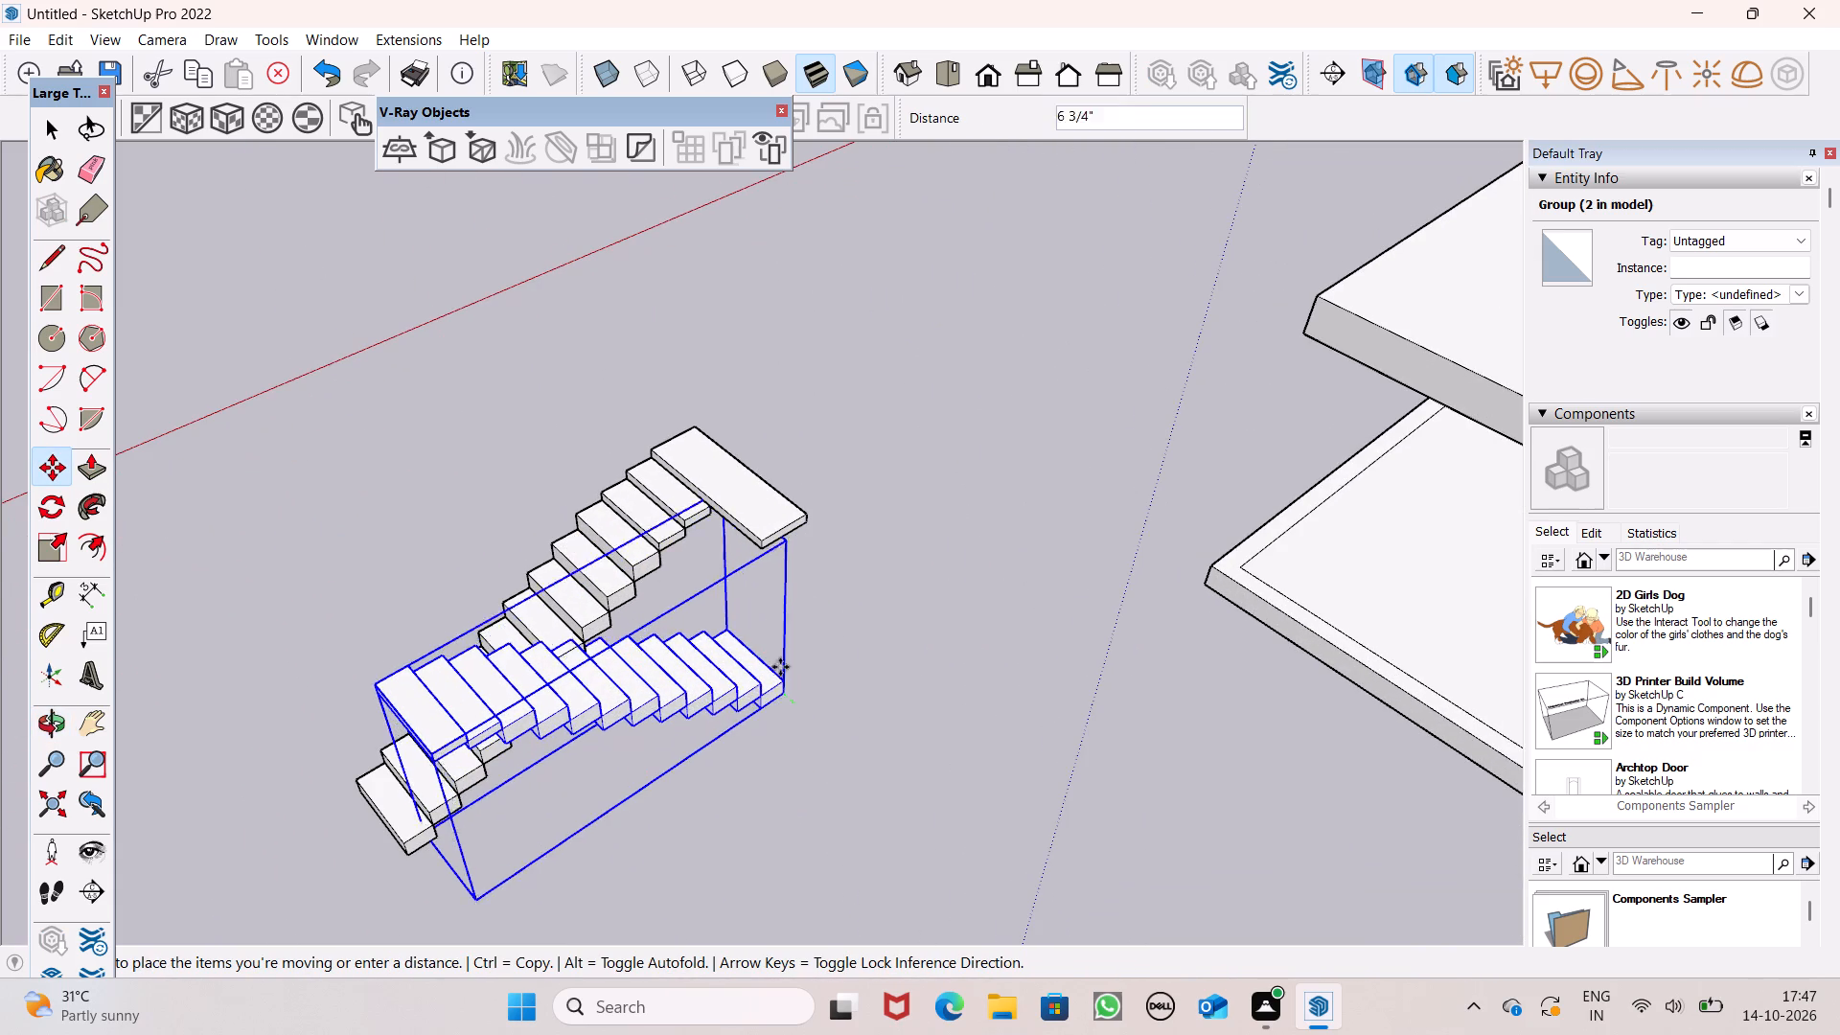
left_click_drag(780, 667, 777, 569)
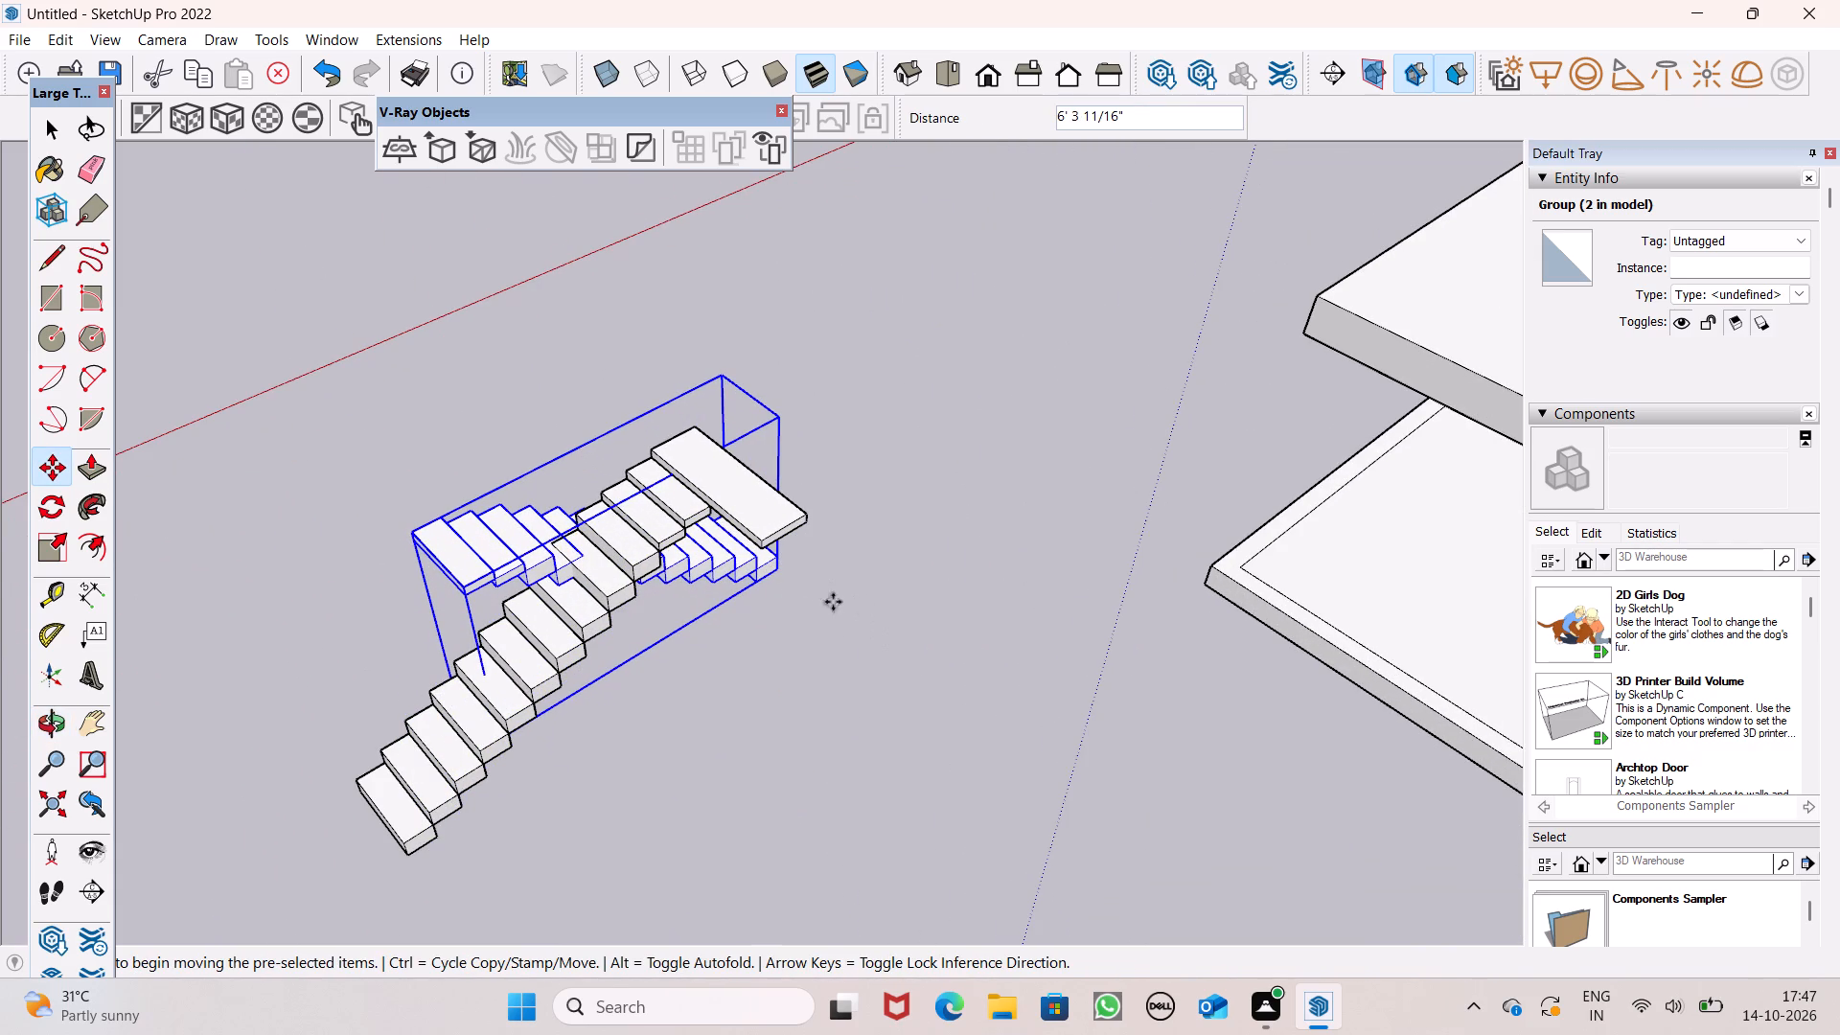
left_click_drag(779, 567, 770, 553)
Move the rotated flight up slightly so its lowest tread's bottom corner meets the landing's top corner.
scroll(770, 548, "down", 4)
middle_click_drag(819, 594, 256, 742)
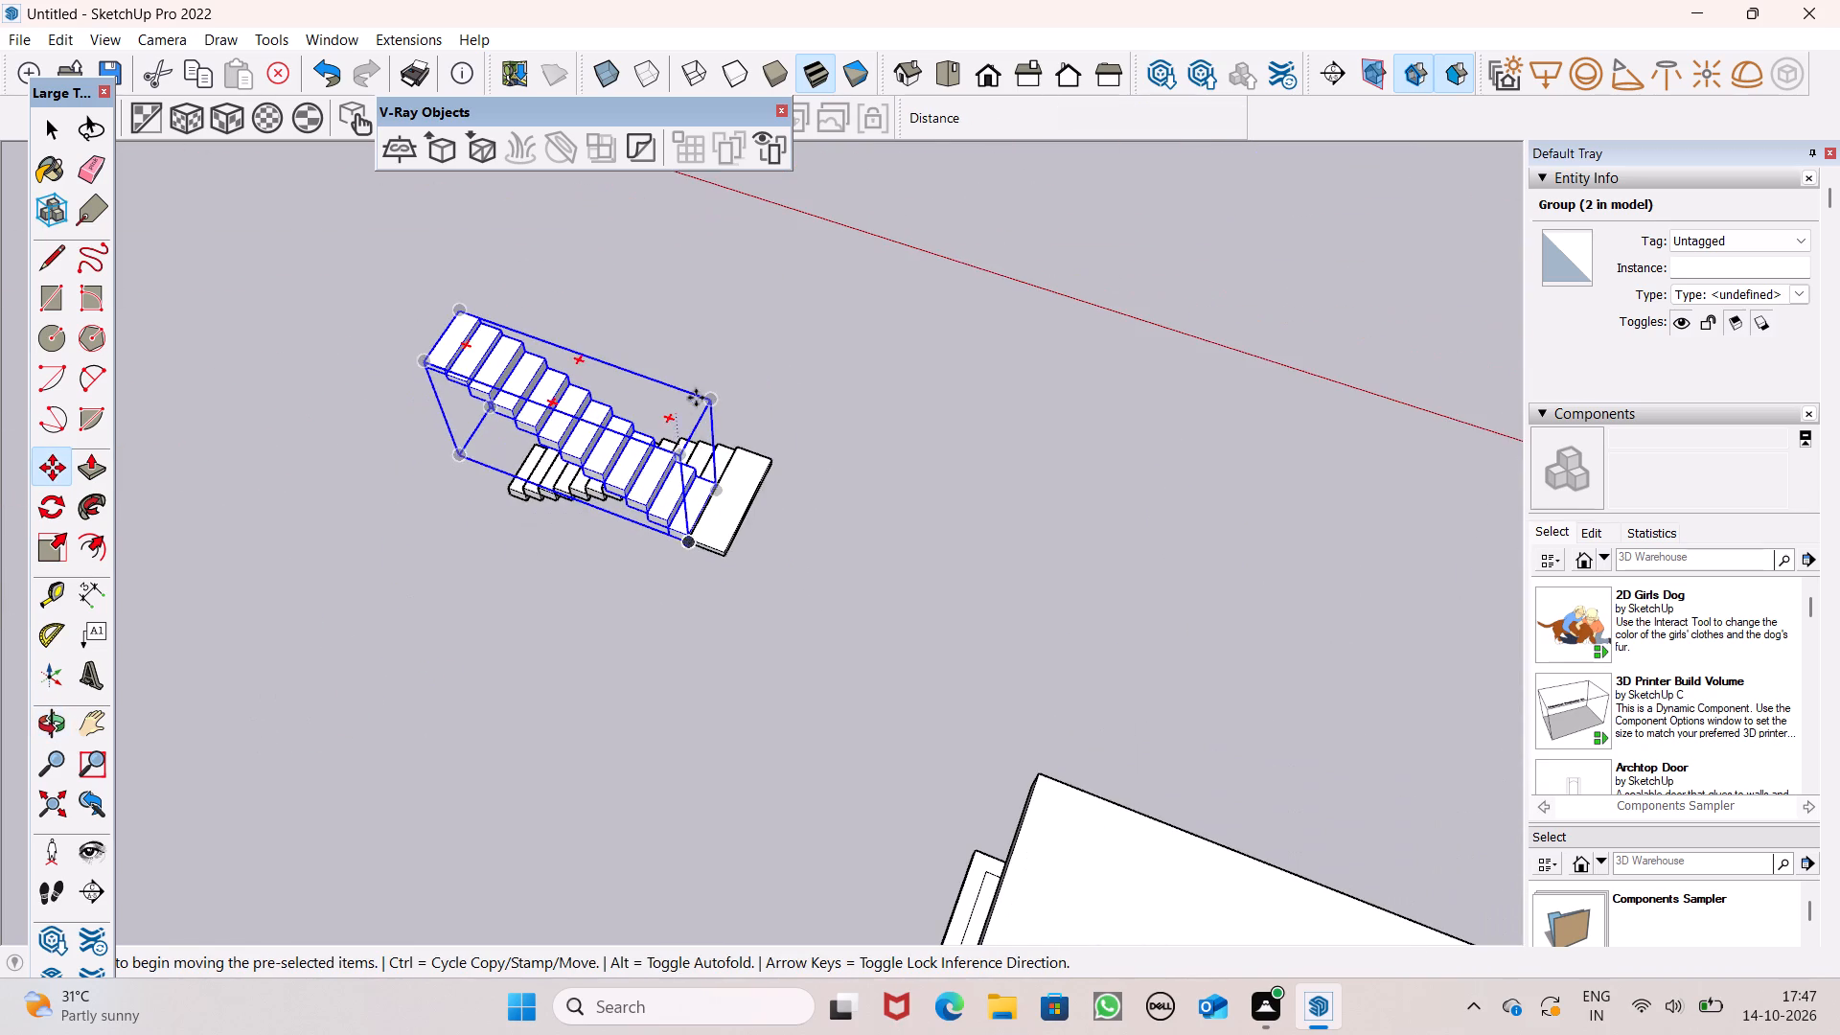
scroll(693, 388, "up", 5)
middle_click_drag(902, 551, 592, 604)
scroll(592, 604, "up", 1)
key("space")
middle_click_drag(746, 567, 809, 313)
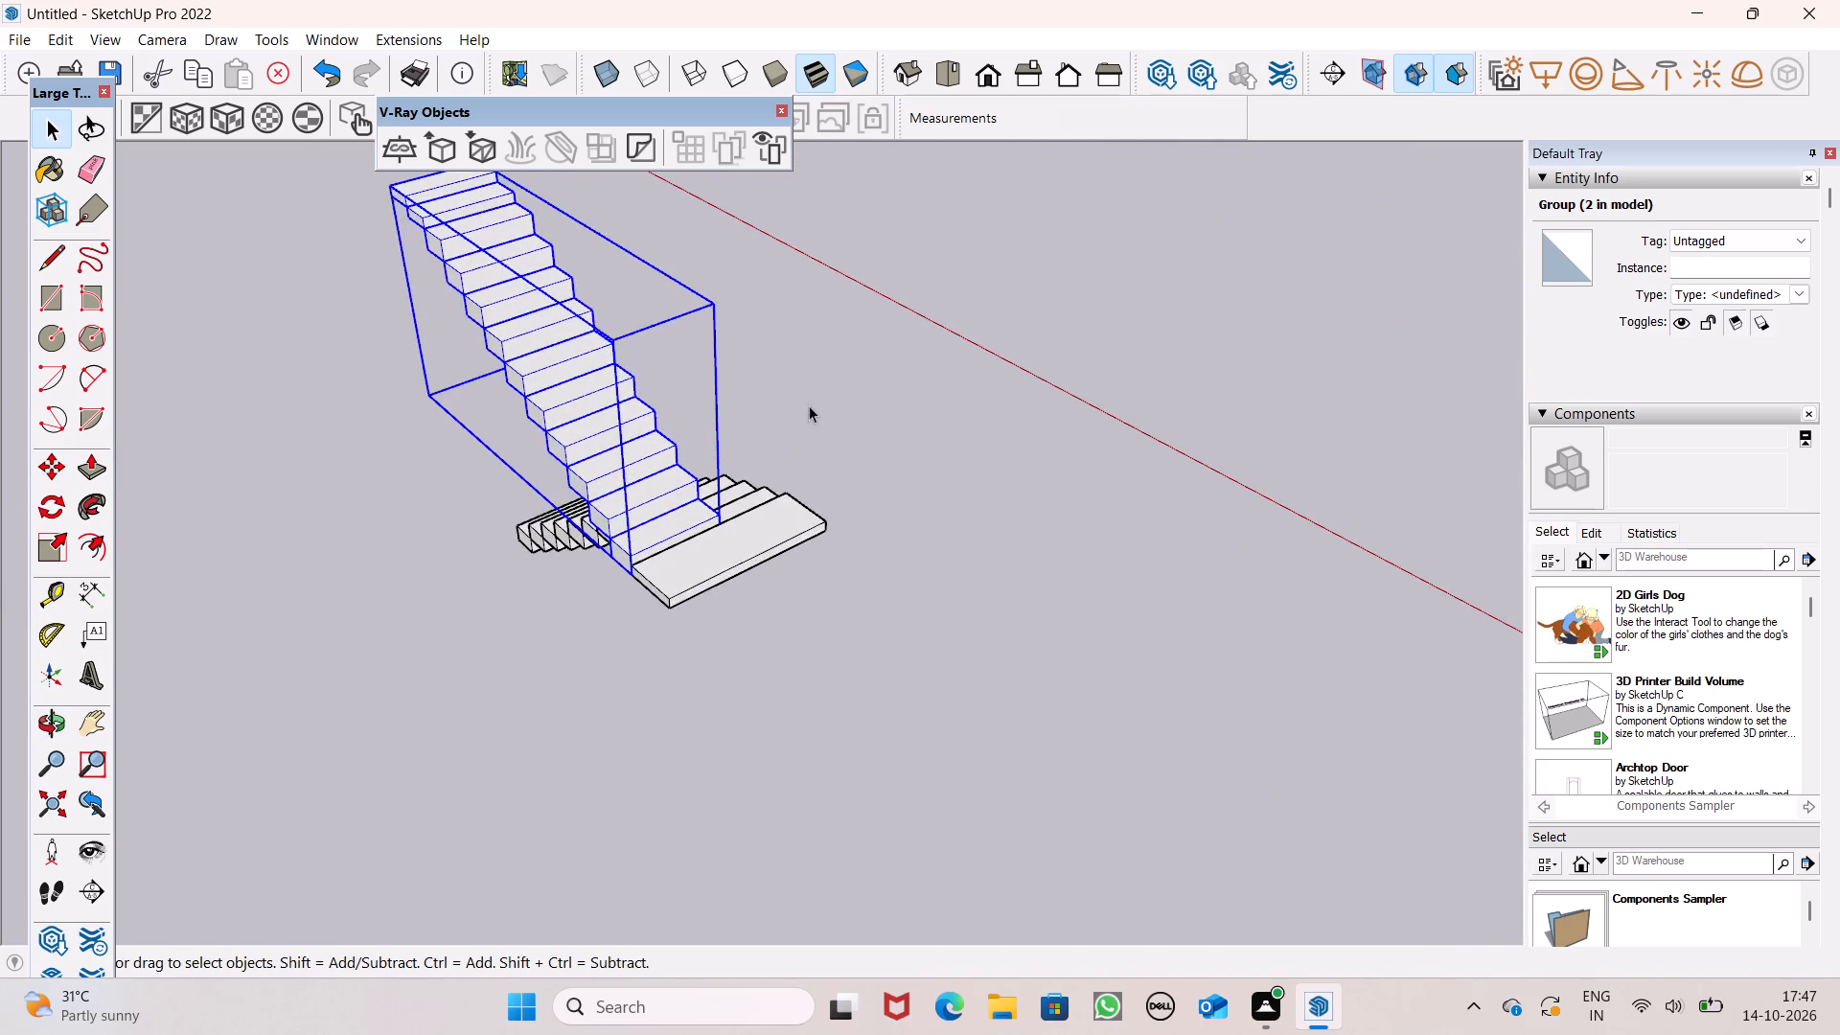
scroll(695, 526, "up", 4)
scroll(682, 558, "down", 1)
scroll(641, 579, "up", 5)
middle_click_drag(641, 578, 666, 522)
middle_click_drag(653, 547, 822, 476)
scroll(683, 517, "up", 1)
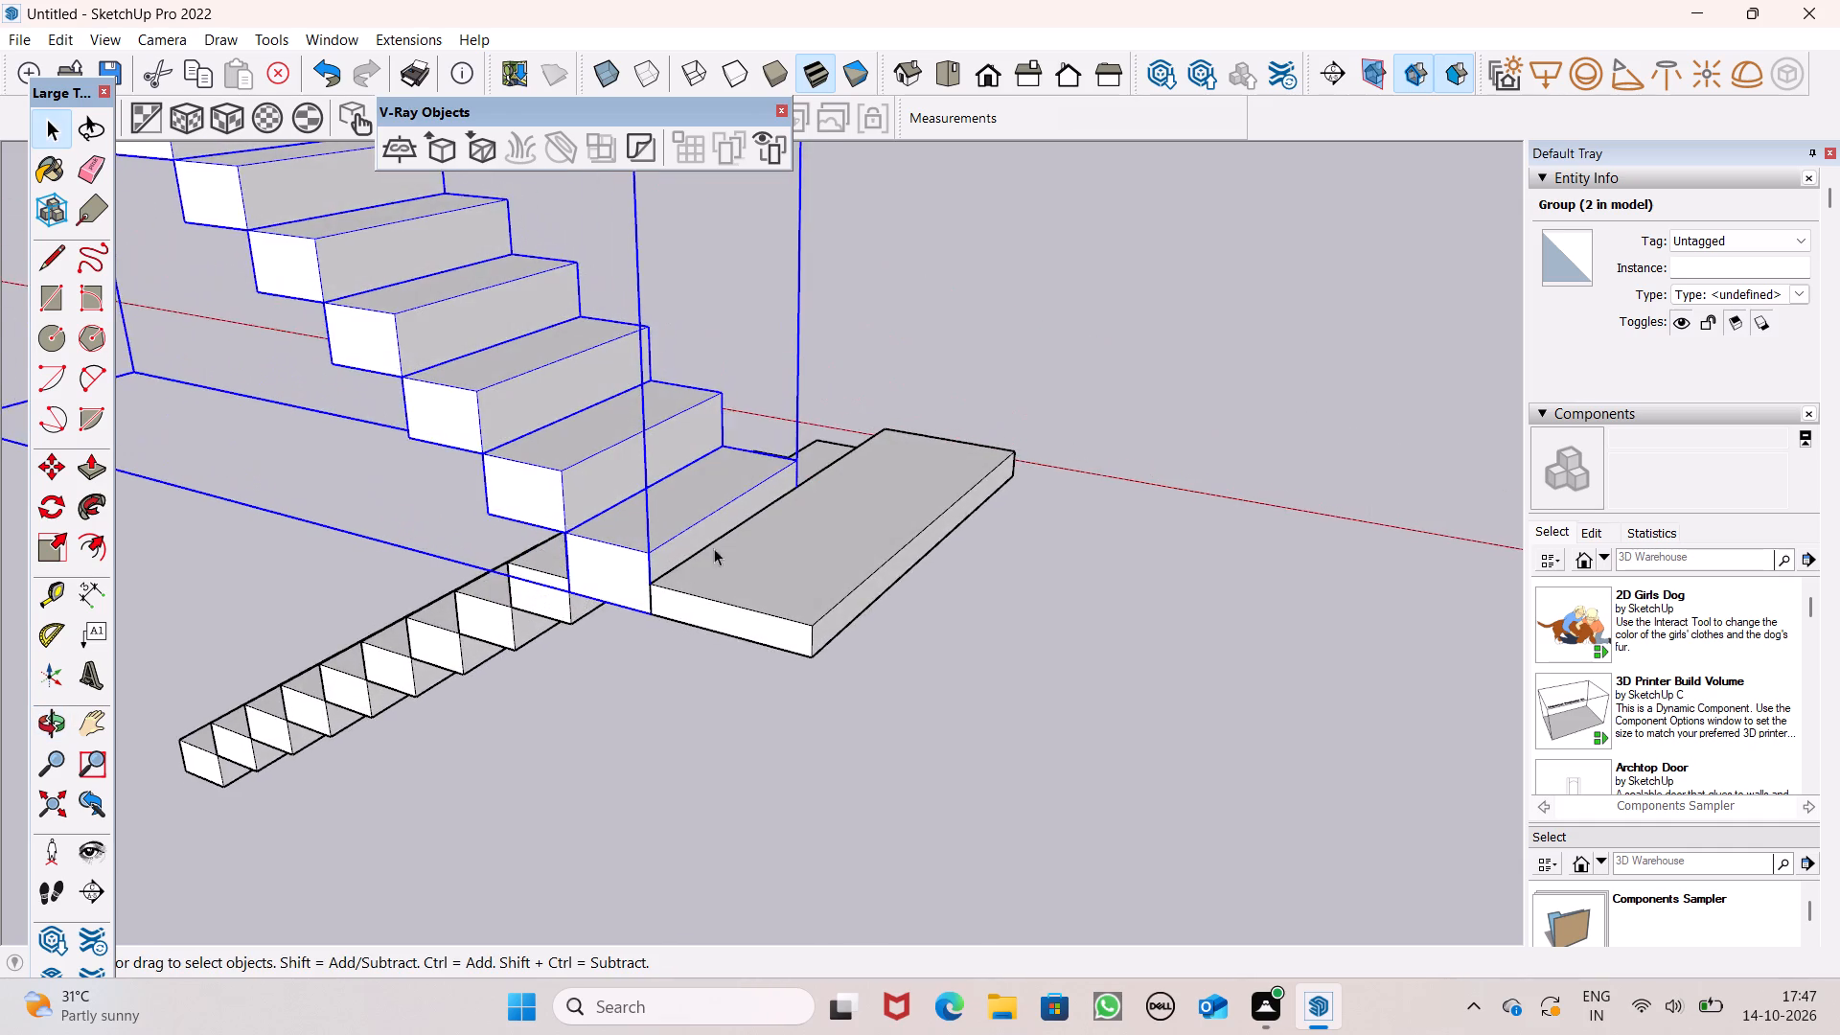
scroll(675, 574, "up", 4)
left_click_drag(646, 621, 628, 608)
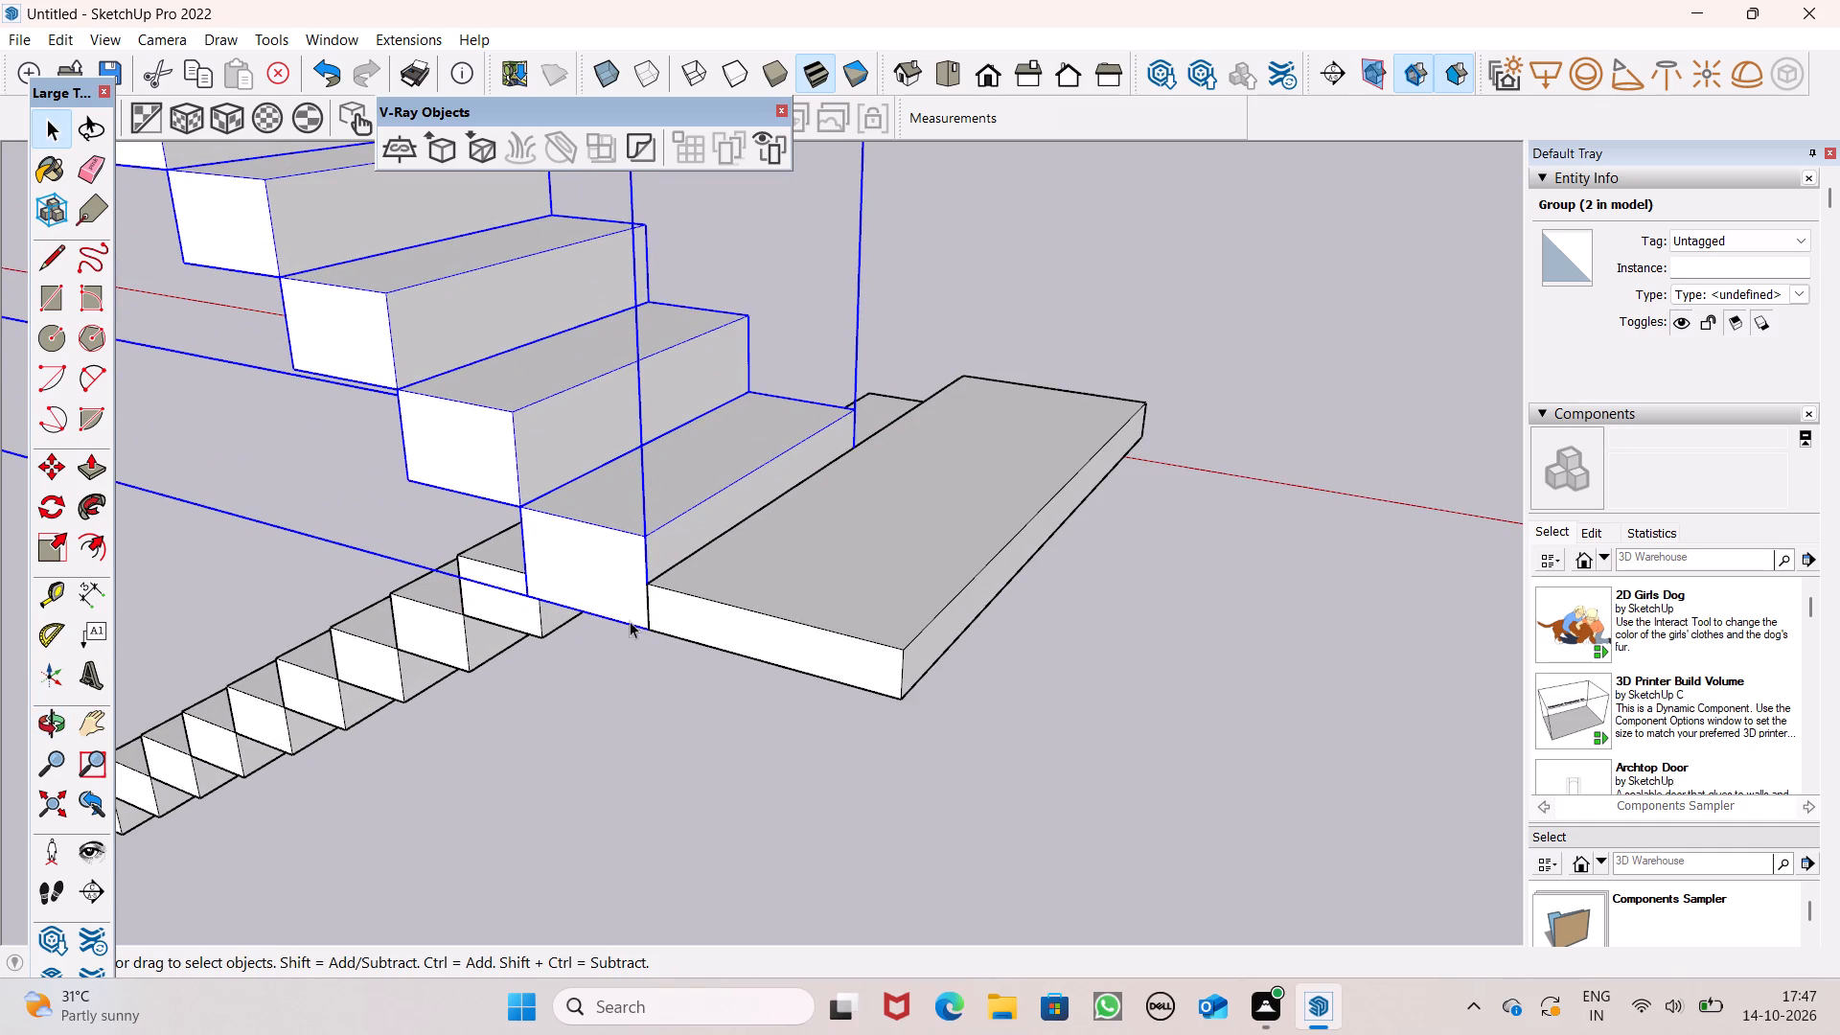
key("space")
key("m")
key("Return")
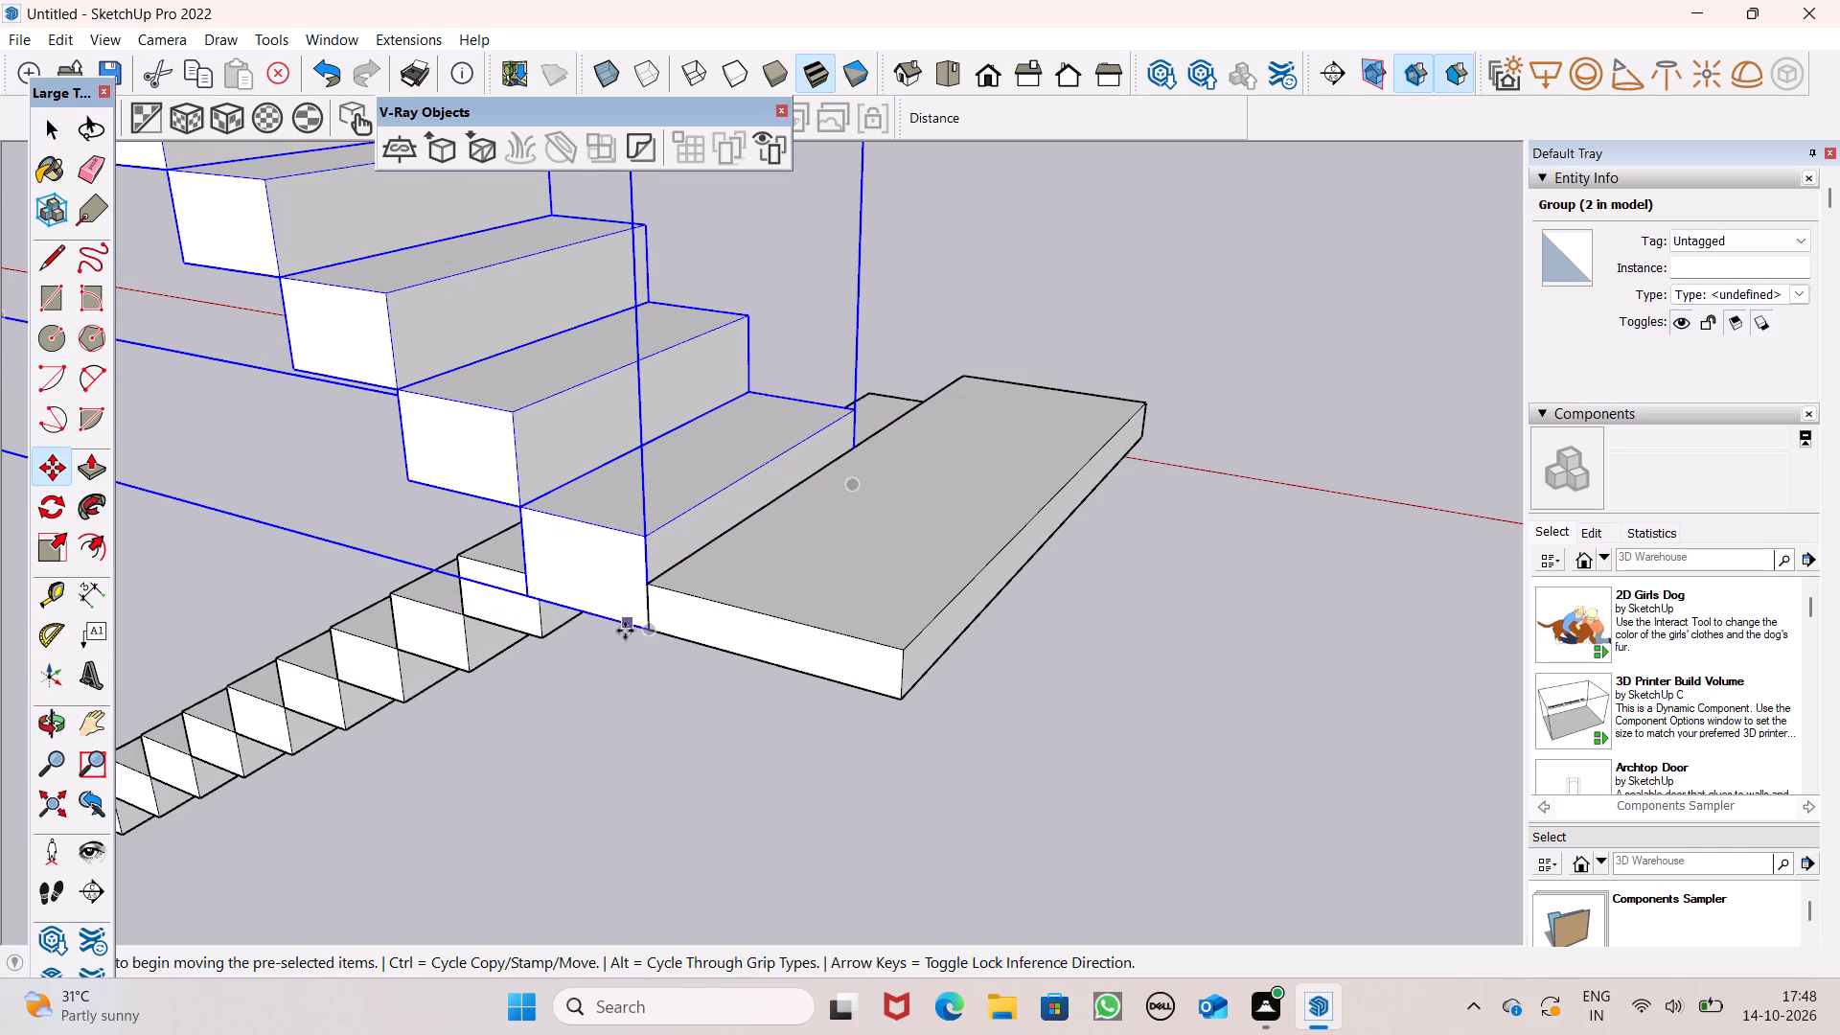
left_click_drag(644, 635, 635, 592)
scroll(636, 589, "up", 3)
scroll(644, 590, "down", 1)
scroll(644, 590, "up", 2)
left_click_drag(647, 590, 652, 580)
key("space")
Examine from several sides how the two flights meet the landing, and clear the selection.
scroll(980, 486, "down", 2)
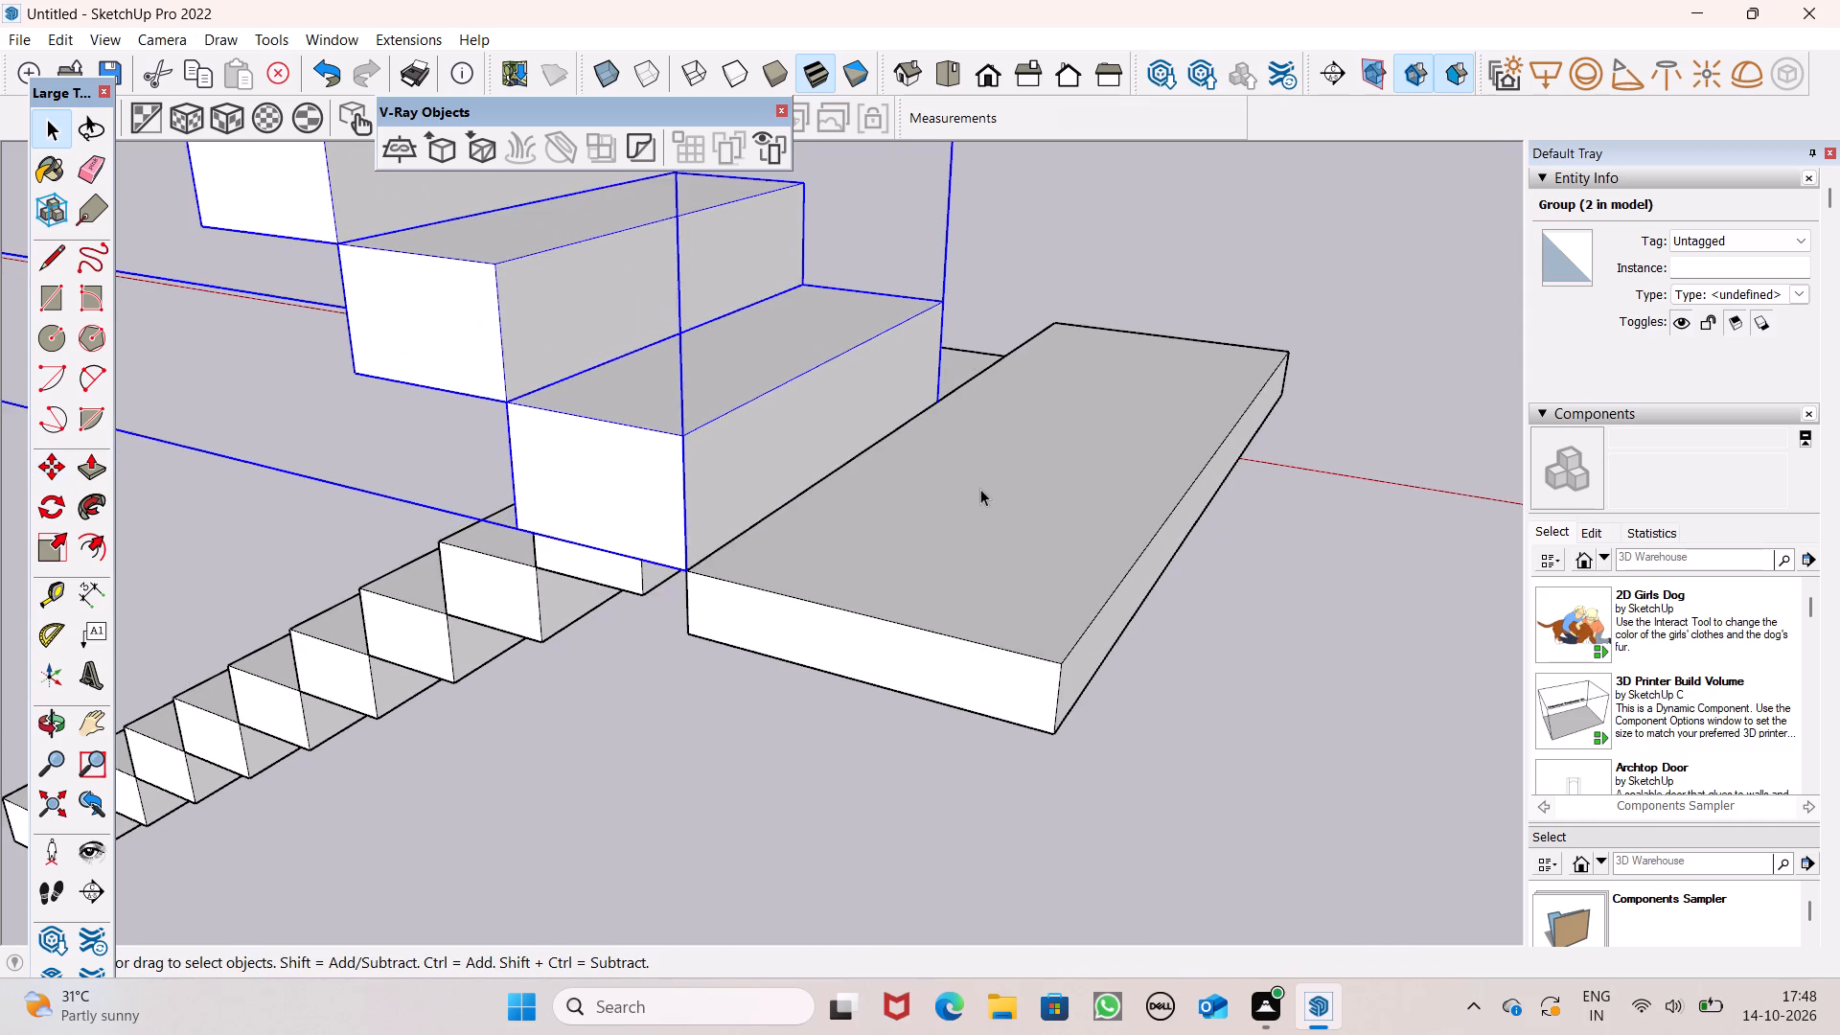
scroll(980, 489, "down", 6)
middle_click_drag(1082, 597, 789, 713)
scroll(789, 713, "up", 1)
scroll(974, 570, "down", 2)
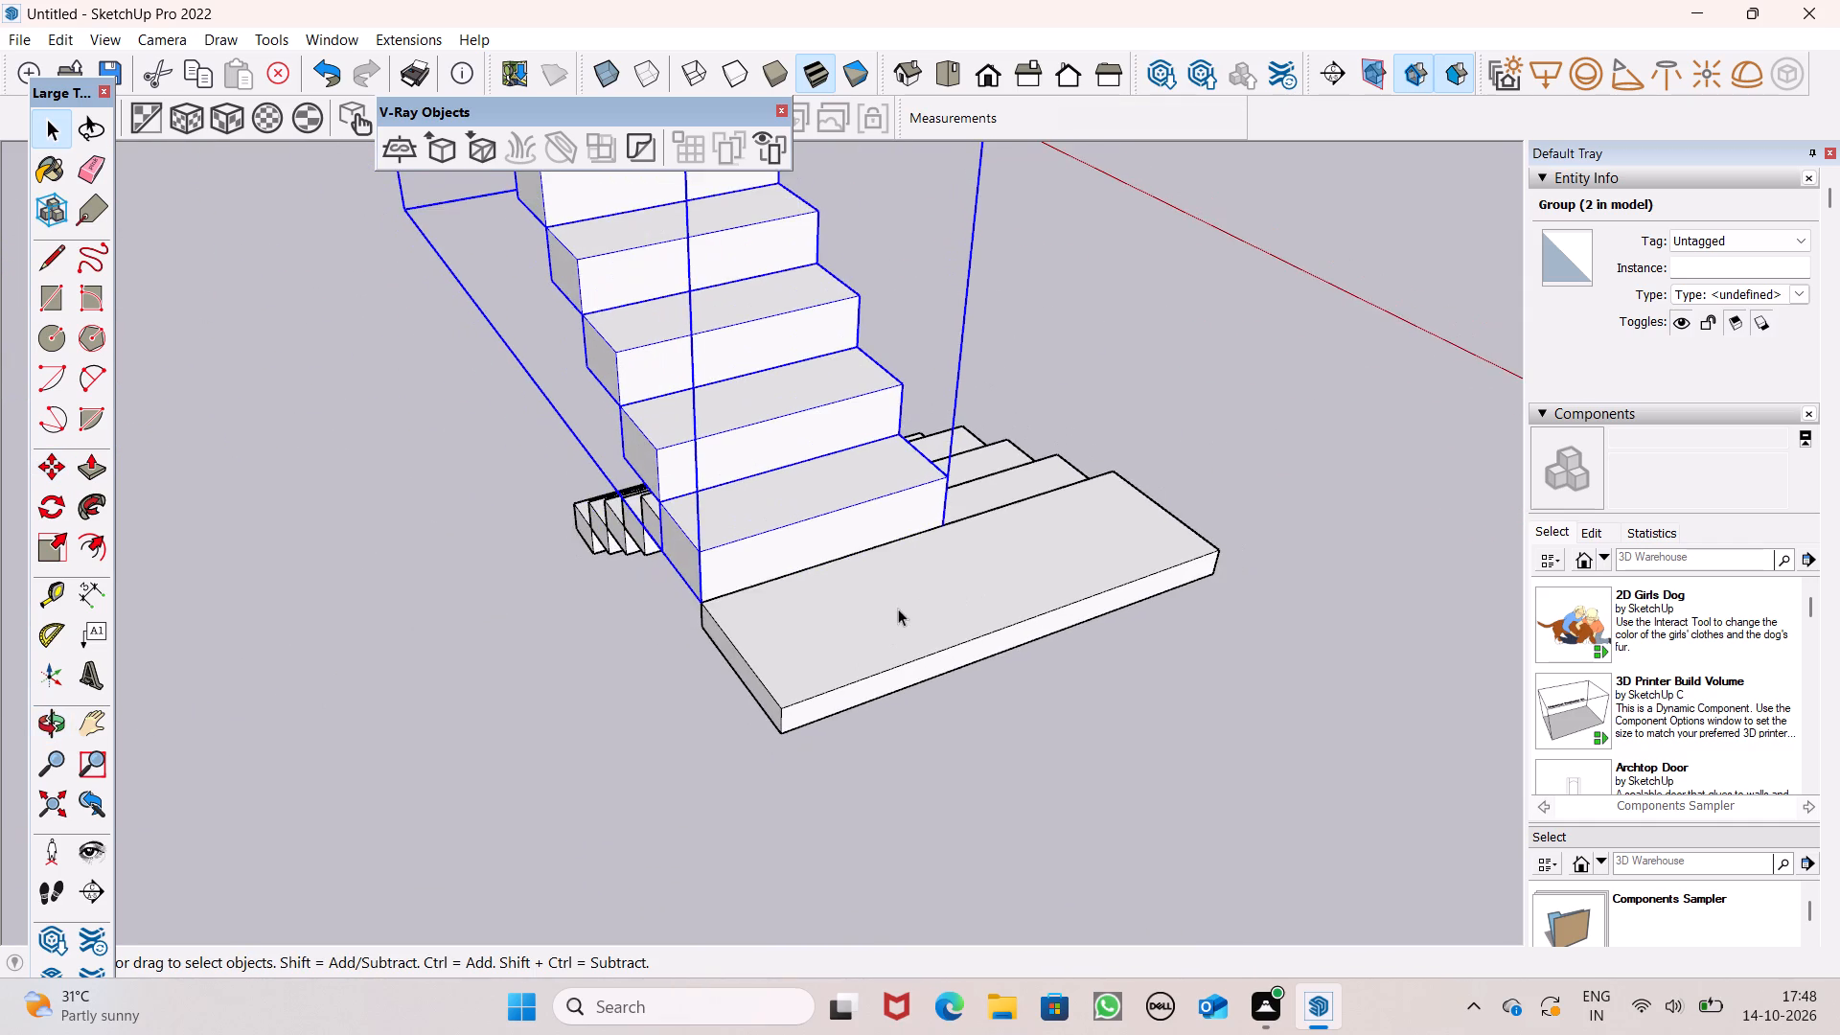
scroll(898, 609, "down", 1)
scroll(897, 615, "up", 1)
scroll(897, 623, "down", 3)
middle_click_drag(888, 637, 1201, 485)
scroll(1107, 533, "down", 5)
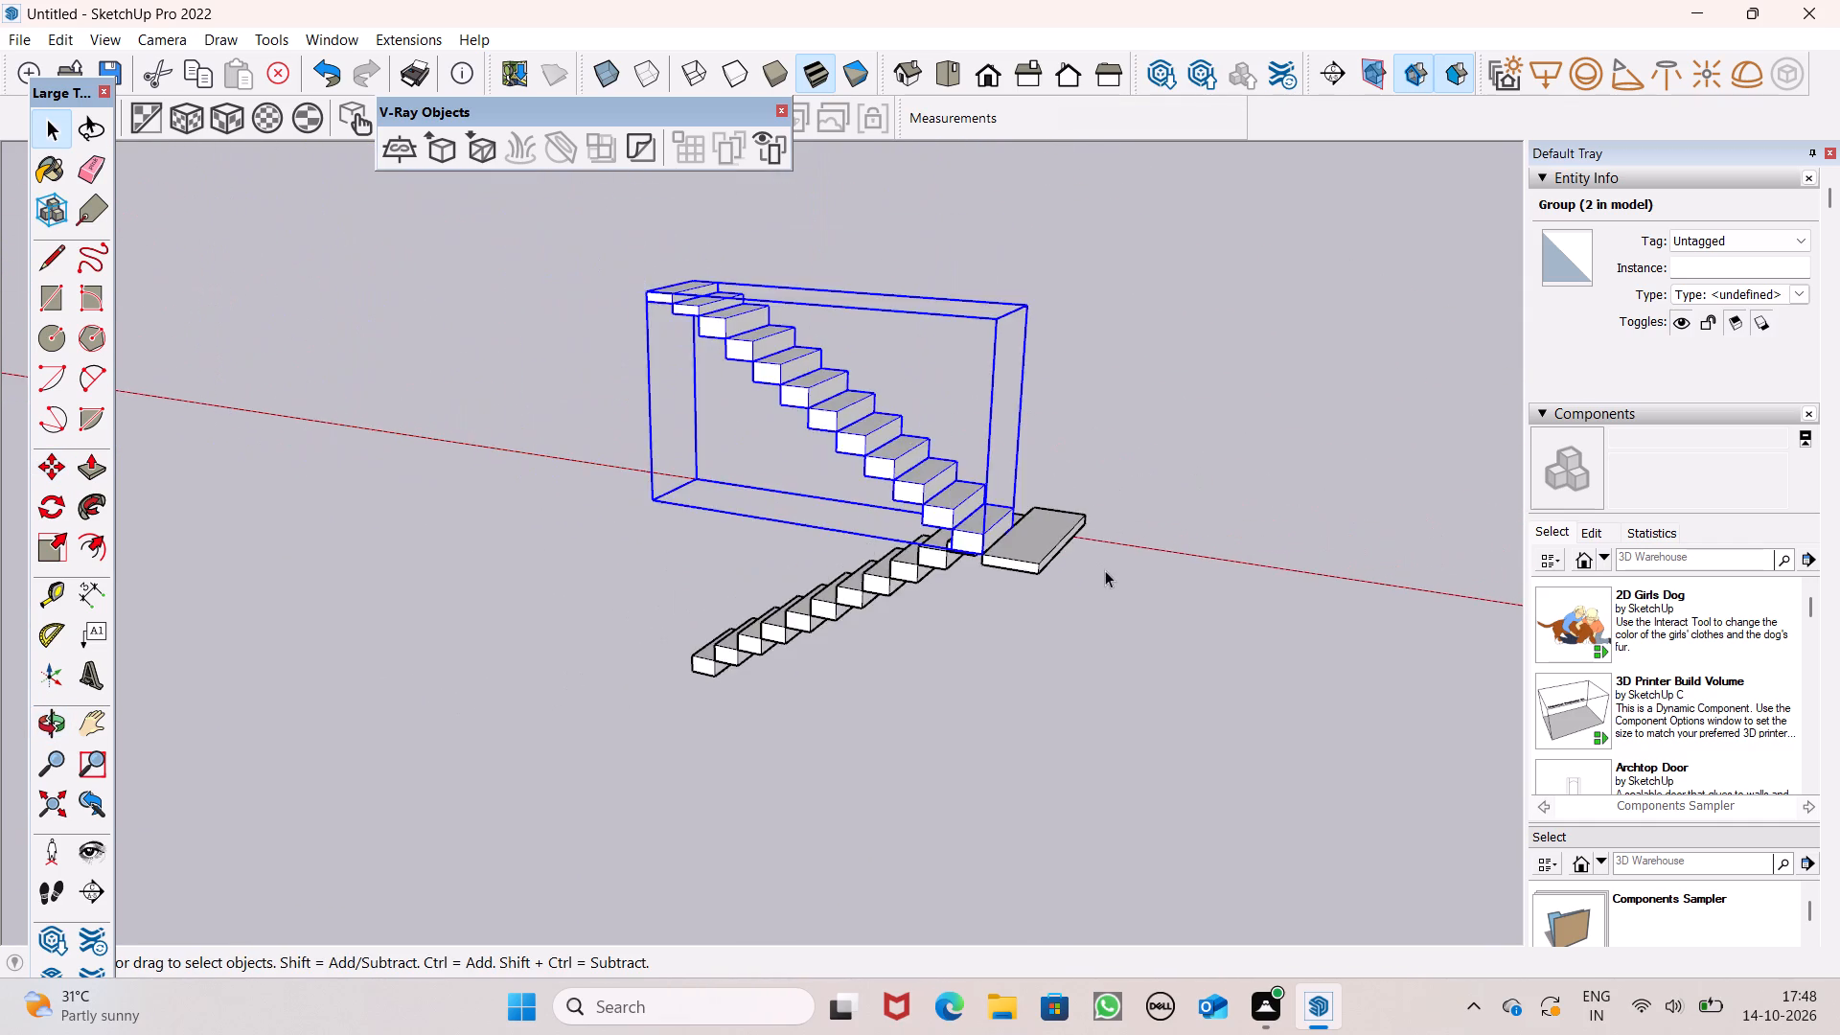
middle_click_drag(1079, 590, 1294, 588)
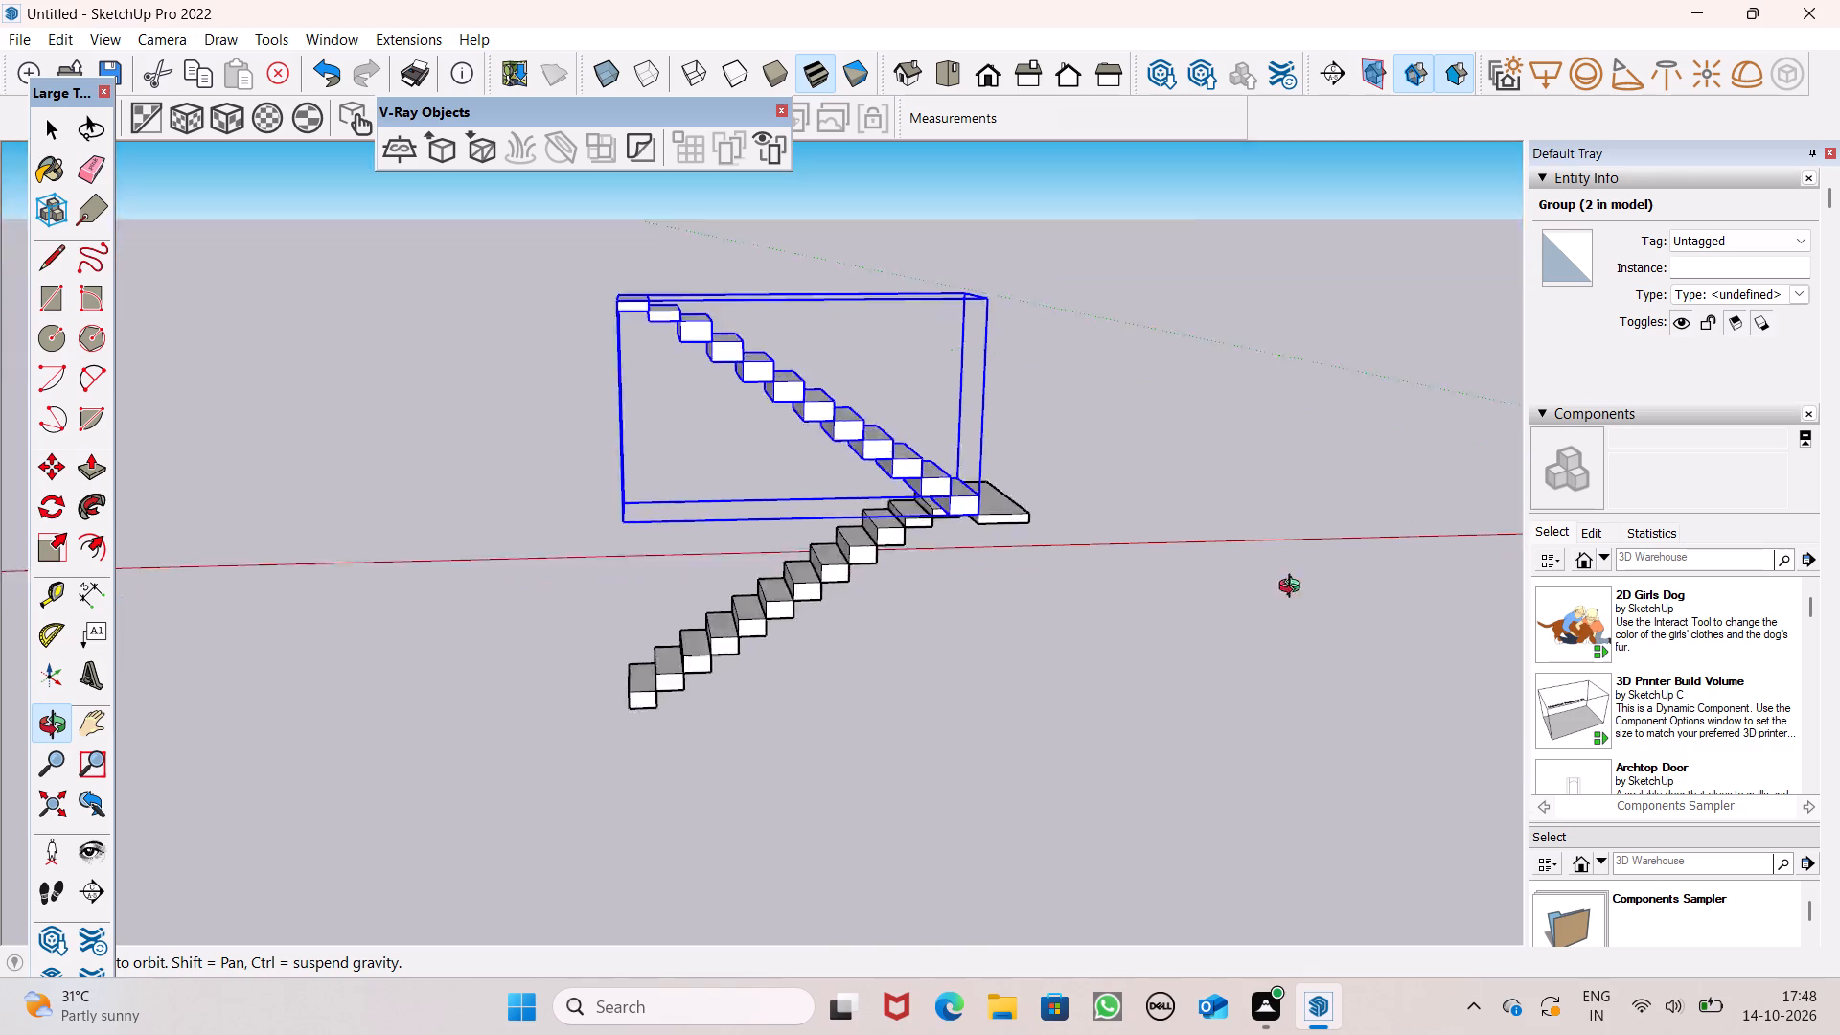
middle_click_drag(1294, 588, 1142, 662)
left_click(1170, 636)
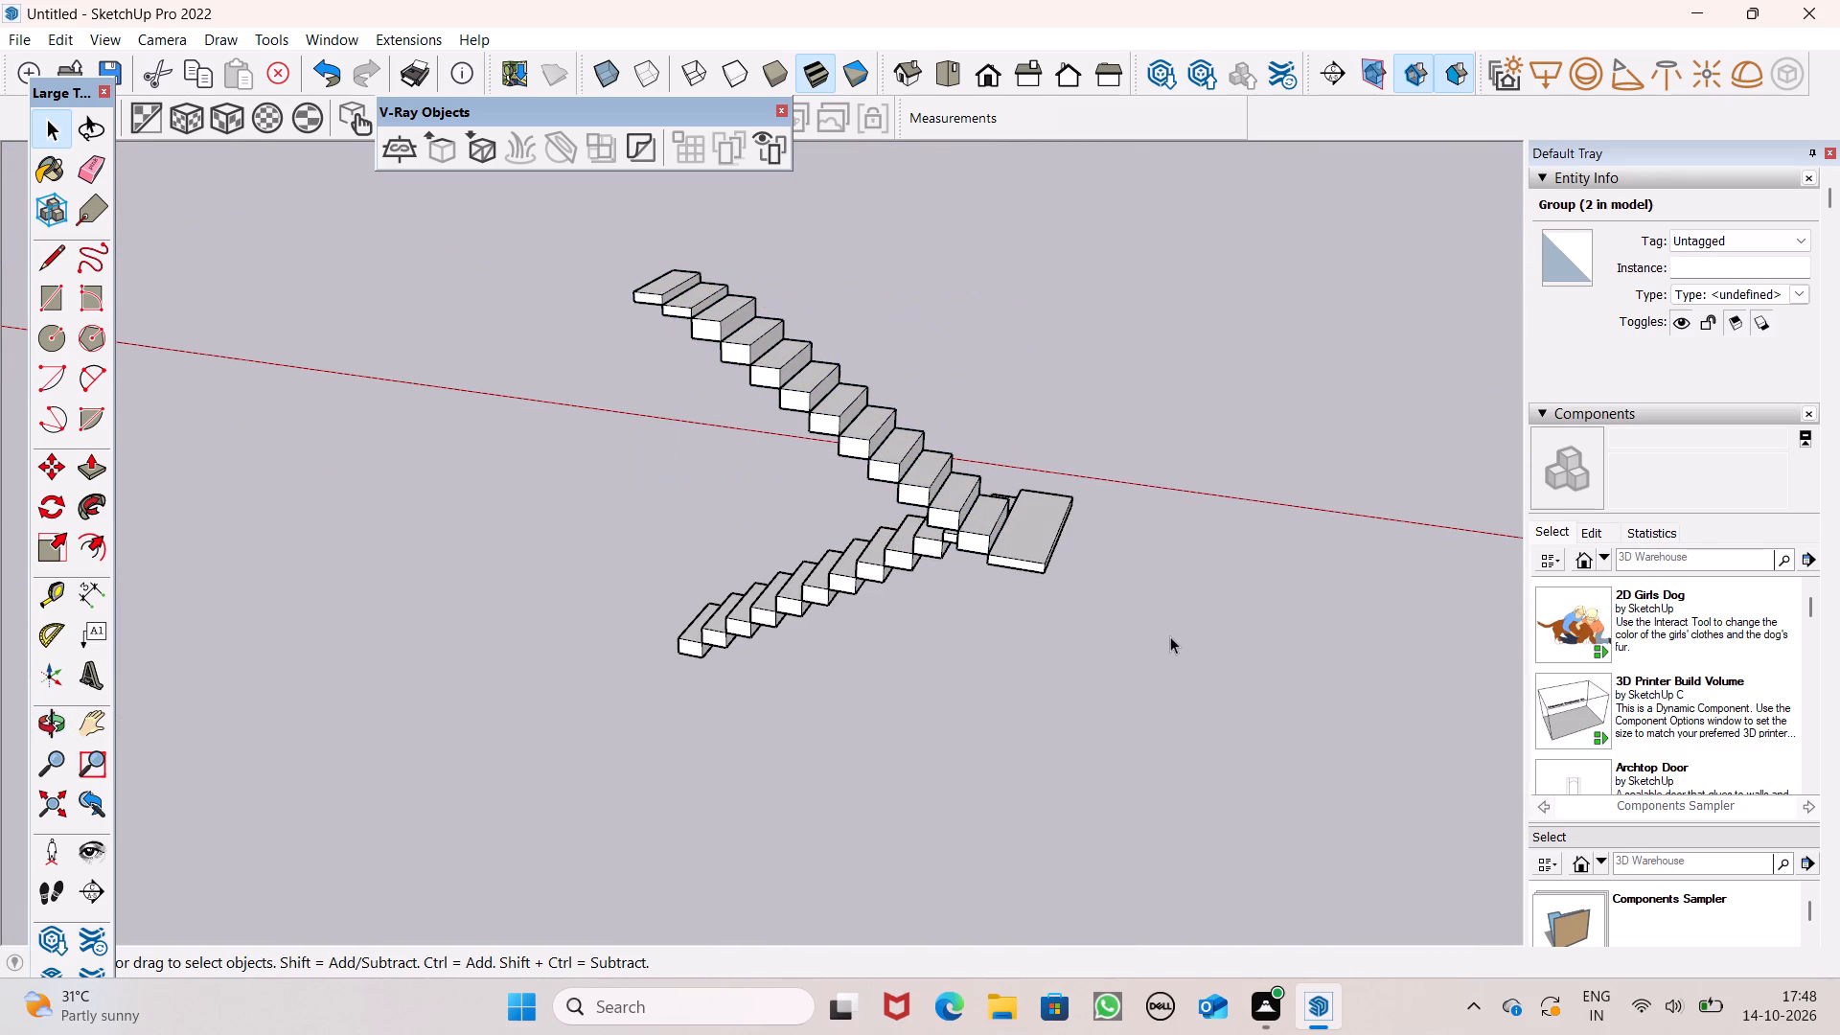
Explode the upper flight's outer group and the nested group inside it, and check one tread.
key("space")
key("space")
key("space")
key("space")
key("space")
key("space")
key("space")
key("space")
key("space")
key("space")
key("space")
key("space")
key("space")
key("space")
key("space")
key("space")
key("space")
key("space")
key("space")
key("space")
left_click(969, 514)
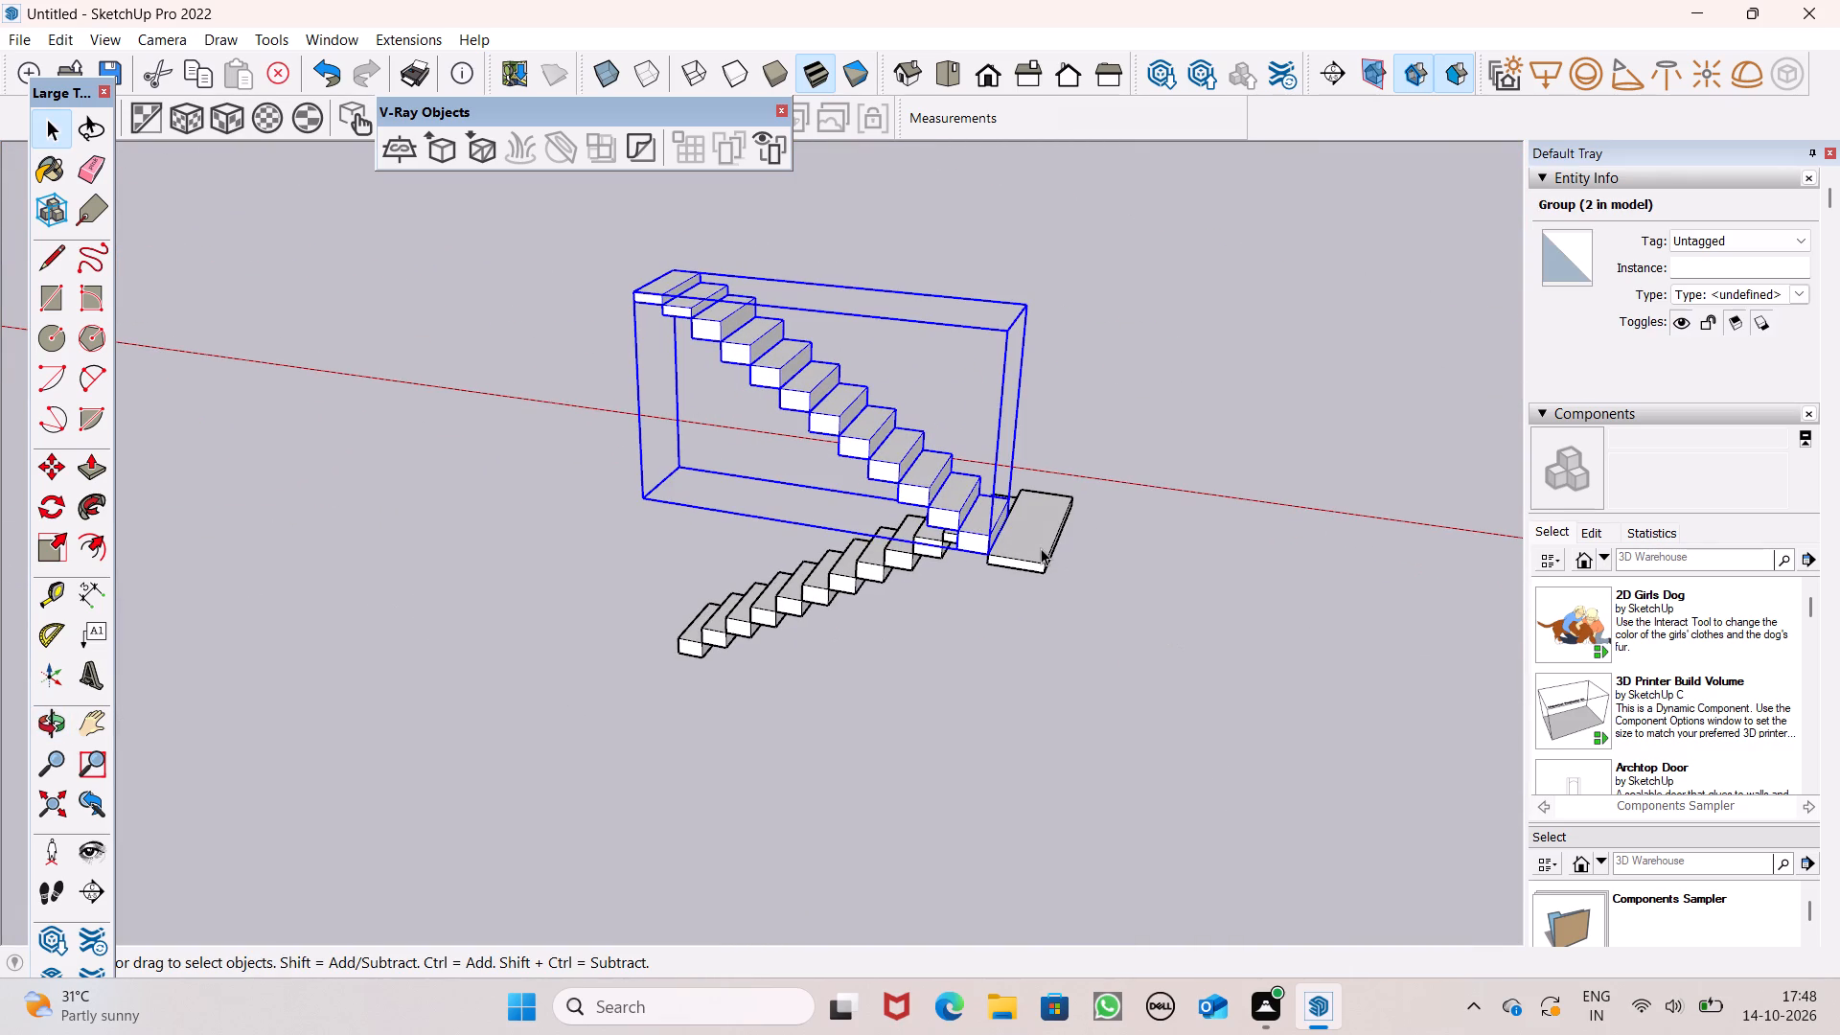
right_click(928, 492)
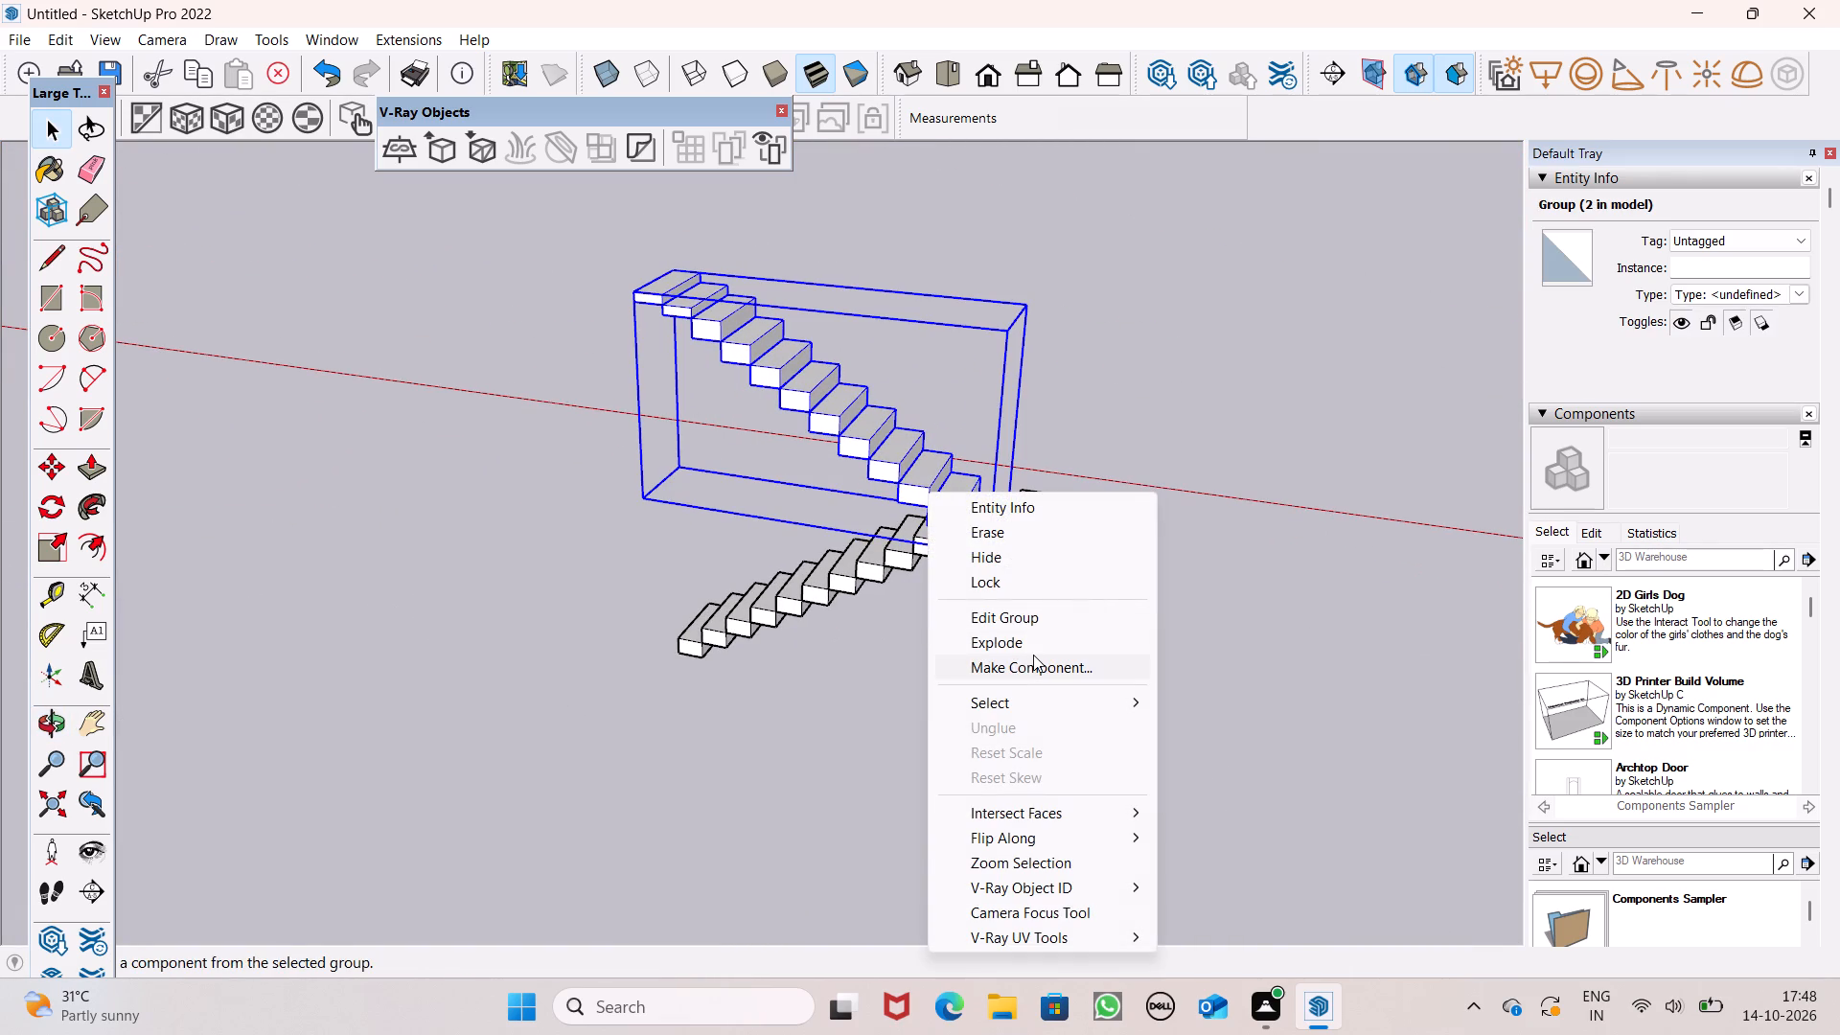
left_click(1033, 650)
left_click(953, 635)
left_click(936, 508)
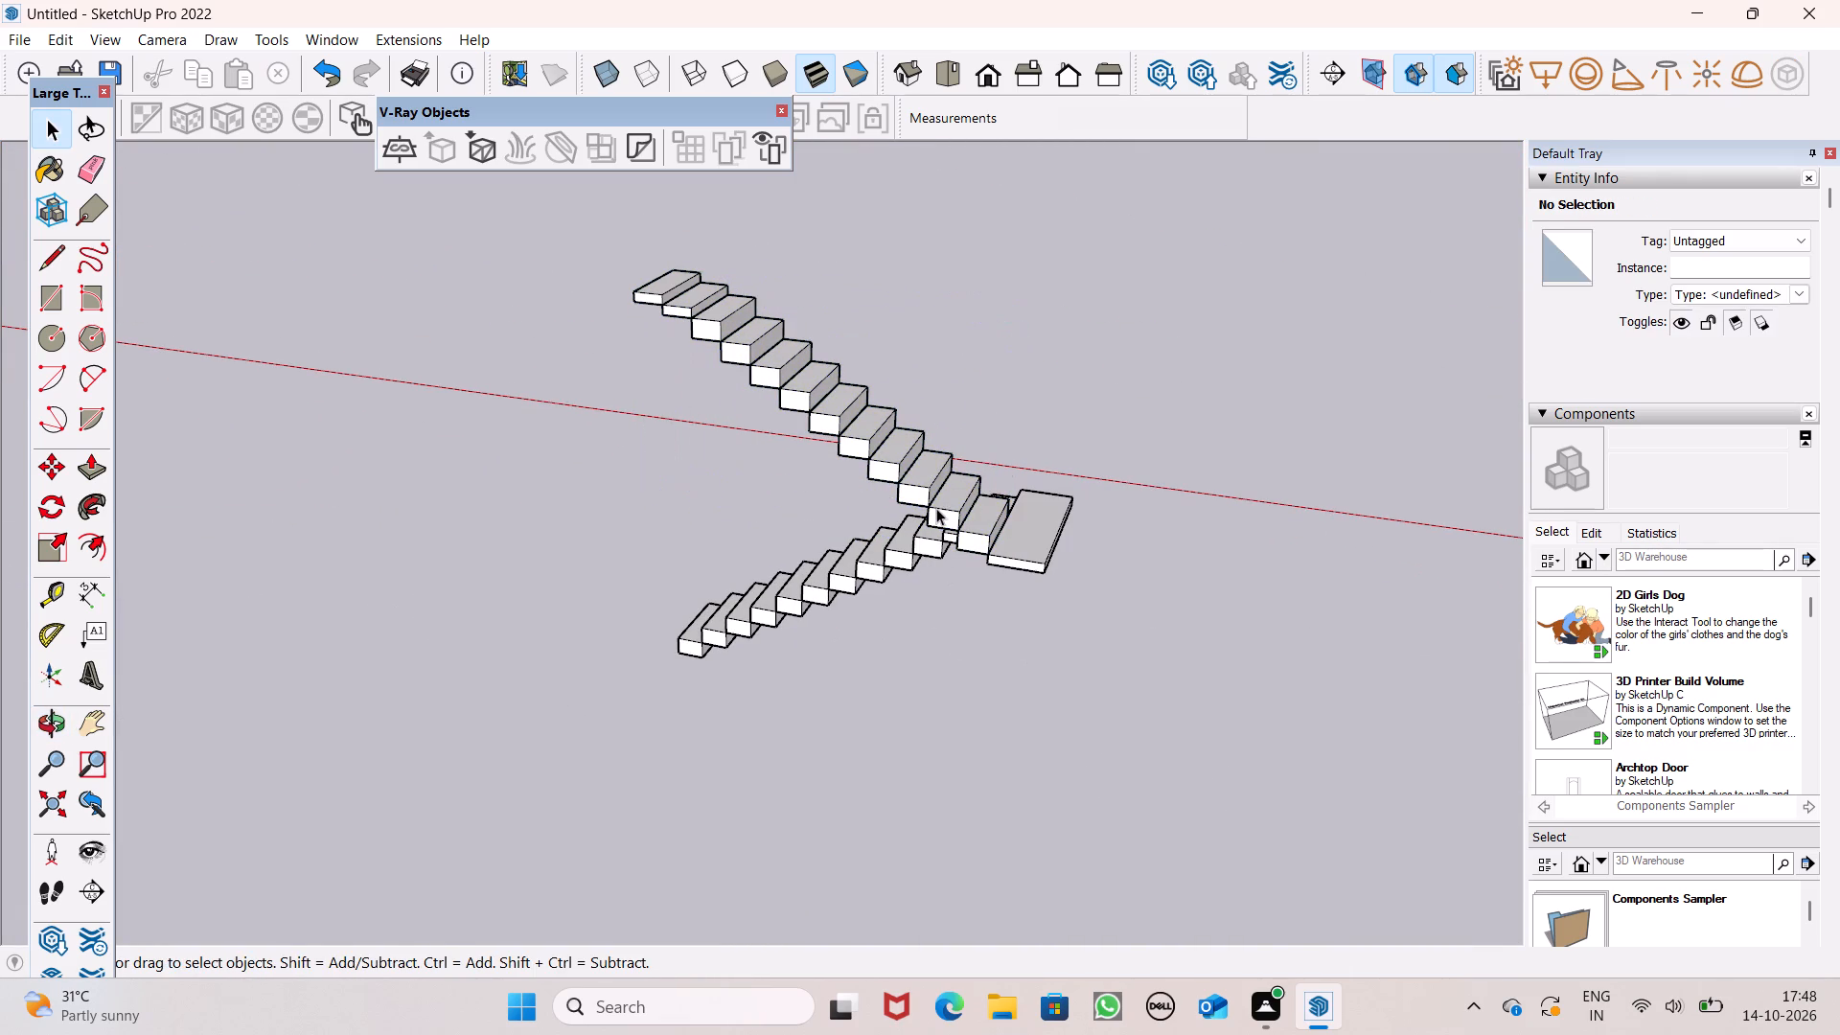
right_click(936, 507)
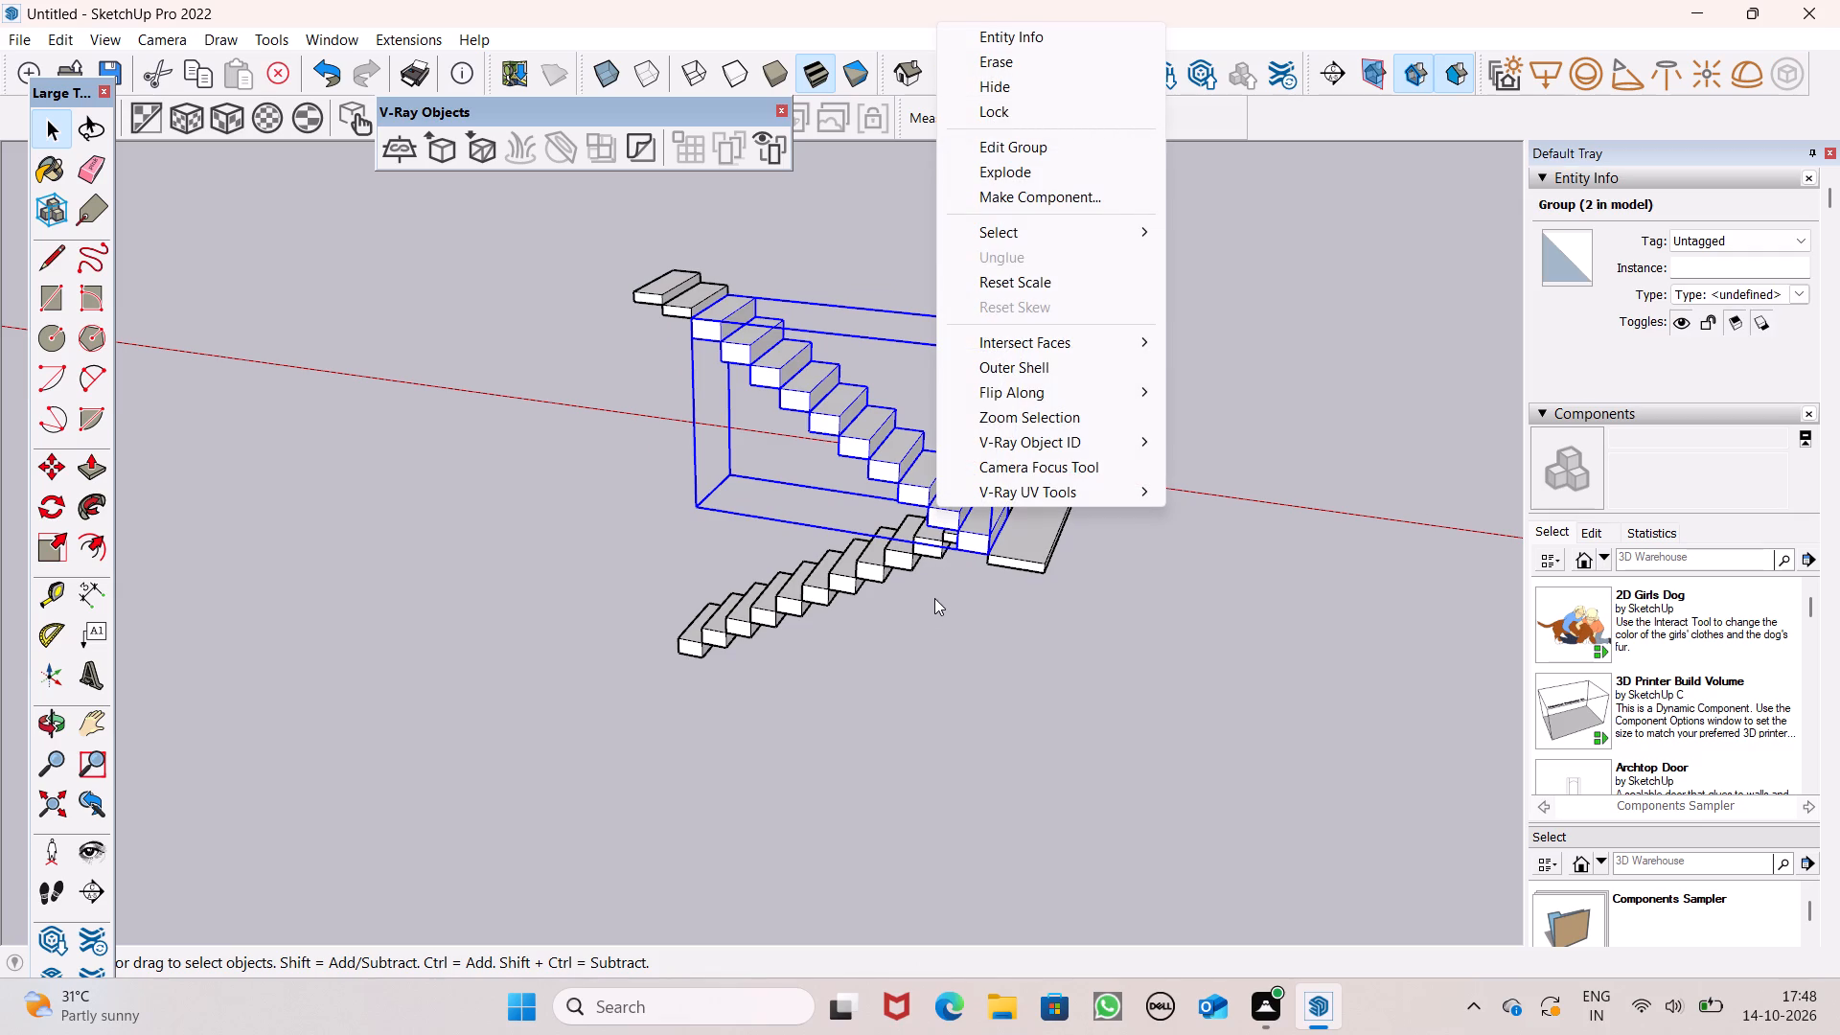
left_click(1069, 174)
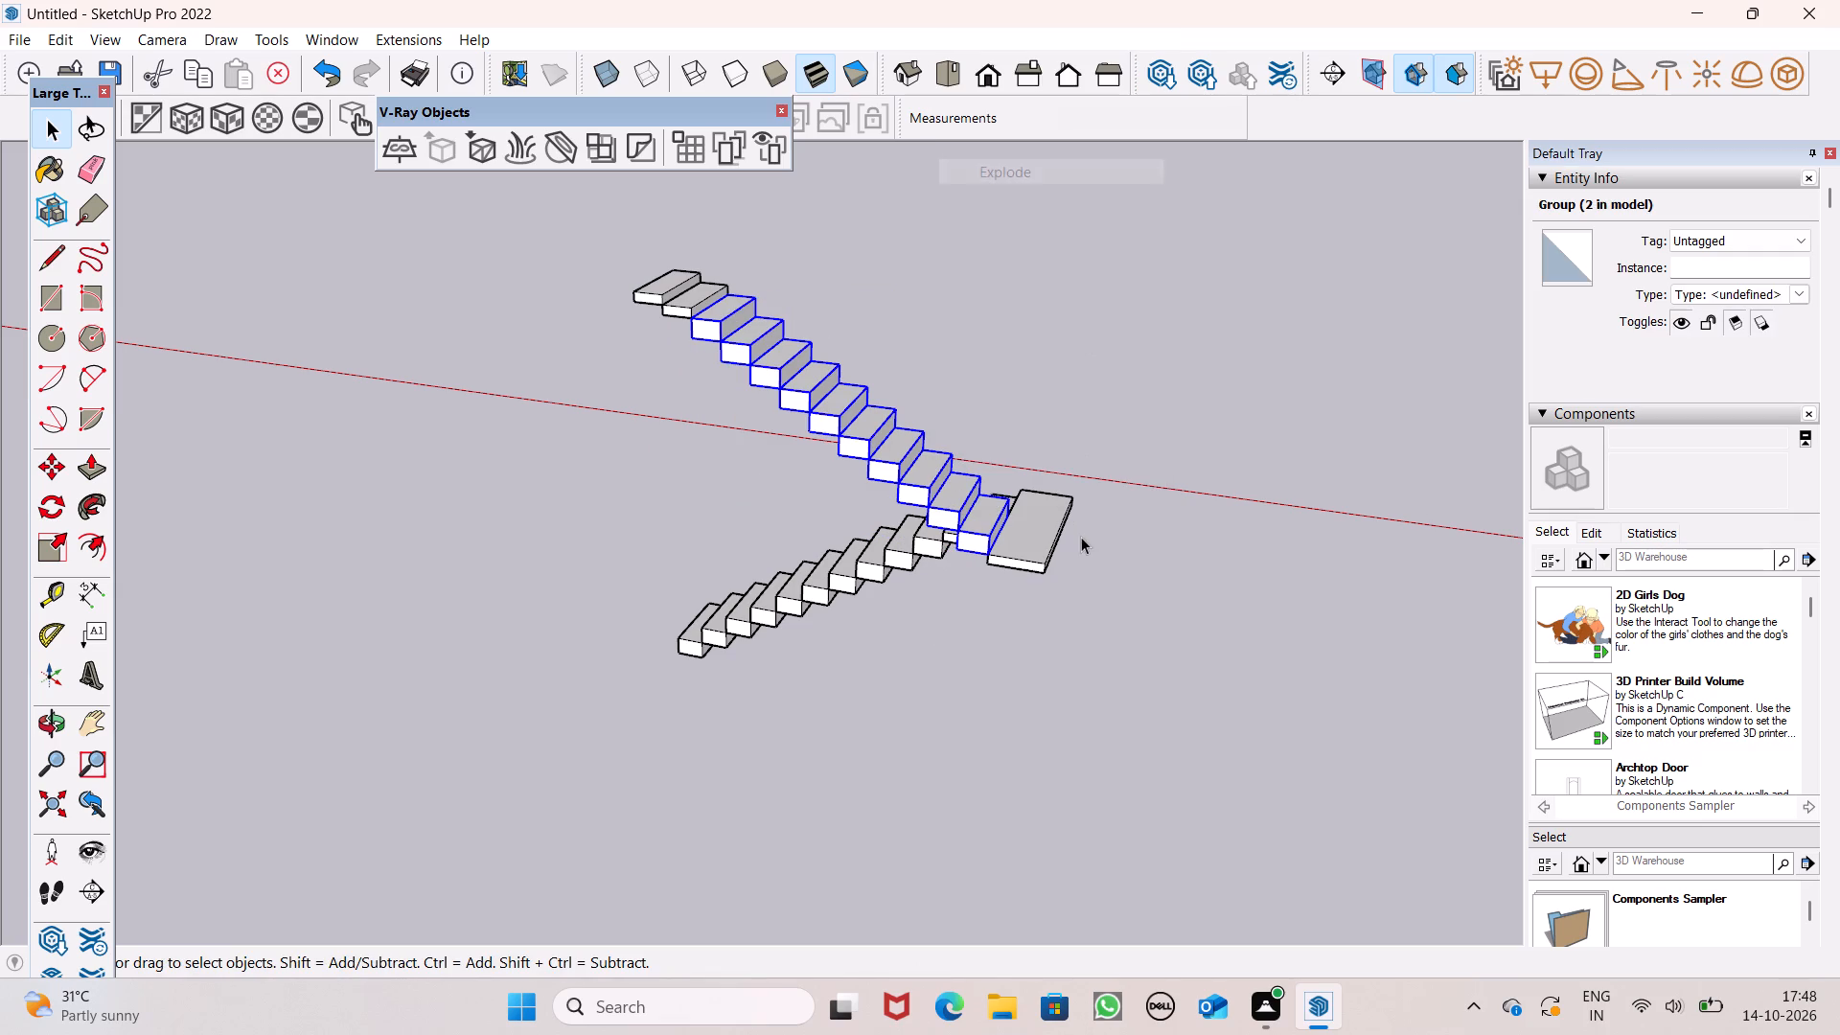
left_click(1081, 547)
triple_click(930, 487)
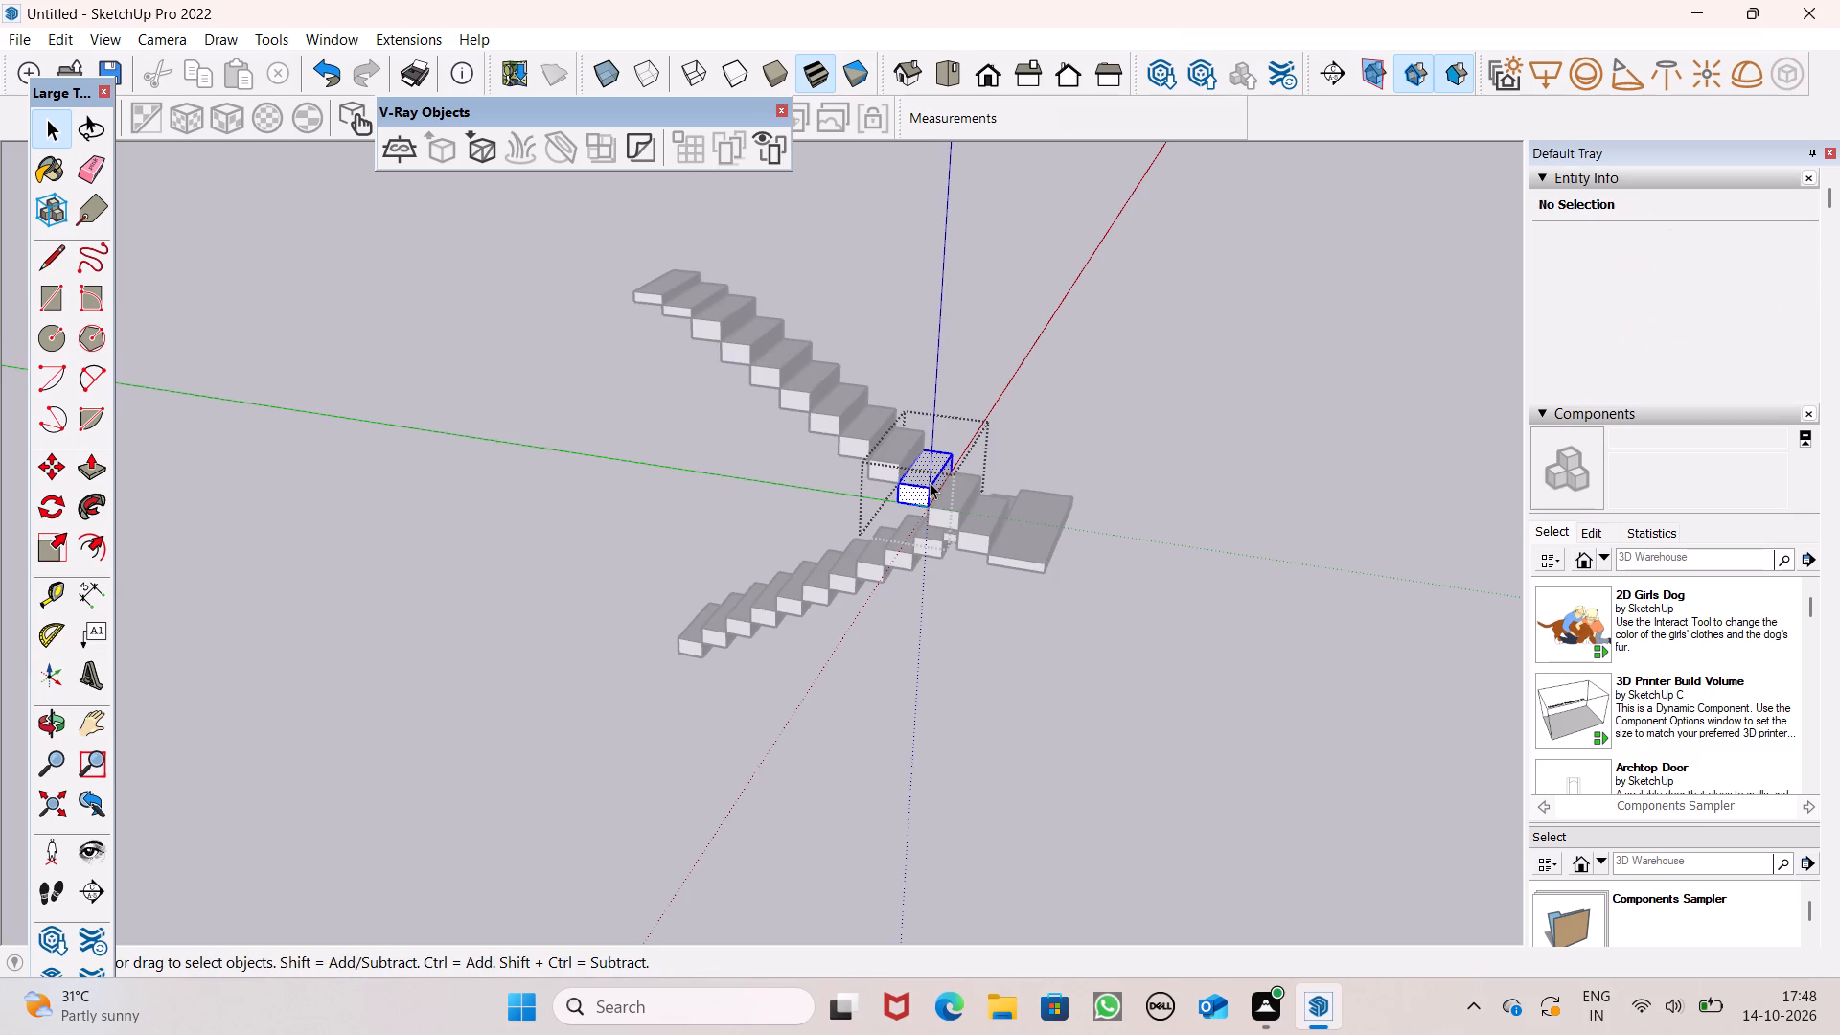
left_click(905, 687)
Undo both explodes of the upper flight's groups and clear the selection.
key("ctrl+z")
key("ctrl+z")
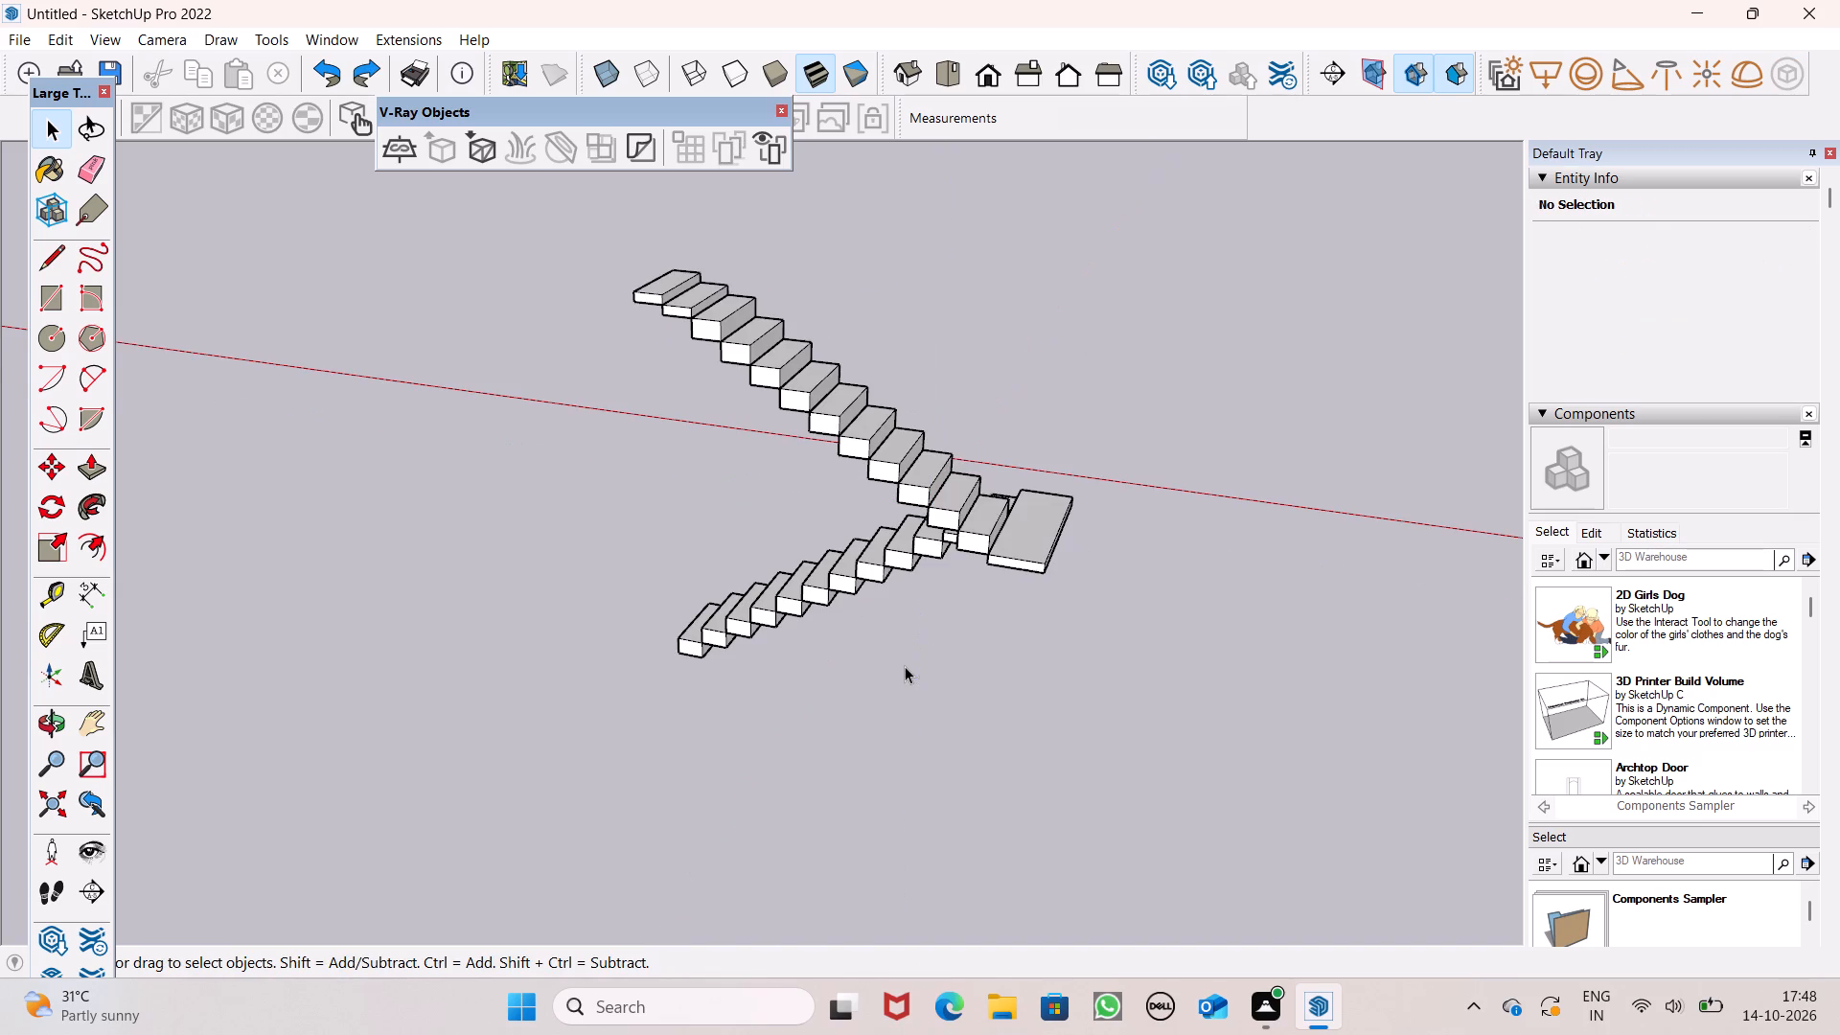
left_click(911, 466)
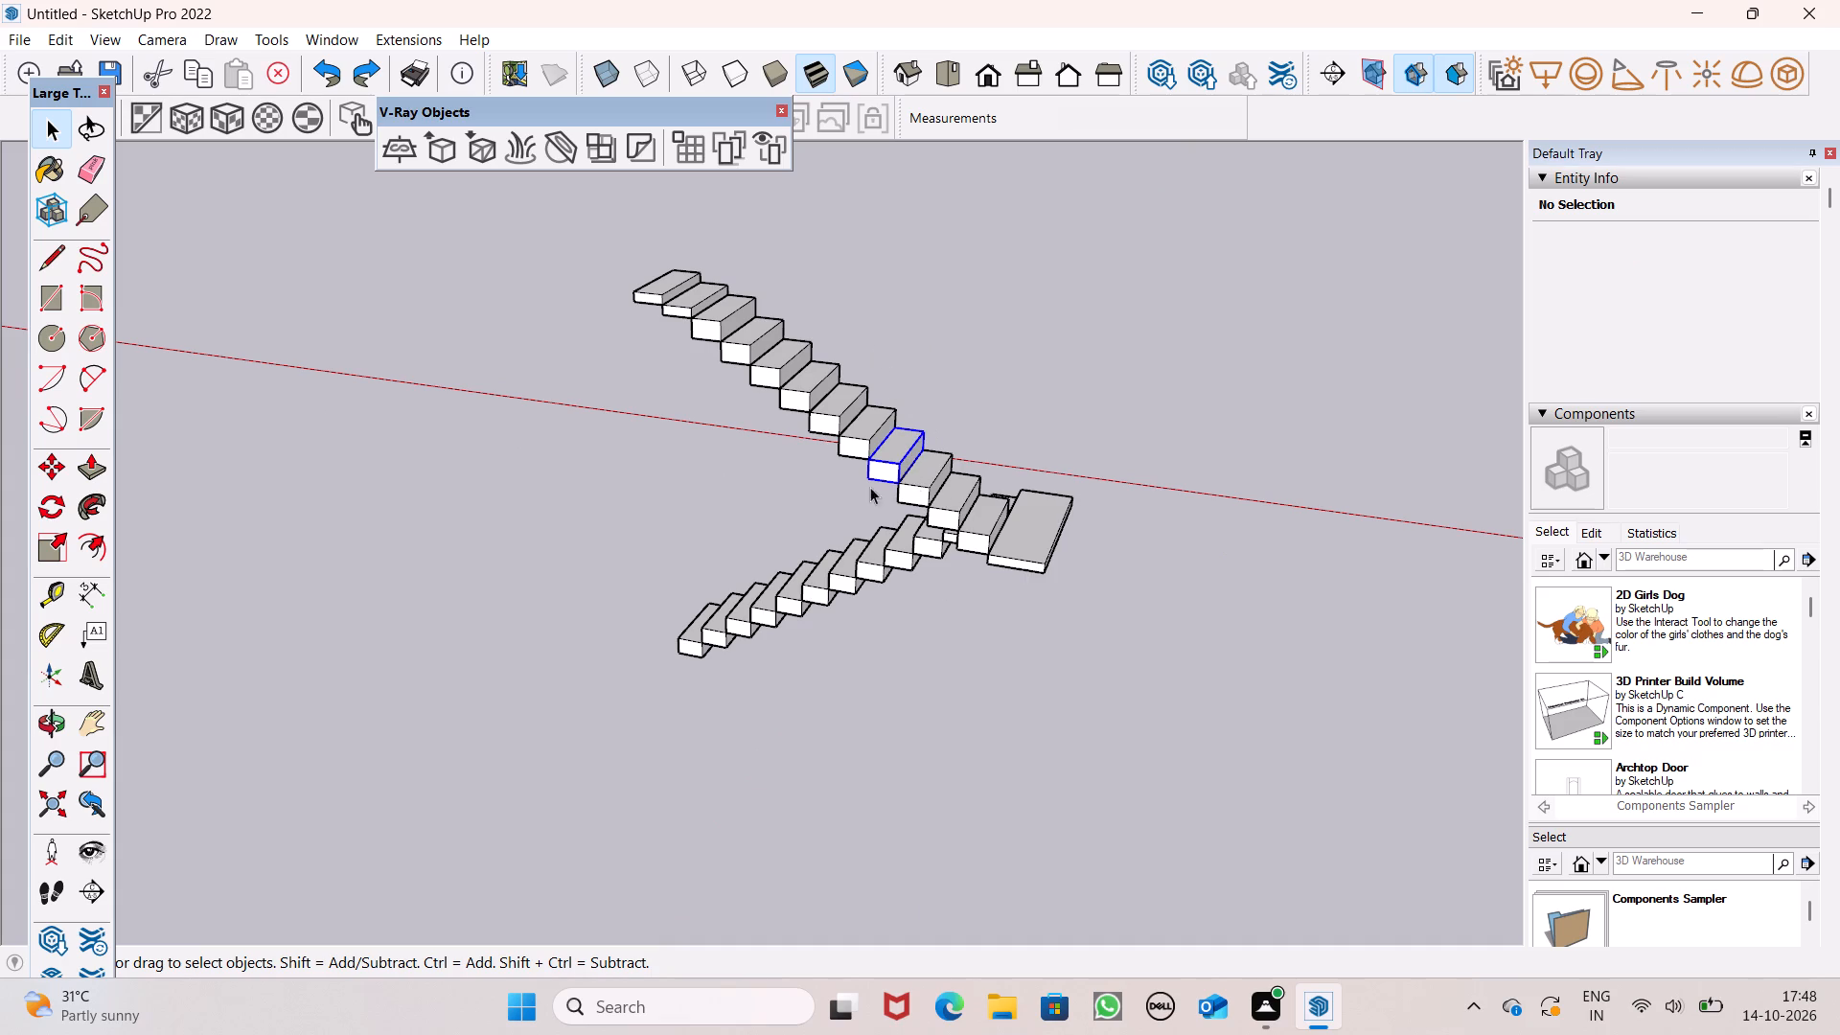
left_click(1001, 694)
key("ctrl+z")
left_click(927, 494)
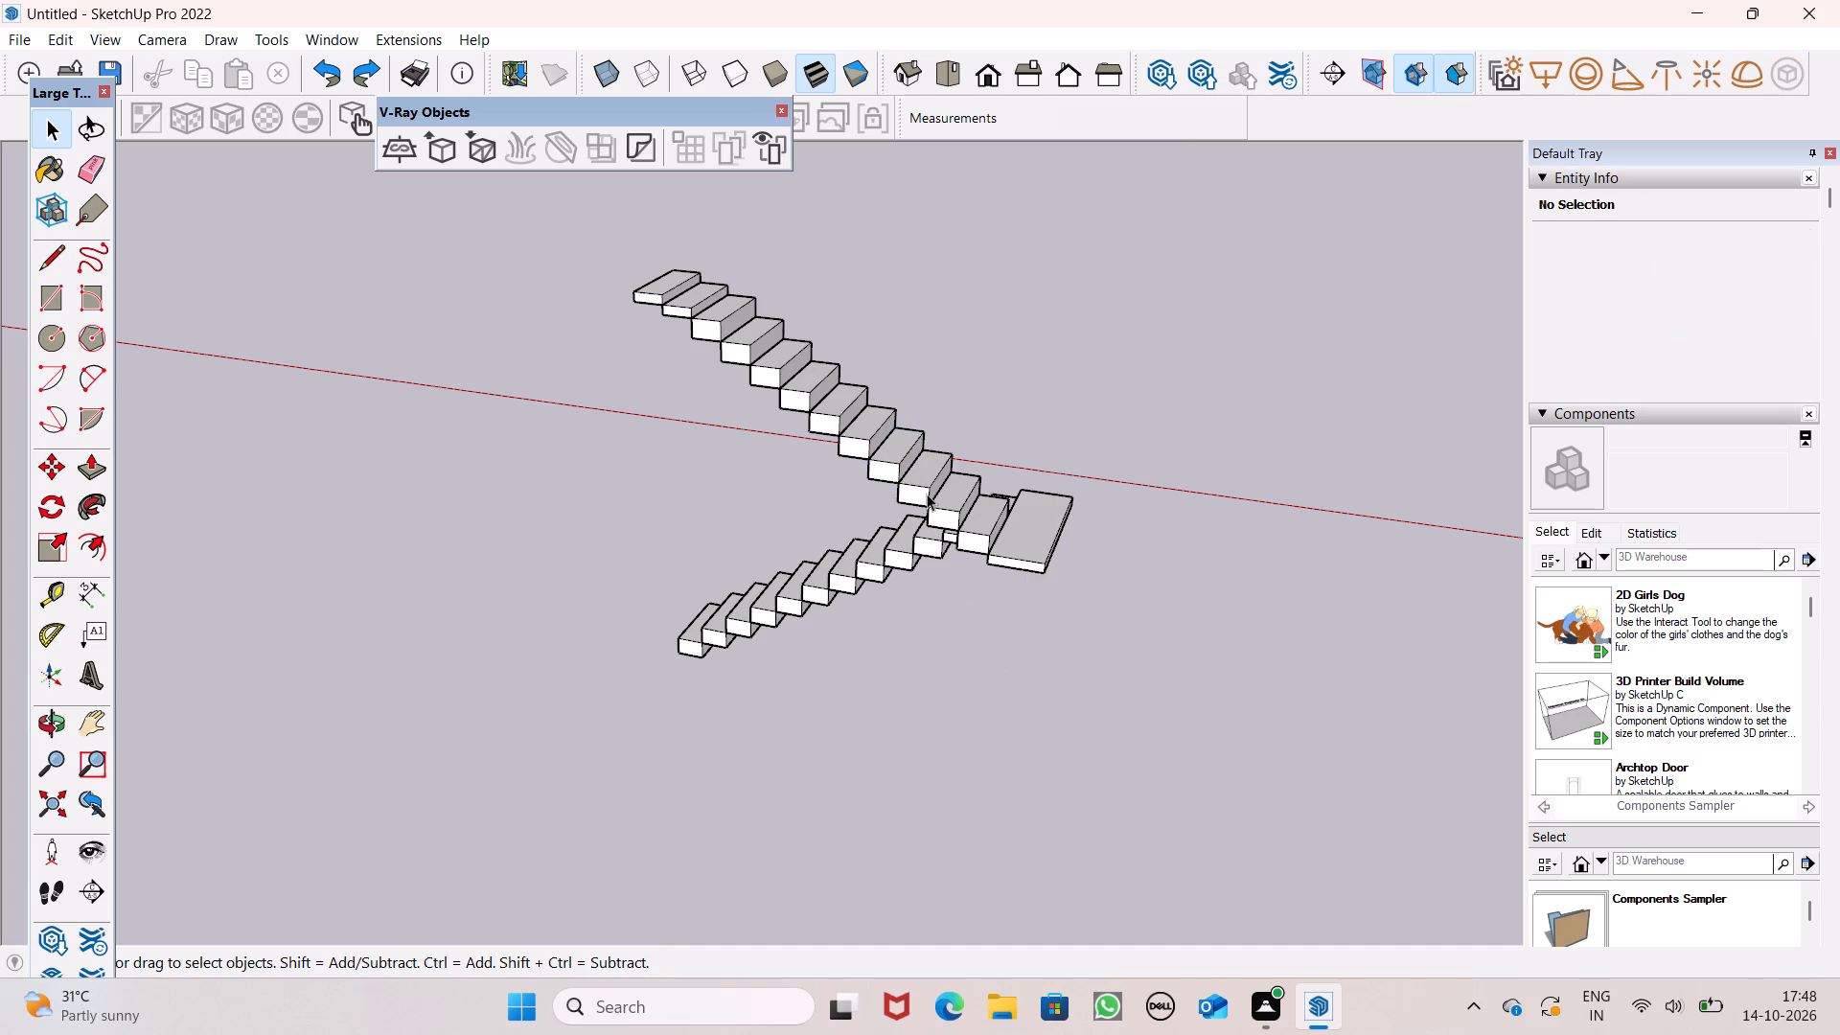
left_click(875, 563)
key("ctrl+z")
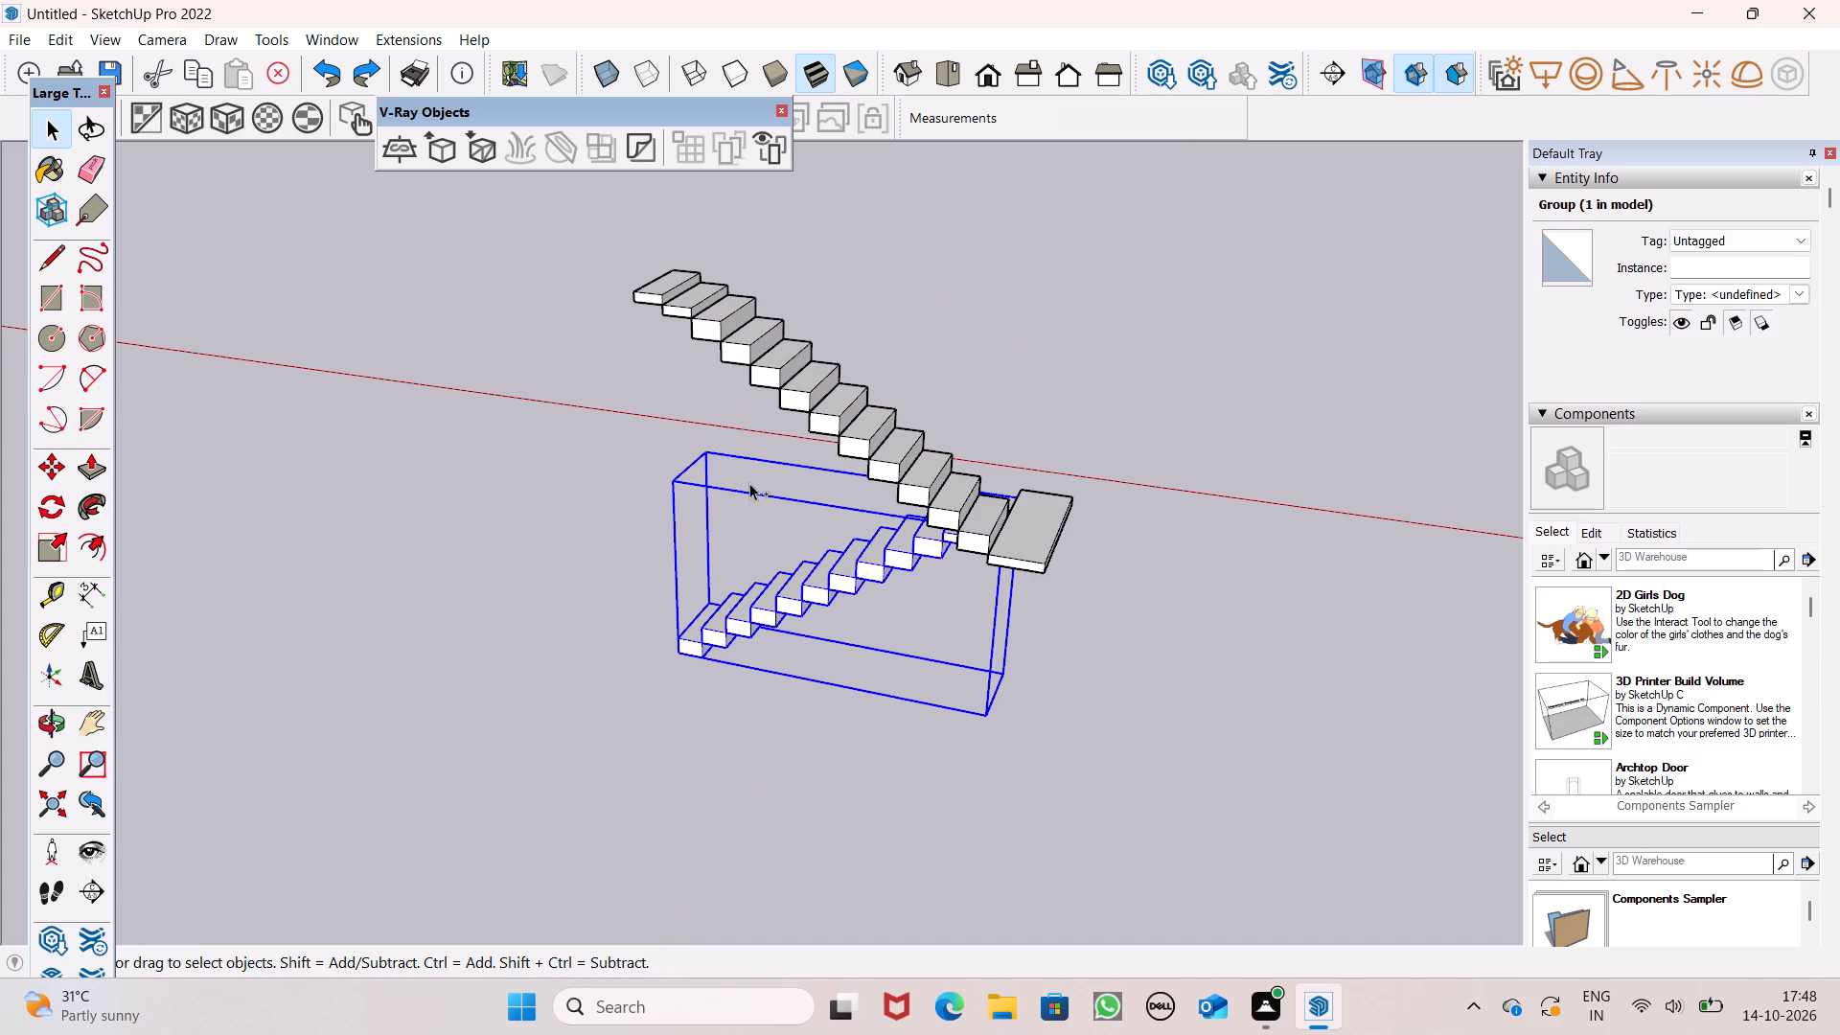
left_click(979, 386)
Select the upper flight, the lower flight and the whole landing, and make them one group.
left_click(726, 326)
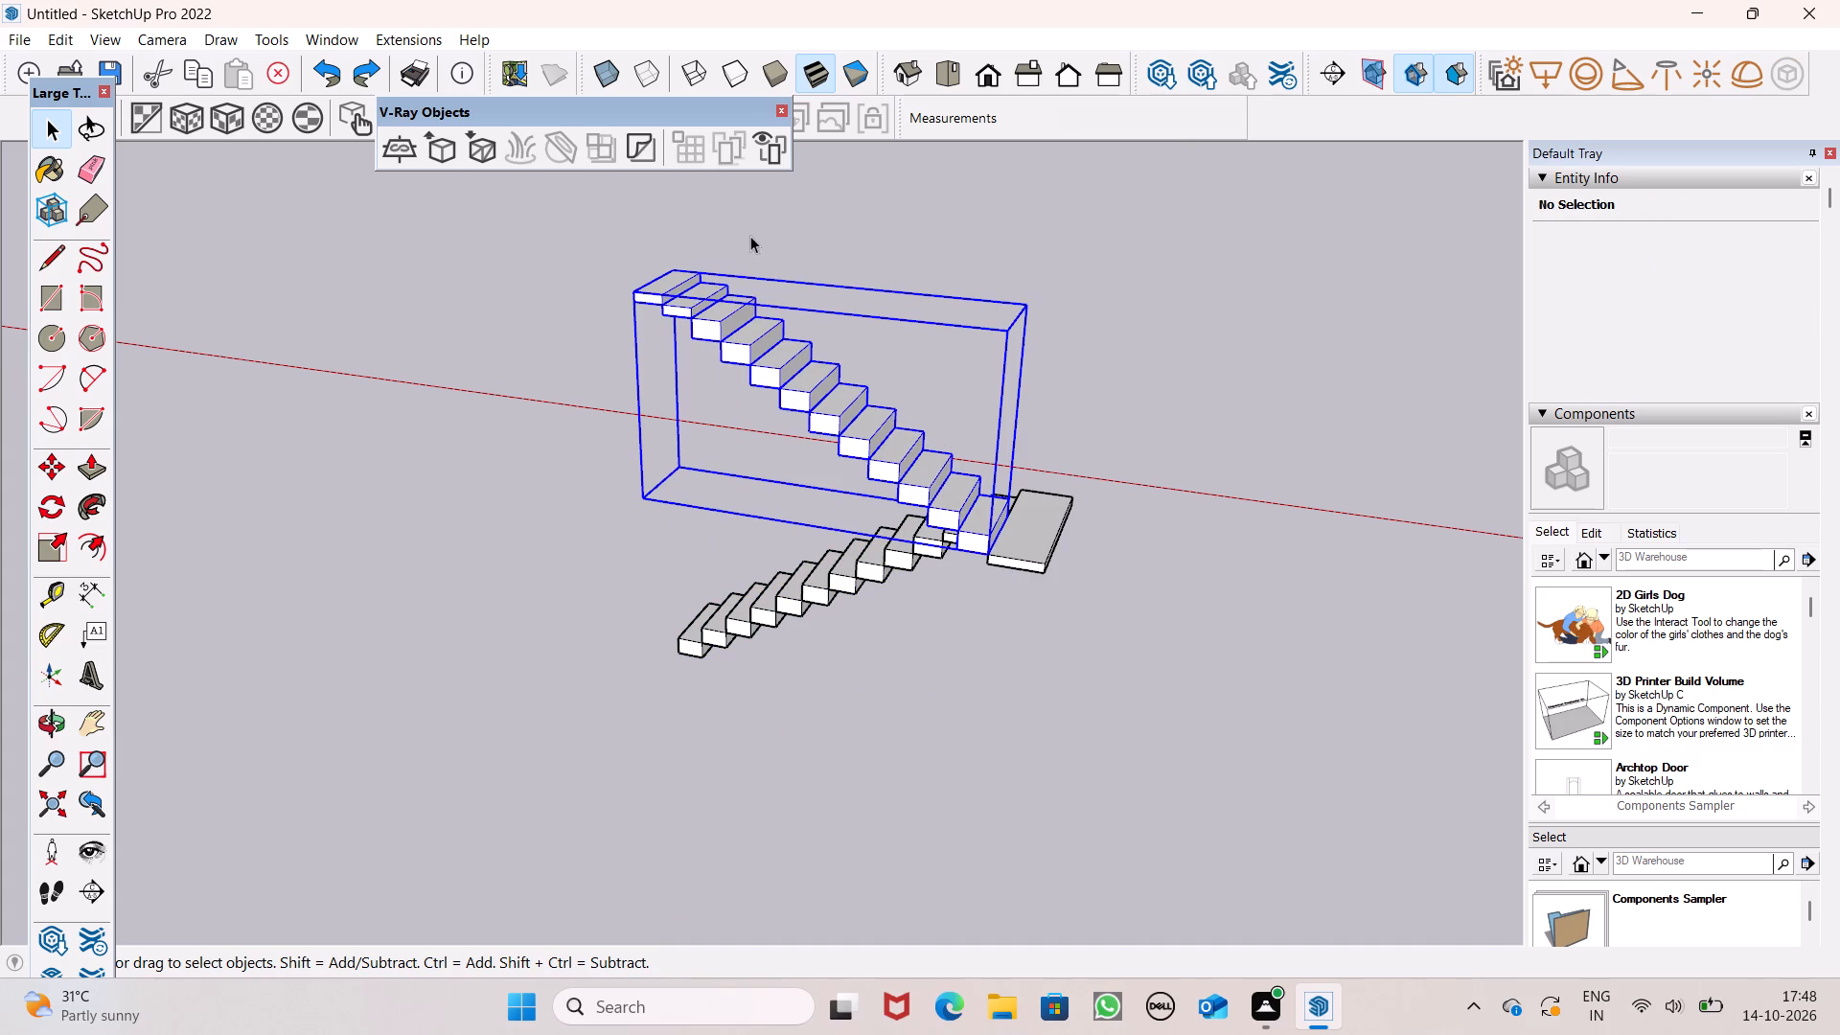
left_click(867, 570, "ctrl")
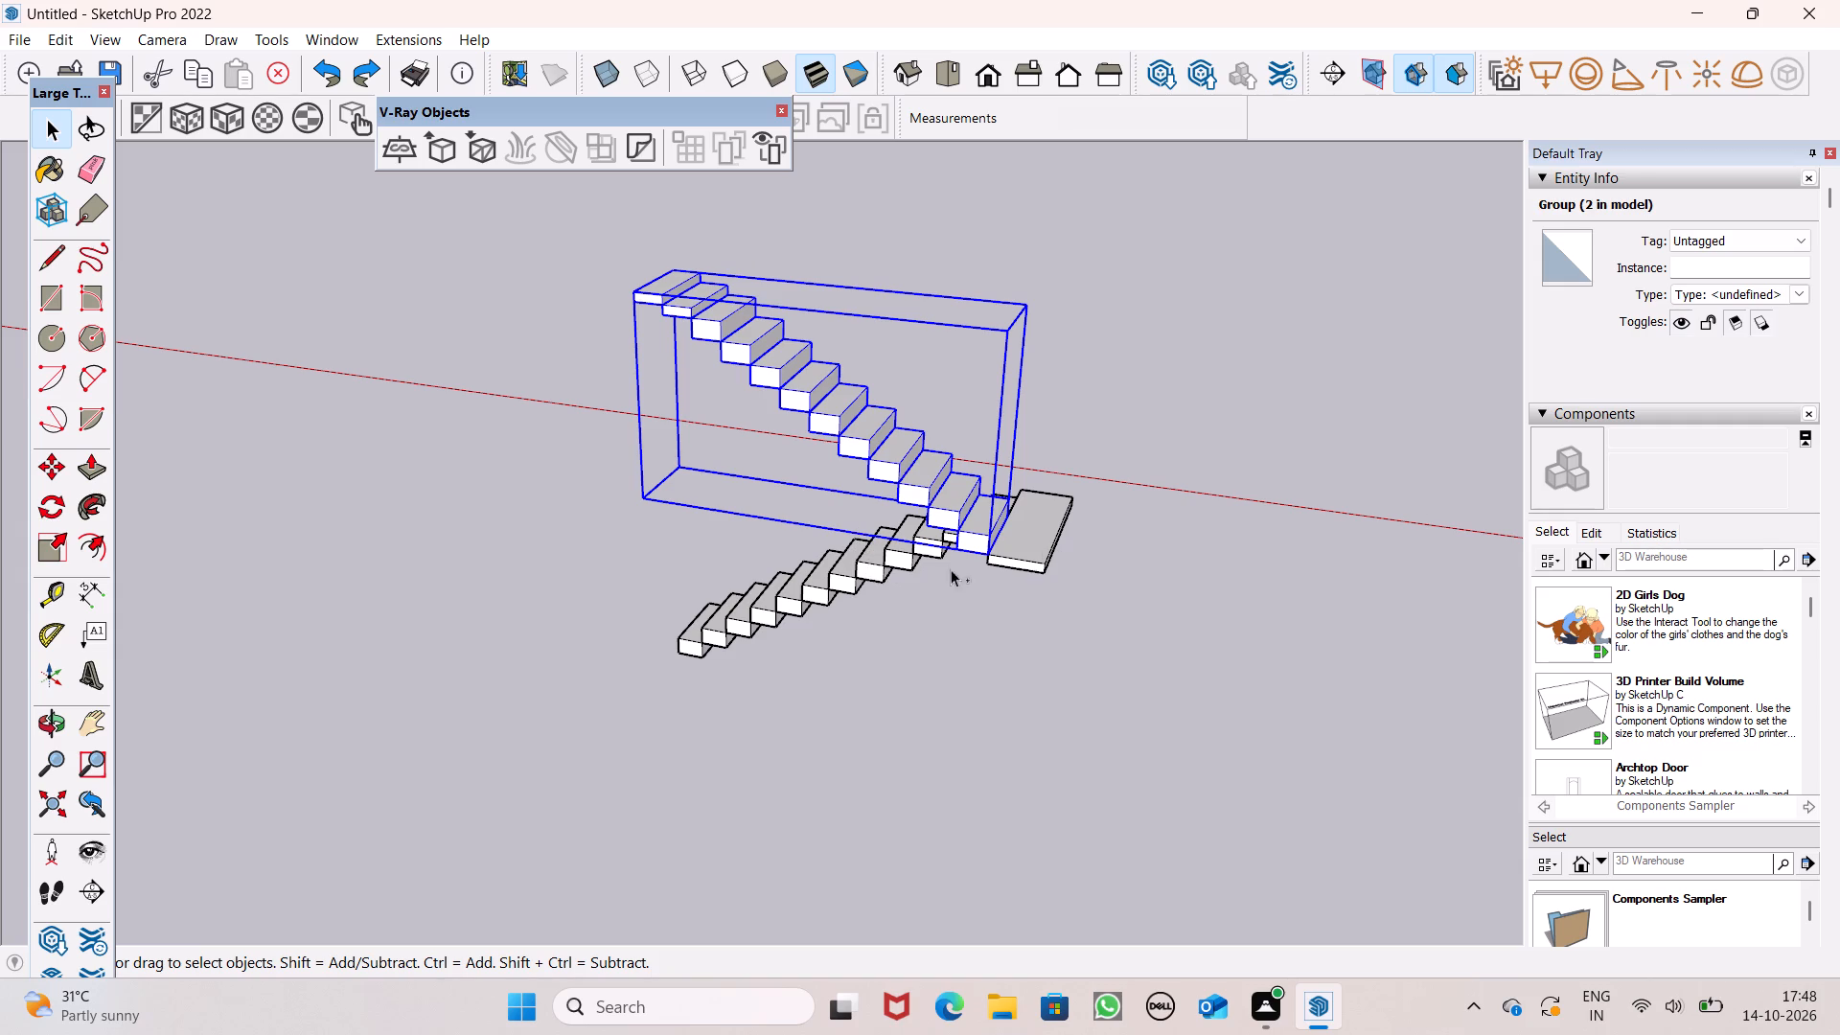
scroll(1060, 502, "up", 2, "ctrl")
double_click(1049, 524, "ctrl")
right_click(1040, 523, "ctrl")
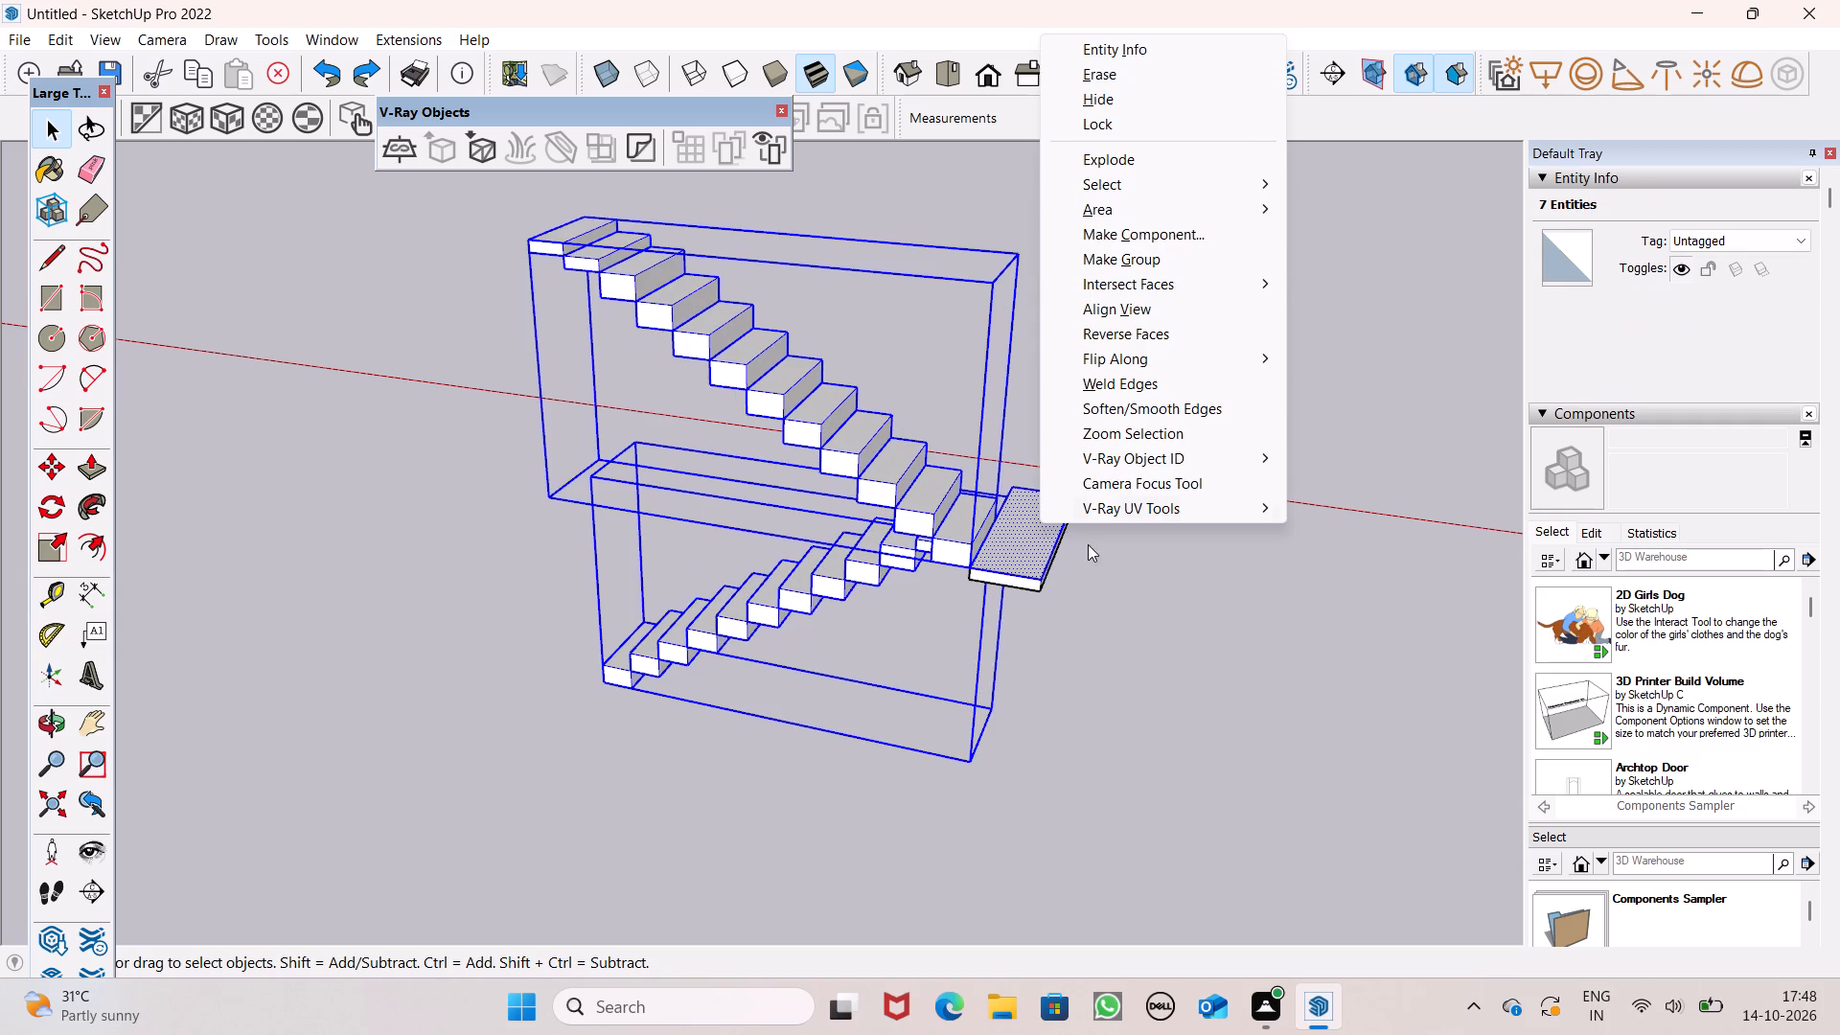
left_click(1112, 678, "ctrl")
triple_click(1023, 557, "ctrl")
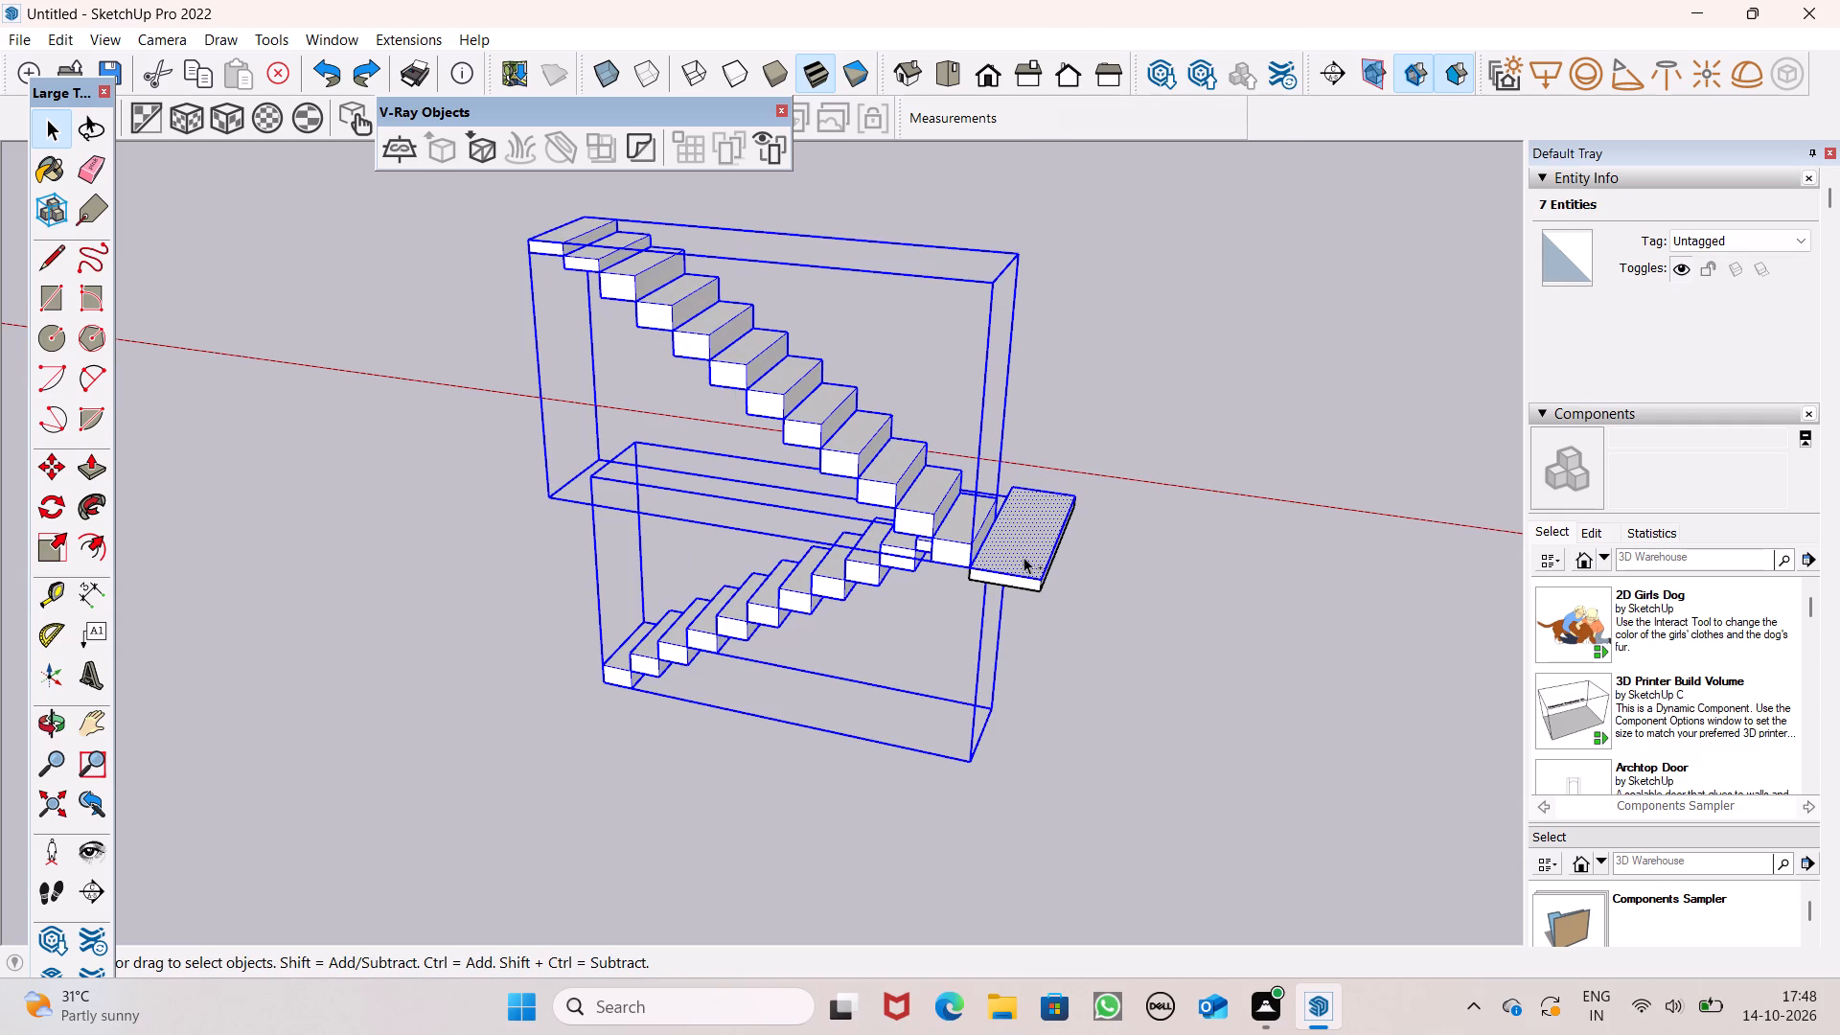
left_click(1023, 557, "ctrl")
right_click(1015, 552, "ctrl")
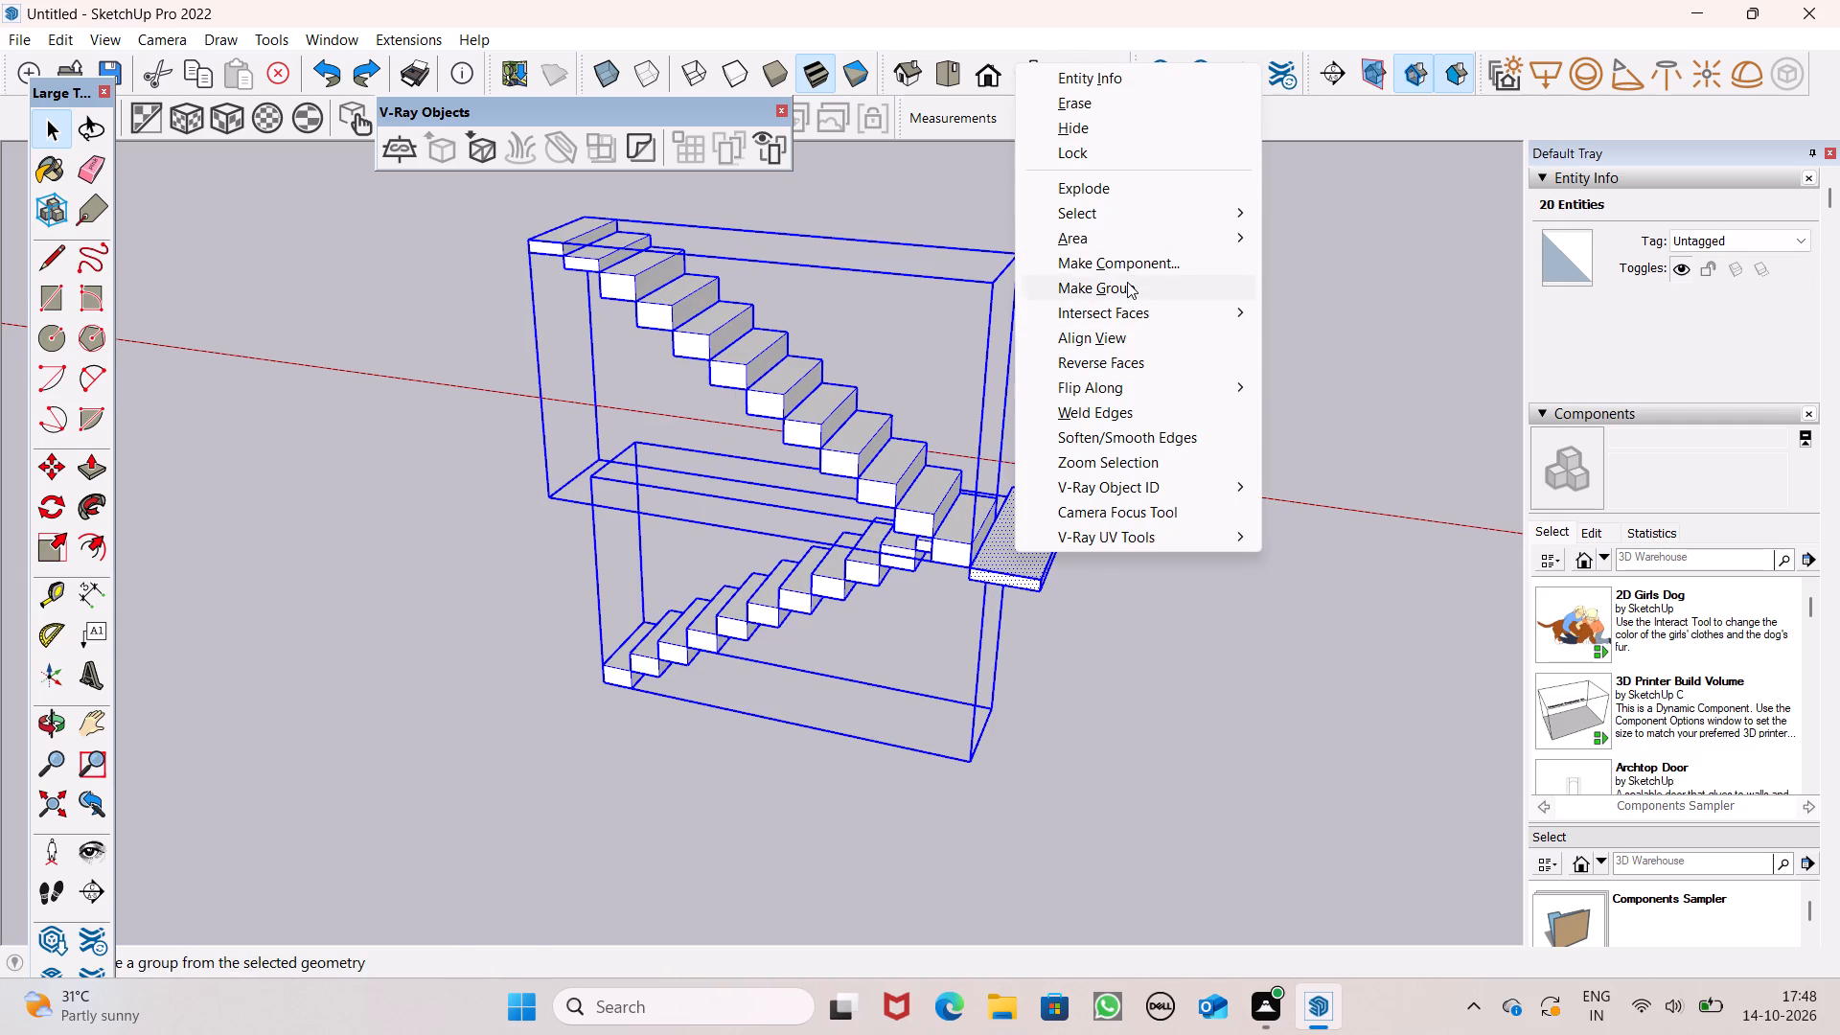
left_click(1127, 282, "ctrl")
Move the staircase group about 59' by its bottom corner onto the floor of the room nearest the scale figure.
scroll(338, 310, "down", 5)
scroll(384, 402, "down", 4)
scroll(379, 463, "up", 1)
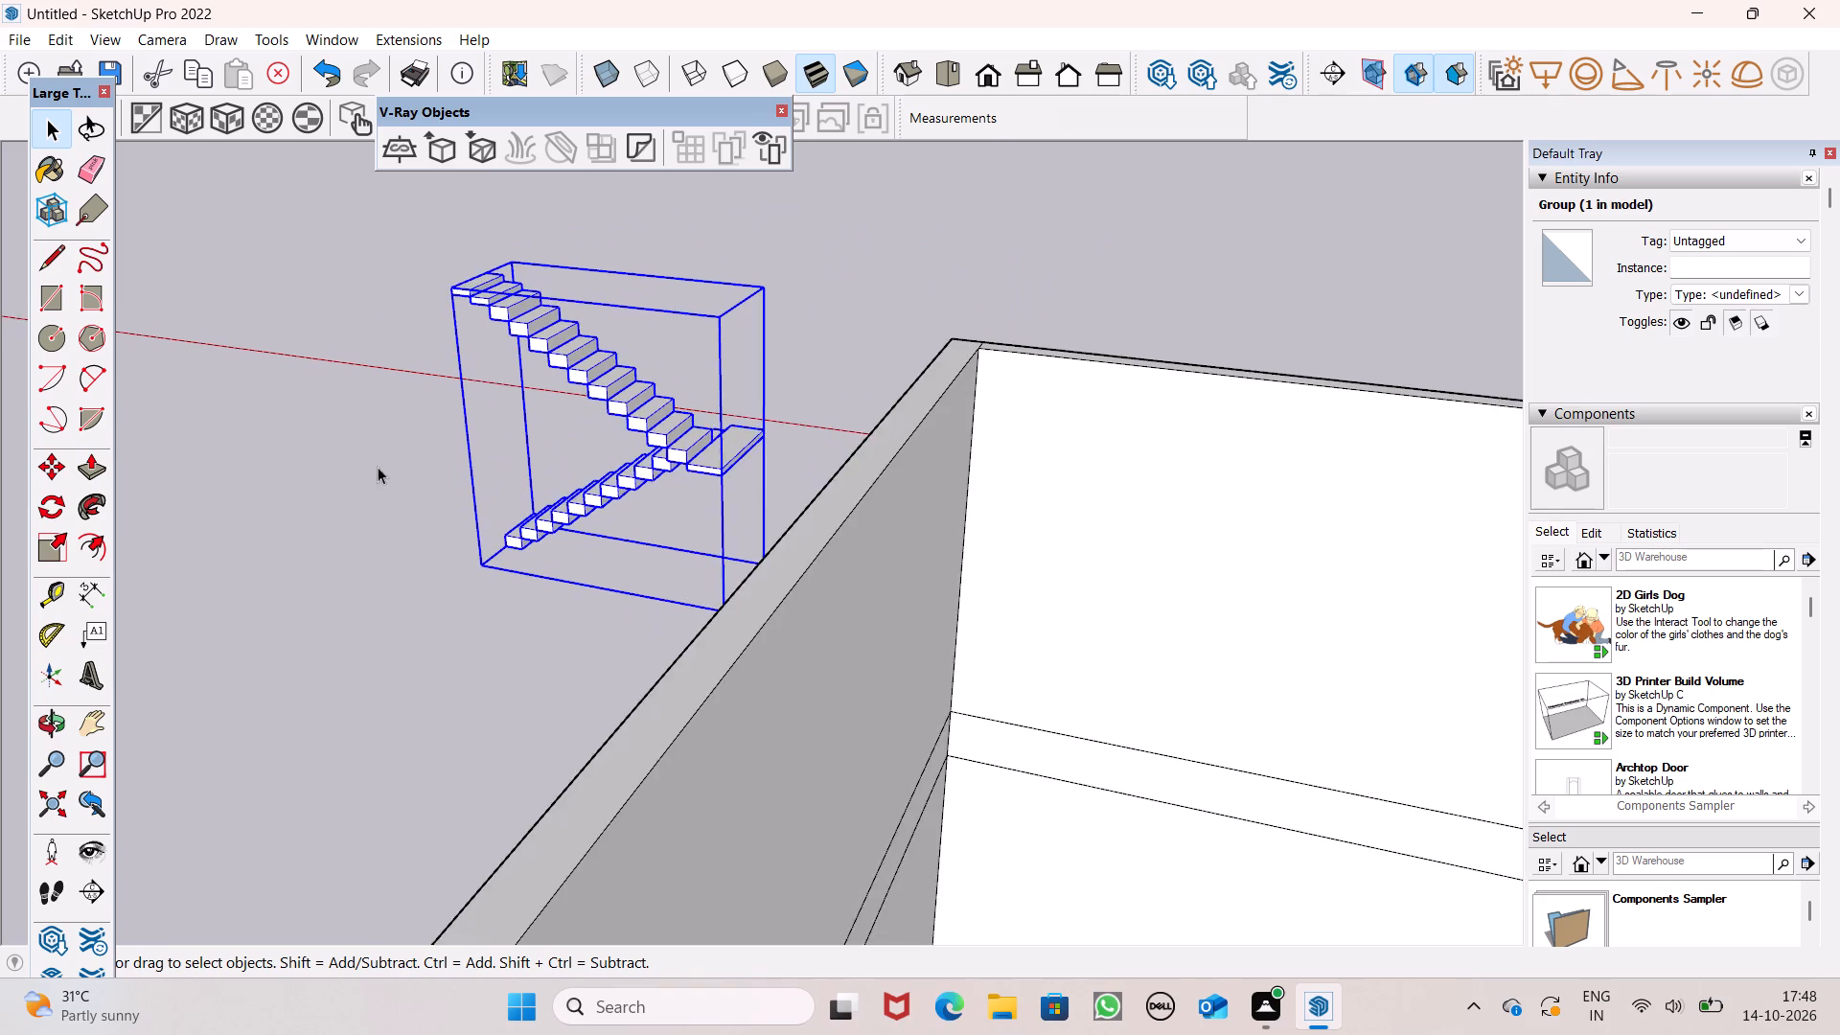
scroll(366, 427, "down", 5)
key("m")
key("Return")
scroll(370, 442, "down", 5)
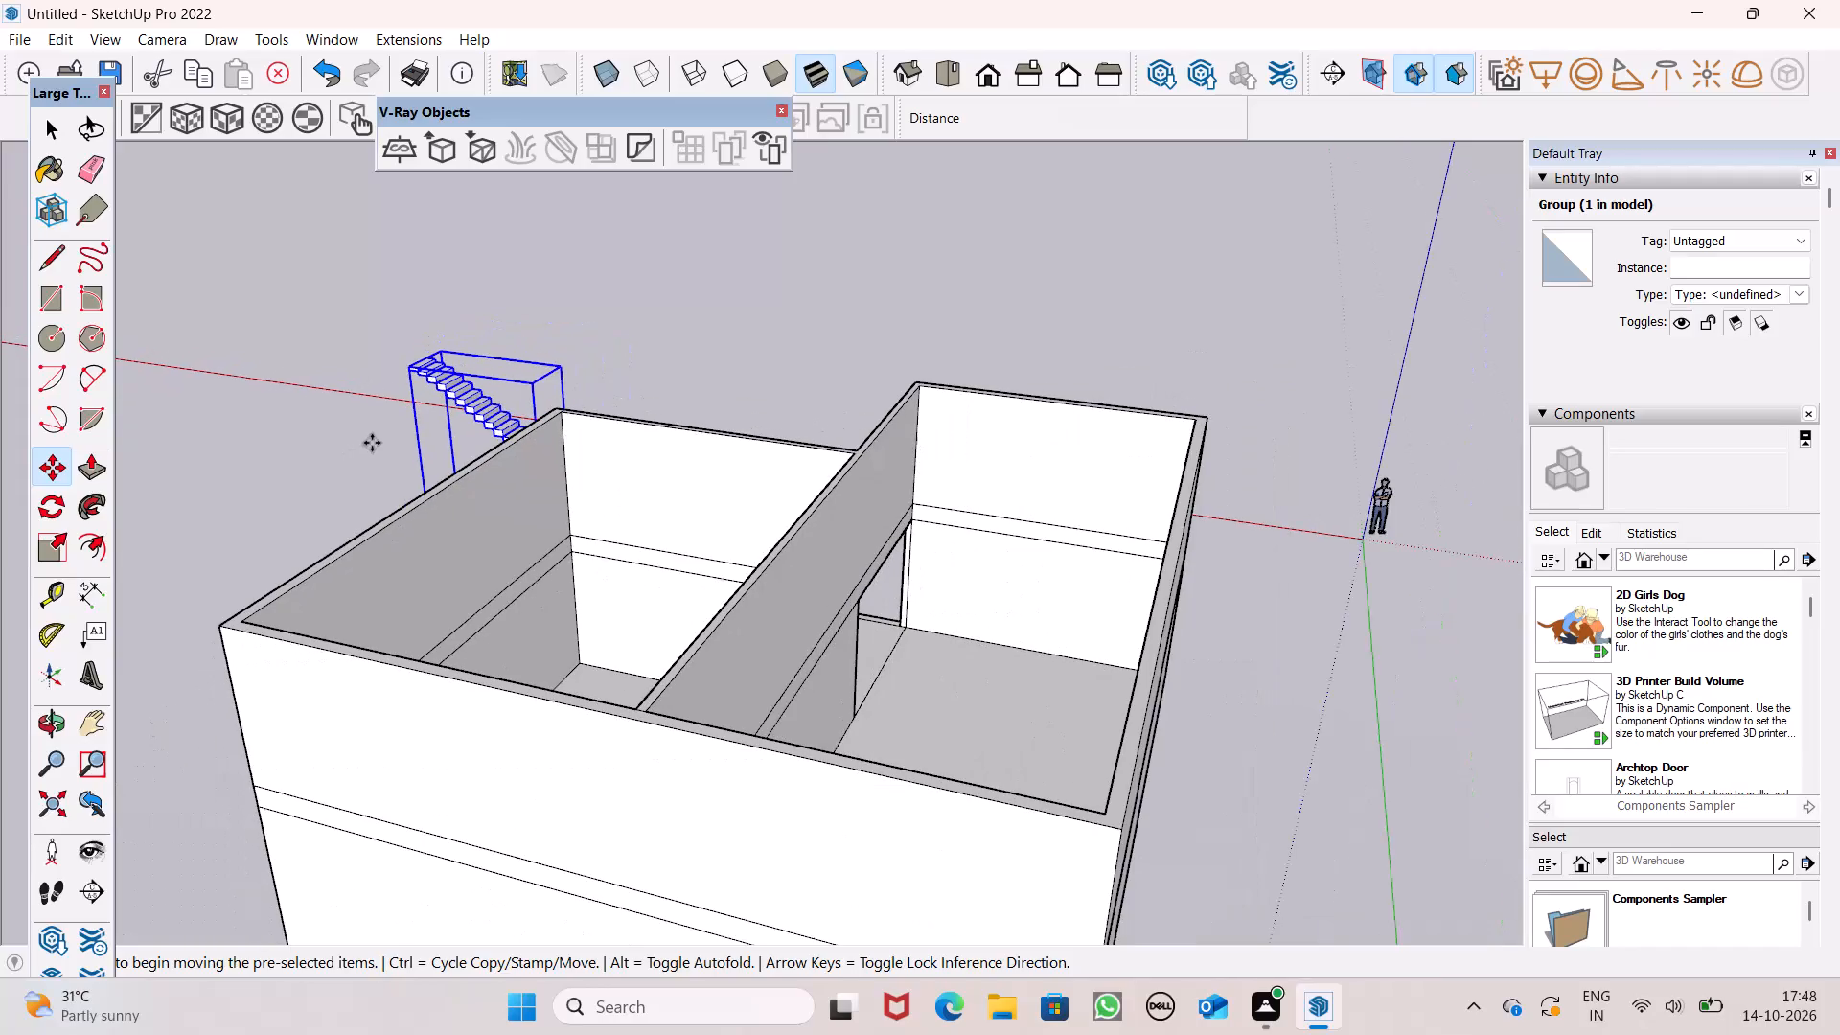
middle_click_drag(556, 433, 606, 531)
scroll(606, 529, "up", 1)
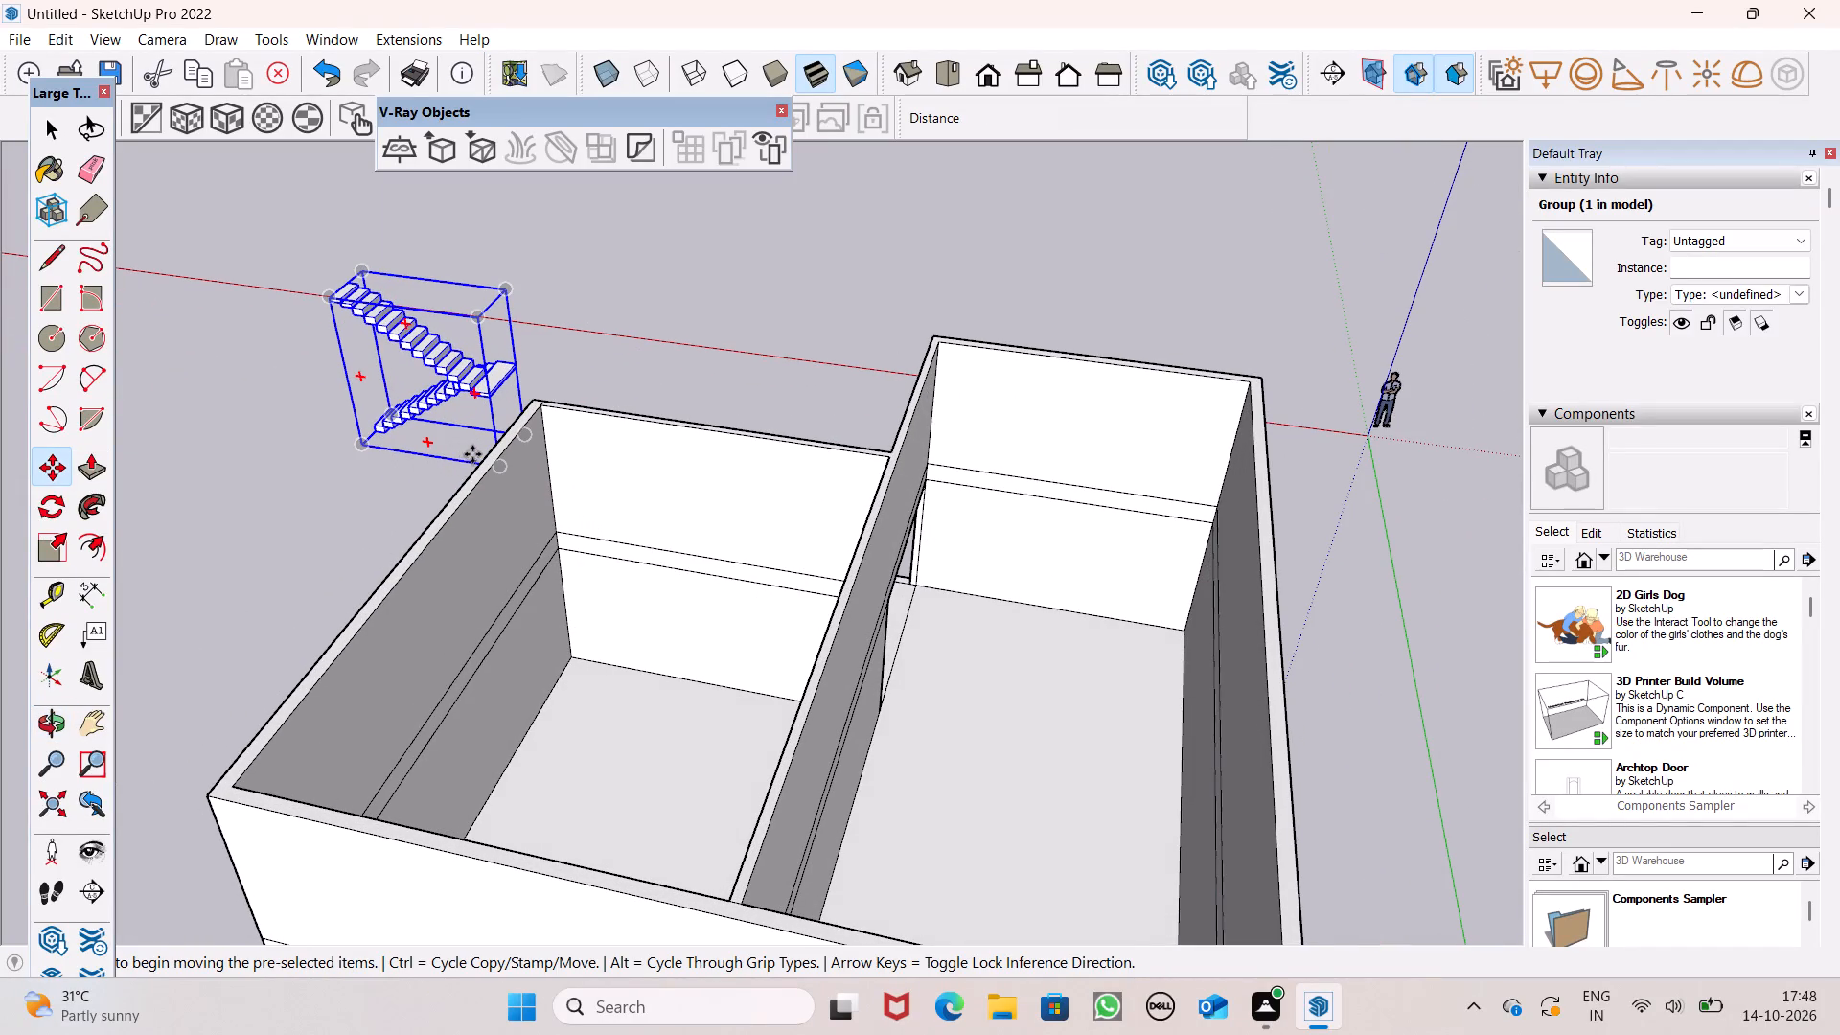
left_click_drag(490, 455, 908, 671)
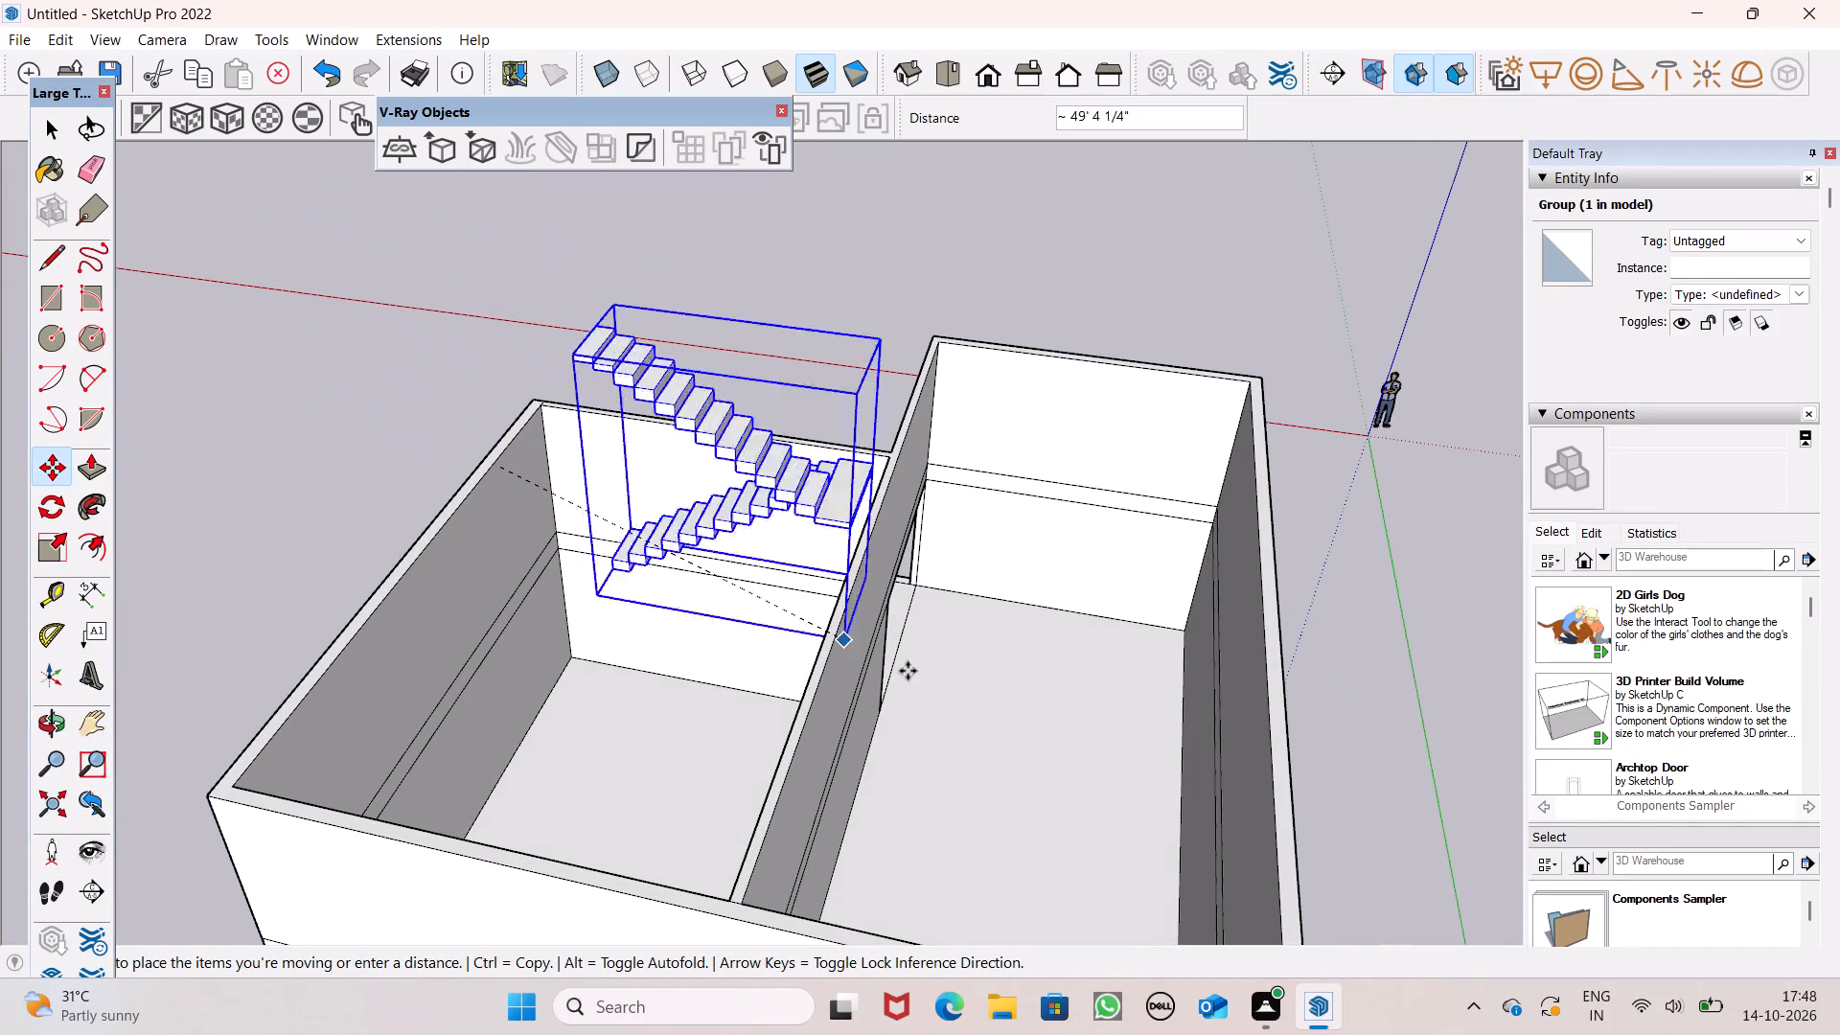
left_click_drag(908, 671, 1167, 709)
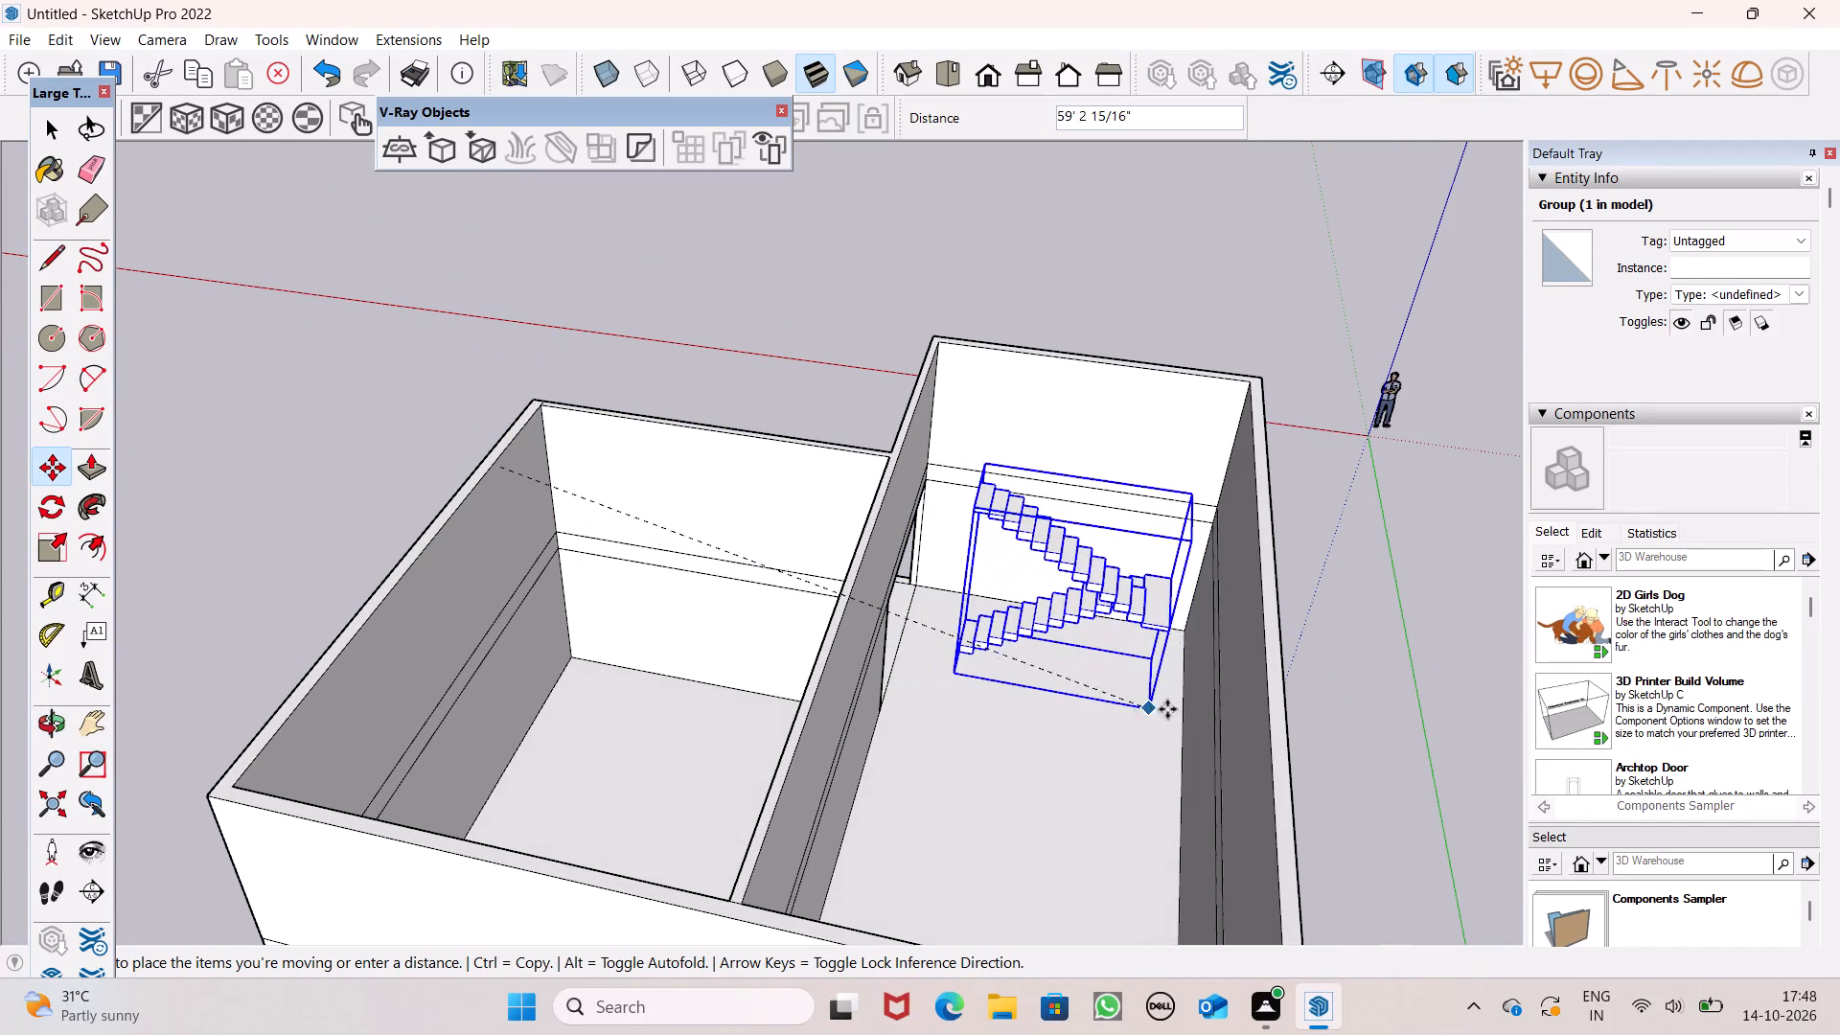
left_click_drag(1167, 709, 1157, 709)
Move the staircase group about 1' 4 1/8" so its landing end sits against the room's side wall opposite the door opening.
middle_click_drag(1176, 710, 1163, 556)
scroll(1163, 556, "up", 3)
scroll(1163, 556, "down", 1)
scroll(1163, 556, "up", 4)
scroll(1222, 785, "up", 2)
scroll(919, 834, "down", 4)
middle_click_drag(877, 853, 1111, 1000)
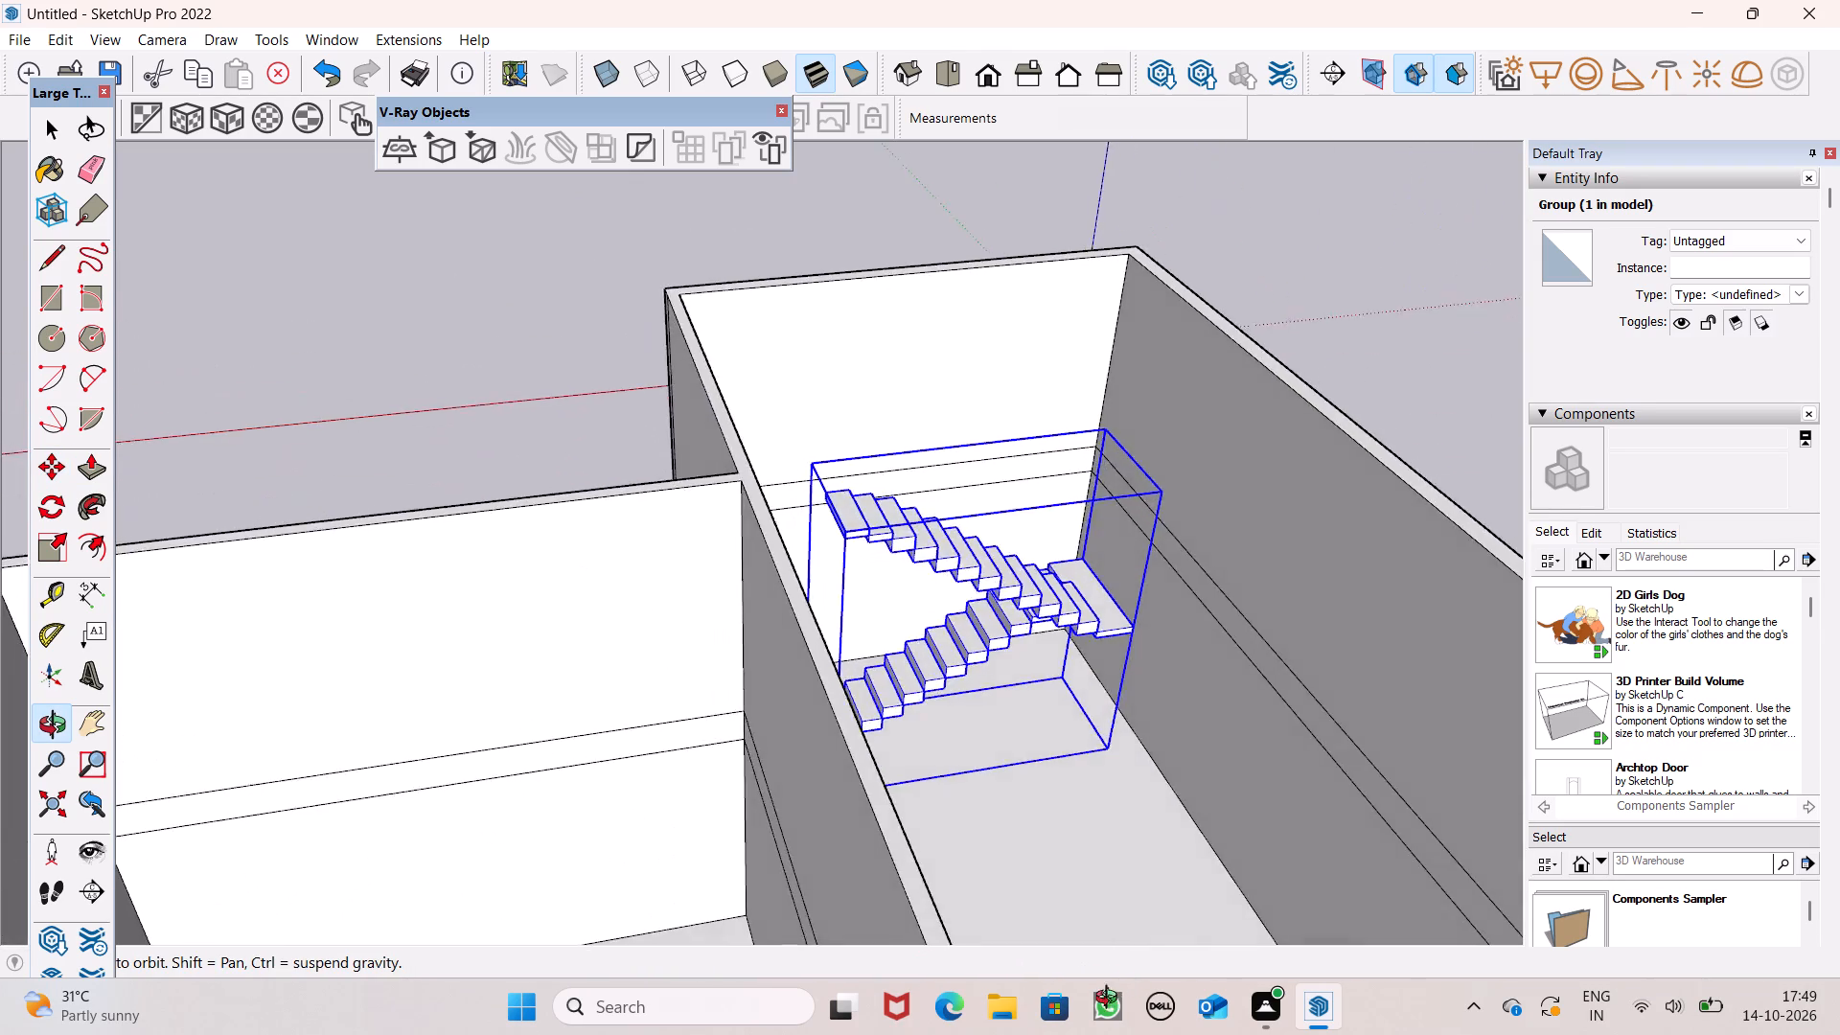
middle_click_drag(1111, 1000, 418, 1034)
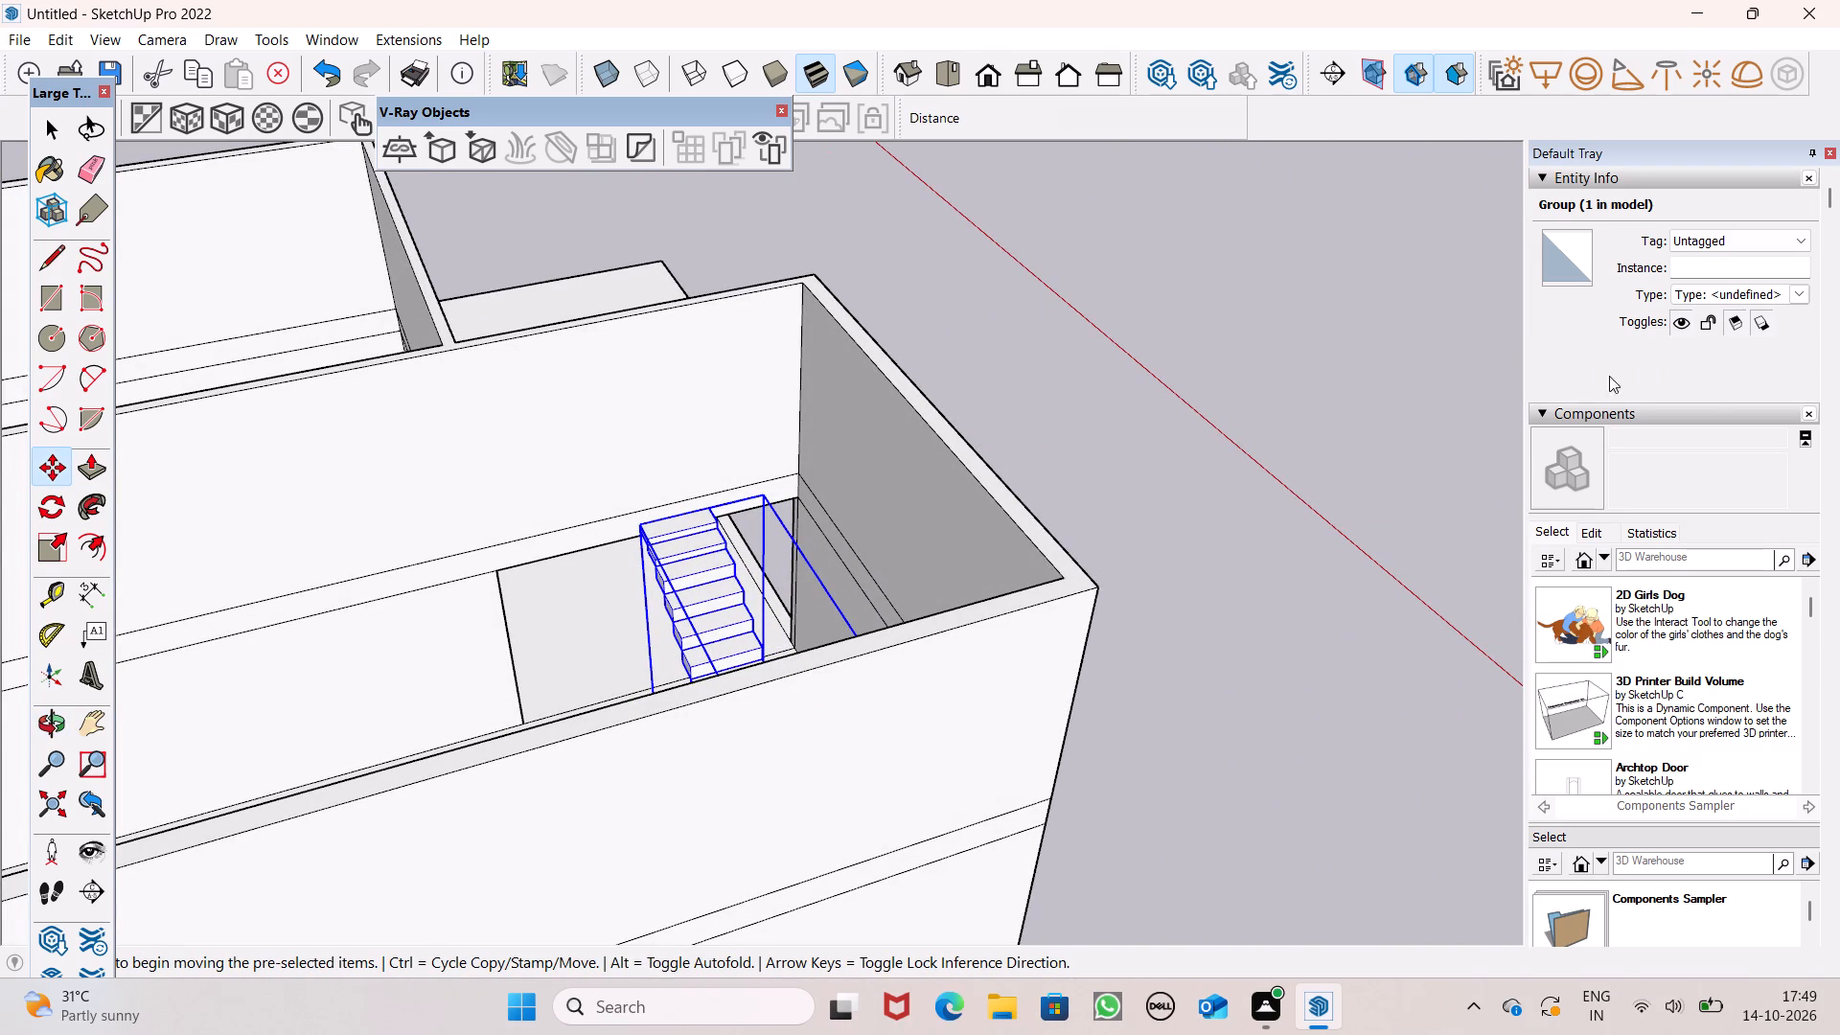
middle_click_drag(1115, 463, 1378, 648)
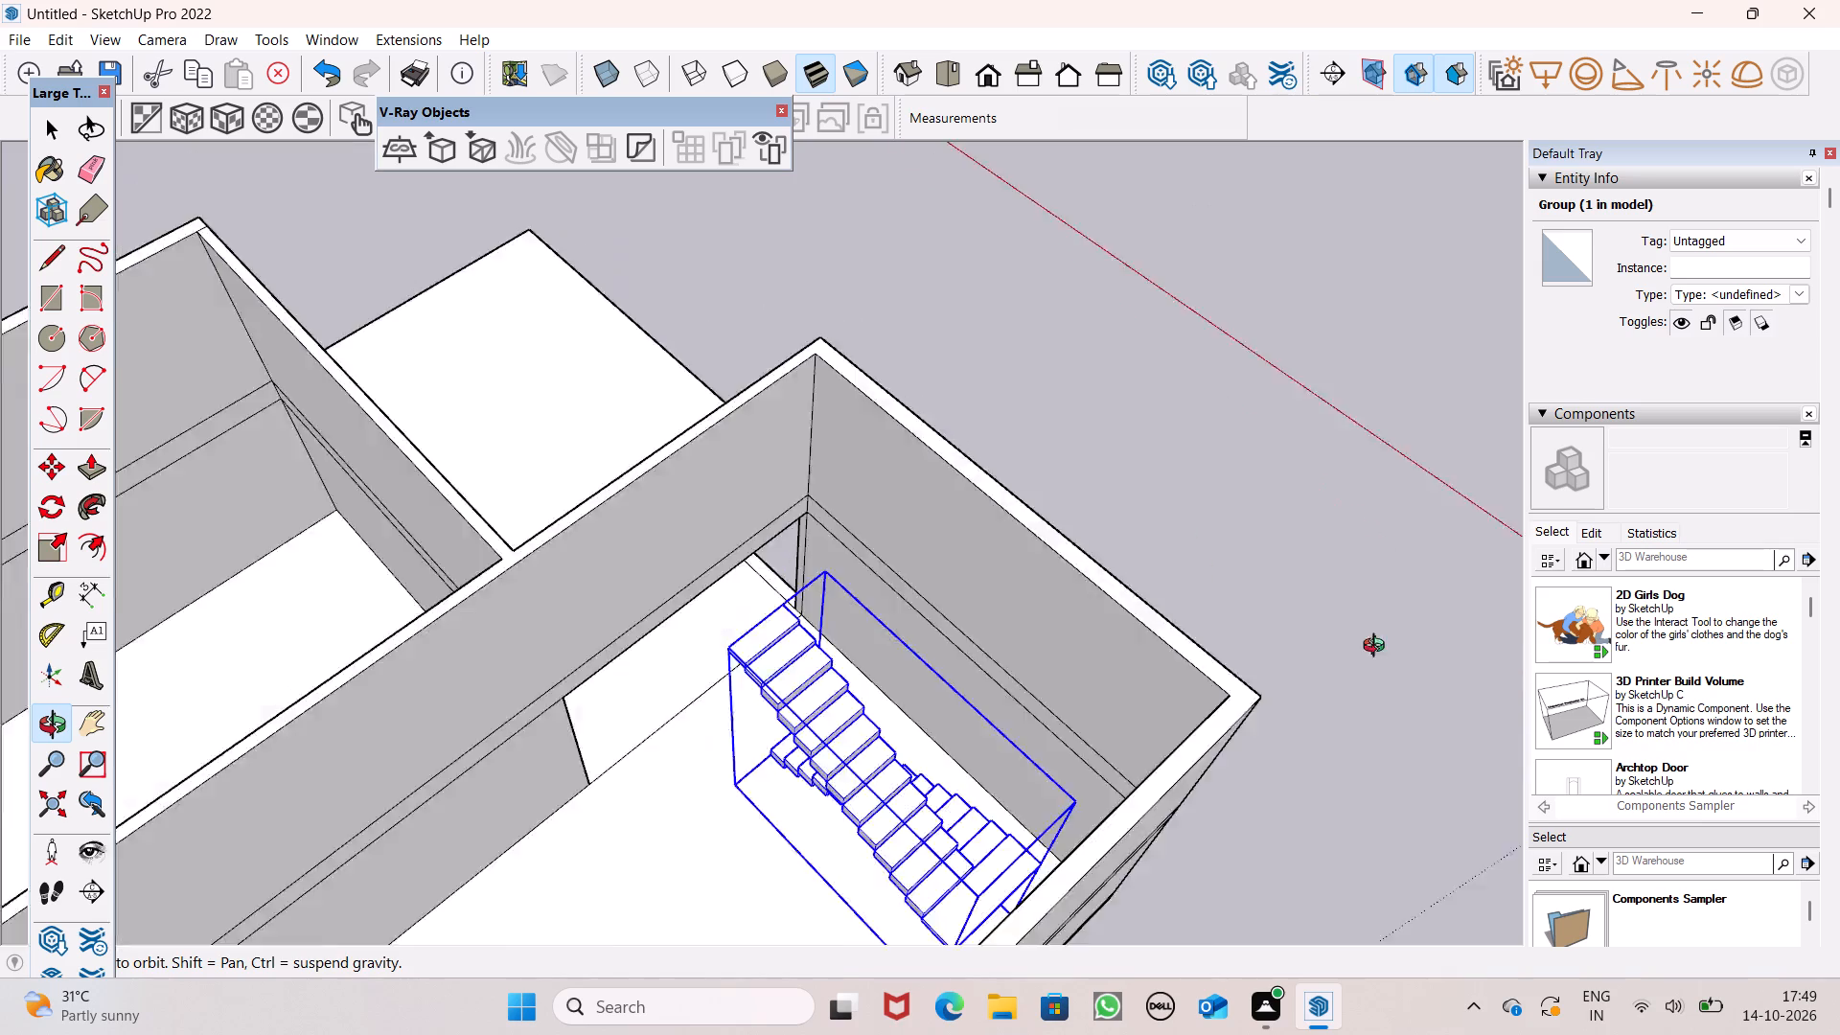
middle_click_drag(1378, 648, 1543, 613)
scroll(1271, 584, "up", 5)
middle_click_drag(1140, 774, 754, 800)
scroll(1135, 771, "up", 1)
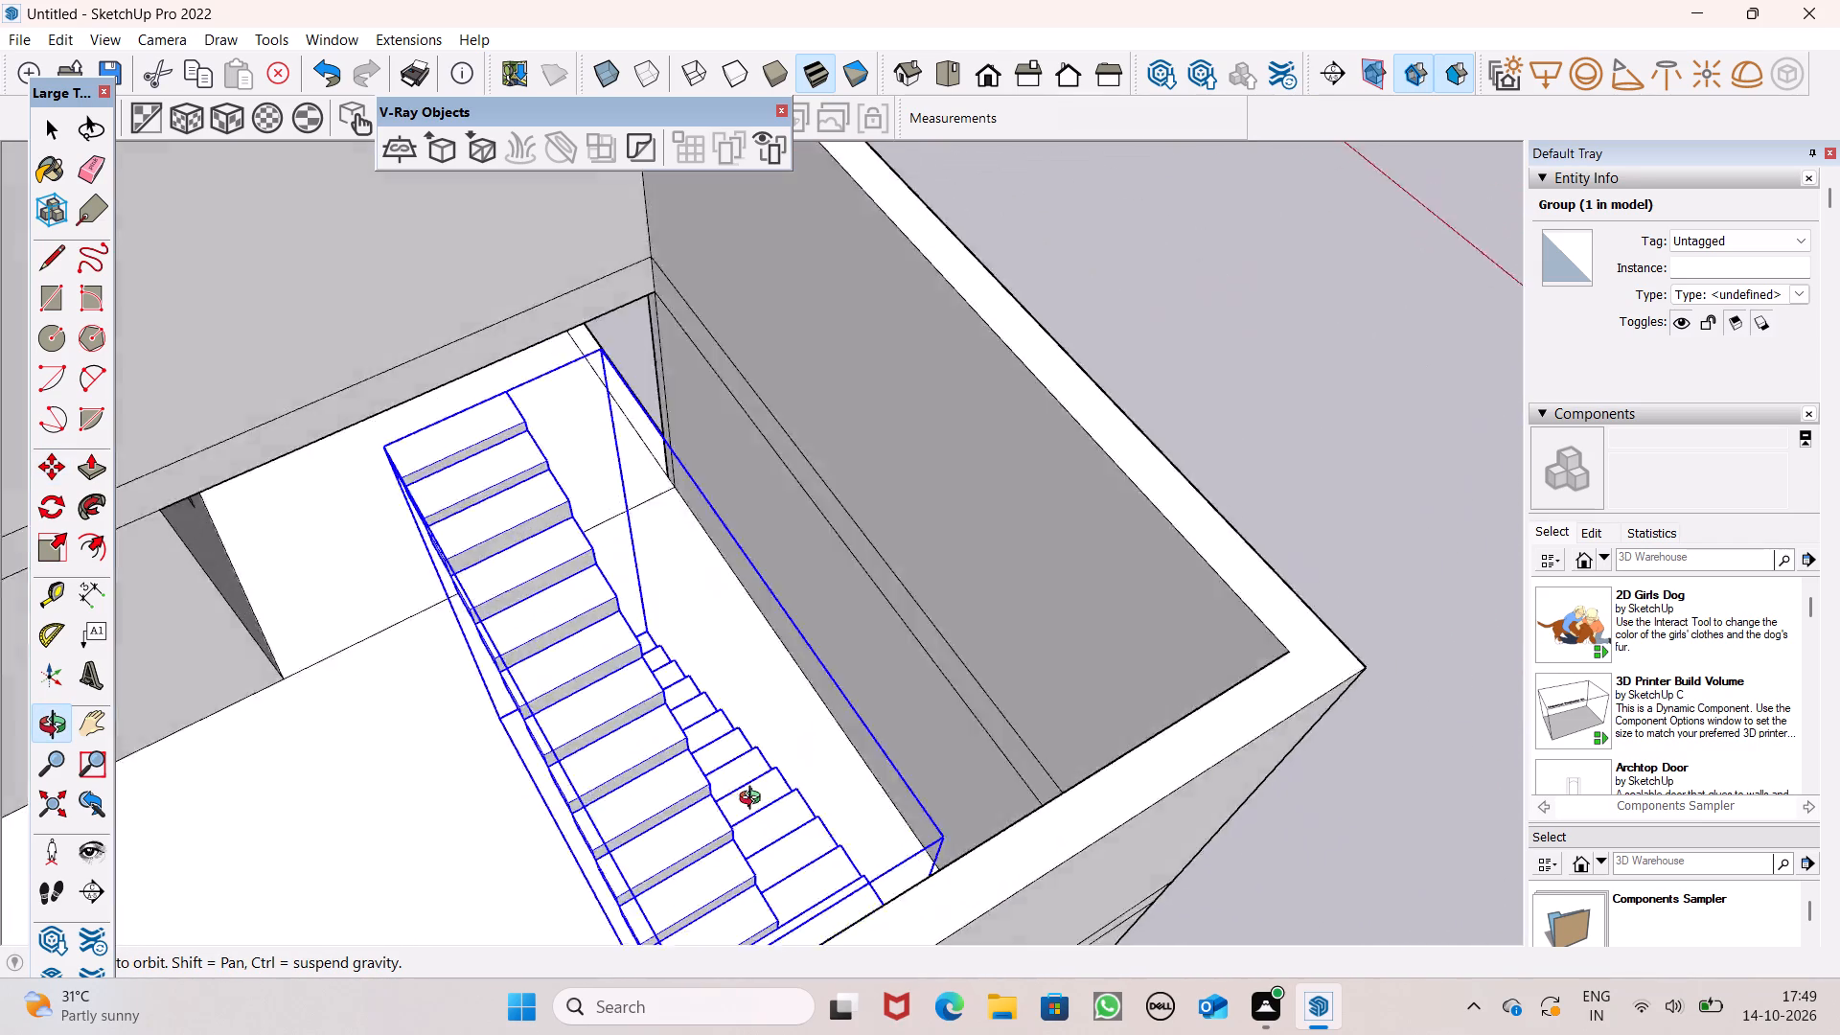
middle_click_drag(754, 800, 214, 895)
scroll(551, 425, "down", 5)
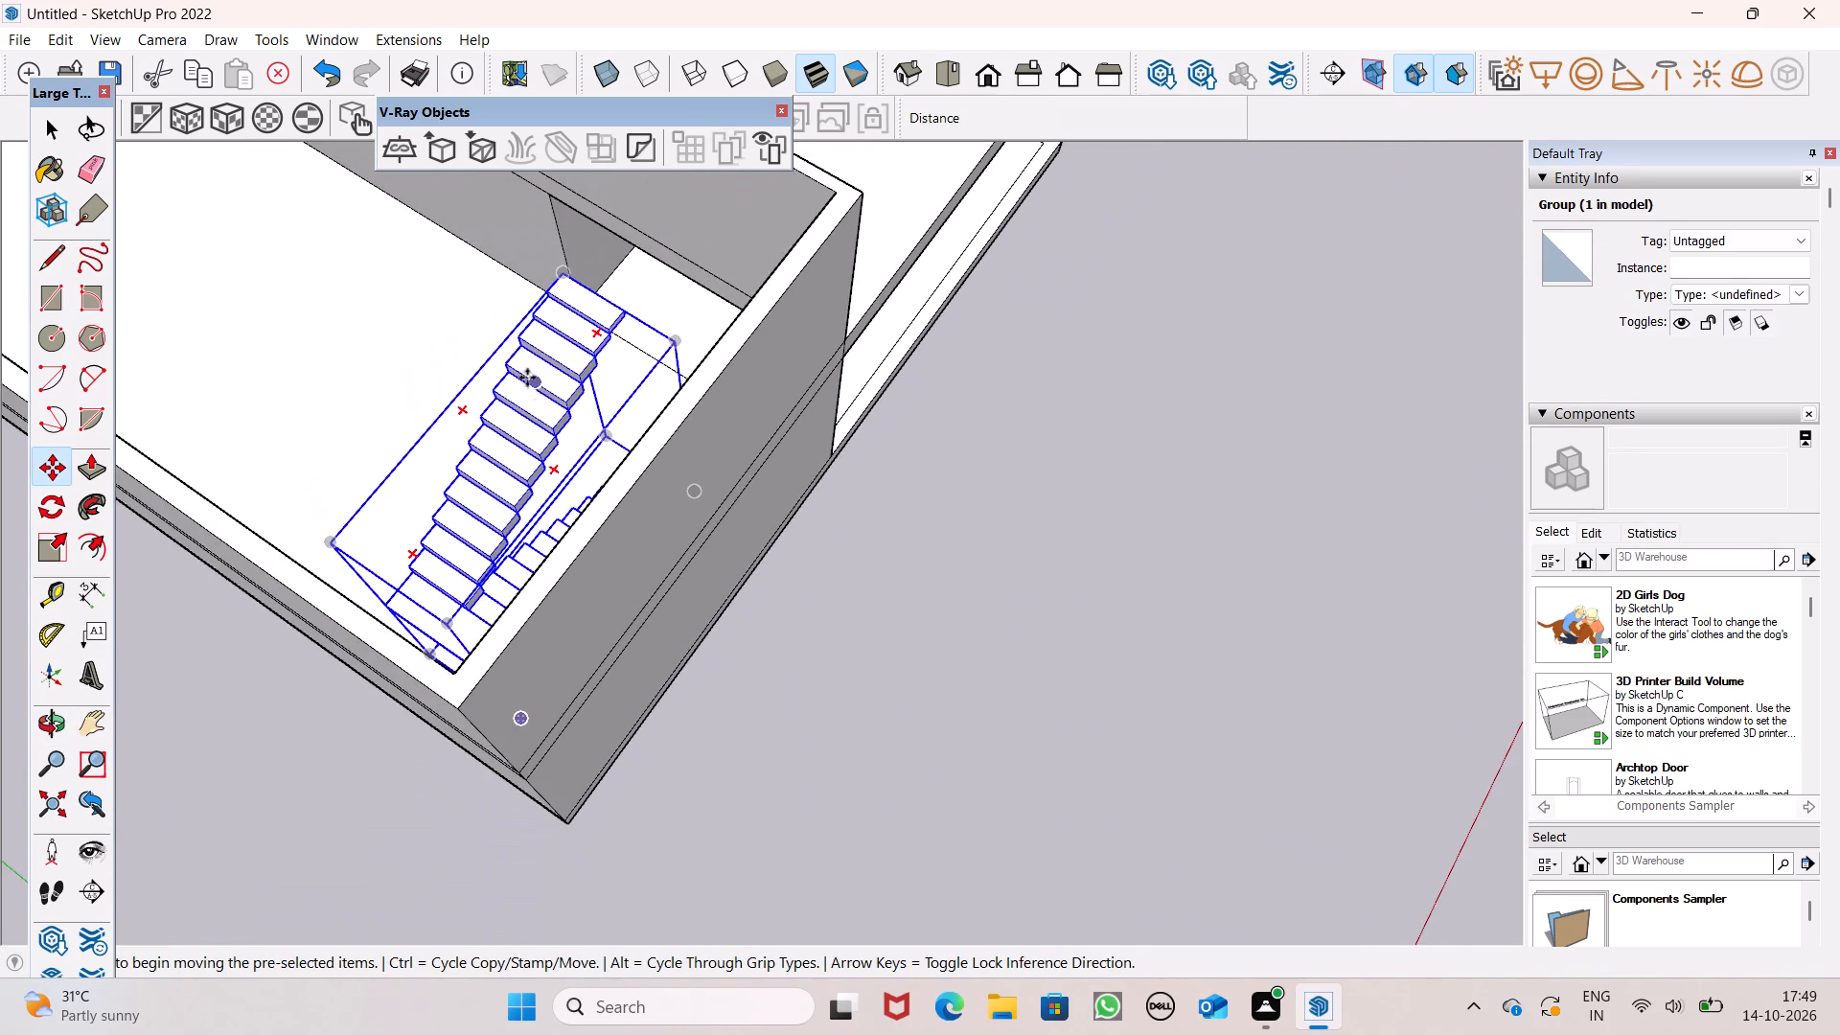
scroll(533, 388, "down", 5)
middle_click_drag(542, 421, 1712, 235)
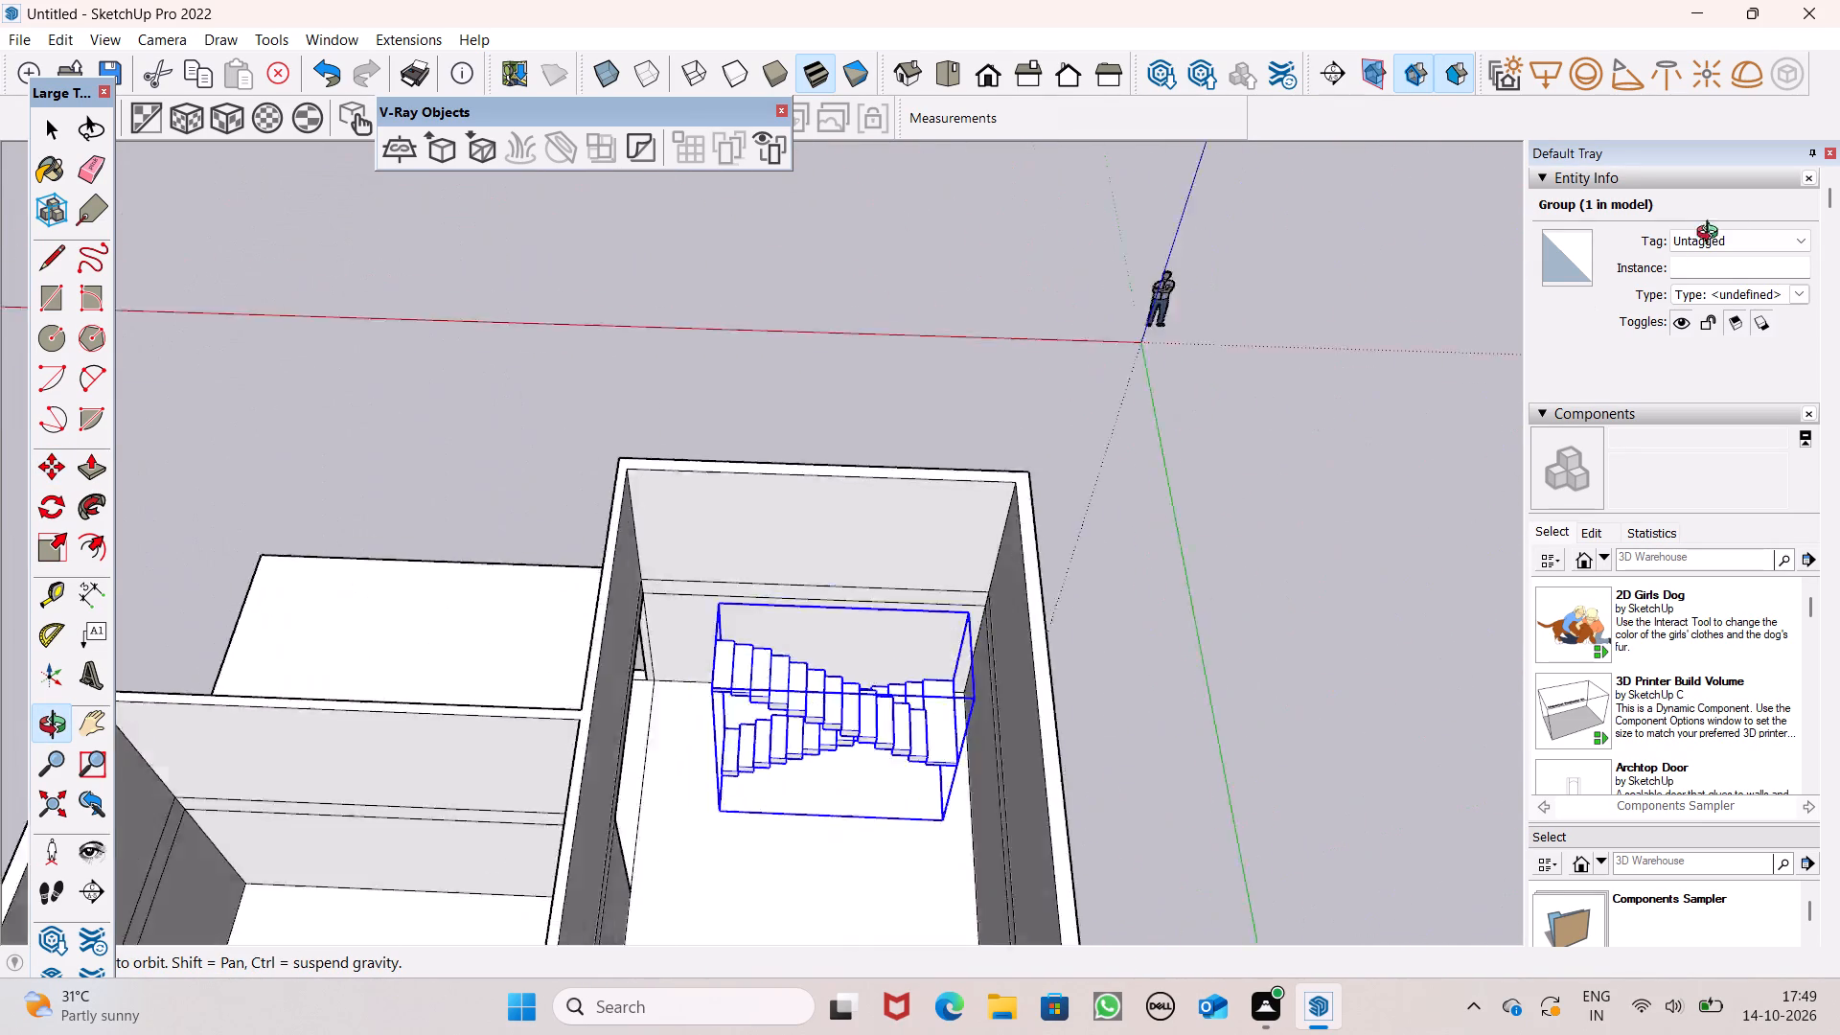
middle_click_drag(1712, 235, 1736, 218)
middle_click_drag(1147, 718, 1126, 533)
scroll(960, 729, "up", 2)
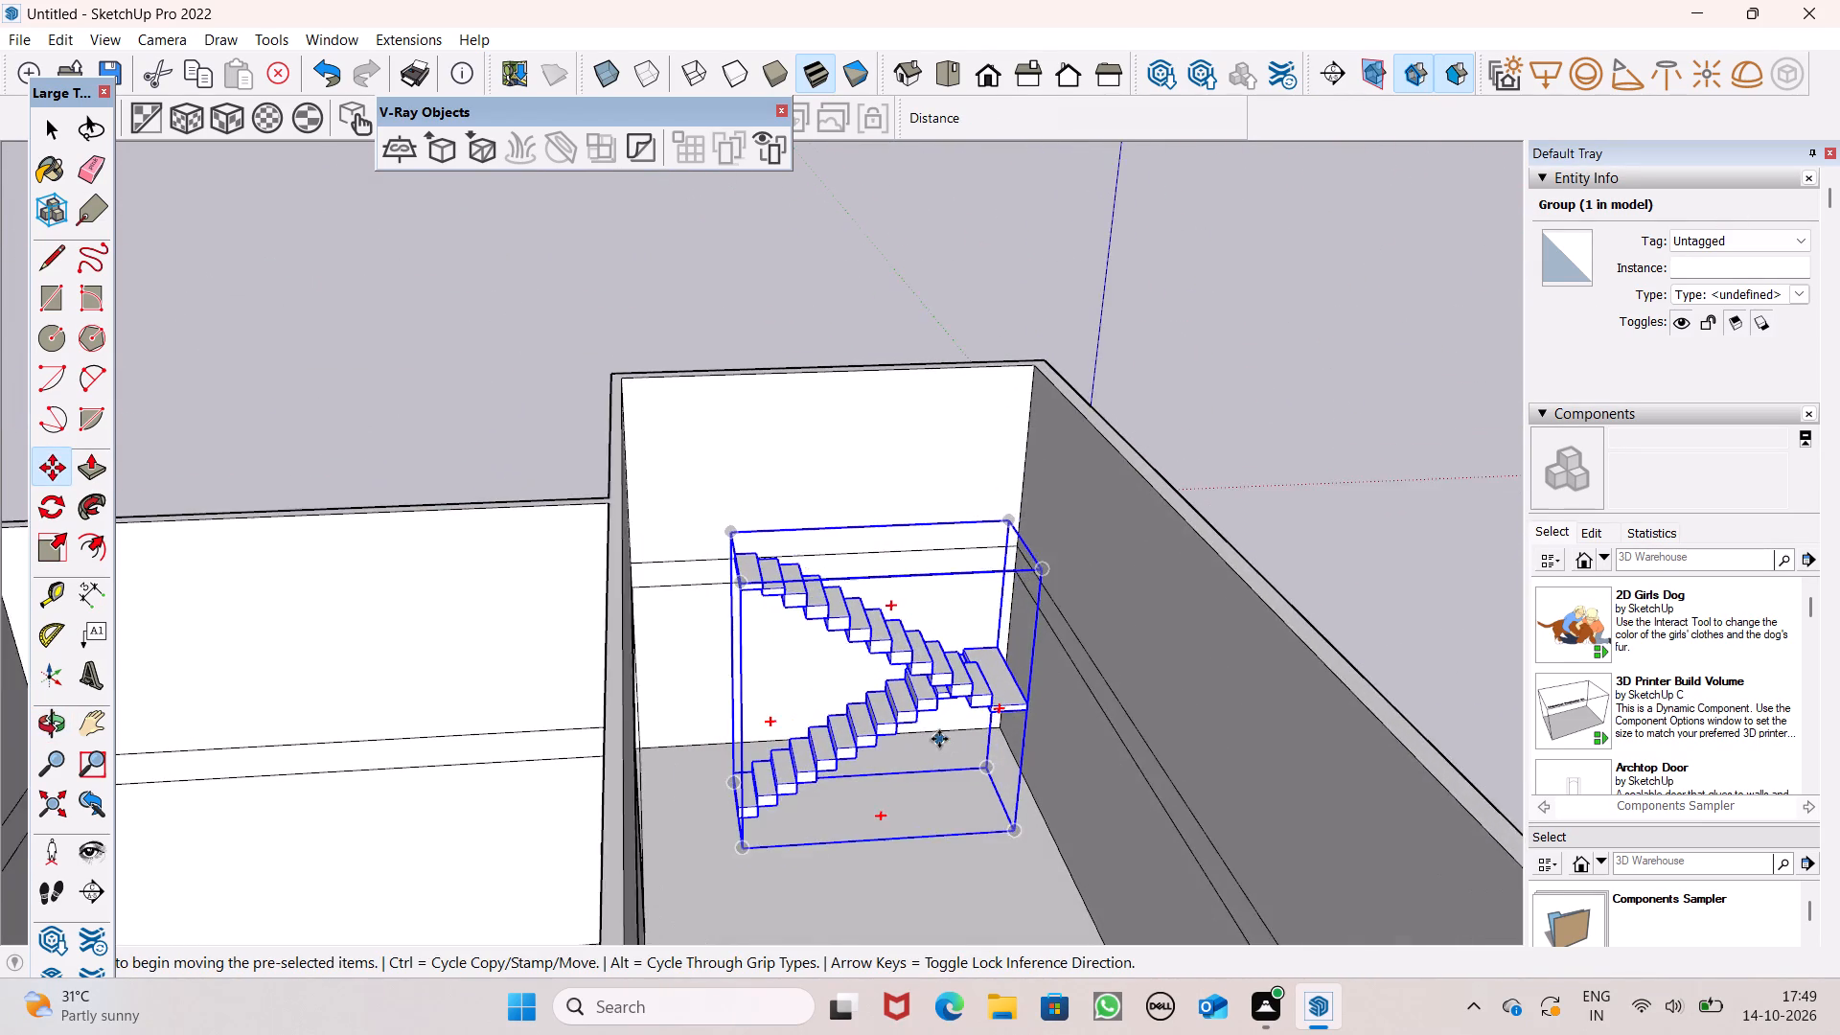
scroll(939, 739, "up", 2)
left_click_drag(1039, 875, 1039, 800)
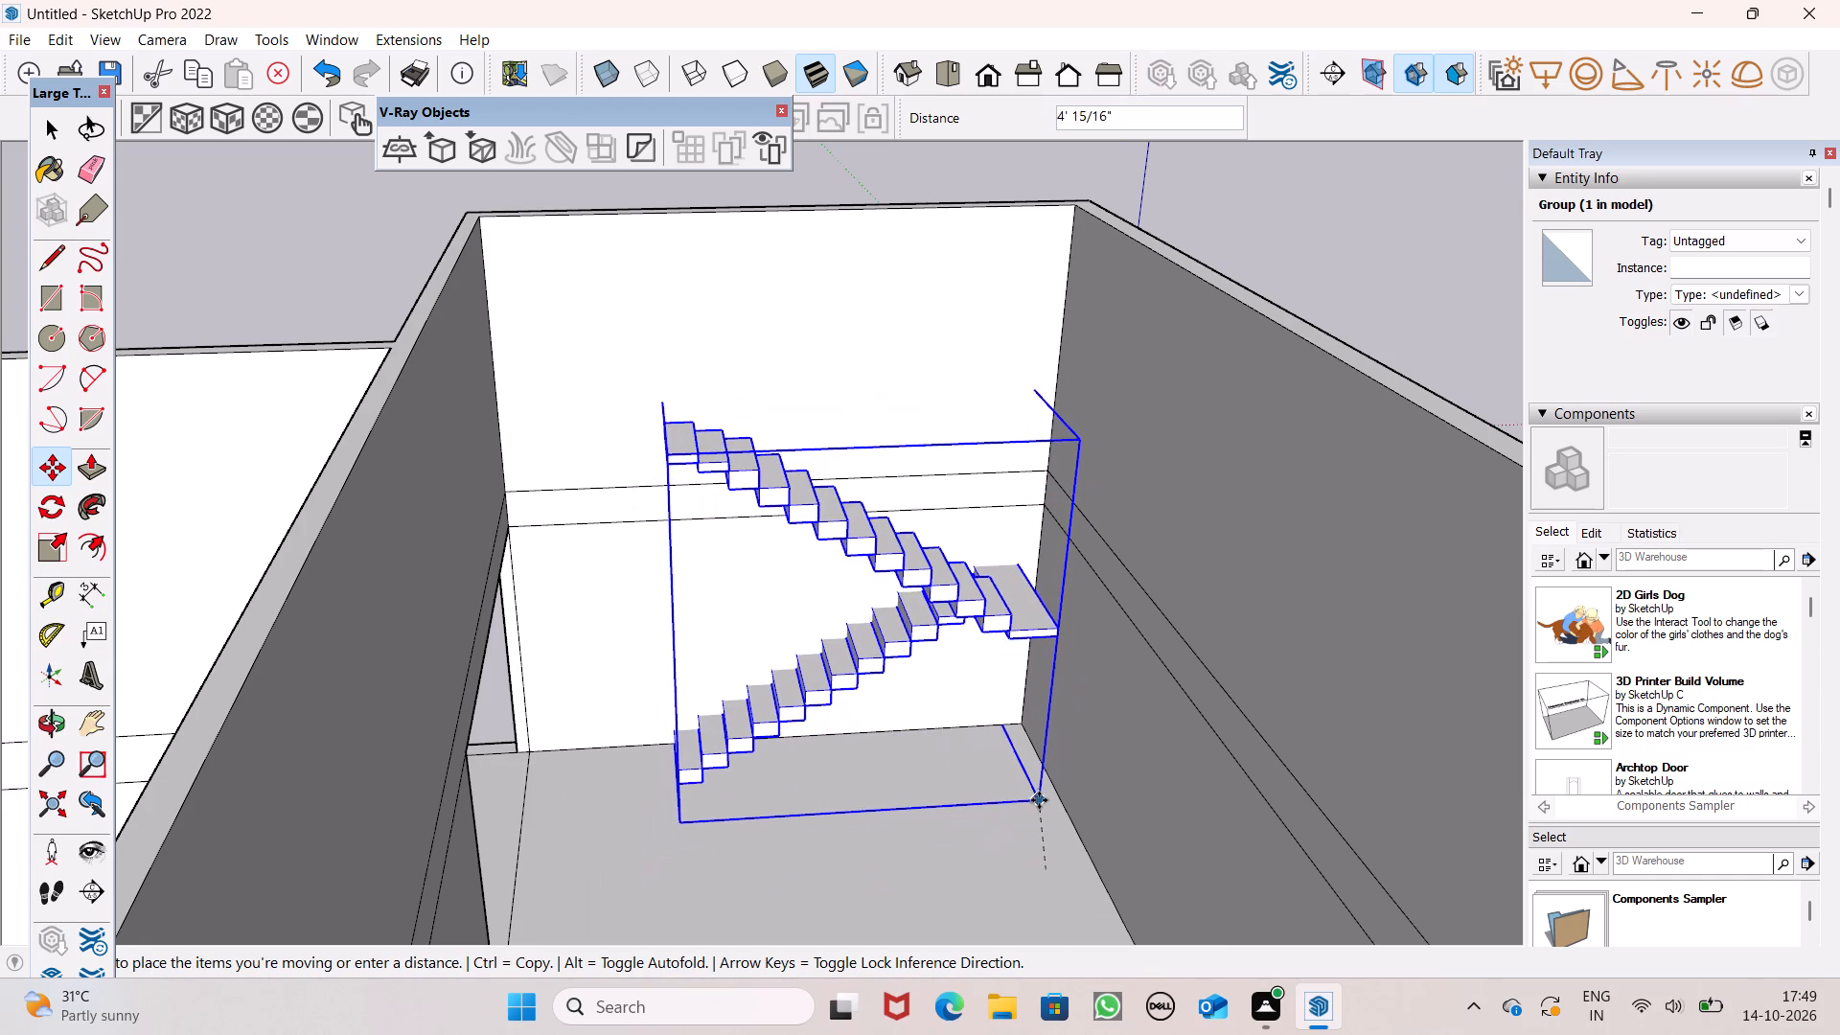
left_click_drag(1039, 800, 1061, 841)
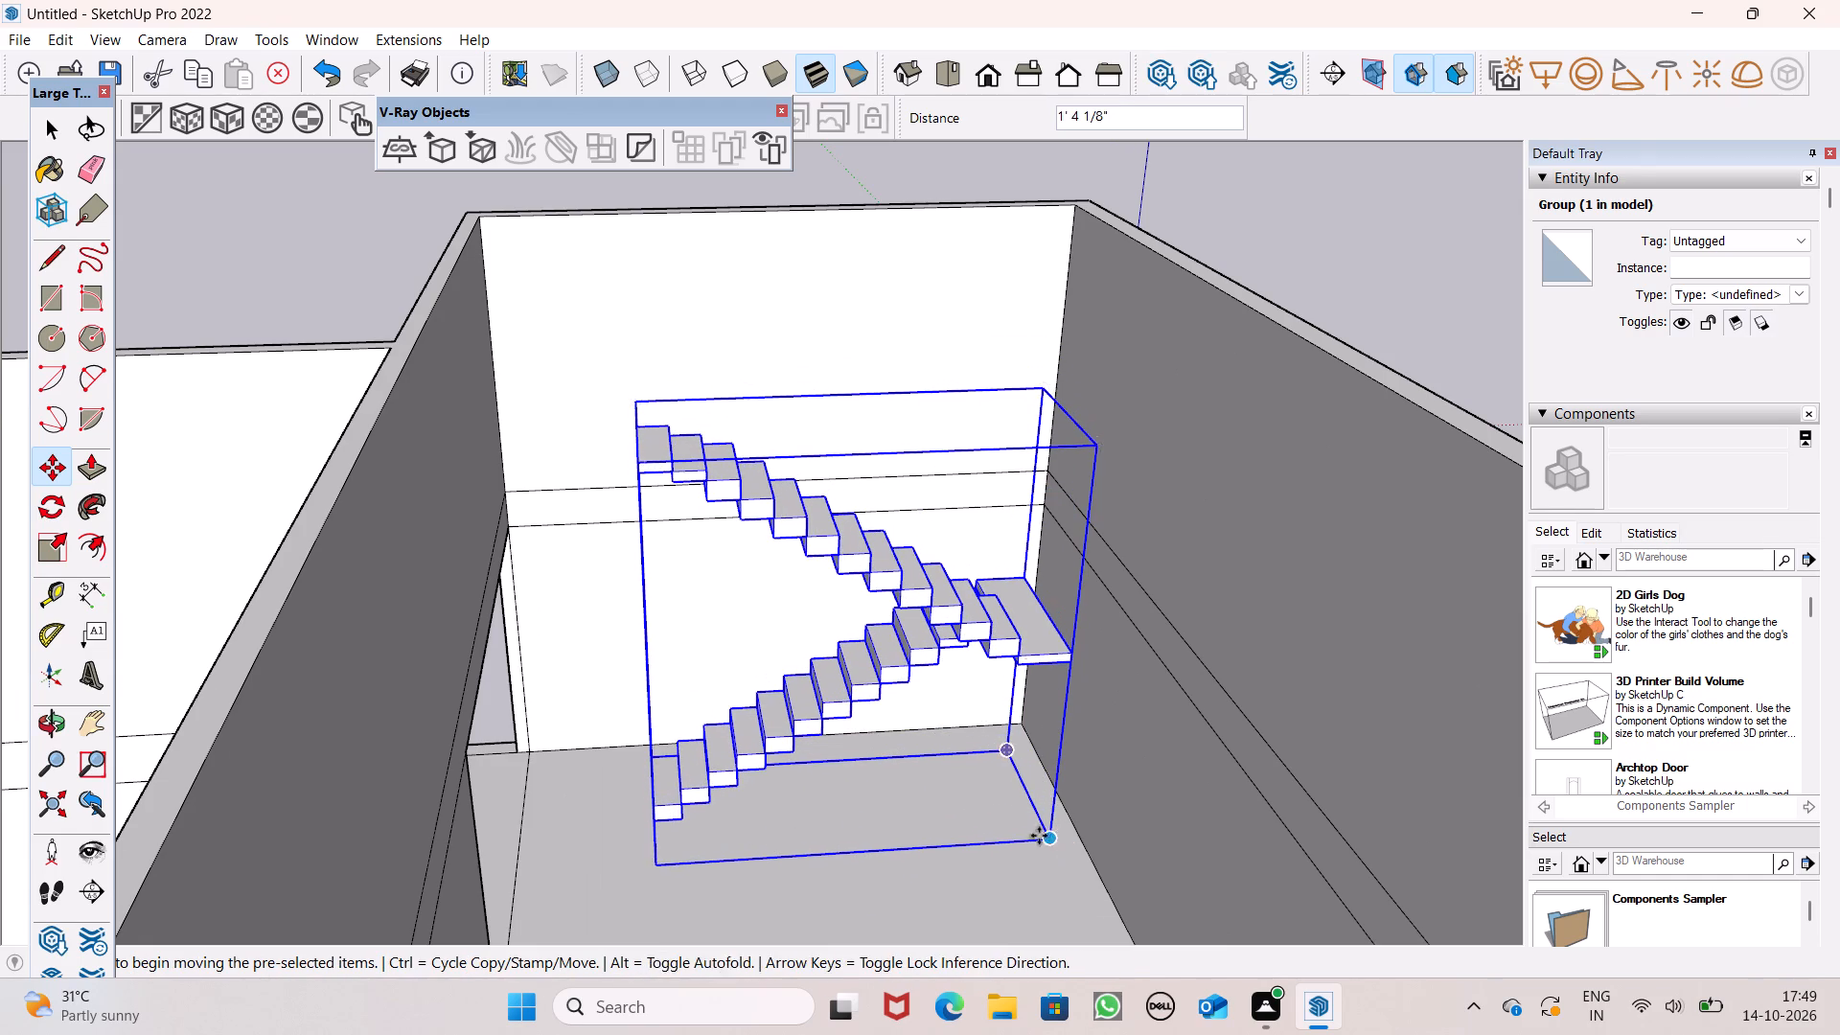
Move the staircase group about 4' 2 15/16" by its rear bottom corner to the room's far floor corner beside the landing.
scroll(1011, 763, "up", 1)
scroll(1011, 763, "down", 1)
scroll(1011, 763, "up", 6)
left_click_drag(1006, 750, 1016, 699)
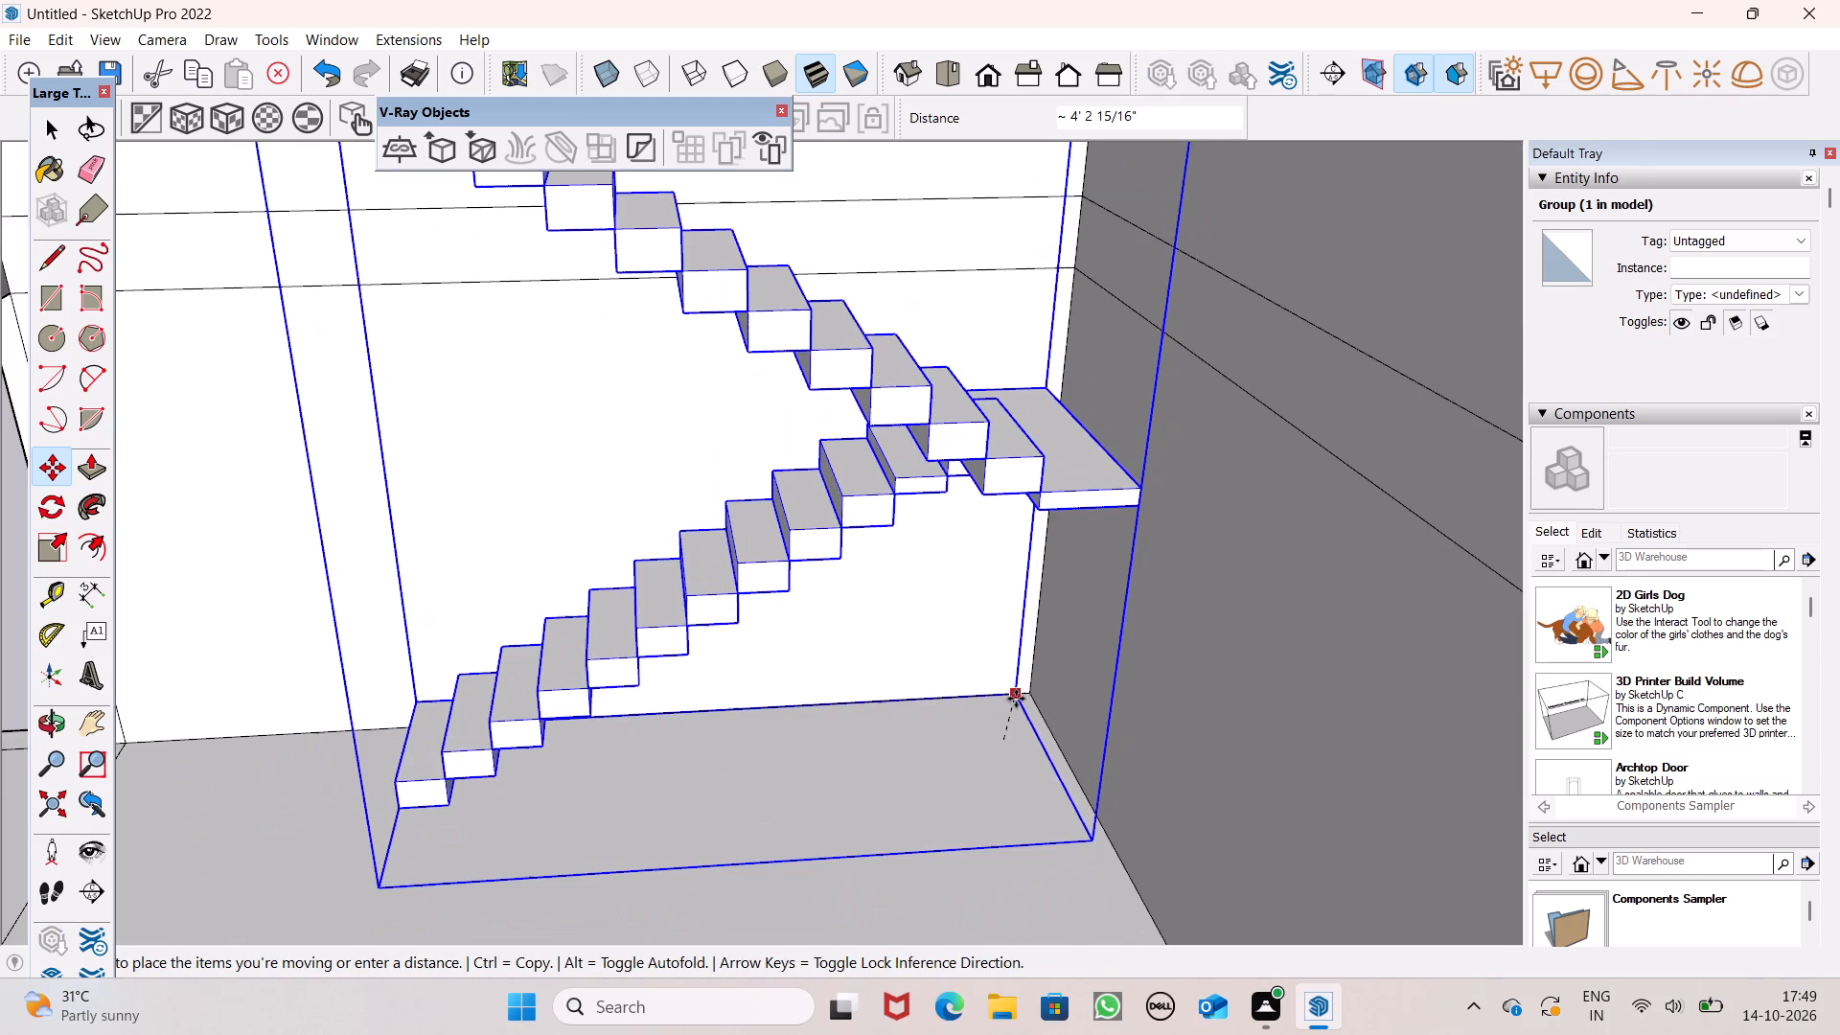
left_click_drag(1016, 699, 1017, 699)
Scale the staircase group down in height until its top sits just above the upper line on the room's back wall.
scroll(1037, 684, "down", 5)
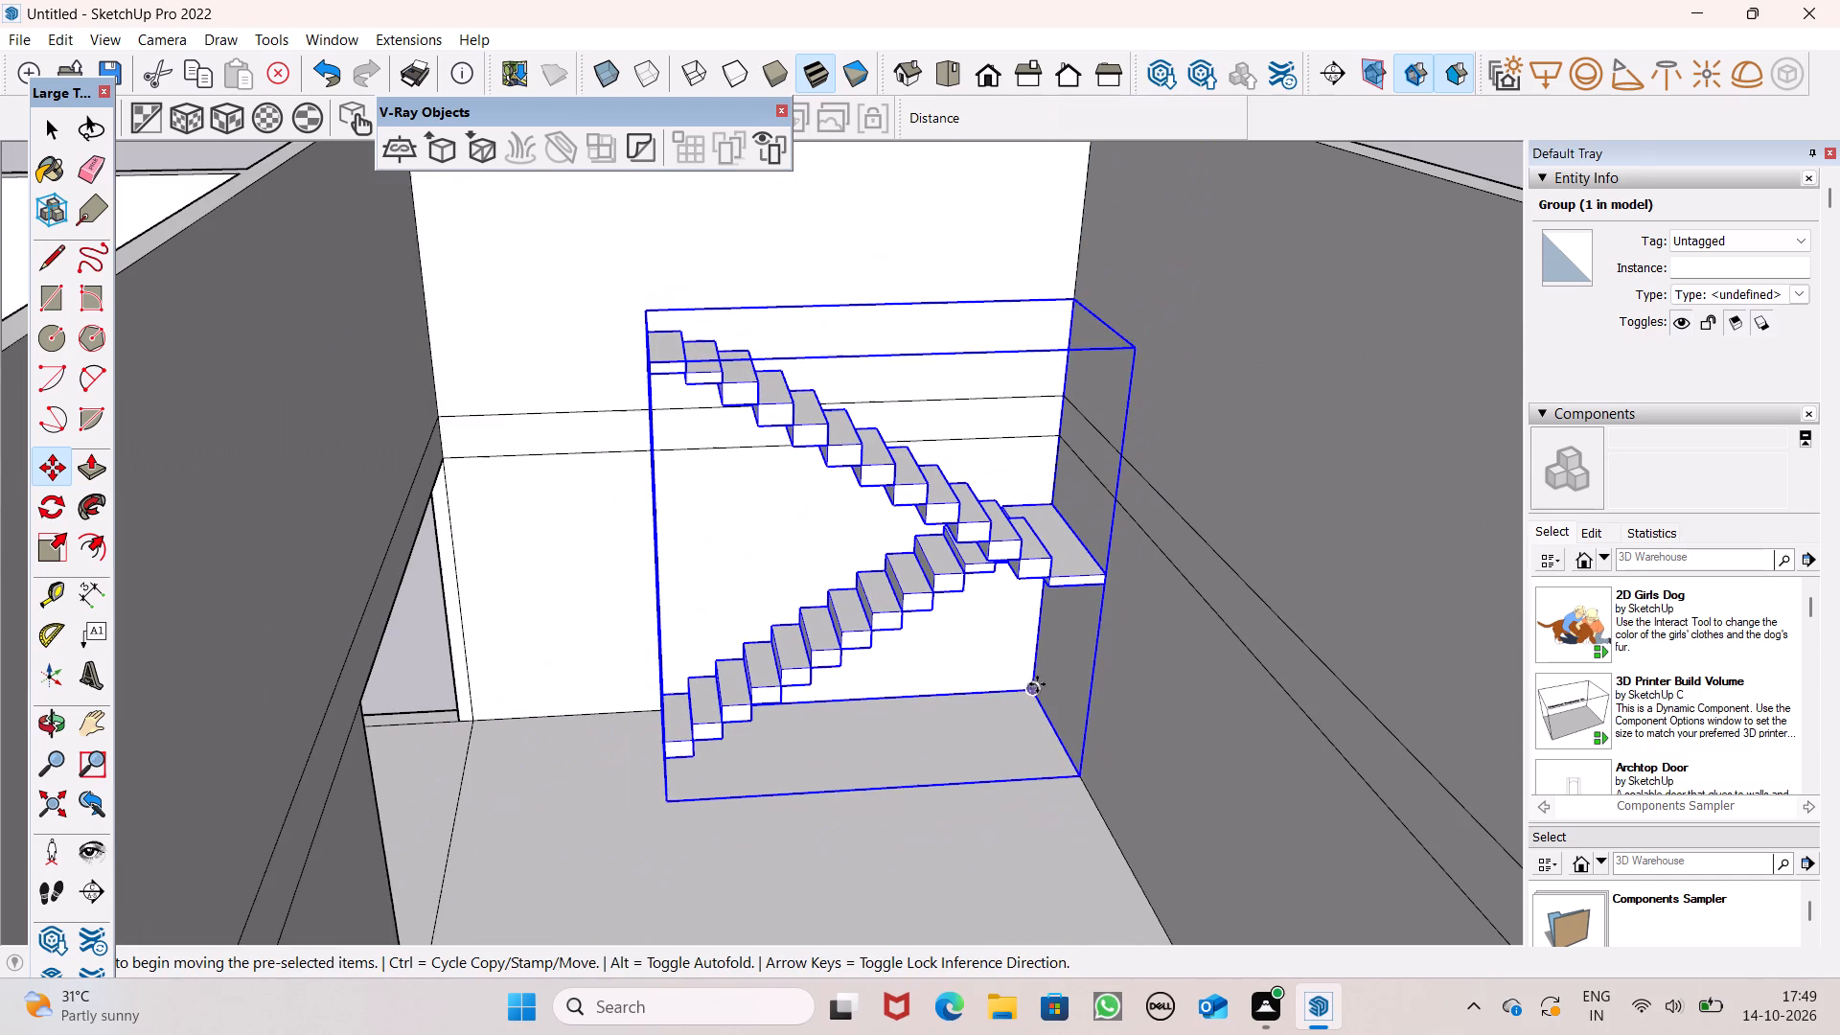
left_click(36, 539)
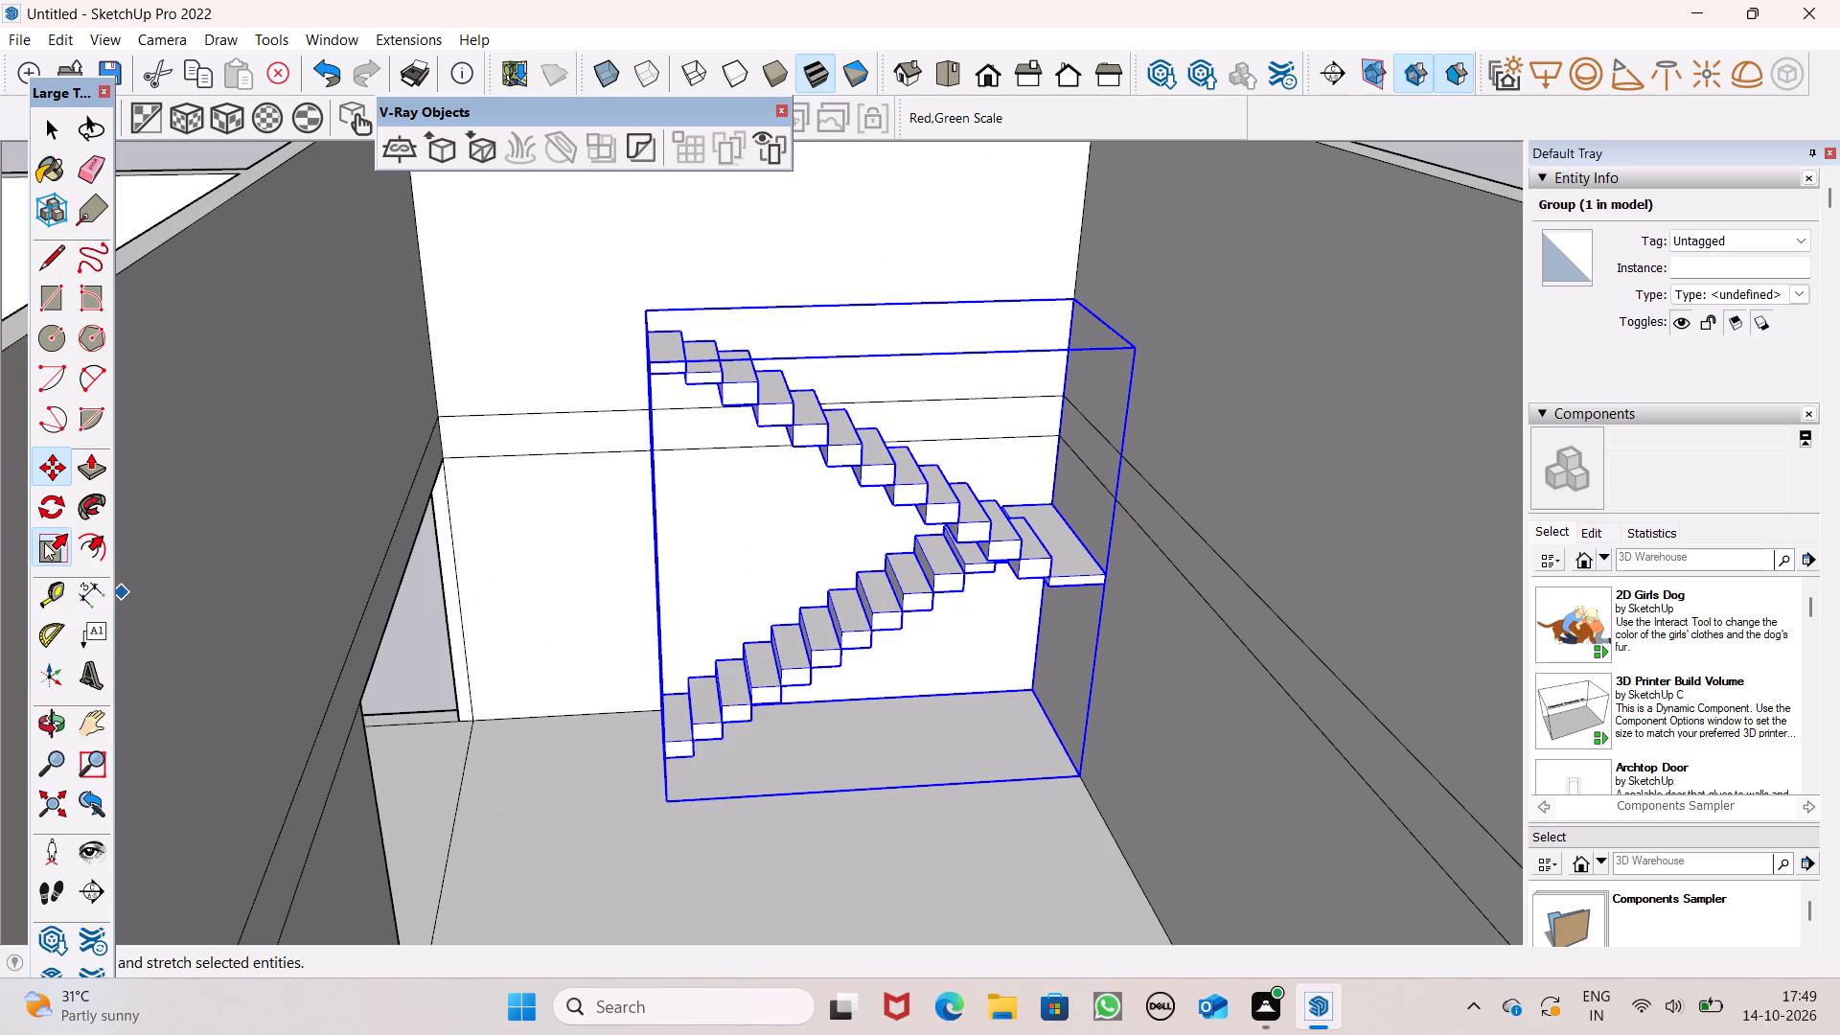
scroll(437, 594, "down", 5)
scroll(682, 363, "up", 7)
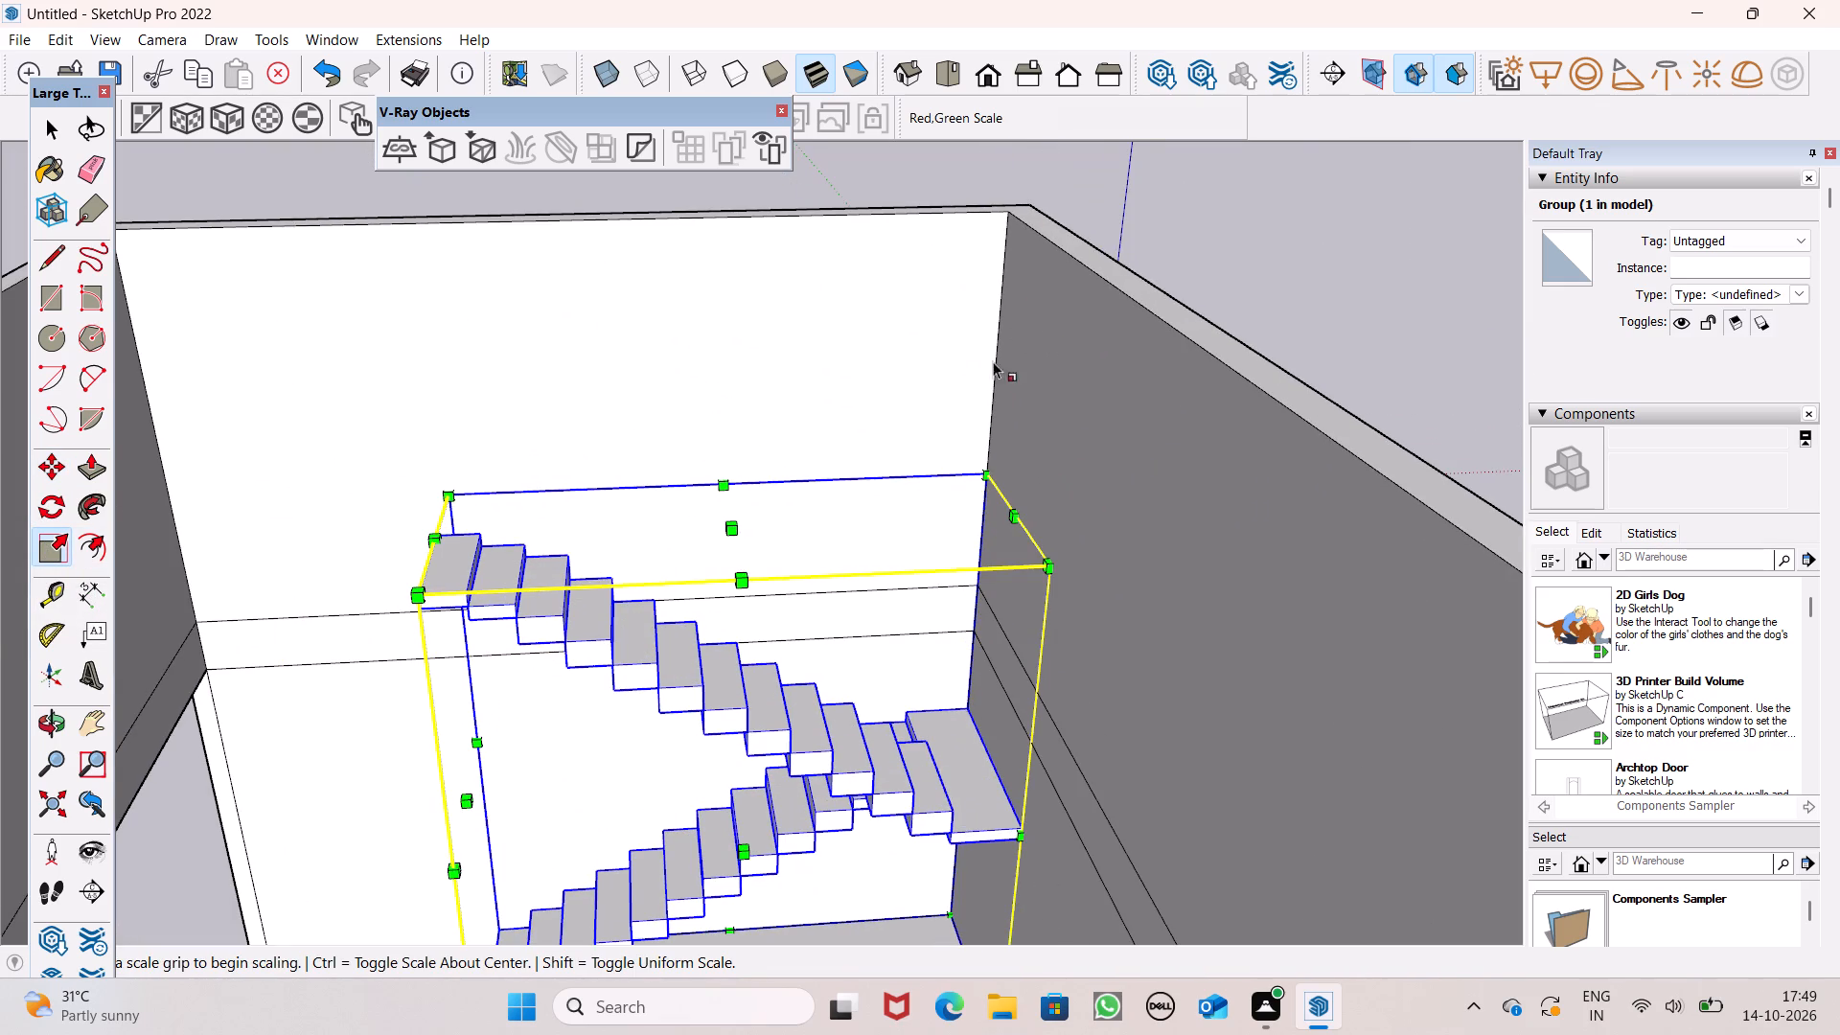
left_click_drag(732, 527, 743, 605)
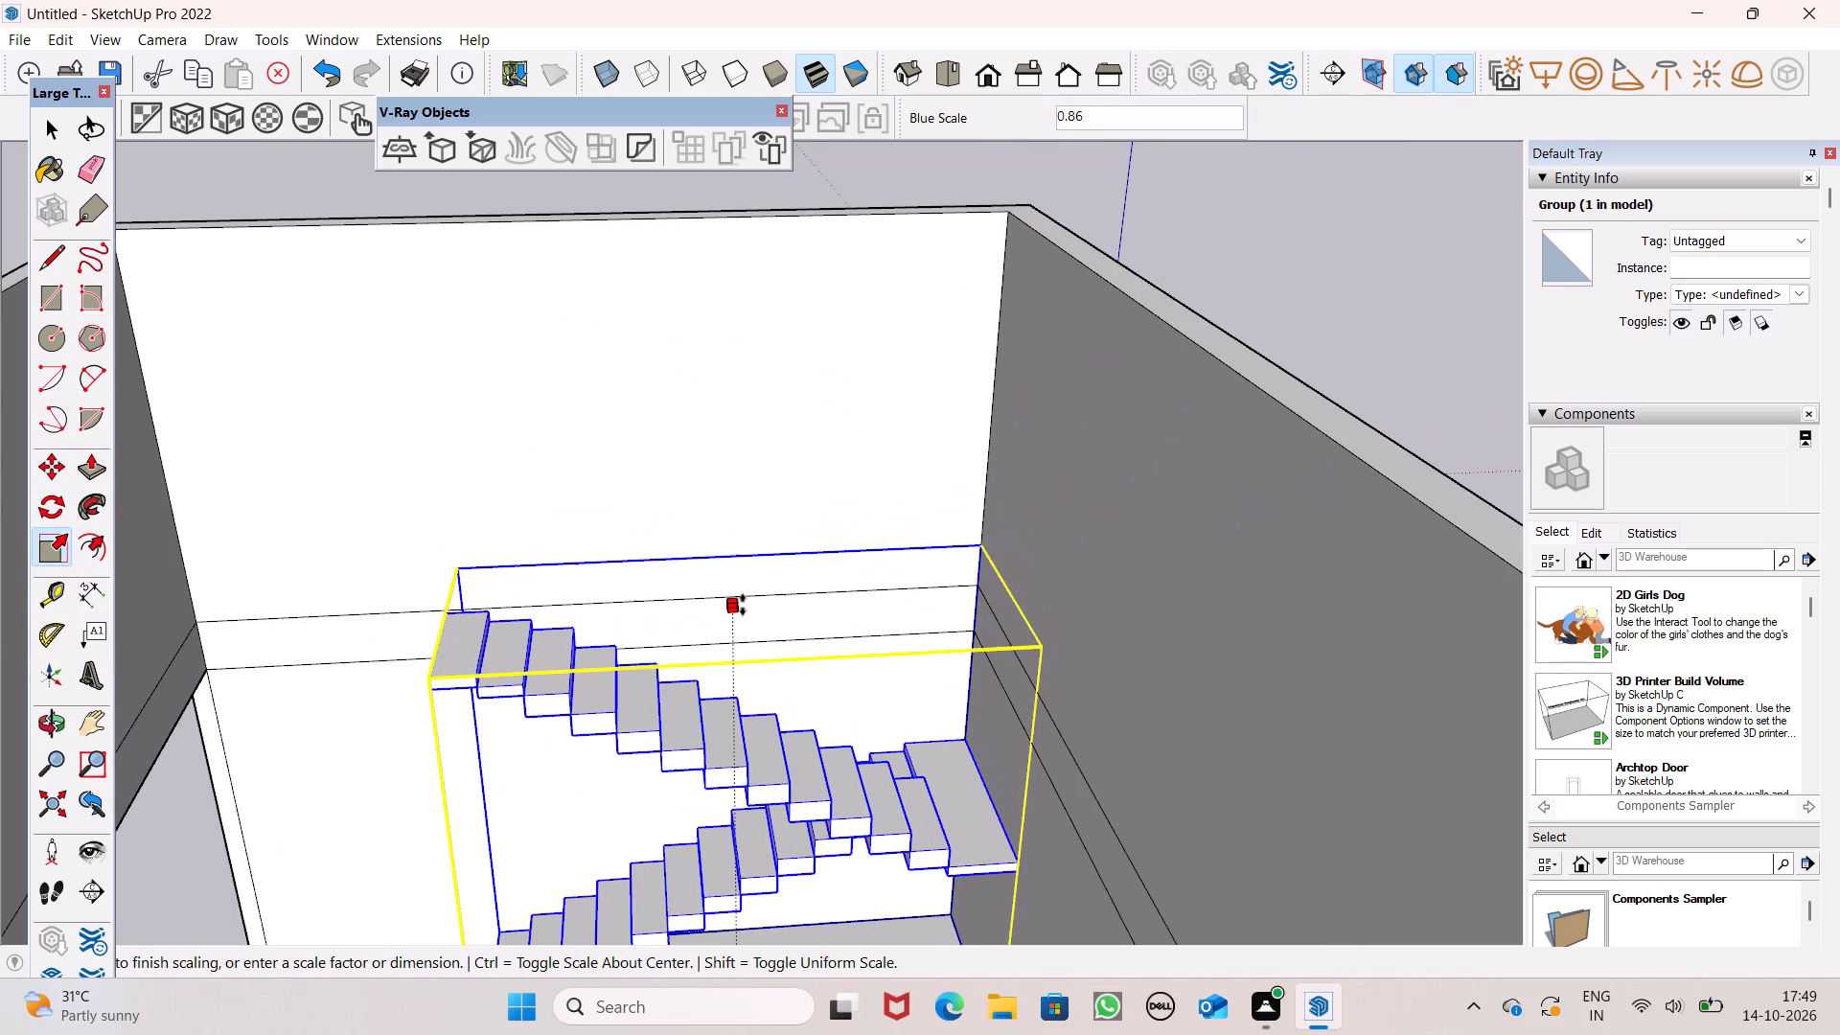
left_click_drag(743, 605, 752, 632)
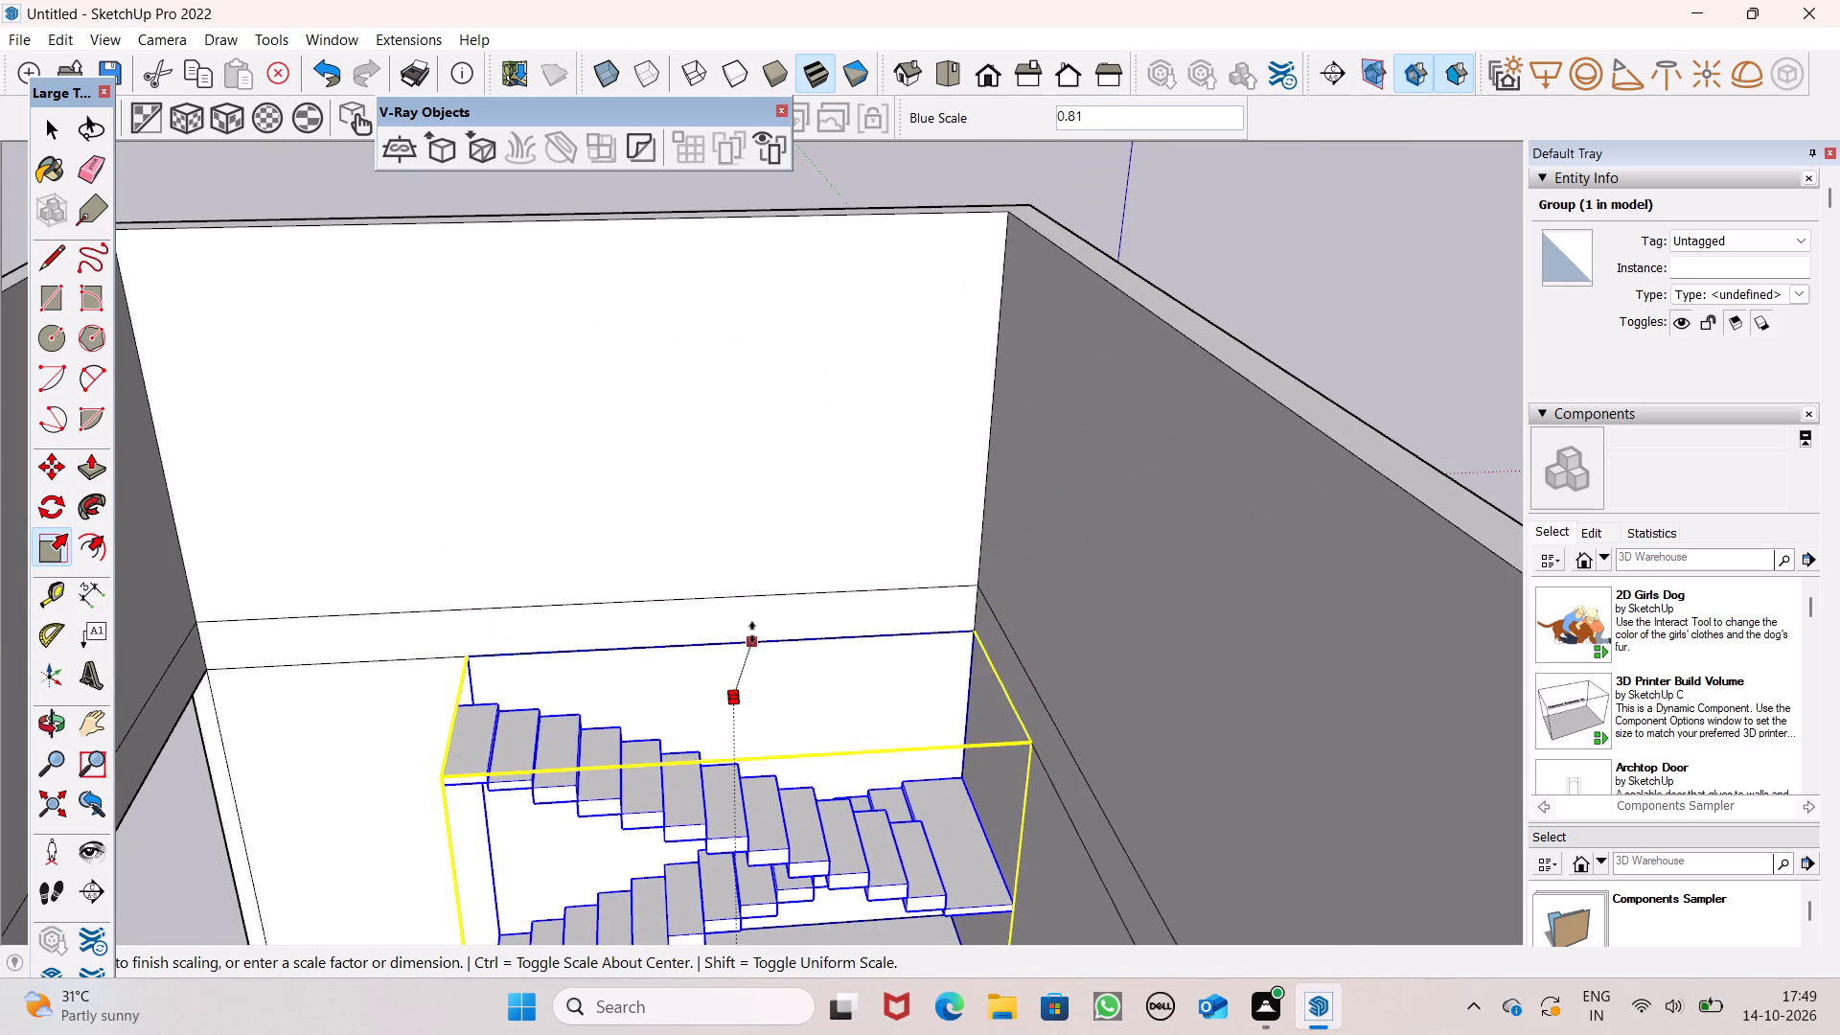
left_click_drag(752, 632, 753, 629)
Scale the staircase group's height down further so its top meets the lower line on the back wall, and deselect it.
scroll(872, 490, "down", 3)
middle_click_drag(848, 644, 1030, 619)
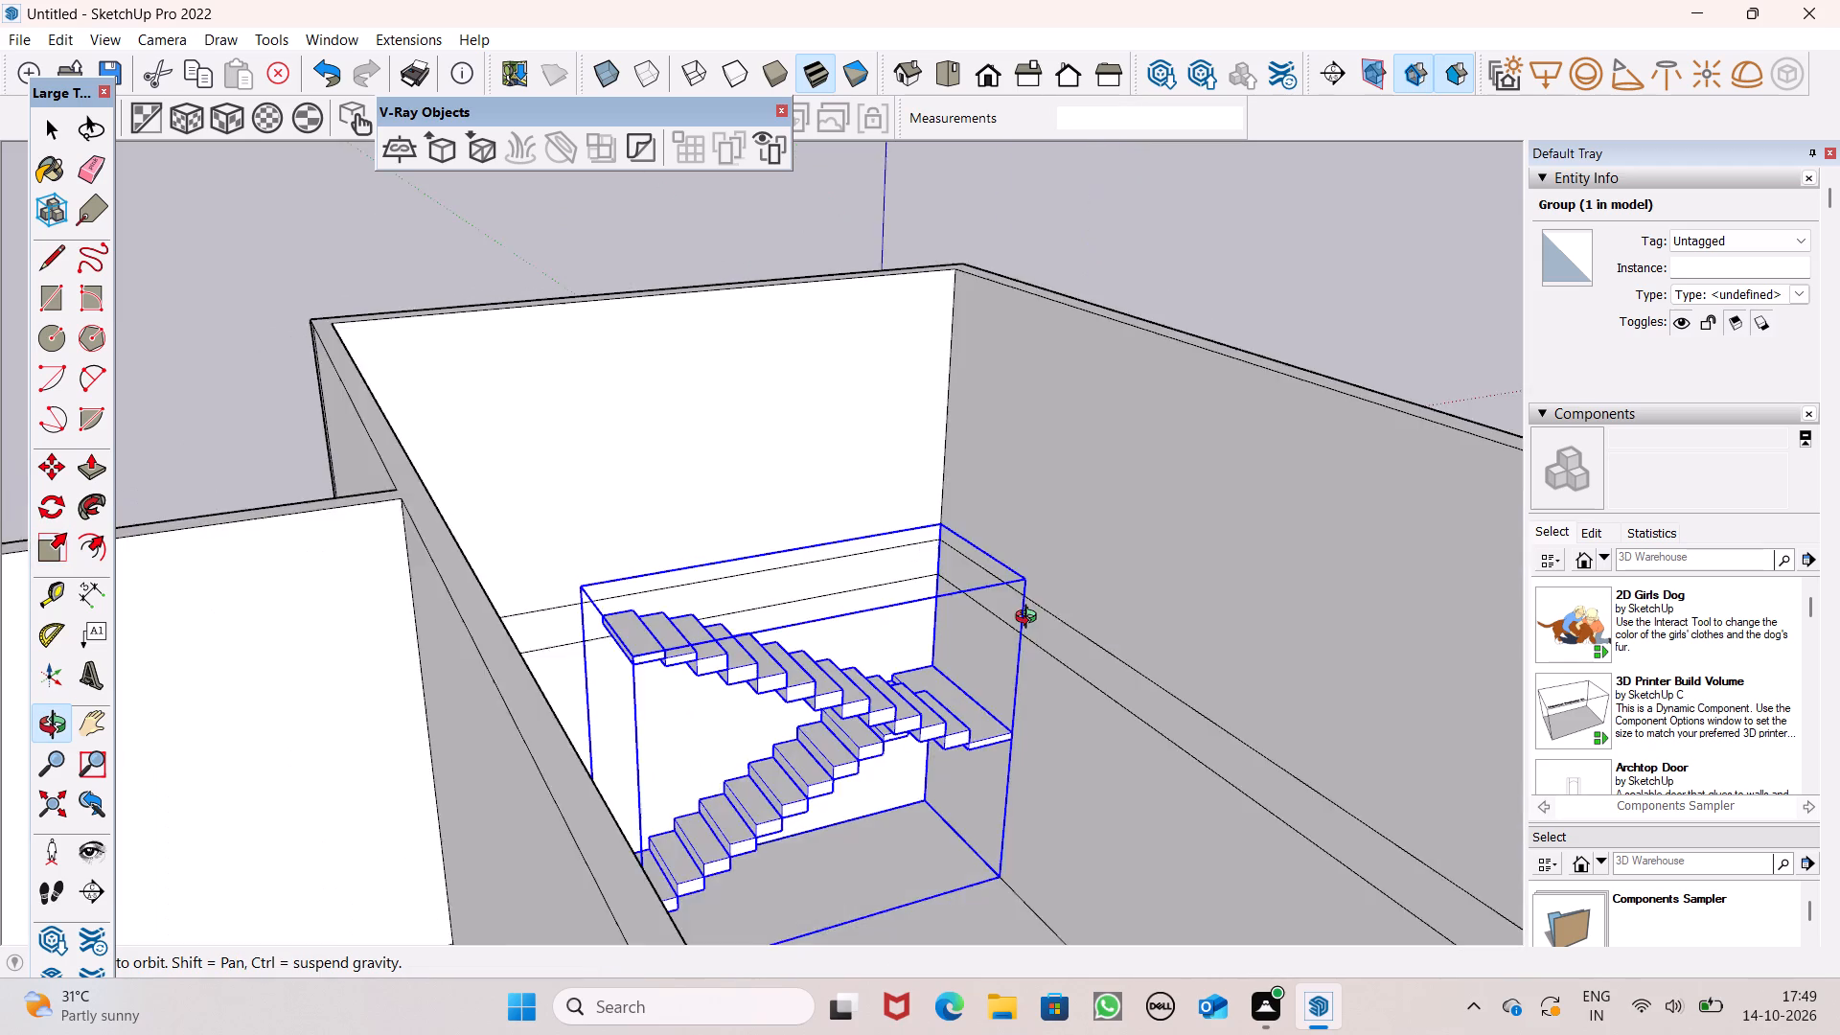
middle_click_drag(1030, 619, 965, 648)
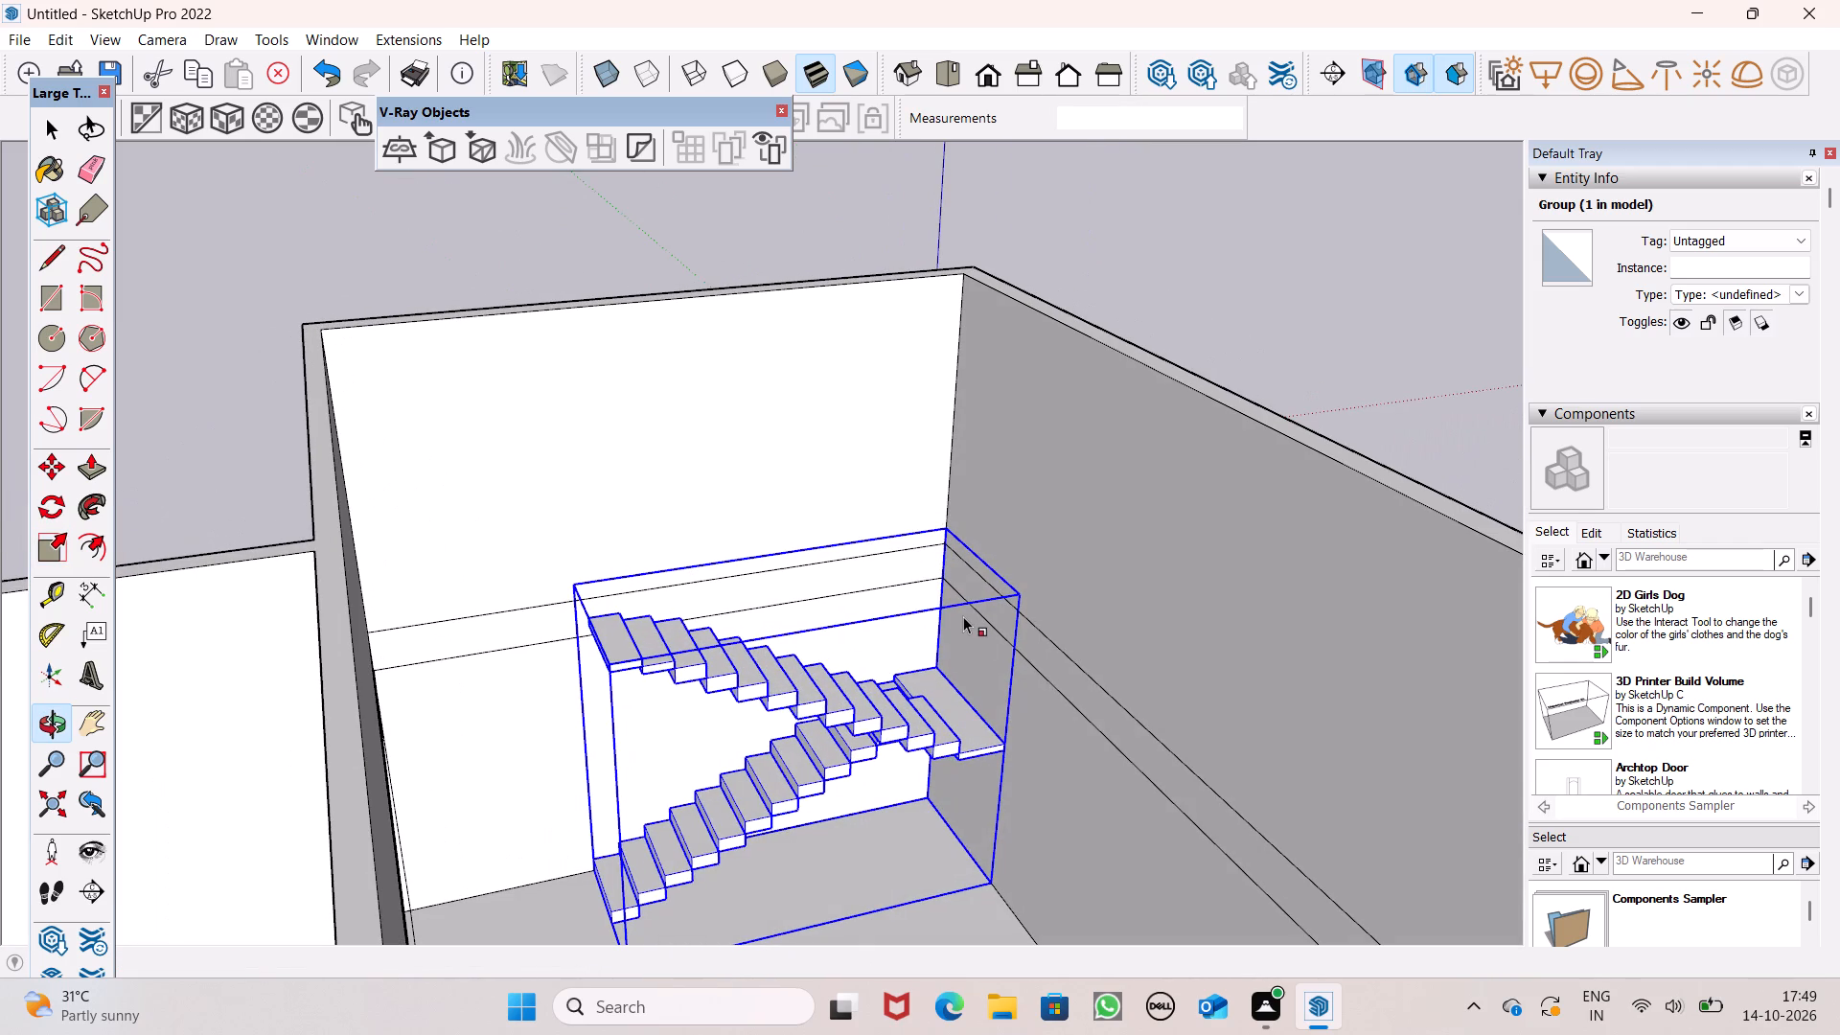
scroll(948, 572, "up", 5)
middle_click_drag(936, 616, 947, 607)
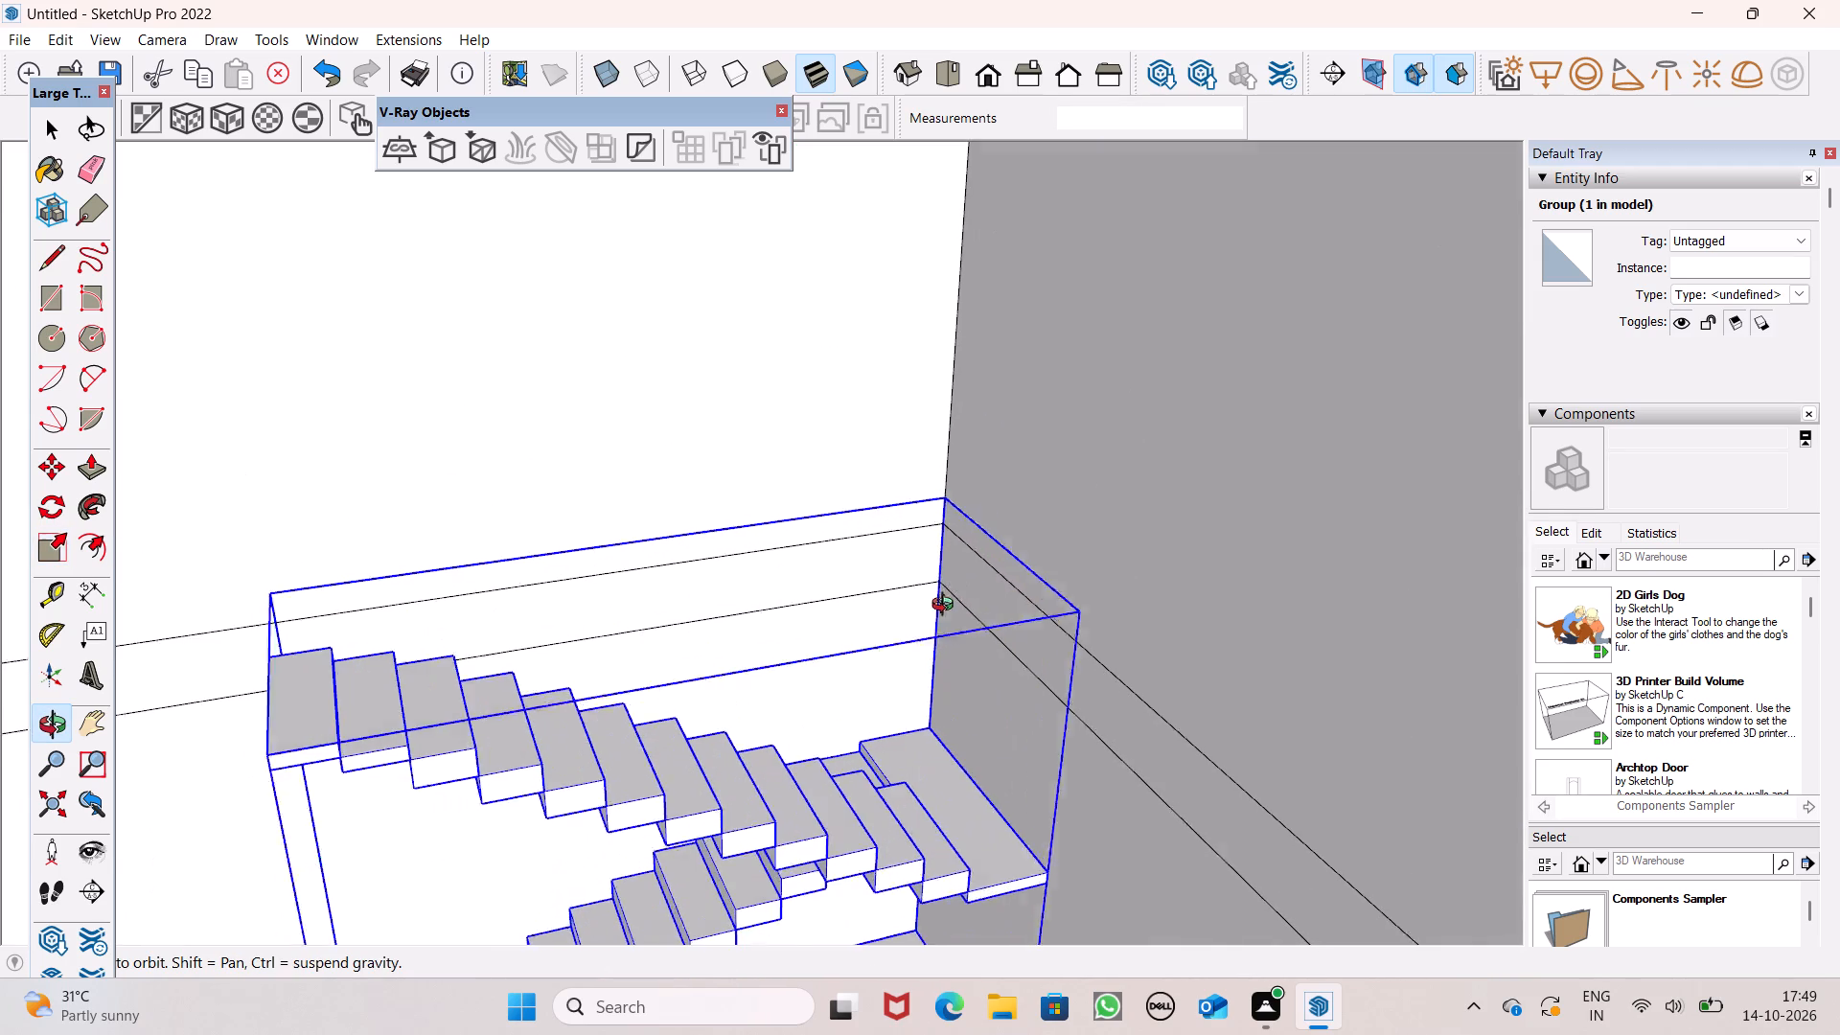
middle_click_drag(947, 607, 1066, 588)
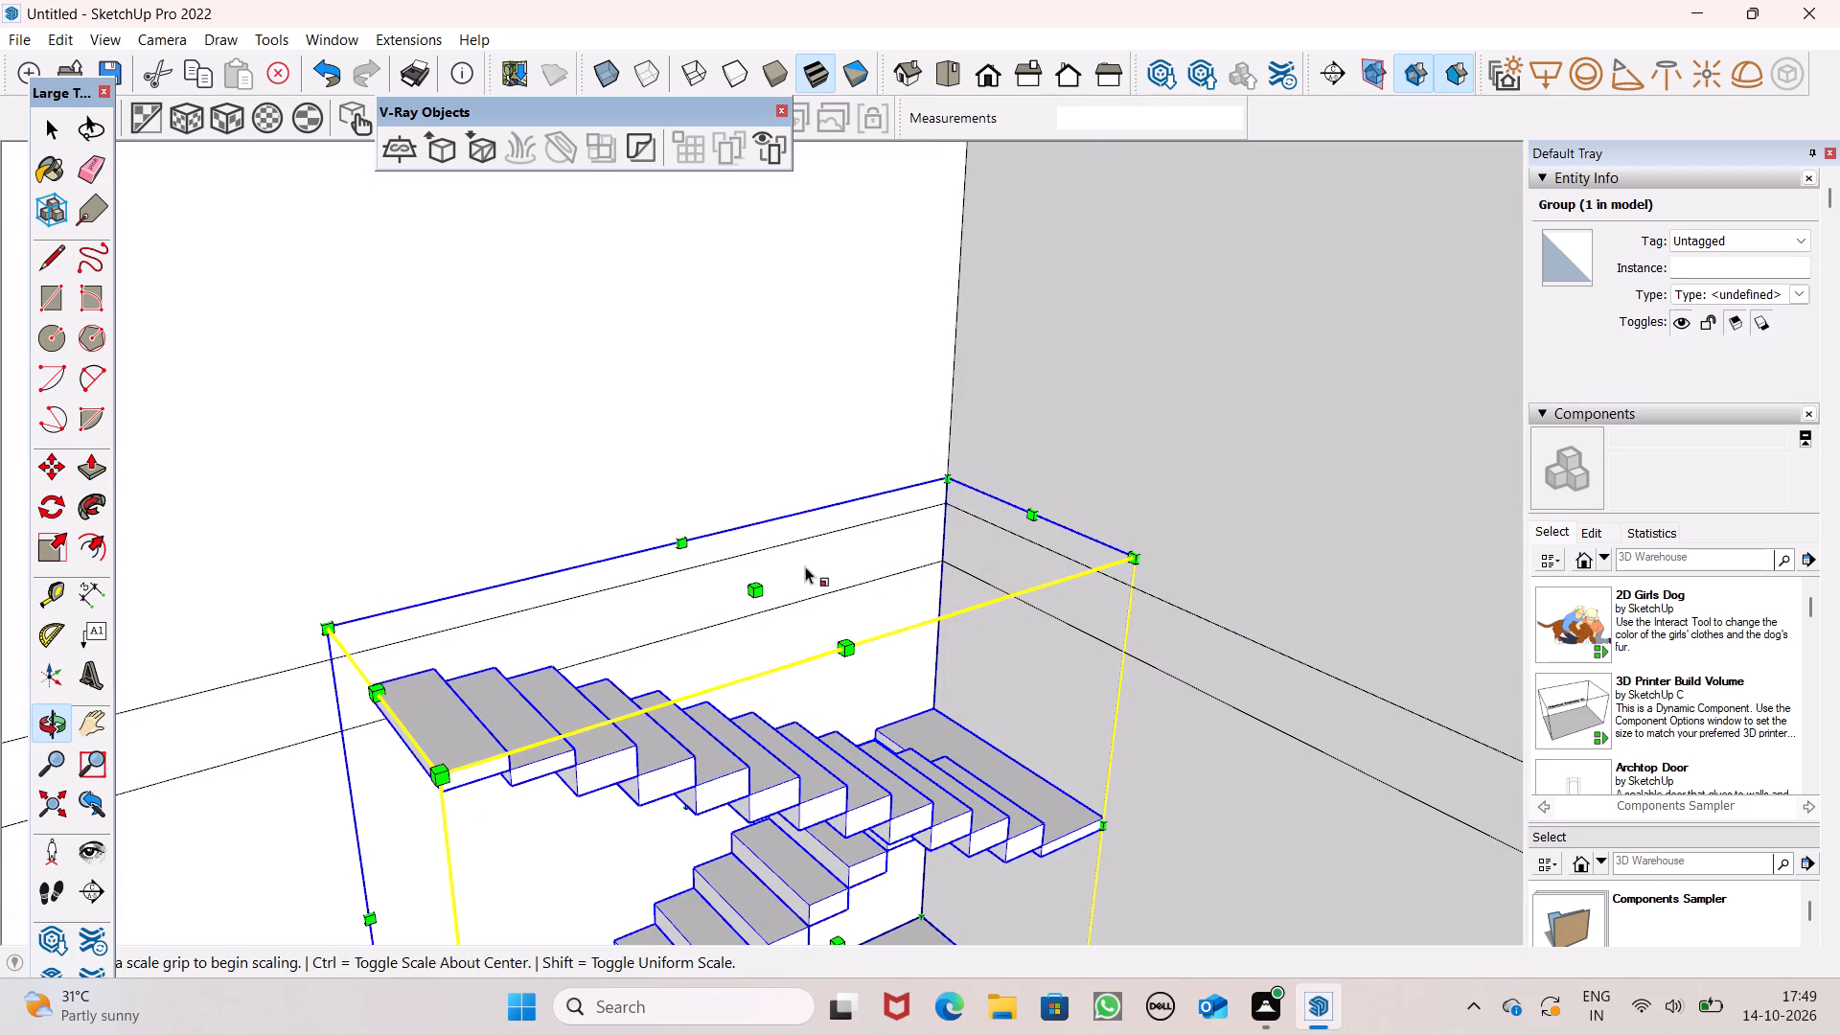
left_click_drag(751, 585, 766, 599)
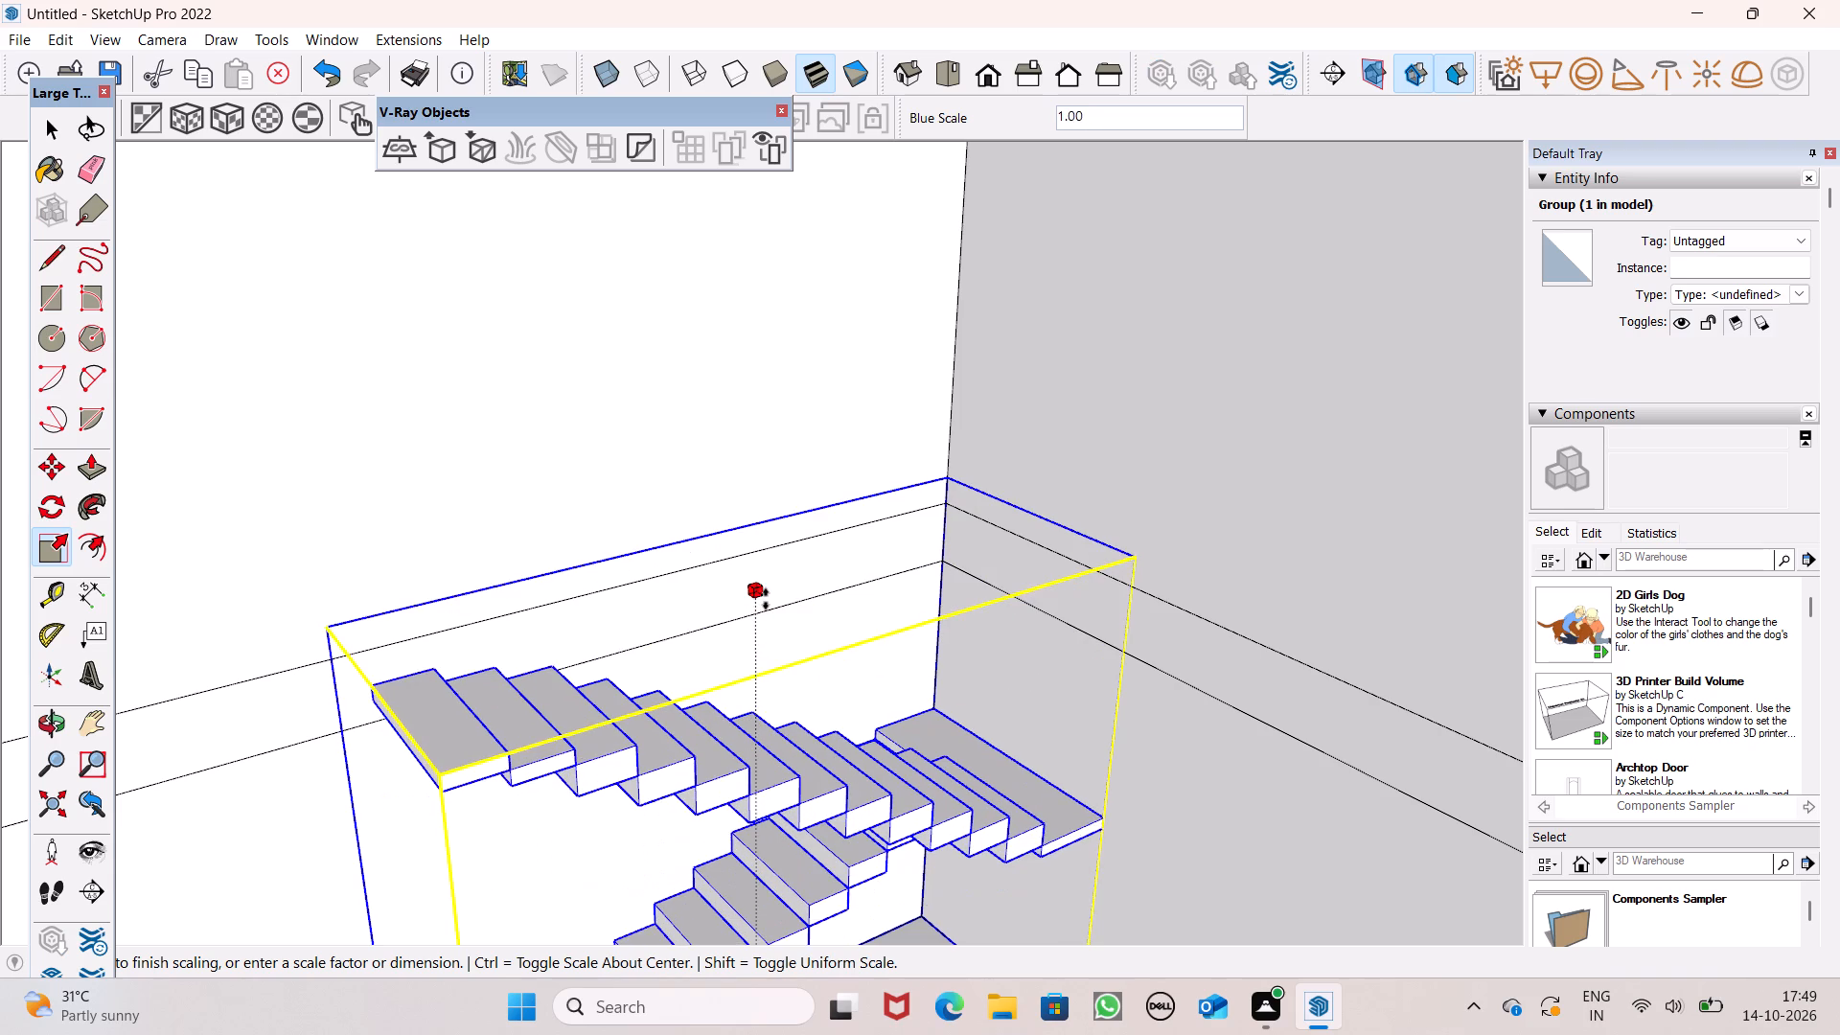
left_click_drag(766, 599, 768, 602)
scroll(773, 522, "down", 8)
middle_click_drag(850, 615, 598, 679)
key("space")
left_click(1214, 509)
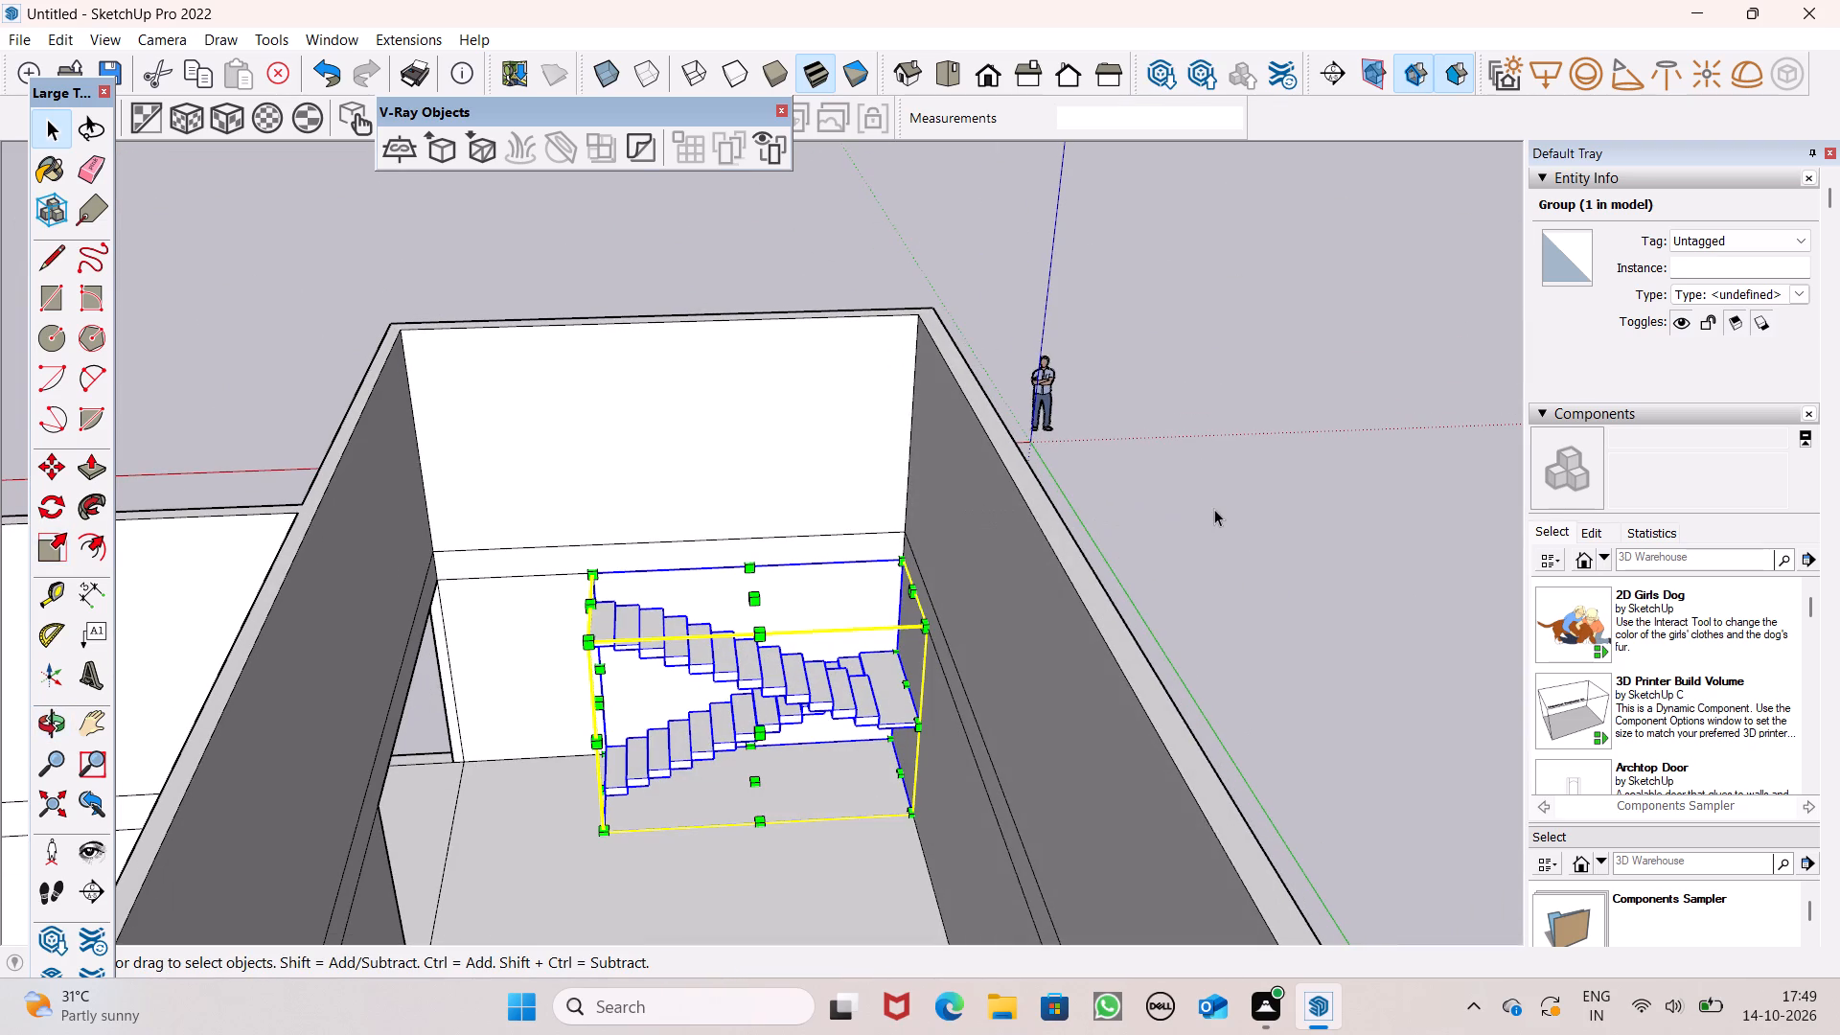
Copy the staircase group from the room to the open ground between the building and the scale figure.
scroll(941, 501, "up", 3)
scroll(961, 532, "down", 1)
middle_click_drag(968, 565, 895, 429)
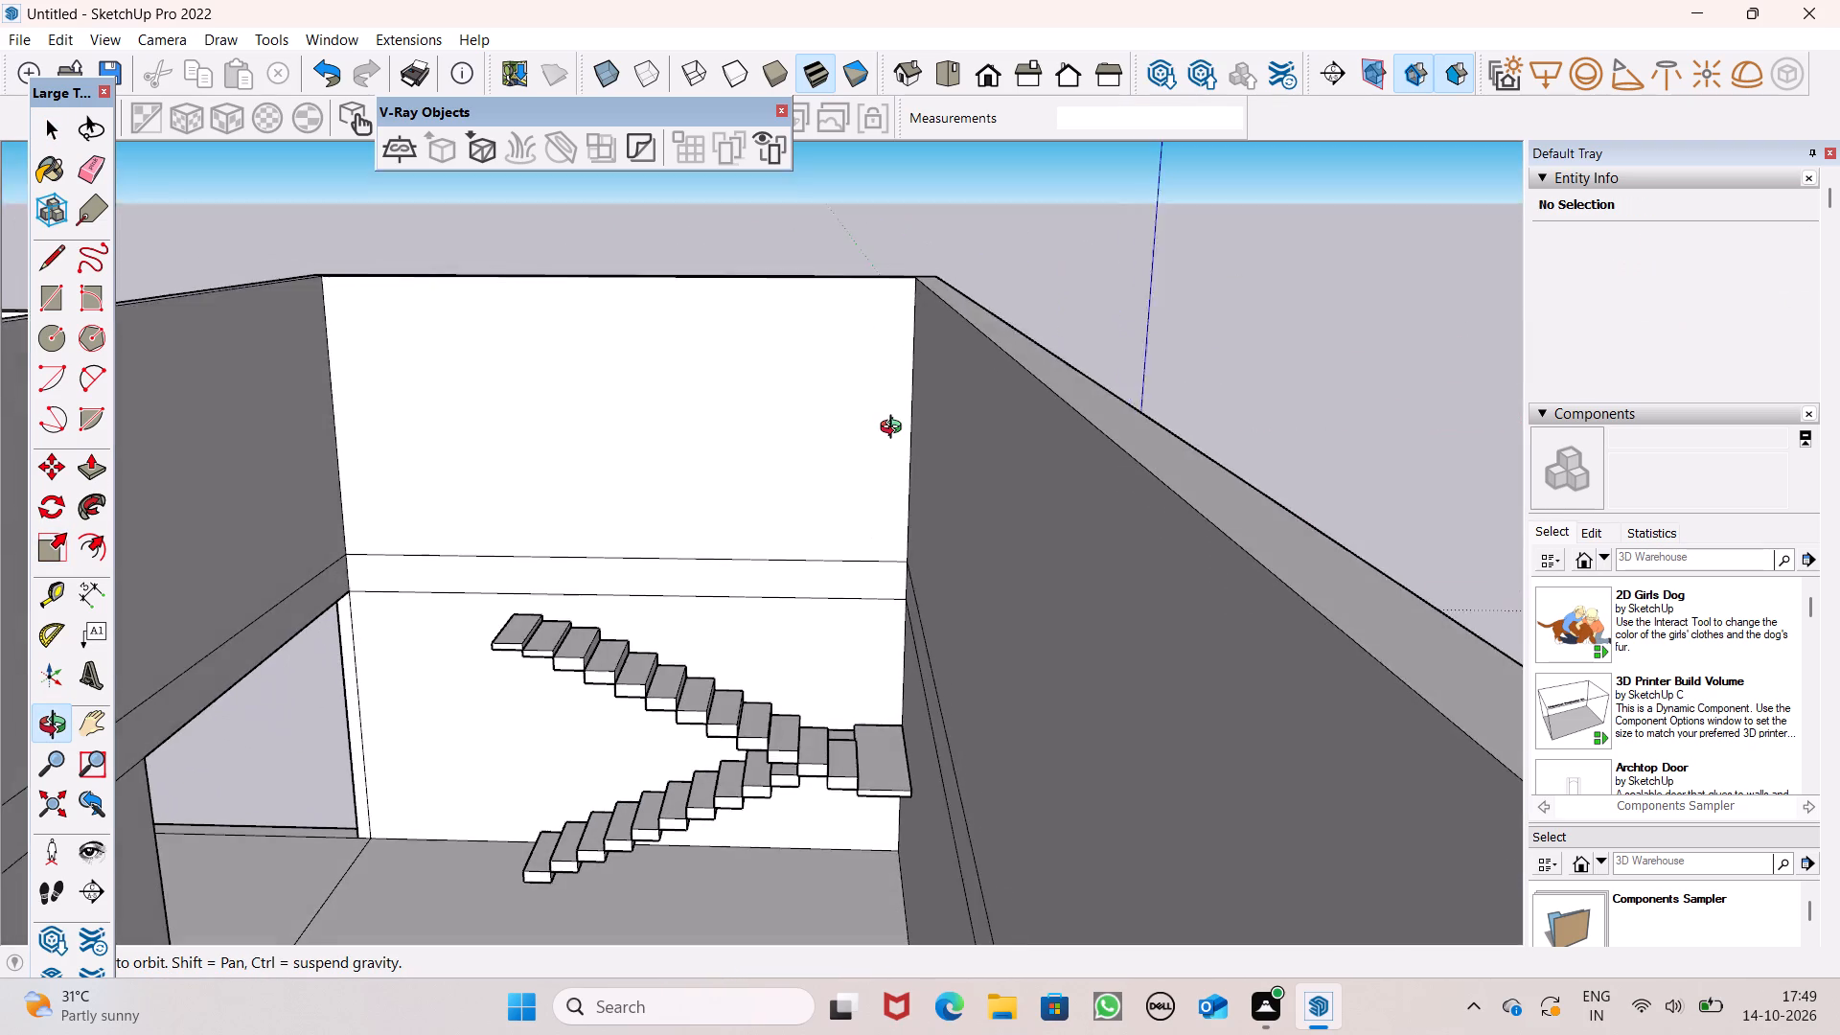
middle_click_drag(895, 429, 860, 578)
scroll(843, 548, "up", 1)
left_click(726, 723)
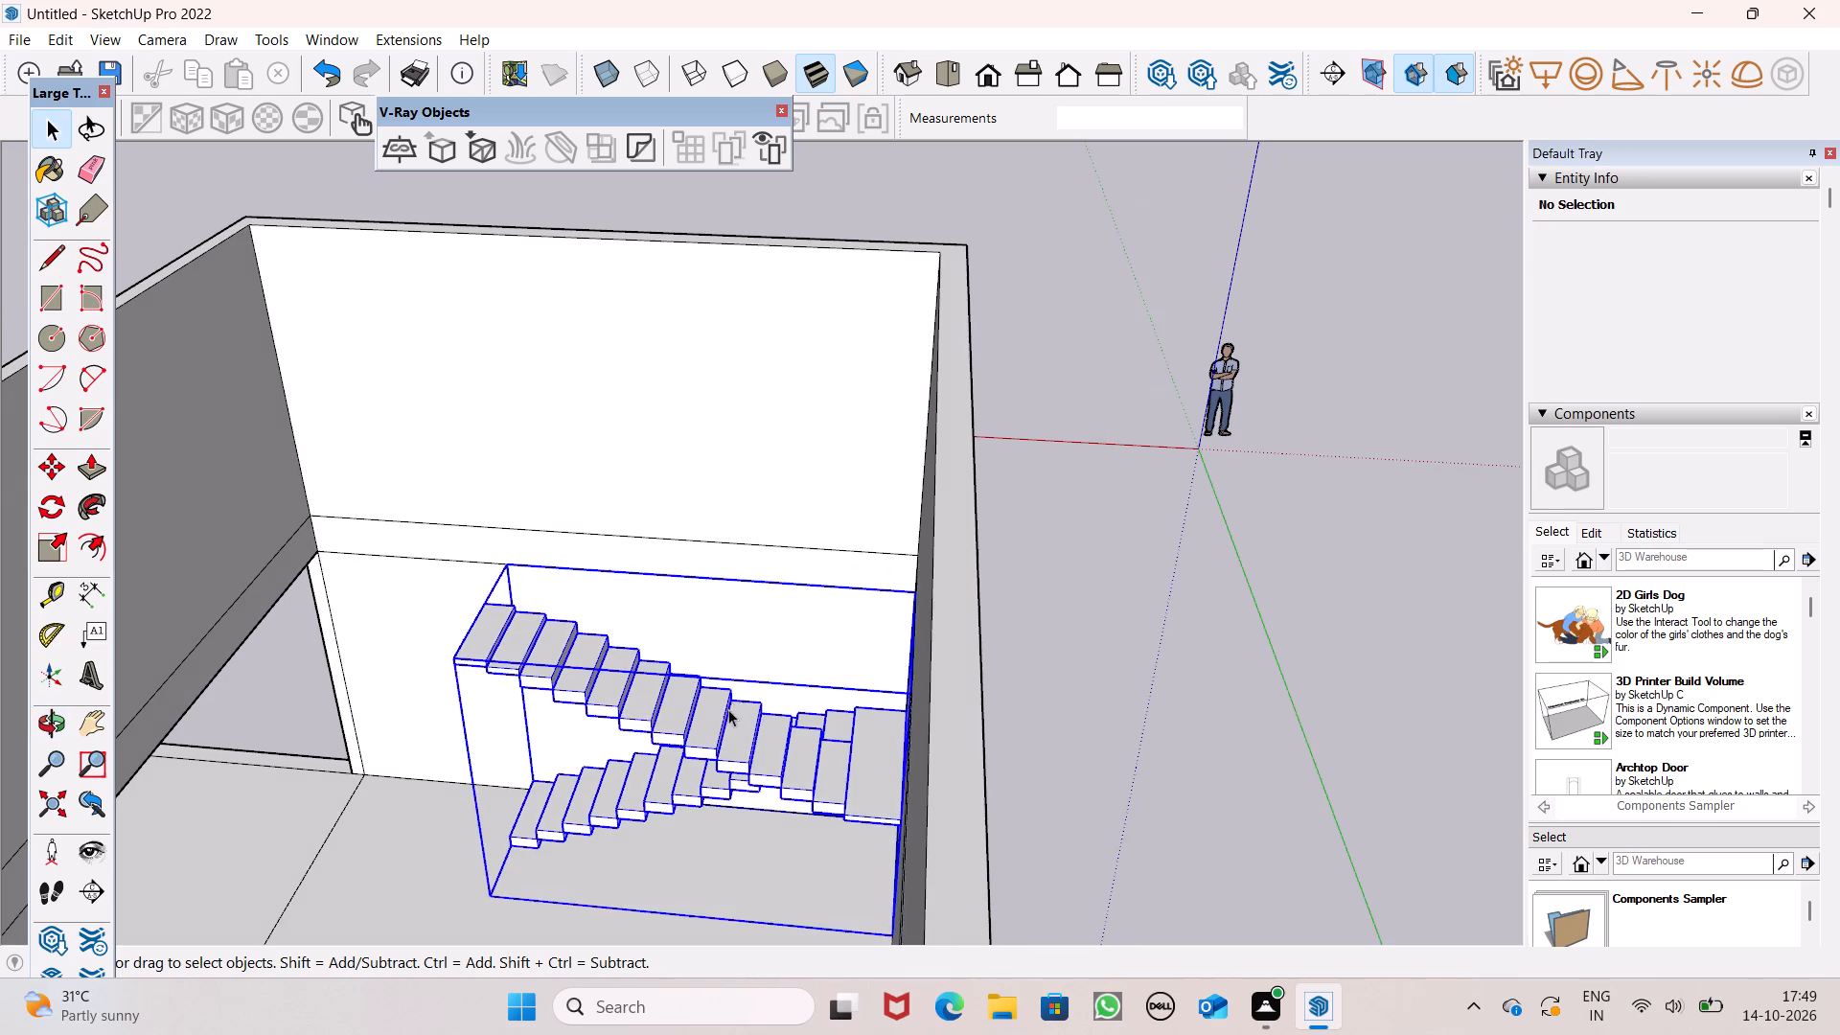
scroll(798, 624, "down", 2)
key("m")
key("shift+Return")
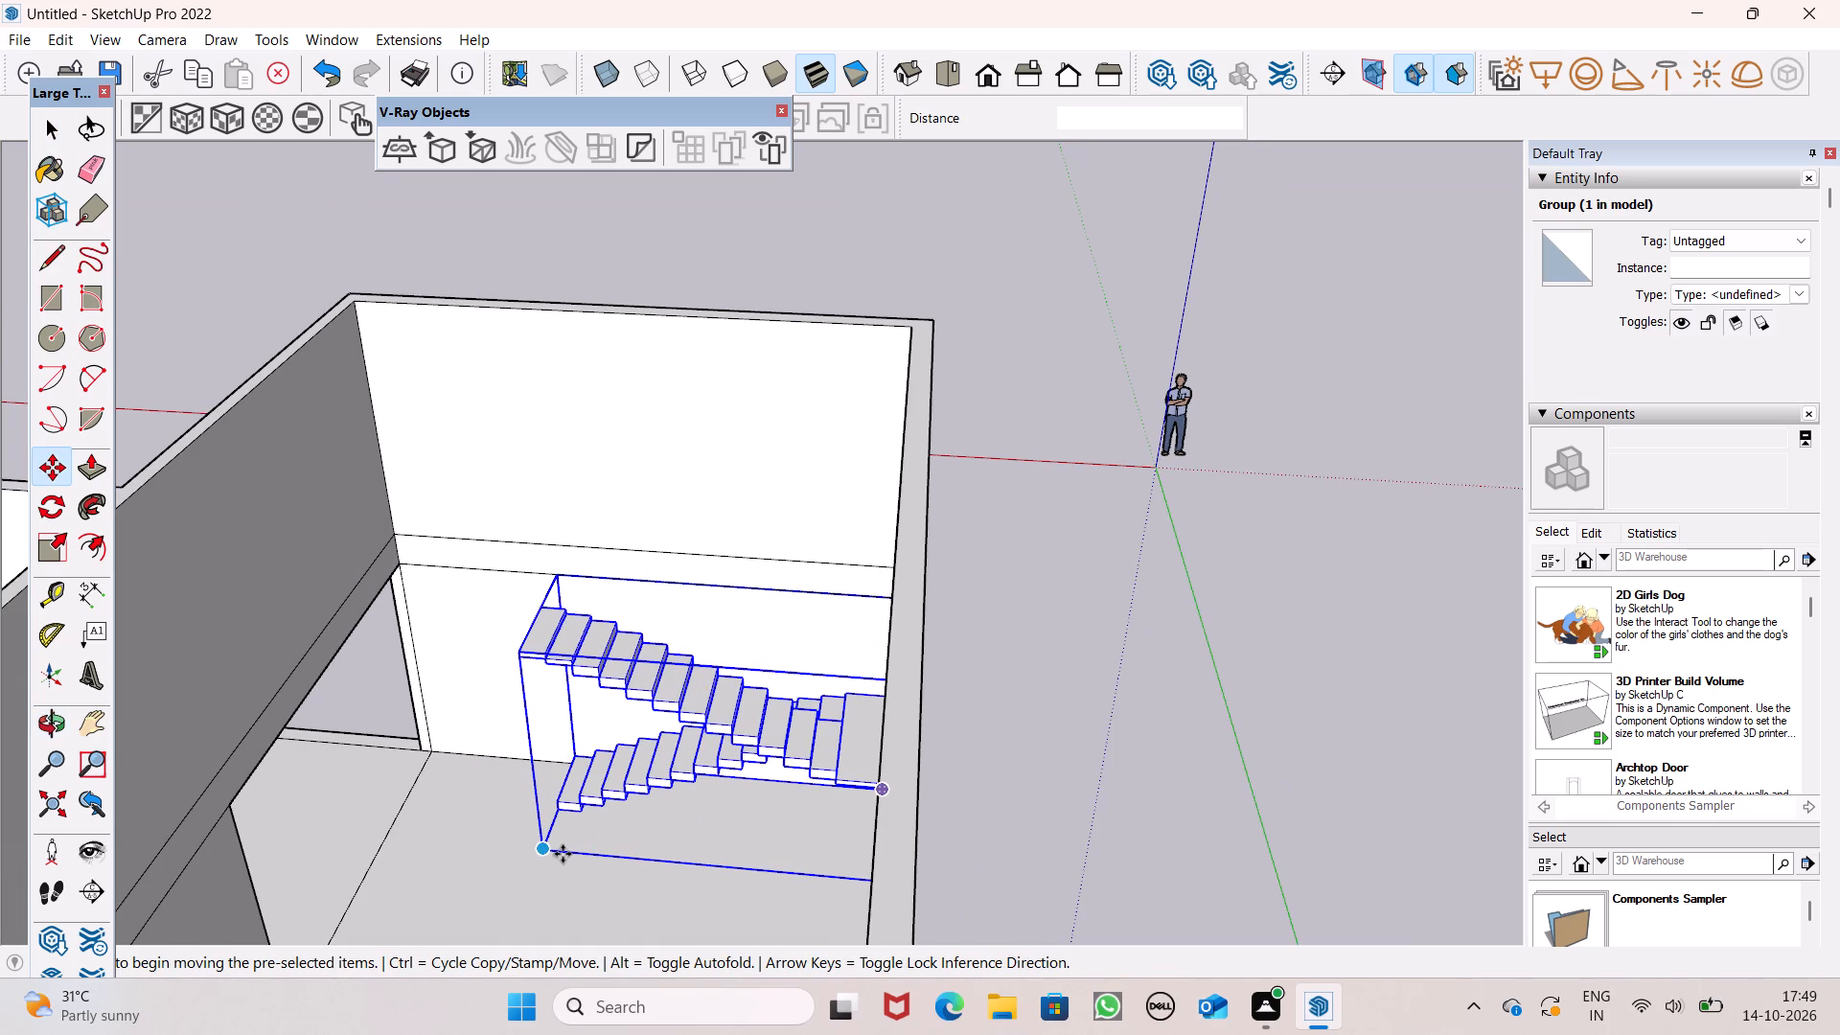
left_click_drag(565, 855, 1088, 886)
scroll(829, 562, "down", 4)
scroll(1027, 676, "down", 1)
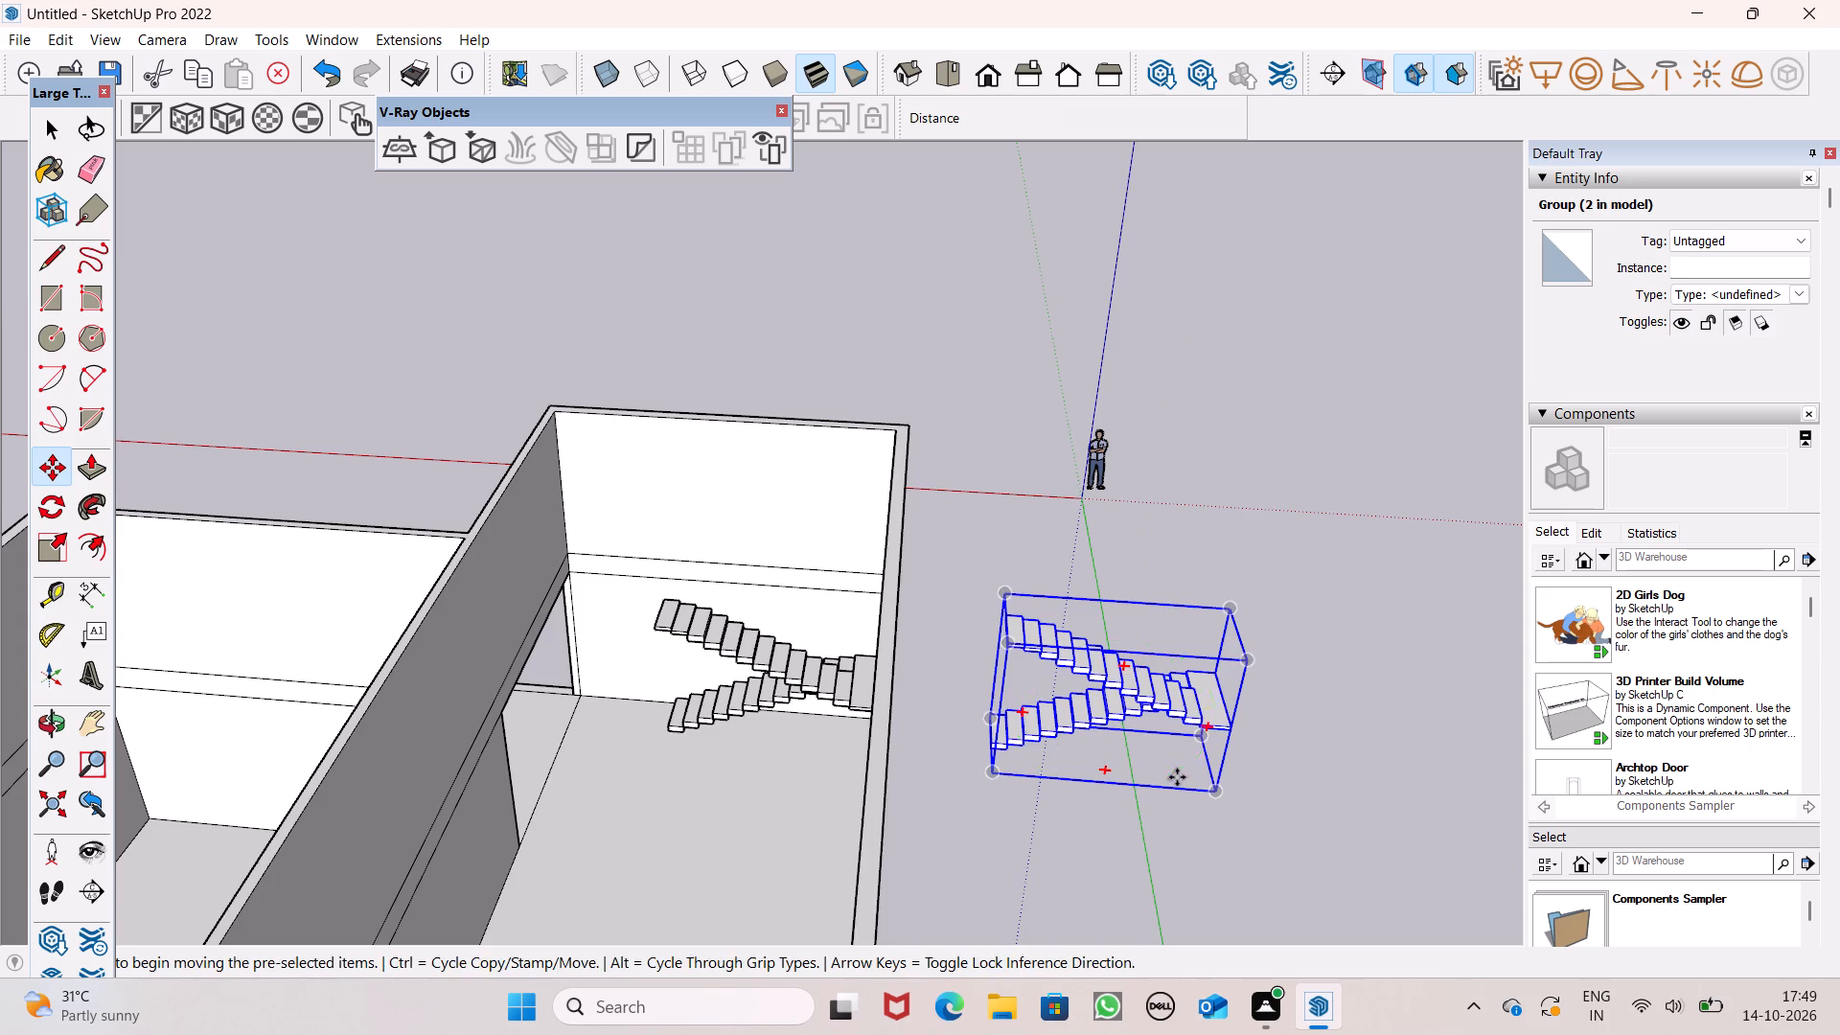
middle_click_drag(1177, 776, 1054, 788)
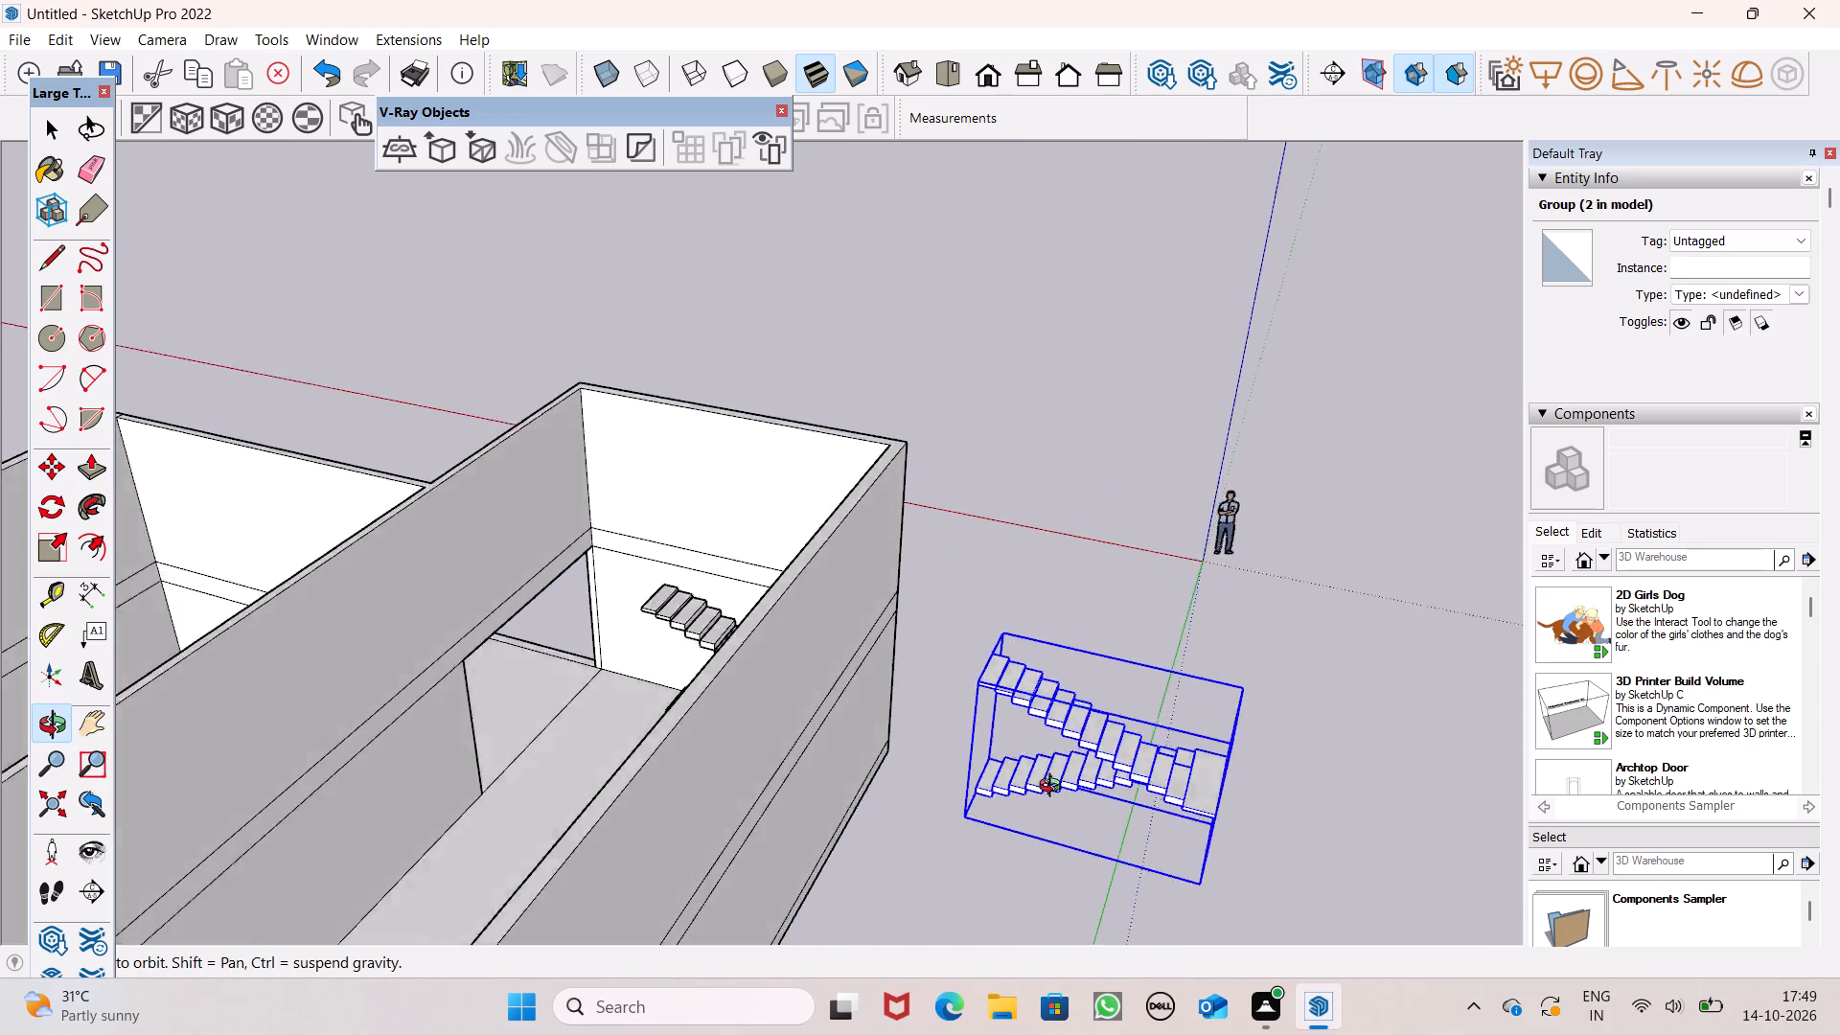
middle_click_drag(1054, 788, 1061, 962)
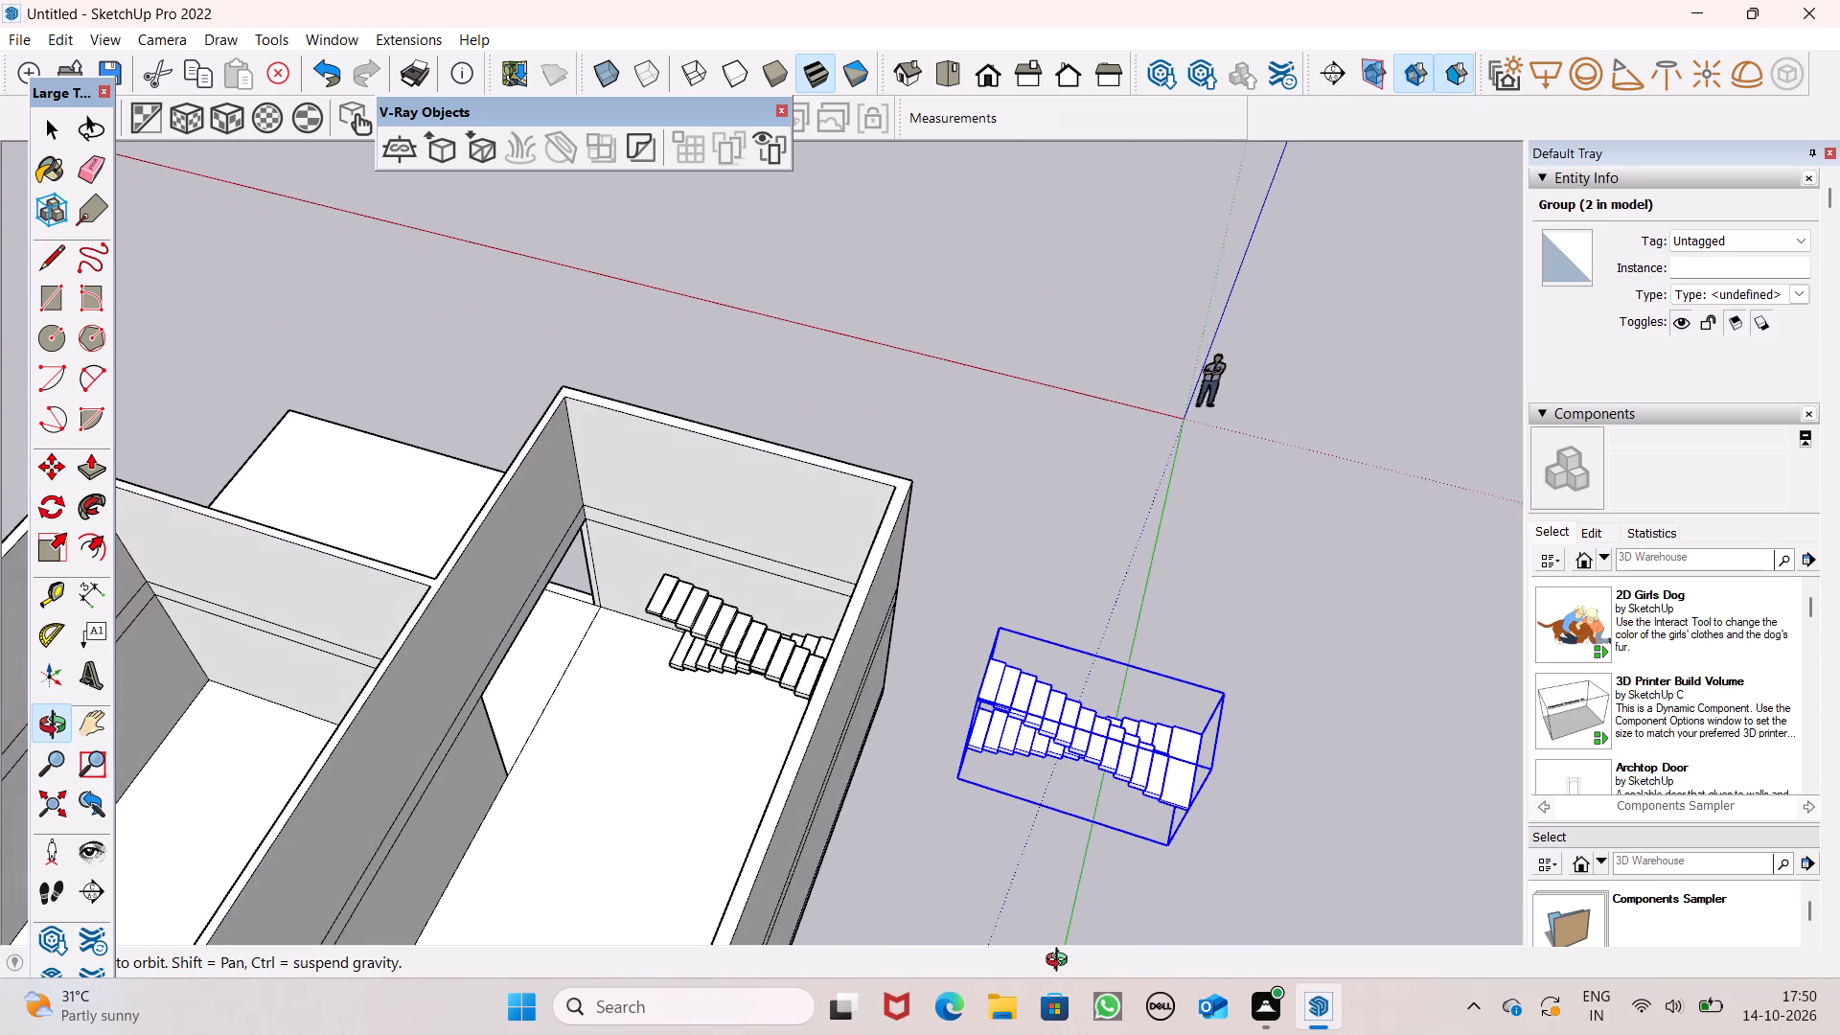
middle_click_drag(1061, 962, 1062, 964)
middle_click_drag(1062, 964, 1010, 1010)
left_click(1100, 961)
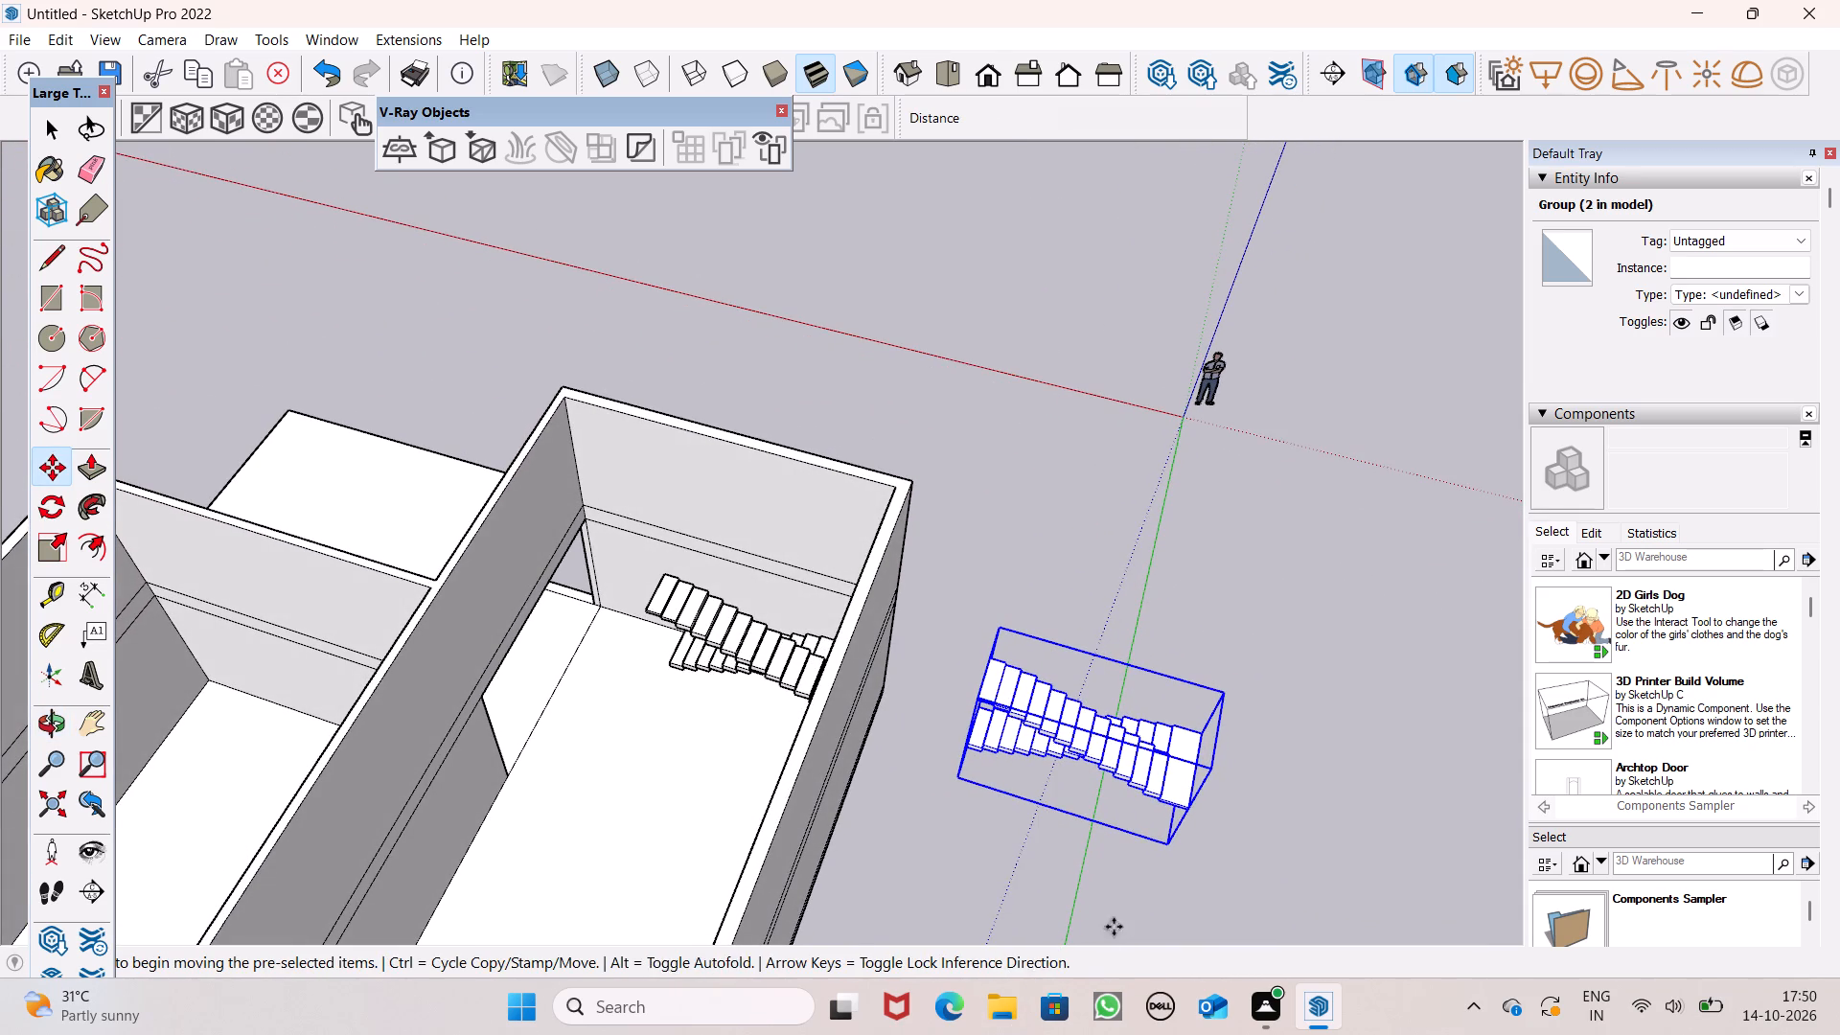
key("space")
Move the original staircase group 32' 1 1/2" out of the room to the ground beside its copy, and deselect it.
scroll(1087, 816, "up", 1)
middle_click_drag(1083, 813, 1209, 561)
left_click(810, 641)
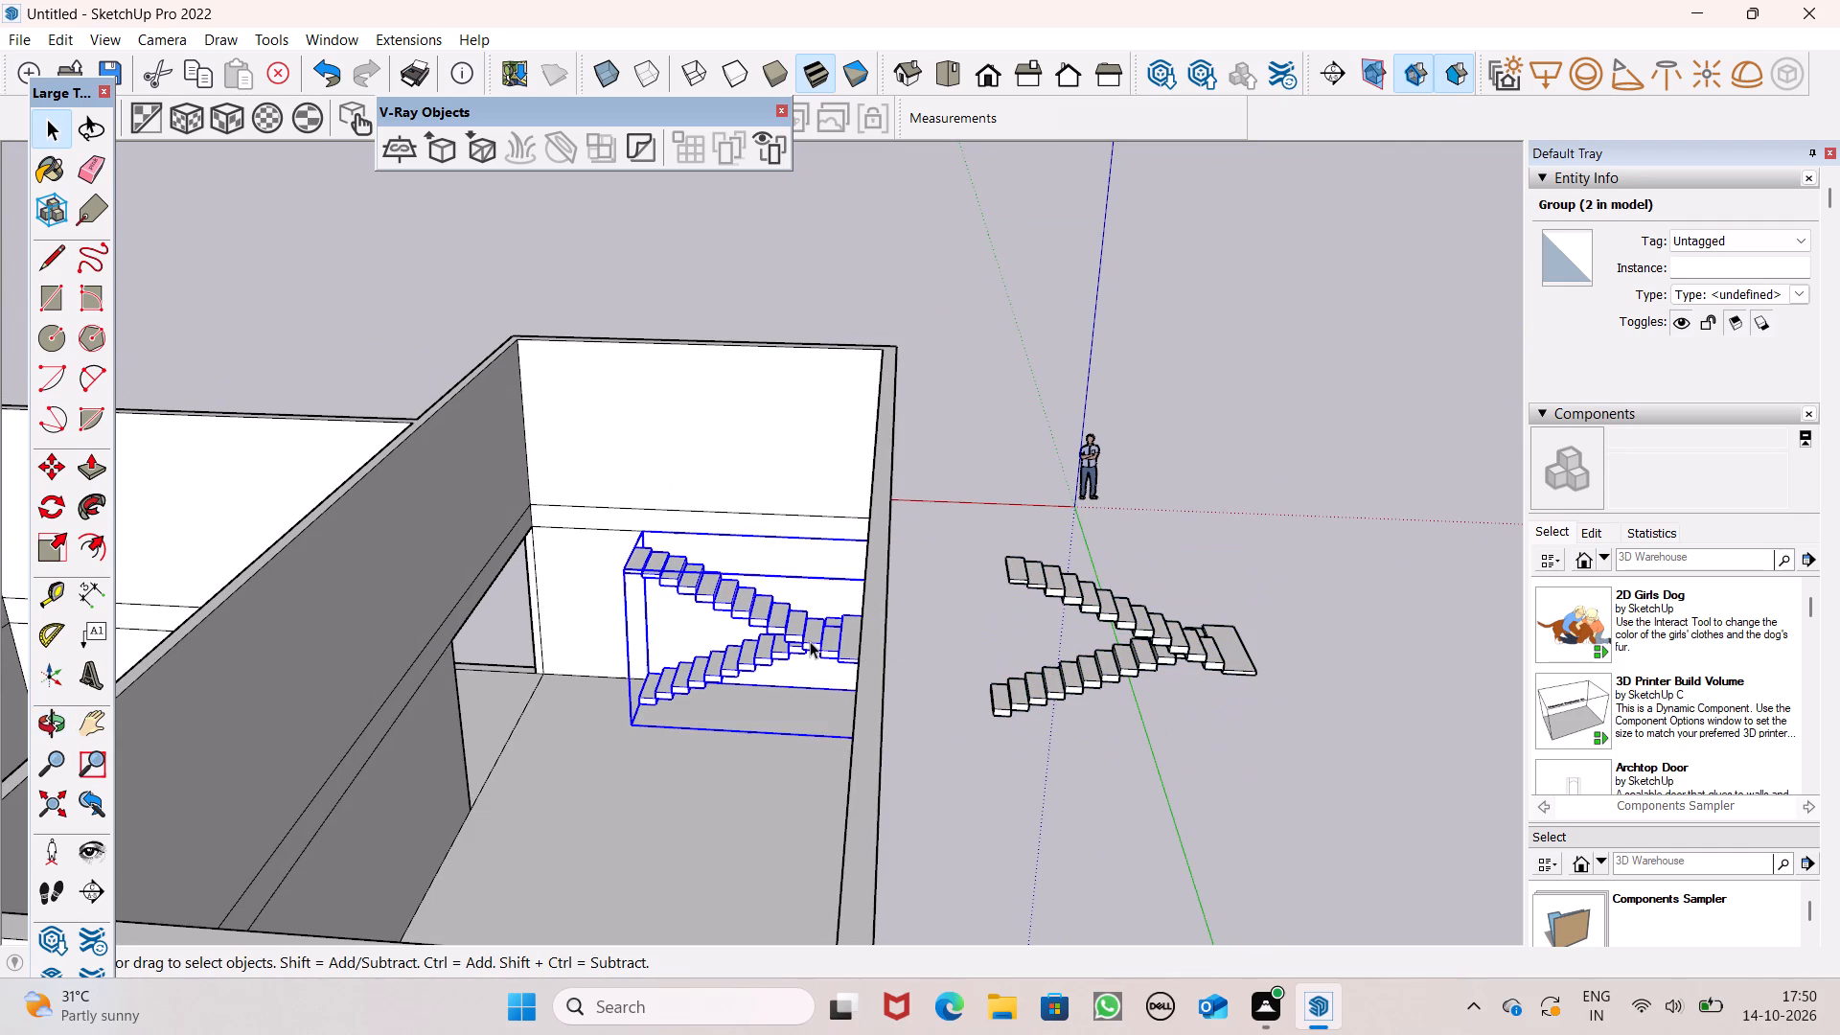
key("m")
key("Return")
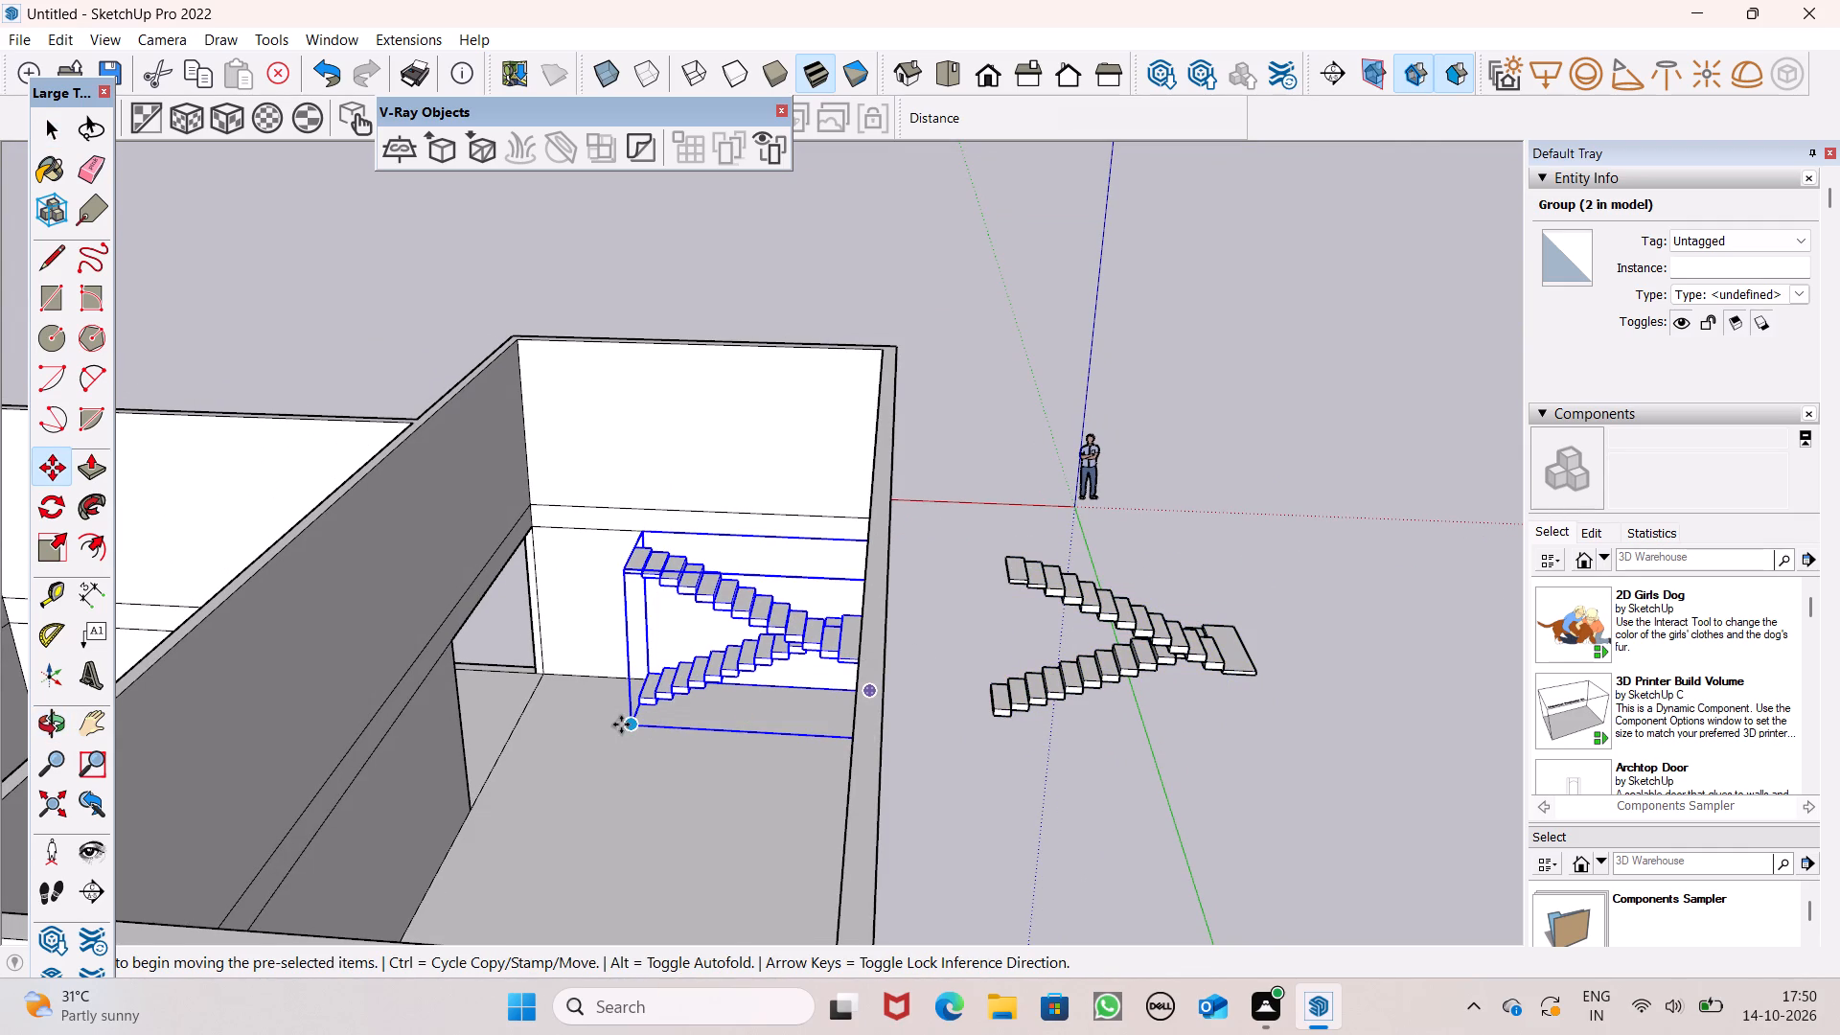
left_click_drag(628, 726, 1188, 910)
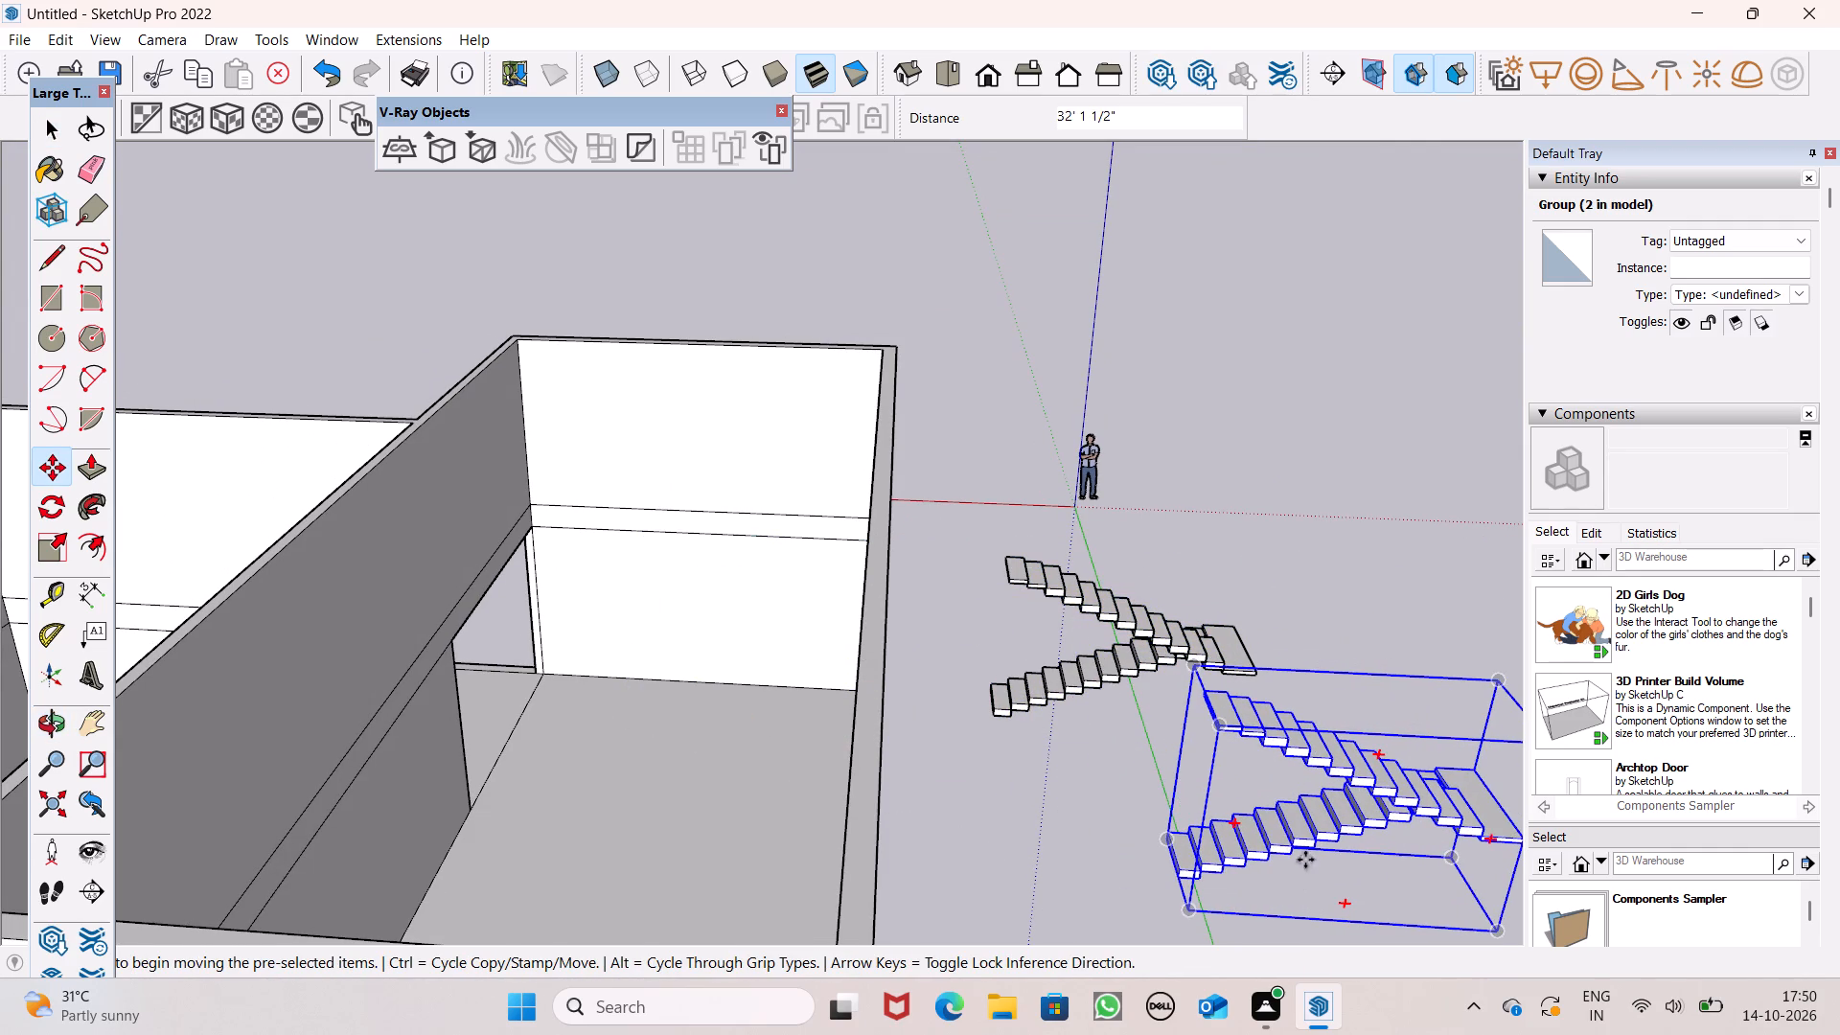
left_click(1116, 801)
key("space")
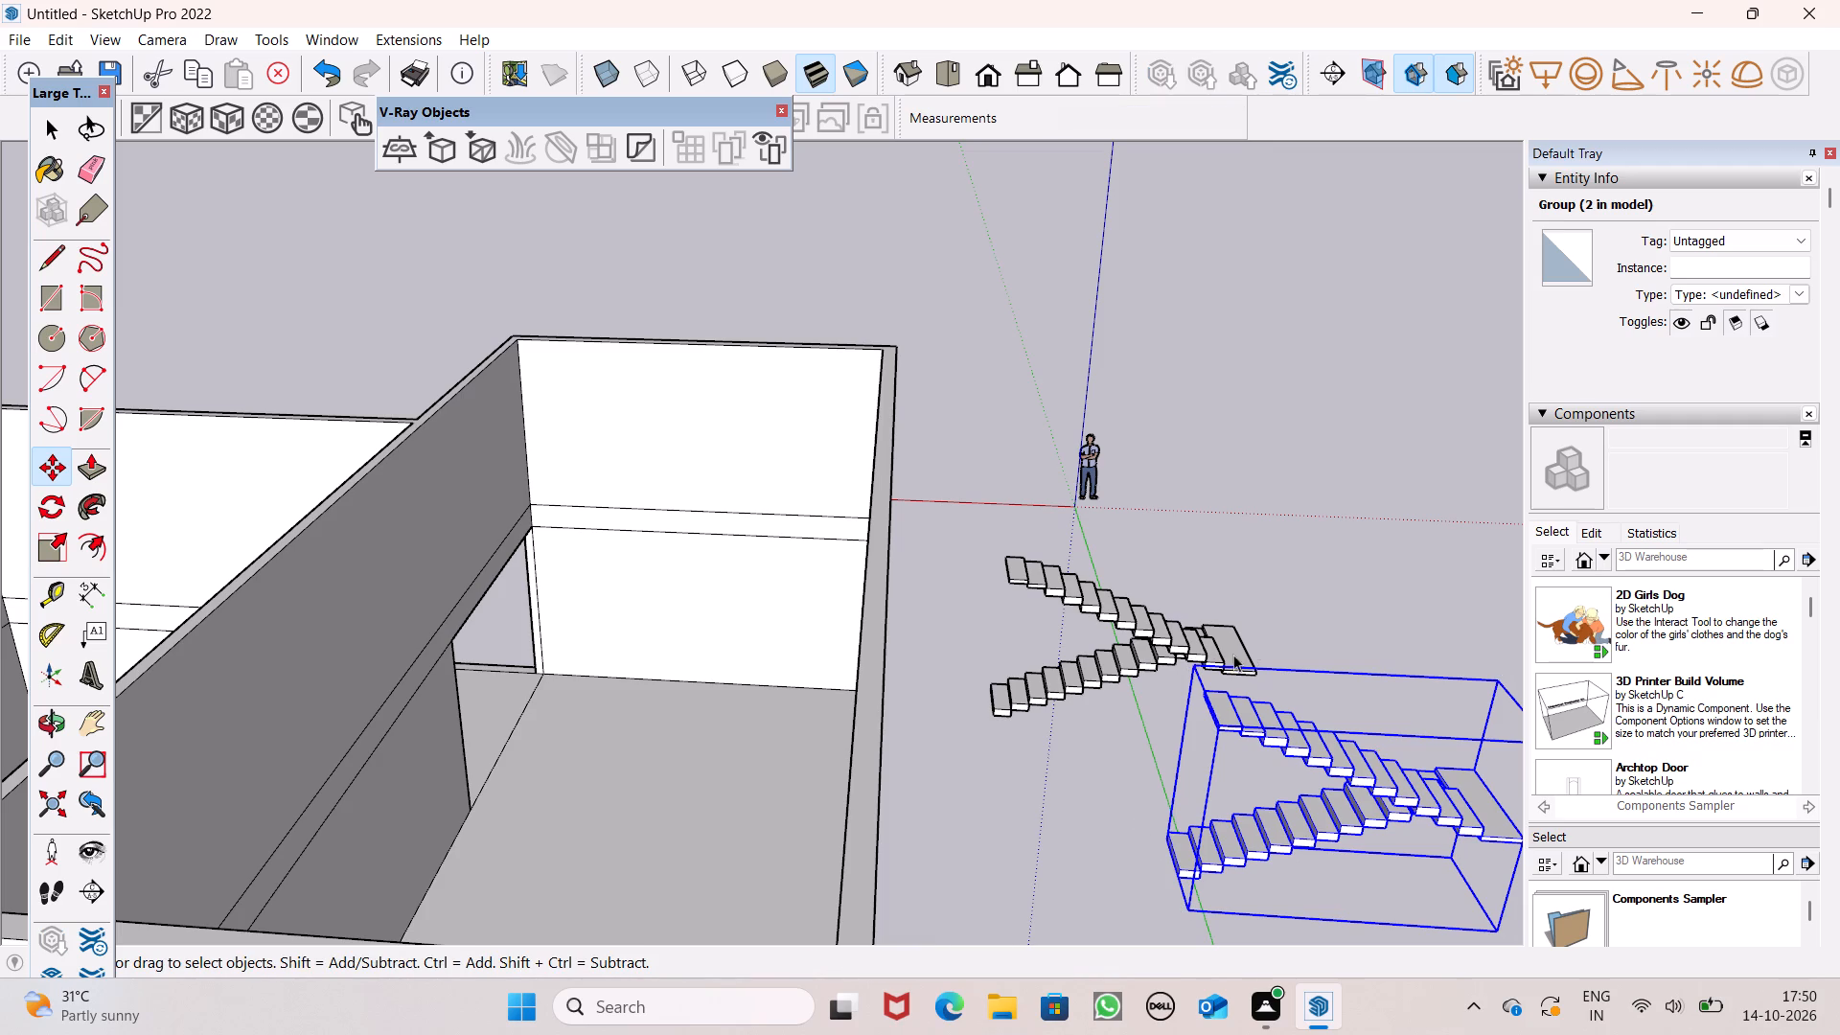
left_click(1327, 577)
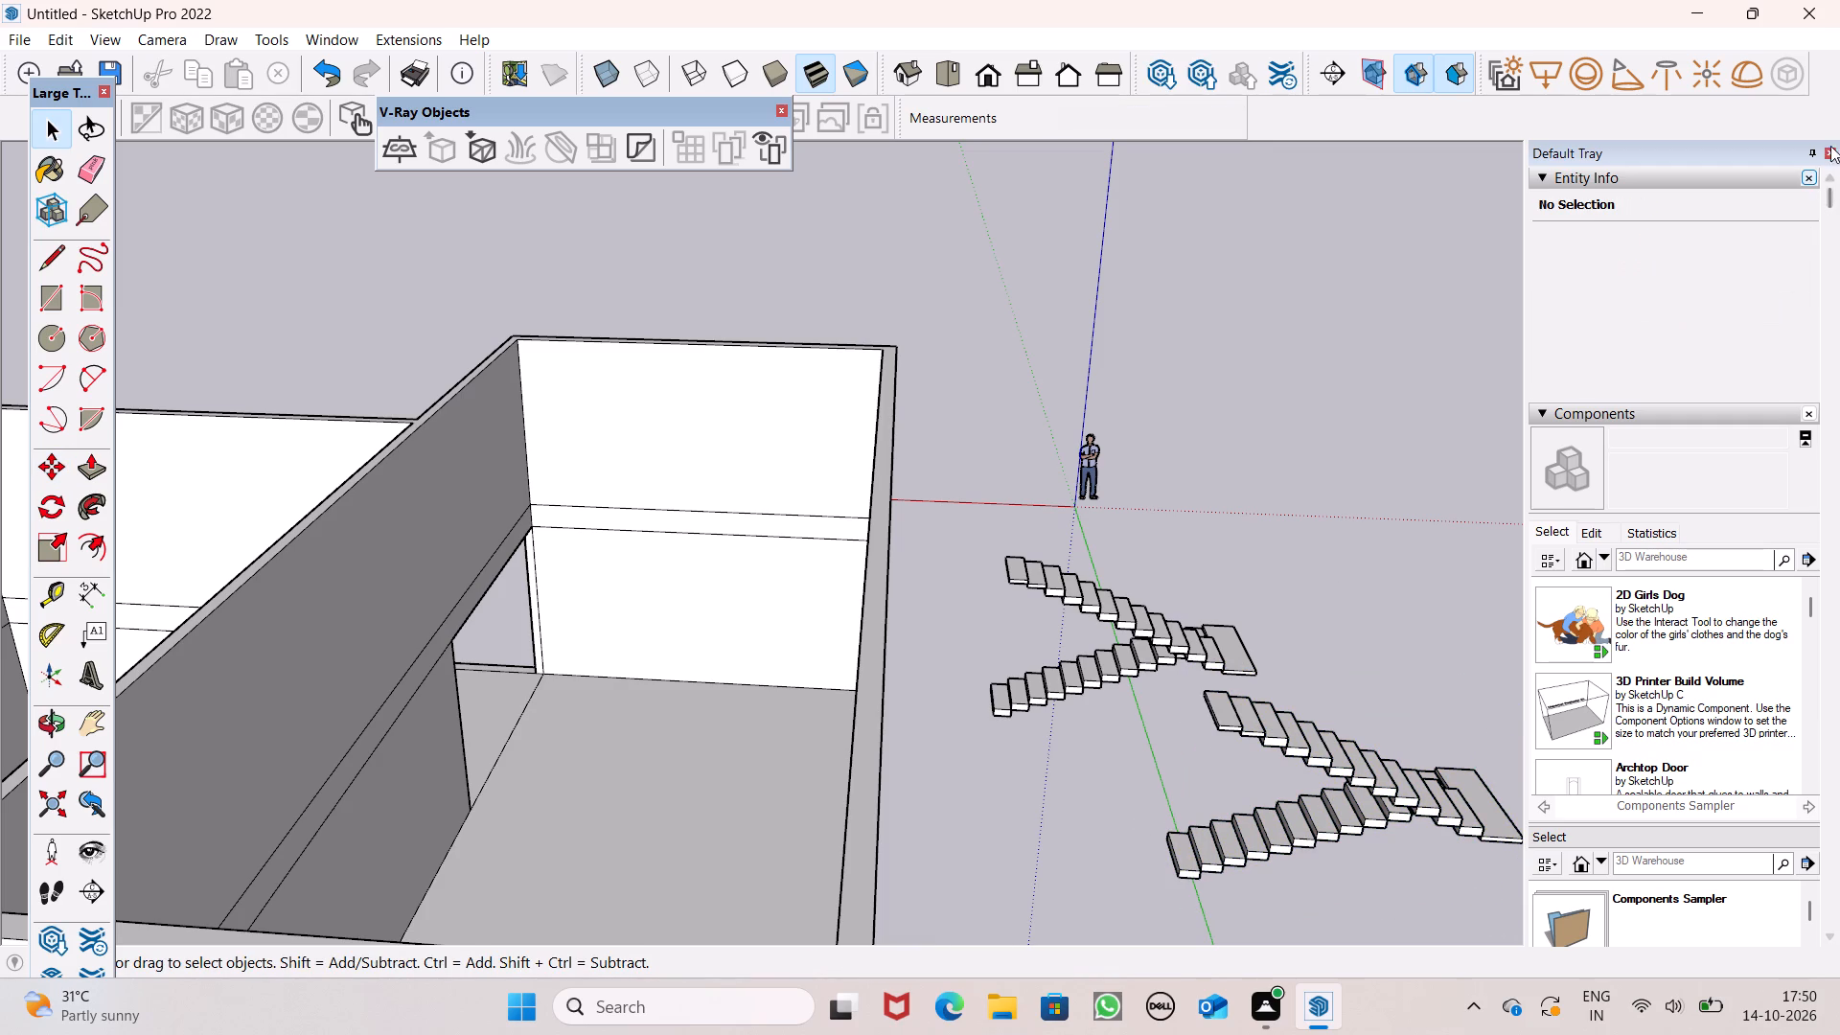
Examine the building and the two staircases outside it from several sides, including from below.
scroll(1231, 65, "down", 5)
scroll(1244, 180, "up", 1)
scroll(1244, 180, "down", 4)
middle_click_drag(1310, 235, 975, 254)
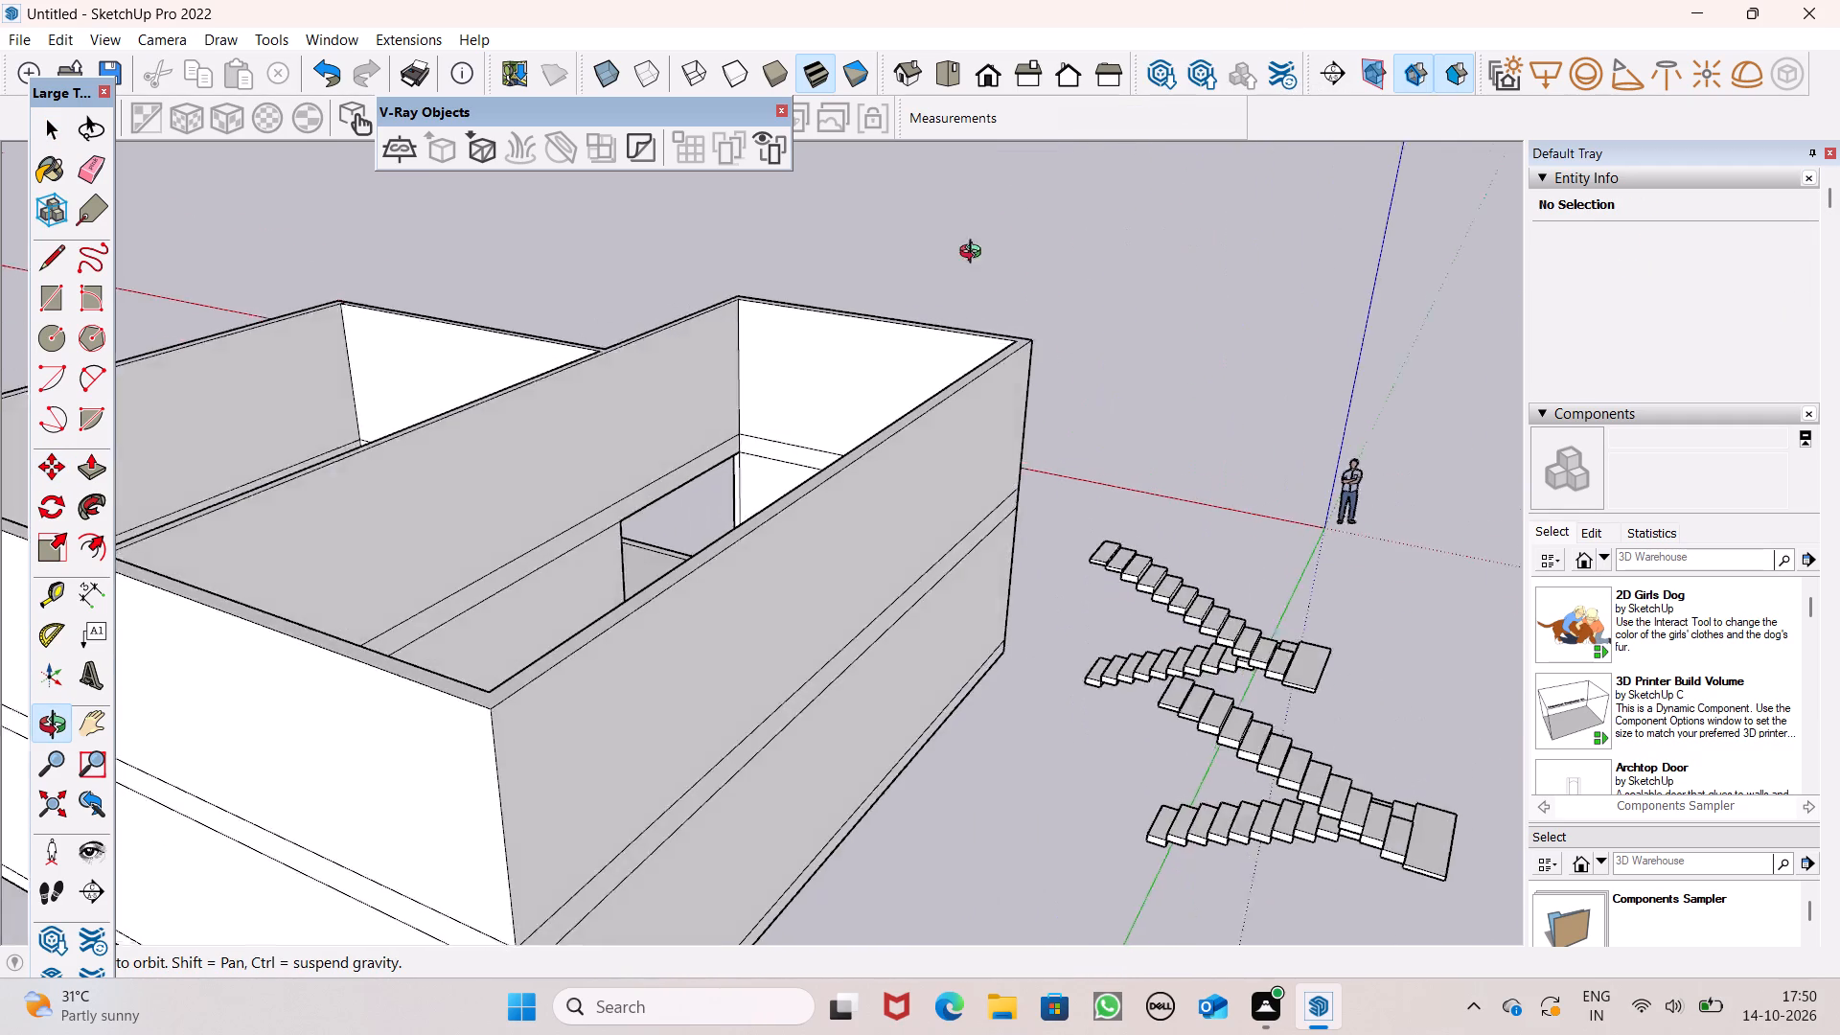
middle_click_drag(975, 254, 668, 289)
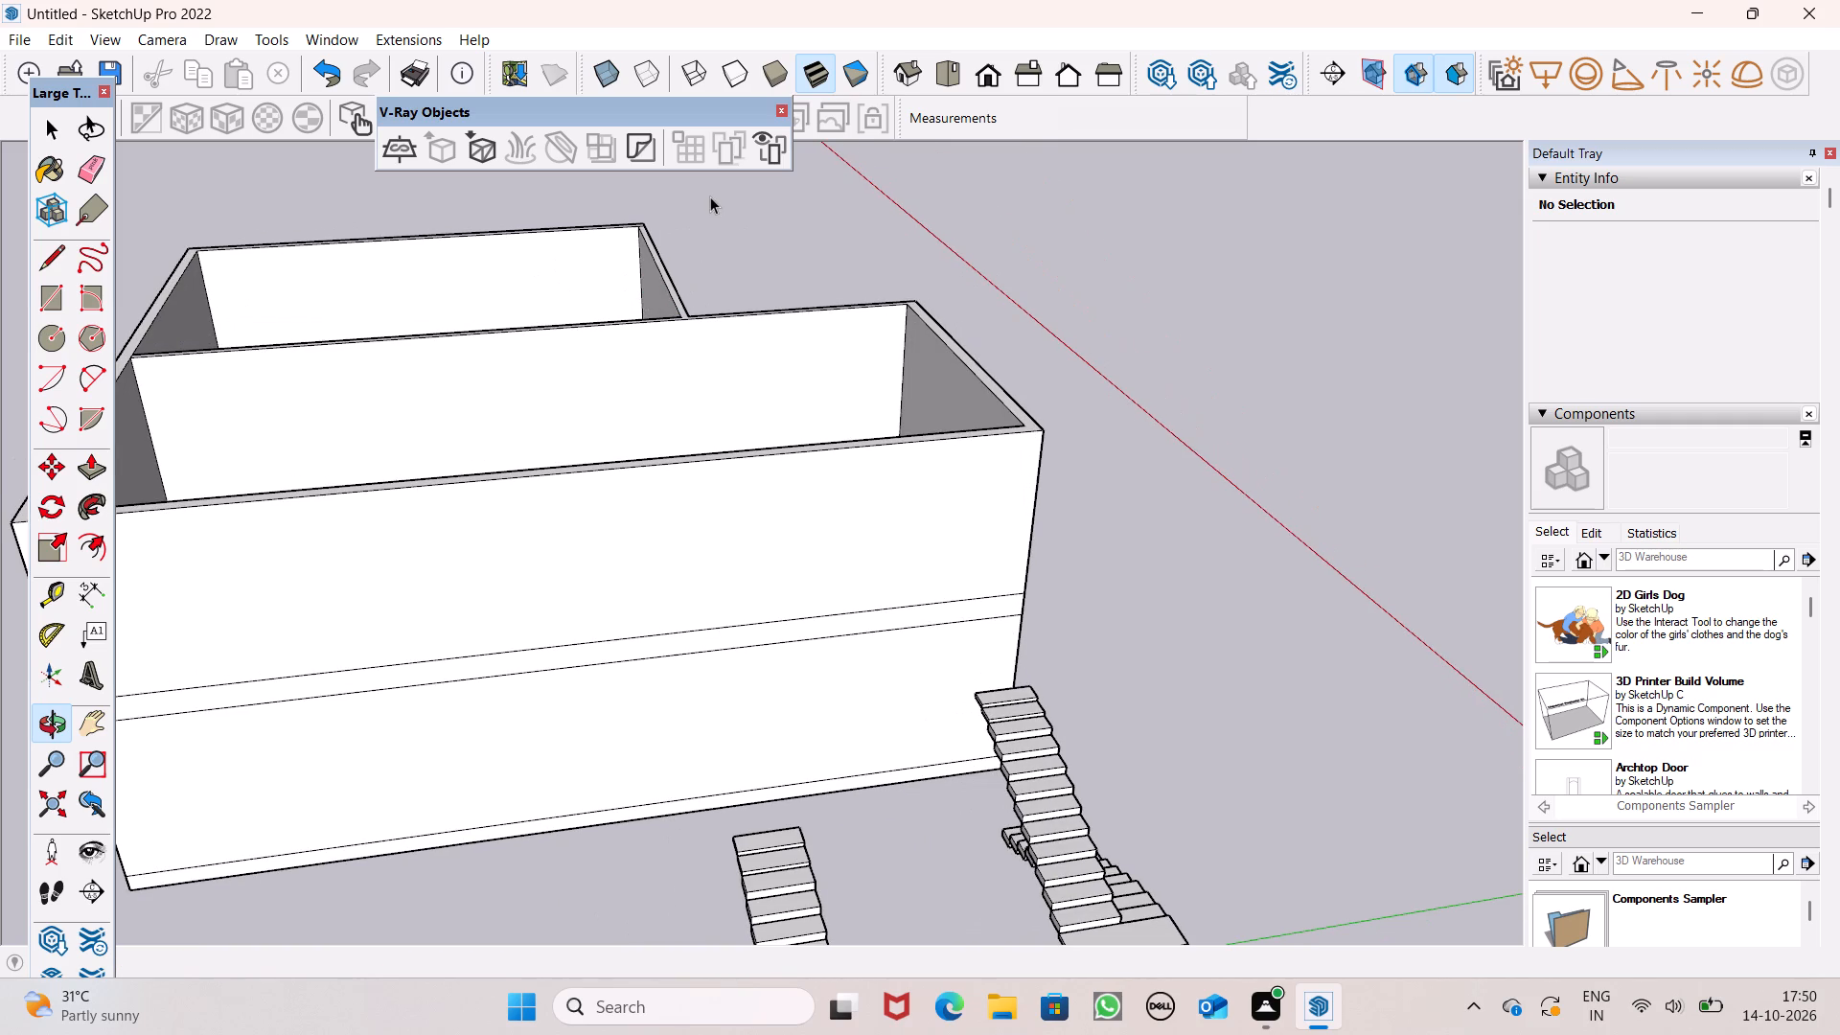
scroll(710, 196, "down", 4)
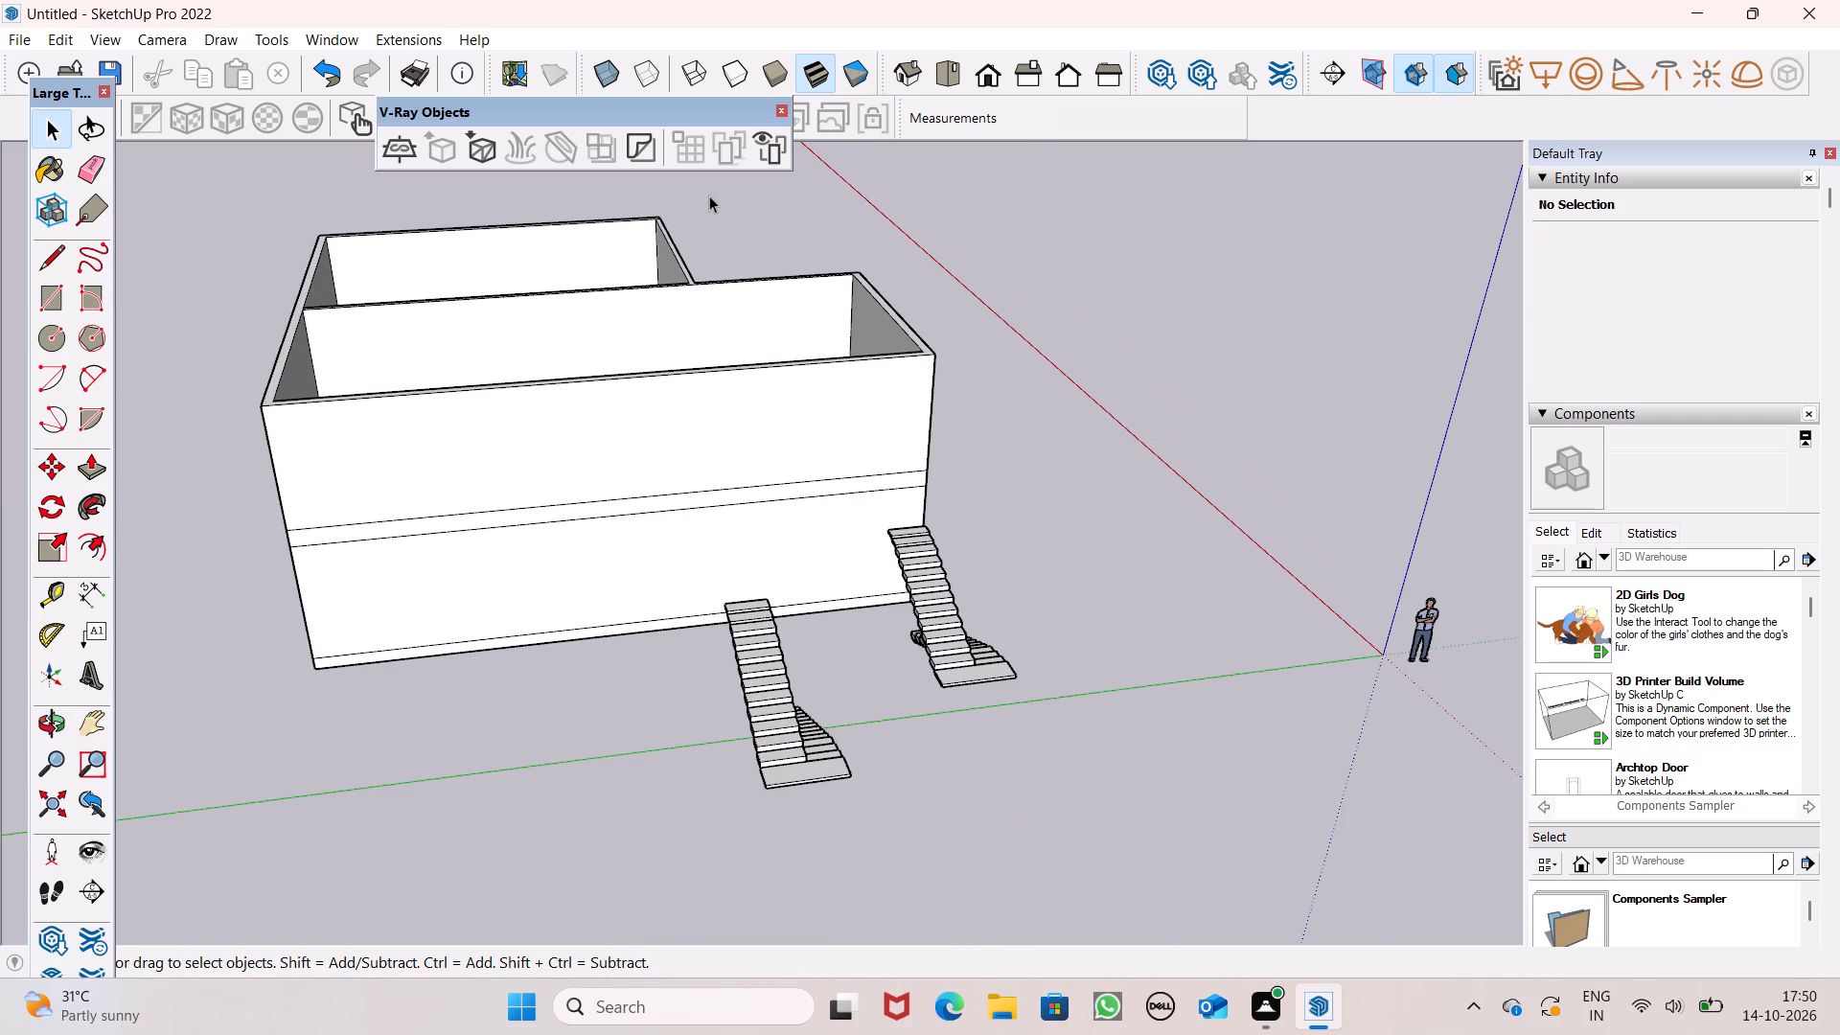
scroll(666, 181, "down", 1)
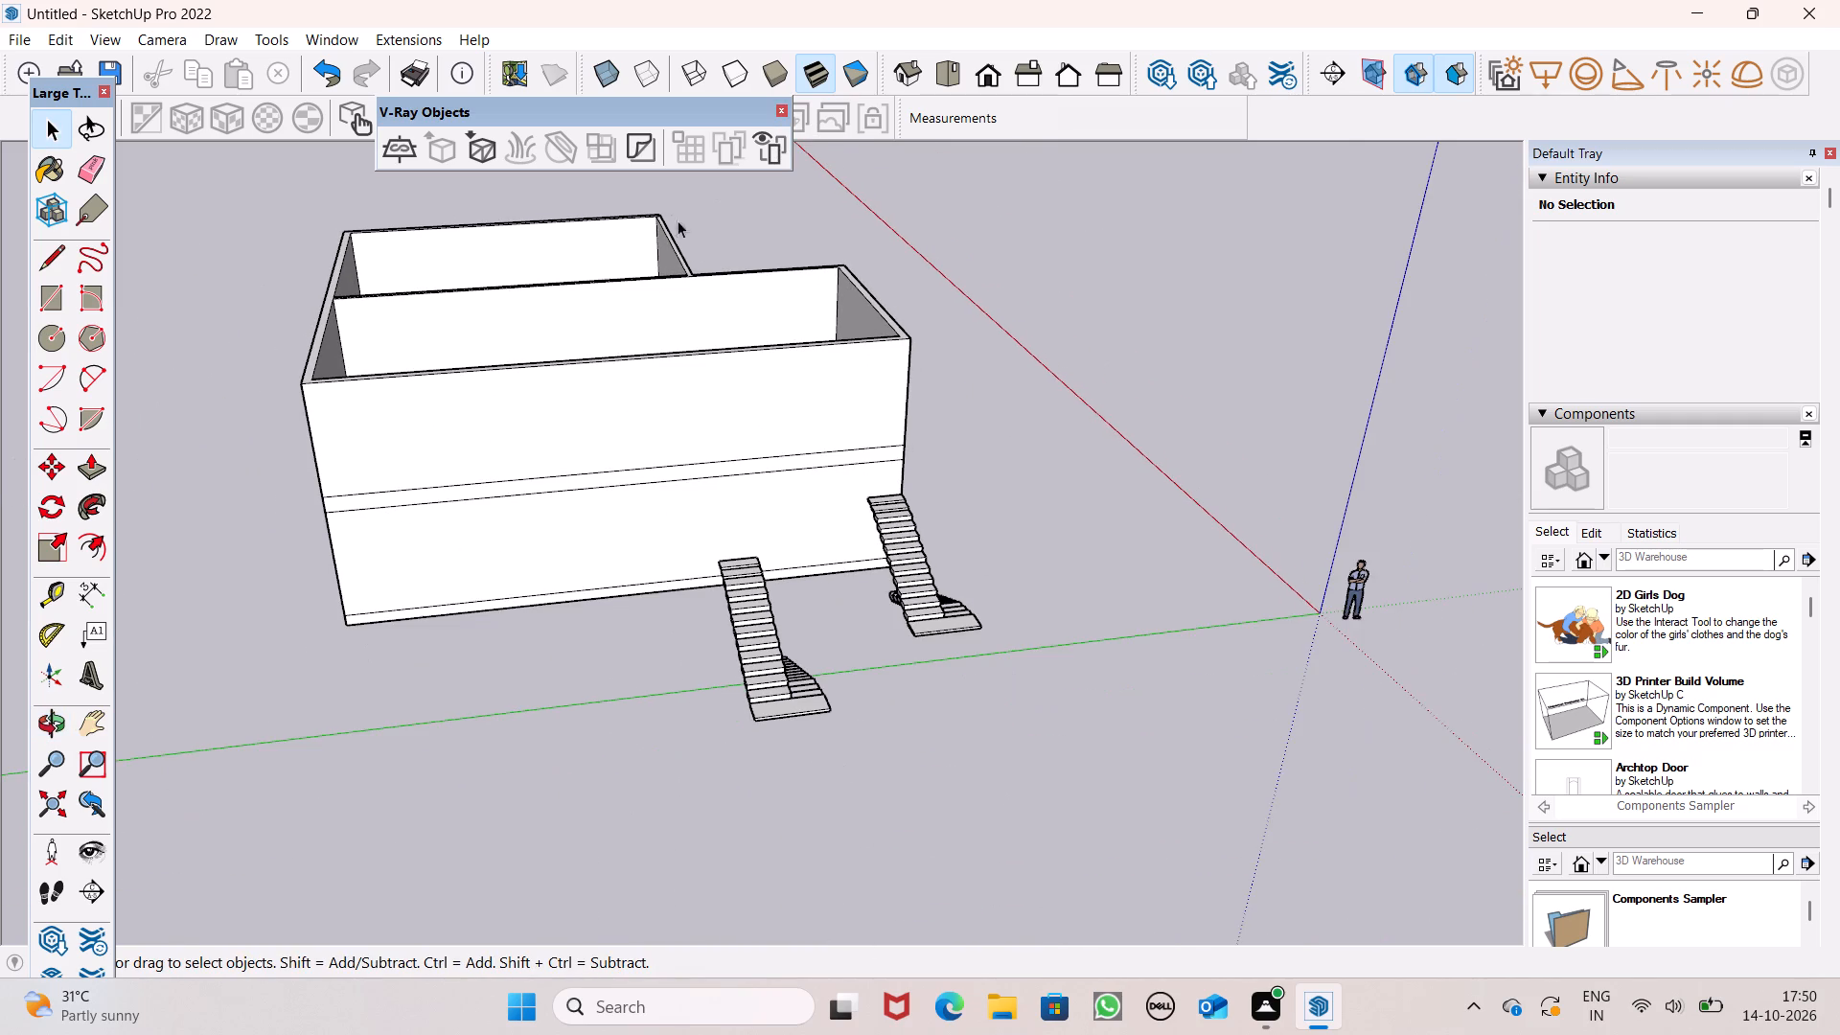
scroll(645, 324, "down", 3)
scroll(426, 516, "up", 5)
scroll(1023, 606, "down", 2)
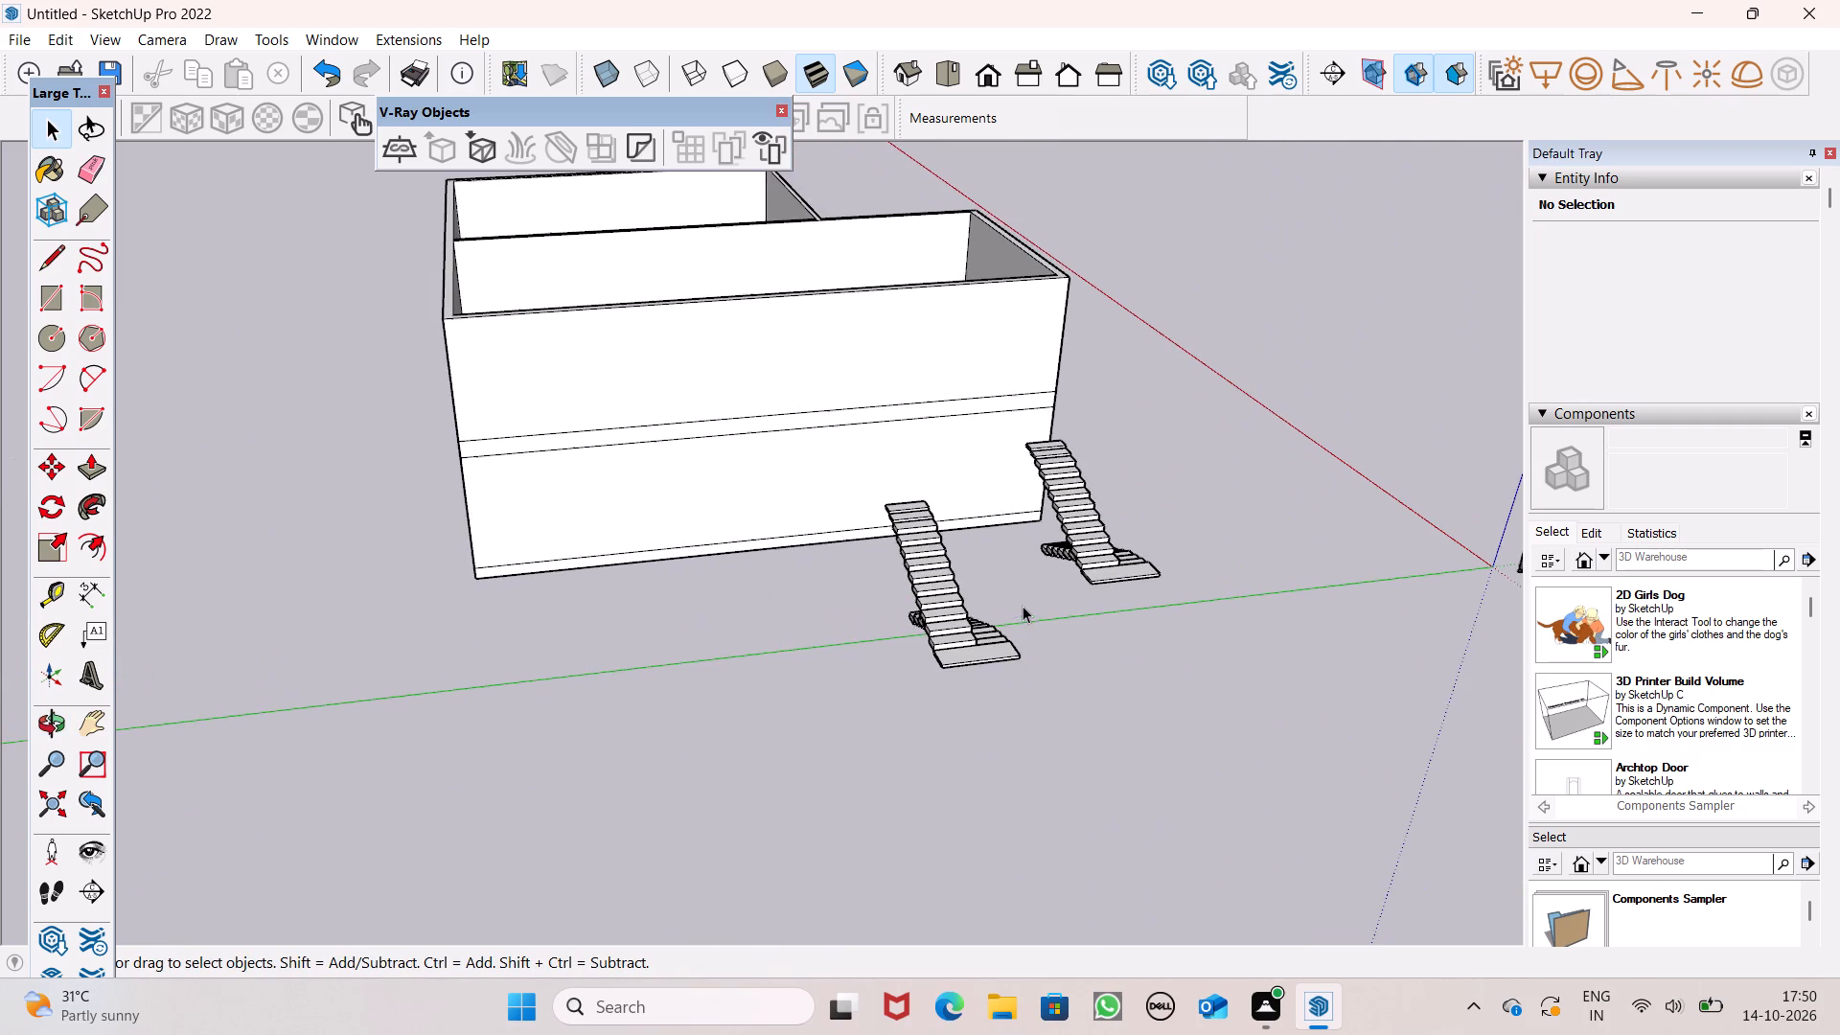
middle_click_drag(1027, 648, 1080, 561)
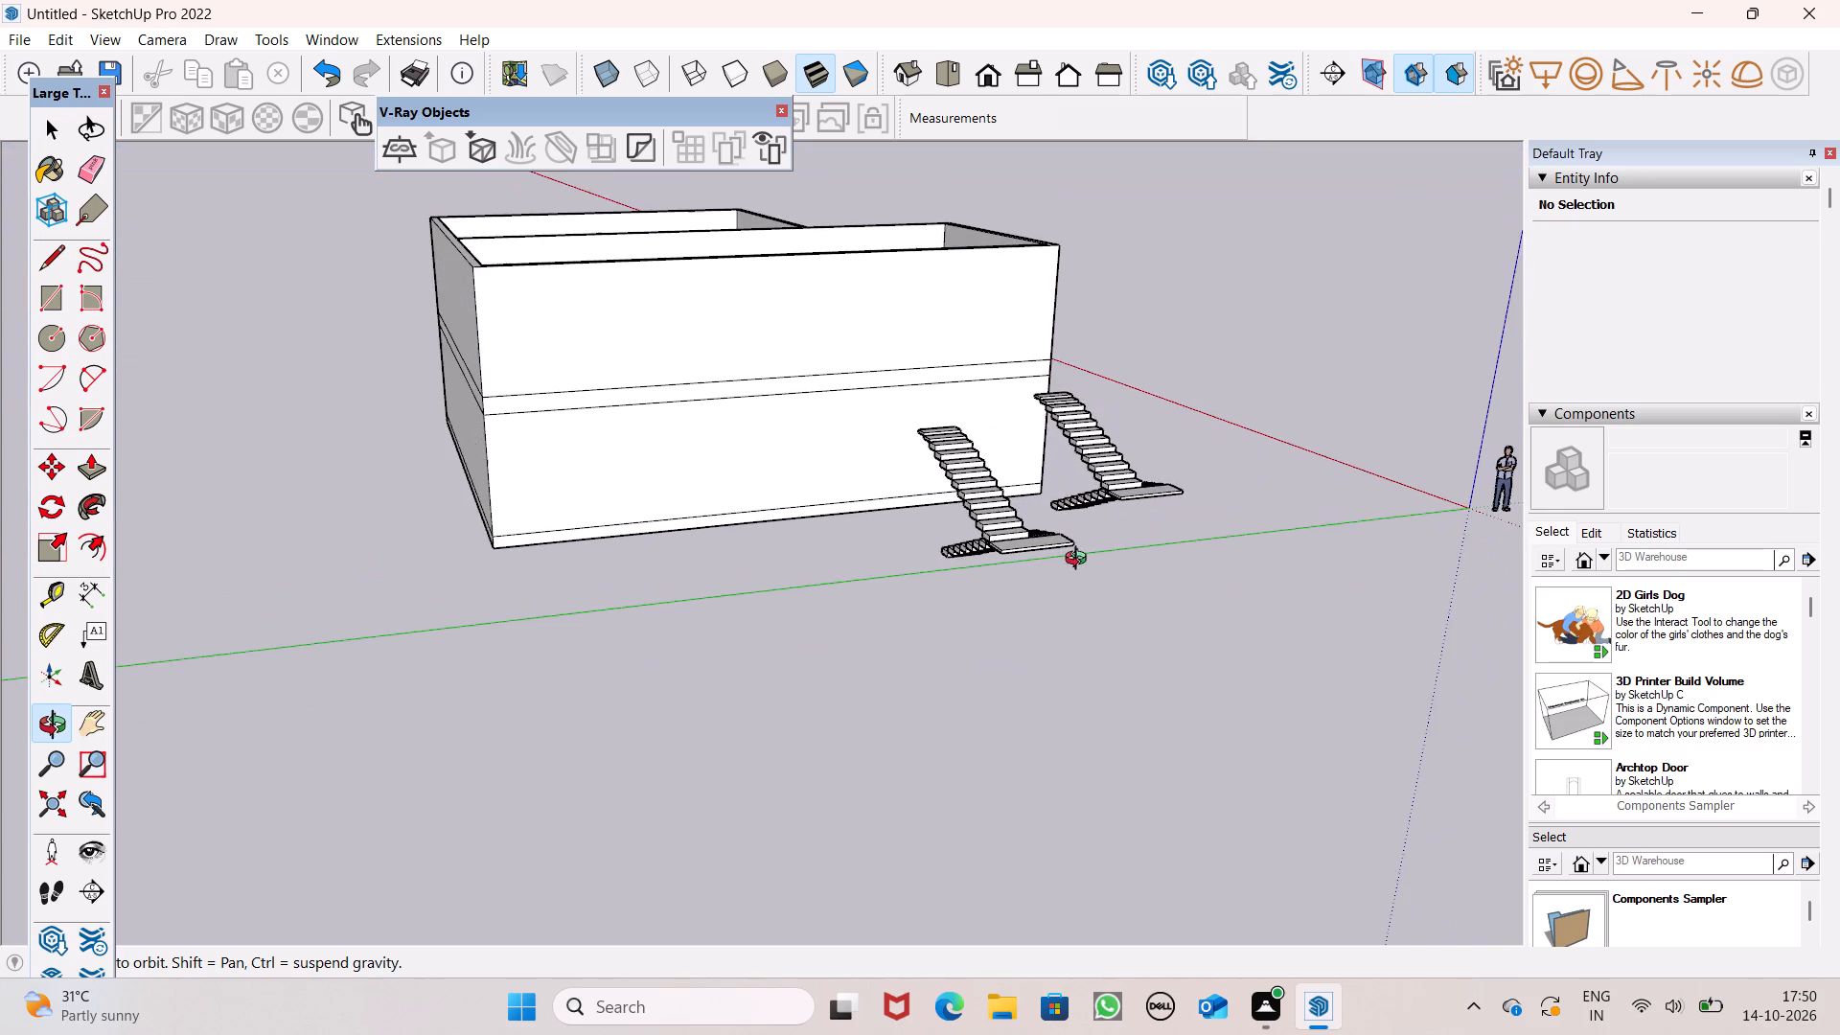
middle_click_drag(1080, 561, 1510, 559)
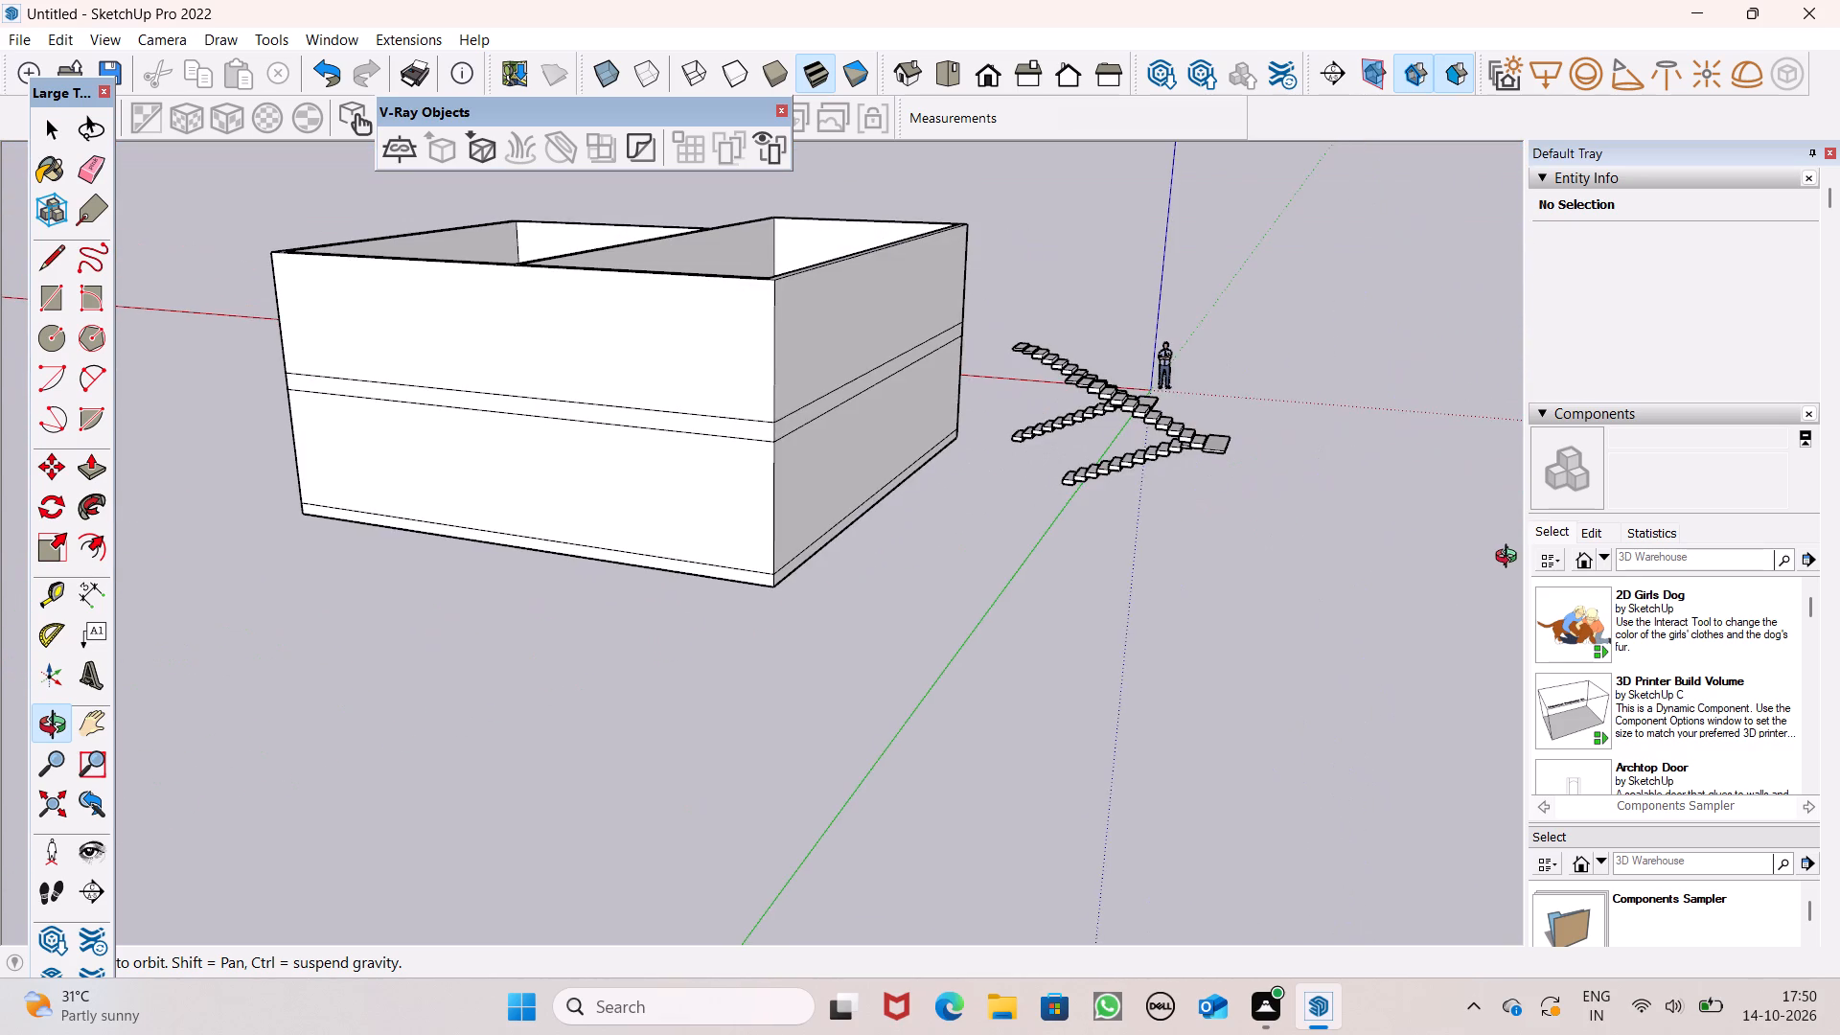
middle_click_drag(1510, 559, 696, 620)
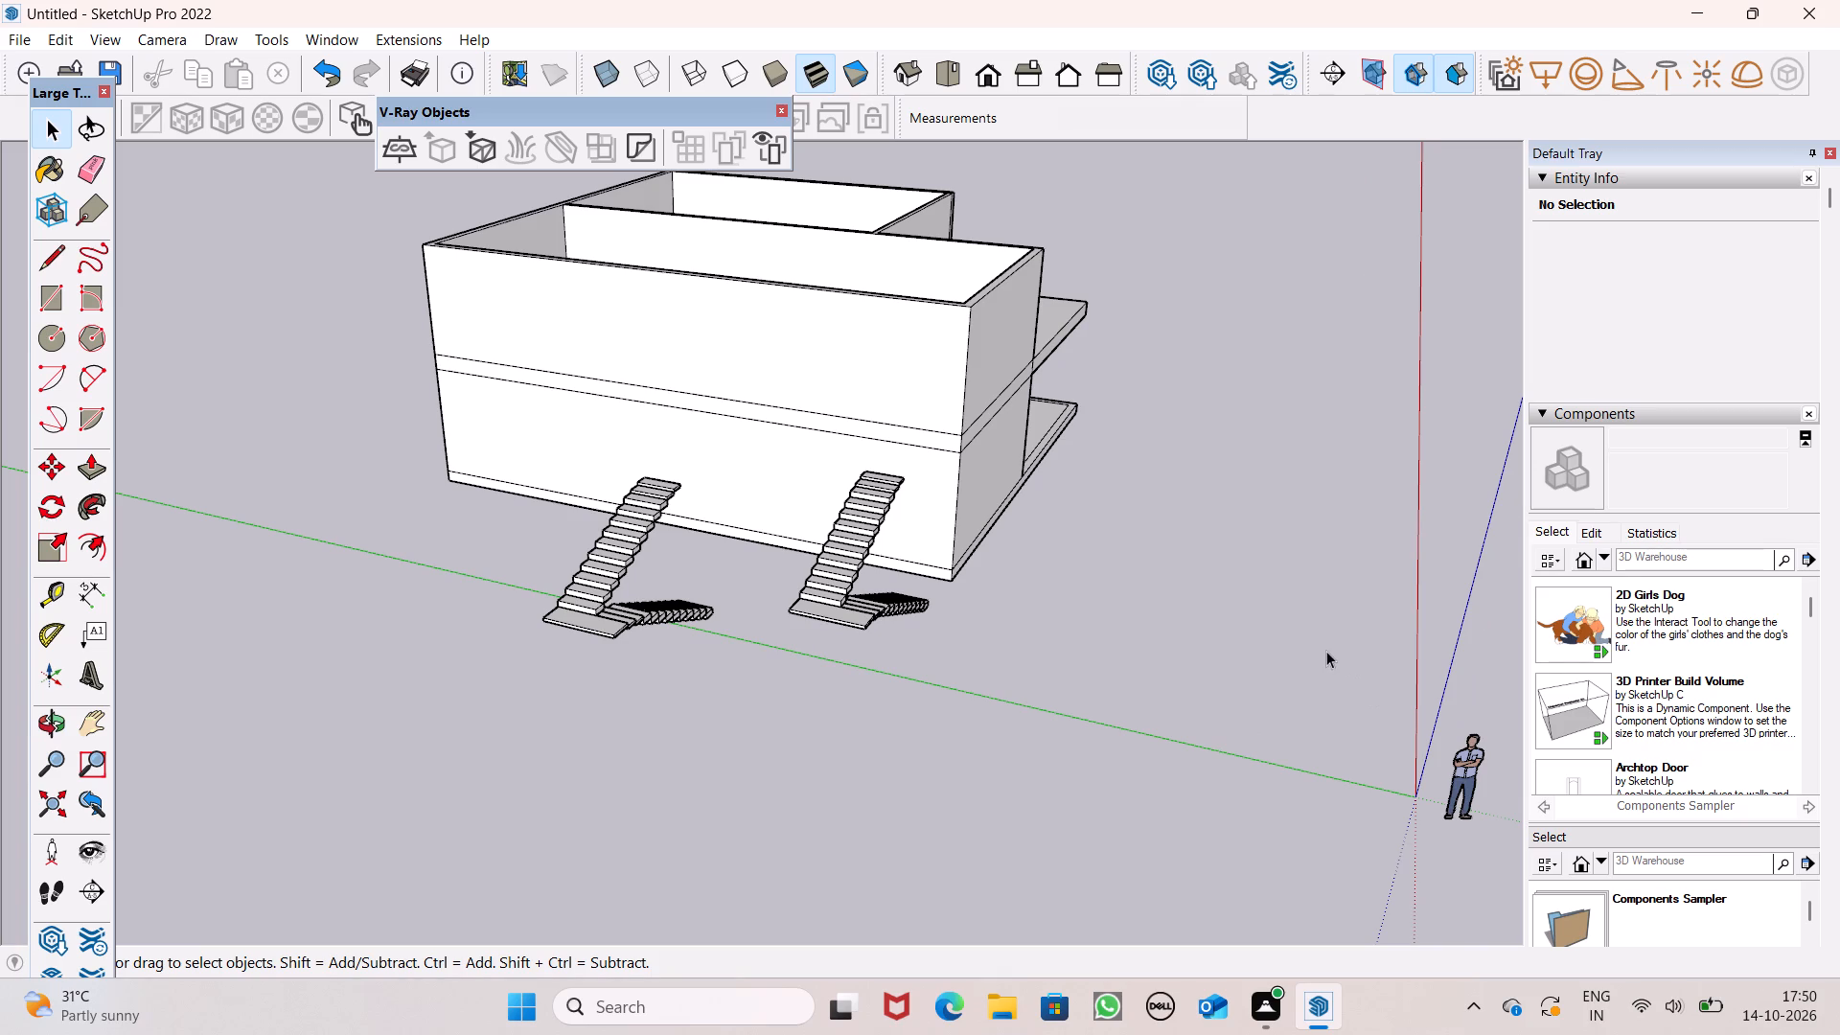
middle_click_drag(579, 586, 436, 171)
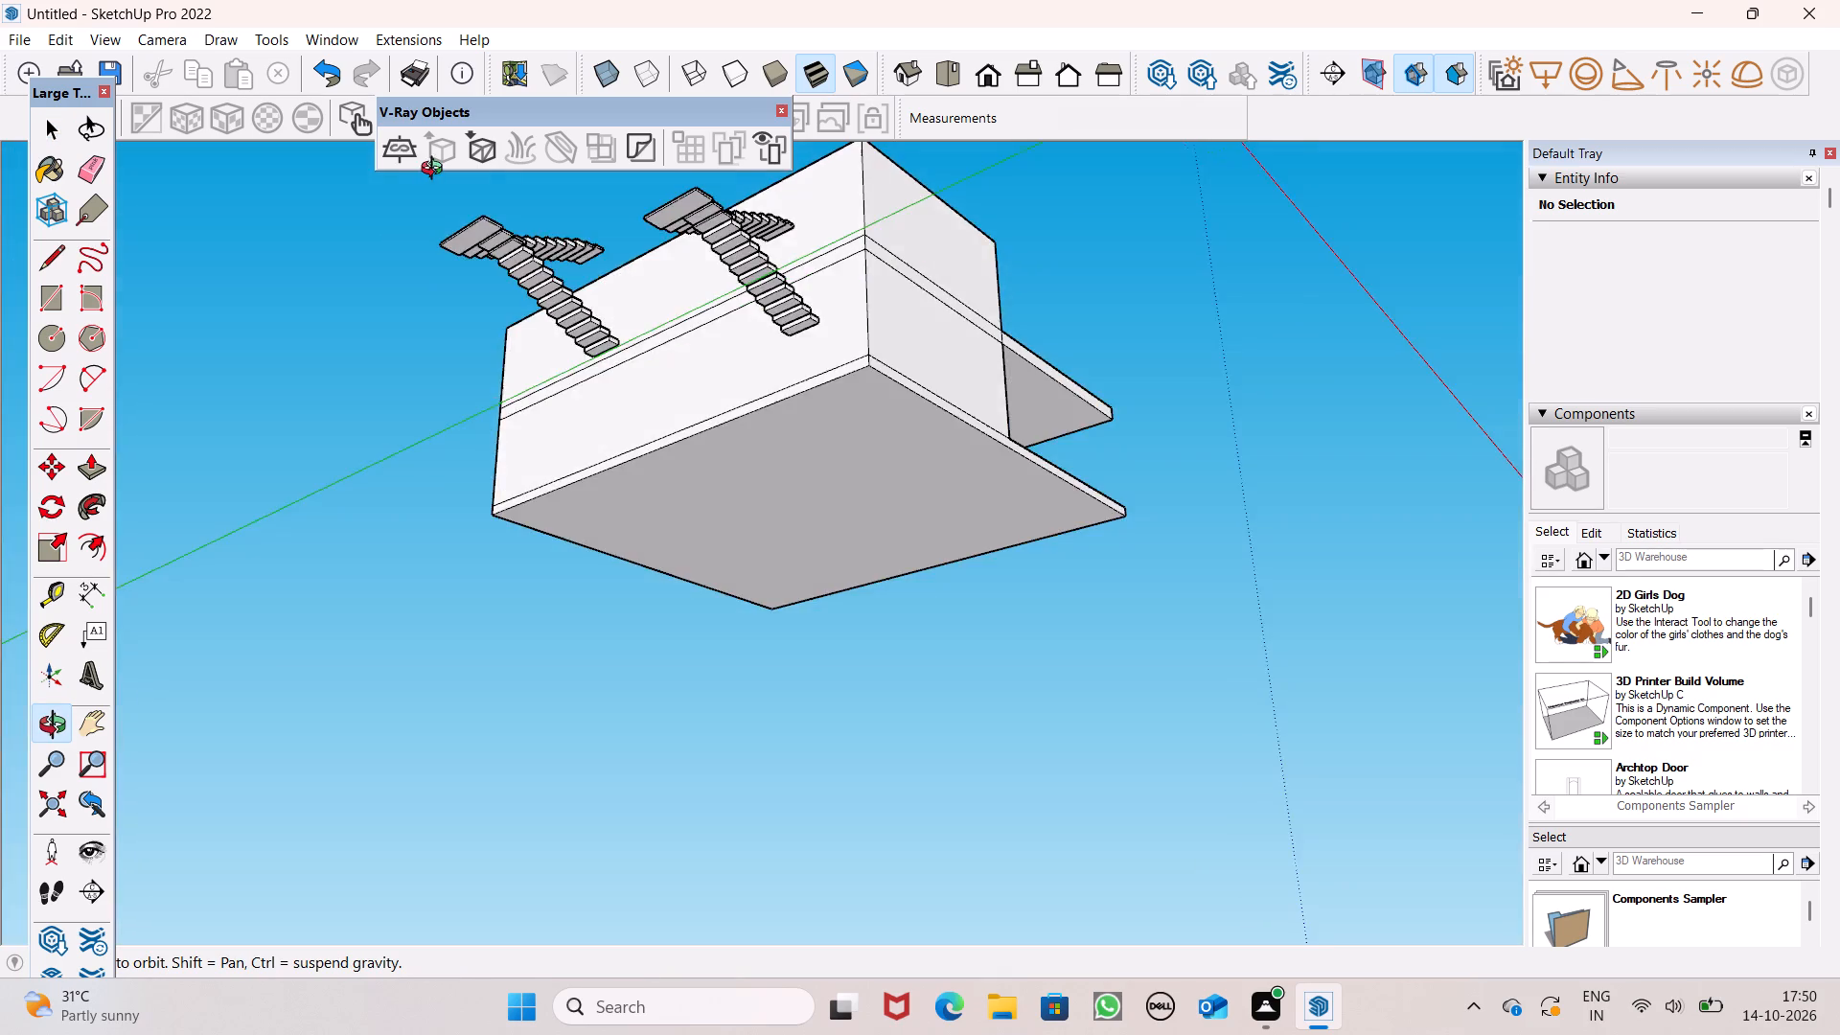
middle_click_drag(436, 171, 745, 720)
Move the staircase group farther from the scale figure away from the building onto open ground, clear of the other staircase, and deselect it.
left_click(992, 691)
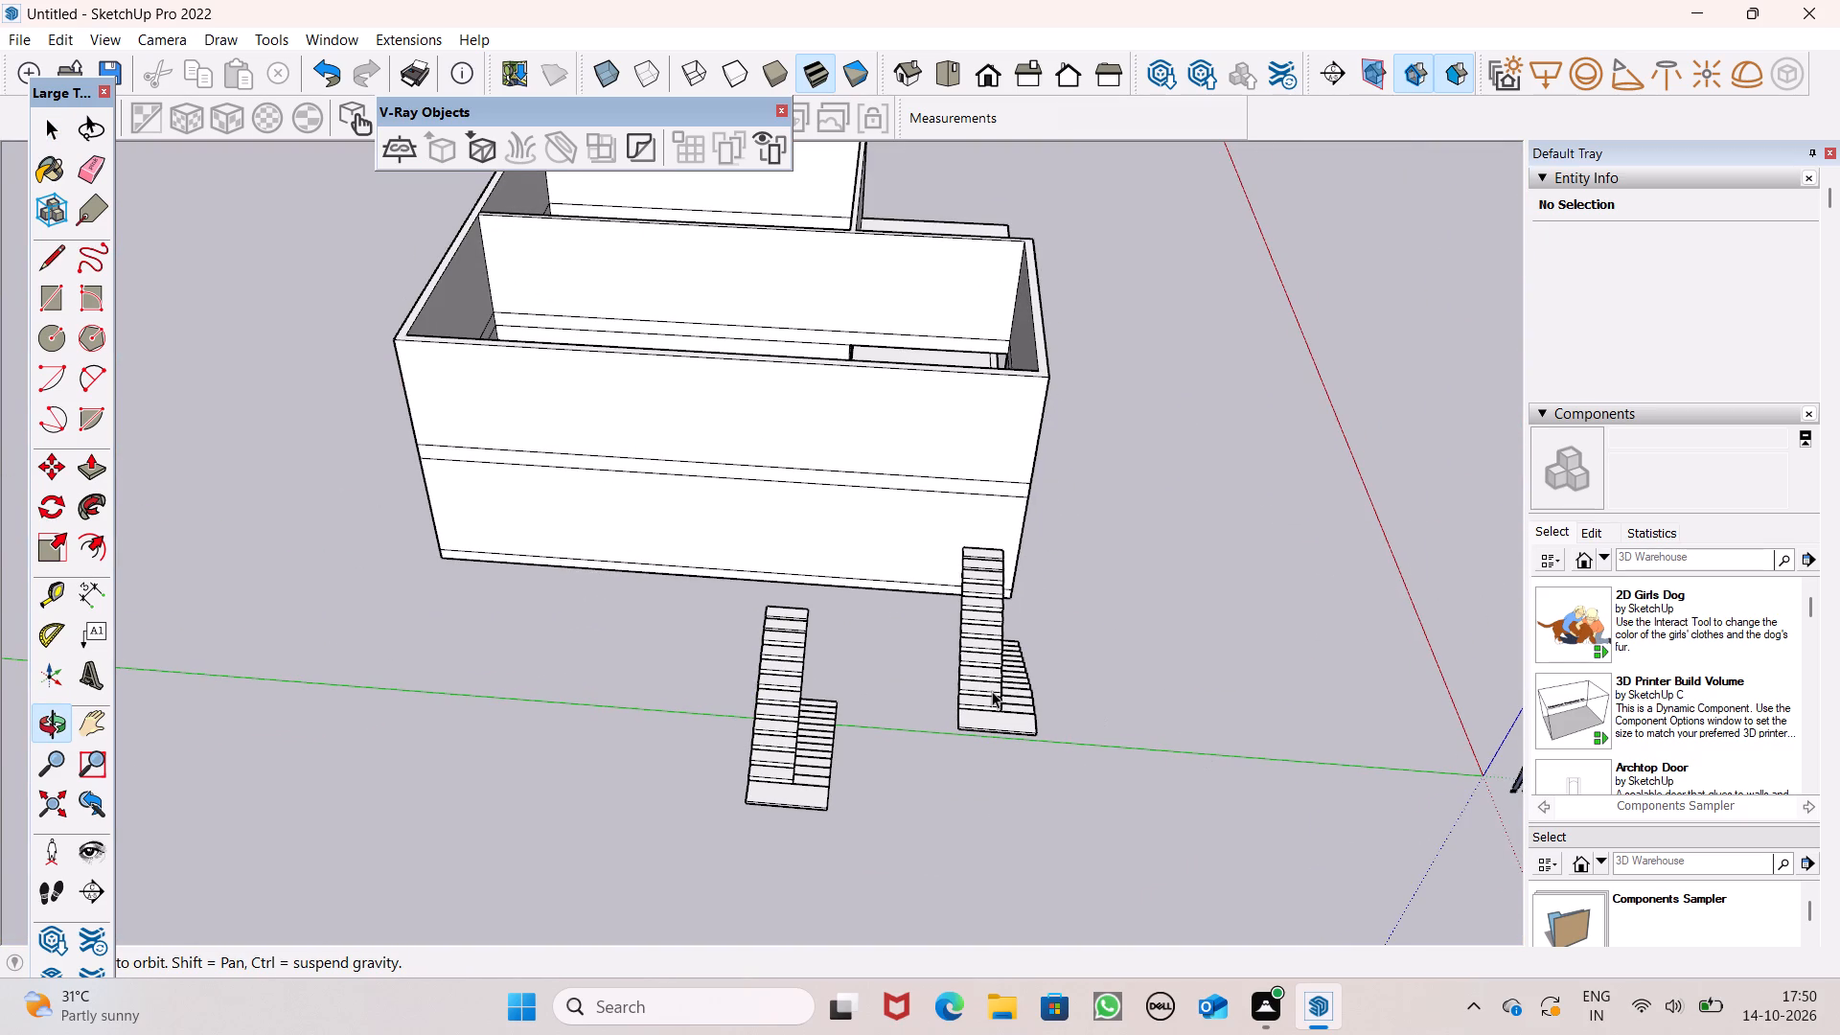
scroll(1023, 699, "down", 1)
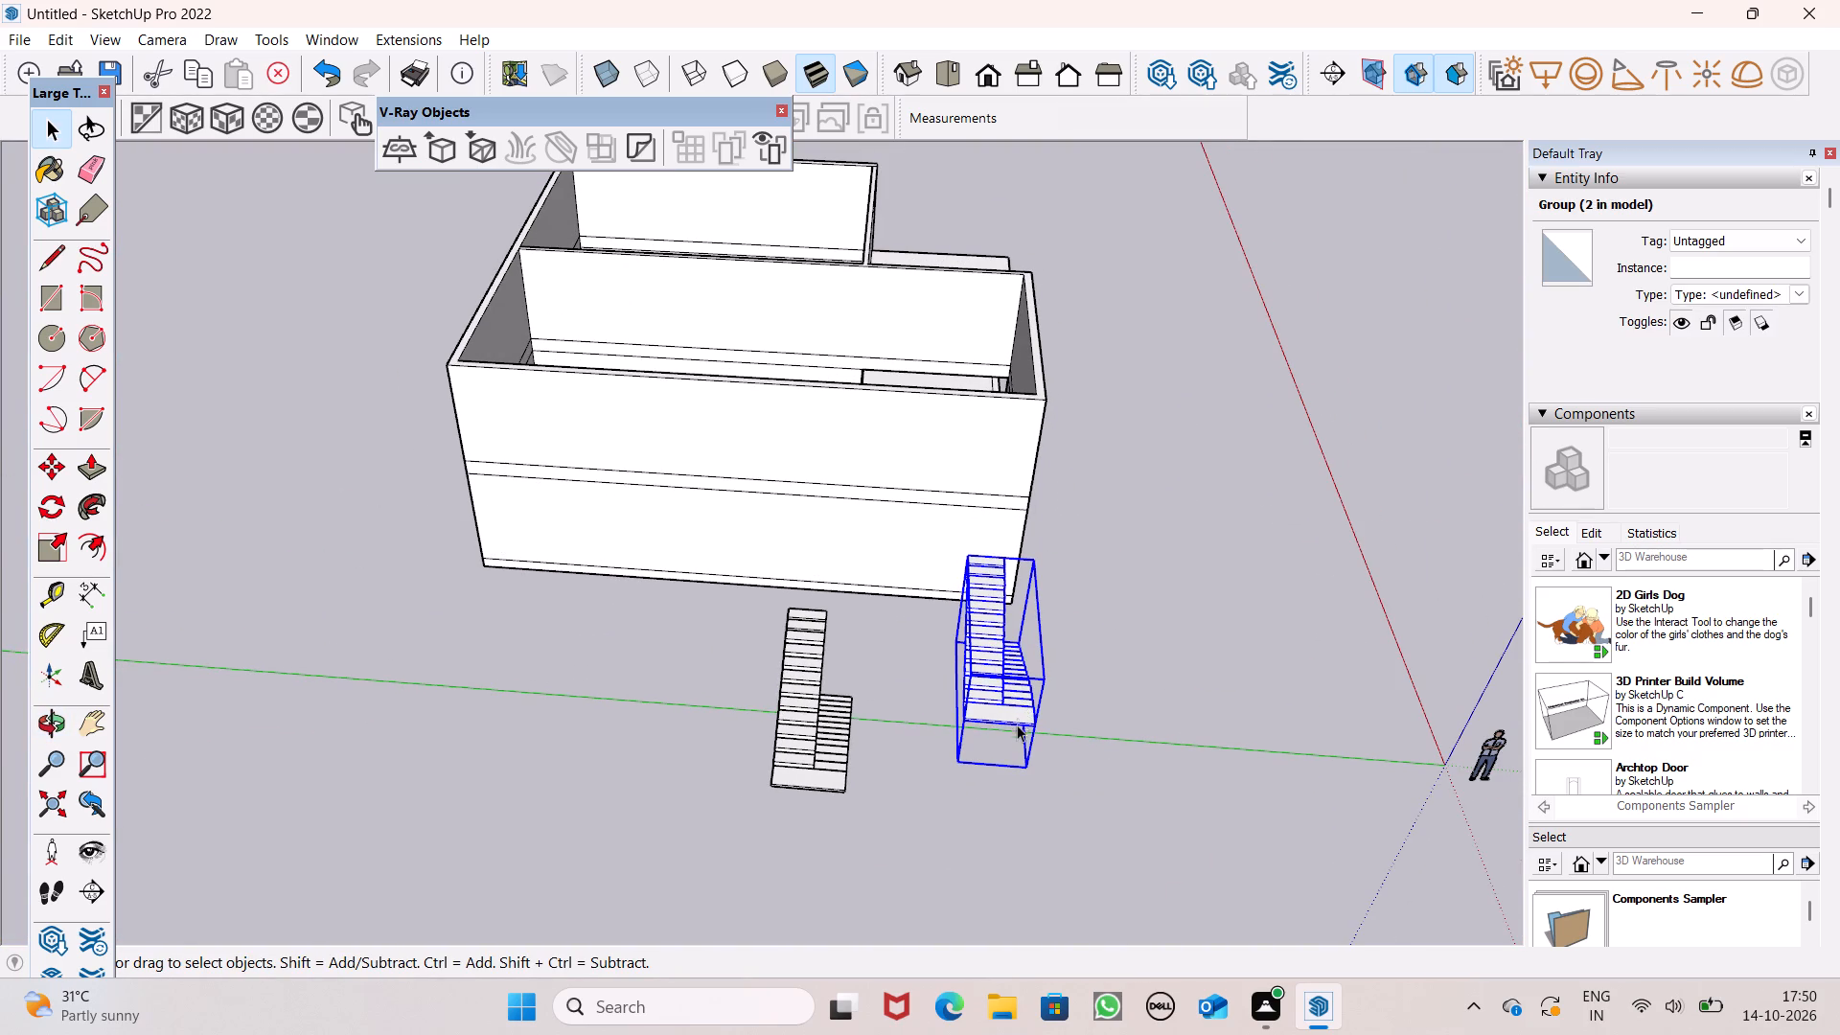
left_click(978, 817)
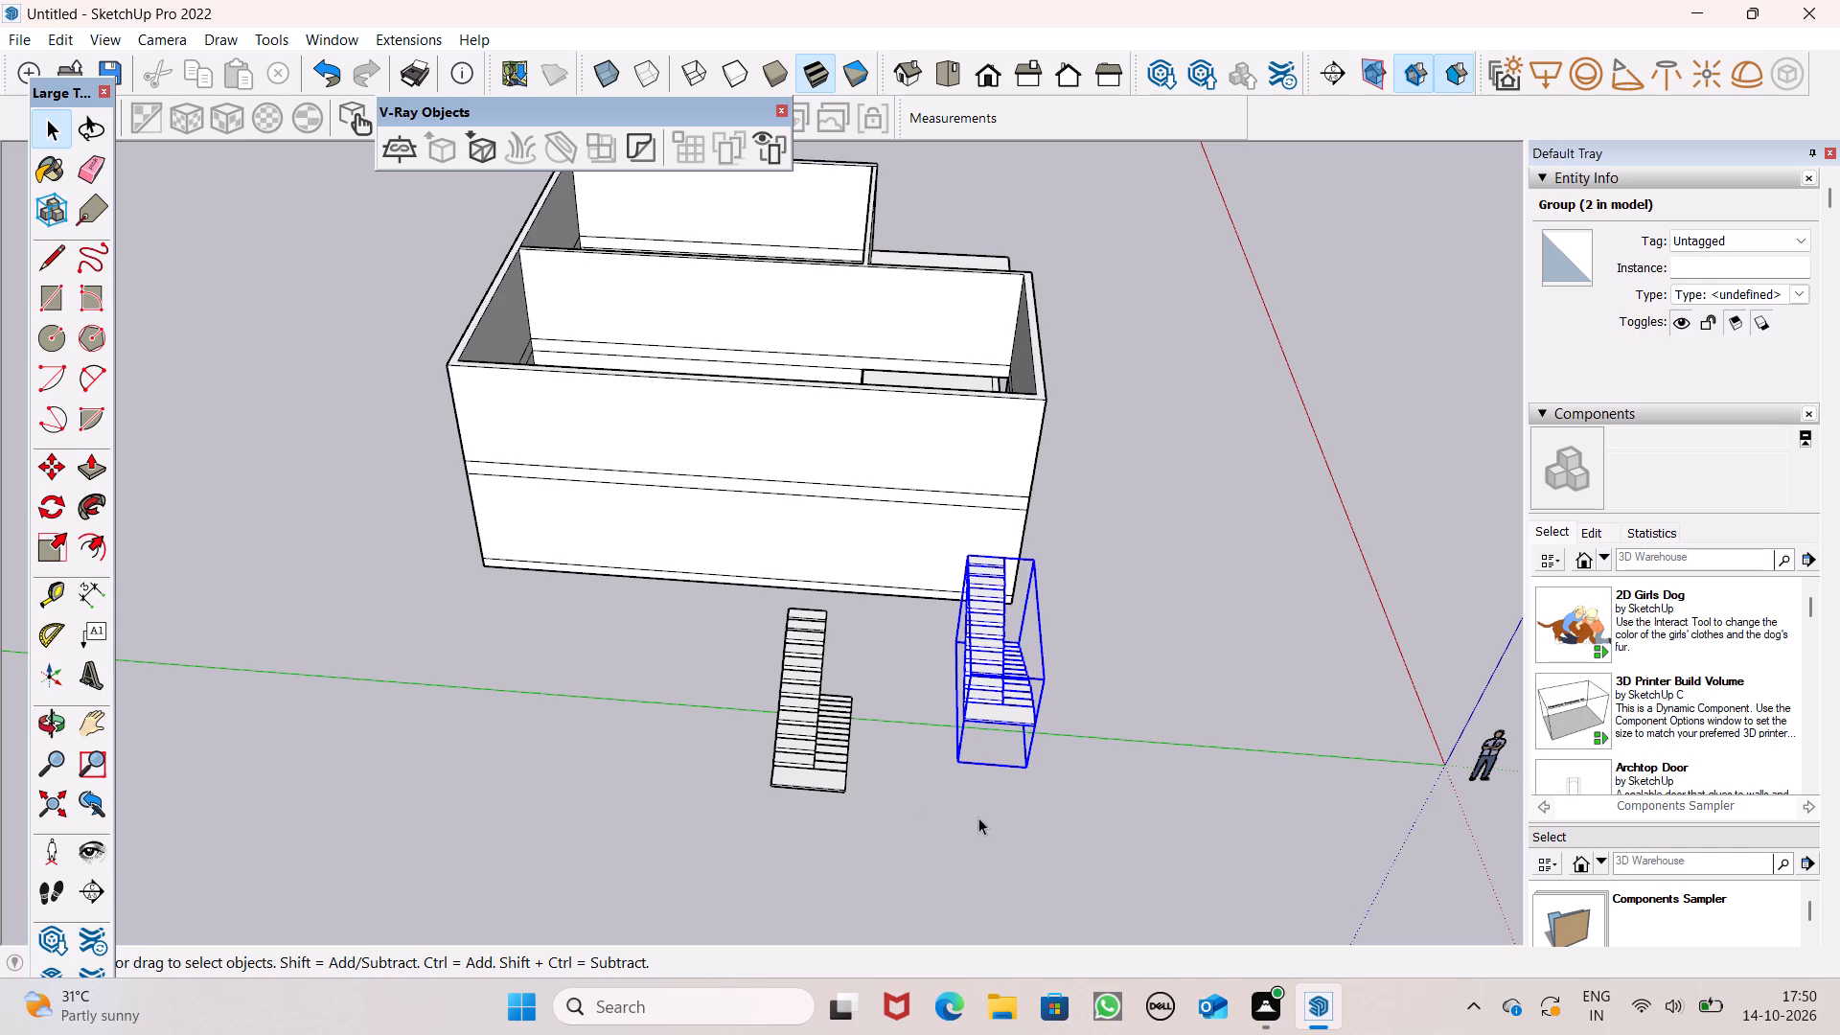
middle_click_drag(829, 777, 1483, 617)
scroll(1460, 562, "up", 1)
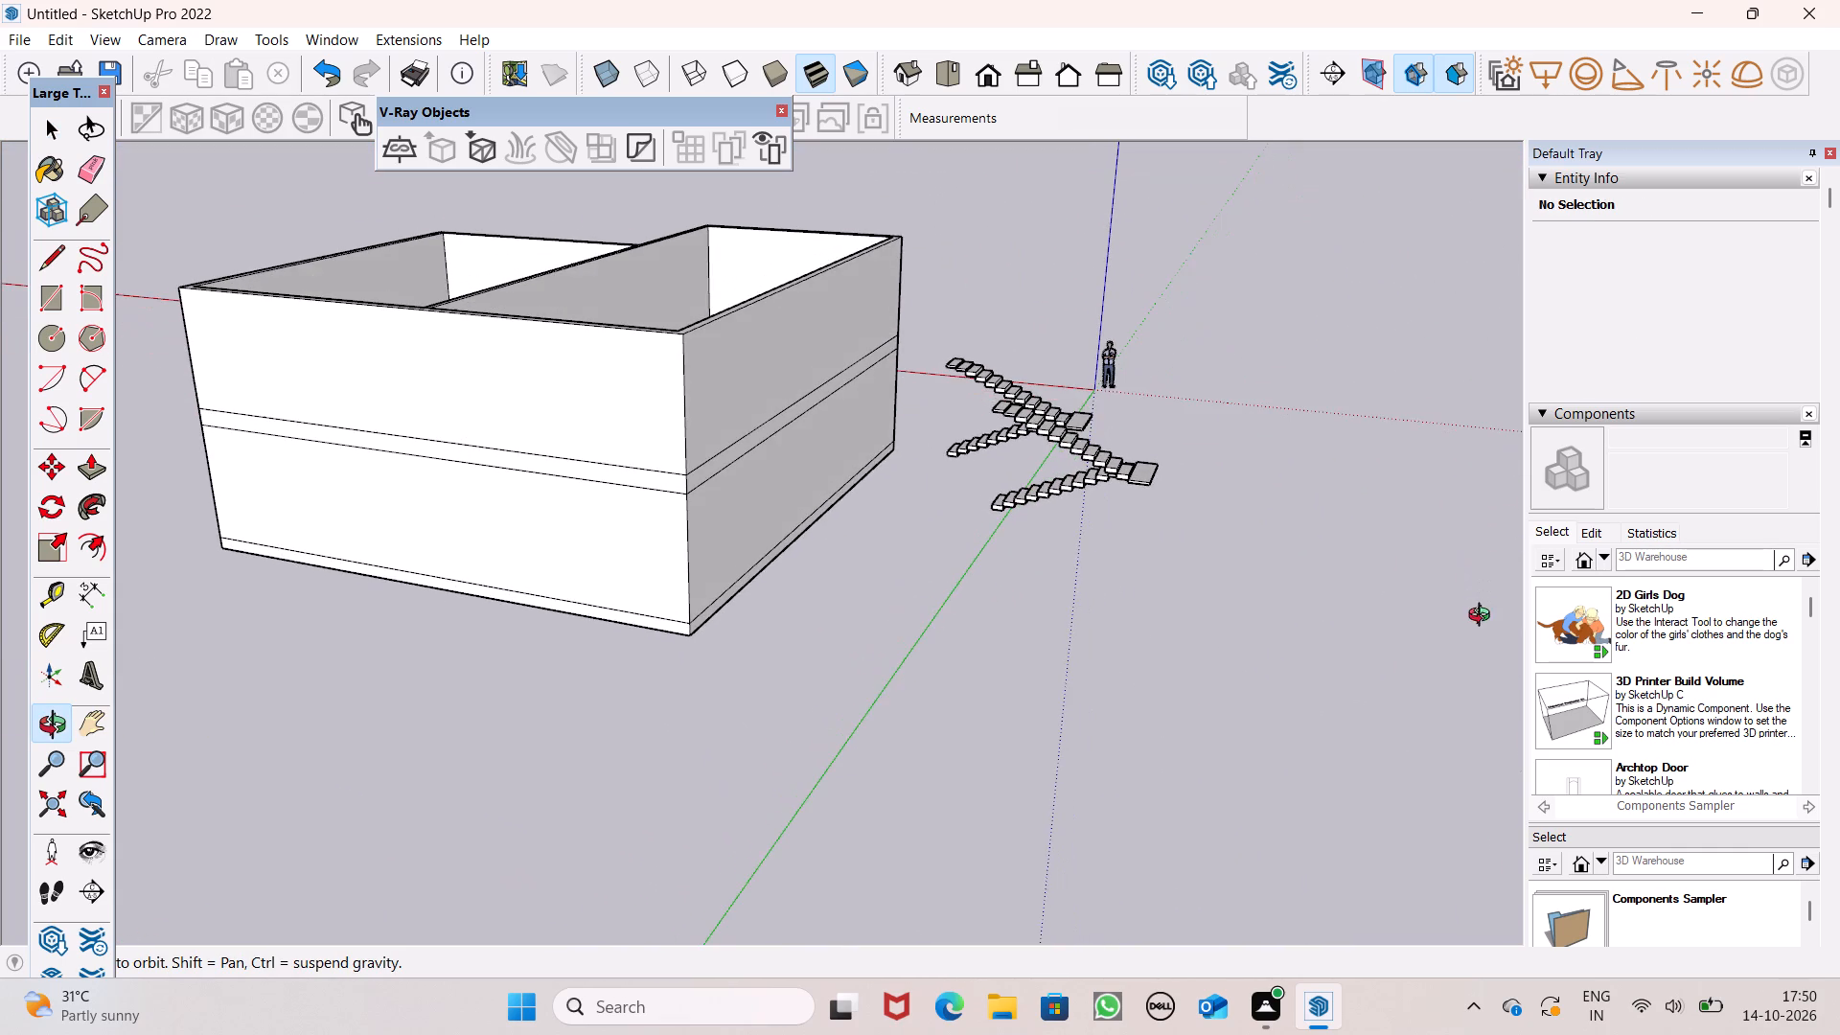
middle_click_drag(1483, 617, 1480, 617)
scroll(1241, 437, "up", 5)
scroll(975, 402, "up", 4)
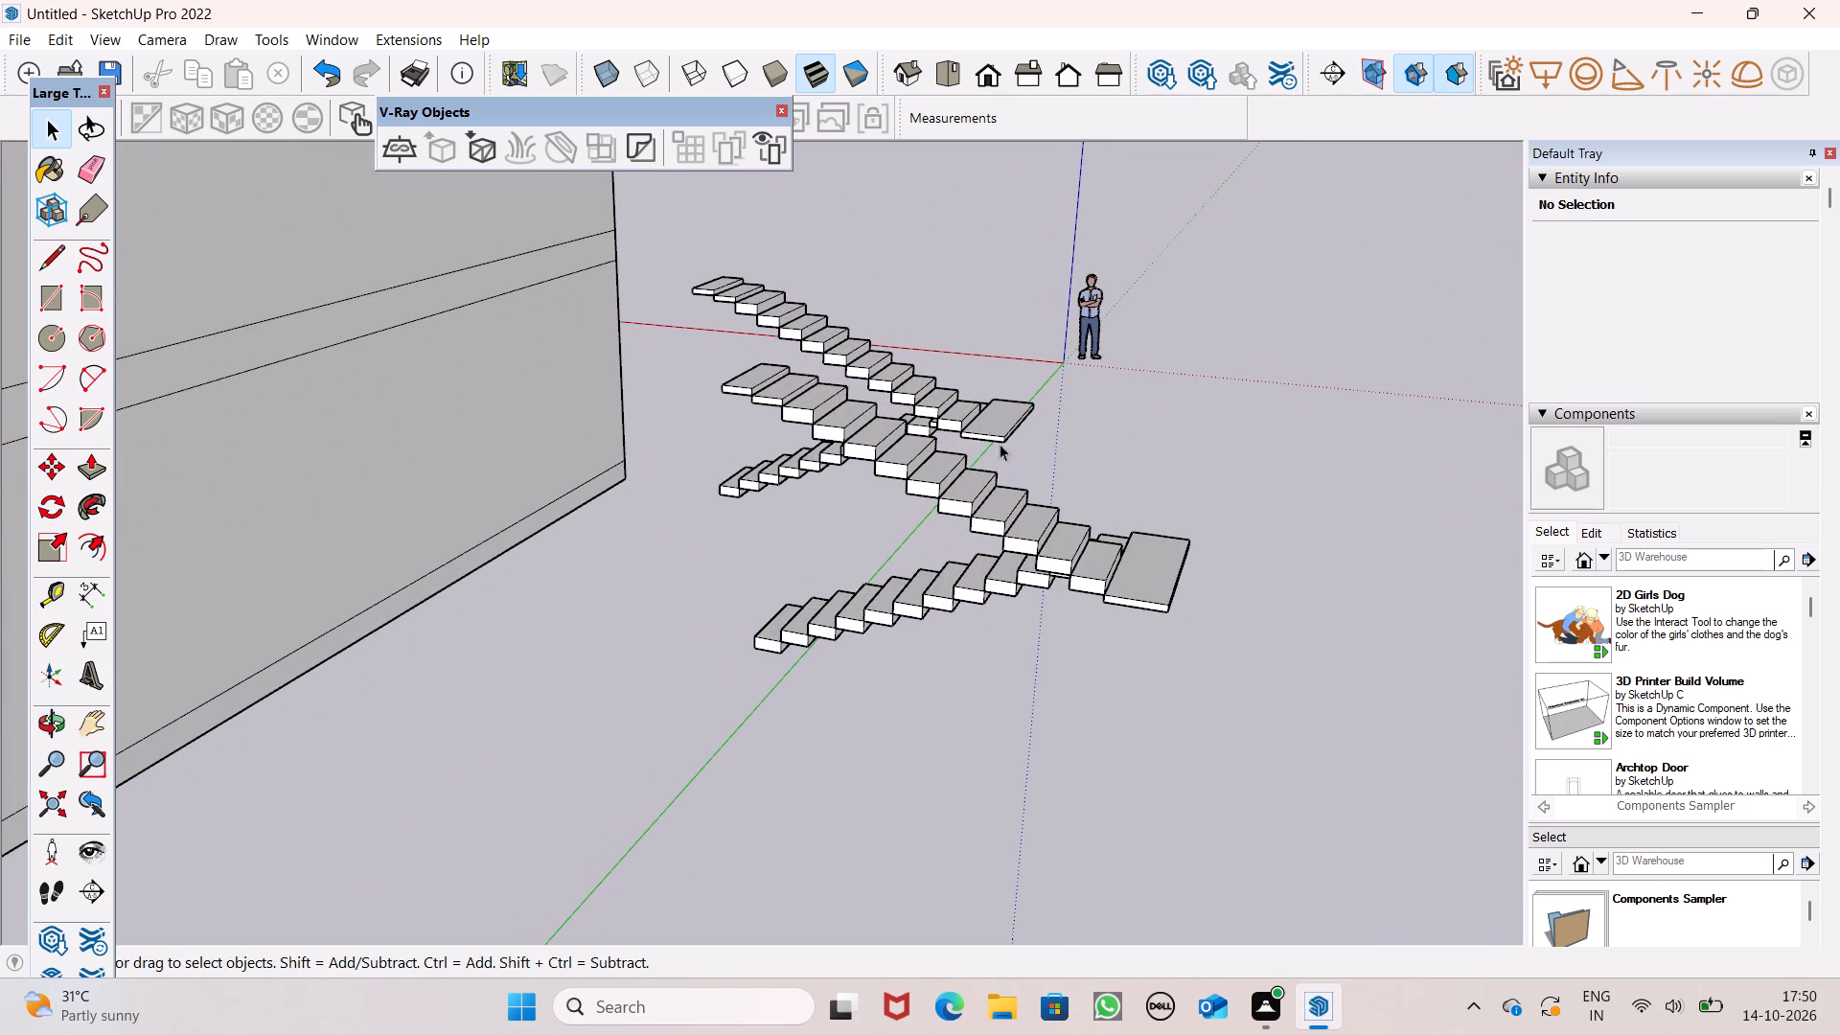
left_click(981, 523)
scroll(958, 515, "down", 1)
key("m")
key("Return")
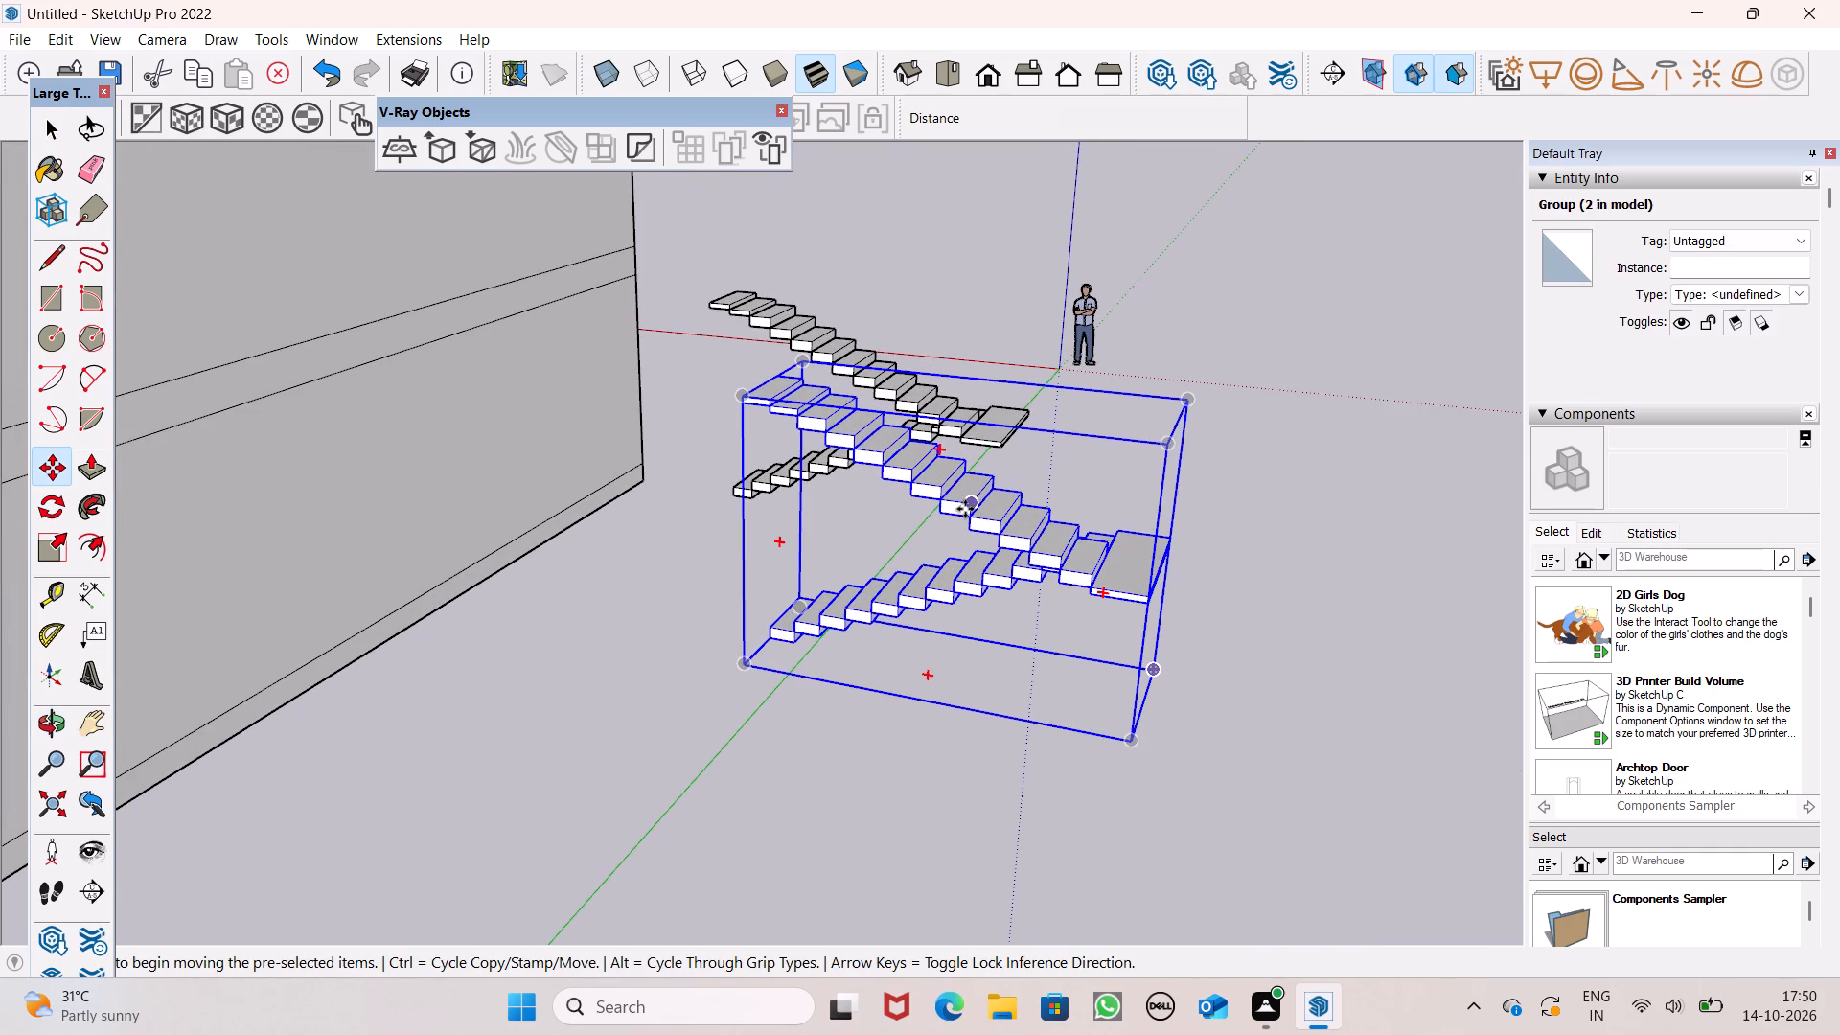
left_click_drag(1133, 749, 1568, 846)
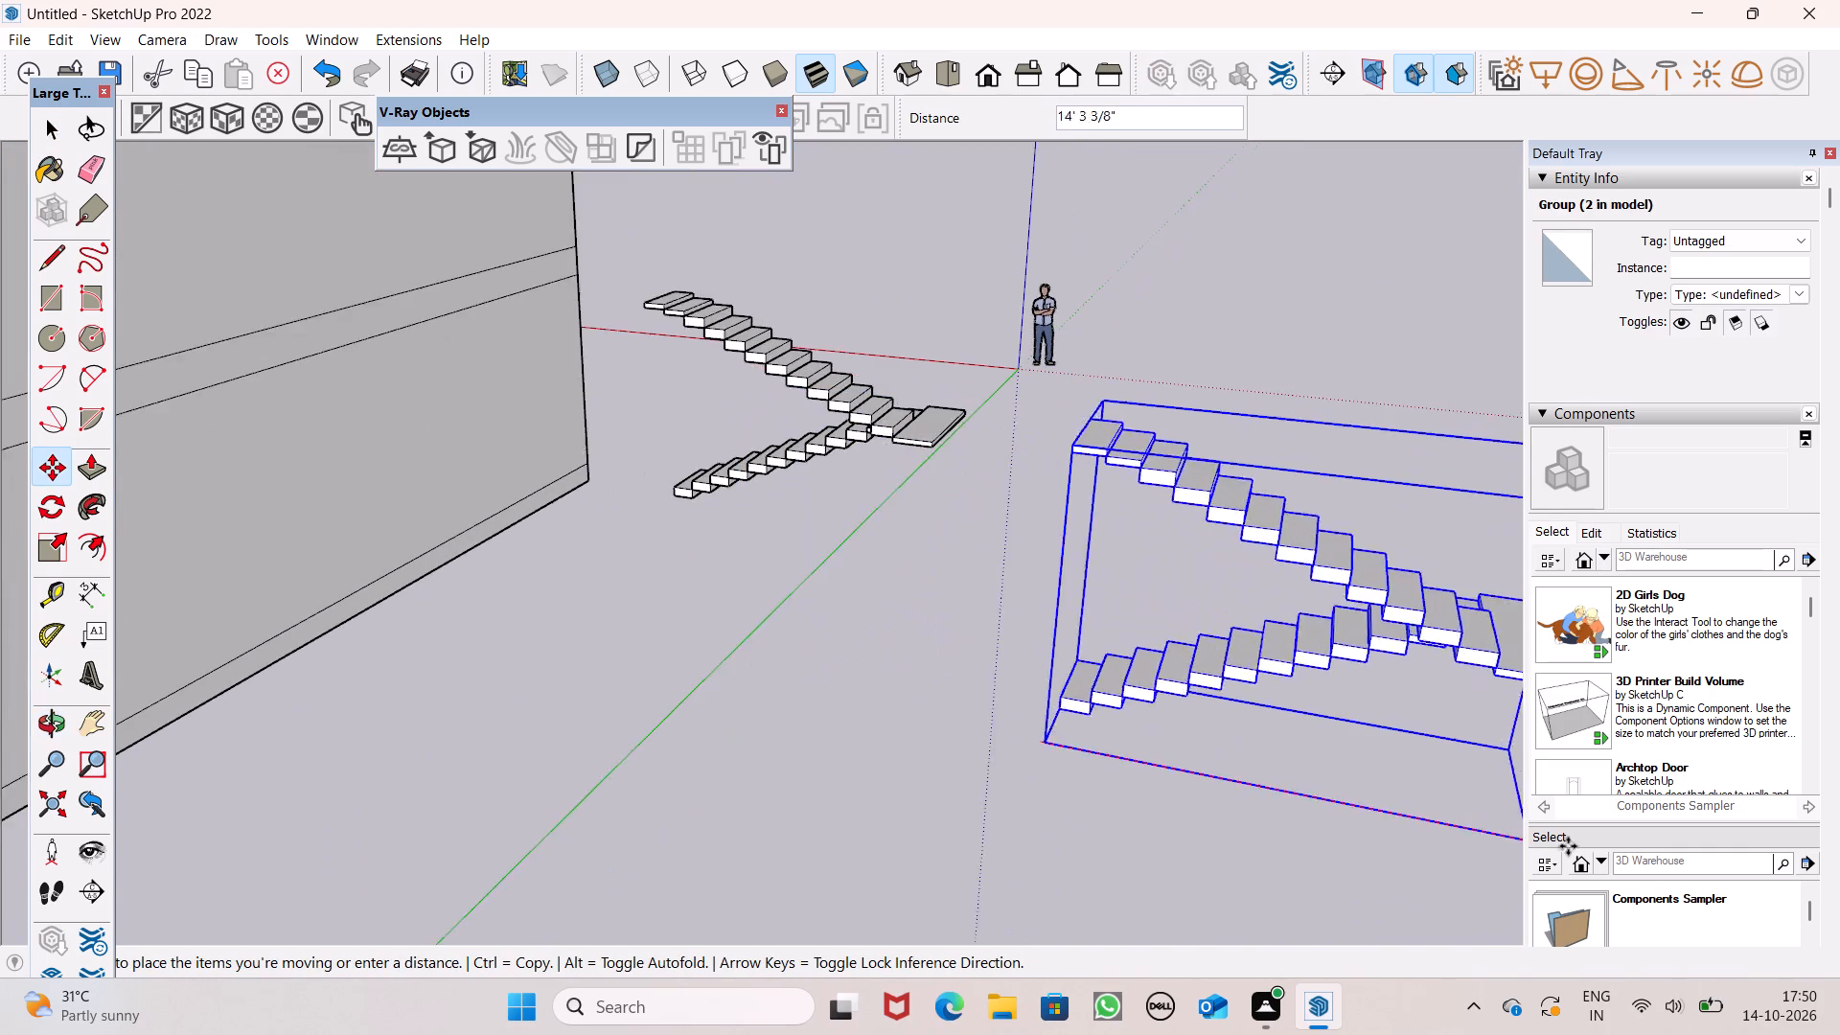
left_click_drag(1568, 846, 1715, 904)
key("space")
left_click(1058, 779)
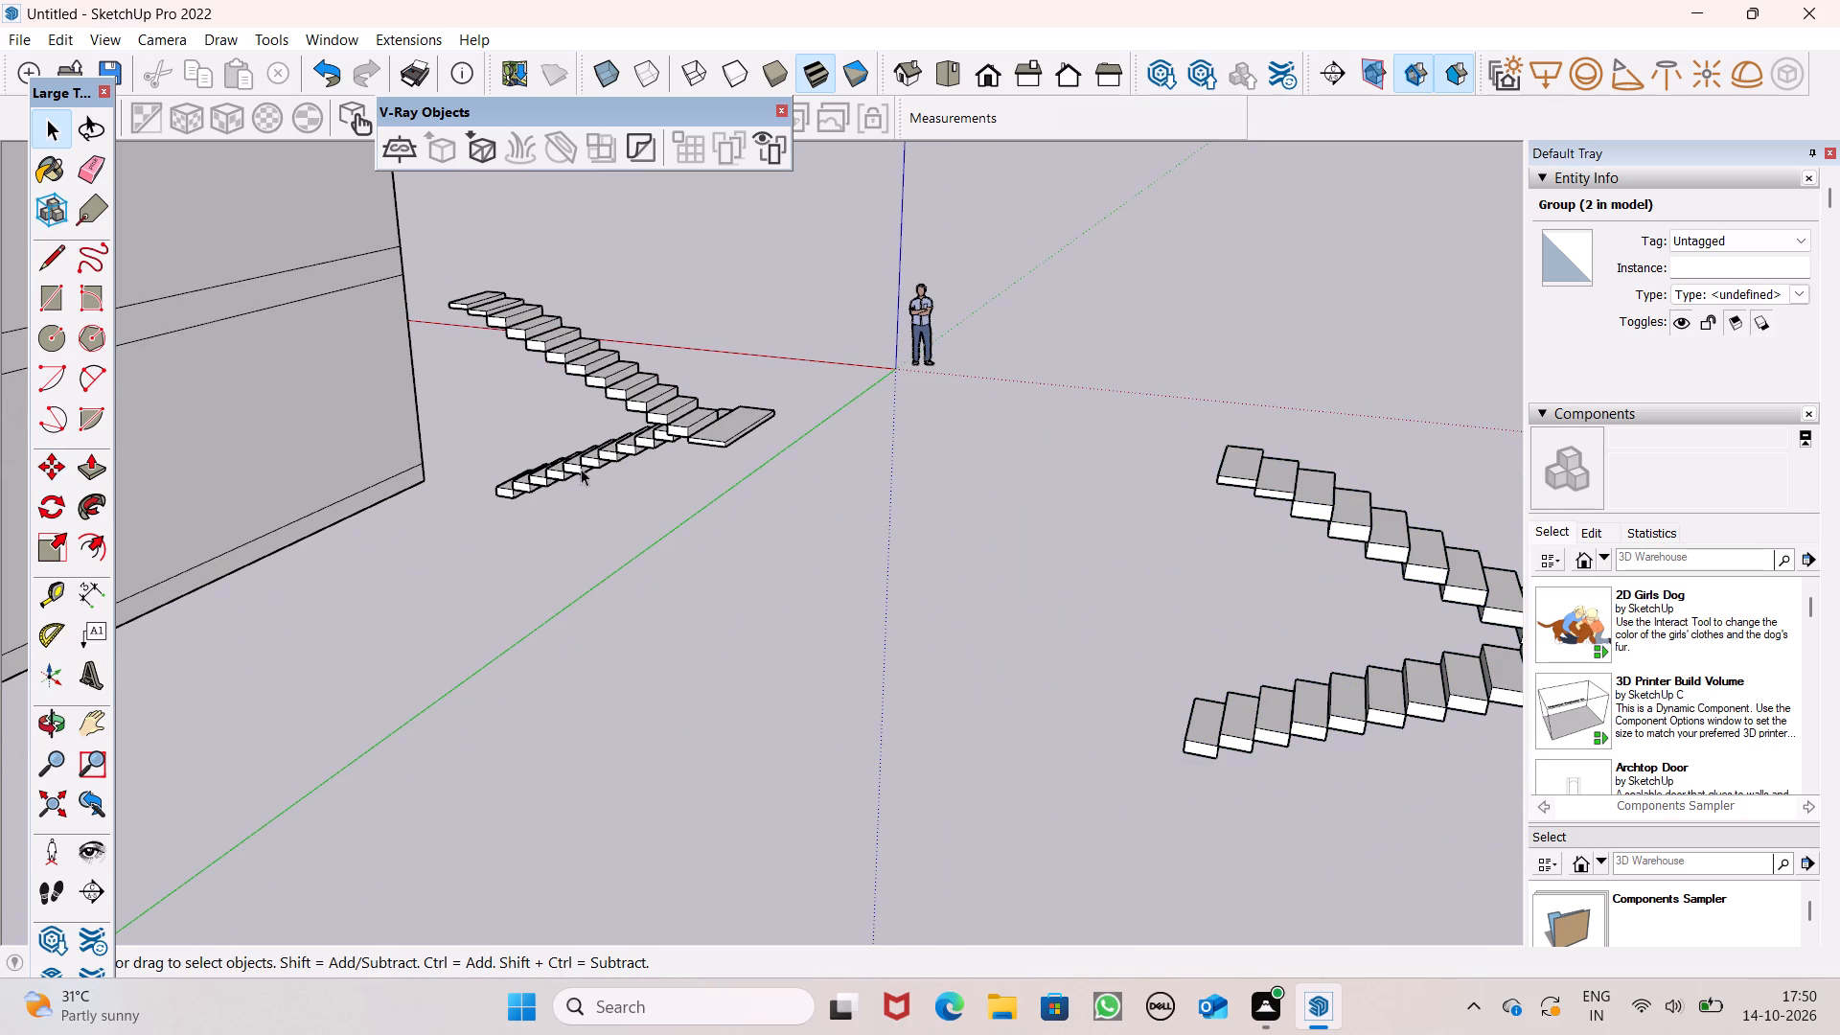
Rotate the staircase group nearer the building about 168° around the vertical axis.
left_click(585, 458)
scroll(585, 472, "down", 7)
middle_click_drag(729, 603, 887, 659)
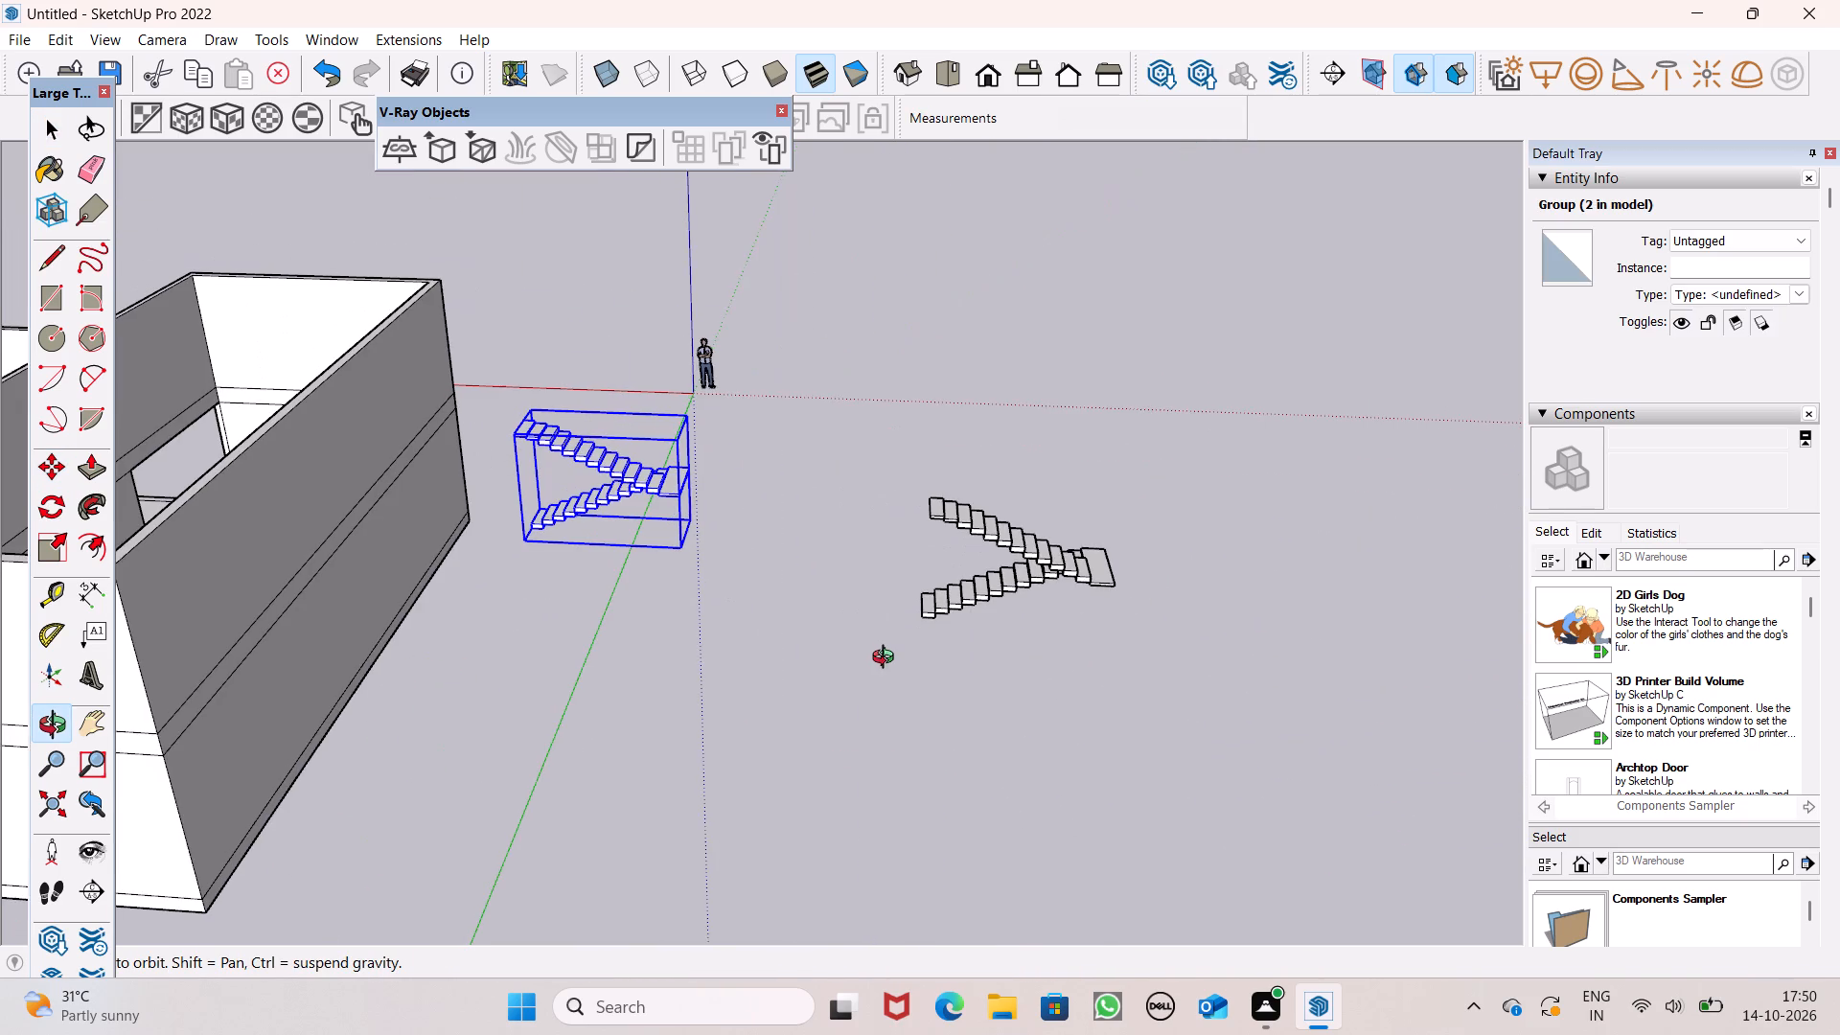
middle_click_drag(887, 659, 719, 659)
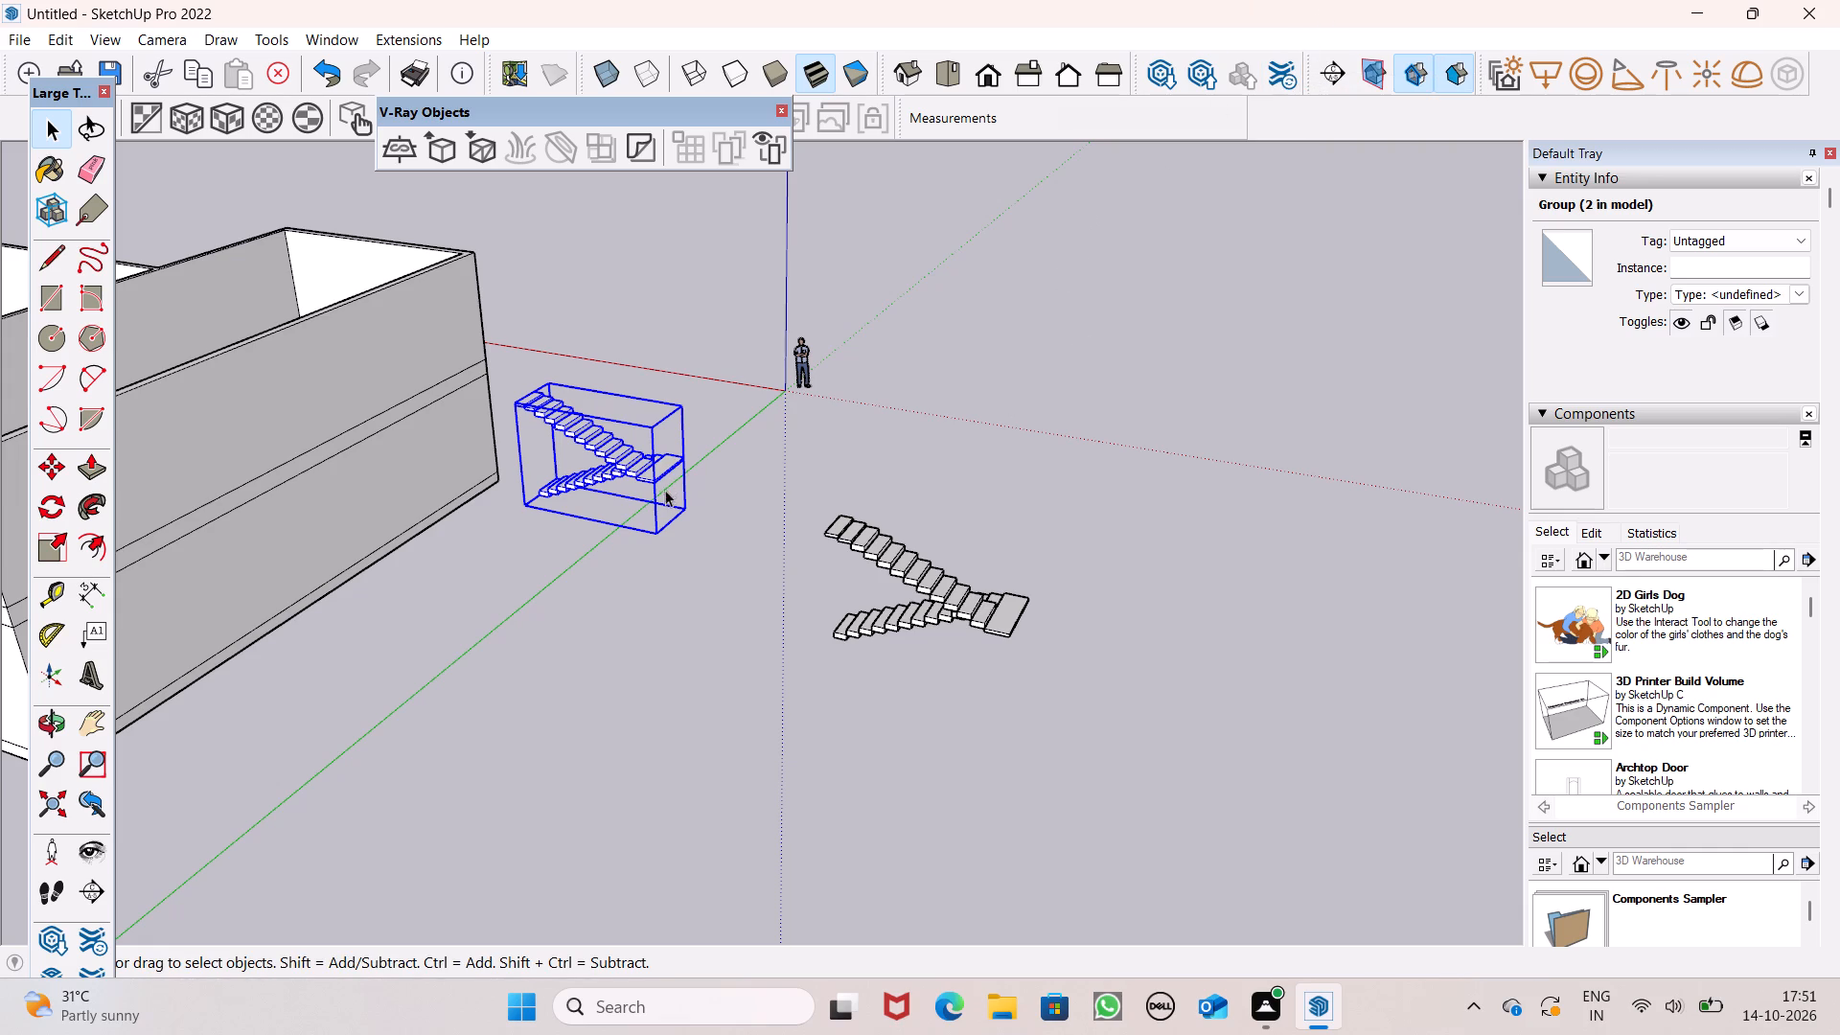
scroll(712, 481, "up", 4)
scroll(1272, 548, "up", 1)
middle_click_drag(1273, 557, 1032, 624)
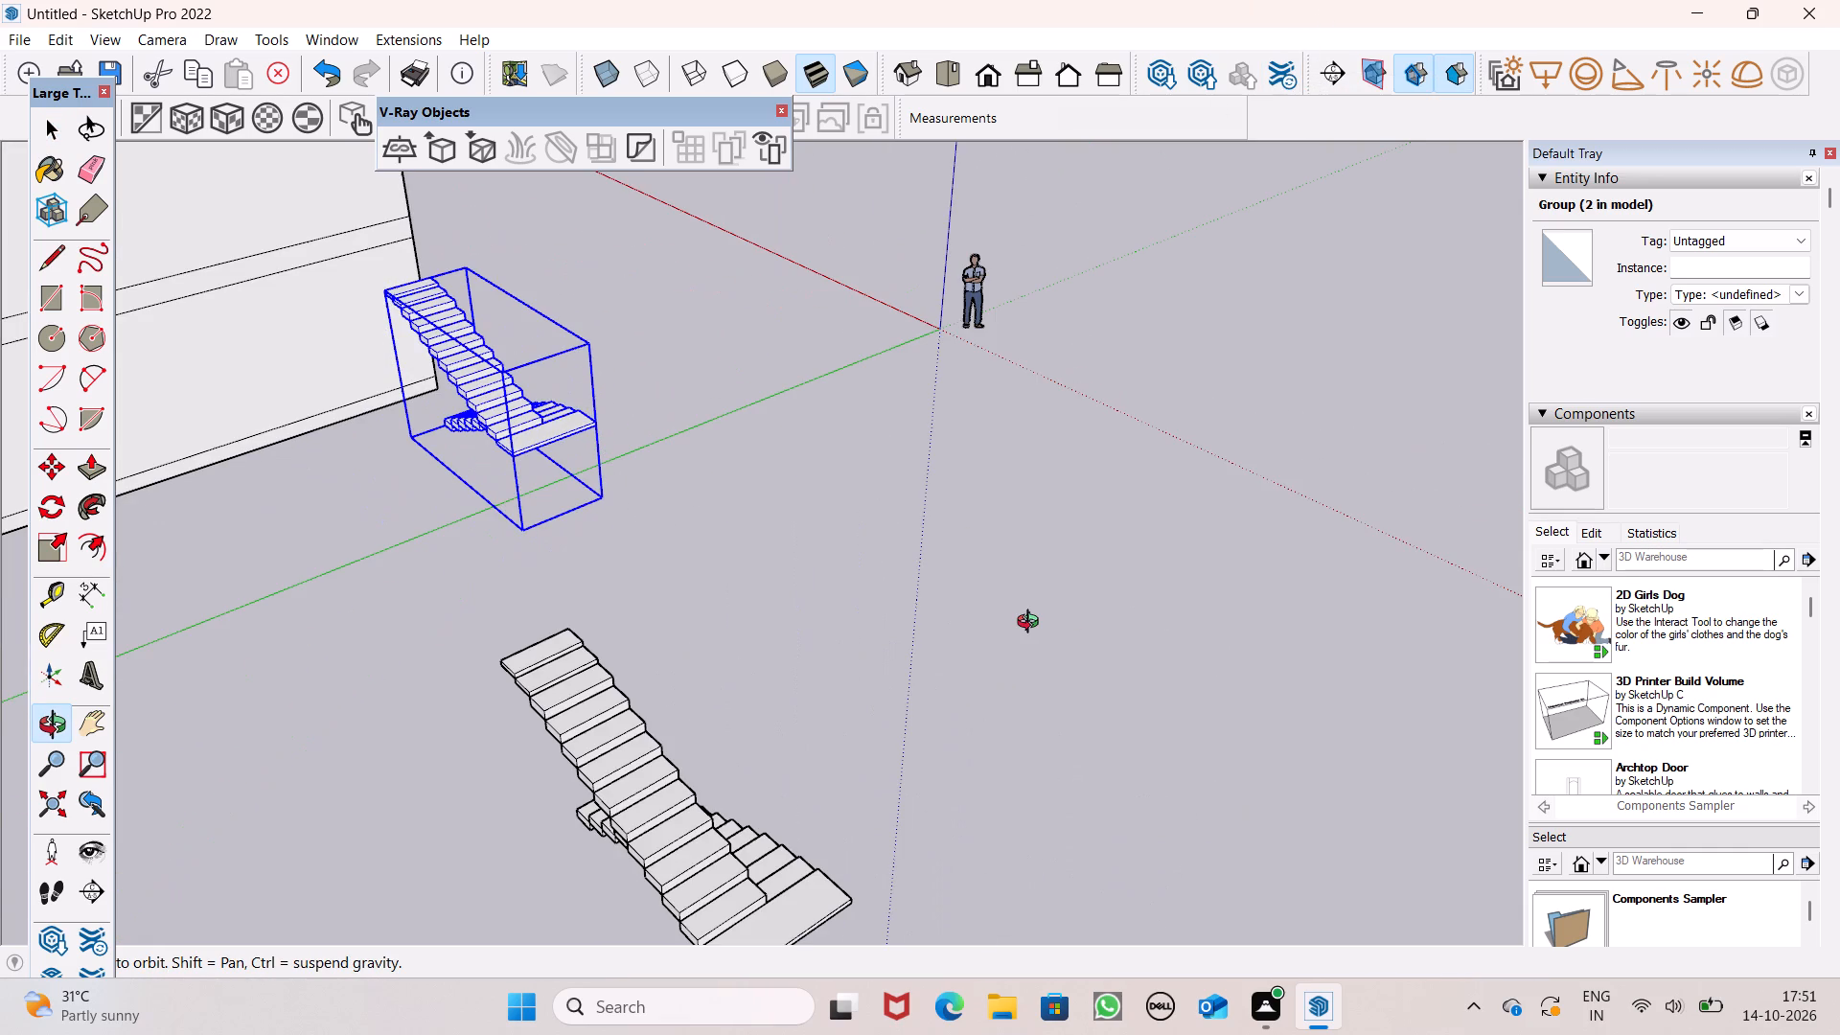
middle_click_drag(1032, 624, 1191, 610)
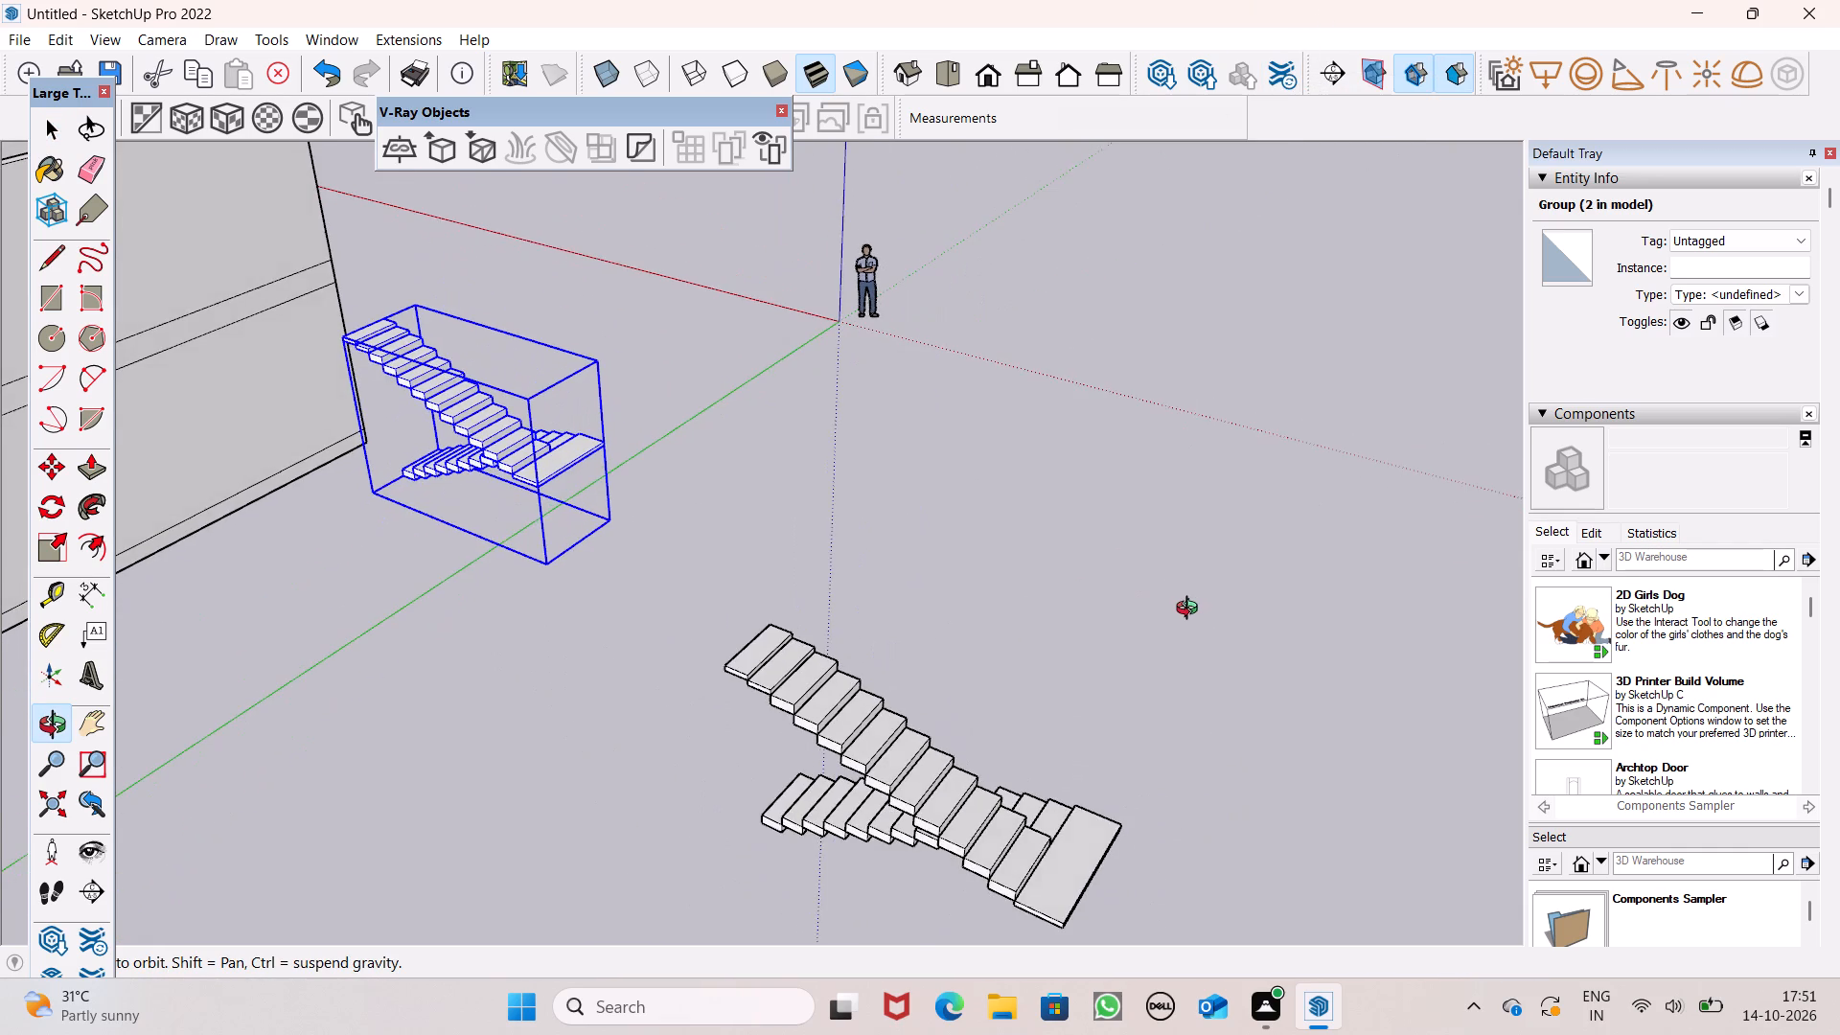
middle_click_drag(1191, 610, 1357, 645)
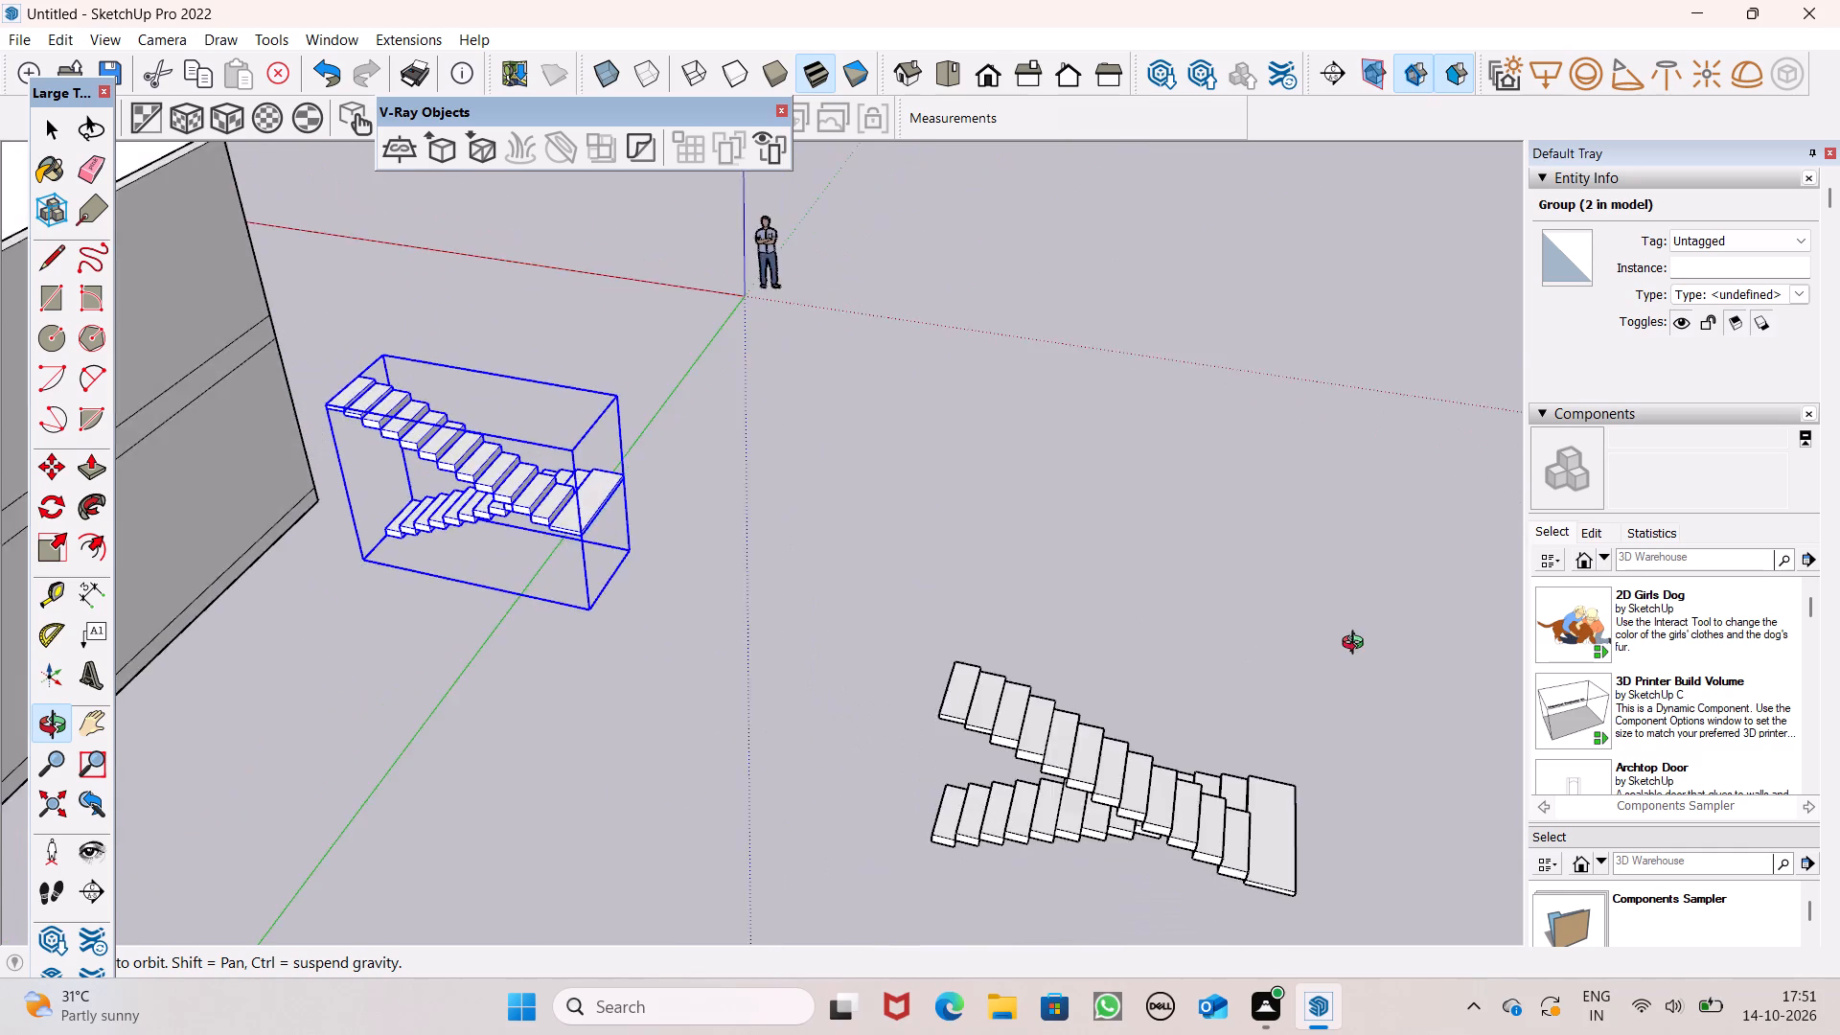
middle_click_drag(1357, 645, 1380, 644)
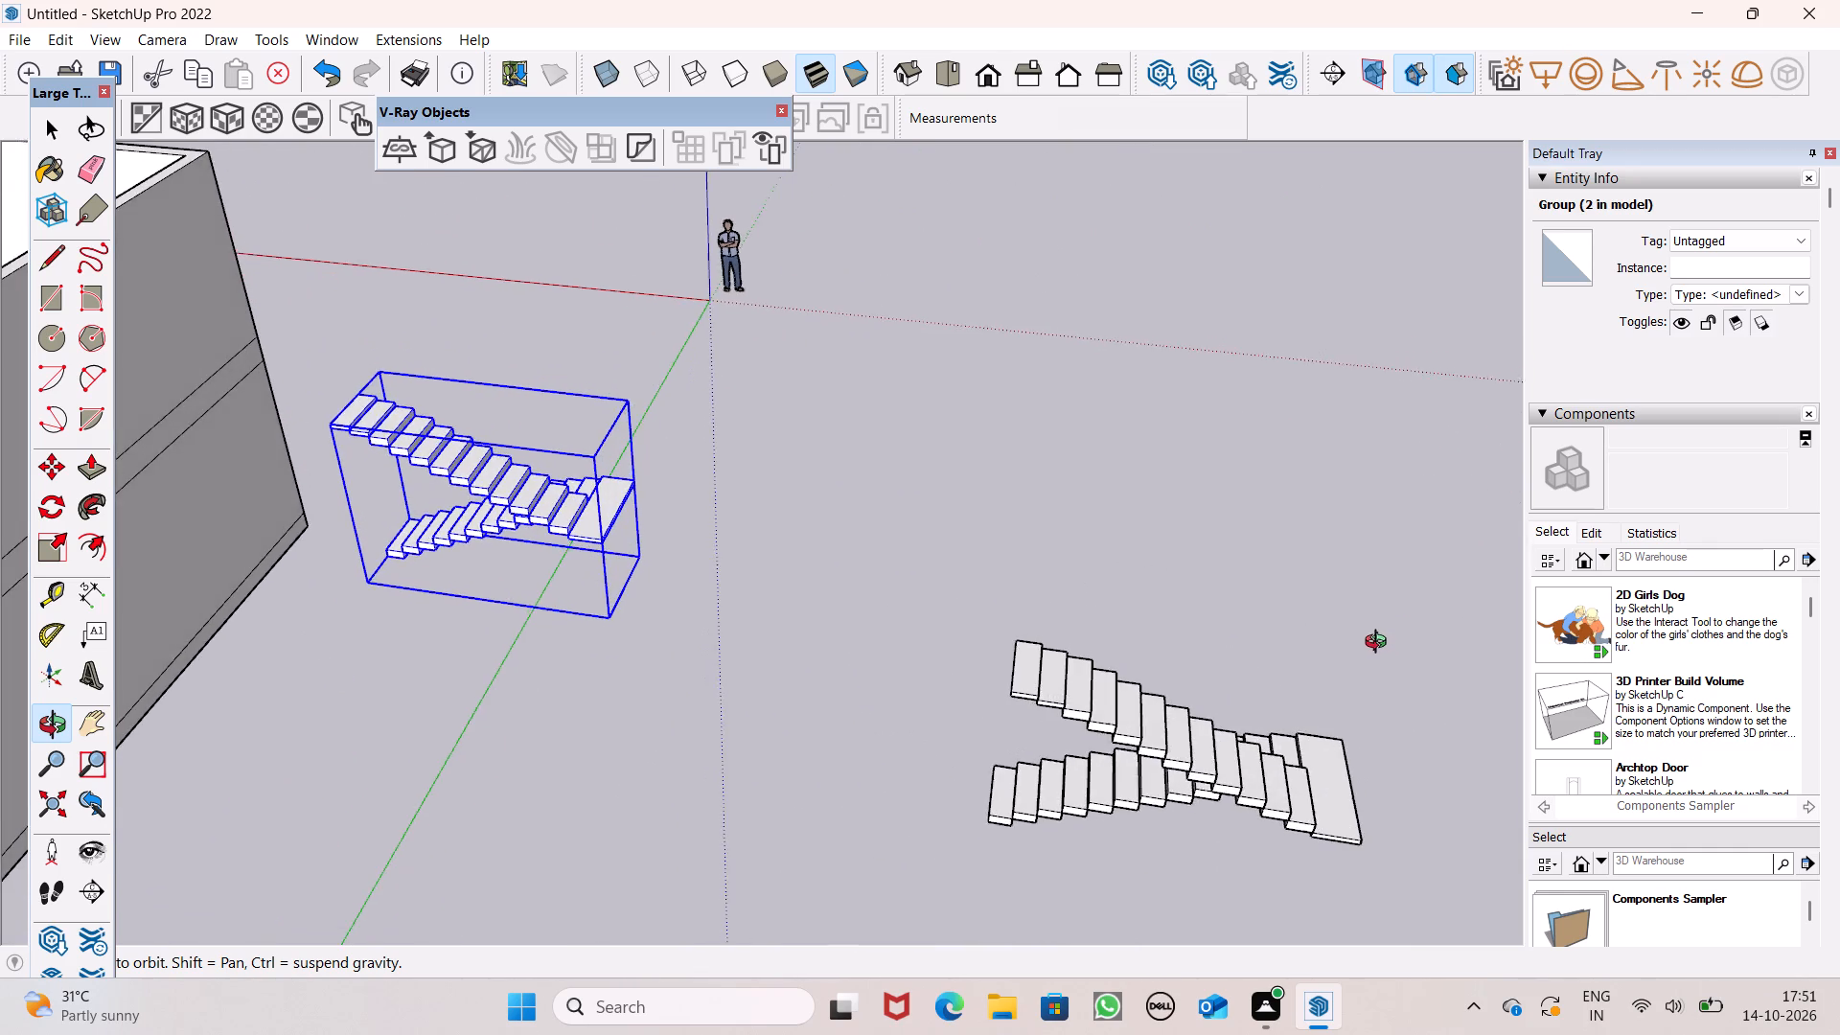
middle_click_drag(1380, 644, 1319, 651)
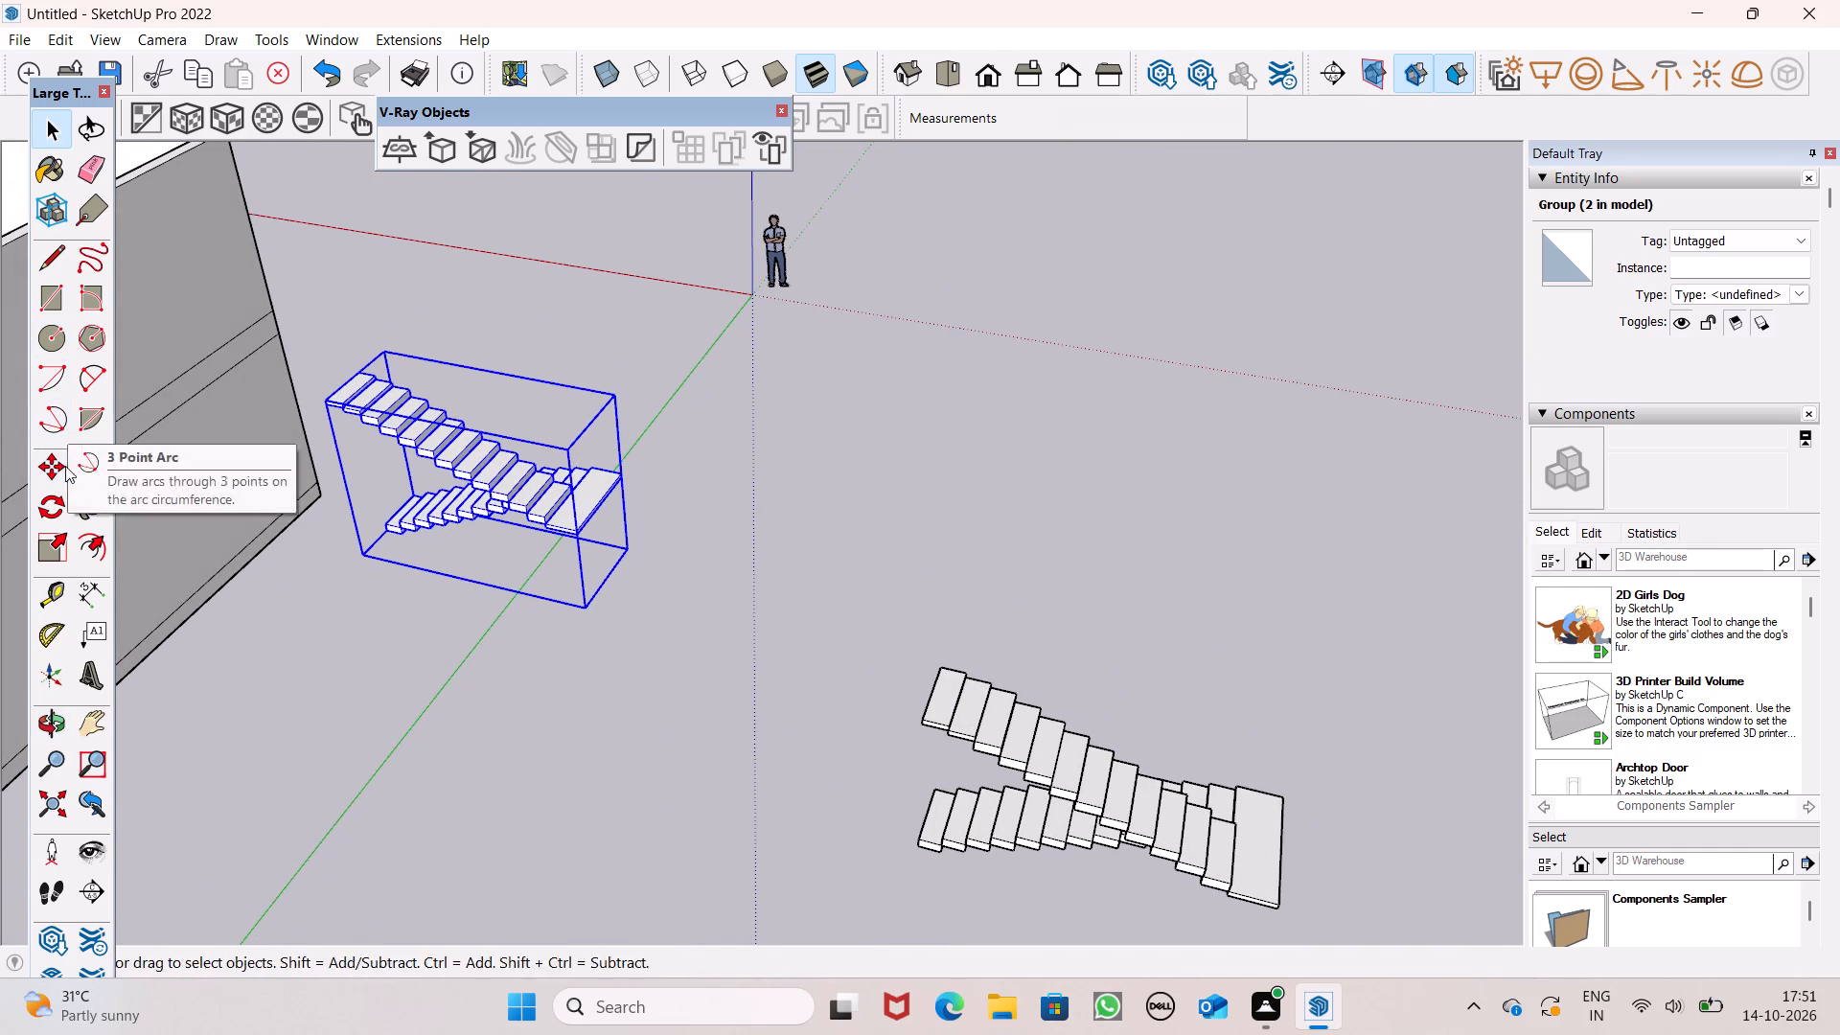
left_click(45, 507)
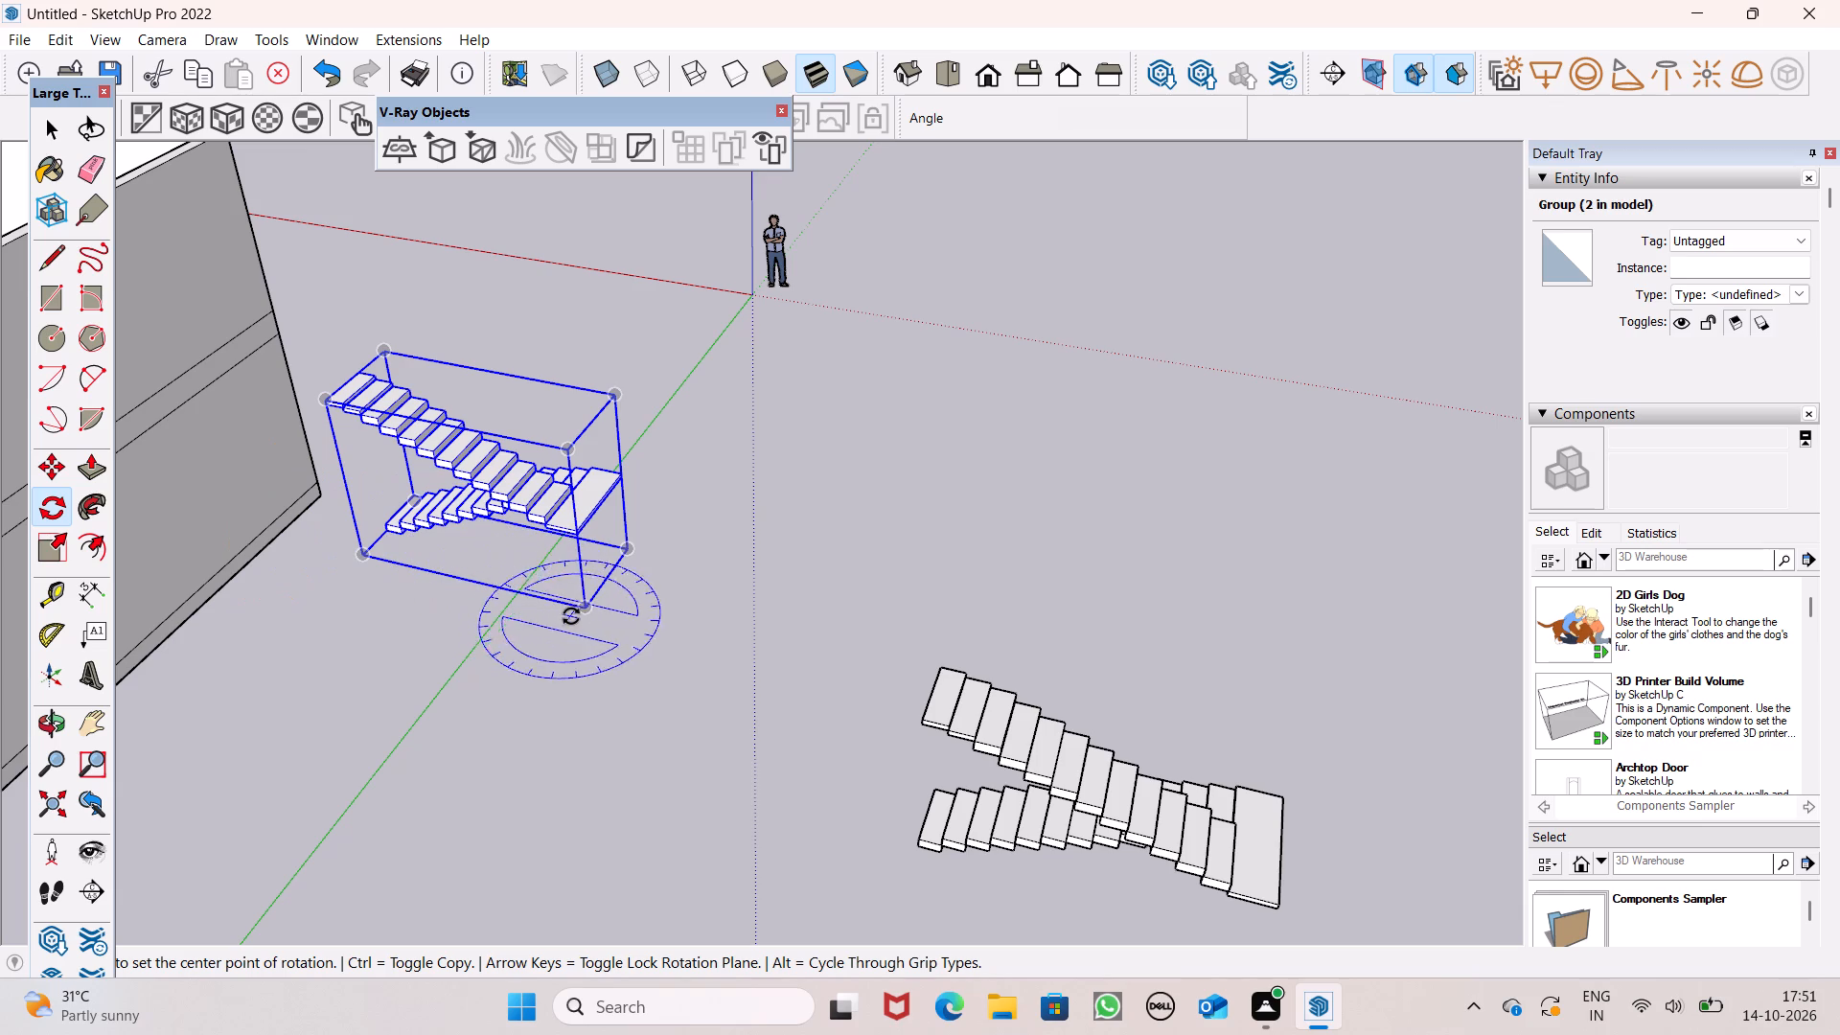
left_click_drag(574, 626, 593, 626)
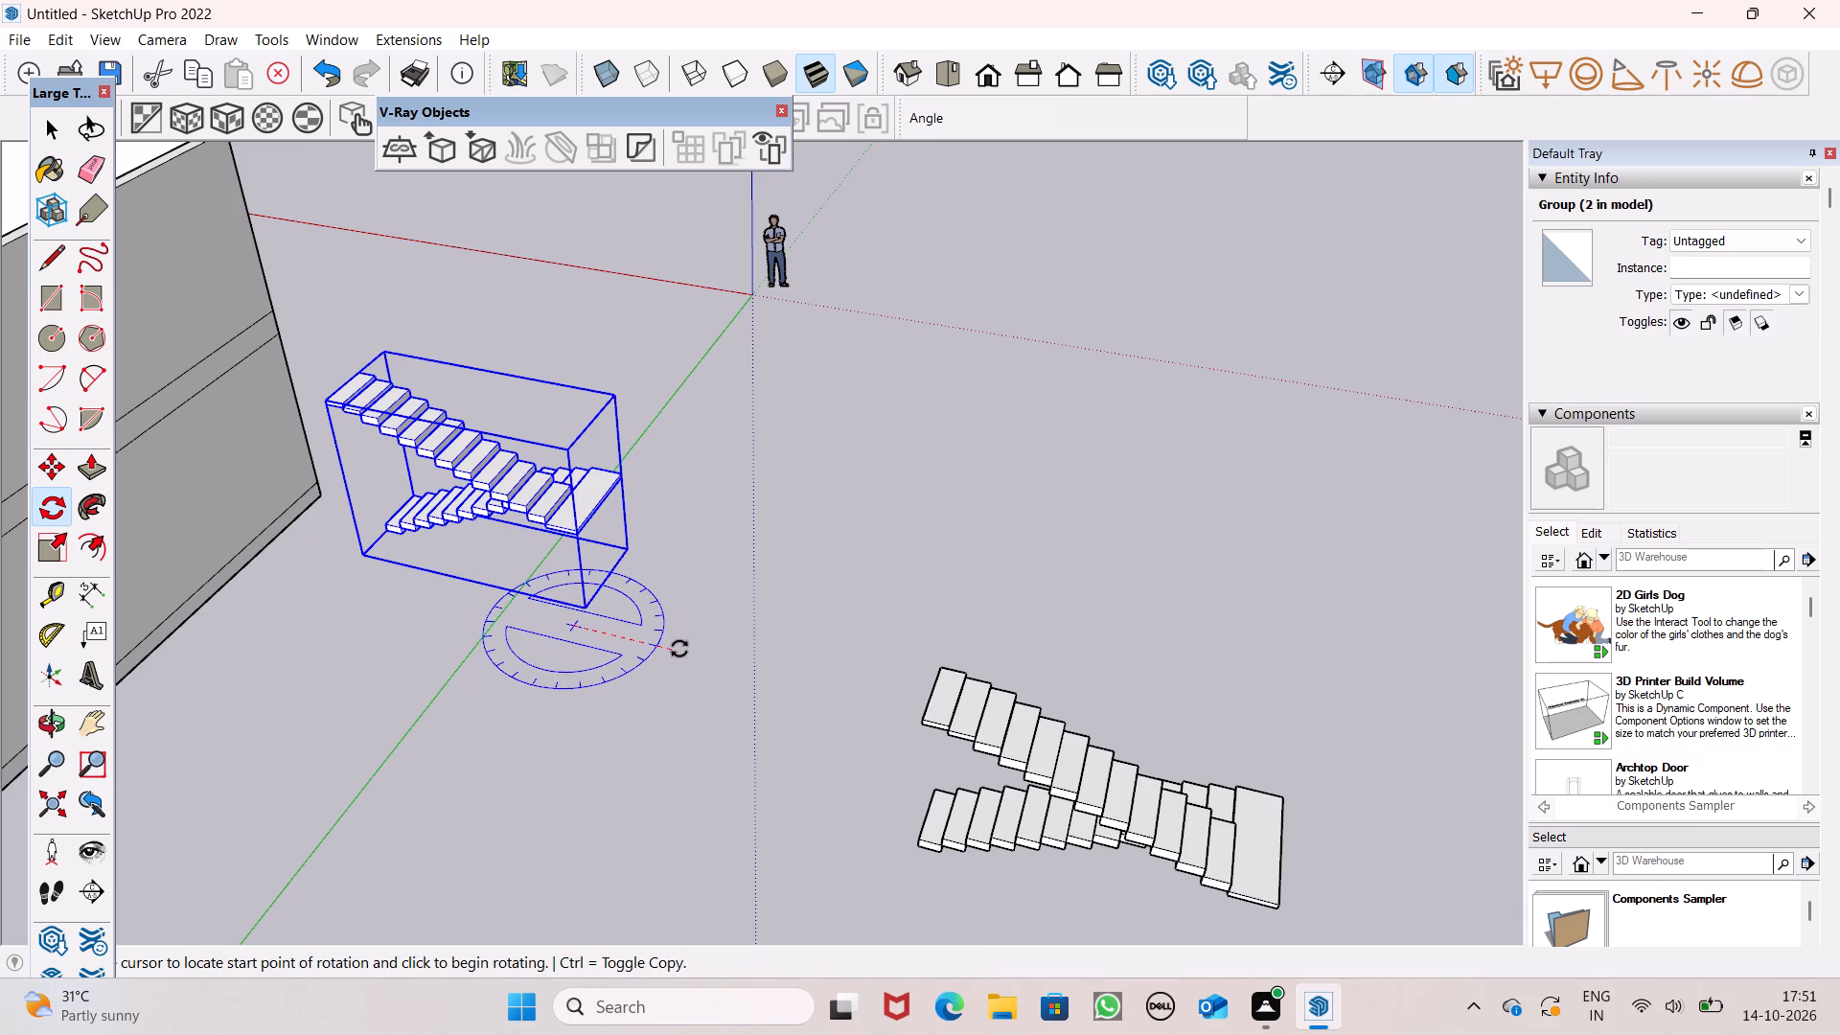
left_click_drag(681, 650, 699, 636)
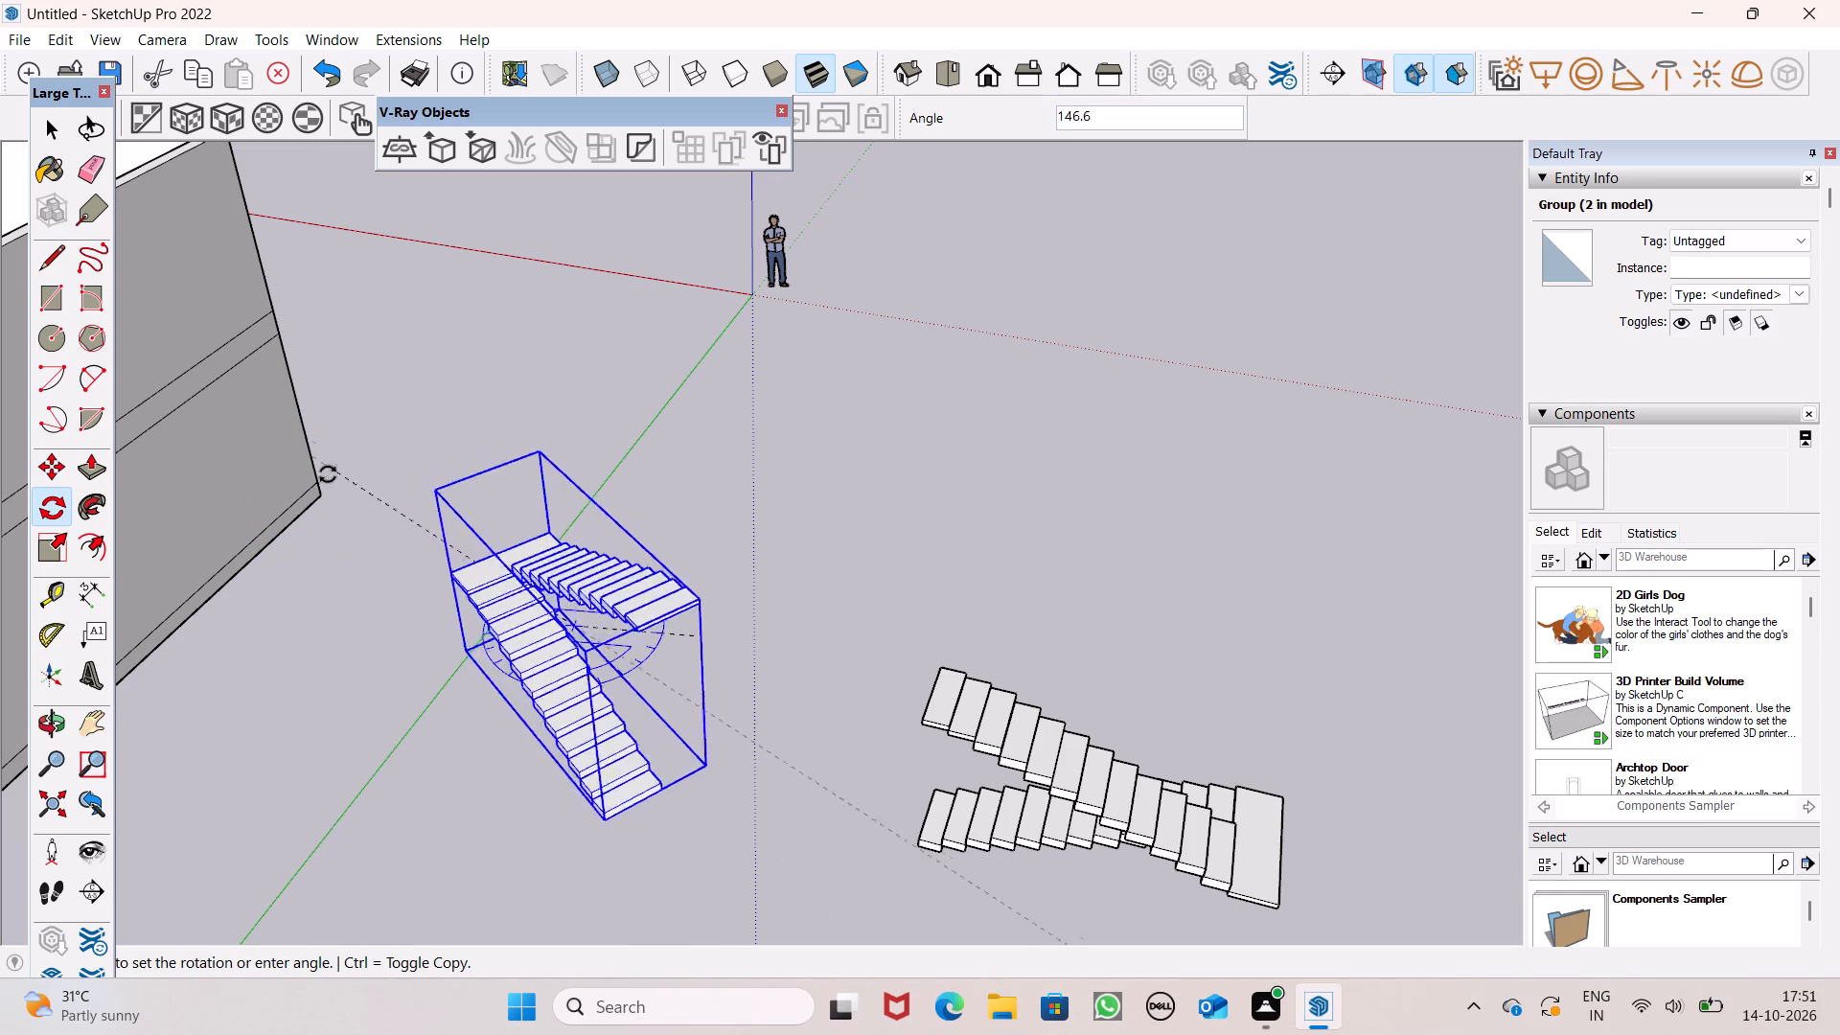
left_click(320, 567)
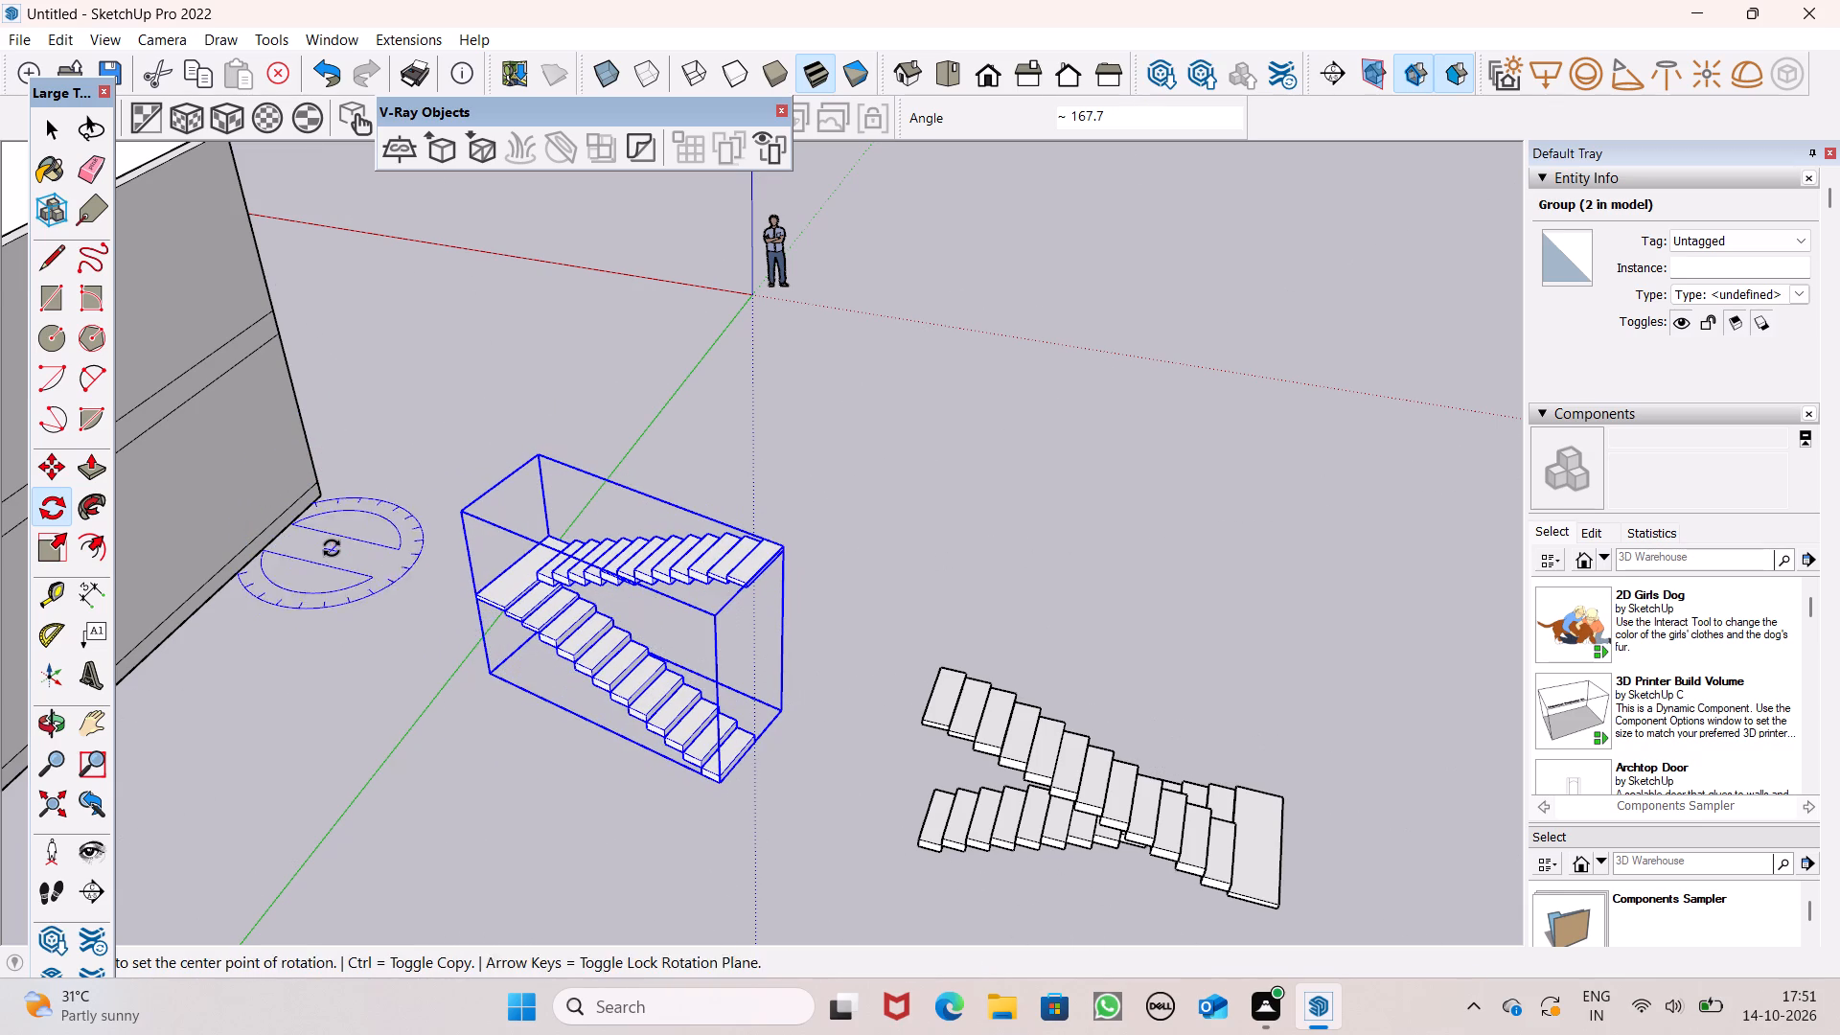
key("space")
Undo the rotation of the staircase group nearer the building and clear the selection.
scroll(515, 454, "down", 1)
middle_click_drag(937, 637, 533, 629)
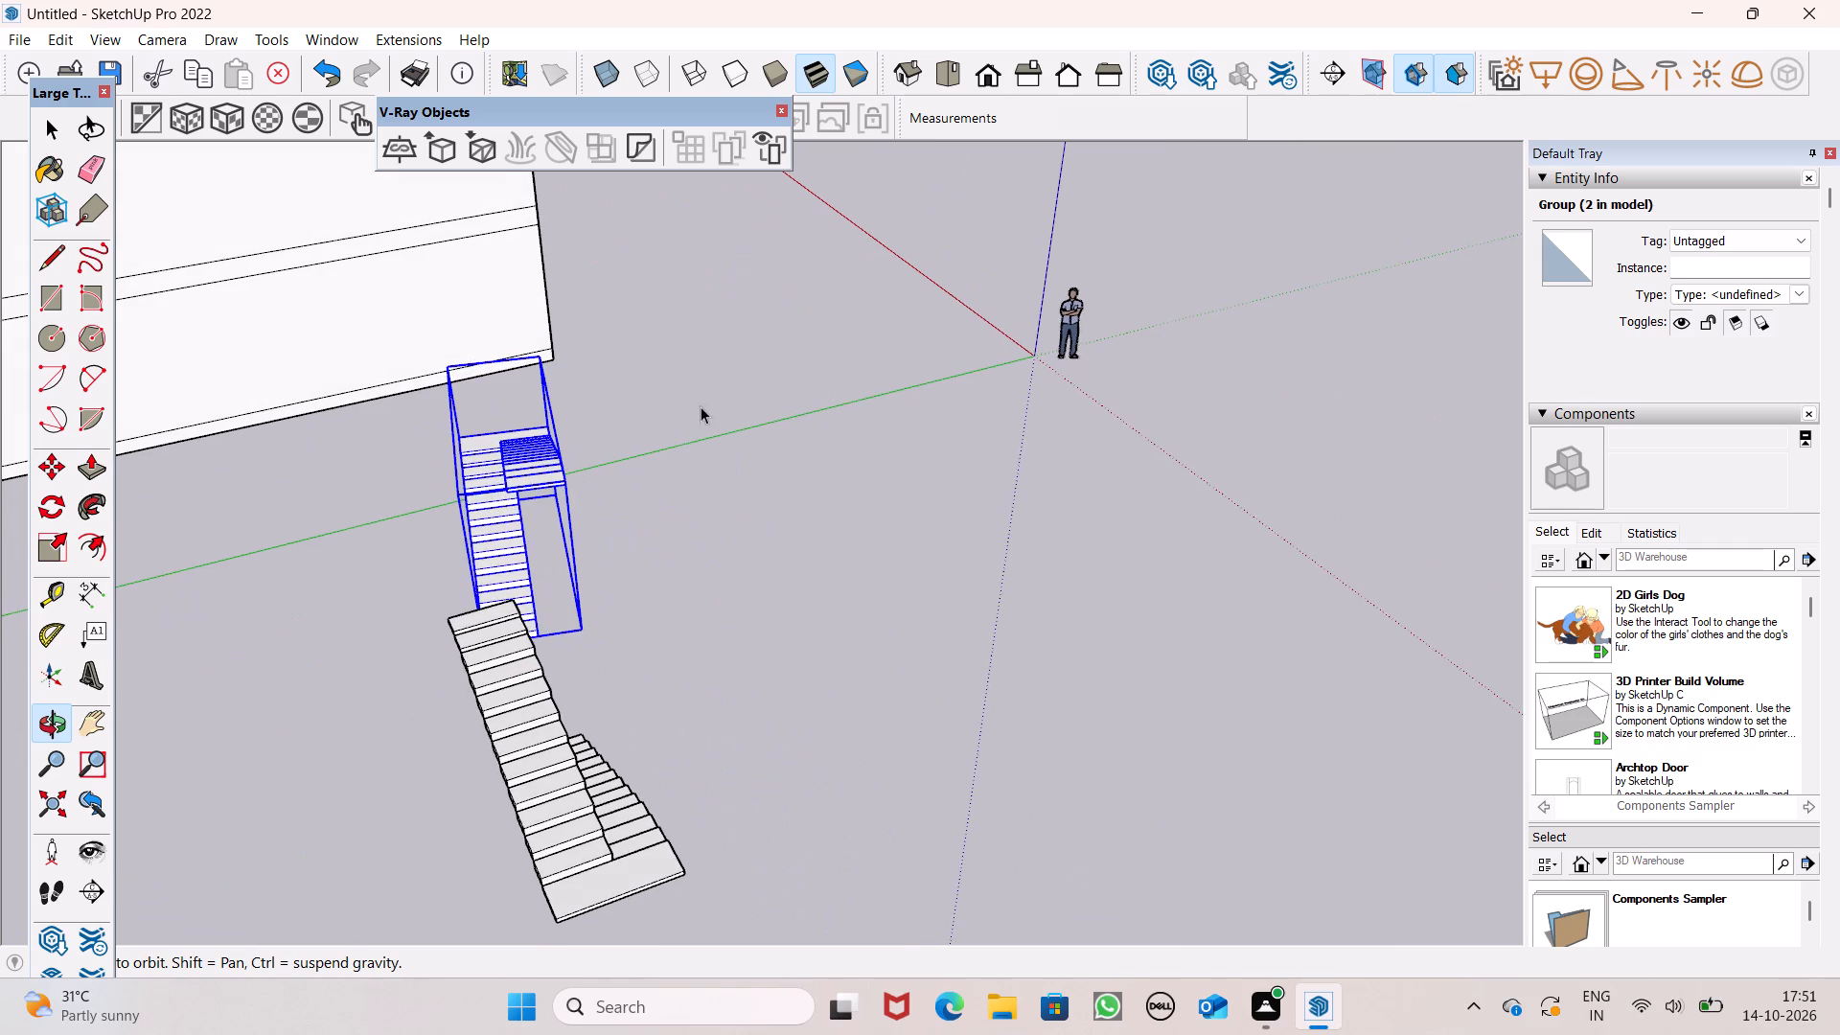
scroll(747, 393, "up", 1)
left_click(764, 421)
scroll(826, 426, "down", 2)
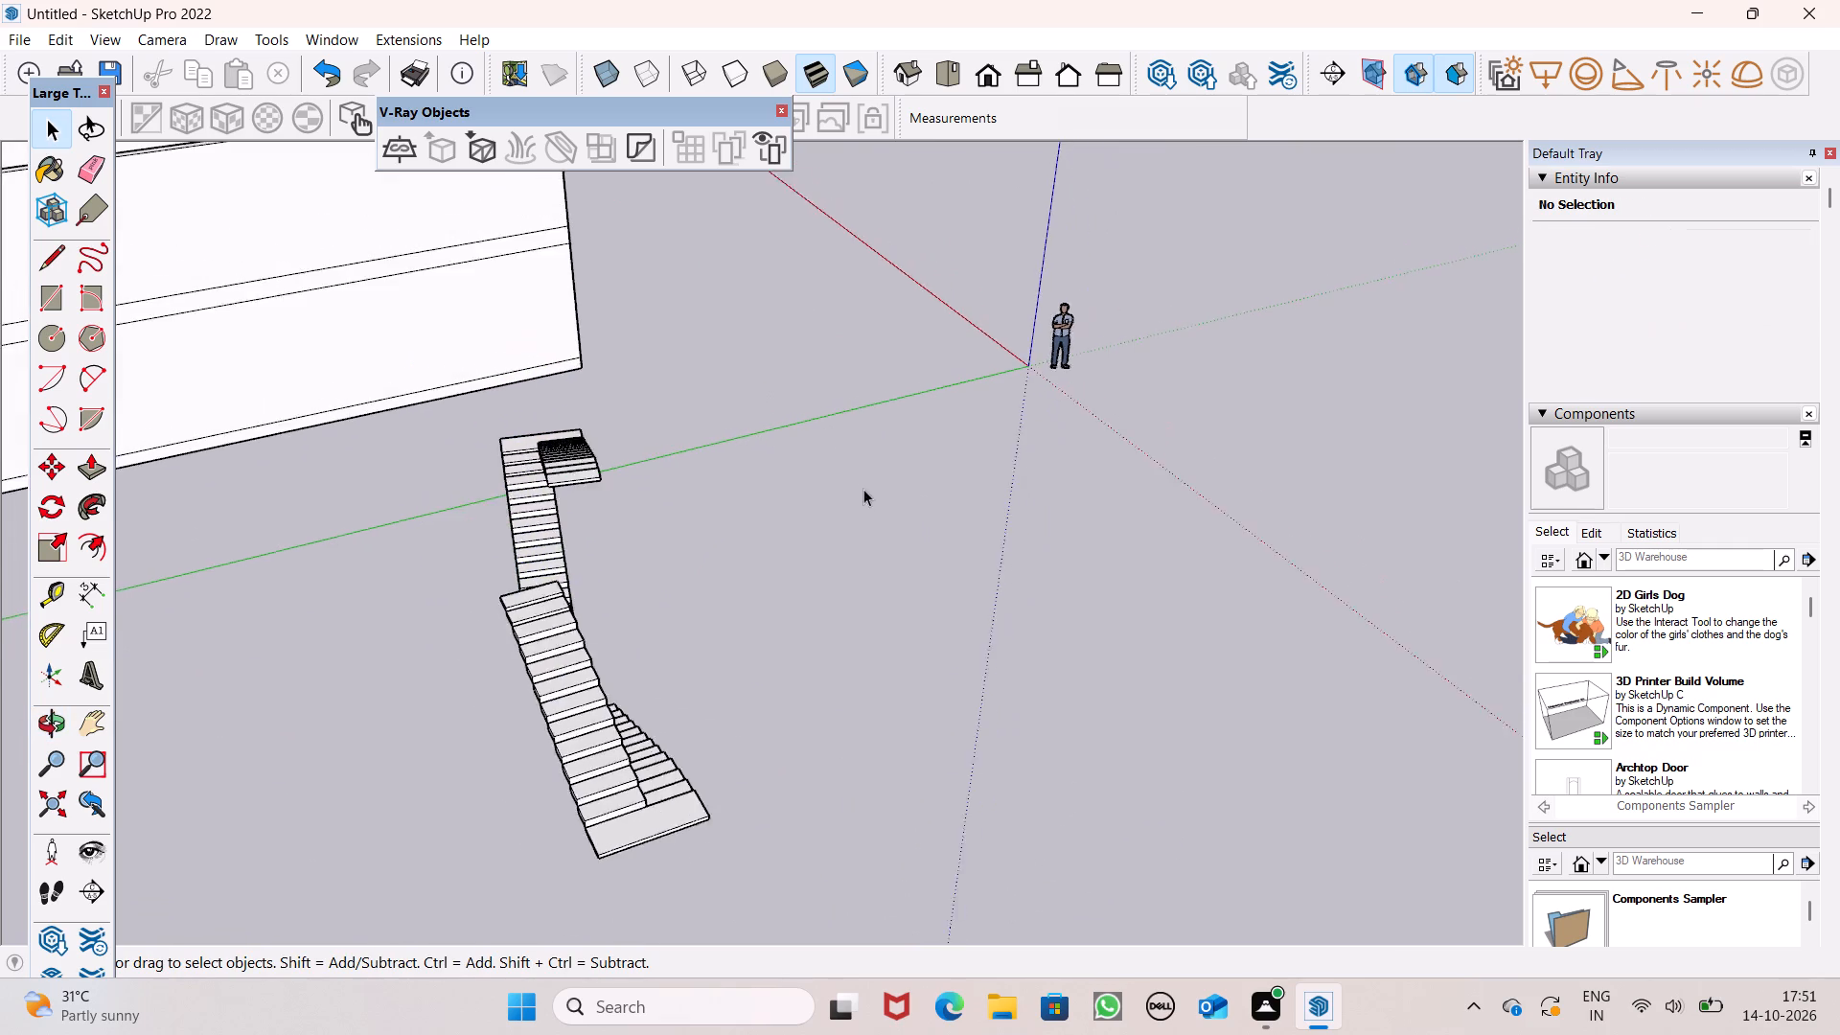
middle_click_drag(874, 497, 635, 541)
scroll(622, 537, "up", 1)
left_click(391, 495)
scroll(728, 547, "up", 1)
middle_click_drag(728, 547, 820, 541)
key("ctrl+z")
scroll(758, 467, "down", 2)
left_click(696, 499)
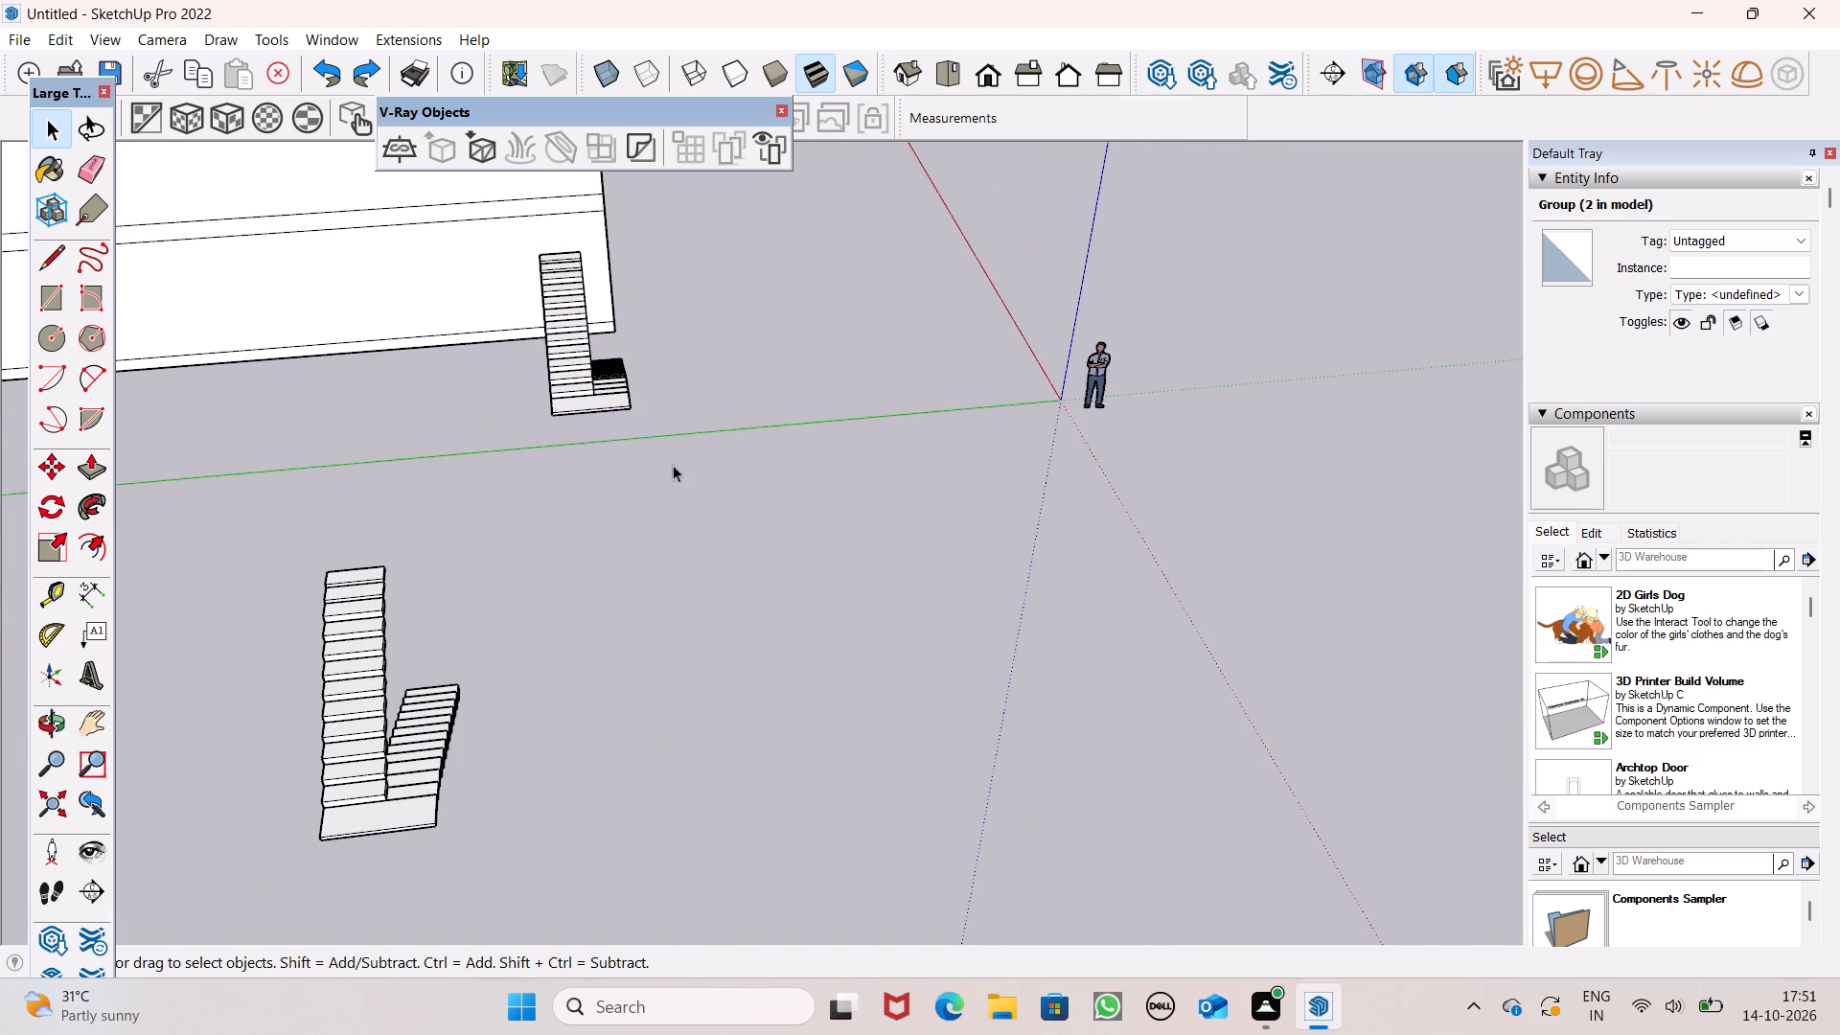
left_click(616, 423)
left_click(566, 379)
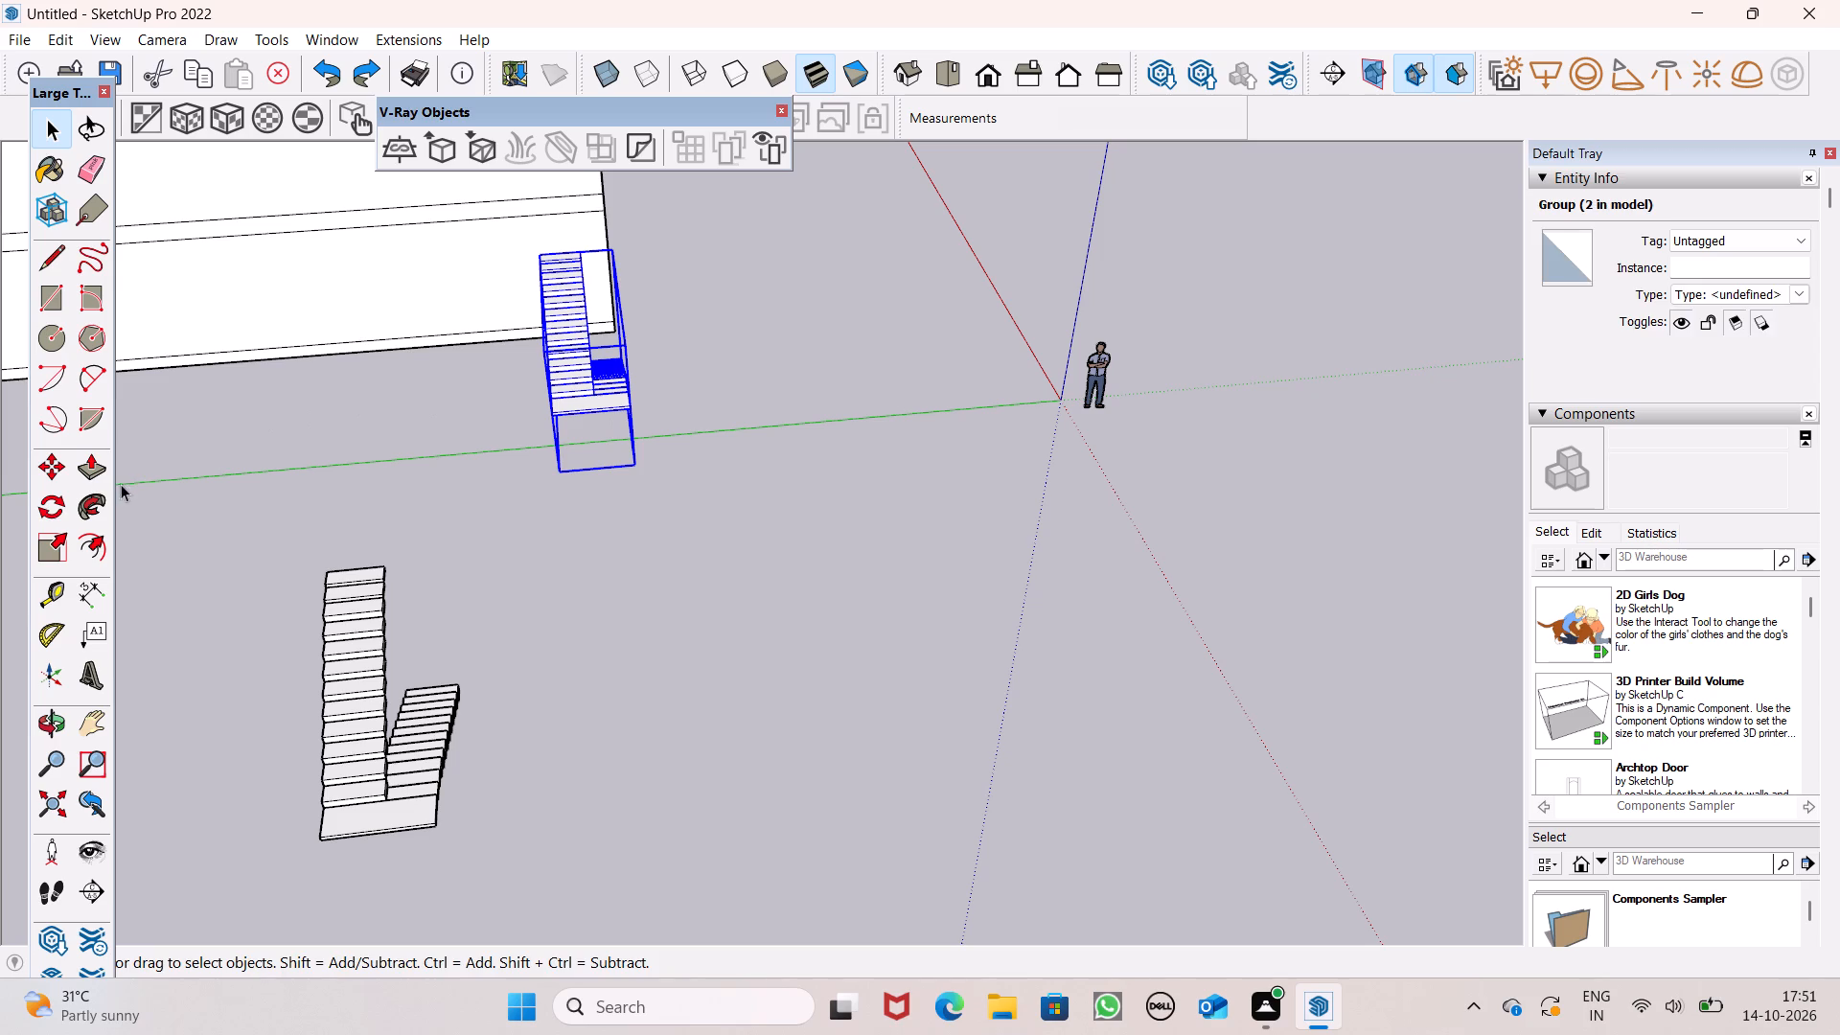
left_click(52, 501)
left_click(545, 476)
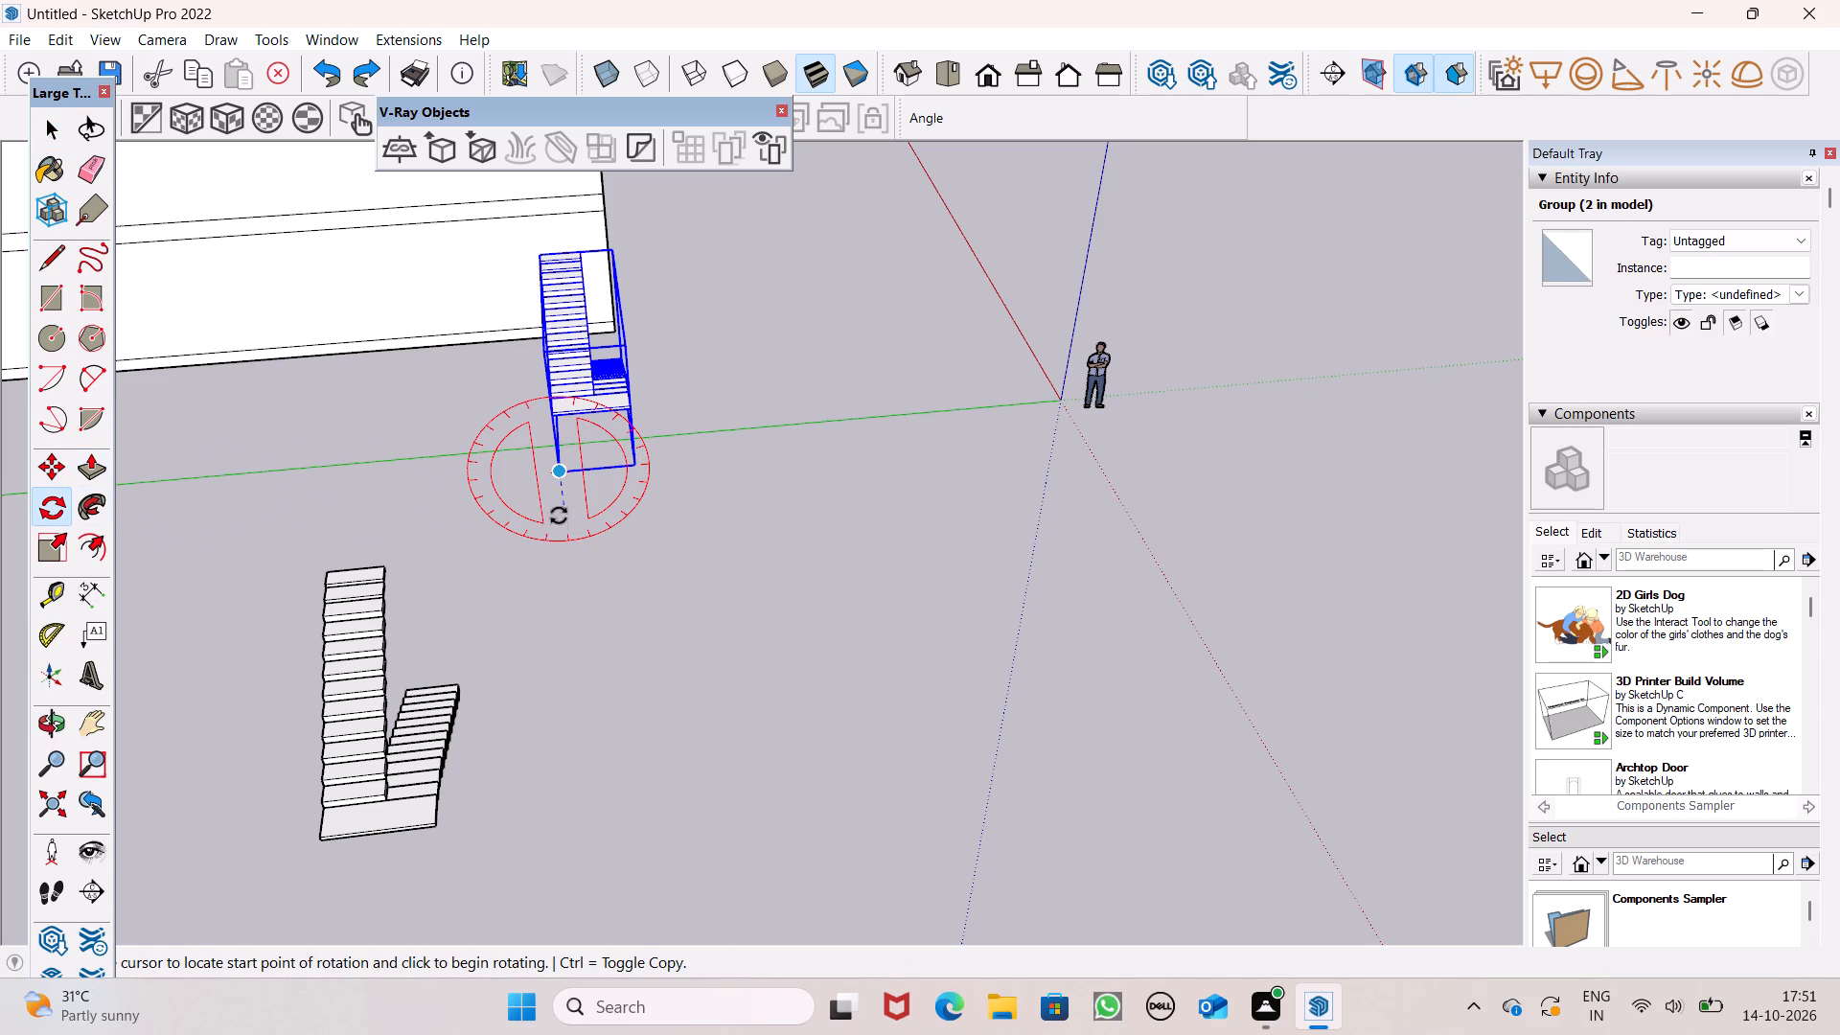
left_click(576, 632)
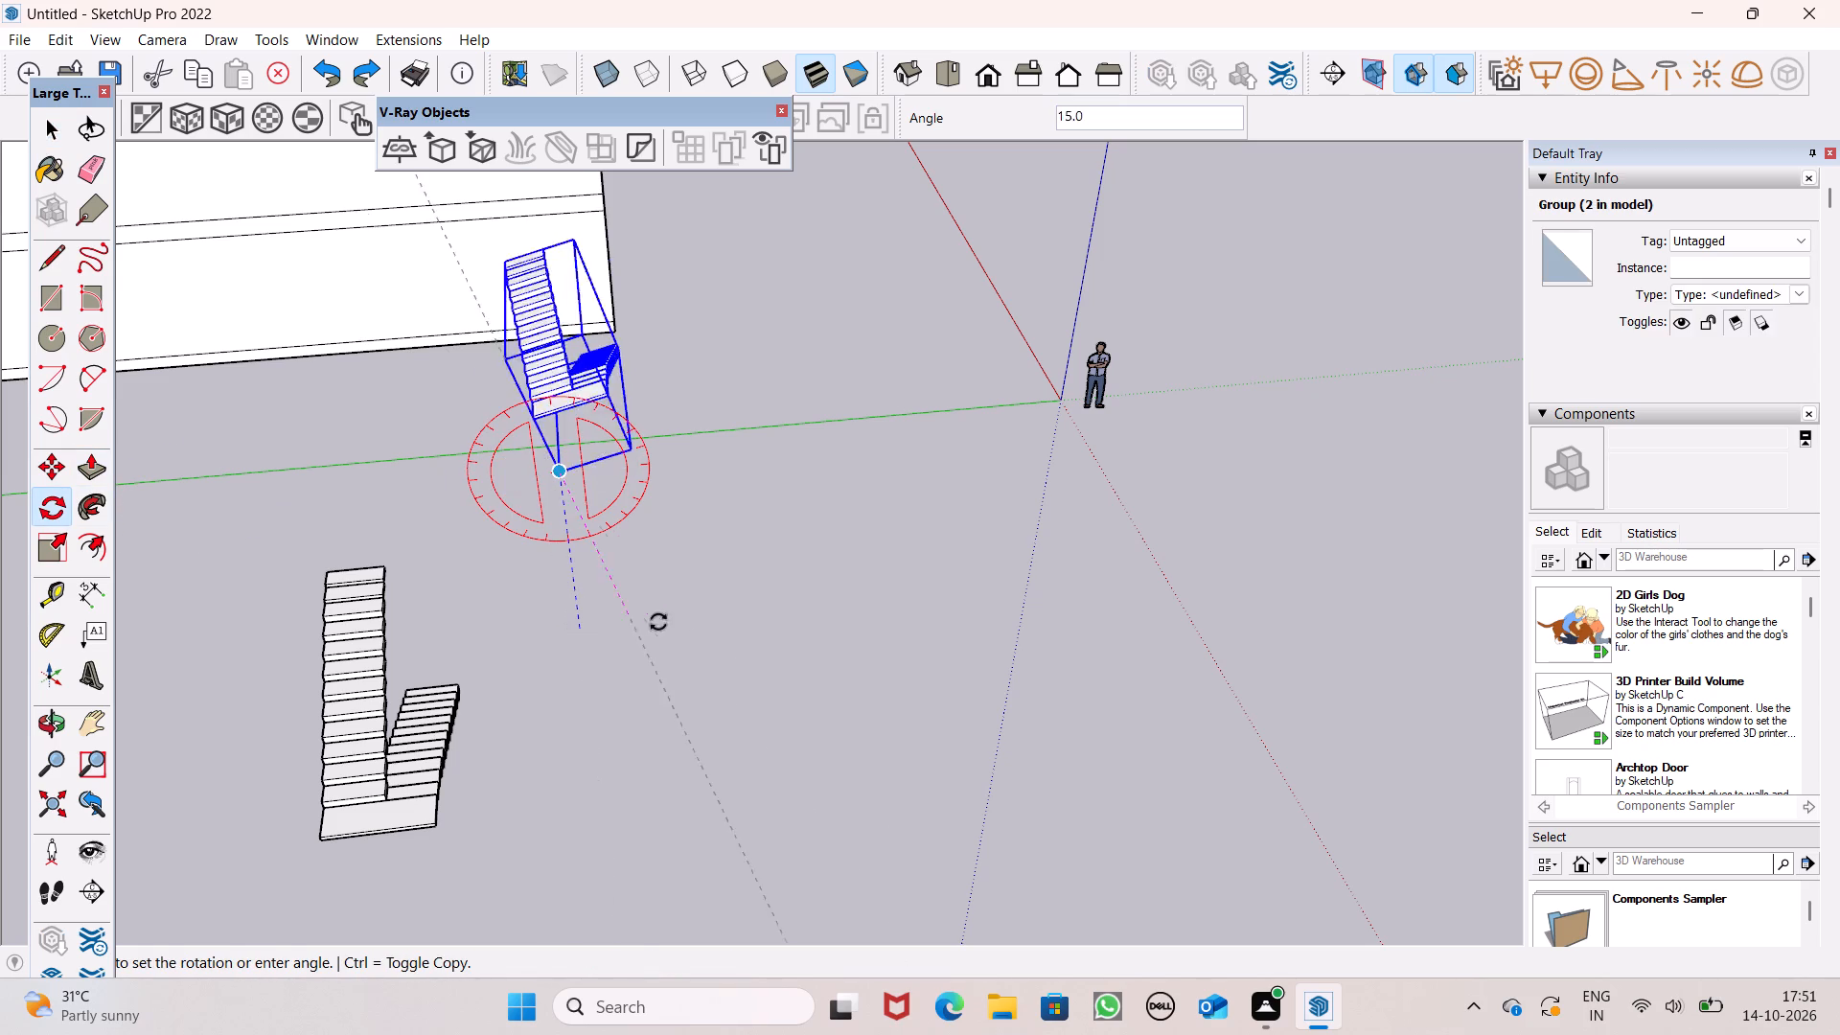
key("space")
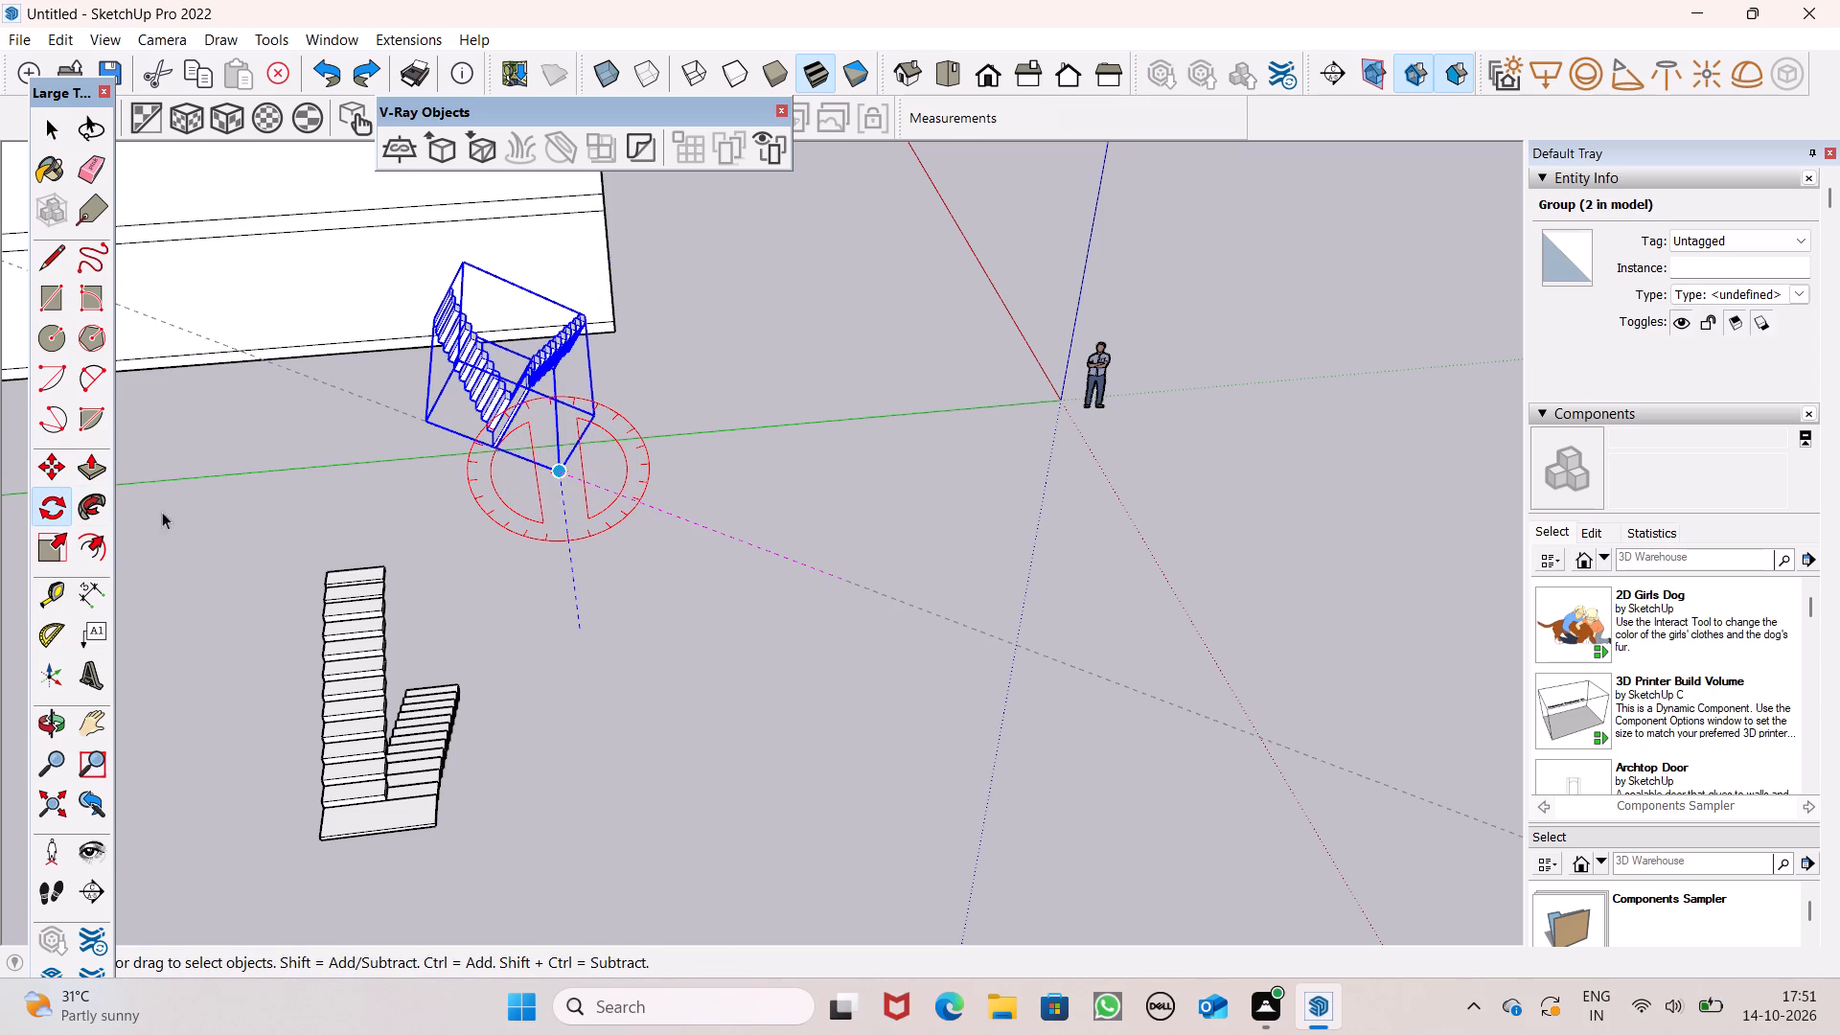
Rotate the staircase group nearer the building about half a turn around the vertical axis so it faces opposite to the other staircase.
left_click(48, 506)
left_click(545, 492)
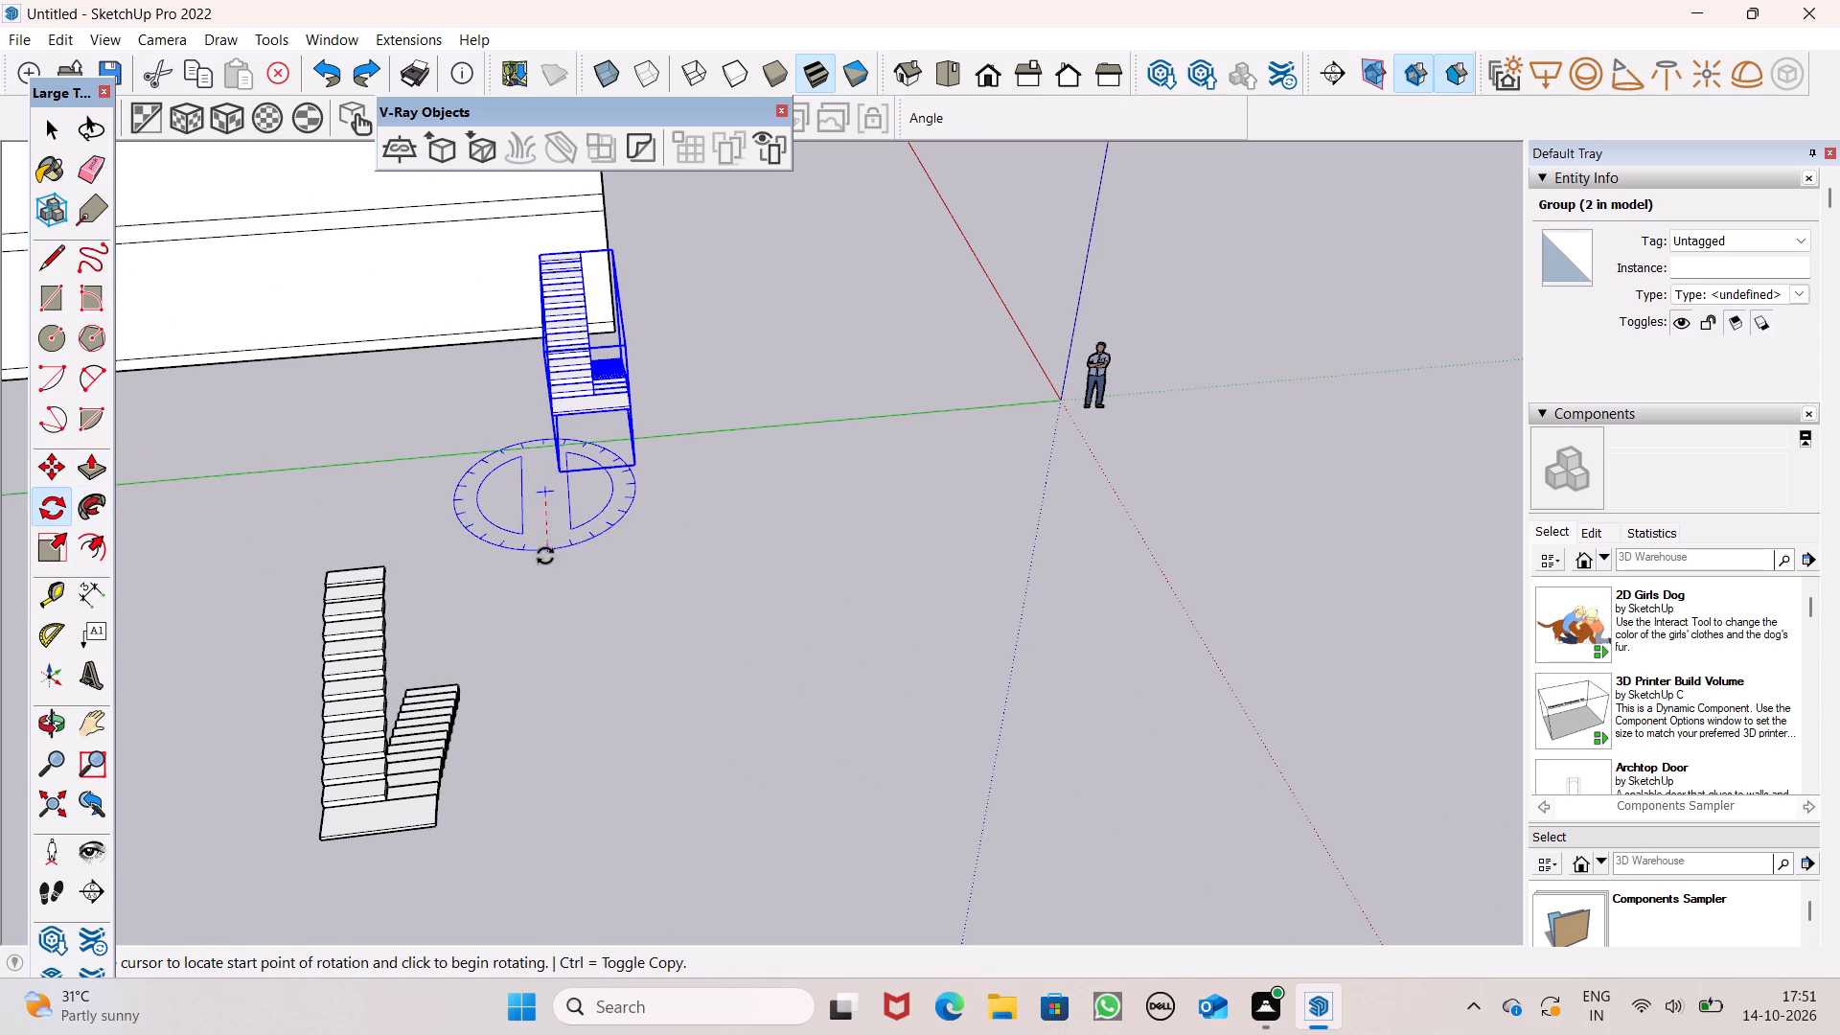
left_click(544, 581)
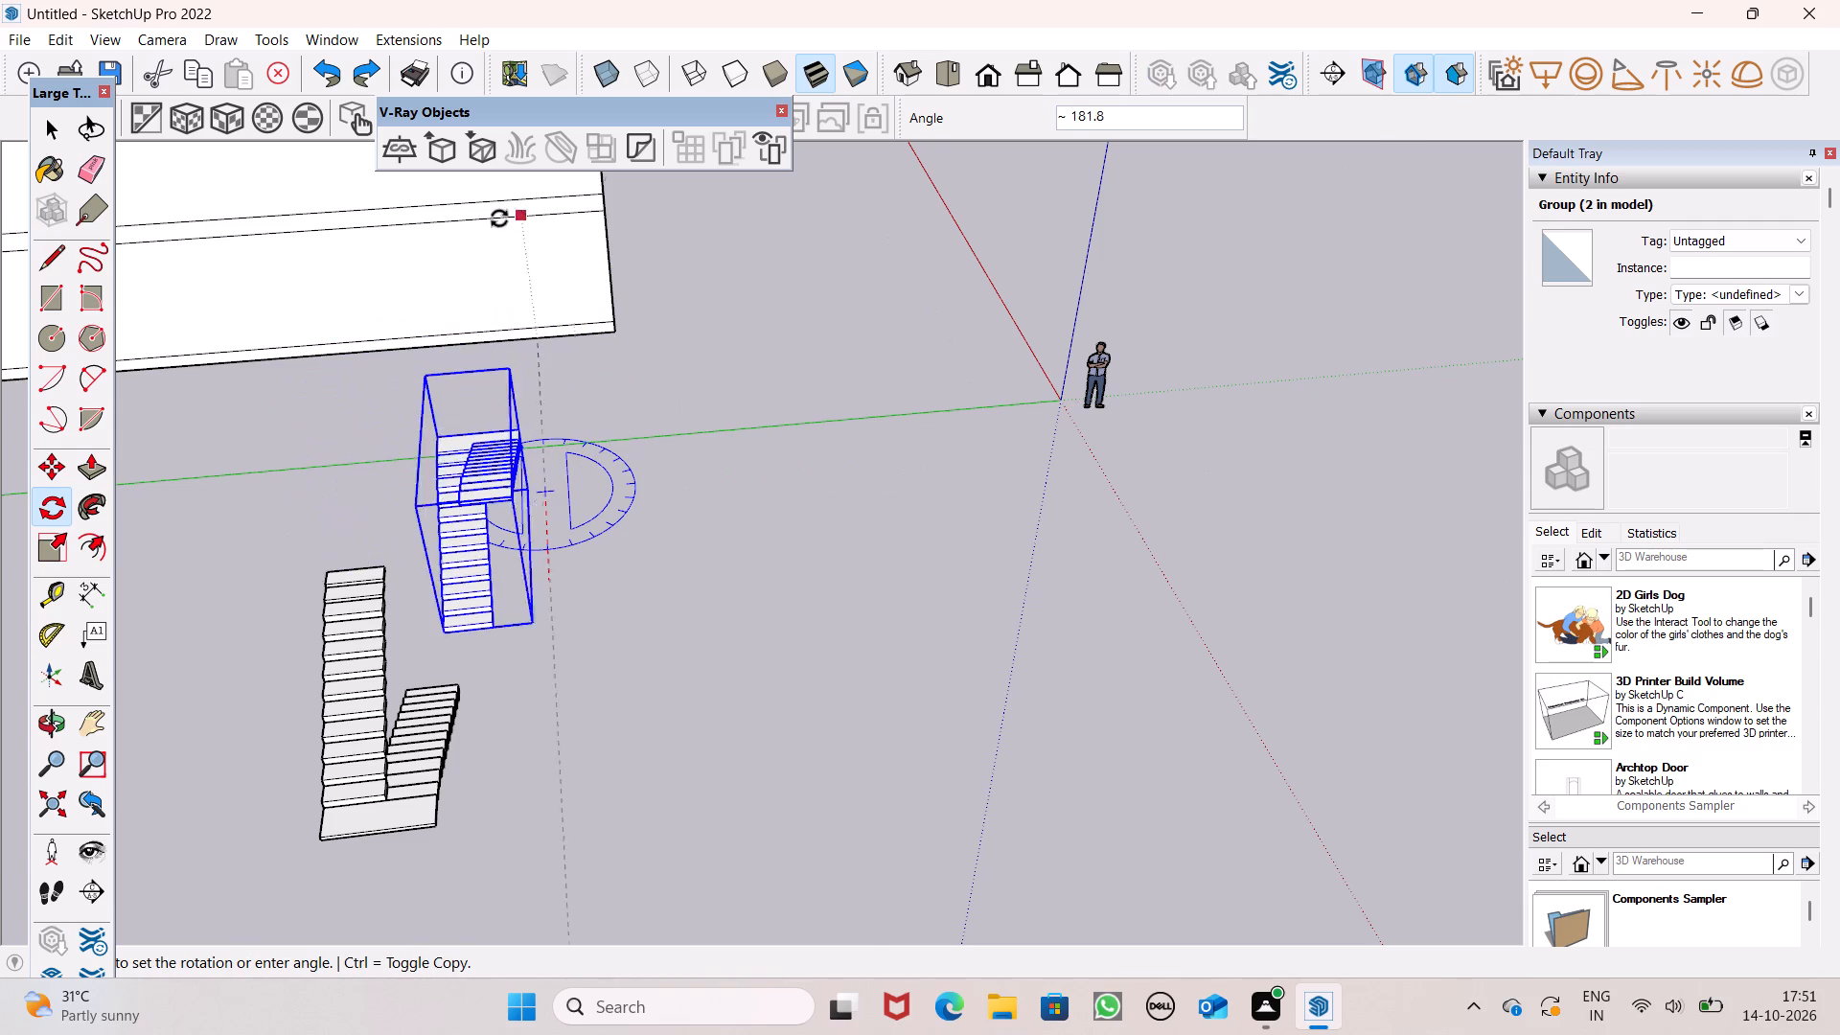
left_click(530, 305)
key("space")
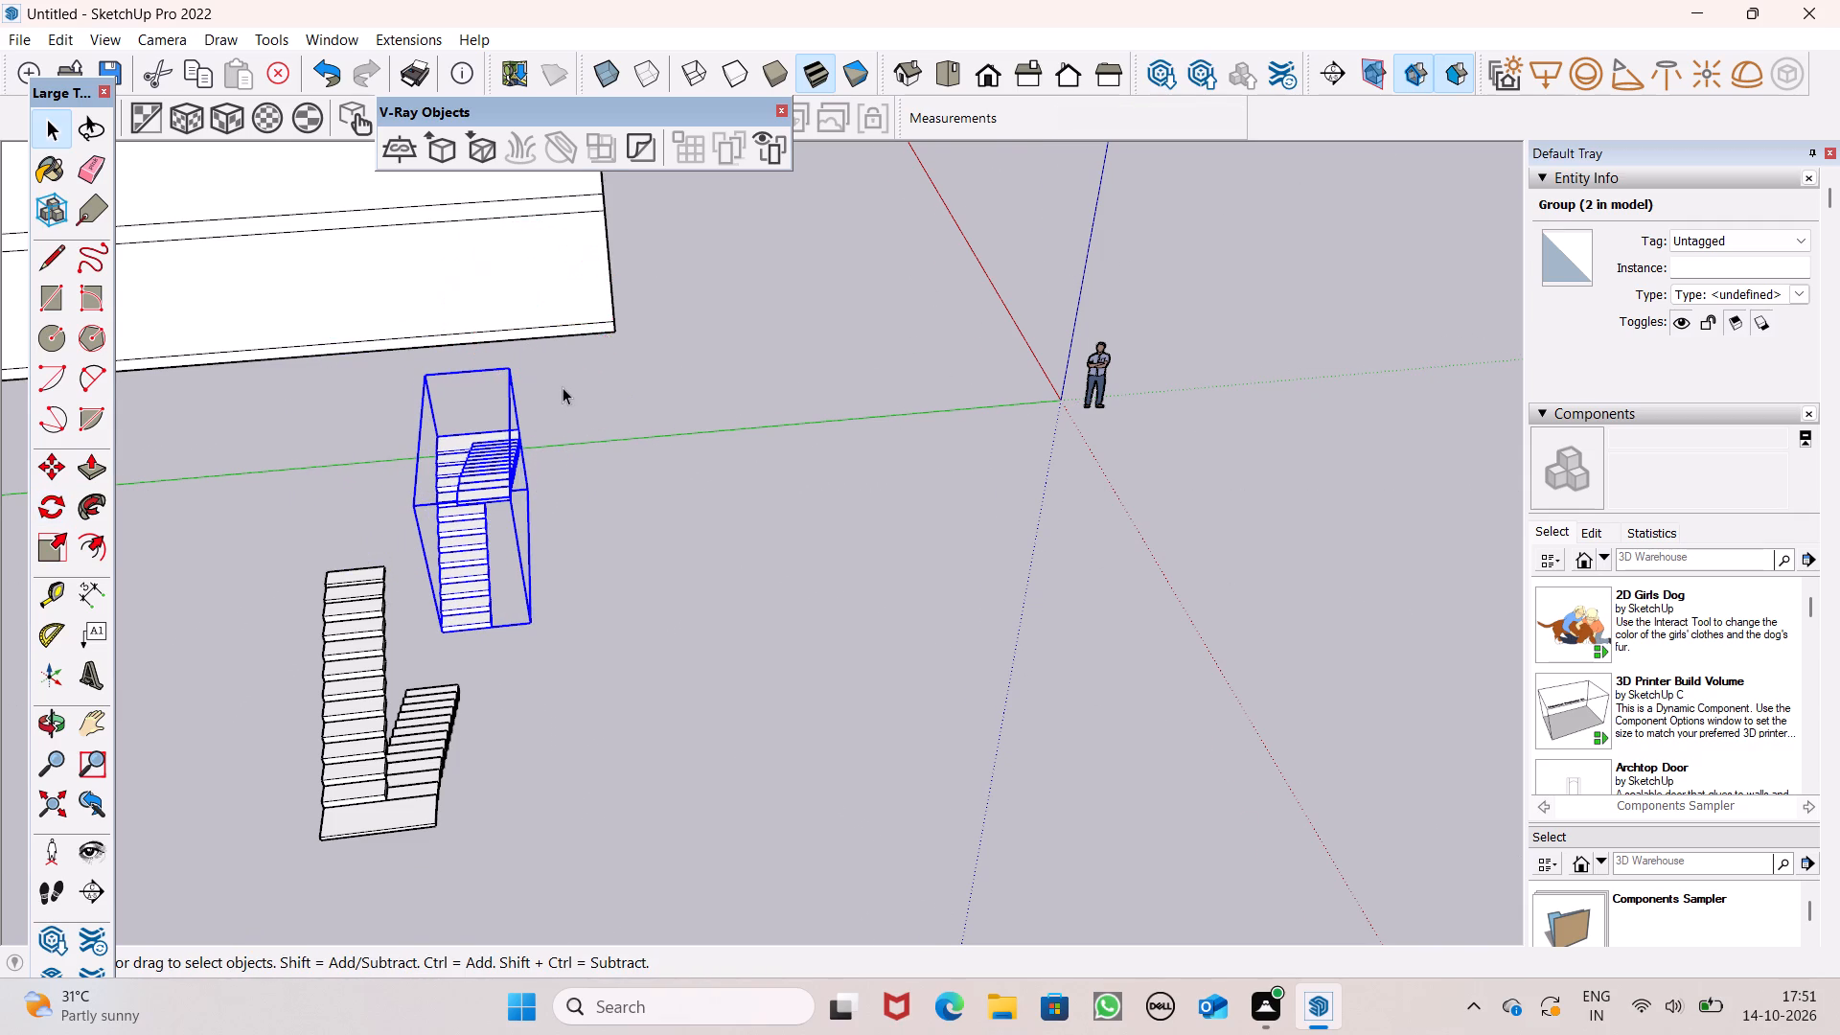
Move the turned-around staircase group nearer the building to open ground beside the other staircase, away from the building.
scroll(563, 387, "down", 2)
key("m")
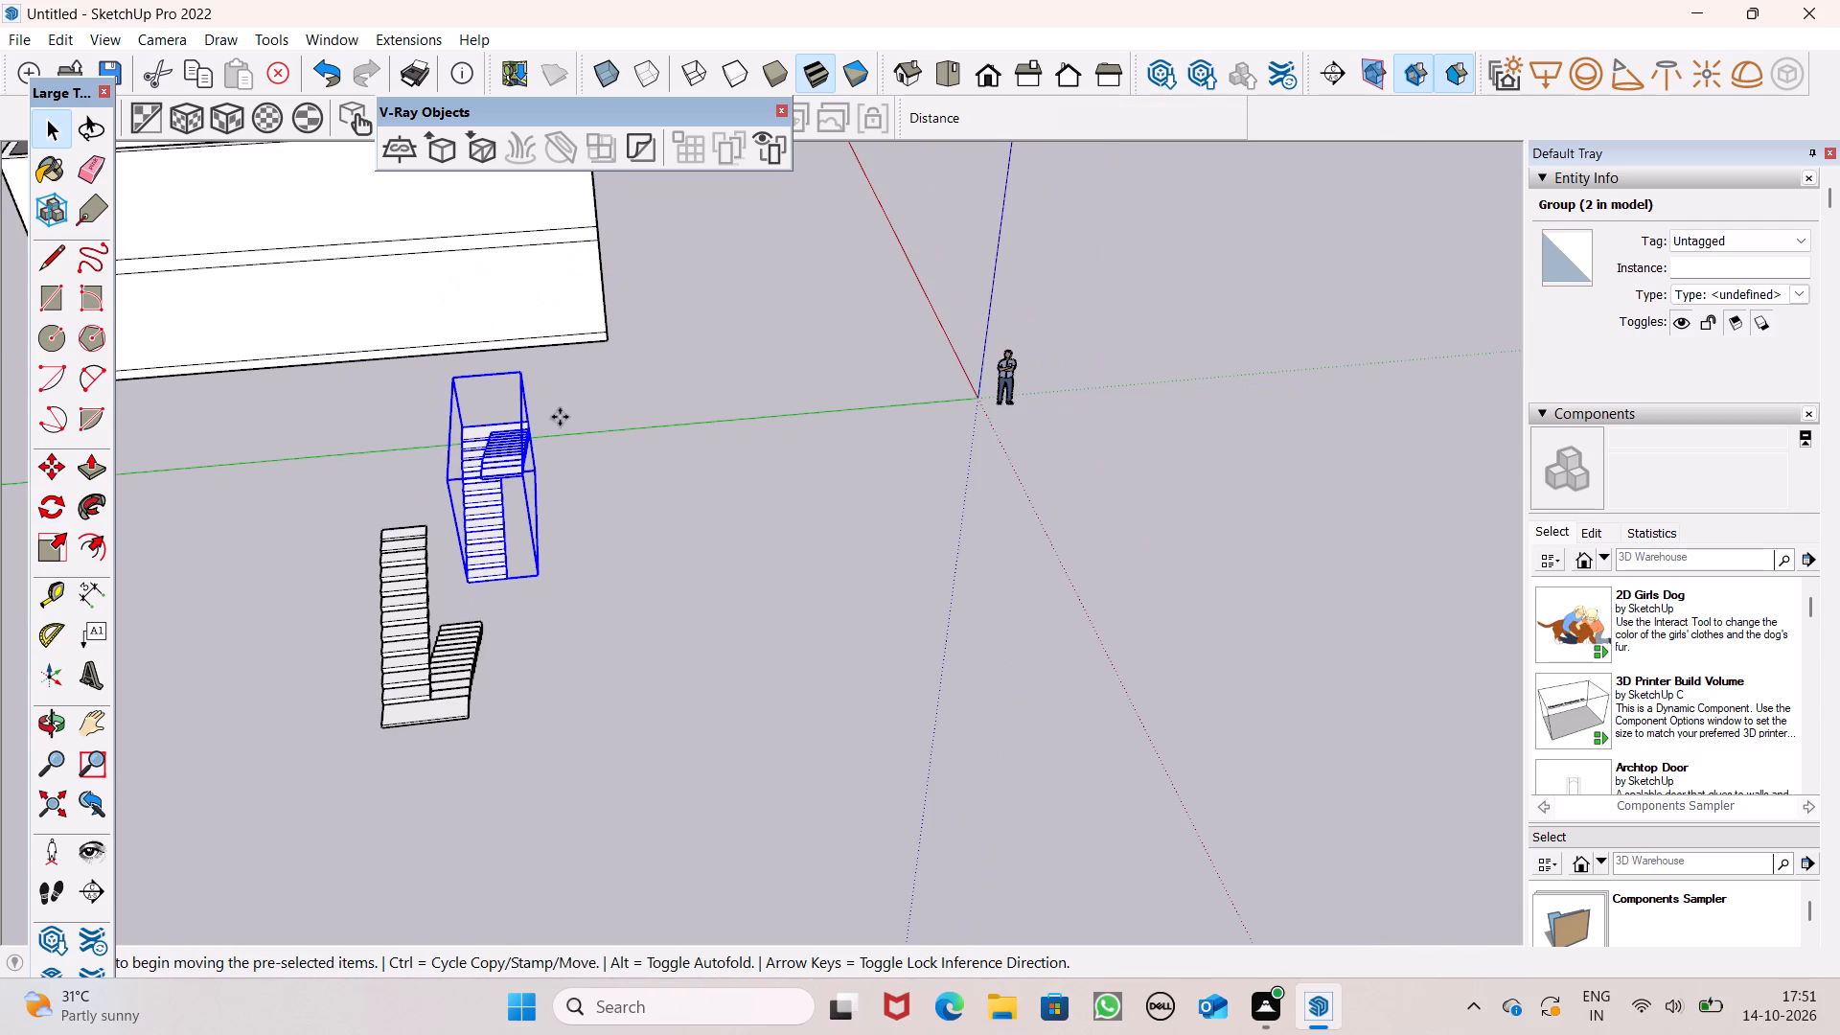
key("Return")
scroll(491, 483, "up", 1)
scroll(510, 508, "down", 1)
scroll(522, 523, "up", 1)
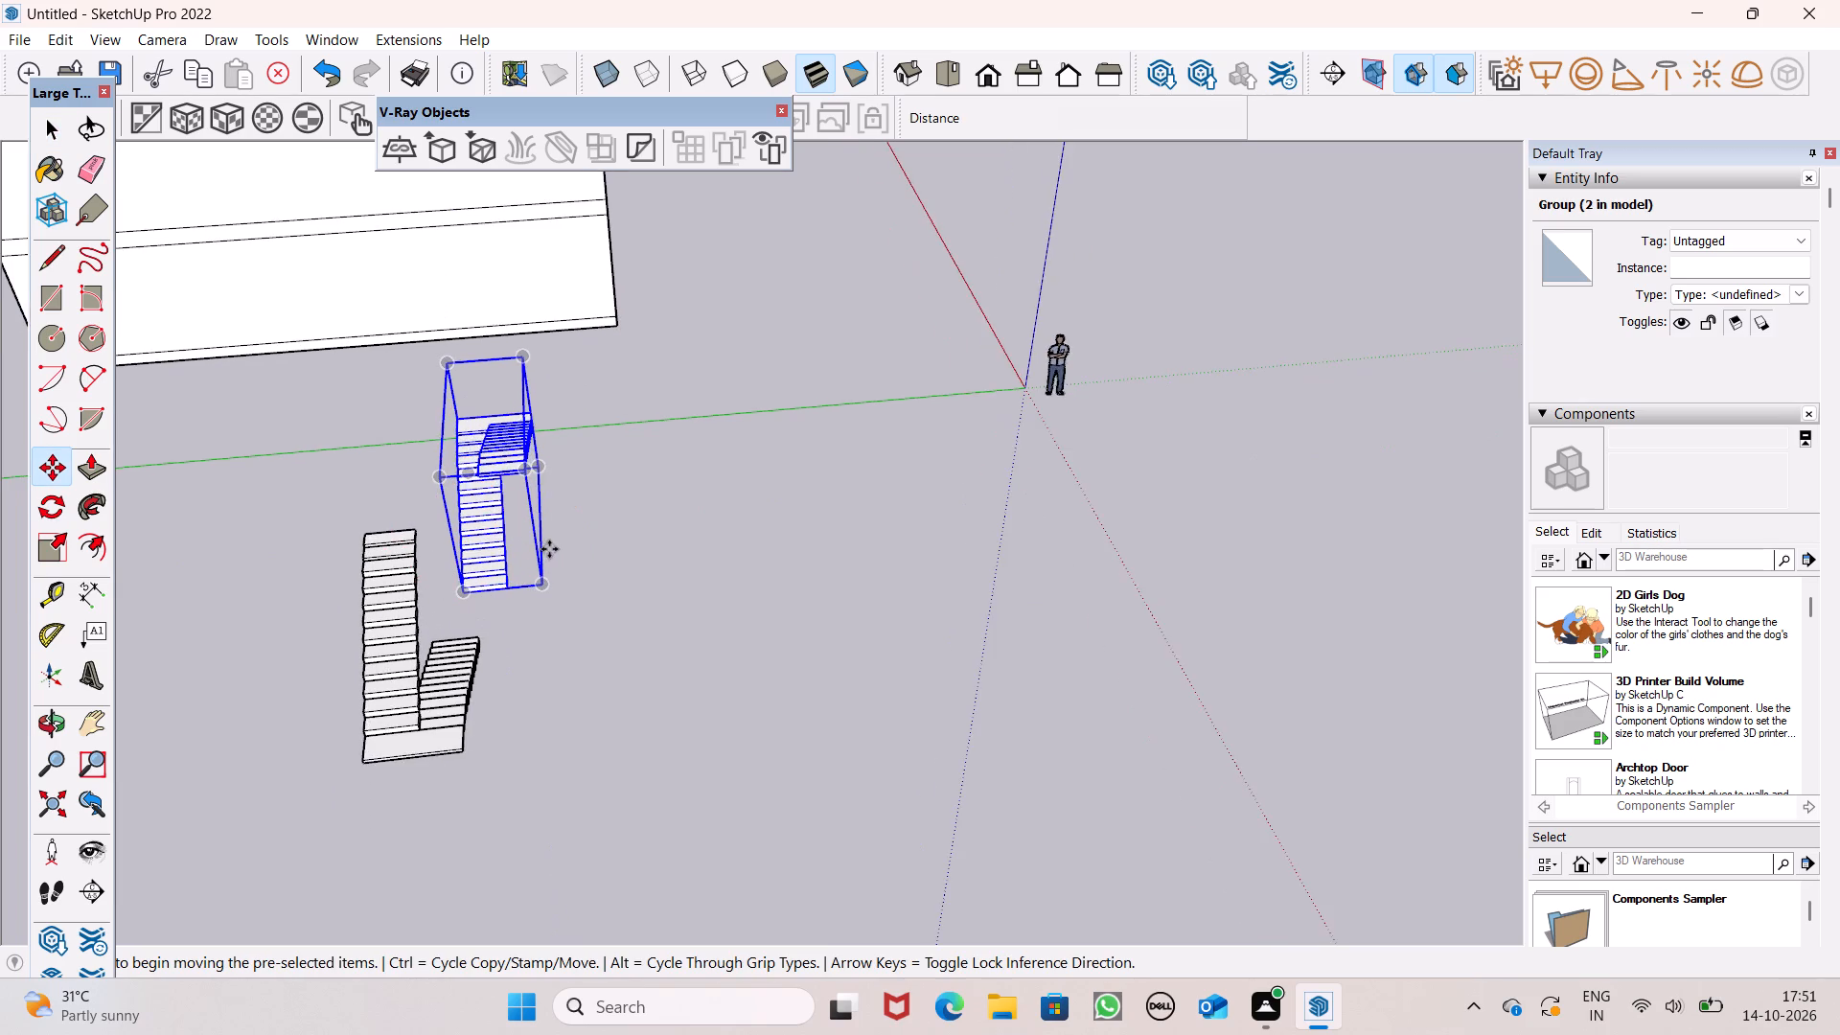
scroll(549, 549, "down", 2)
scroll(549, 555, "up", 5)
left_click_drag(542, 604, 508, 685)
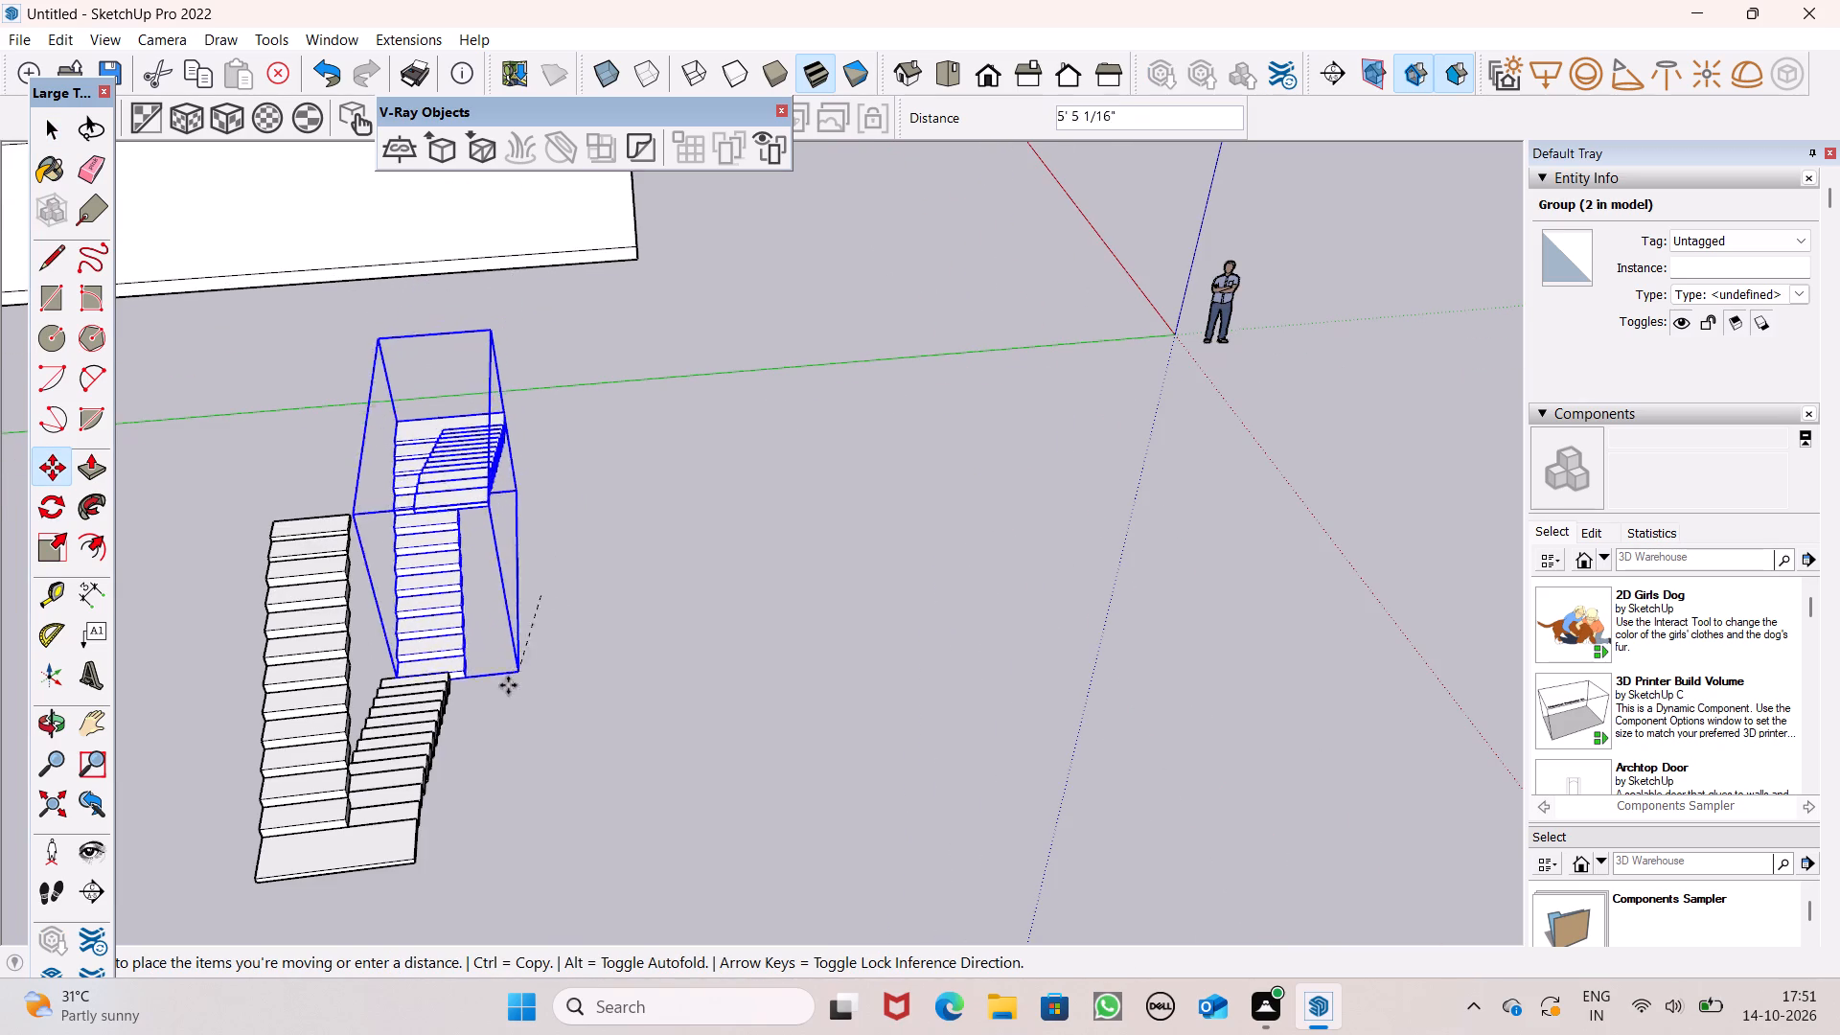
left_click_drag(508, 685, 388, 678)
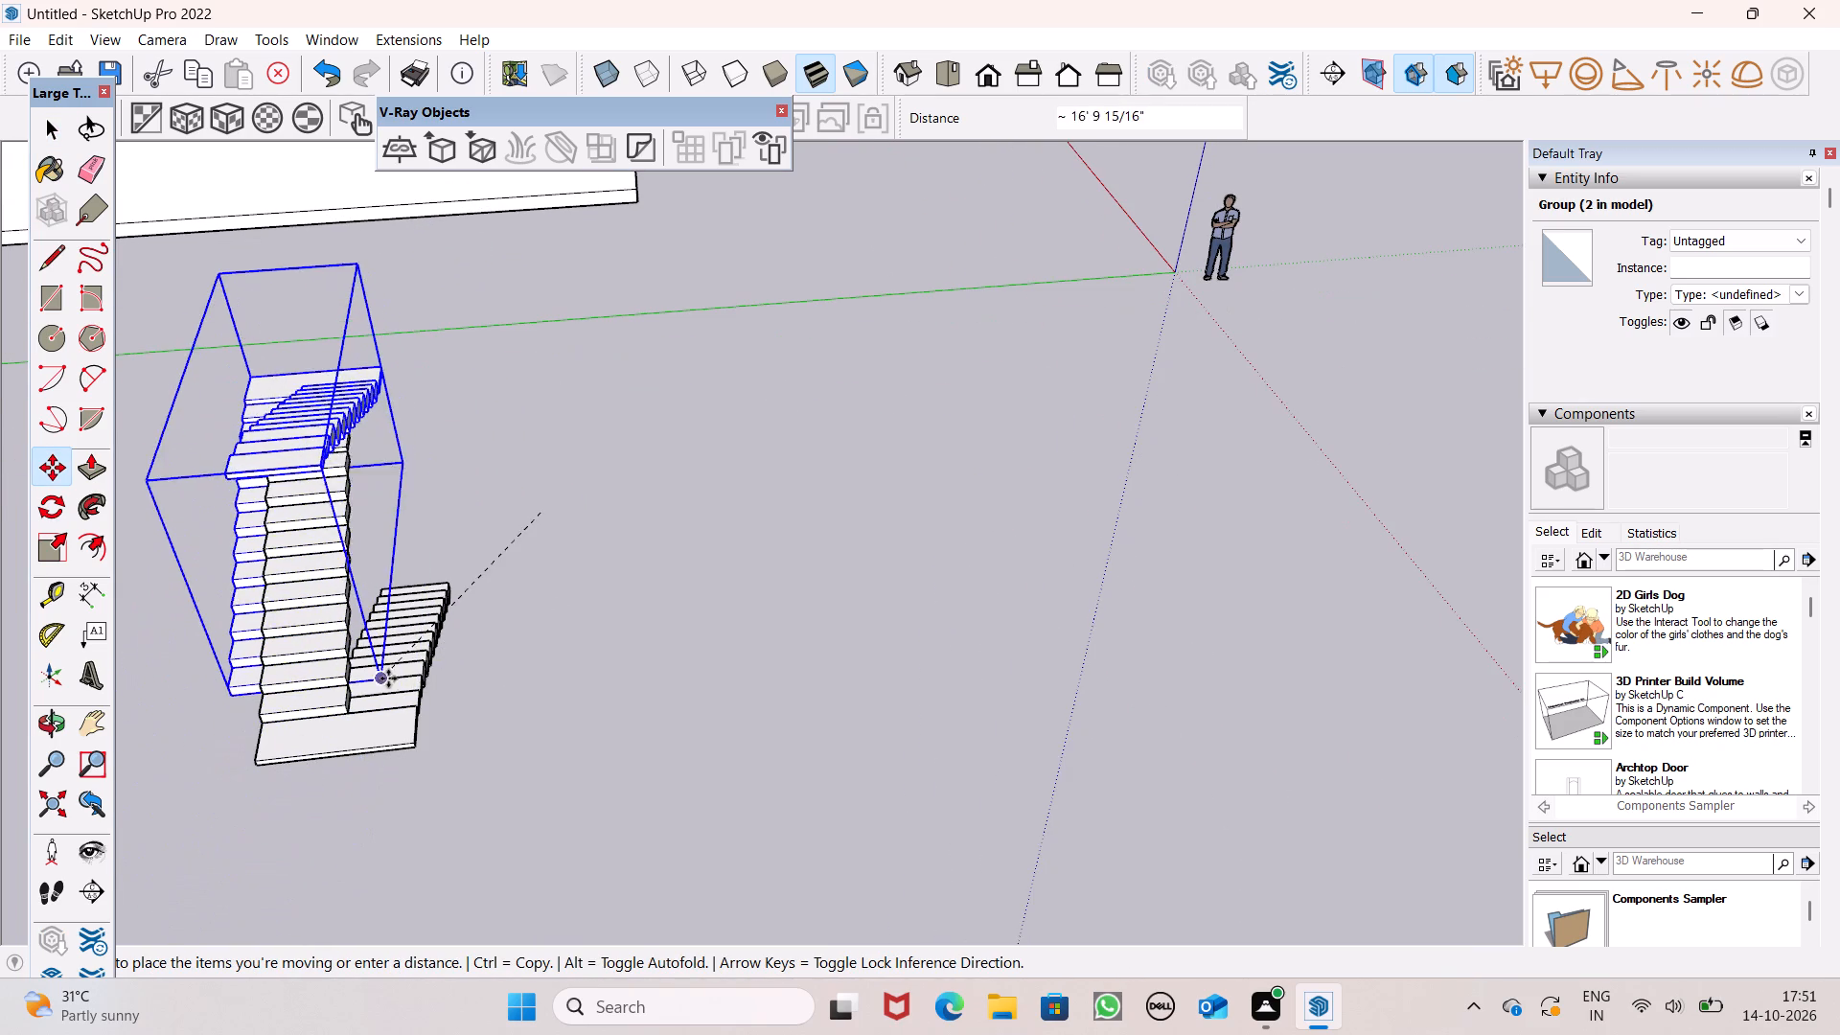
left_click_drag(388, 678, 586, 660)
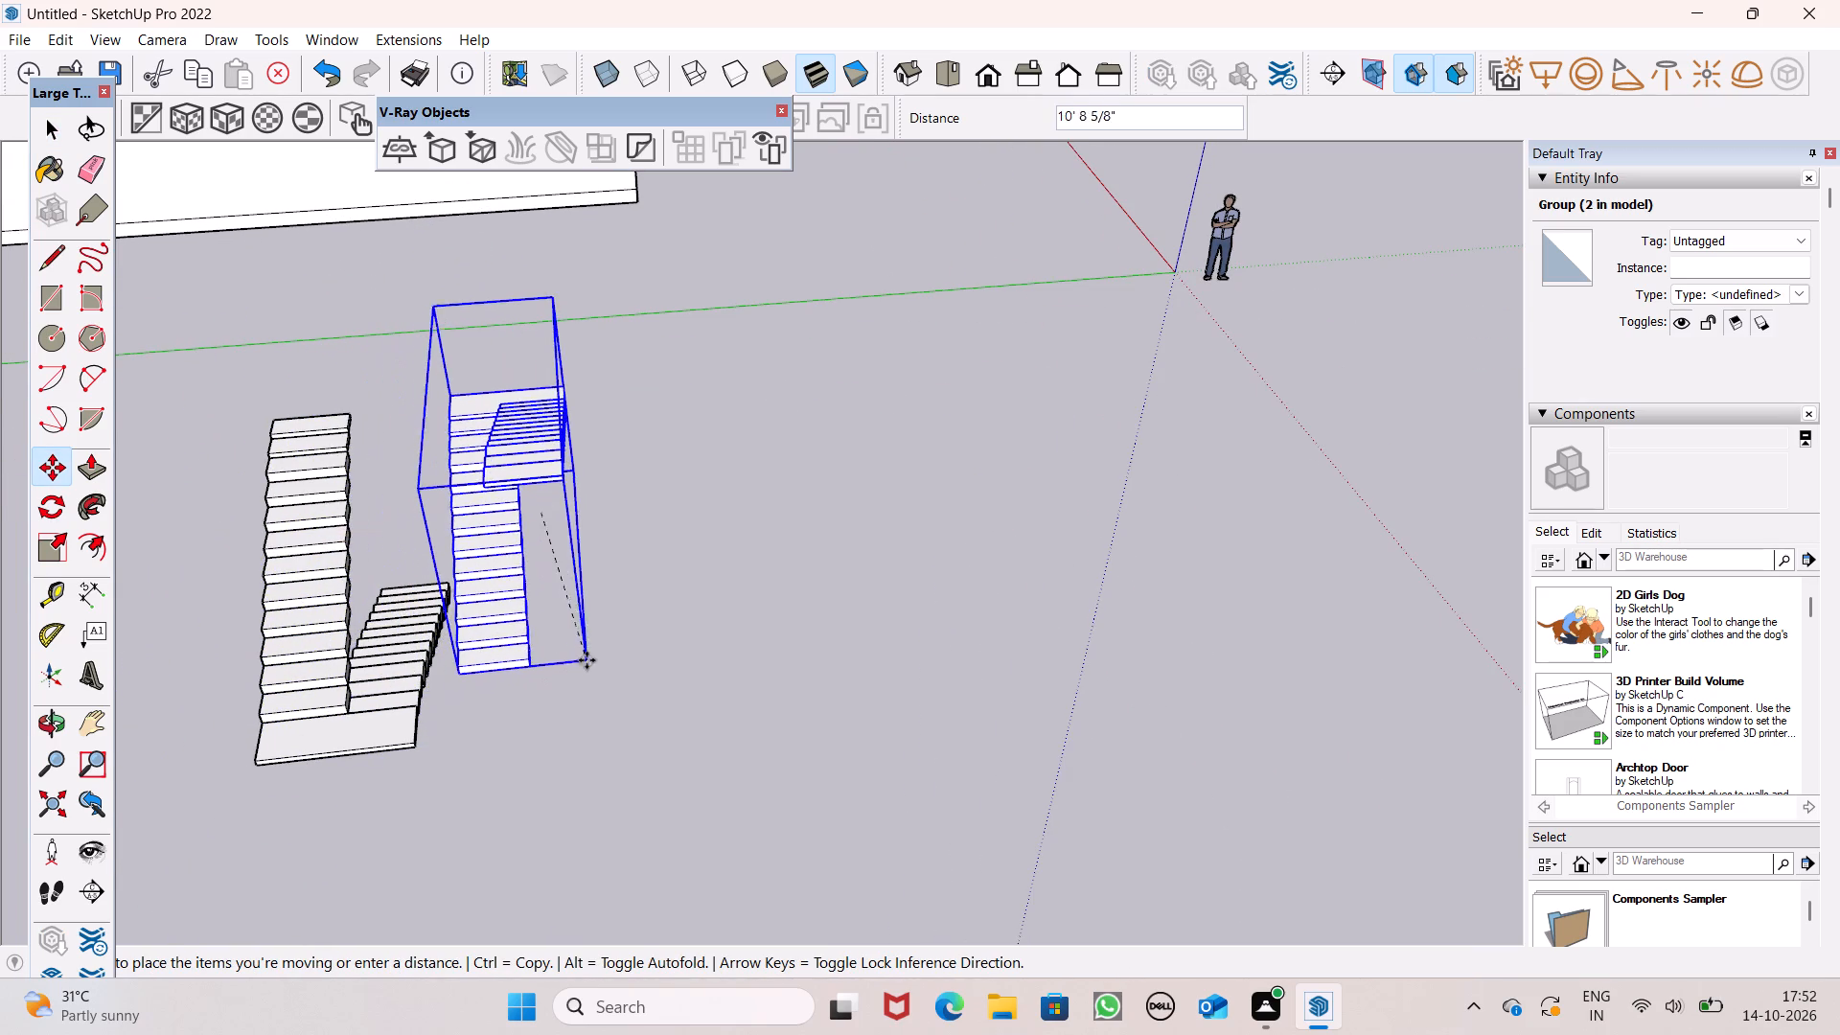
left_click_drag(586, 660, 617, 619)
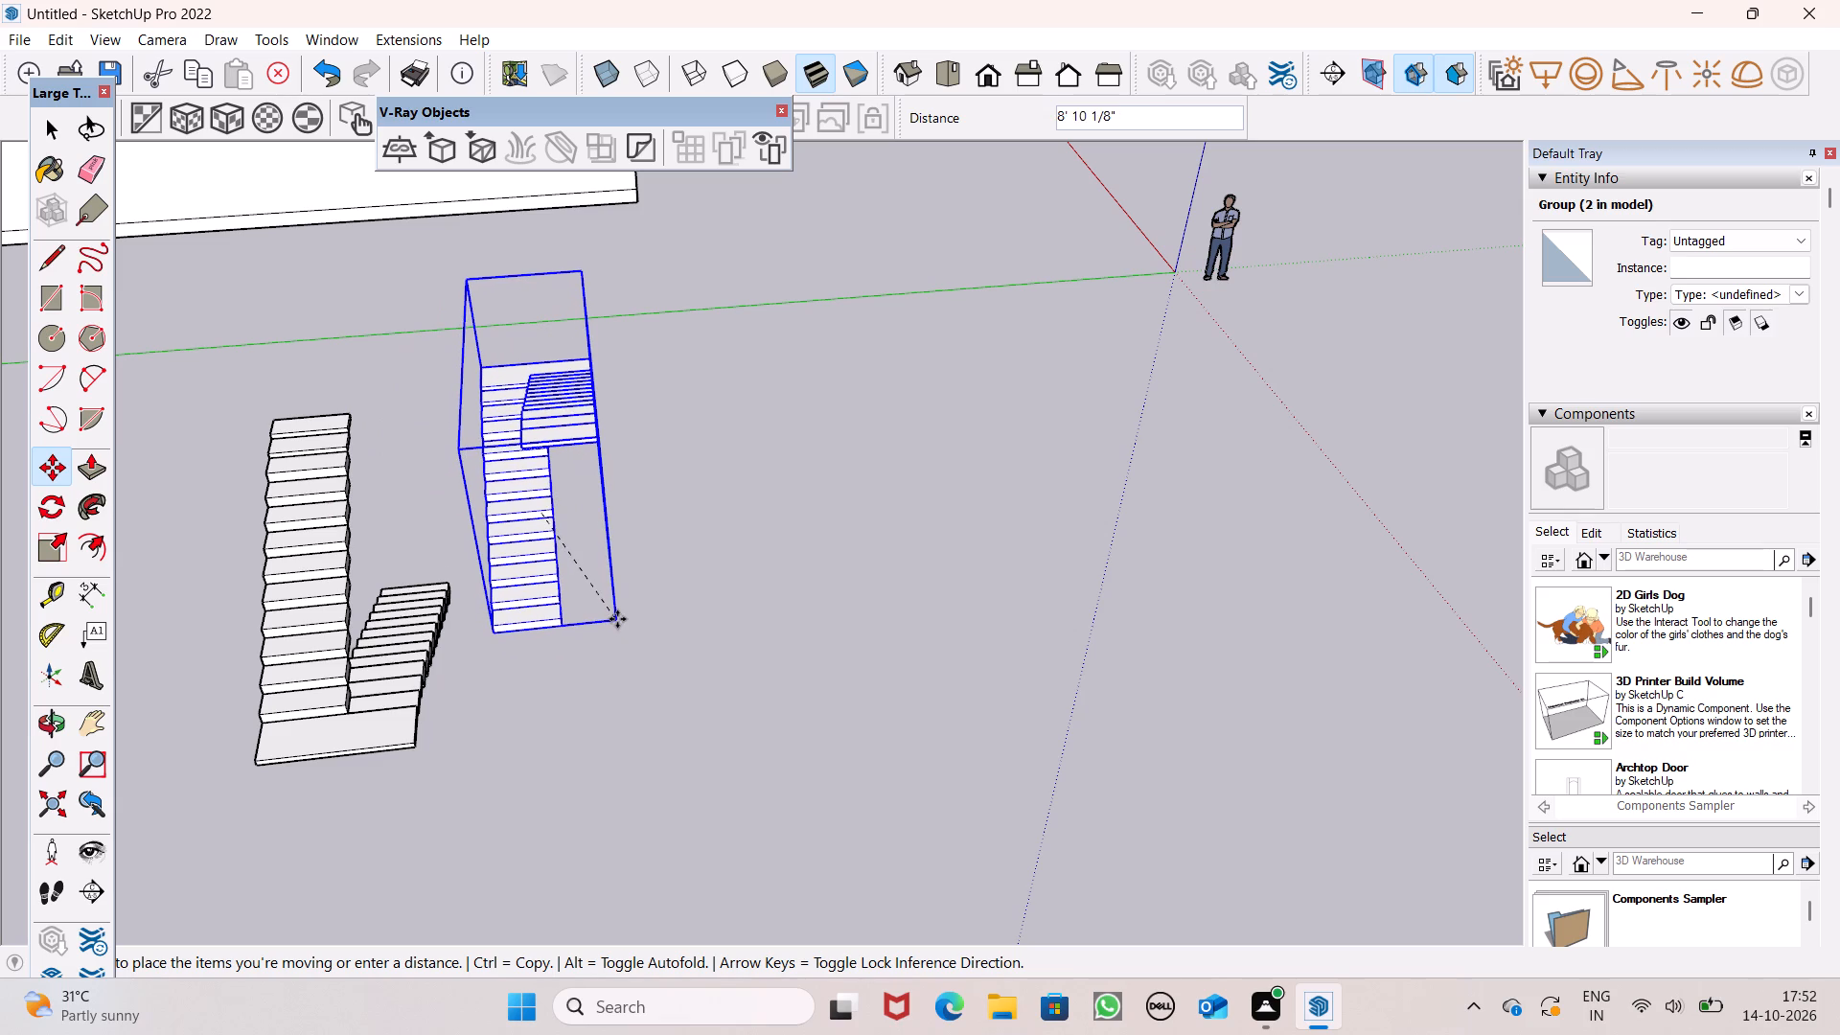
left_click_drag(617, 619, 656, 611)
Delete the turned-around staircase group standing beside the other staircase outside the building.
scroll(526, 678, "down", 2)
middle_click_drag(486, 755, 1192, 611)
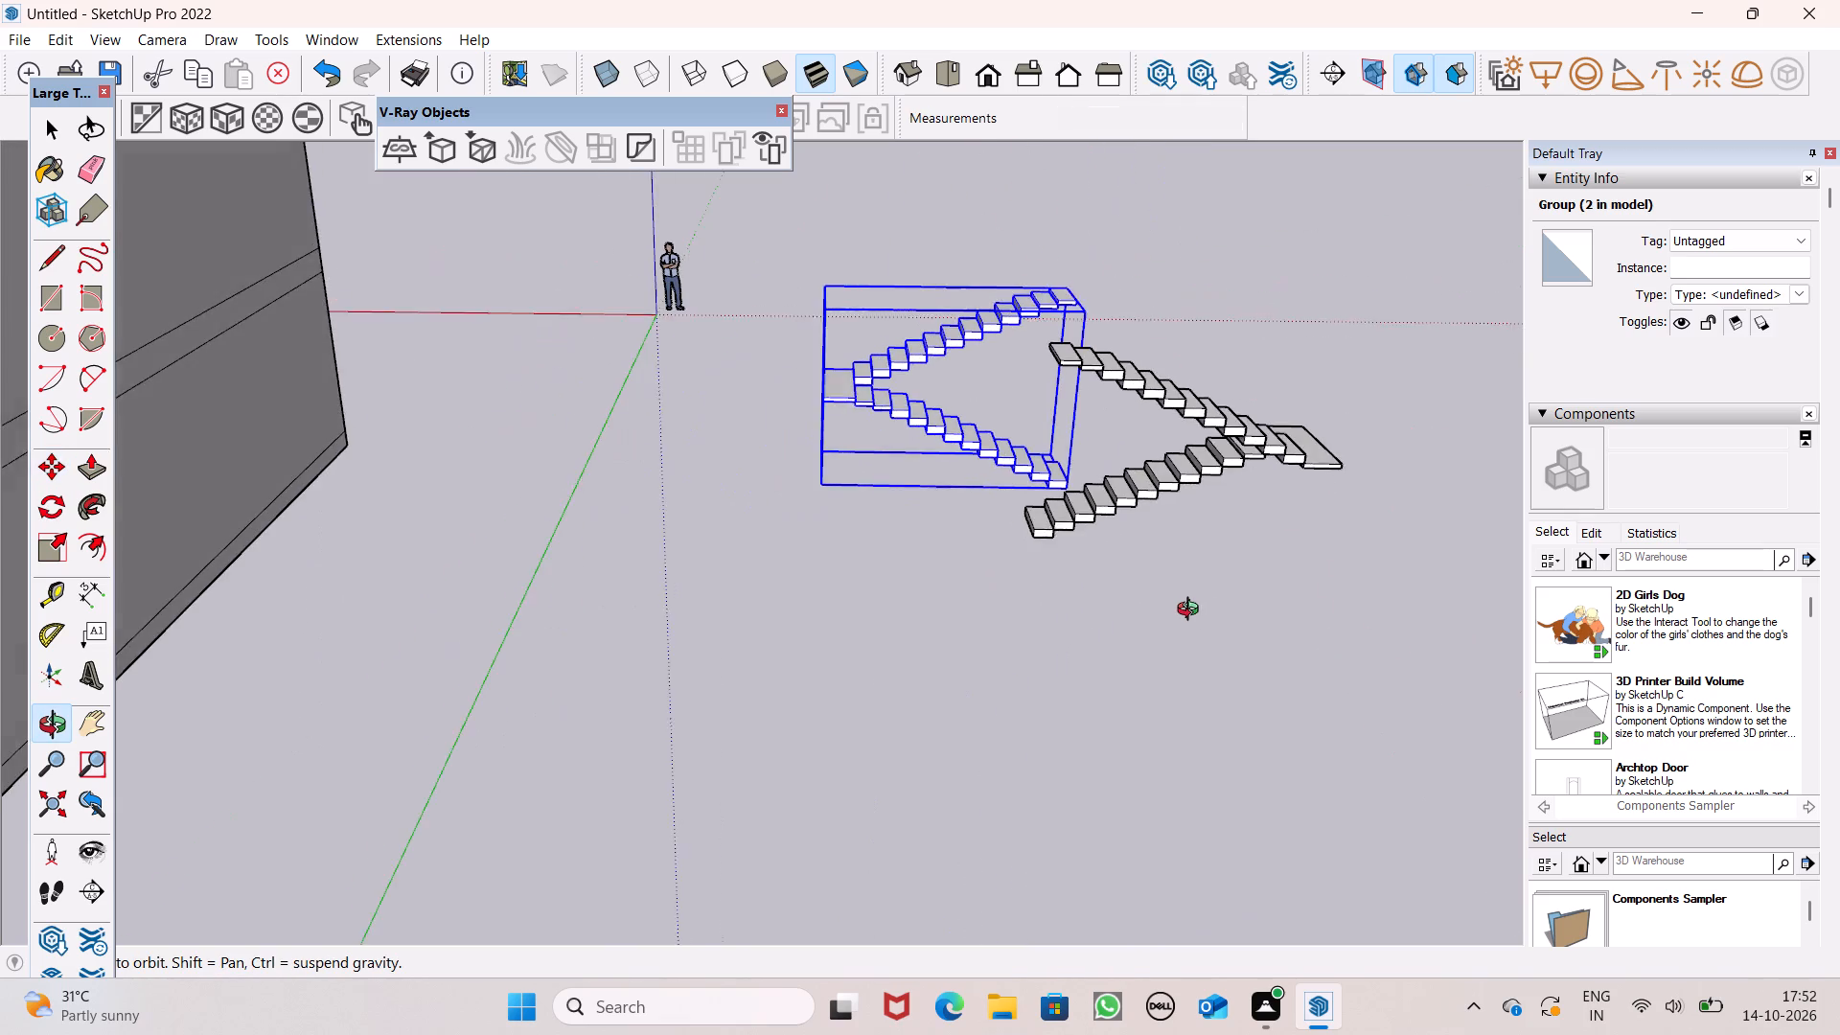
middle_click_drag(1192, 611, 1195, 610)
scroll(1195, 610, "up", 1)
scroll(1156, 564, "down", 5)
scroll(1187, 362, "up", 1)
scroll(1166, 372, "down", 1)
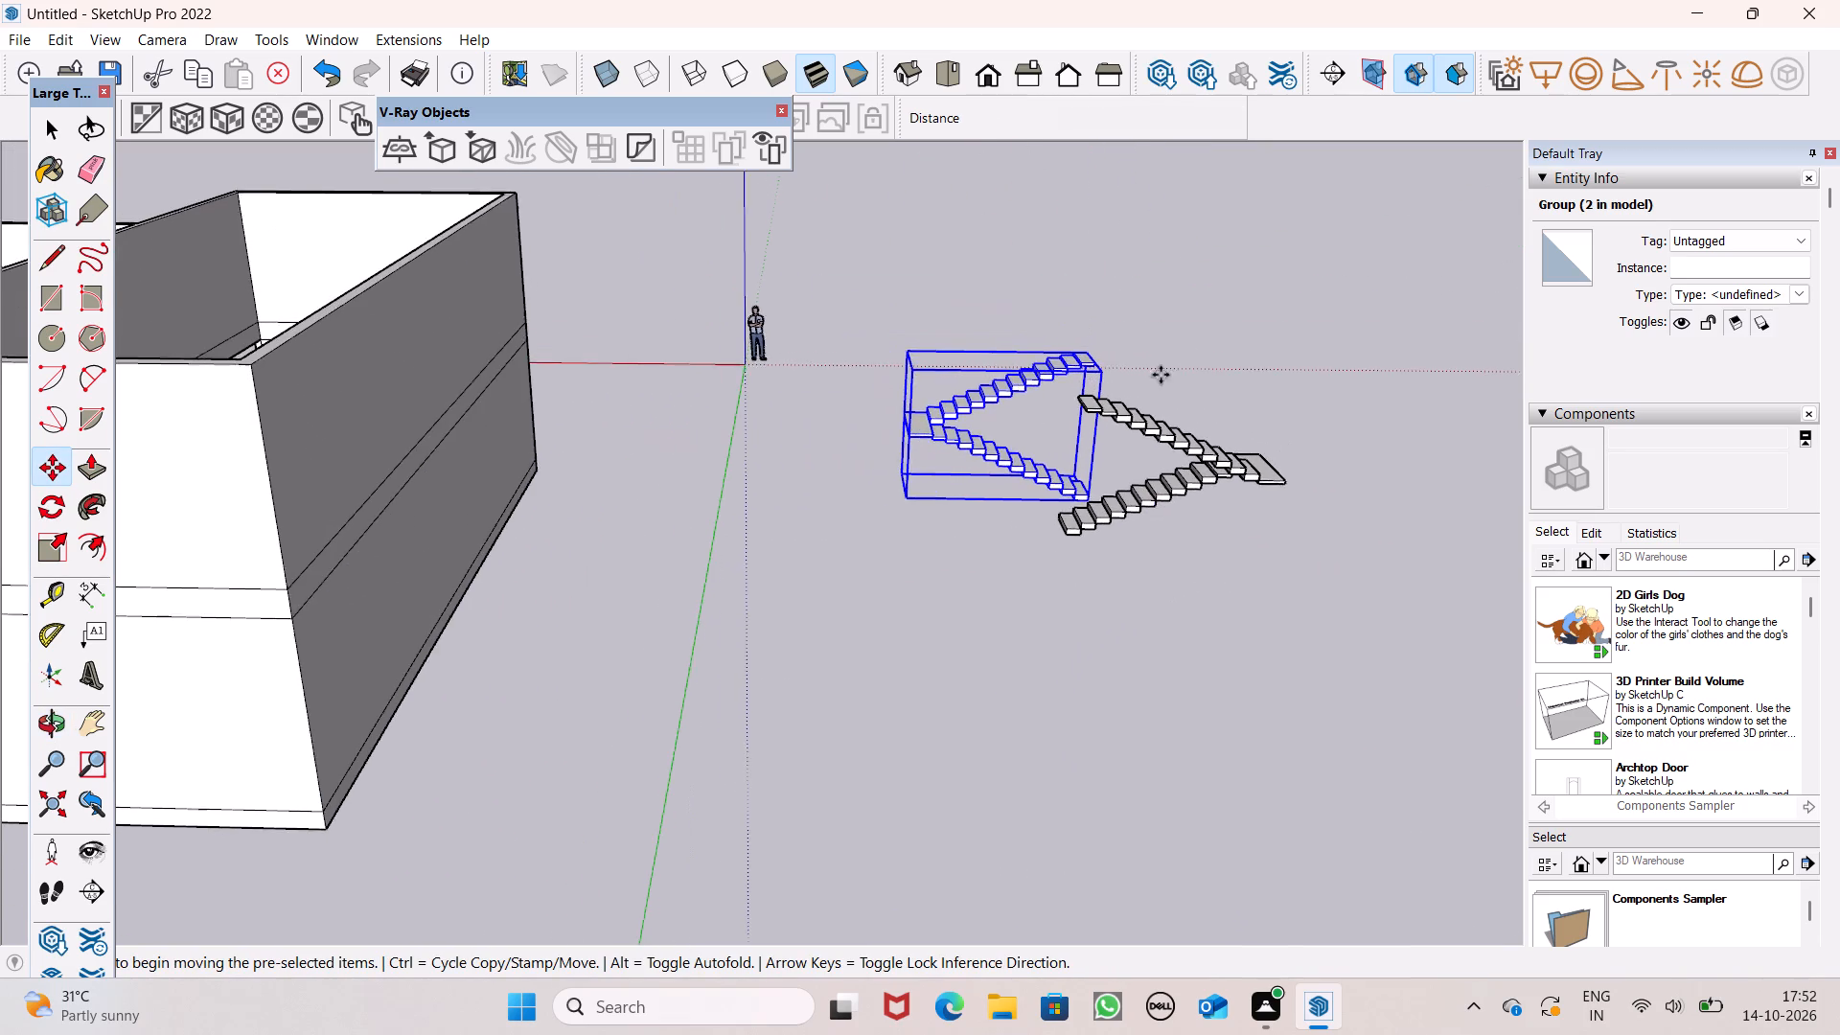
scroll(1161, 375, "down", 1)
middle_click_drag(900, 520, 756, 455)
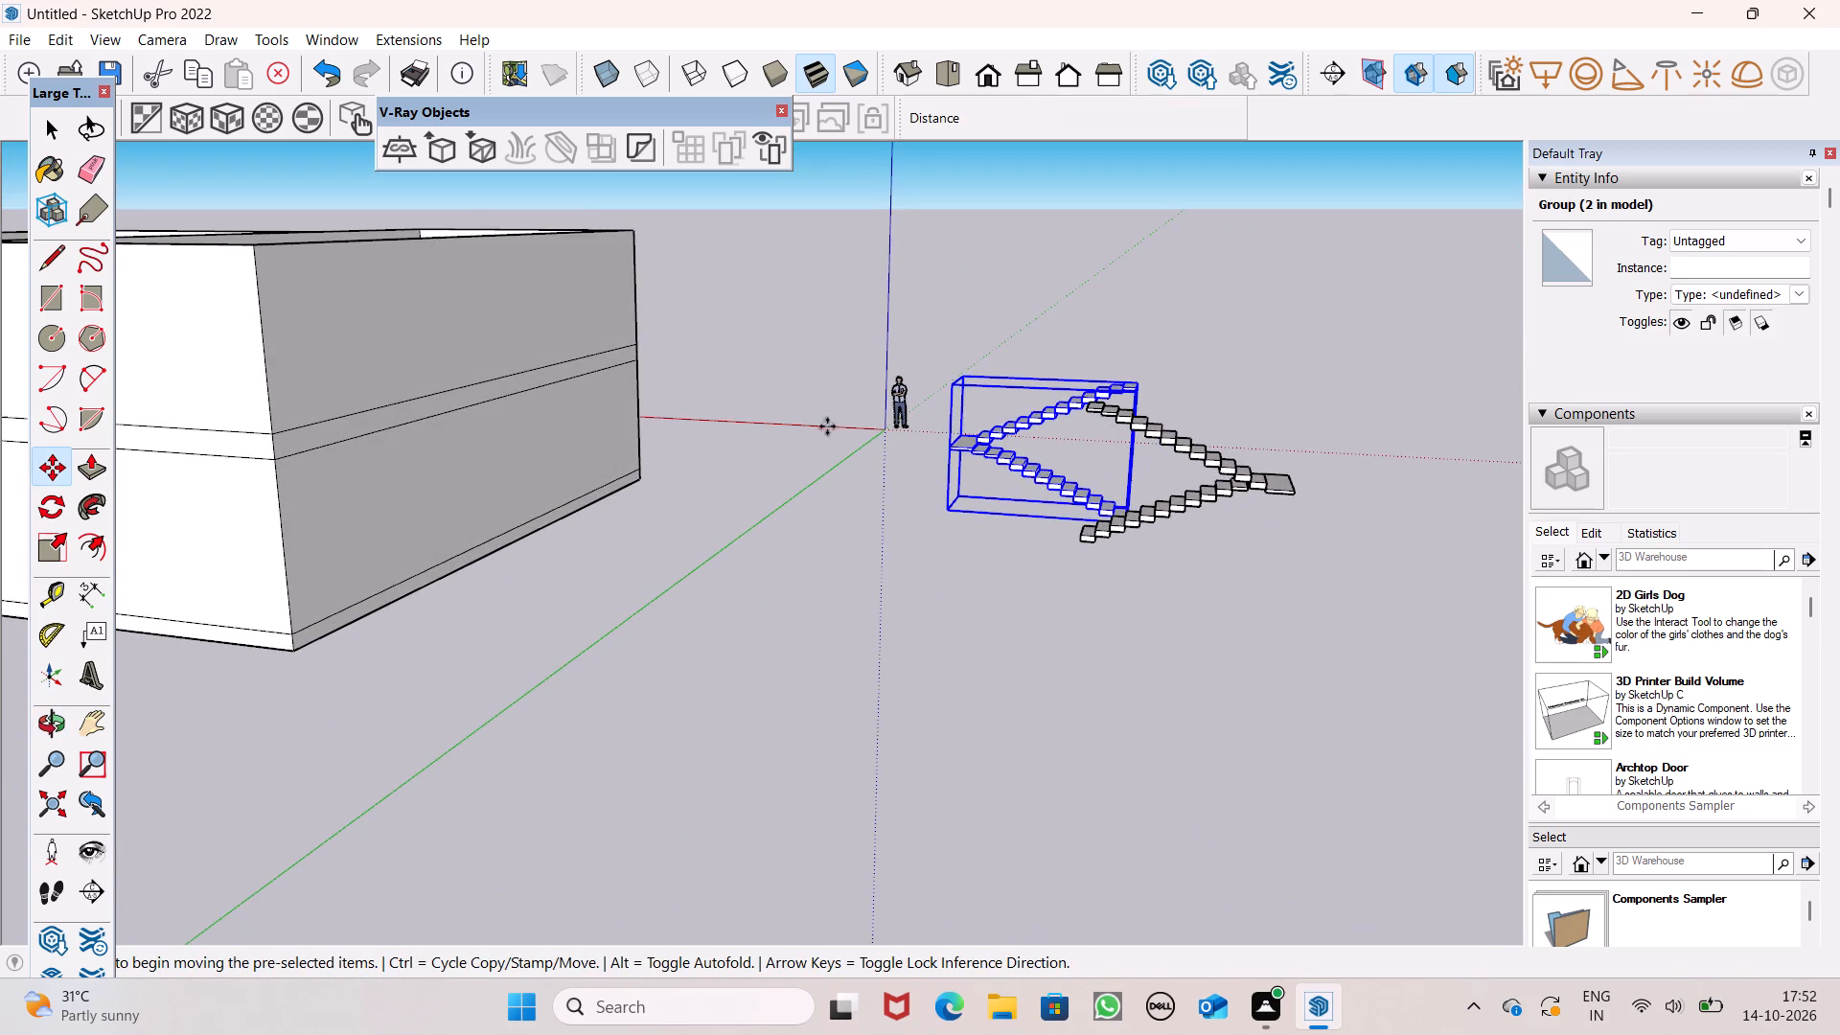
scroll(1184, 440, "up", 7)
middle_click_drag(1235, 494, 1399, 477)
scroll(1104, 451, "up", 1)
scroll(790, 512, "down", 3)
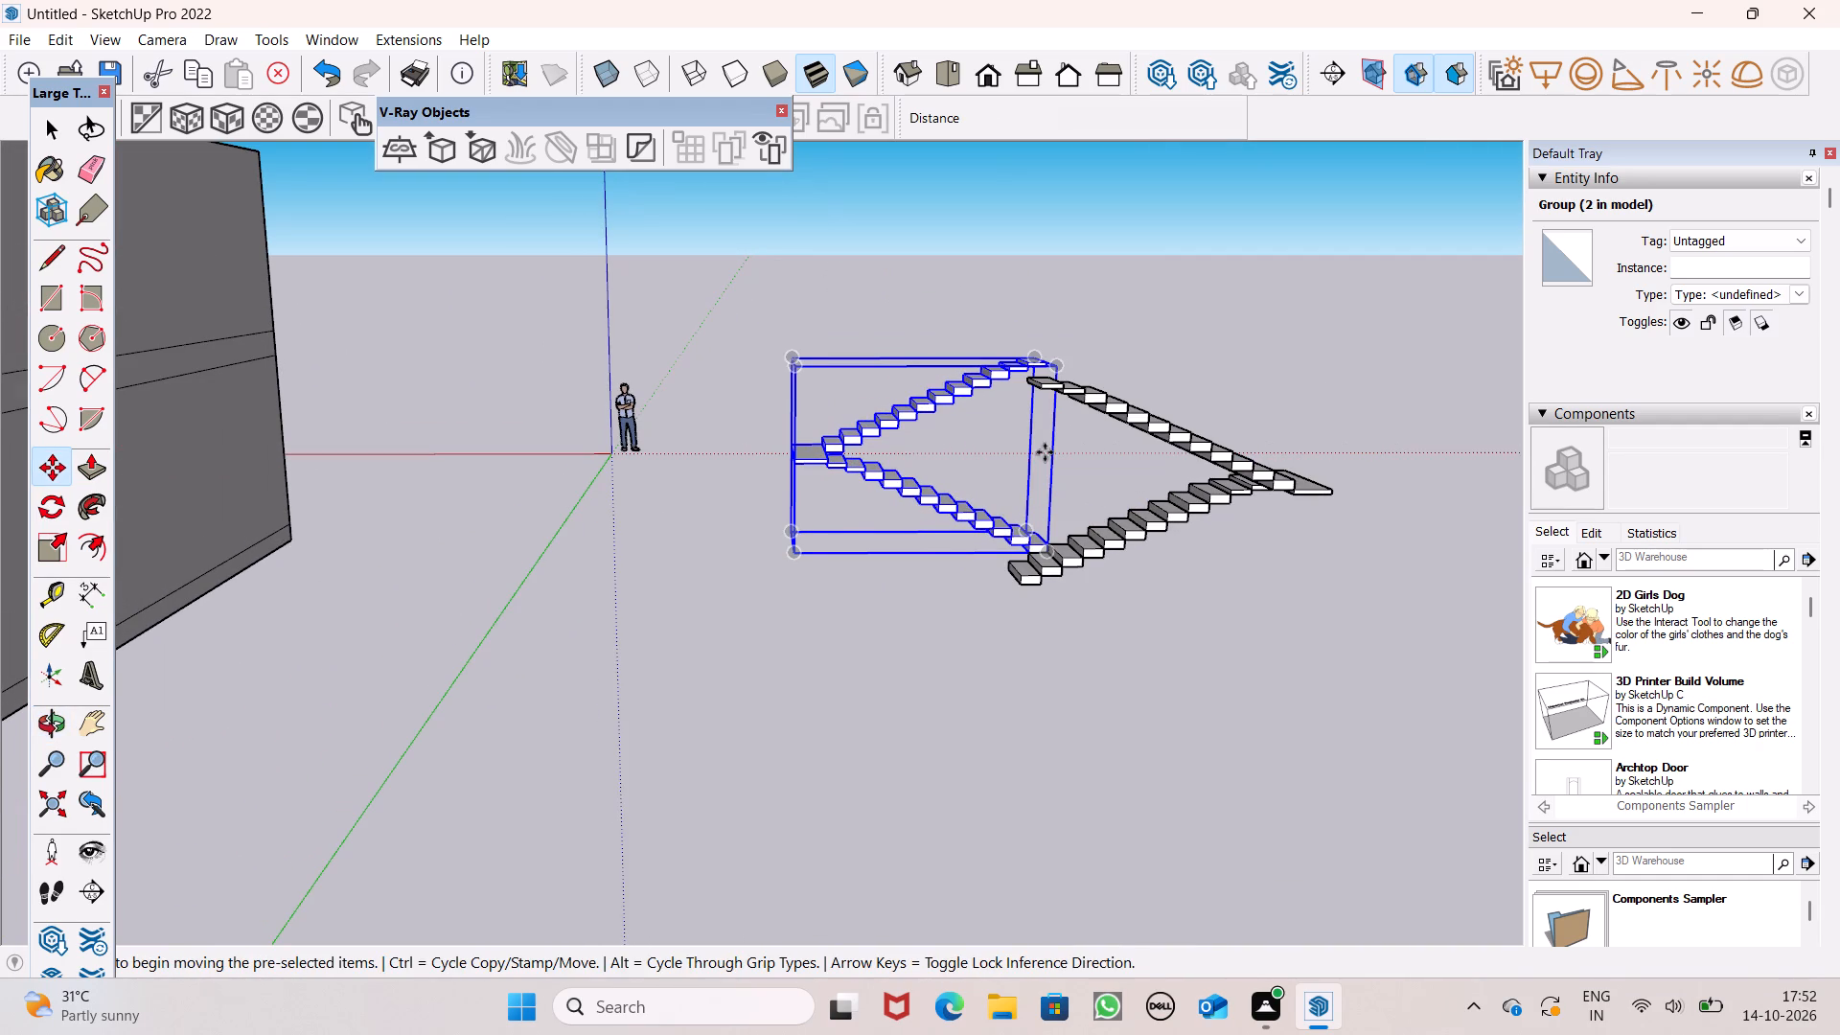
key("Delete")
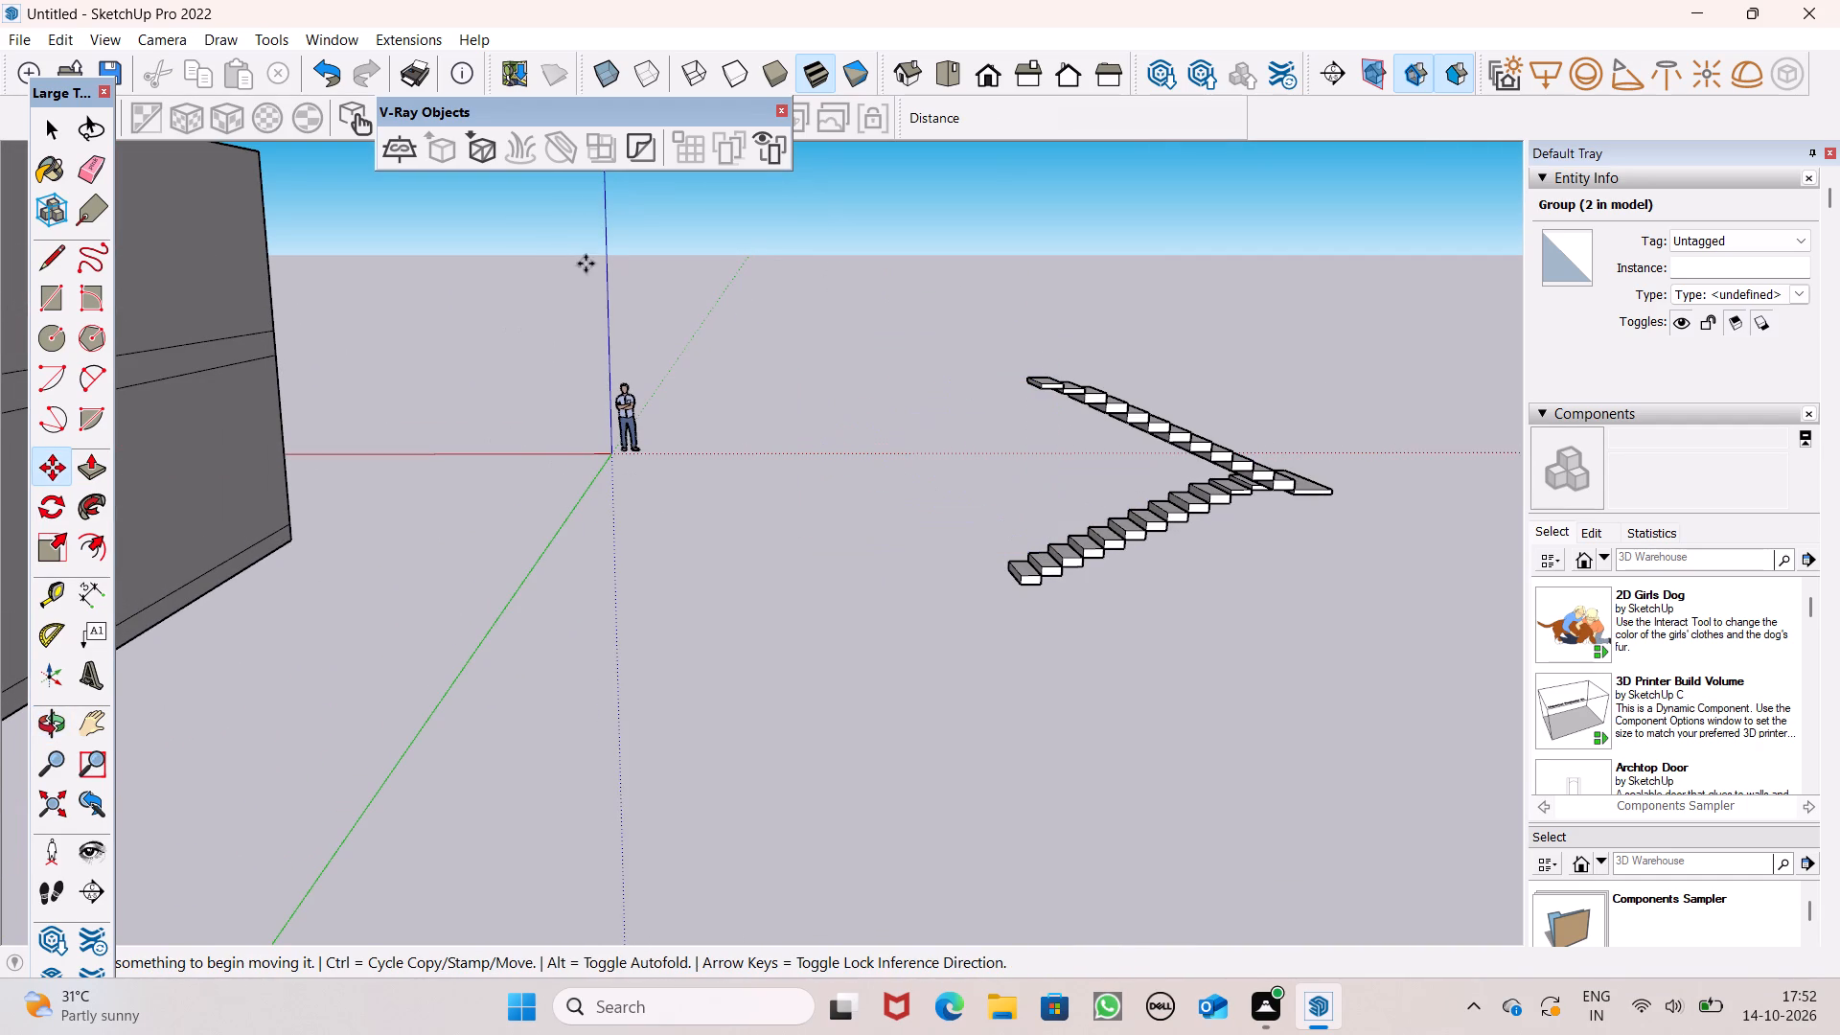
Undo the deletion and the preceding moves, rotation and placement of the staircase groups outside the building.
key("ctrl+z")
key("ctrl+z")
key("ctrl+z")
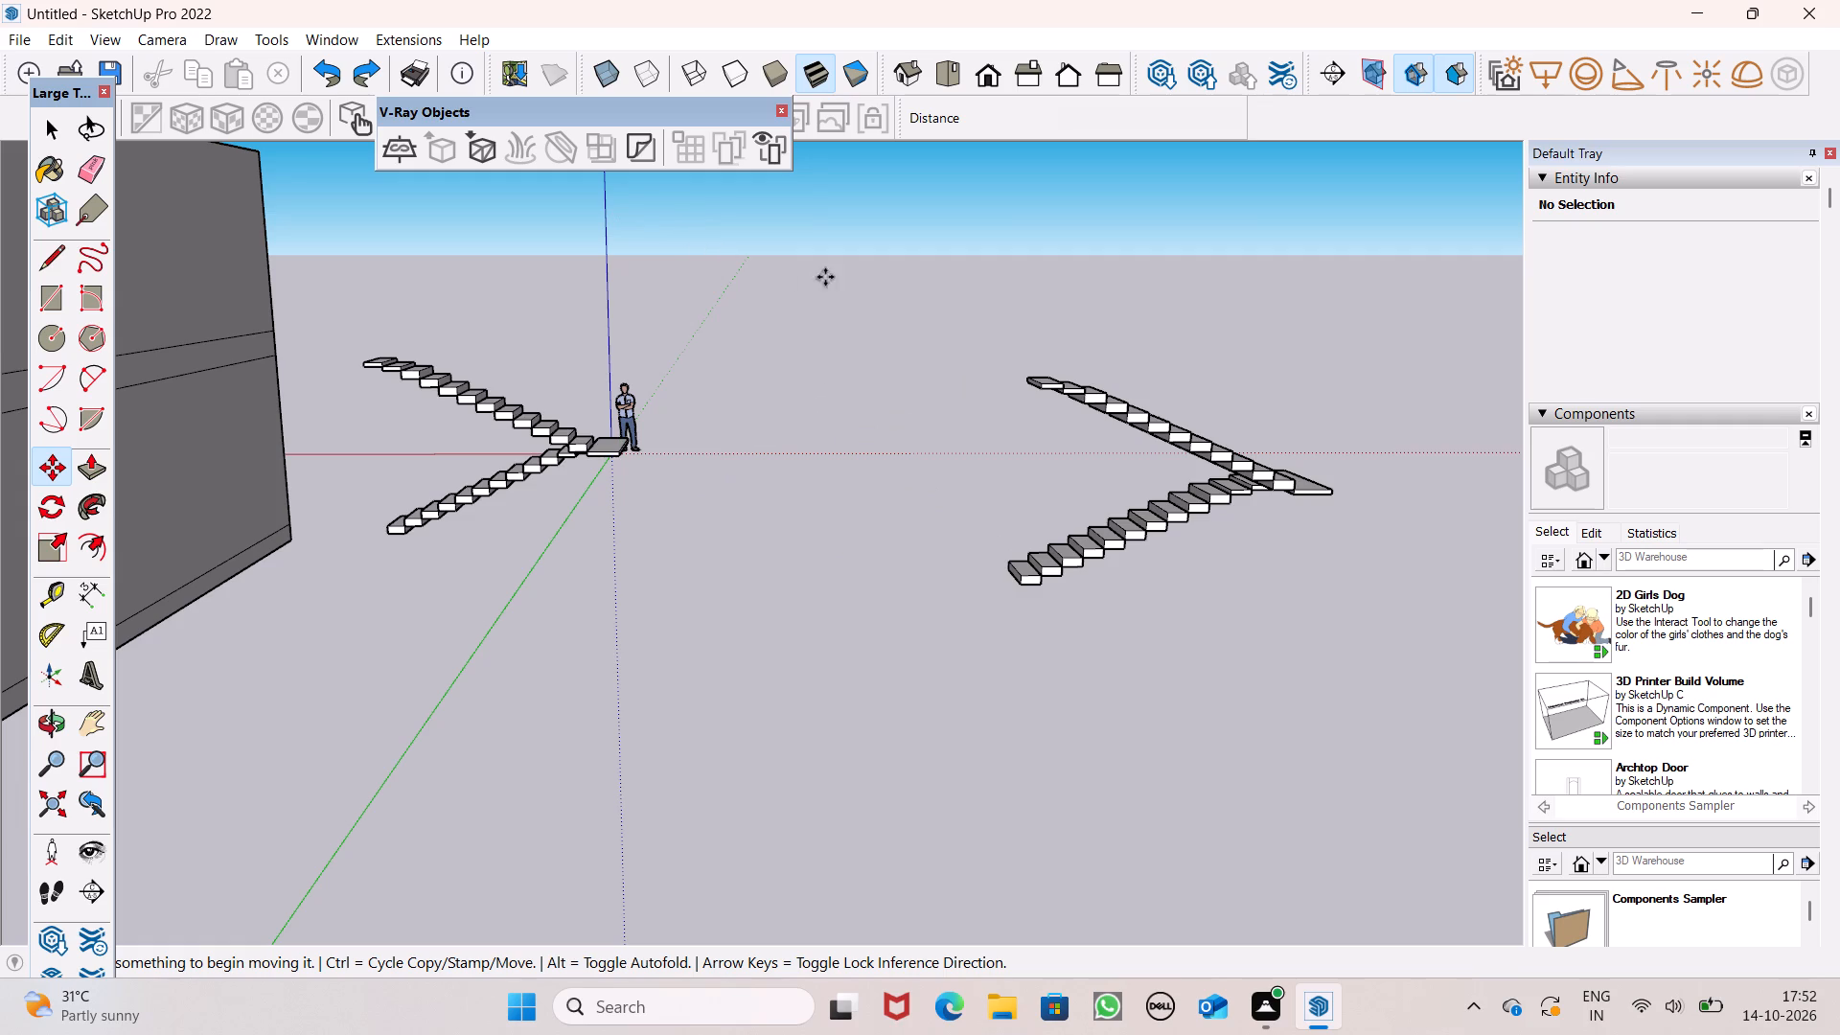
key("ctrl+z")
key("ctrl+z")
key("ctrl+z")
Scale the staircase group inside the building vertically, stretching it up to just below the top of the walls.
scroll(791, 386, "down", 9)
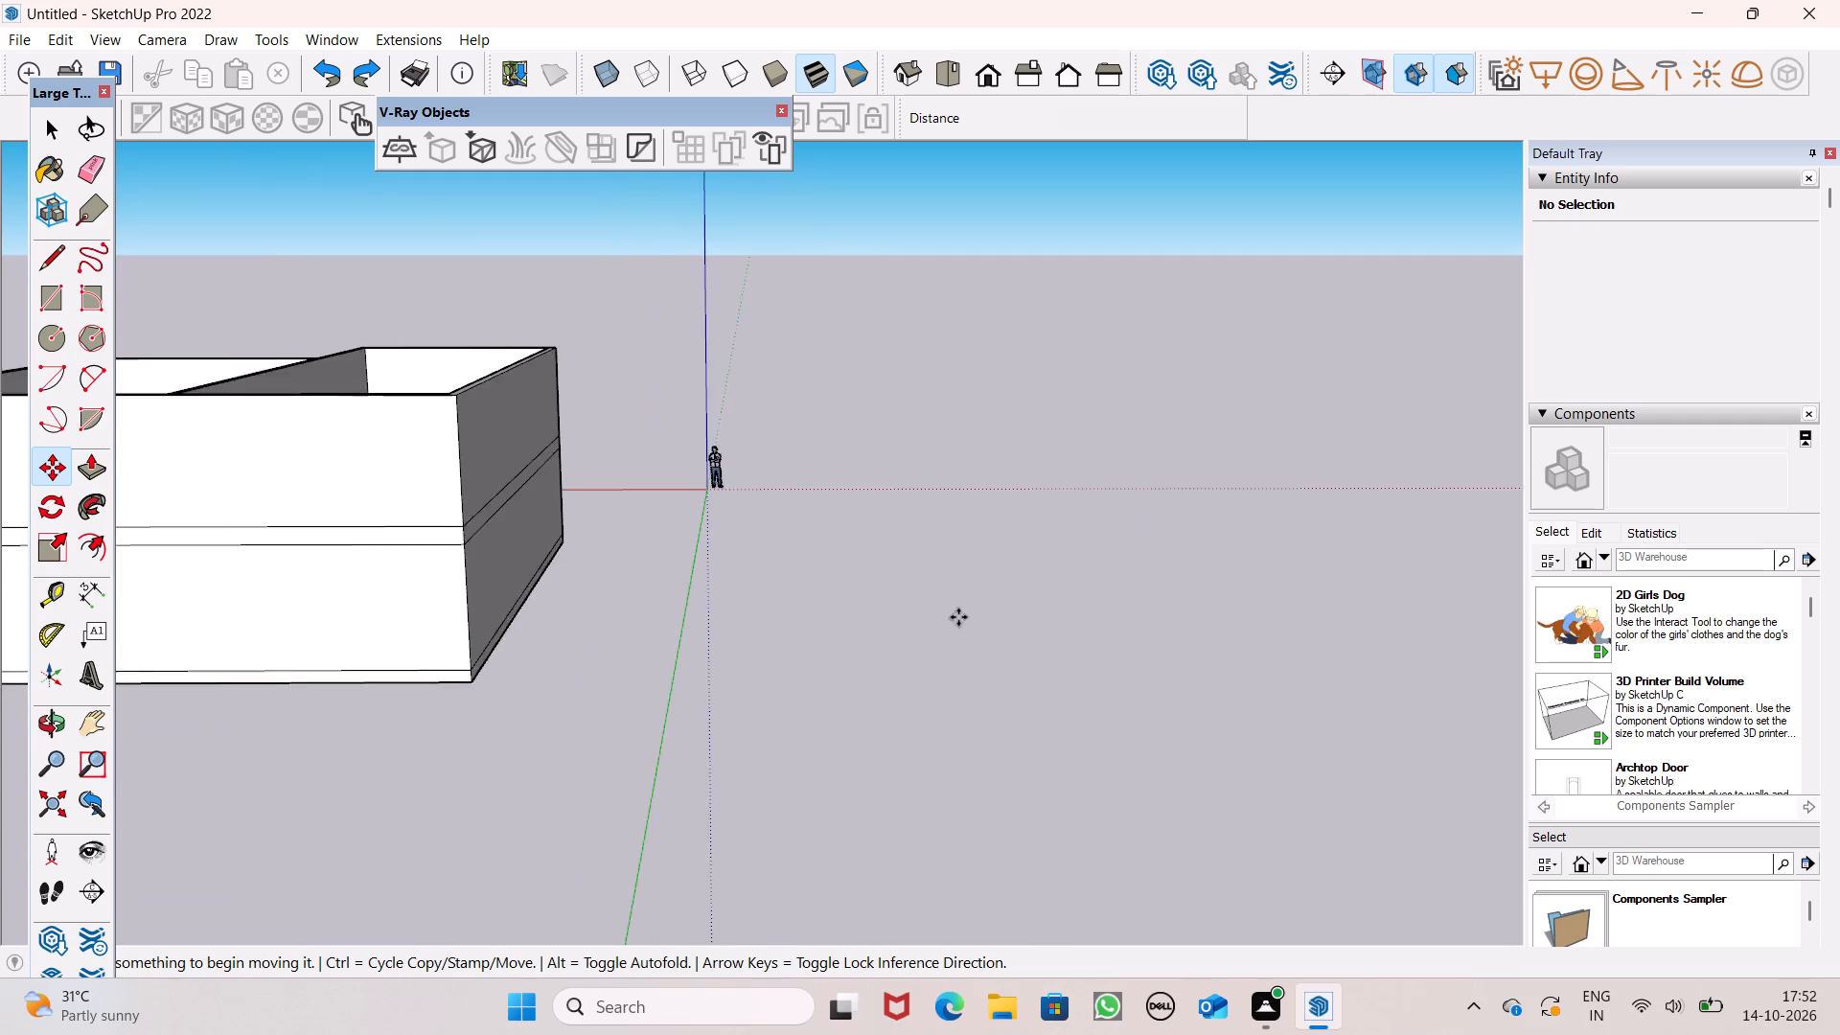
scroll(958, 617, "down", 3)
middle_click_drag(836, 563, 936, 956)
scroll(936, 956, "up", 1)
scroll(638, 390, "up", 6)
scroll(518, 468, "down", 1)
scroll(518, 468, "up", 7)
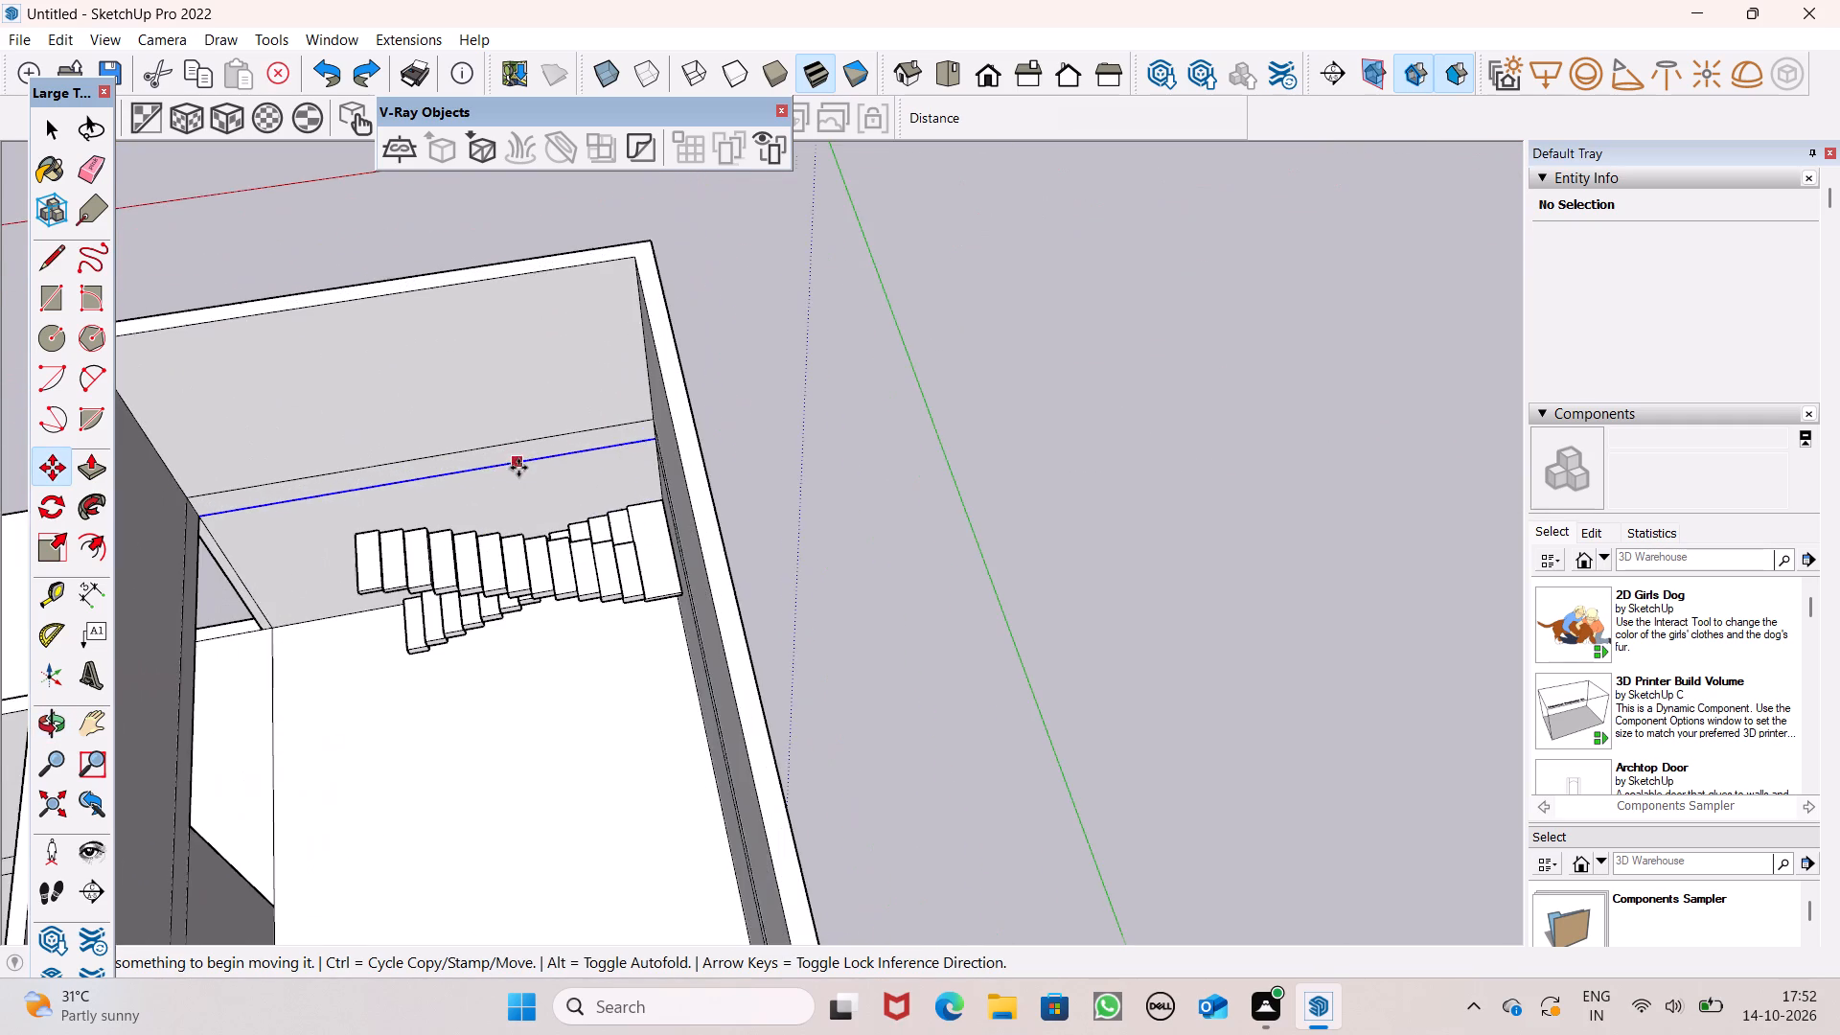
scroll(523, 477, "up", 2)
middle_click_drag(653, 600, 954, 332)
scroll(851, 425, "up", 1)
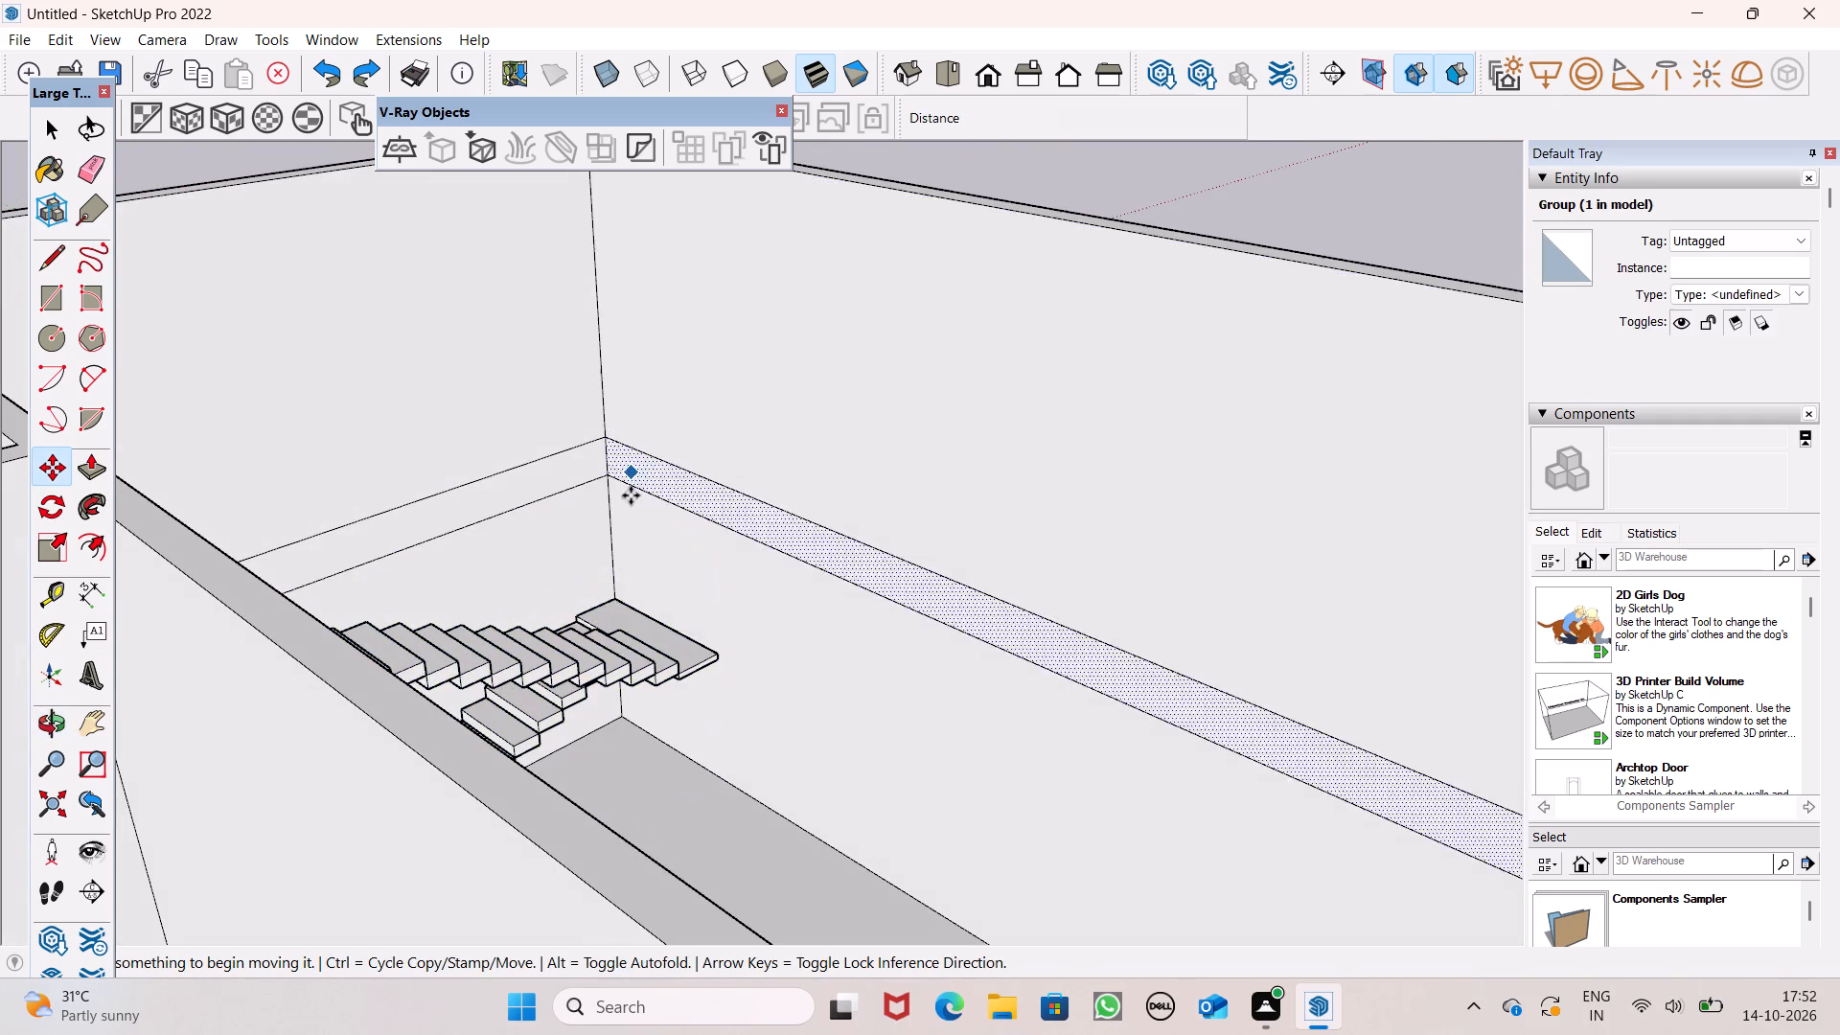
middle_click_drag(636, 599, 310, 685)
middle_click_drag(380, 653, 442, 655)
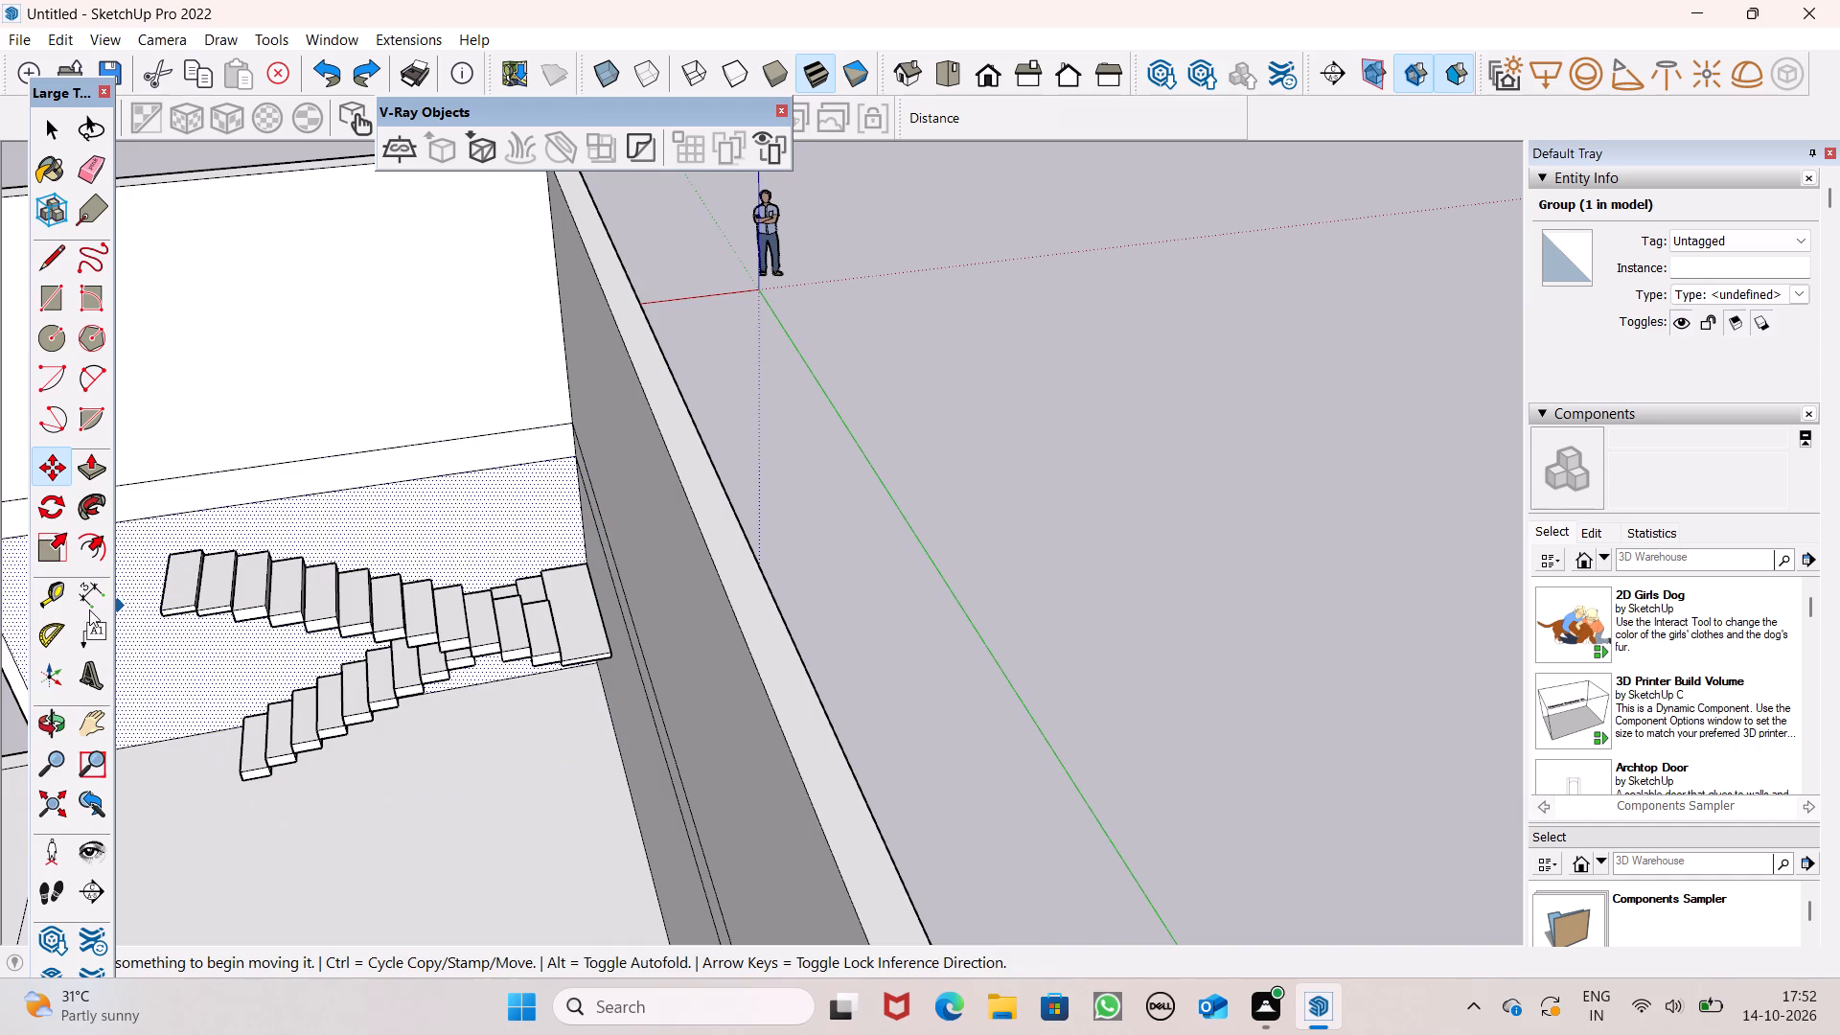
left_click(53, 546)
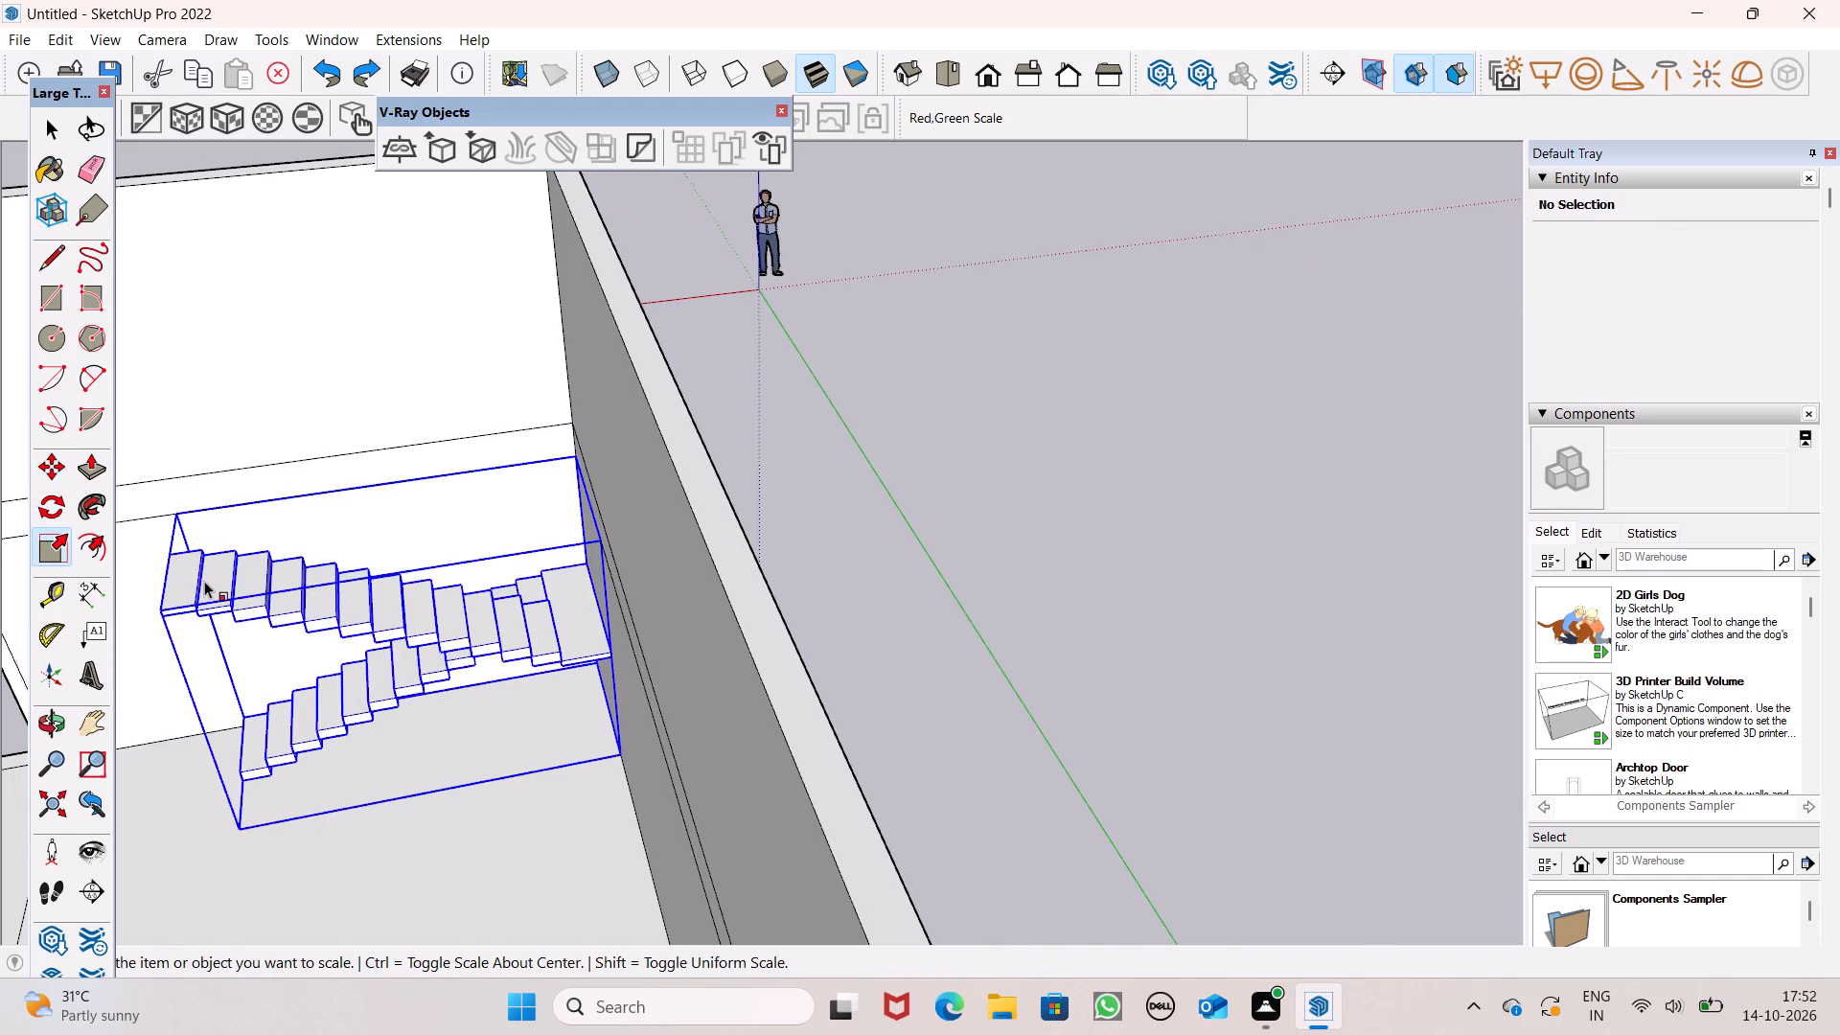
left_click(204, 581)
left_click_drag(380, 538, 371, 431)
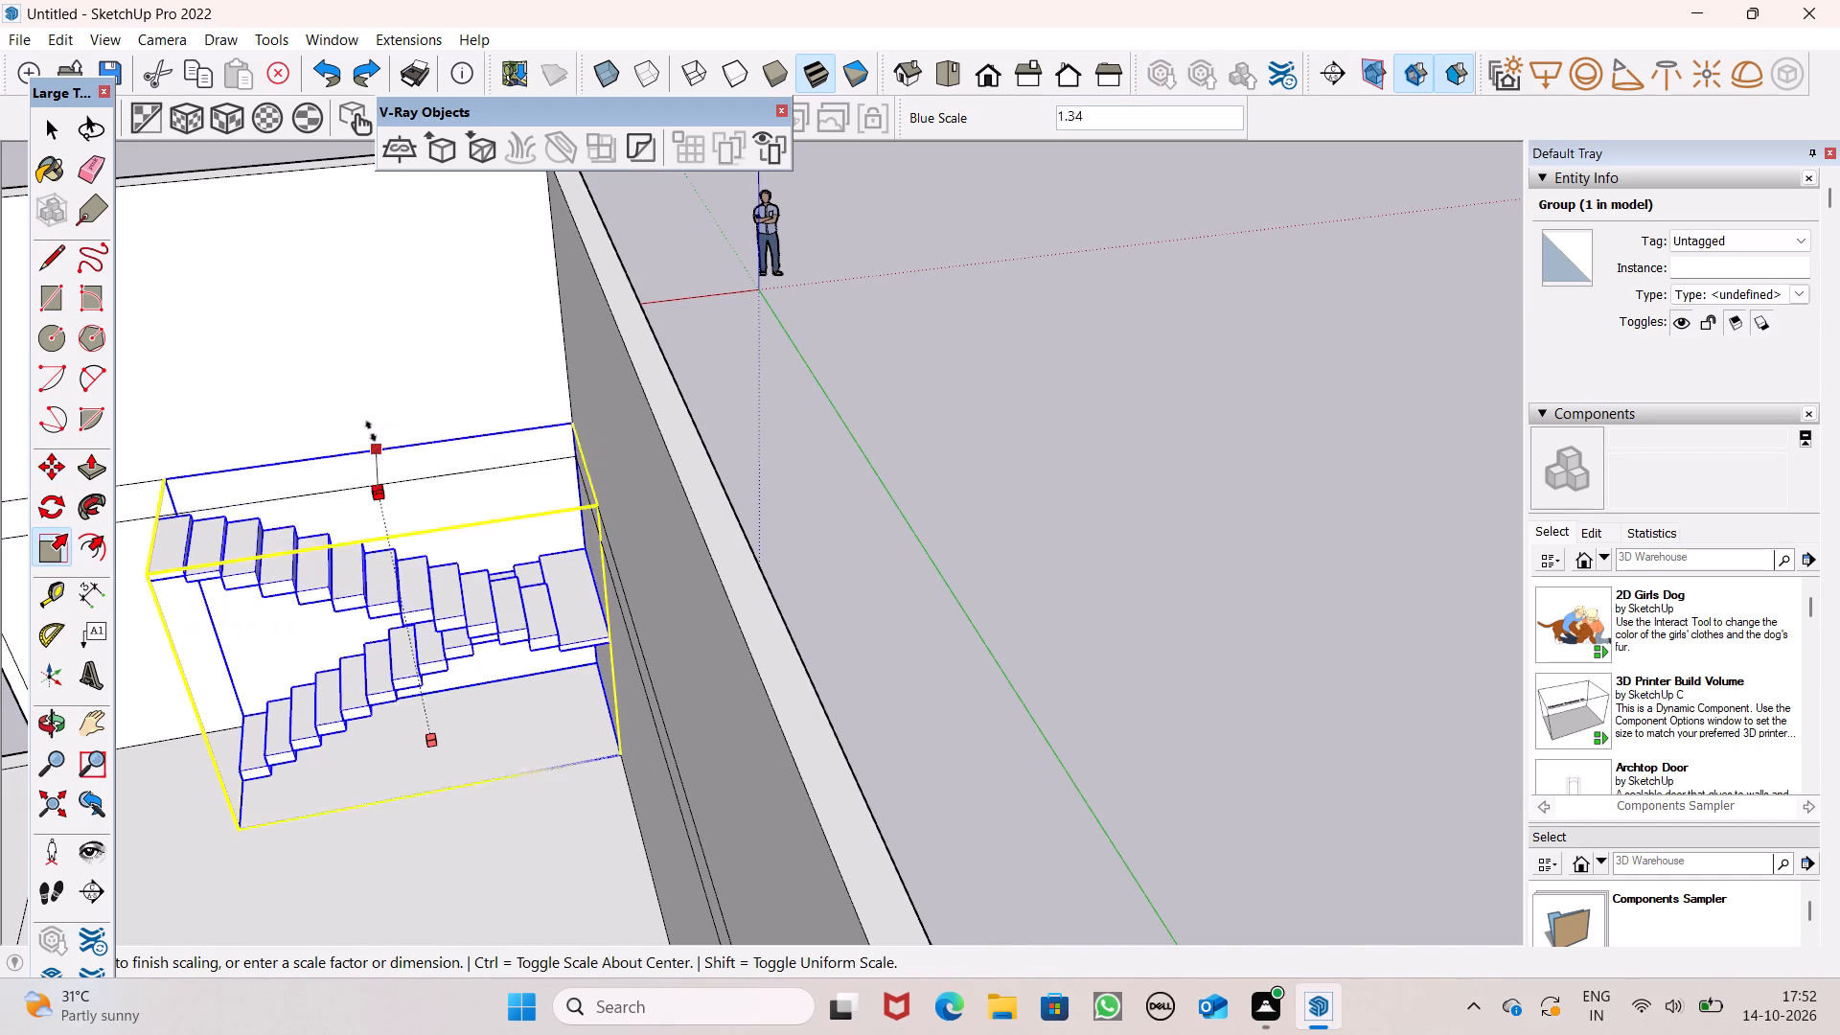
left_click_drag(371, 431, 270, 267)
Lengthen the staircase group along the red axis by a factor of about 1.08 and deselect it.
scroll(908, 333, "down", 2)
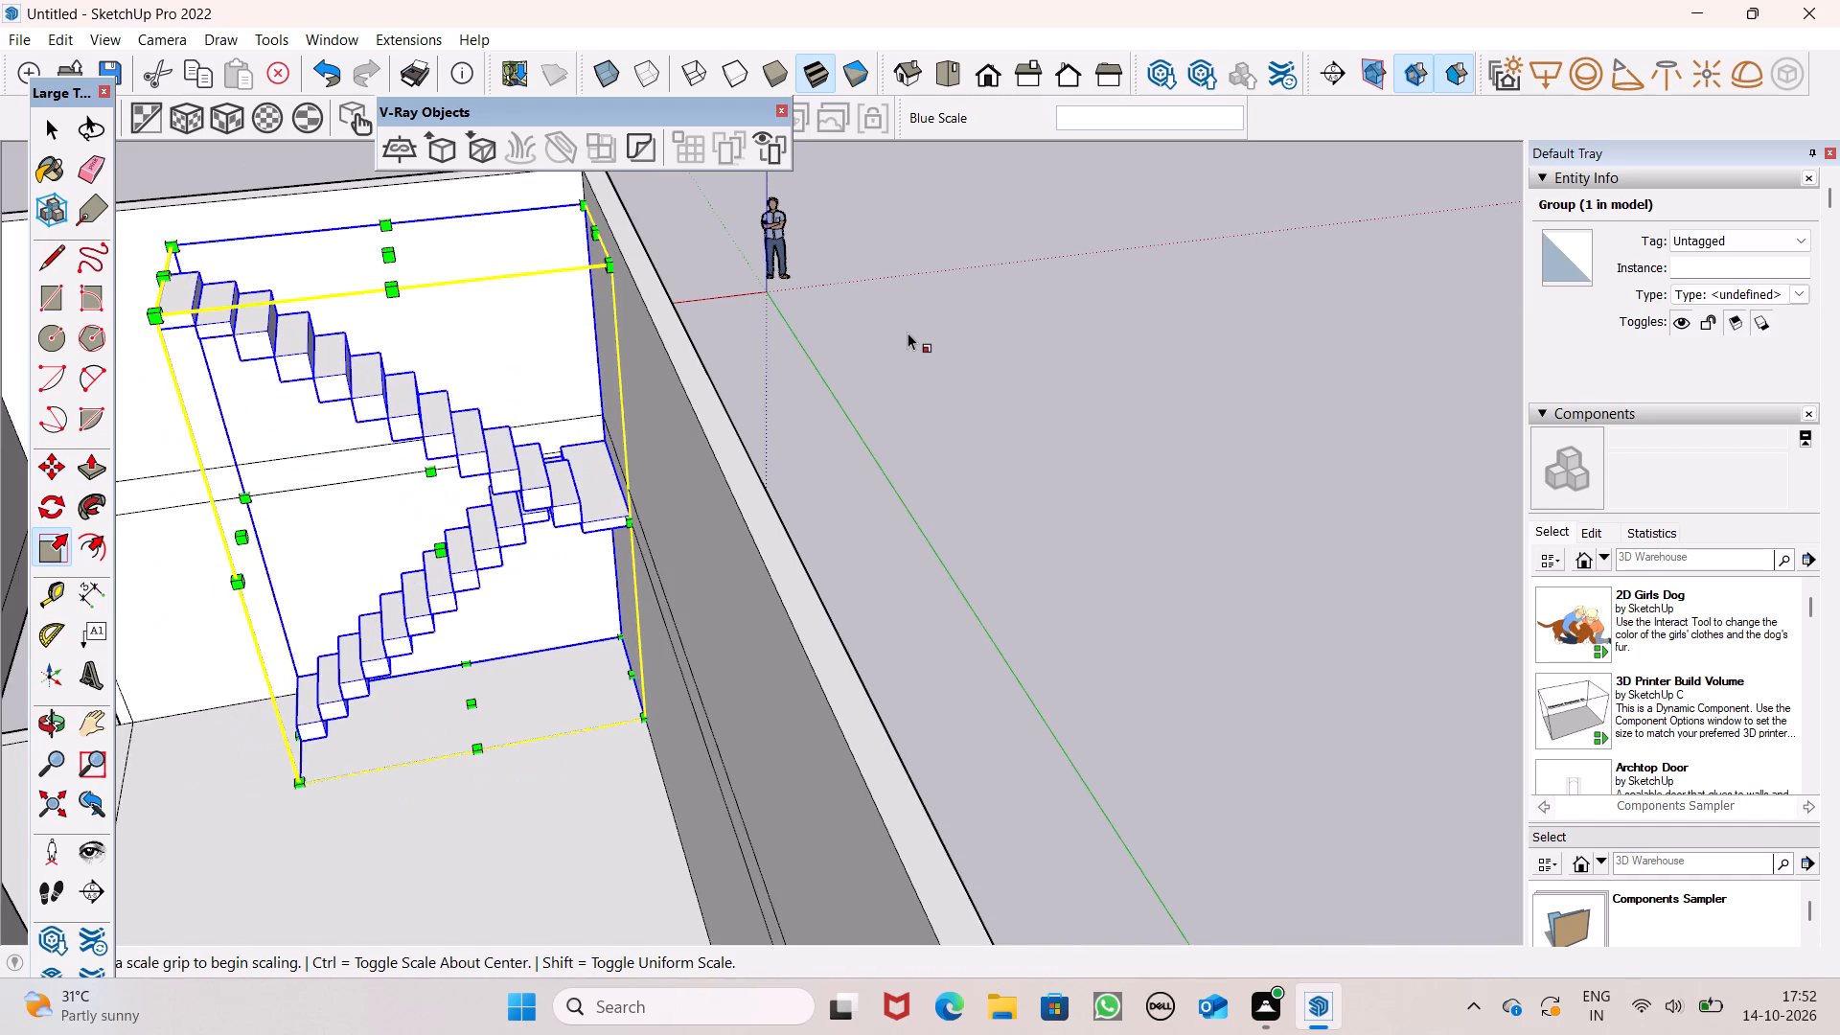
scroll(908, 333, "down", 3)
middle_click_drag(758, 485, 1131, 600)
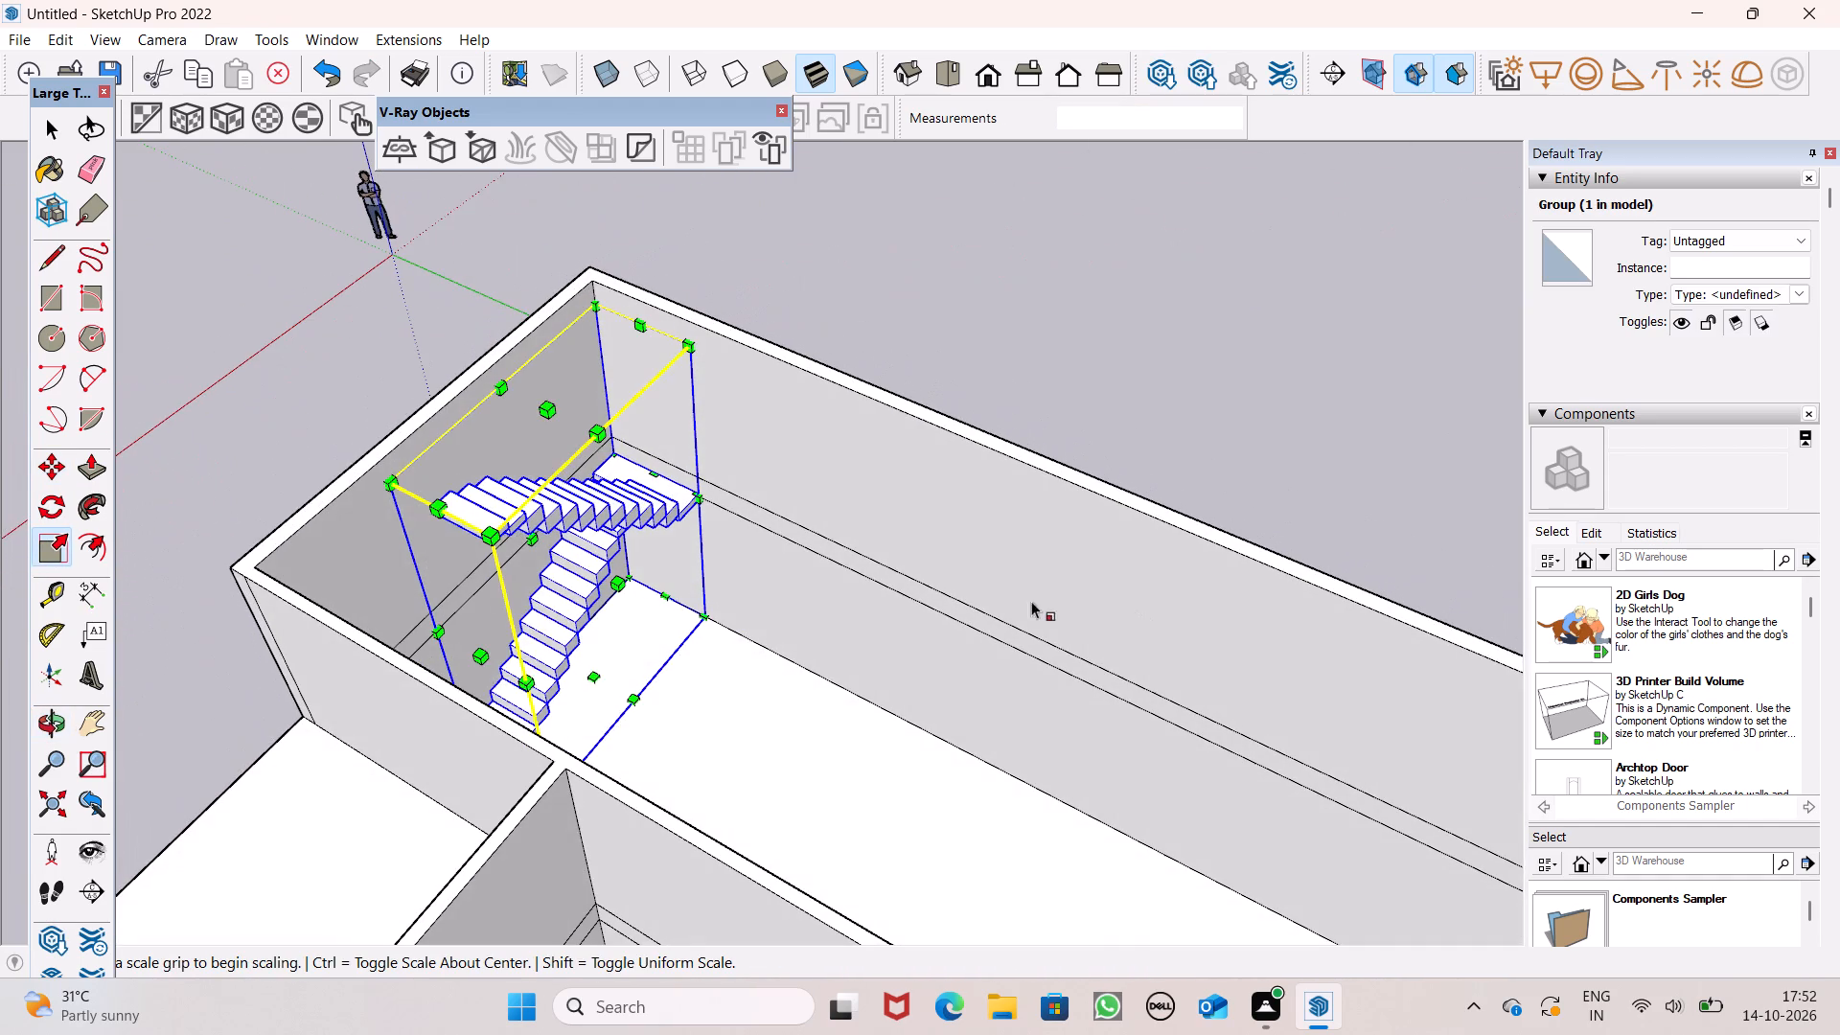
left_click_drag(479, 658, 466, 676)
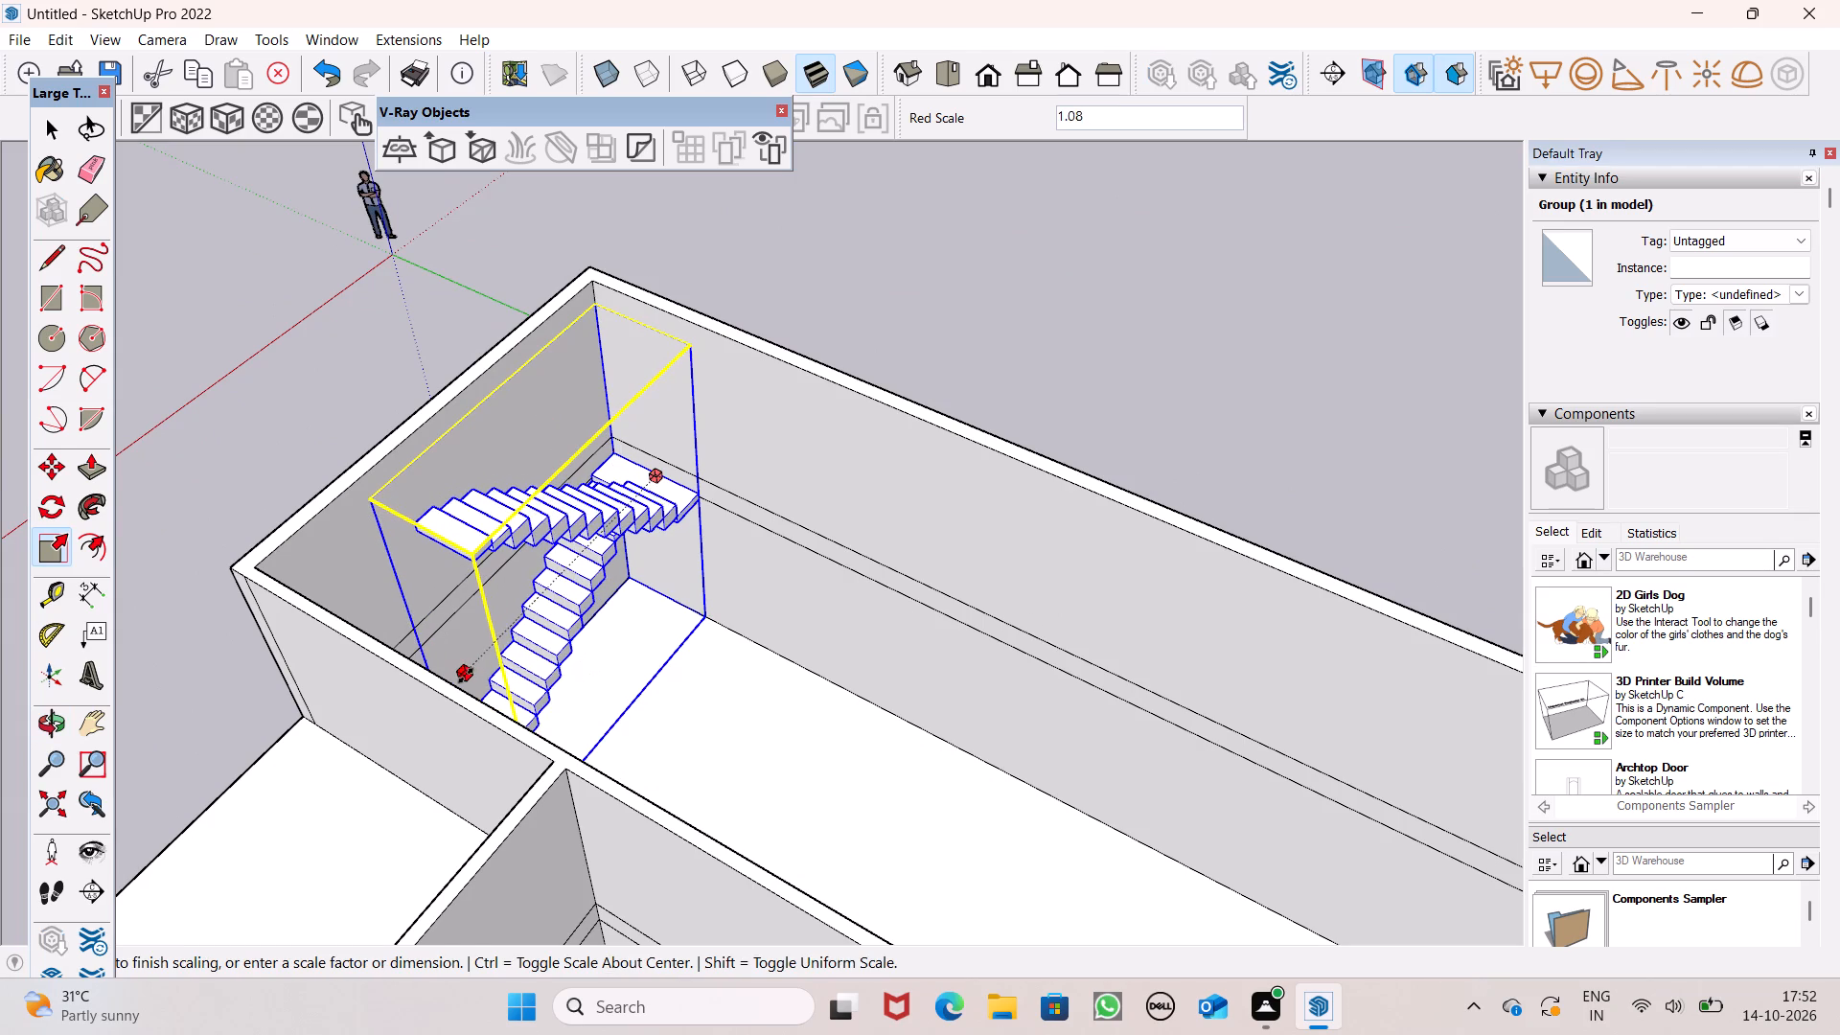
left_click_drag(466, 676, 464, 675)
middle_click_drag(550, 576, 935, 288)
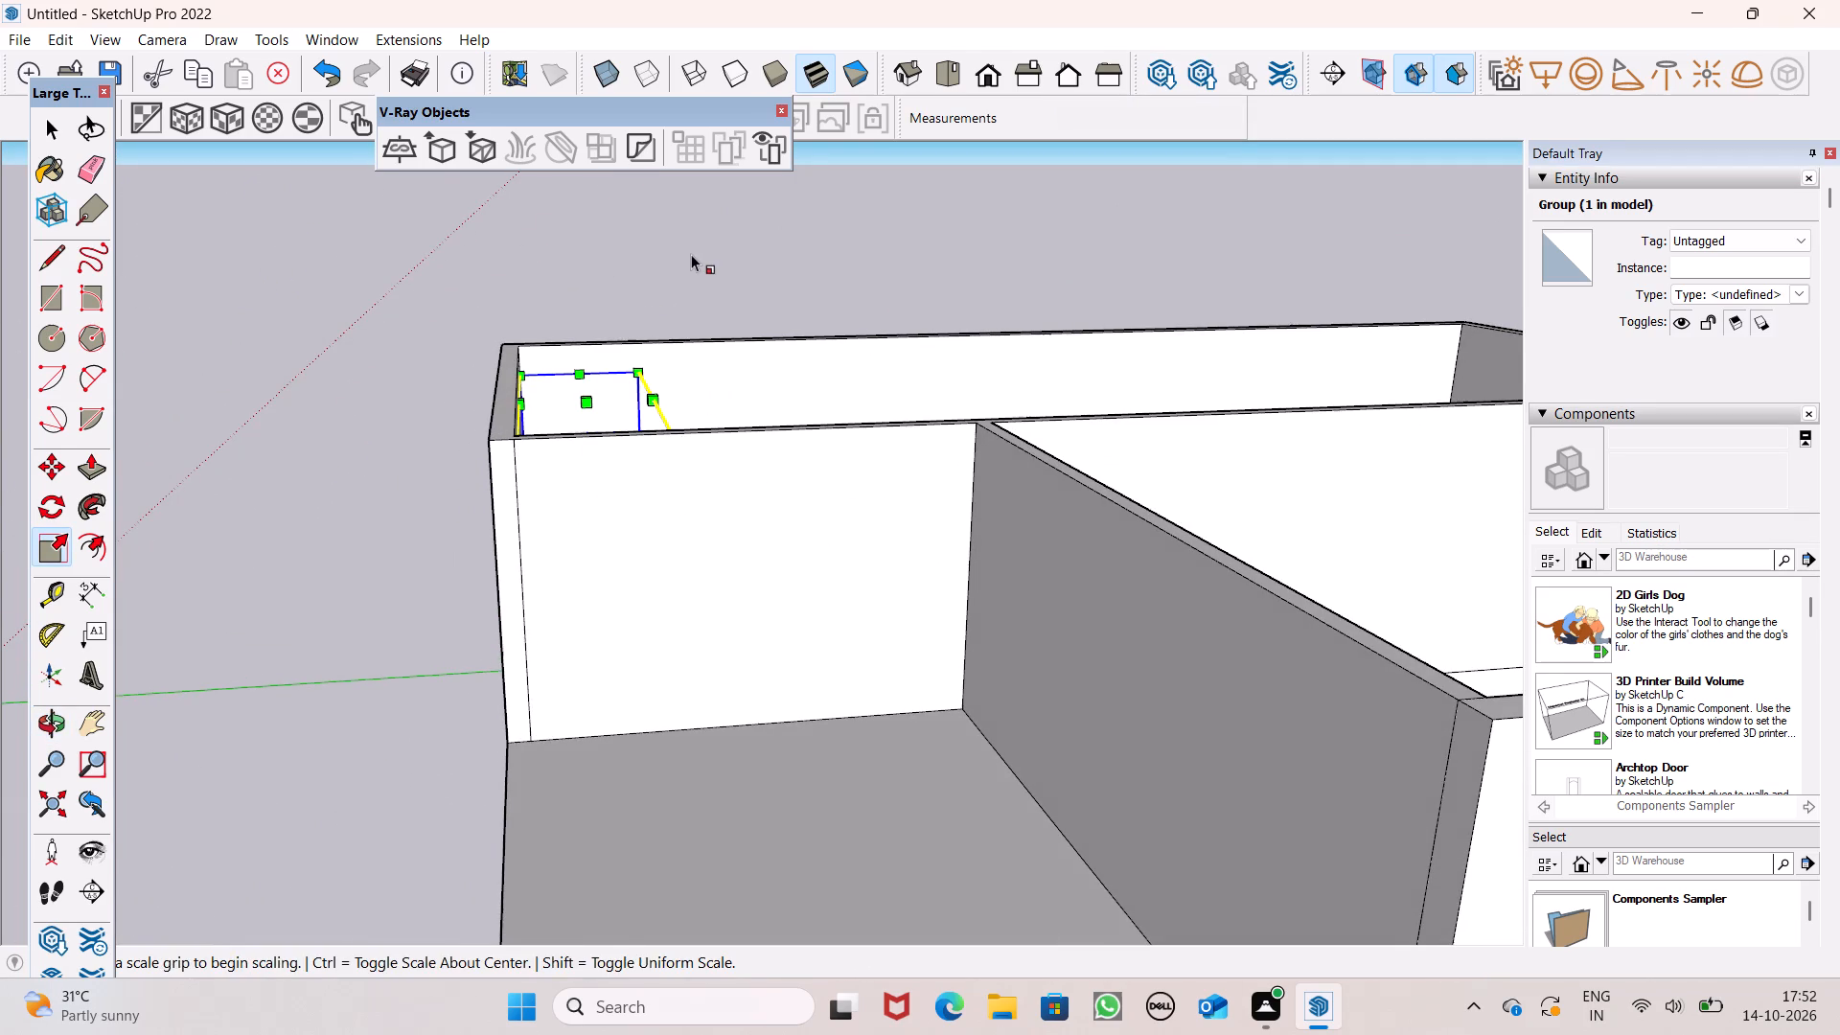
key("space")
left_click(543, 276)
Shift the staircase group a short distance along the end wall inside the room and deselect it.
scroll(622, 484, "up", 1)
middle_click_drag(625, 491, 515, 880)
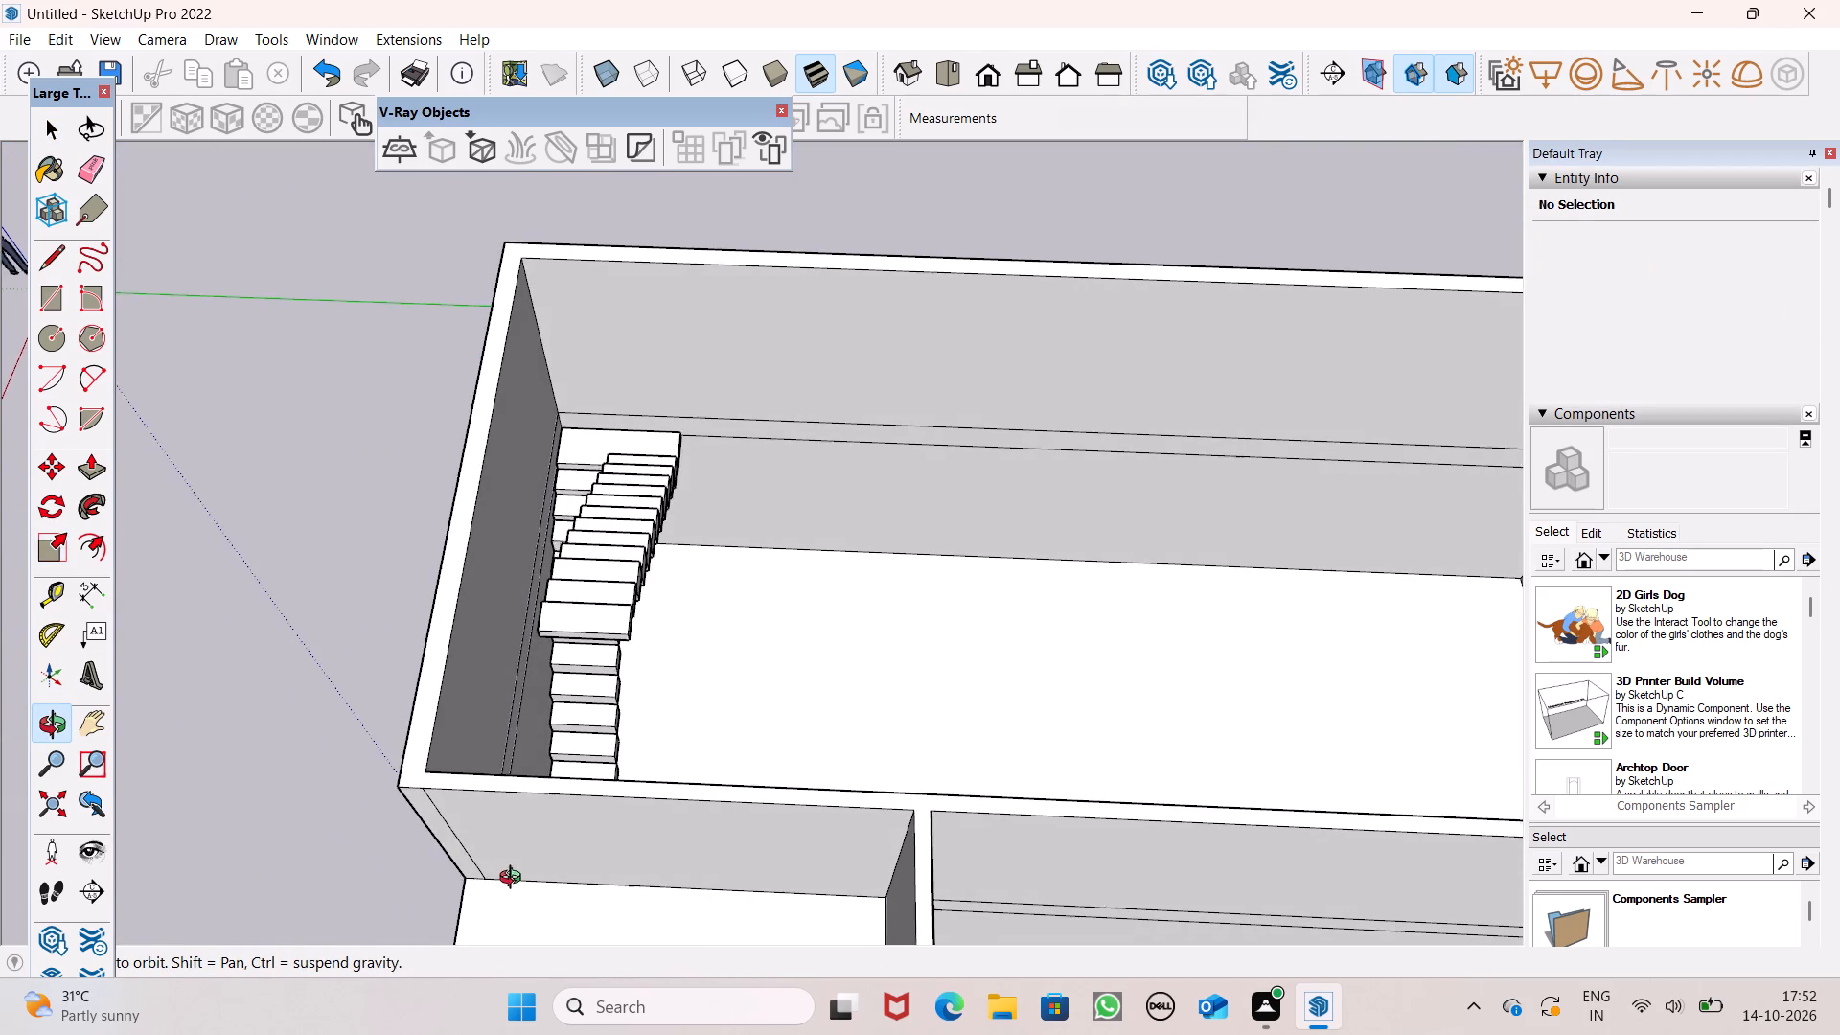
middle_click_drag(515, 880, 515, 868)
scroll(648, 556, "up", 1)
scroll(648, 556, "down", 1)
scroll(648, 556, "up", 3)
scroll(648, 556, "down", 1)
scroll(650, 563, "up", 1)
middle_click_drag(650, 563, 810, 552)
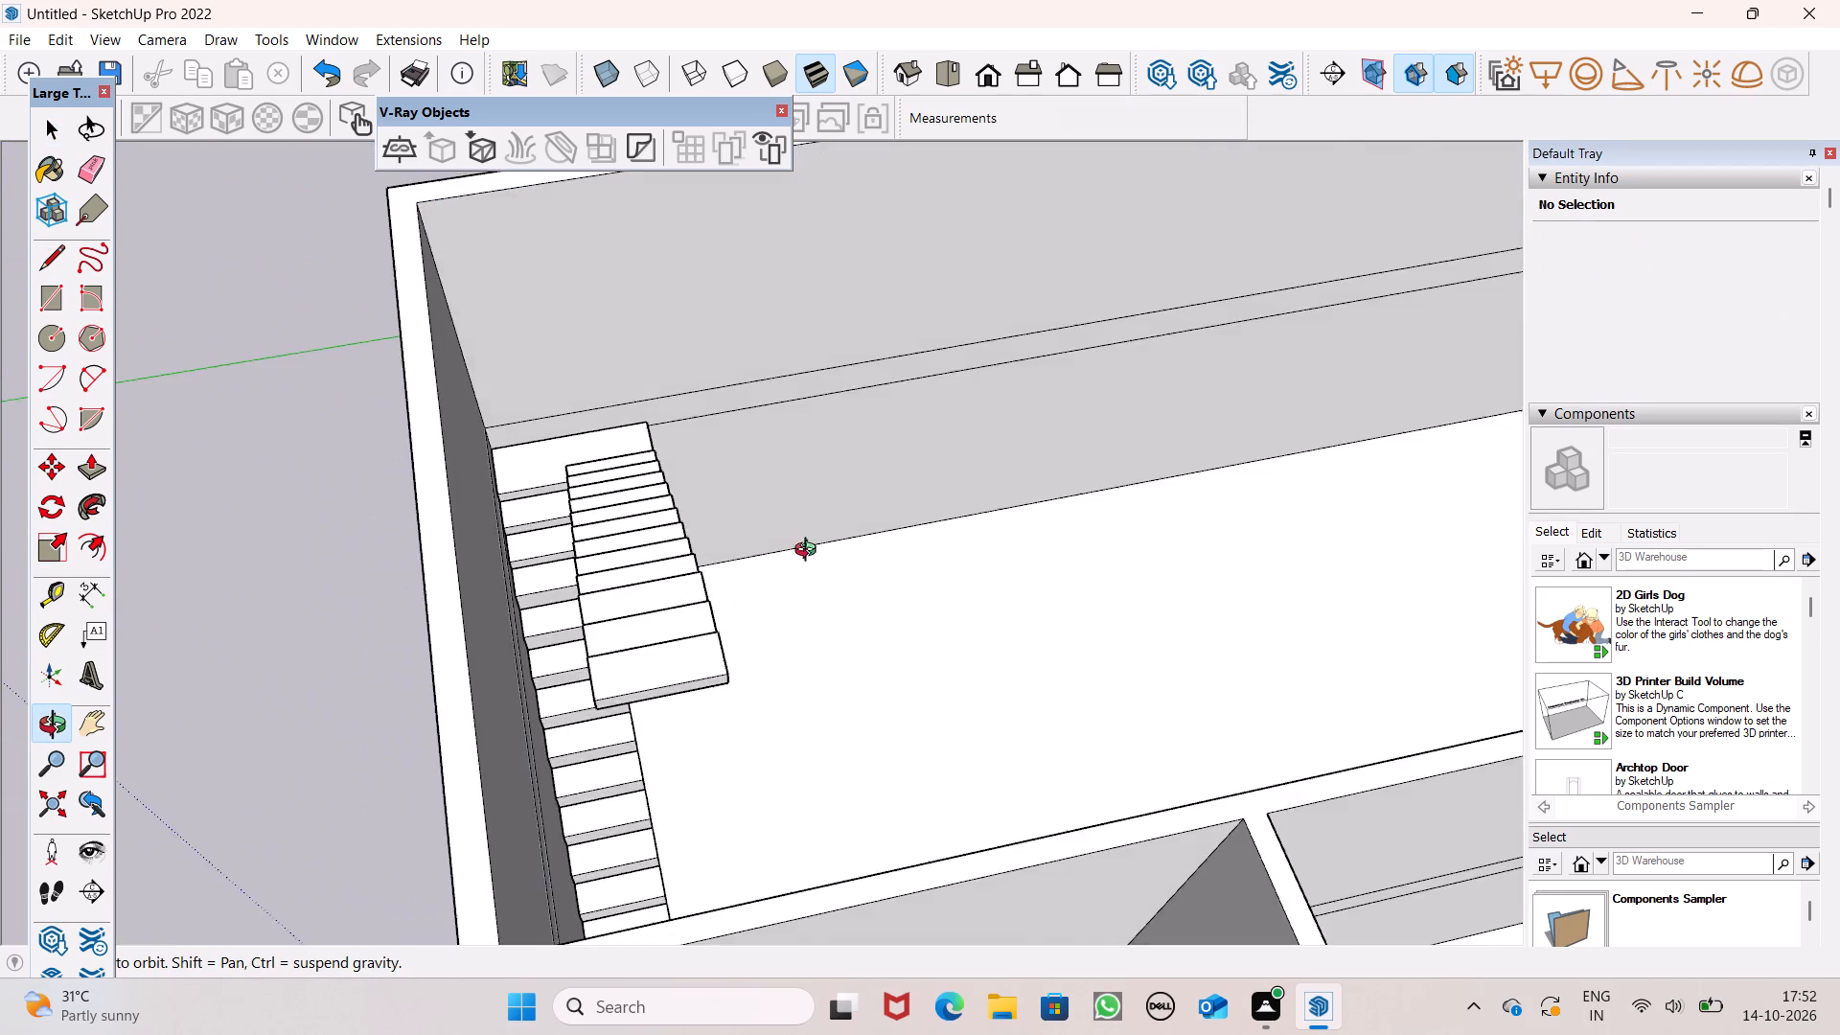
middle_click_drag(810, 552, 1165, 382)
scroll(310, 293, "up", 1)
scroll(292, 293, "down", 2)
scroll(409, 315, "down", 1)
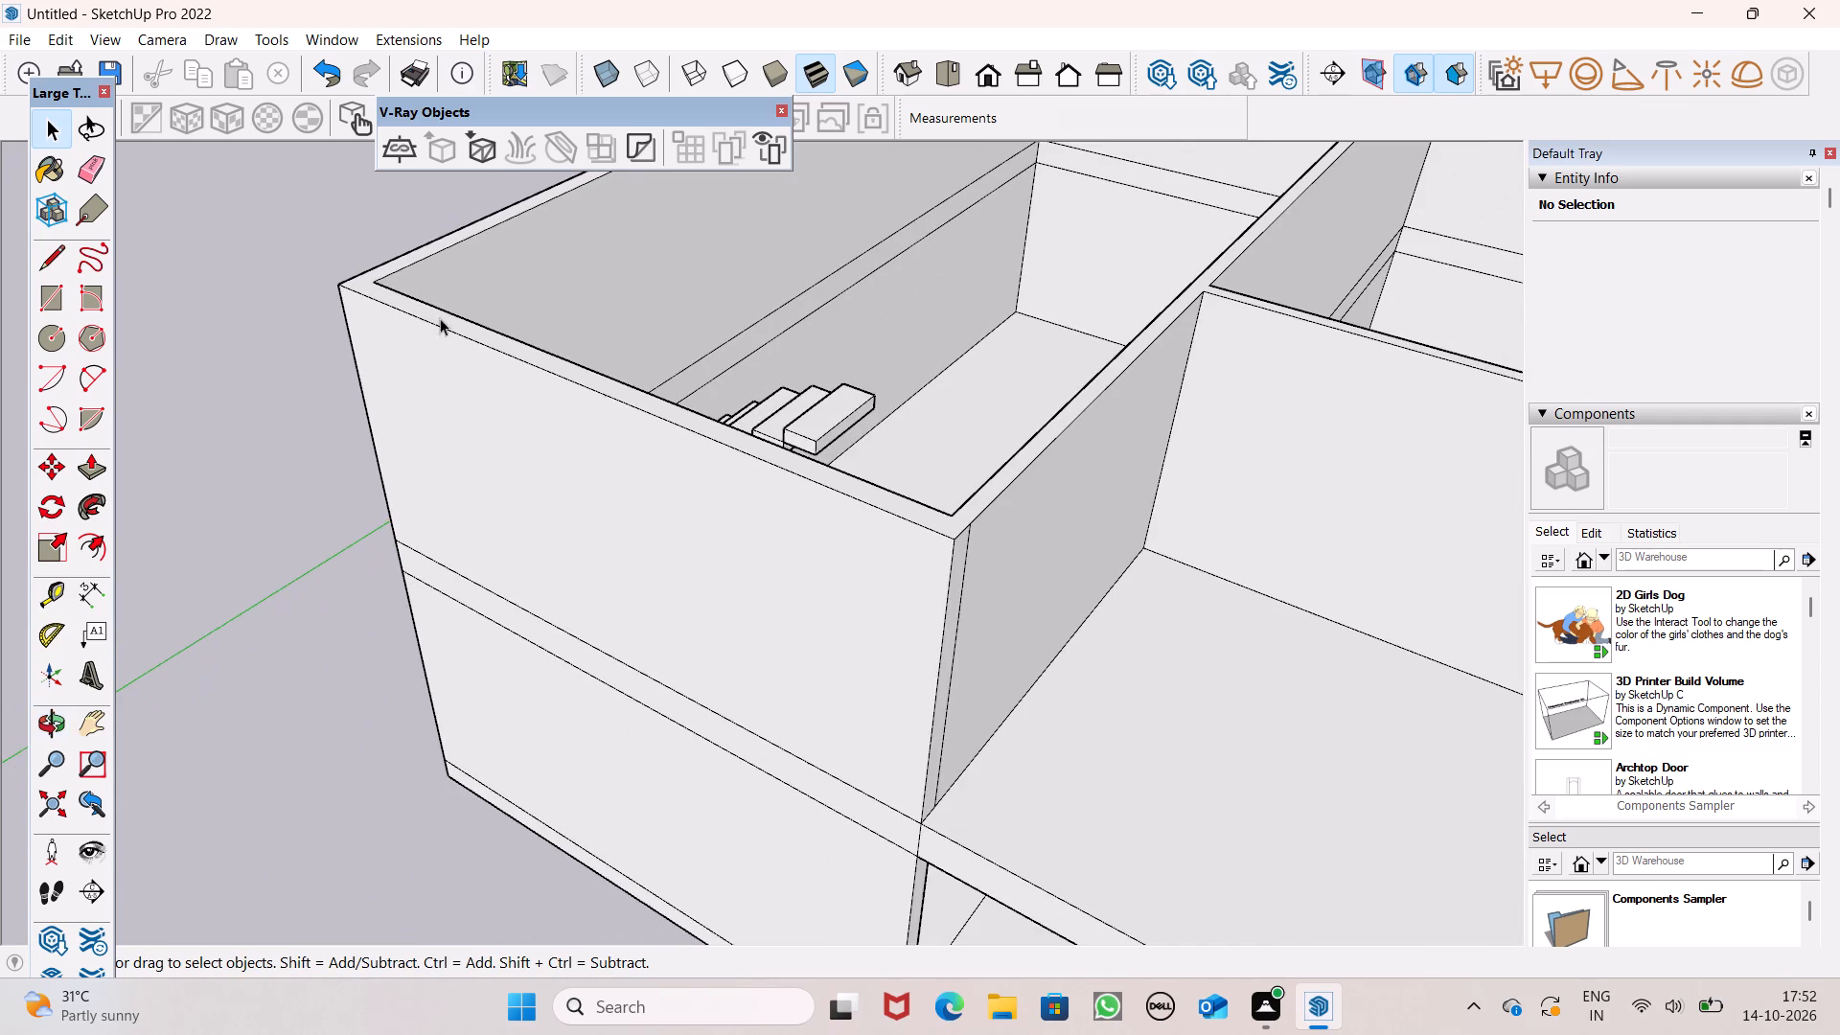
middle_click_drag(852, 456, 592, 670)
scroll(630, 645, "up", 3)
left_click(631, 645)
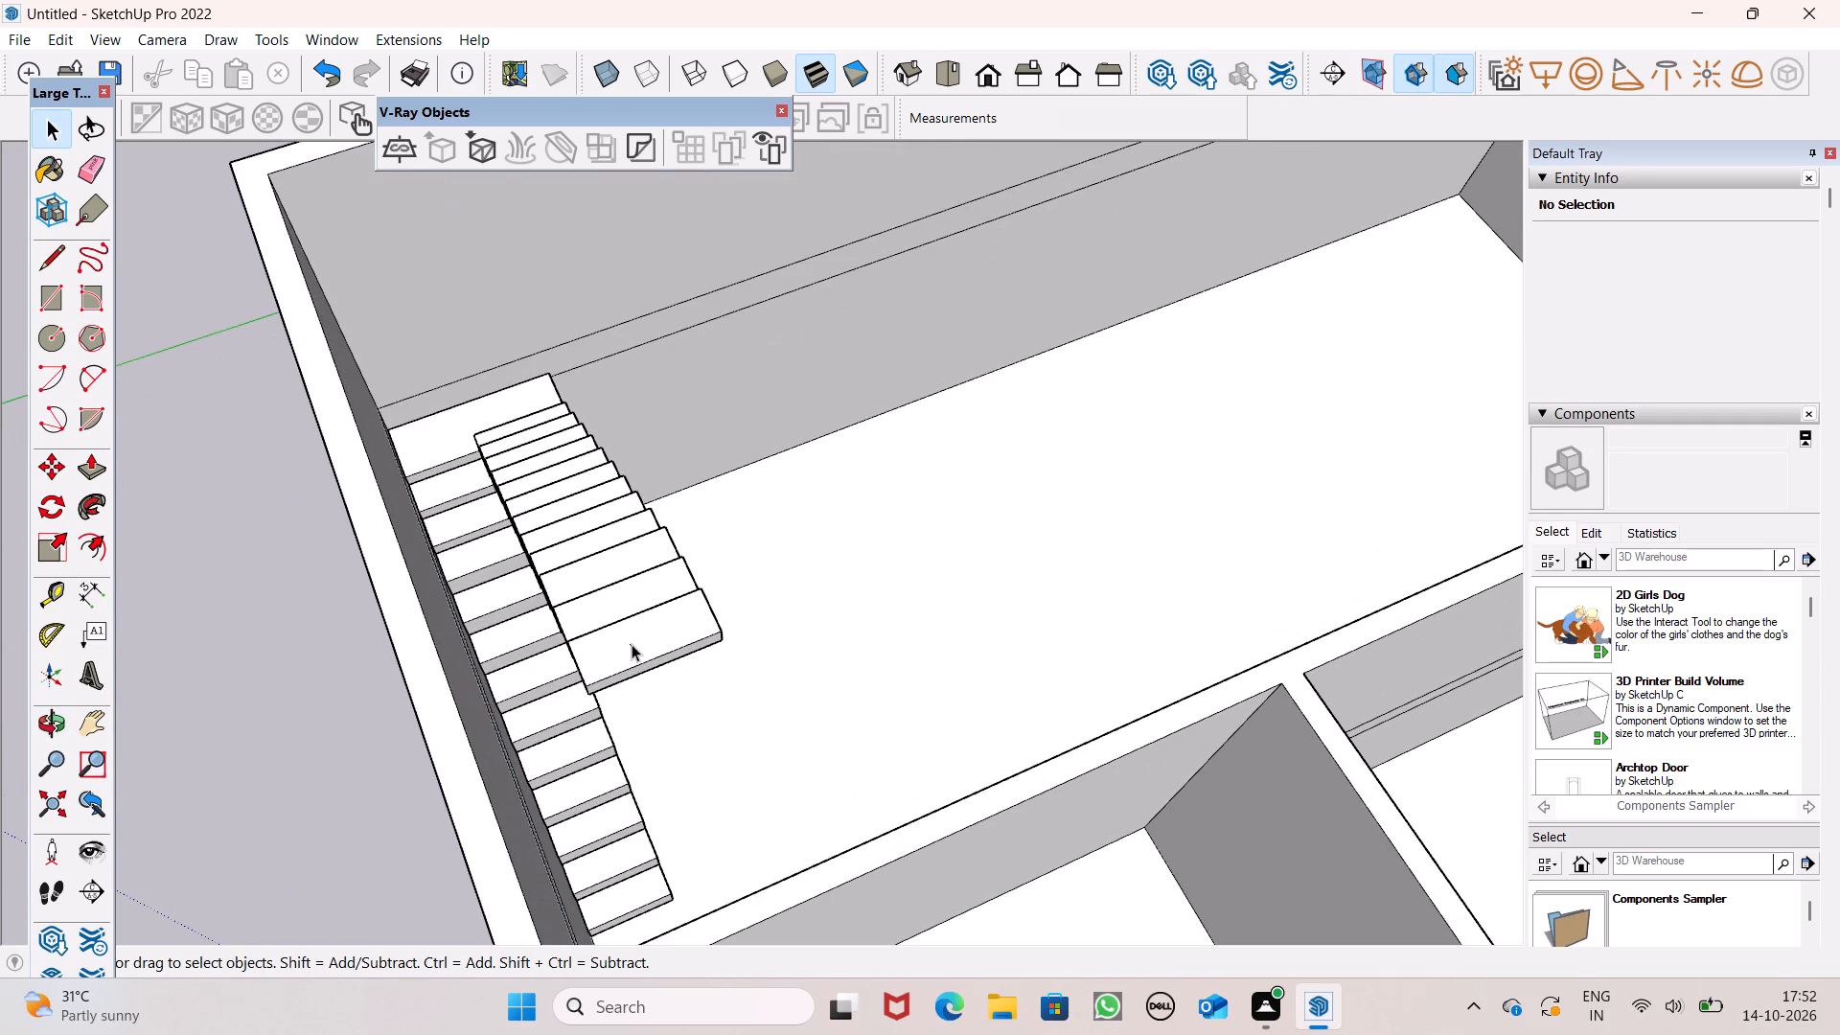
key("m")
key("Return")
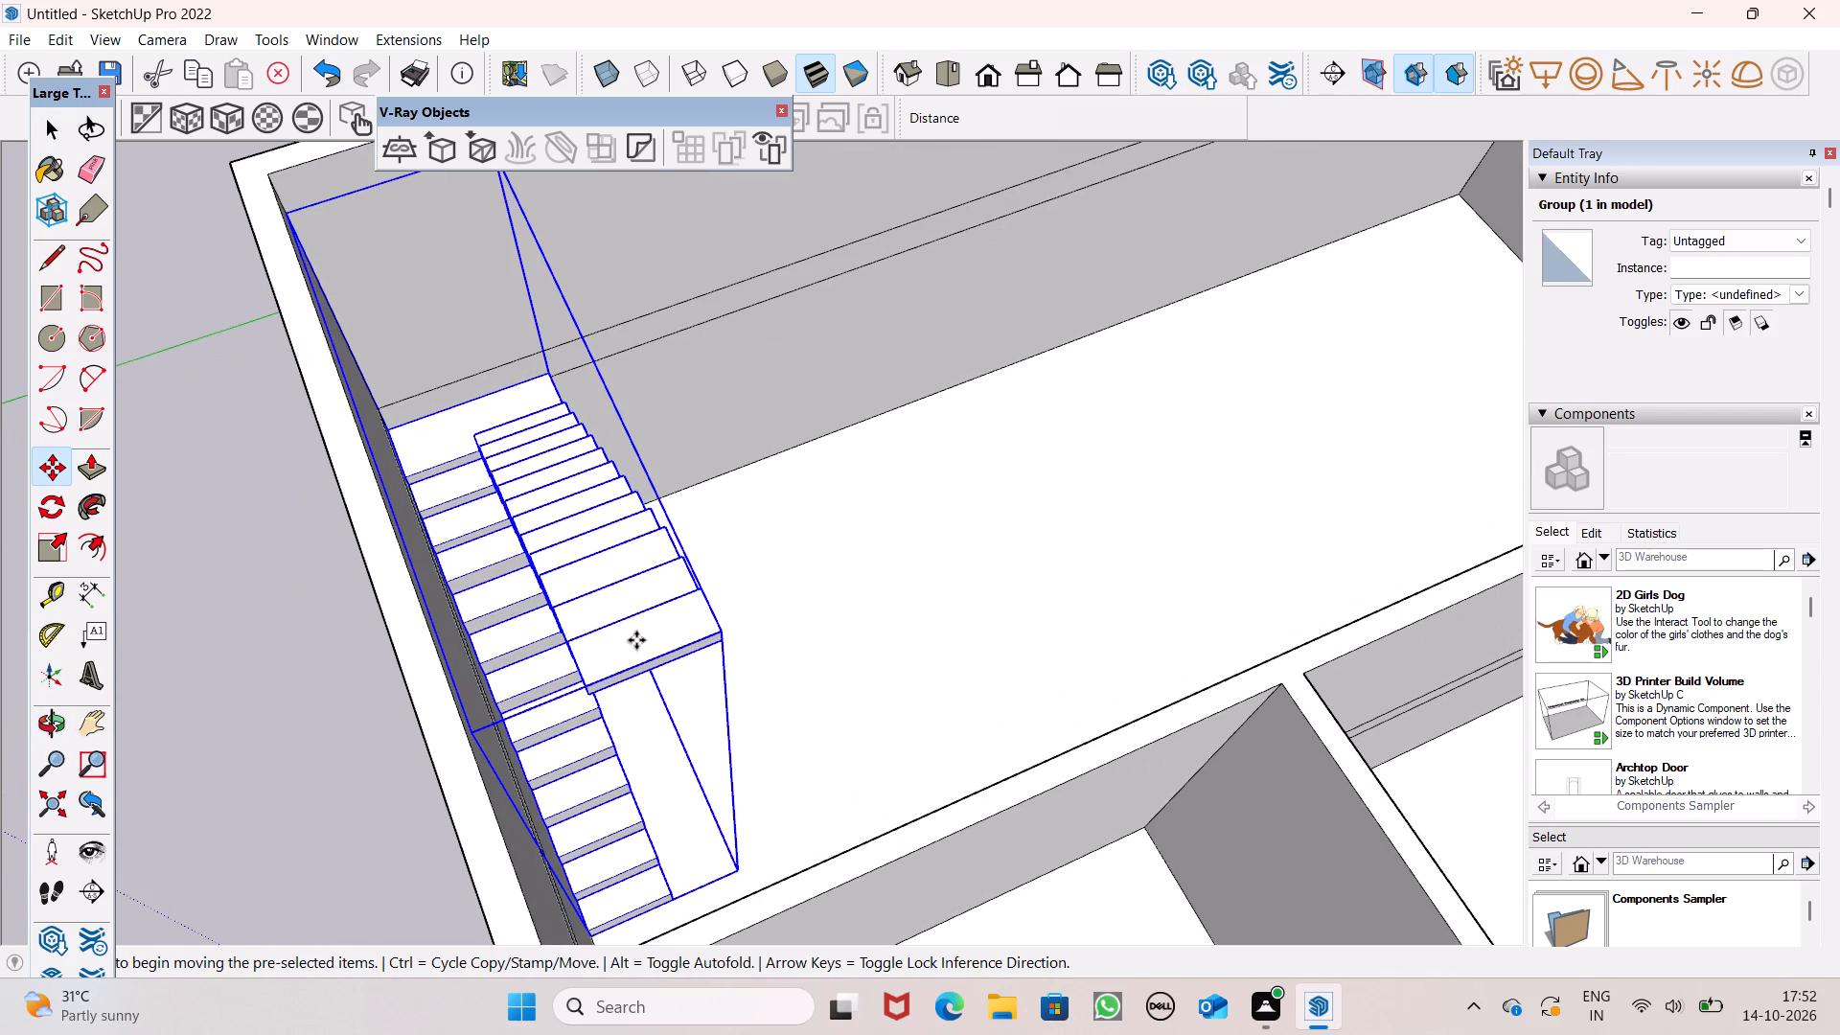
scroll(636, 640, "down", 1)
scroll(636, 640, "up", 1)
scroll(636, 640, "down", 1)
middle_click_drag(661, 714, 631, 889)
left_click_drag(734, 794, 739, 821)
key("space")
key("space")
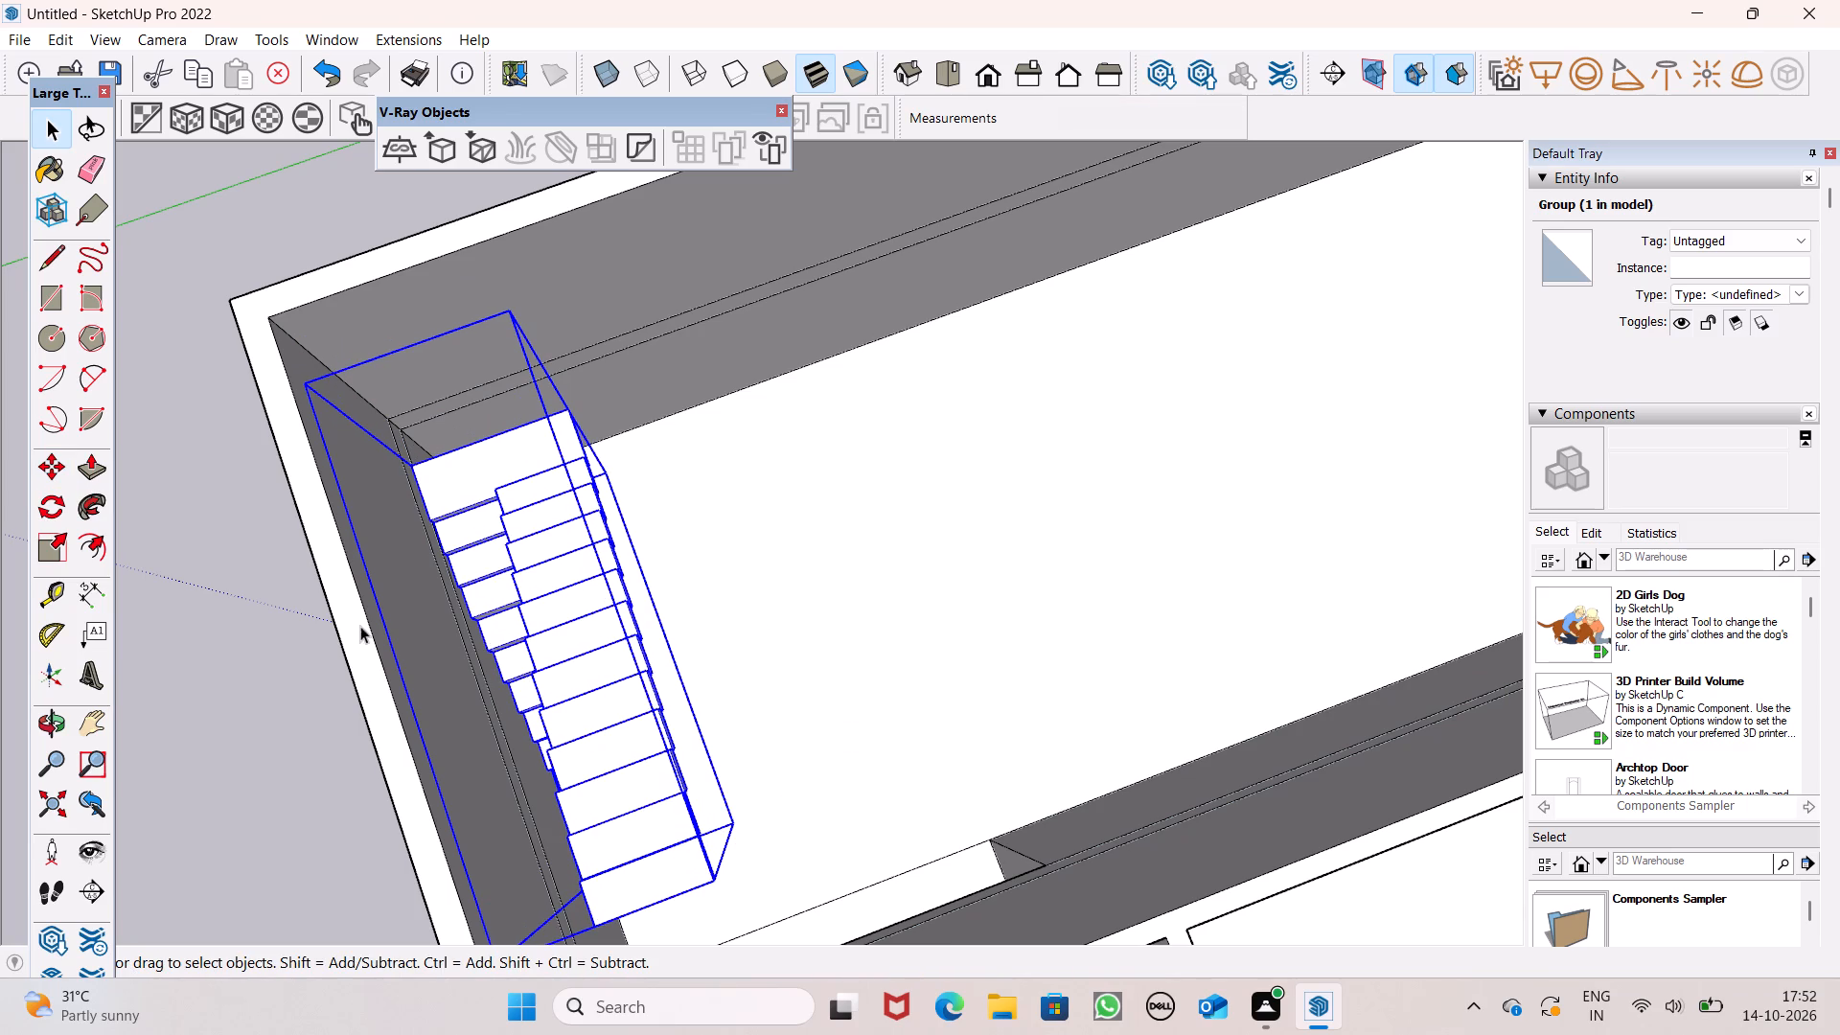
left_click(293, 623)
Erase the two horizontal edge lines between the storeys on the outer face of the building's end wall.
scroll(278, 620, "down", 2)
middle_click_drag(383, 681, 713, 434)
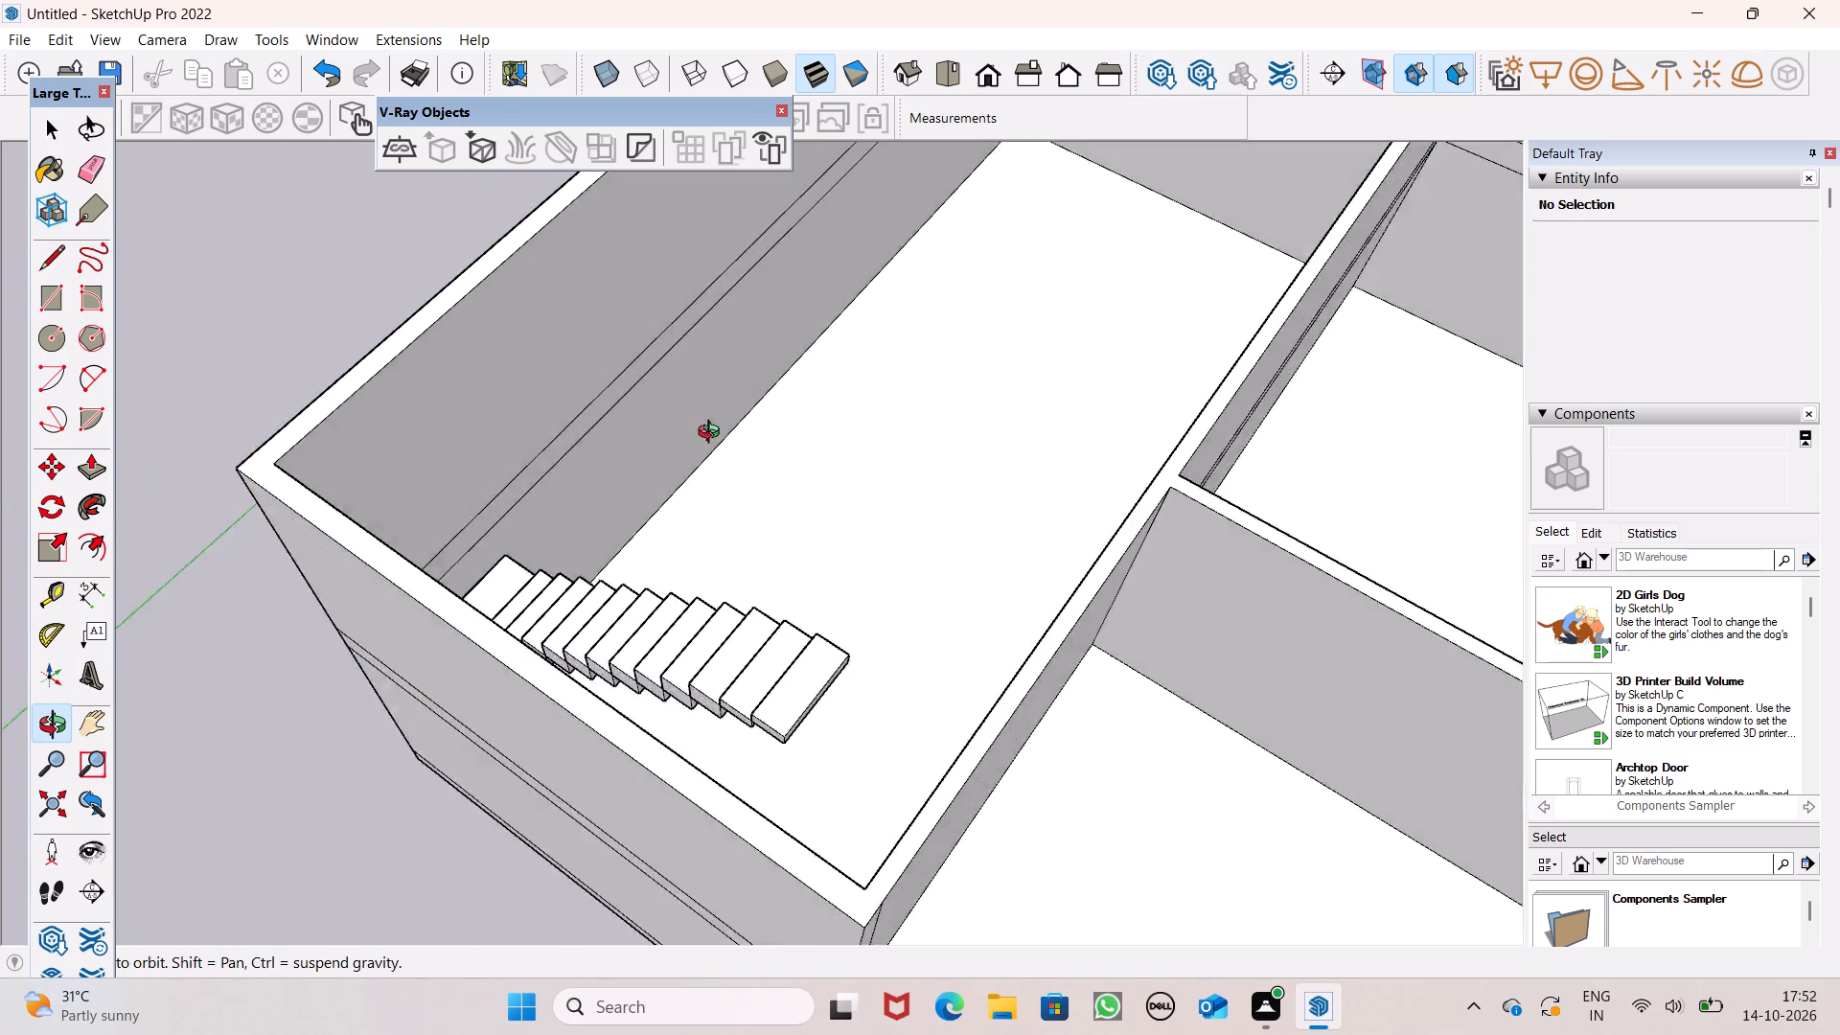
middle_click_drag(713, 434, 795, 302)
middle_click_drag(825, 256, 844, 228)
scroll(503, 319, "down", 1)
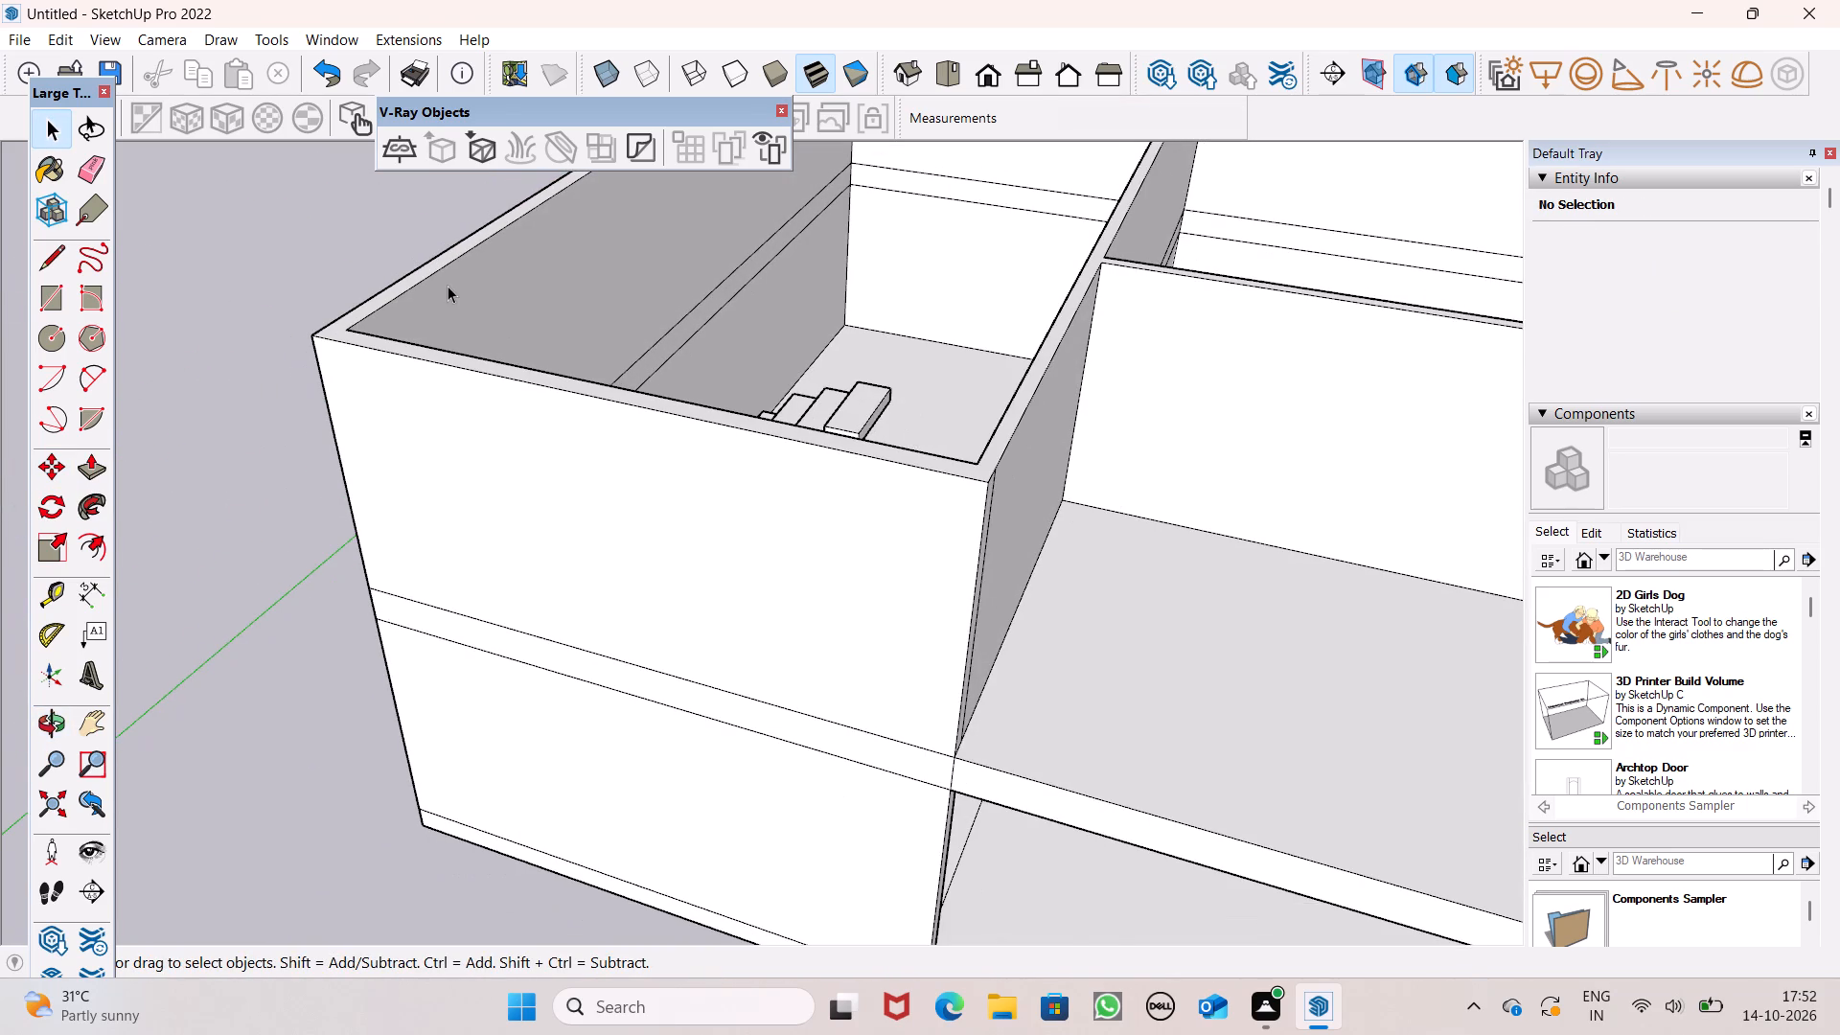
scroll(450, 283, "down", 2)
middle_click_drag(508, 407, 619, 310)
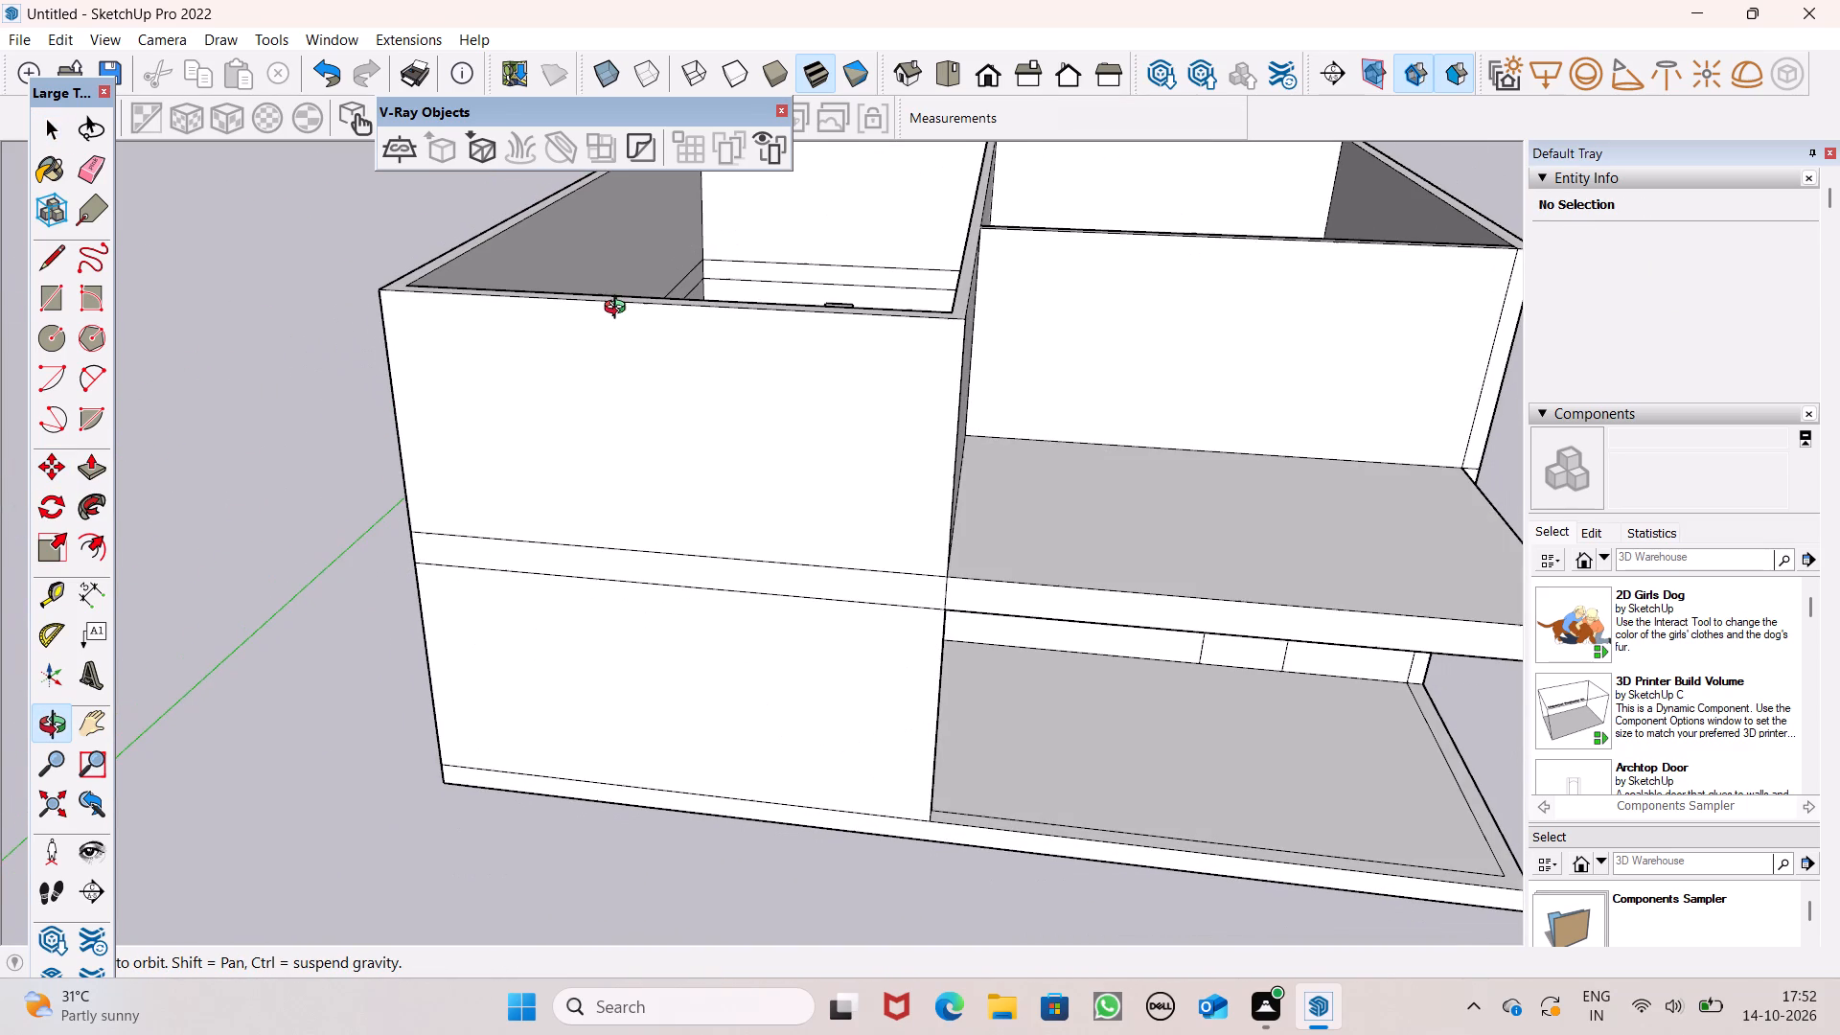
middle_click_drag(619, 310, 605, 348)
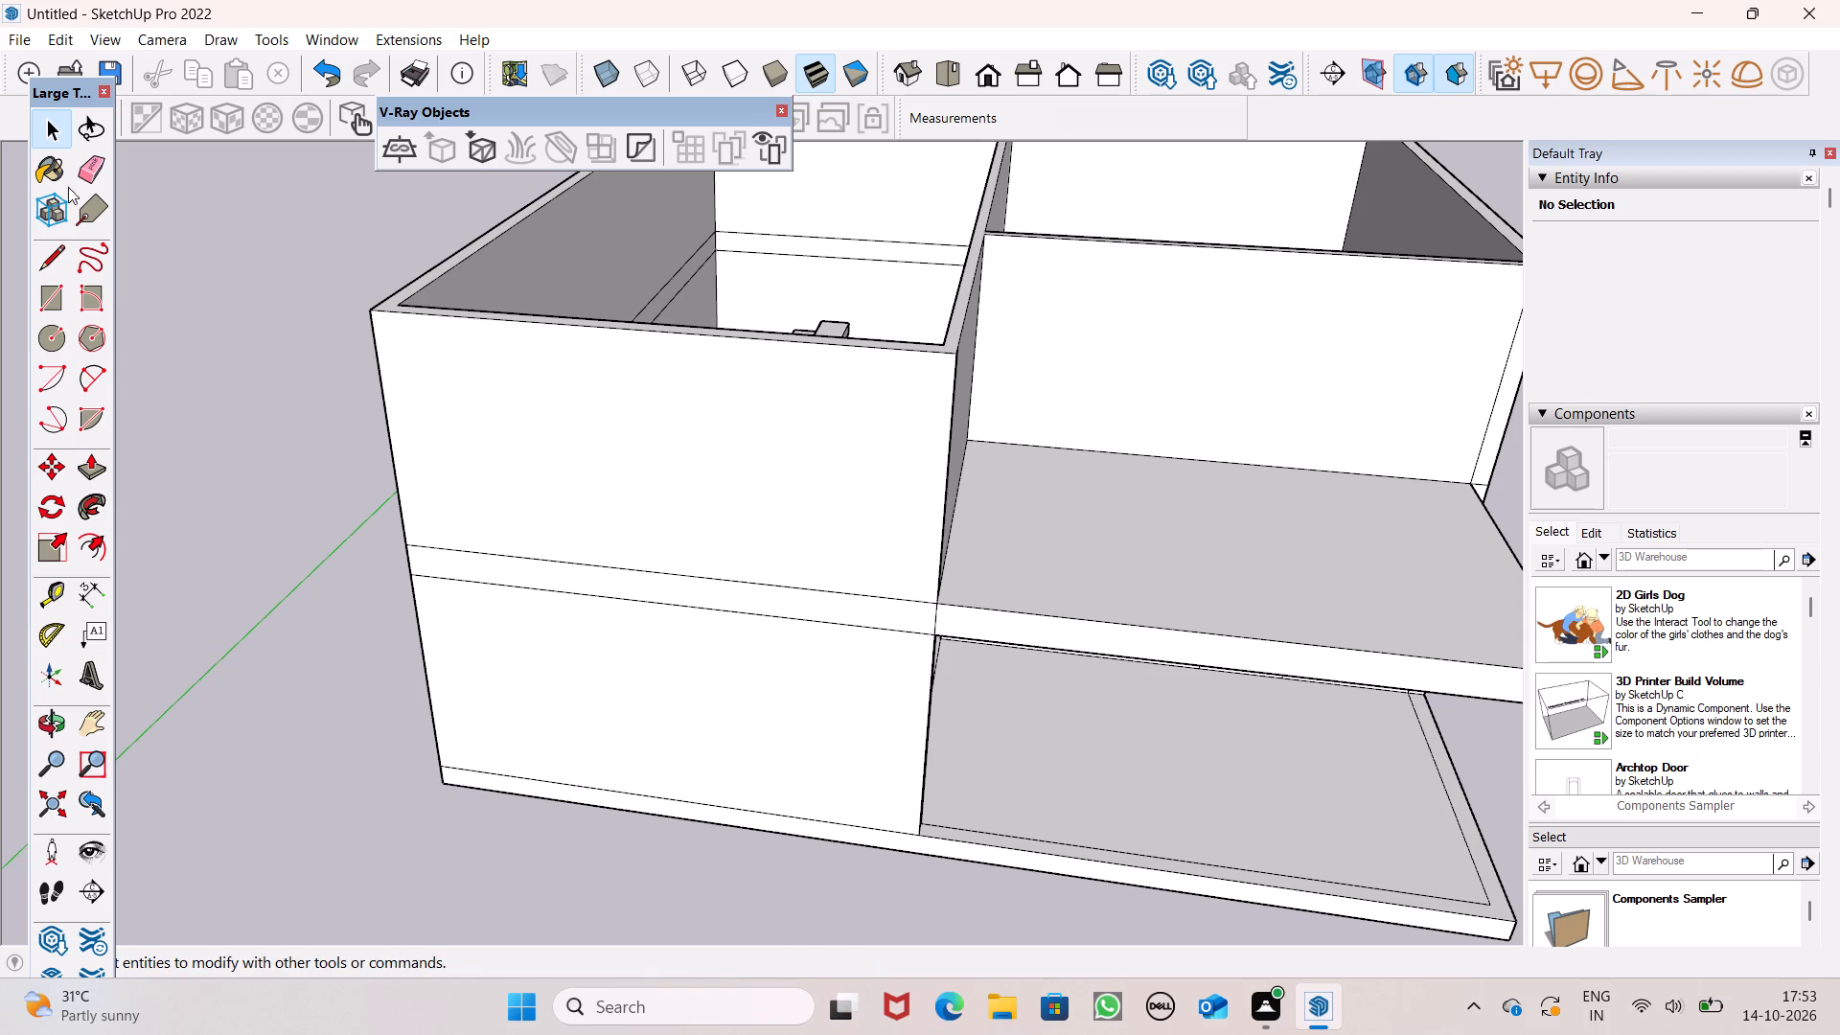
left_click(103, 181)
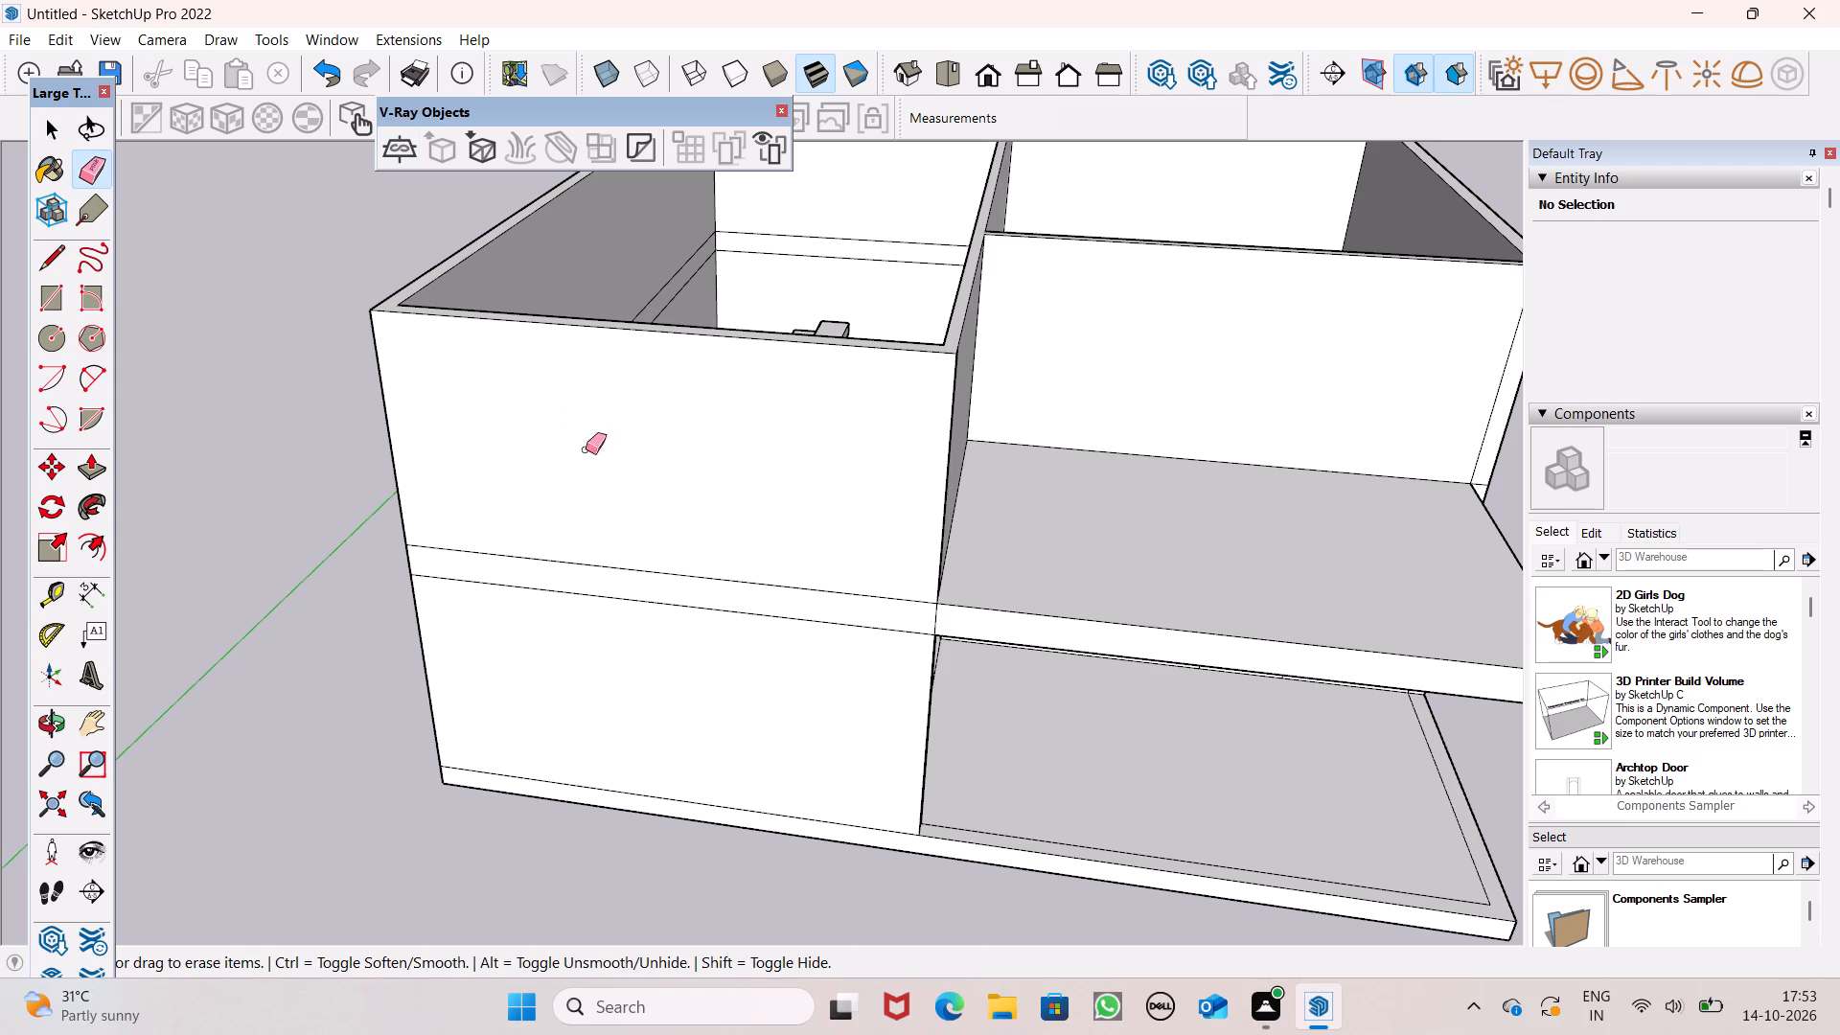
left_click_drag(613, 544, 626, 604)
middle_click_drag(694, 595, 697, 594)
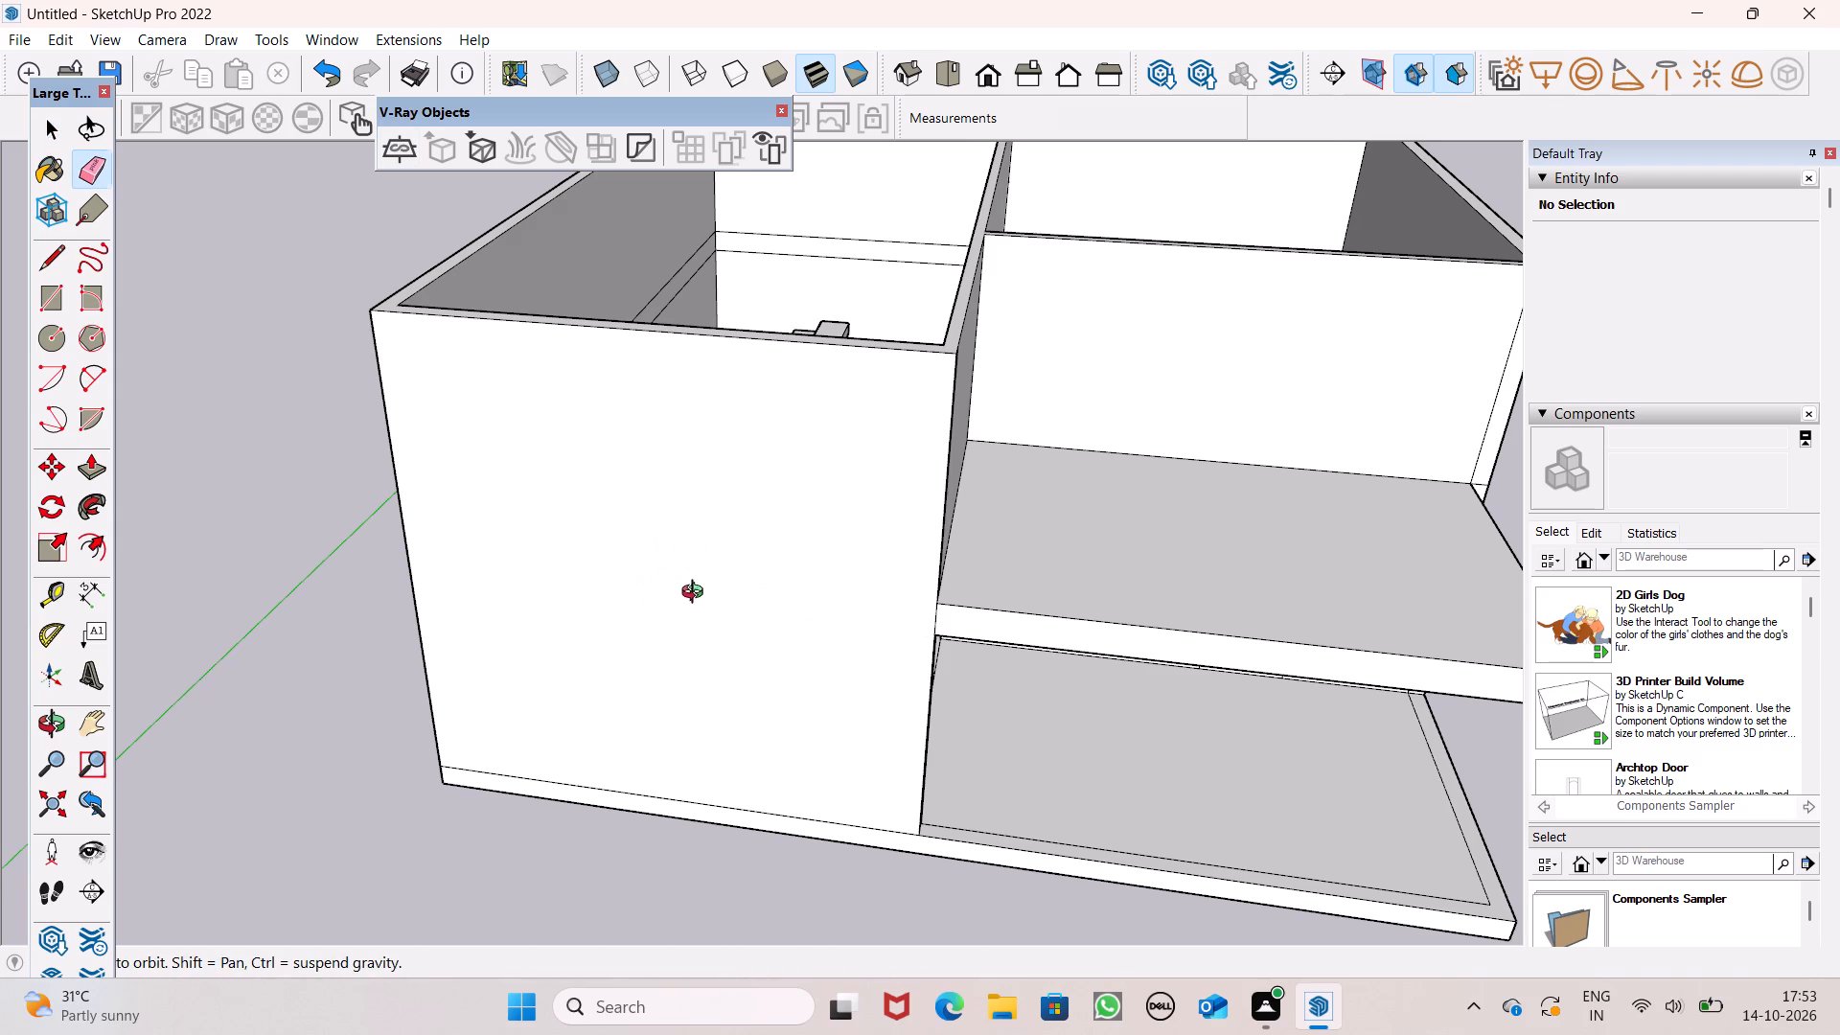
middle_click_drag(697, 594, 720, 581)
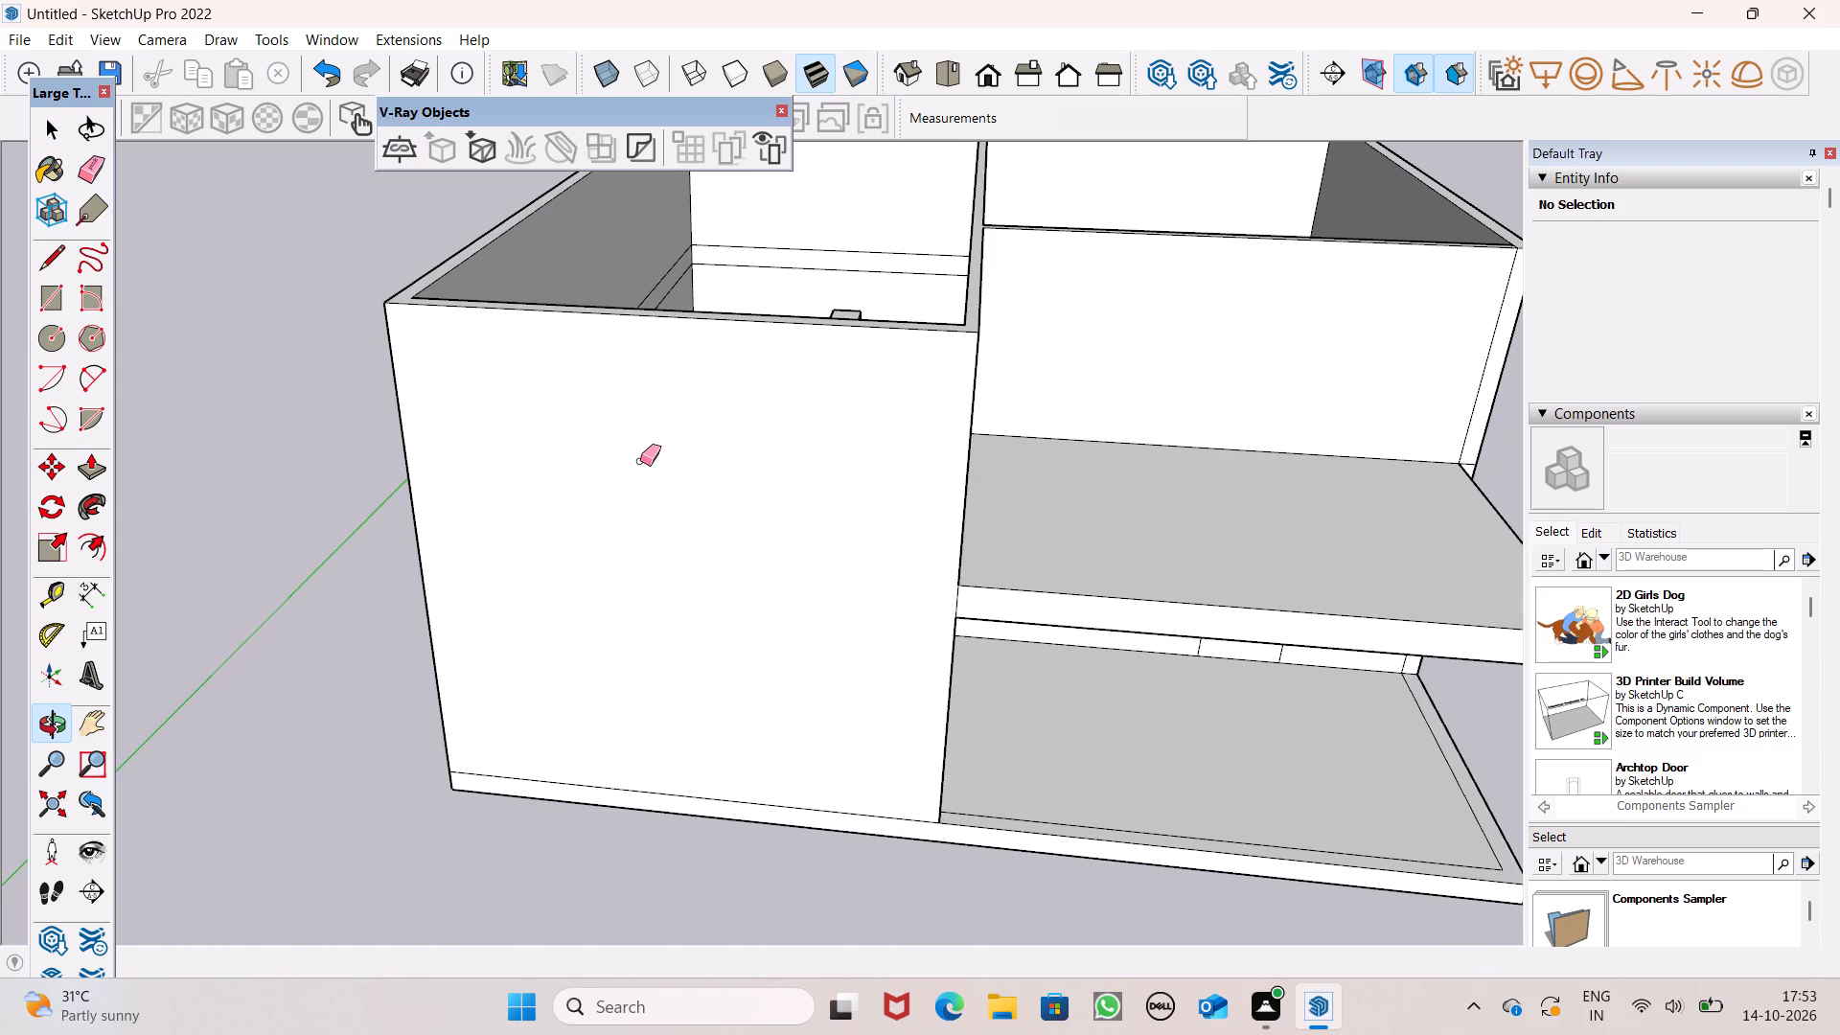
Draw a tall rectangle about 14' 6" high by 5' 5" wide on the outer face of the building's end wall.
middle_click_drag(591, 485, 676, 497)
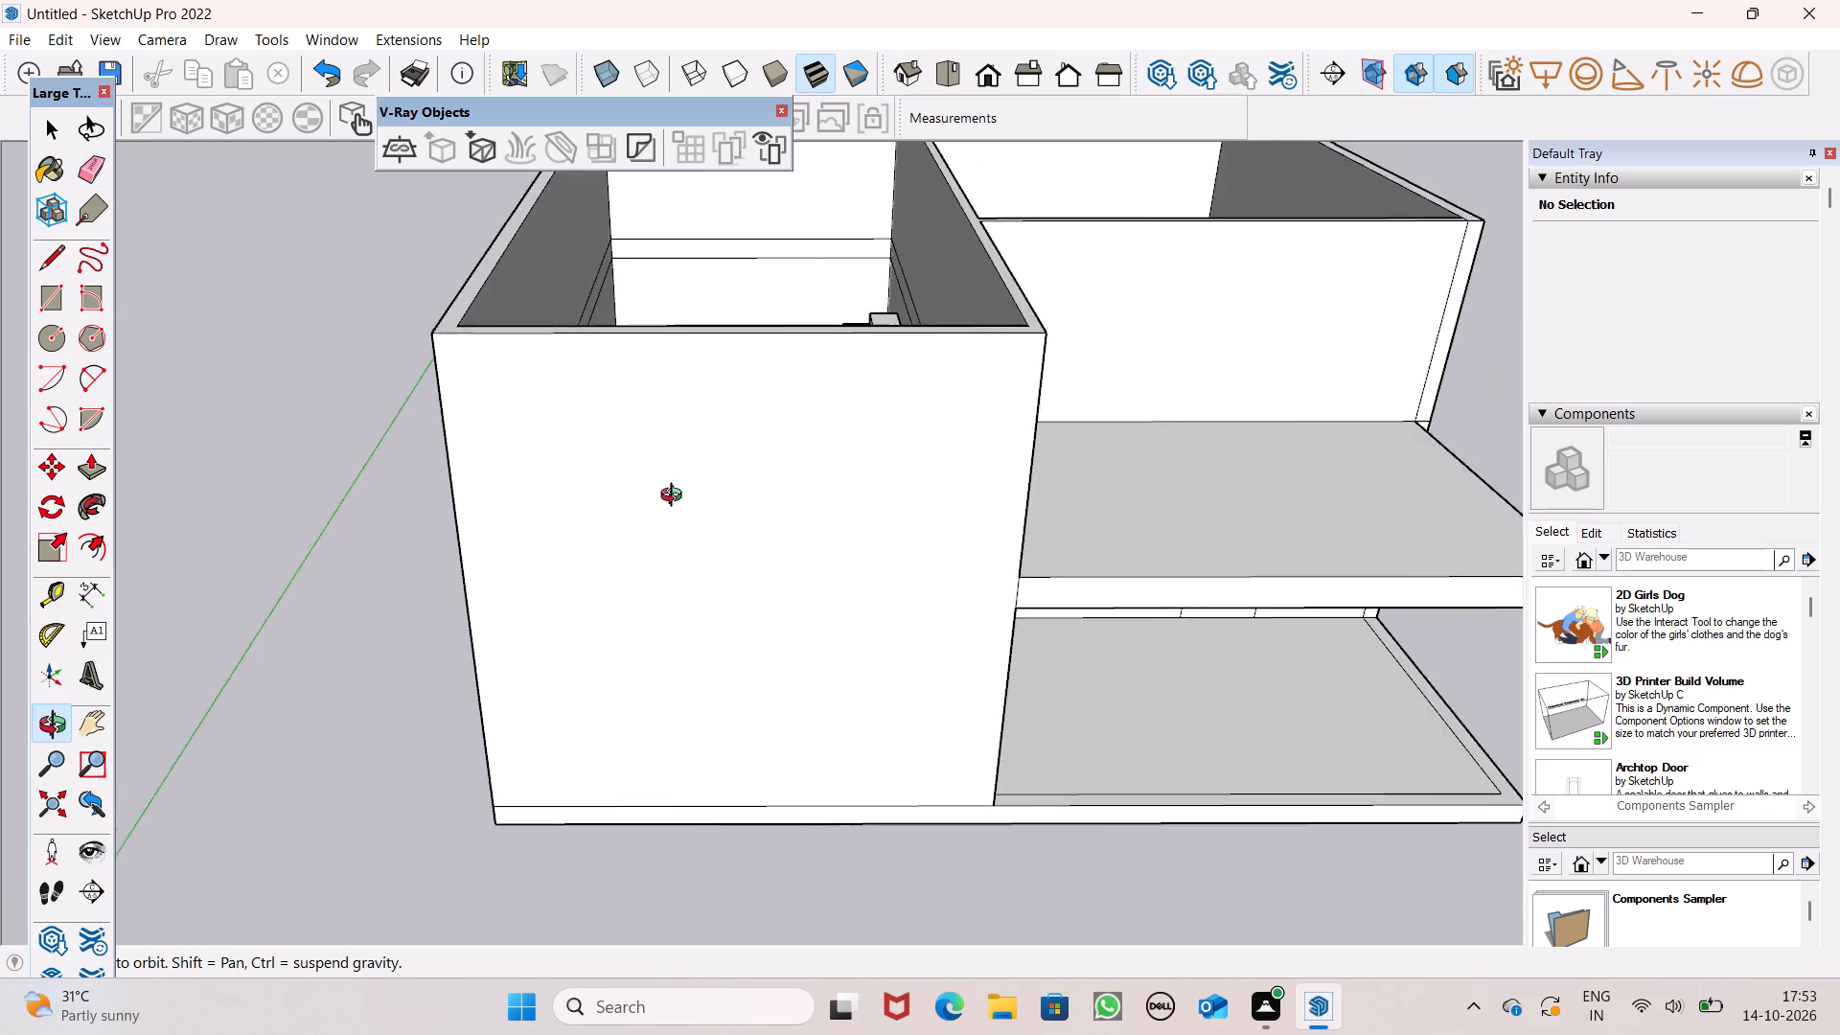
middle_click_drag(676, 497, 663, 484)
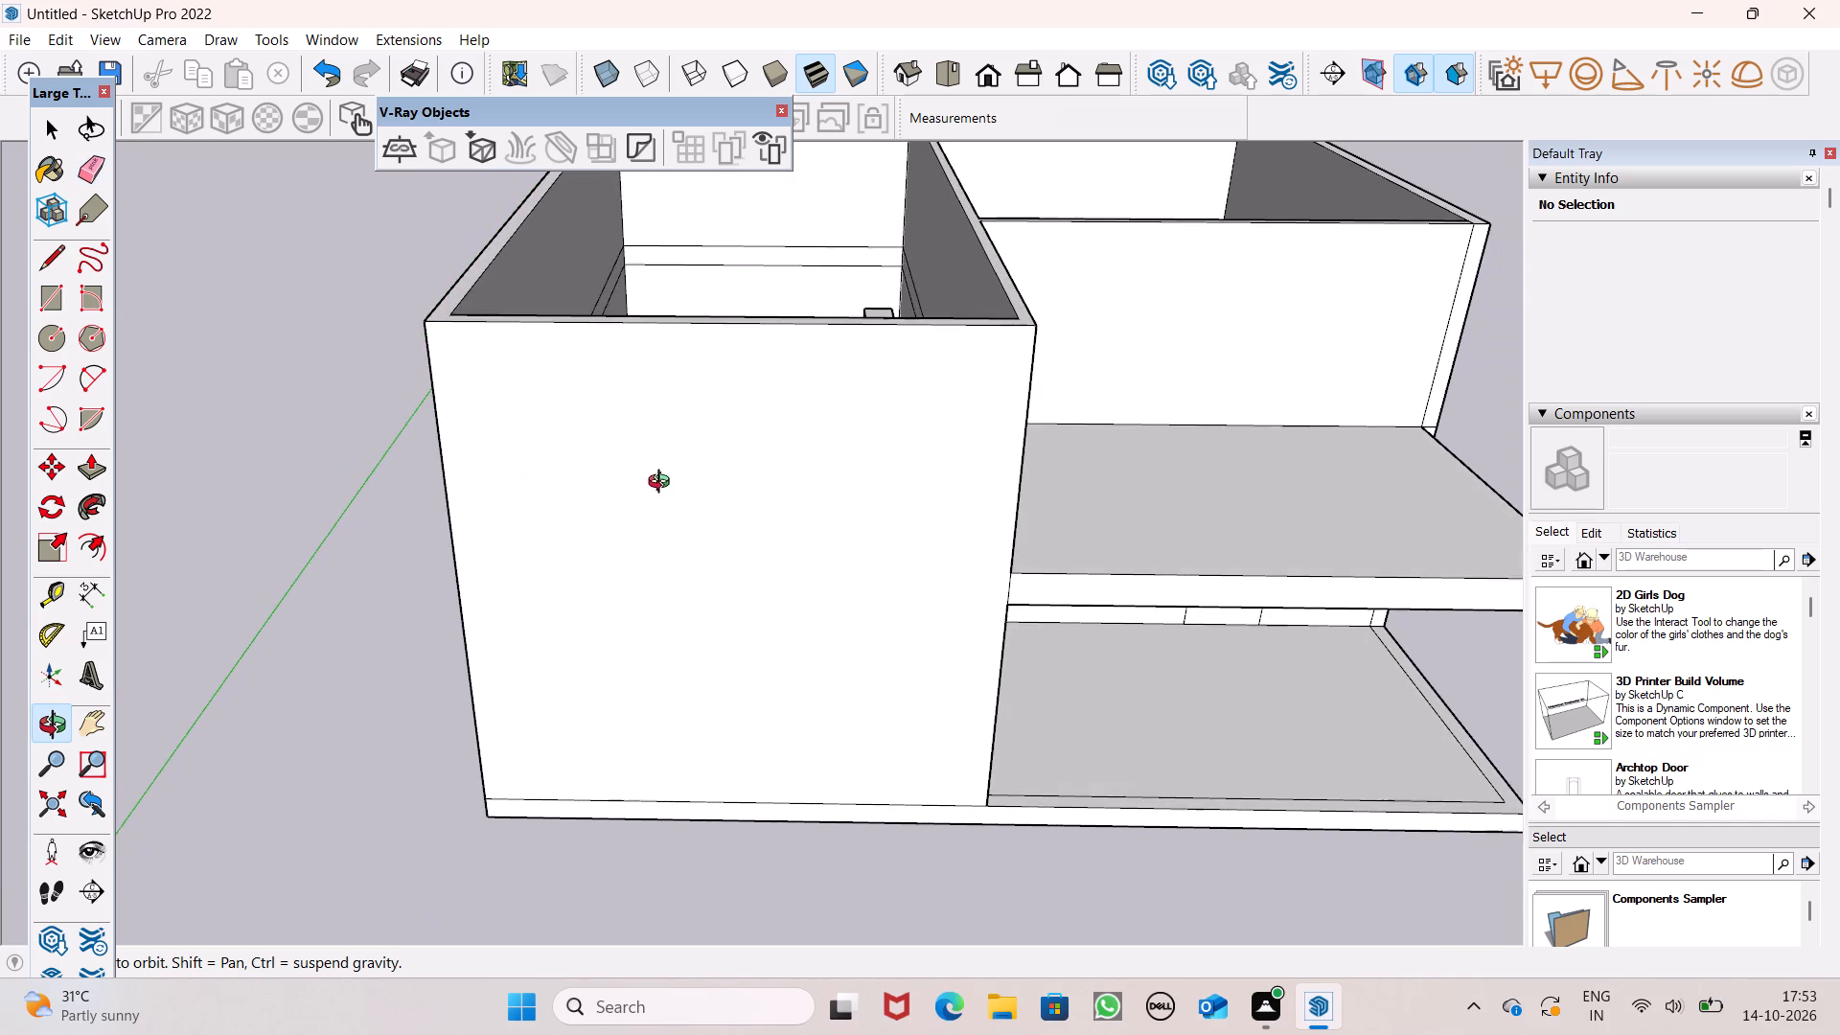
middle_click_drag(663, 484, 661, 416)
scroll(620, 301, "up", 1)
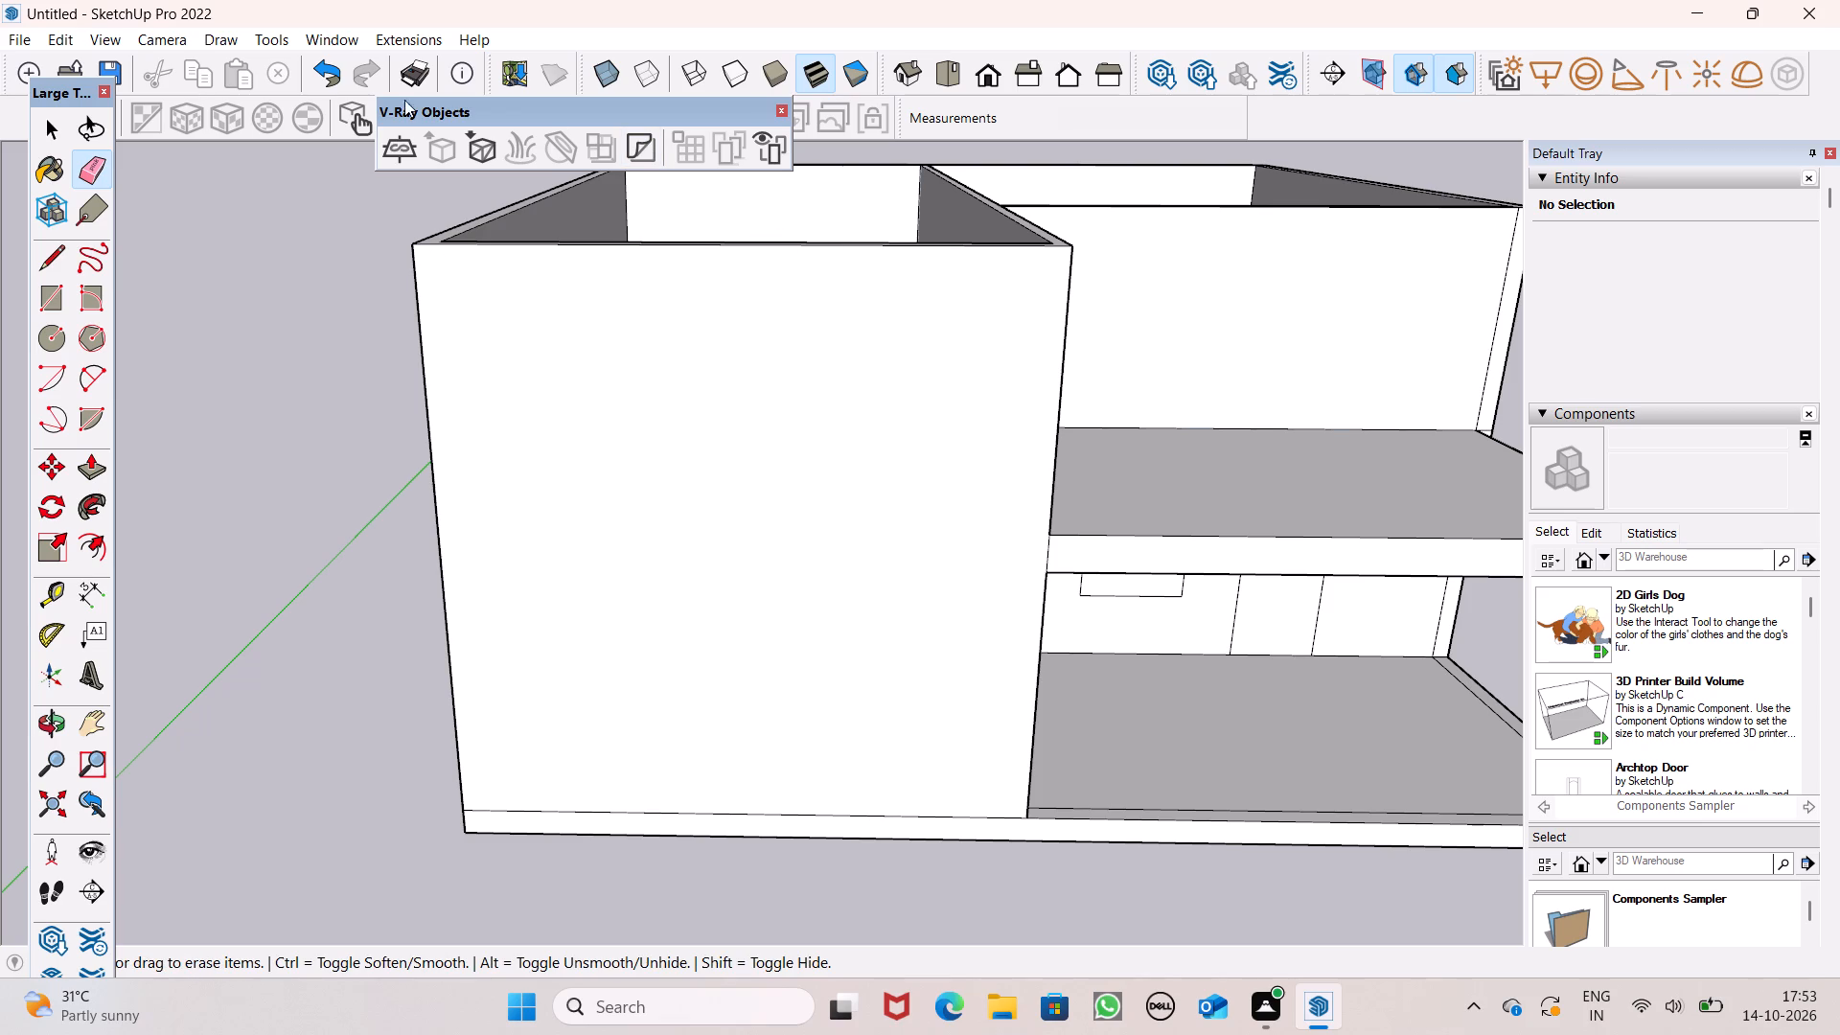
left_click(46, 291)
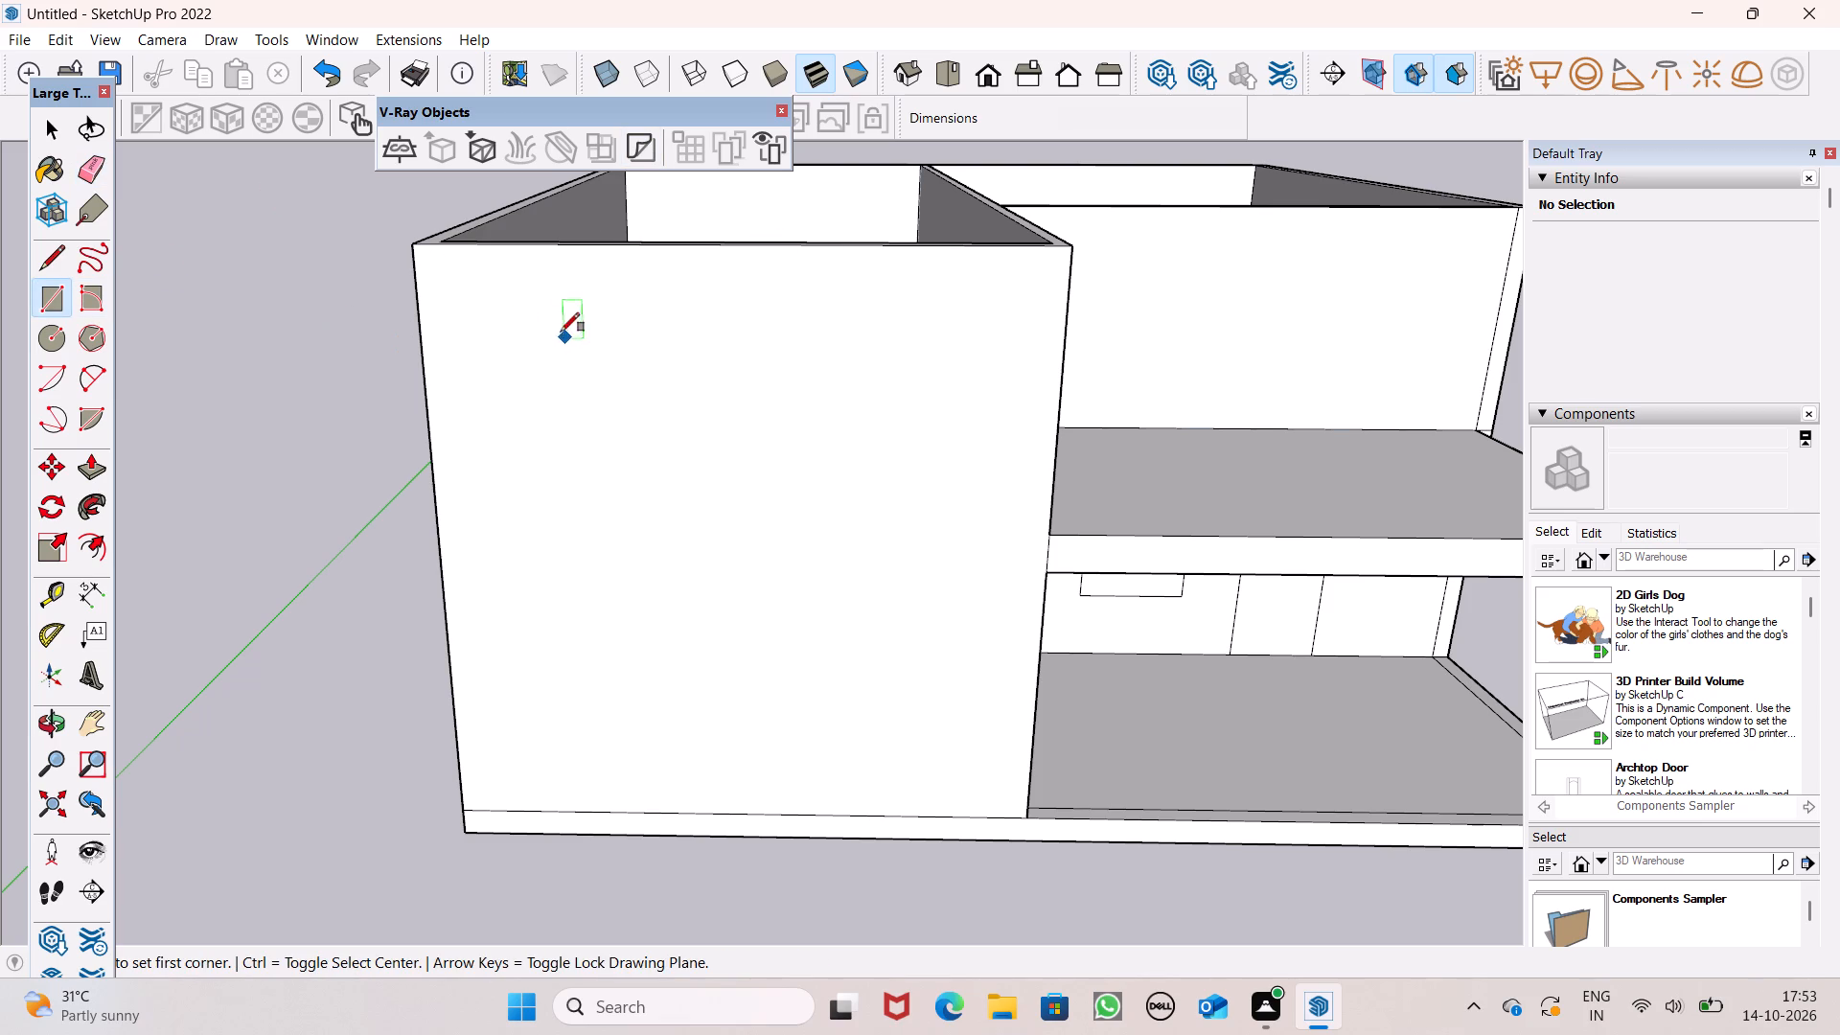
scroll(781, 418, "up", 1)
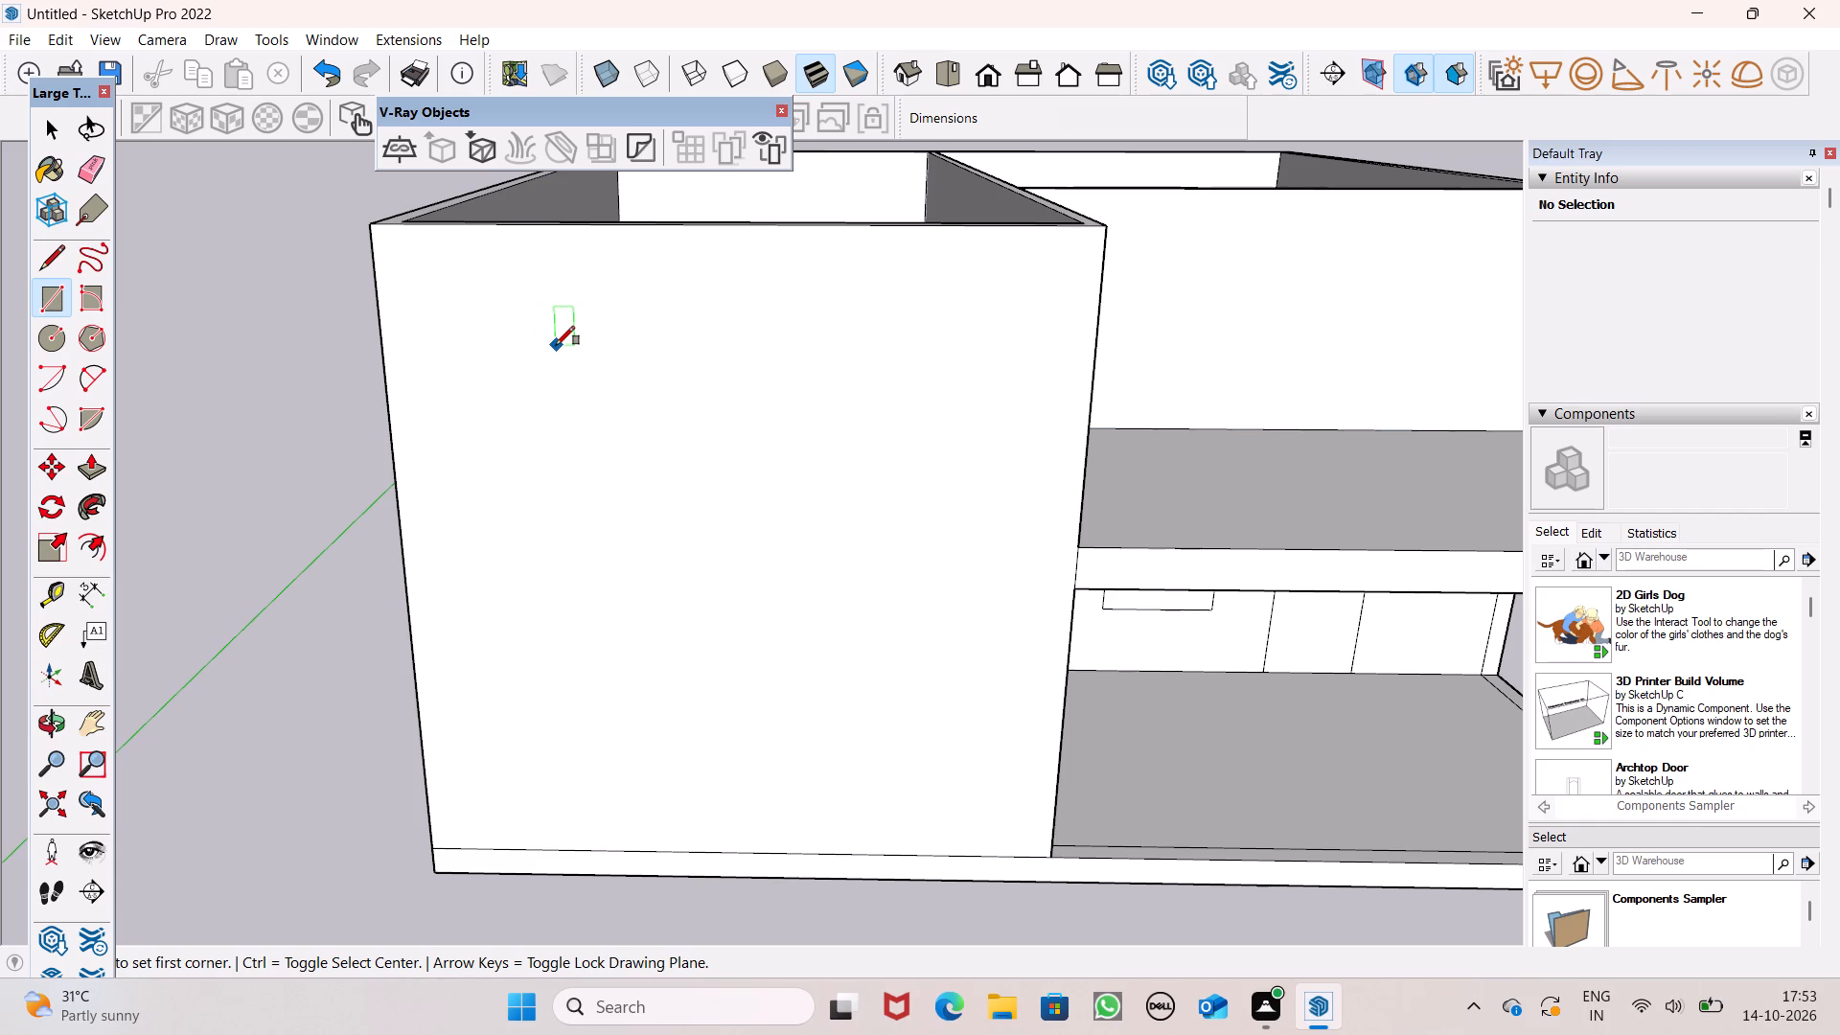
left_click(558, 325)
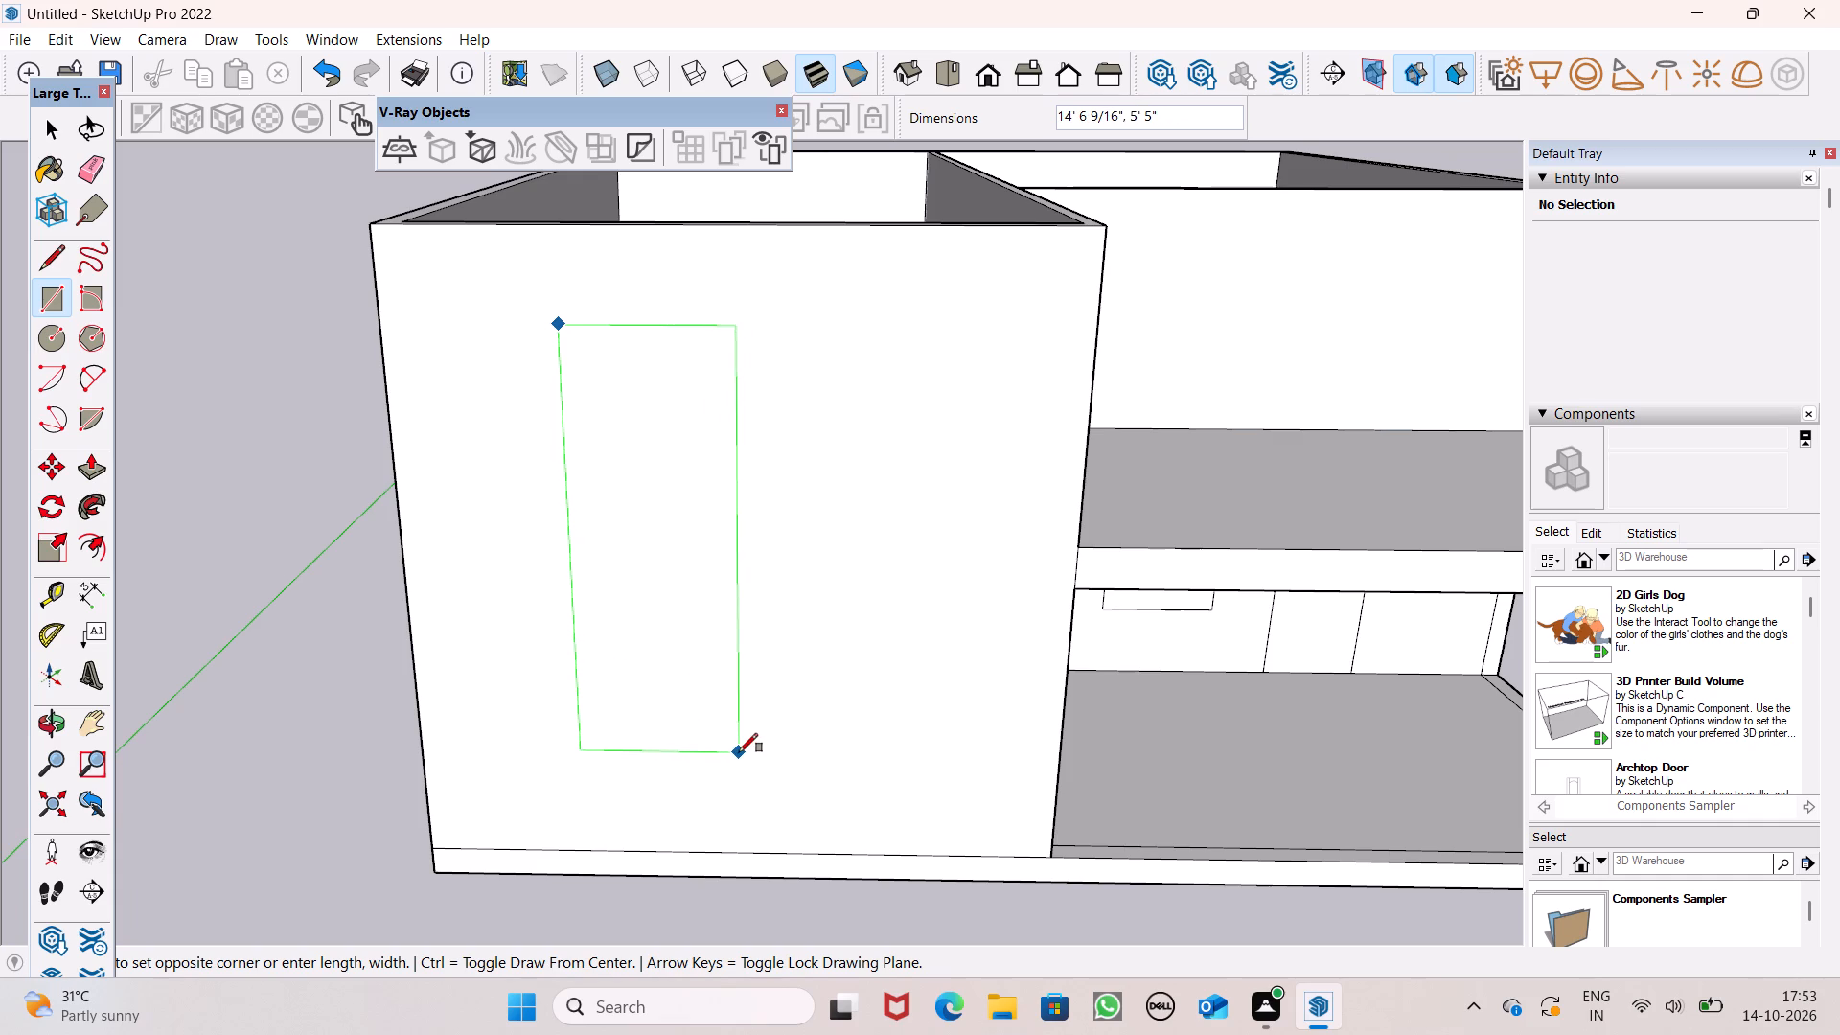
left_click(739, 752)
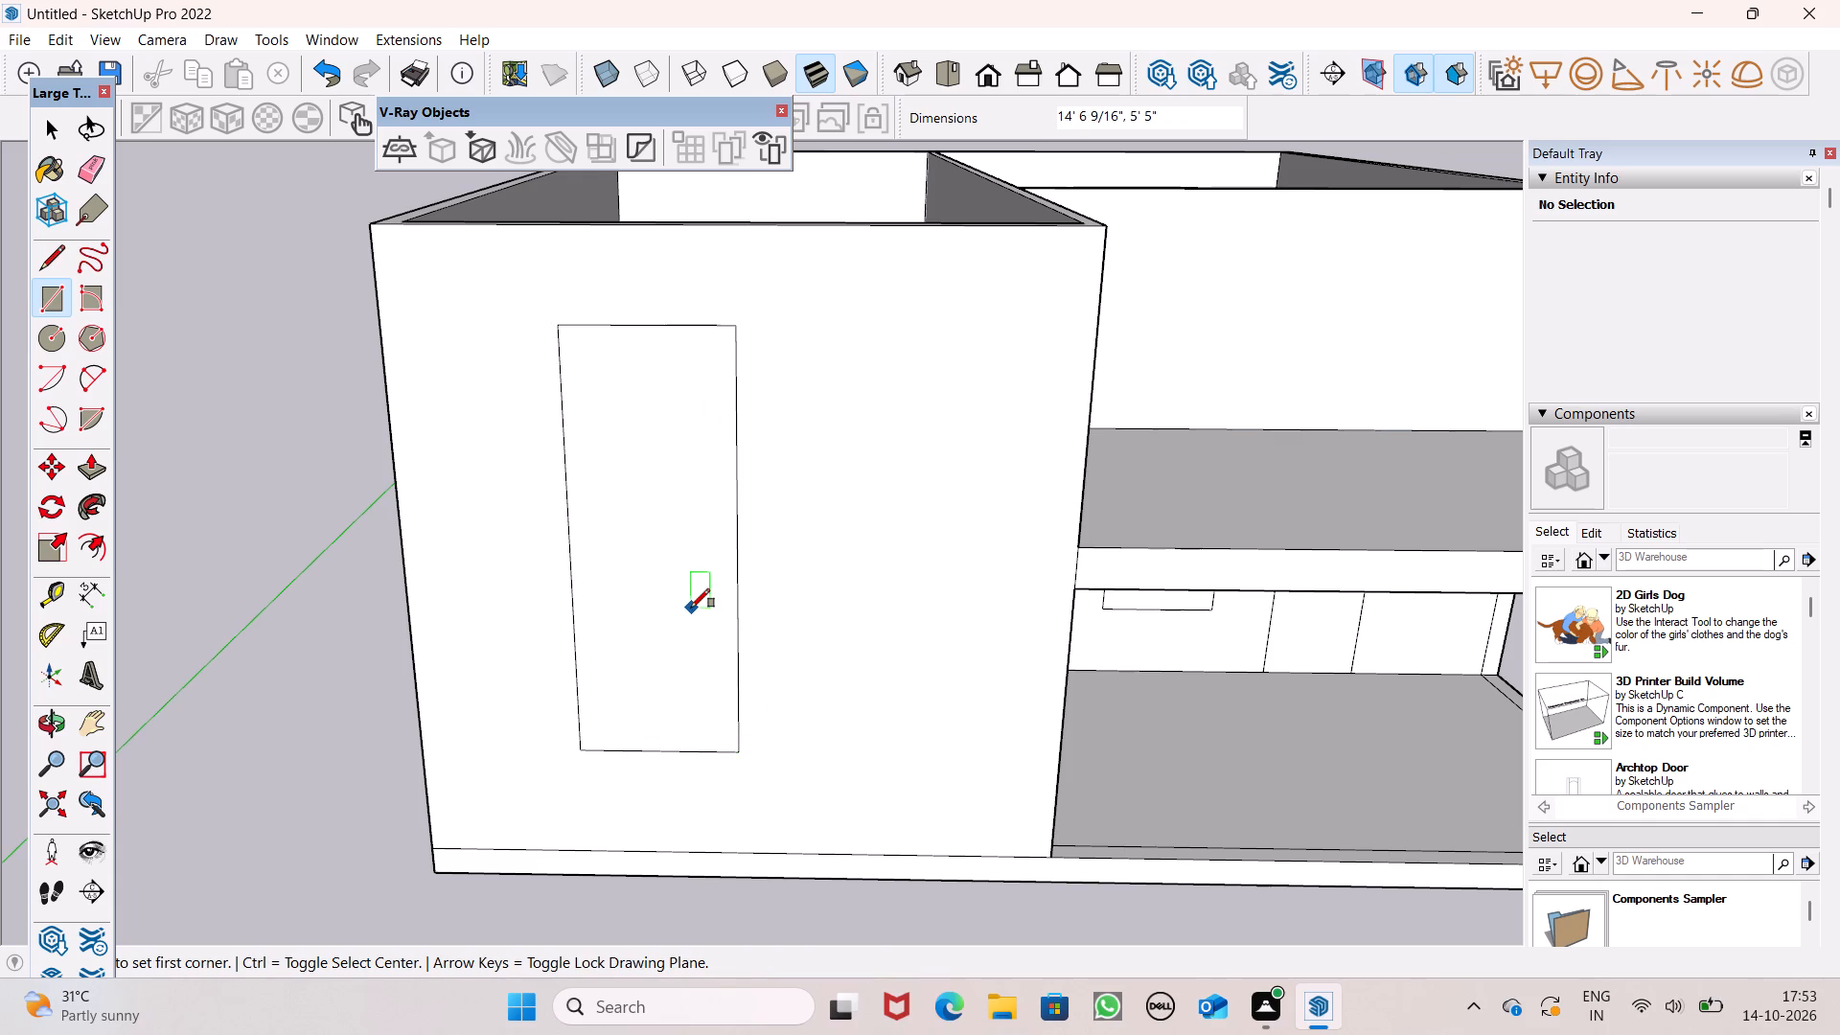
Move the tall rectangle a short distance sideways along the end wall, towards its nearer vertical edge, and deselect it.
key("space")
double_click(691, 608)
scroll(658, 554, "down", 1)
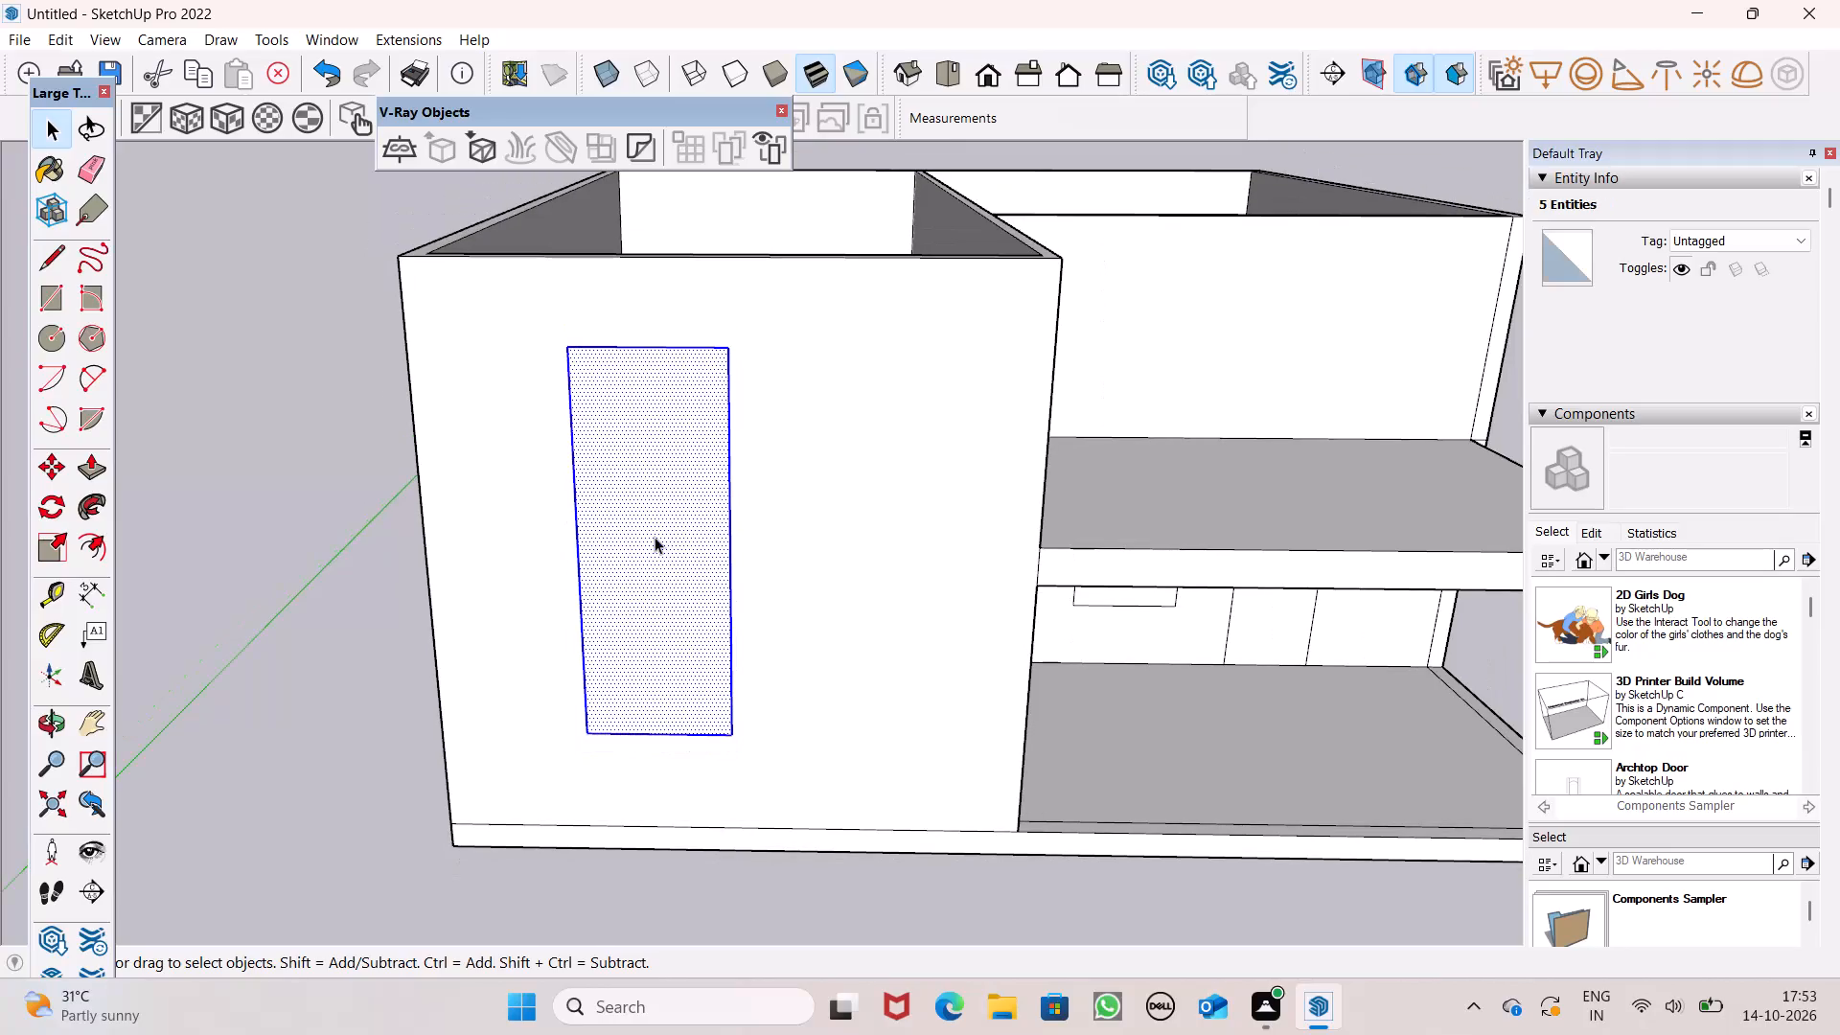
key("m")
key("Return")
left_click_drag(635, 599, 630, 600)
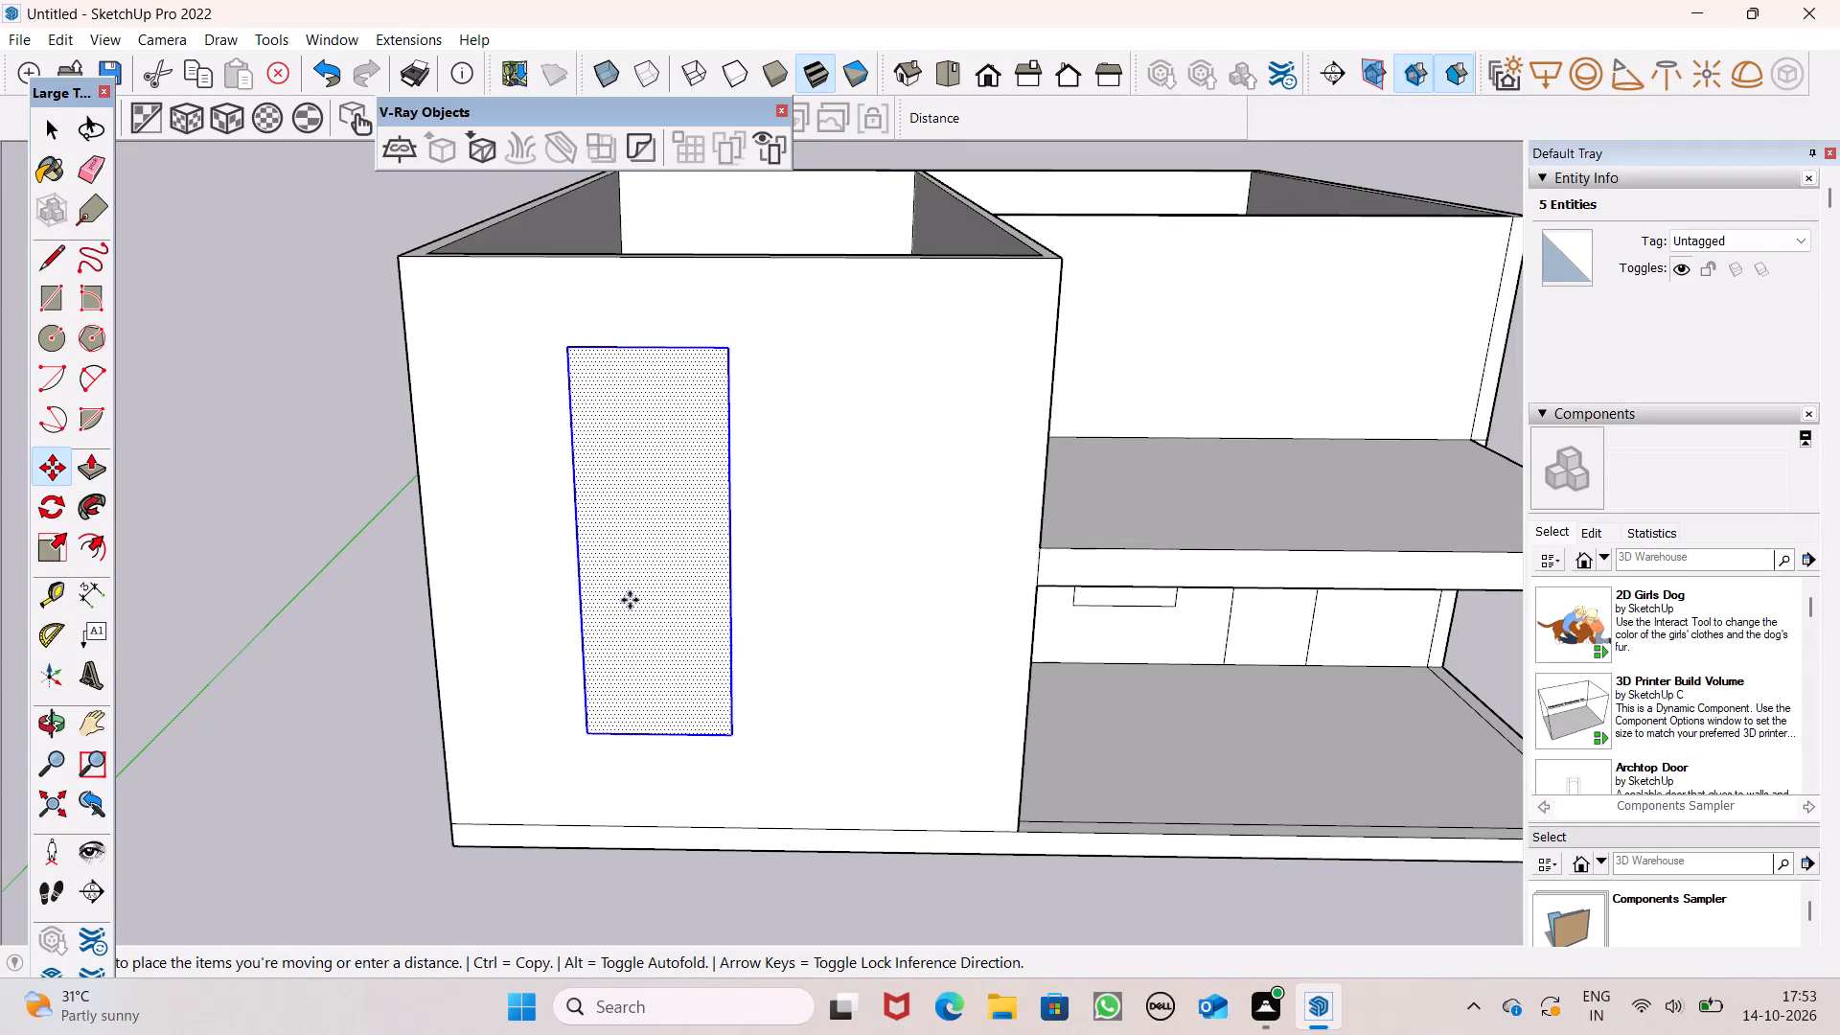
left_click_drag(630, 600, 609, 597)
key("space")
left_click(333, 594)
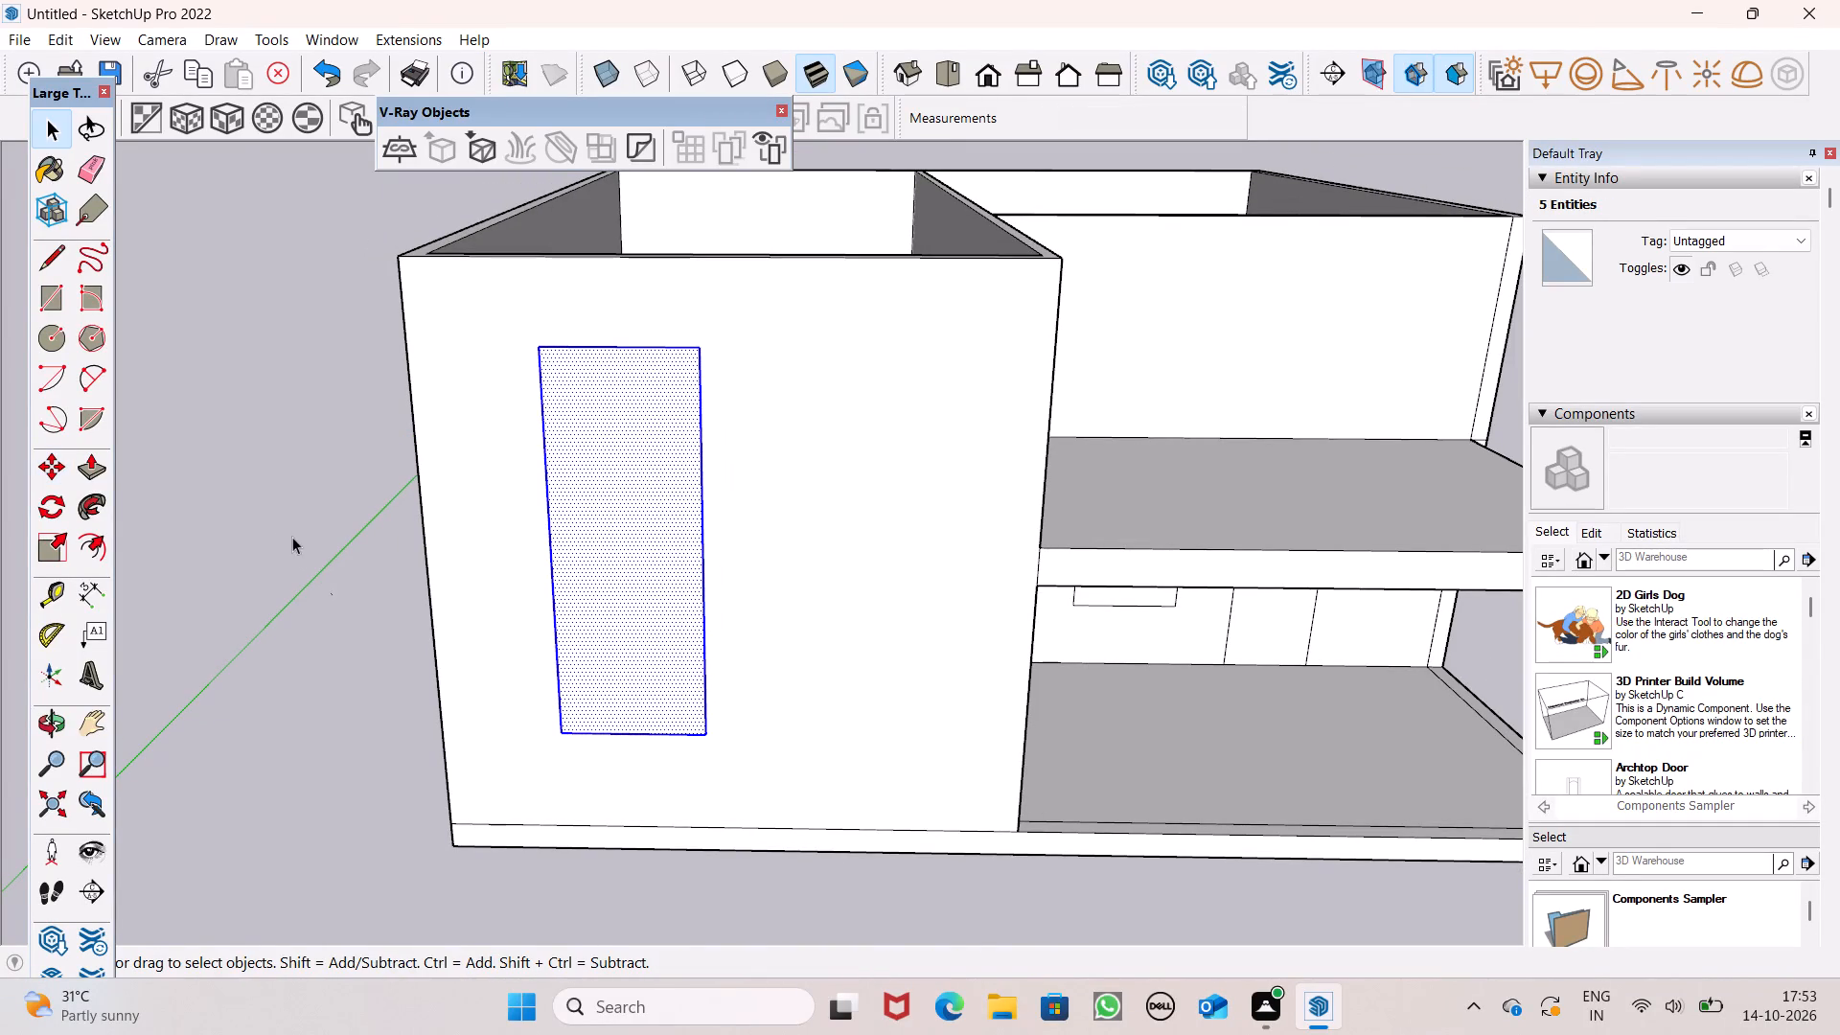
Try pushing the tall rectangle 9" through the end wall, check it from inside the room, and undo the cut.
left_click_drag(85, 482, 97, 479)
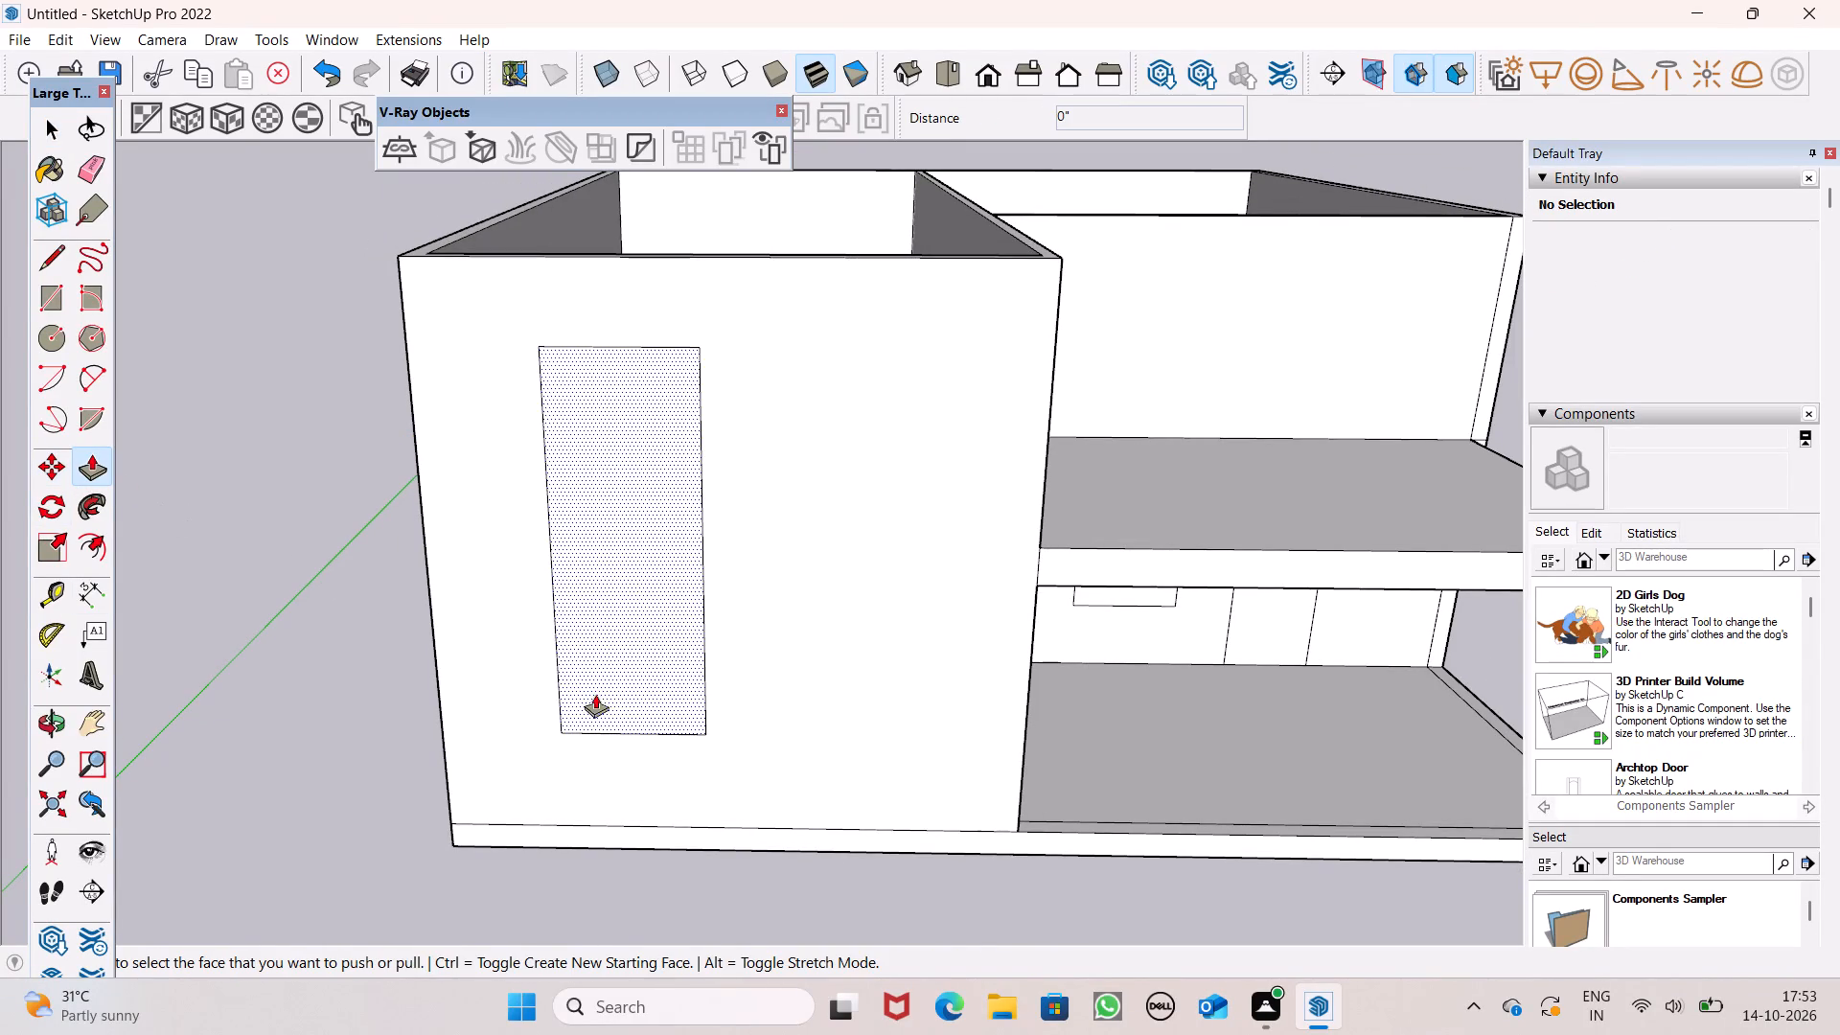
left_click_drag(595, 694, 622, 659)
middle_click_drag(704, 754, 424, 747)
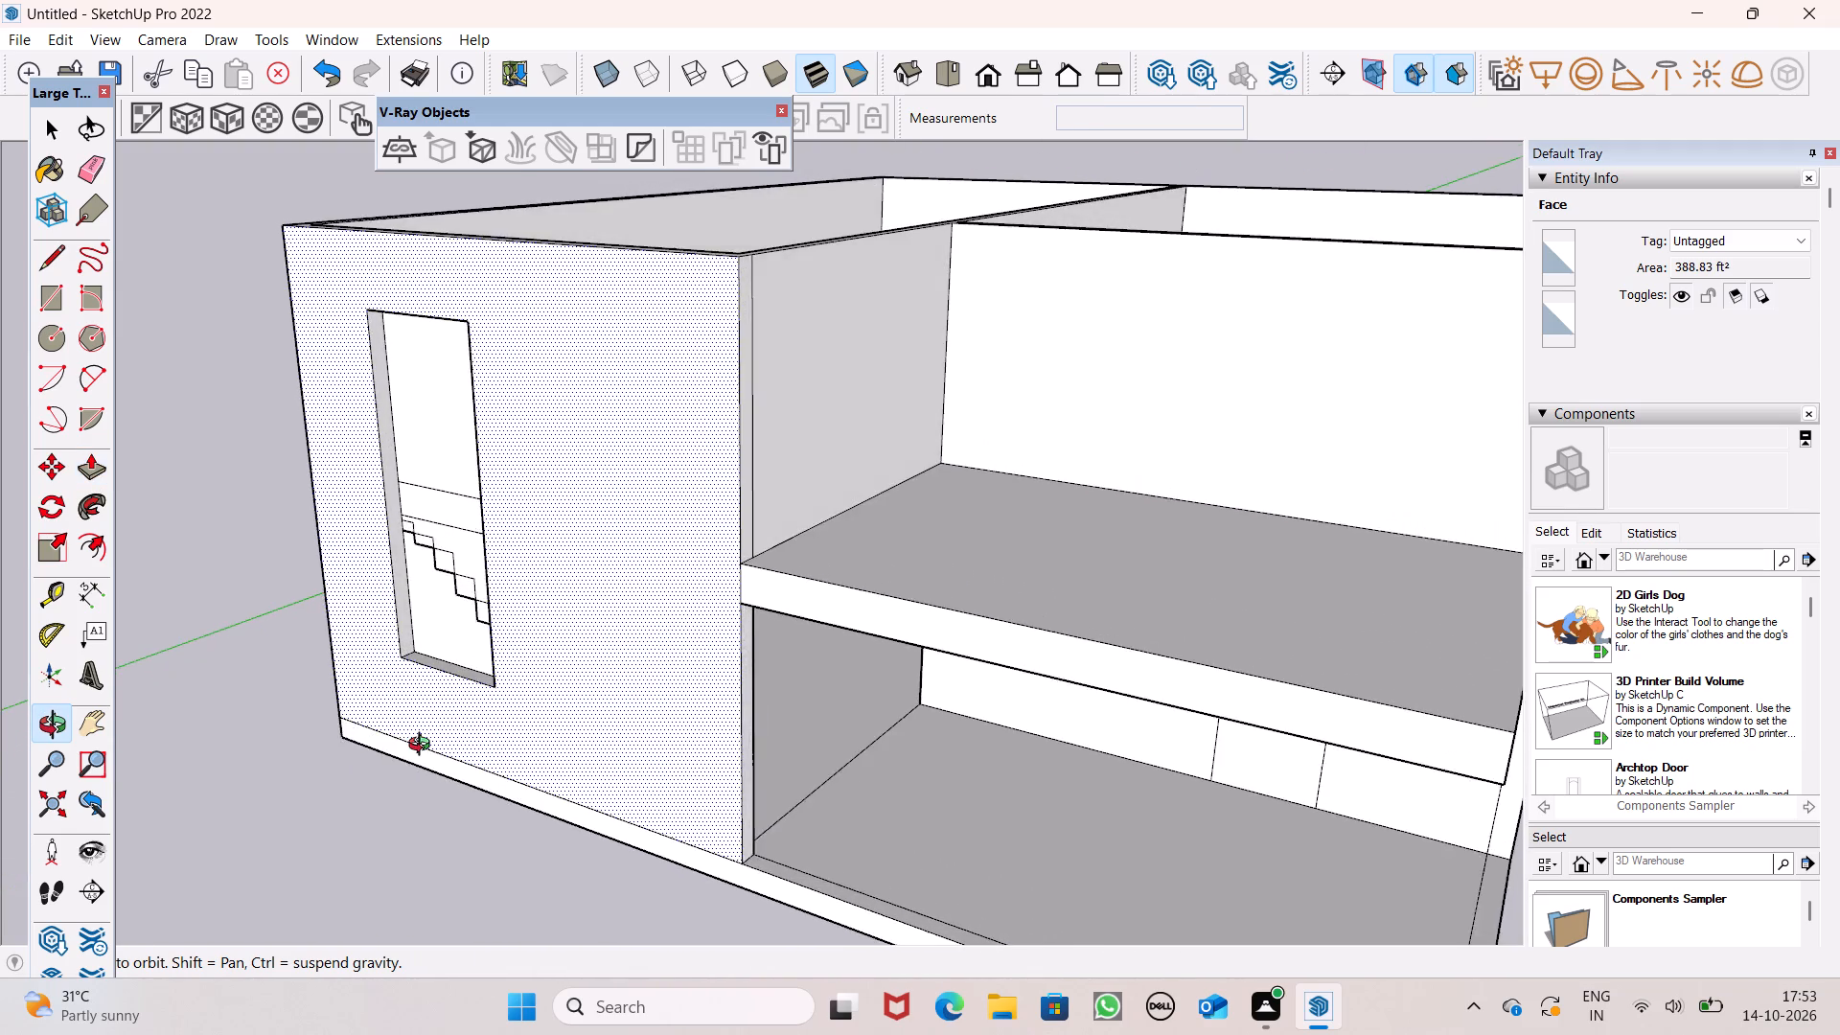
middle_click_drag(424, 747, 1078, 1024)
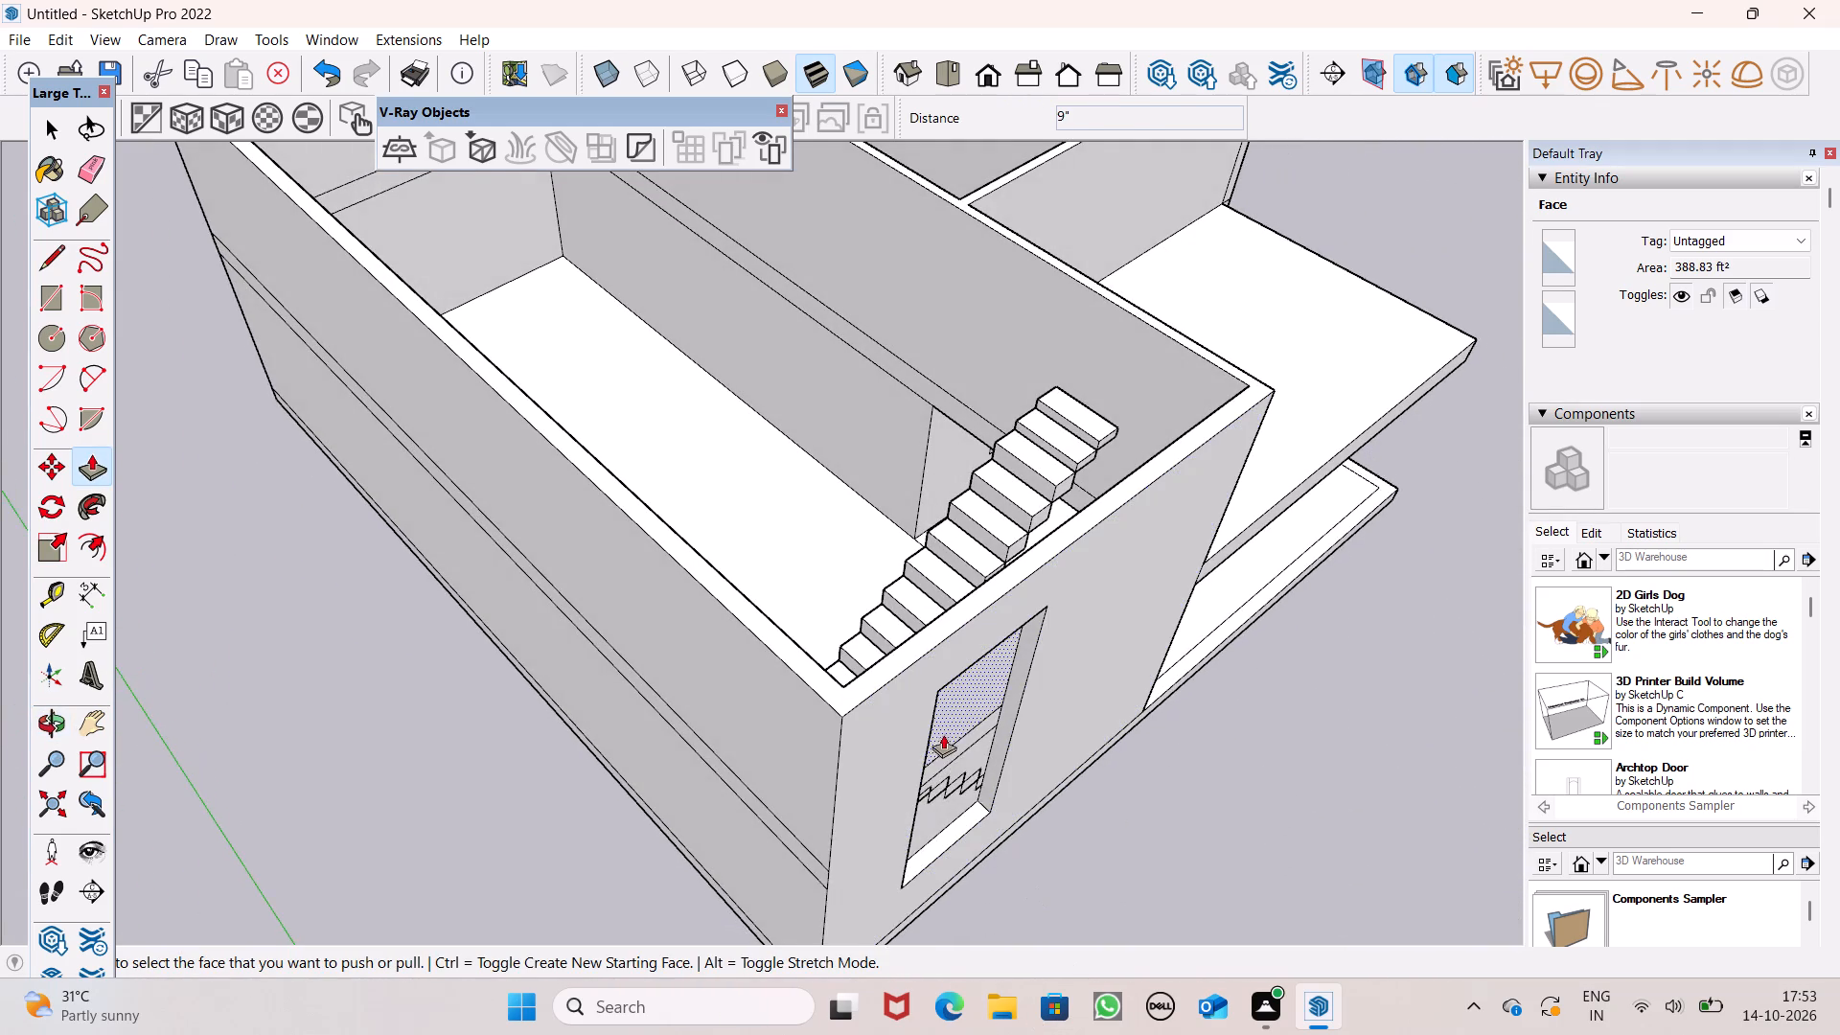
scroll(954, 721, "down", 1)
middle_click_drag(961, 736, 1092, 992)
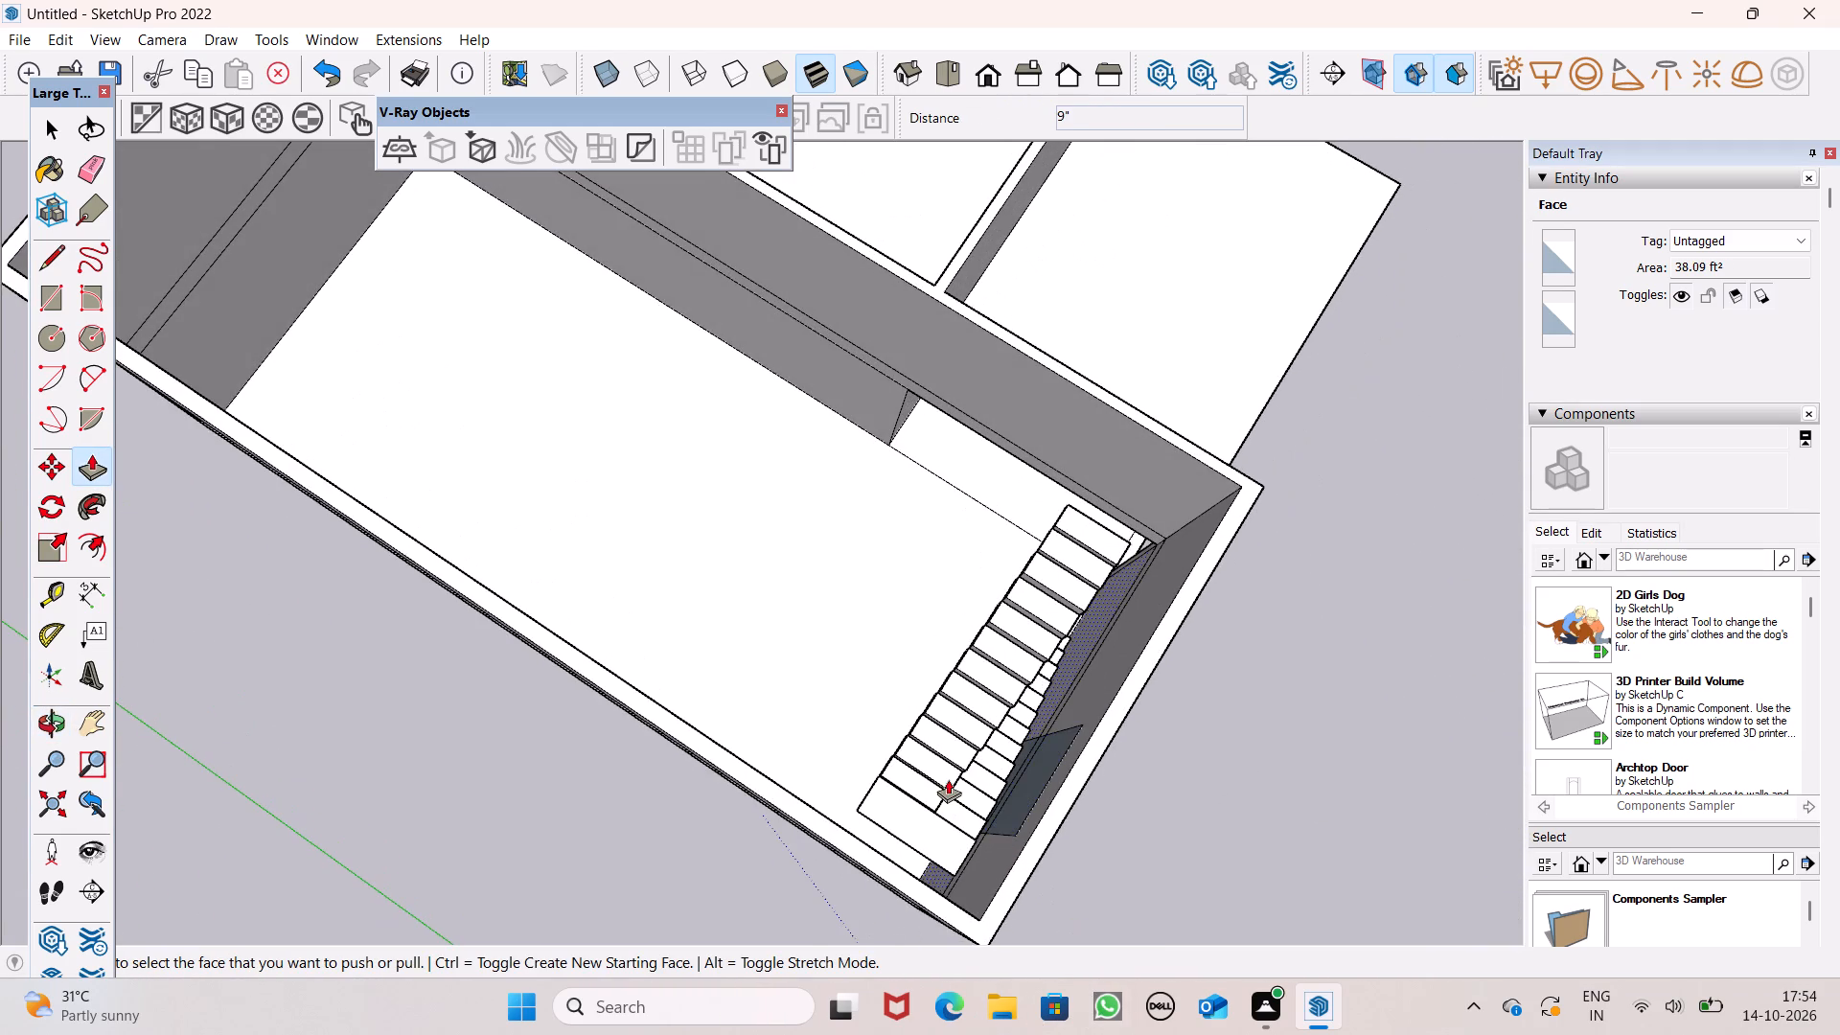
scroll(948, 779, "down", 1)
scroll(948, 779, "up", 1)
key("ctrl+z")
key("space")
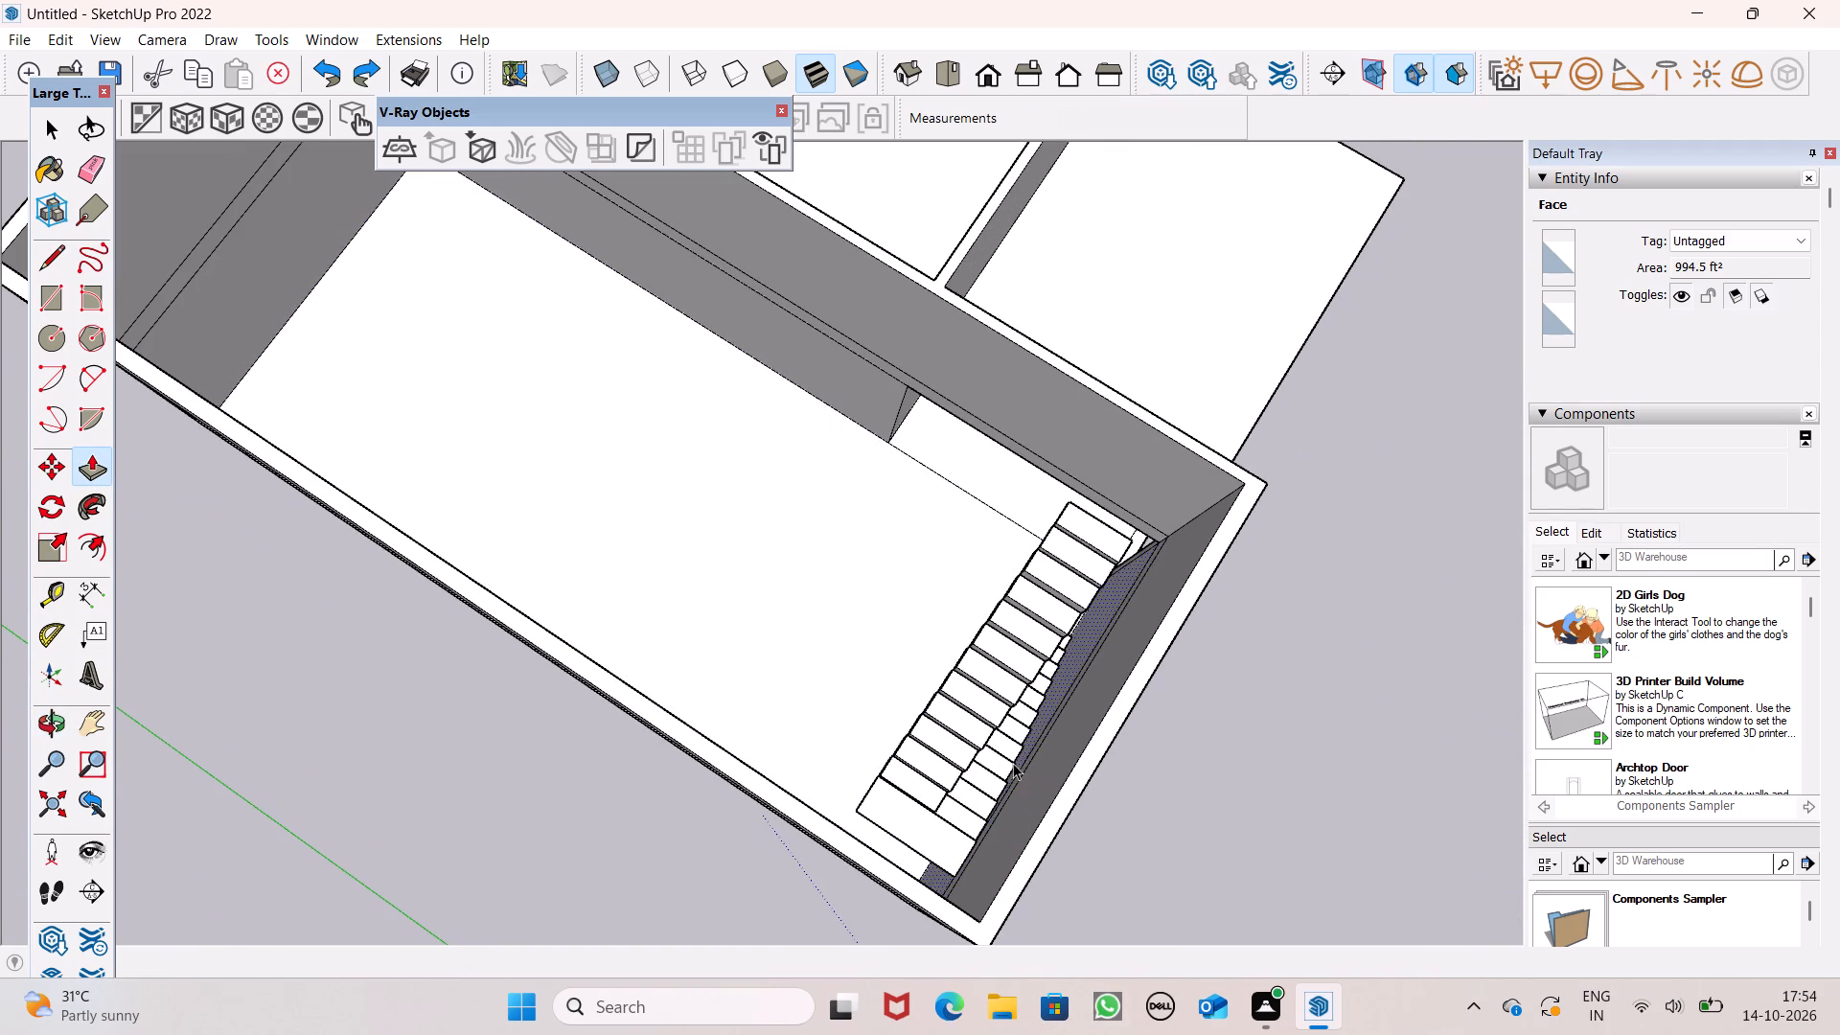
Move the staircase group a short distance away from the end wall into the room and deselect it.
middle_click_drag(986, 776, 1041, 804)
left_click(963, 800)
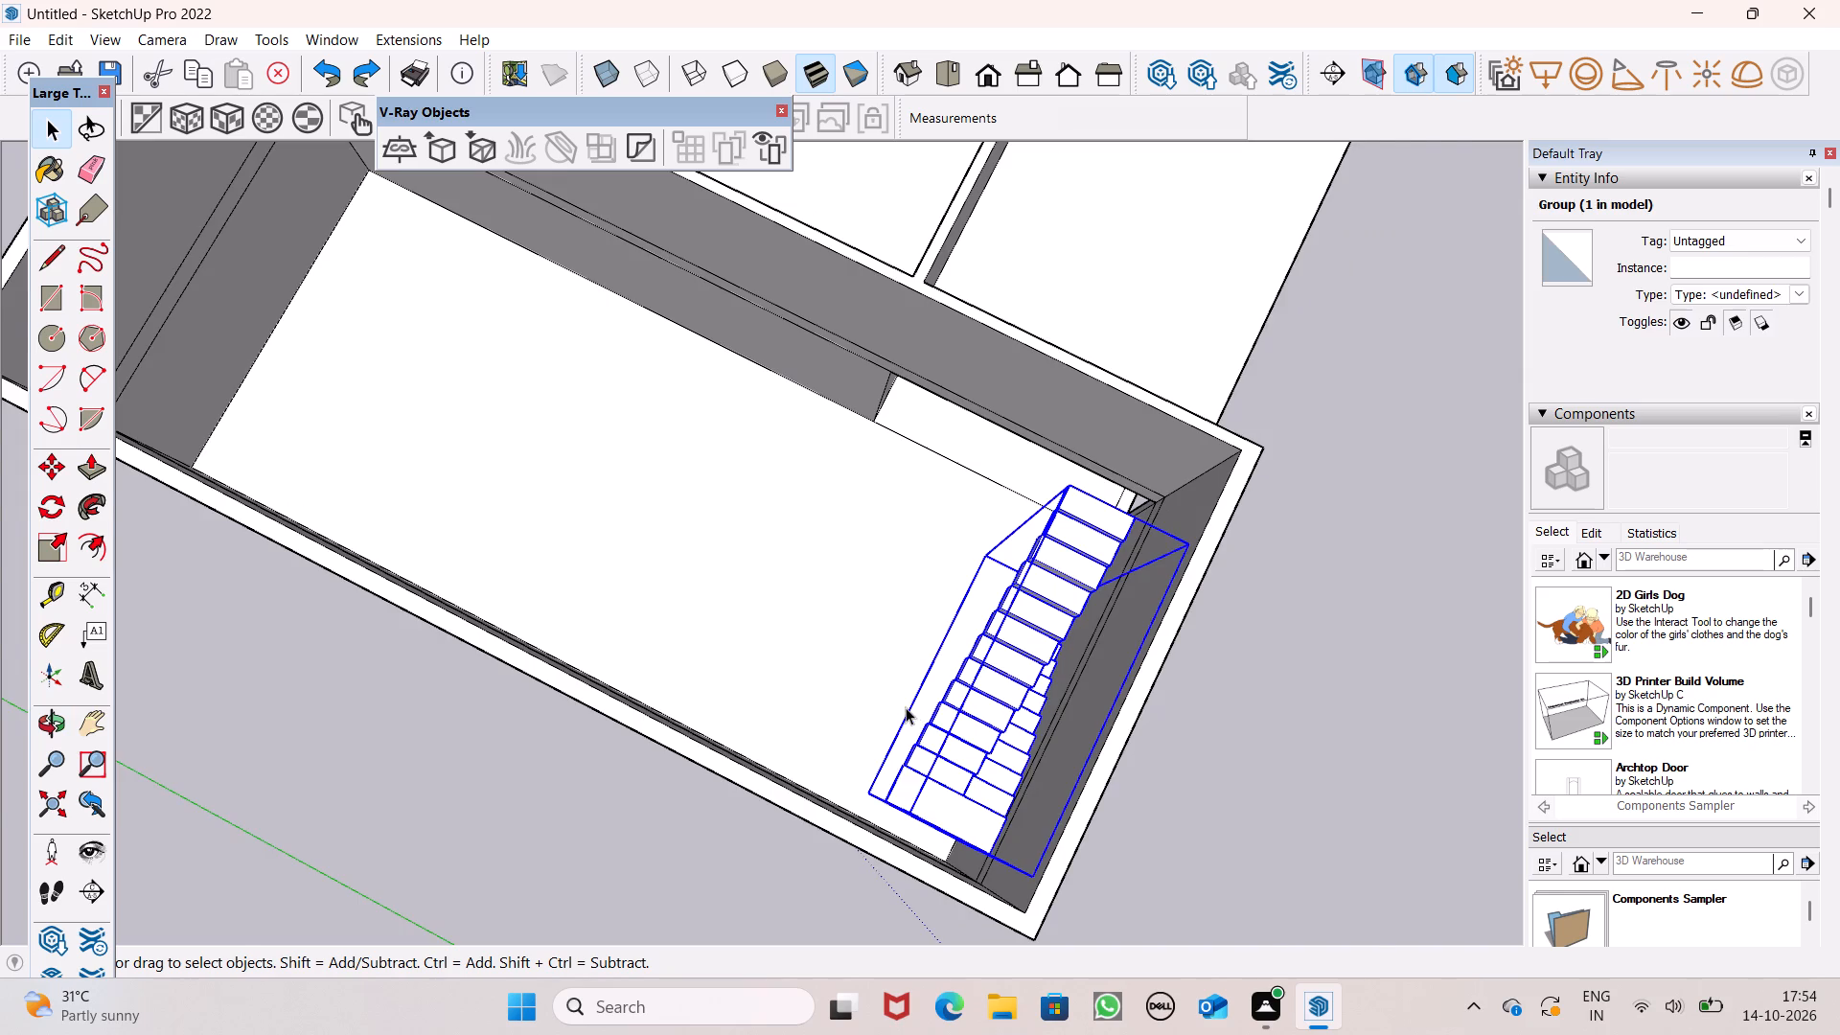
scroll(906, 707, "up", 4)
scroll(906, 707, "down", 1)
scroll(906, 707, "up", 2)
scroll(881, 719, "down", 4)
key("m")
key("Return")
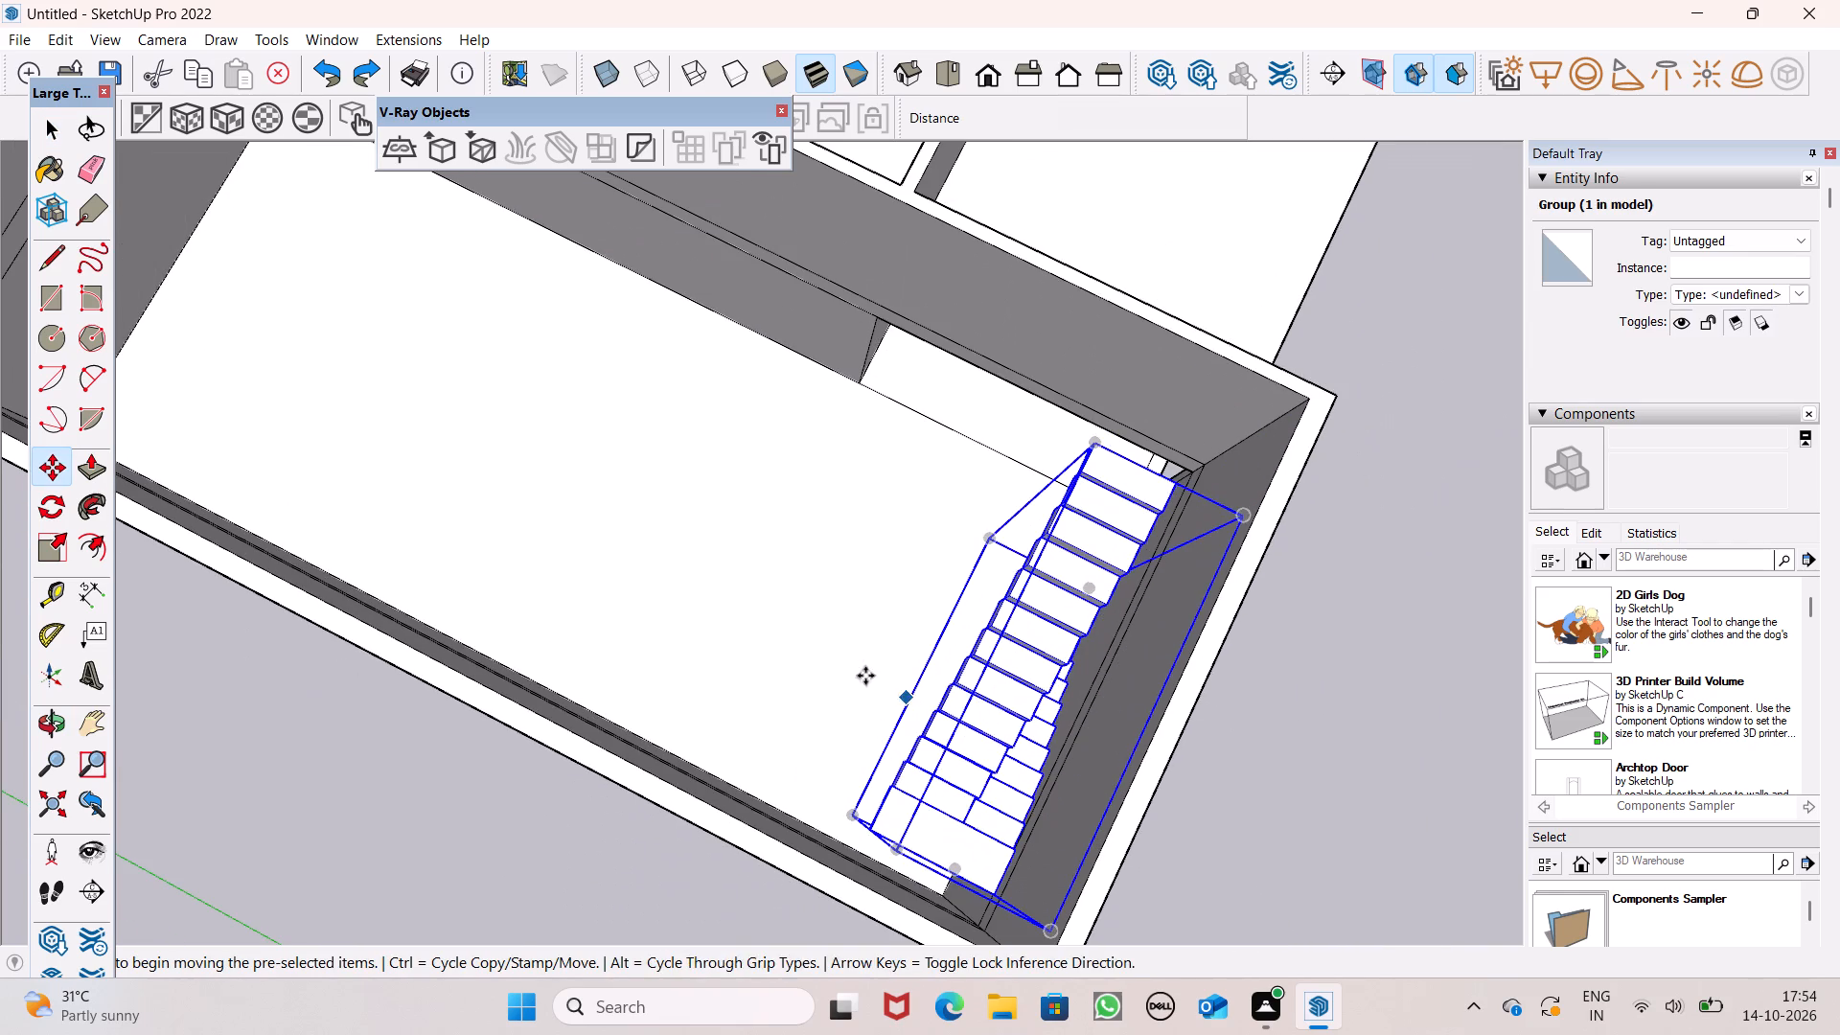
middle_click_drag(984, 828, 1149, 886)
scroll(932, 781, "up", 3)
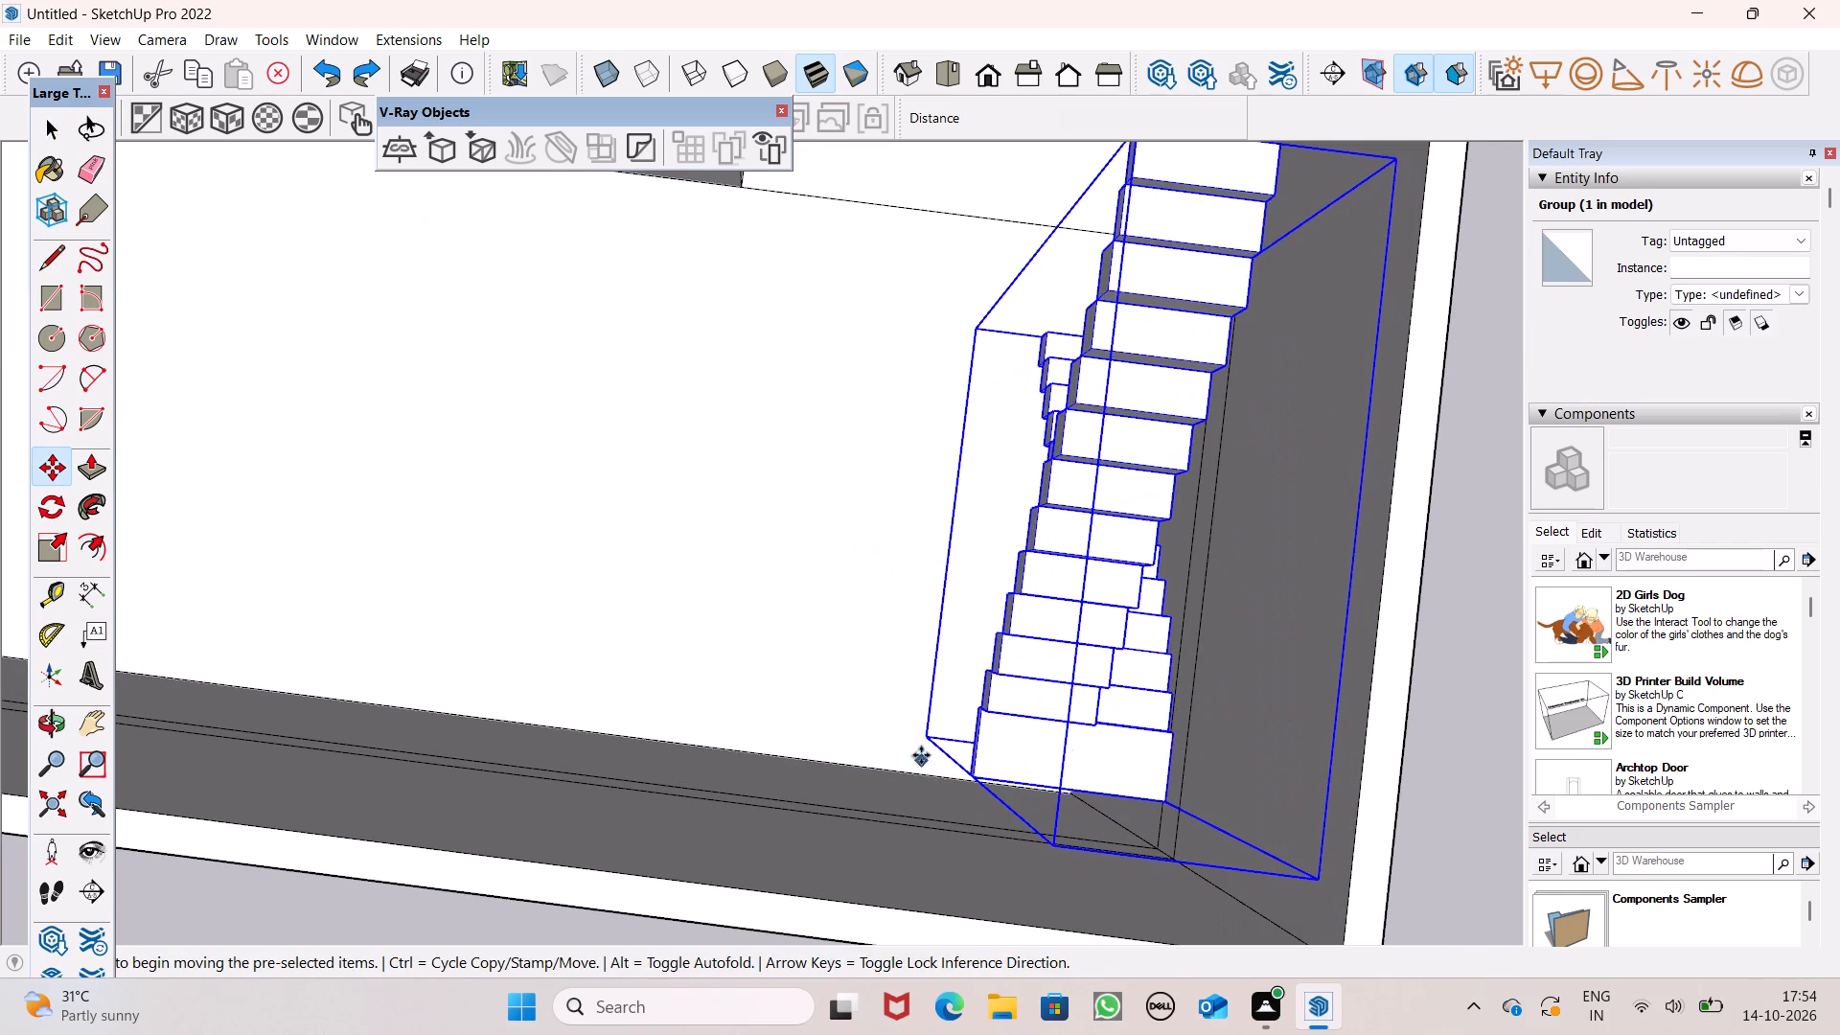
left_click_drag(920, 750, 851, 747)
scroll(824, 661, "down", 5)
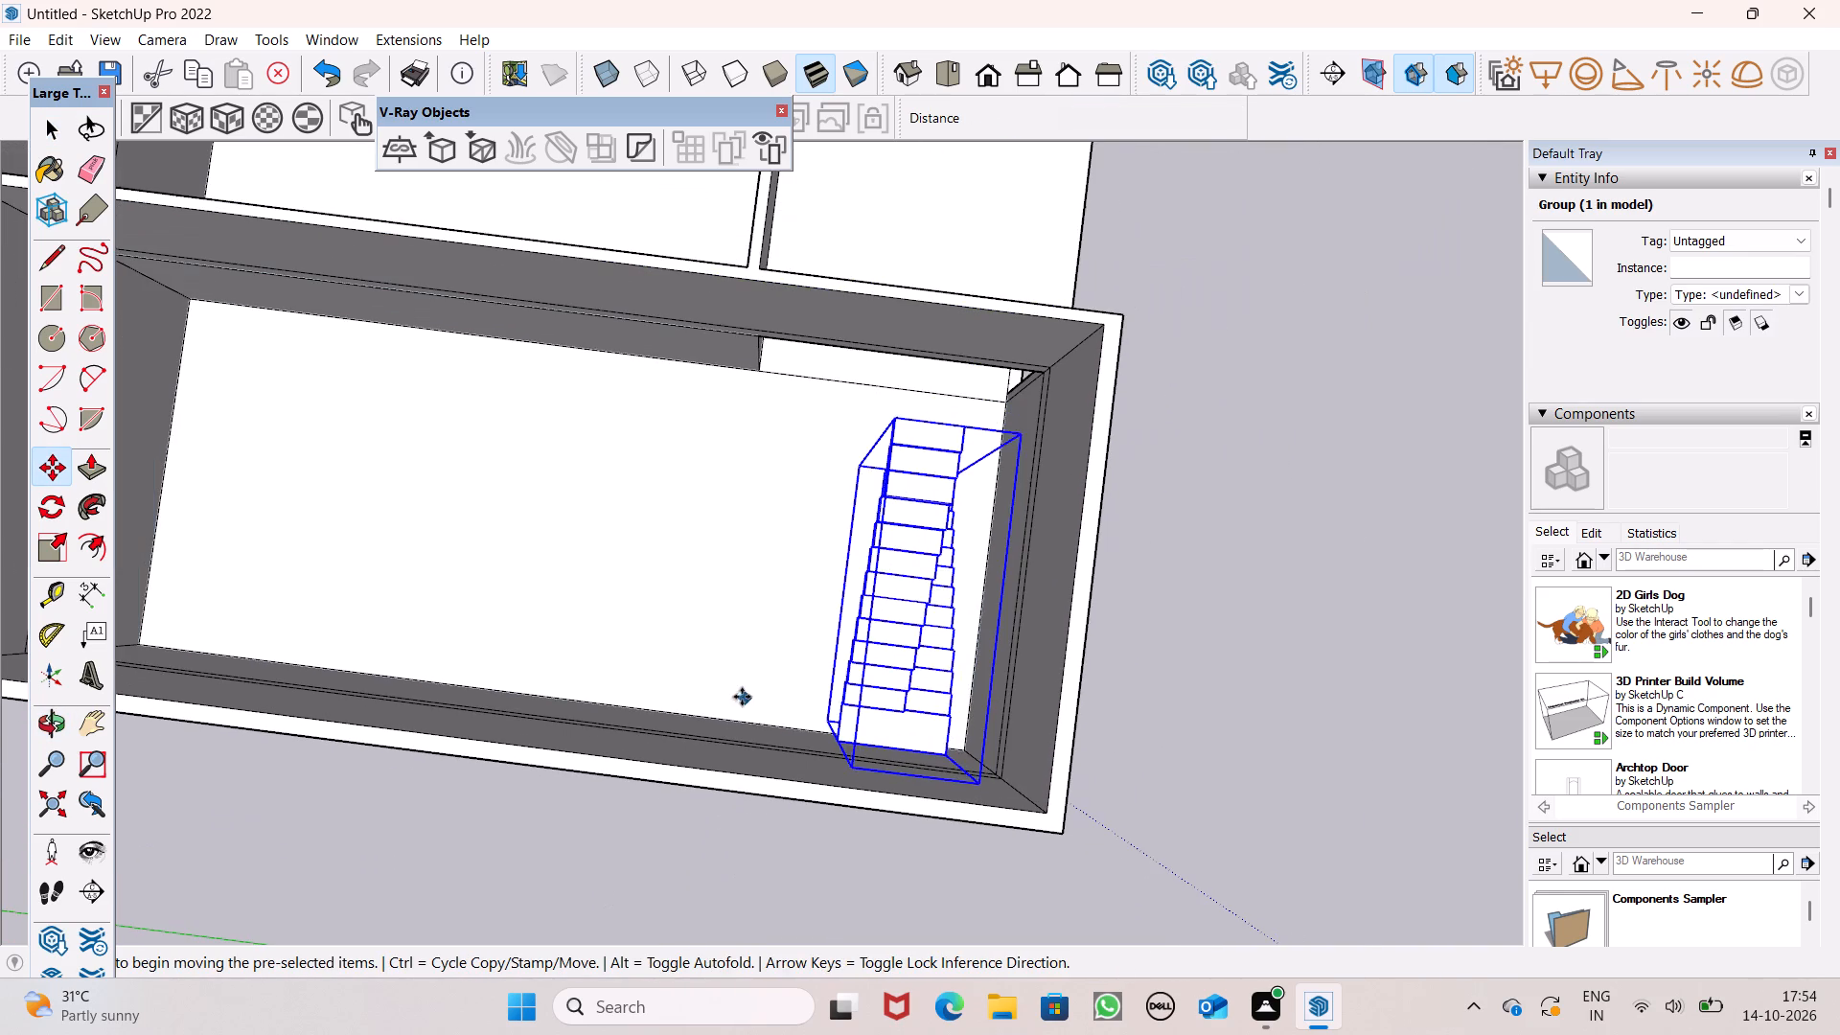
key("space")
left_click(1387, 675)
Erase the leftover horizontal lines between the storeys on the inner face of the end wall beside the staircase.
middle_click_drag(1165, 674, 1321, 375)
scroll(1165, 674, "up", 1)
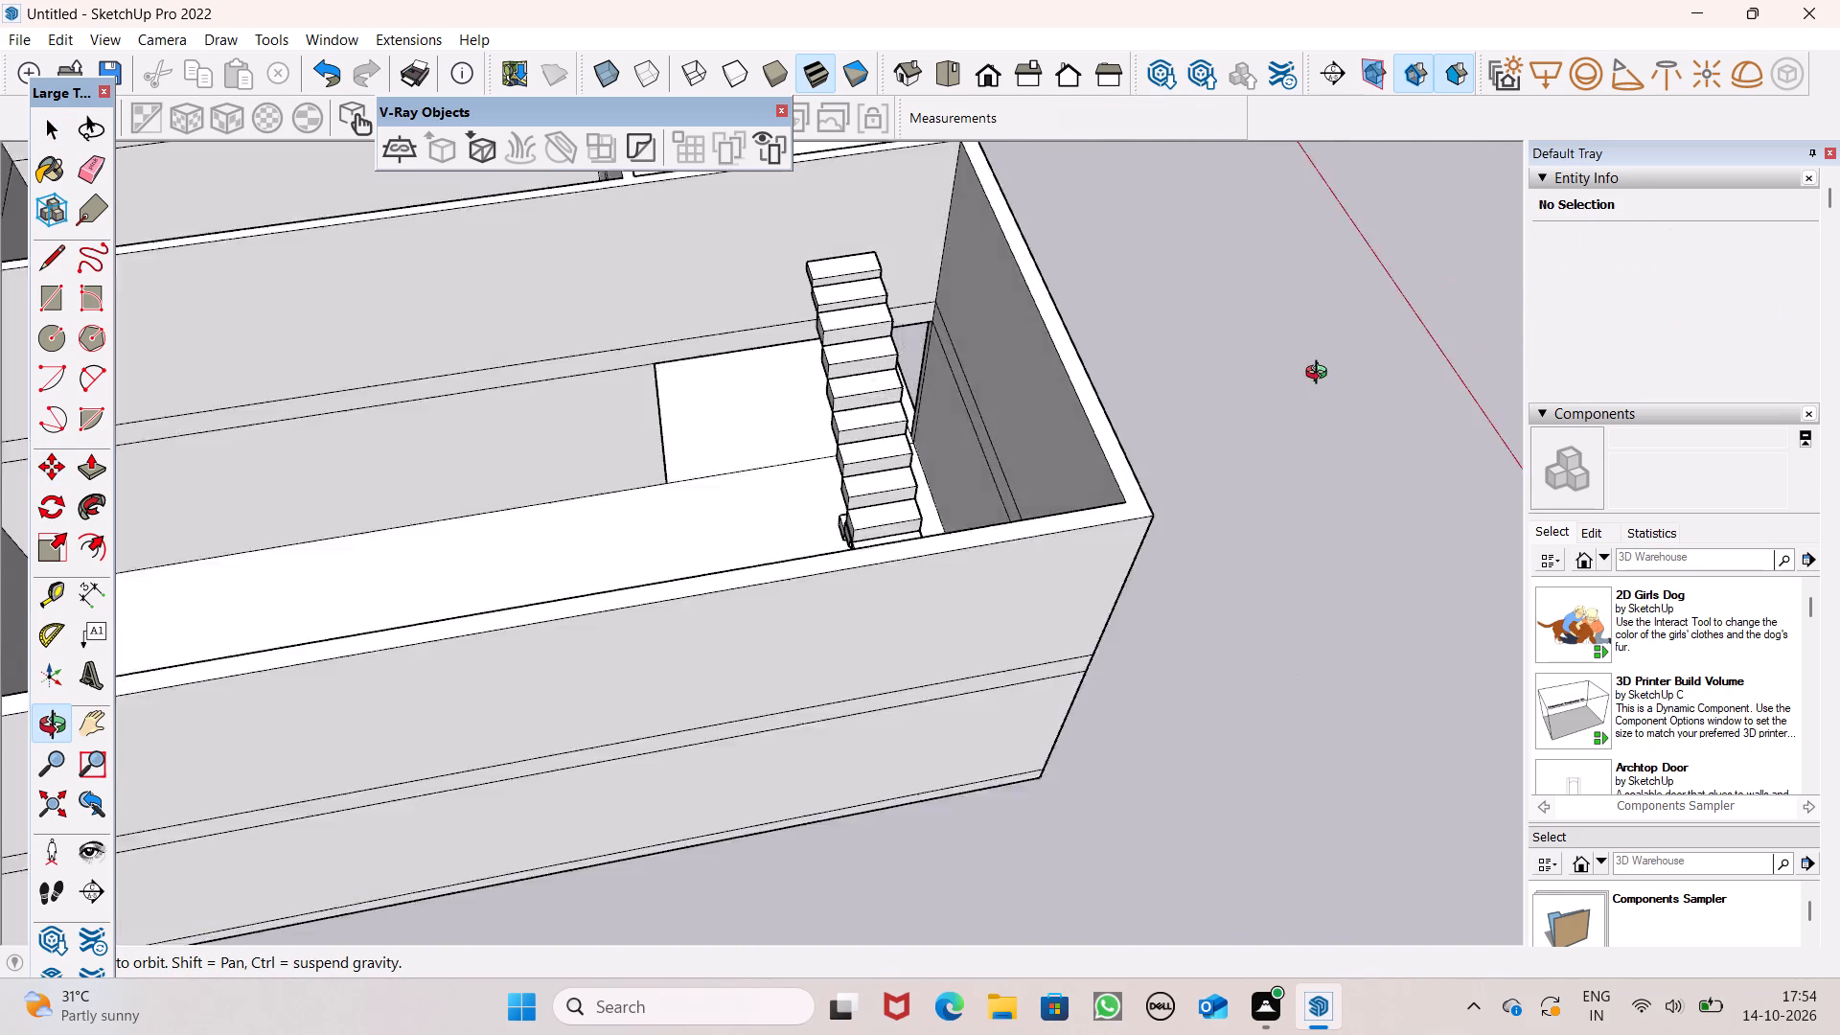
middle_click_drag(1321, 375, 1428, 516)
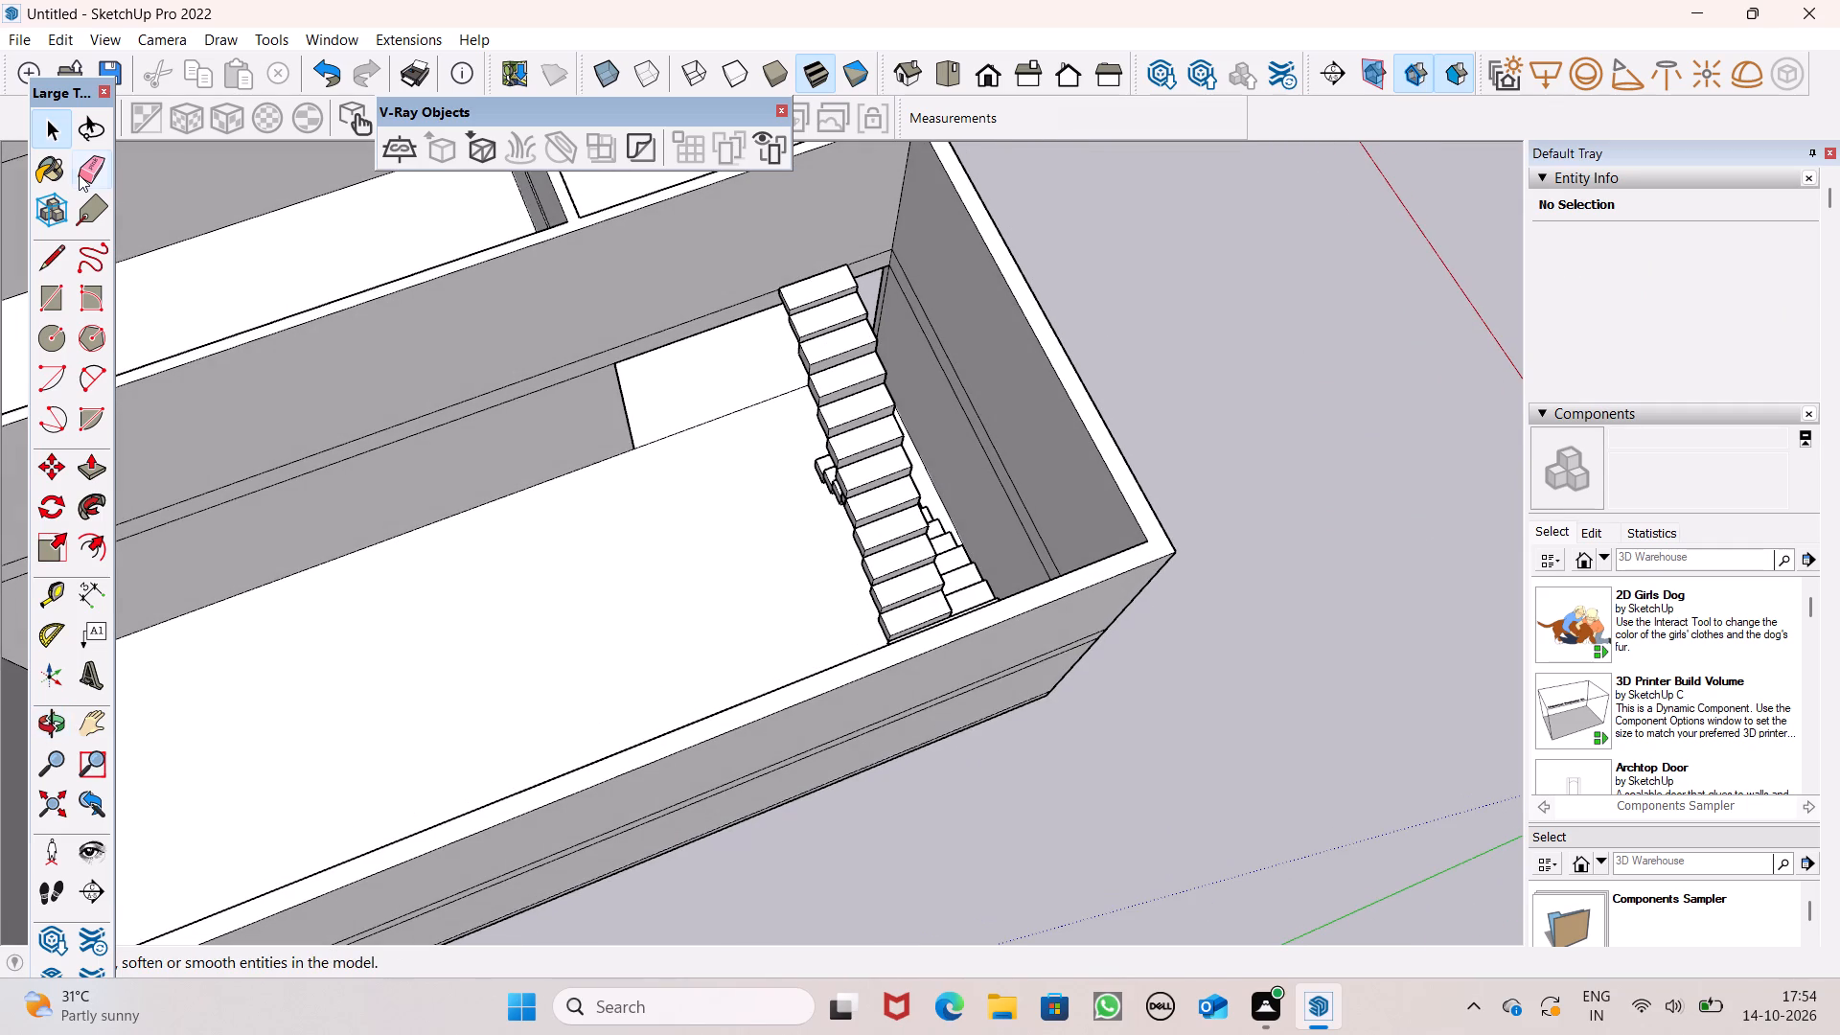
left_click(79, 174)
scroll(702, 332, "down", 1)
scroll(744, 338, "up", 3)
left_click_drag(1005, 375, 1011, 391)
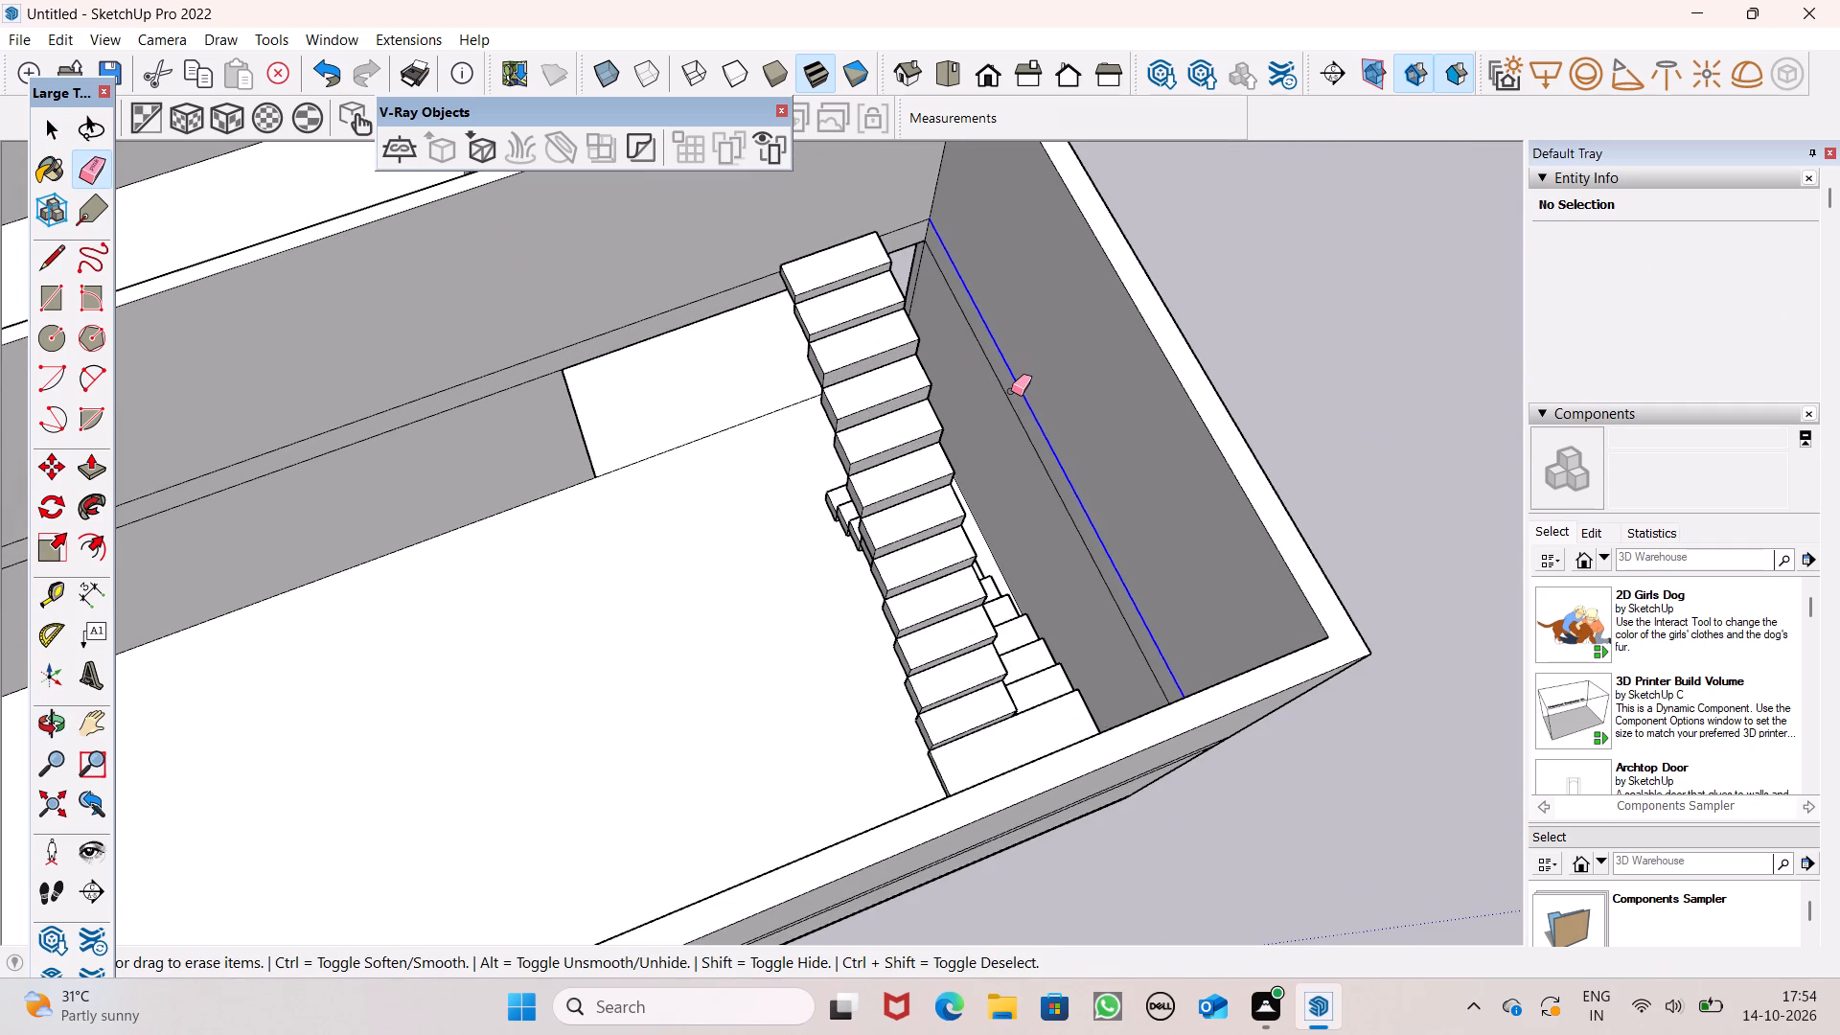
left_click_drag(1011, 391, 1011, 399)
Push the tall rectangle on the end wall's outer face inward 9" to cut a window opening at the staircase.
scroll(1140, 319, "down", 3)
middle_click_drag(1186, 380, 298, 333)
scroll(1109, 457, "up", 1)
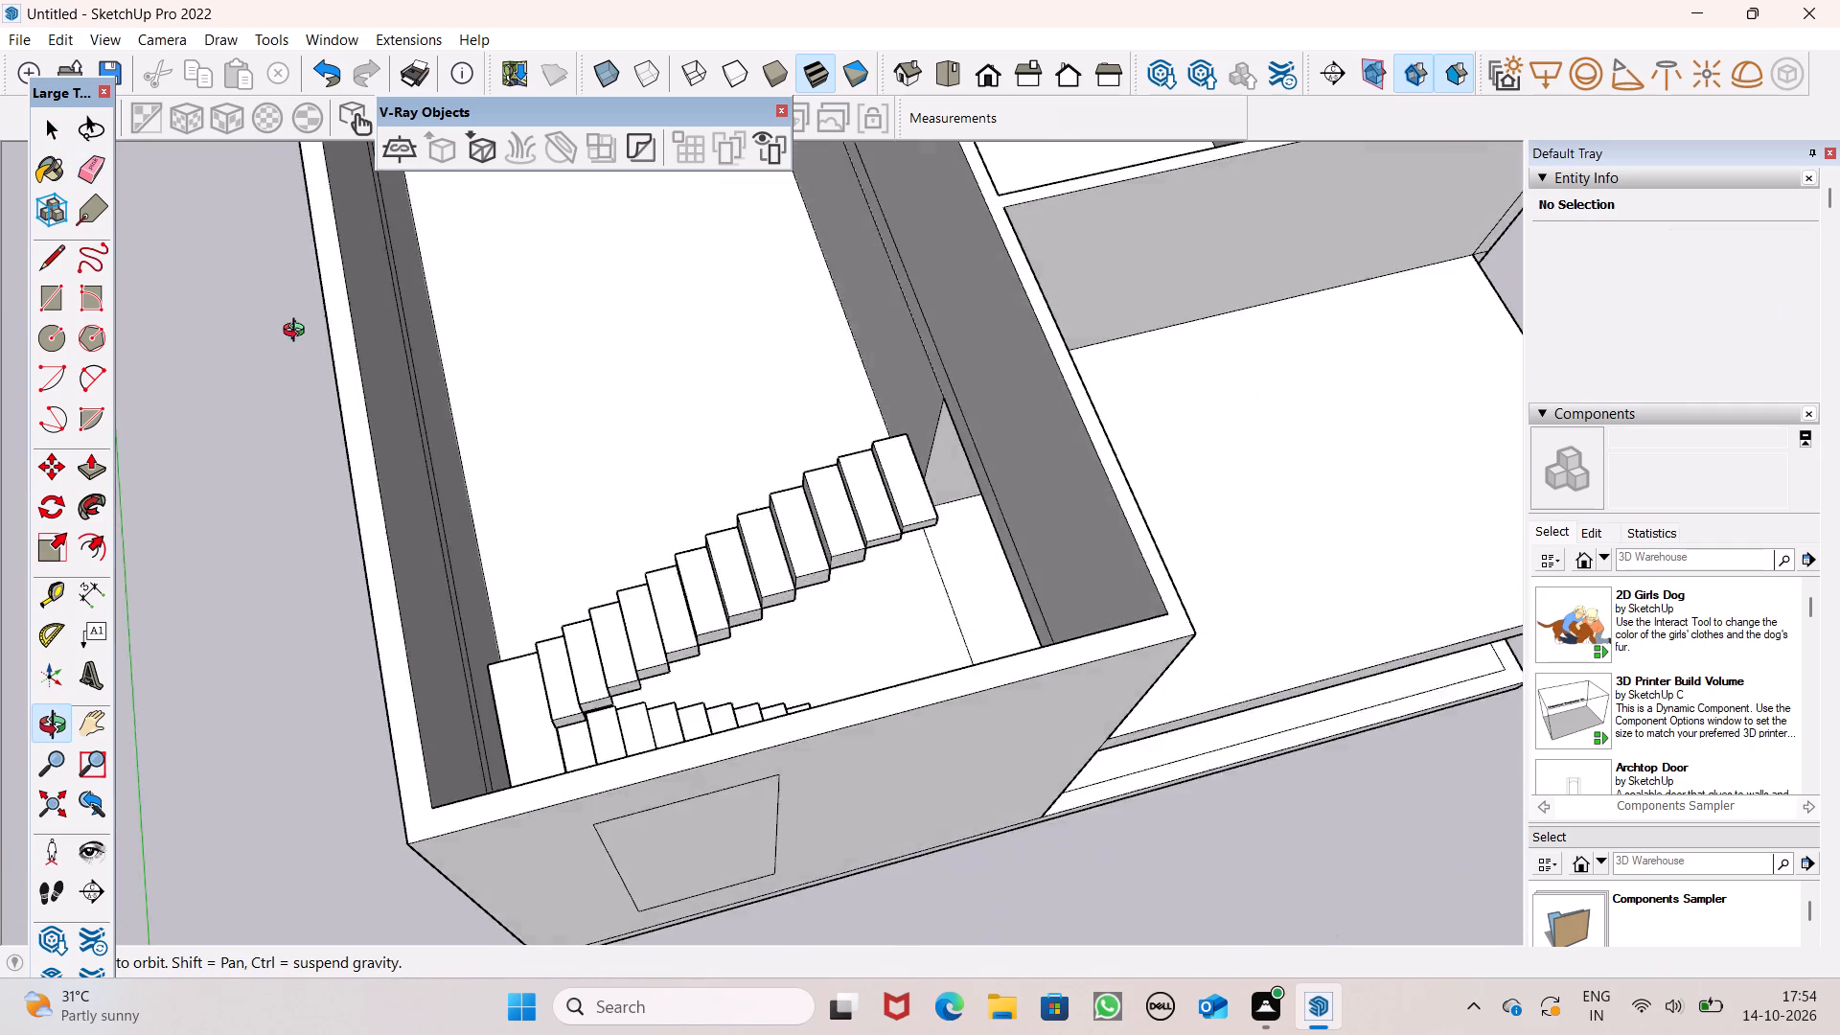
middle_click_drag(298, 333, 319, 152)
middle_click_drag(819, 523, 650, 464)
scroll(868, 403, "down", 1)
middle_click_drag(868, 402, 921, 193)
middle_click_drag(921, 193, 902, 260)
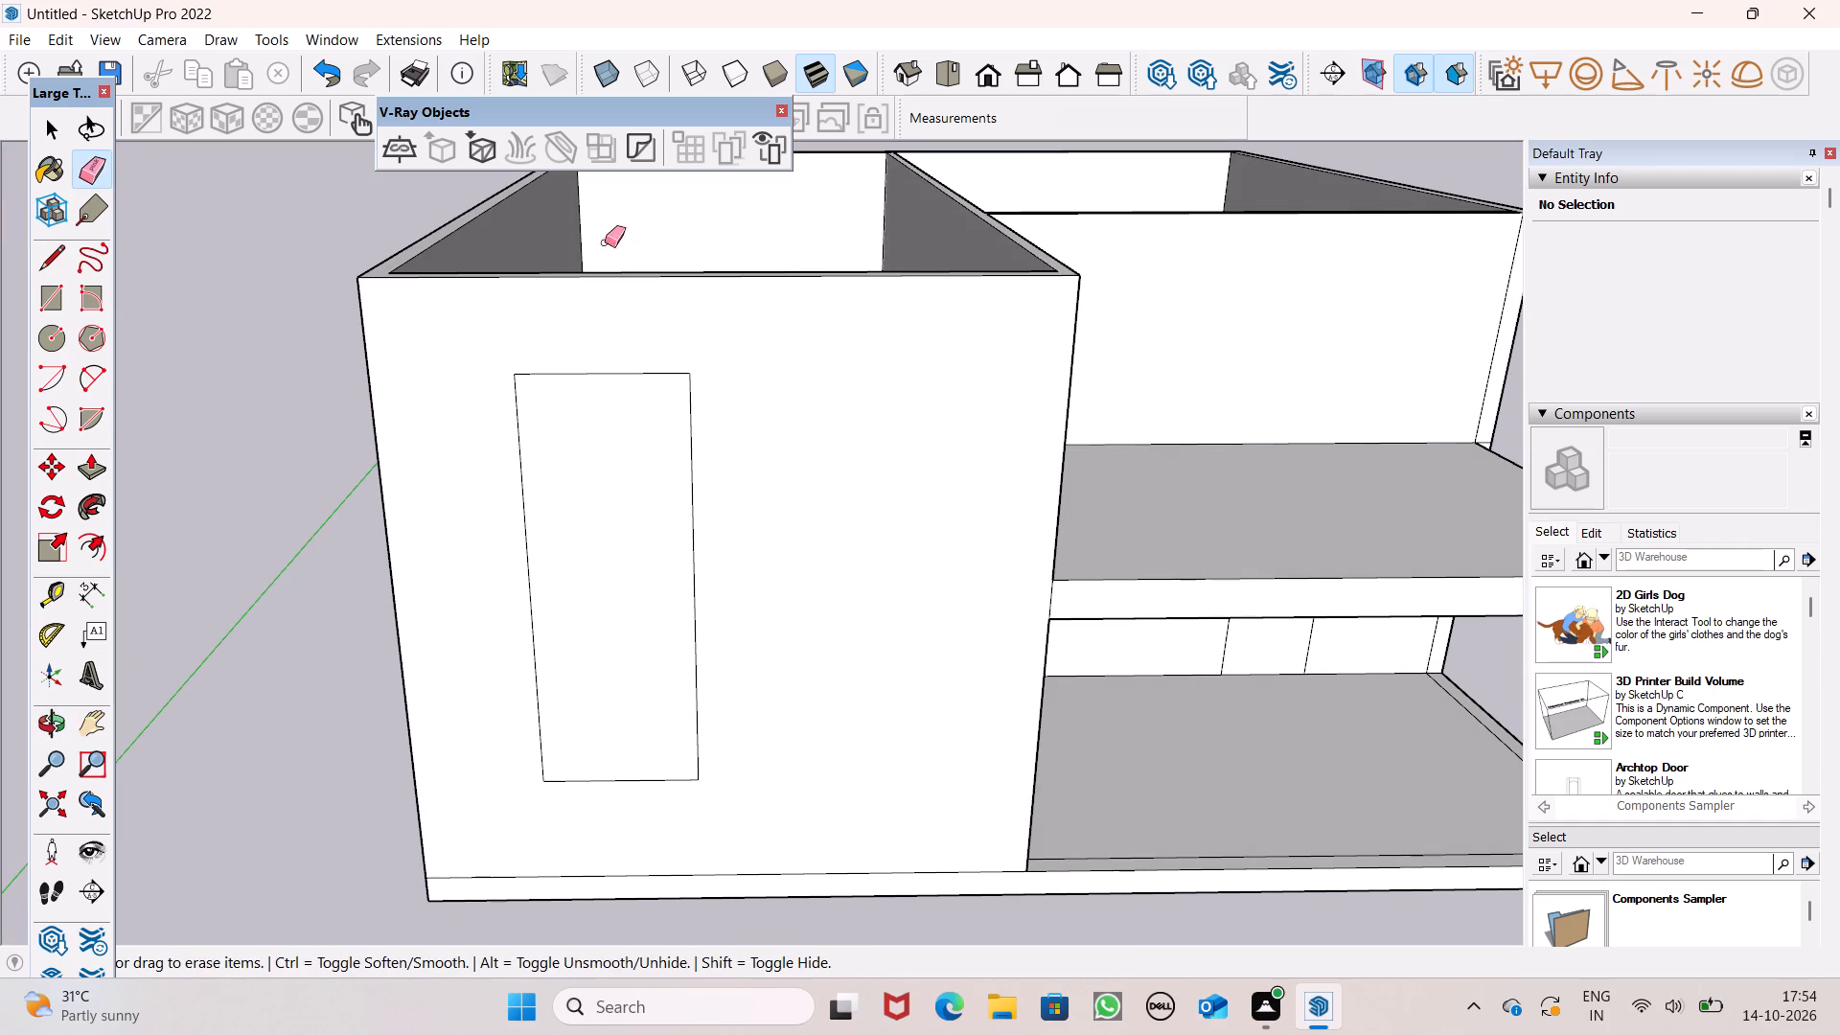
key("space")
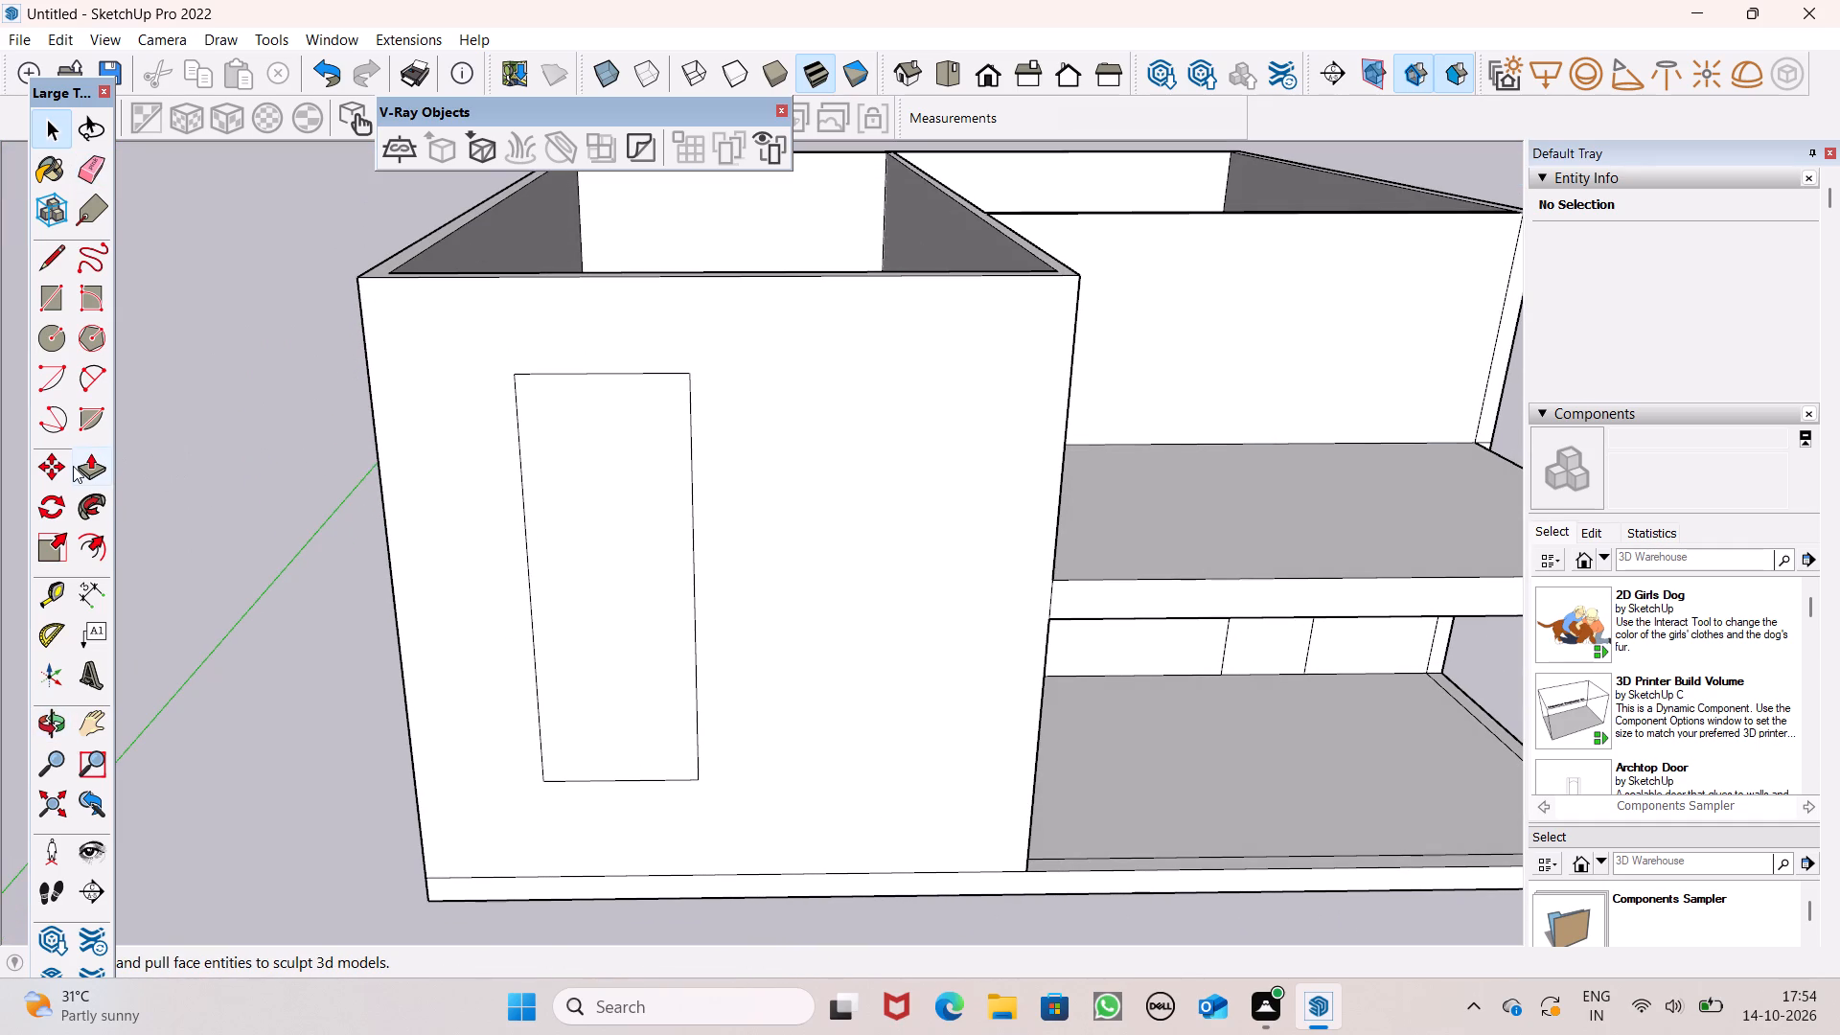
left_click(73, 466)
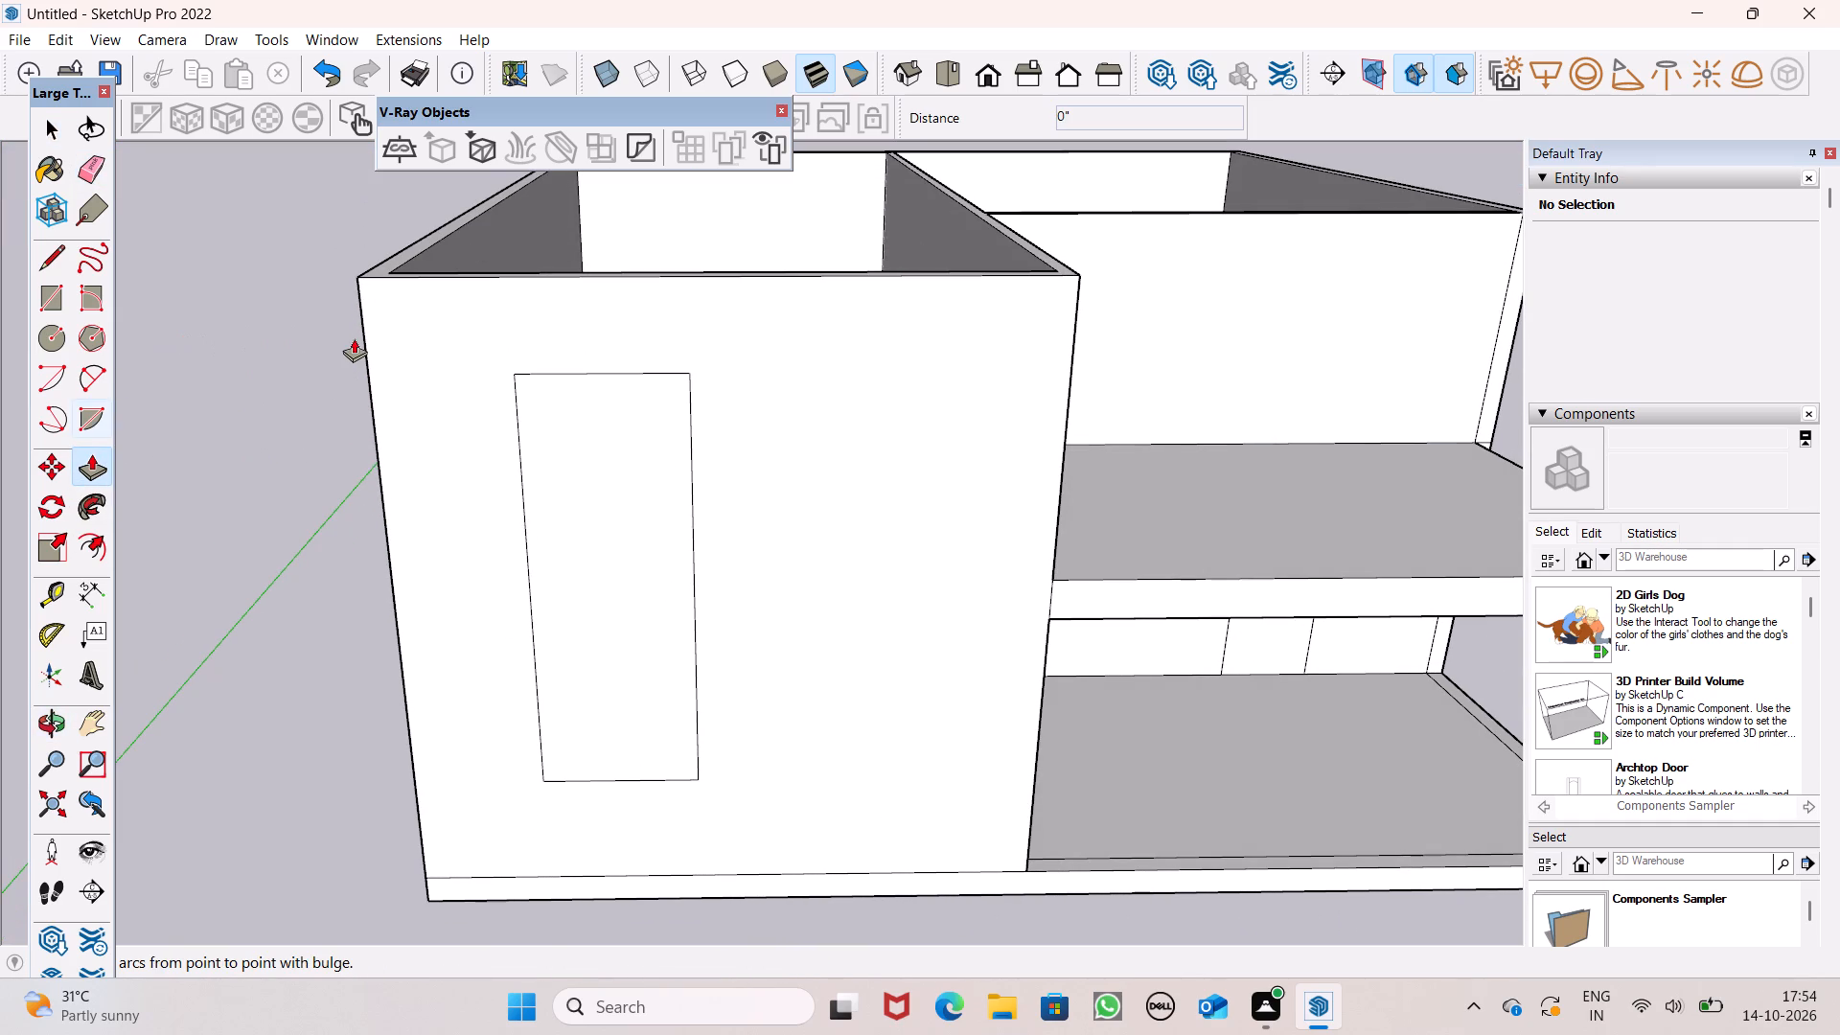
left_click_drag(572, 745, 617, 716)
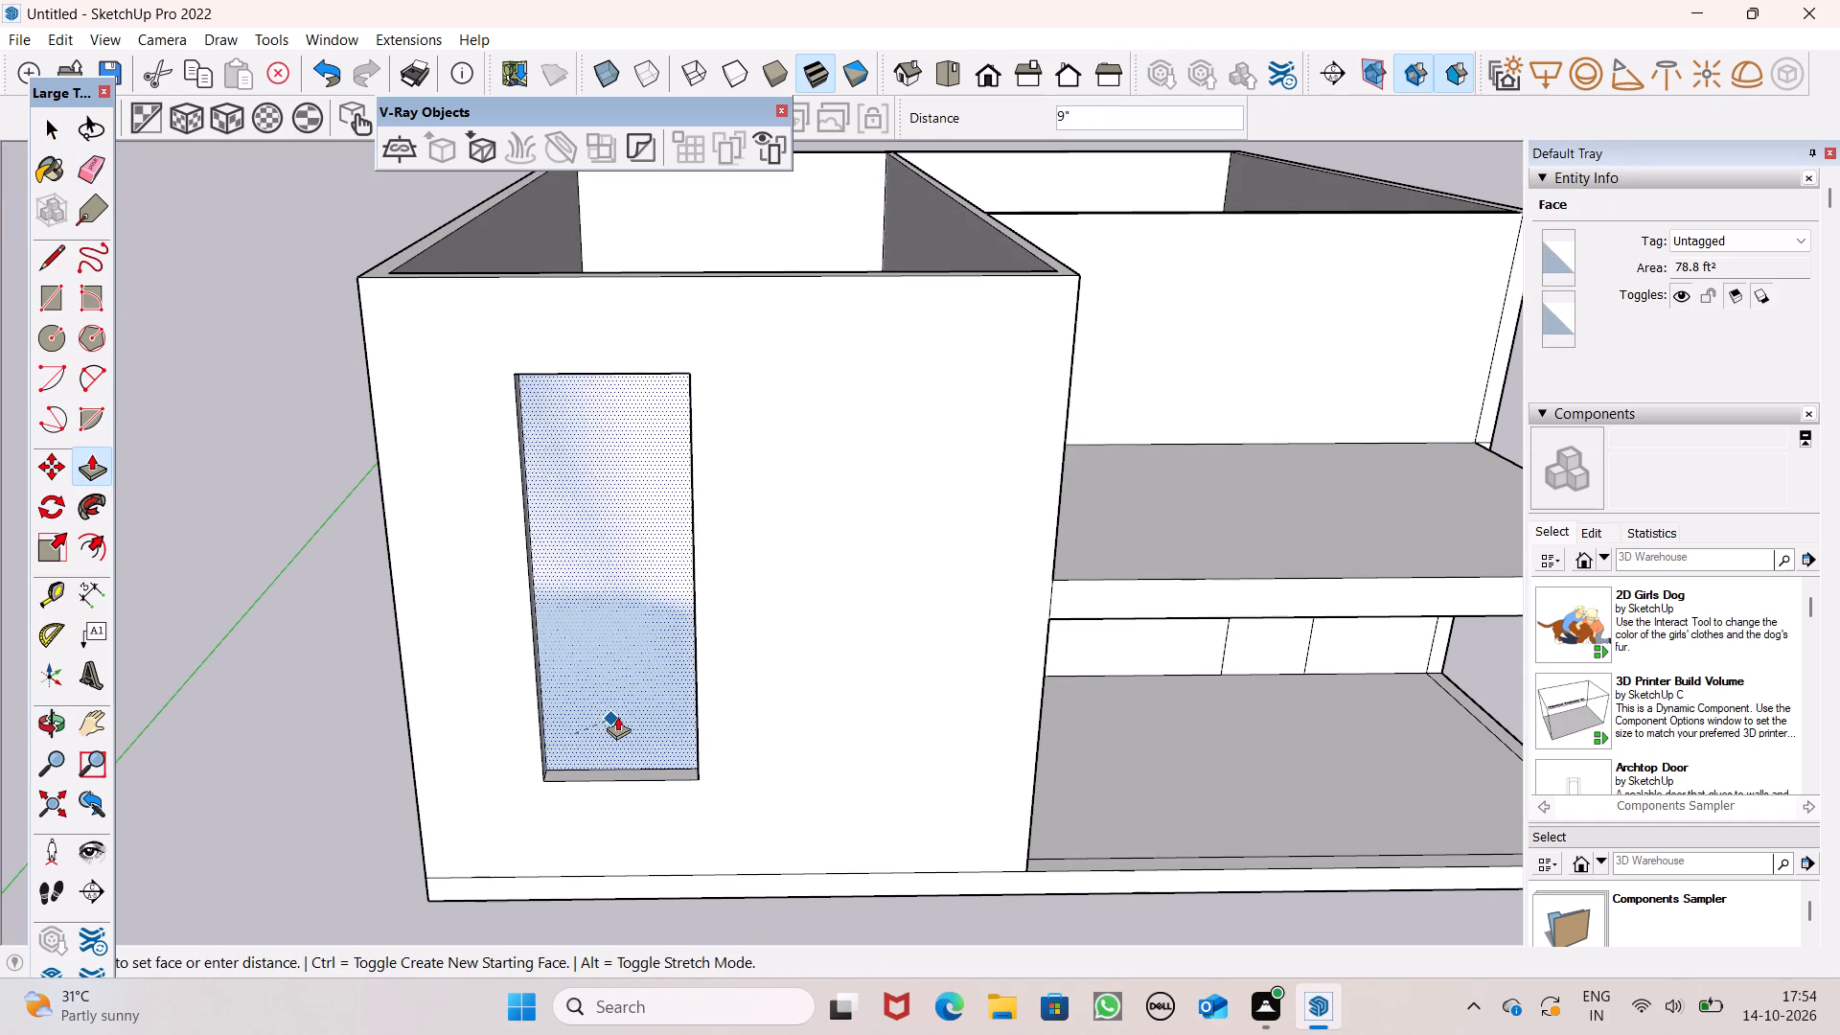
left_click_drag(617, 716, 618, 716)
scroll(439, 503, "down", 3)
key("space")
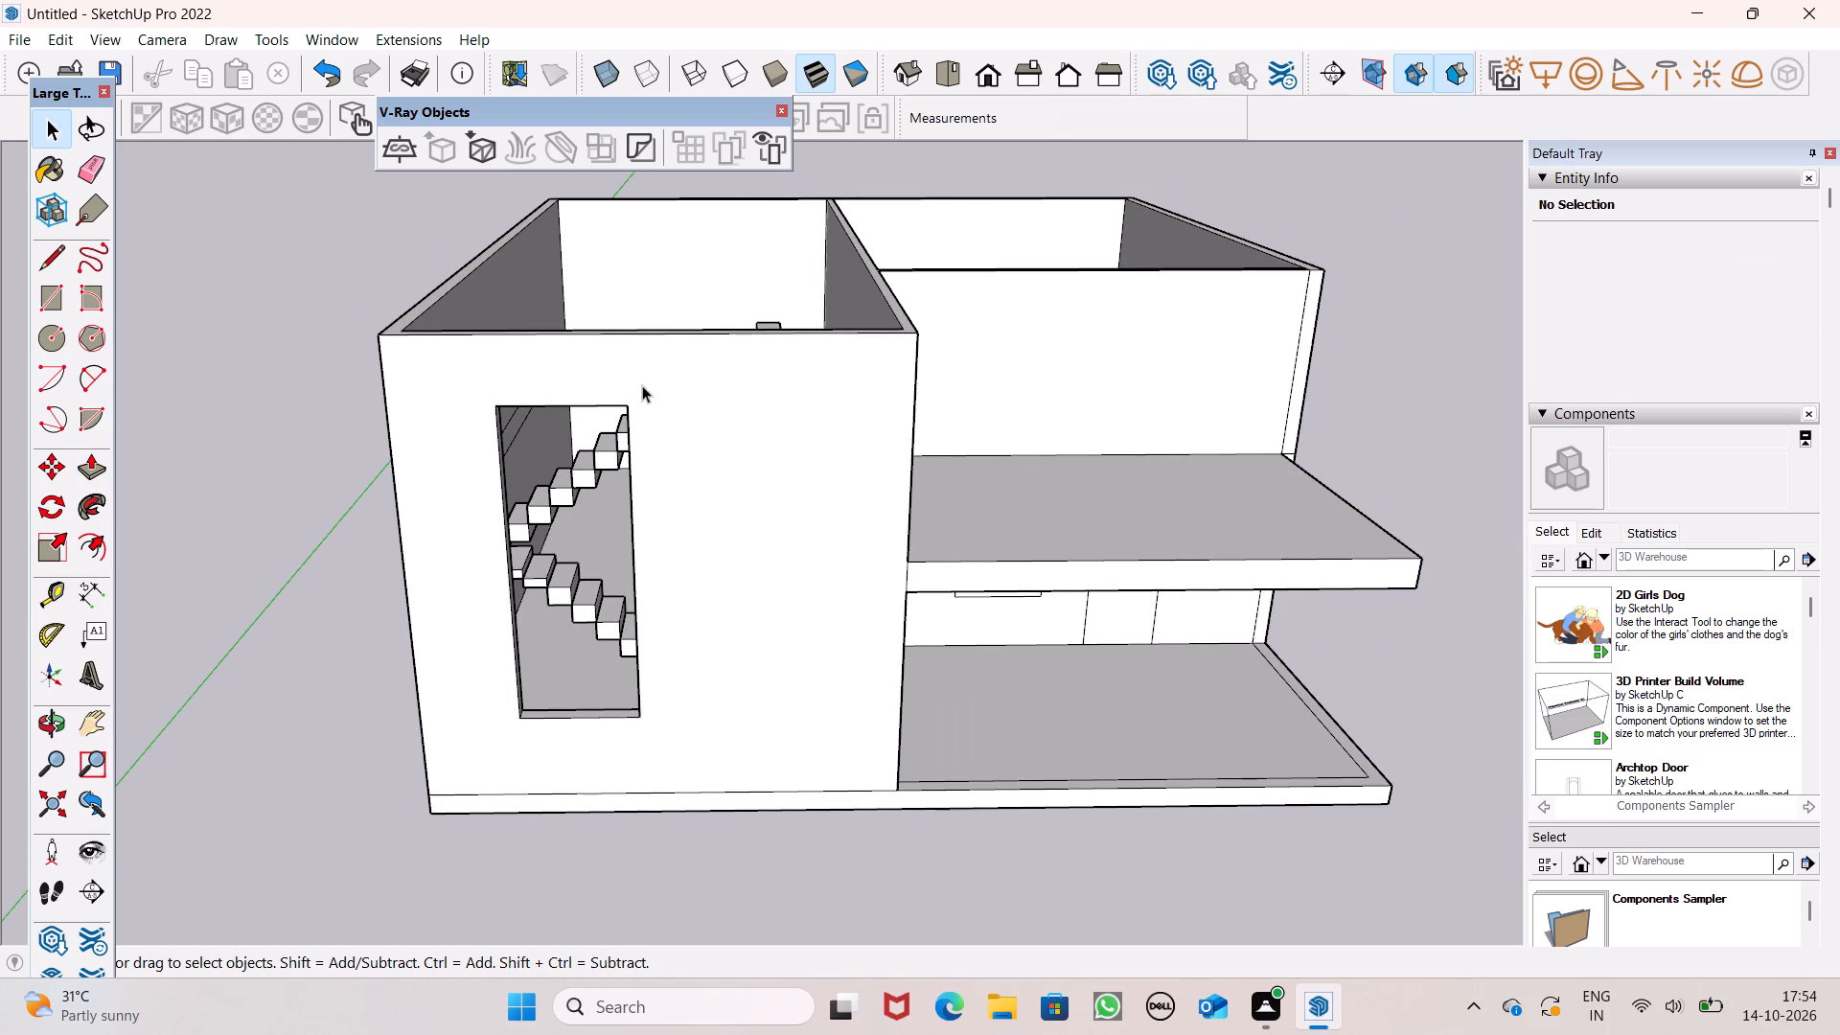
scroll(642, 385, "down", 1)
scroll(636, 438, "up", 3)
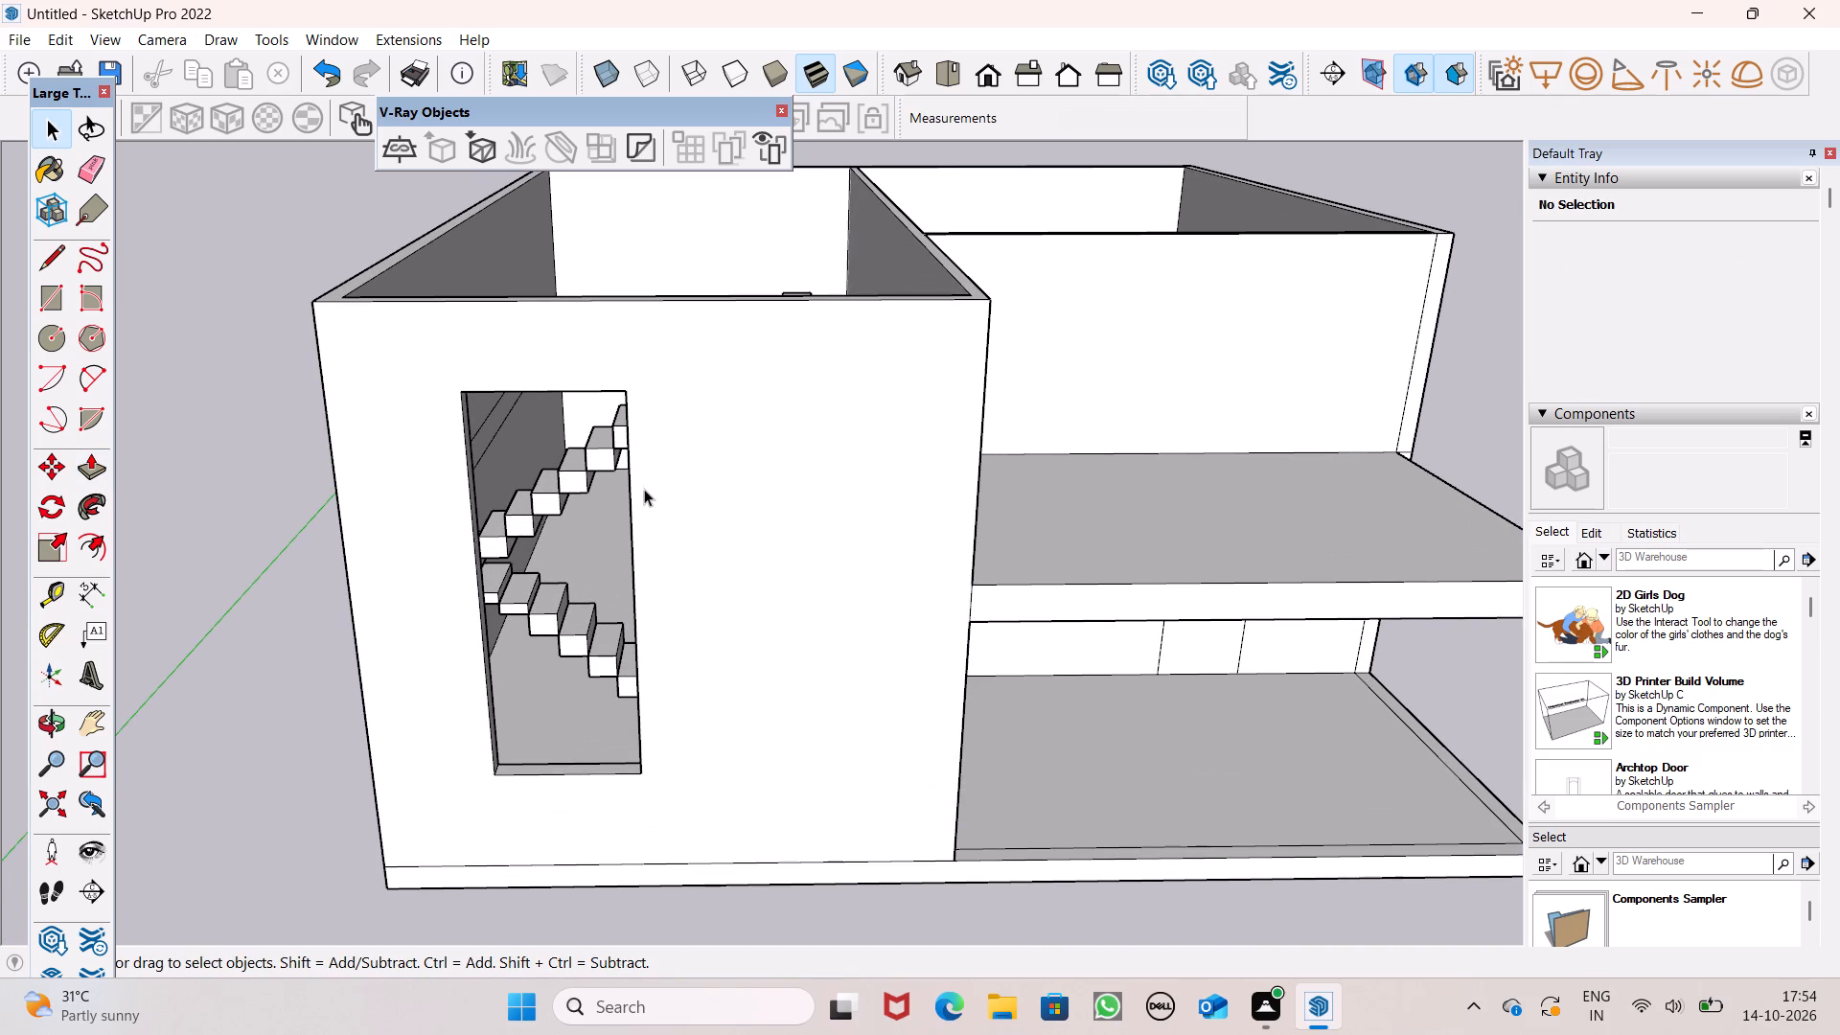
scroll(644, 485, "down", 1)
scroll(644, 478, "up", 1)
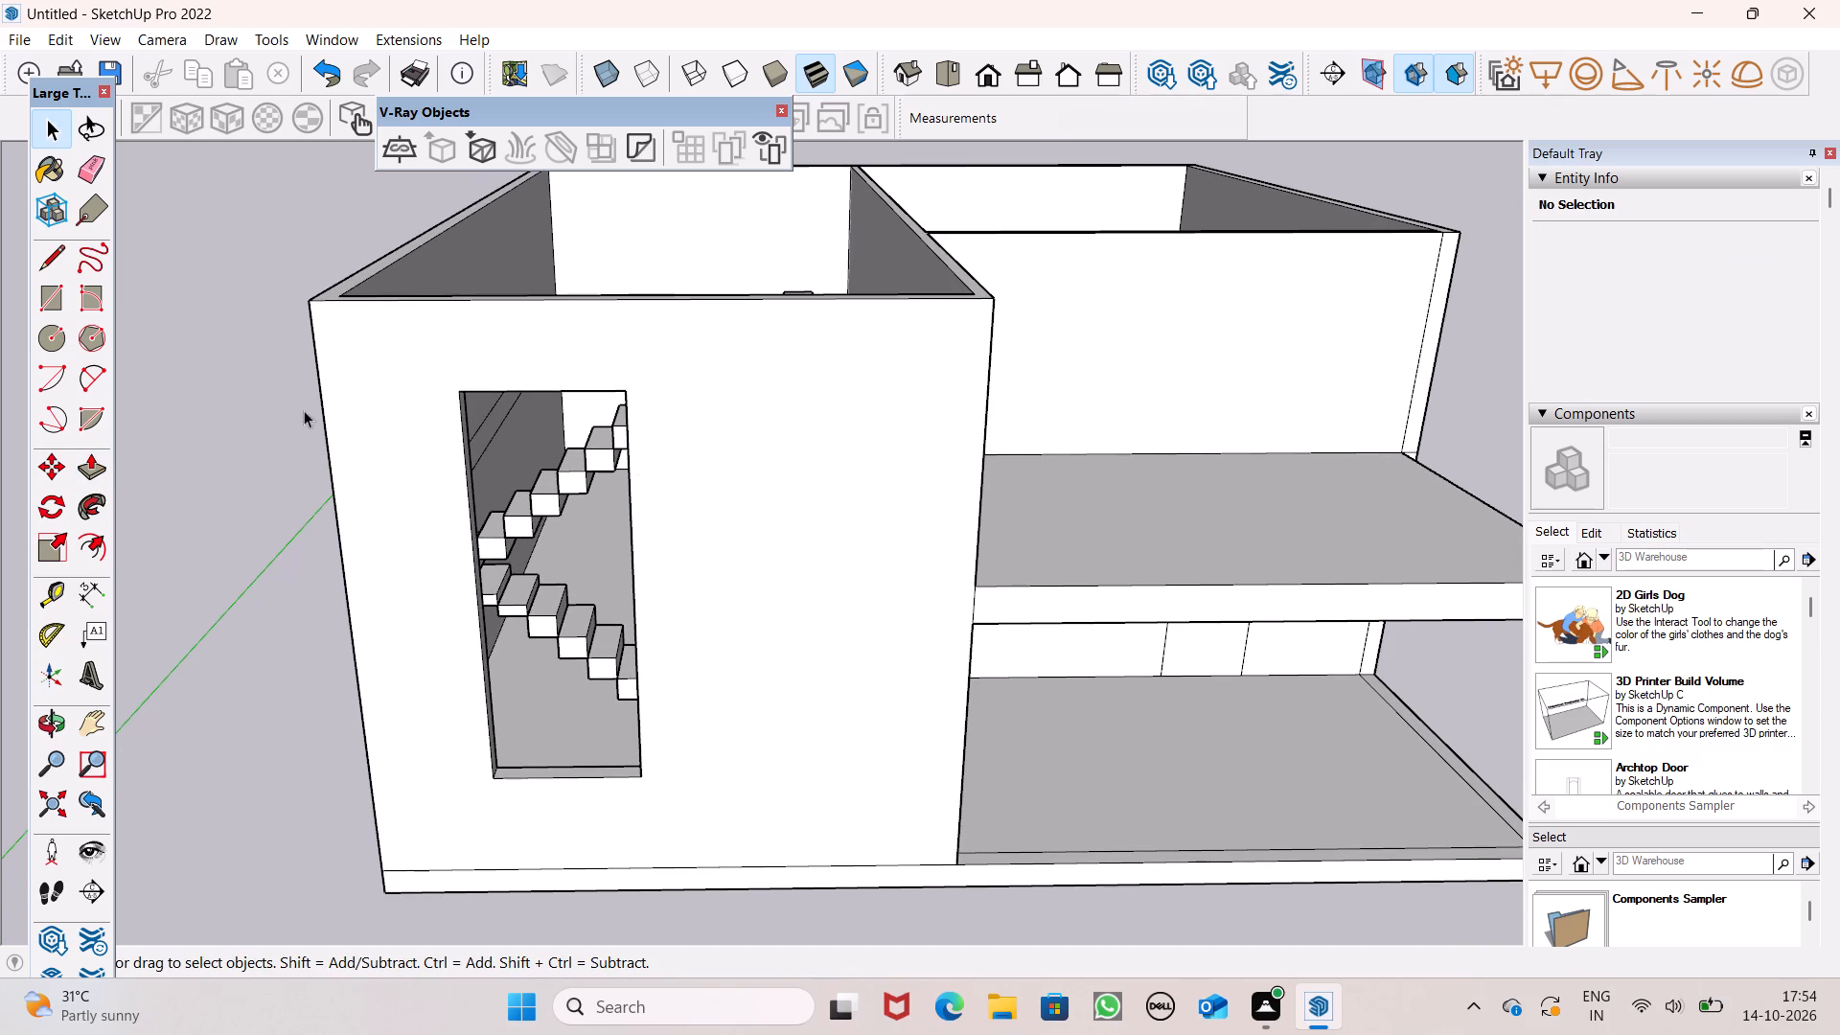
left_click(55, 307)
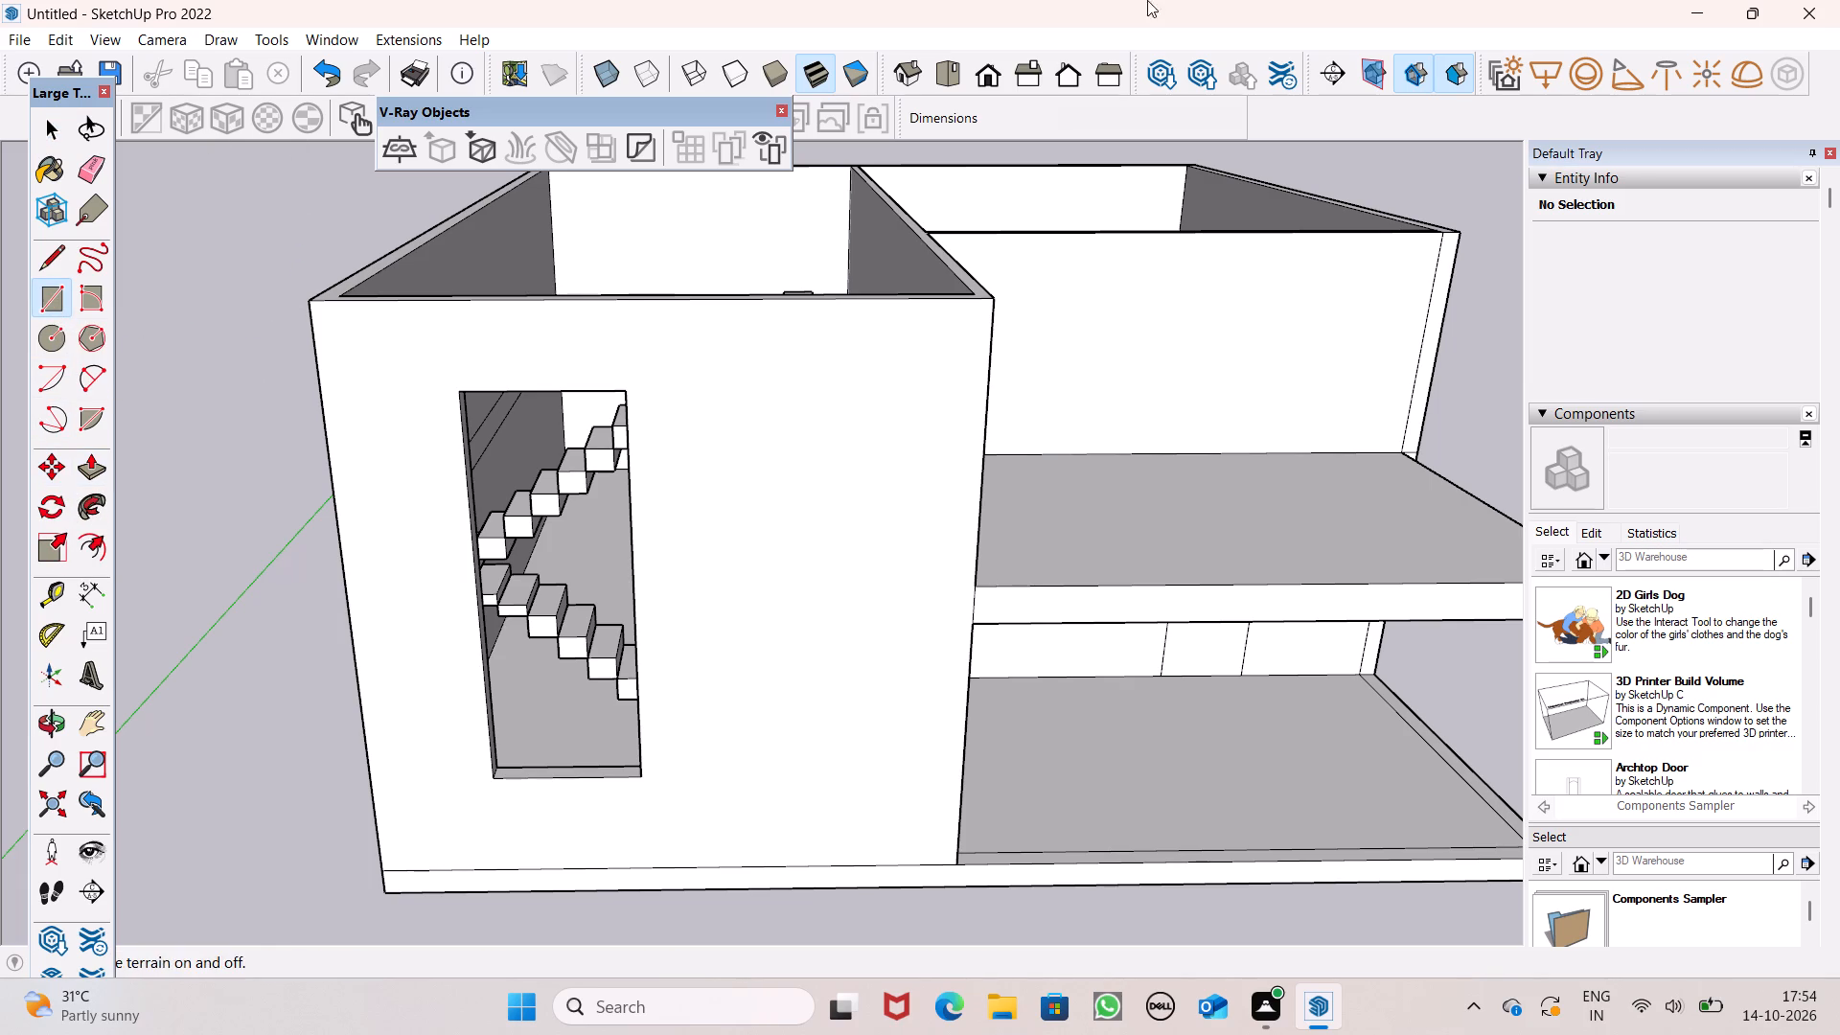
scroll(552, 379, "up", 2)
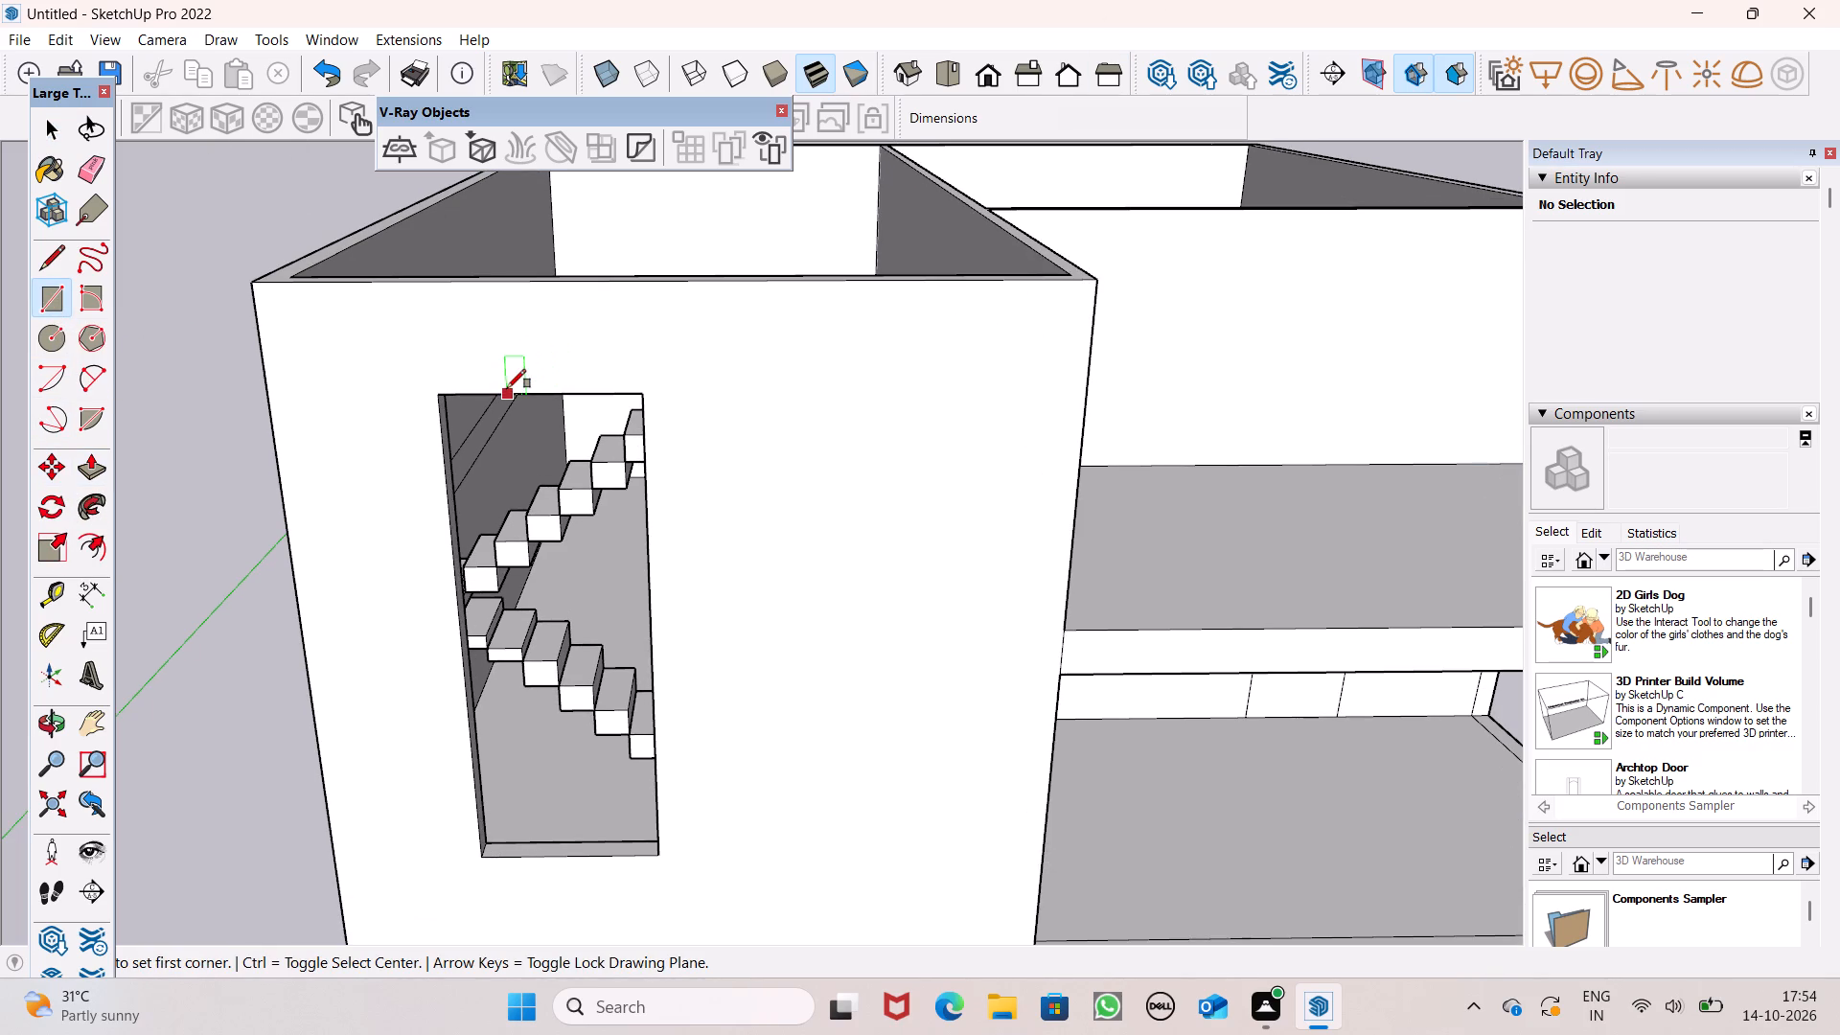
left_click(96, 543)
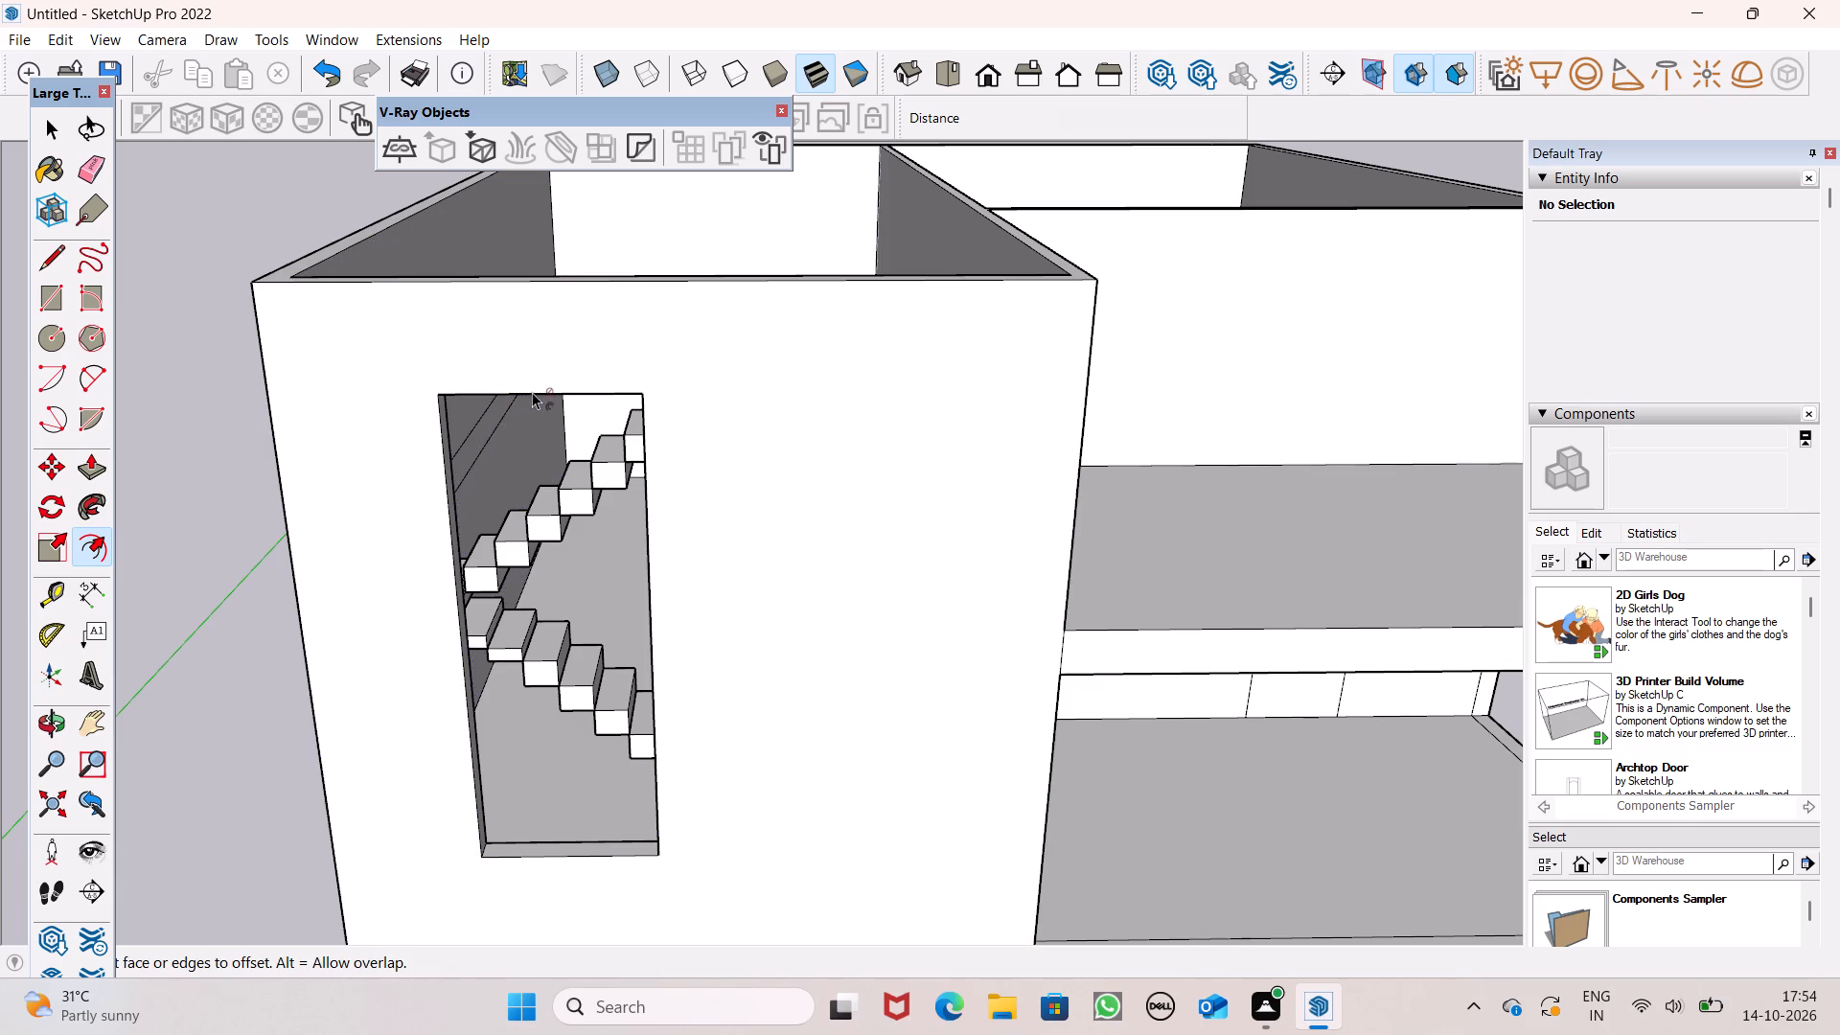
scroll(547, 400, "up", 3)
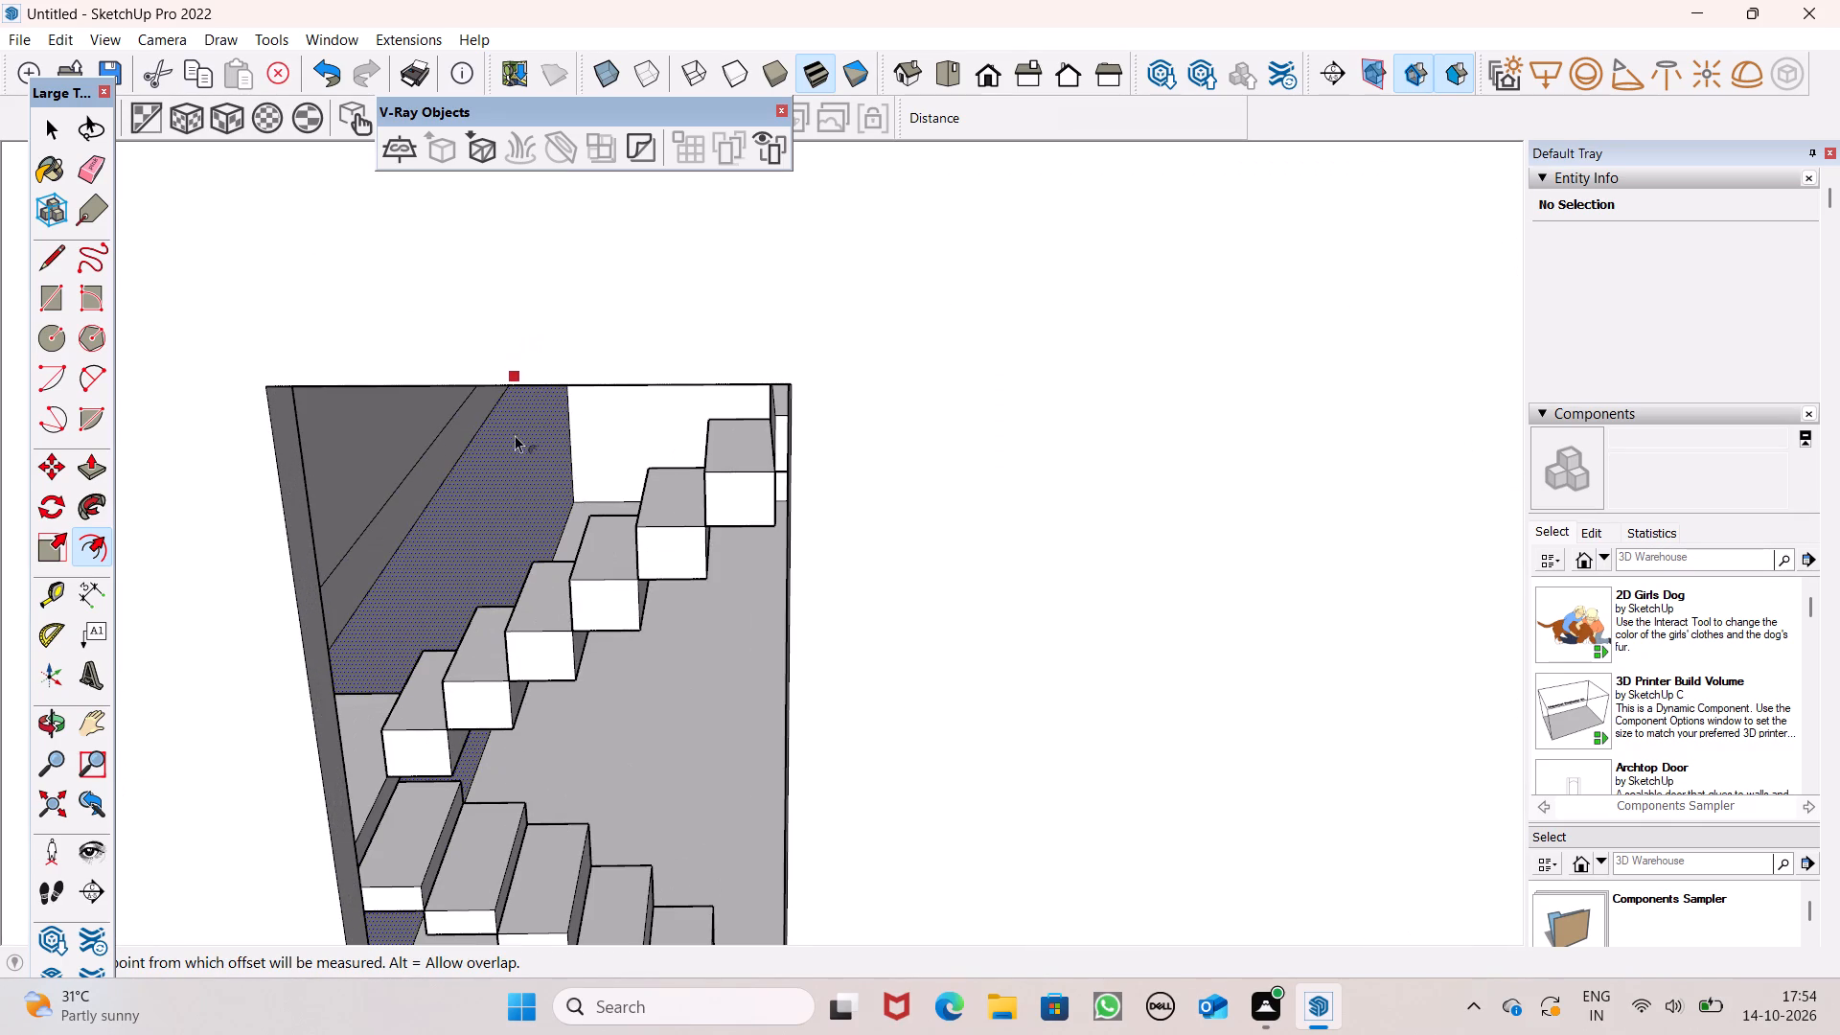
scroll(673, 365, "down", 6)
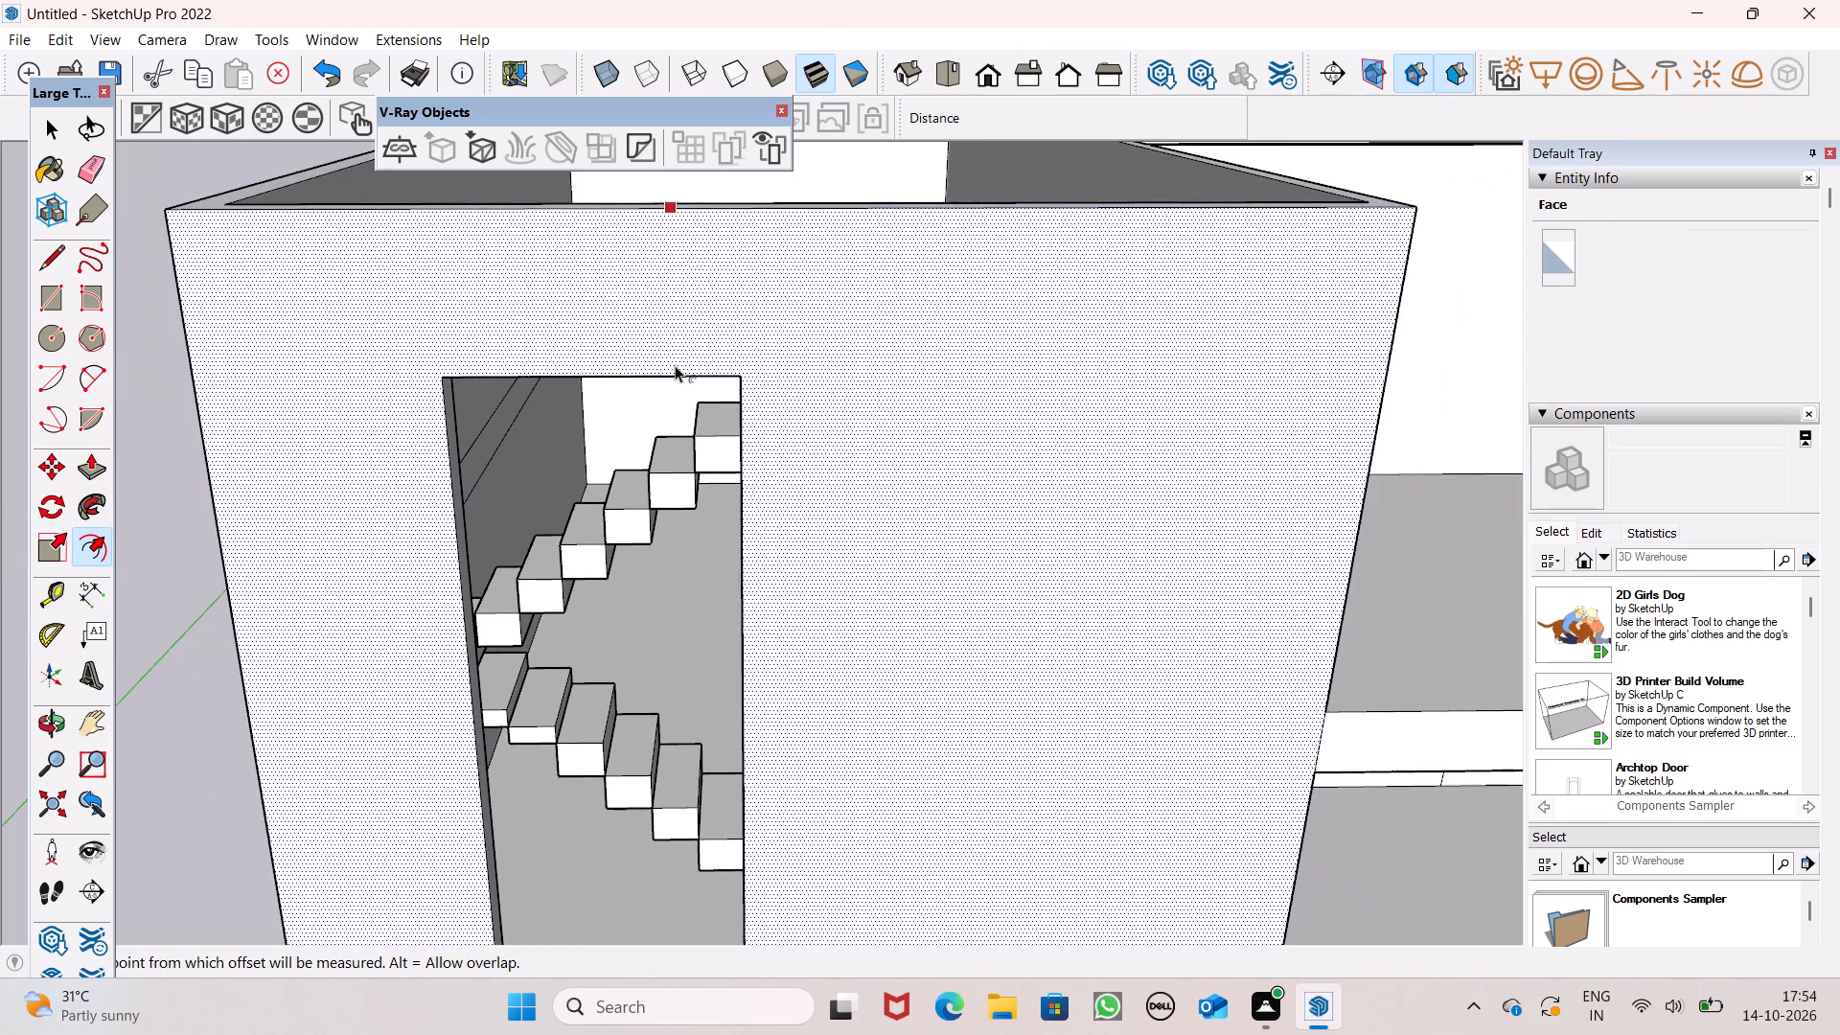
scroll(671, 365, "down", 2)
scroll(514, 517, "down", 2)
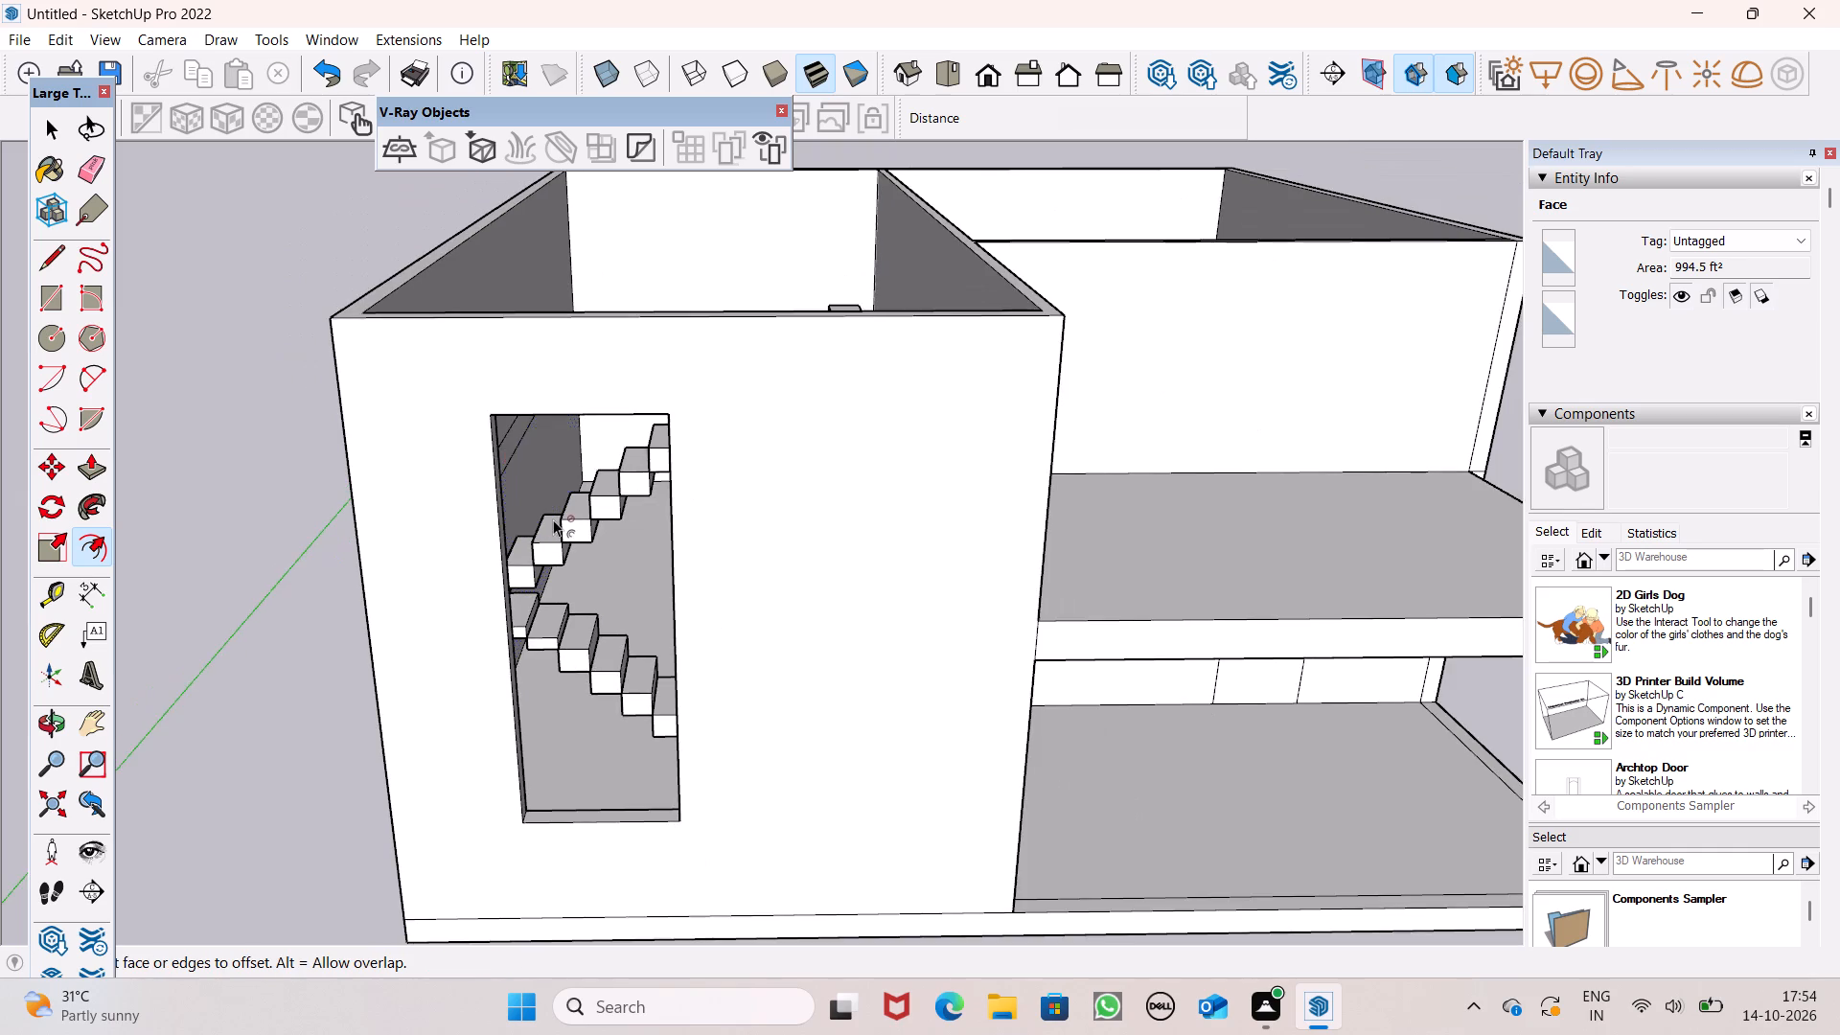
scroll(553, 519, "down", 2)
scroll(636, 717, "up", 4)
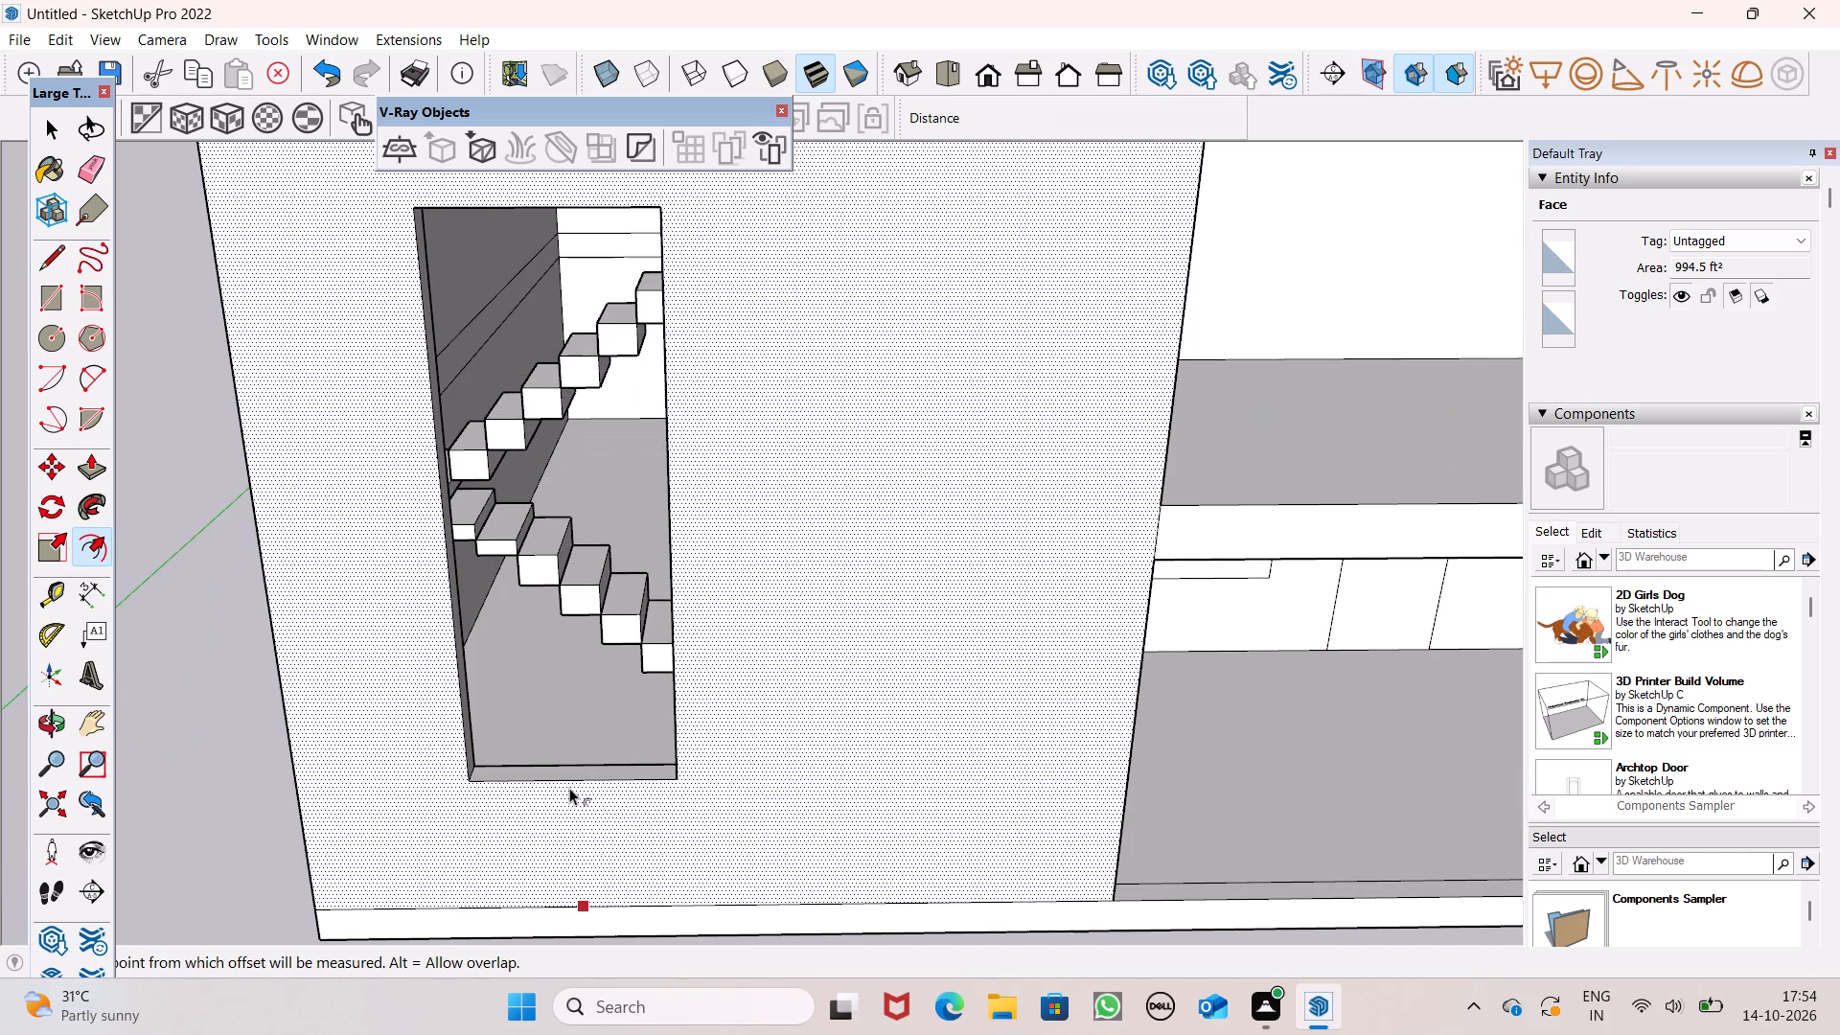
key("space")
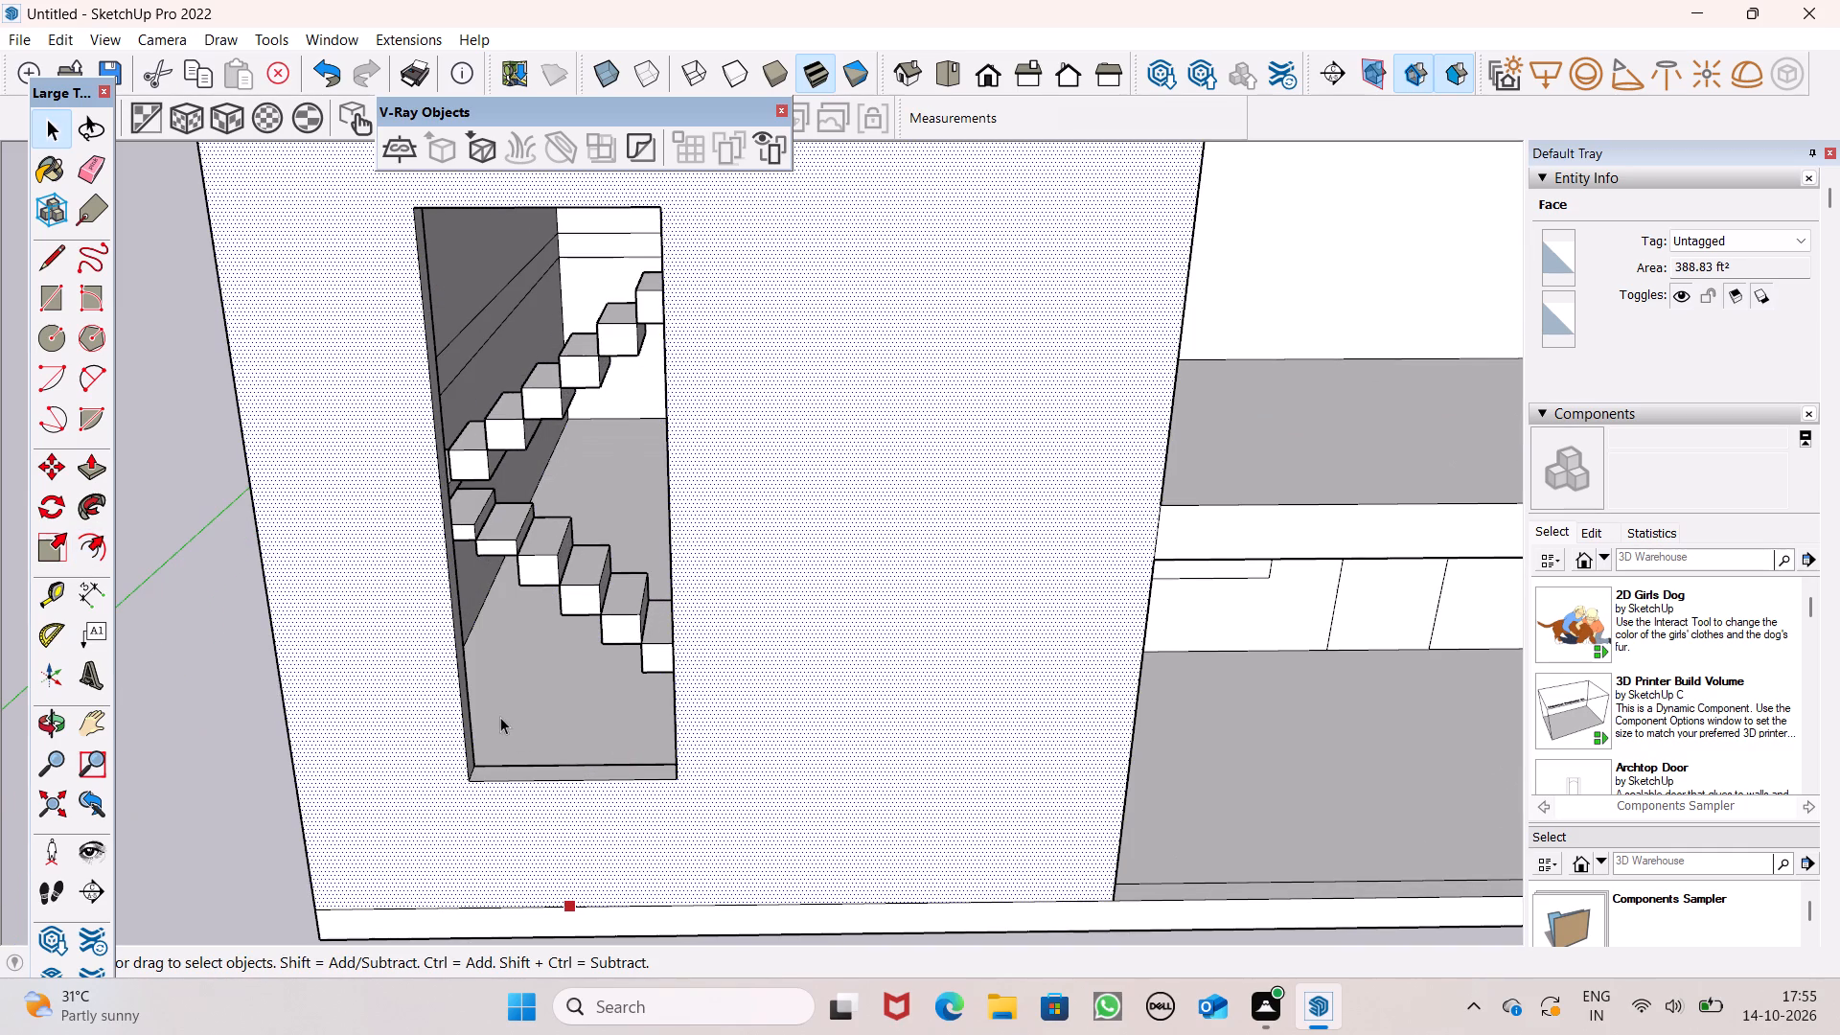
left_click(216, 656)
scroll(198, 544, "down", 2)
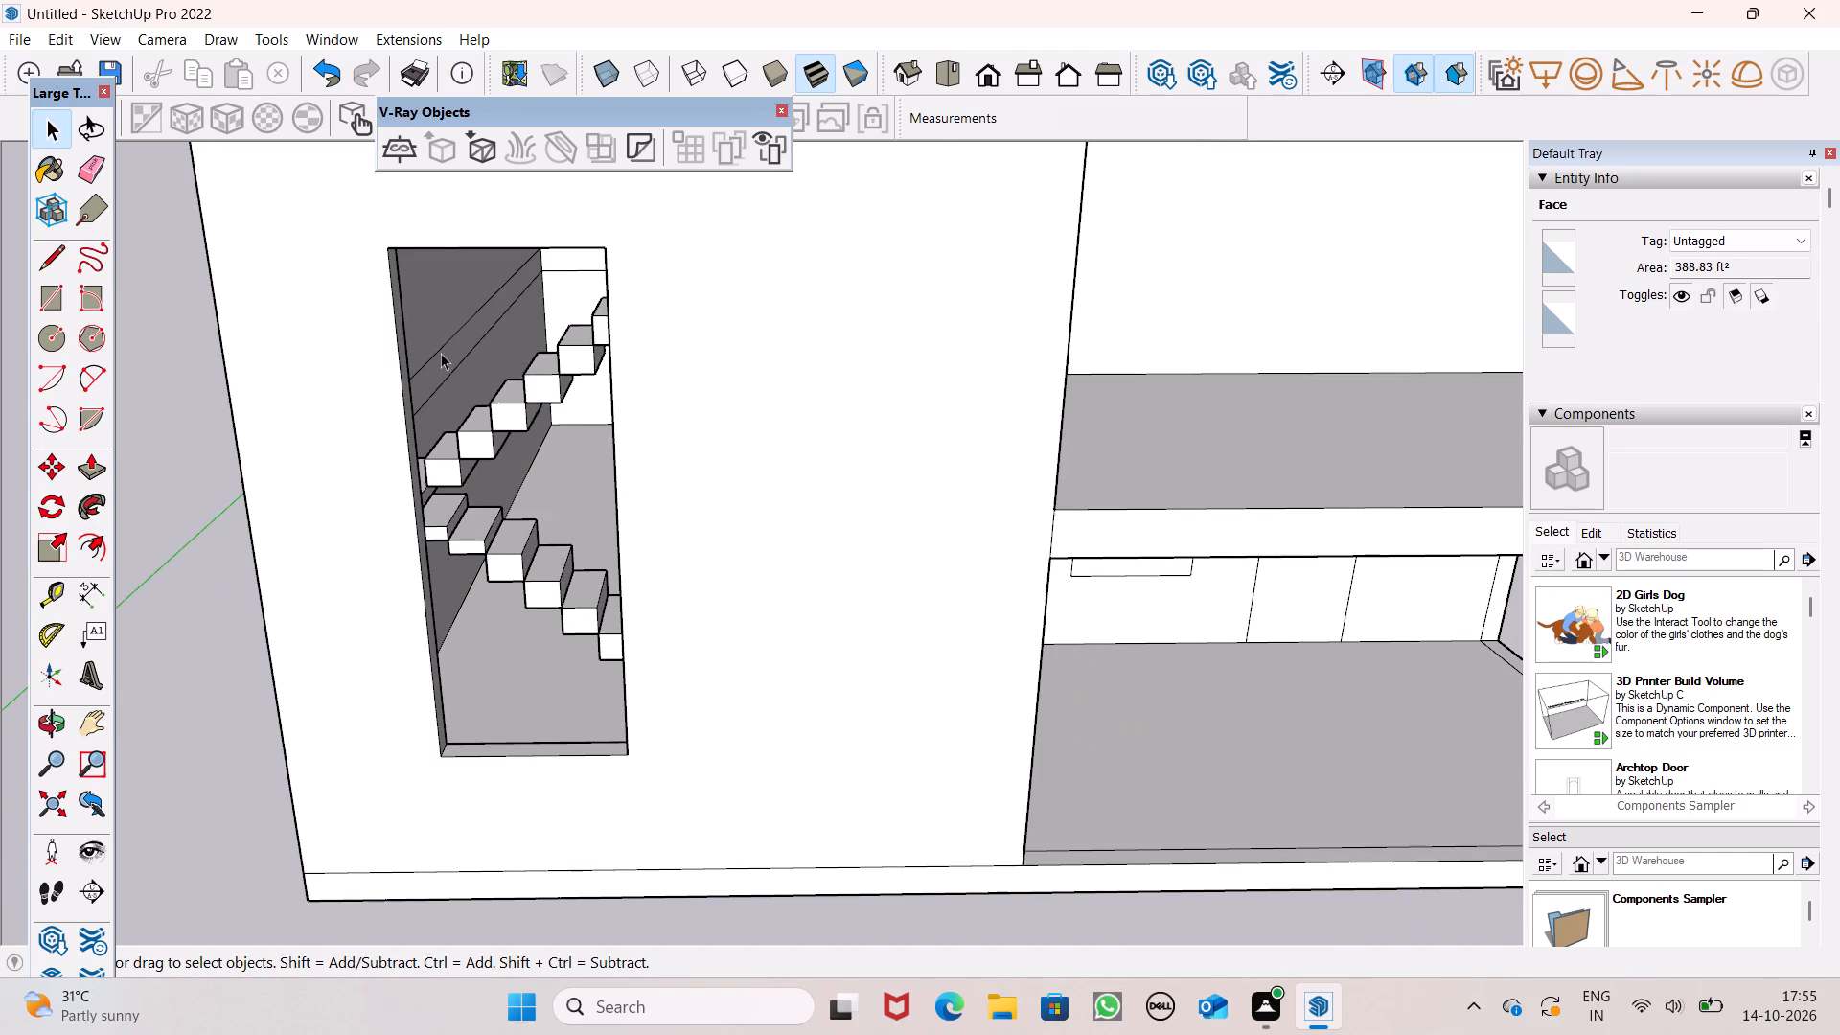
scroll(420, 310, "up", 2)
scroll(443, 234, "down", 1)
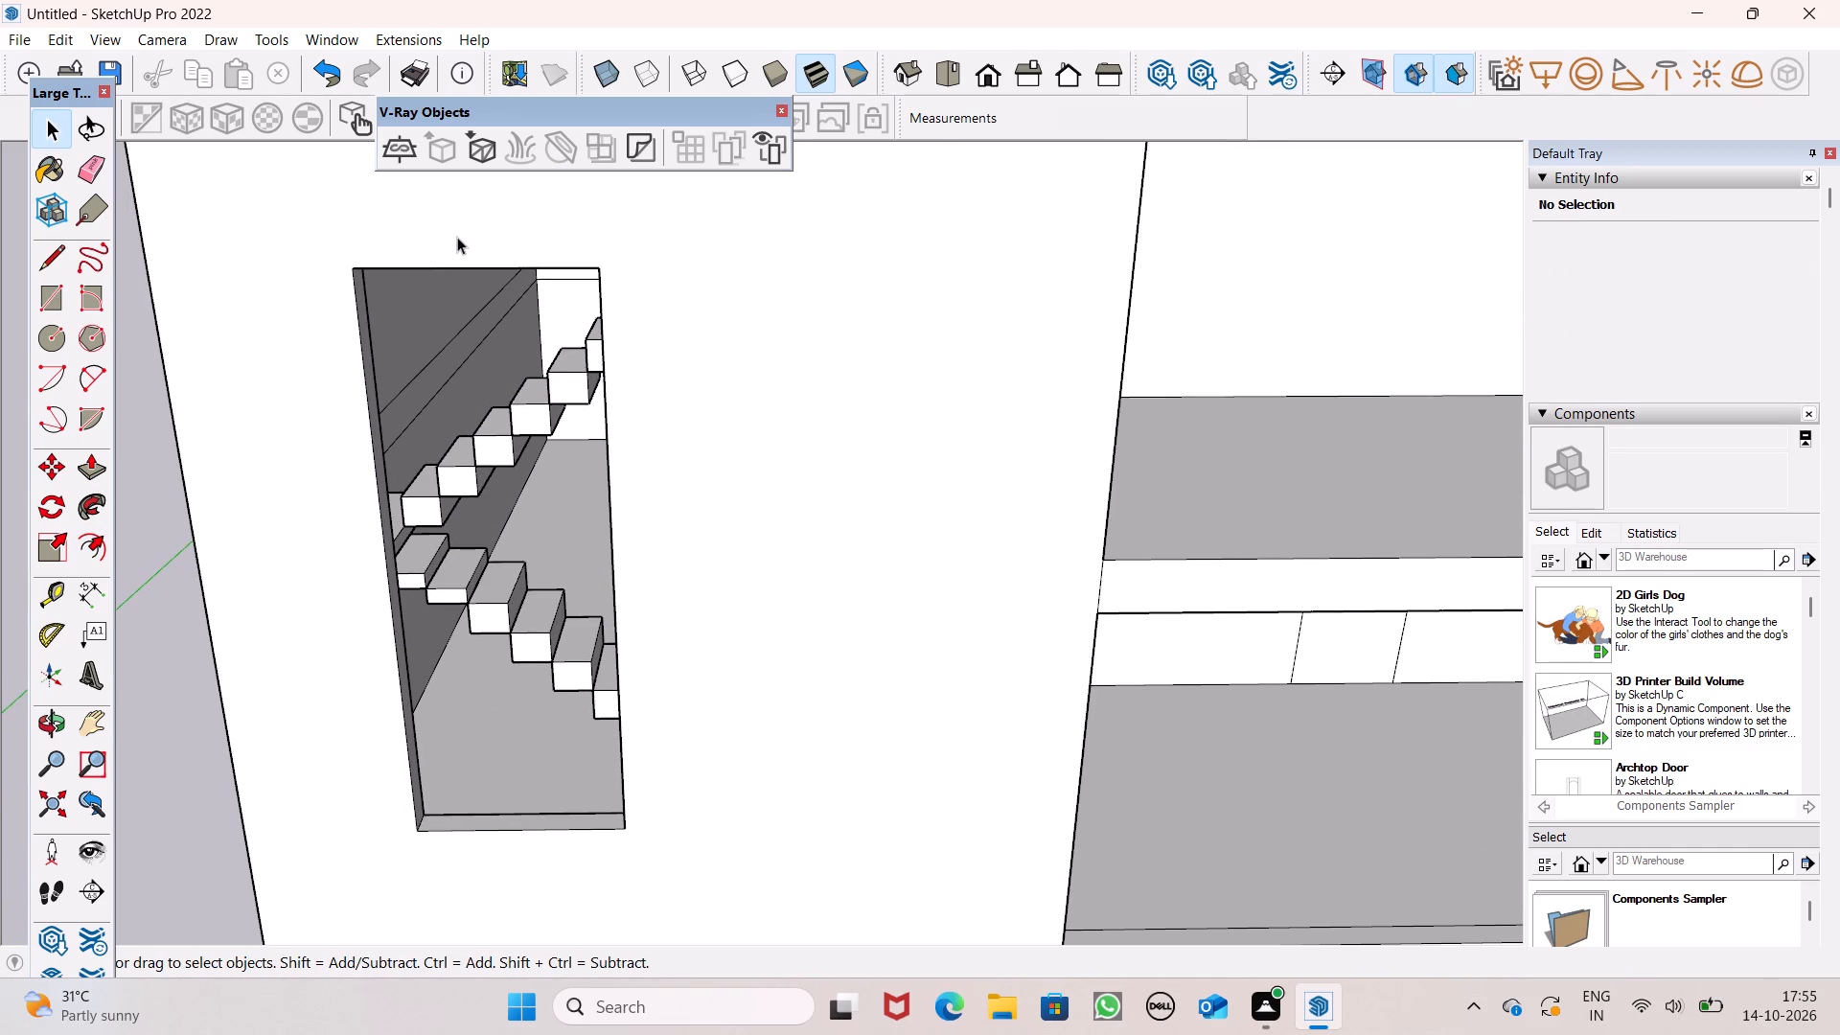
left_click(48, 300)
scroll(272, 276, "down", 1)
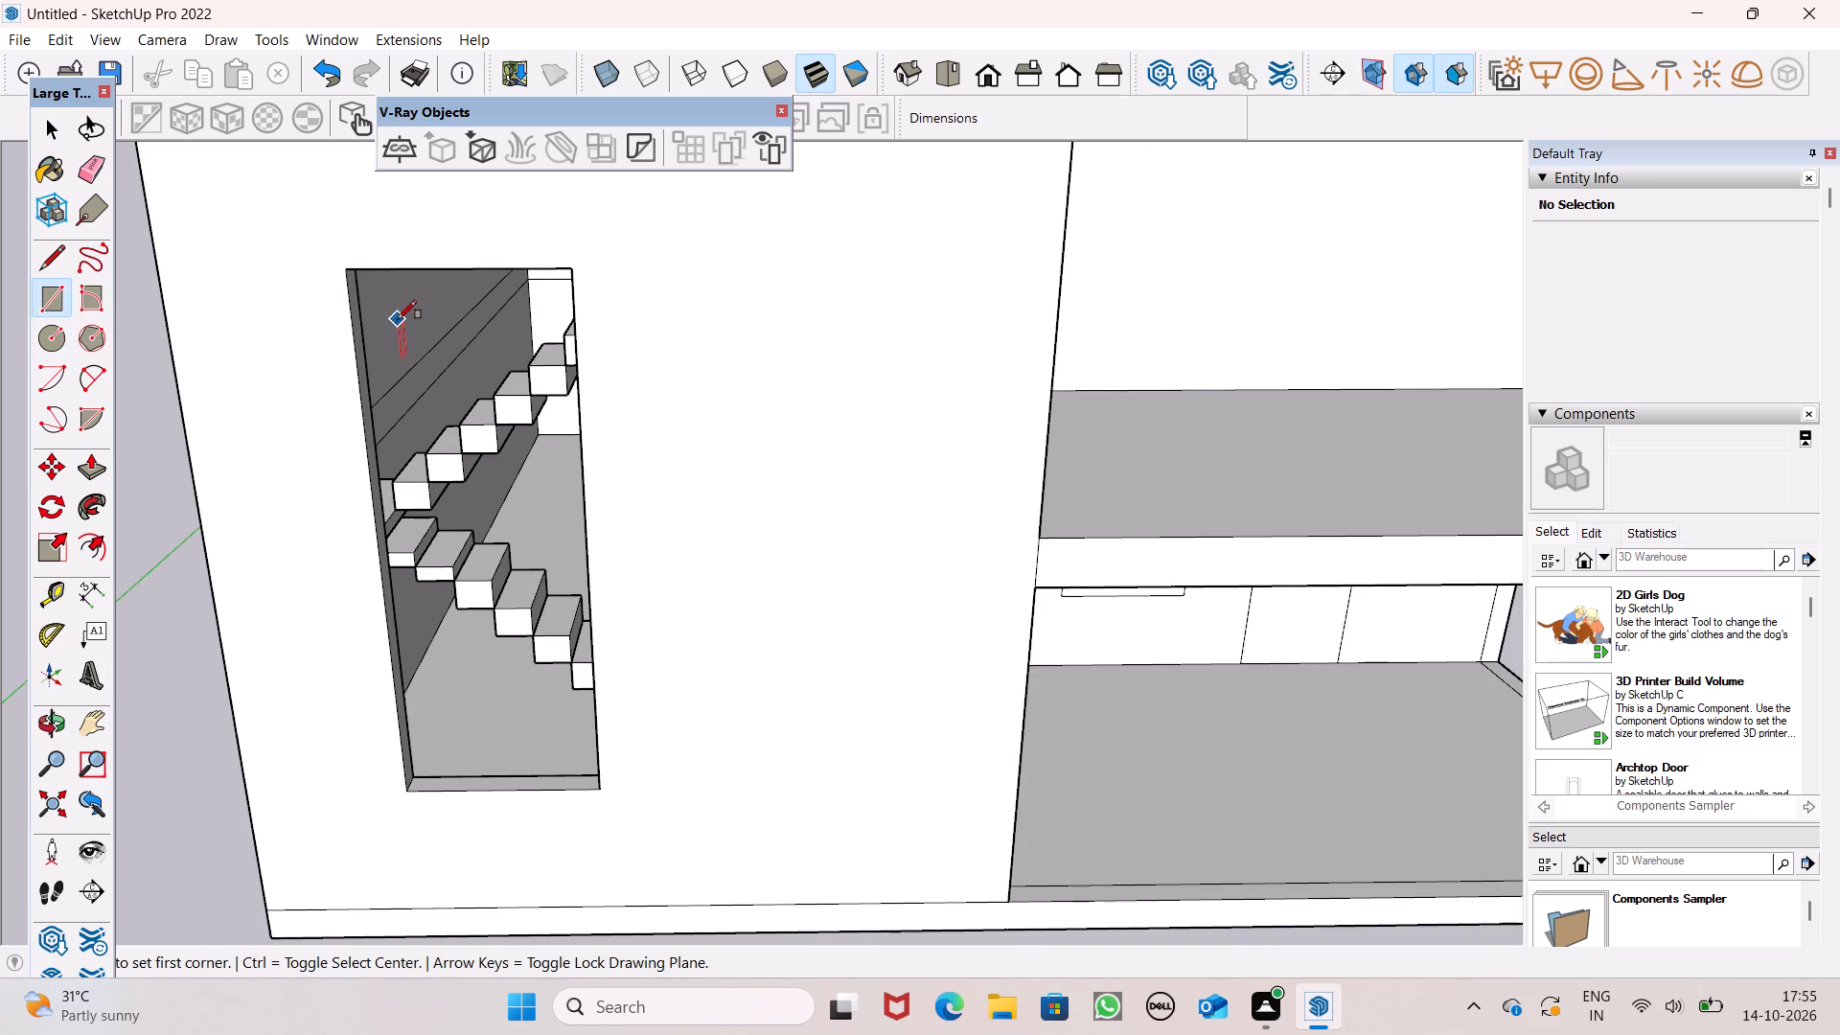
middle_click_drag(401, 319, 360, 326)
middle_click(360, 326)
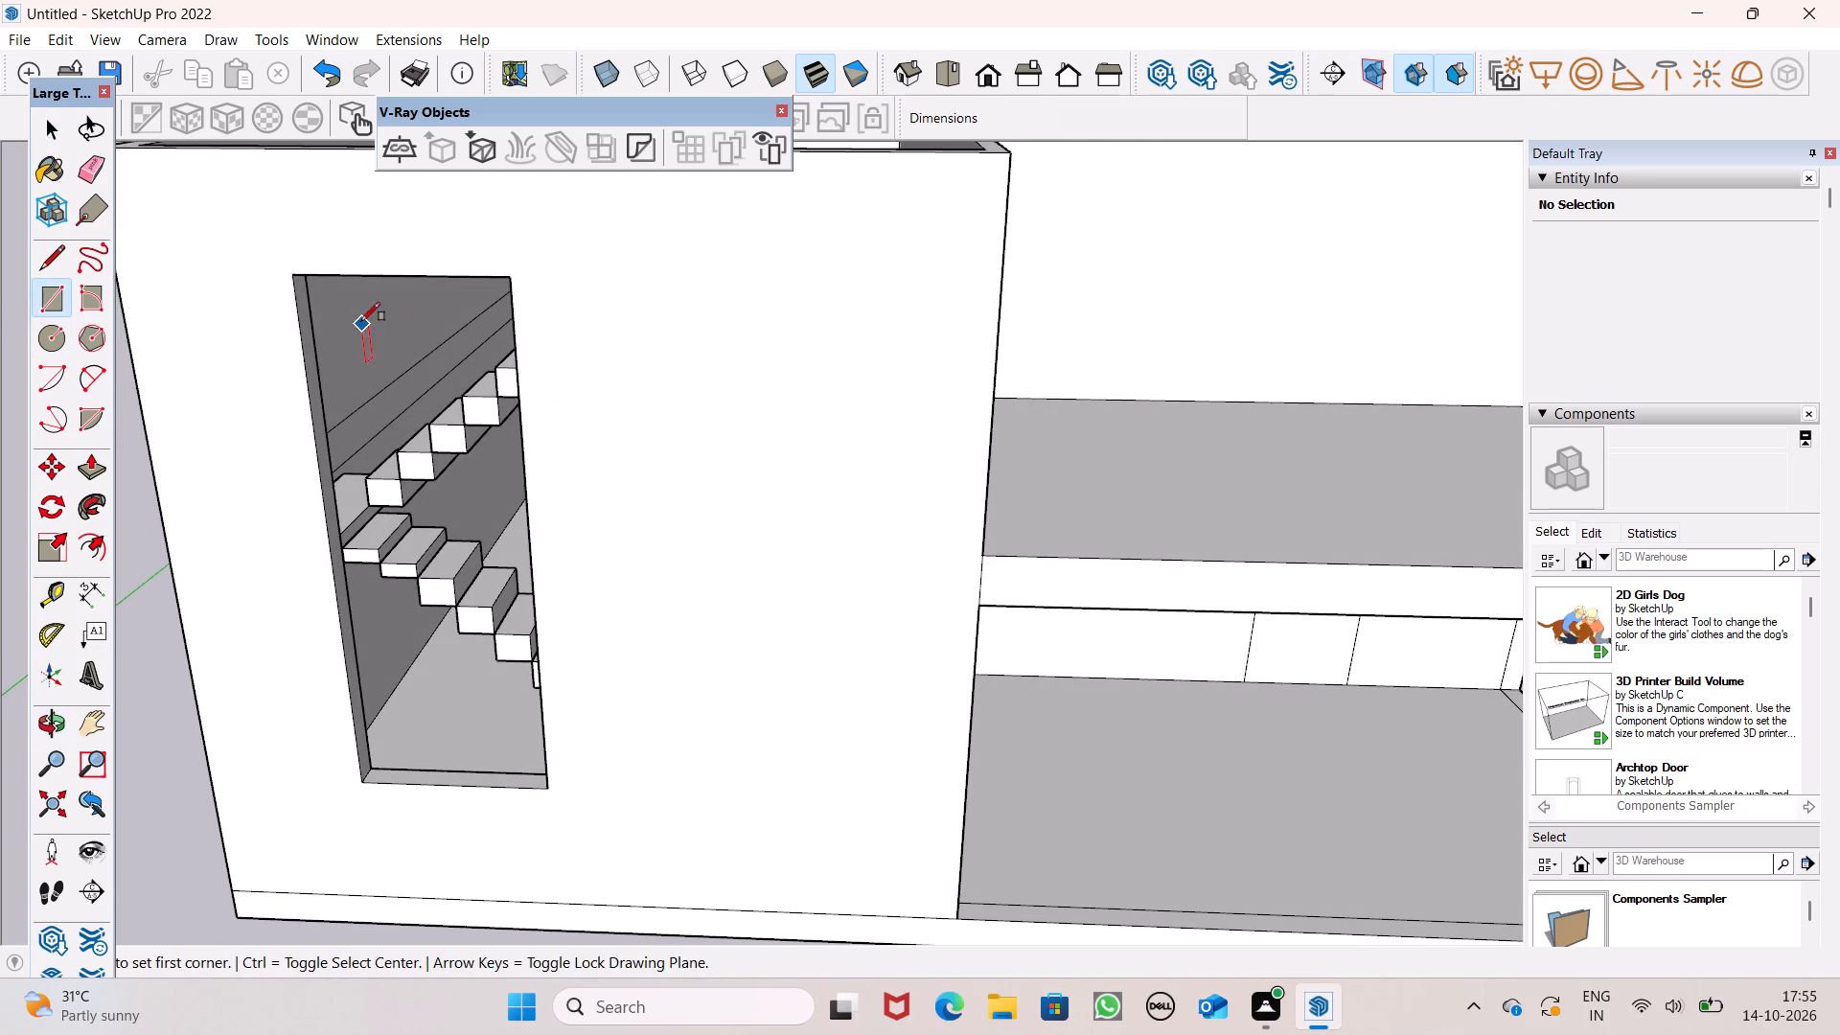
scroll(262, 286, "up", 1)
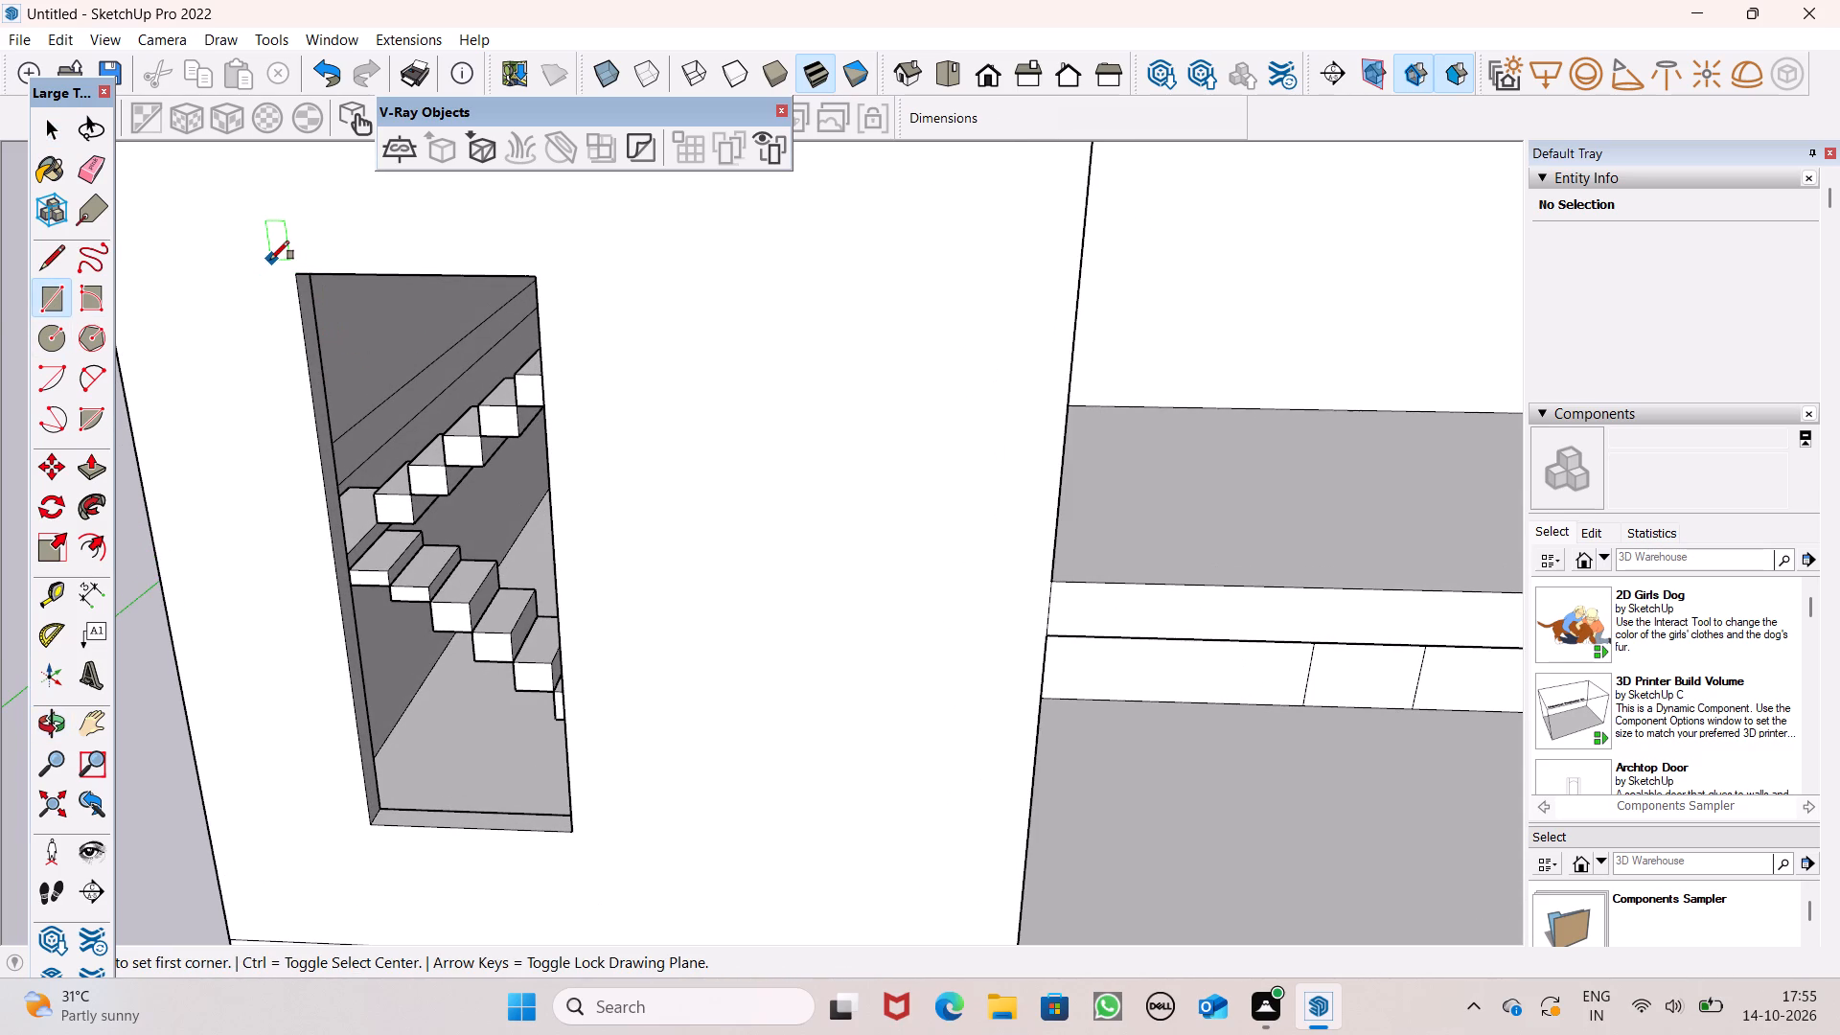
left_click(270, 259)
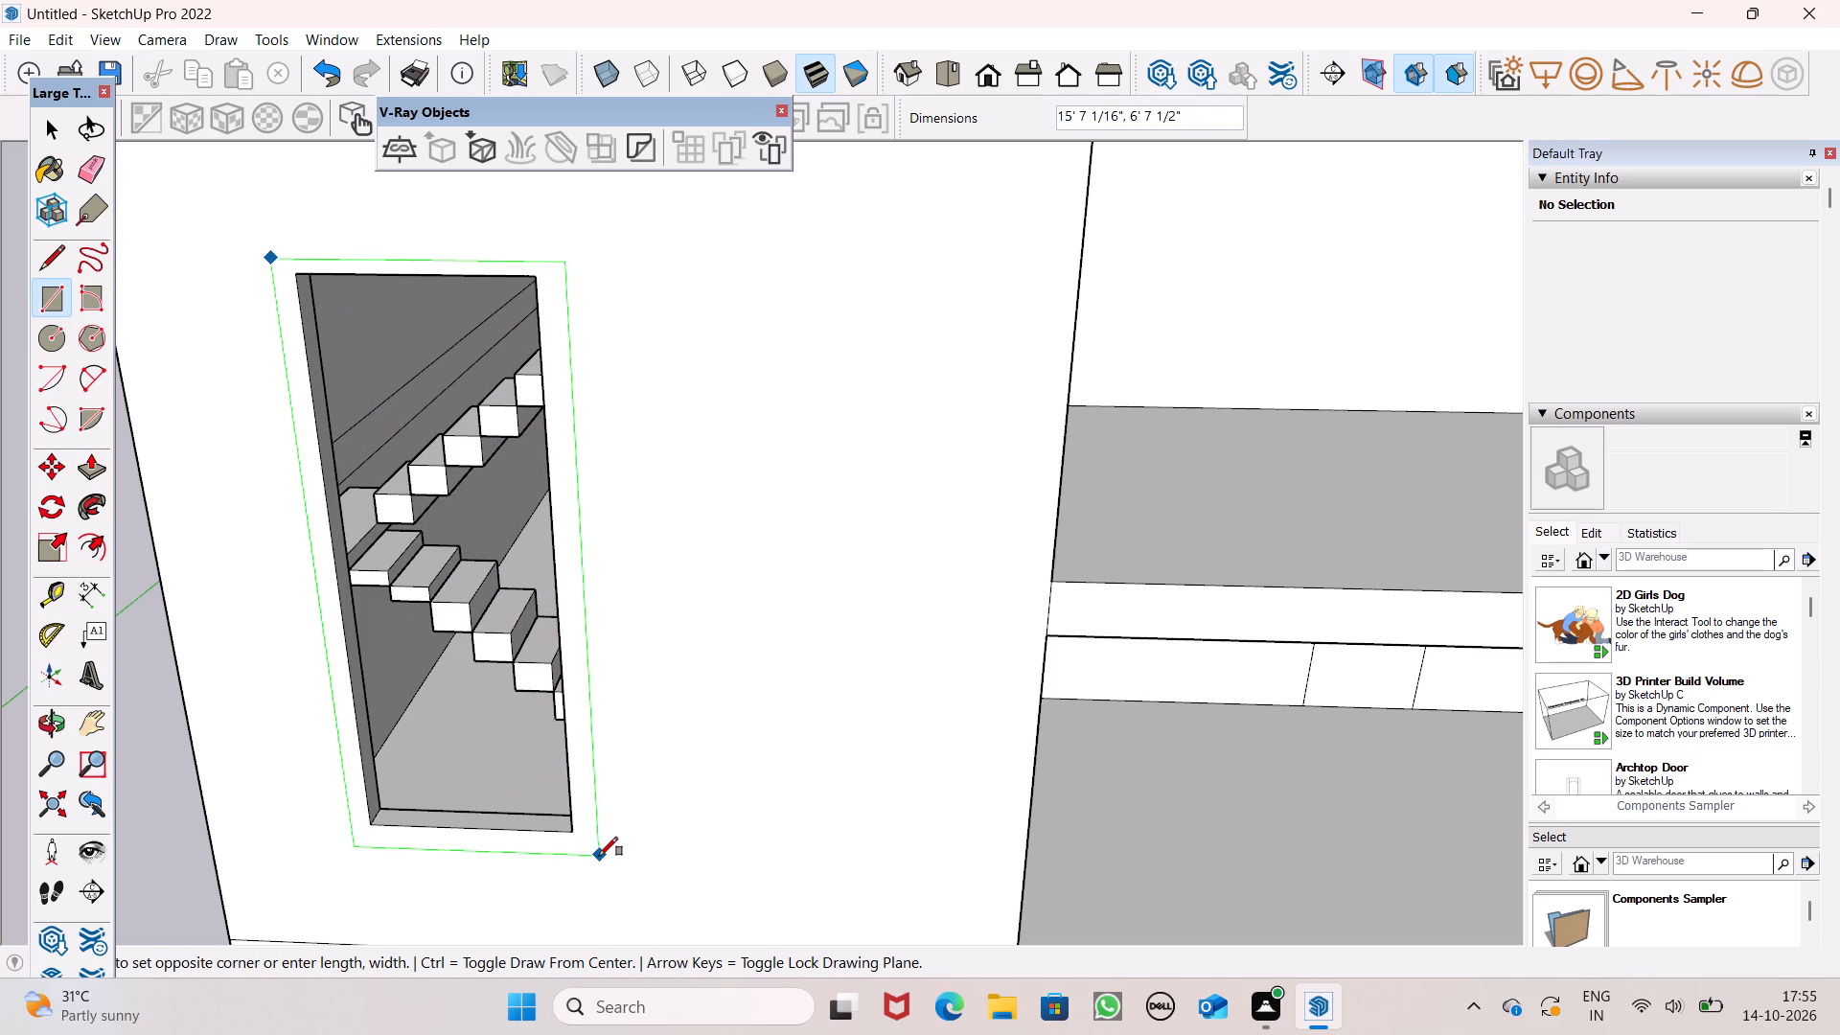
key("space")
Draw a rectangle about 16' by 6' 8" on the end wall's outer face, surrounding the staircase window opening as a frame border.
scroll(495, 727, "down", 3)
middle_click_drag(557, 724, 579, 697)
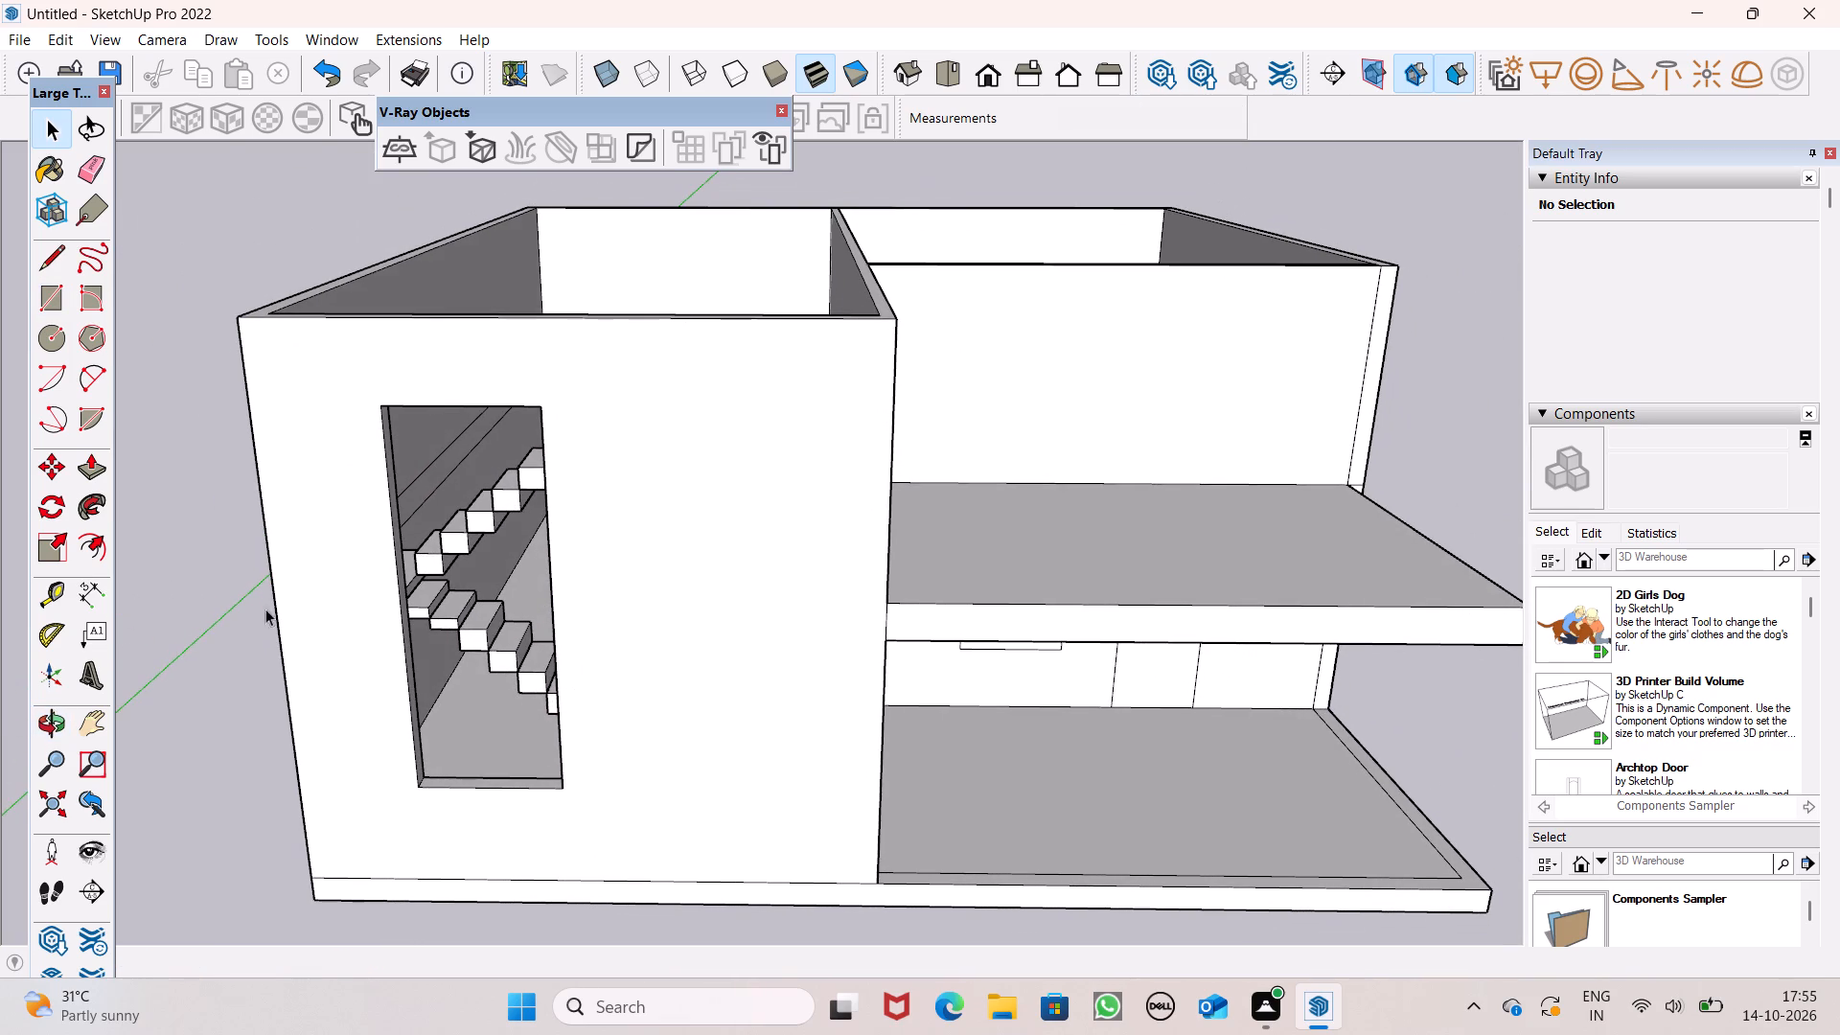
left_click(49, 287)
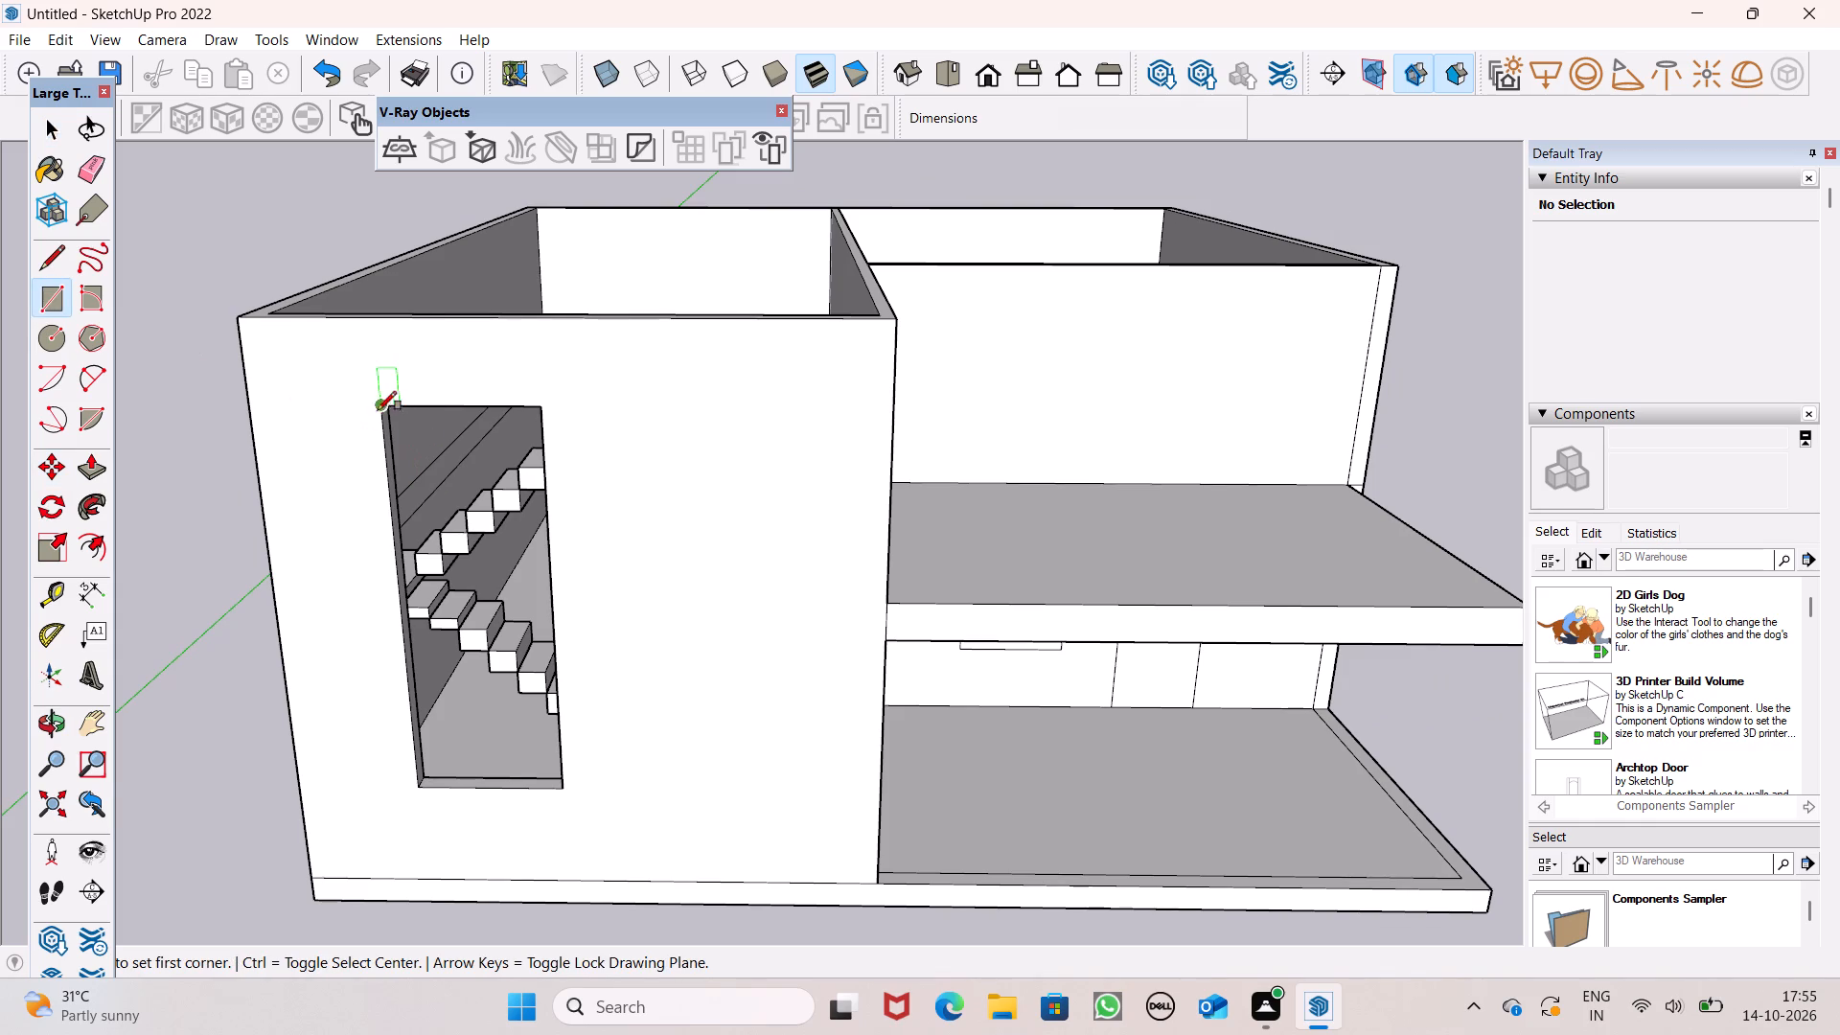
left_click(361, 386)
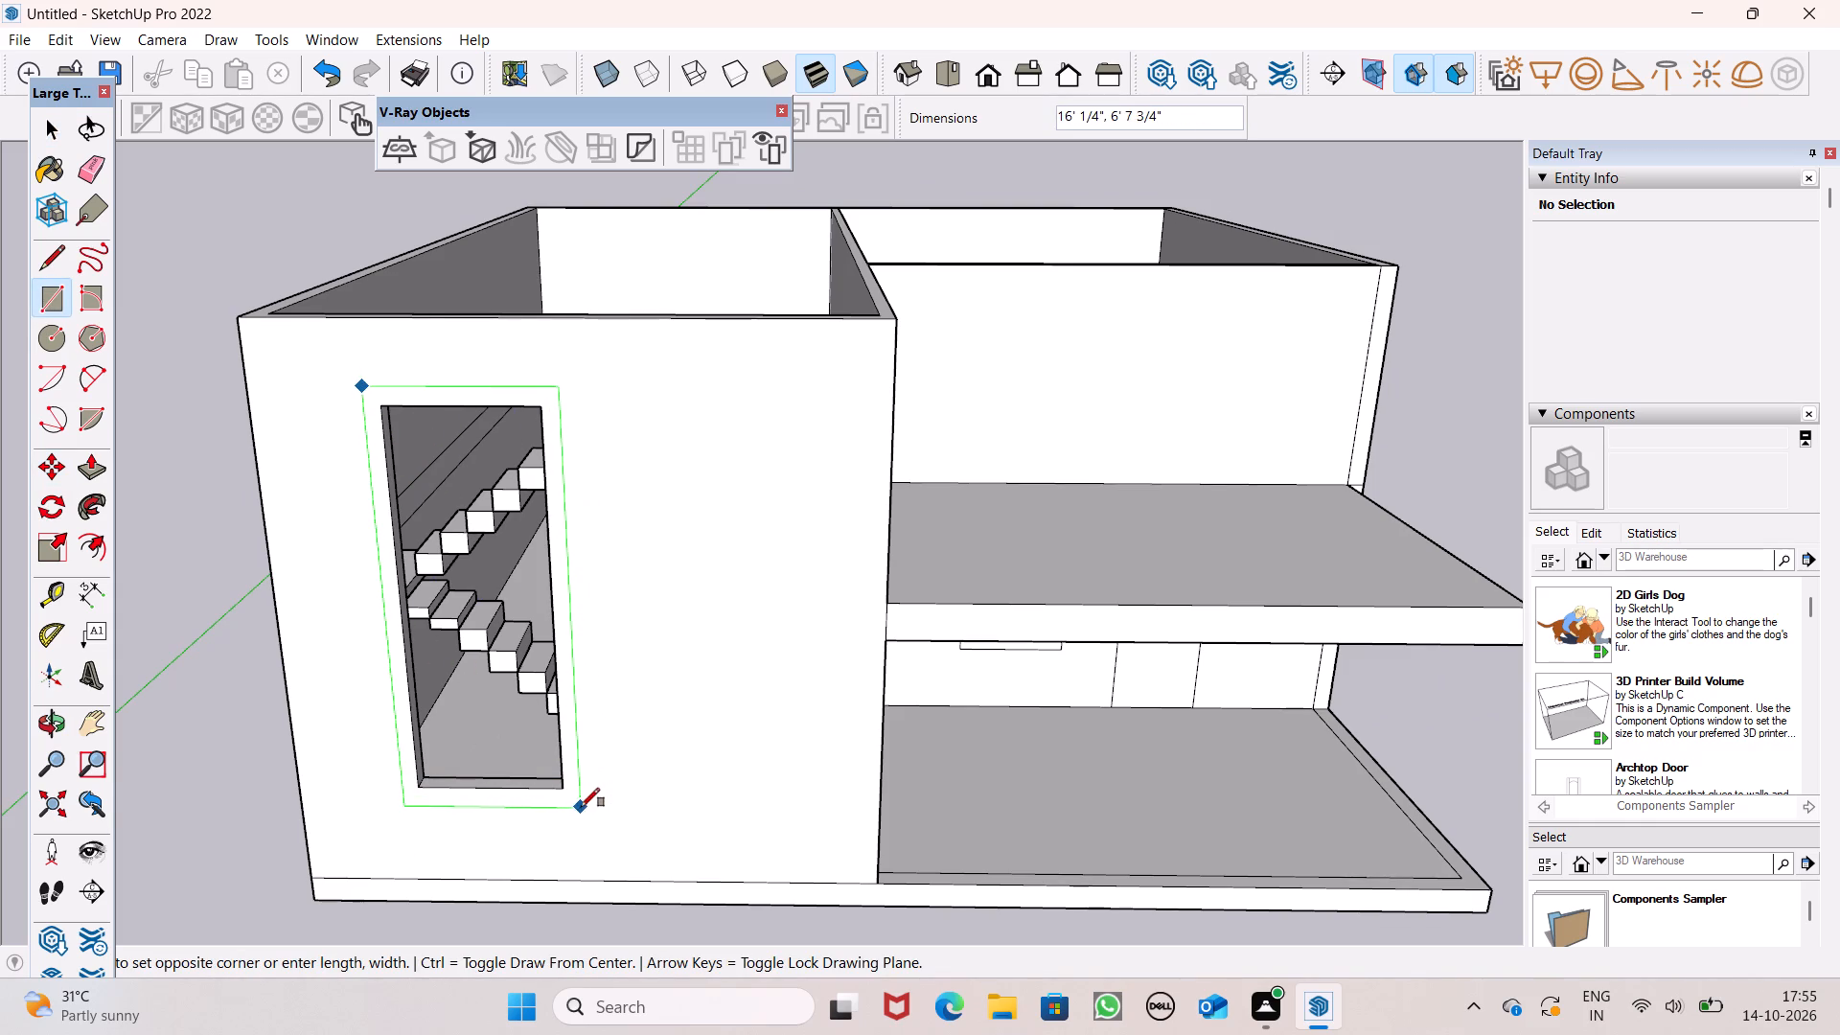
left_click(581, 807)
scroll(521, 383, "up", 3)
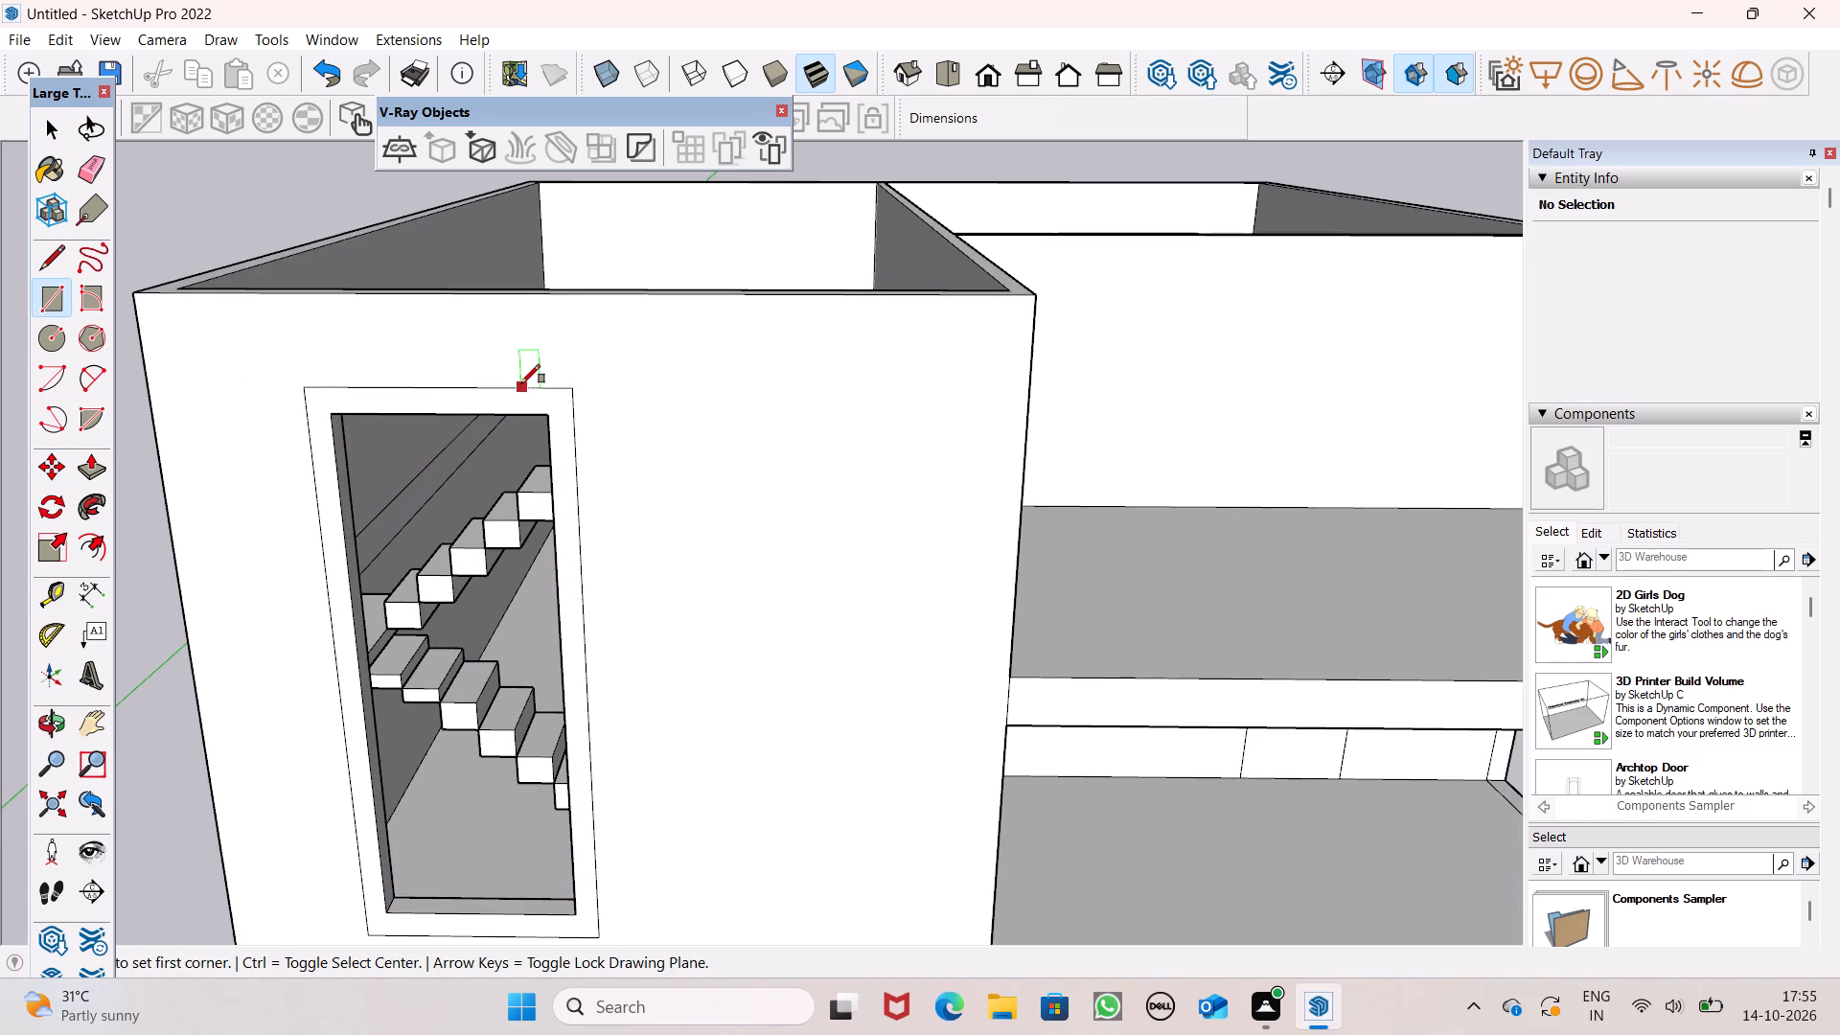
scroll(526, 371, "down", 2)
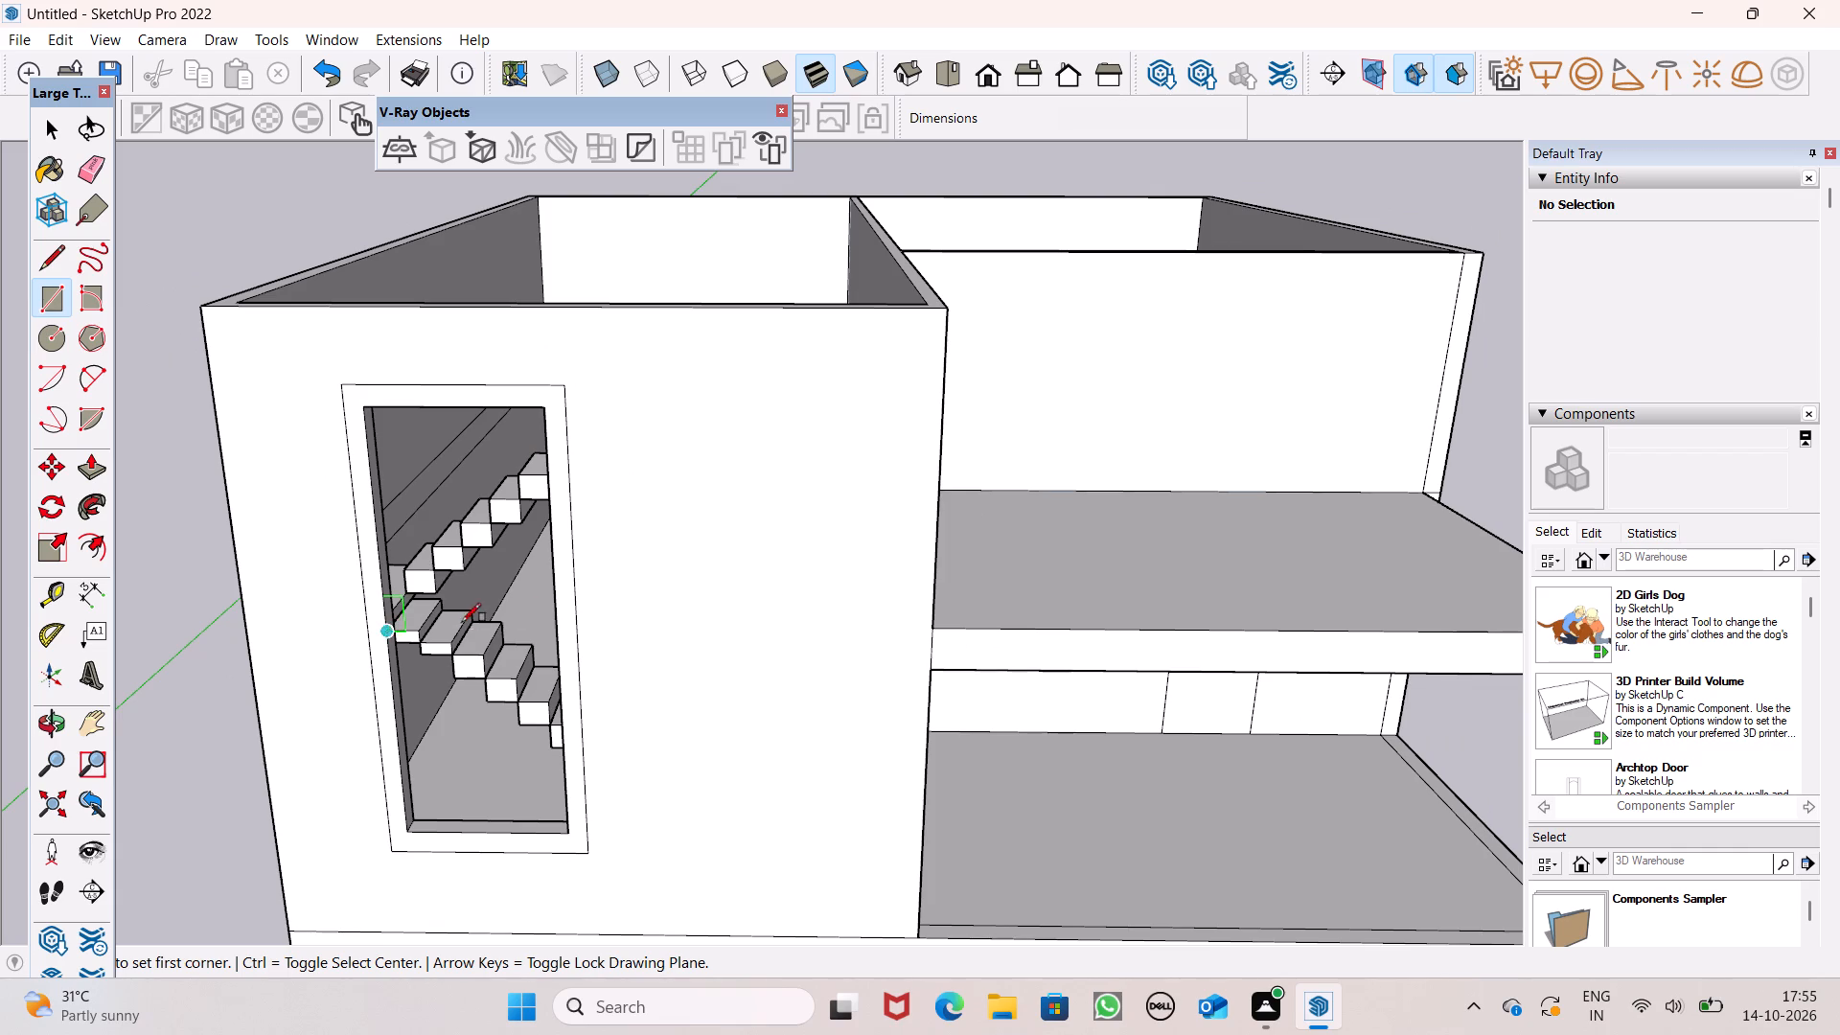
key("space")
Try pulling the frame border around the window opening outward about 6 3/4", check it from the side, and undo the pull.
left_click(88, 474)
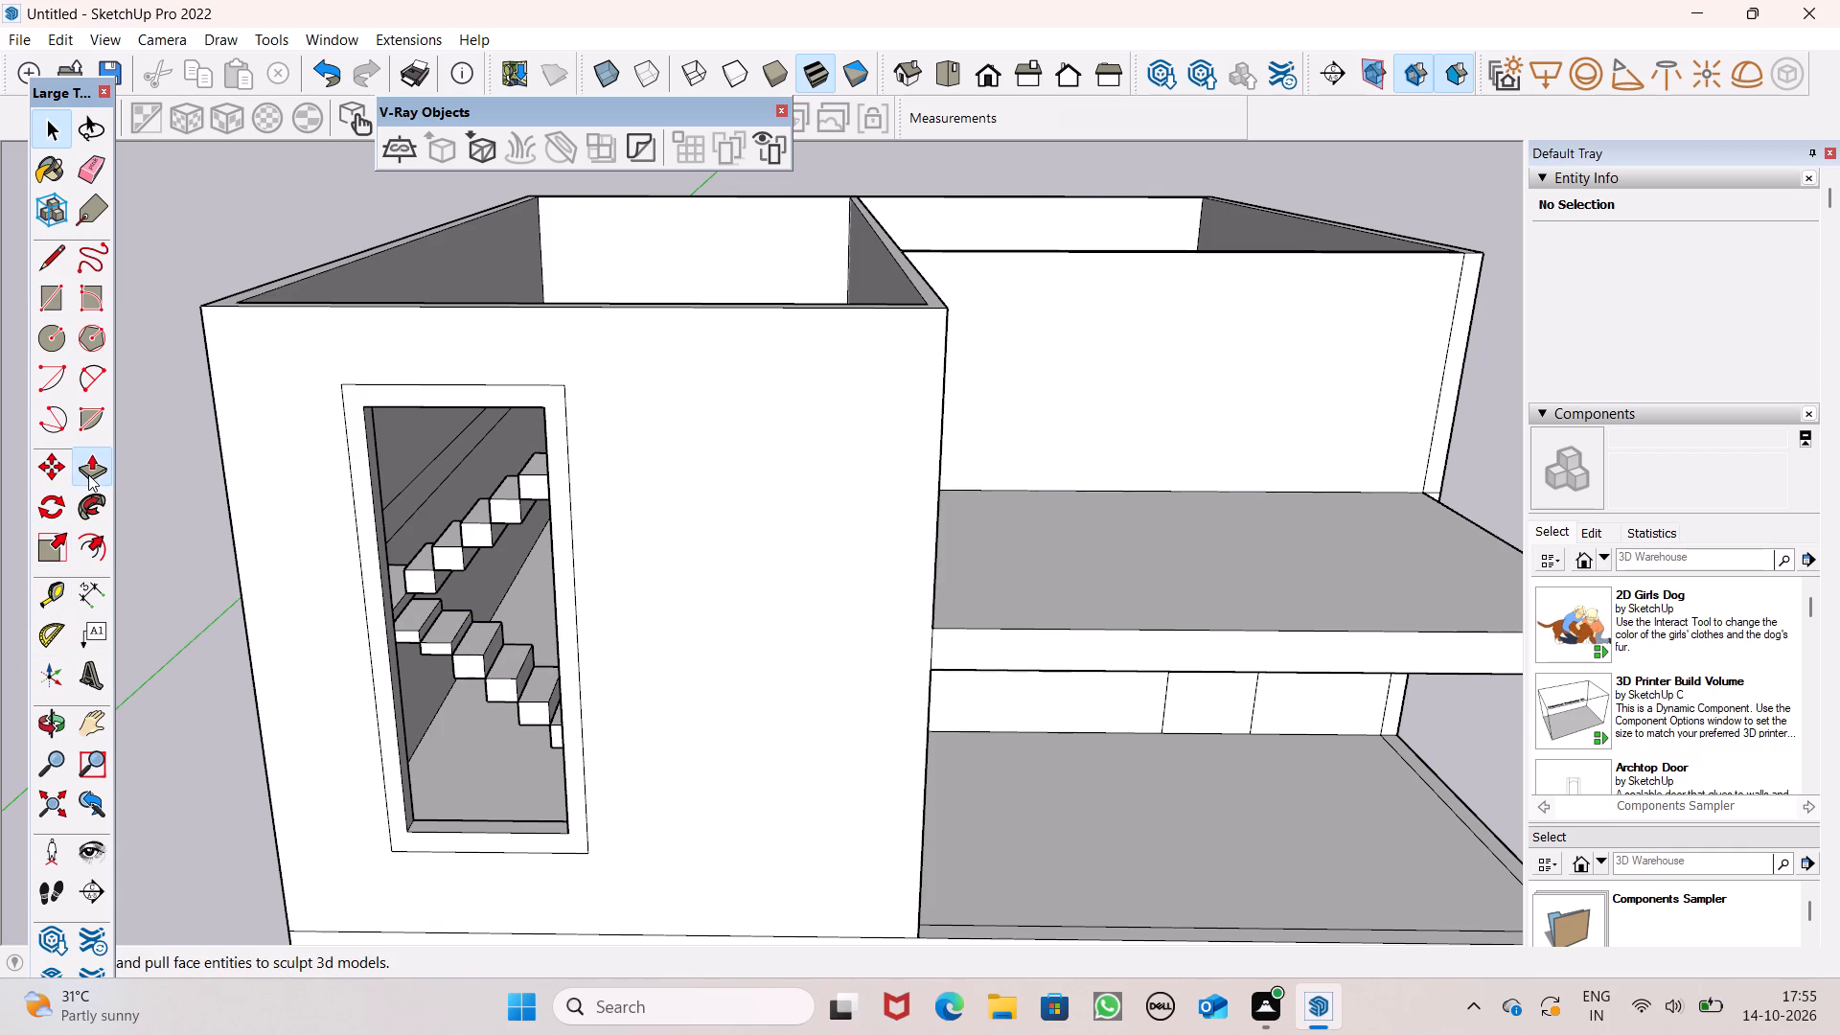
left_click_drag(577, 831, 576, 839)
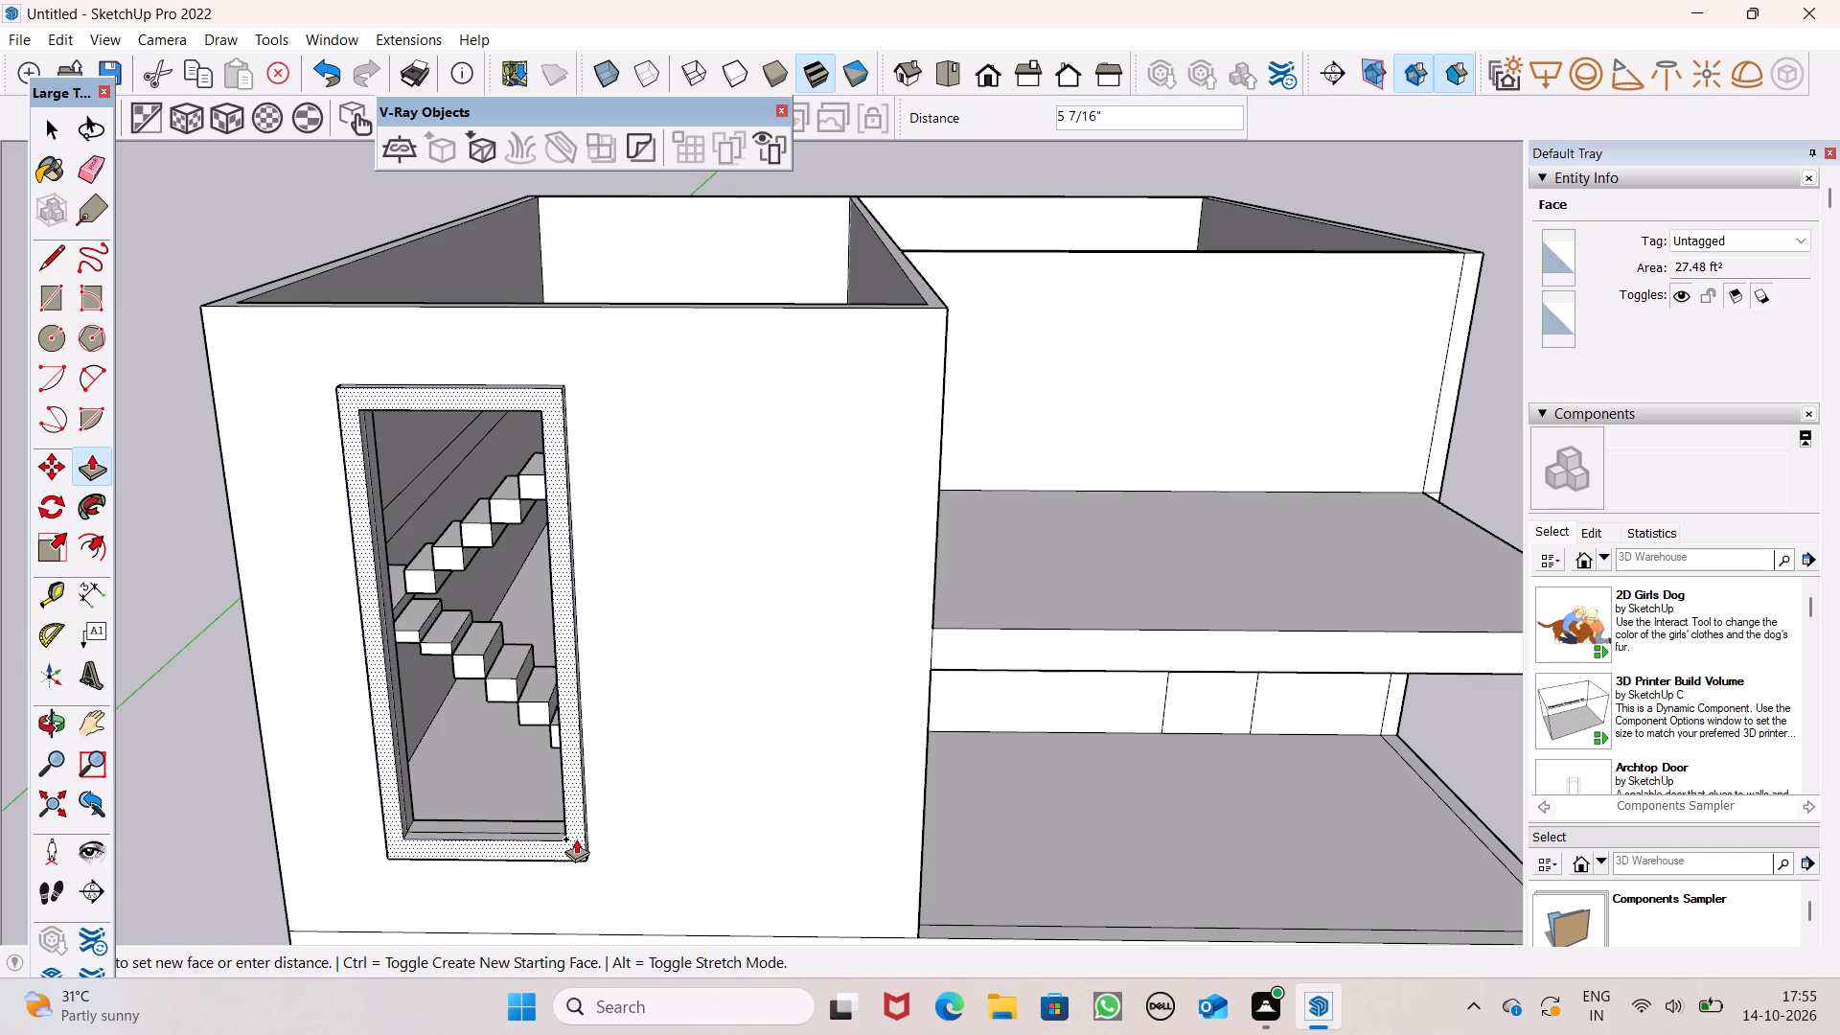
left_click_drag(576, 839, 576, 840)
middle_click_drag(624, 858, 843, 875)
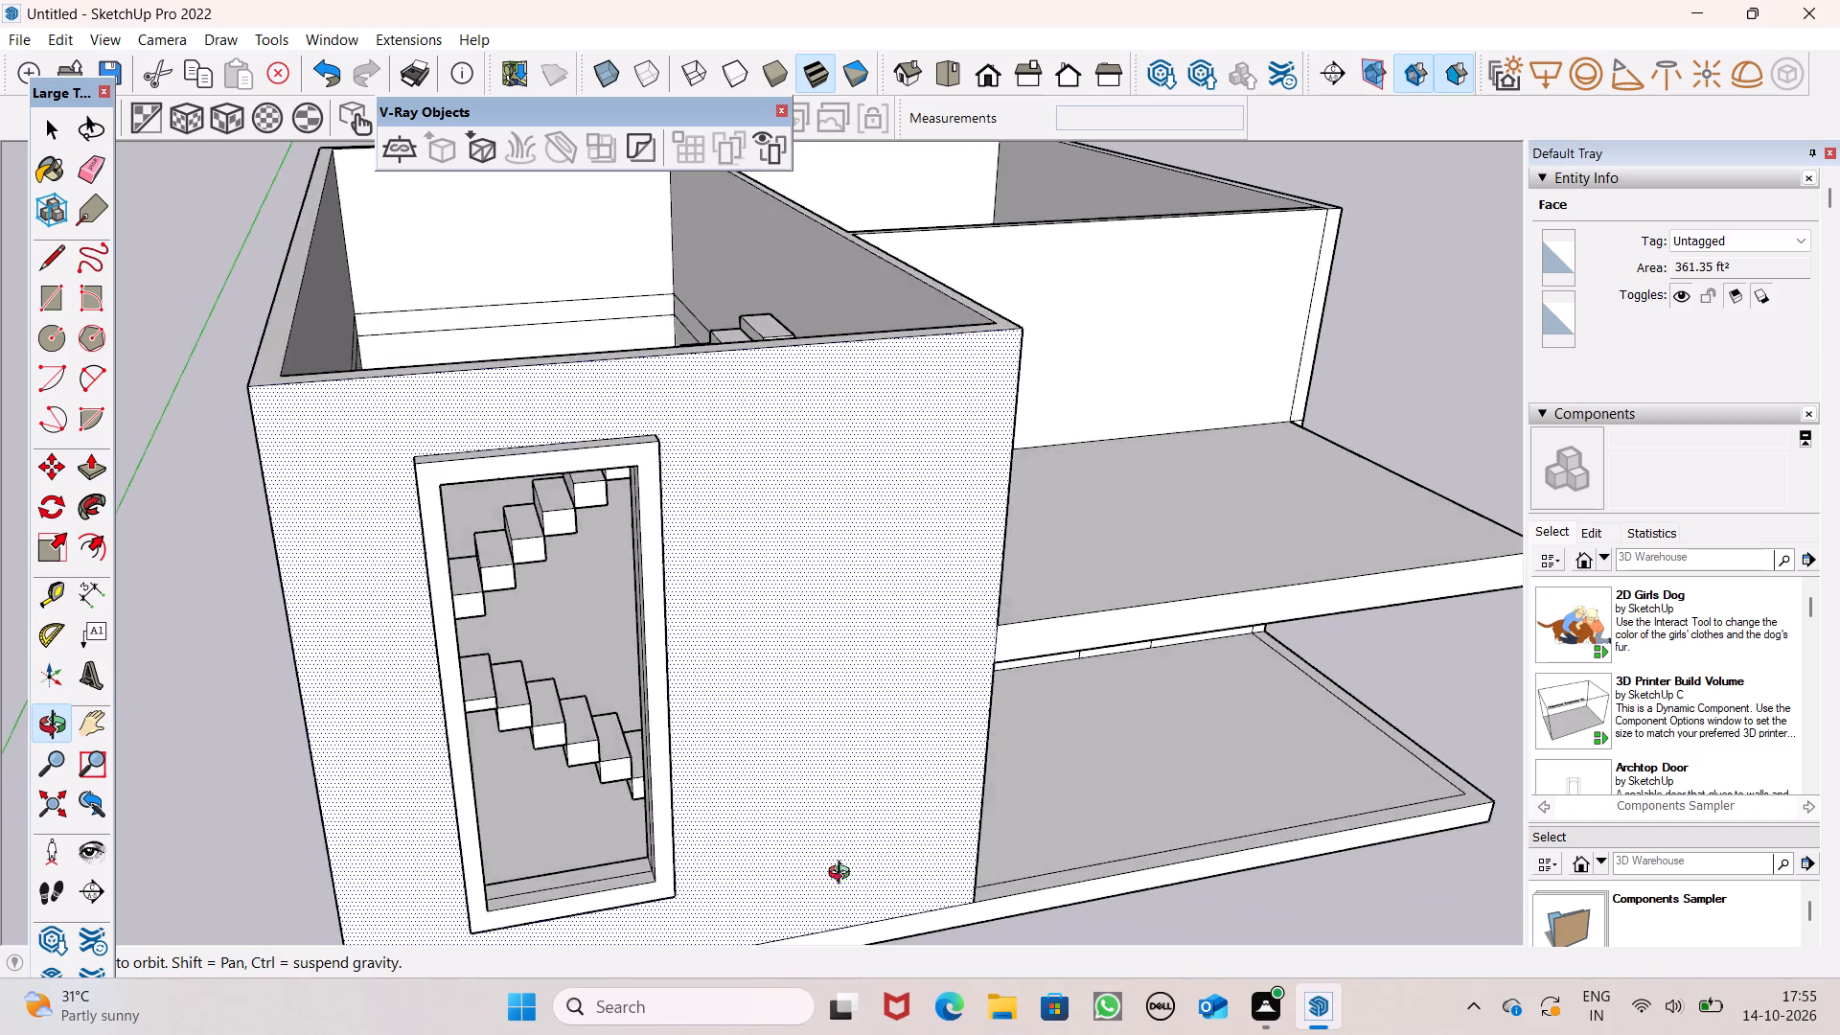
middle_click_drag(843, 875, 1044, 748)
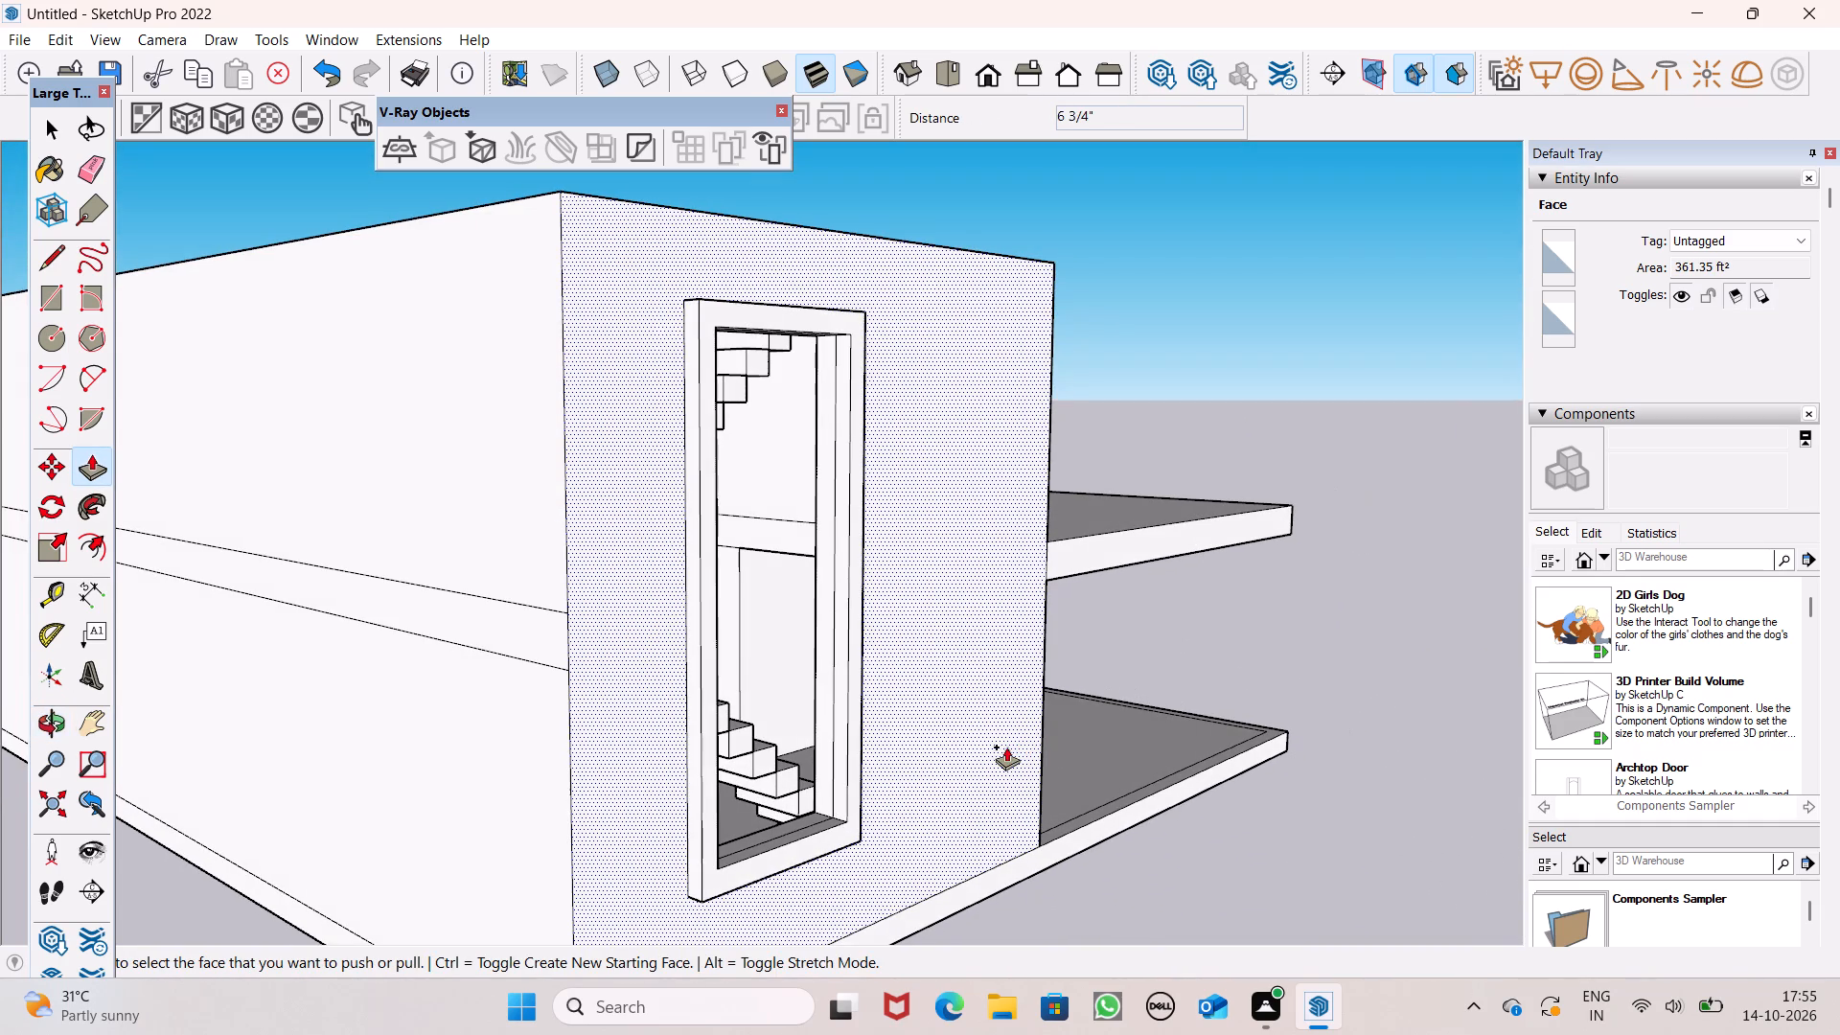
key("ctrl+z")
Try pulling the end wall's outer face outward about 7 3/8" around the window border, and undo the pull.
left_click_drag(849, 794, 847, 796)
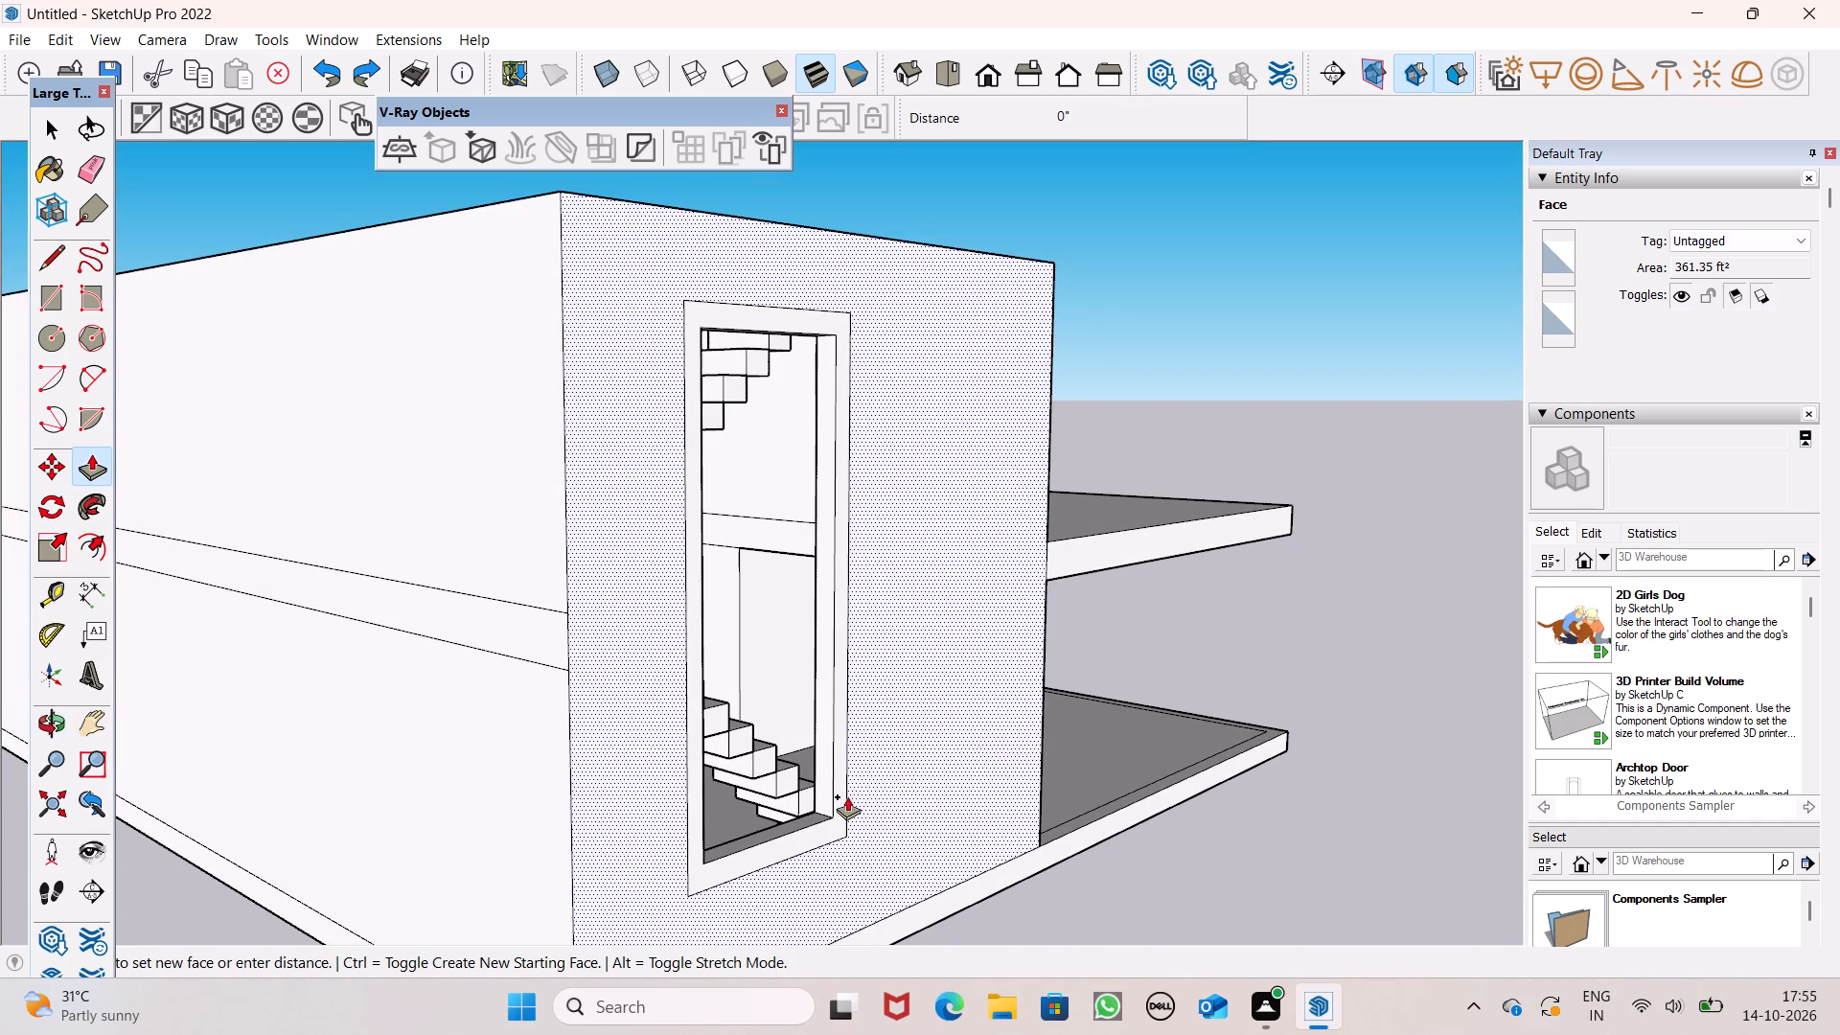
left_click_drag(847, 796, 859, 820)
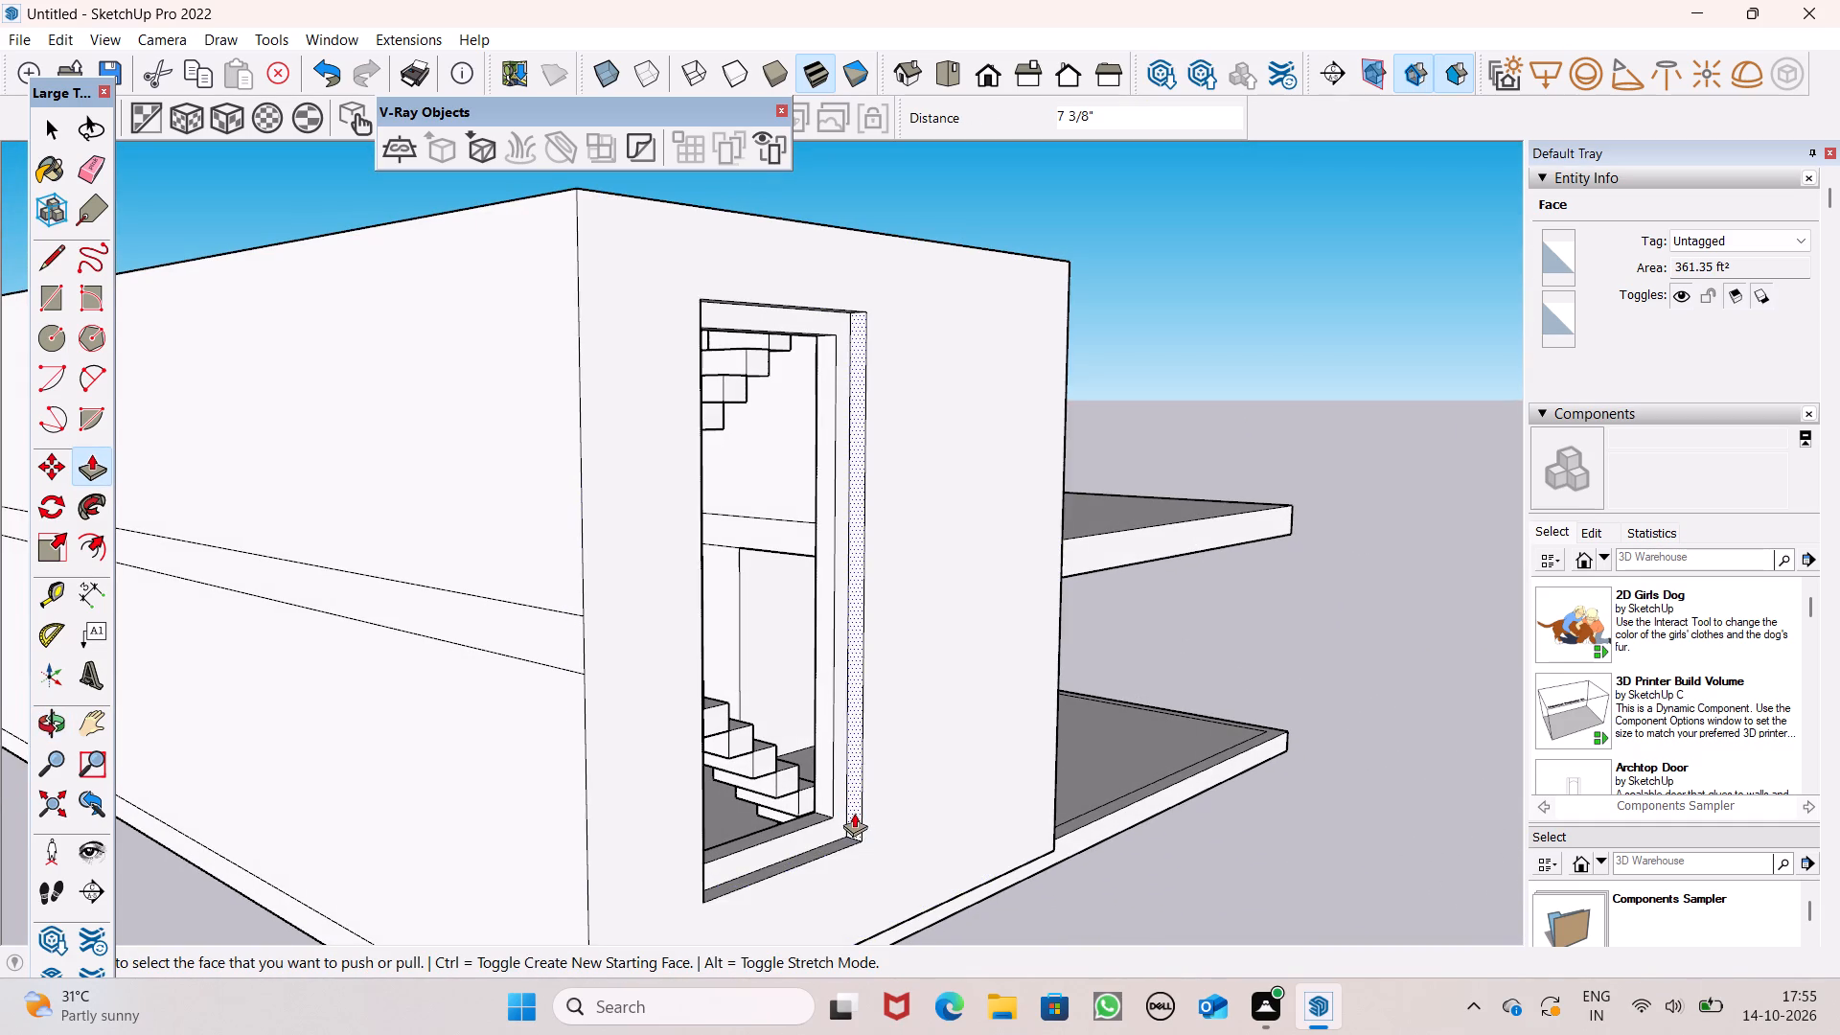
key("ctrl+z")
Pull the frame border around the staircase window opening outward about 8 11/16" to form a projecting frame.
left_click_drag(845, 815, 853, 824)
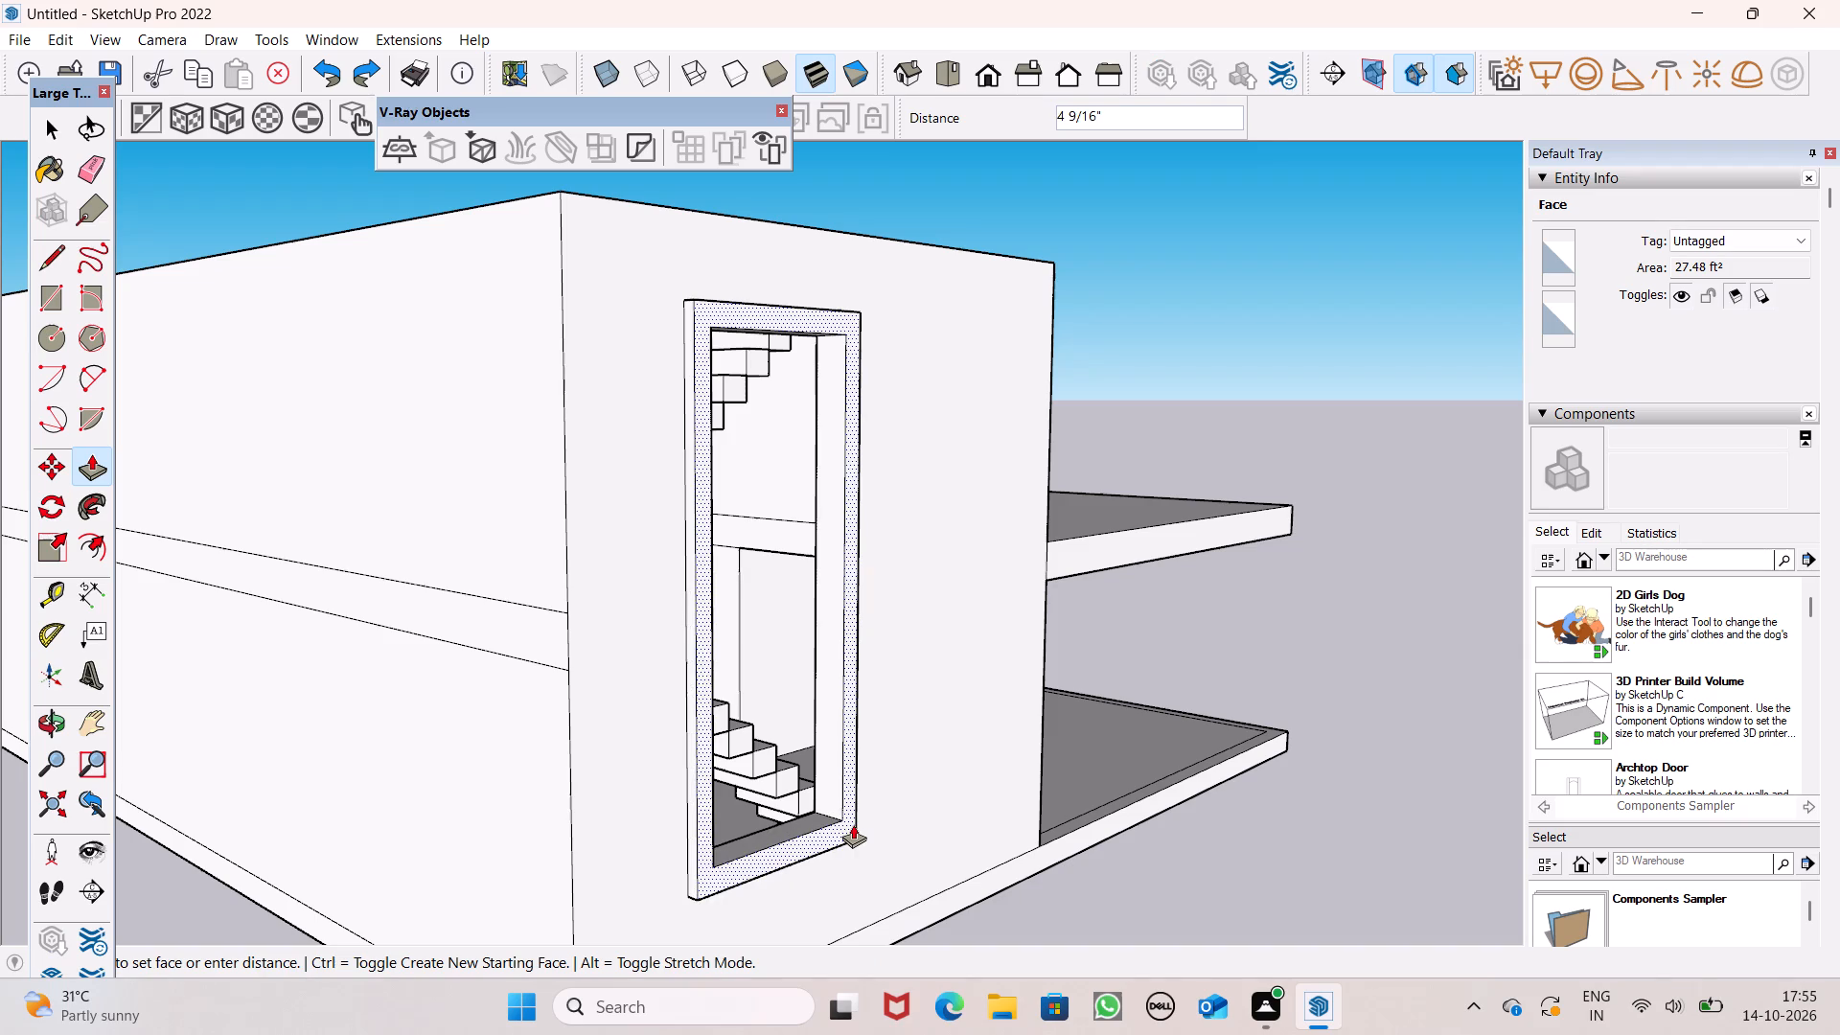
left_click_drag(853, 824, 860, 834)
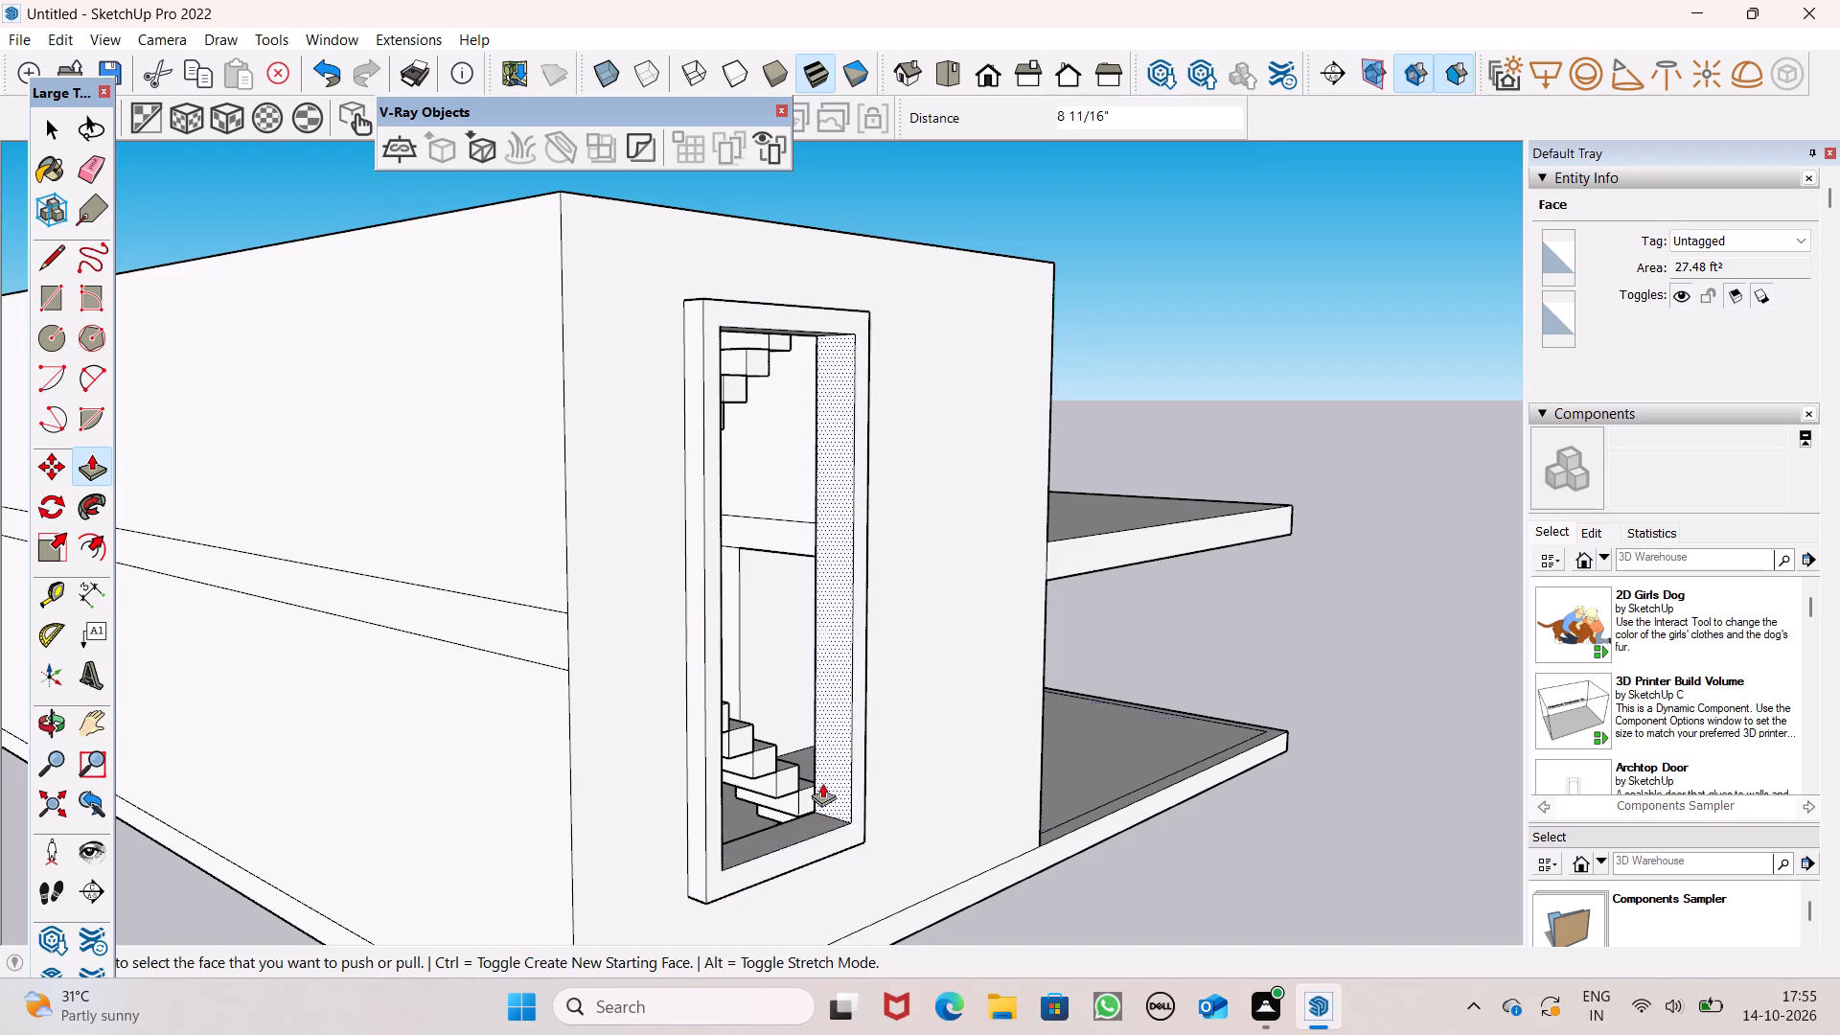
scroll(785, 728, "down", 5)
key("space")
scroll(1027, 874, "down", 3)
middle_click_drag(920, 846, 442, 933)
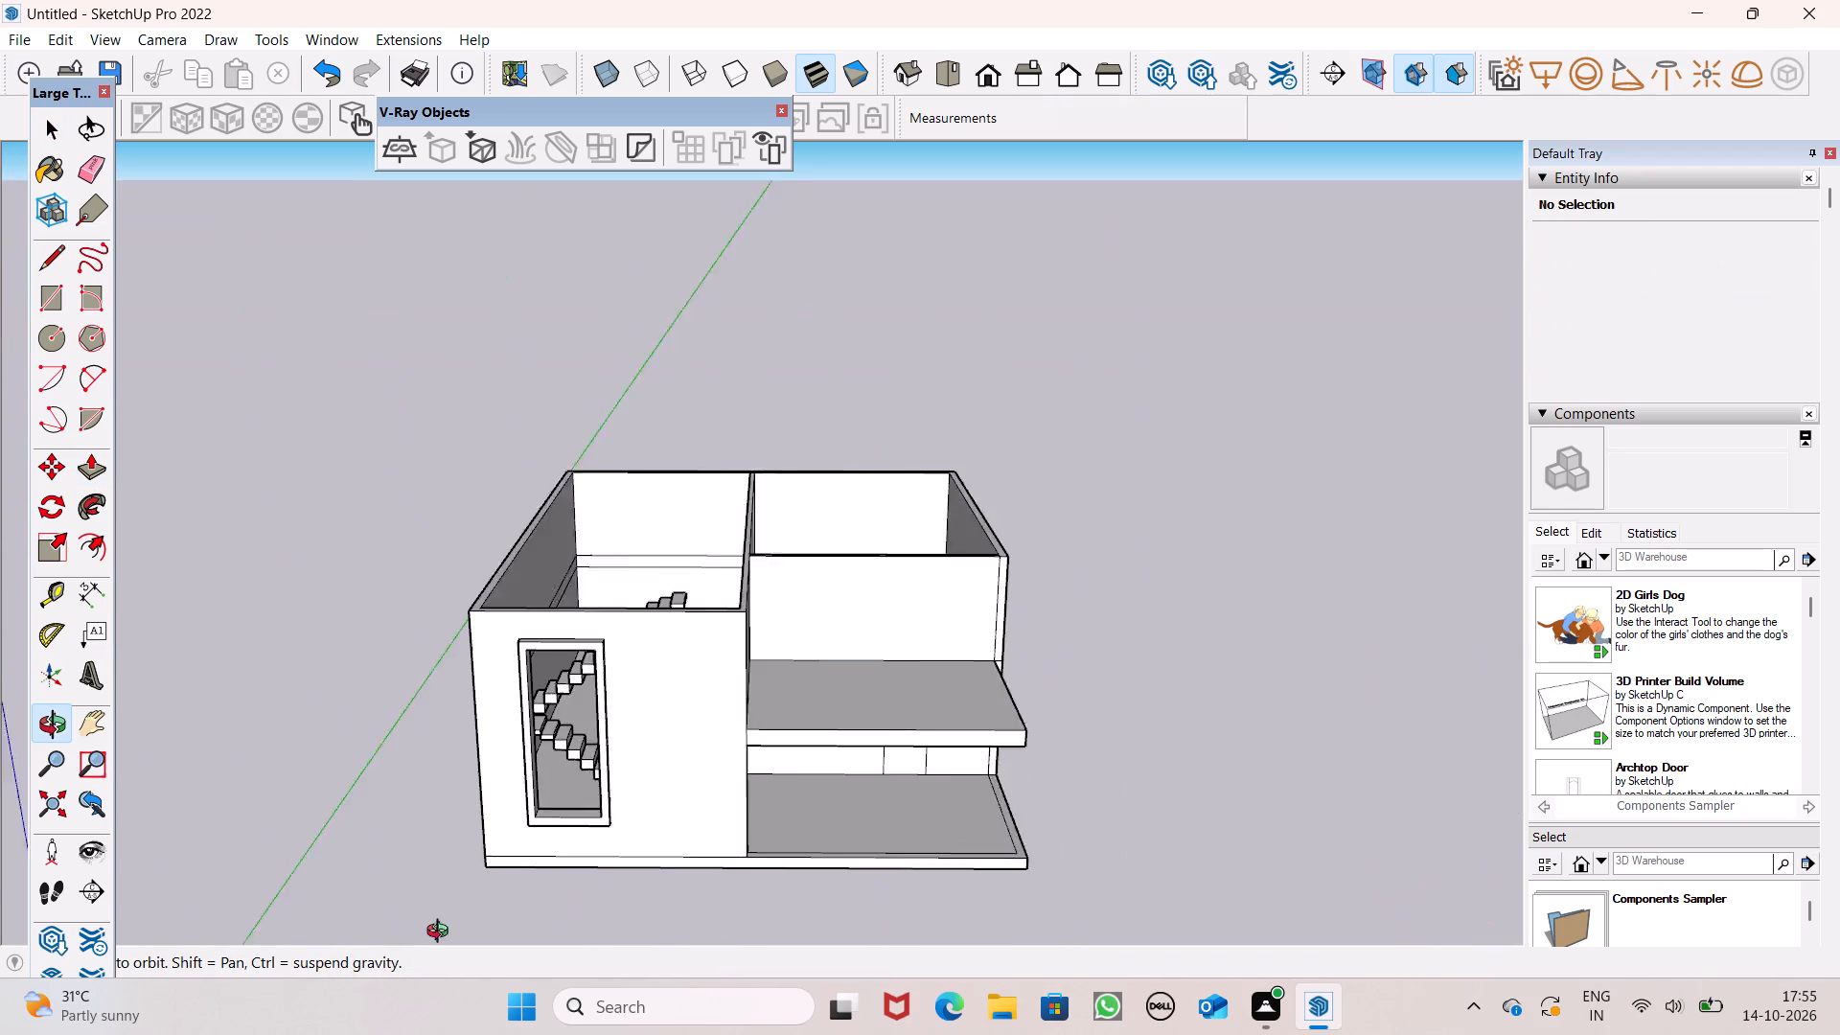
middle_click_drag(442, 933, 433, 932)
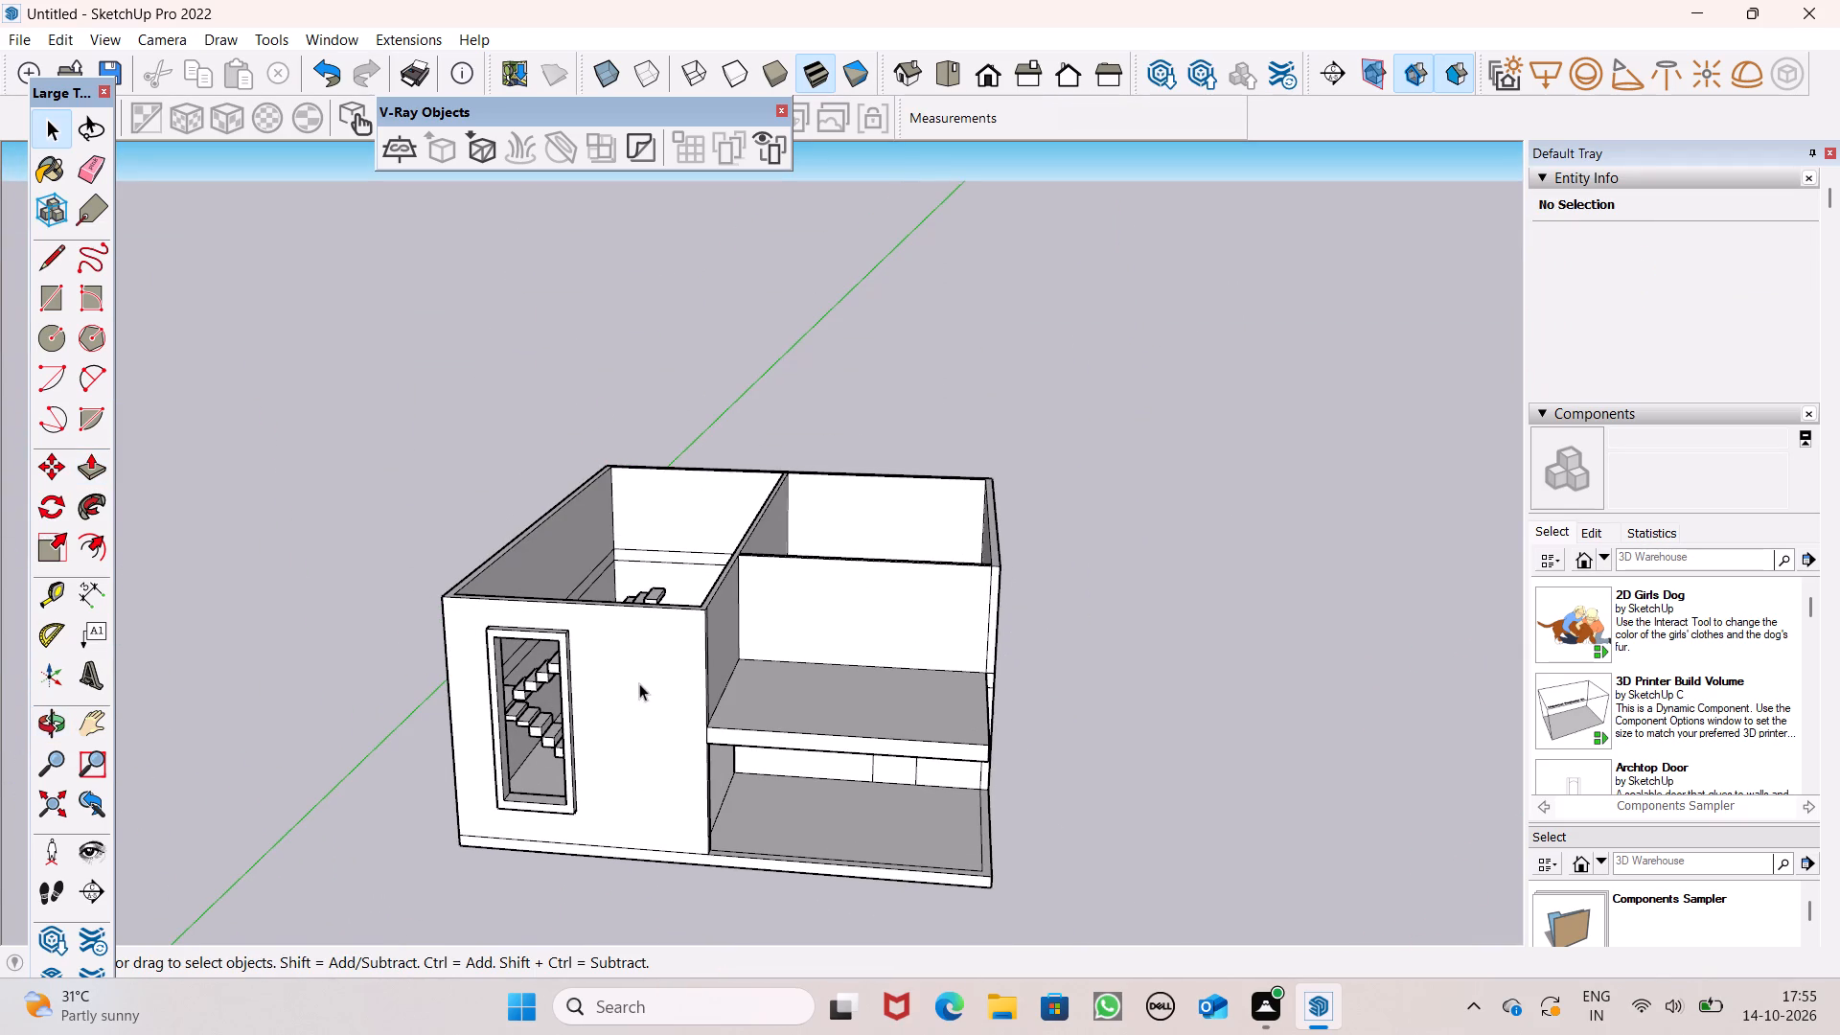
middle_click_drag(636, 746, 763, 699)
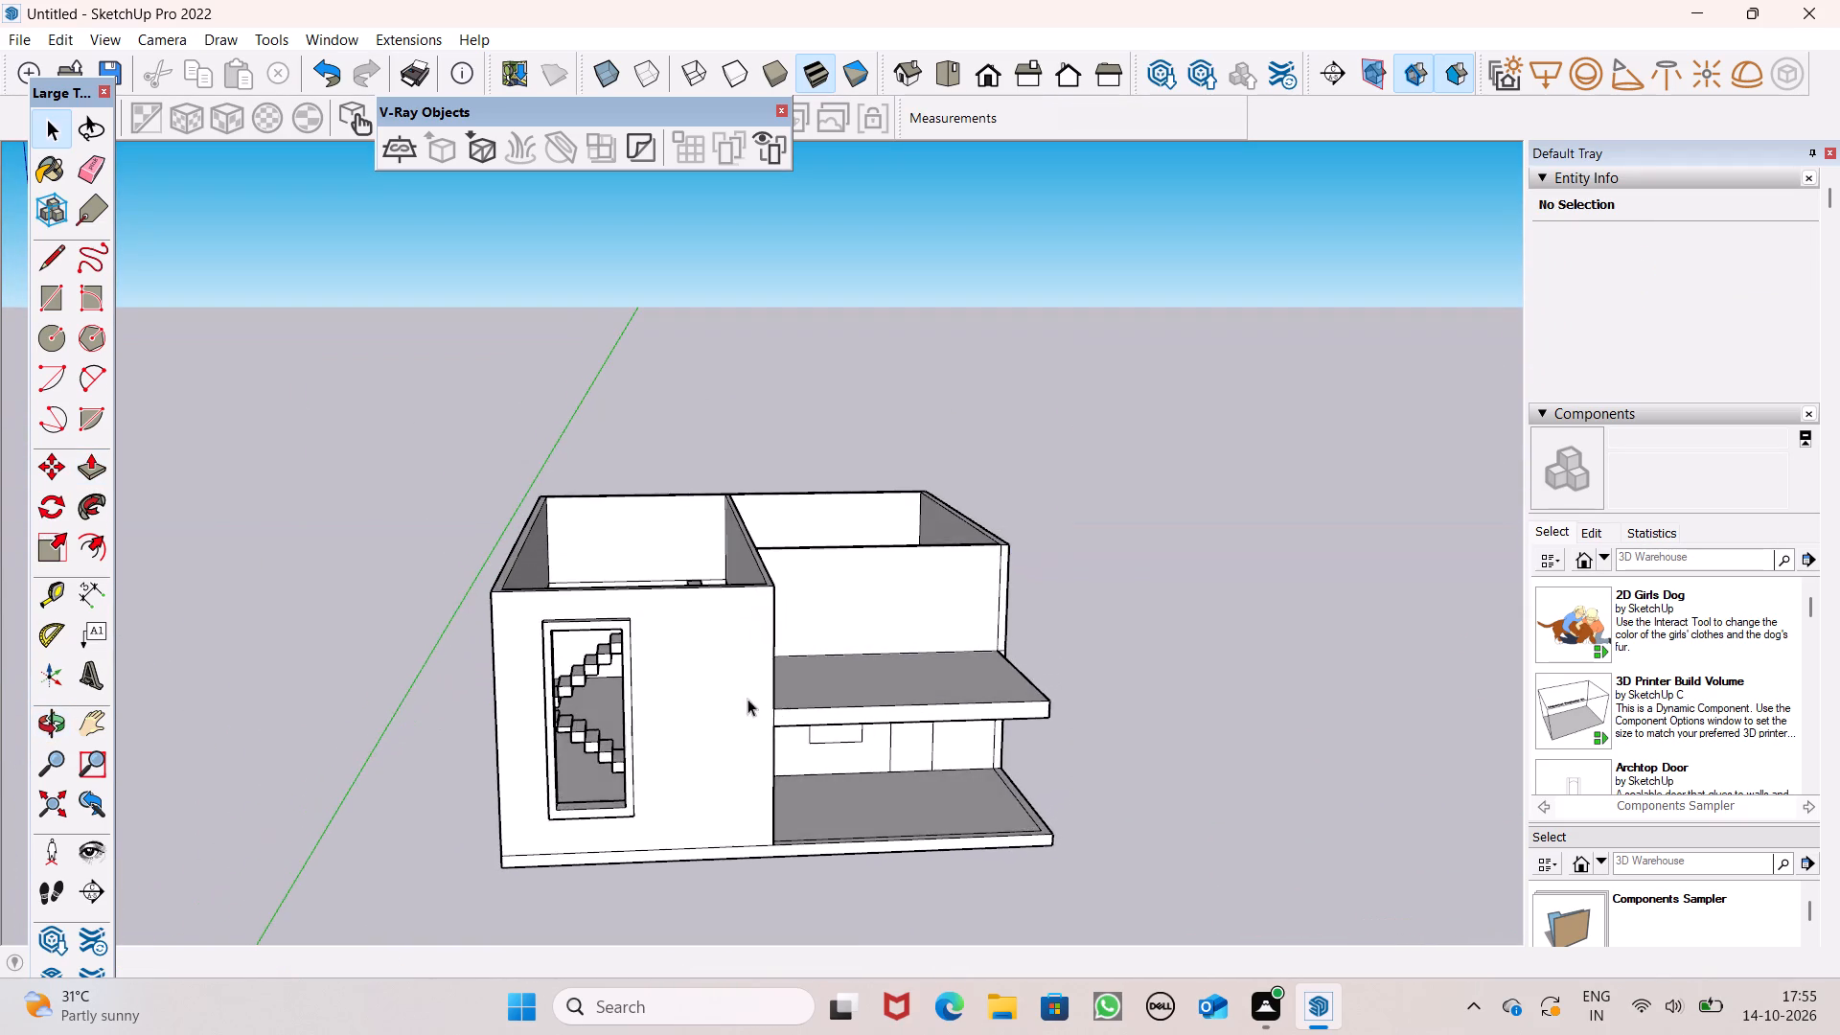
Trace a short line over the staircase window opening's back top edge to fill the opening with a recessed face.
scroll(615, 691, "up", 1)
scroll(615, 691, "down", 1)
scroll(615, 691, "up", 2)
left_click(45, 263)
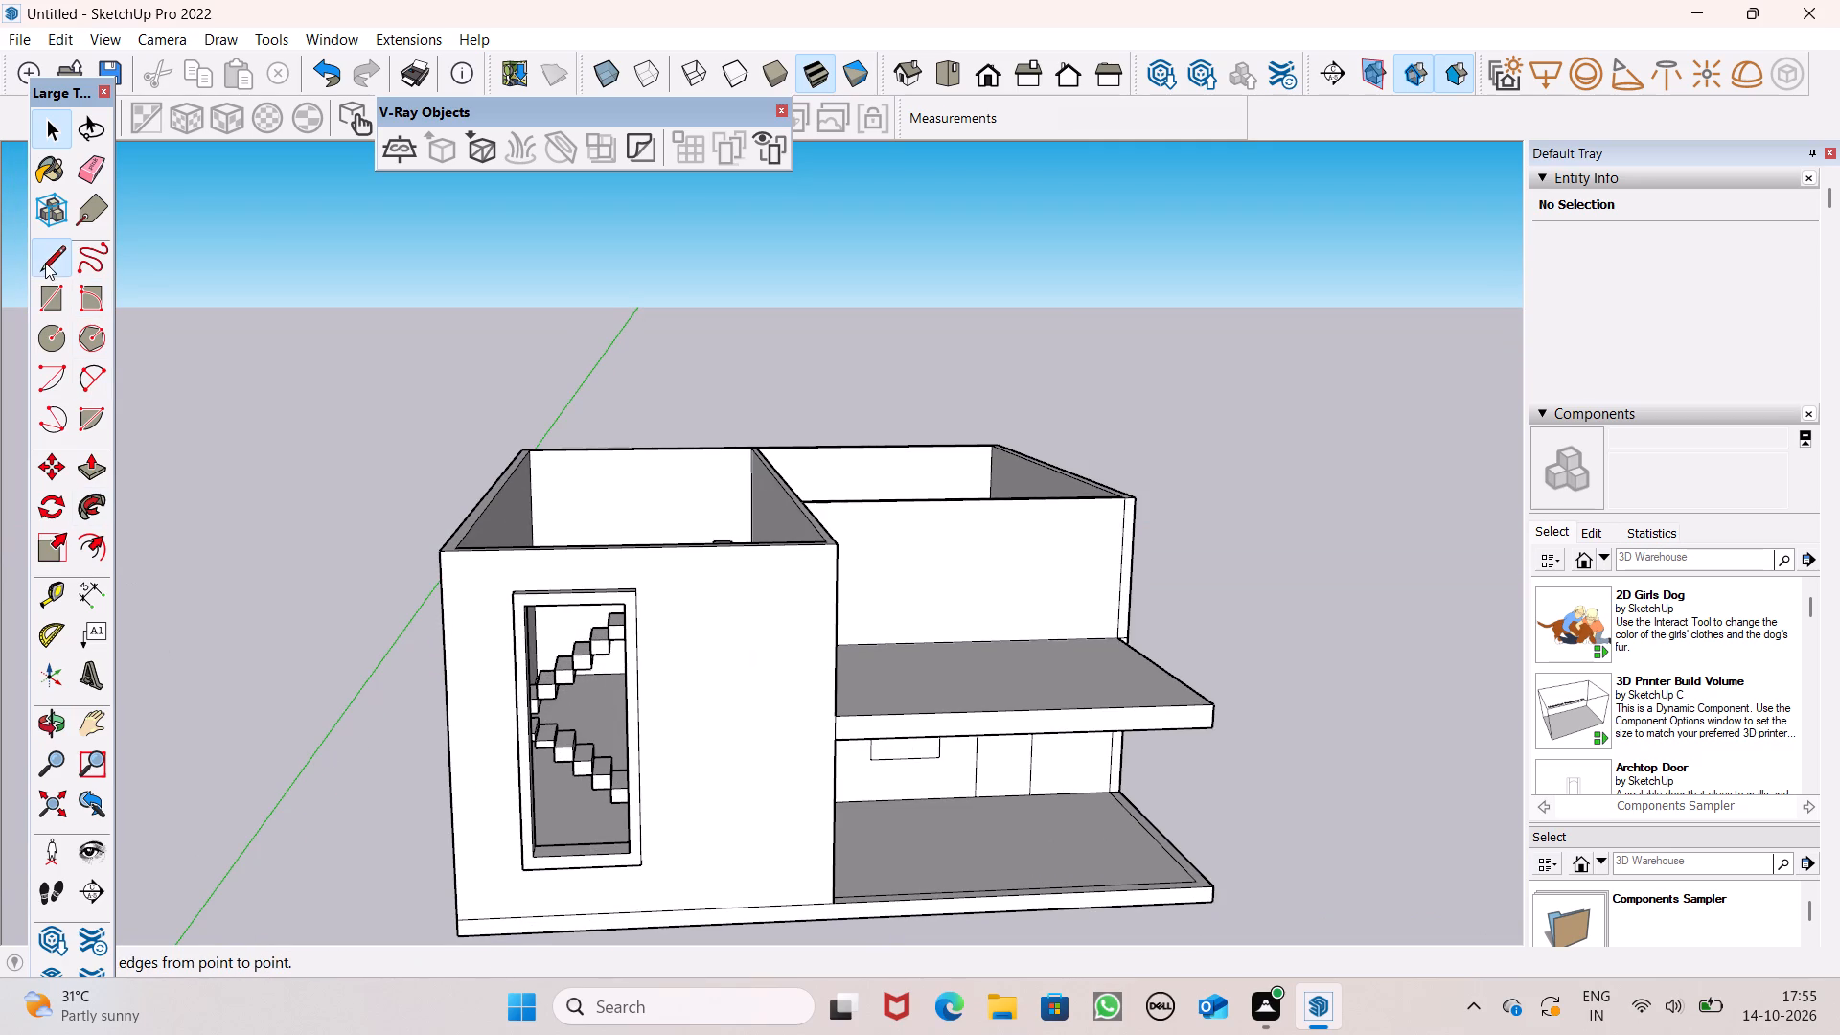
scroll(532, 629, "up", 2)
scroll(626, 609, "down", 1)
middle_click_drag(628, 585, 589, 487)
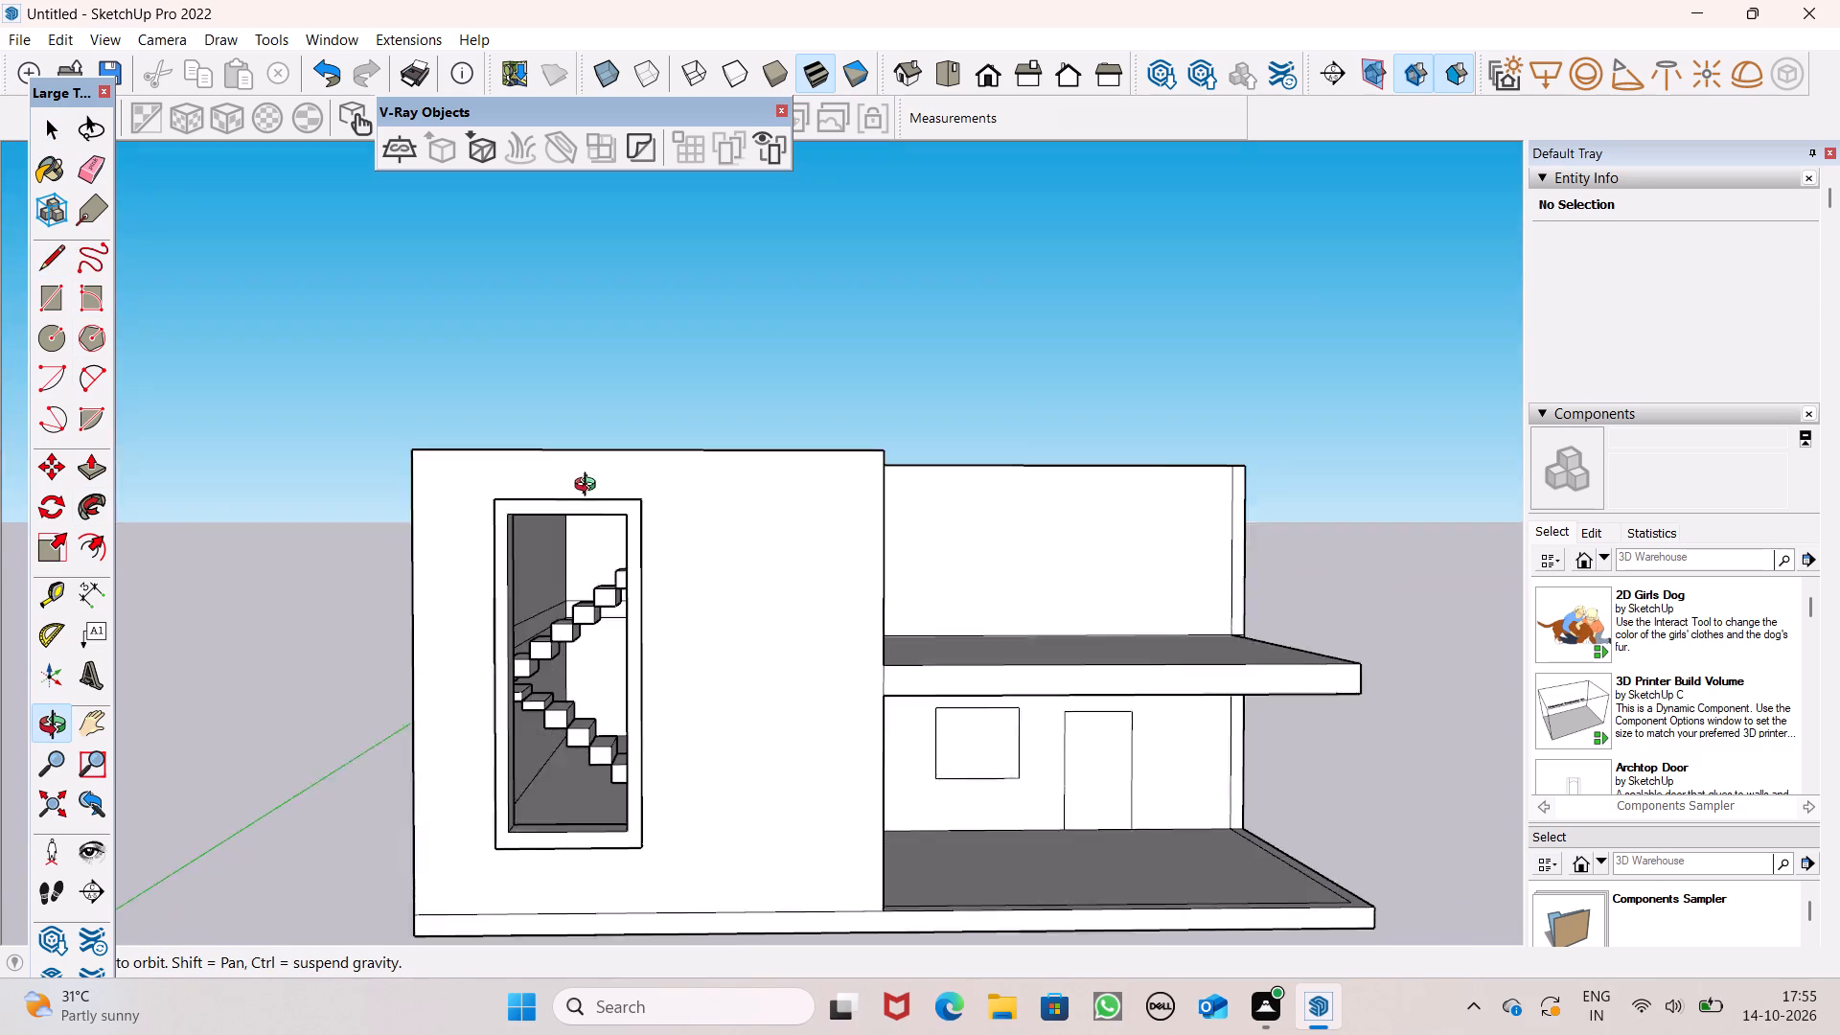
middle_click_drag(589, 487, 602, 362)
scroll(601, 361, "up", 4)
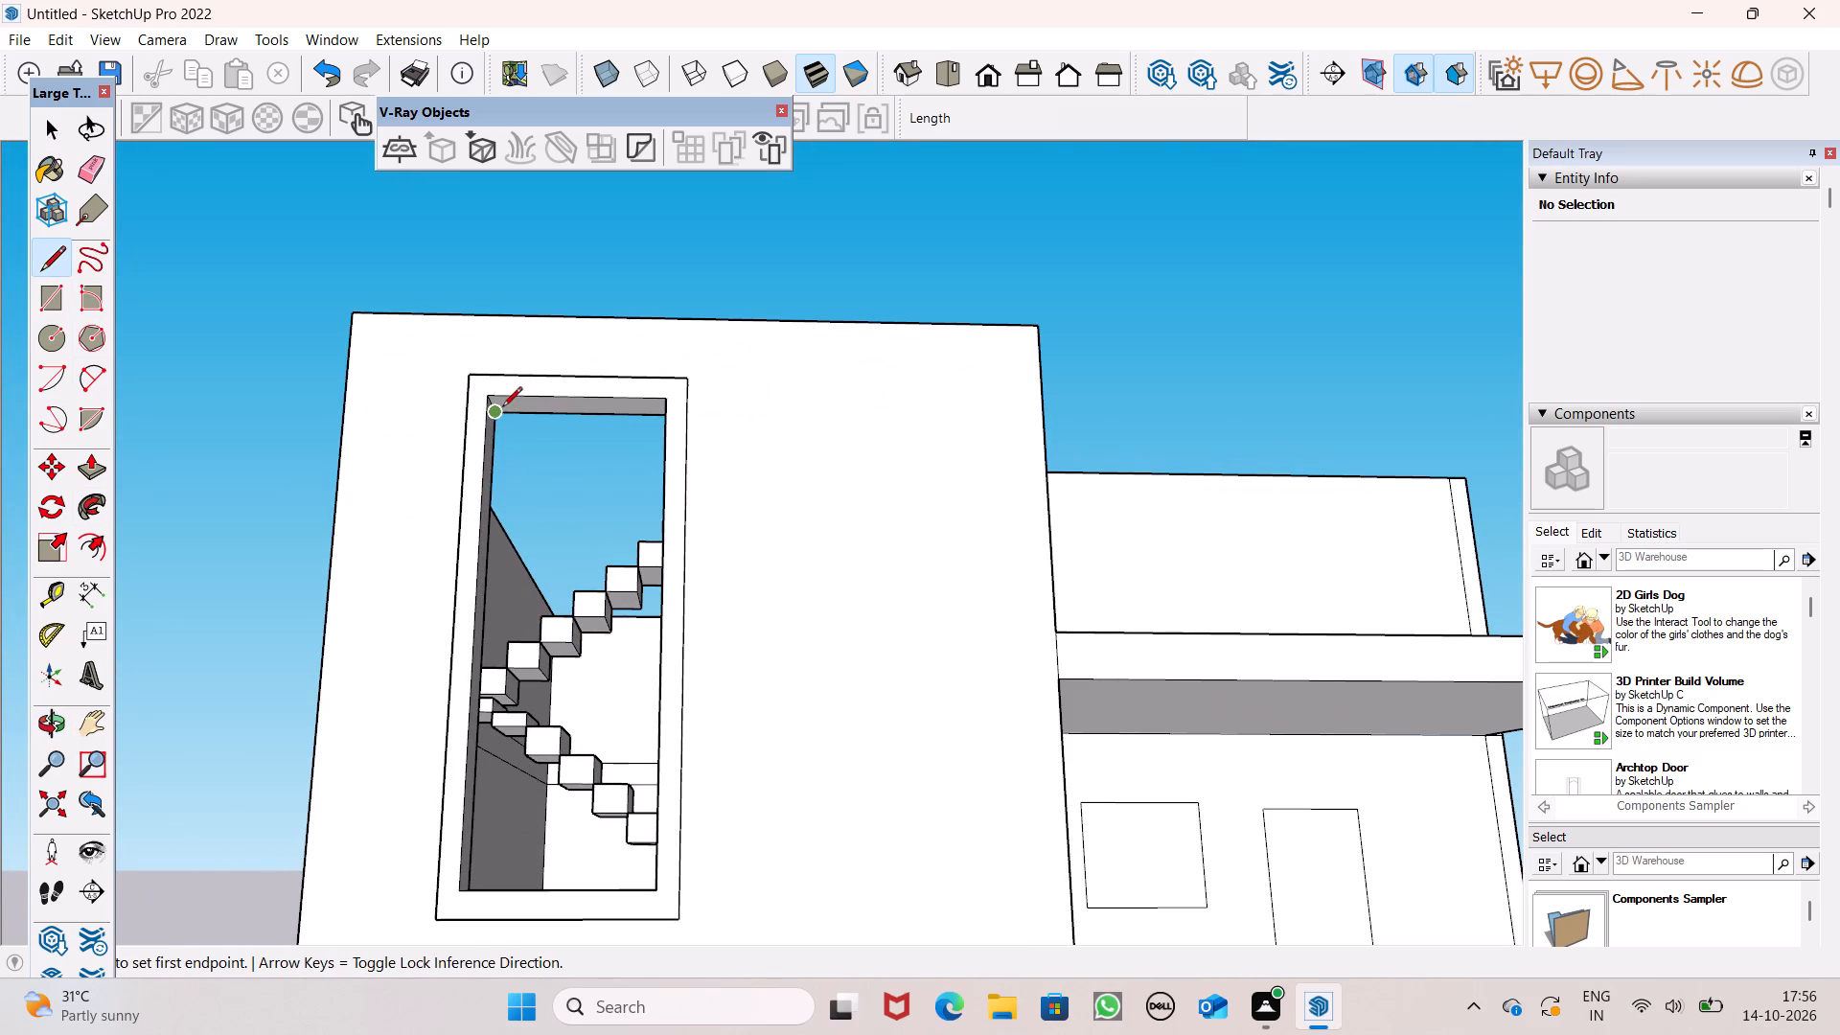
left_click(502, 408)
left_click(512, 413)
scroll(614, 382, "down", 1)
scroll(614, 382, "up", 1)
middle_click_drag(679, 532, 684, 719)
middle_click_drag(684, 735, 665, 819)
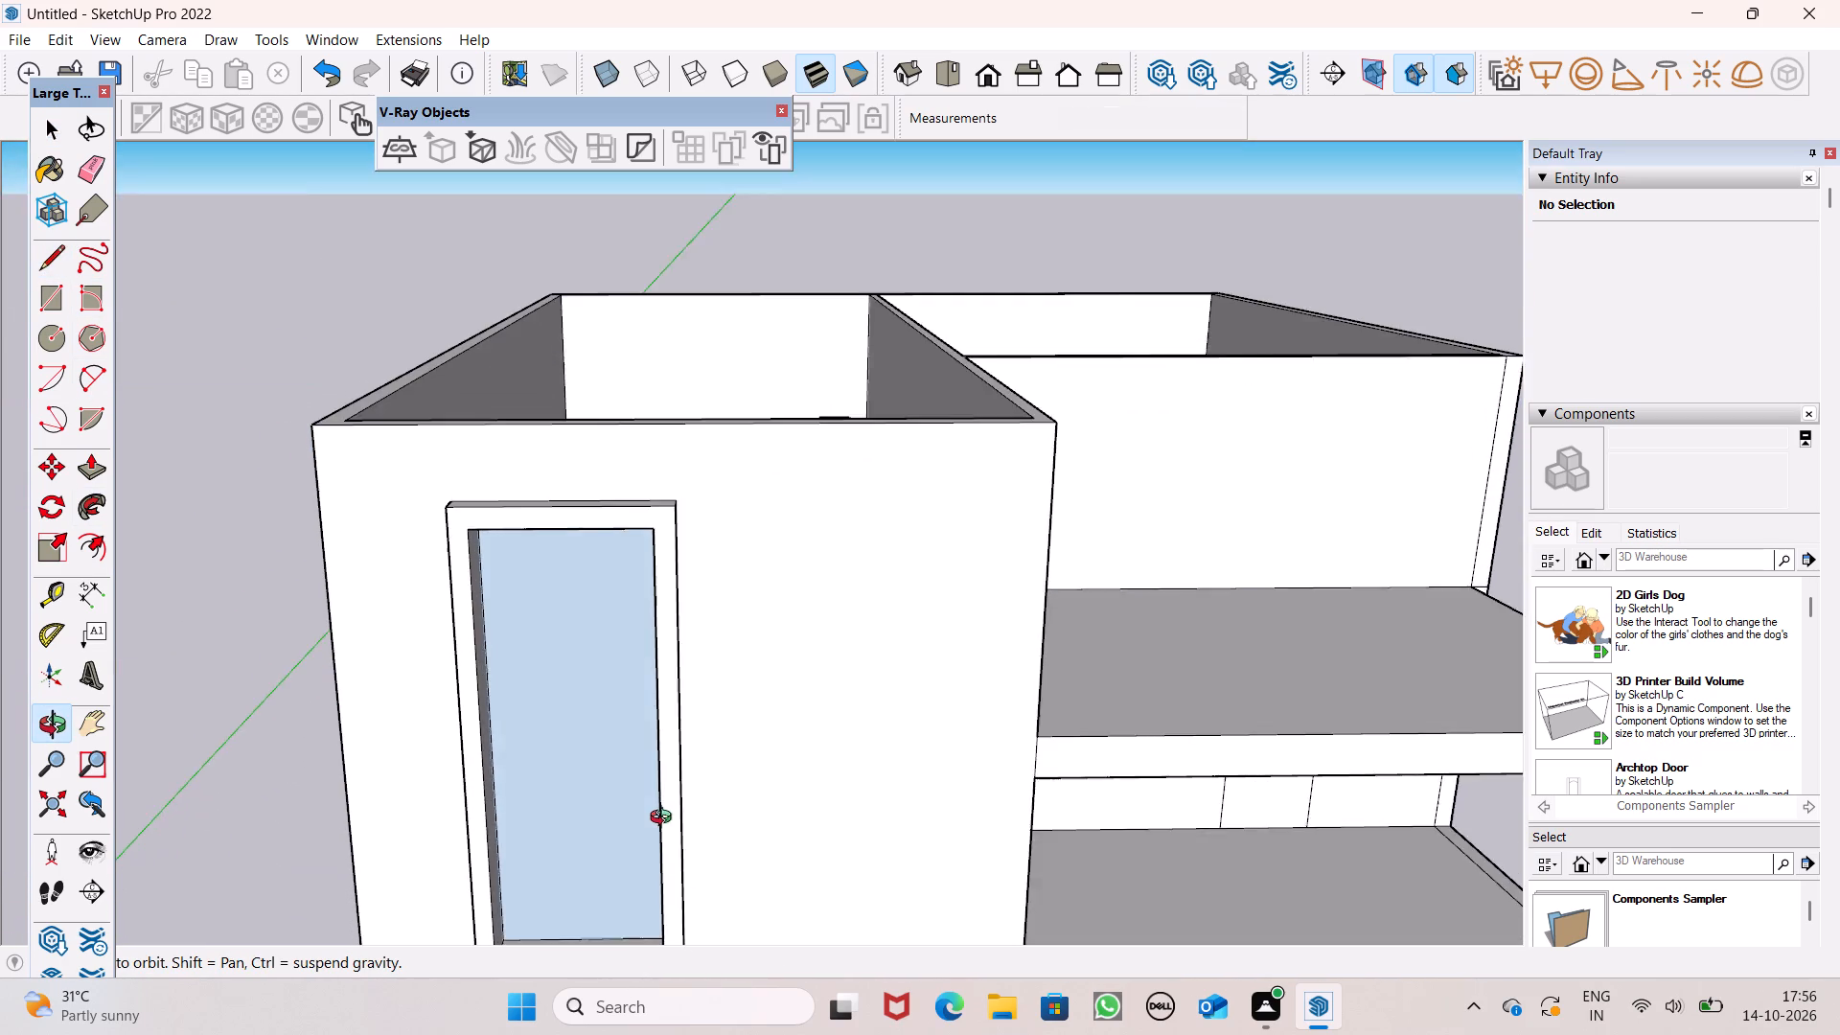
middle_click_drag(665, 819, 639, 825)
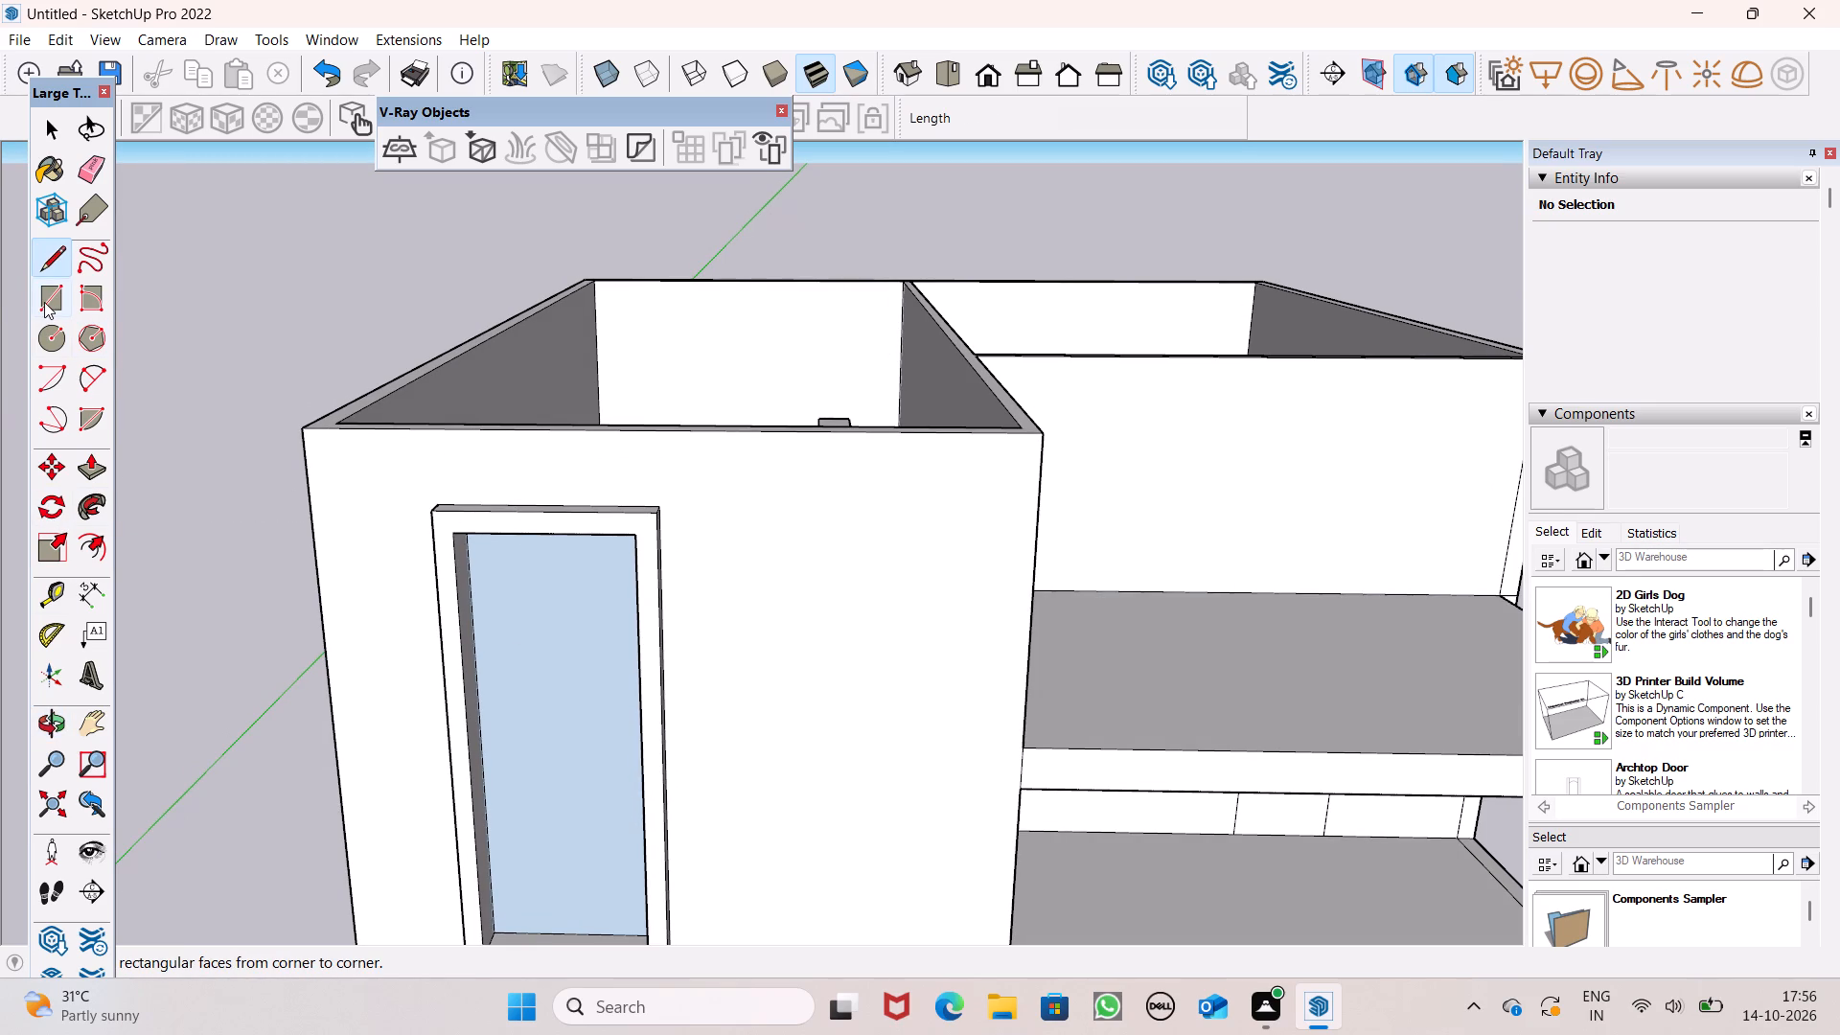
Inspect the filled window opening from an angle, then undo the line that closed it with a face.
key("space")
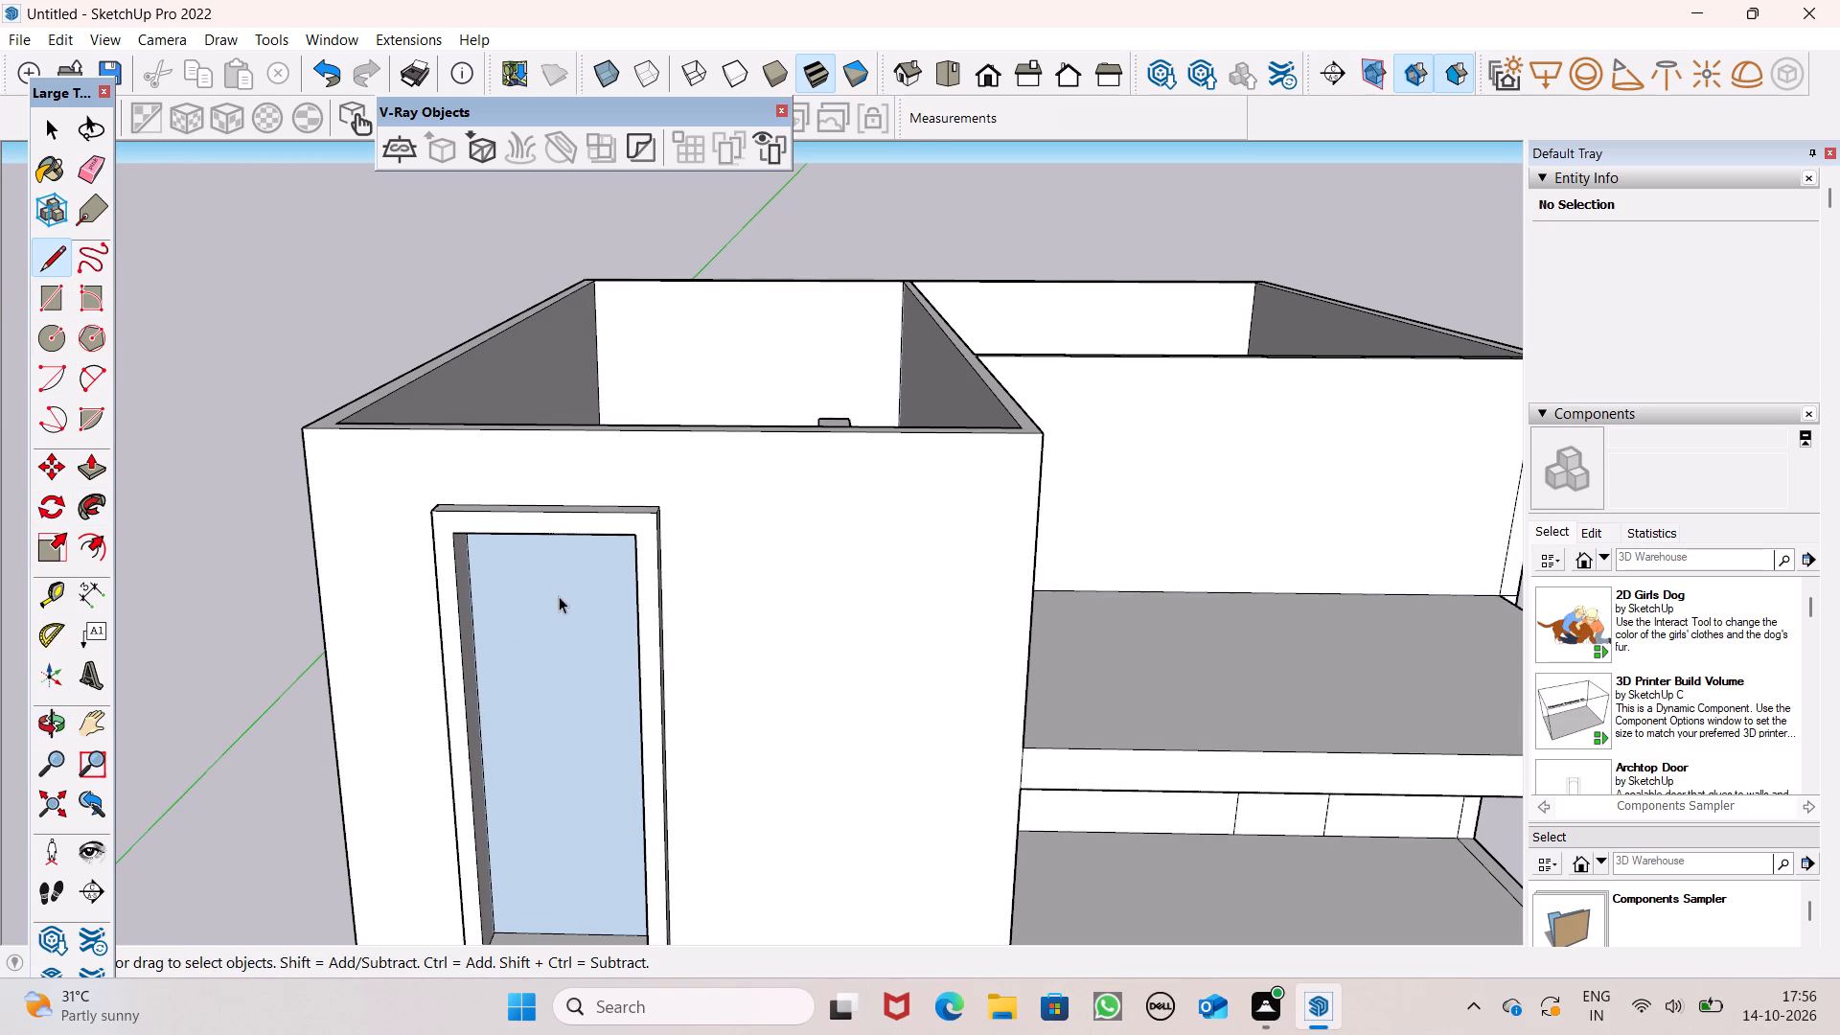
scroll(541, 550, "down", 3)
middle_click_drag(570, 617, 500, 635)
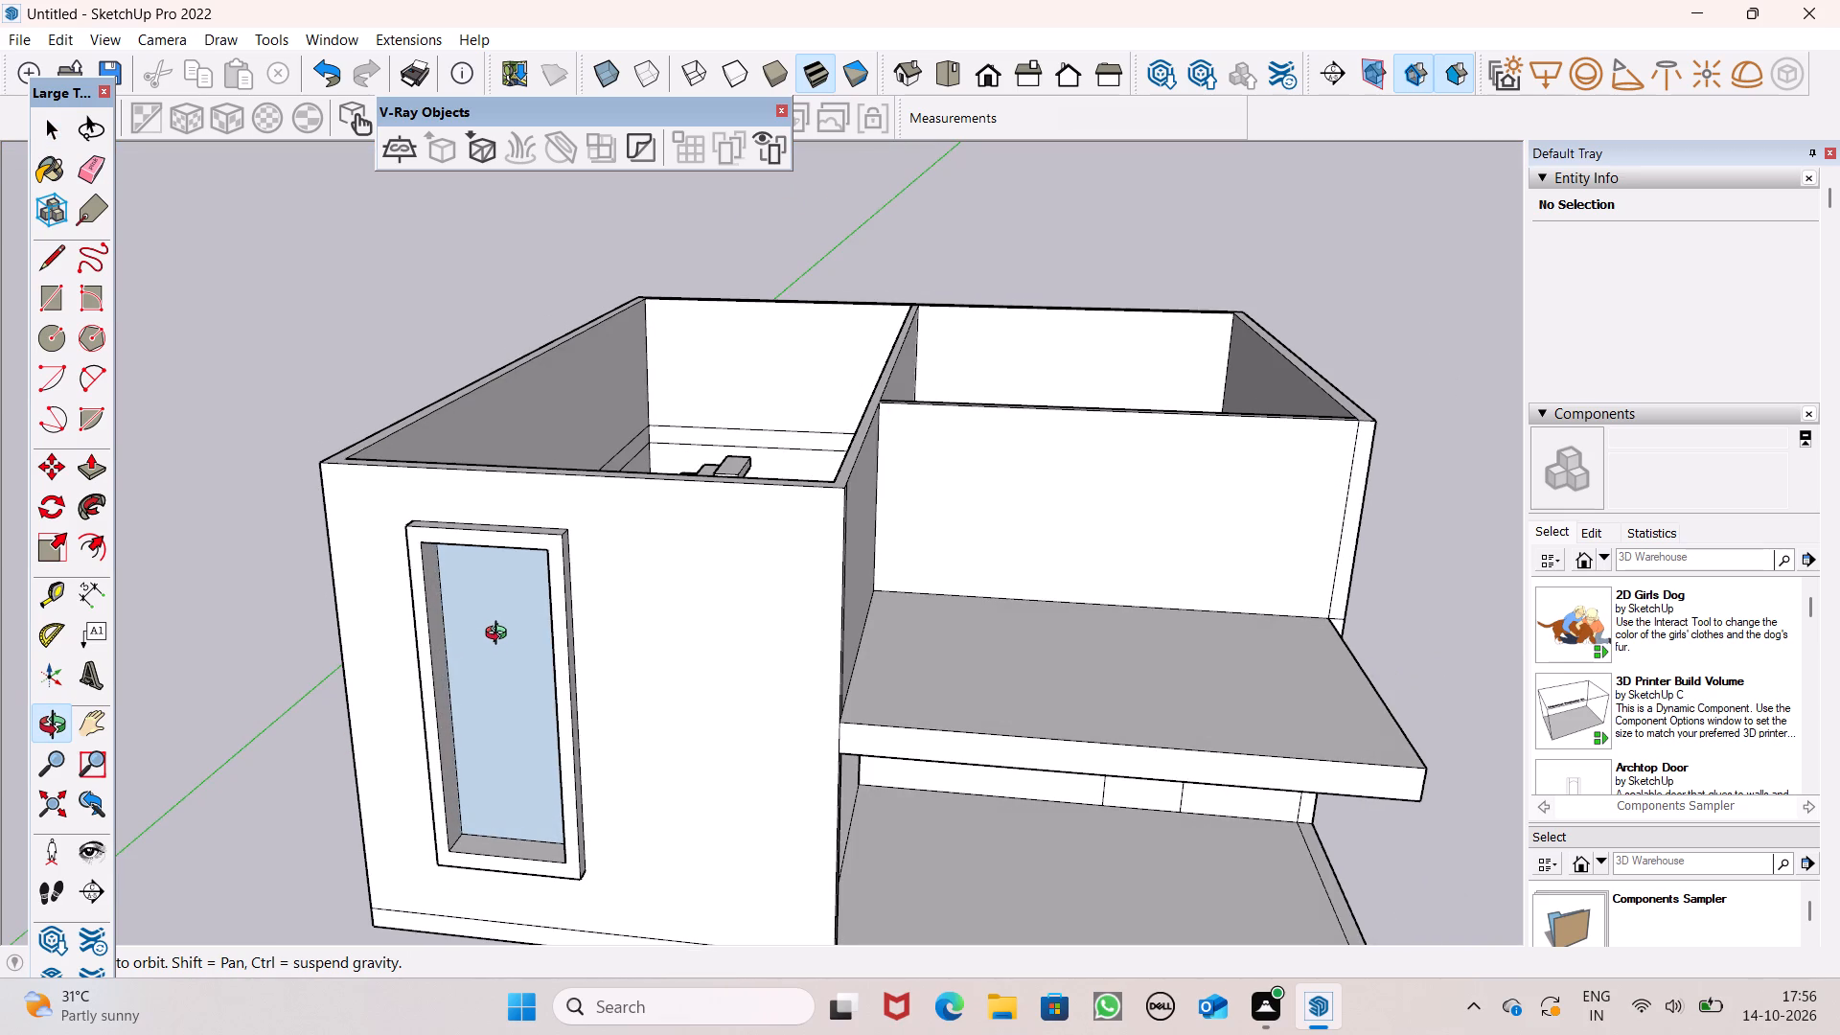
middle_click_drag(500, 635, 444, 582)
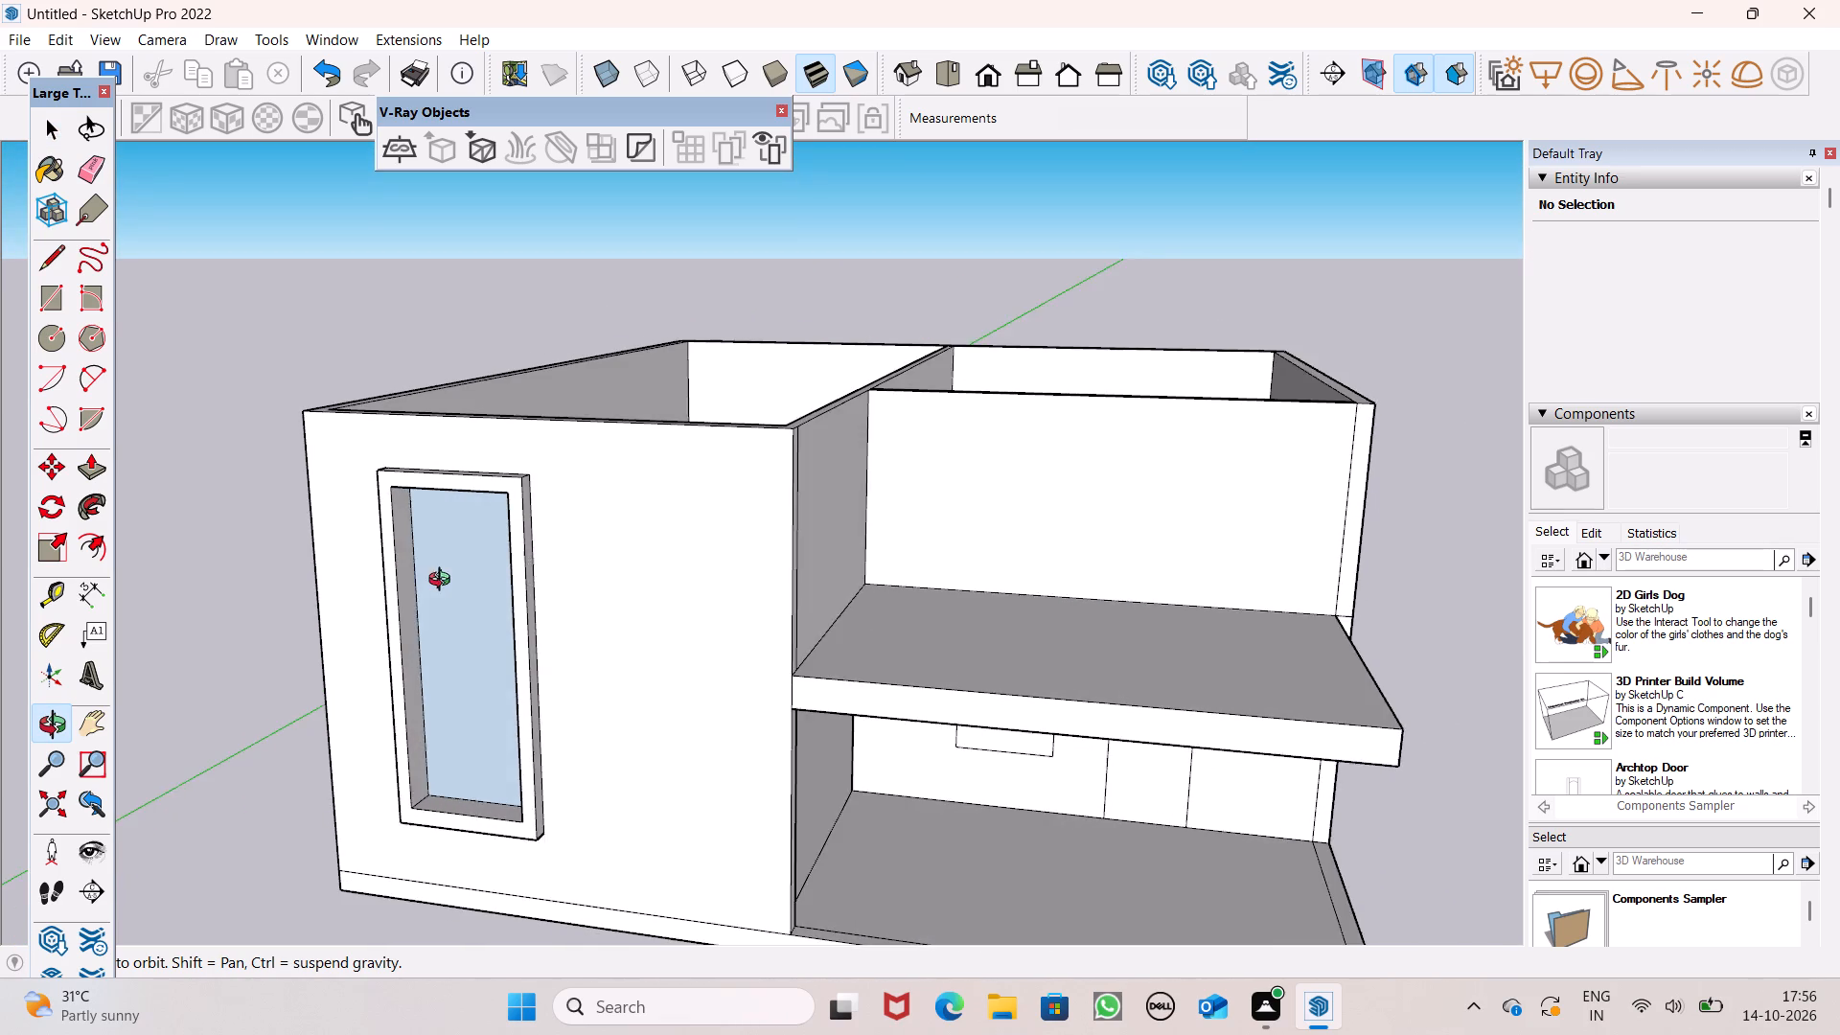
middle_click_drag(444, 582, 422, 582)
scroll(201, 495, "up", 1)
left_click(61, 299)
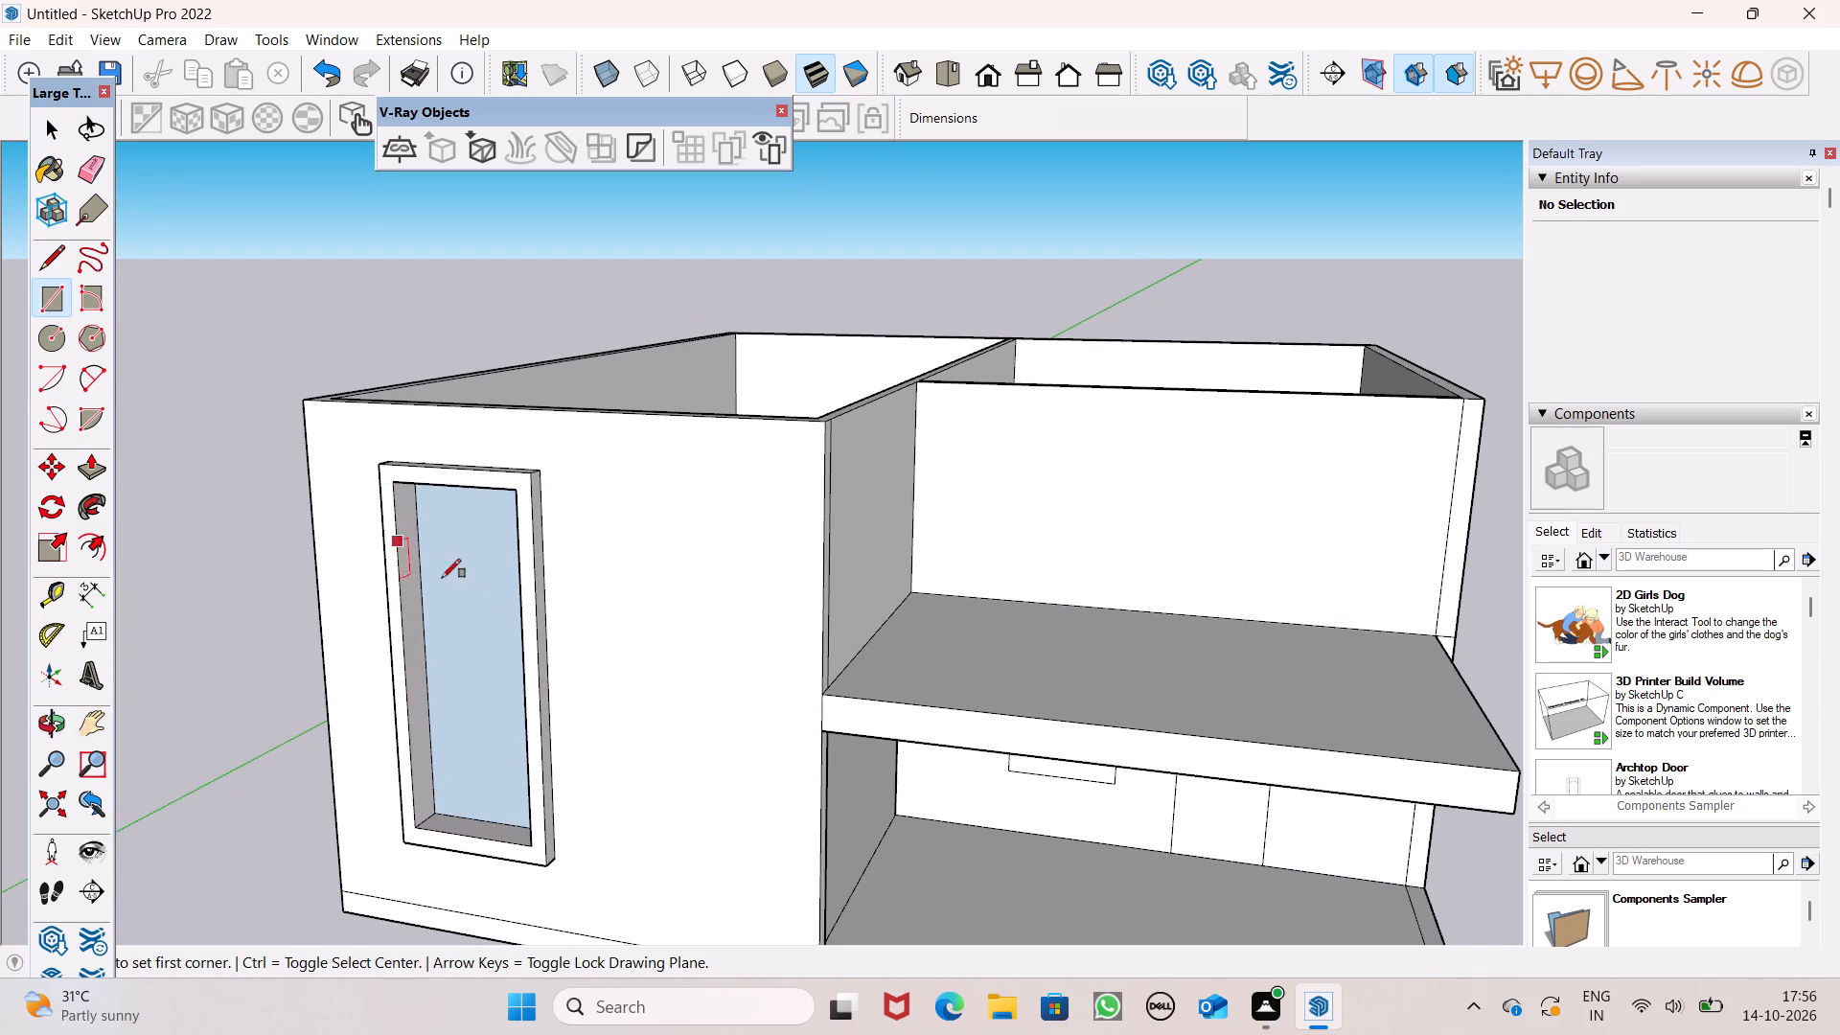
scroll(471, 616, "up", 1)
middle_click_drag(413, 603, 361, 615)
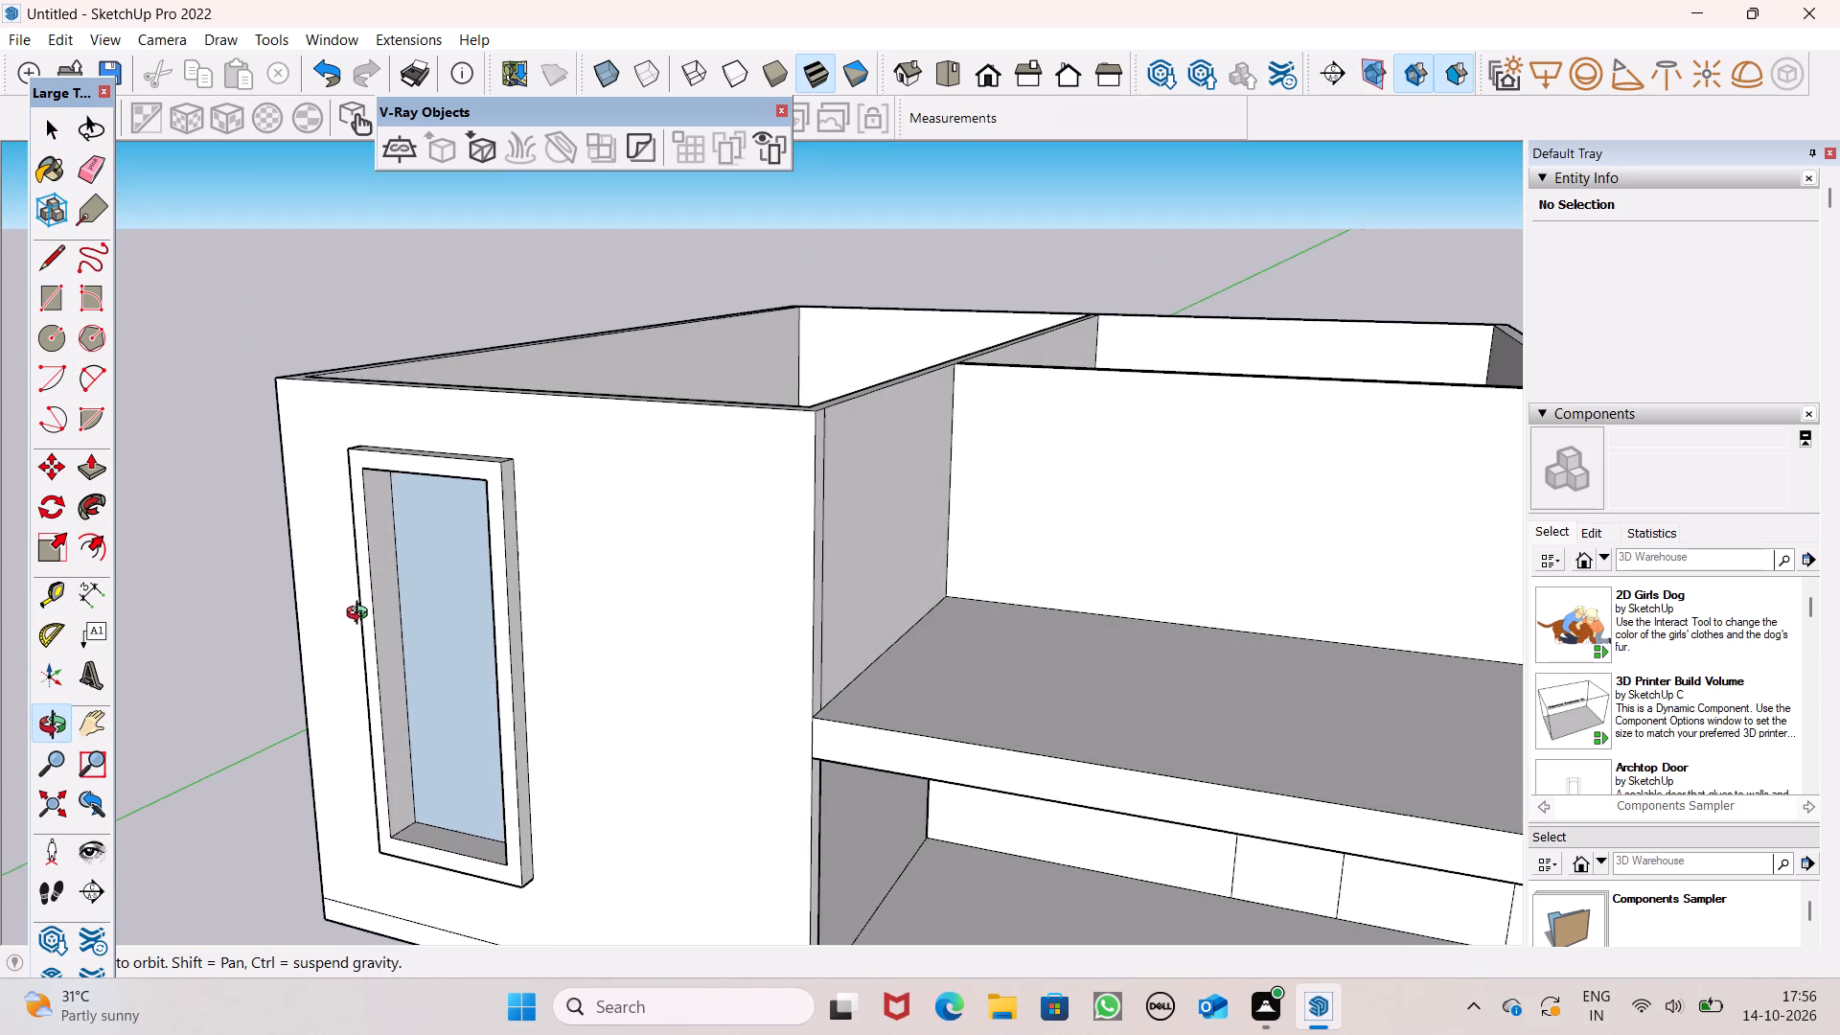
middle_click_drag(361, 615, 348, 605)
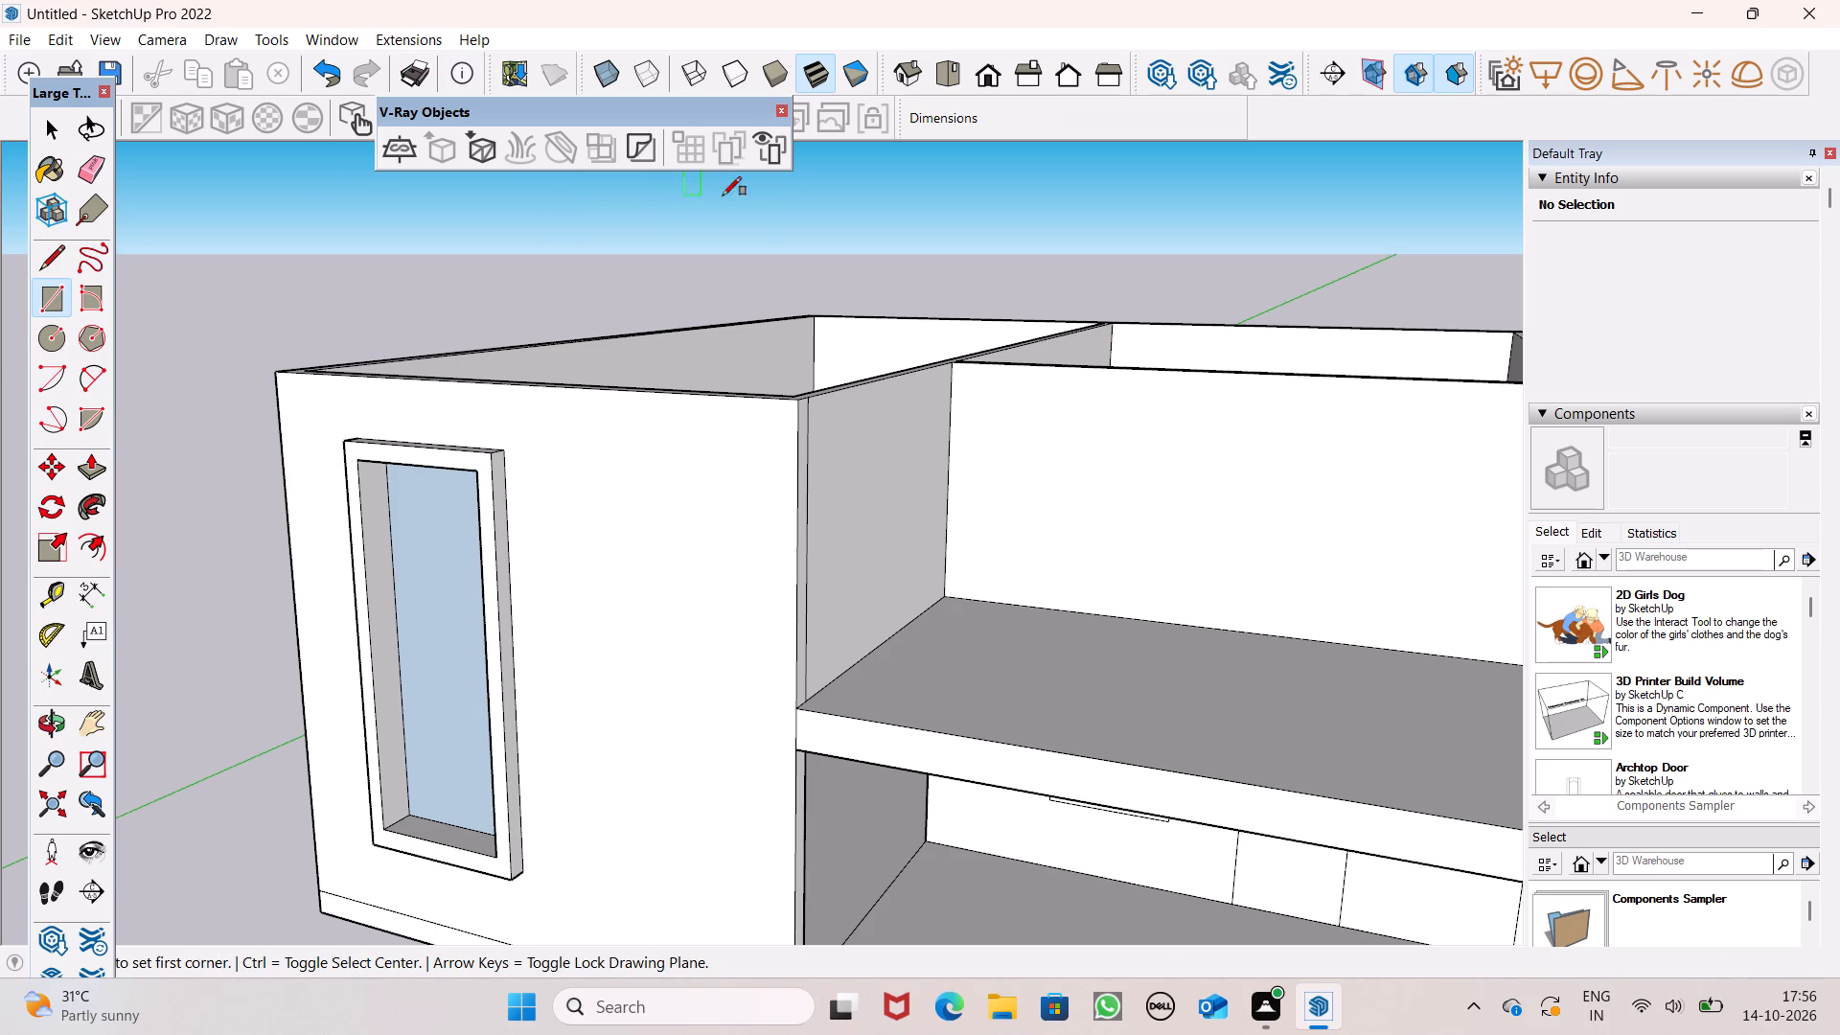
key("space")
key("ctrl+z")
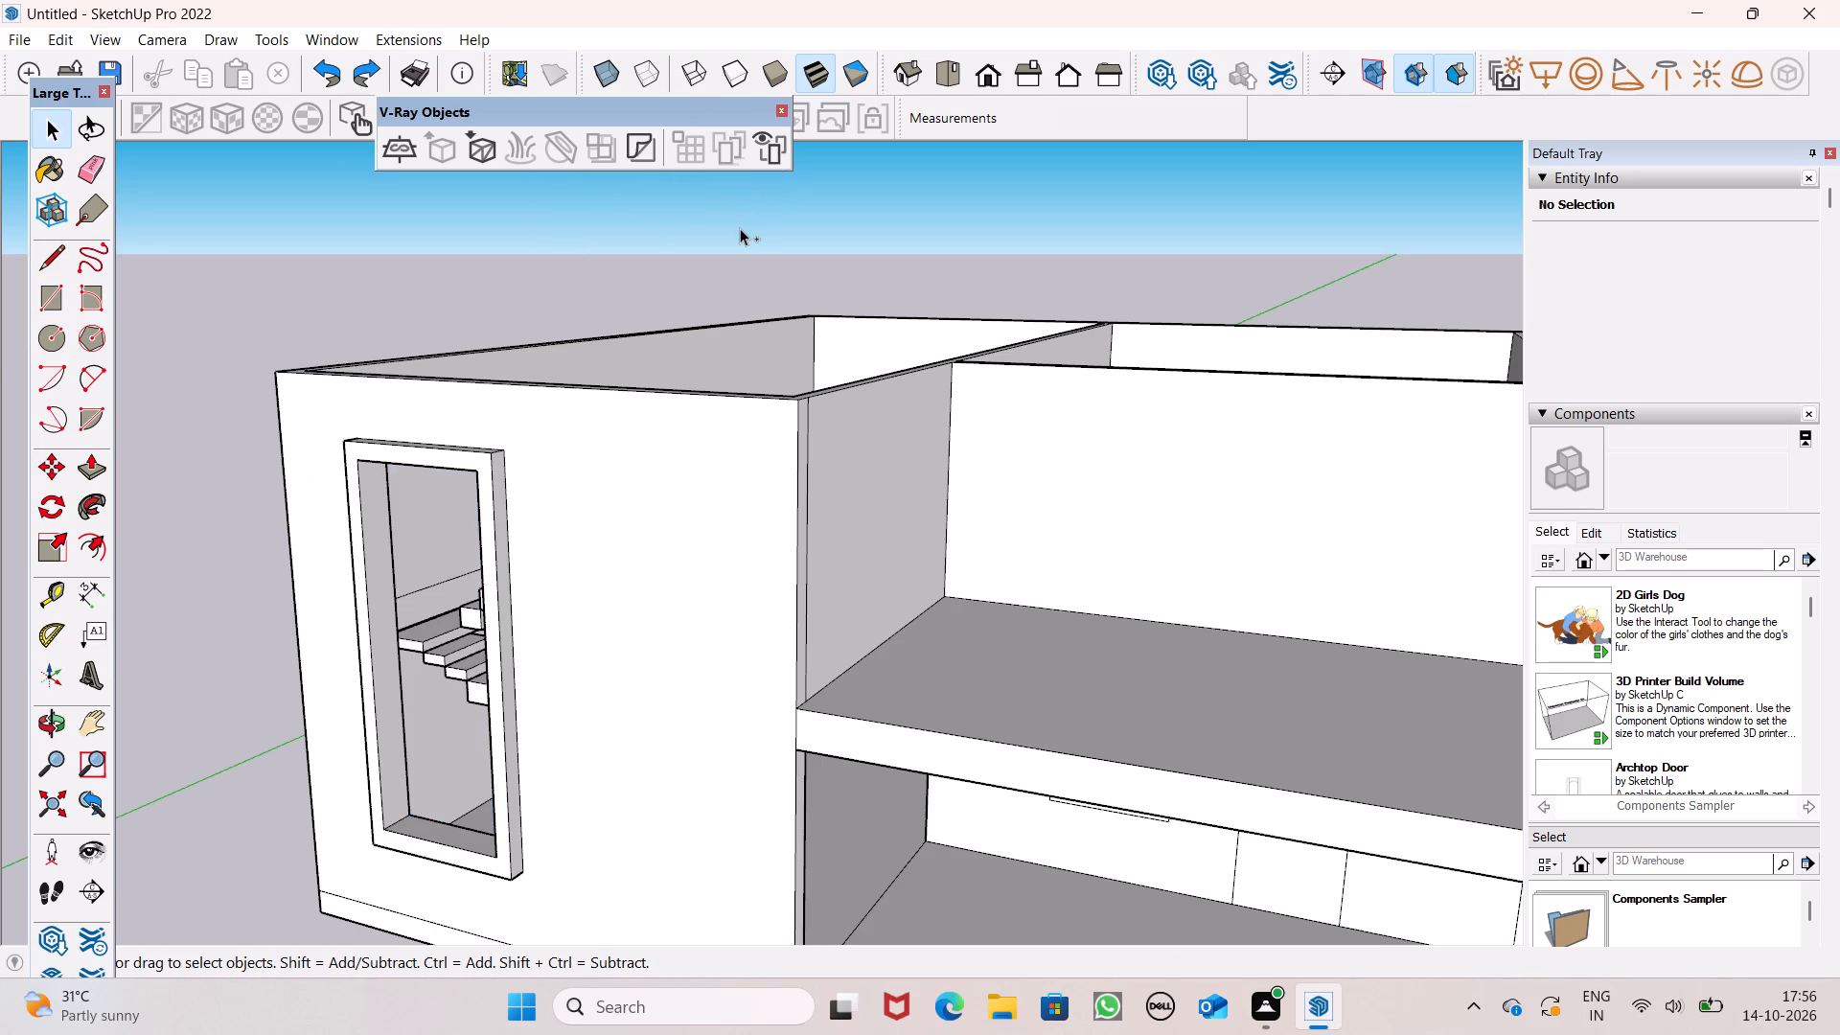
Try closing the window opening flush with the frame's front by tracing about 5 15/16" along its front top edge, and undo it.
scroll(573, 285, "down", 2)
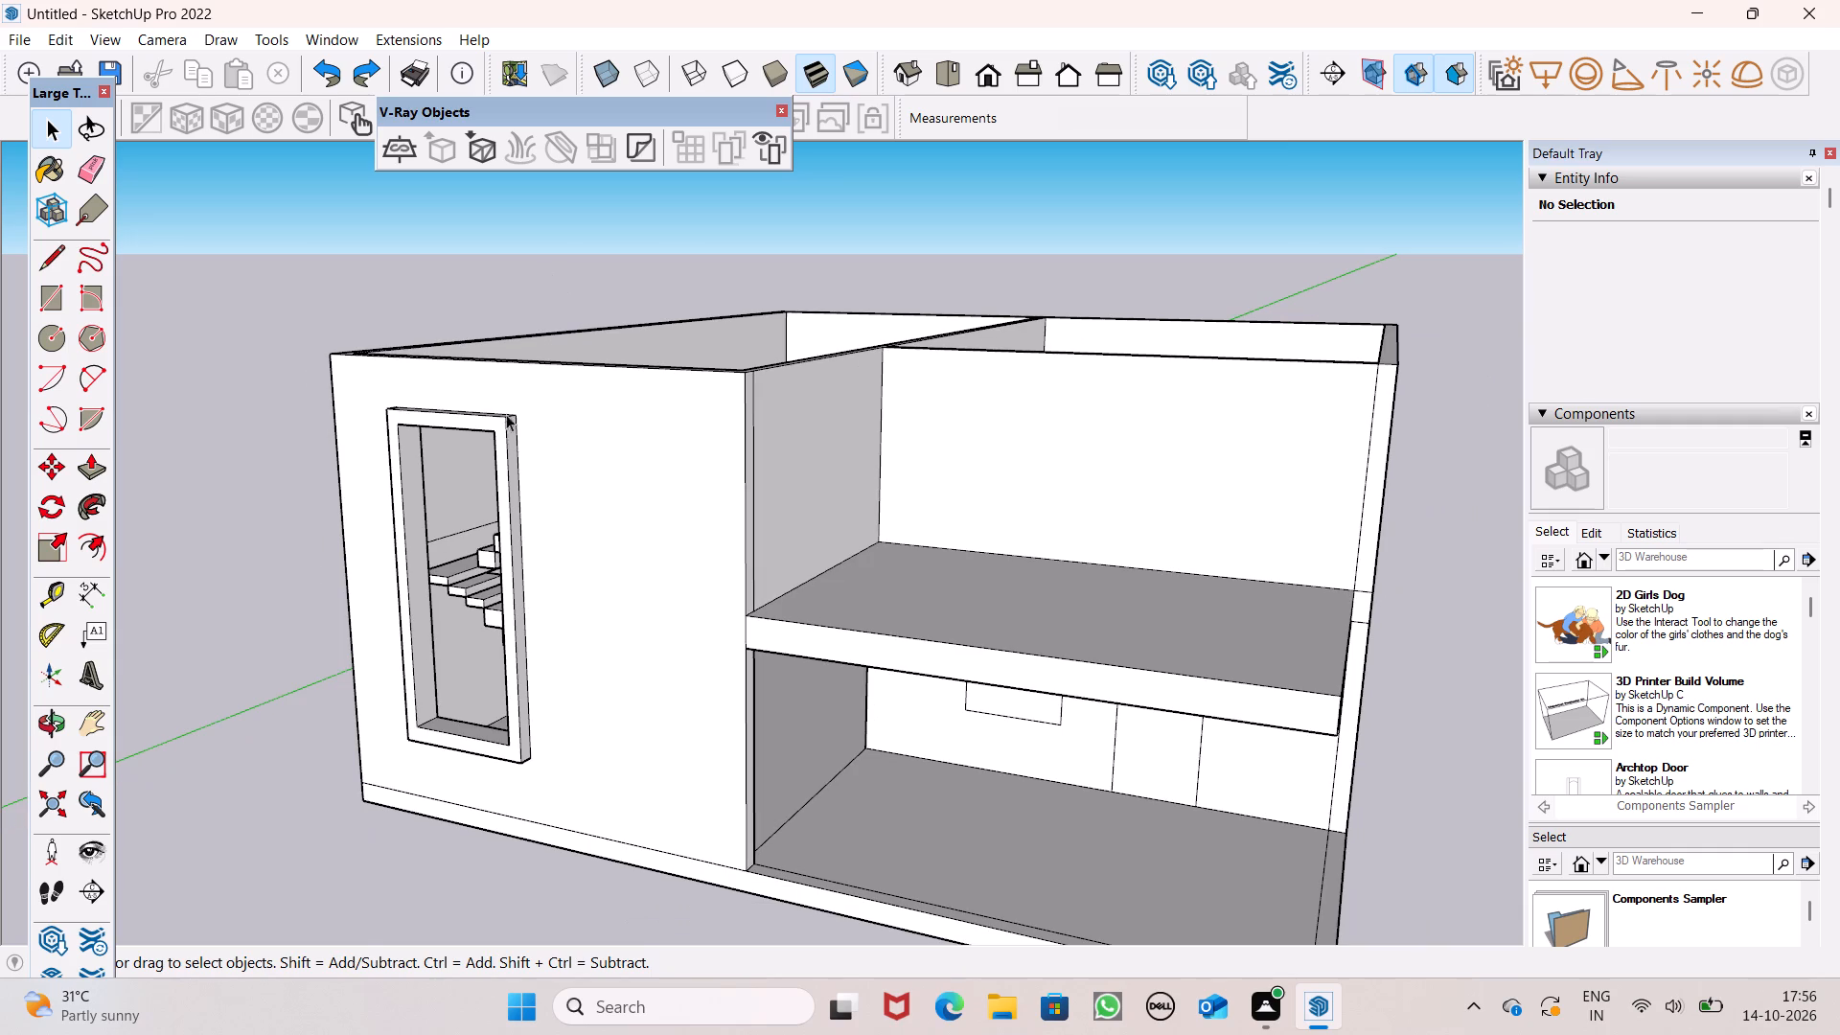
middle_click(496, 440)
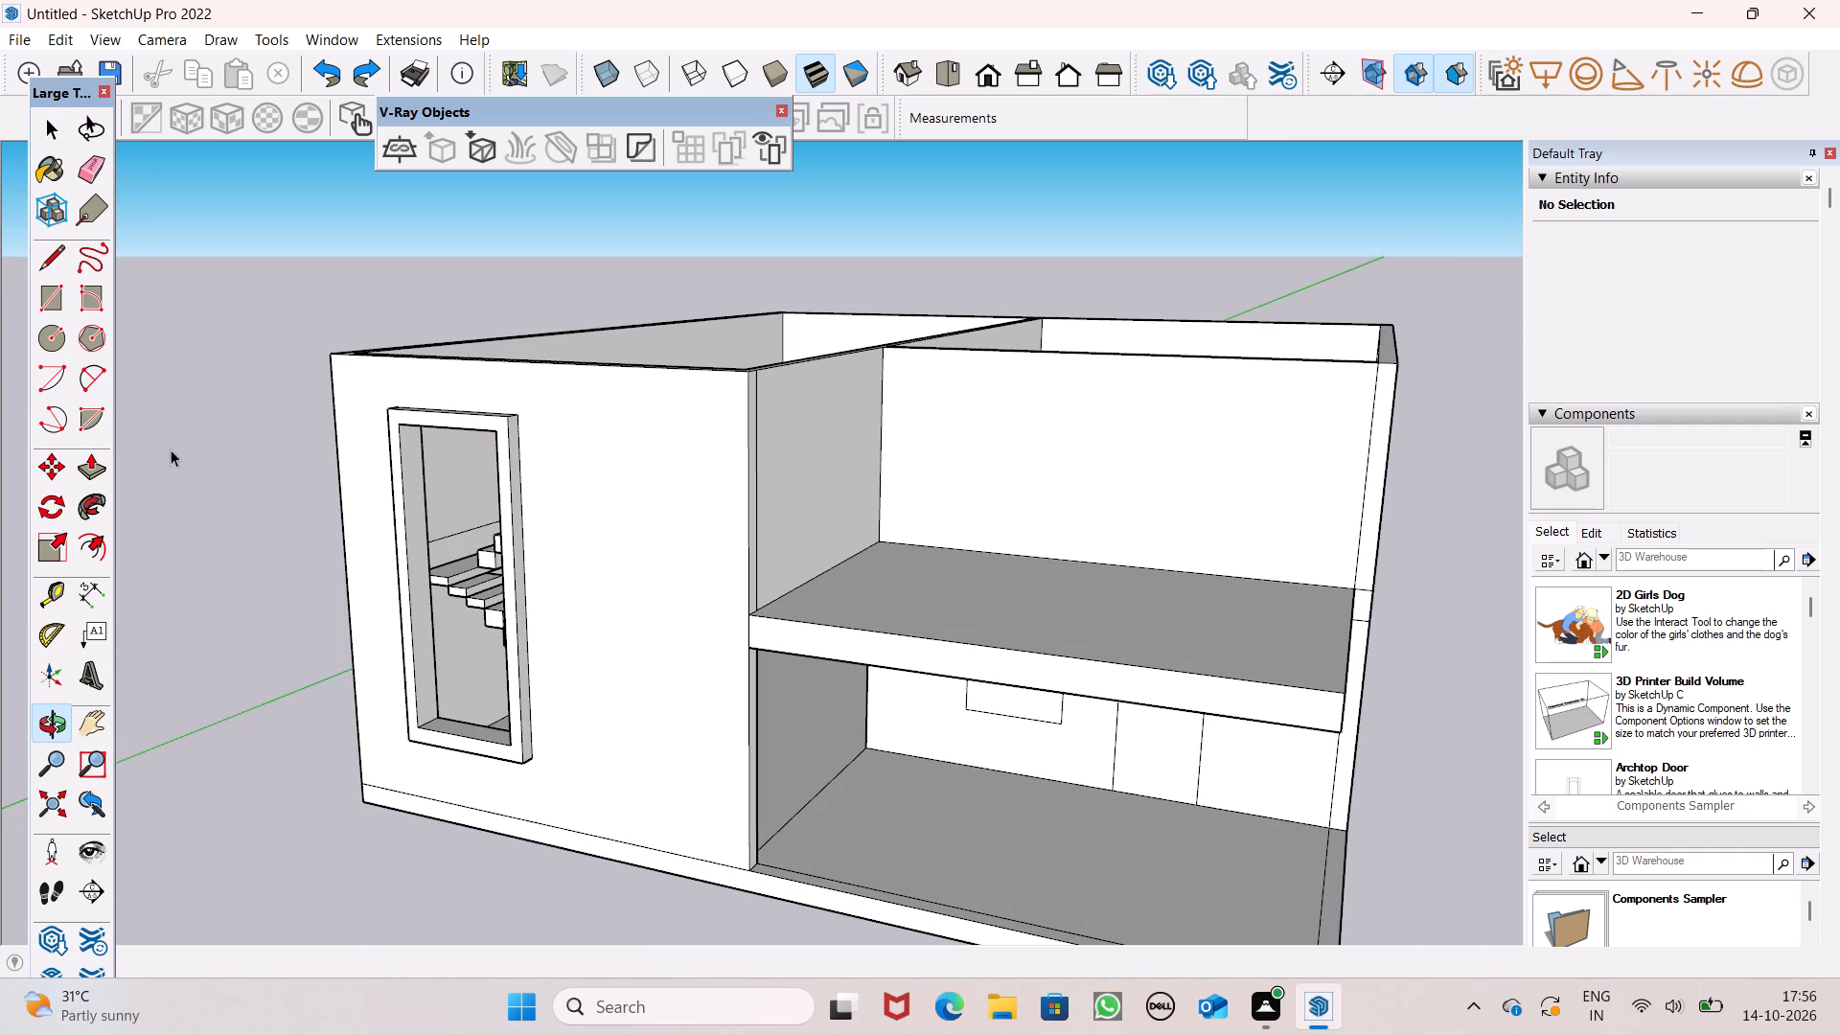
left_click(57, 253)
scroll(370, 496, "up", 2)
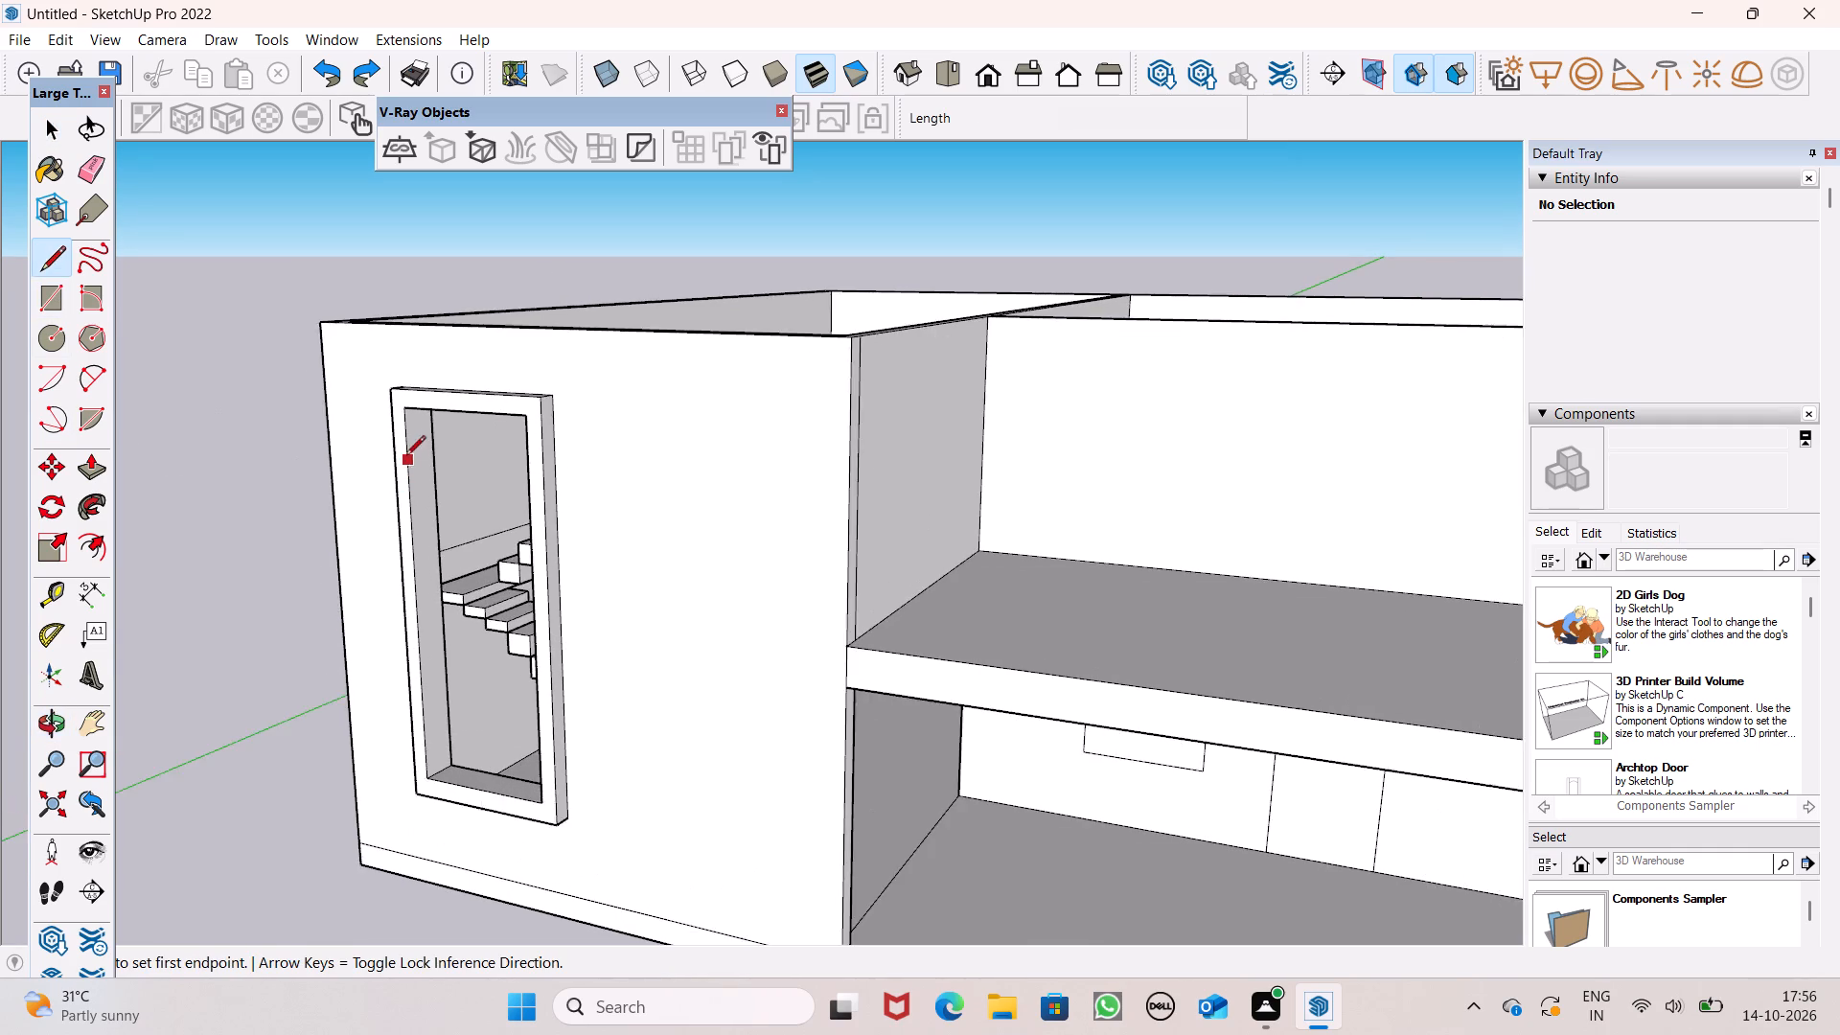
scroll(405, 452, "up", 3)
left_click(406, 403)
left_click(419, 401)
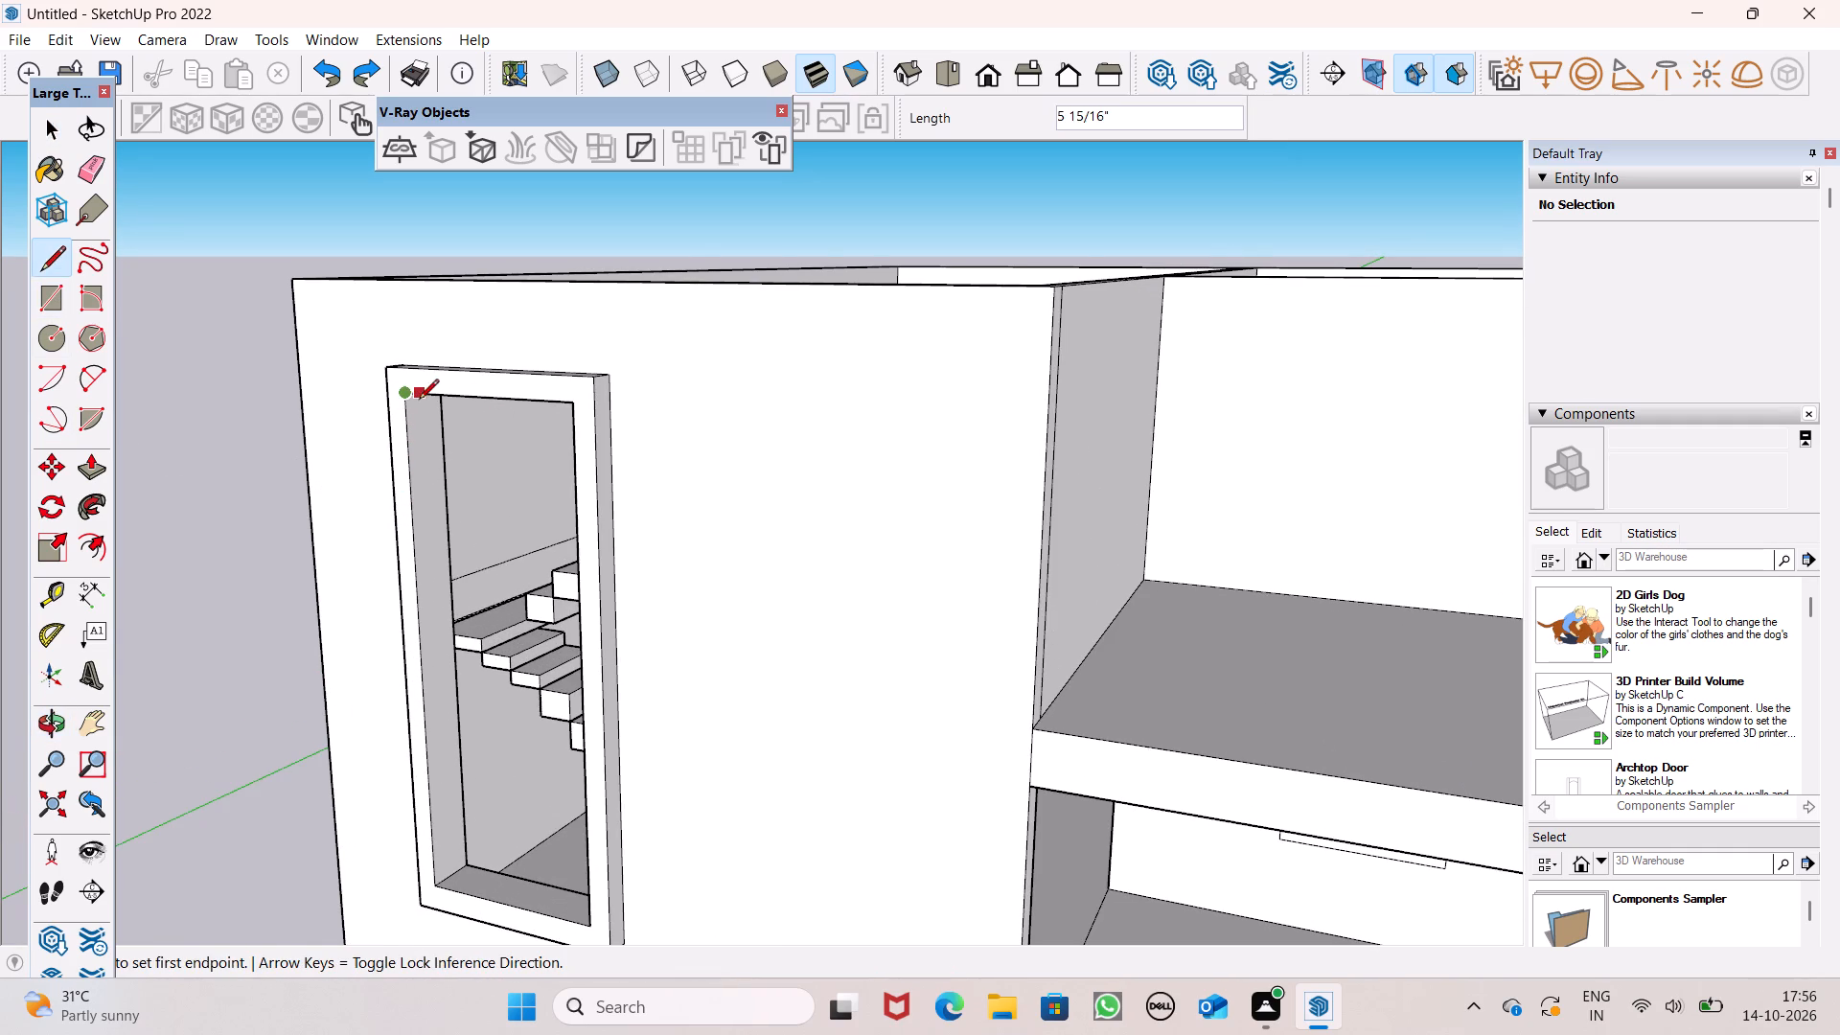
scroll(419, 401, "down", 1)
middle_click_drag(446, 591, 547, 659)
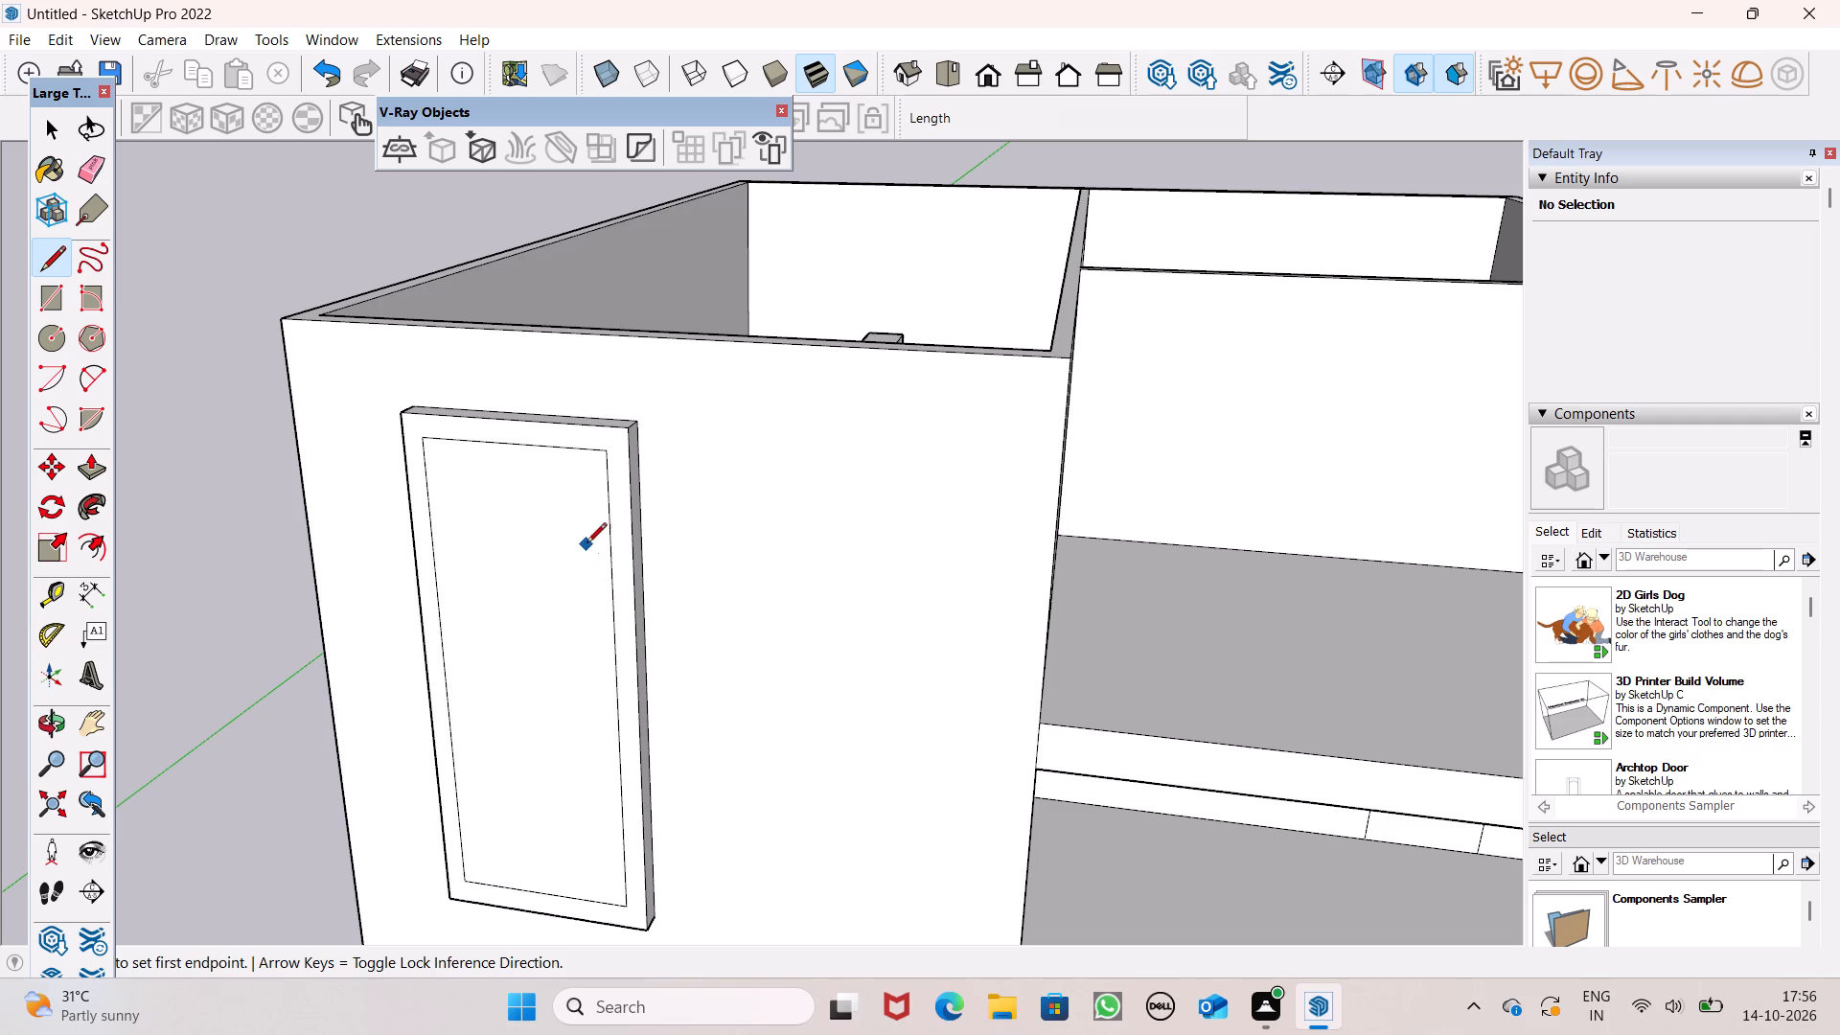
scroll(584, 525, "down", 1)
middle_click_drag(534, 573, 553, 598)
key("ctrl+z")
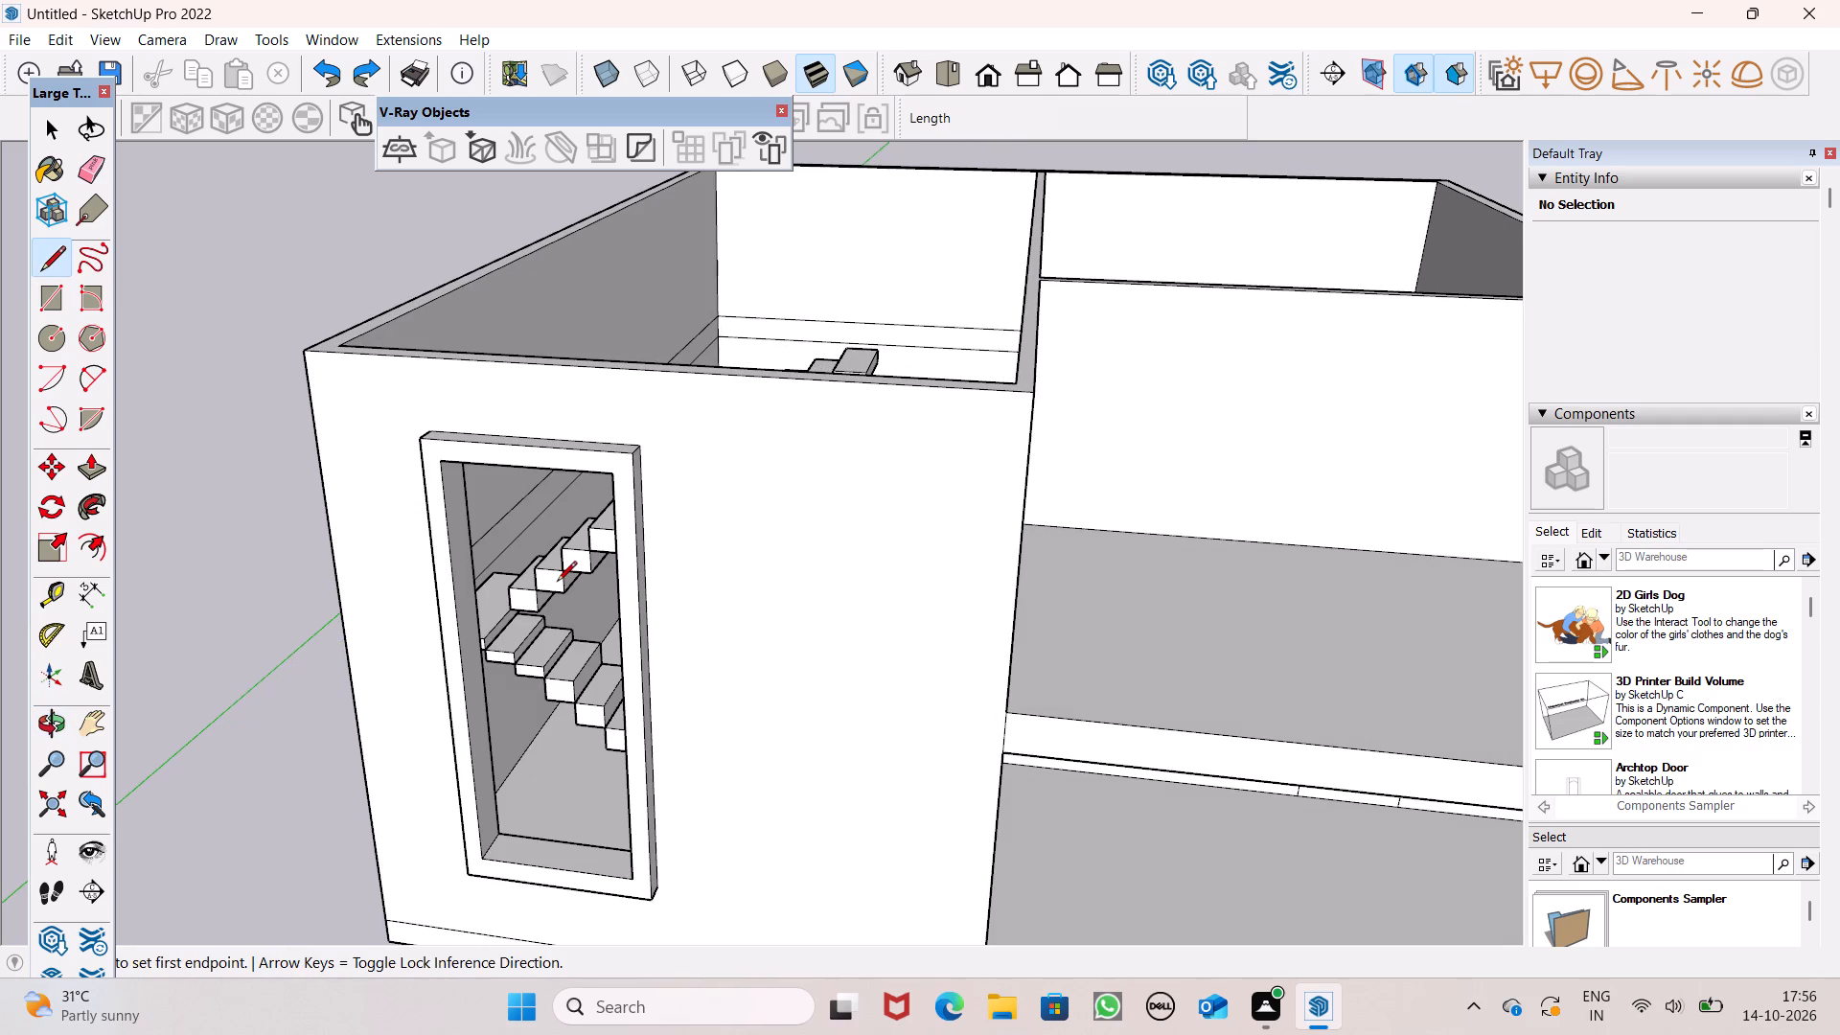
Fill the staircase window opening with a recessed pane face by tracing a short line along its back top edge.
middle_click_drag(544, 539, 410, 401)
middle_click(410, 401)
scroll(370, 336, "up", 5)
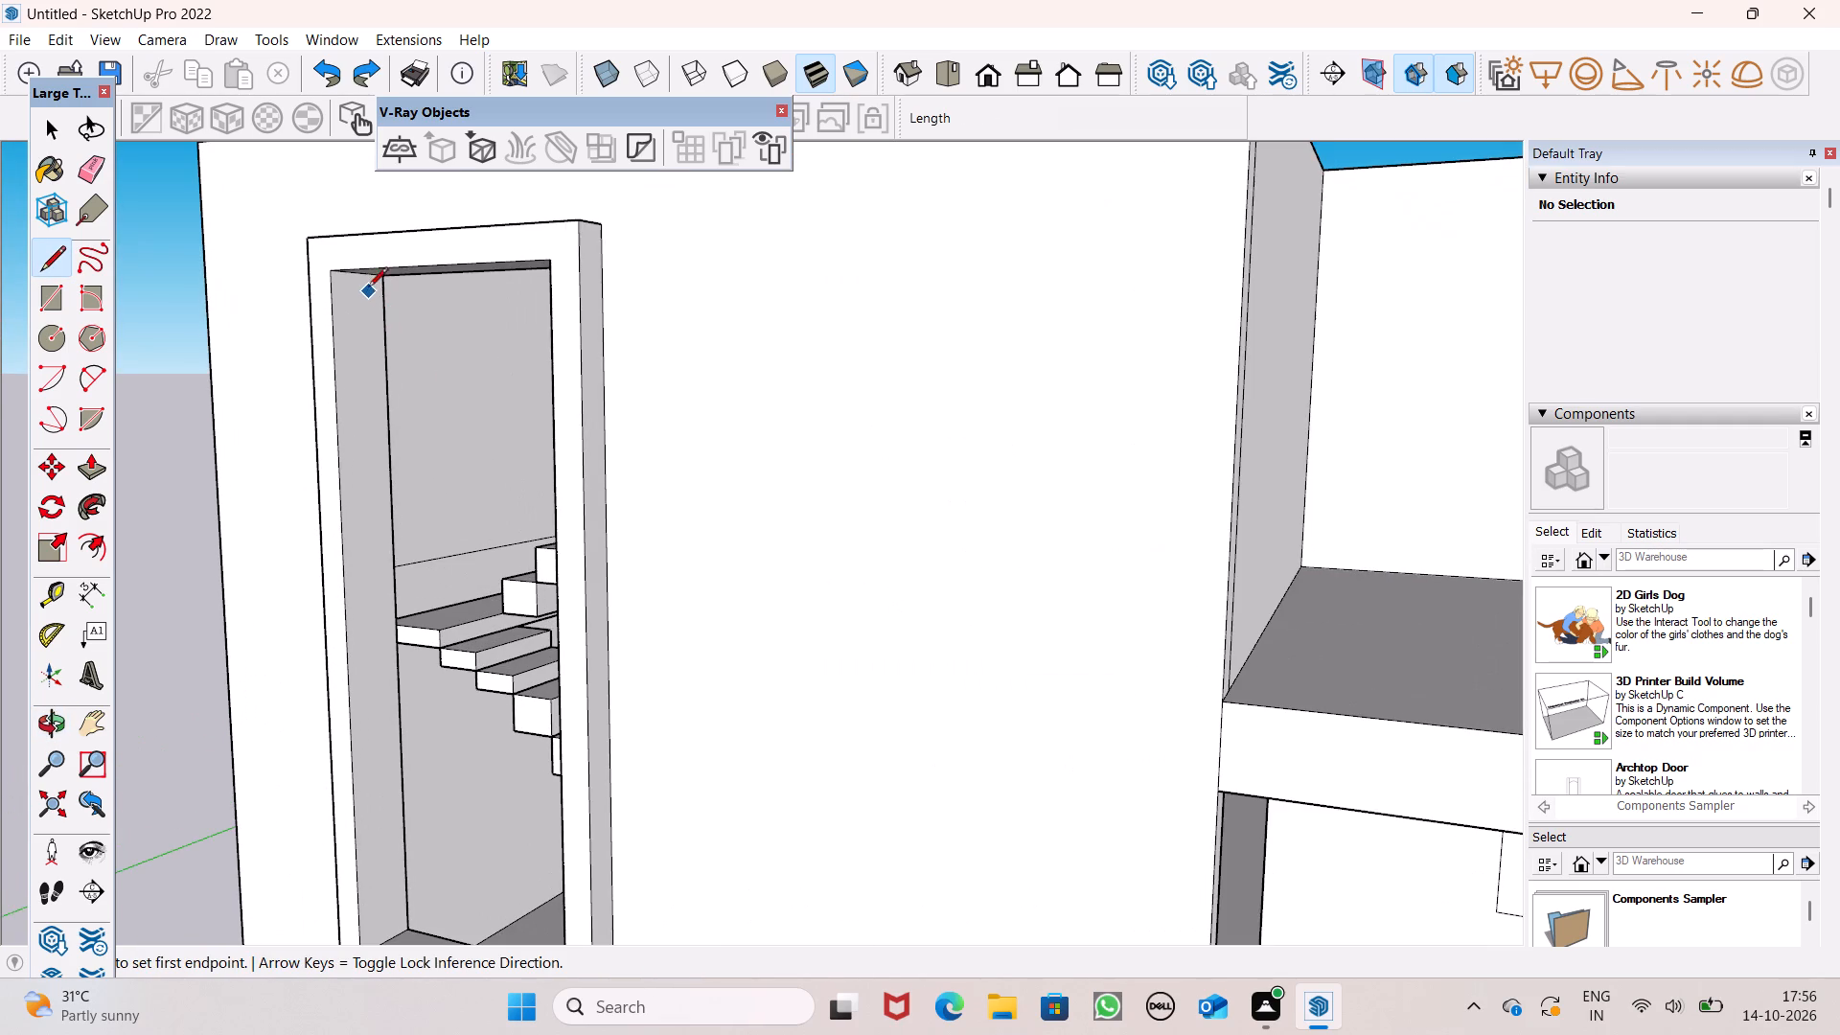
left_click(385, 284)
left_click(402, 283)
scroll(397, 306, "down", 3)
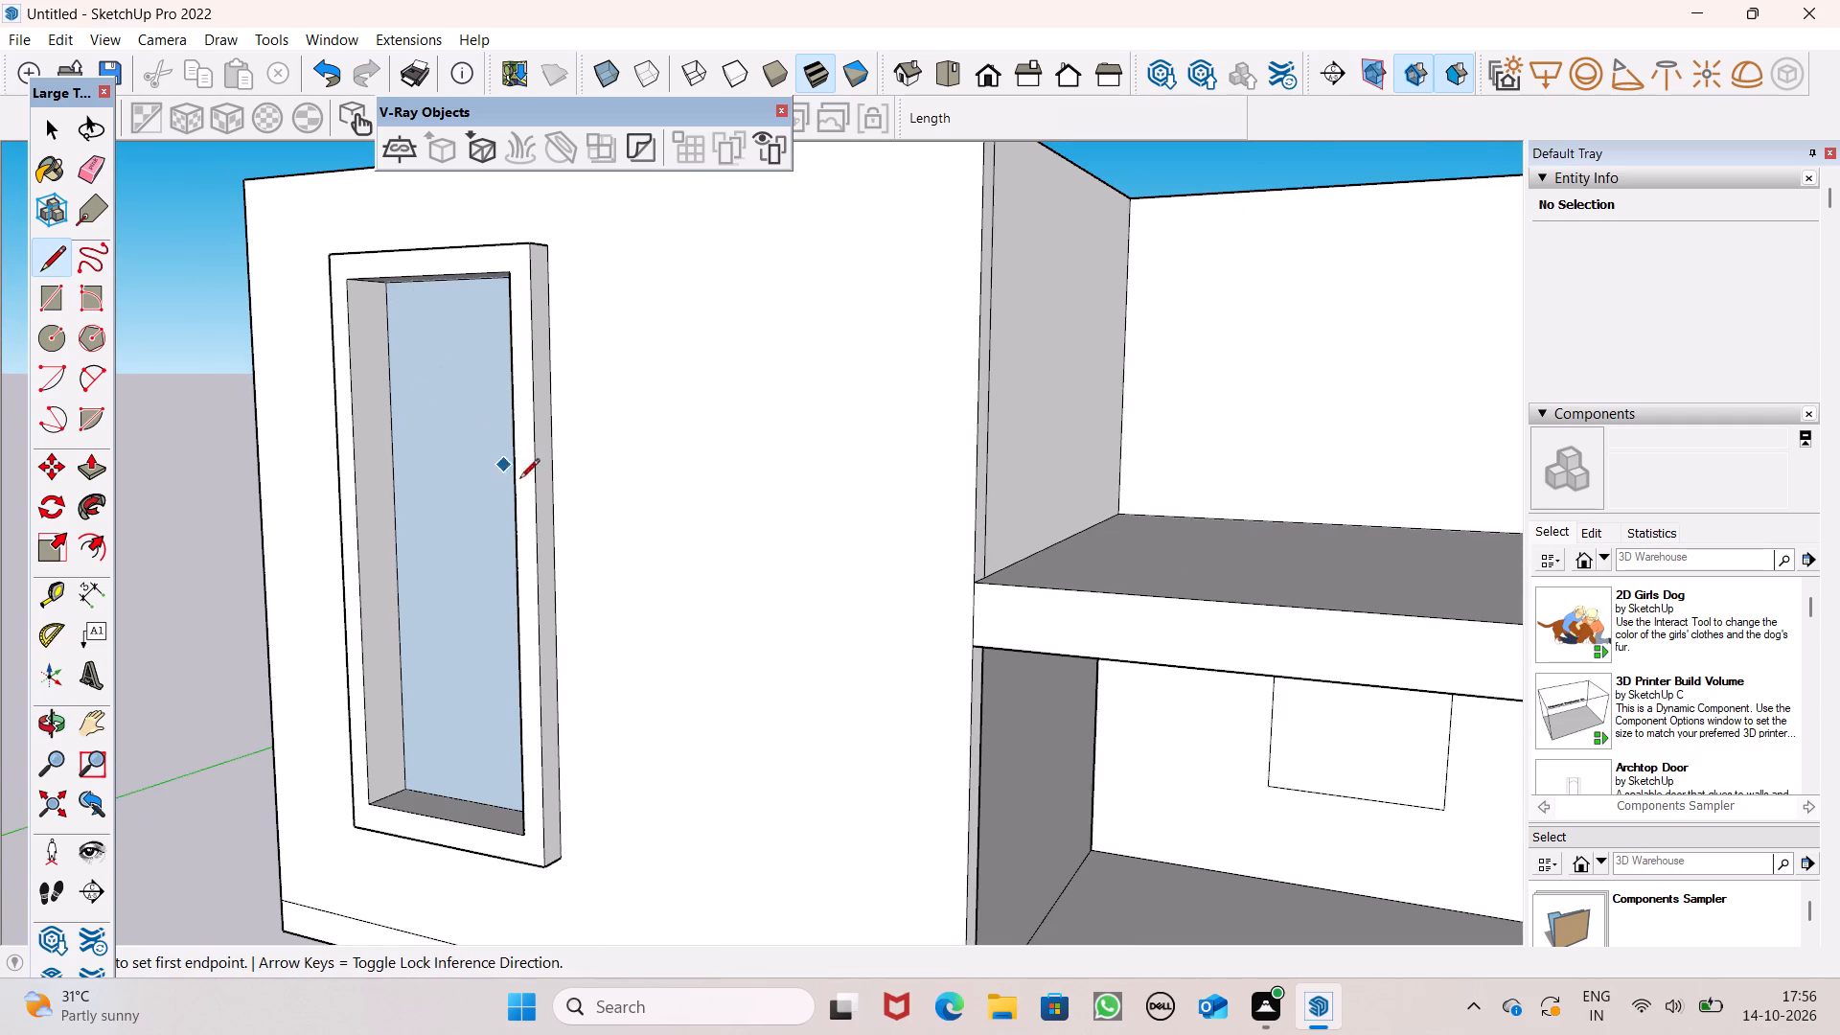
middle_click_drag(553, 512, 595, 534)
middle_click(595, 534)
middle_click(600, 537)
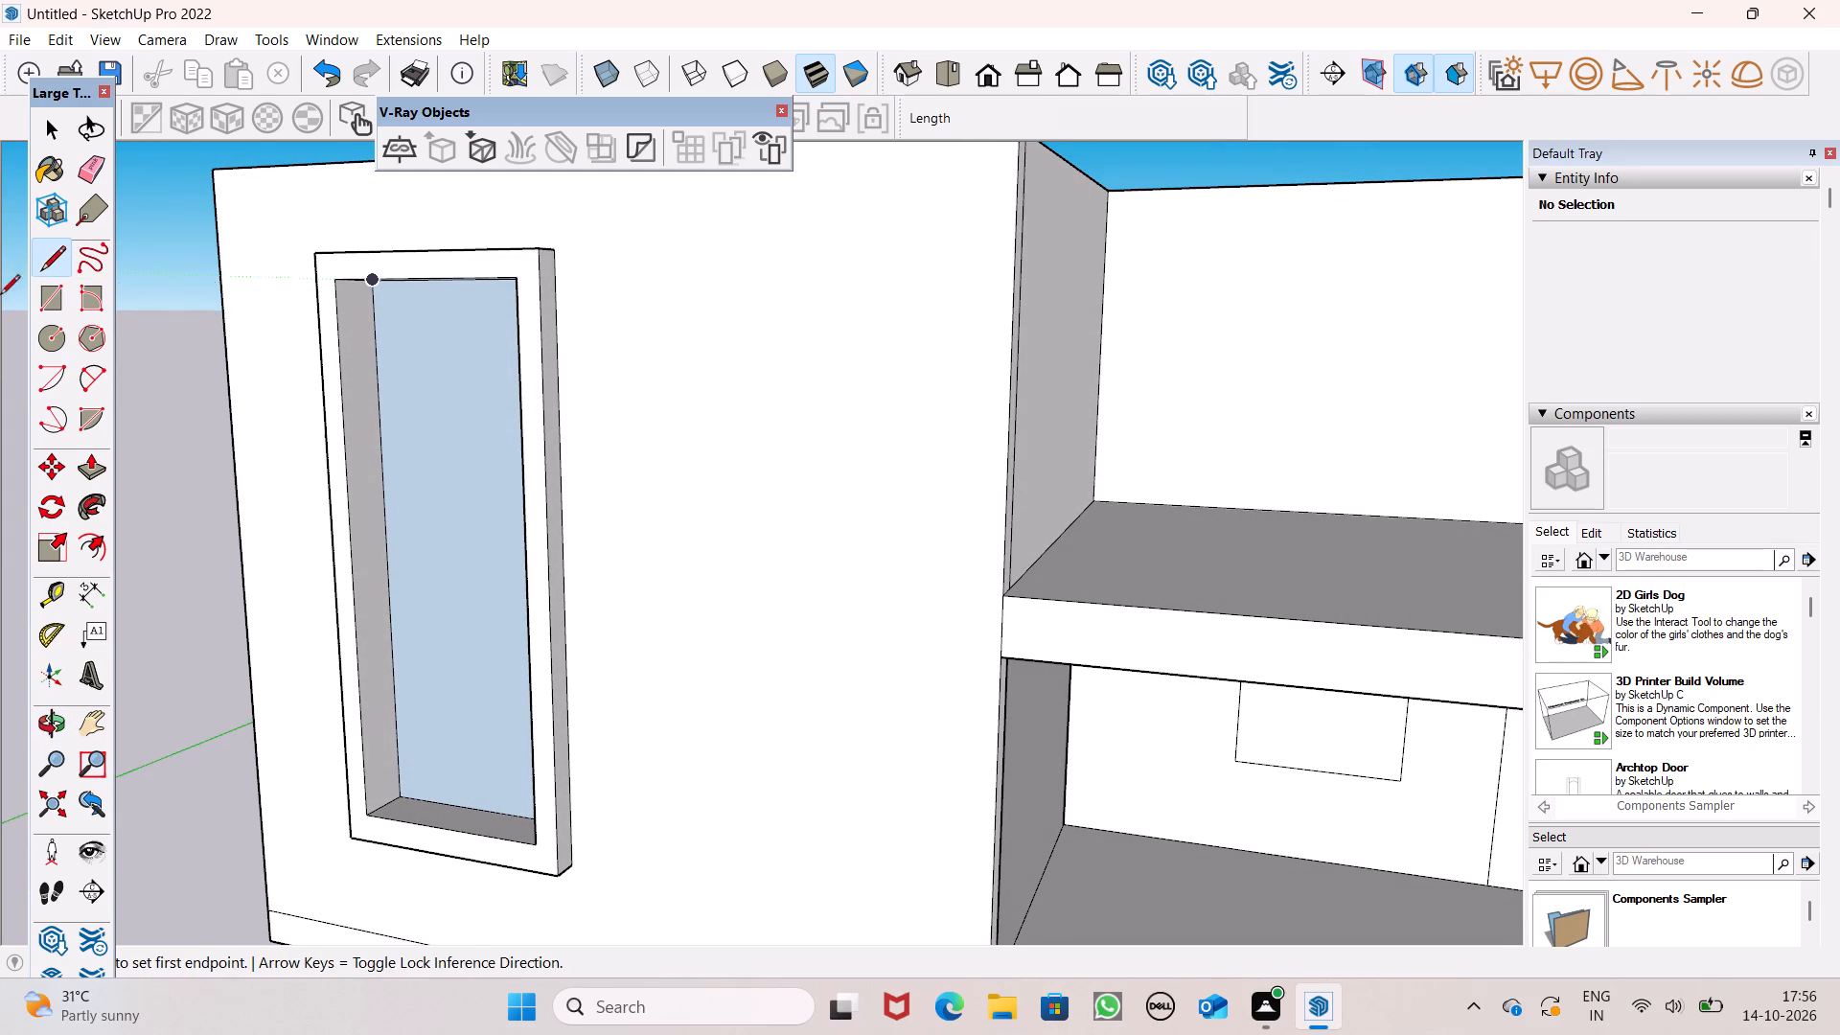
Draw a square about 7 1/16" by 7 1/16" on the window opening's side face farthest from the porch, in its upper part.
left_click(56, 294)
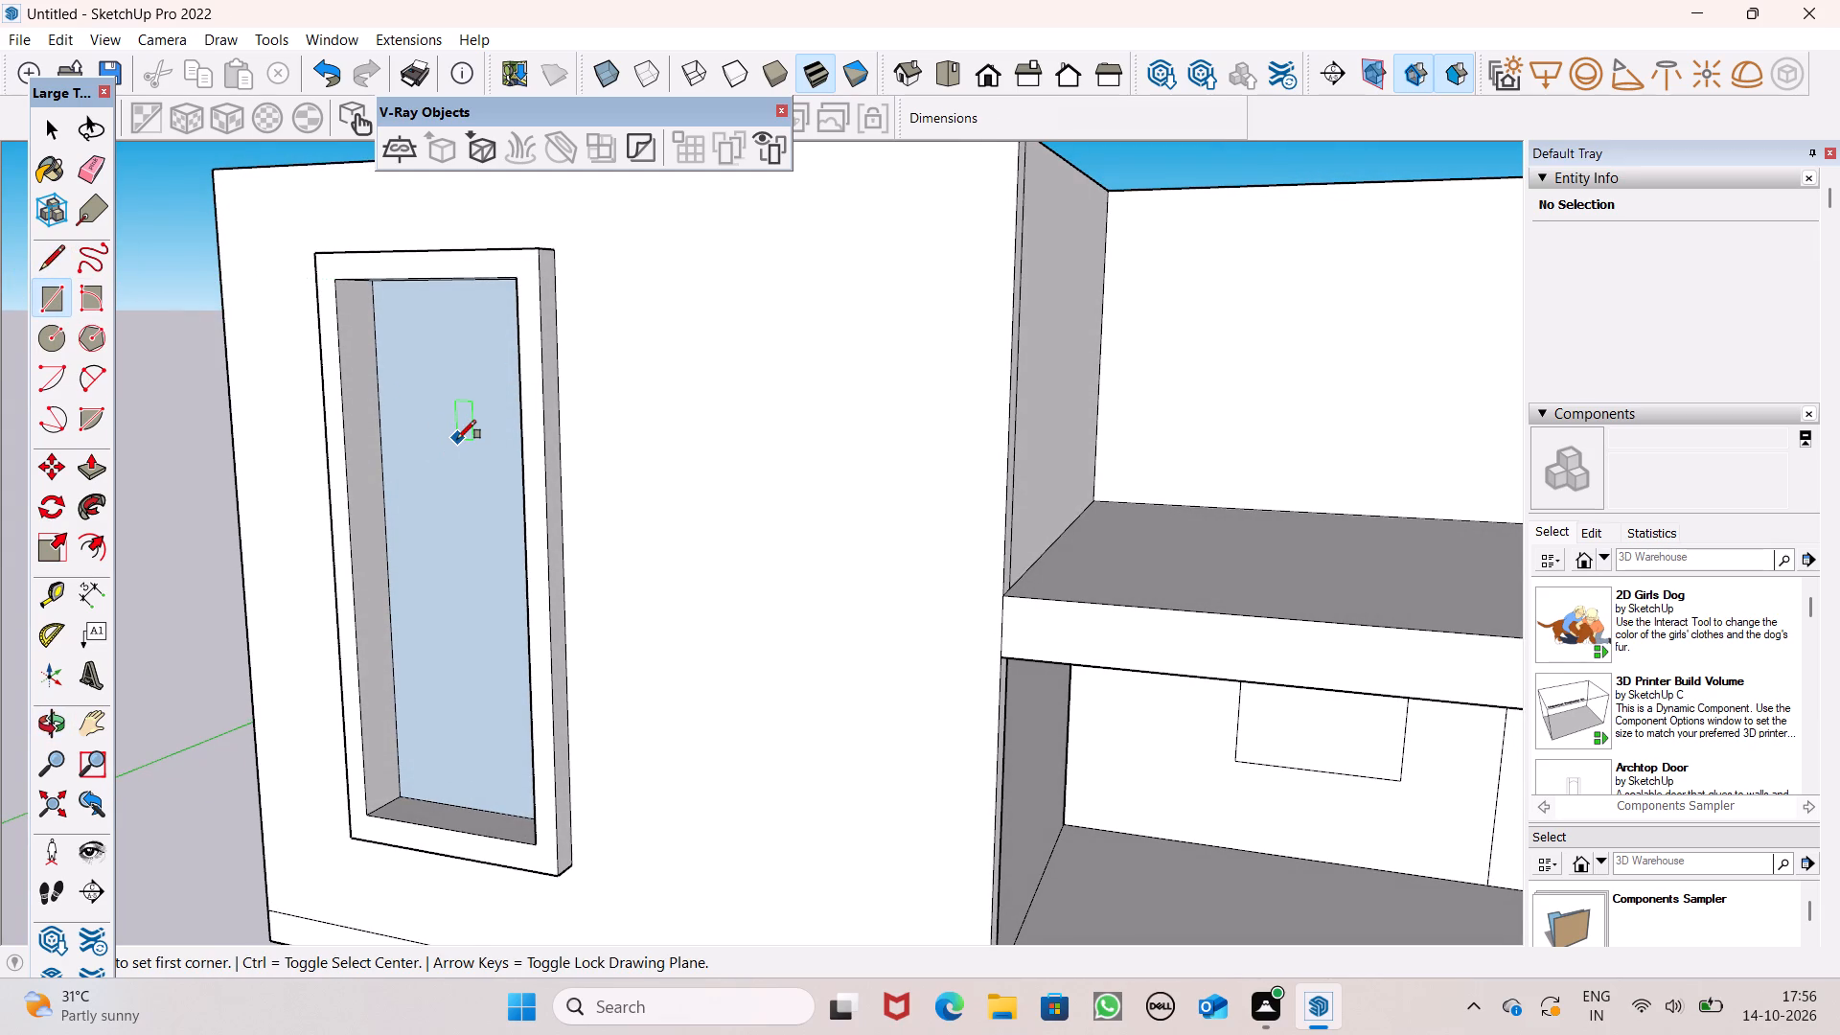
scroll(448, 403, "up", 2)
middle_click_drag(394, 470, 386, 476)
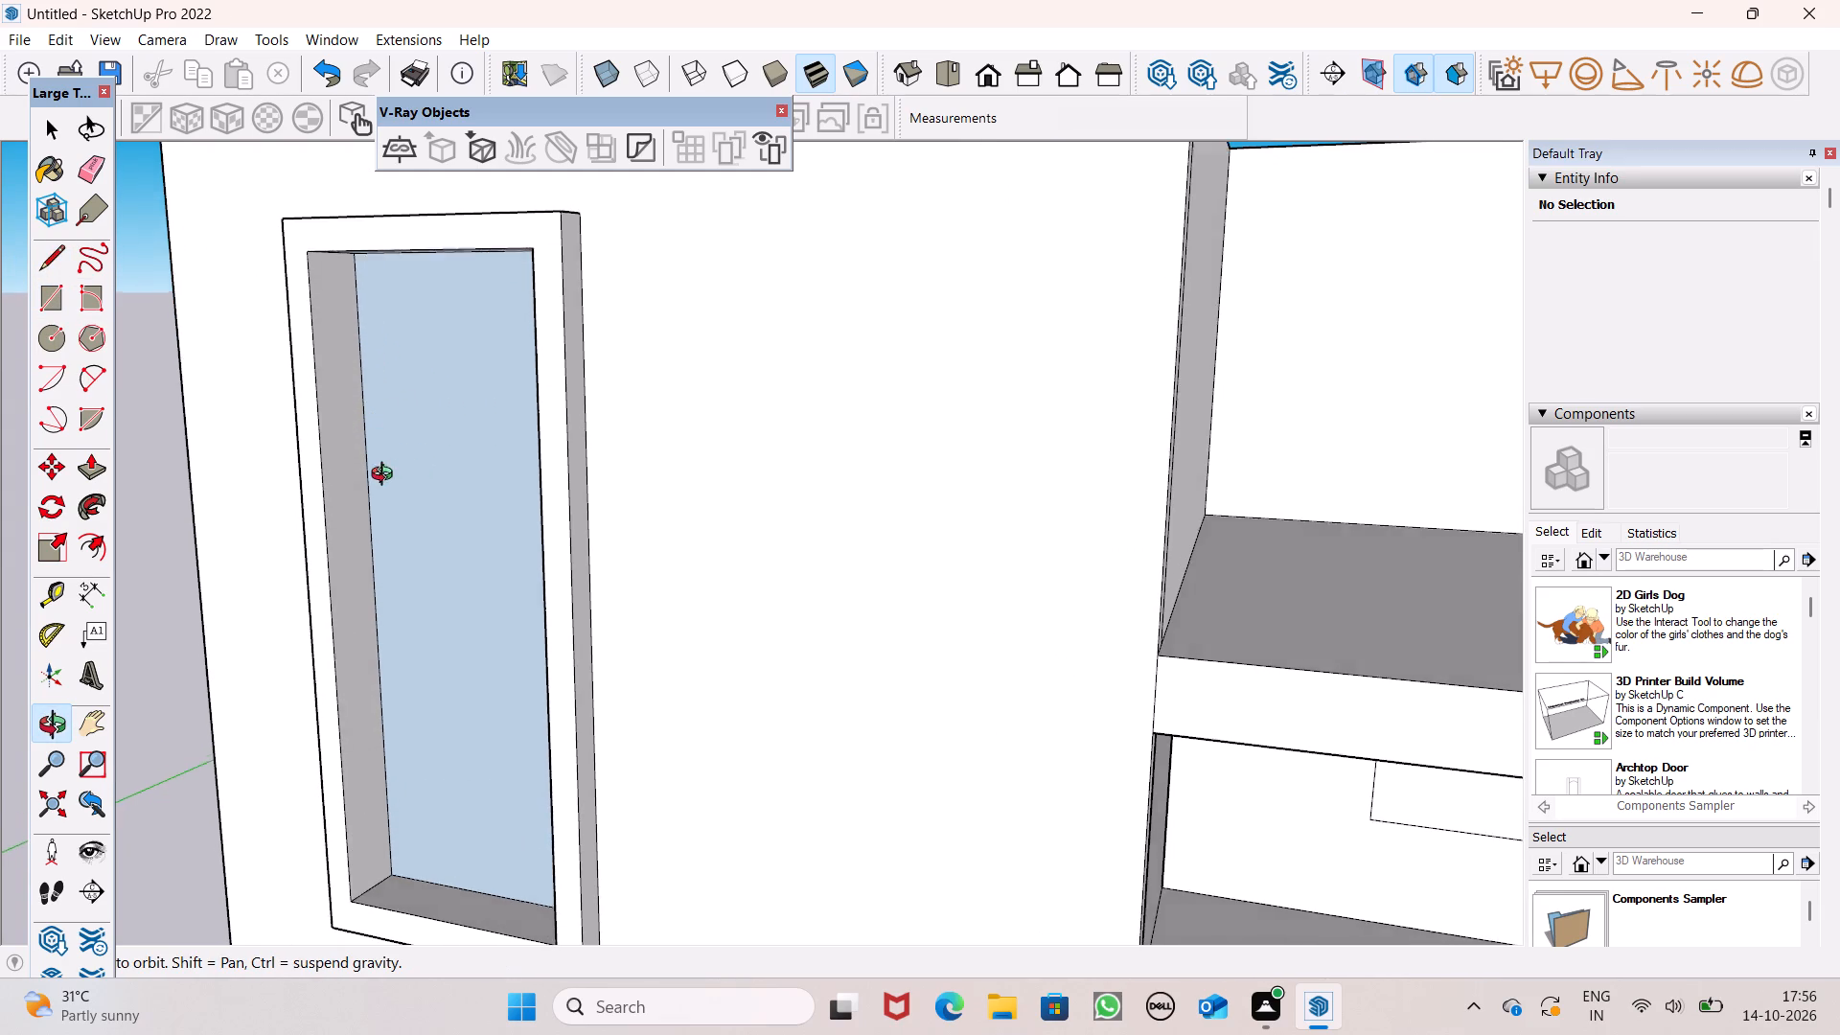
middle_click_drag(386, 476, 363, 479)
scroll(355, 457, "up", 4)
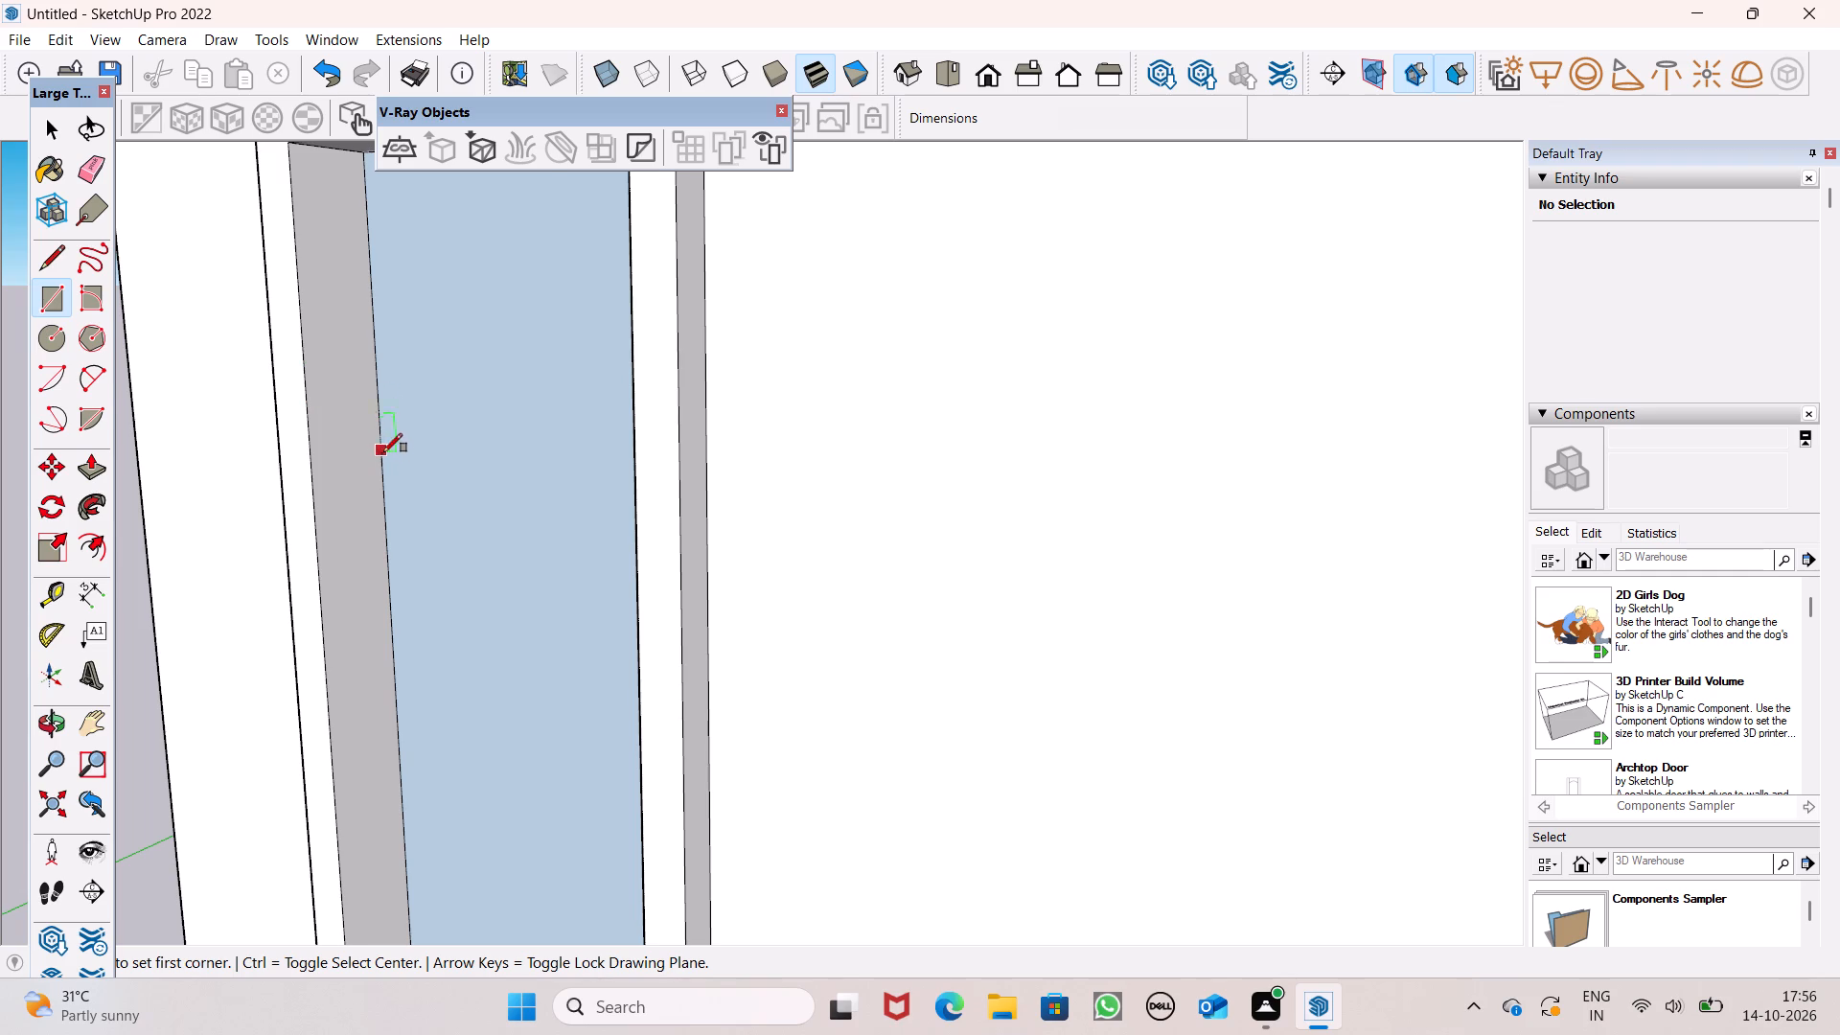
scroll(385, 456, "down", 1)
middle_click_drag(470, 504, 303, 550)
scroll(326, 447, "down", 1)
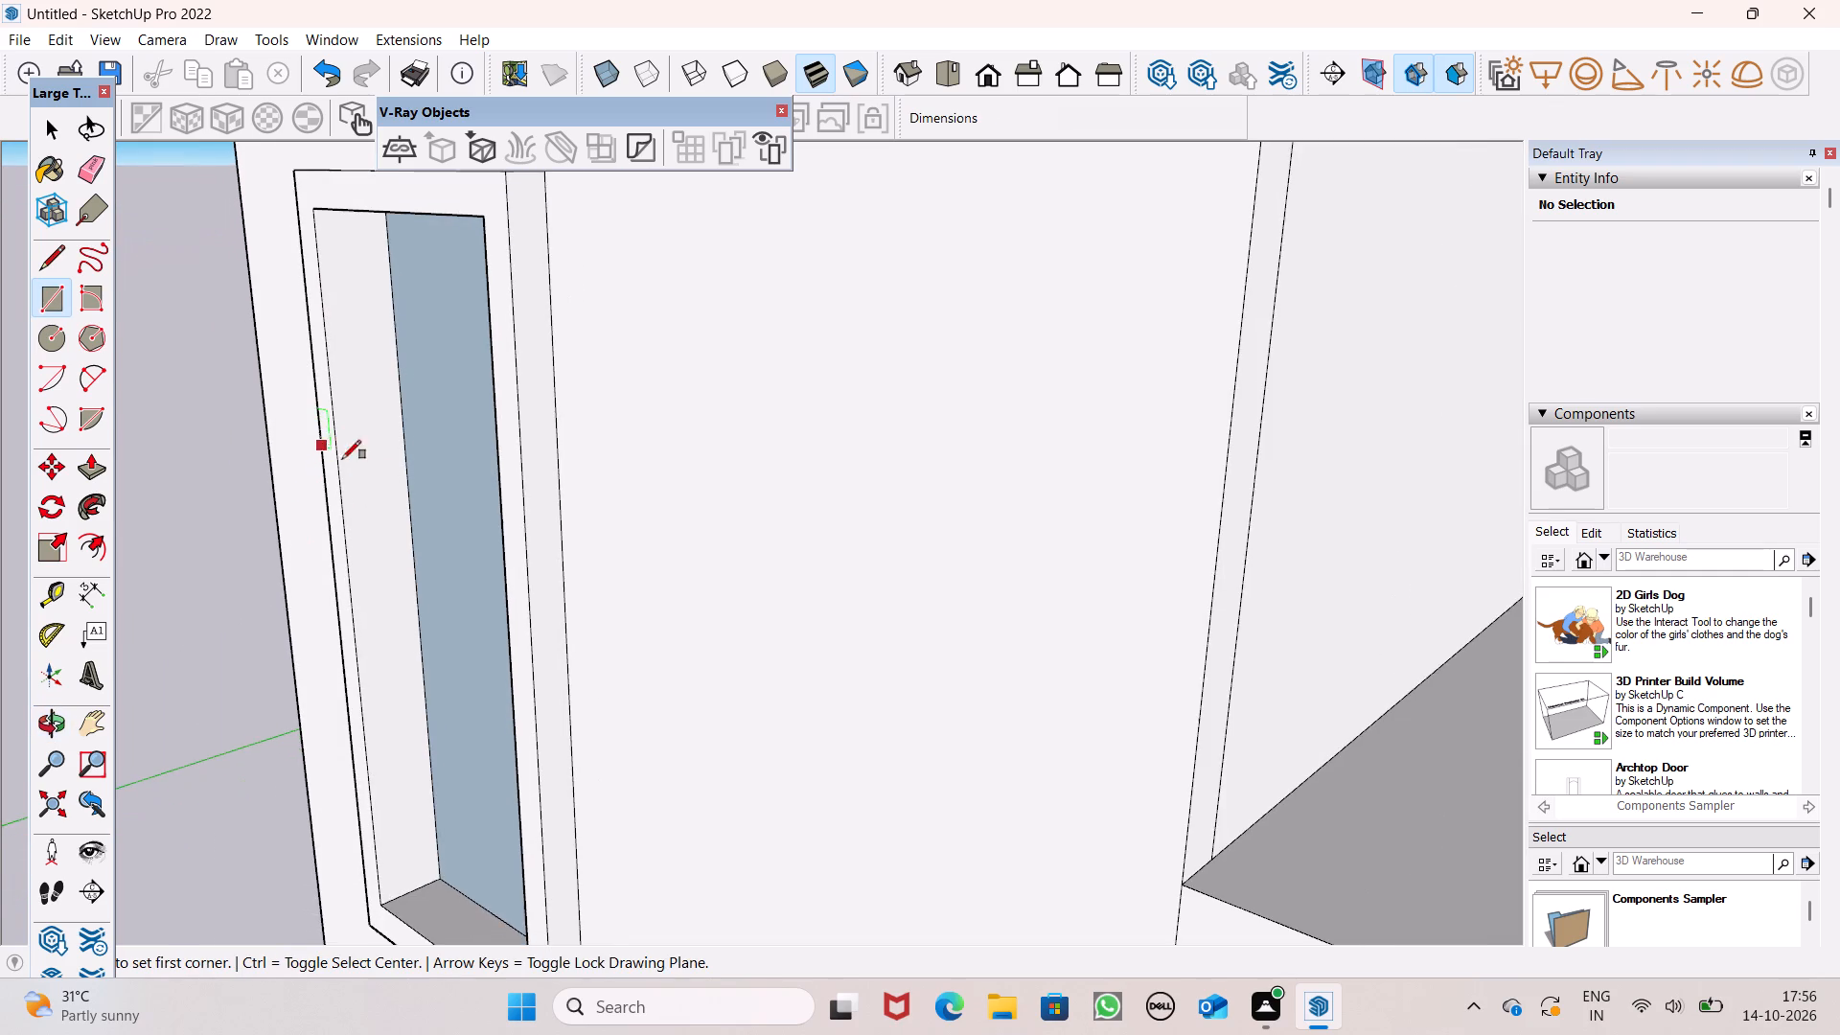
middle_click_drag(400, 504, 580, 488)
scroll(479, 471, "down", 2)
middle_click_drag(503, 487, 476, 502)
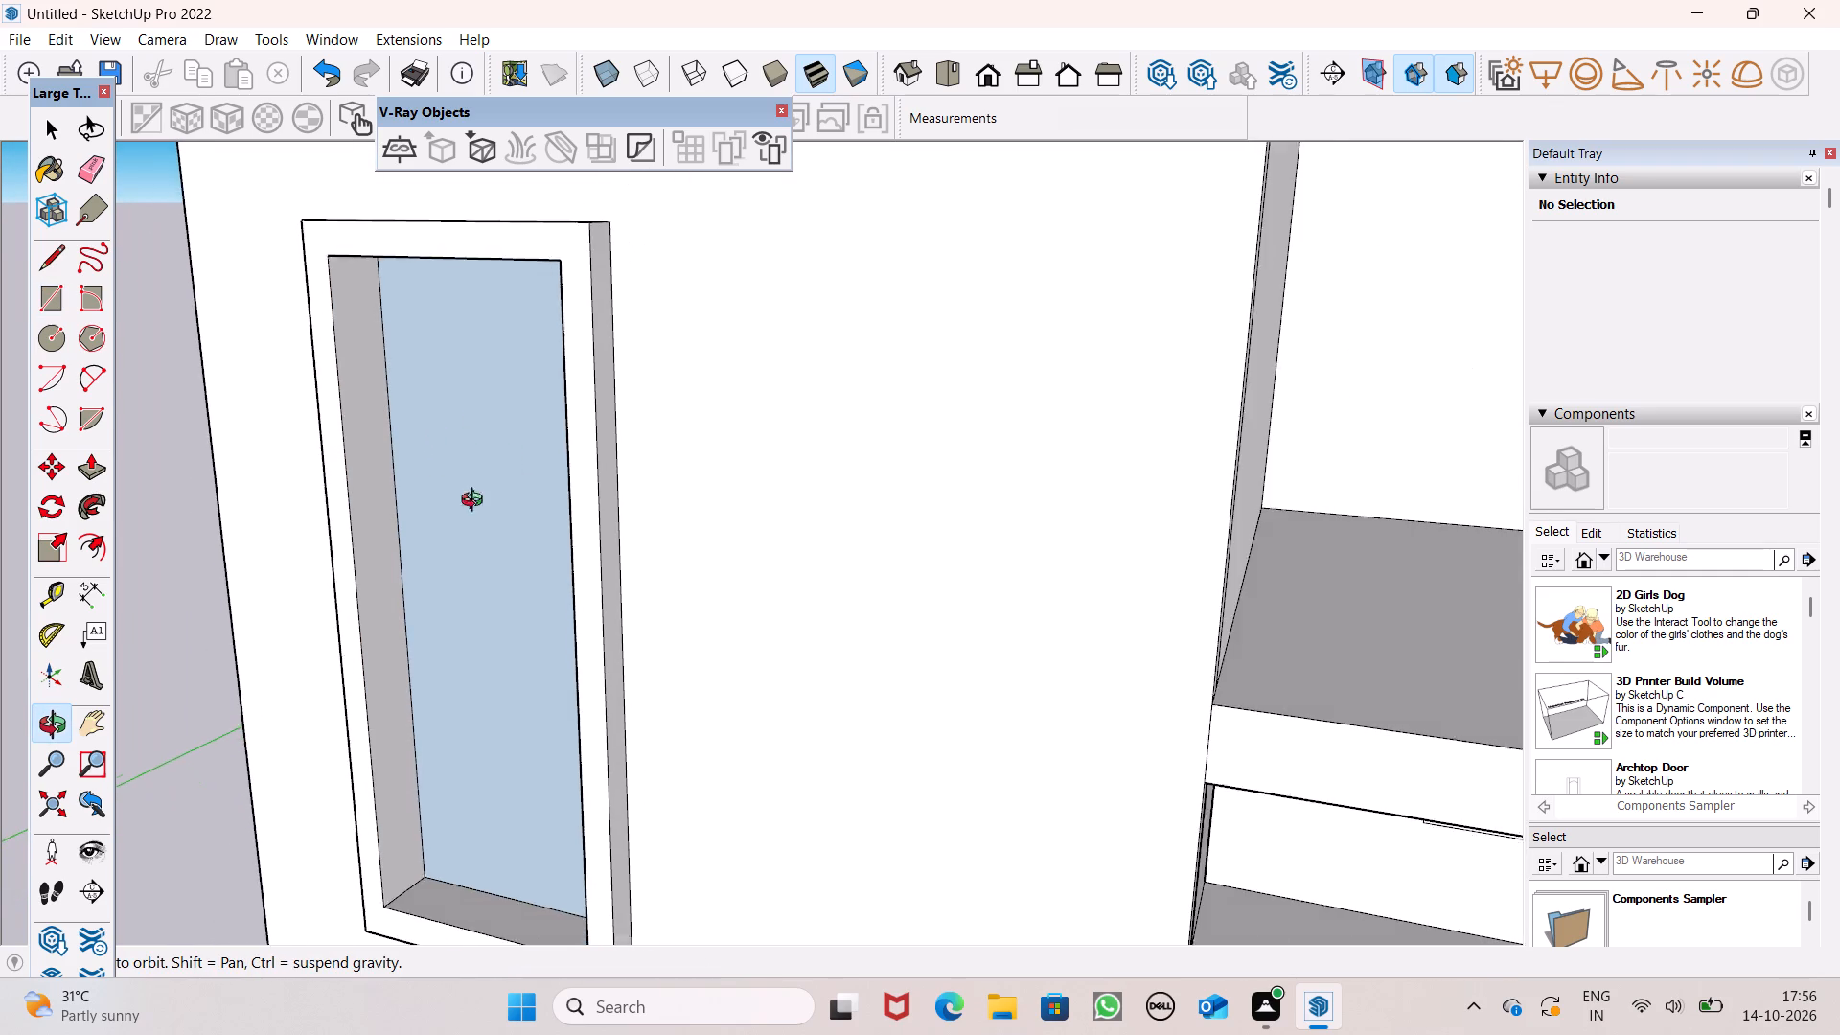
middle_click_drag(476, 502, 358, 508)
scroll(388, 431, "up", 6)
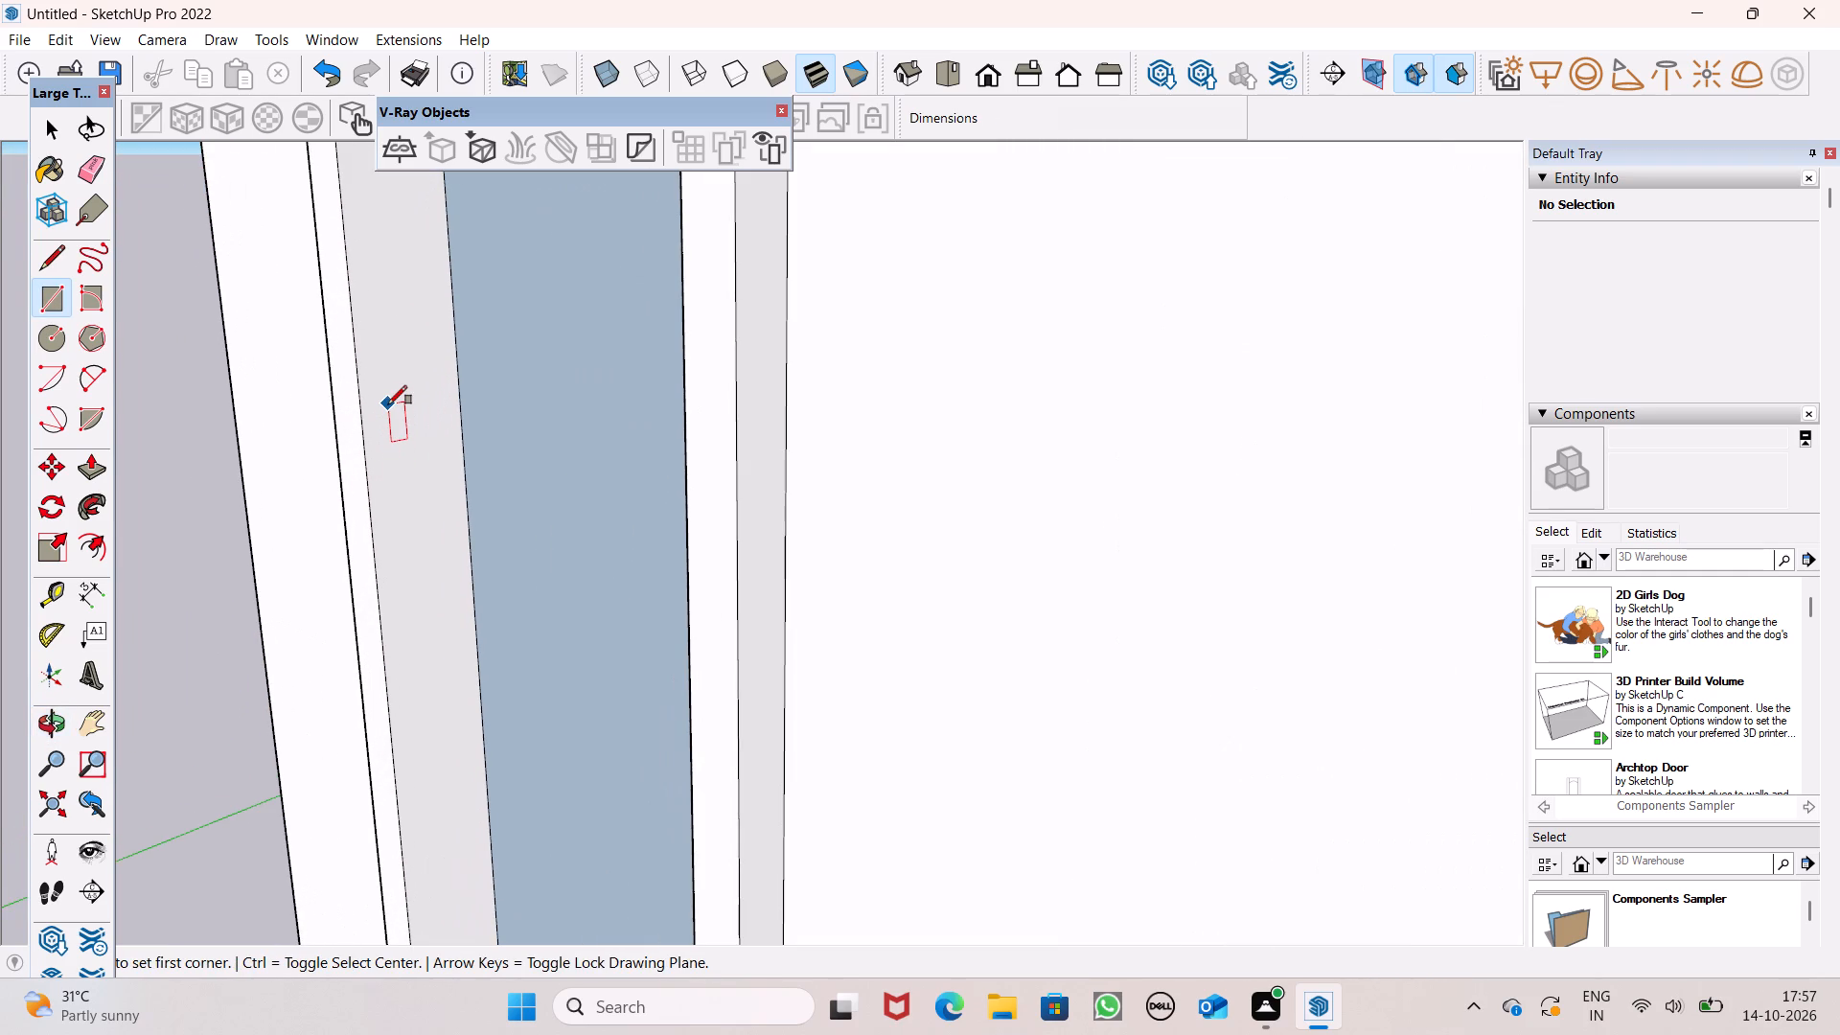
left_click(388, 404)
left_click(428, 444)
key("space")
Copy the small square with its edges about 4' 10 5/16" straight down the window opening's side face.
scroll(408, 425, "down", 4)
double_click(408, 435)
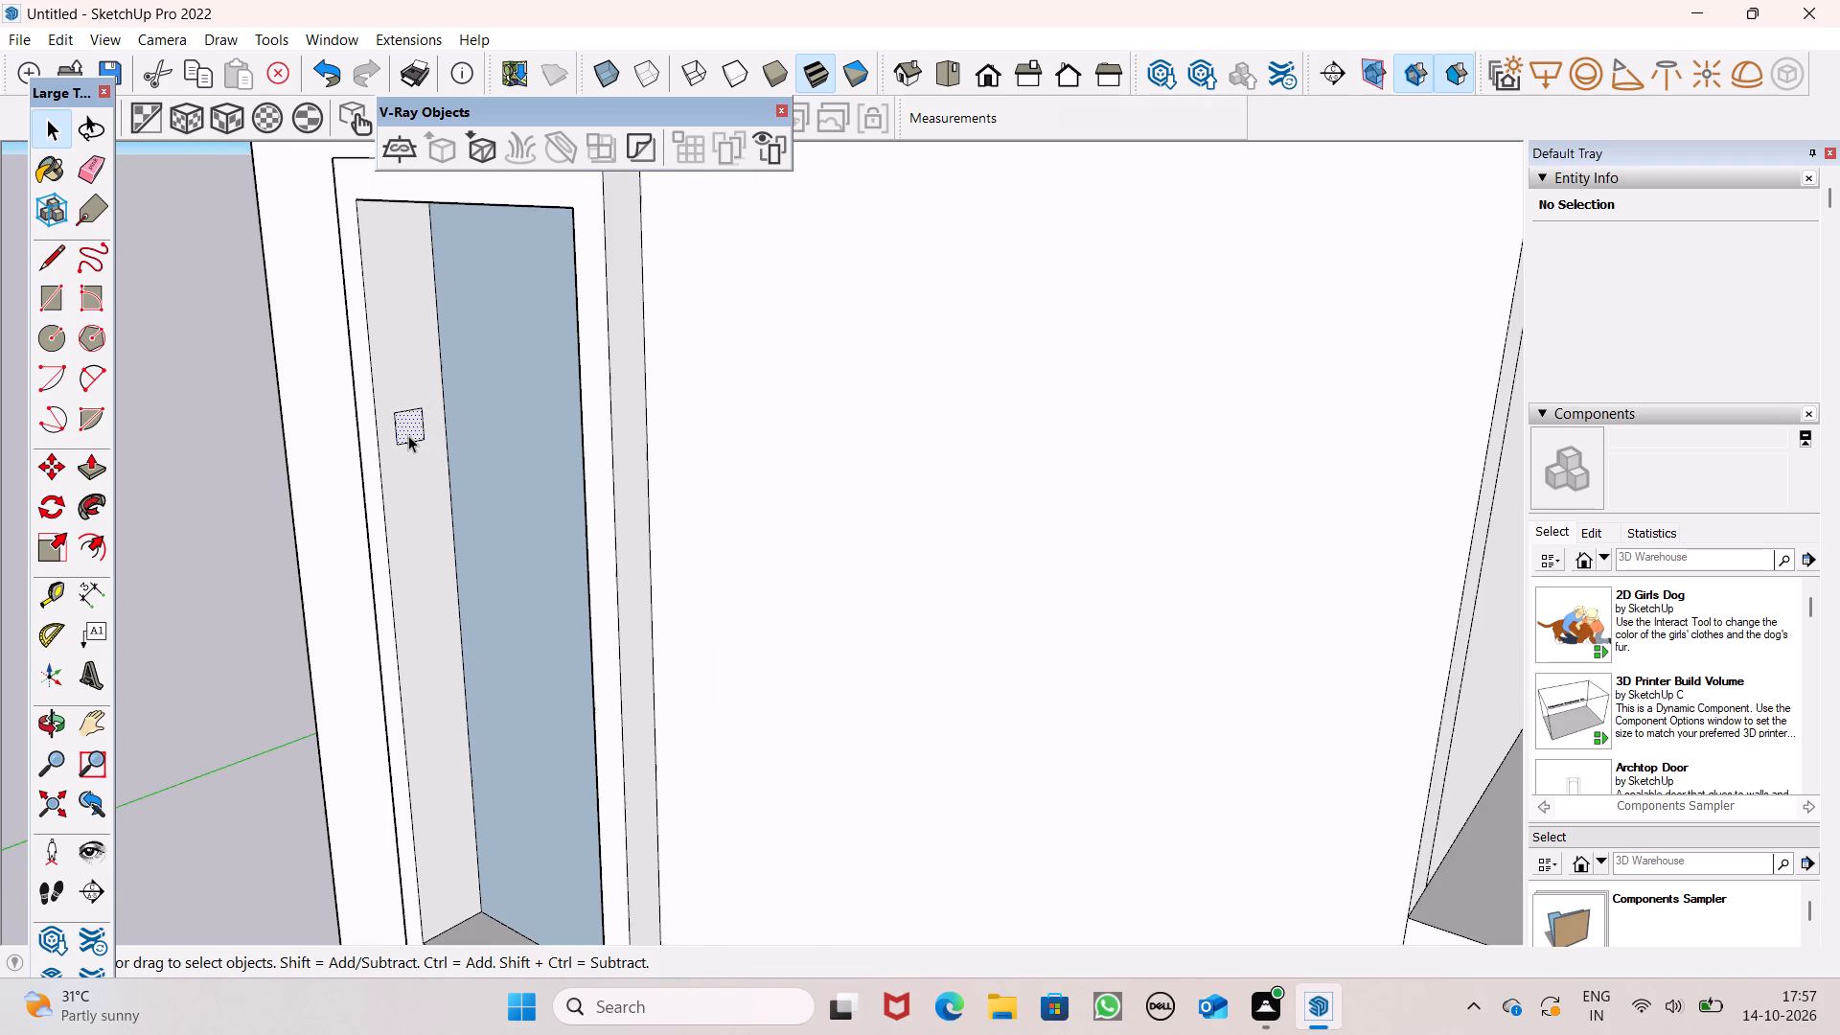
scroll(408, 434, "down", 4)
key("m")
key("Return")
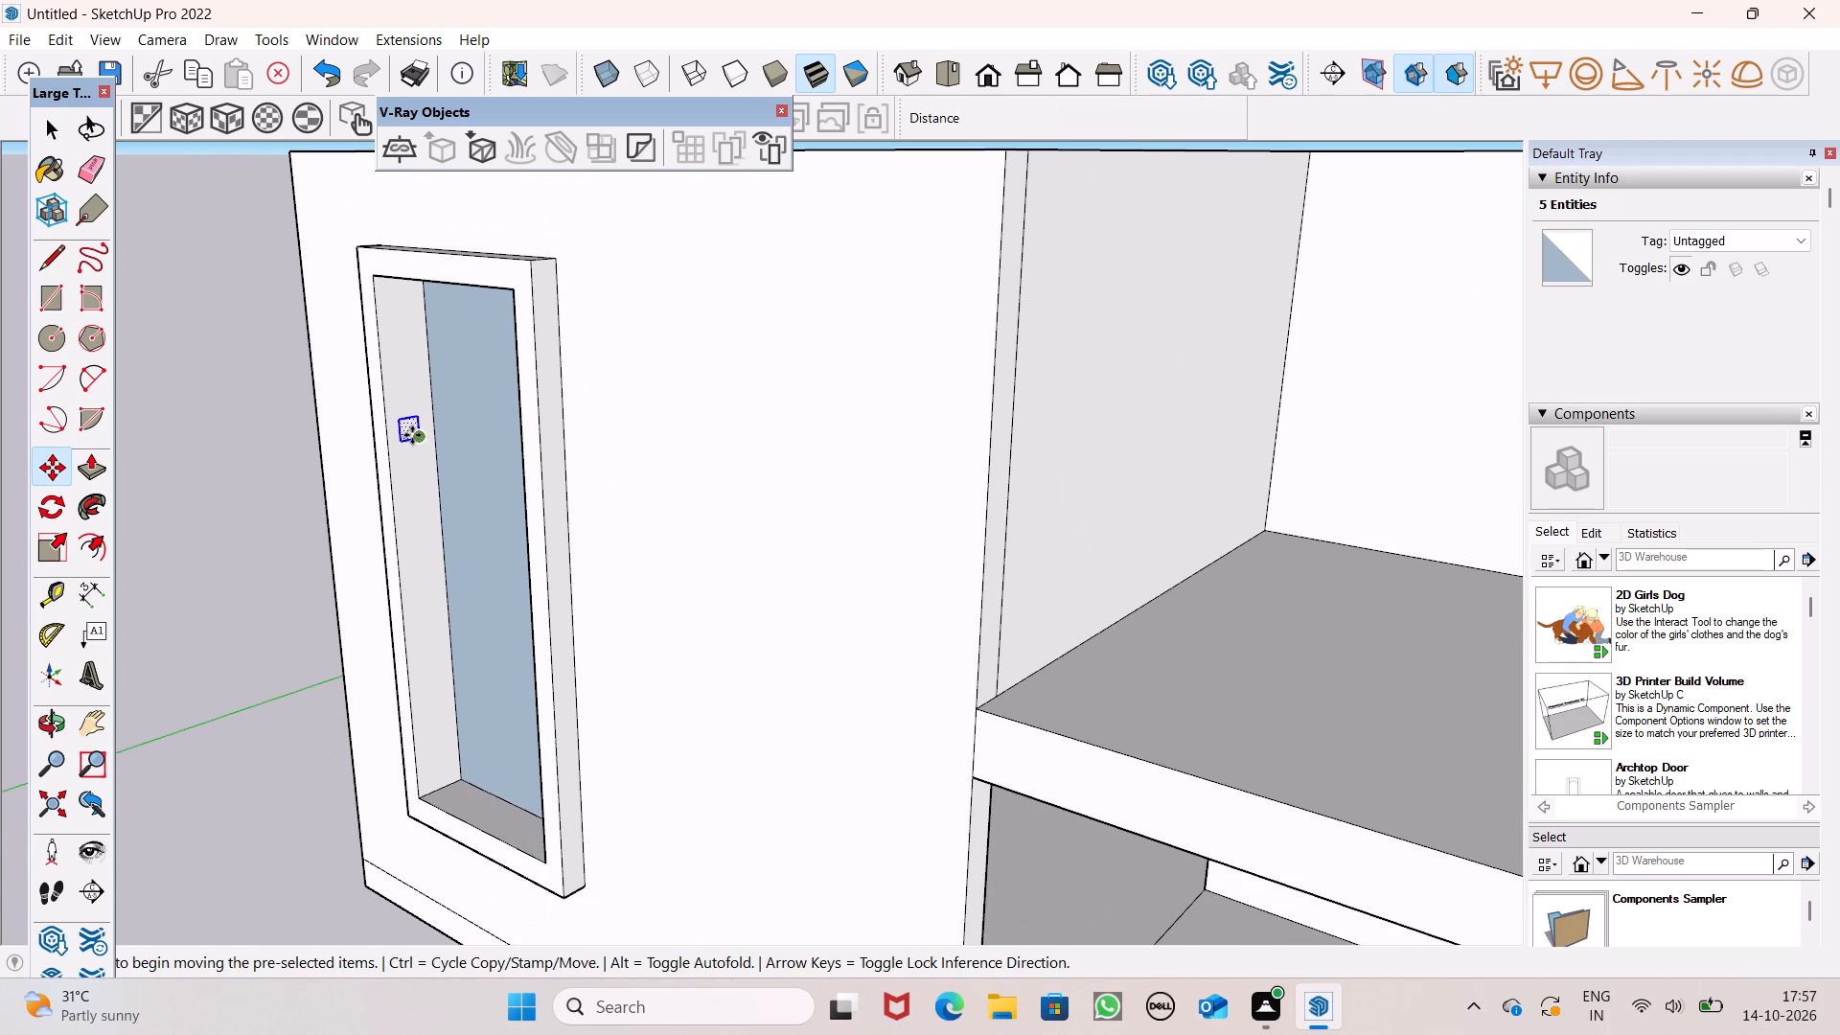
scroll(403, 504, "up", 2)
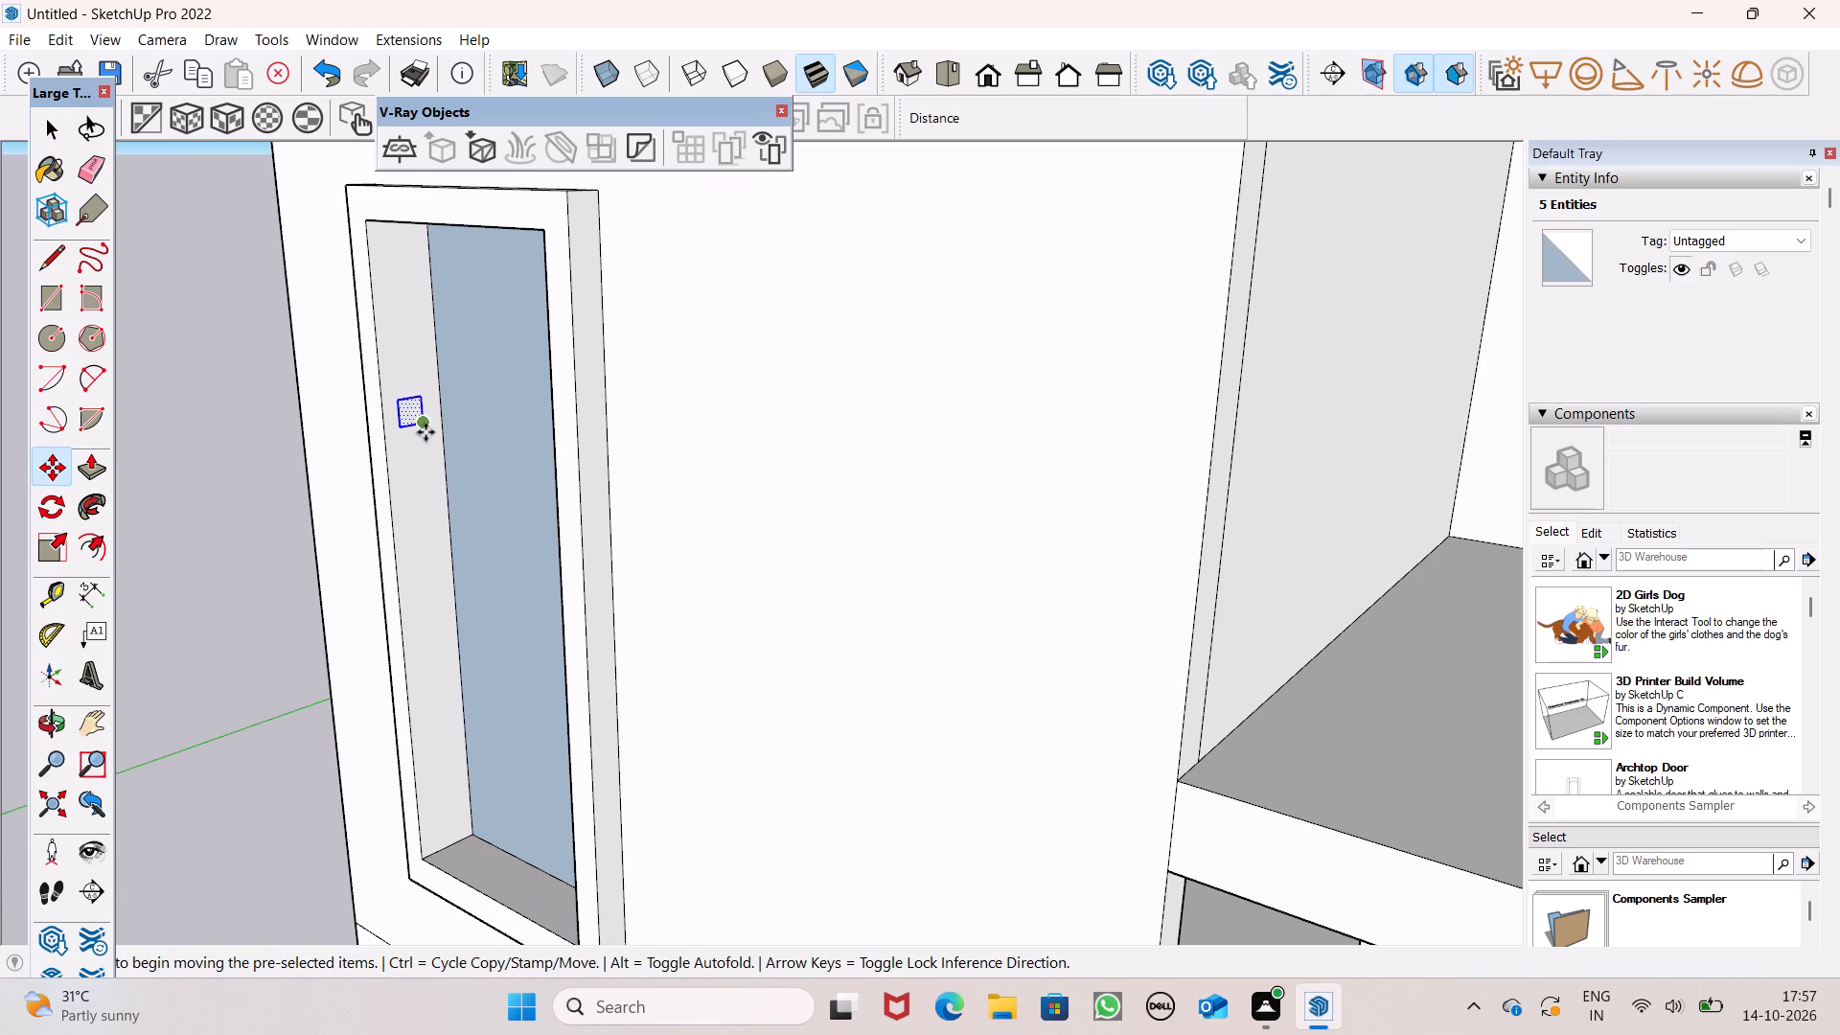
left_click_drag(425, 431, 445, 632)
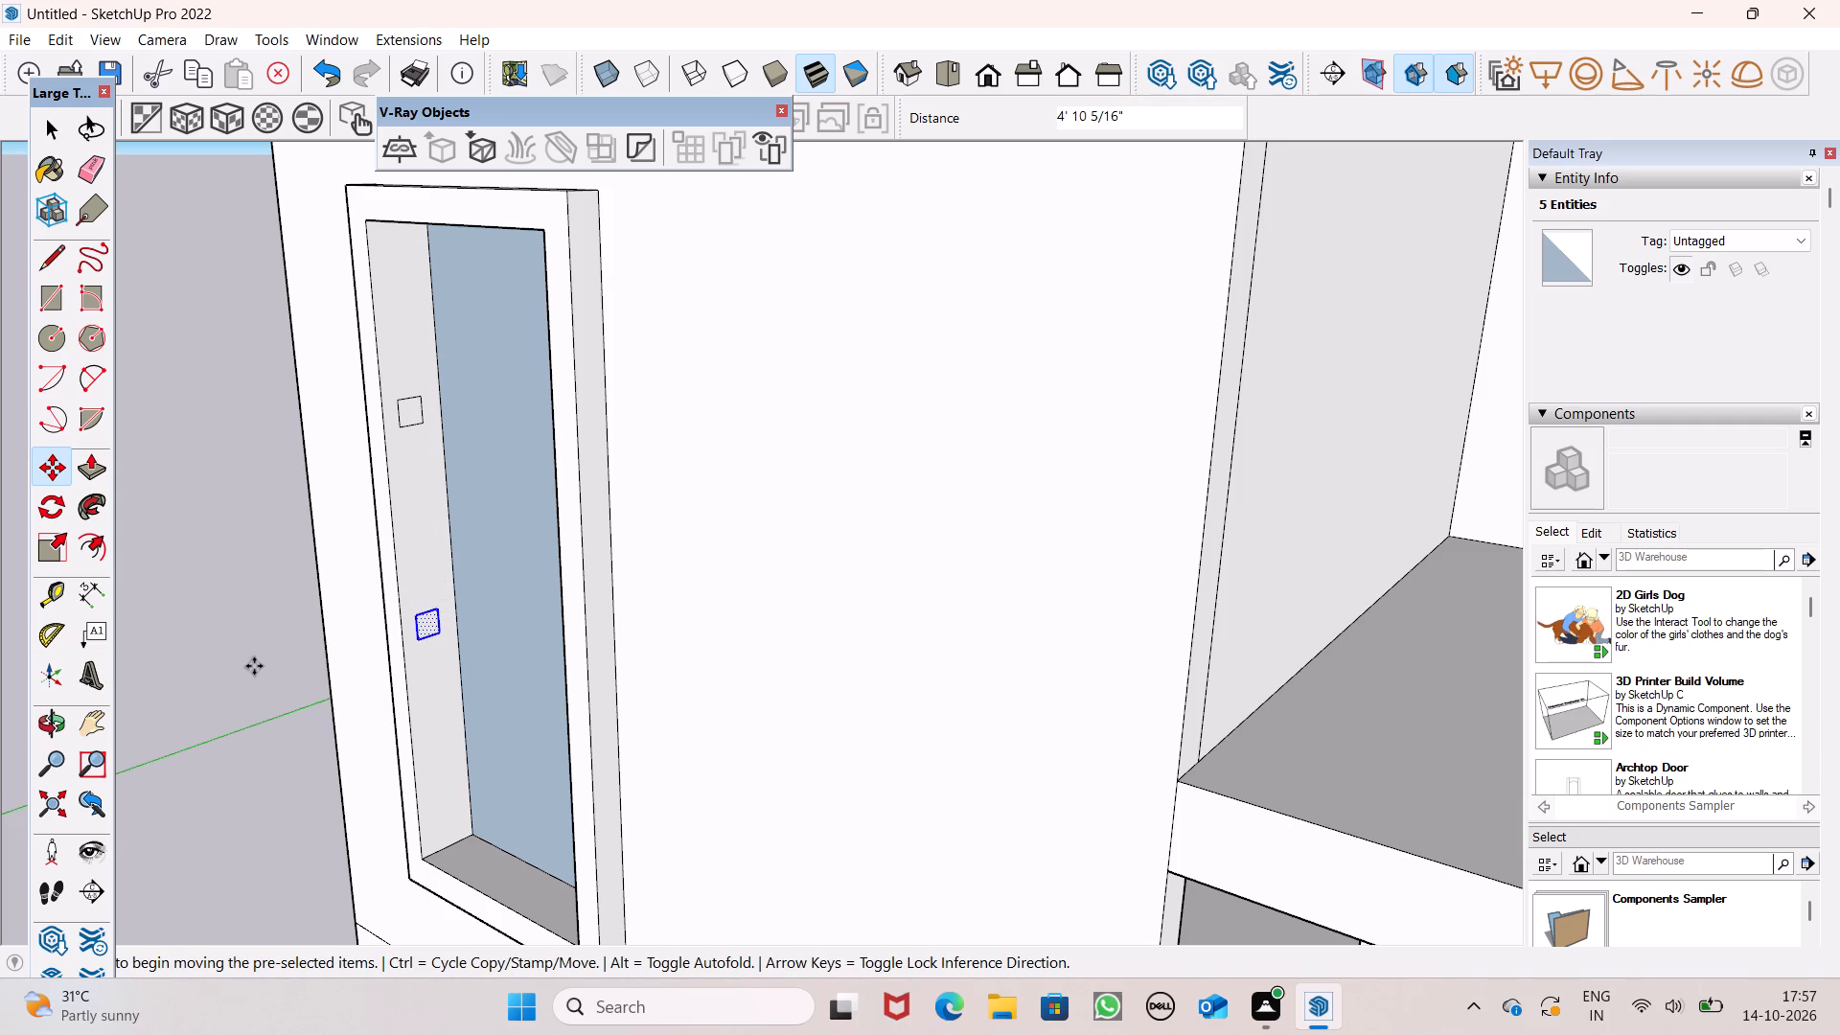
Move the copied square about 5 15/16" further down the side face and deselect it.
left_click(254, 664)
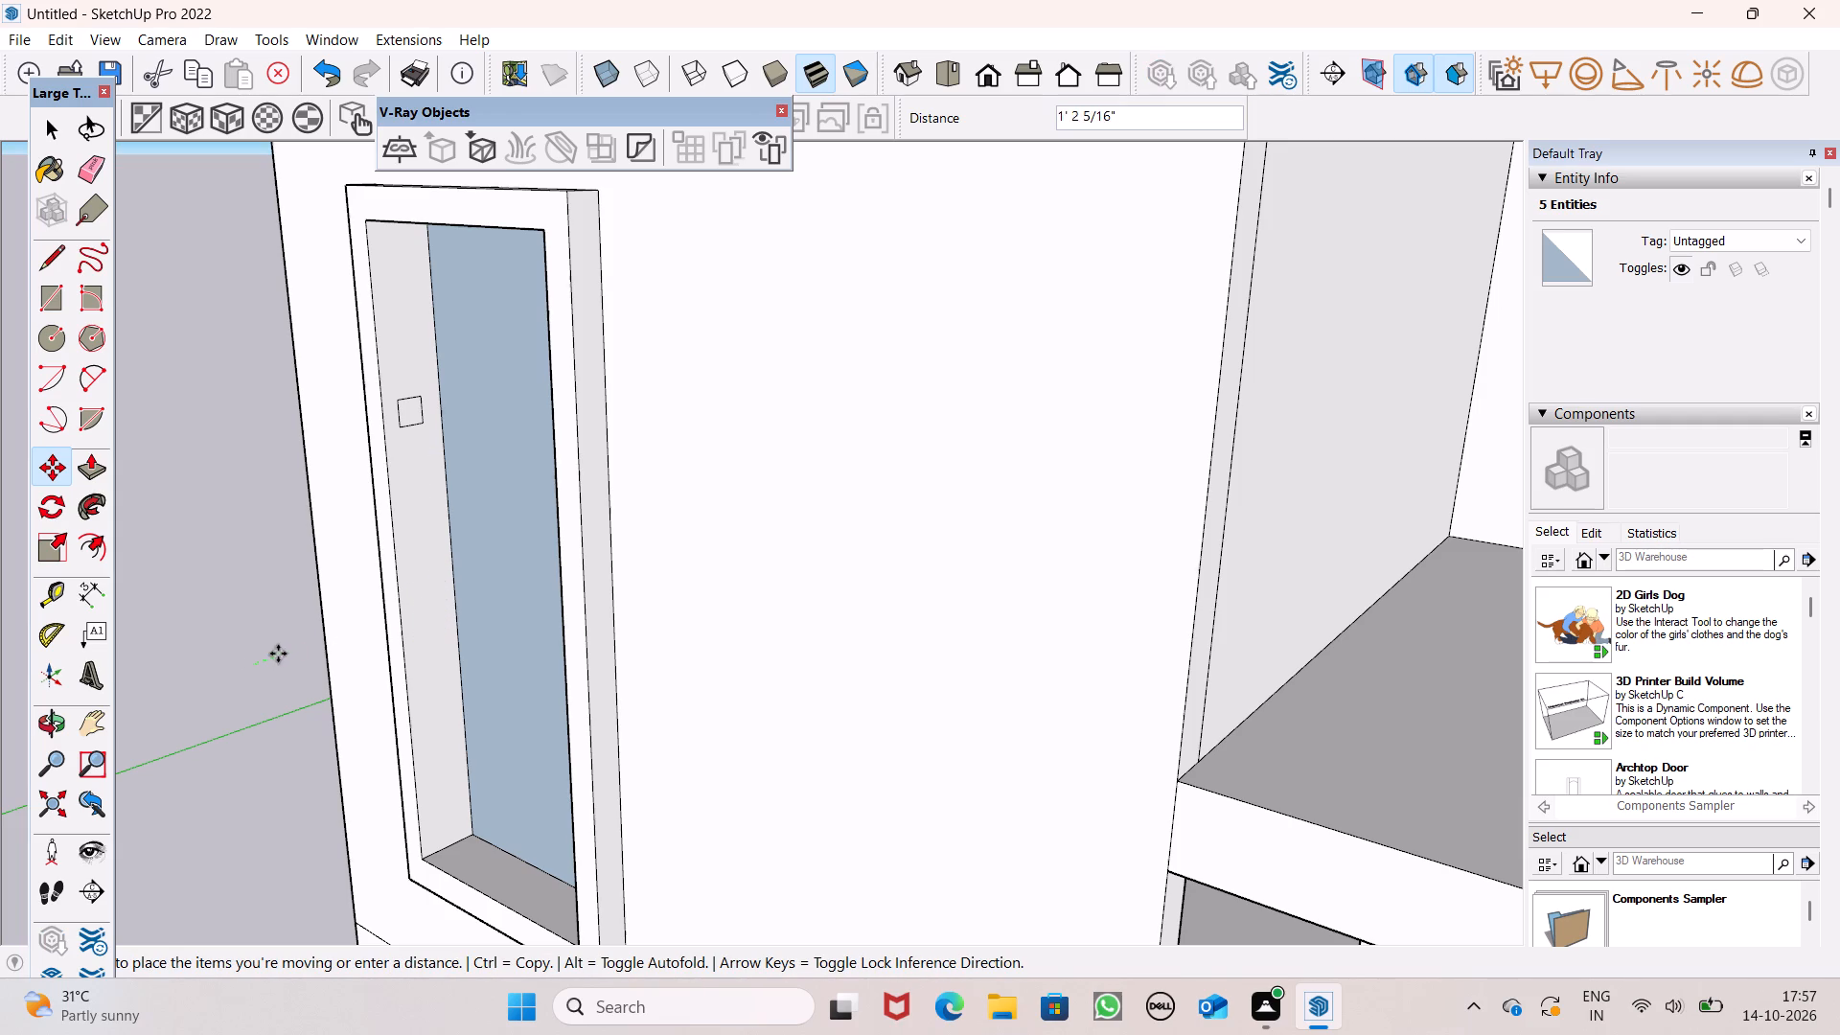
left_click(258, 674)
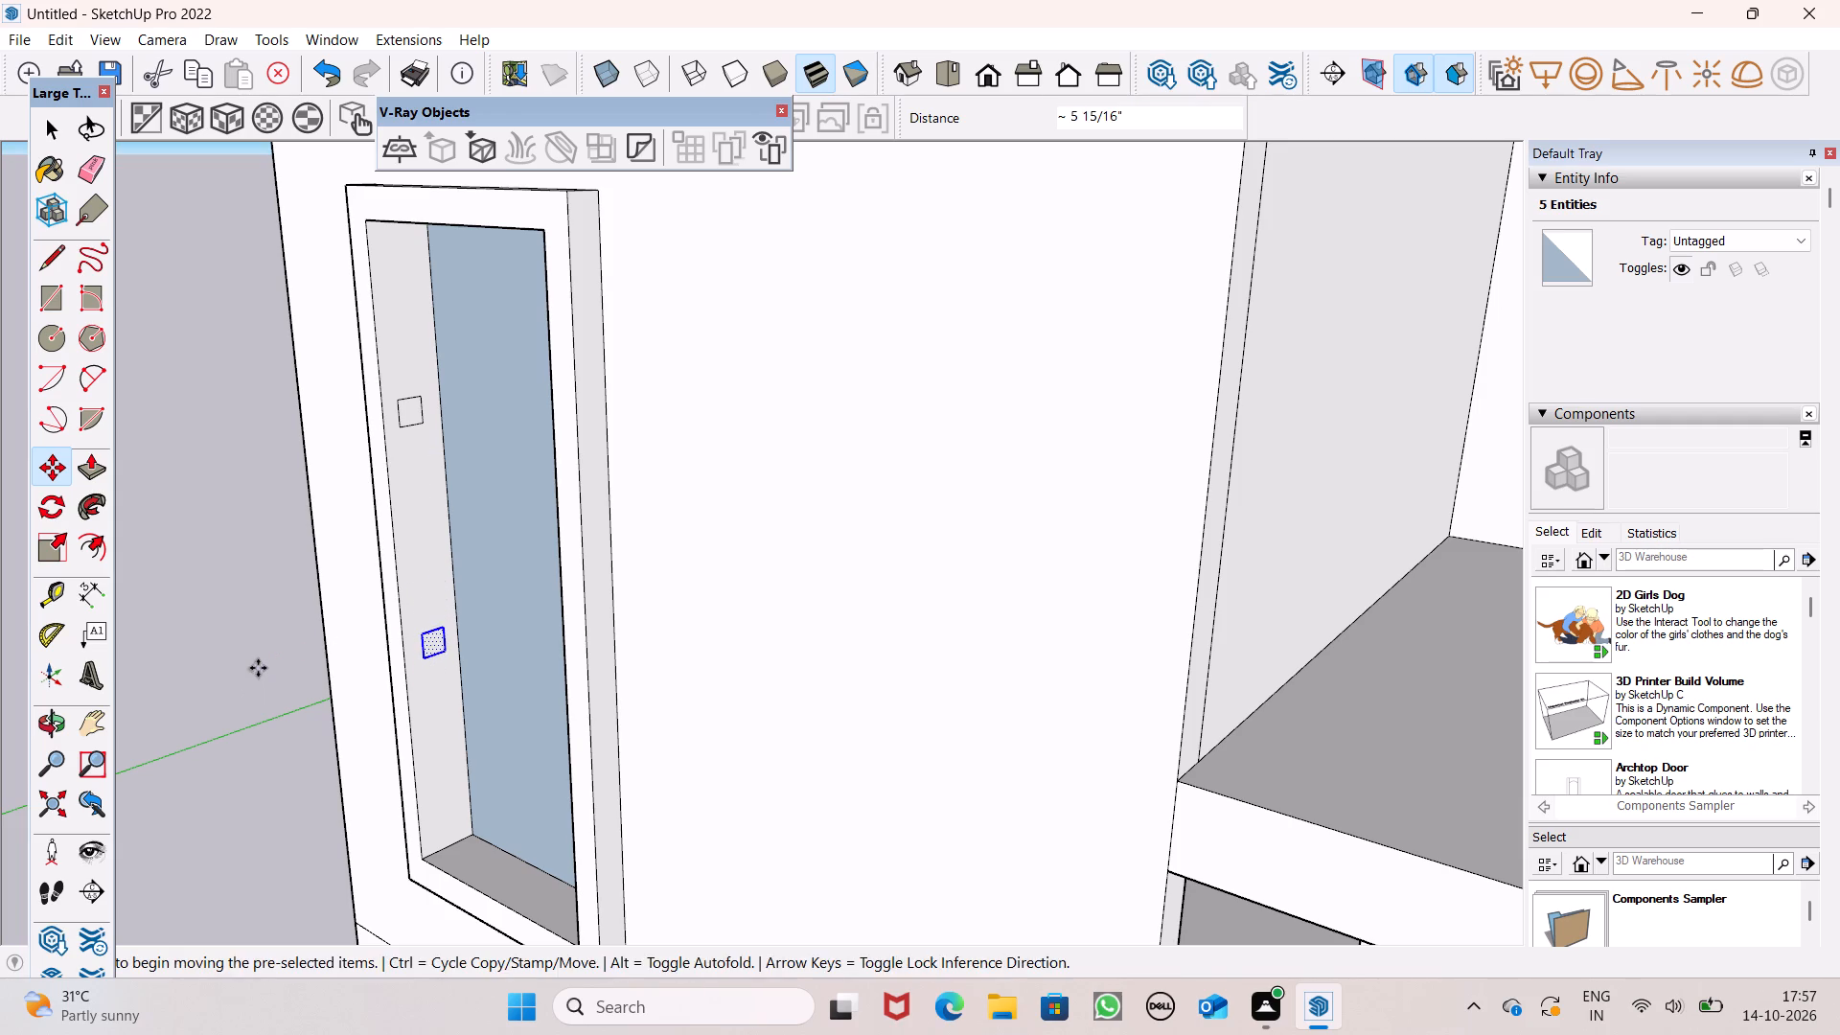
key("space")
left_click(258, 668)
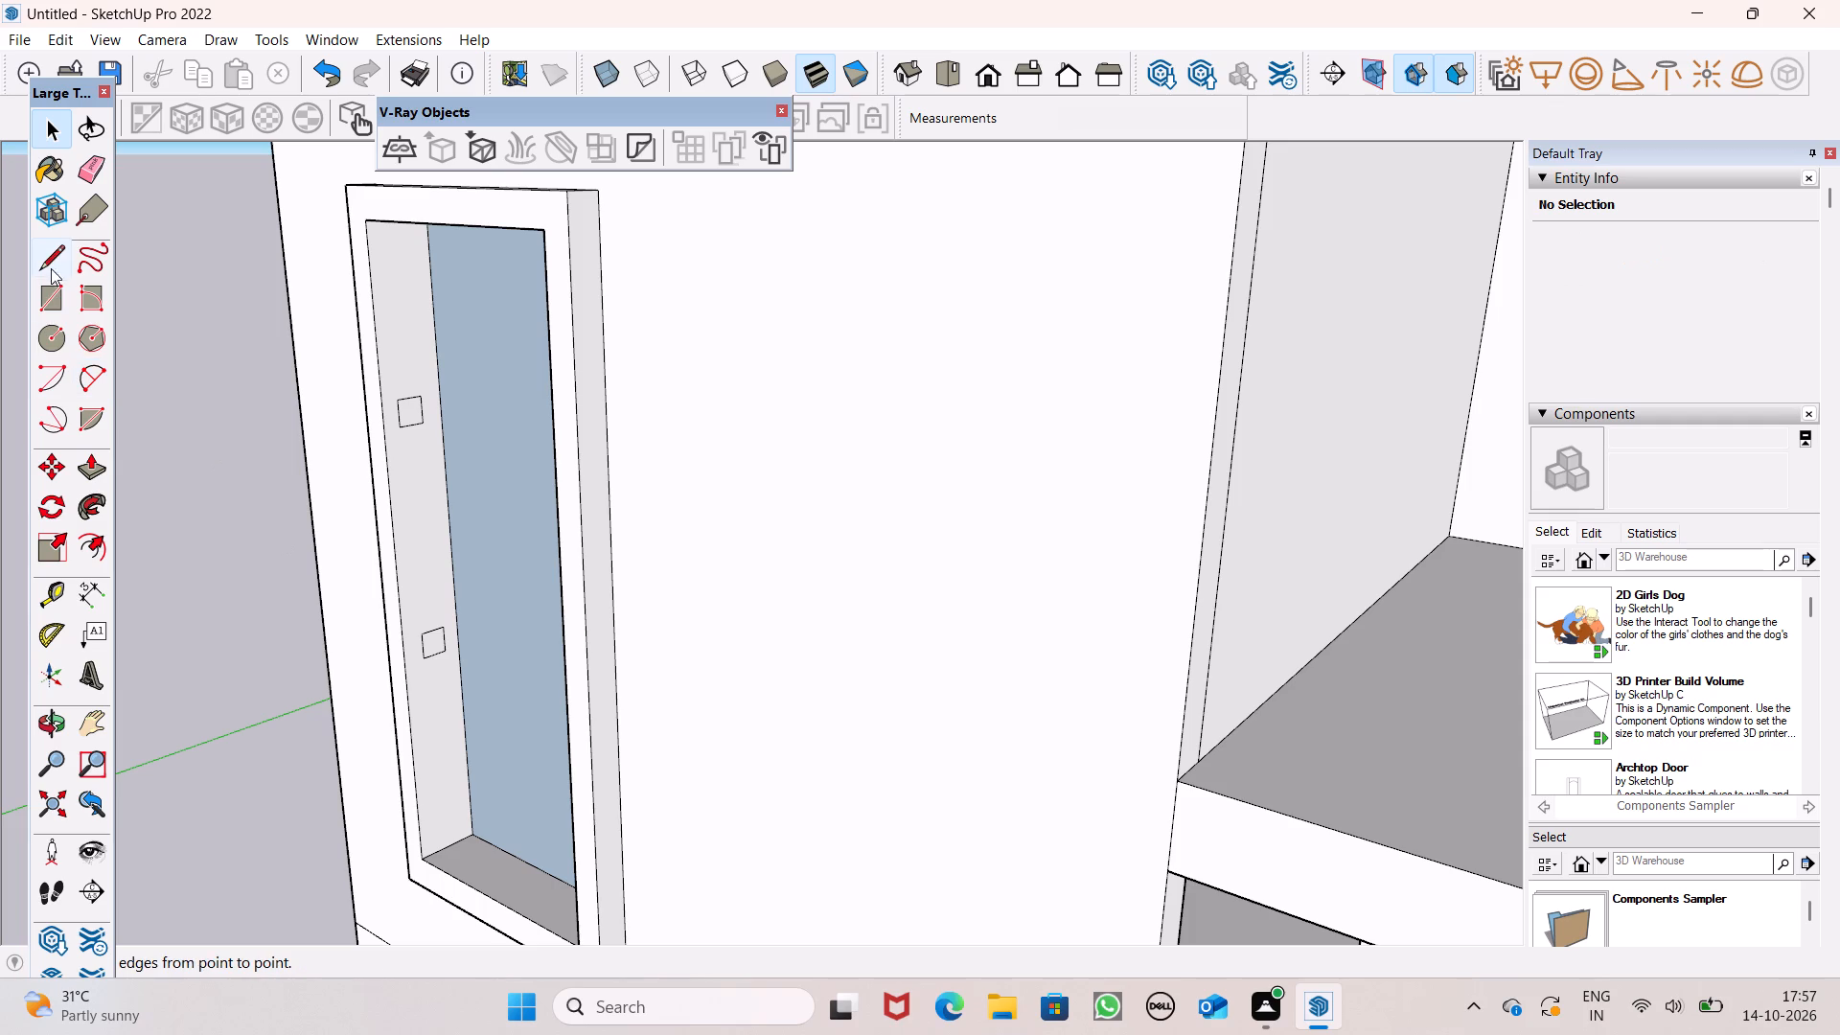
Push/Pull the upper small square about 5' 6 1/4" across the staircase window opening to form a crossbar.
left_click(105, 472)
middle_click_drag(300, 562, 350, 611)
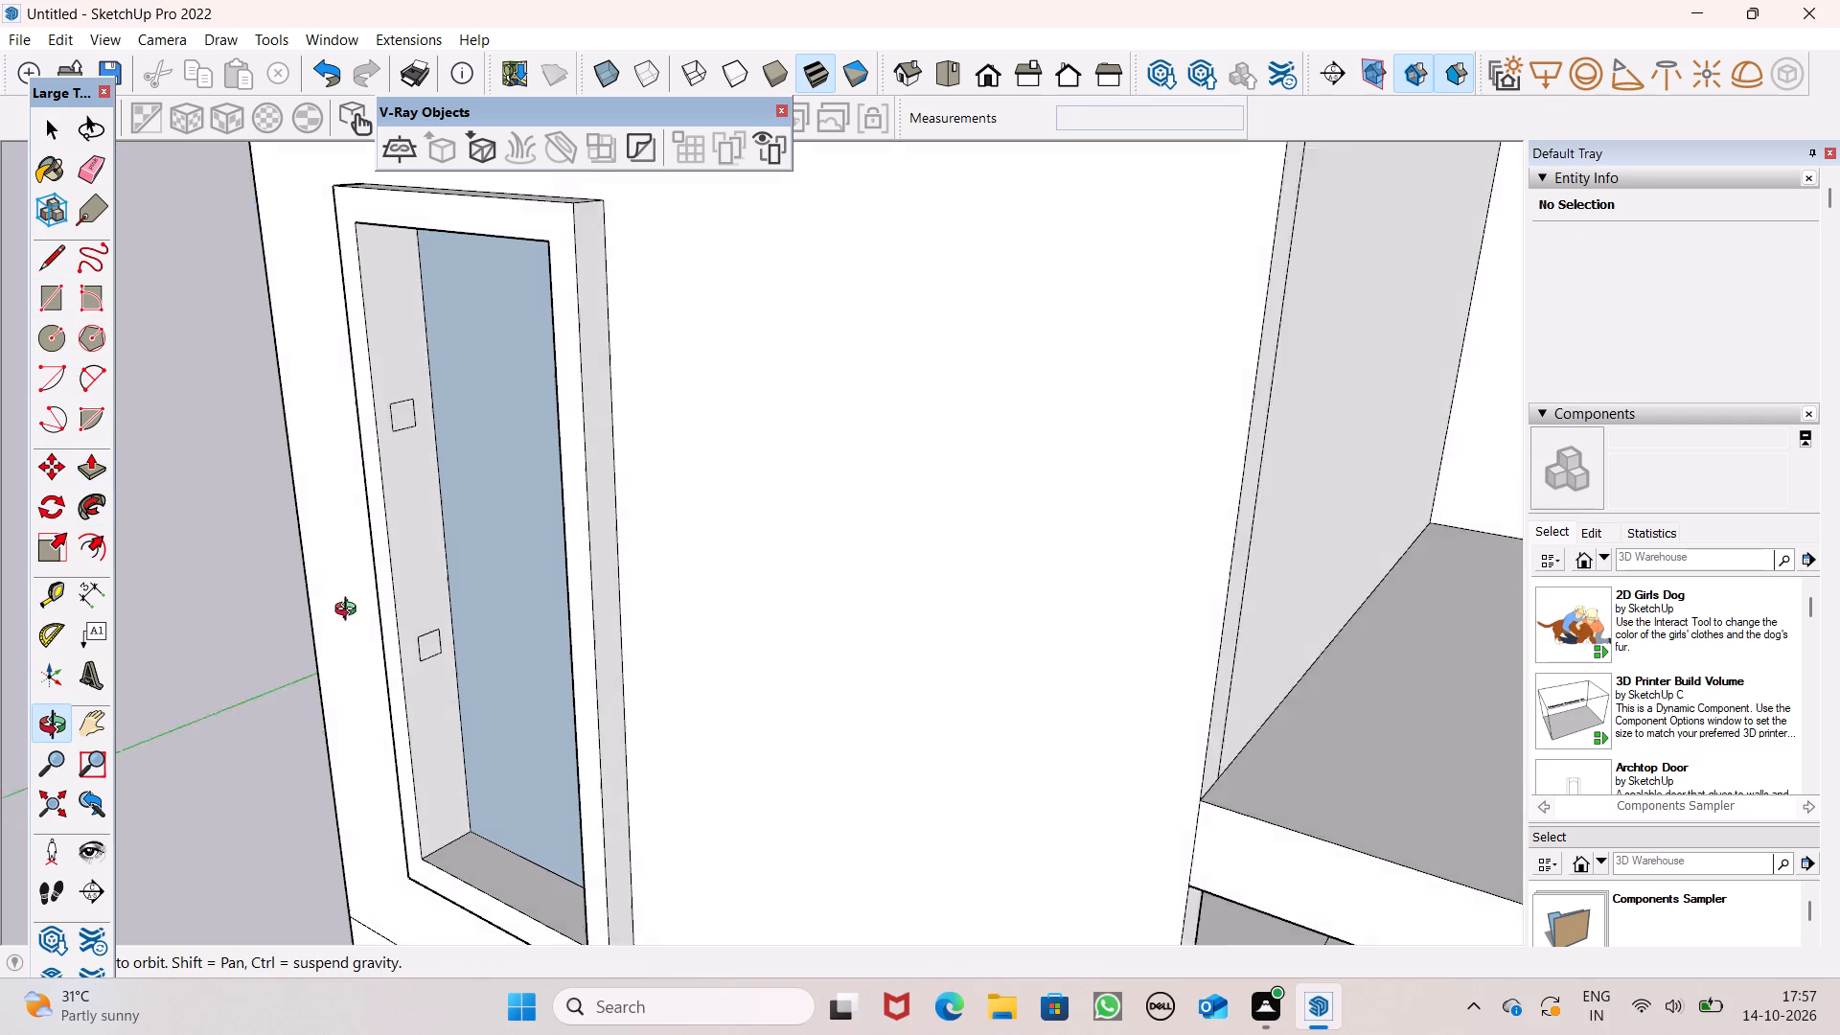
middle_click_drag(350, 611, 625, 658)
scroll(480, 529, "up", 5)
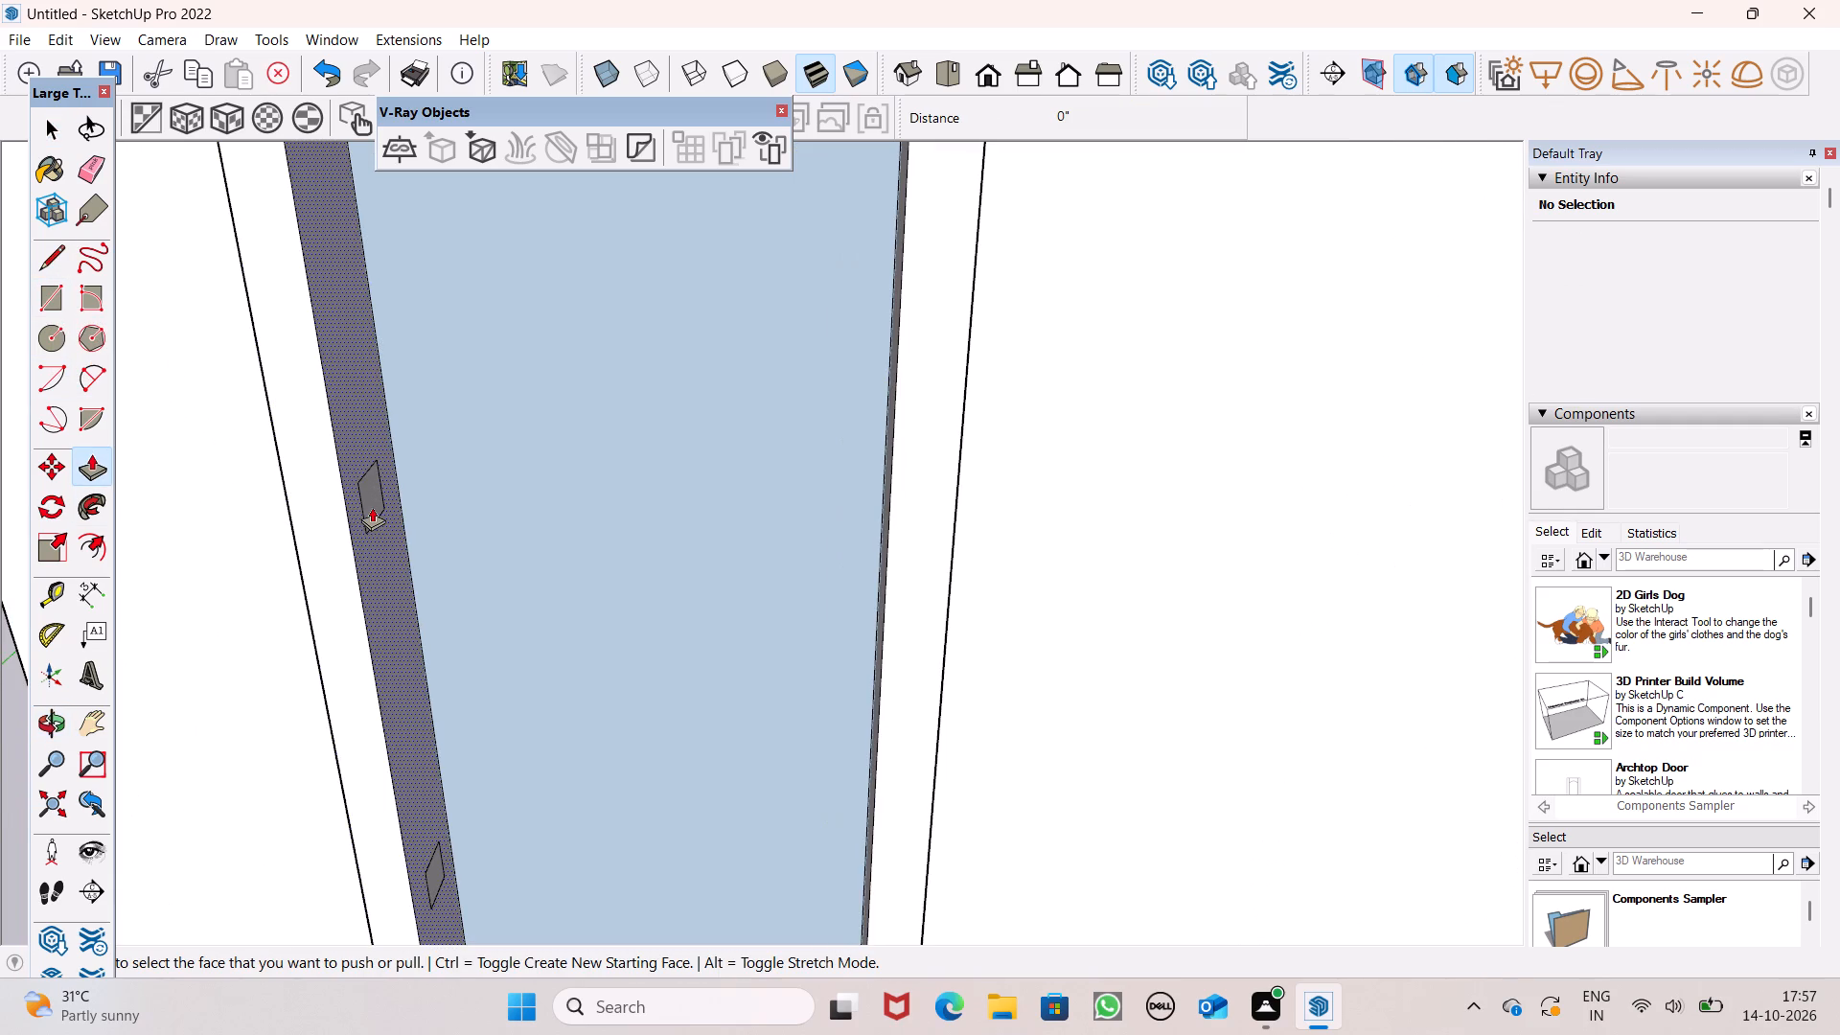
left_click_drag(372, 504, 895, 555)
scroll(661, 476, "down", 3)
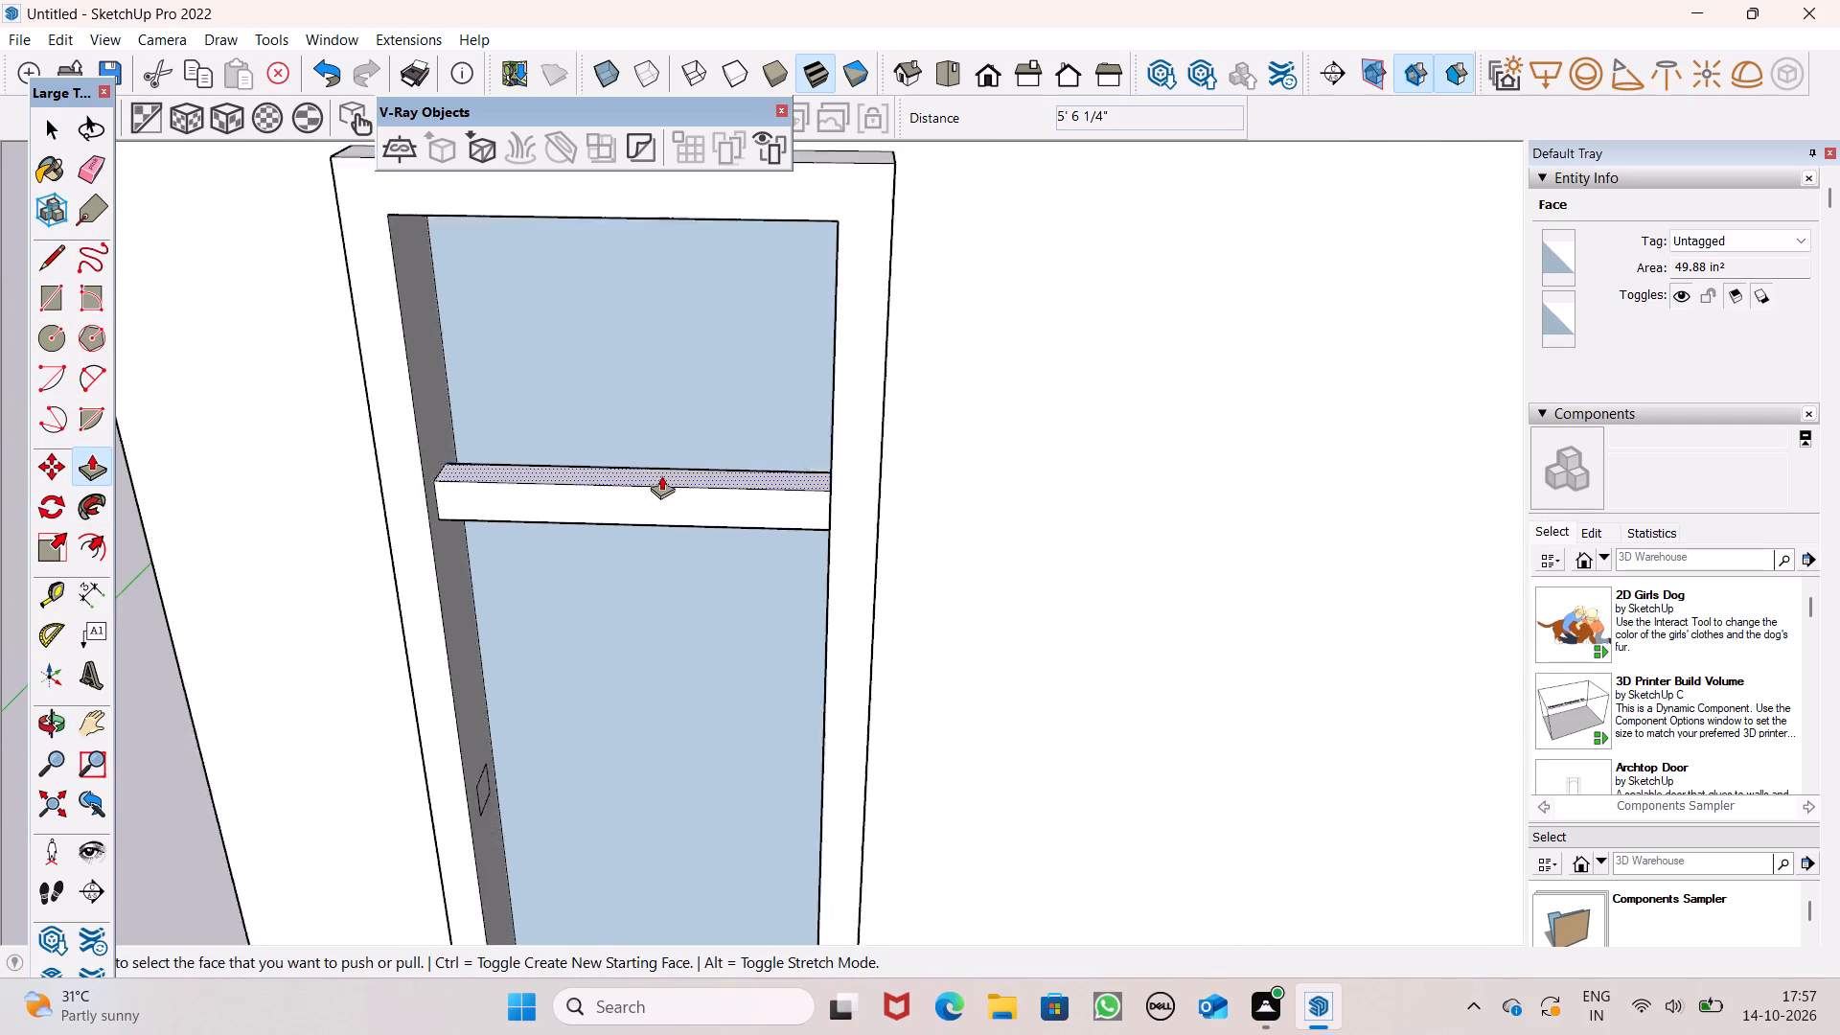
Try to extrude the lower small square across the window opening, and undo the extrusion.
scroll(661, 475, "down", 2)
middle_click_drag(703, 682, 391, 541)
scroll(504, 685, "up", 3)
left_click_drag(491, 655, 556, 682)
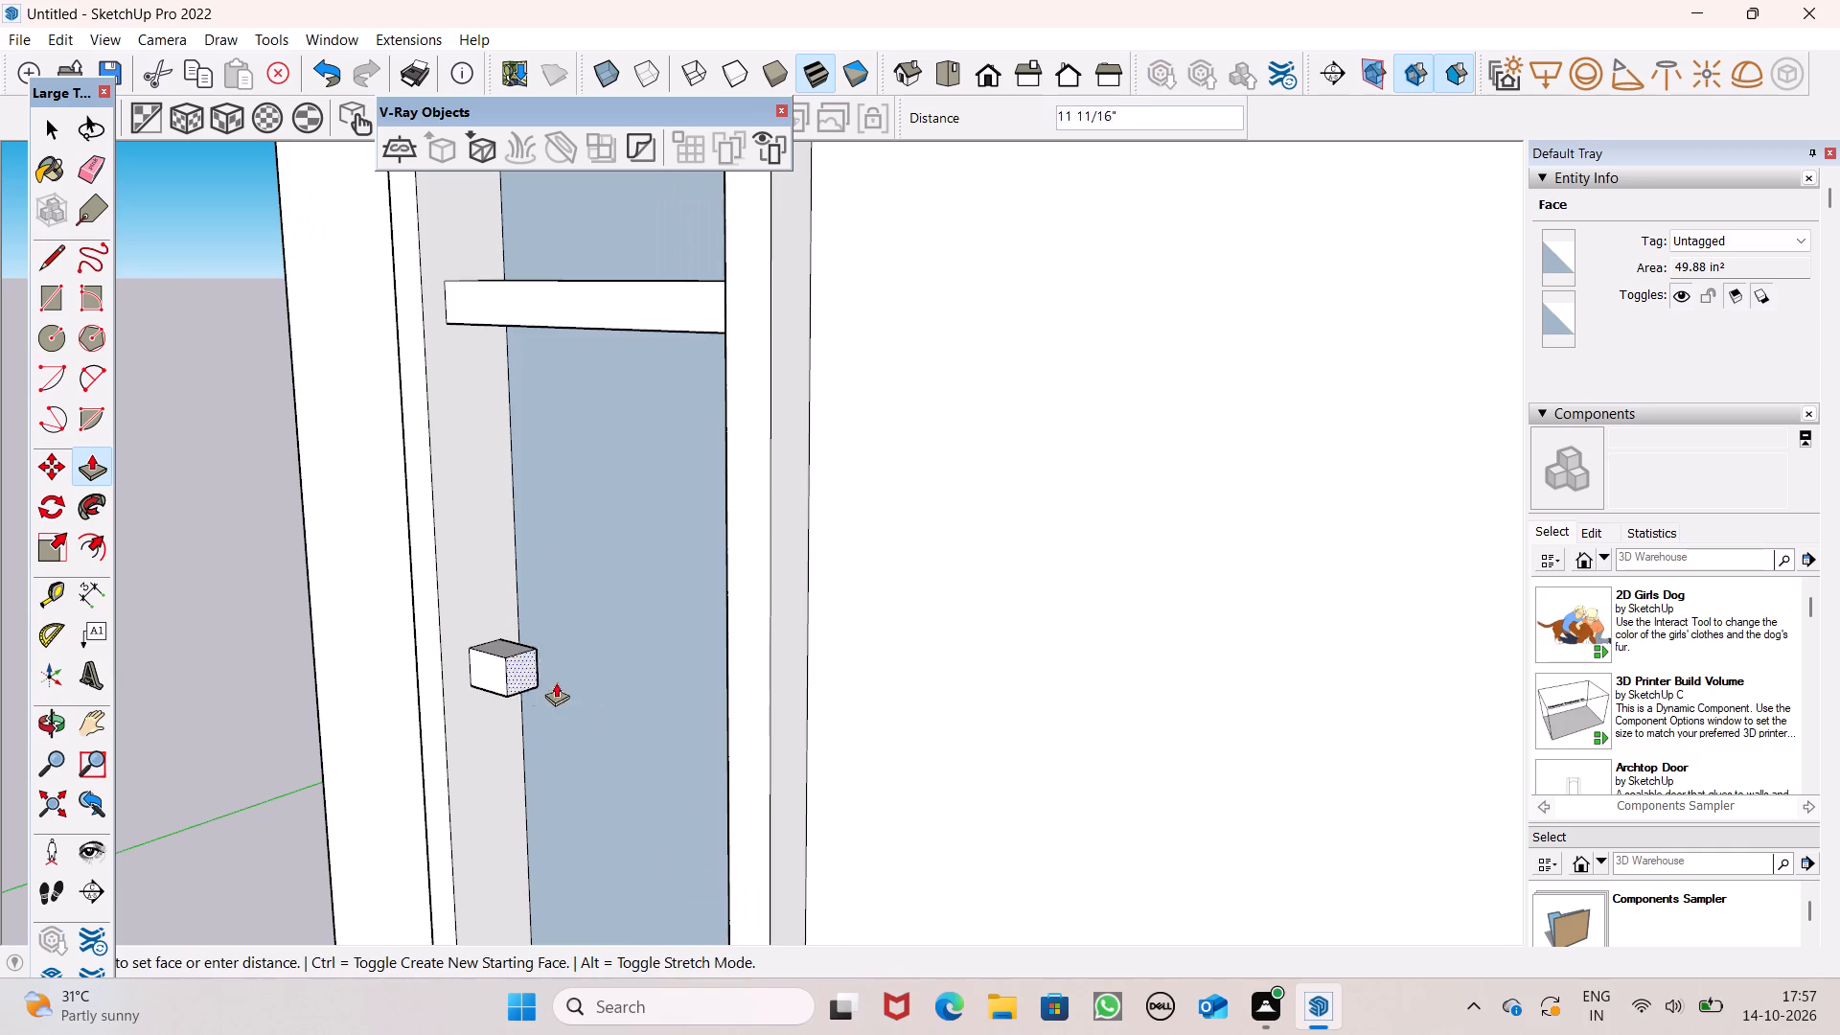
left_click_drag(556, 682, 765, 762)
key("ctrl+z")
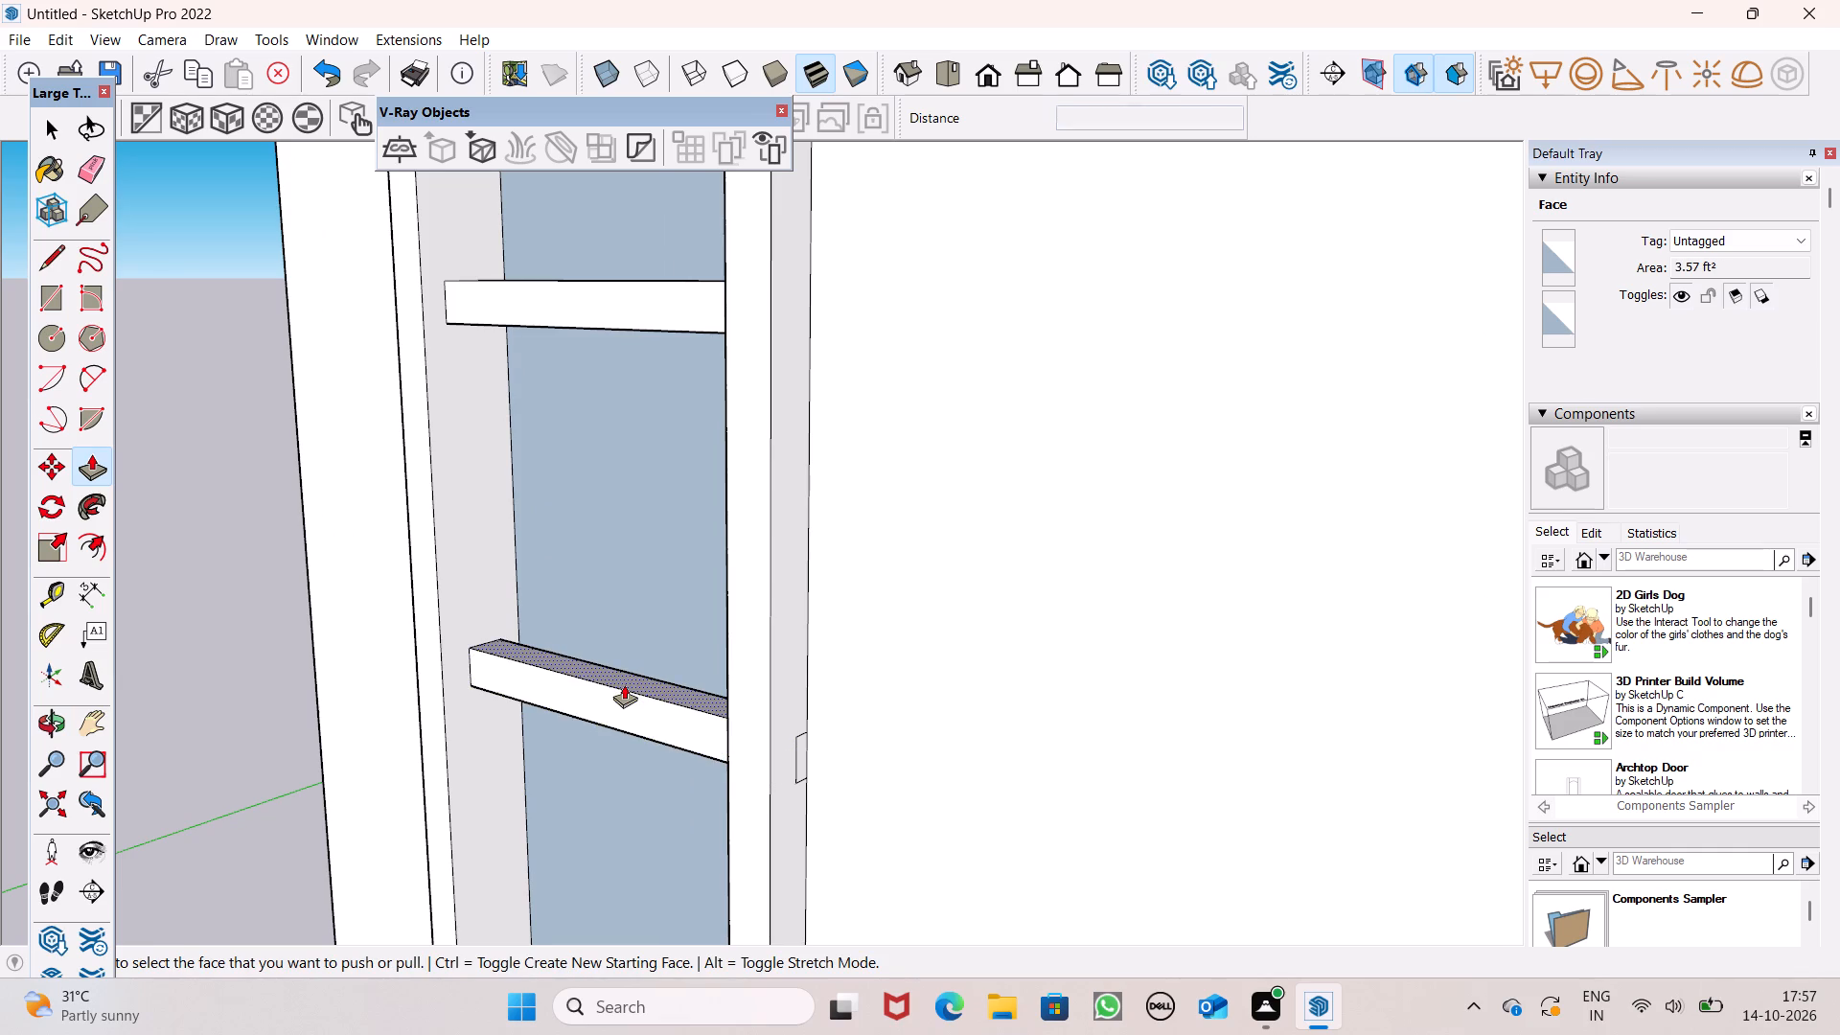
Push/Pull the lower small square about 5' 5" across the window opening to form the second crossbar.
middle_click_drag(678, 760, 1086, 807)
middle_click_drag(990, 811, 824, 848)
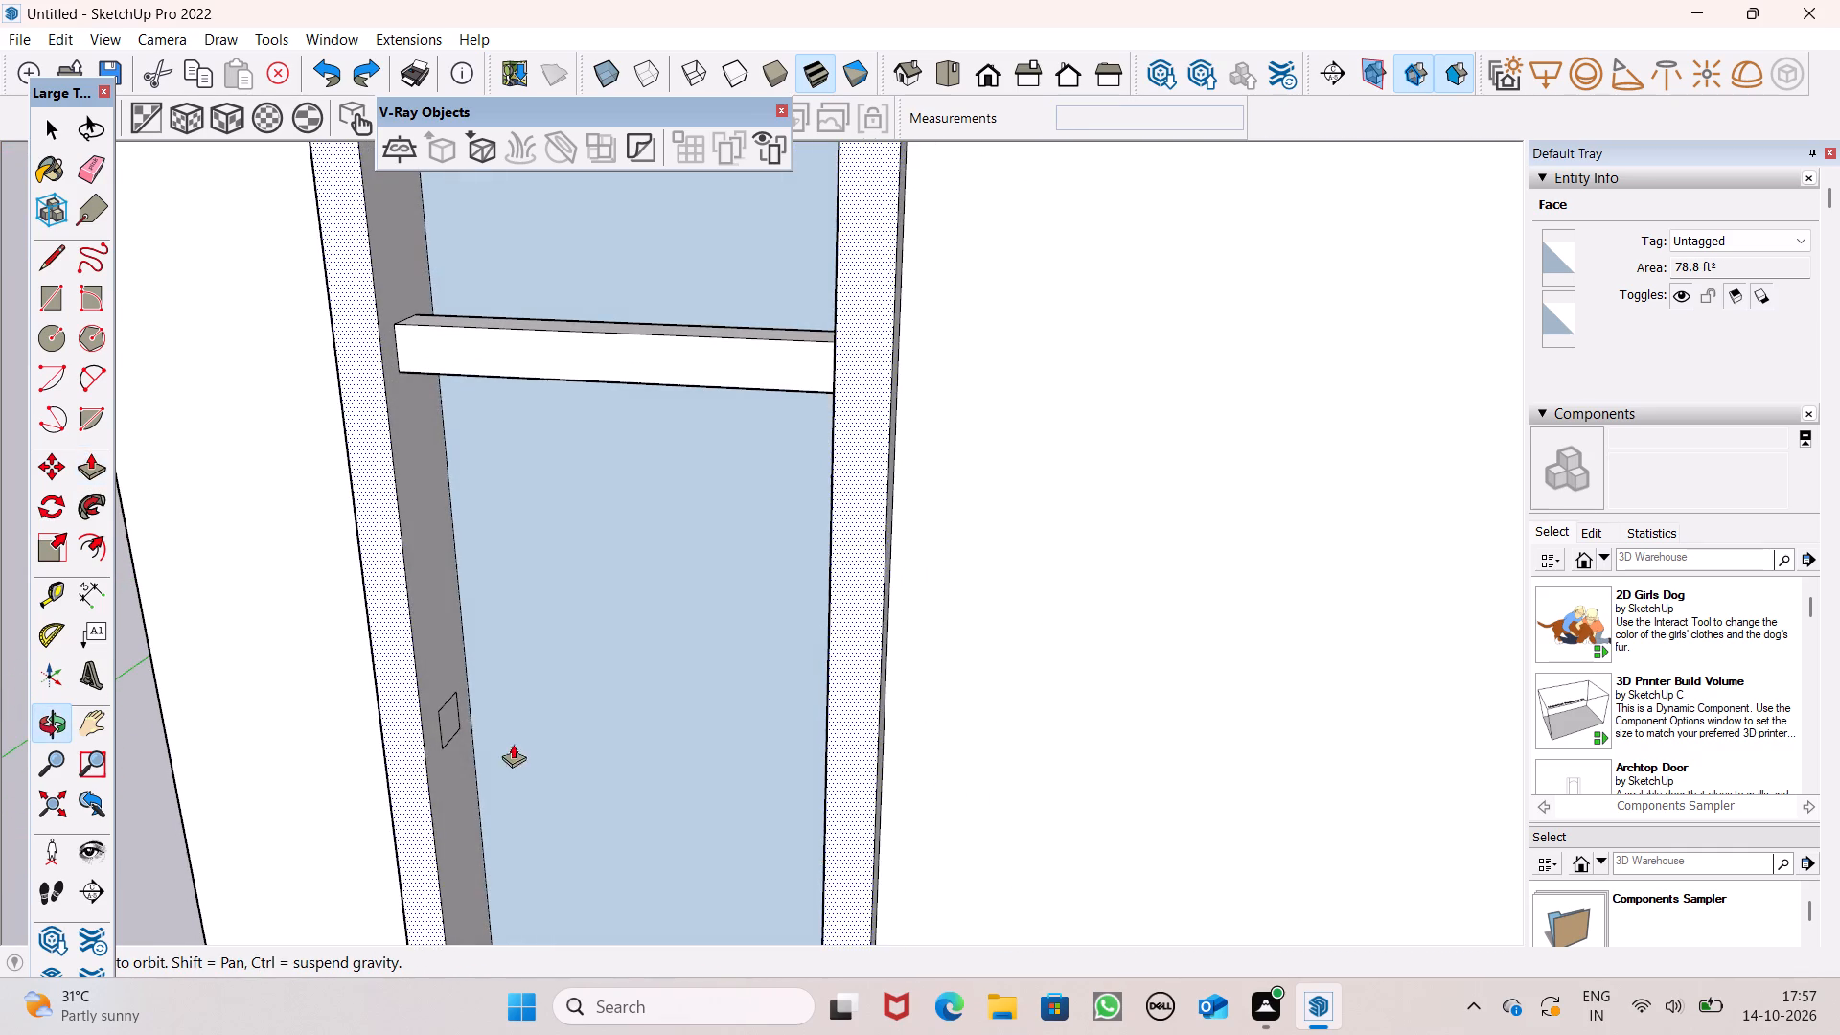
left_click_drag(450, 721, 822, 793)
middle_click_drag(790, 816, 983, 813)
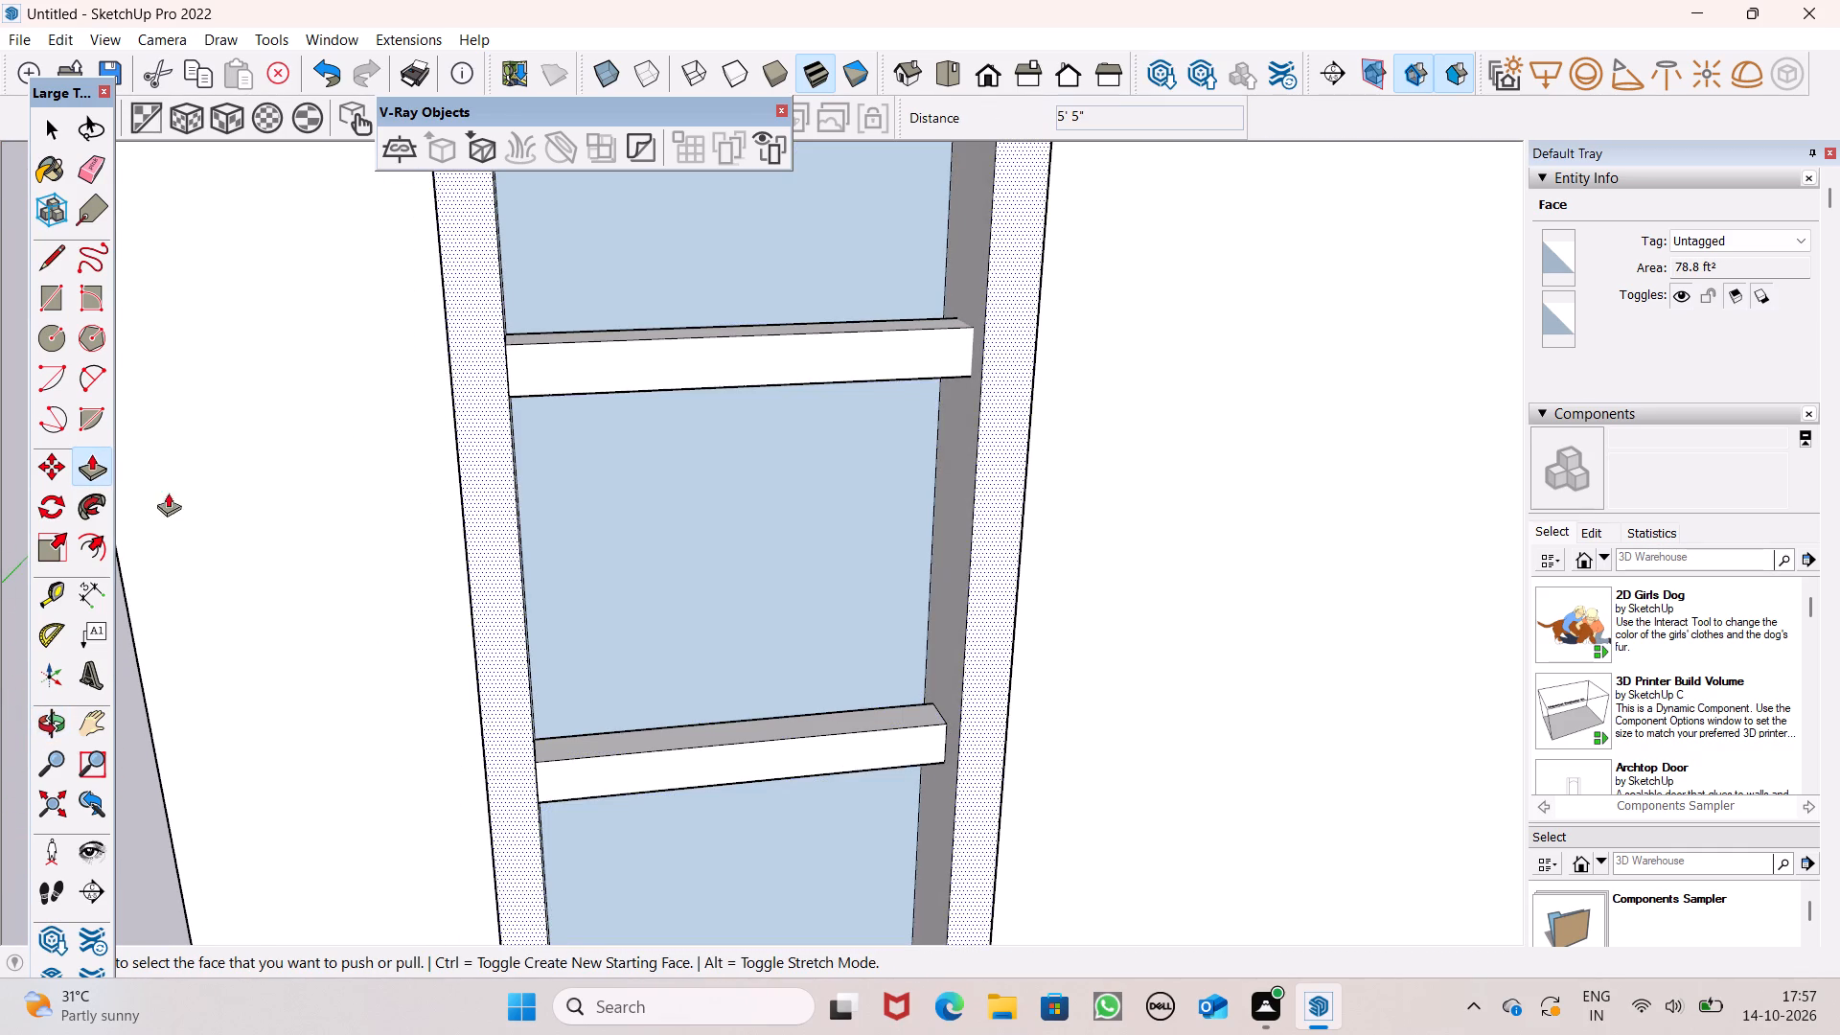
key("space")
Paint the staircase window's pane with Translucent Glass Blue from the Glass and Mirrors materials.
scroll(1037, 466, "down", 3)
middle_click_drag(981, 600, 931, 570)
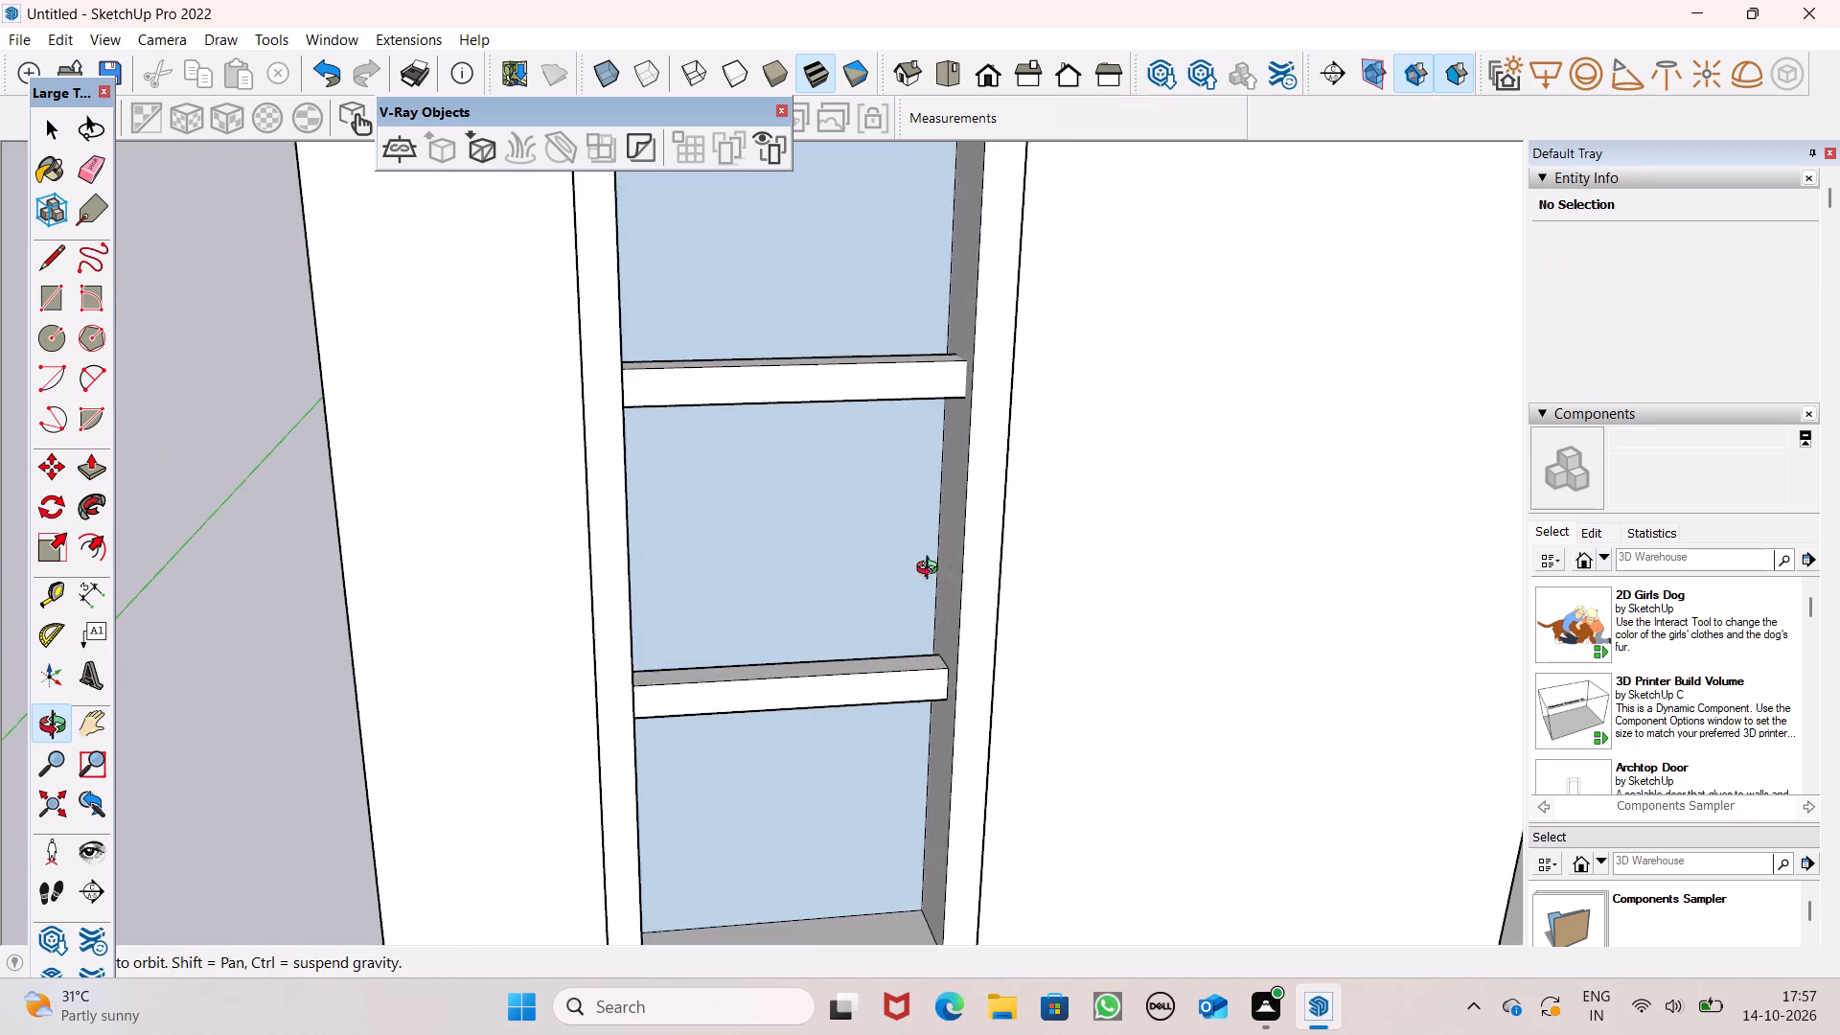
middle_click_drag(931, 570, 778, 509)
scroll(1029, 592, "down", 6)
scroll(1627, 715, "down", 3)
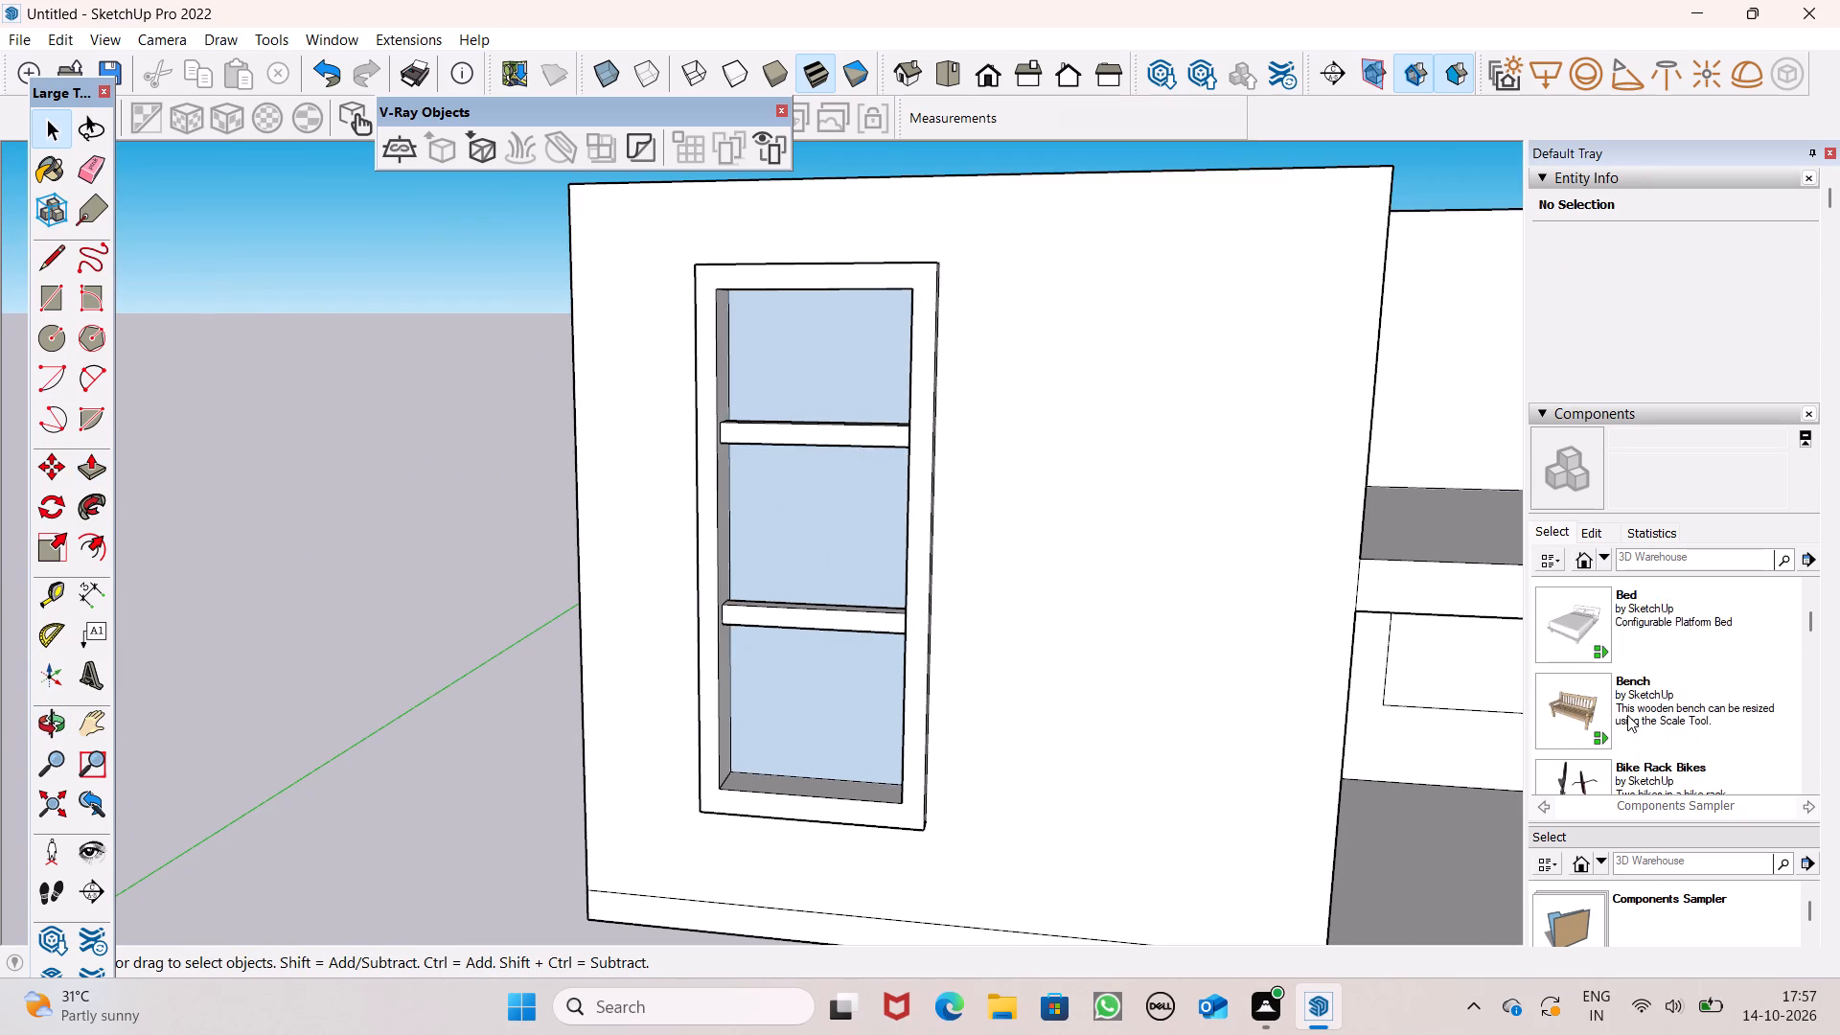
scroll(1627, 715, "down", 12)
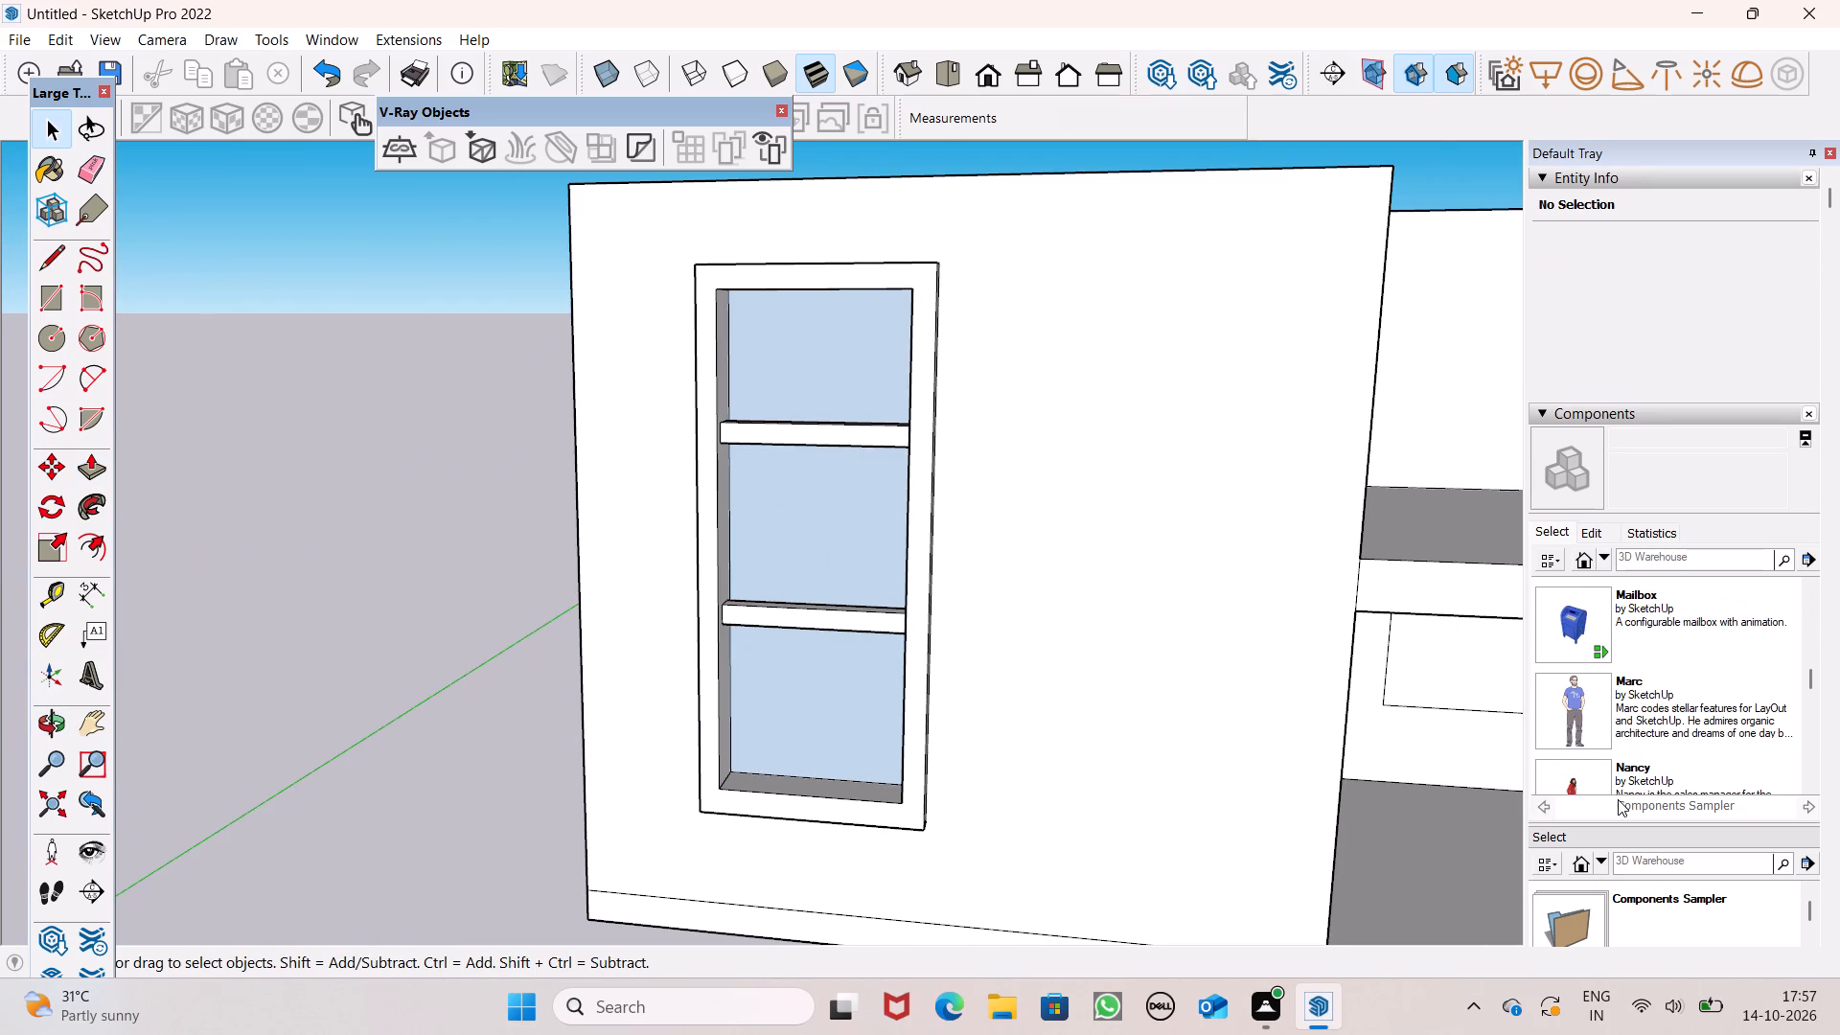
scroll(1618, 799, "down", 1)
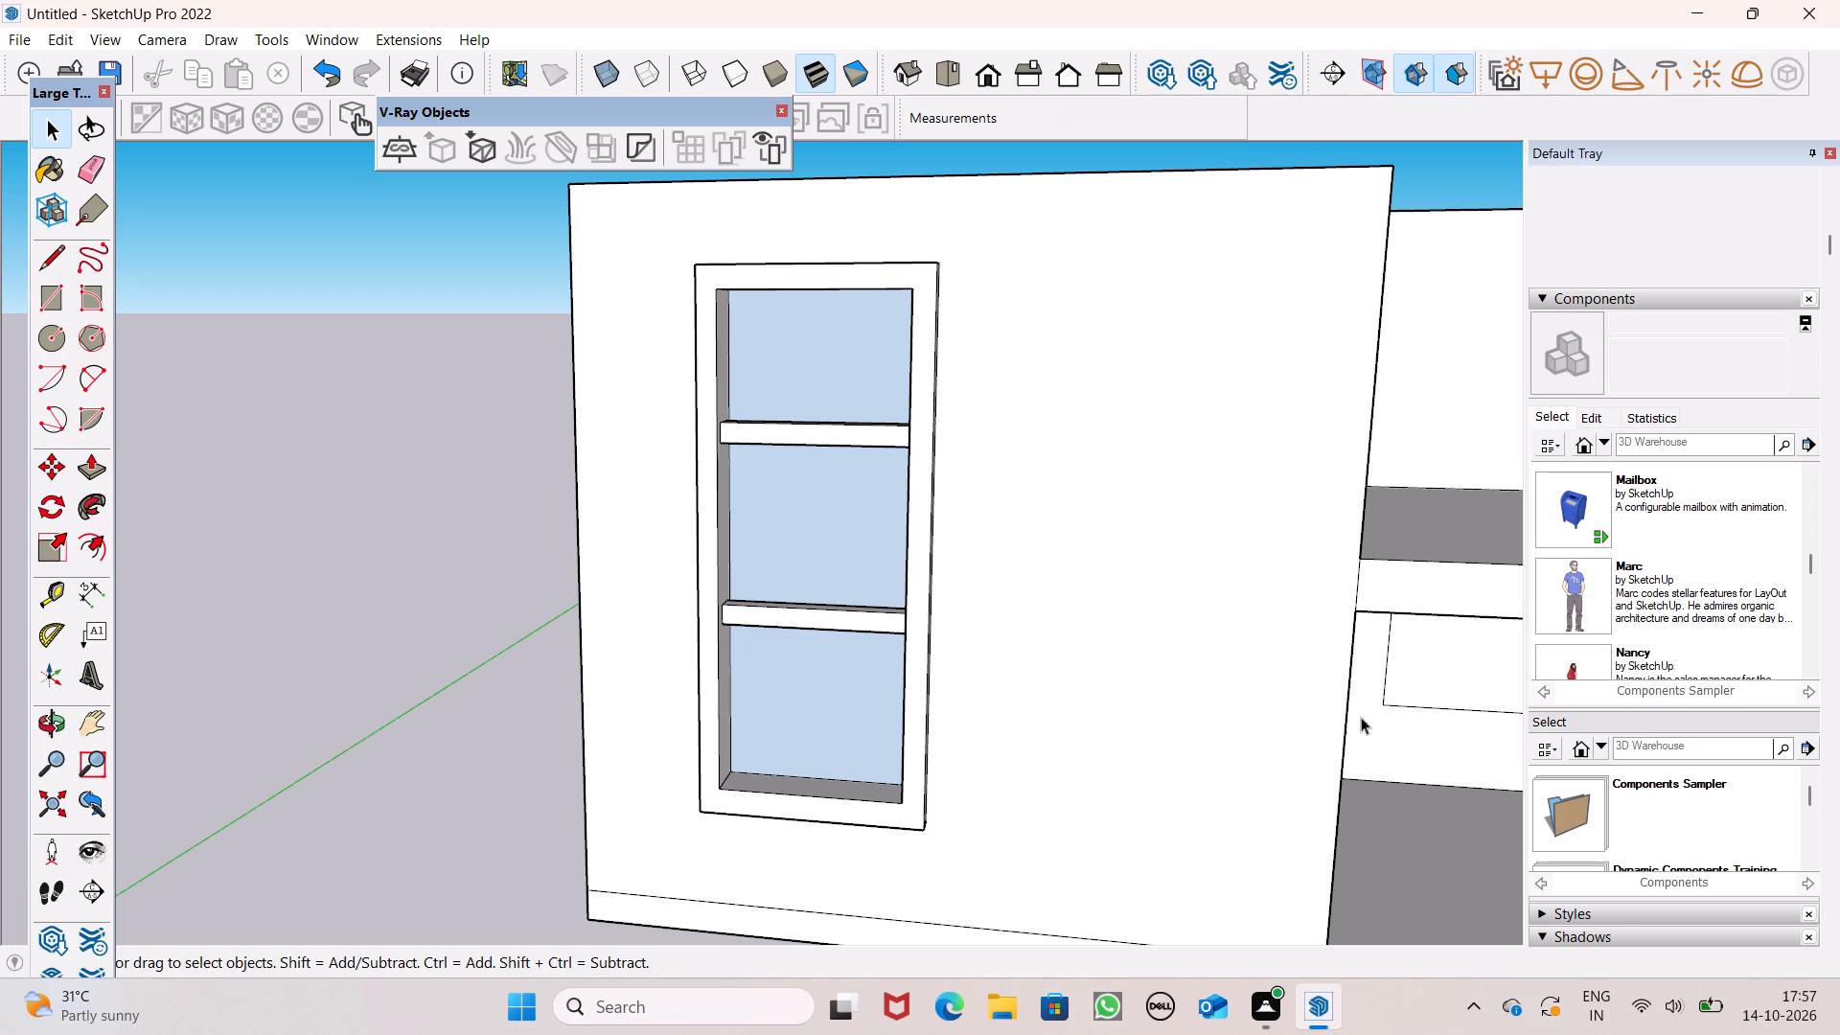
scroll(1686, 730, "down", 6)
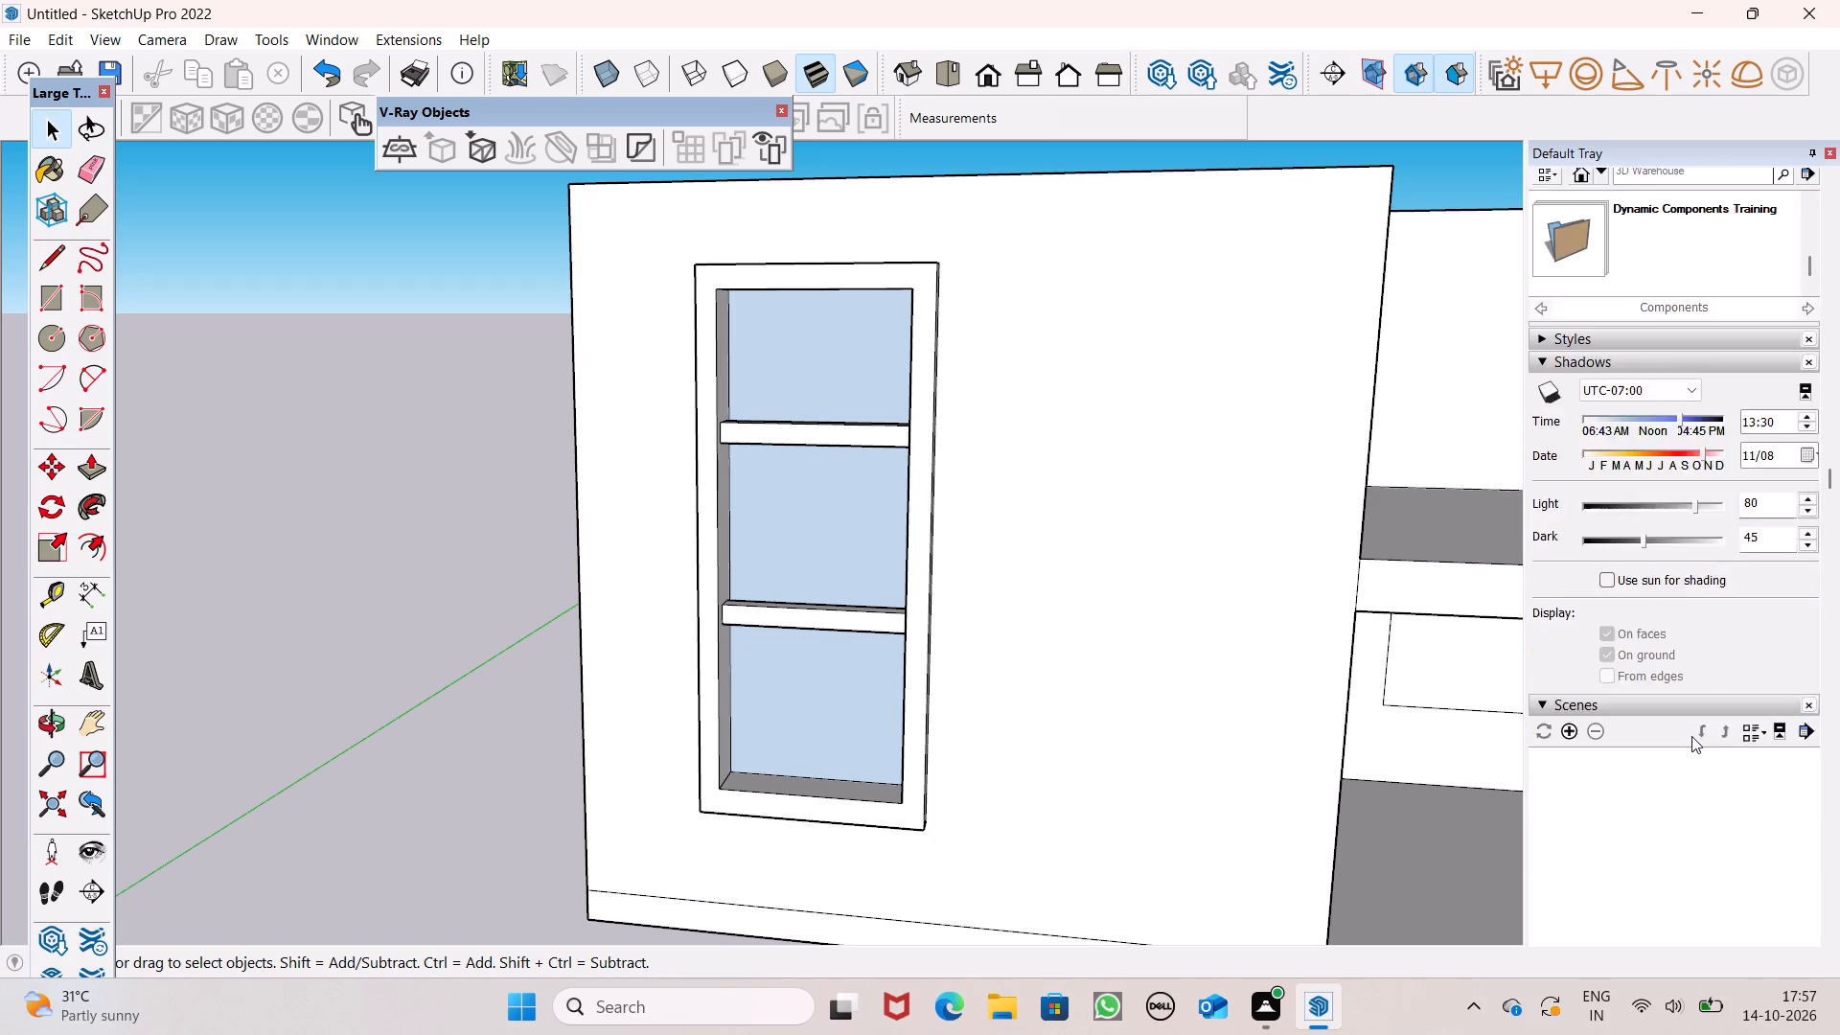
scroll(1691, 736, "down", 7)
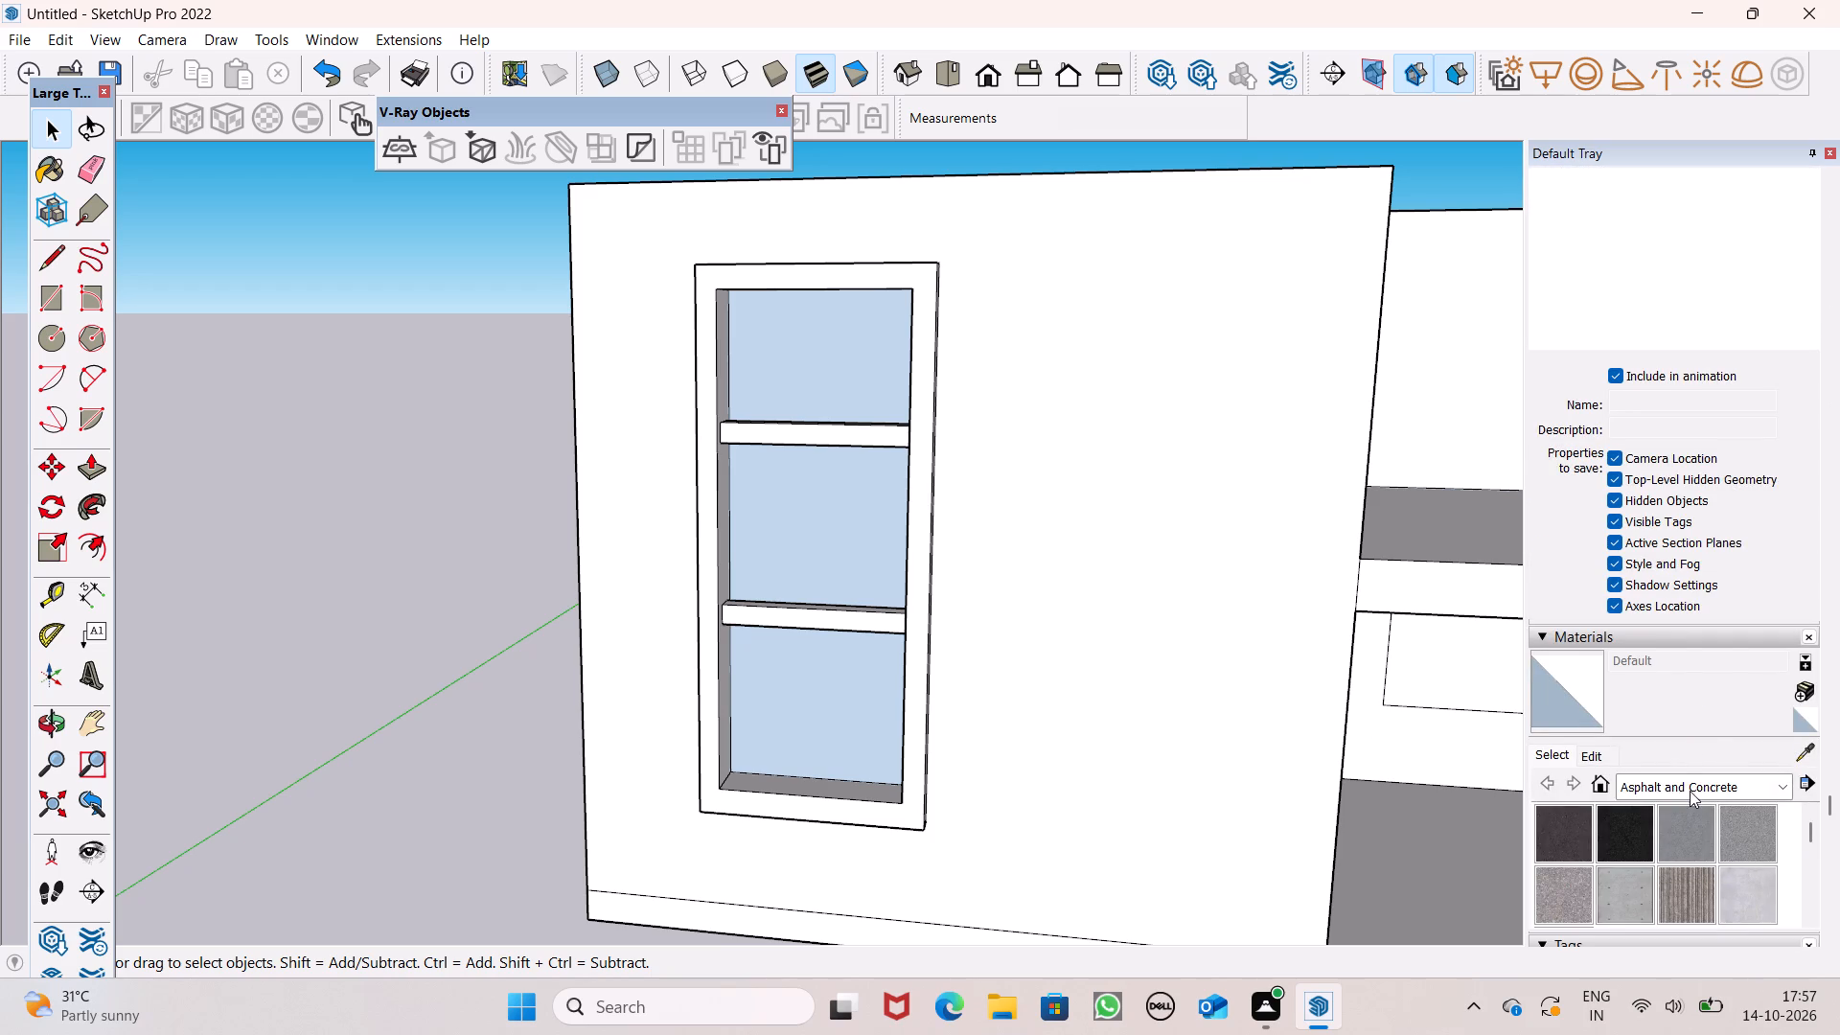
left_click(1690, 789)
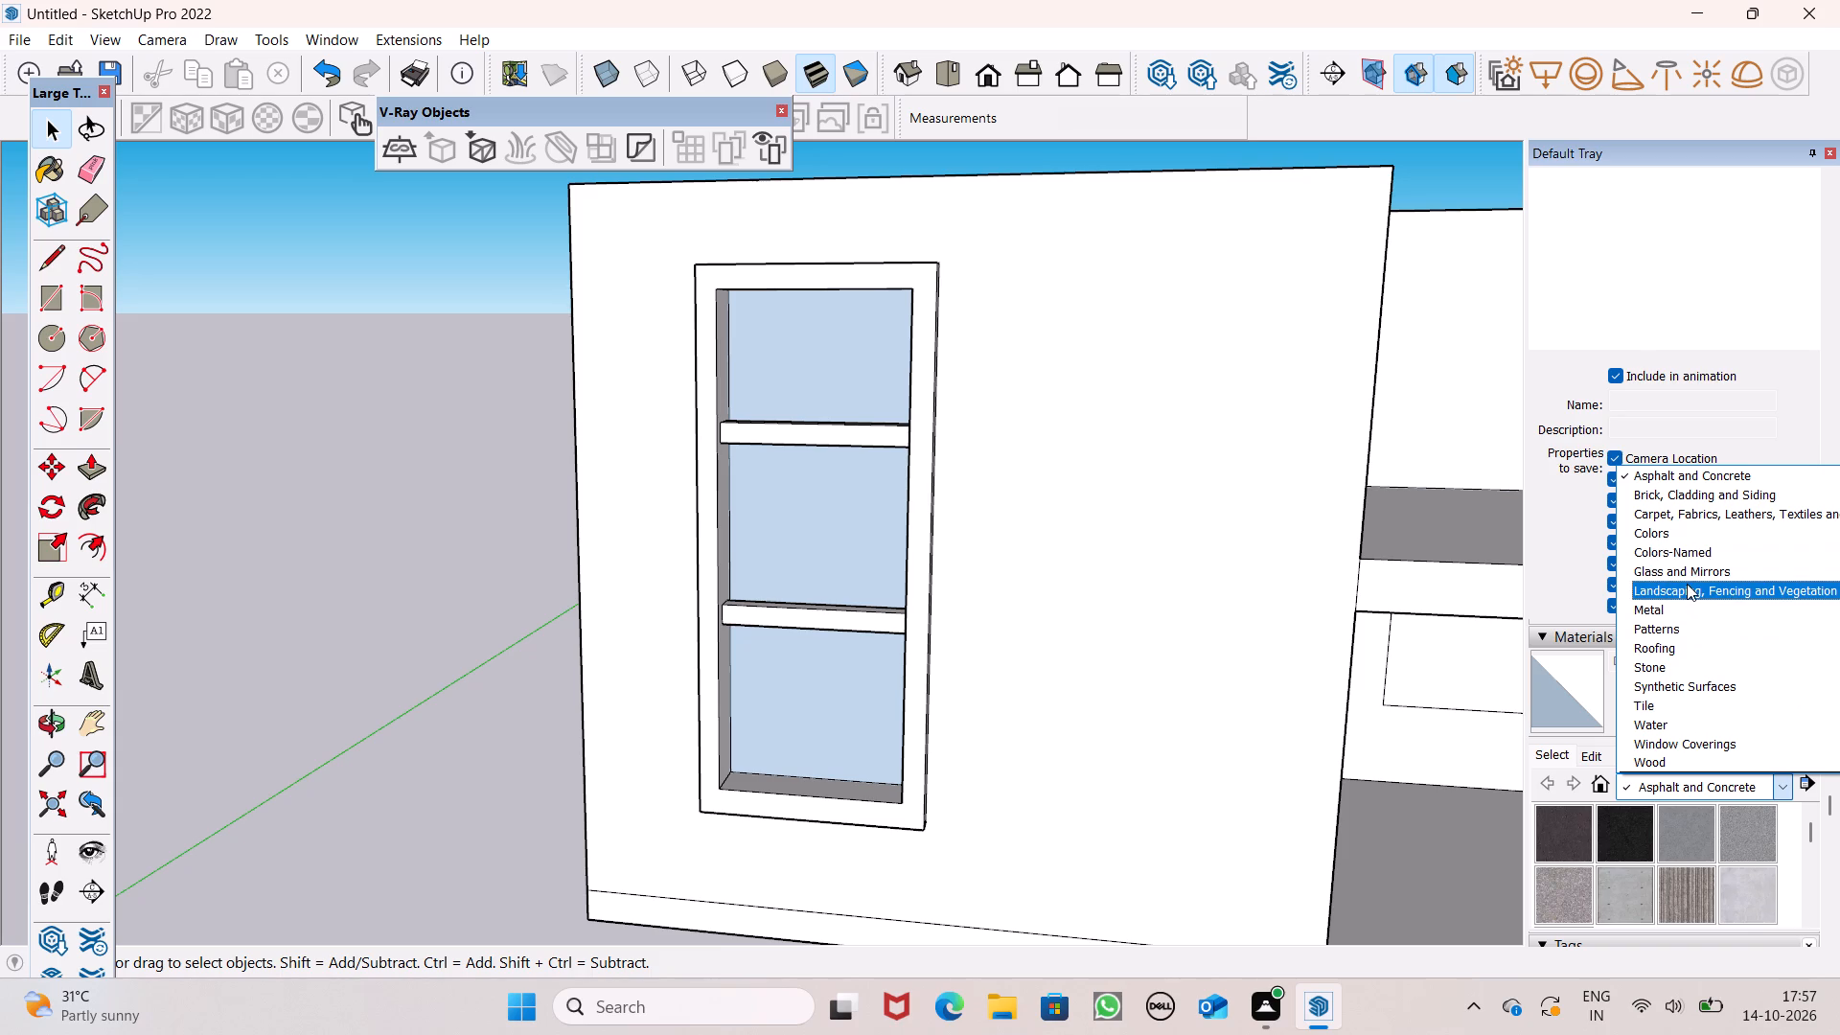
left_click(1689, 574)
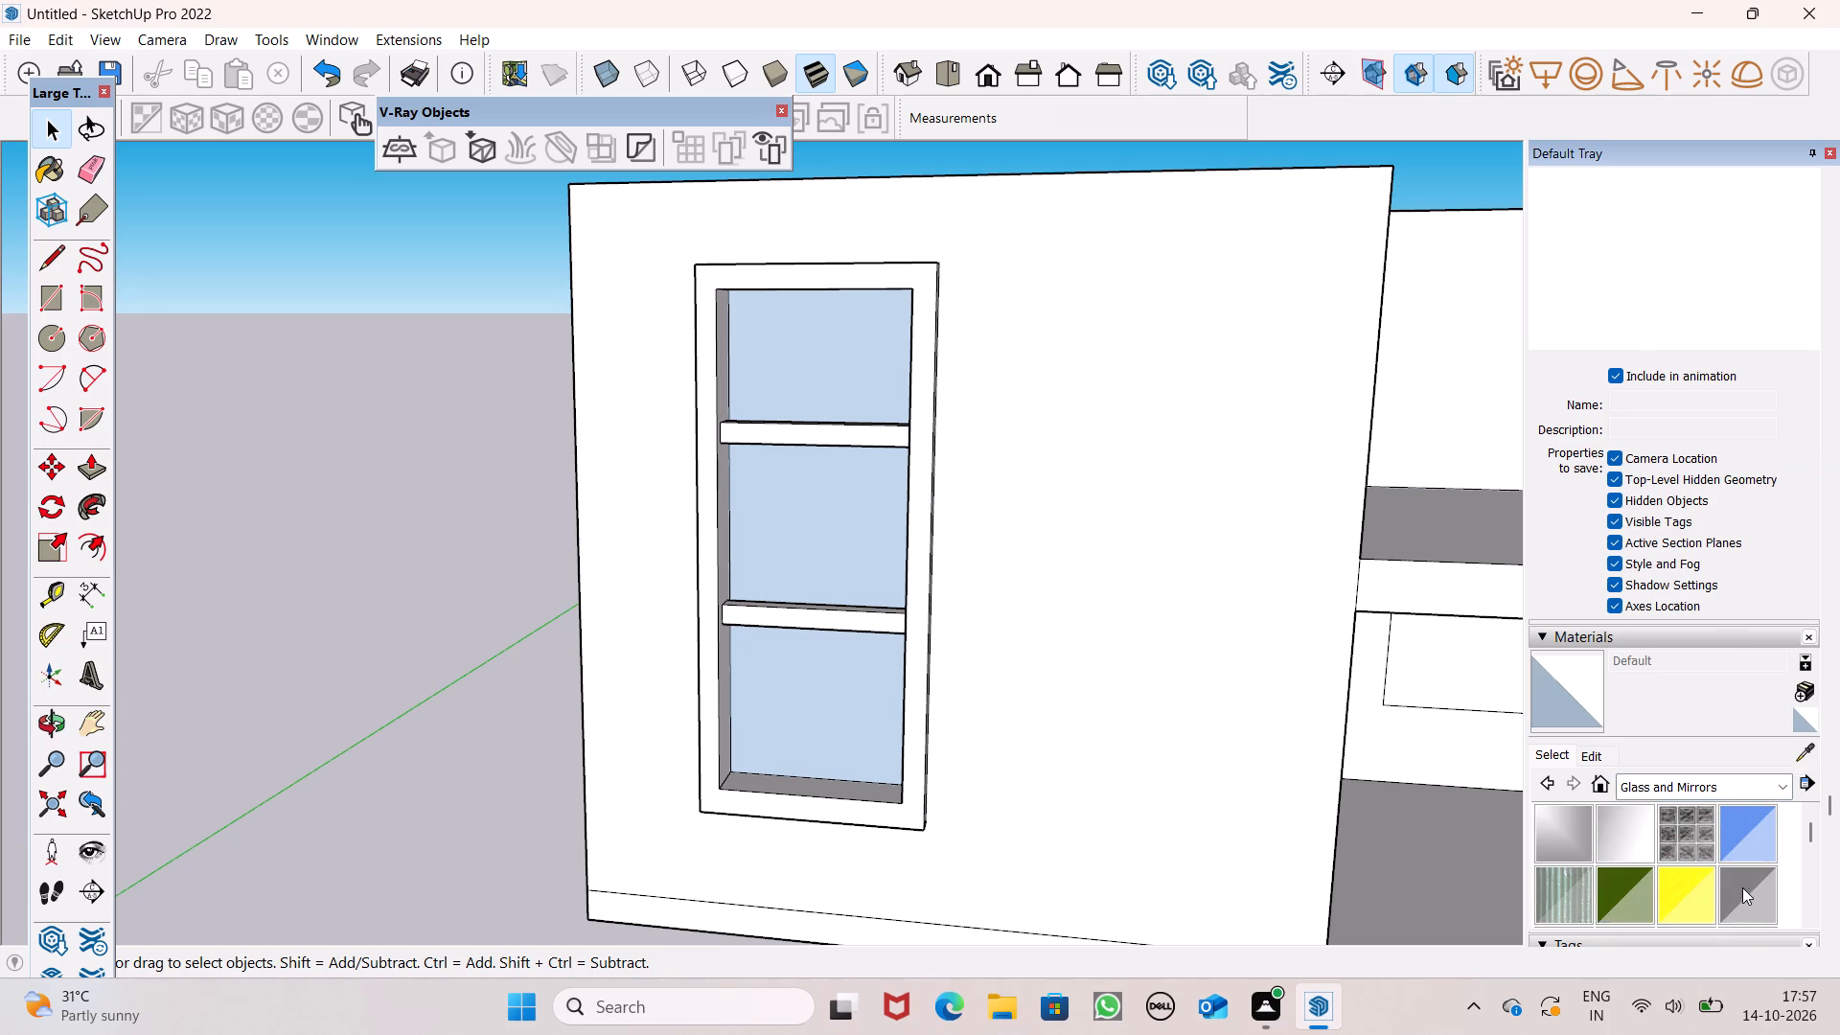
left_click(1745, 839)
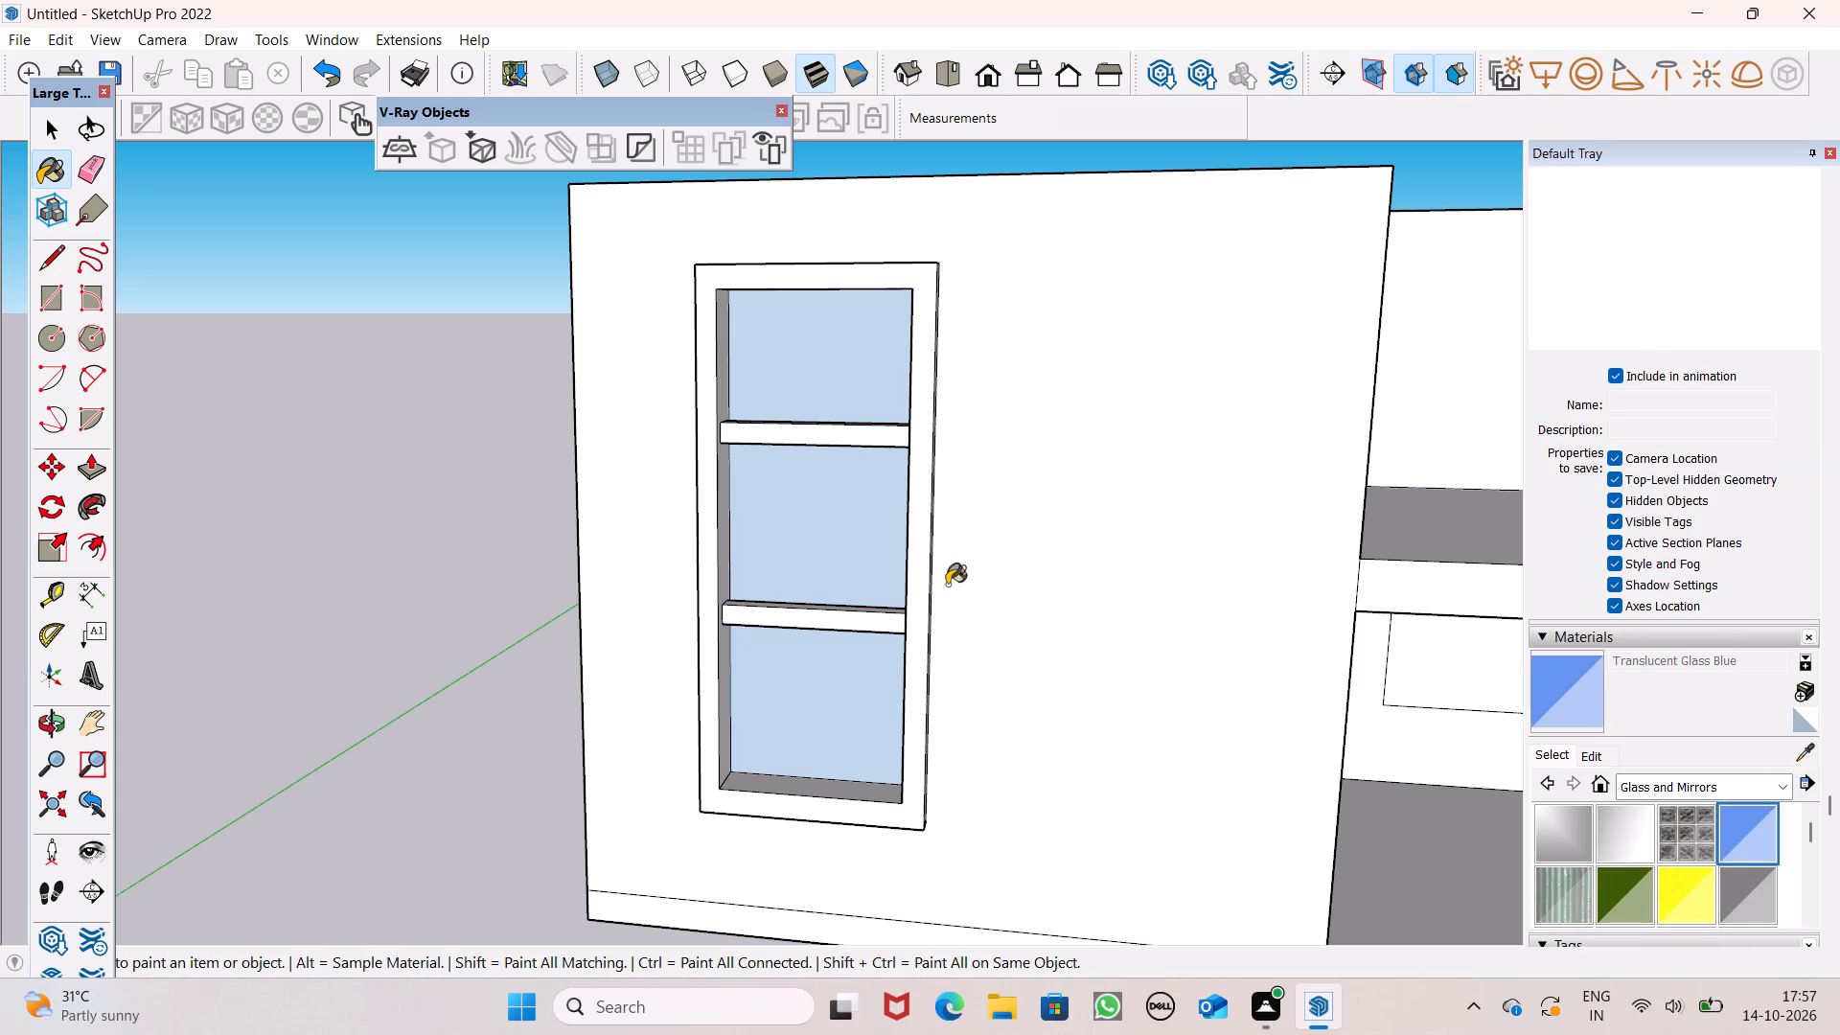
left_click(869, 558)
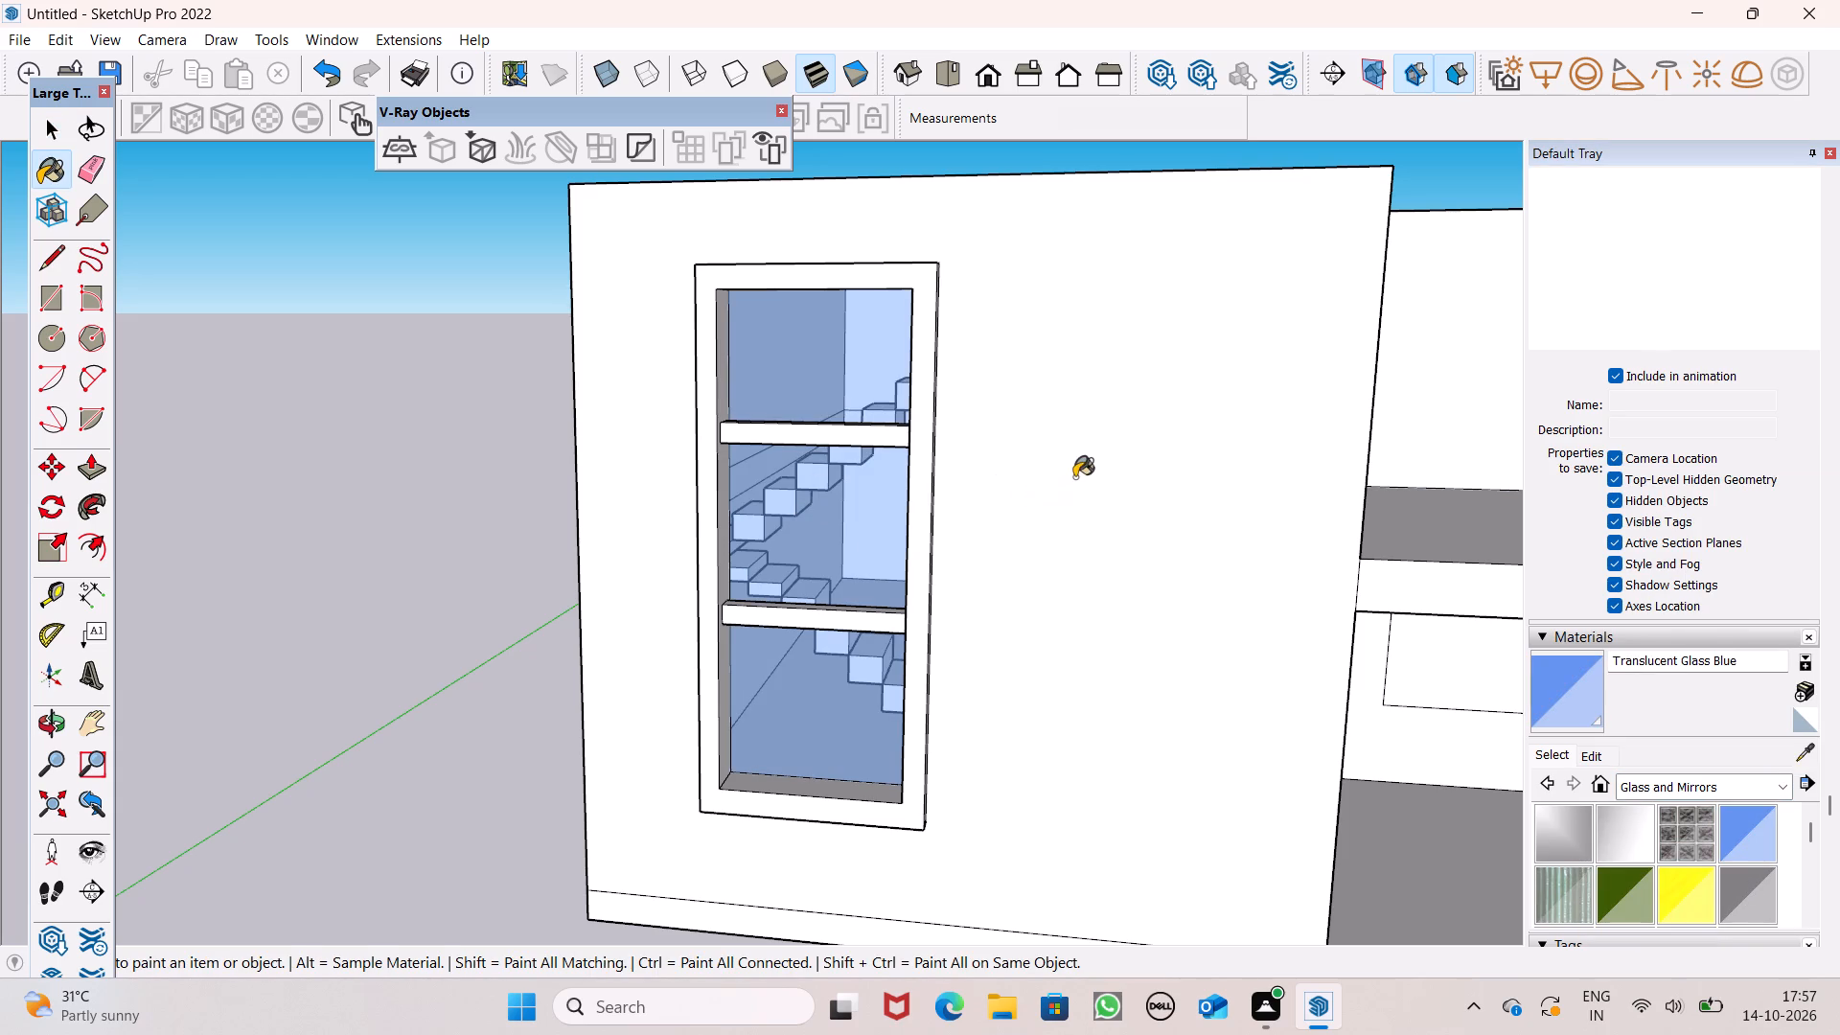
Paint the front face of the staircase window frame with grey Color M05 from the Colors collection.
scroll(1297, 568, "down", 2)
middle_click_drag(1305, 597, 1288, 879)
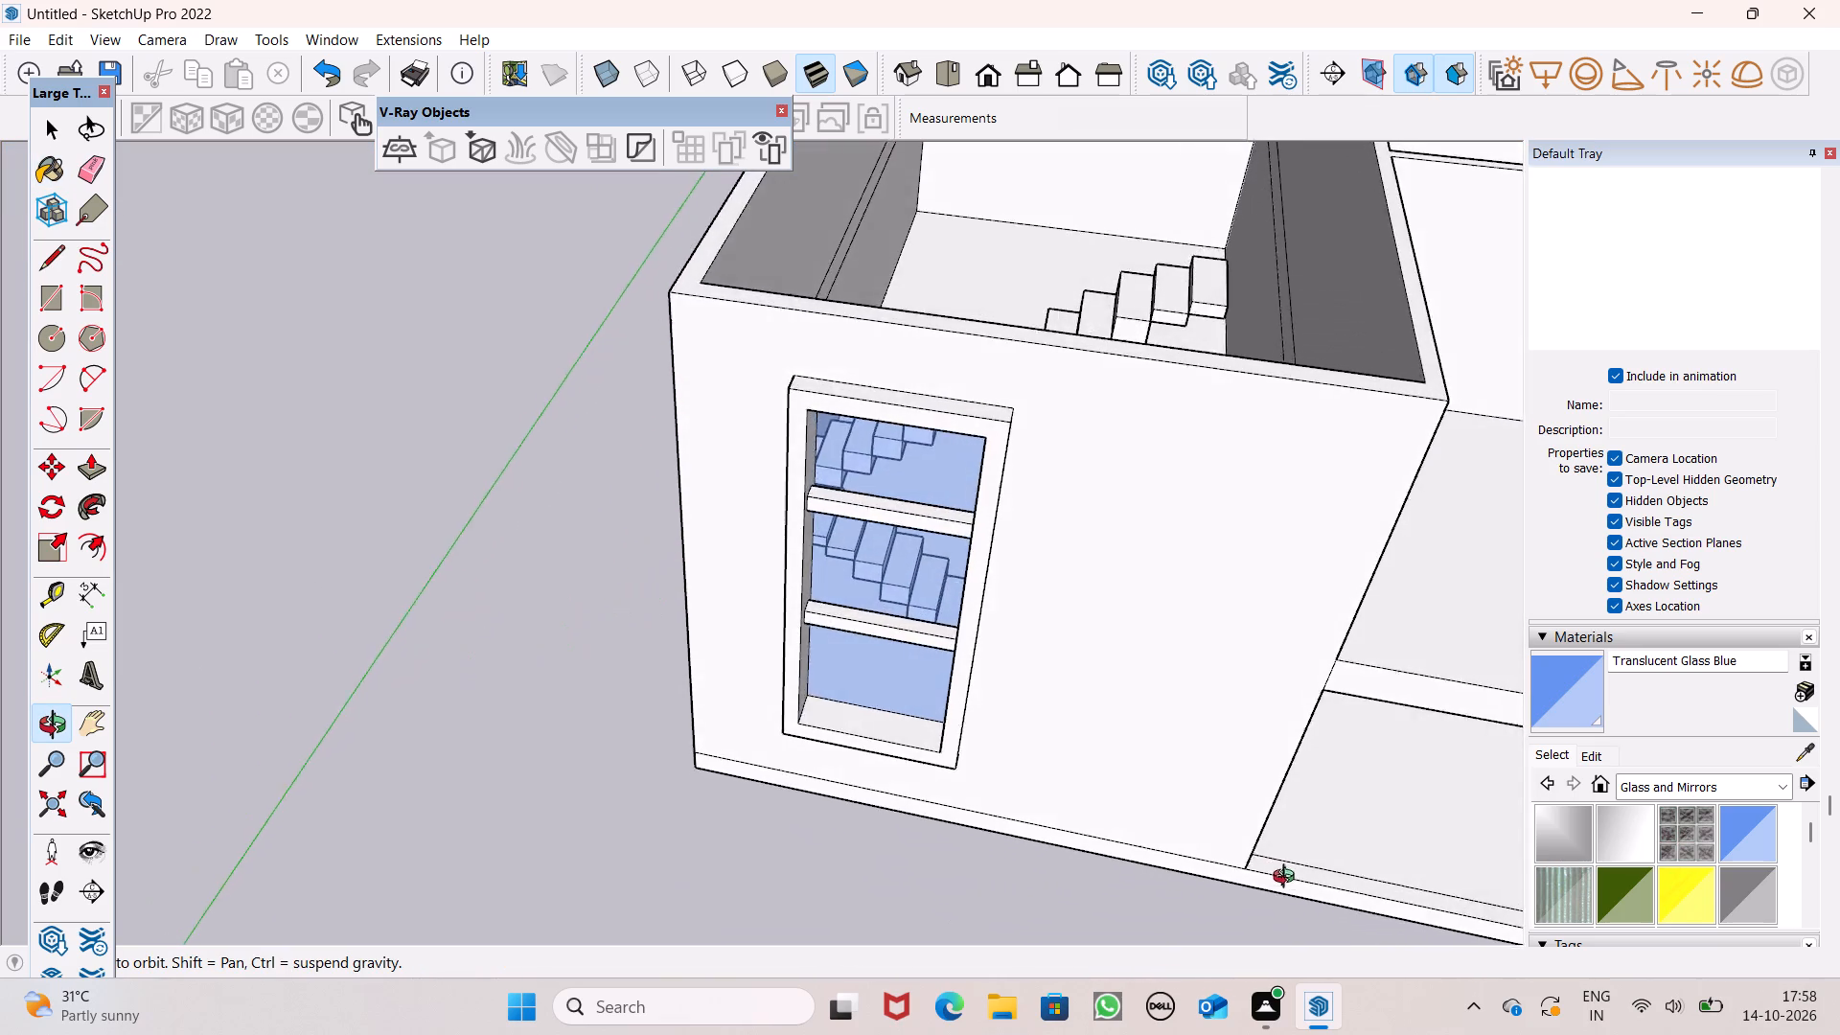
middle_click_drag(1288, 879, 1276, 560)
left_click(1728, 789)
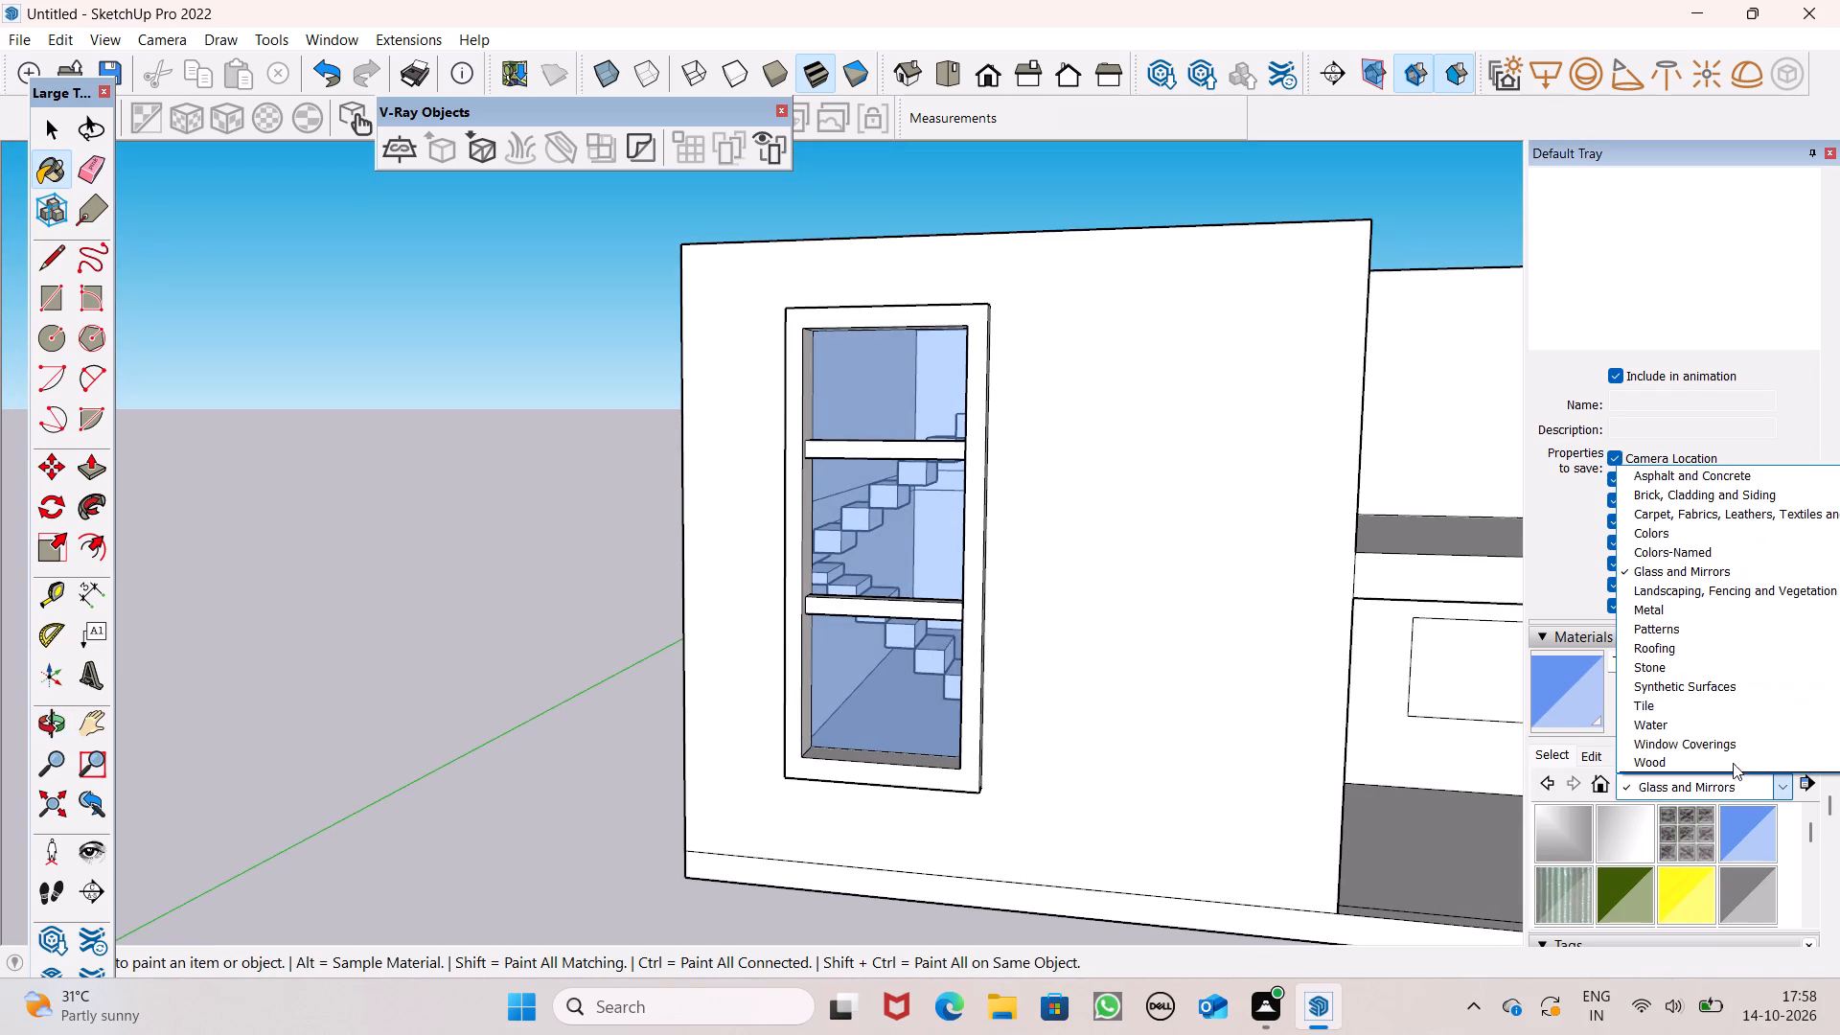
left_click(1696, 523)
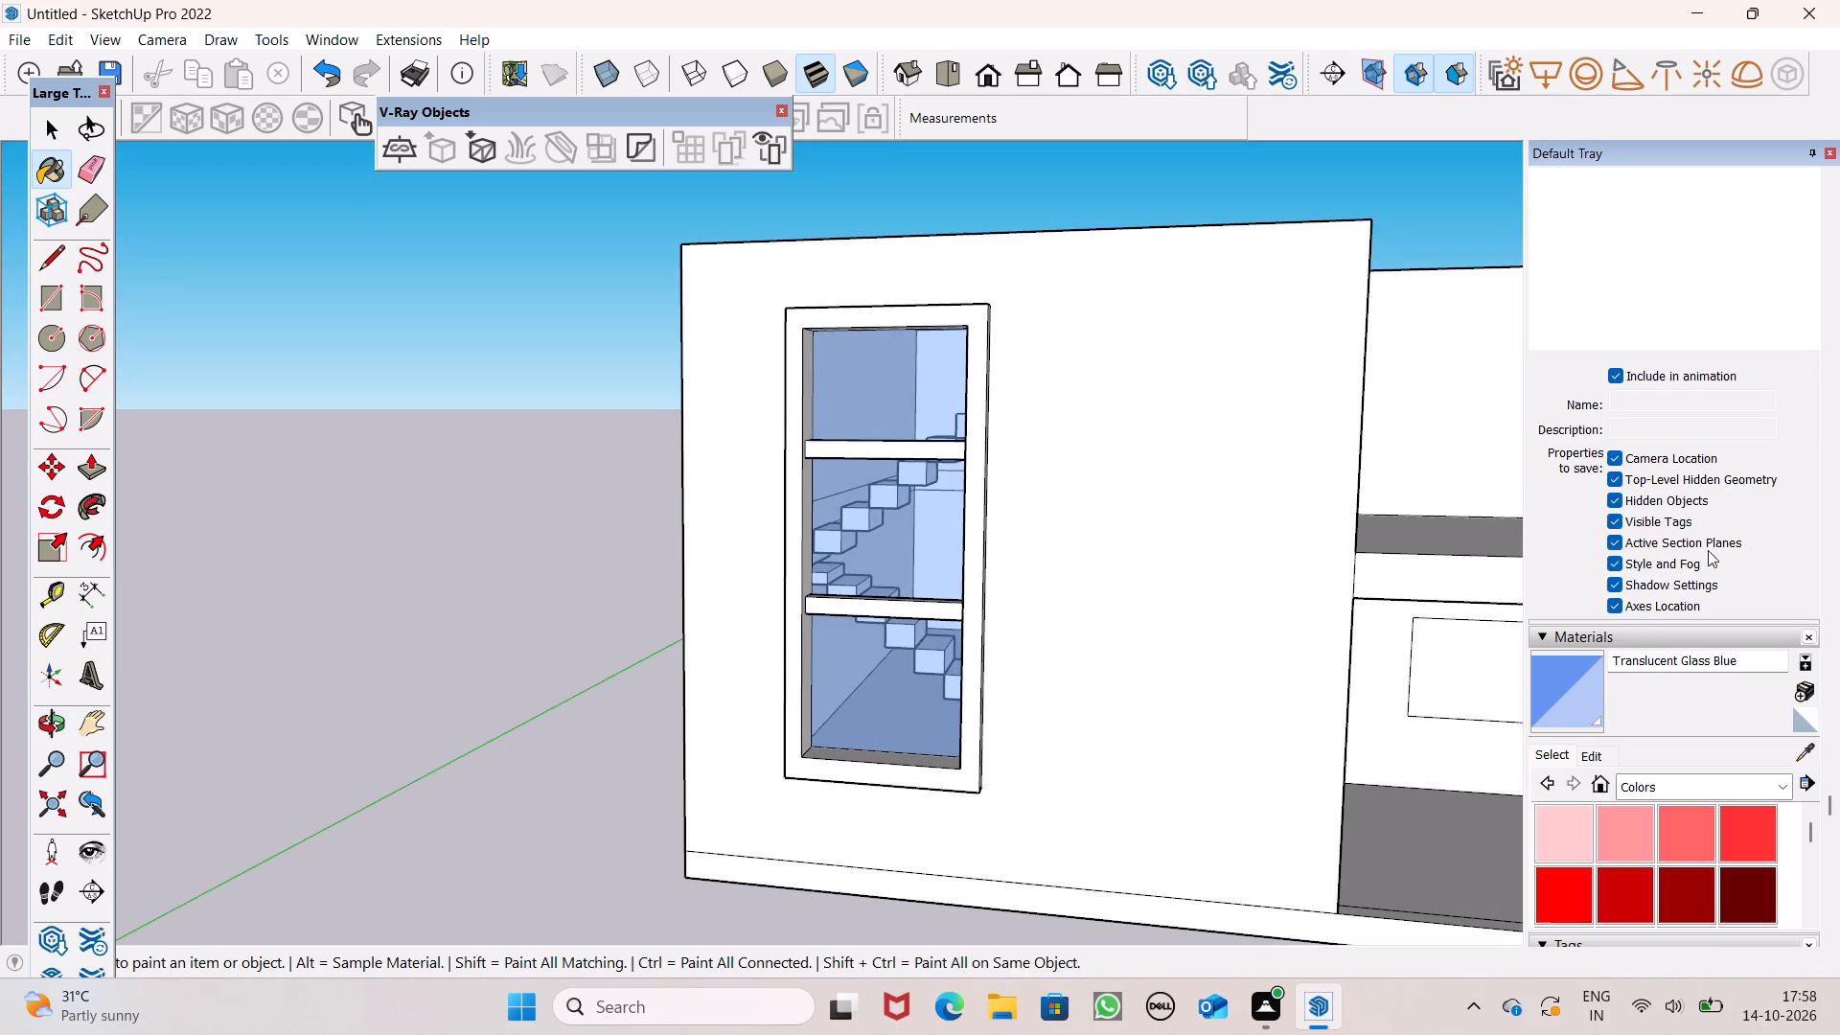
scroll(1705, 754, "down", 2)
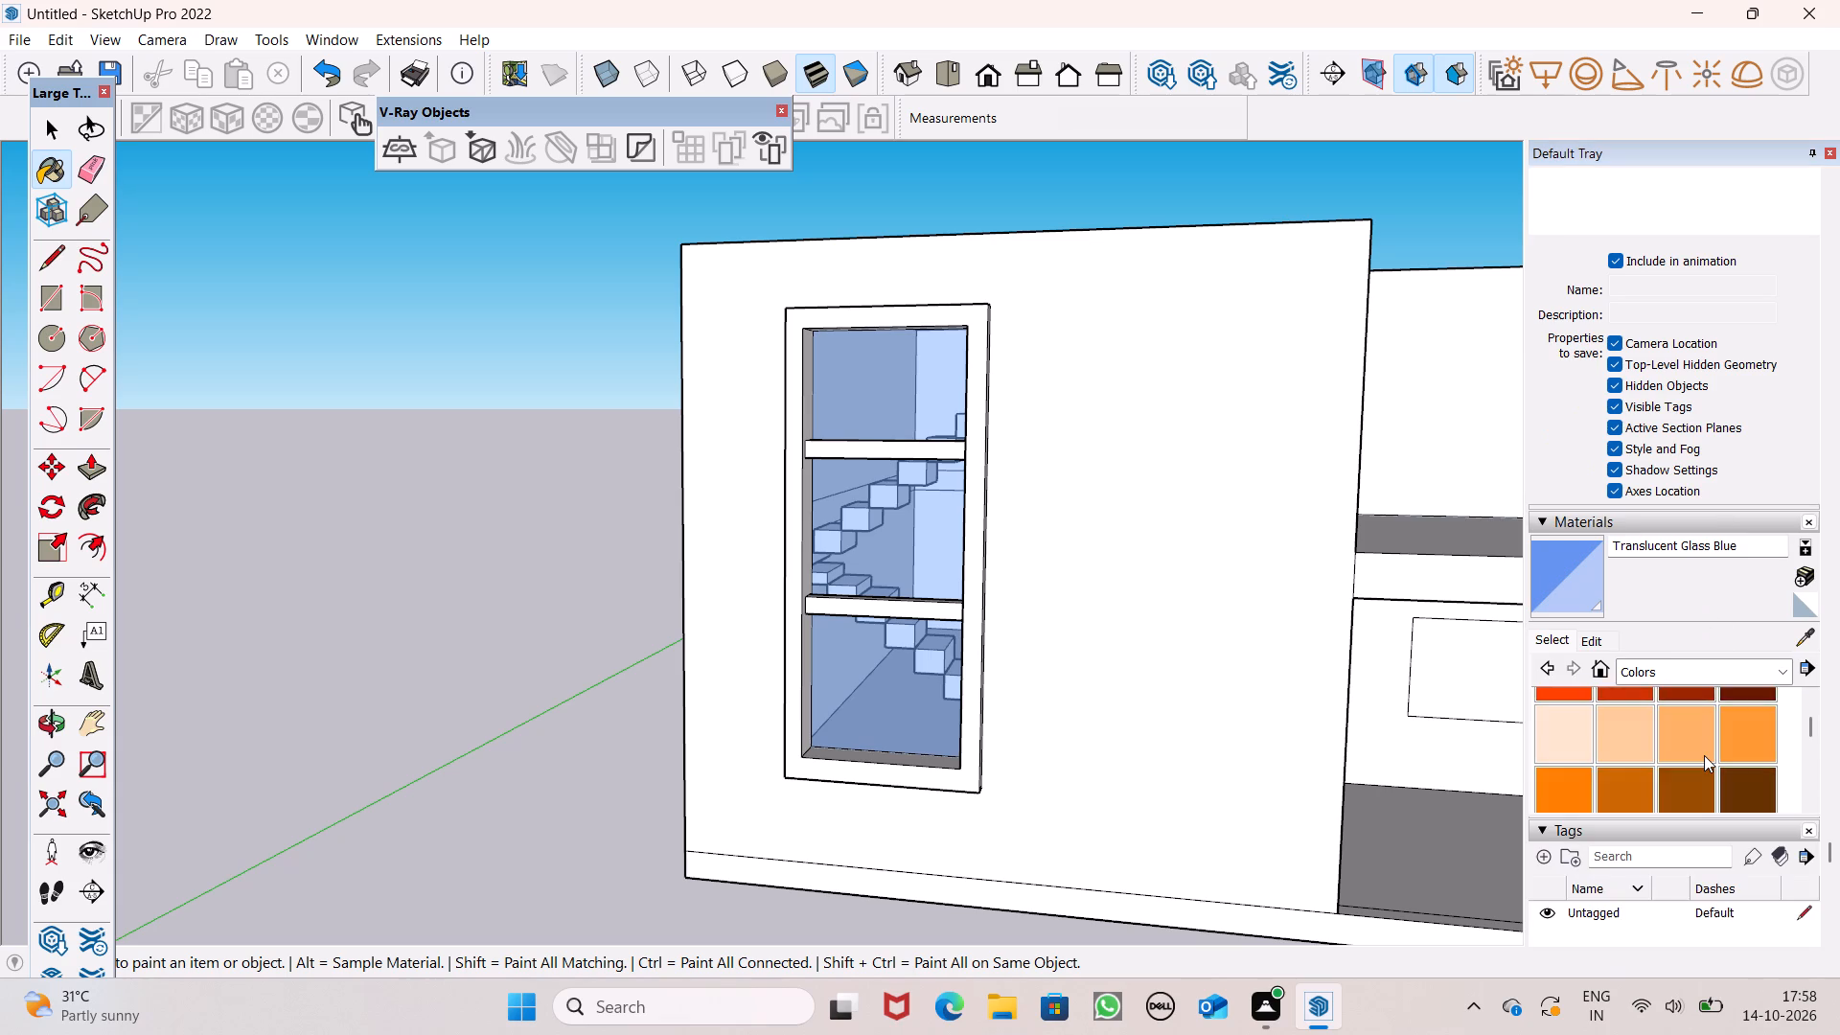
scroll(1704, 755, "down", 12)
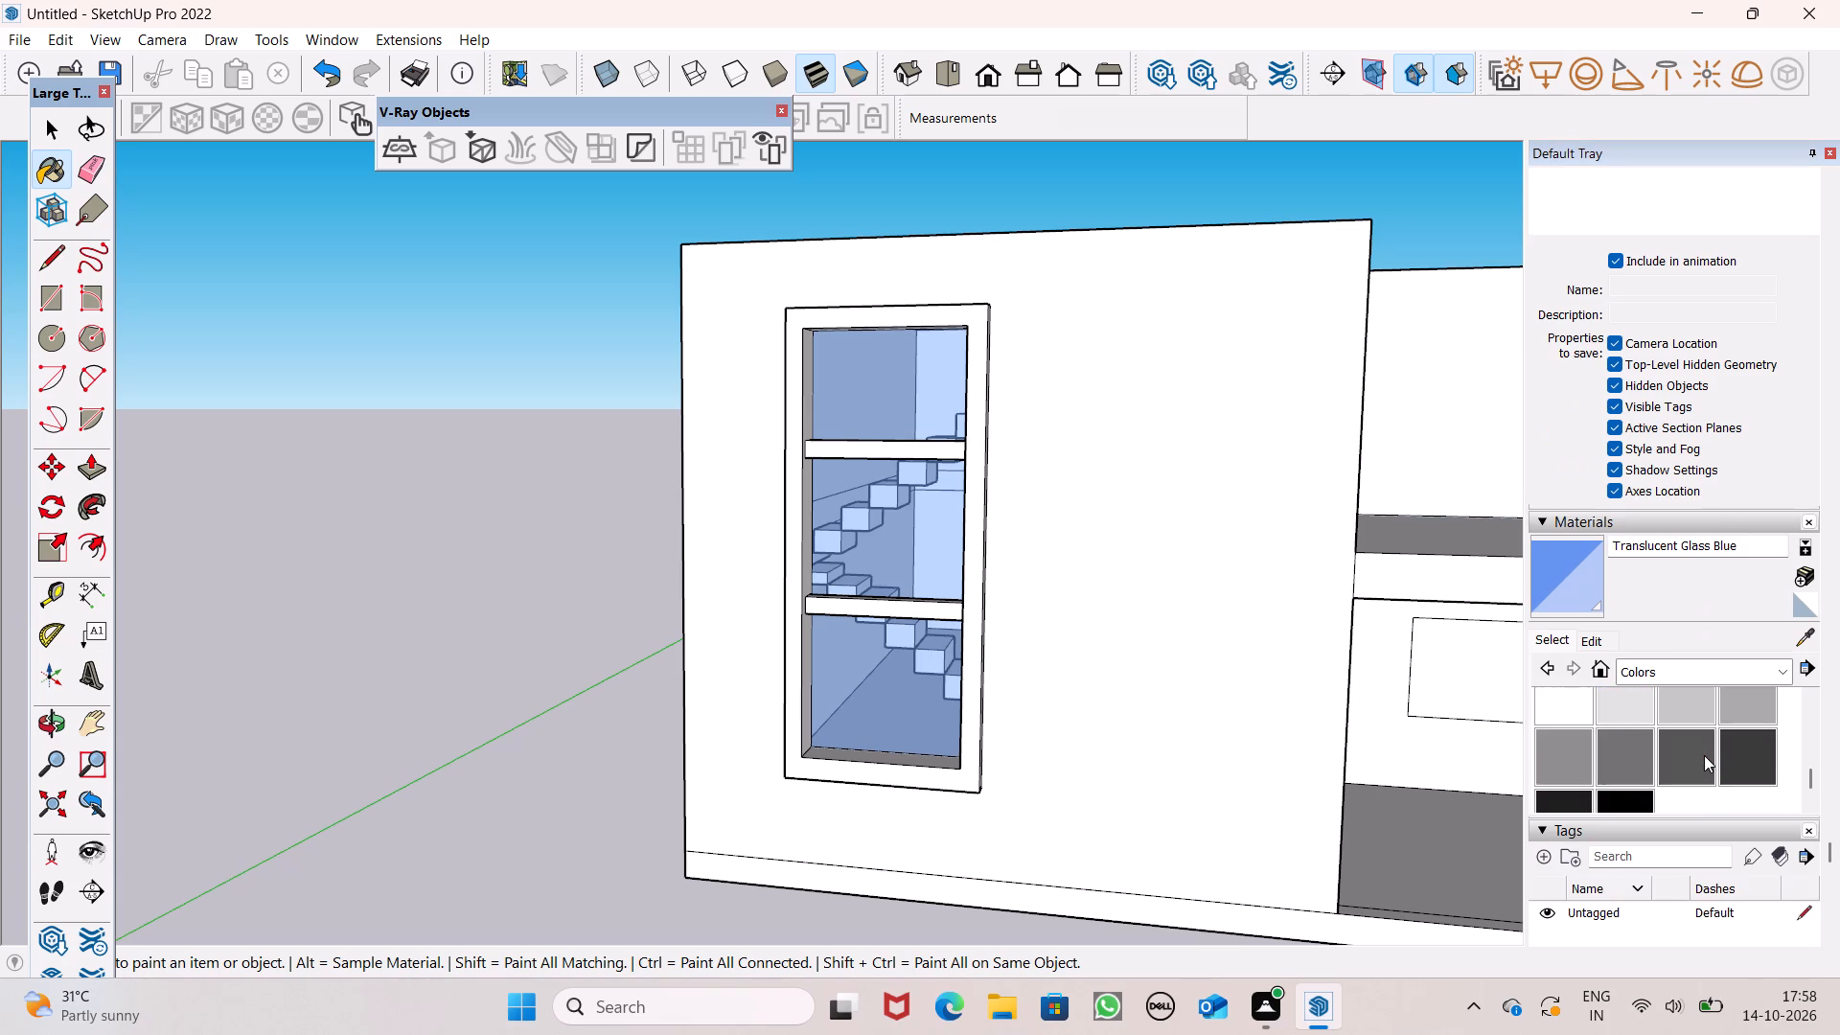
left_click(1633, 753)
scroll(796, 287, "up", 3)
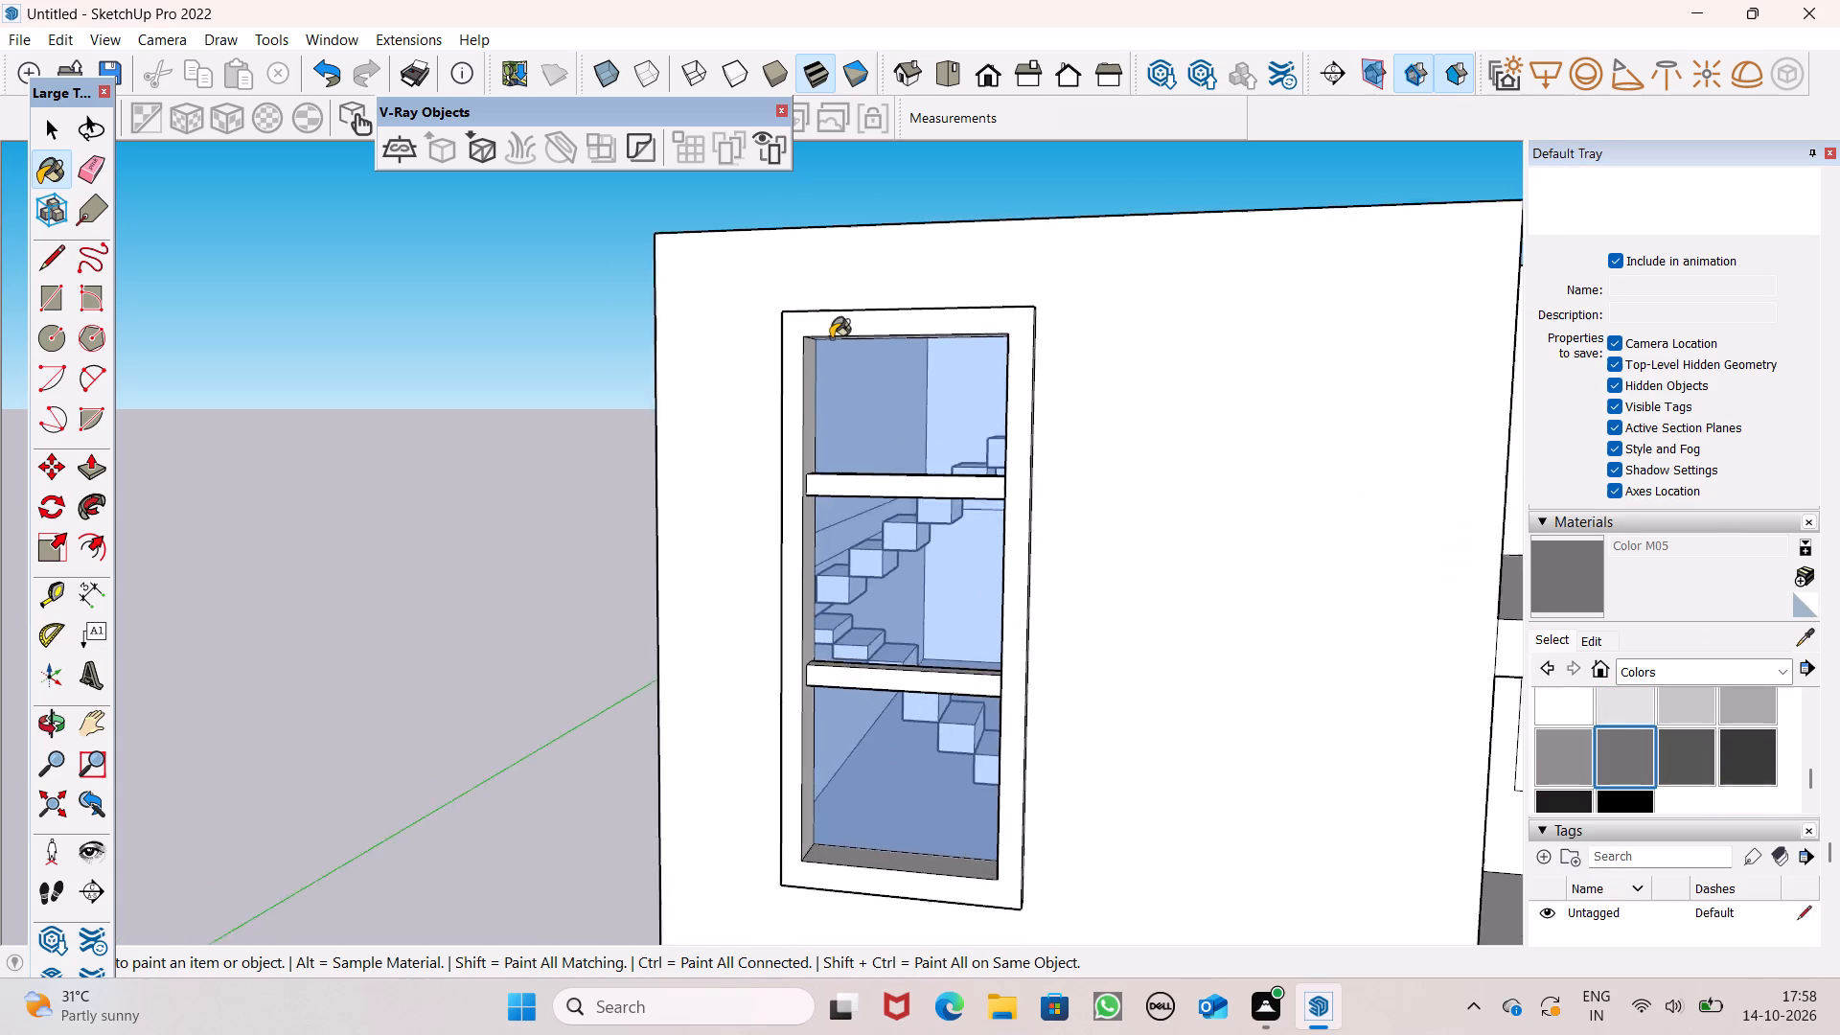
scroll(831, 338, "up", 5)
left_click(837, 319)
Paint the frame's outer top, its outer side farthest from the porch and both inner side faces with Color M05.
middle_click_drag(1112, 410, 1326, 775)
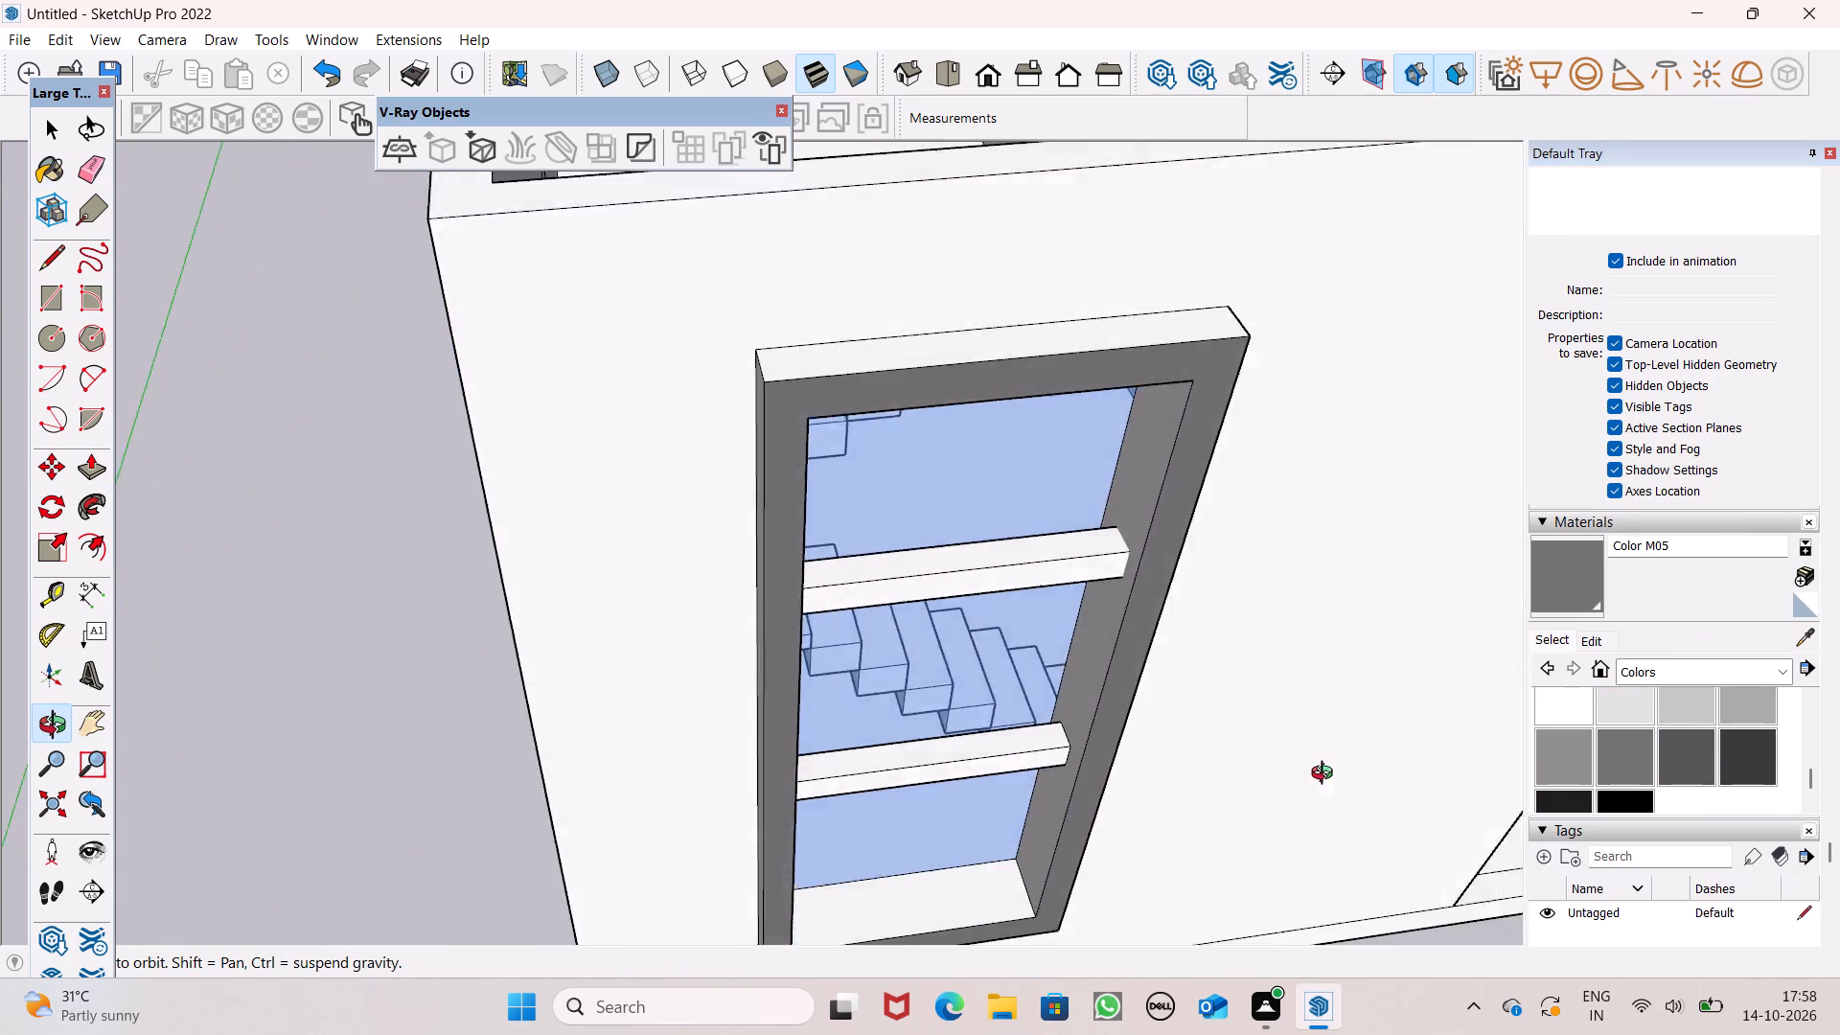
middle_click_drag(1326, 775, 1321, 793)
scroll(1290, 746, "up", 1)
scroll(864, 418, "up", 2)
left_click(770, 269)
middle_click_drag(816, 385, 1307, 297)
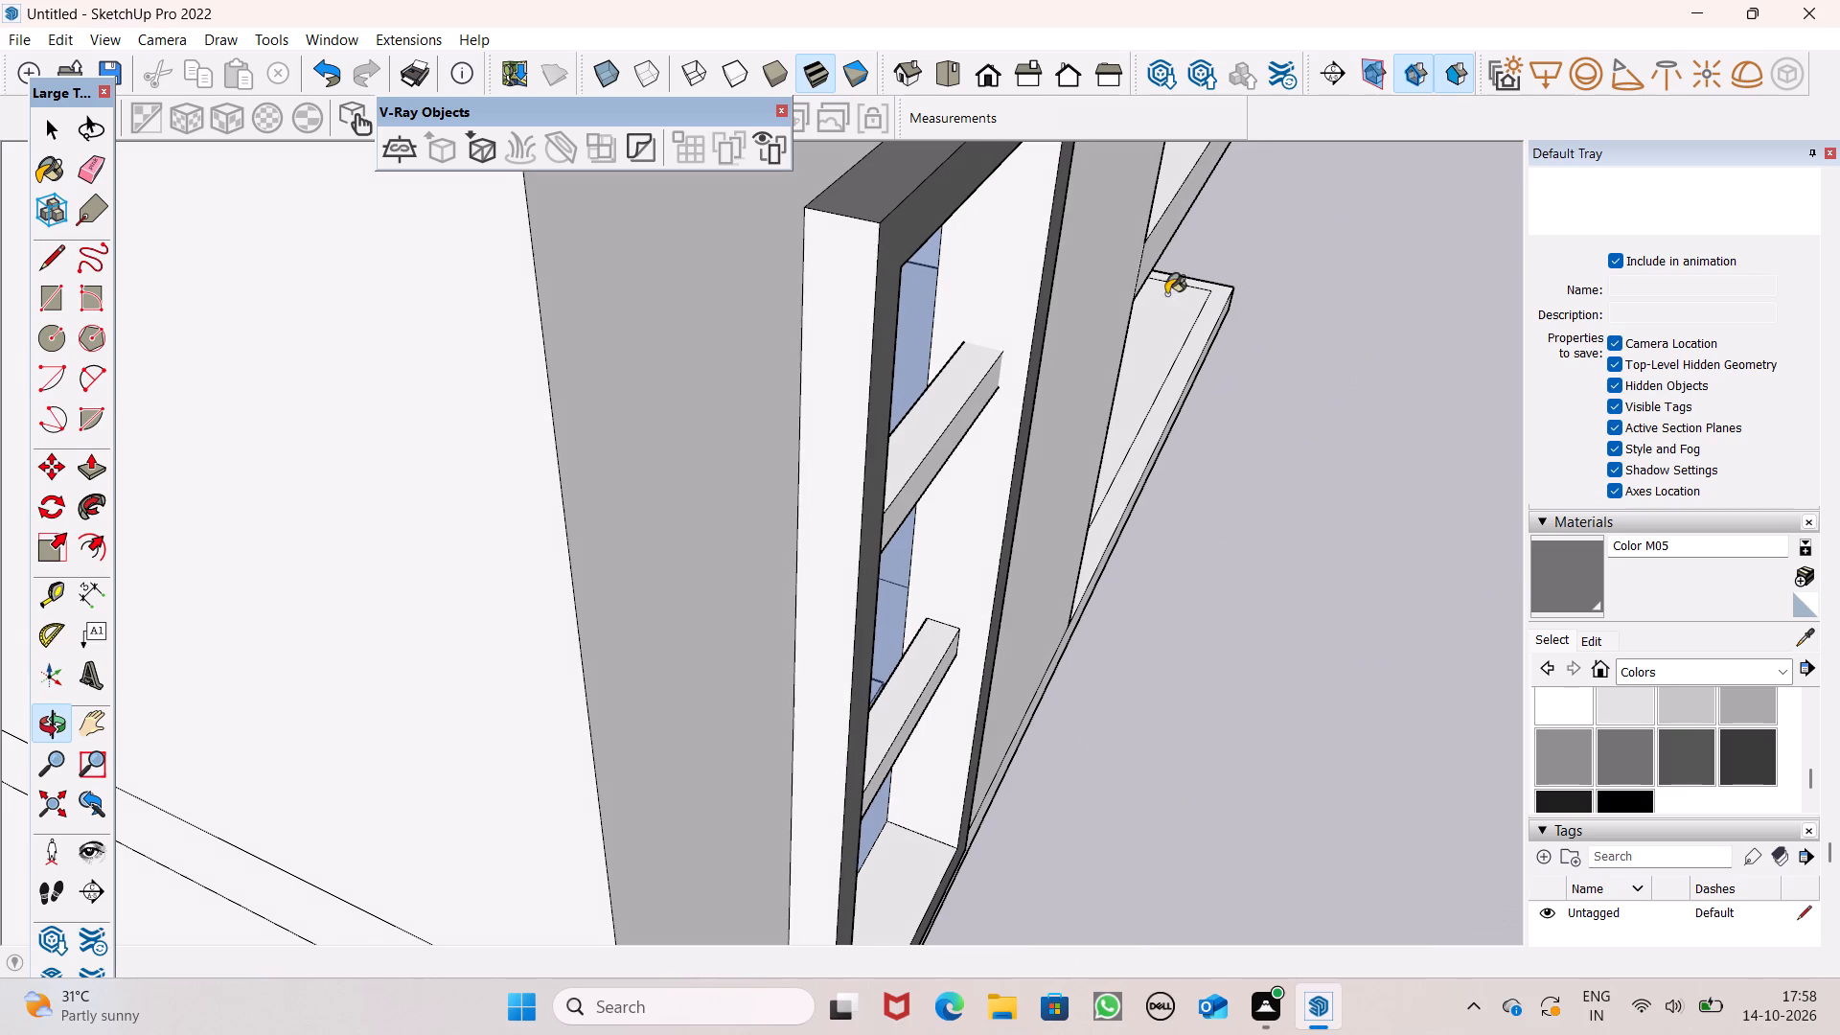
left_click_drag(830, 340, 849, 336)
left_click(1019, 300)
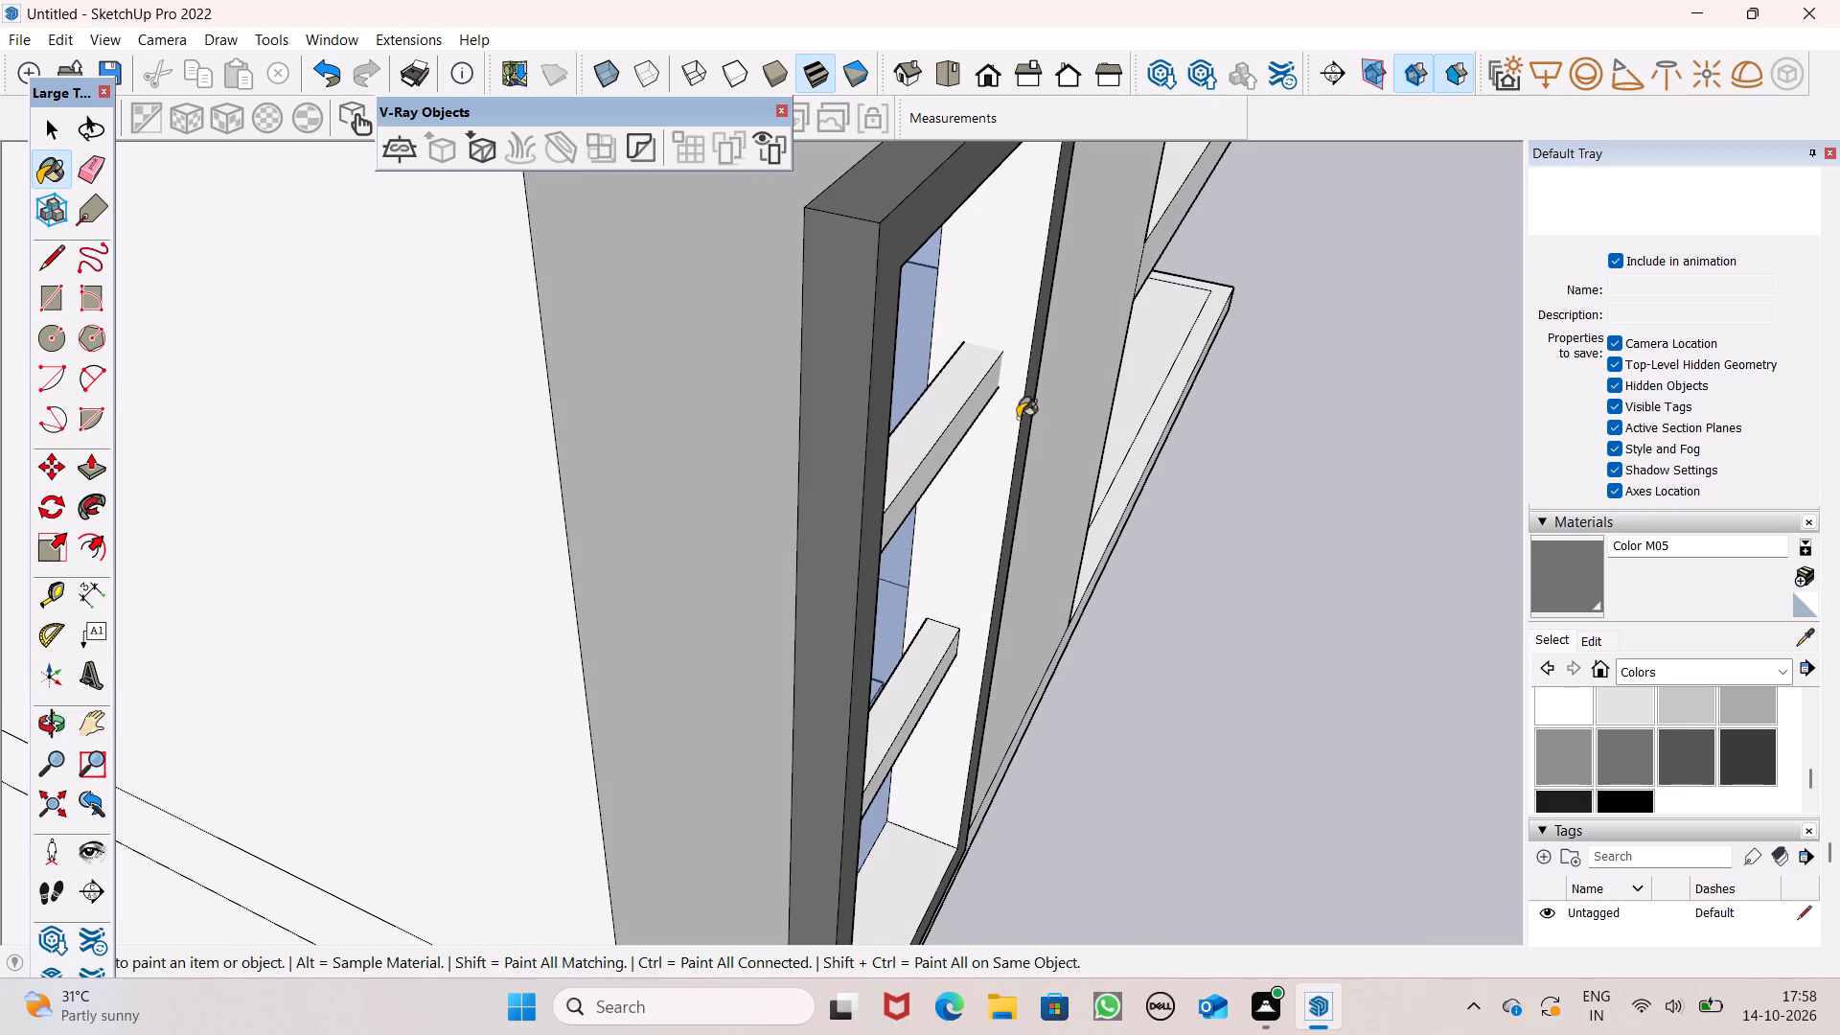
middle_click_drag(924, 432, 0, 349)
left_click(486, 427)
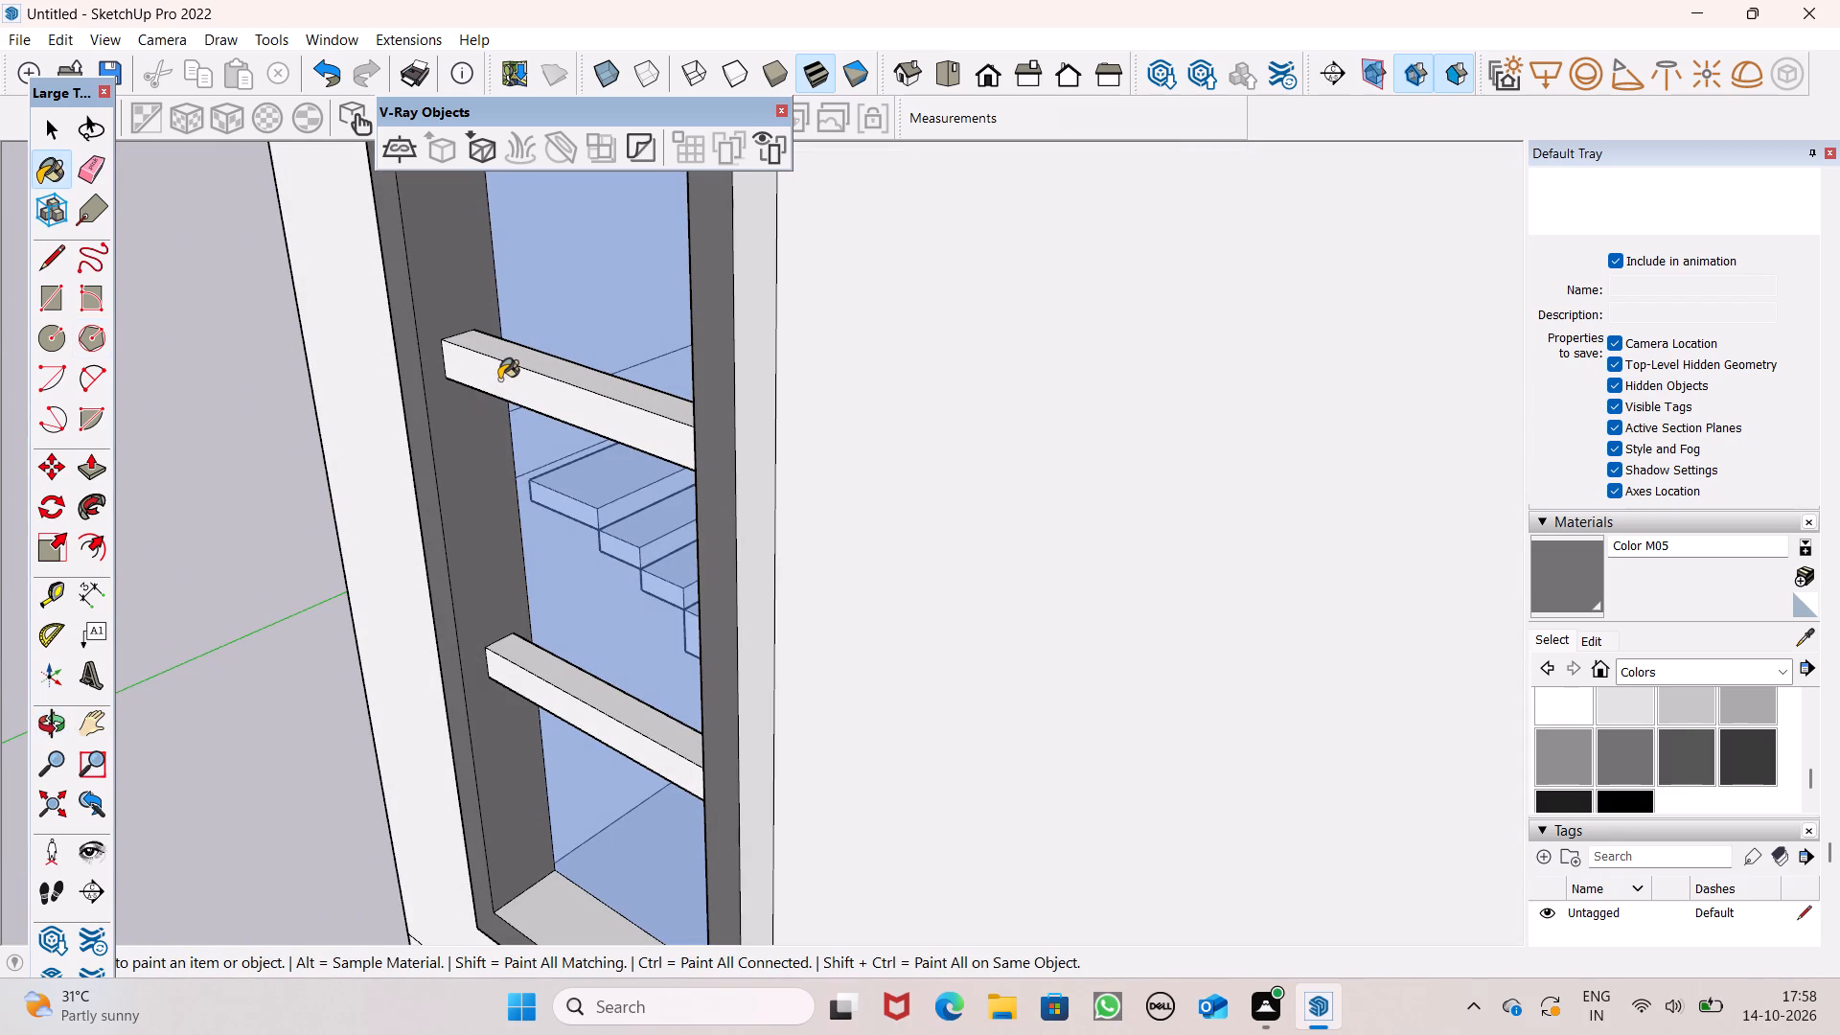
Paint the upper crossbar's top, front and underside and the lower crossbar's front with Color M05.
scroll(494, 377, "up", 7)
left_click(537, 331)
left_click(516, 386)
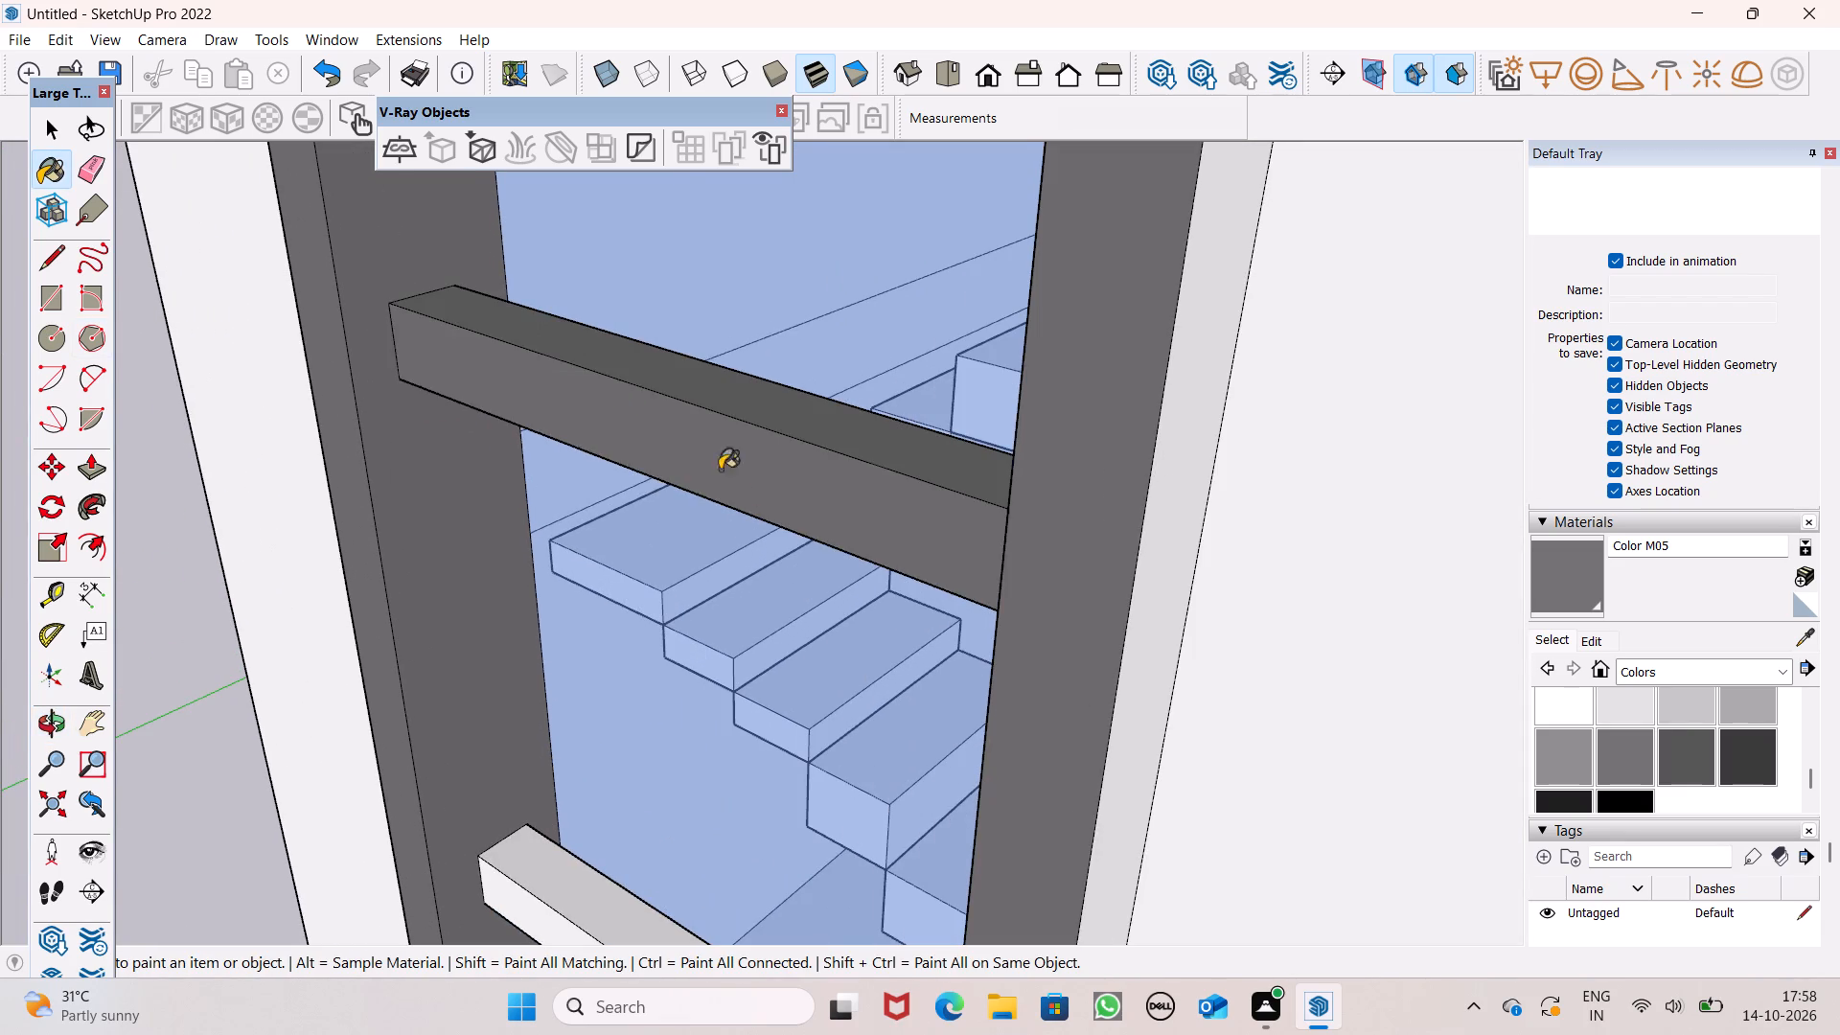
middle_click_drag(763, 517, 1018, 0)
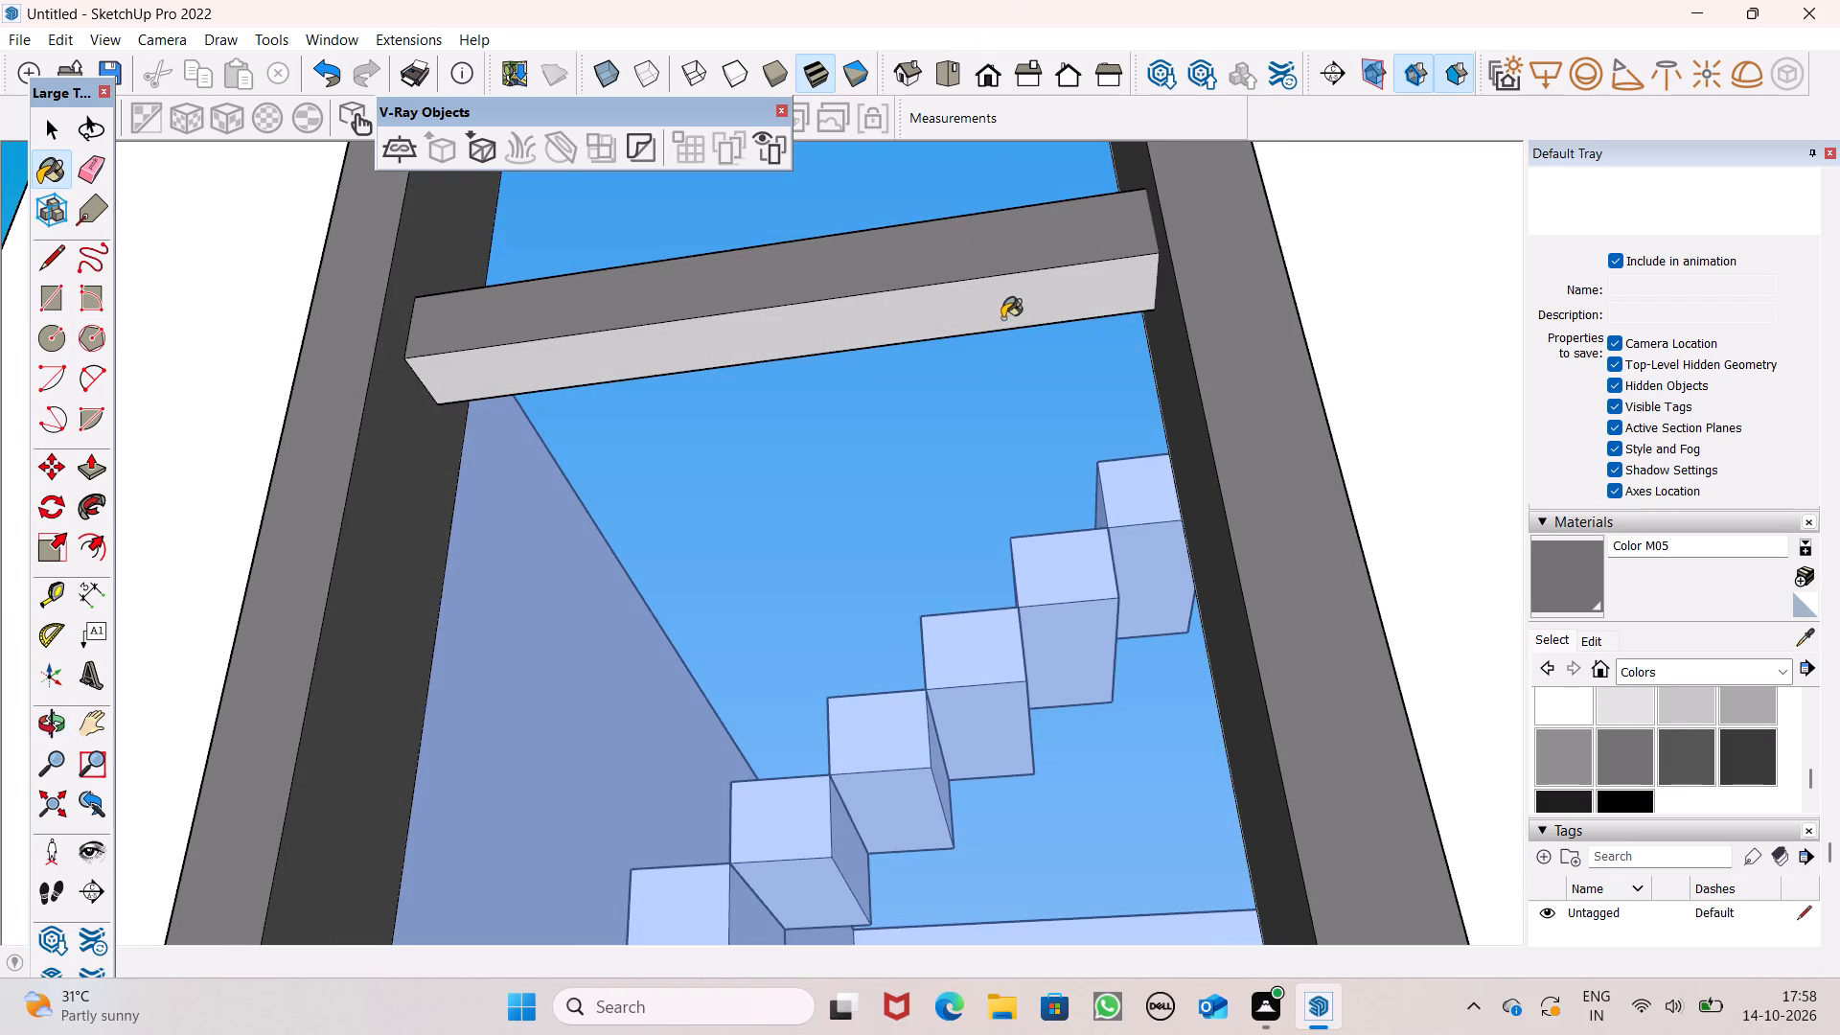
left_click(1002, 318)
scroll(1007, 253, "down", 4)
left_click(963, 772)
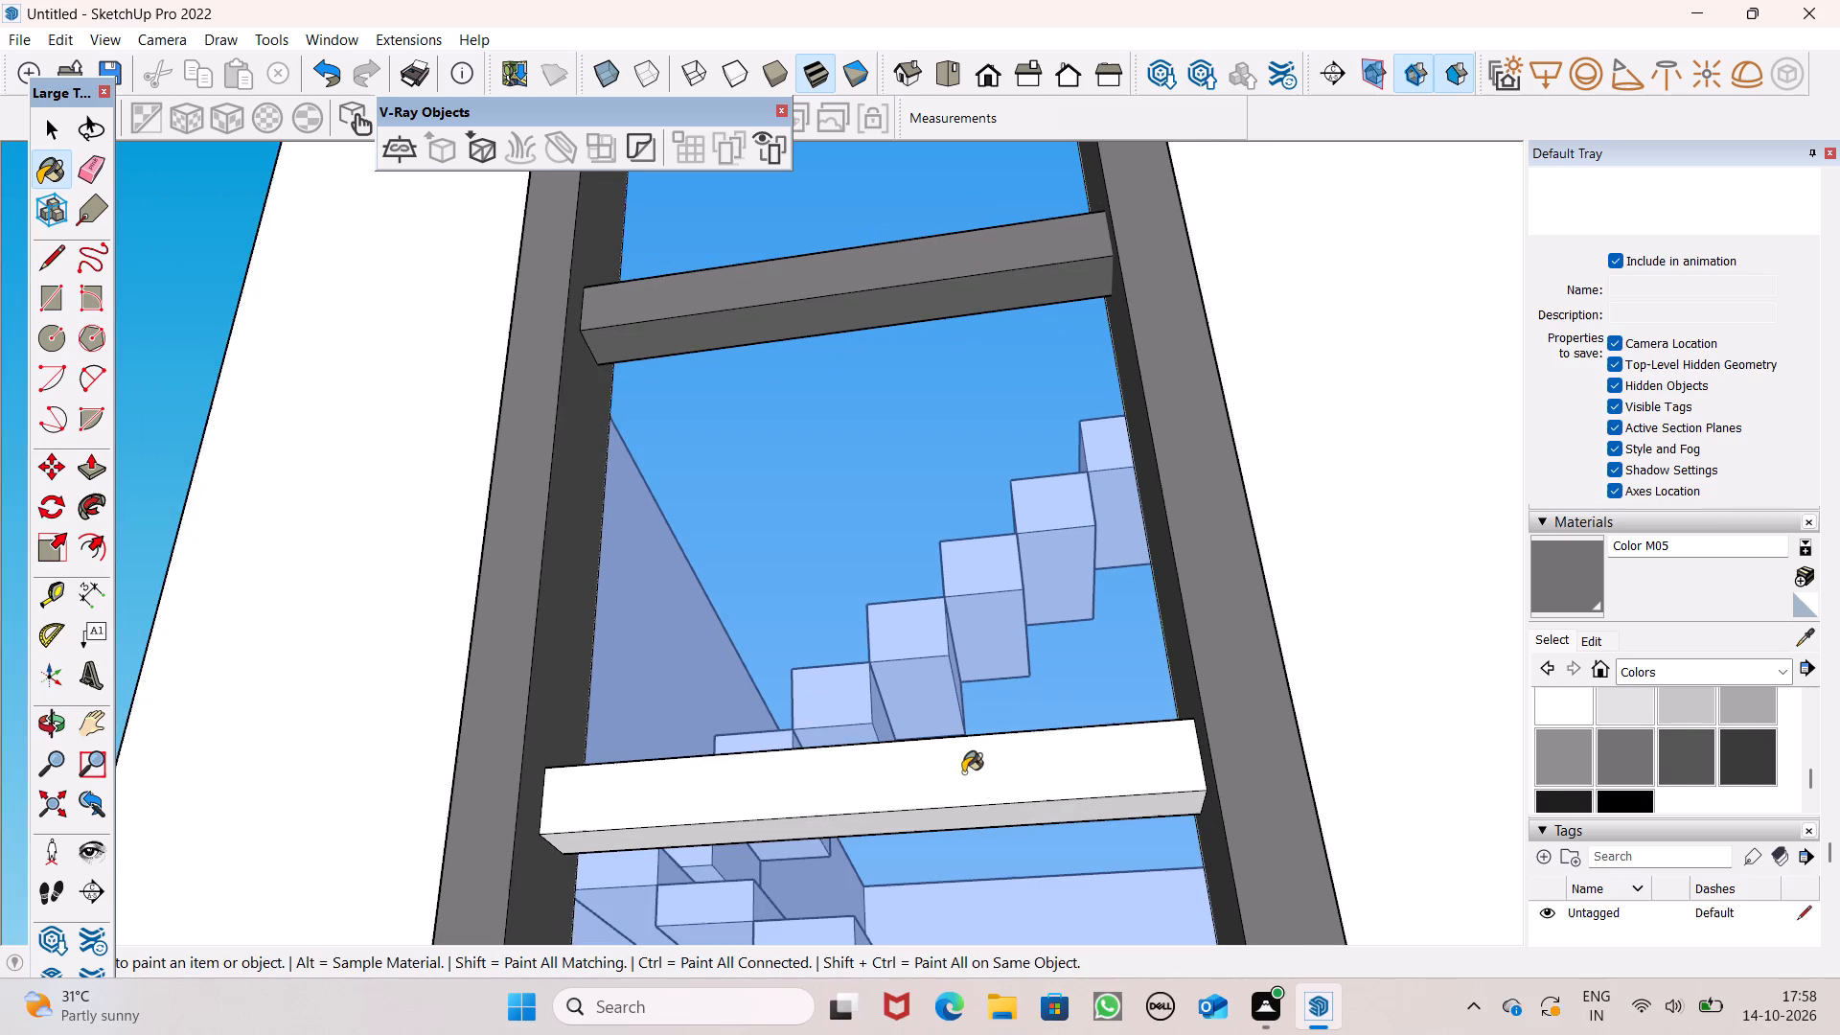
Paint the frame's outer side nearest the porch, the lower crossbar's underside and the frame's inner top face with Color M05.
middle_click_drag(1018, 551, 1114, 979)
scroll(1033, 370, "down", 8)
scroll(1034, 398, "up", 1)
scroll(1034, 399, "down", 4)
middle_click_drag(1080, 482, 424, 585)
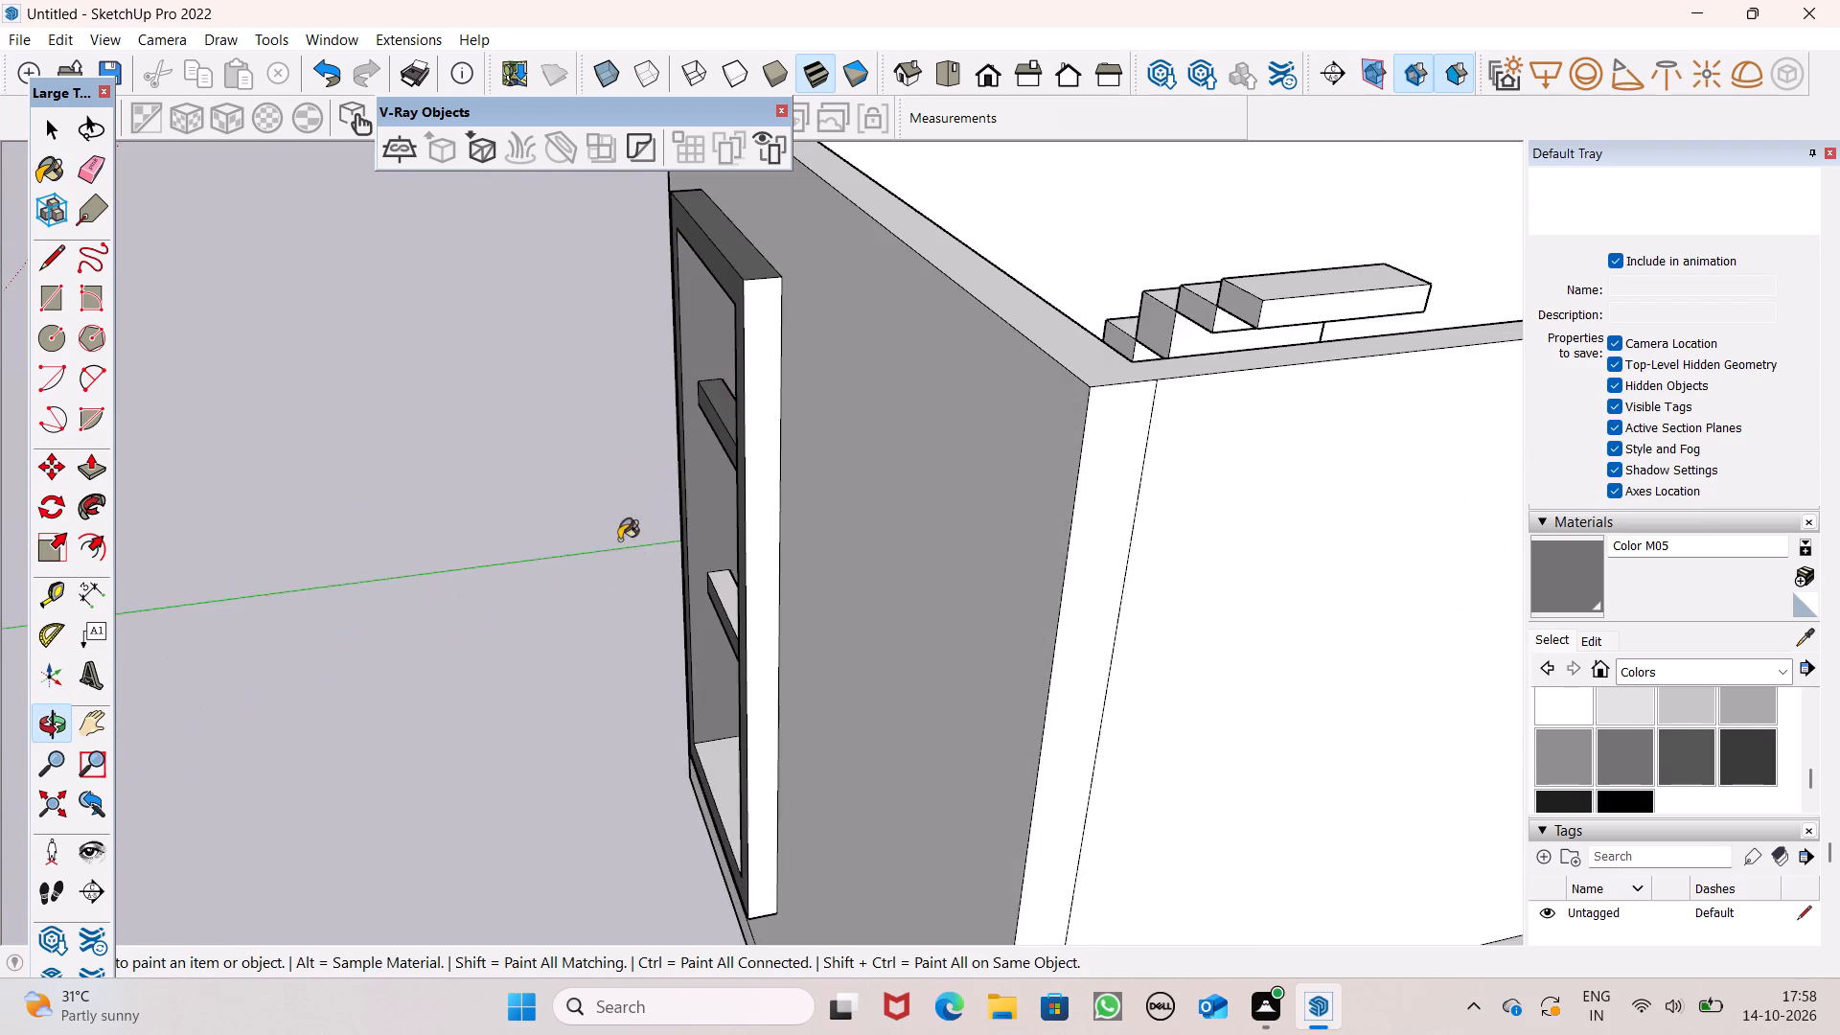
scroll(730, 534, "up", 2)
left_click(772, 506)
middle_click_drag(772, 506, 1230, 310)
scroll(1230, 310, "up", 1)
middle_click_drag(955, 686, 1054, 277)
left_click_drag(805, 634, 806, 626)
scroll(1009, 336, "down", 2)
left_click(781, 257)
scroll(812, 266, "down", 1)
scroll(820, 266, "up", 1)
scroll(849, 287, "down", 3)
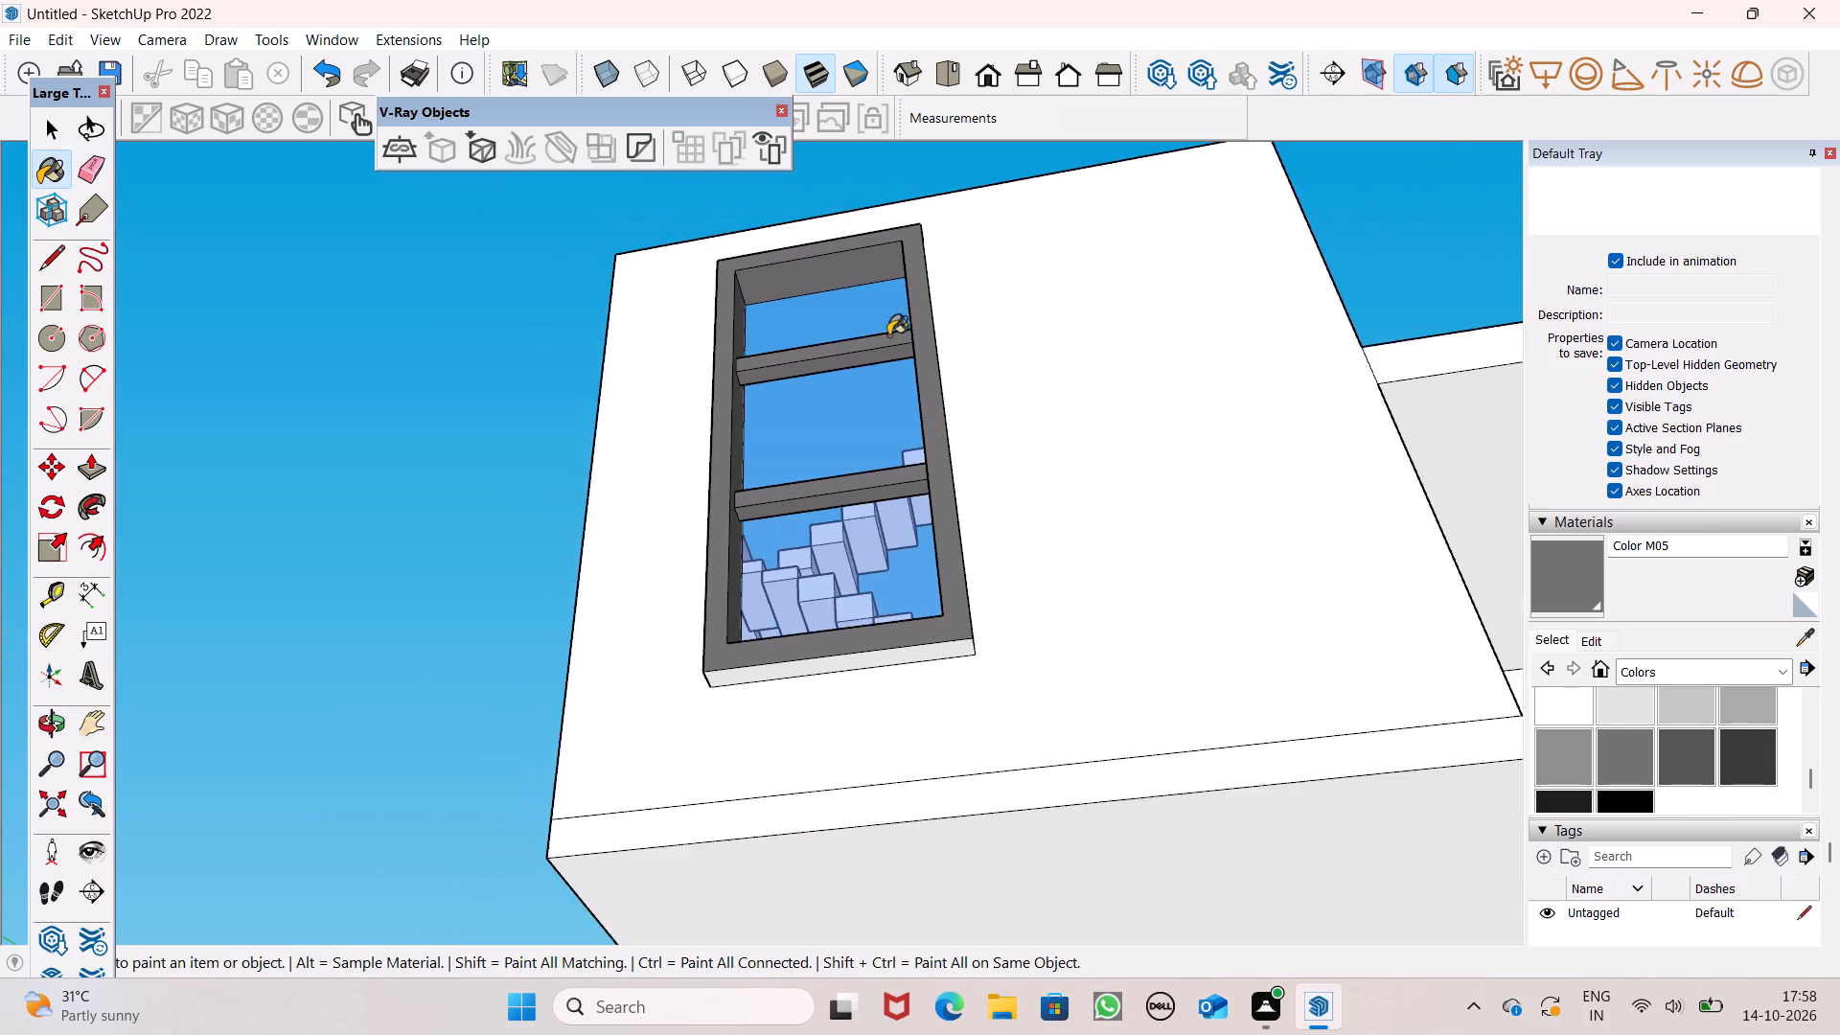
Paint the frame's inner bottom face and the lower crossbar's top face with Color M05.
middle_click_drag(951, 464, 581, 857)
scroll(713, 766, "up", 2)
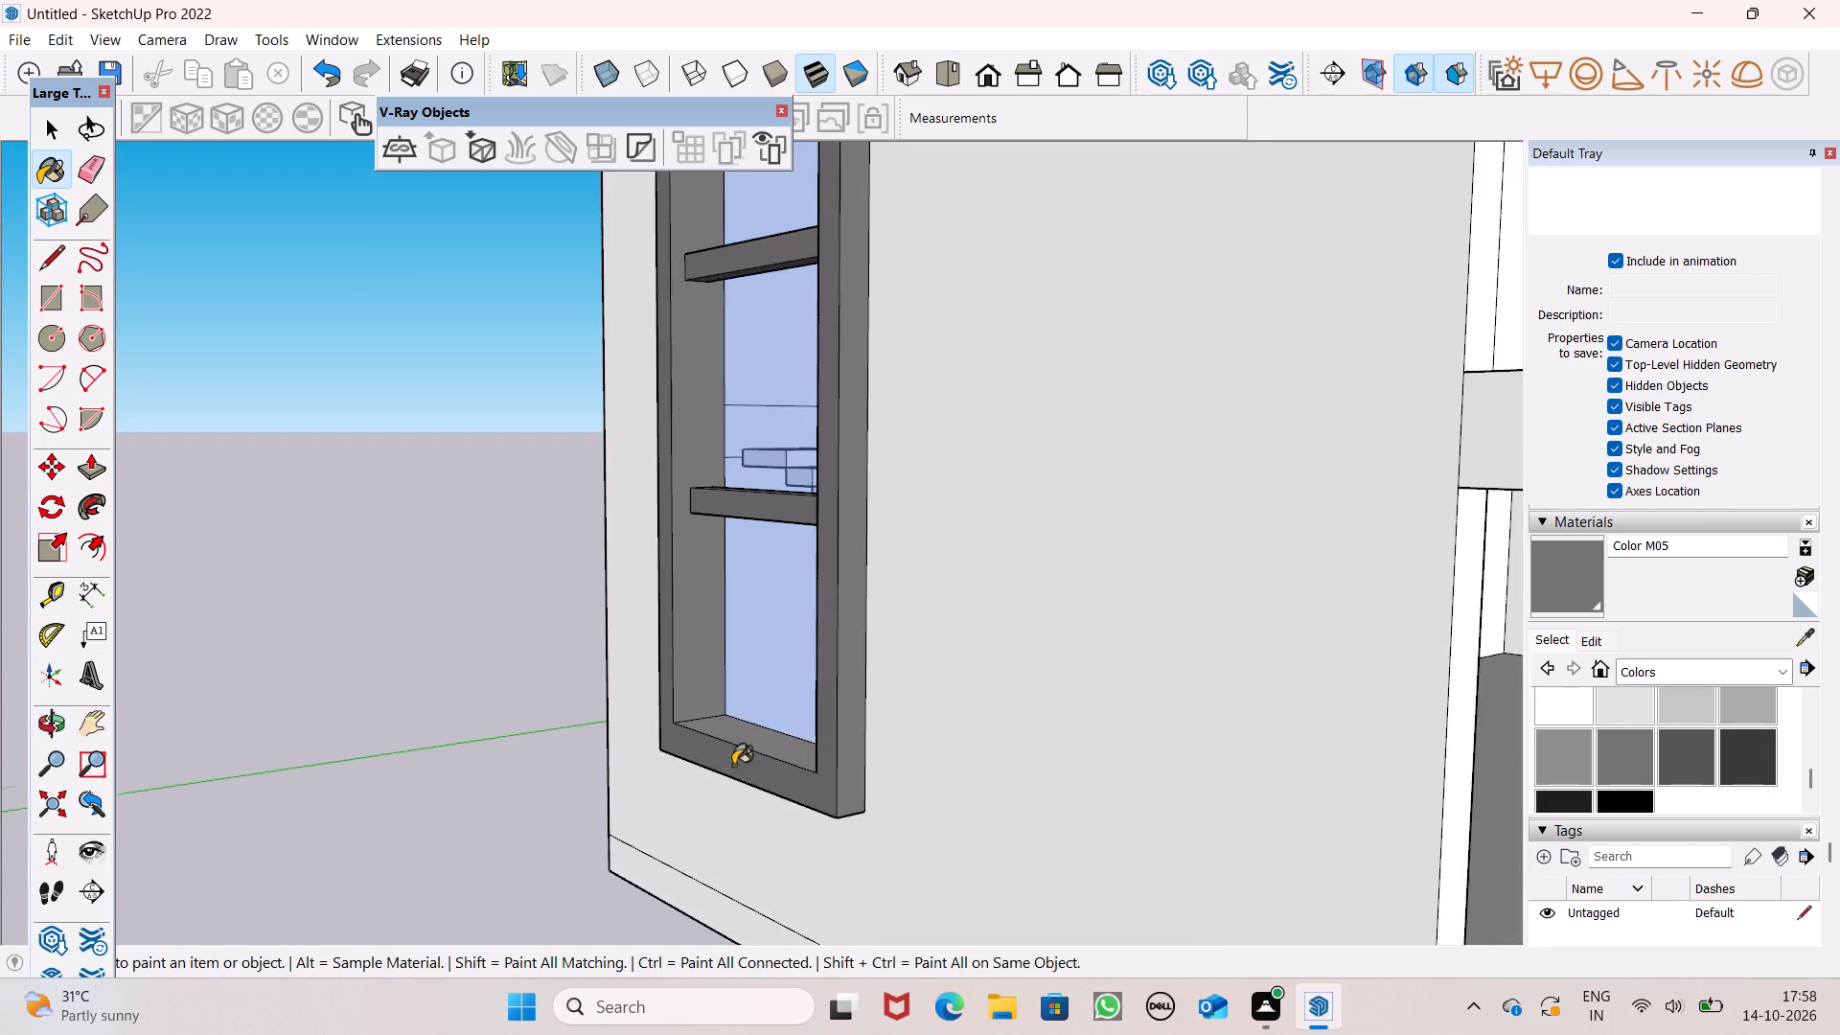
middle_click_drag(733, 765, 816, 913)
scroll(771, 841, "up", 1)
left_click(699, 658)
middle_click_drag(795, 735, 900, 1009)
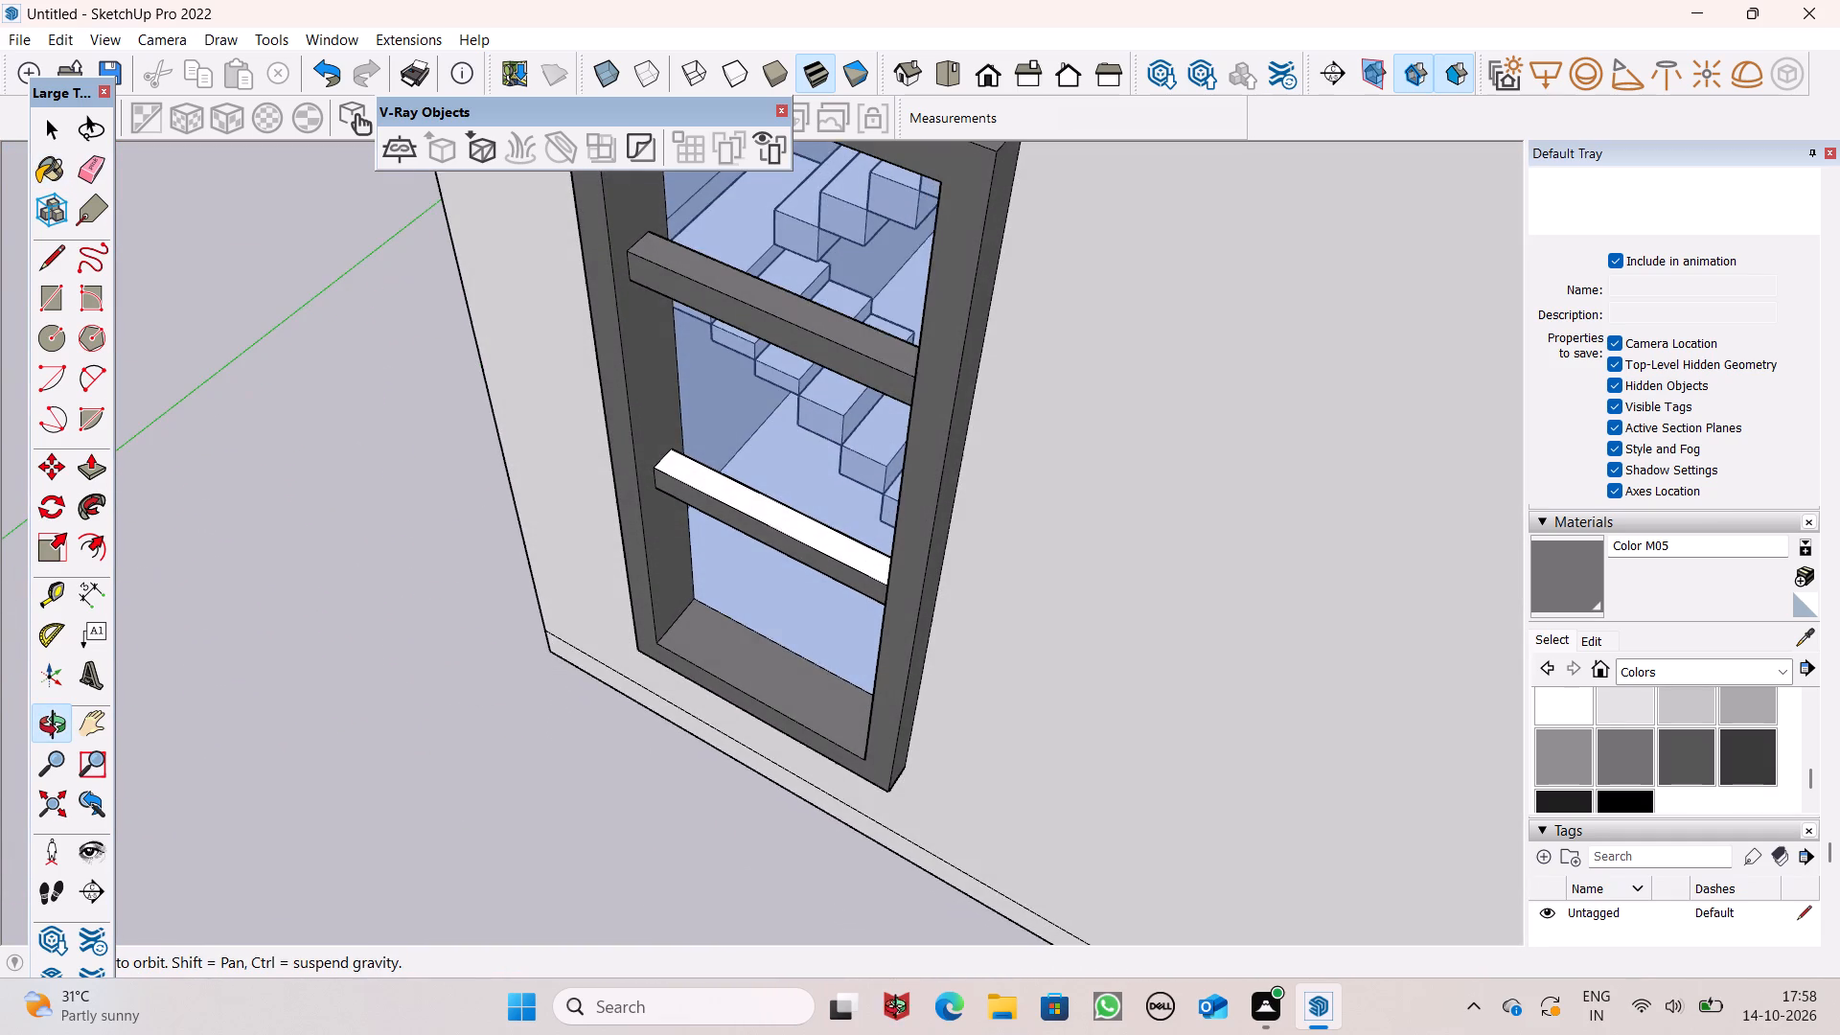
middle_click_drag(900, 1009, 891, 1004)
left_click(777, 515)
middle_click_drag(809, 609, 953, 128)
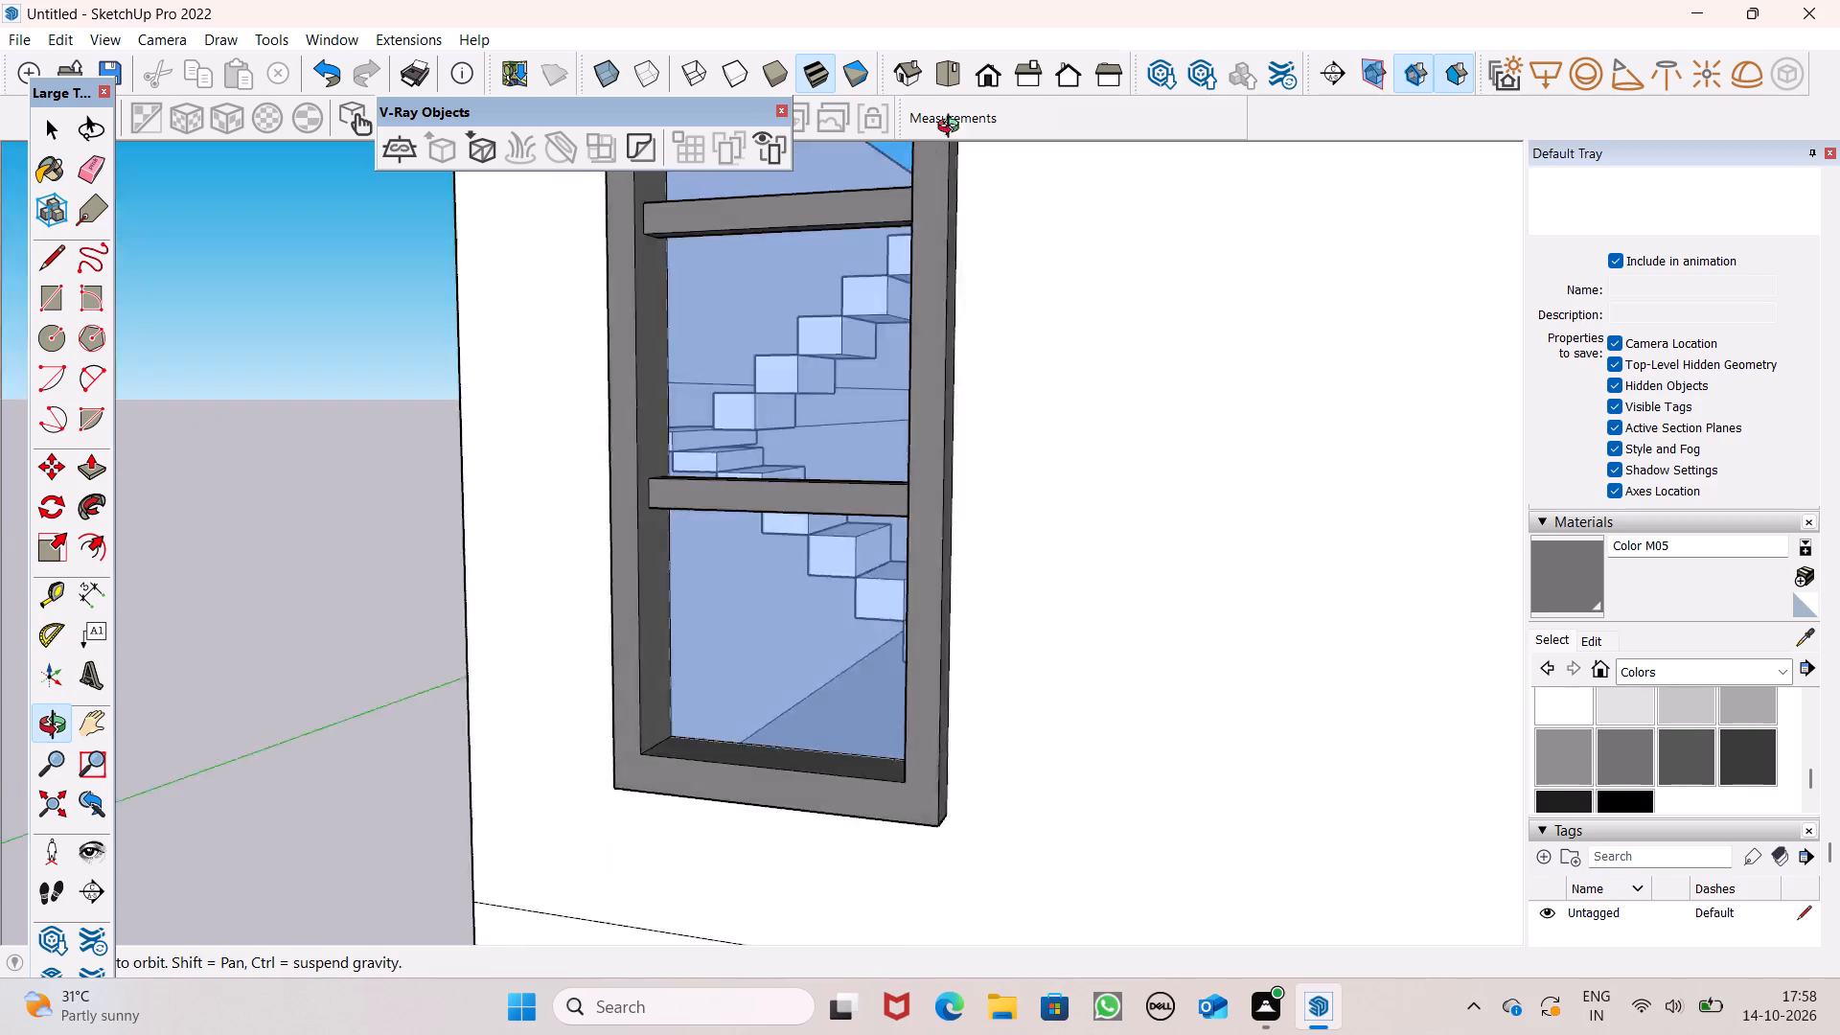
Paint the underside of the tall staircase window's frame with Color M05.
middle_click_drag(953, 128, 1069, 105)
scroll(1053, 0, "up", 1)
middle_click_drag(768, 977, 849, 508)
scroll(927, 805, "down", 1)
middle_click_drag(929, 801, 921, 469)
scroll(870, 709, "up", 3)
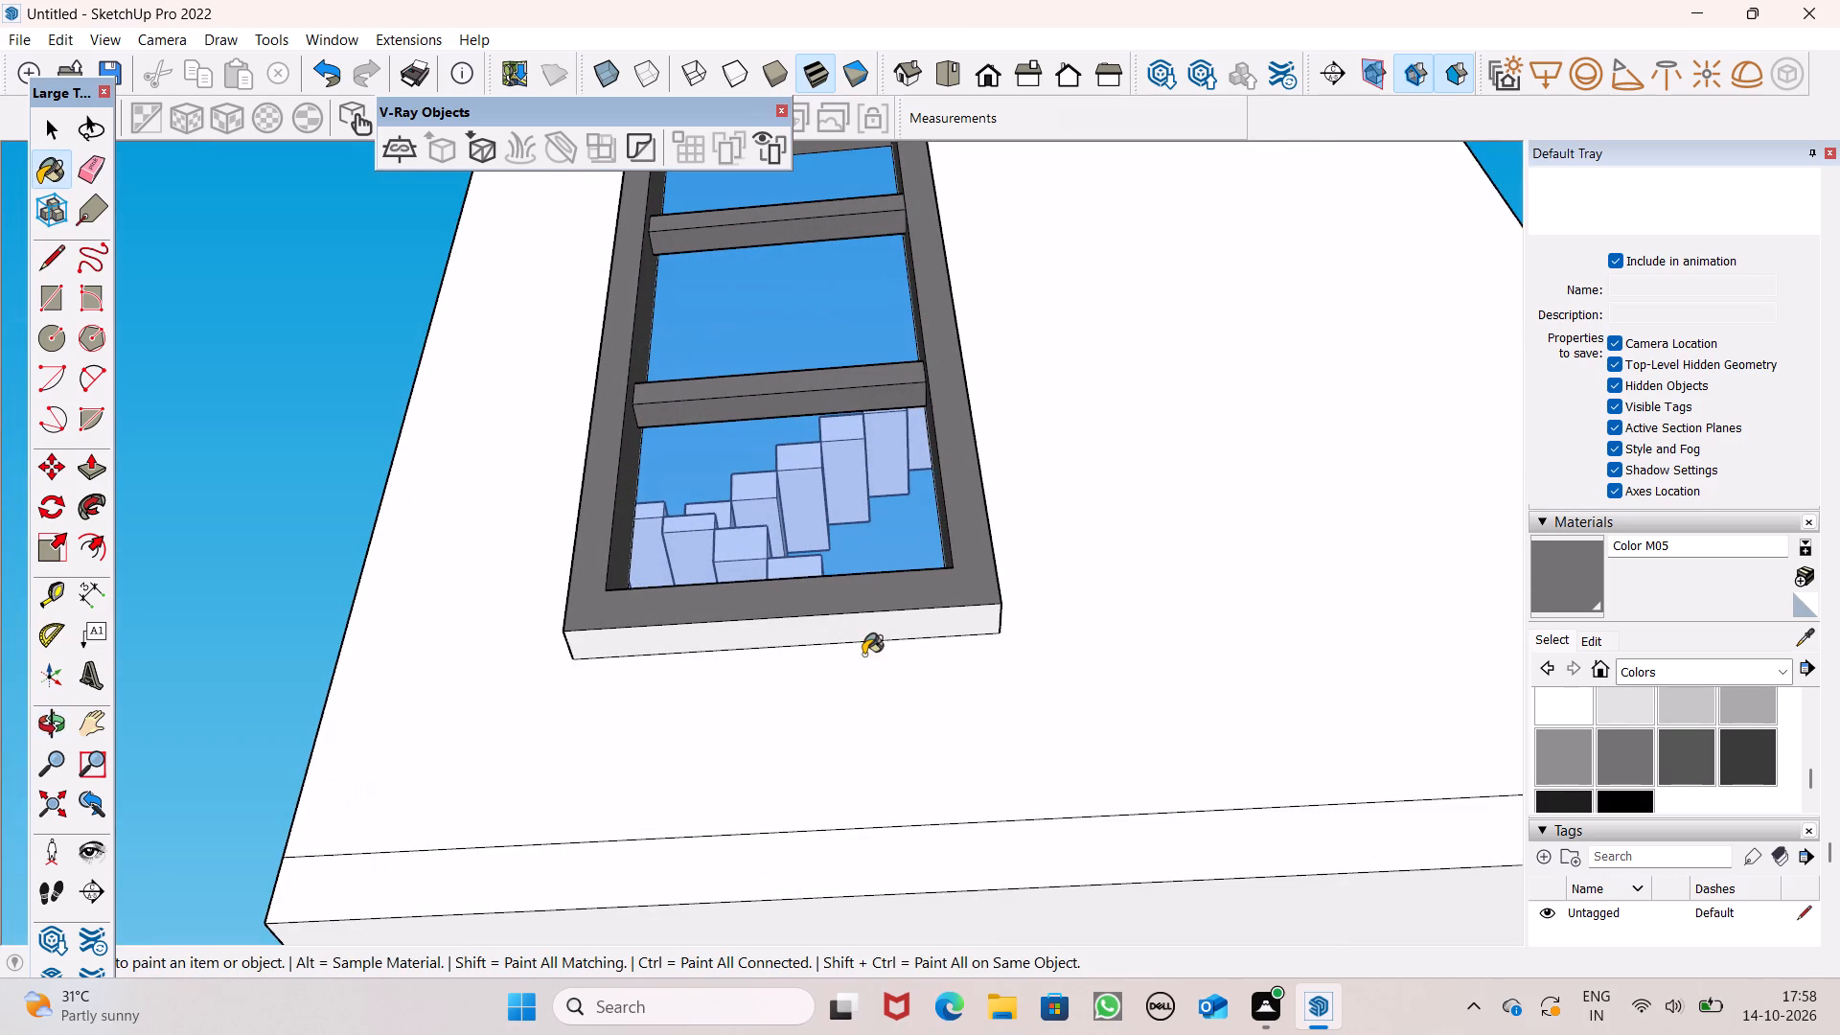
left_click(872, 620)
Close the window frame's front opening with a face by tracing about 8 1/2" of its inner top edge from the corner.
scroll(999, 475, "down", 5)
middle_click_drag(1030, 613, 1033, 647)
scroll(1033, 647, "down", 2)
scroll(1002, 480, "down", 1)
scroll(1002, 478, "up", 1)
scroll(1002, 478, "down", 1)
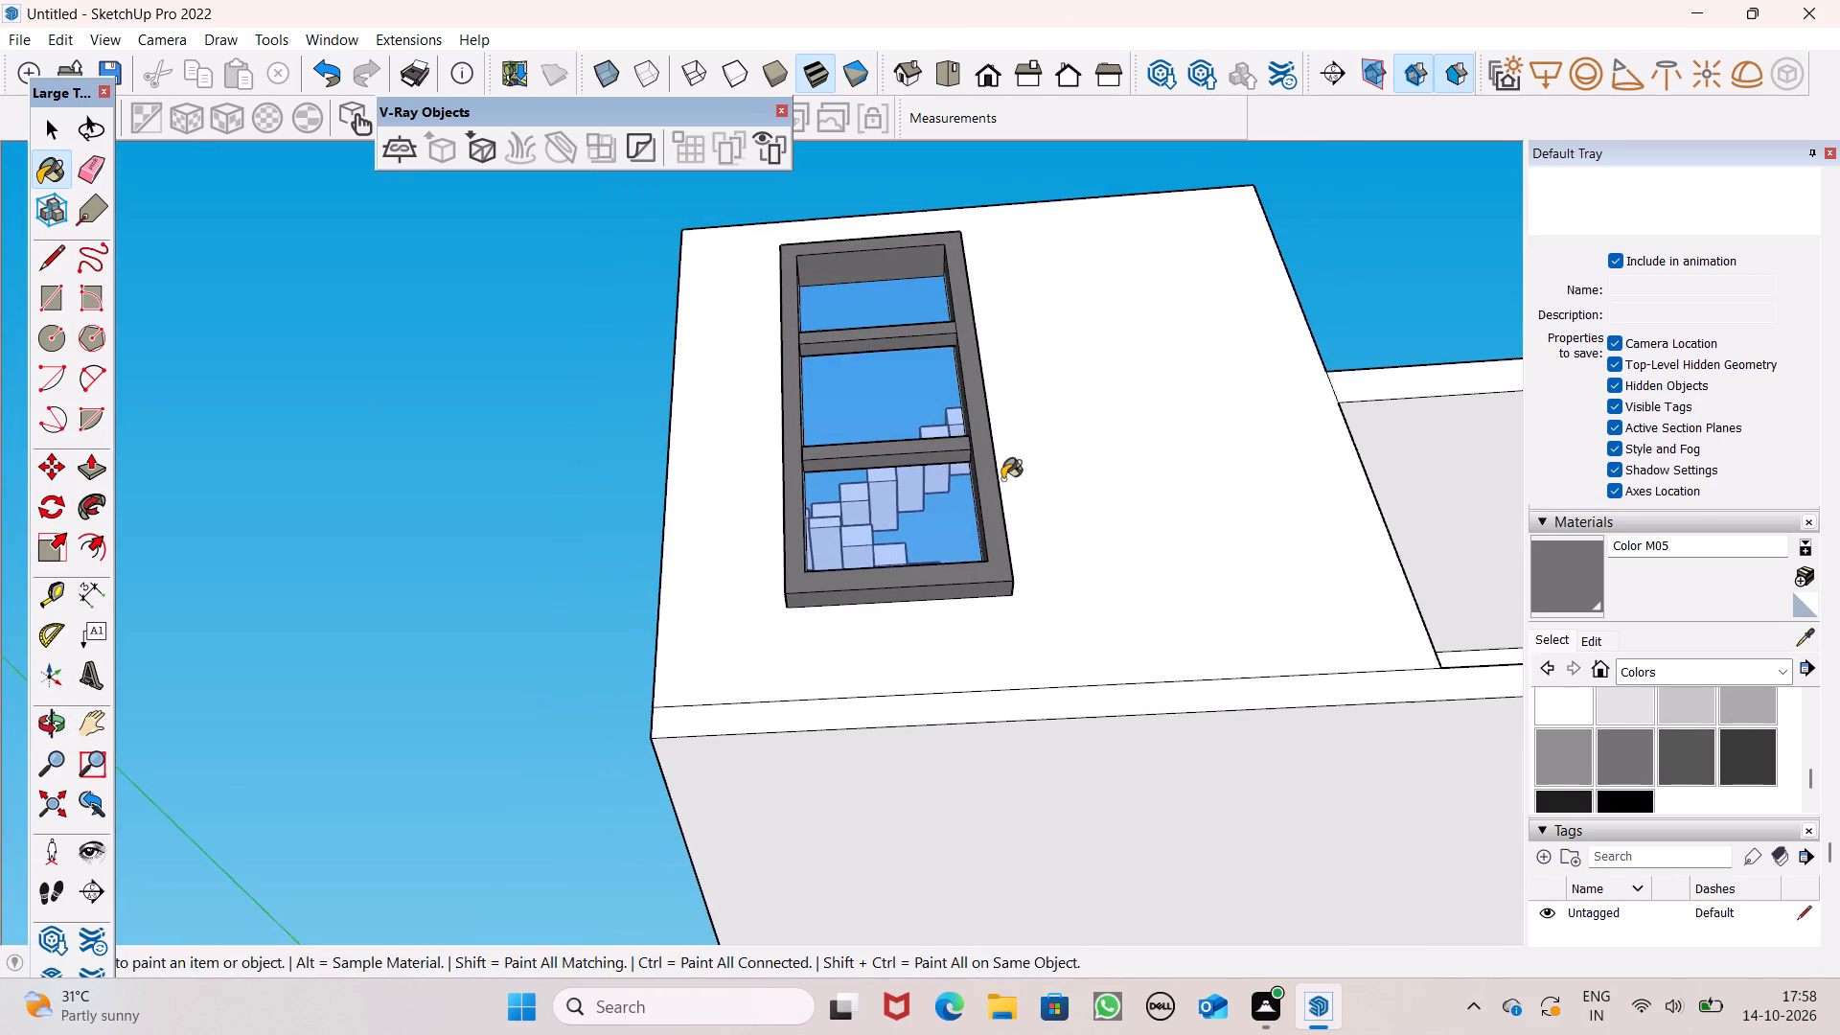
middle_click_drag(995, 547, 804, 901)
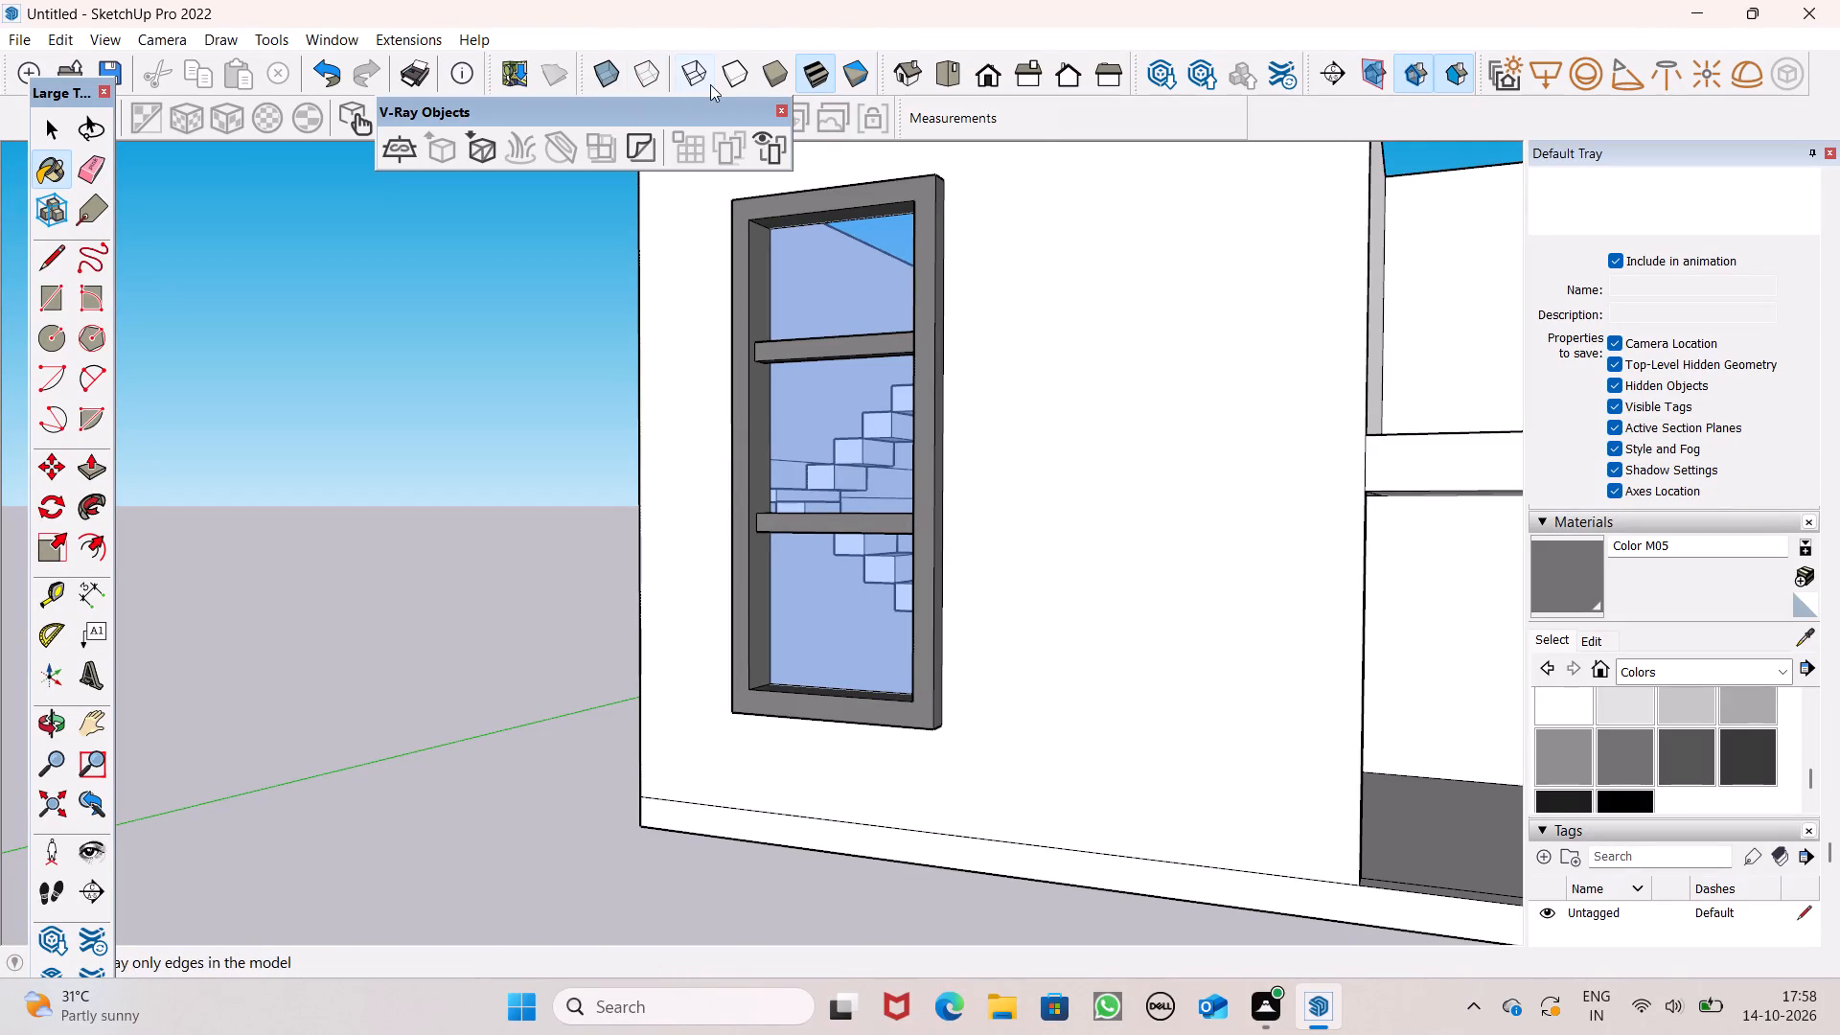
scroll(843, 327, "down", 1)
middle_click_drag(865, 379, 1165, 776)
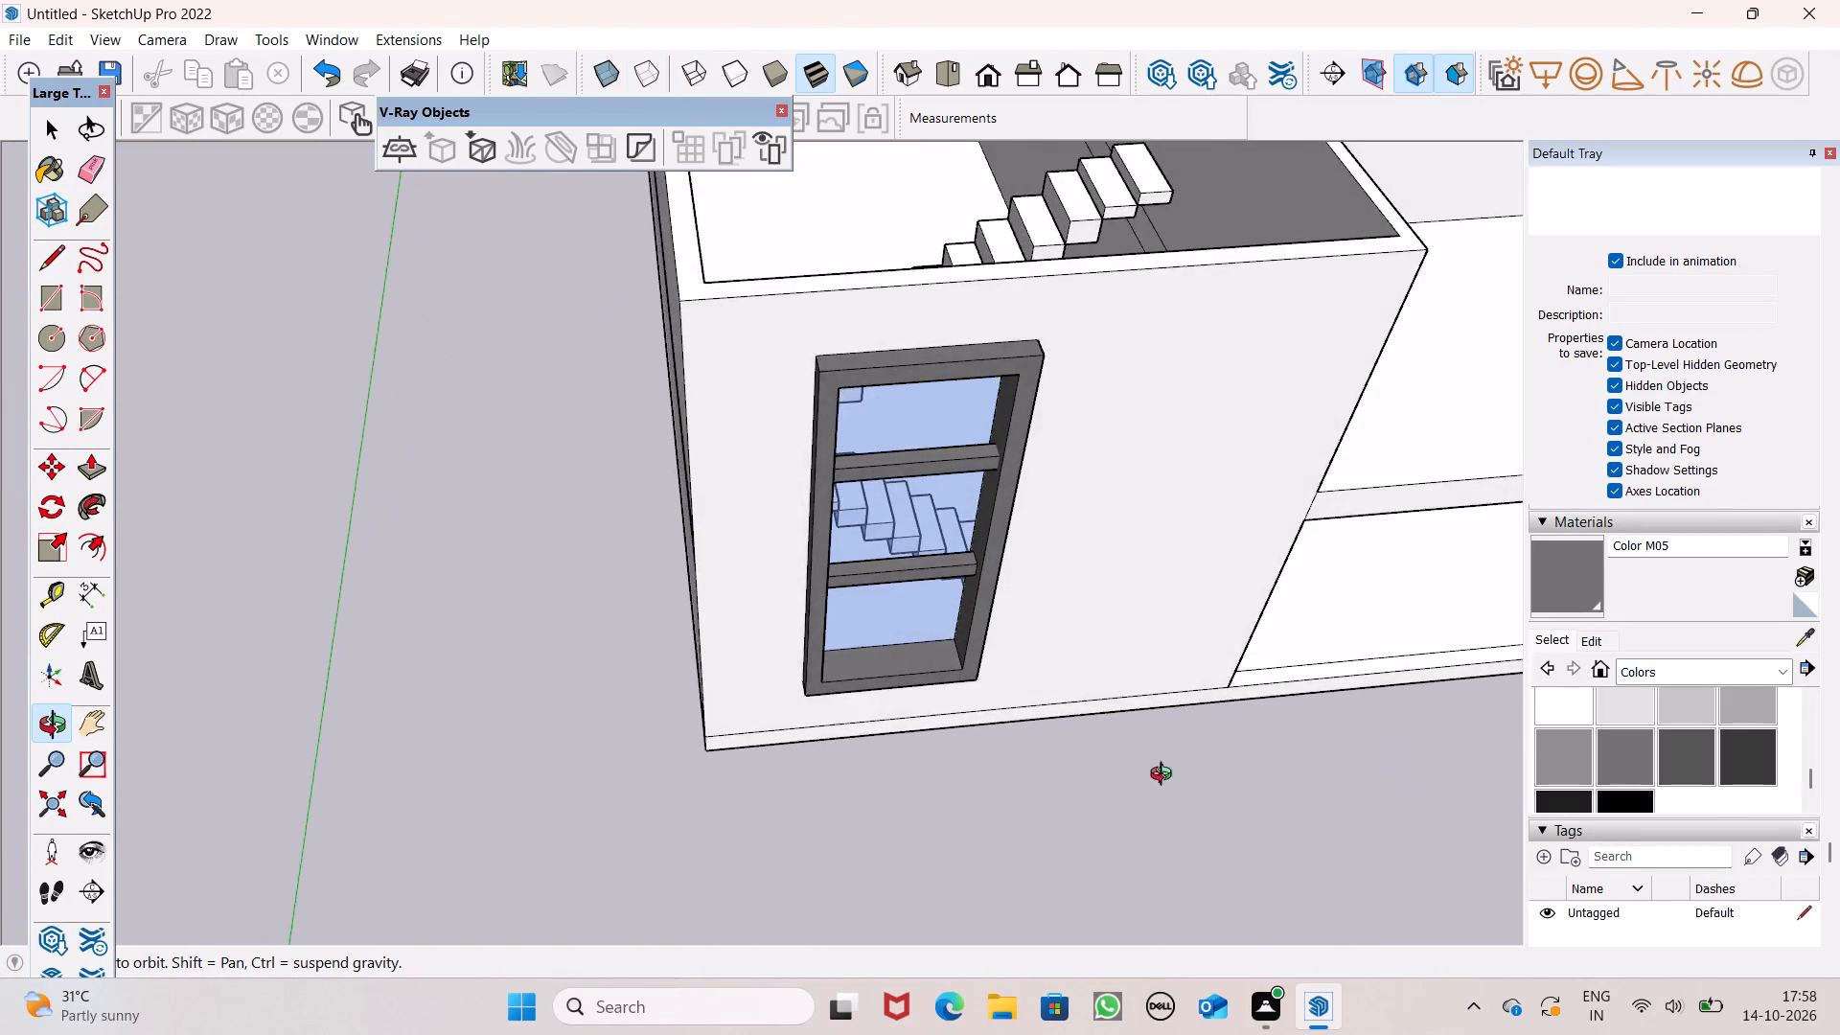
middle_click_drag(1165, 776, 1129, 750)
left_click(51, 264)
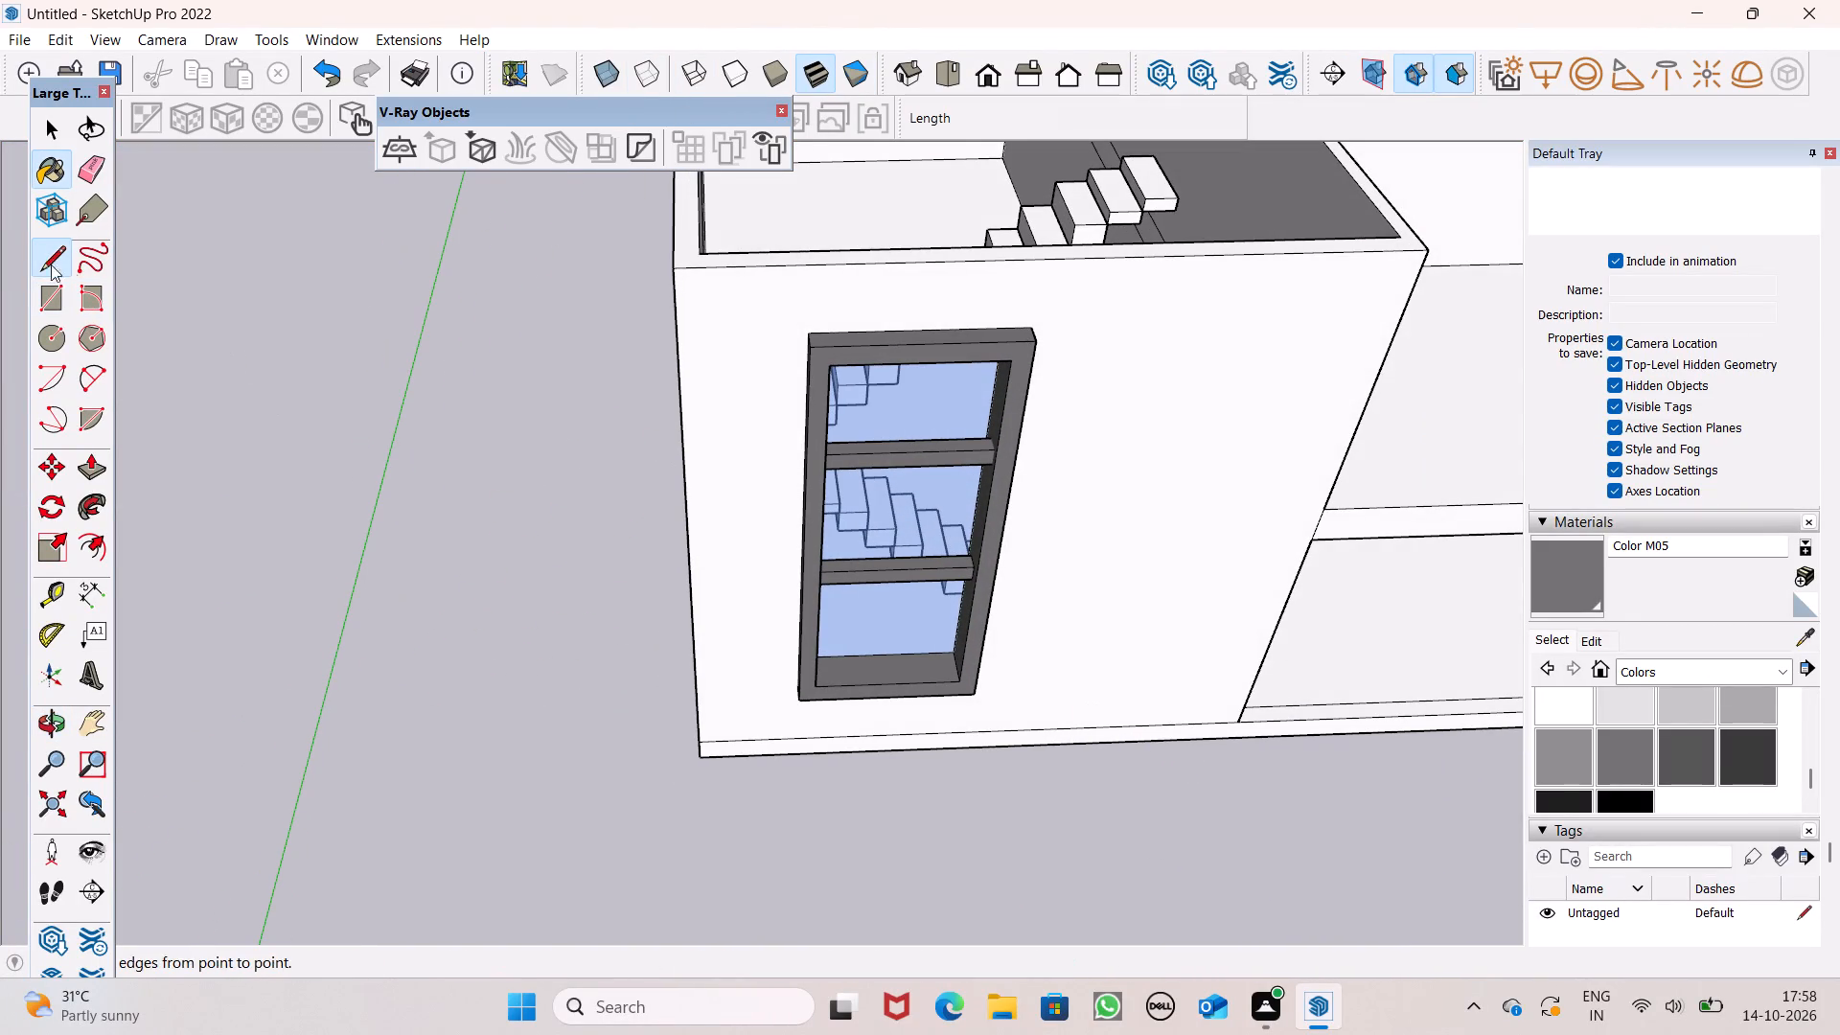
scroll(911, 357, "down", 1)
scroll(1049, 357, "up", 6)
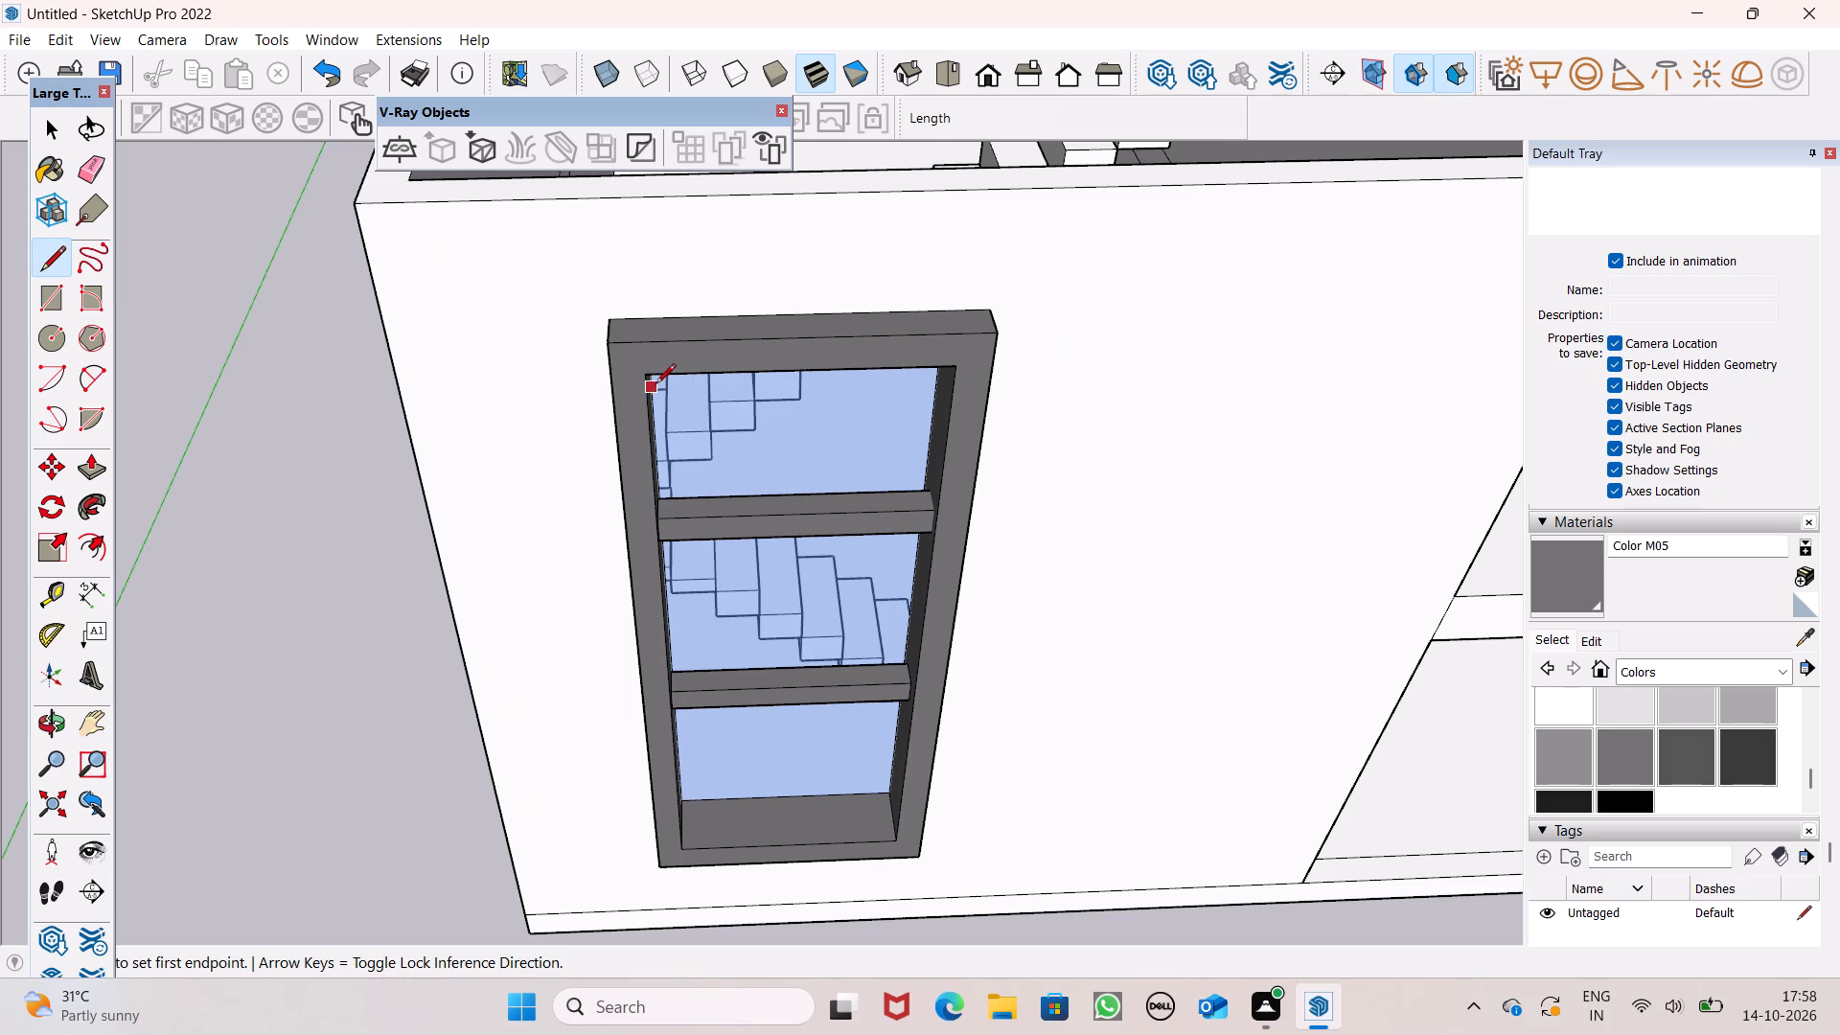
left_click(654, 375)
left_click(686, 374)
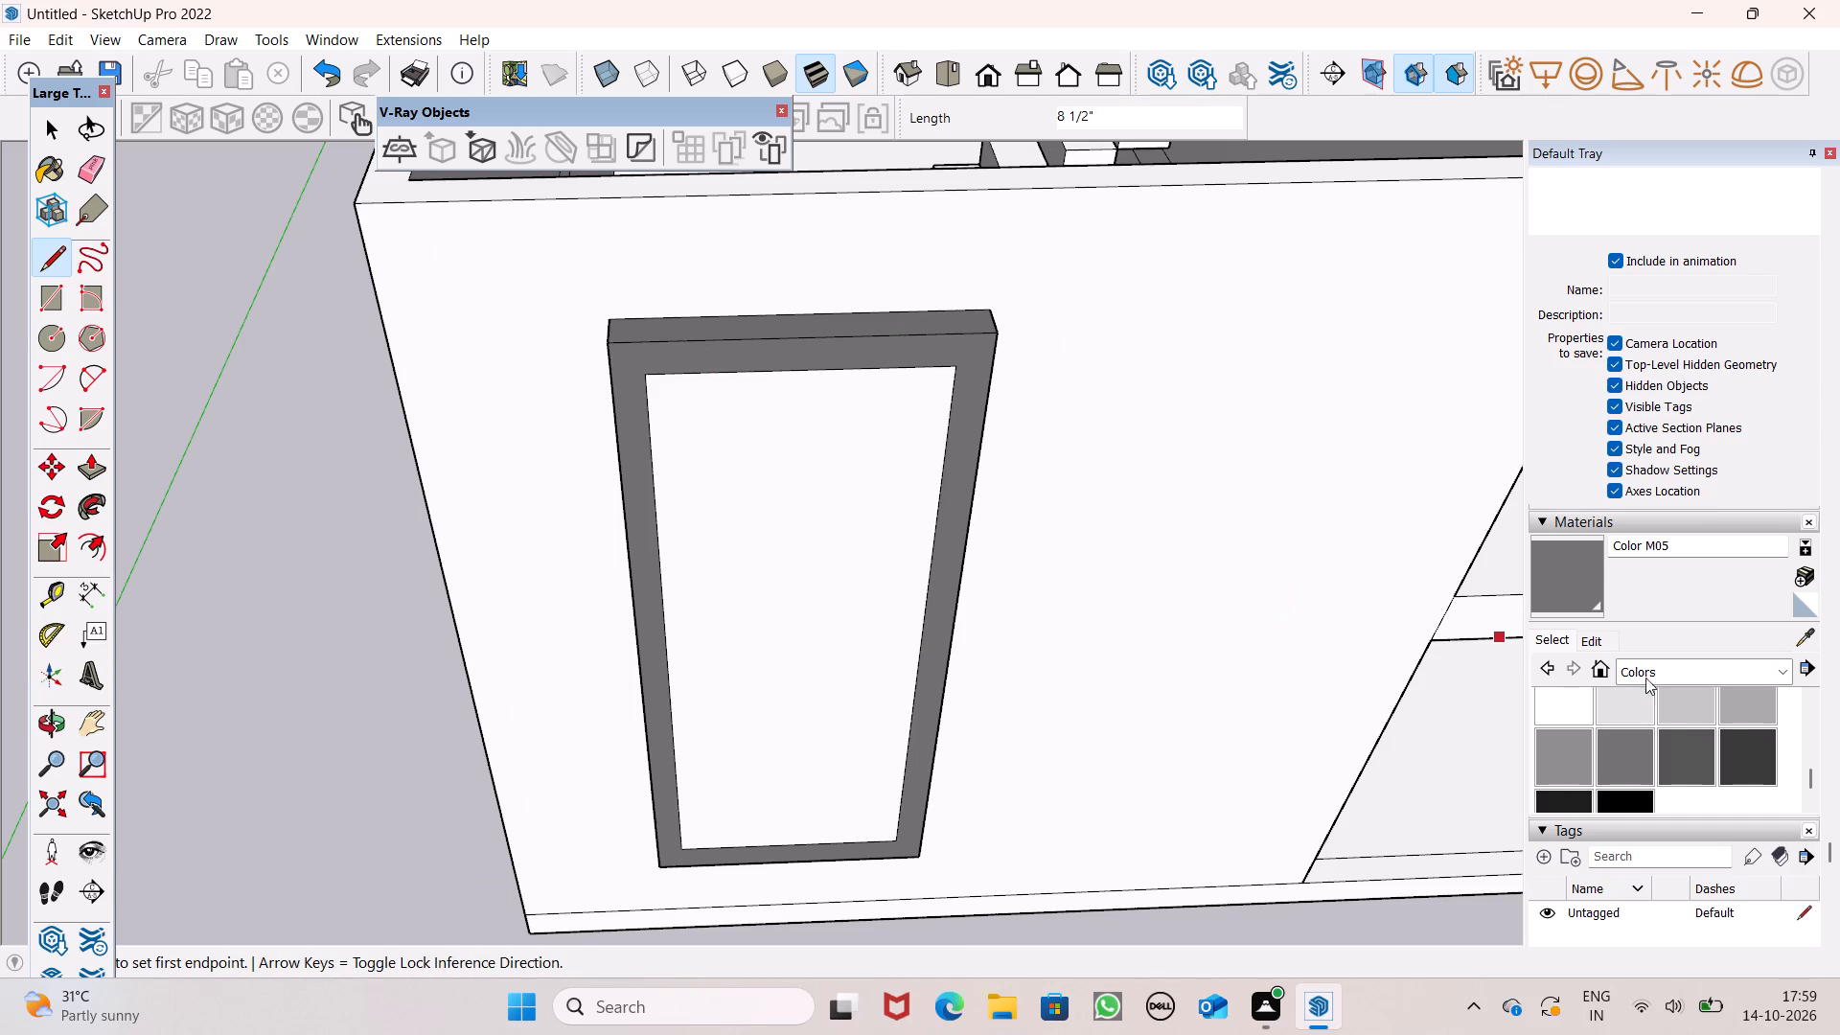
Paint the new face in the window frame's front opening with Translucent Glass Blue from the Glass and Mirrors collection.
left_click(1669, 674)
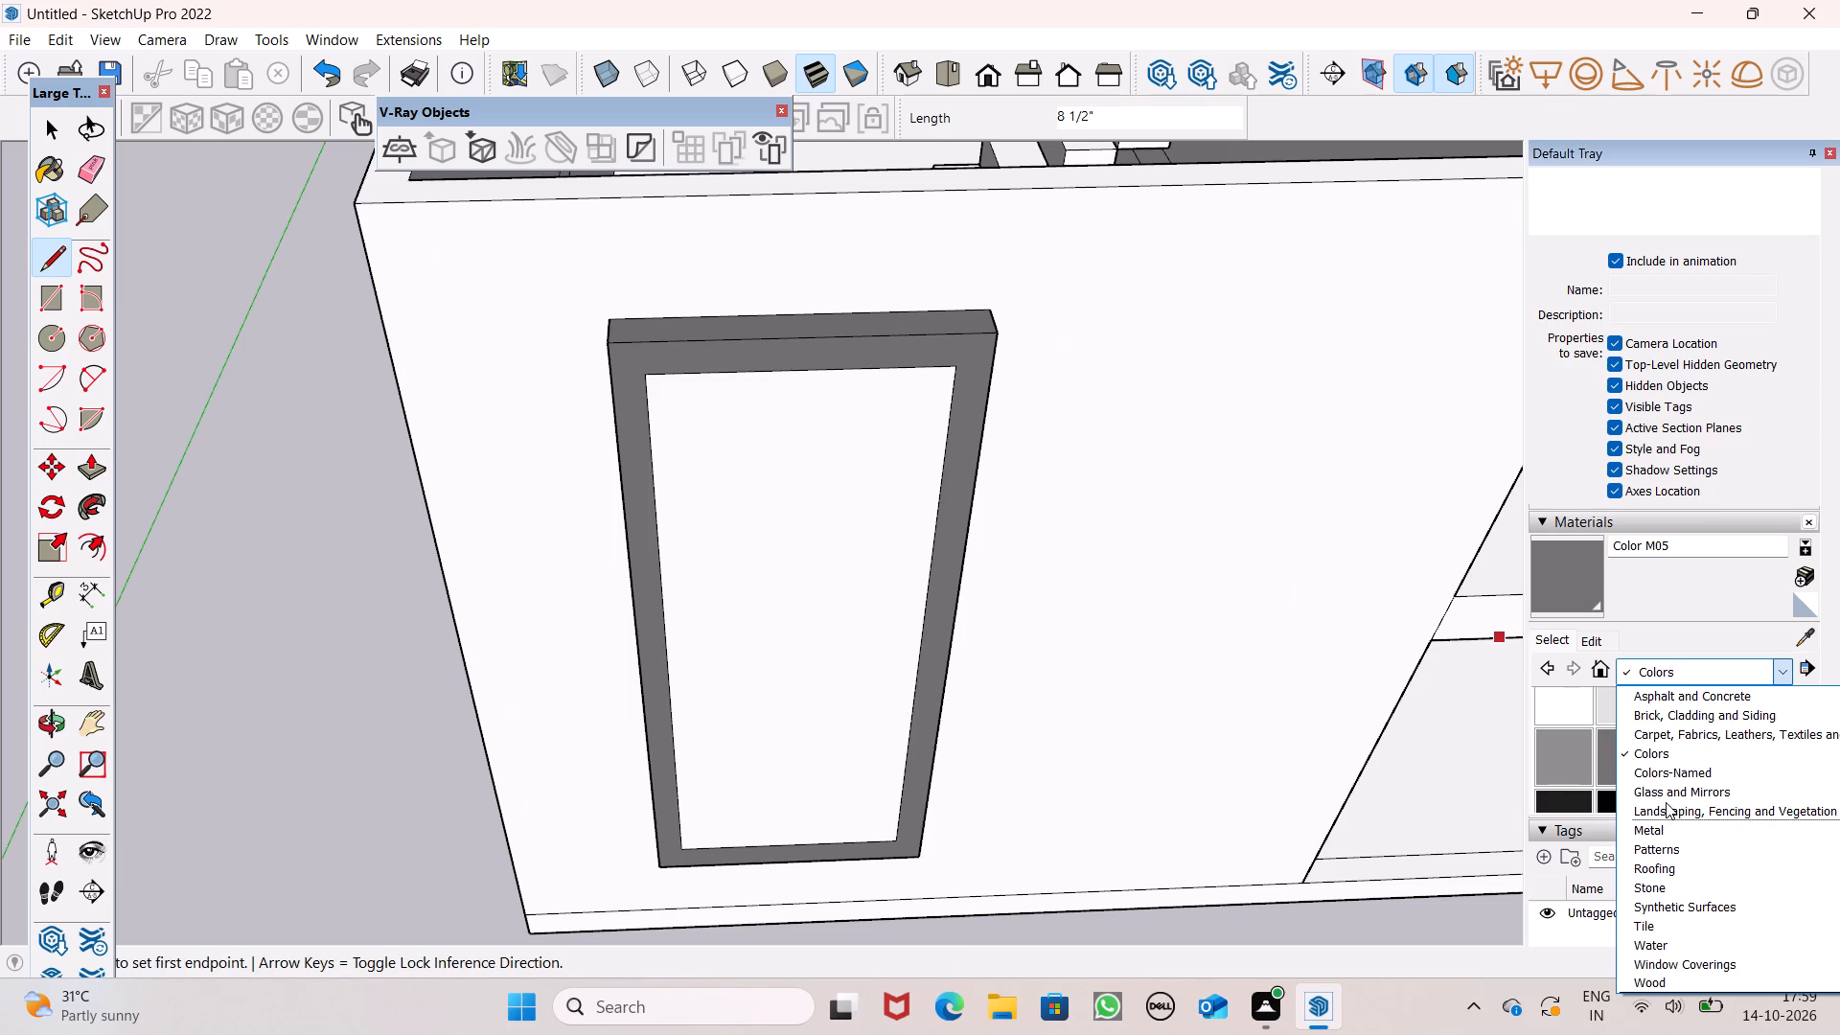
left_click(1666, 791)
left_click(1745, 740)
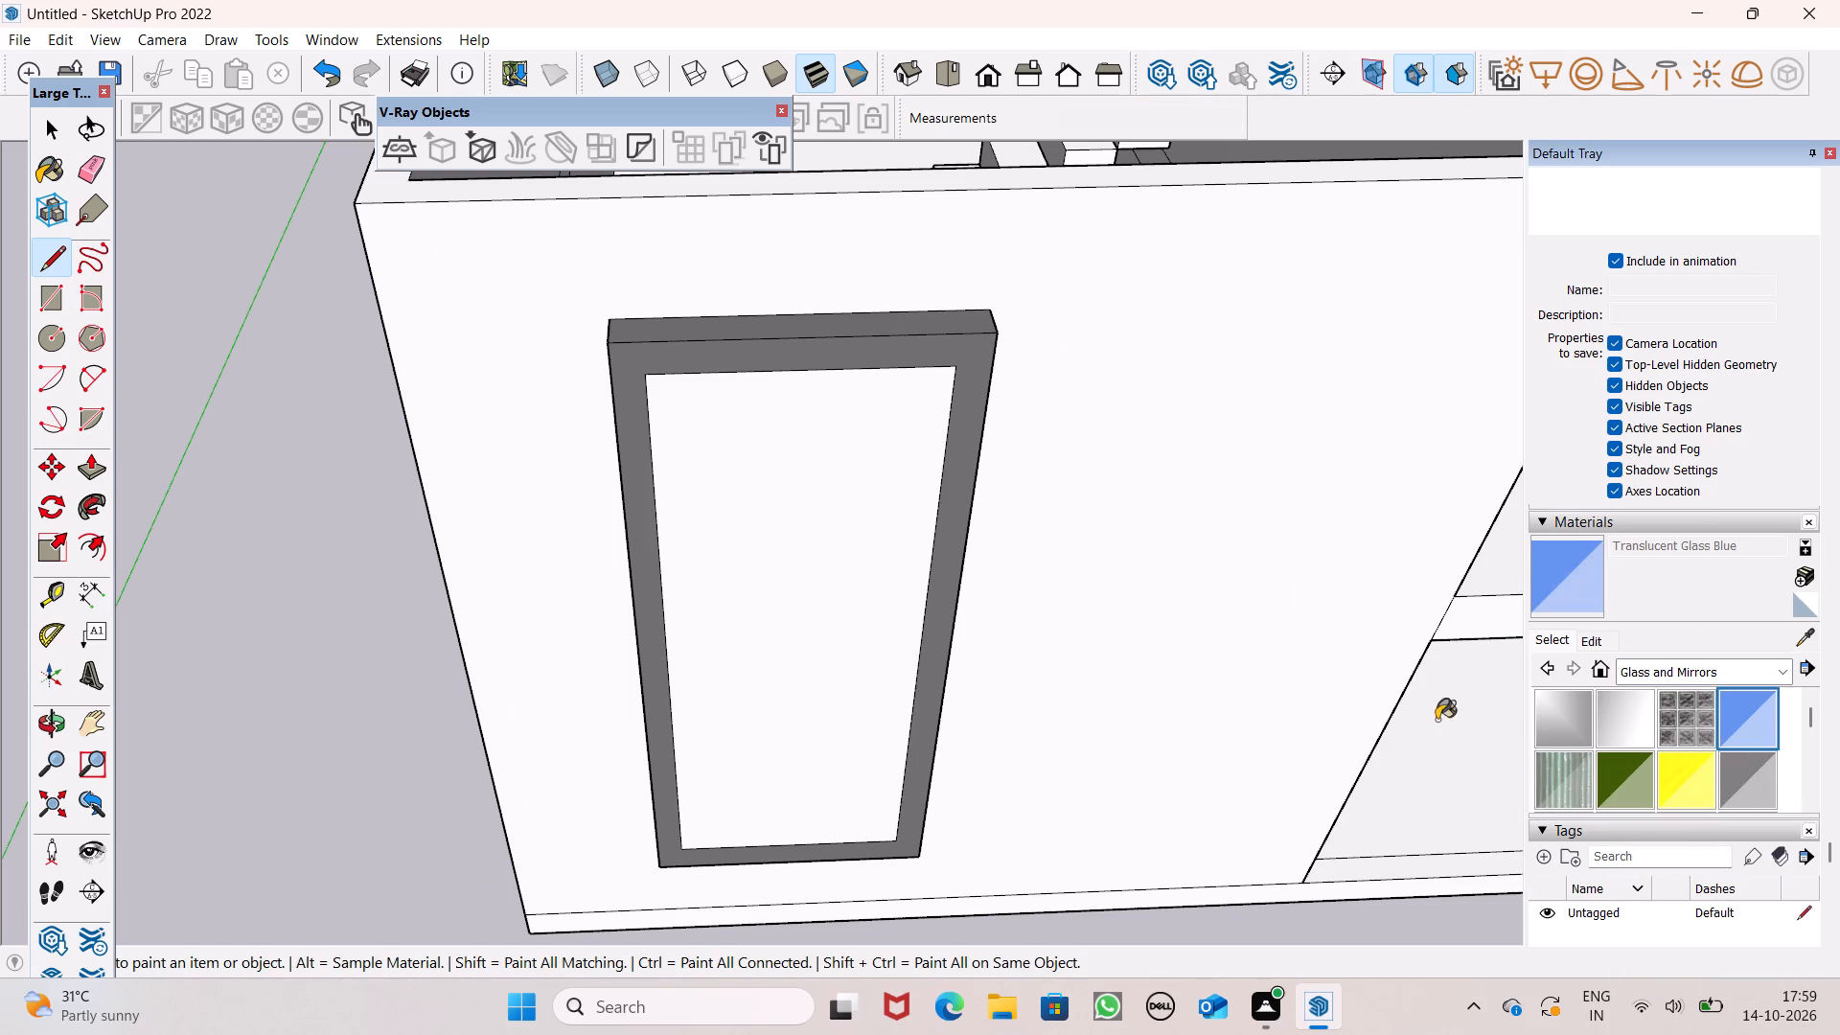
left_click(851, 628)
Examine the glazed staircase window up close and within the building's whole exterior.
scroll(859, 559, "down", 2)
scroll(859, 559, "up", 1)
scroll(859, 559, "down", 1)
middle_click_drag(1053, 705, 941, 228)
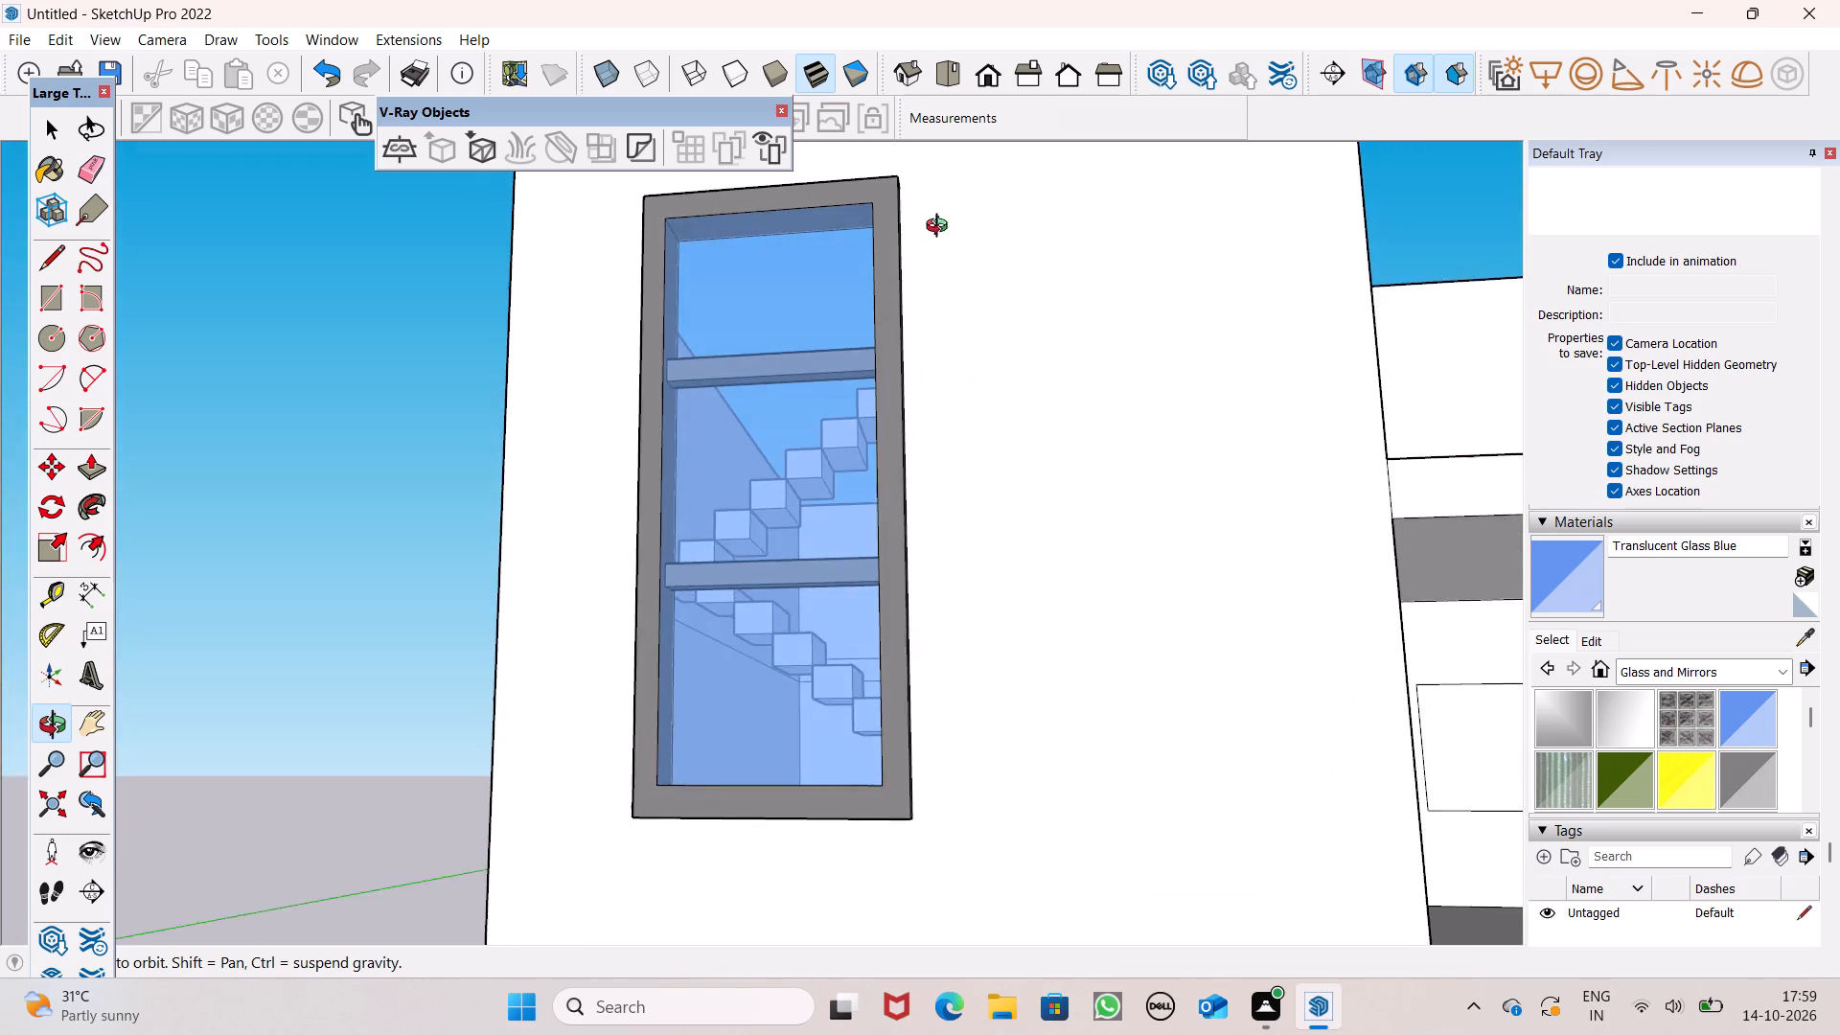
middle_click_drag(941, 228, 1108, 542)
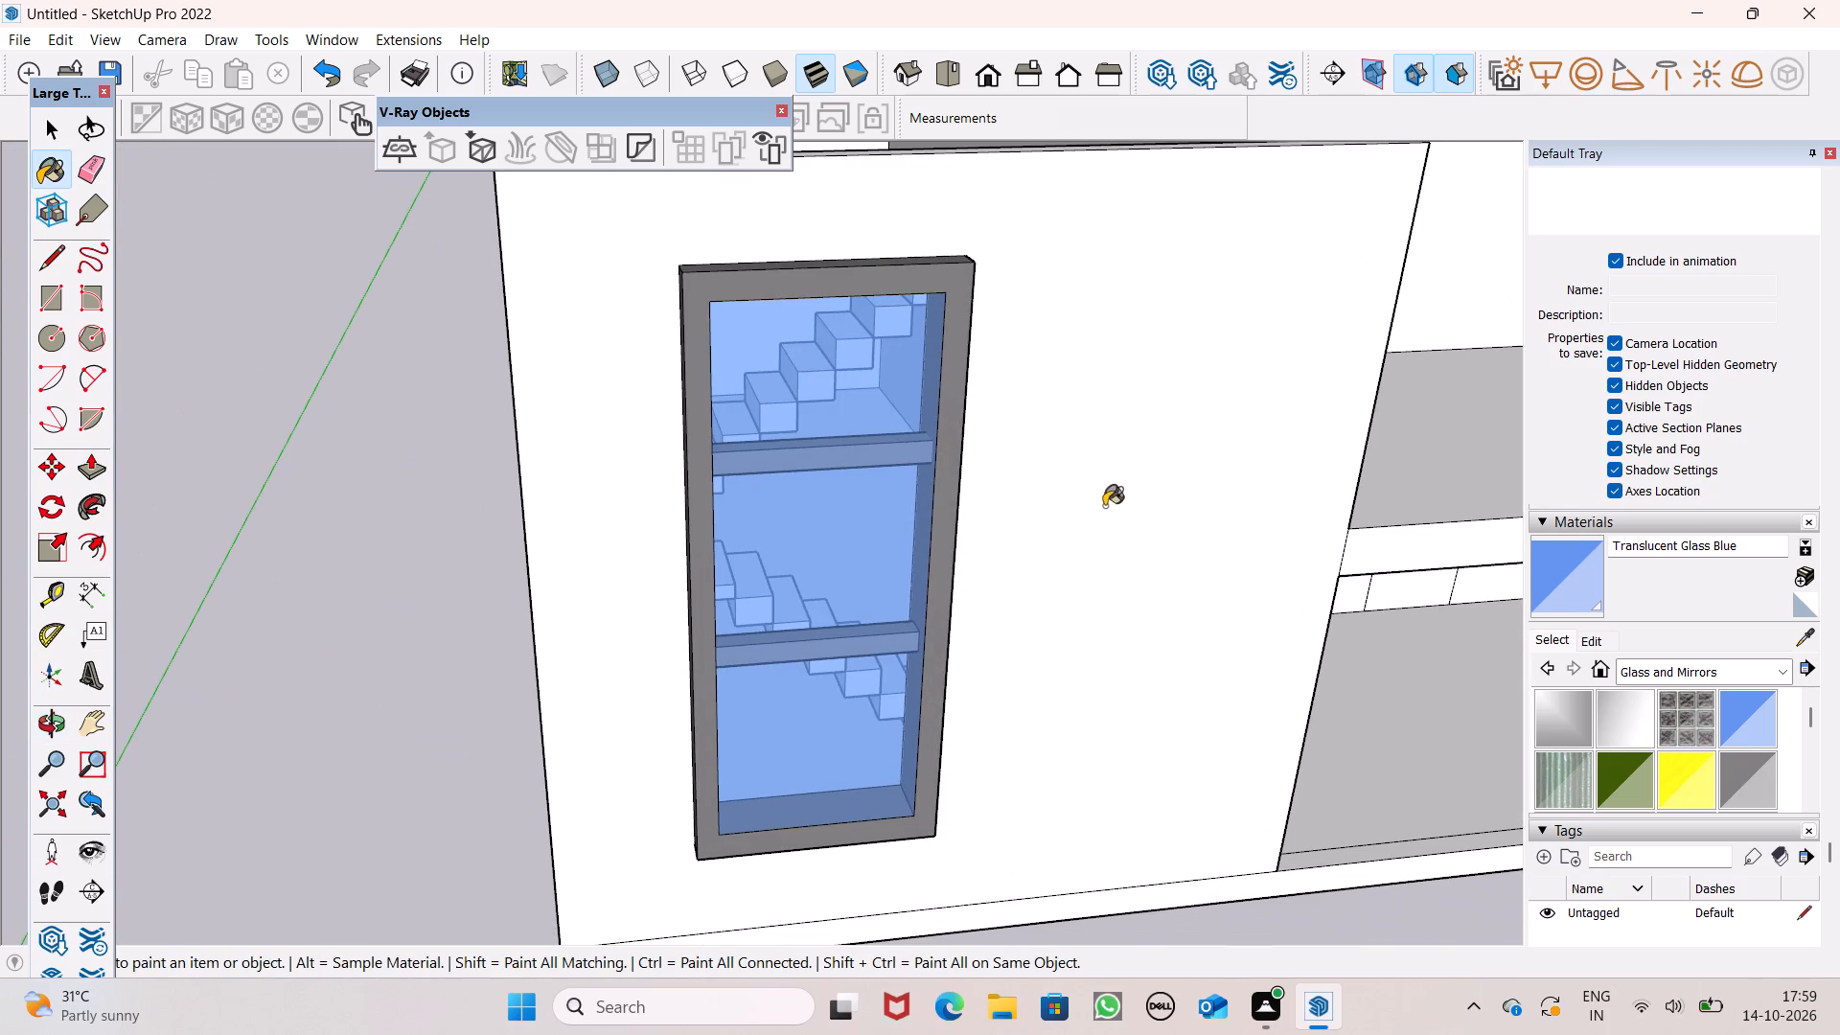
scroll(893, 333, "down", 3)
key("space")
scroll(893, 333, "down", 5)
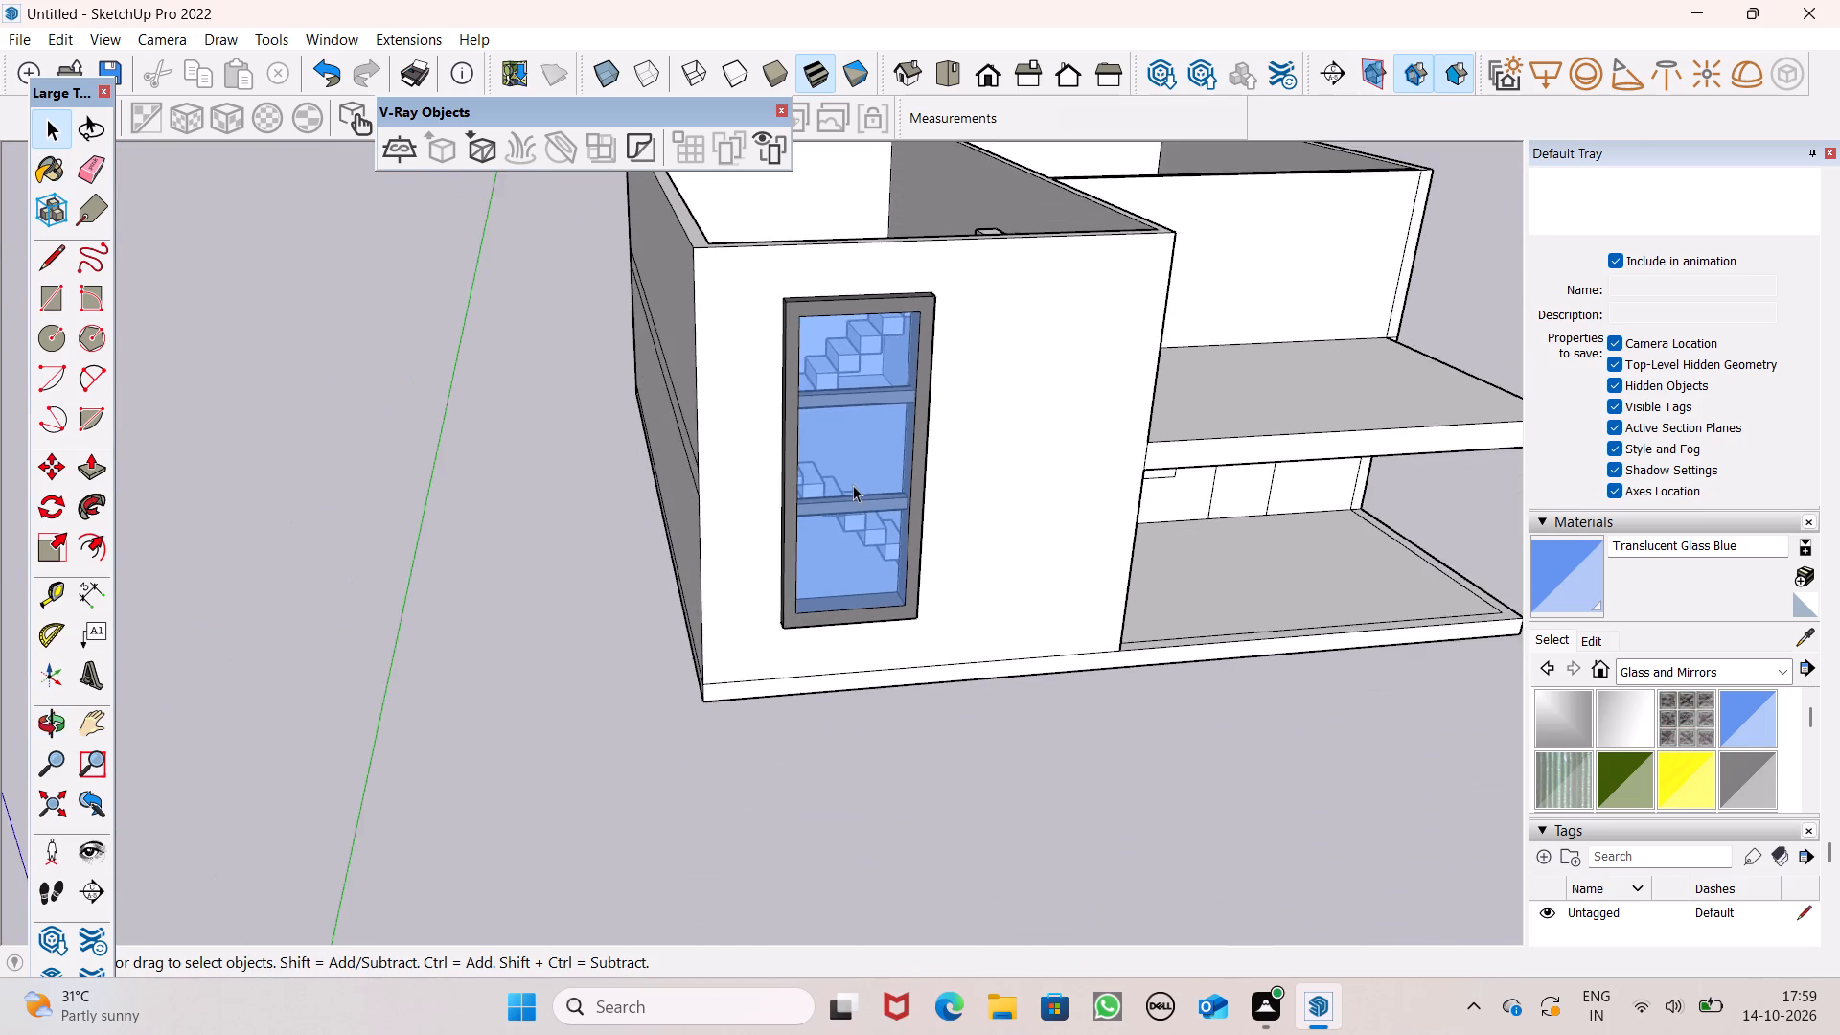
scroll(852, 485, "down", 3)
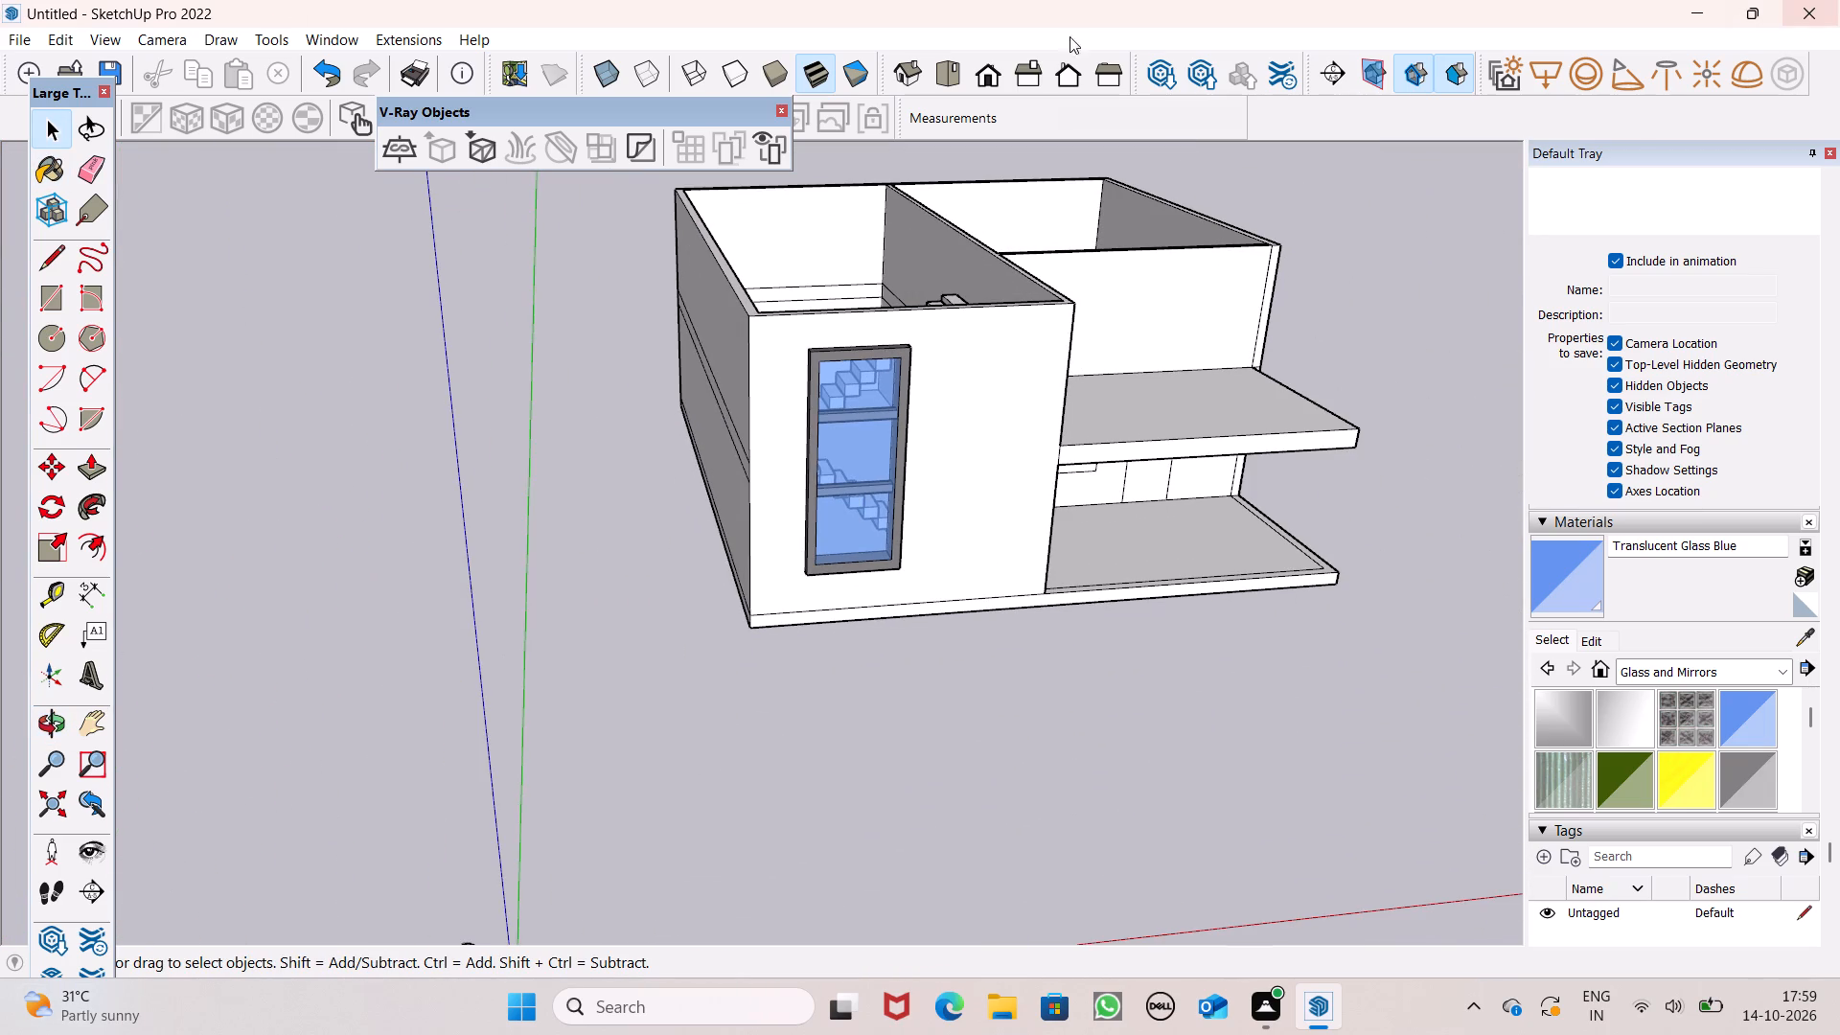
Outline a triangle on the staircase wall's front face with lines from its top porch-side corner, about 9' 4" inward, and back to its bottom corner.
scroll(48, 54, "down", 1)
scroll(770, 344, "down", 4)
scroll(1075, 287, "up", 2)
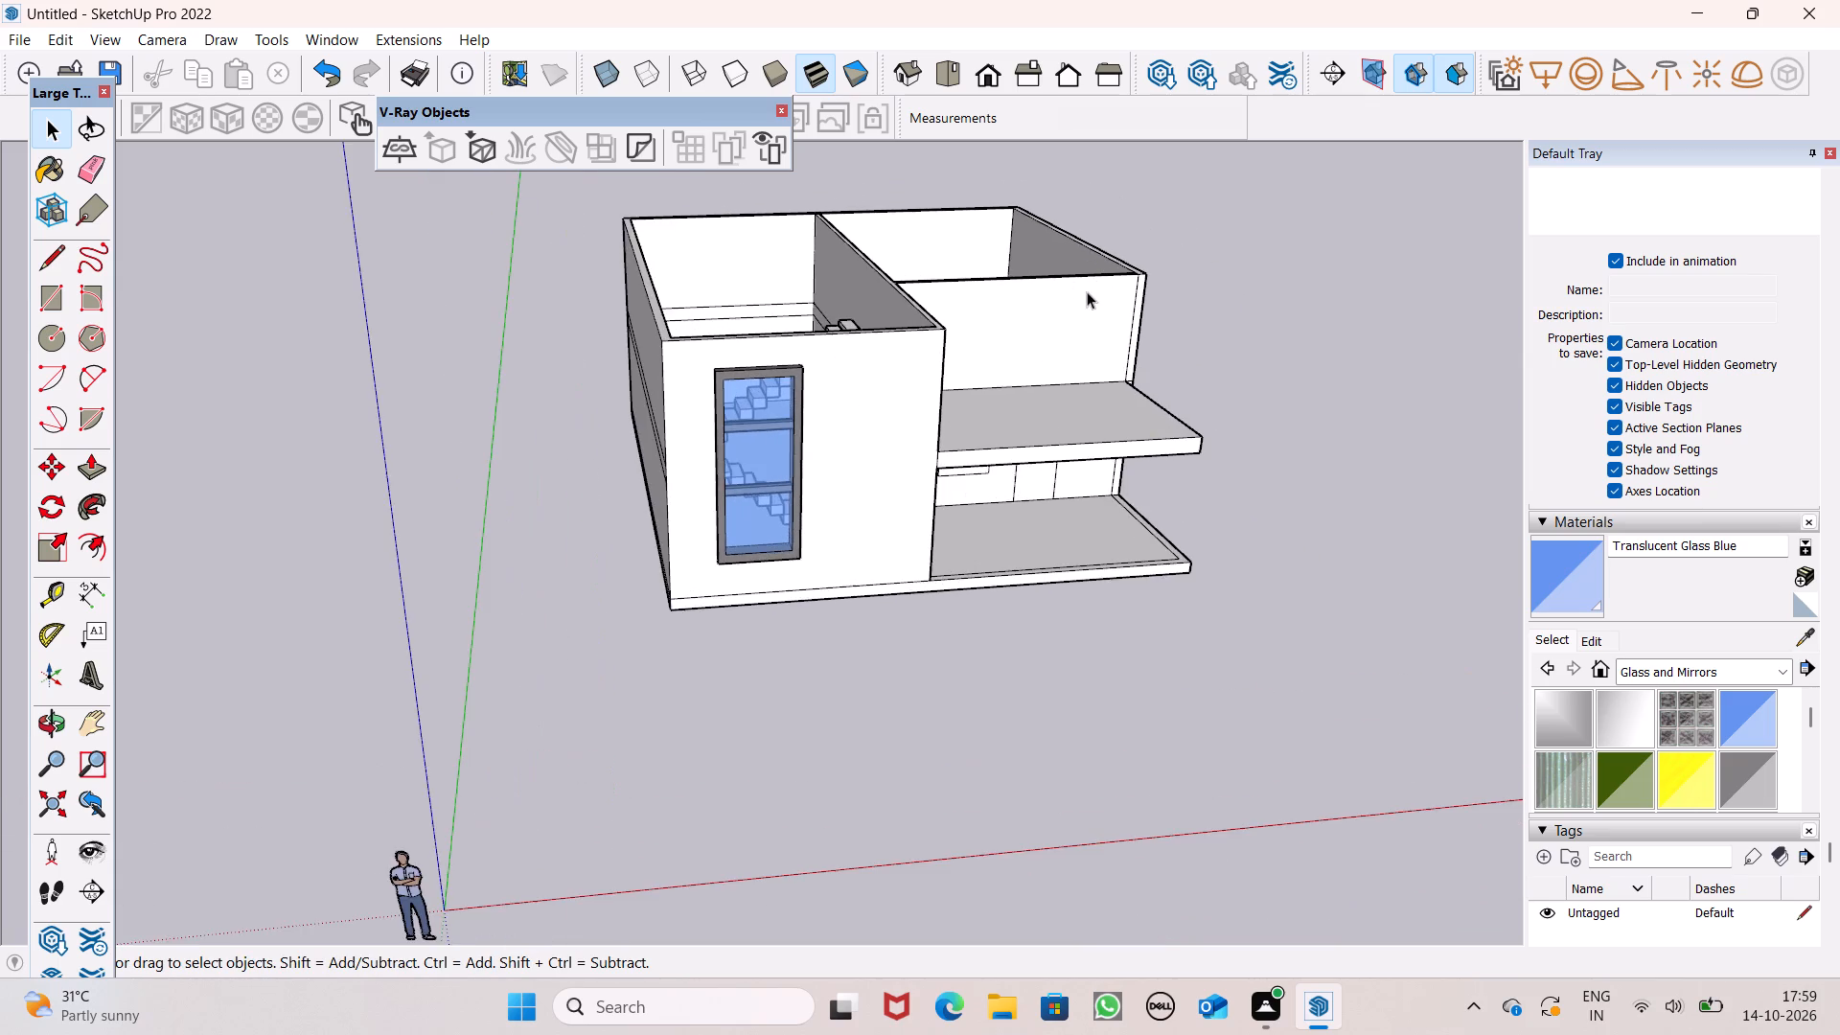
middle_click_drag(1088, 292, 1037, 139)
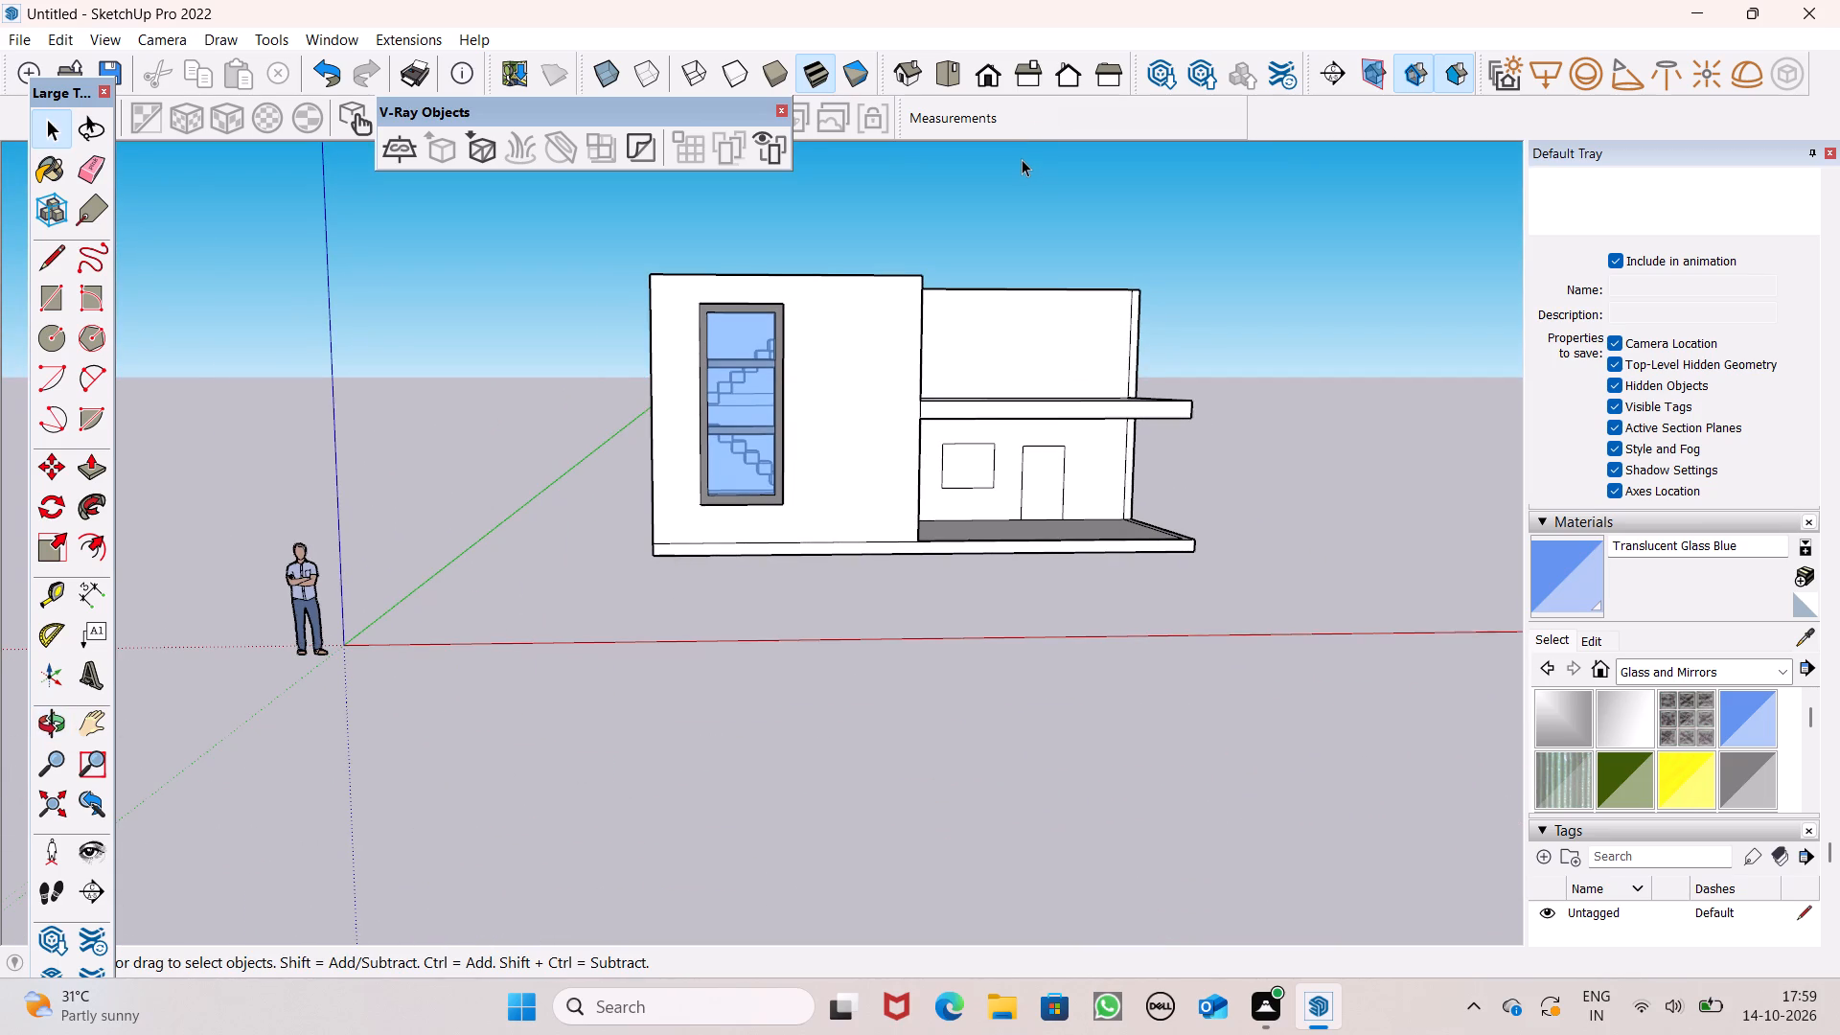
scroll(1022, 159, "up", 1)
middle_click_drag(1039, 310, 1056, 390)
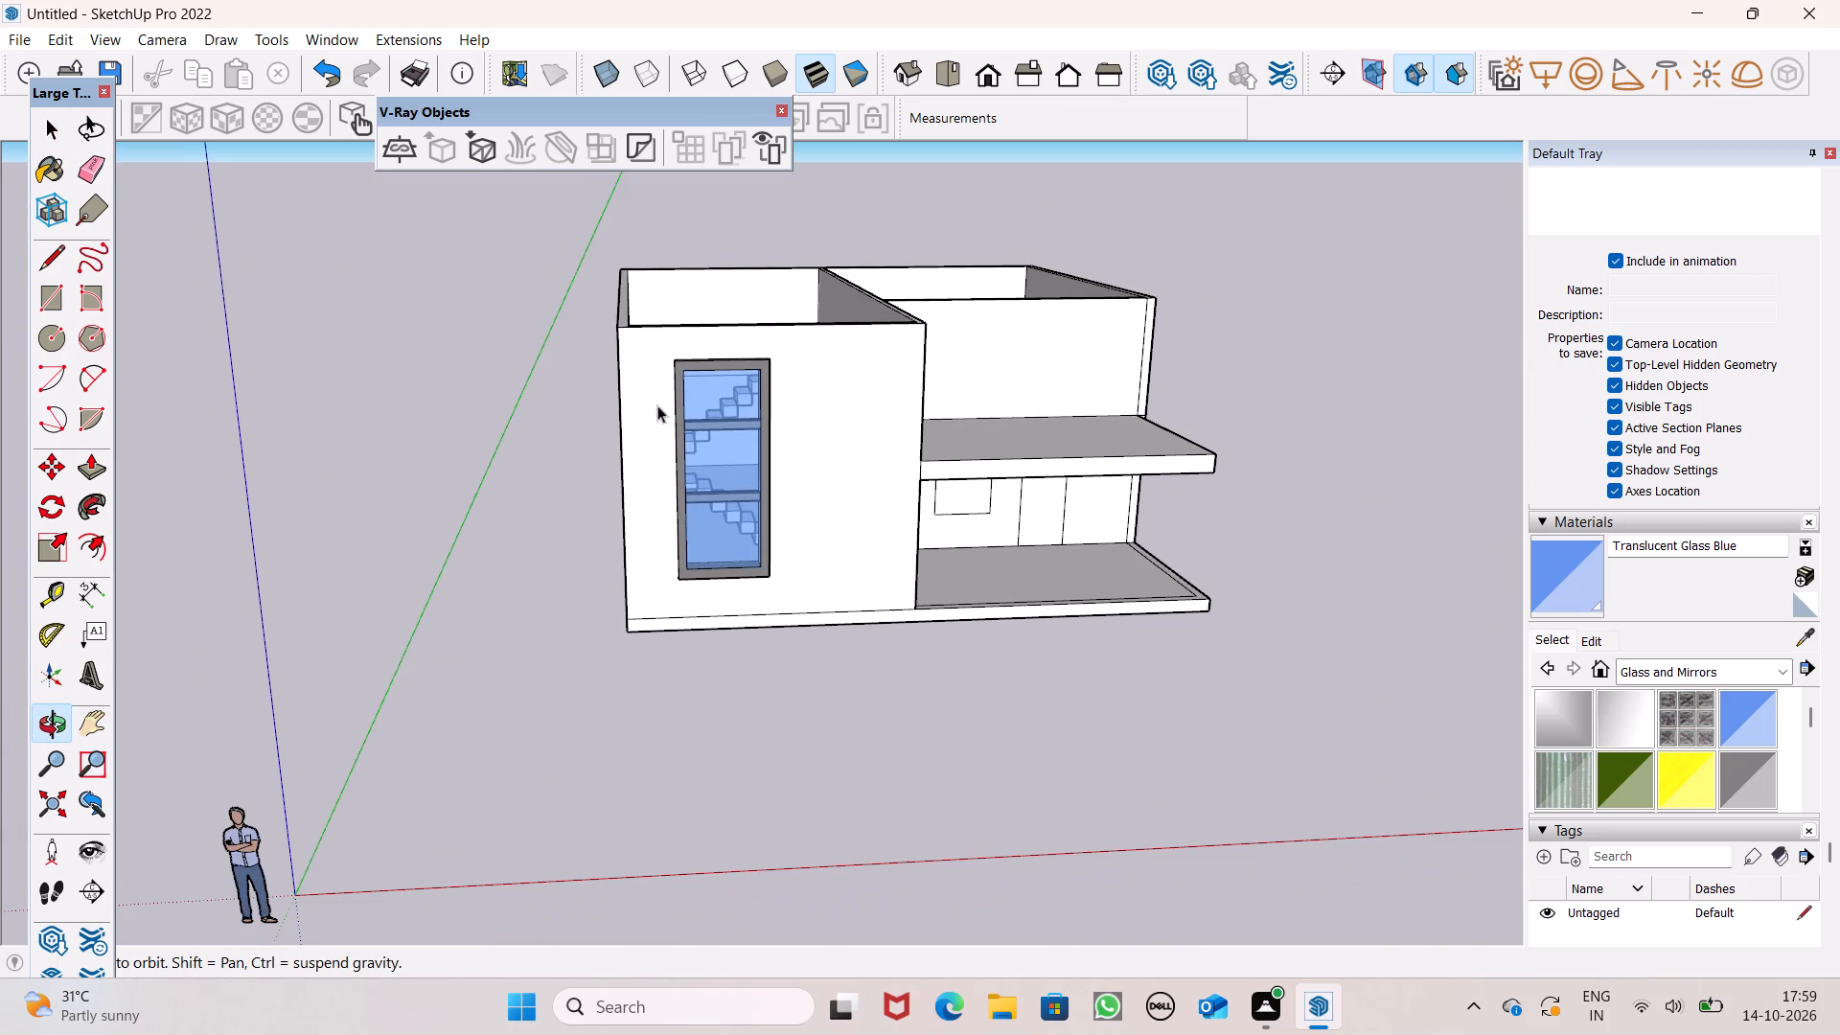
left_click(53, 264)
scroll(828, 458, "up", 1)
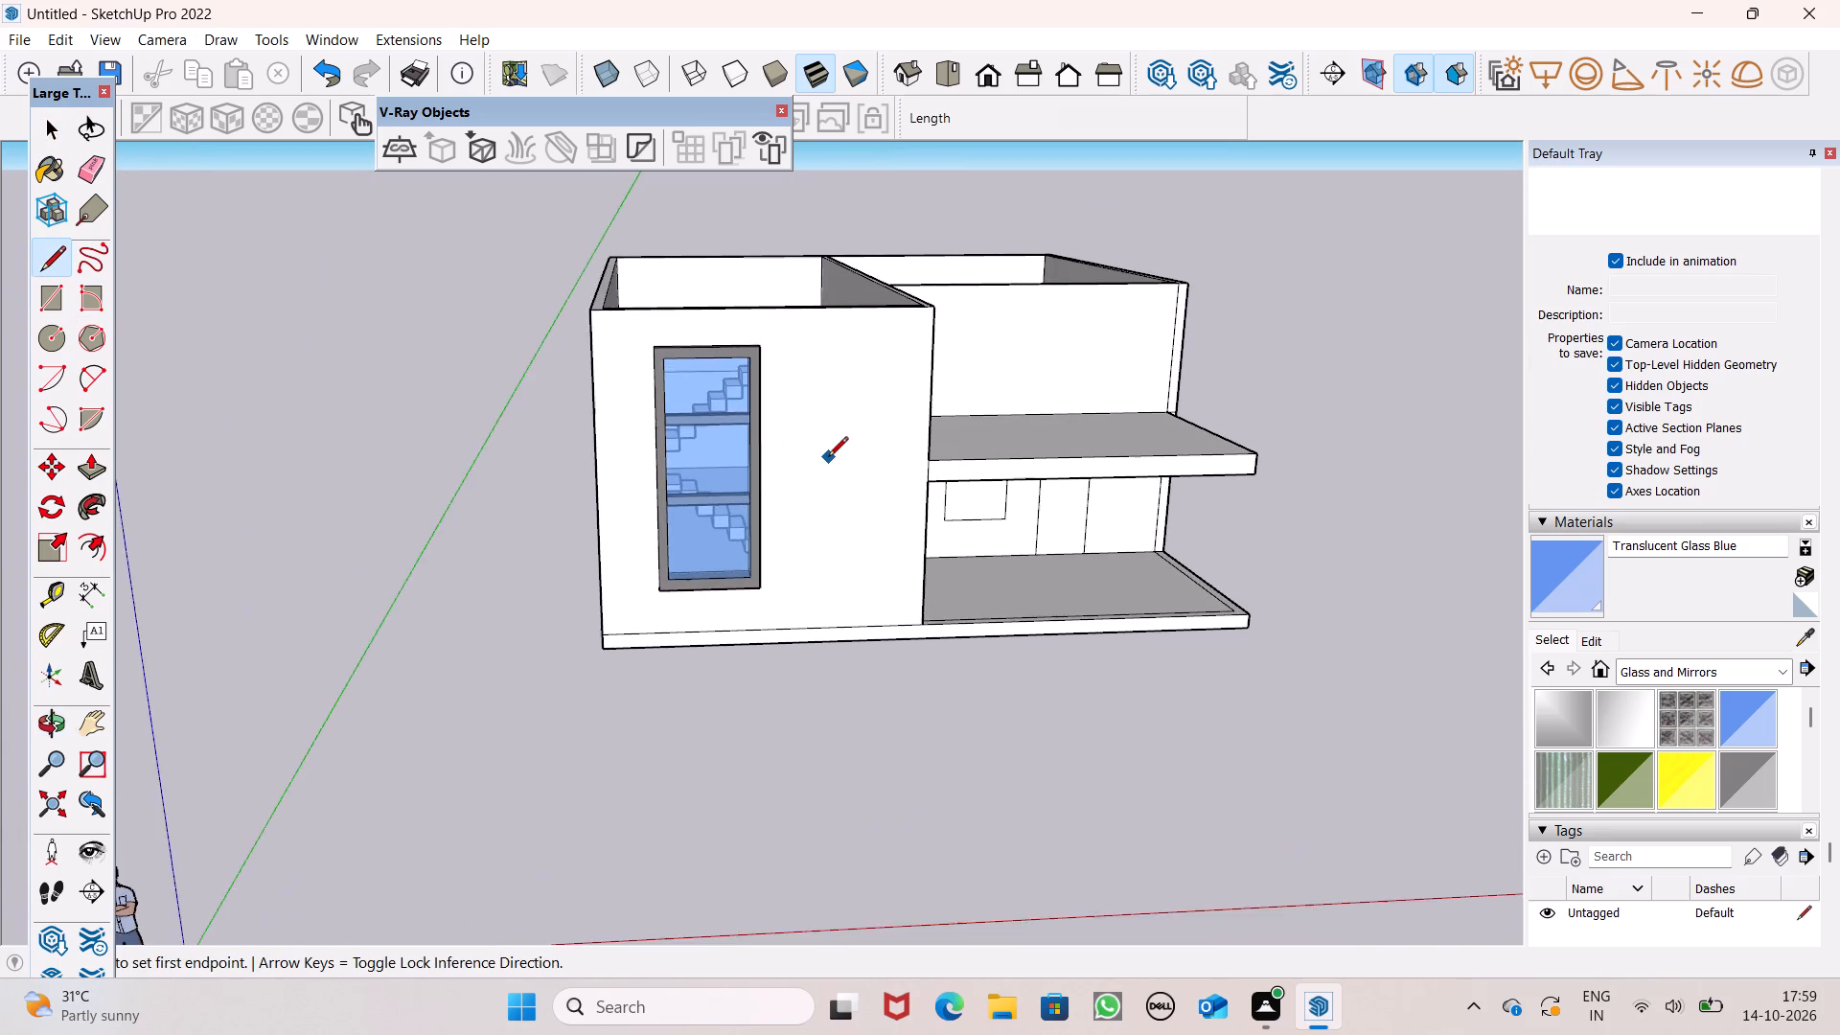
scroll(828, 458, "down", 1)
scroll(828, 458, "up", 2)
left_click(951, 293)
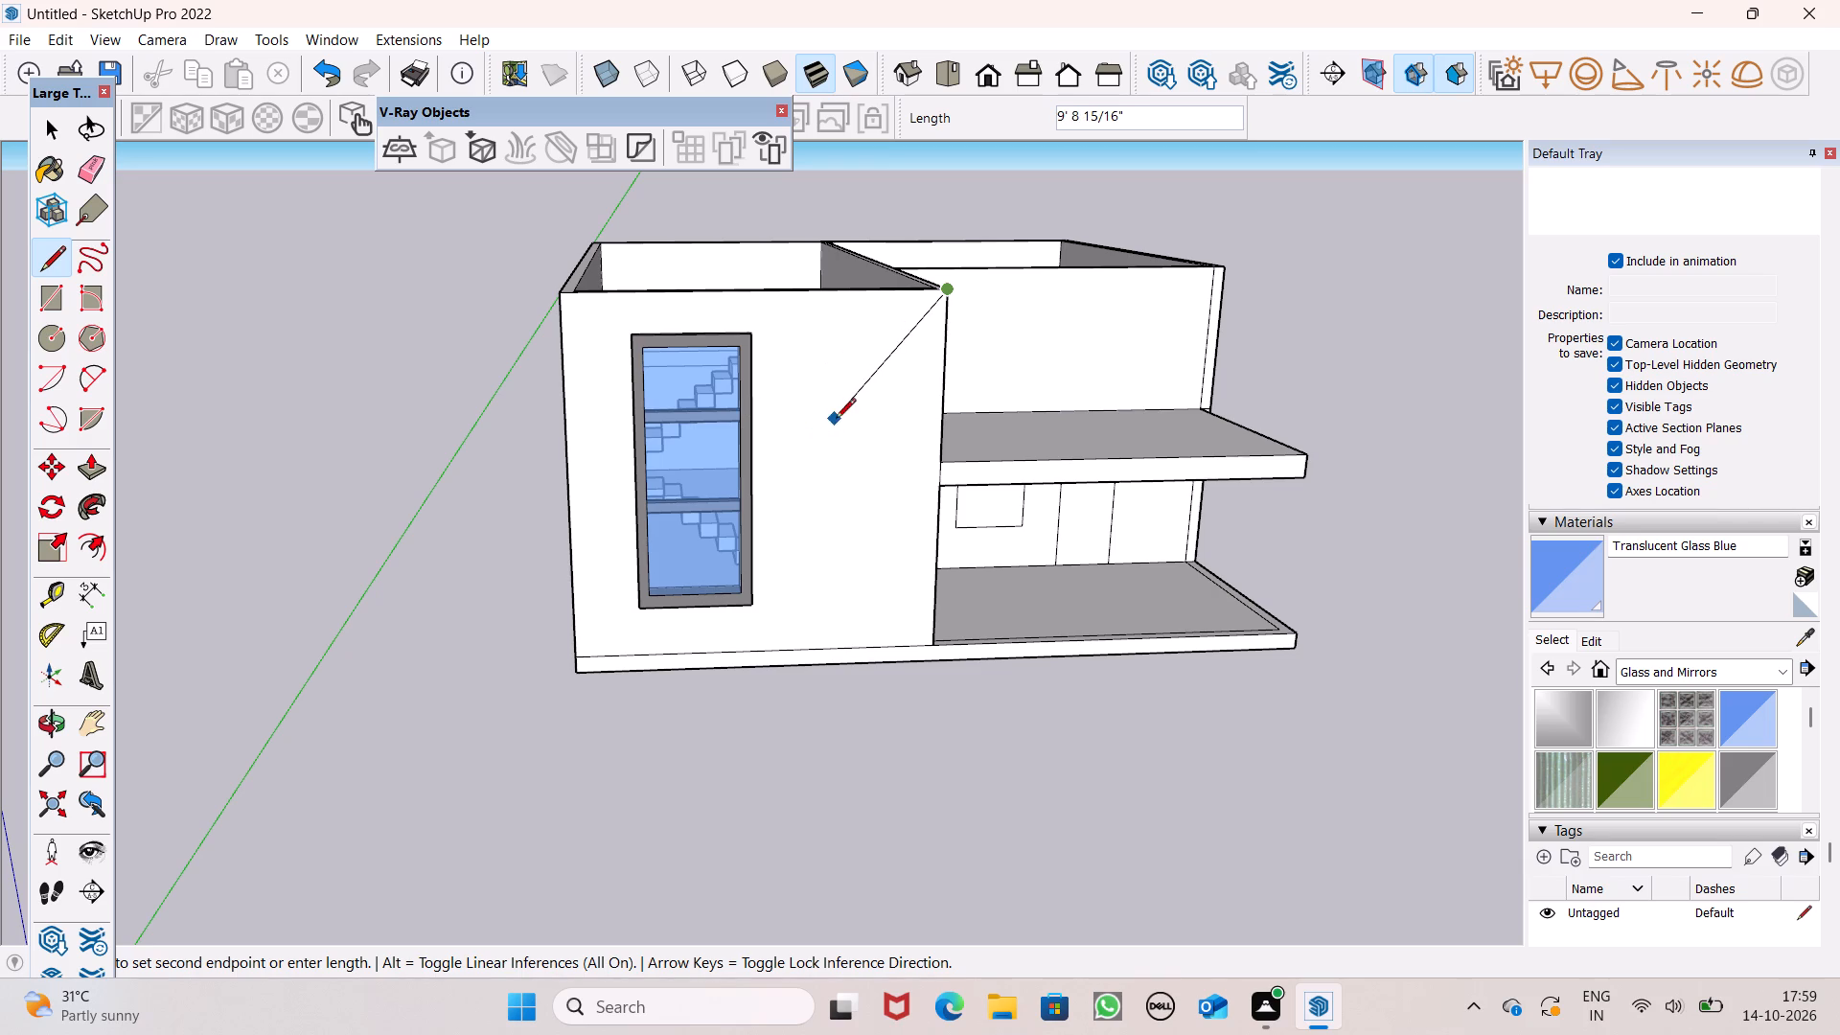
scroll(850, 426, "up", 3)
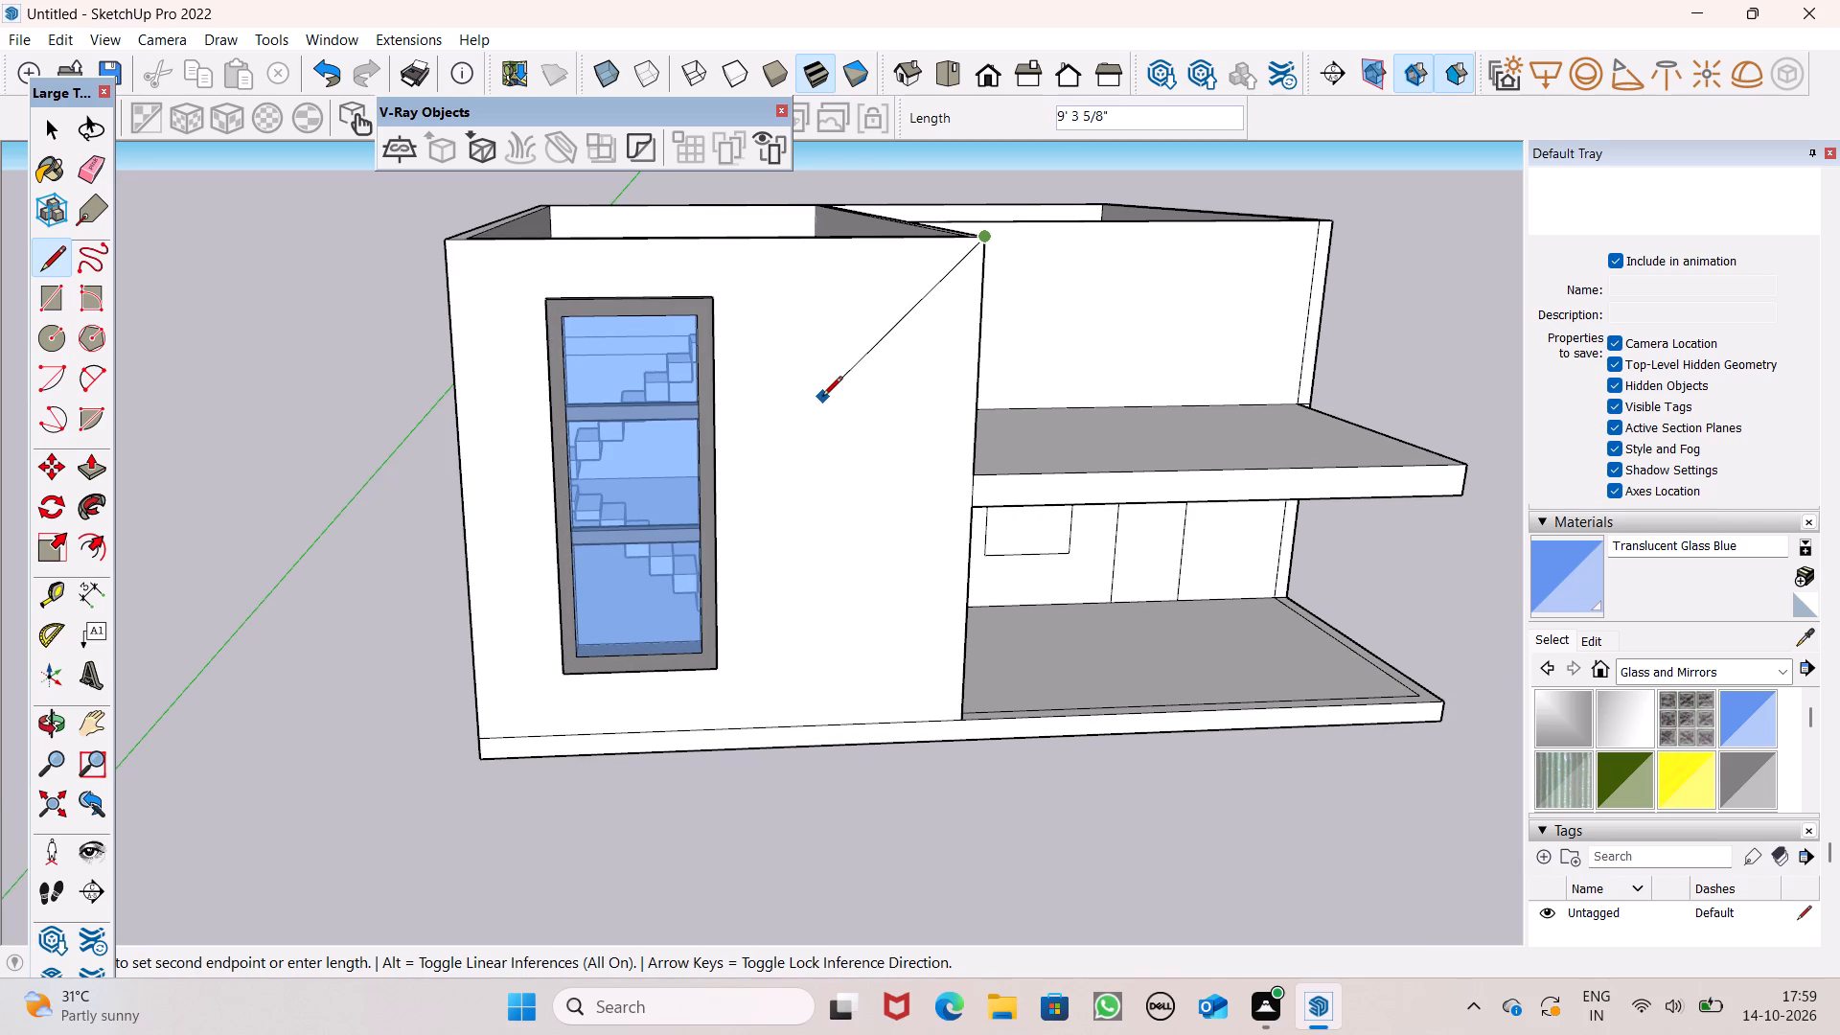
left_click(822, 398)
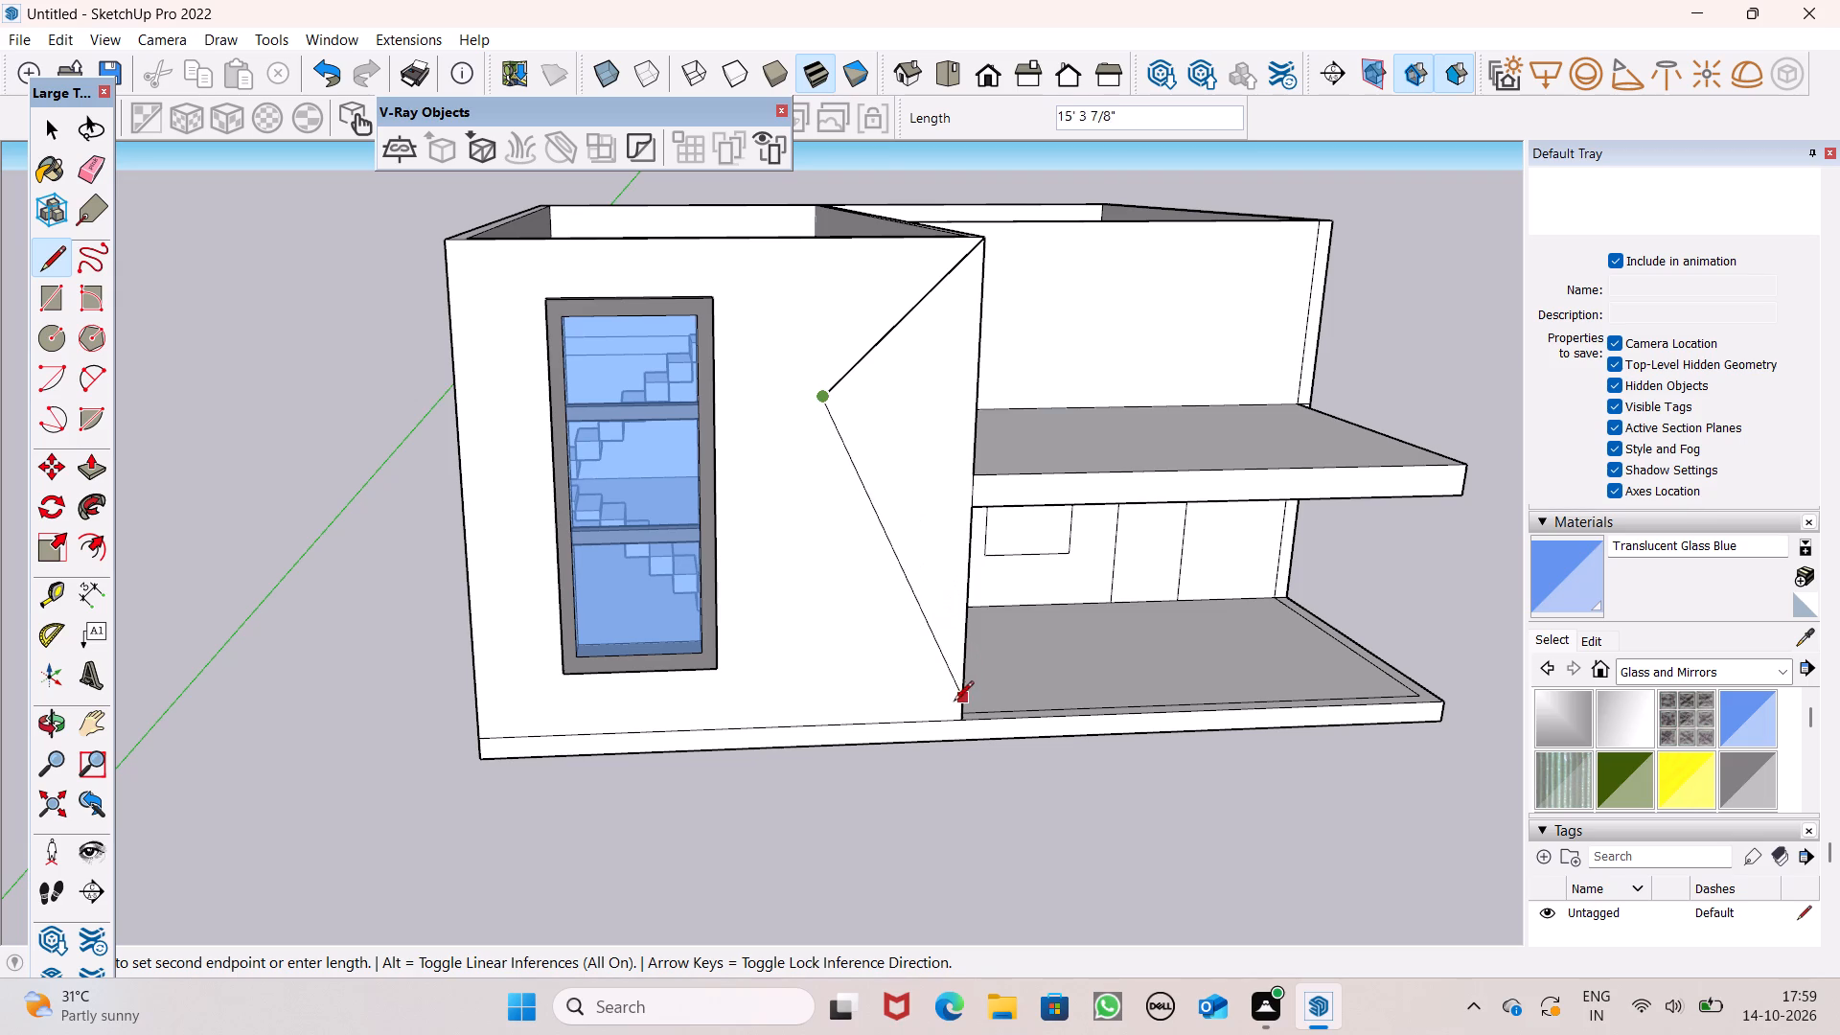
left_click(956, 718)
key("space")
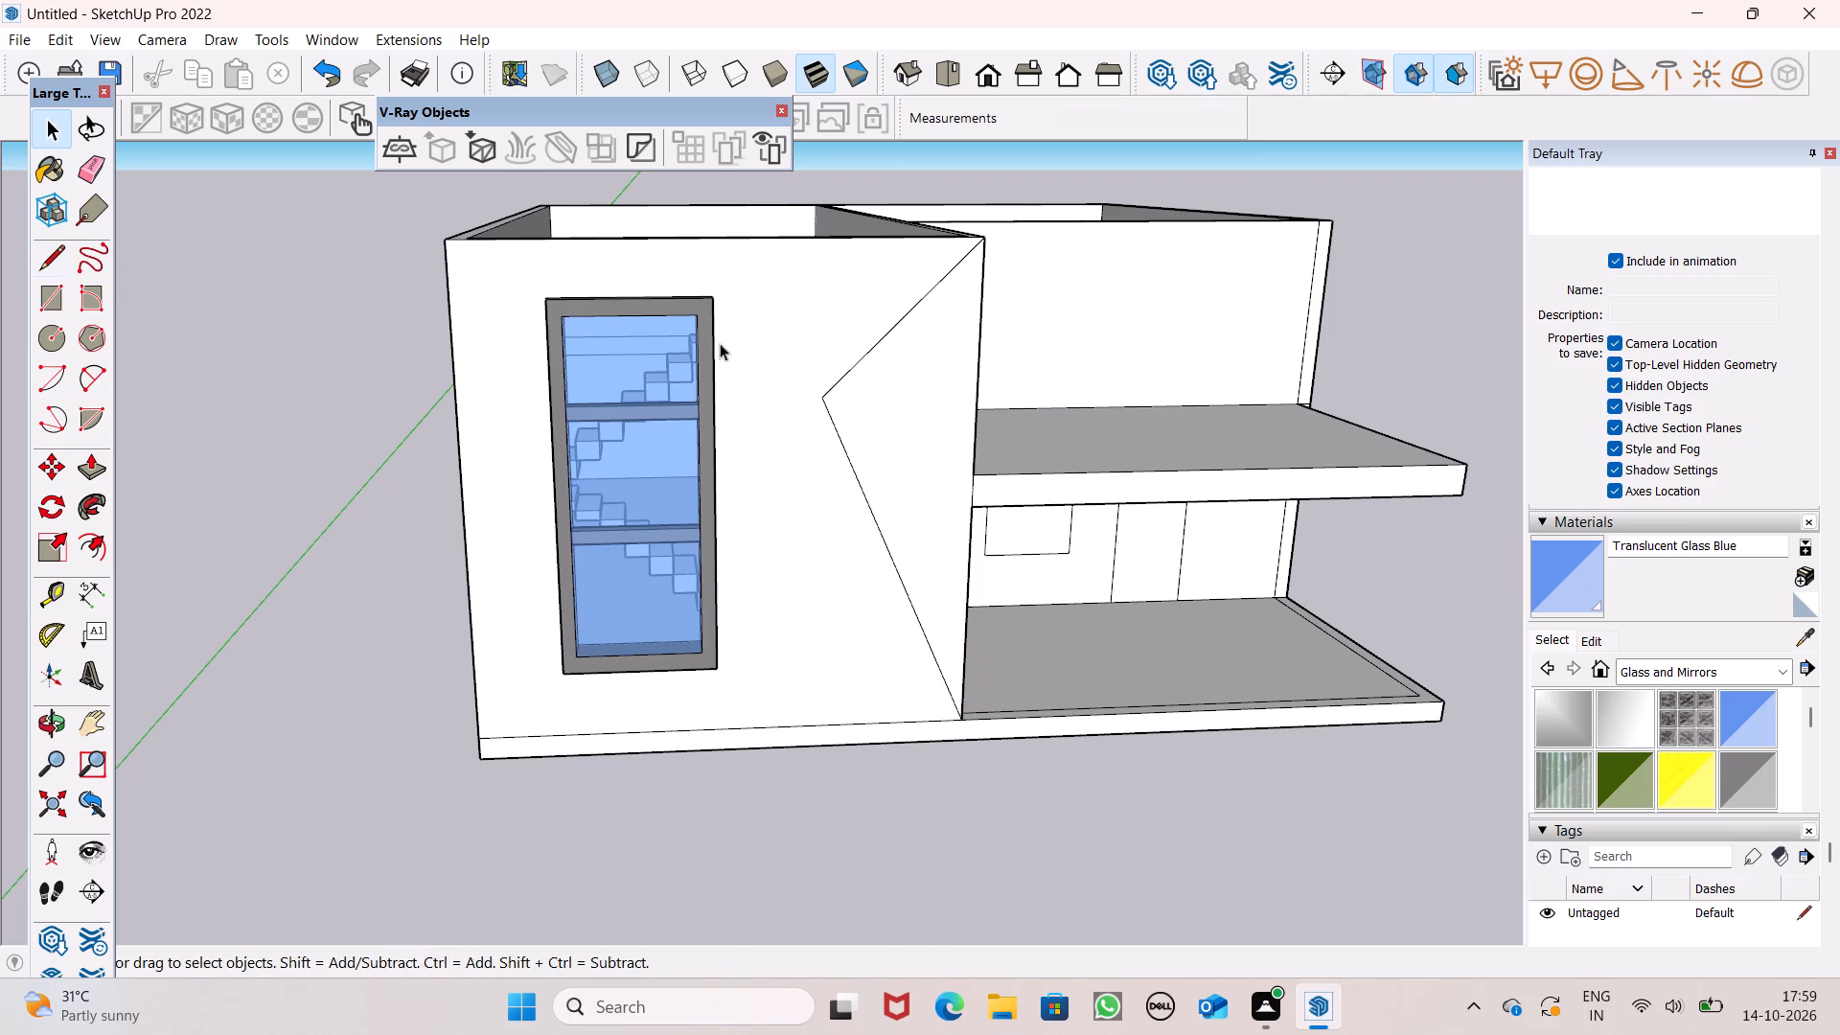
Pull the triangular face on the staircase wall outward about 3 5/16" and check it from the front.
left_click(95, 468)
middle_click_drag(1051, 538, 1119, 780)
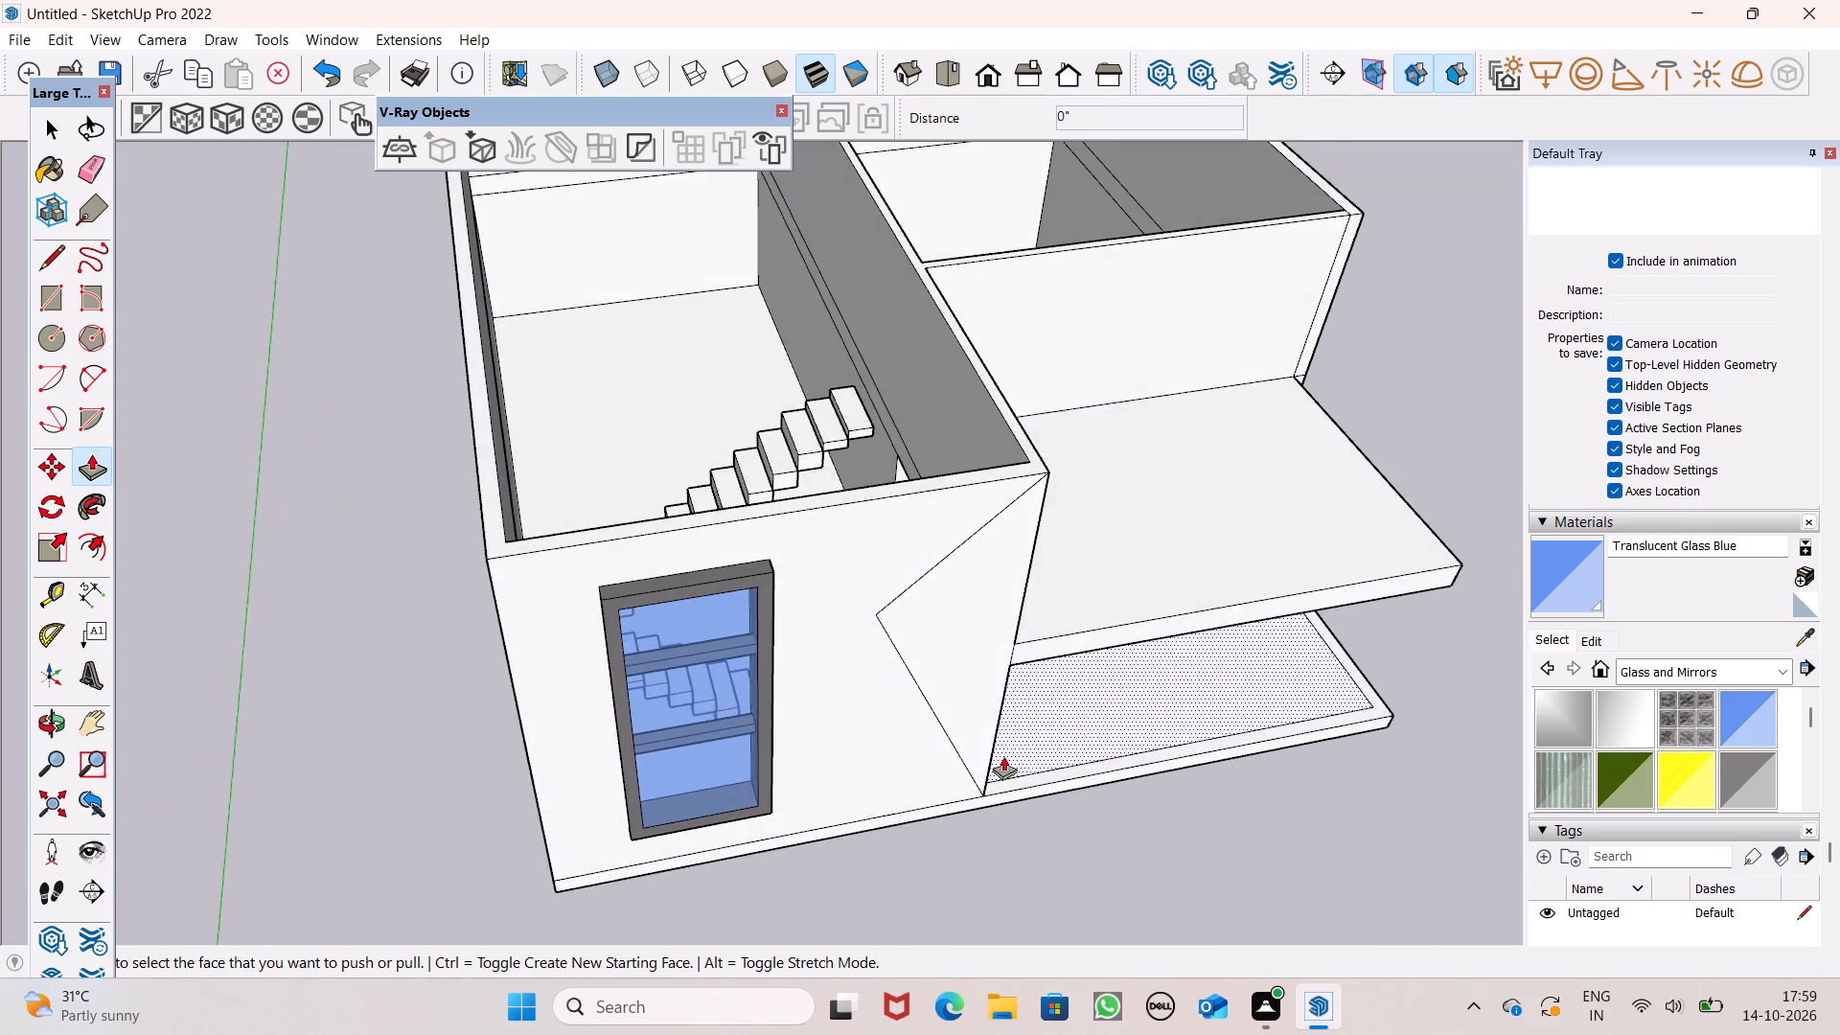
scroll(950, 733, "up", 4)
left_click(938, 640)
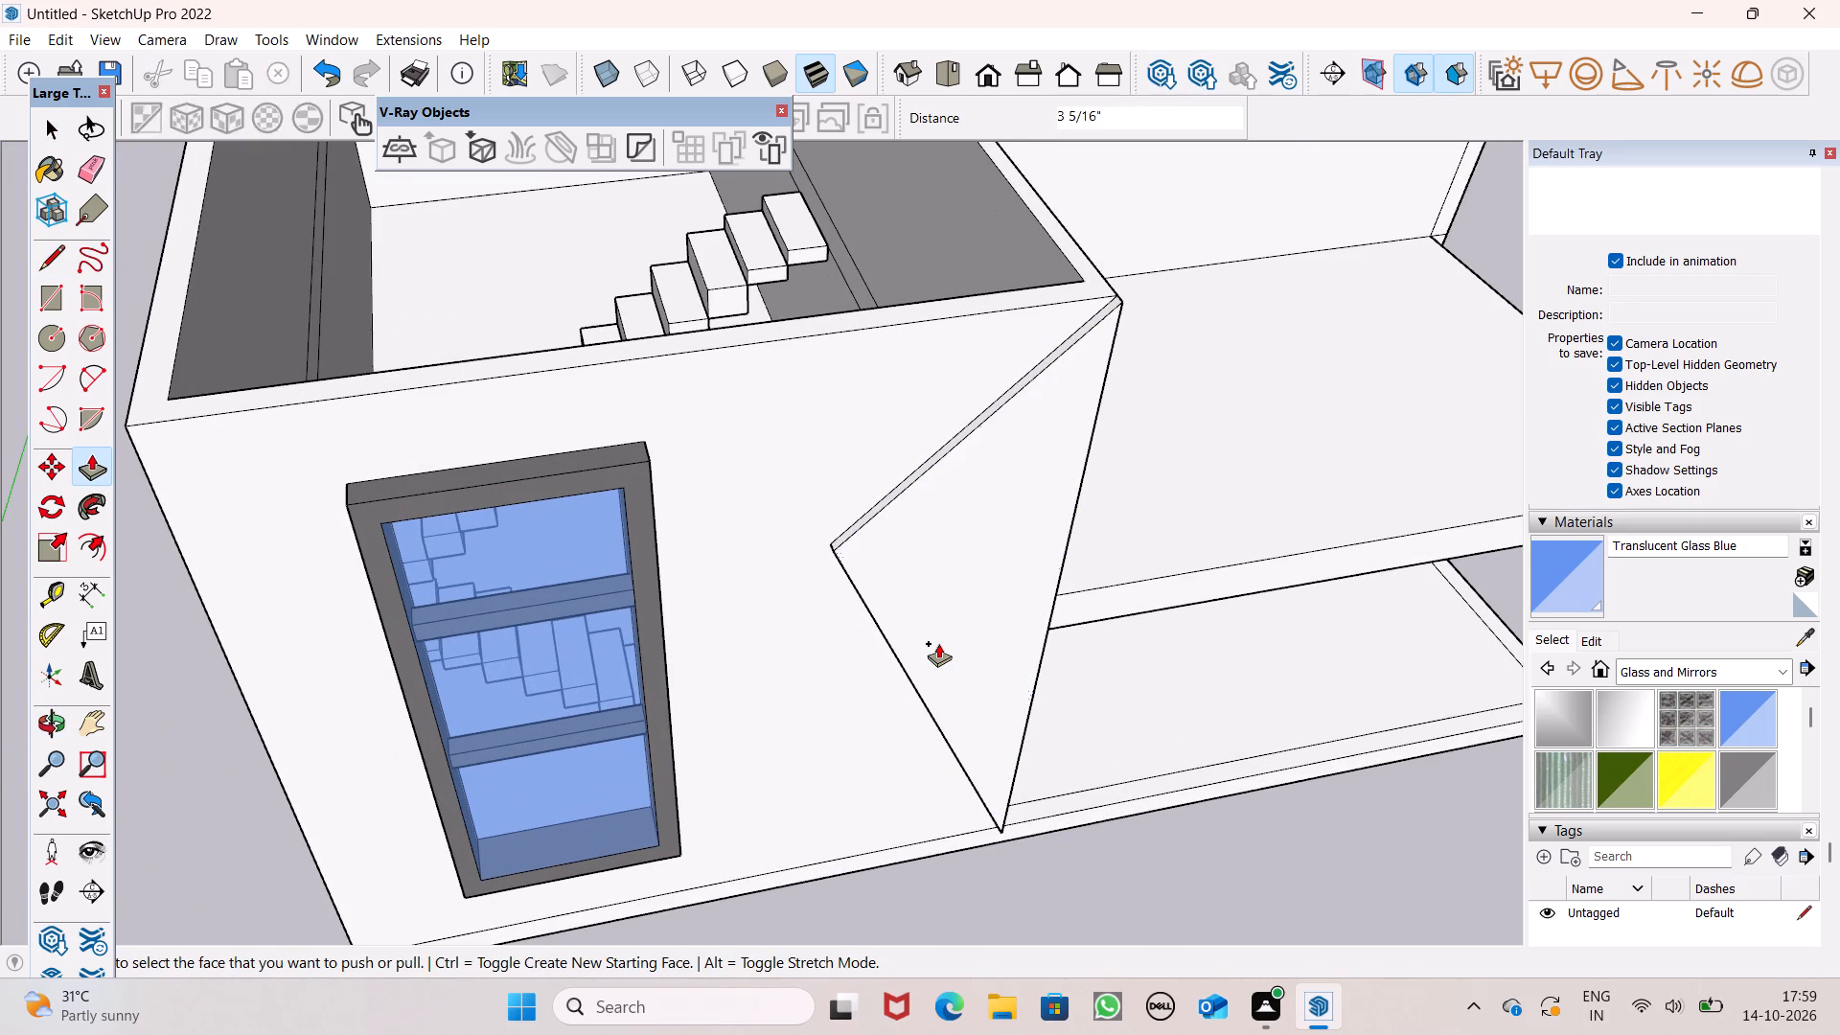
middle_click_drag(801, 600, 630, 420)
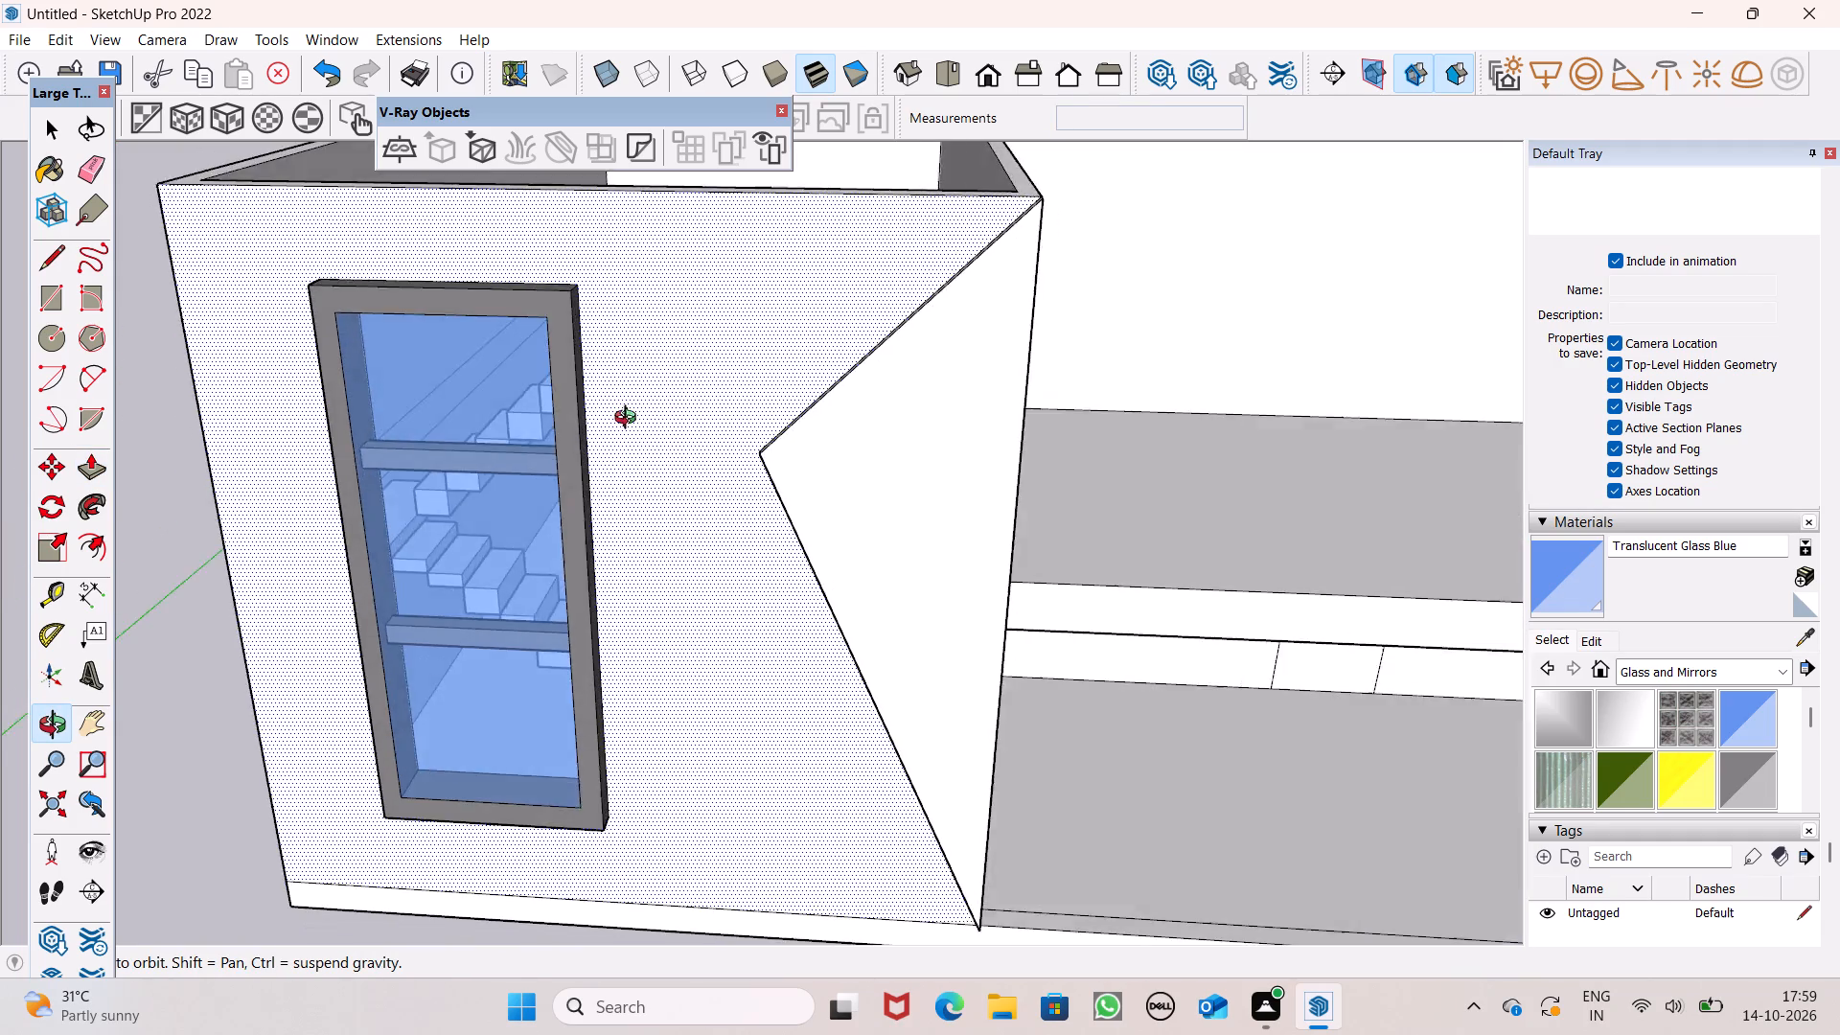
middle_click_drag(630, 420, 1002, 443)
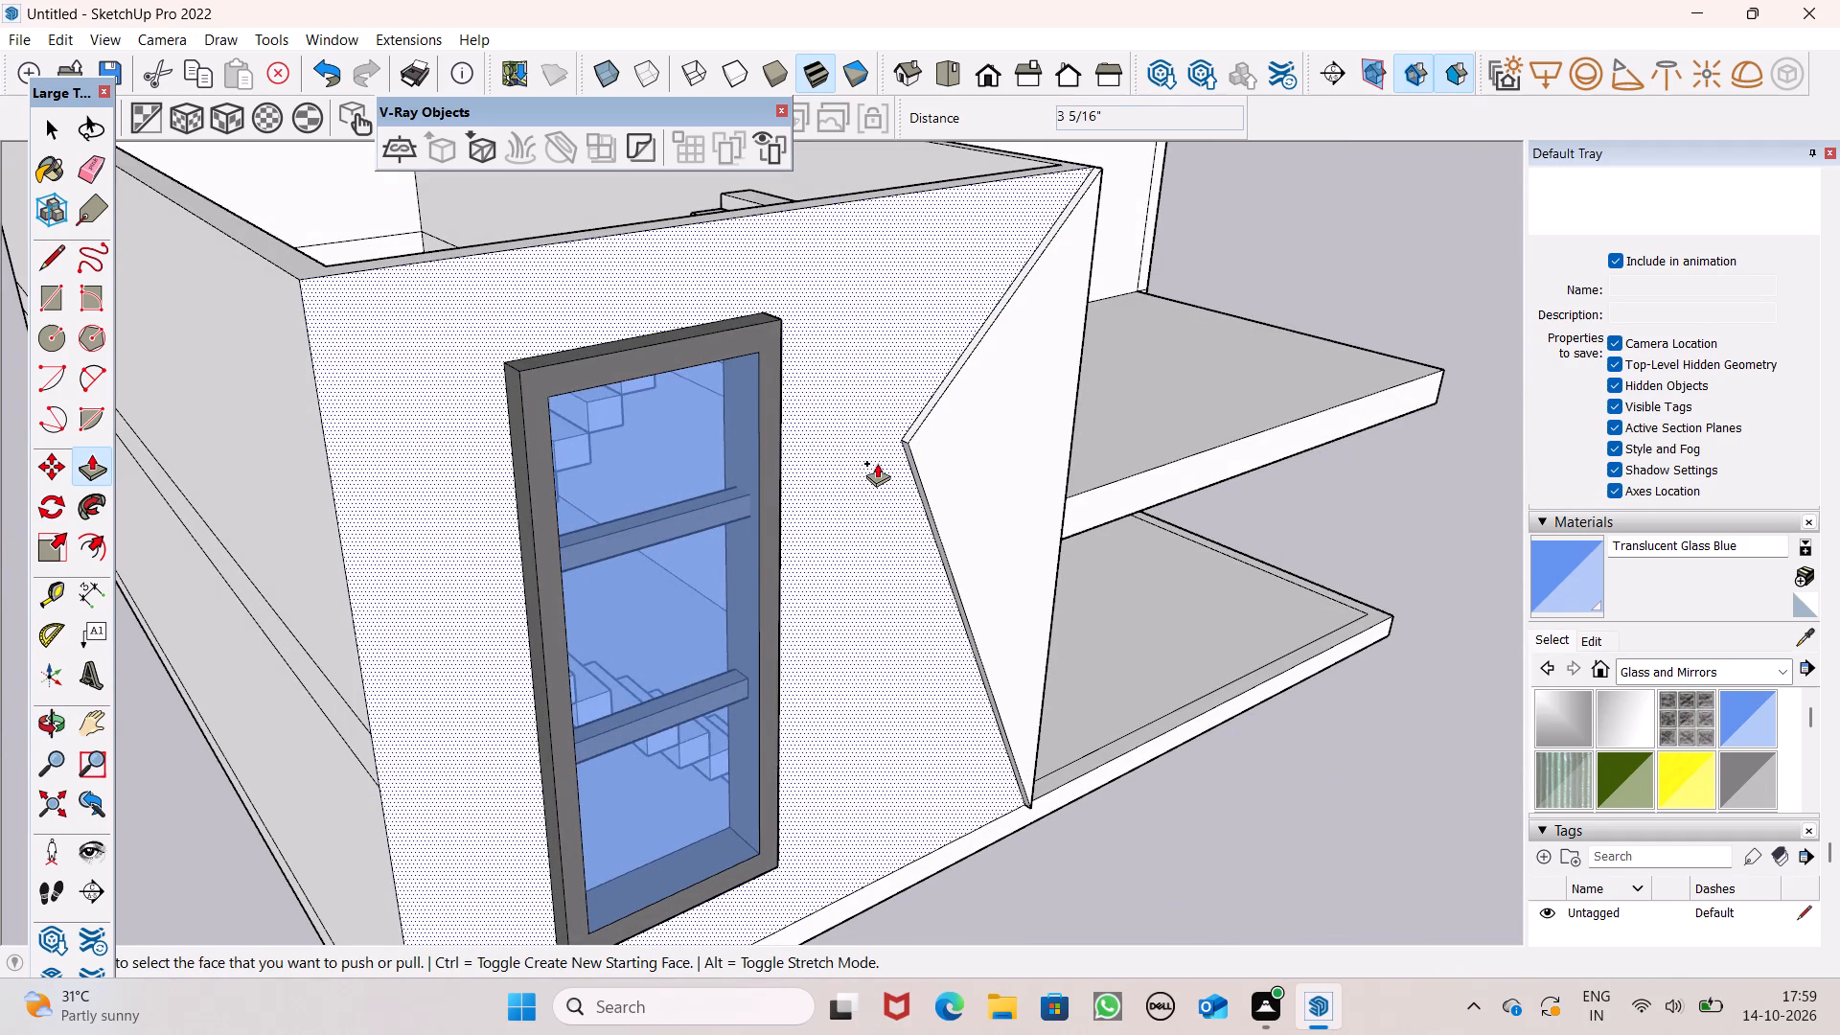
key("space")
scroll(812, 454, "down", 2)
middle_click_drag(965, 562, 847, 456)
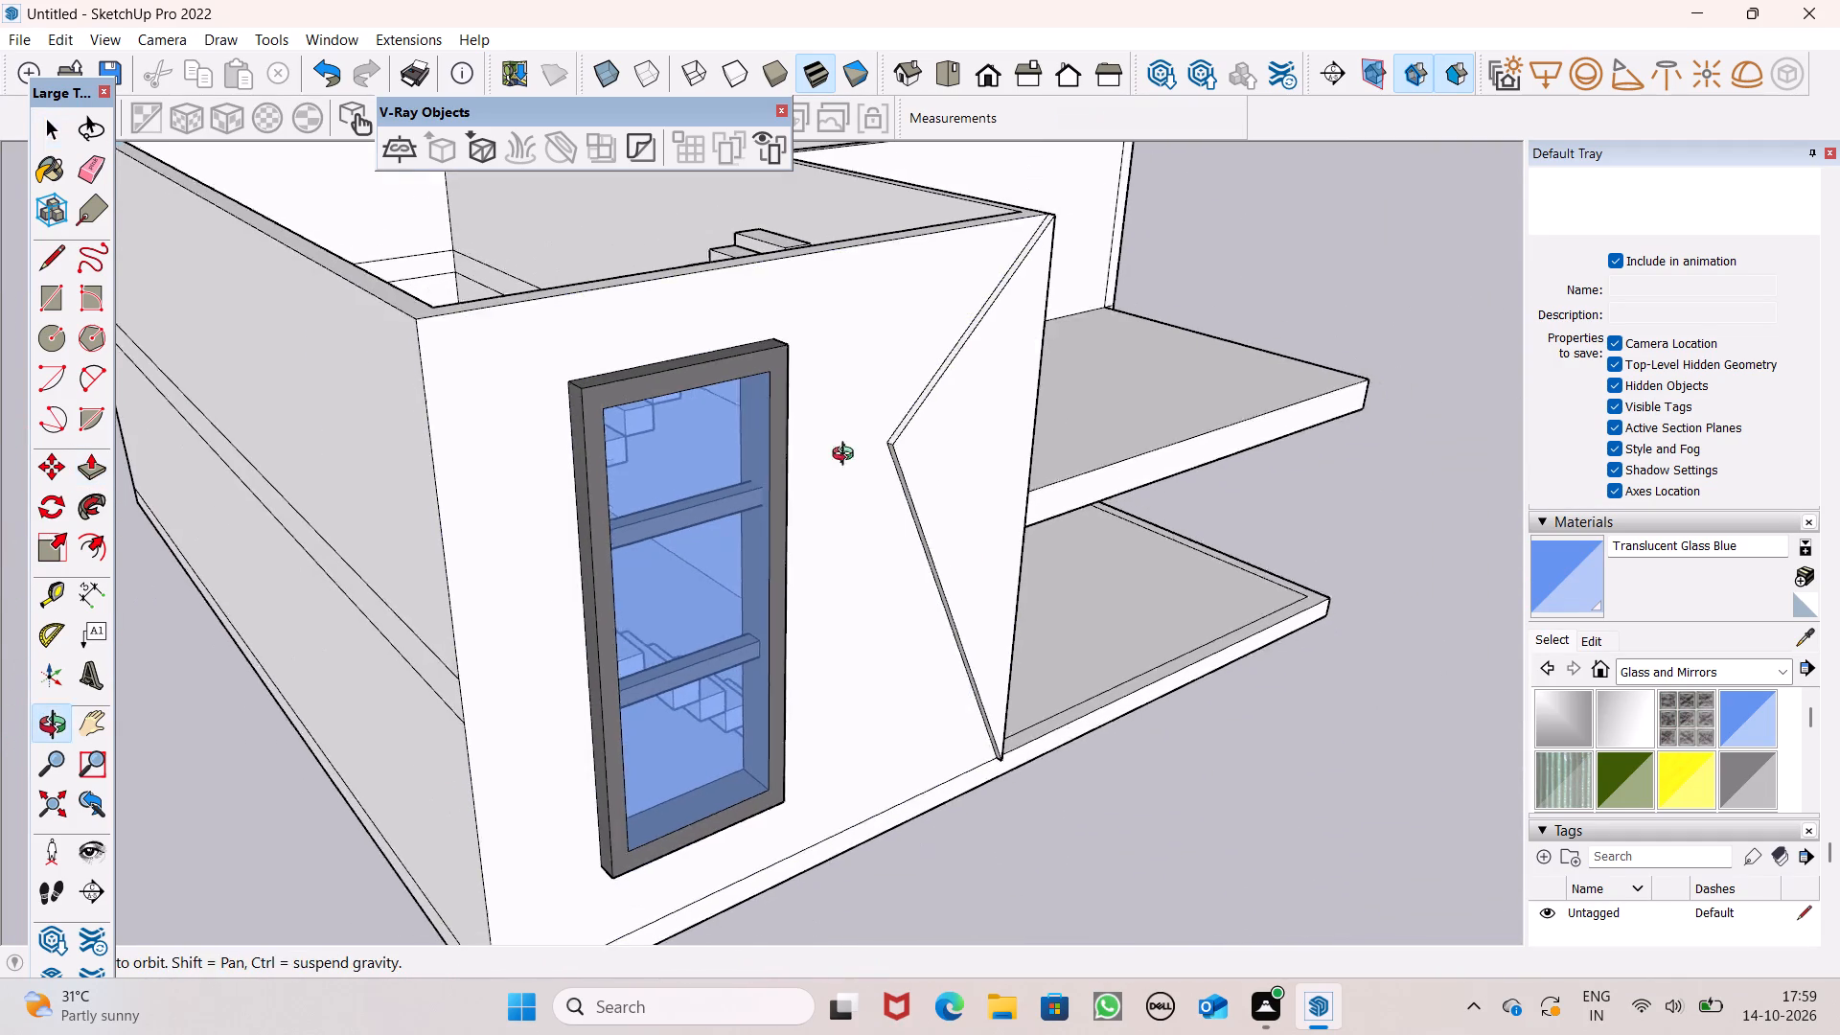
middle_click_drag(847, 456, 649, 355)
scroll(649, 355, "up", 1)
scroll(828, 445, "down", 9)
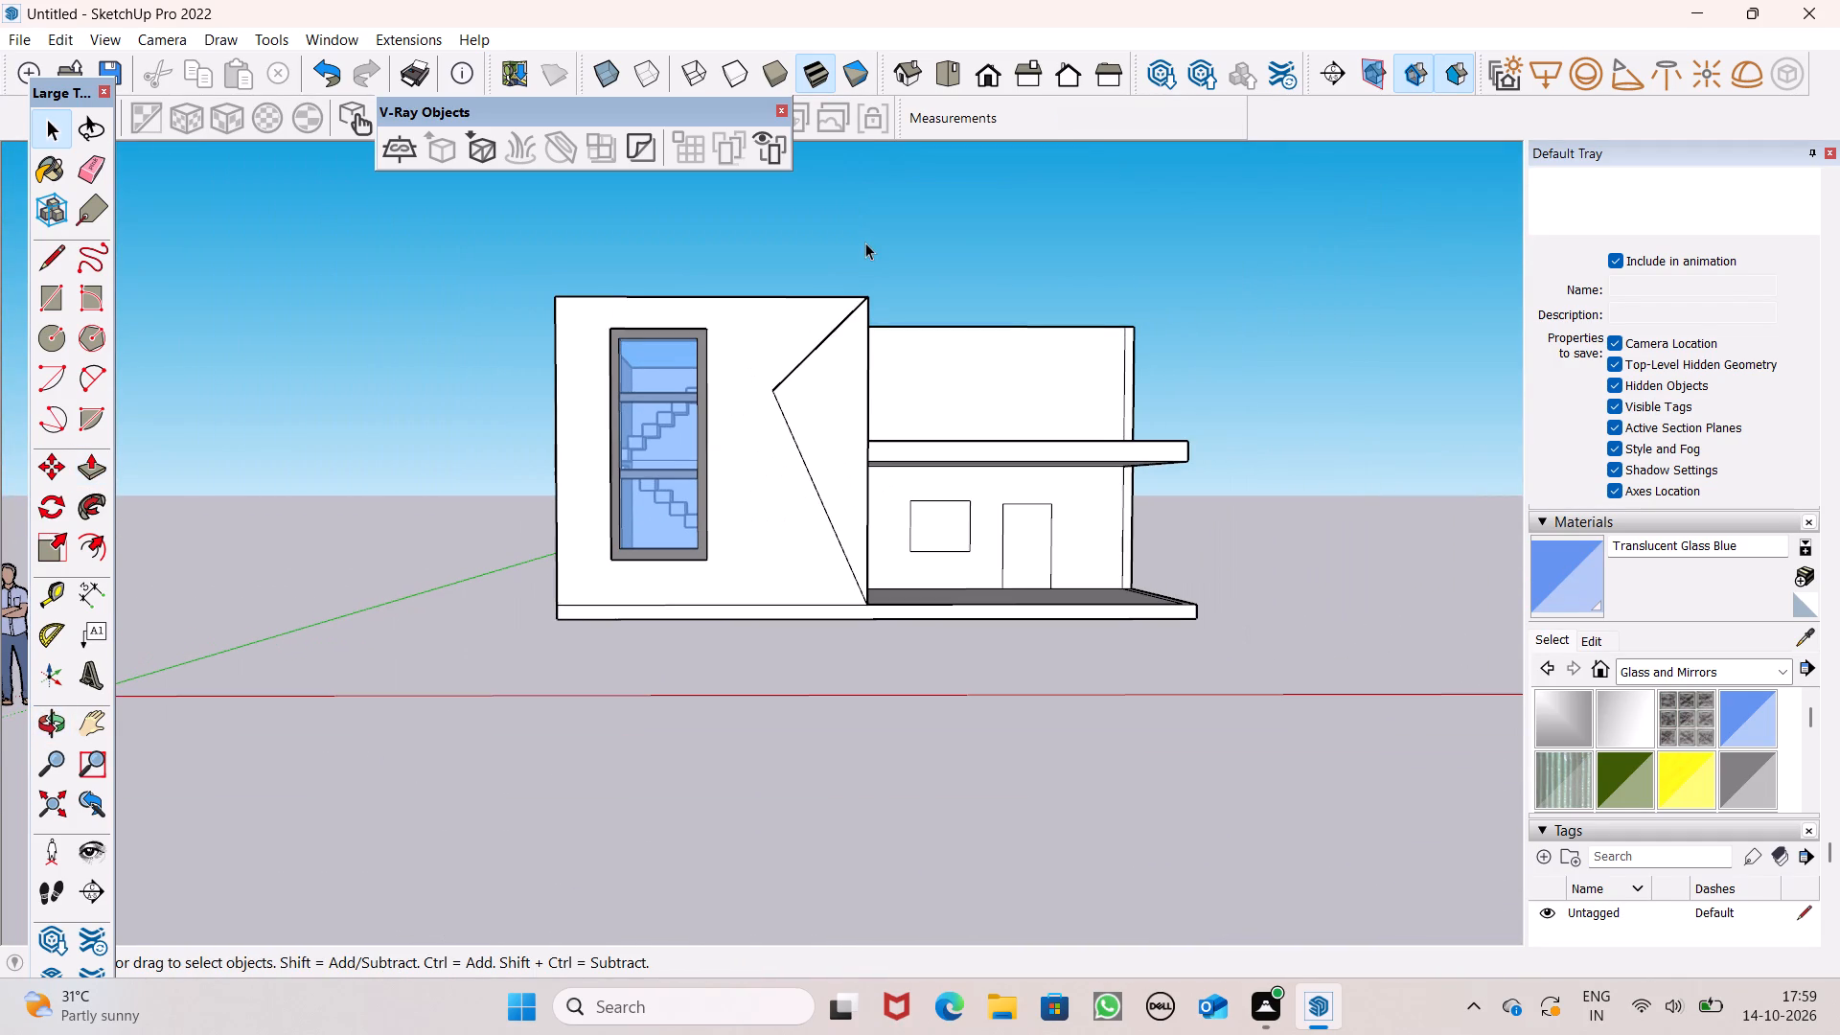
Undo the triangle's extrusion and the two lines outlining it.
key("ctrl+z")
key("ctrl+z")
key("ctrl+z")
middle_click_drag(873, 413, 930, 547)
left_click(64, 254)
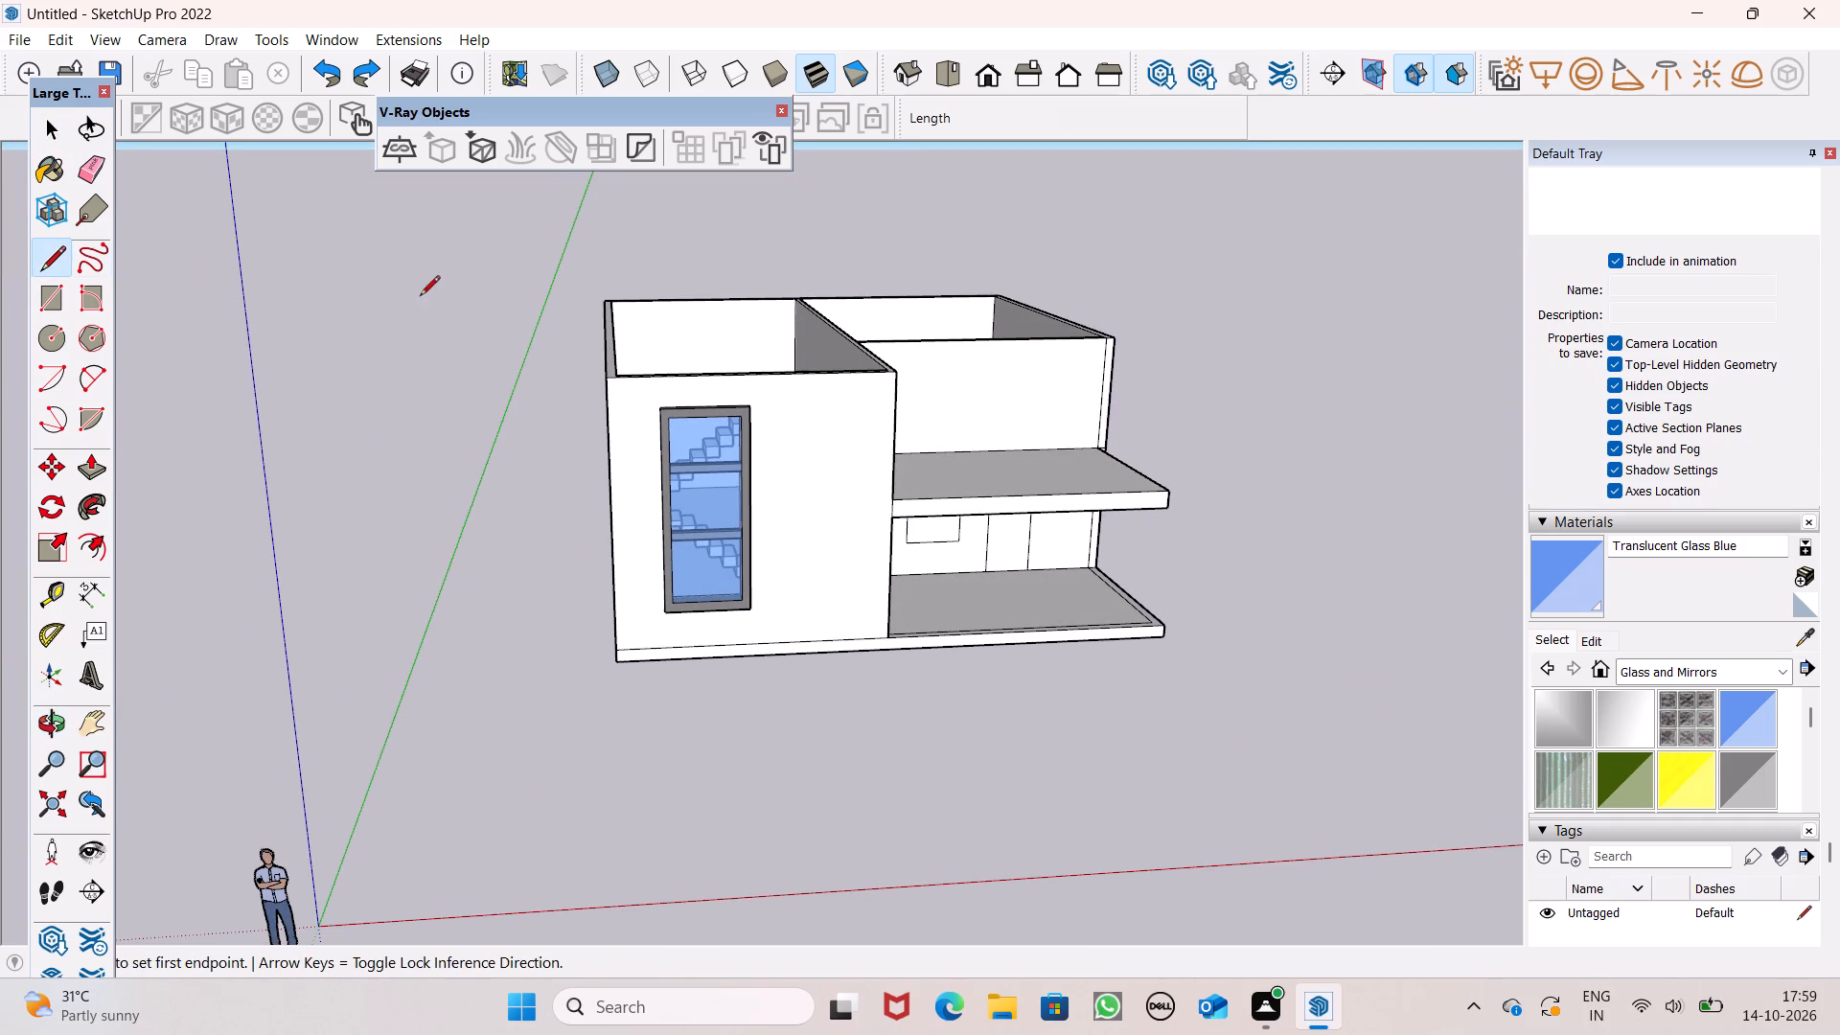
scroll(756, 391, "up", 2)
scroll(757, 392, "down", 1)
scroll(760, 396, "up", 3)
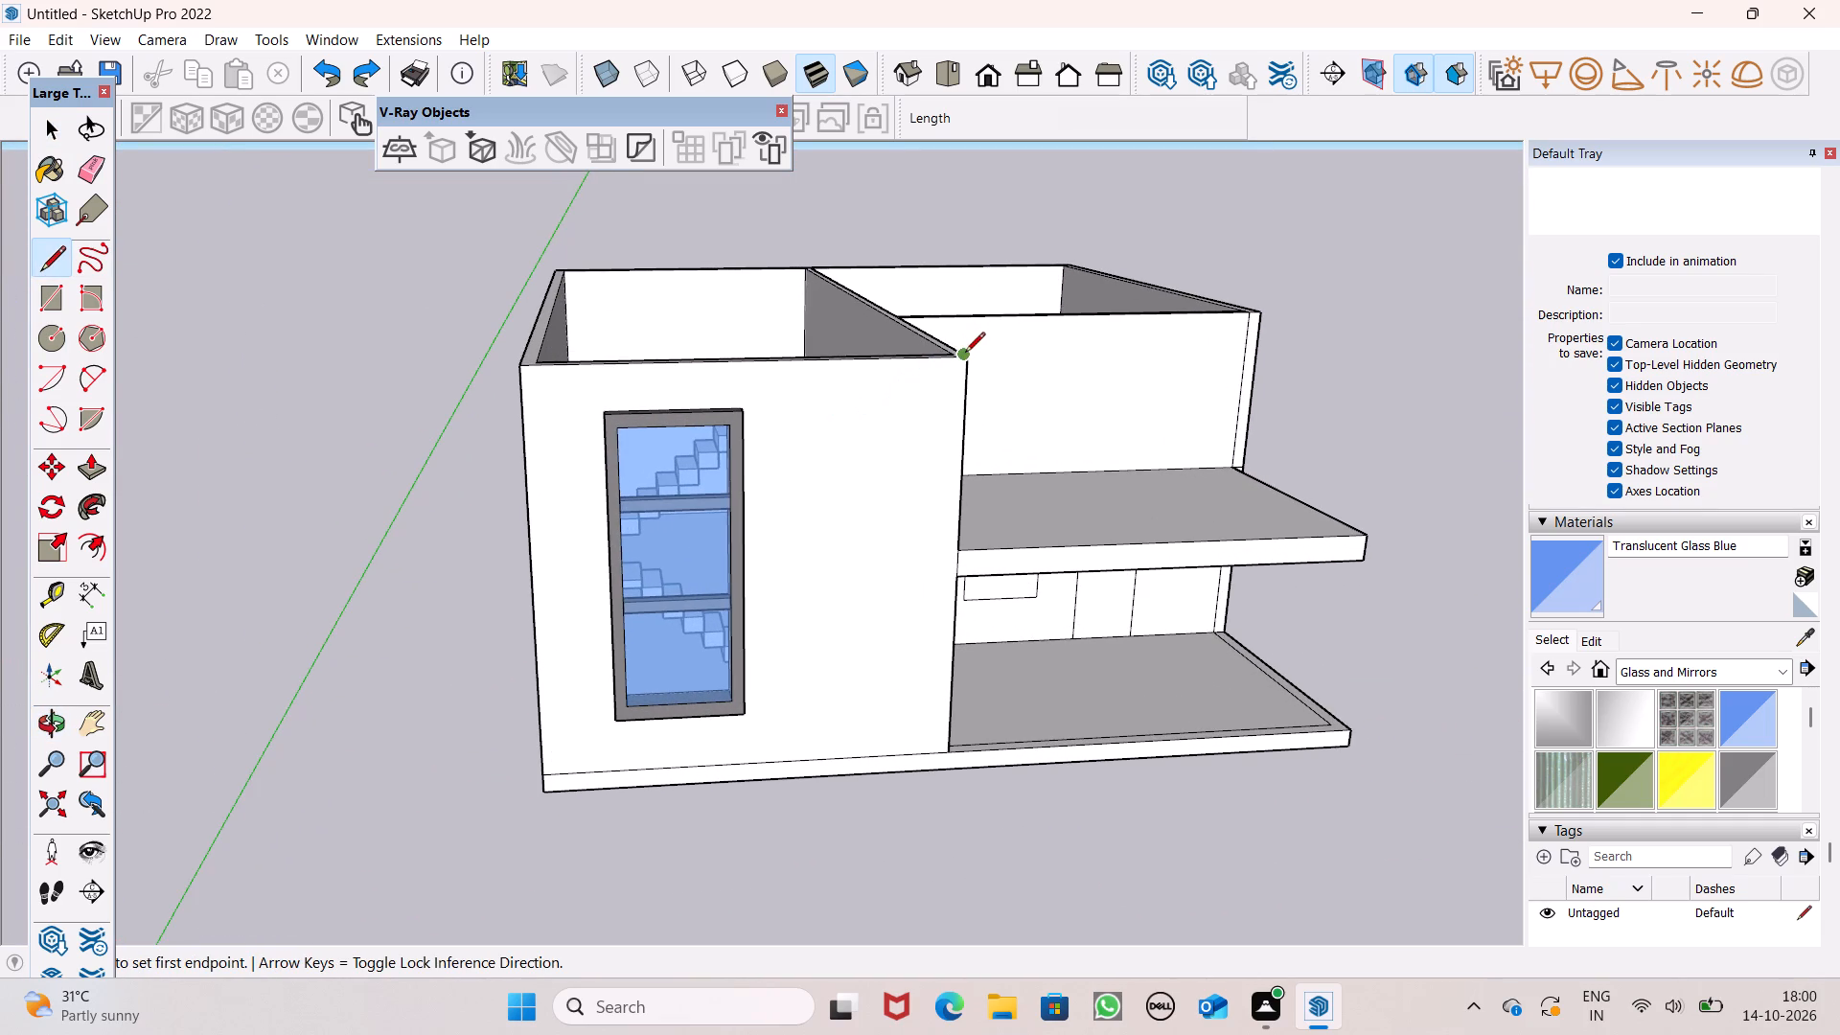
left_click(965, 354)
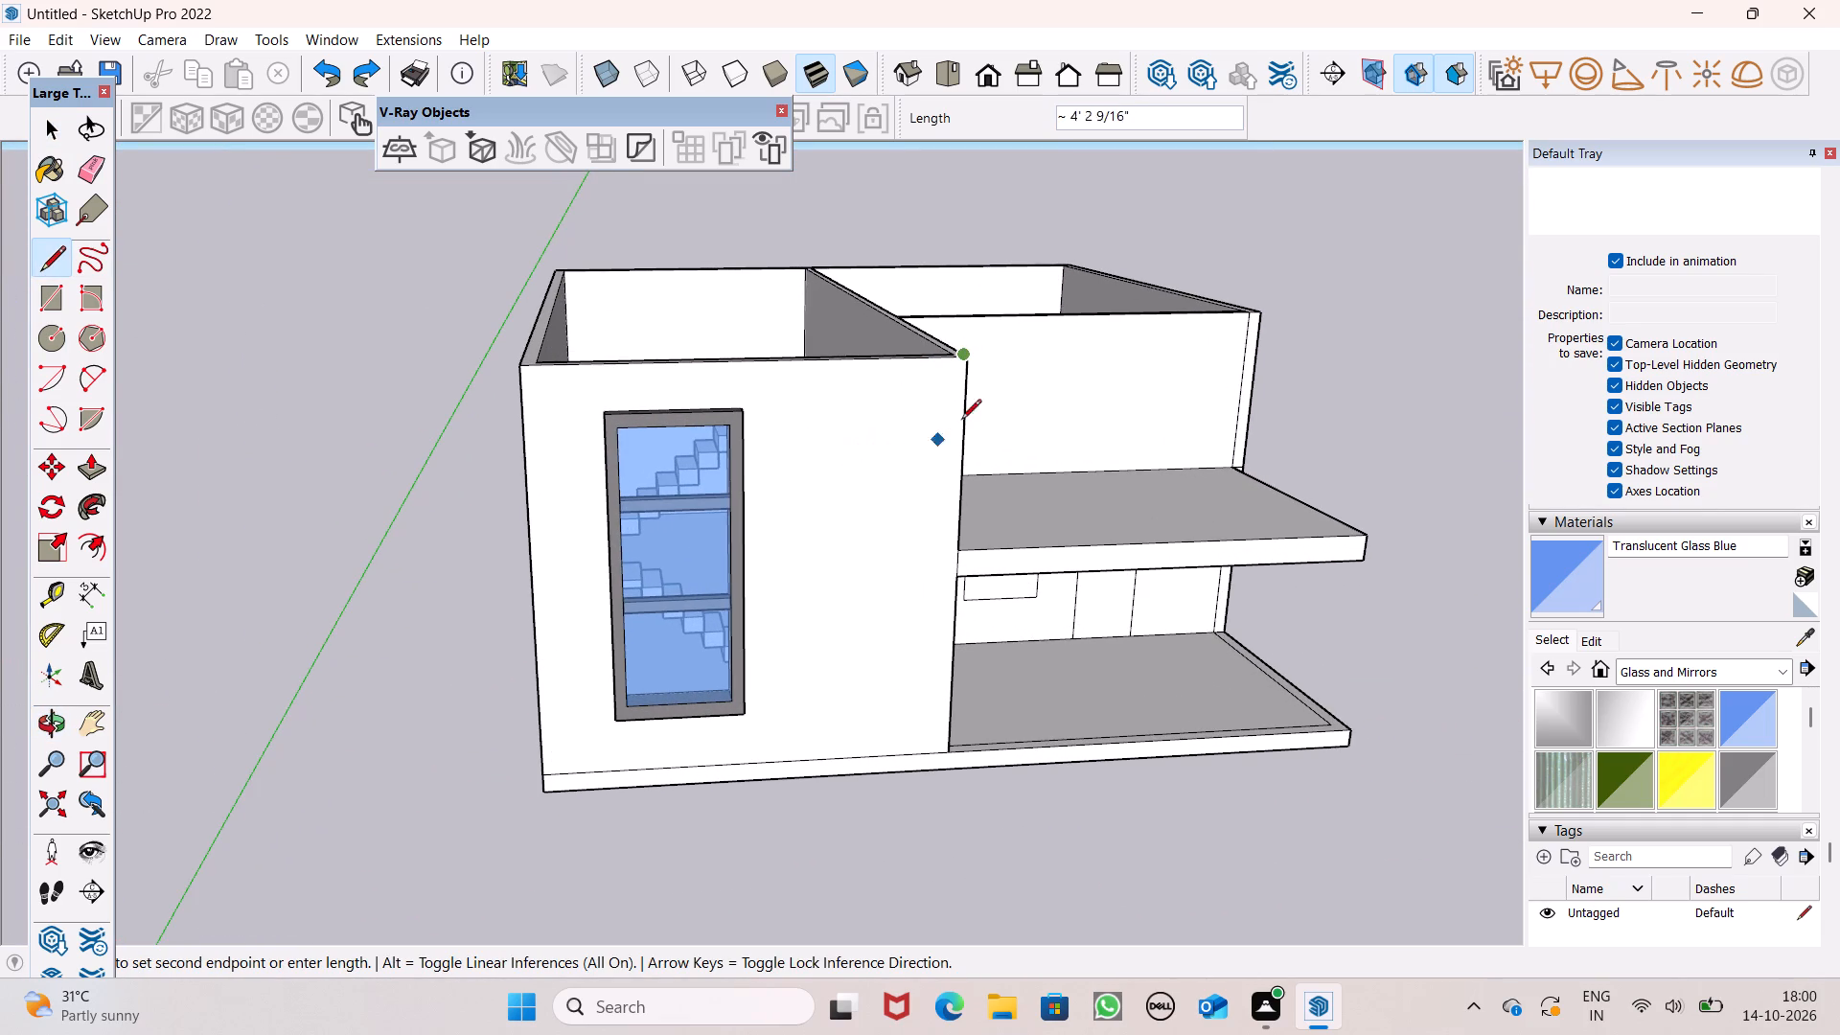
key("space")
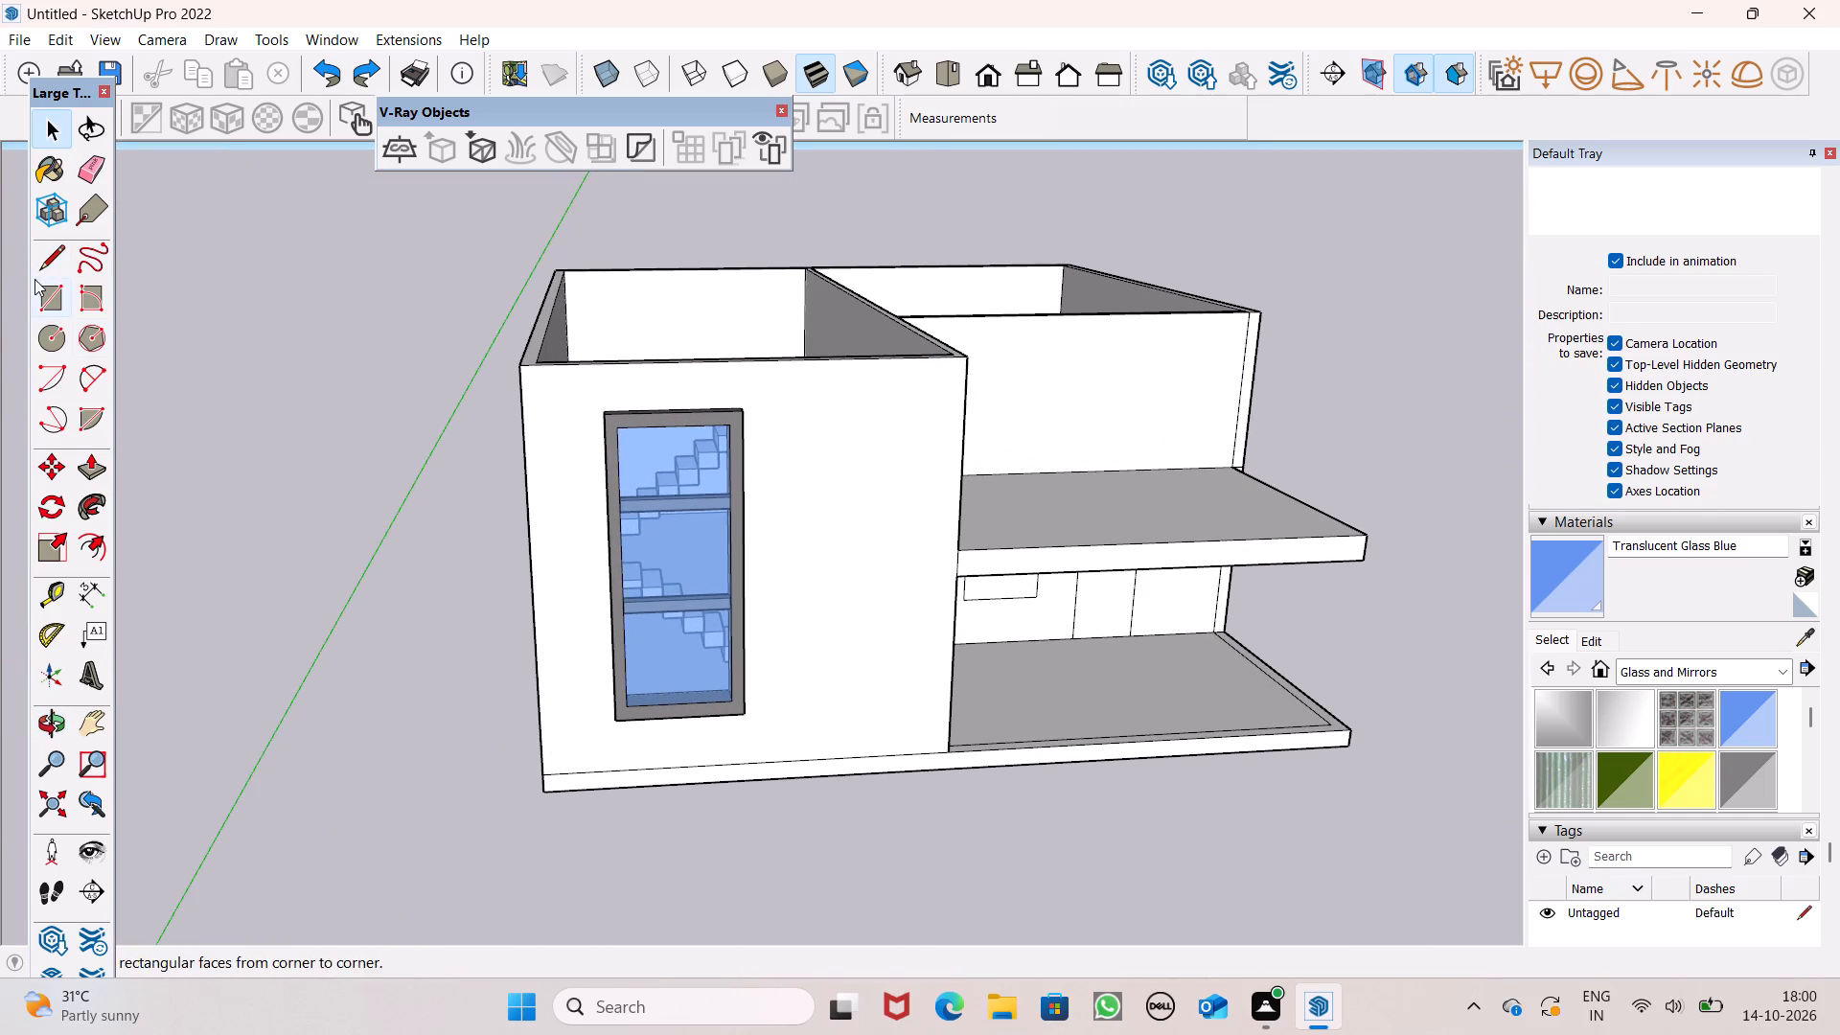
Outline a triangle on the staircase wall with an about 10' line from its top porch-side corner and an about 17' 7" line to its bottom corner.
left_click(49, 261)
scroll(977, 372, "up", 2)
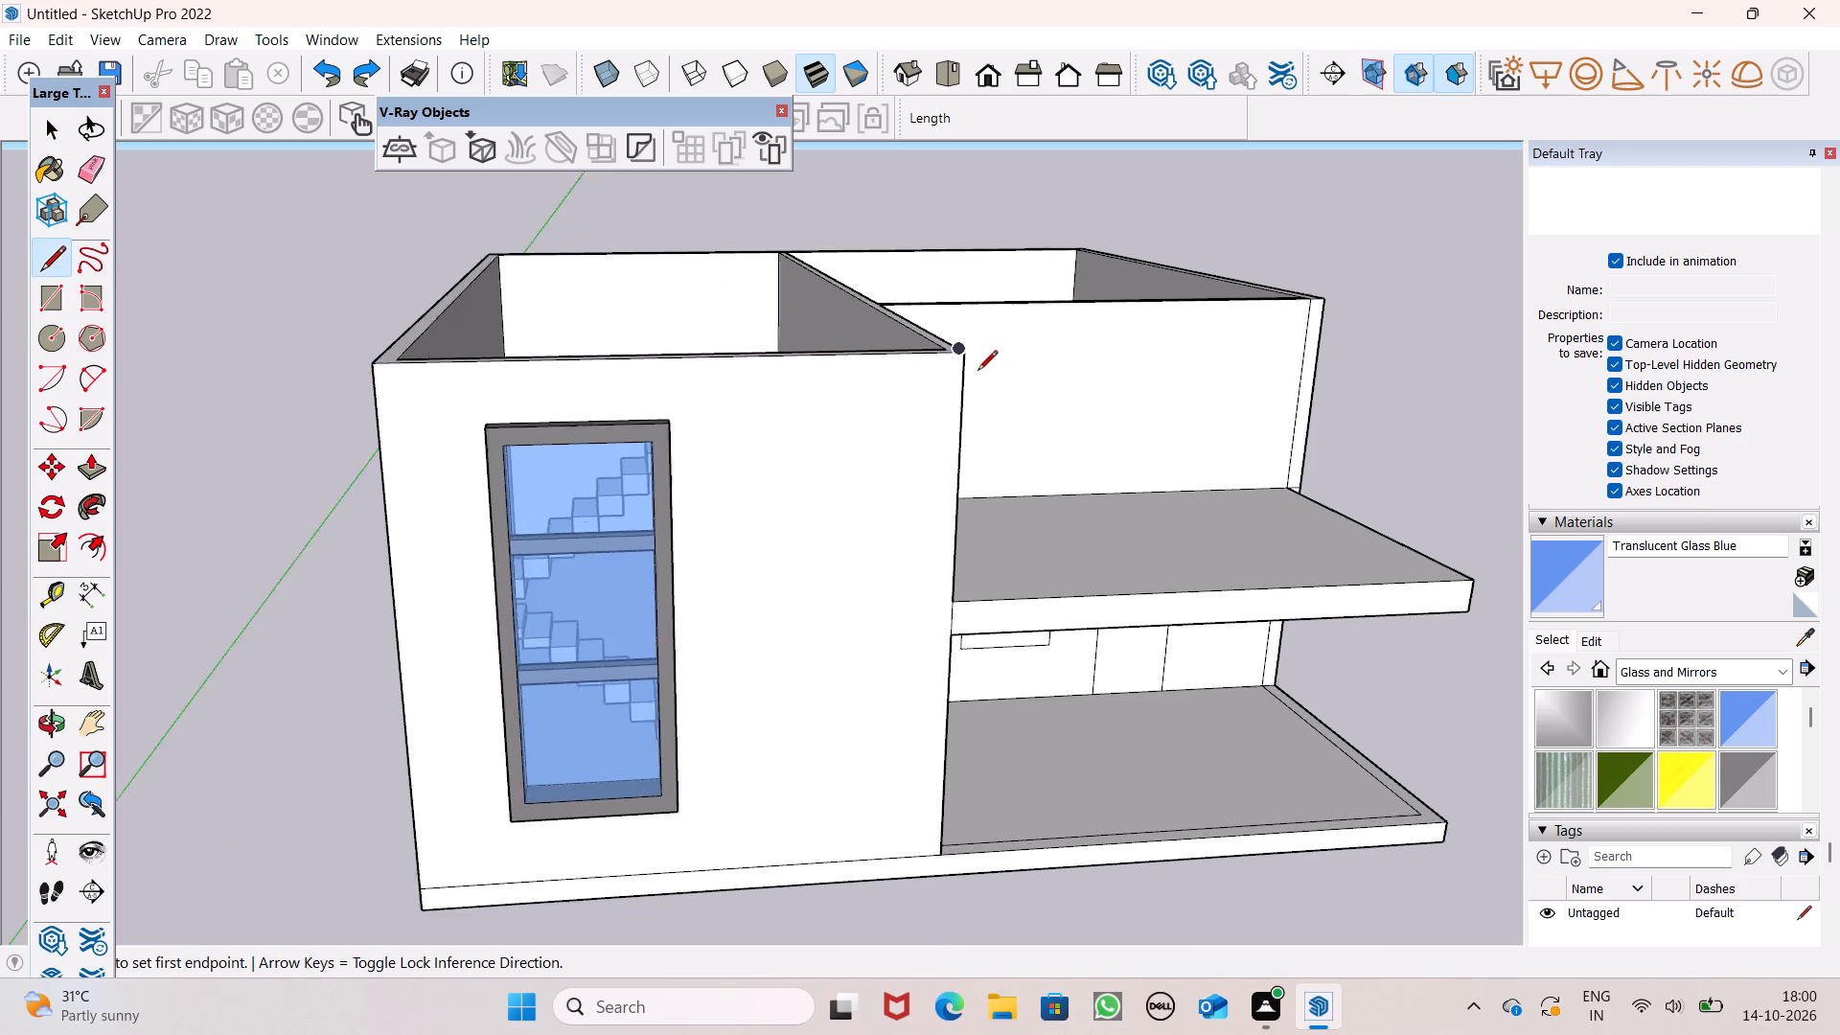
scroll(977, 372, "up", 2)
left_click(956, 351)
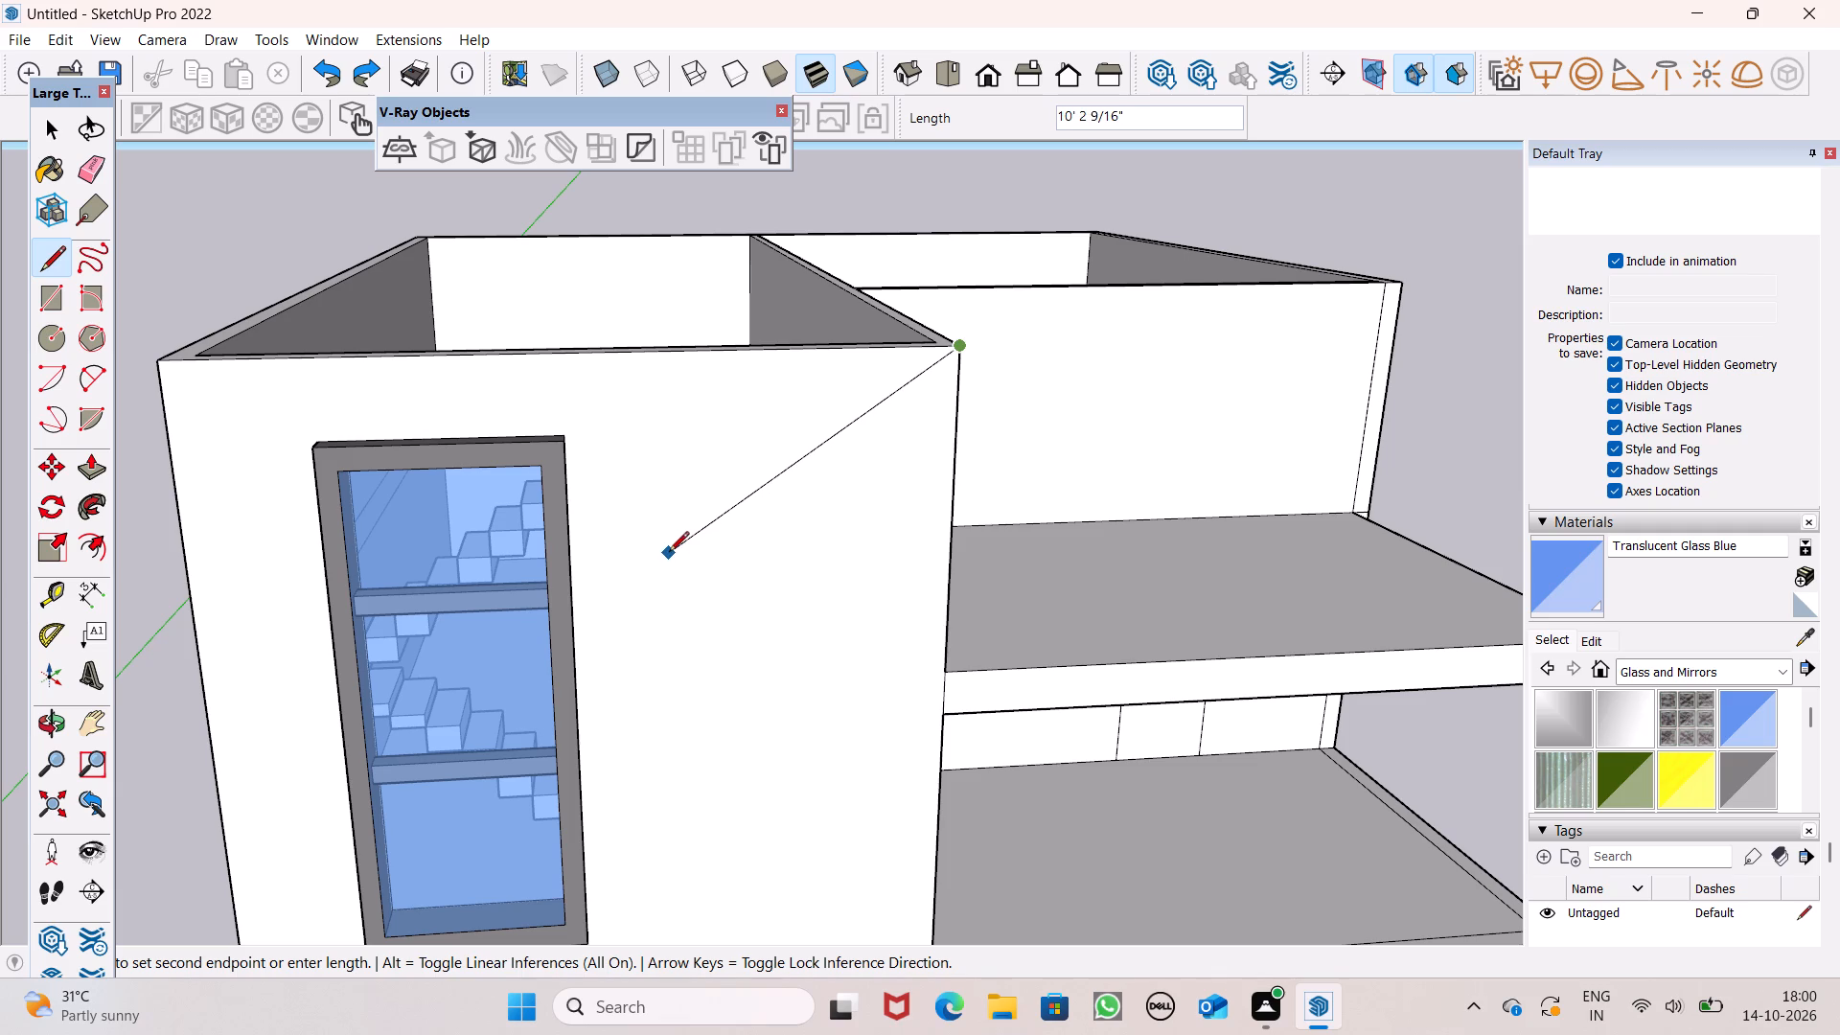
left_click(678, 553)
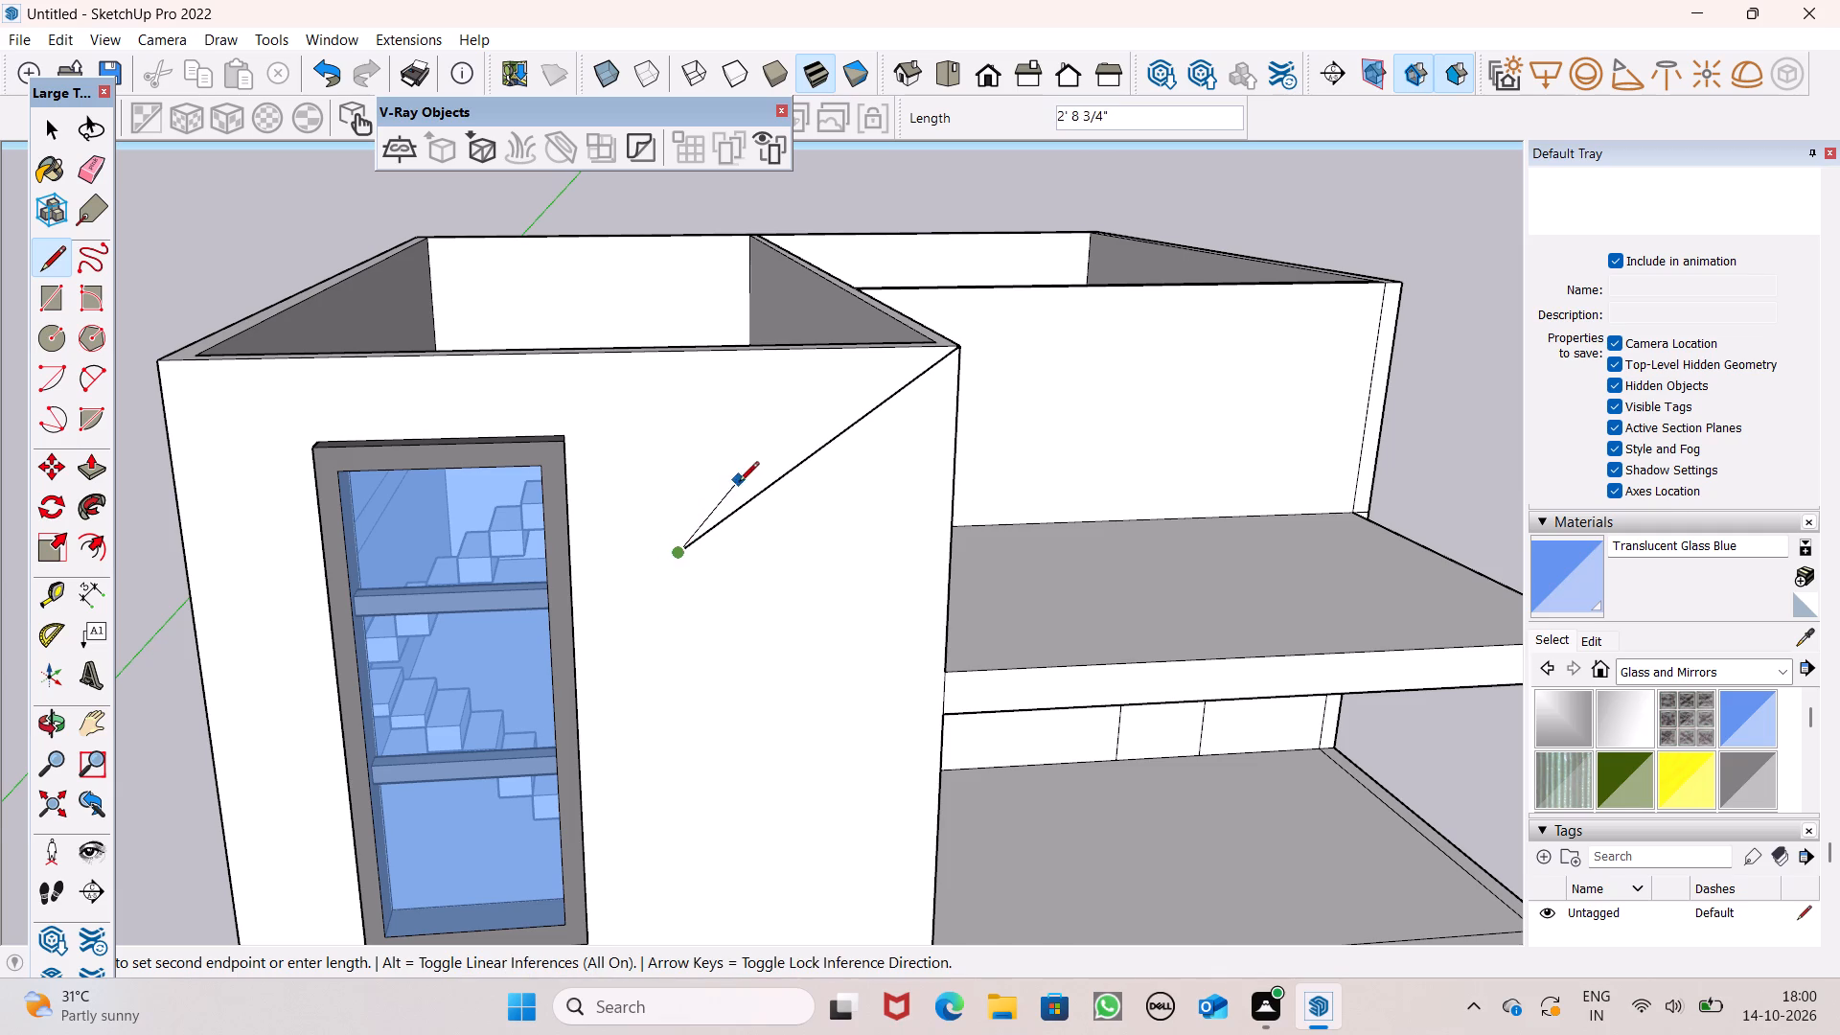
scroll(734, 524, "down", 1)
scroll(820, 633, "down", 5)
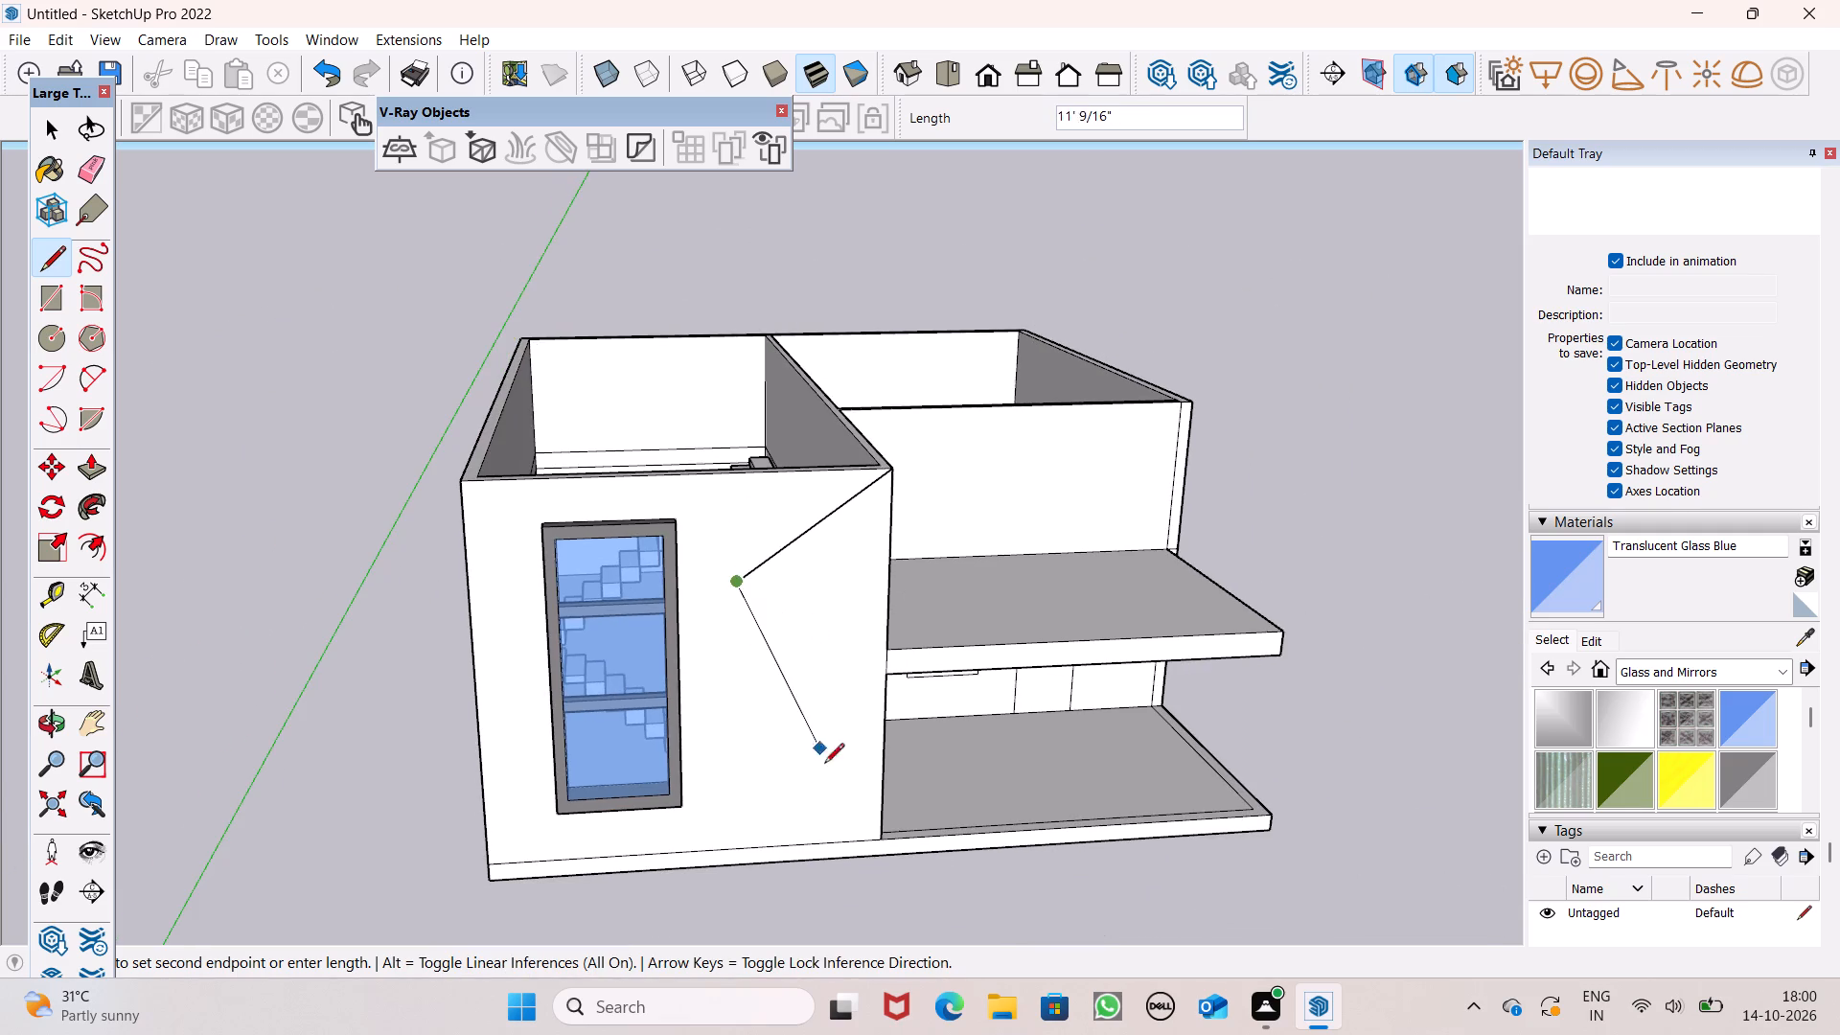
scroll(866, 840, "up", 14)
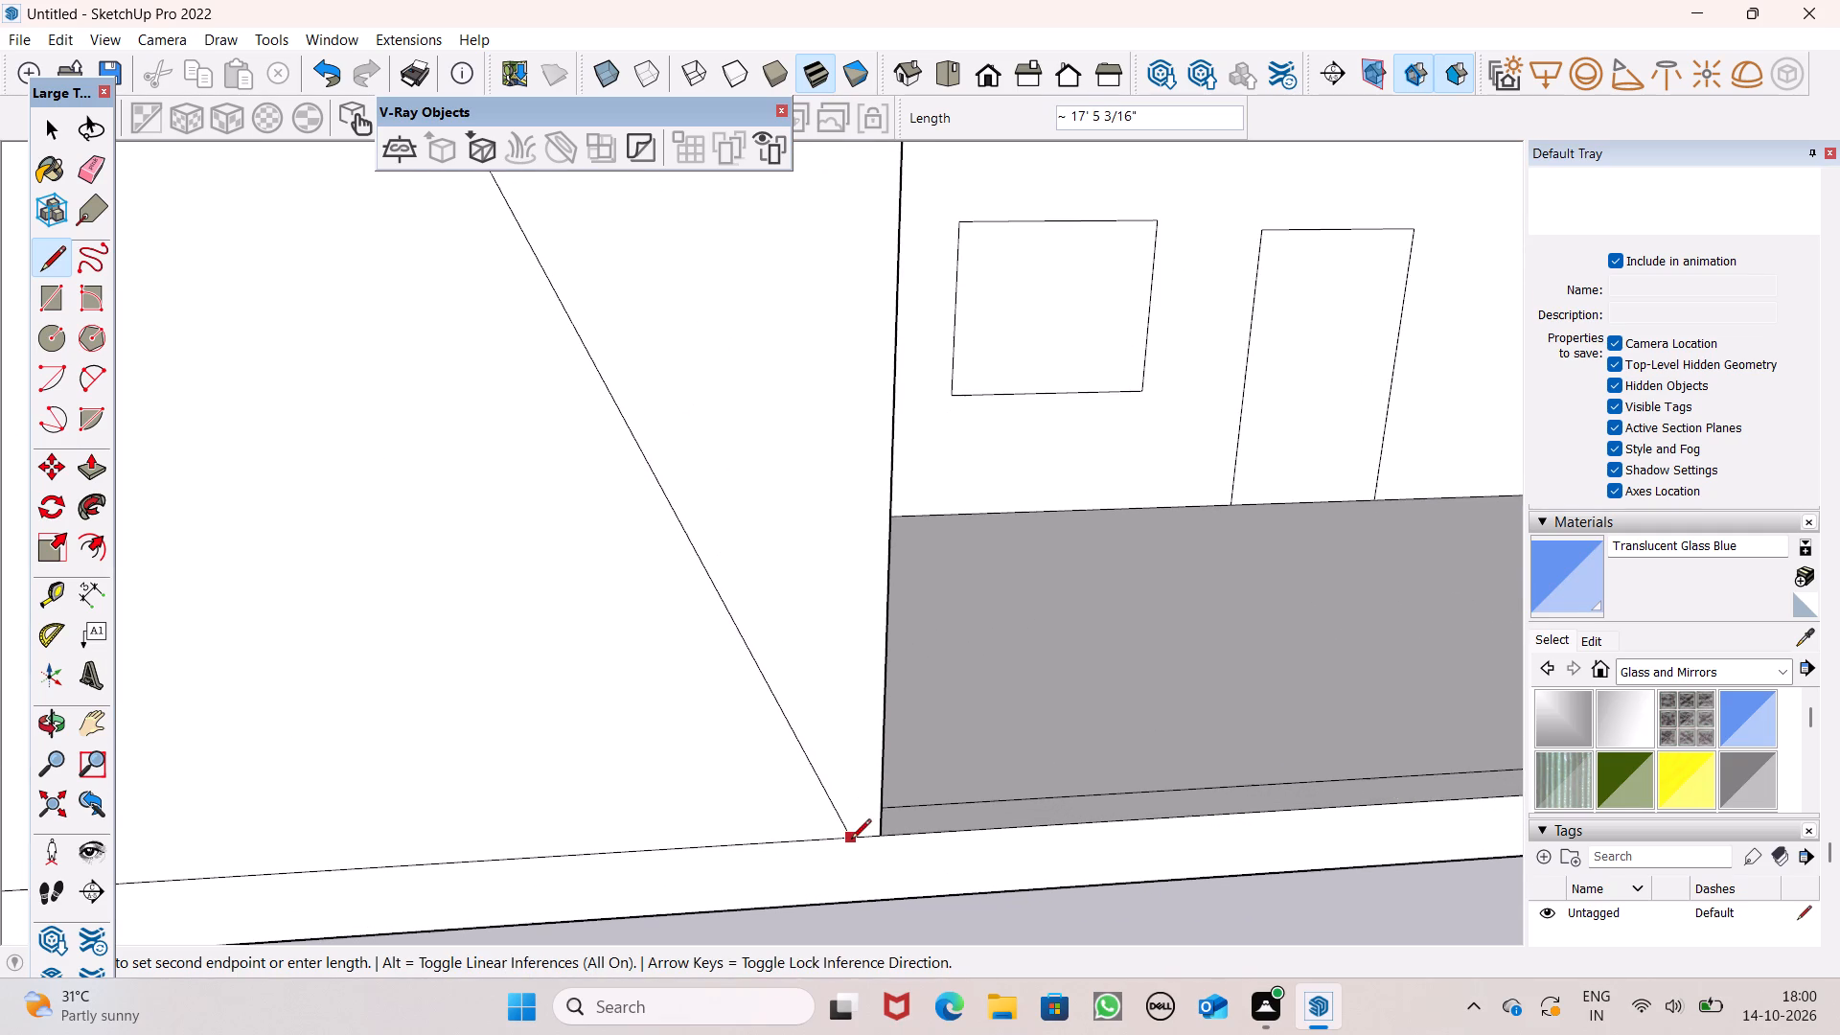
left_click(882, 833)
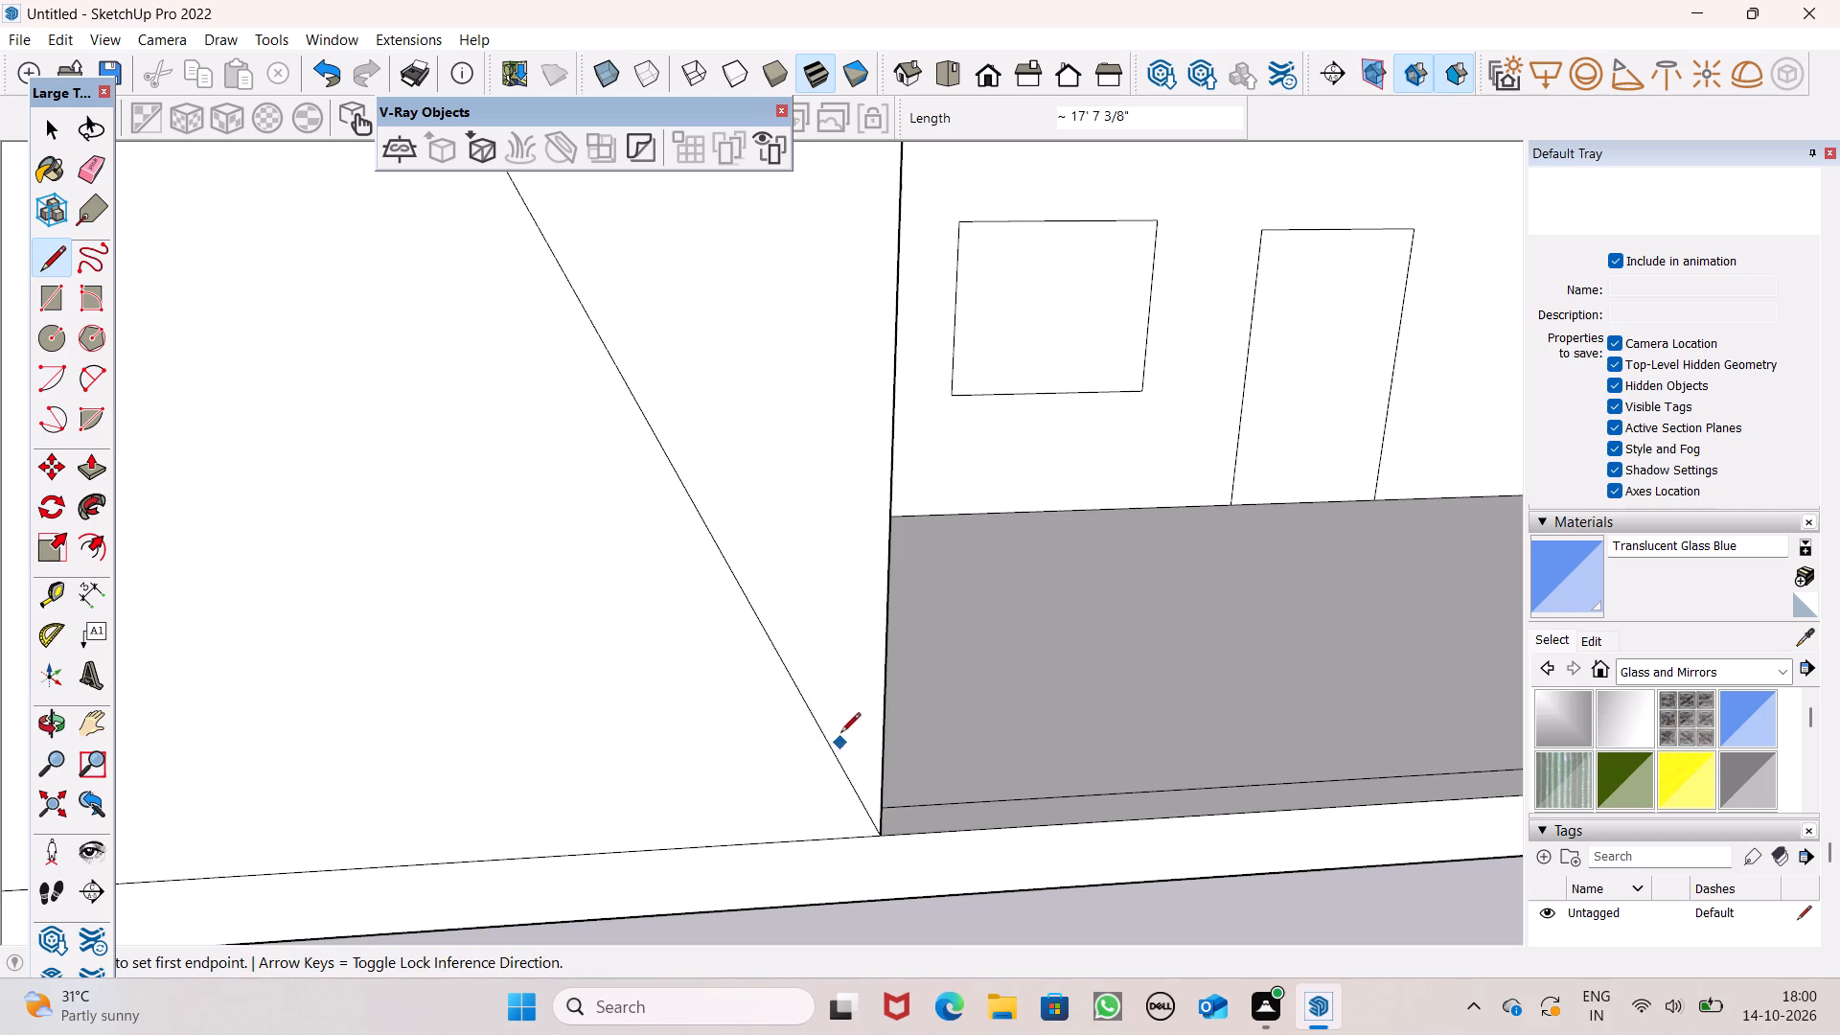
key("space")
Pull the triangular face on the staircase wall outward 6".
scroll(960, 473, "down", 2)
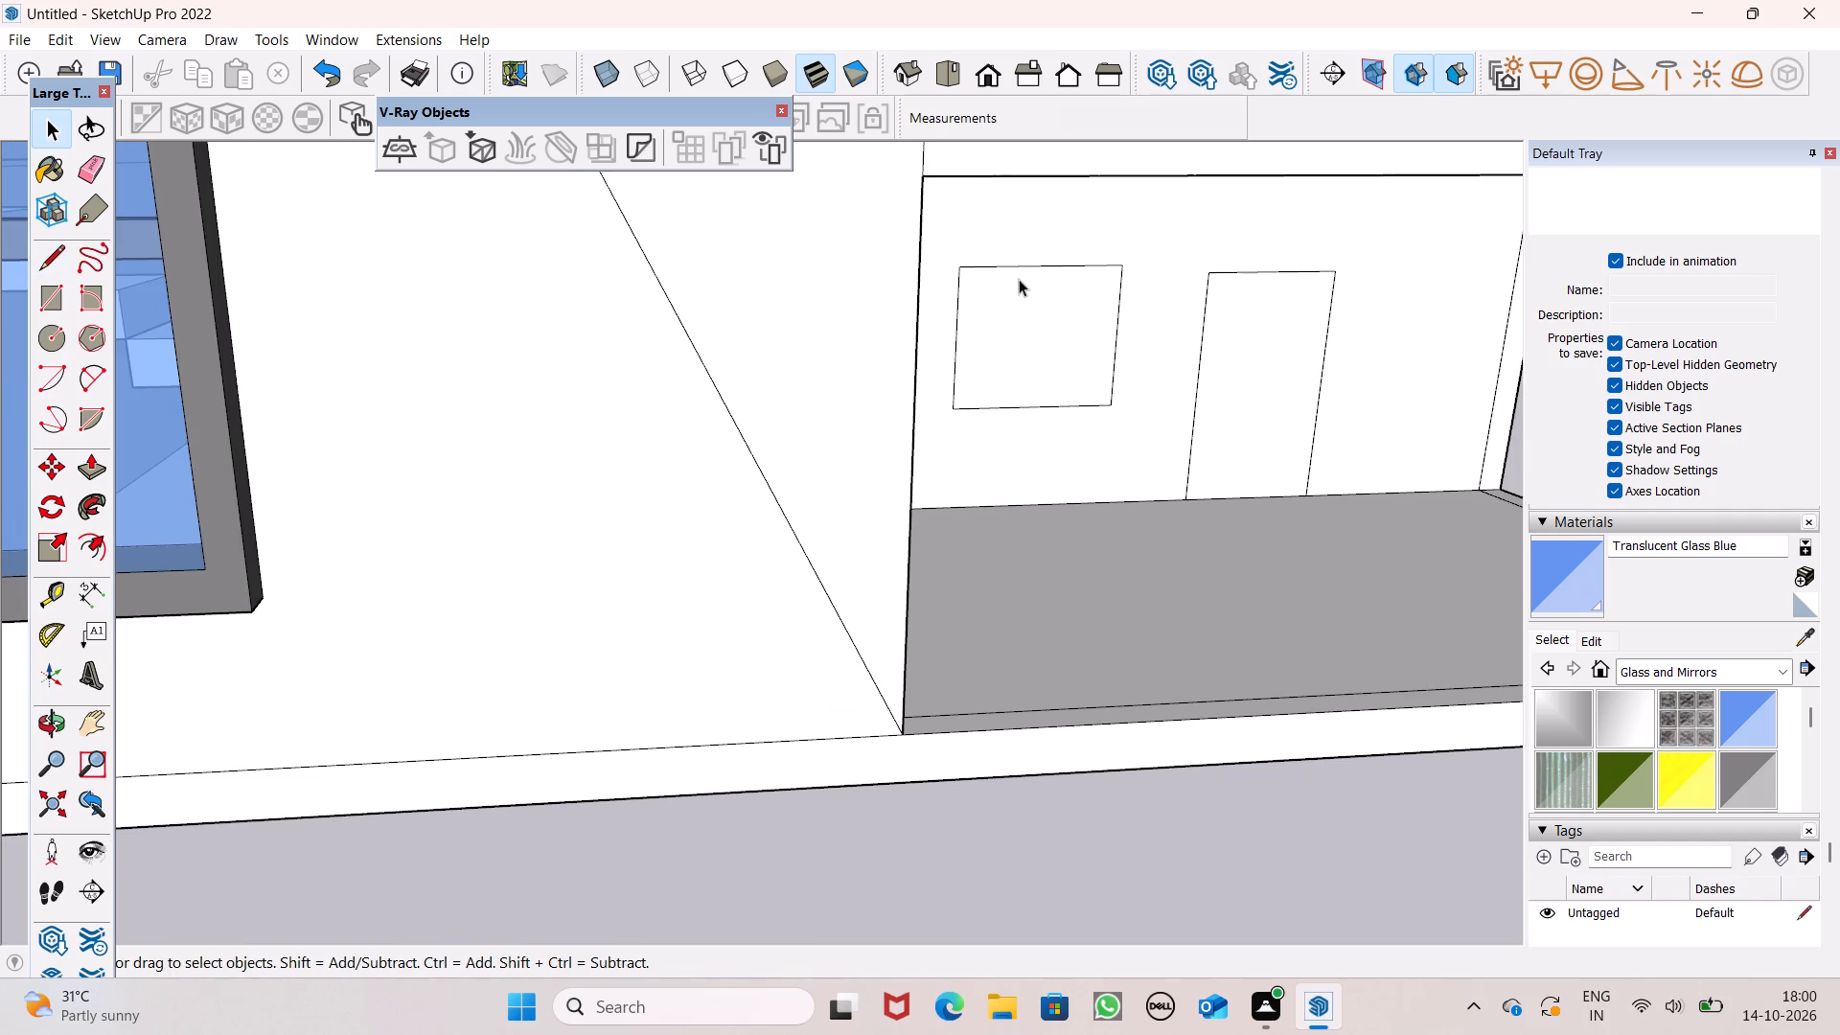
scroll(1019, 279, "down", 3)
scroll(1028, 356, "up", 1)
scroll(1025, 396, "down", 1)
scroll(981, 609, "down", 6)
scroll(934, 727, "down", 2)
scroll(934, 728, "up", 1)
scroll(934, 728, "down", 1)
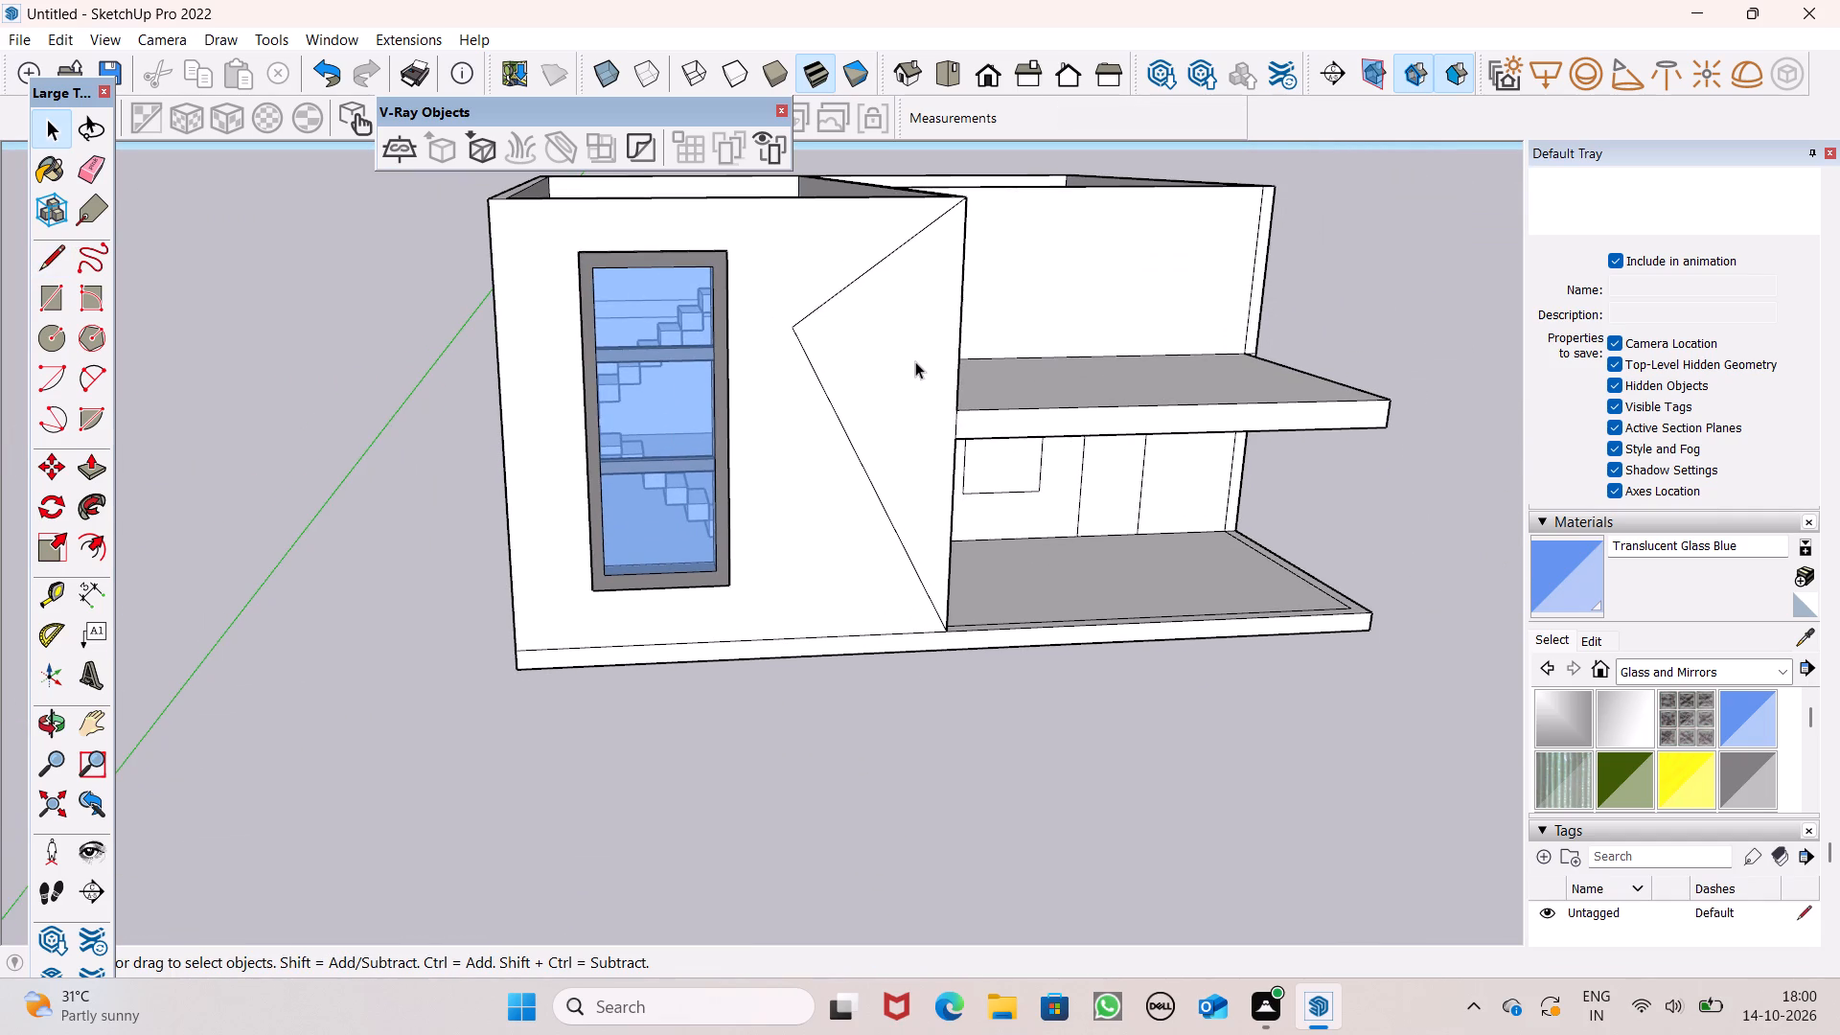
scroll(915, 361, "down", 1)
scroll(932, 391, "up", 1)
middle_click_drag(1034, 537, 1151, 770)
scroll(993, 477, "down", 1)
scroll(991, 467, "up", 4)
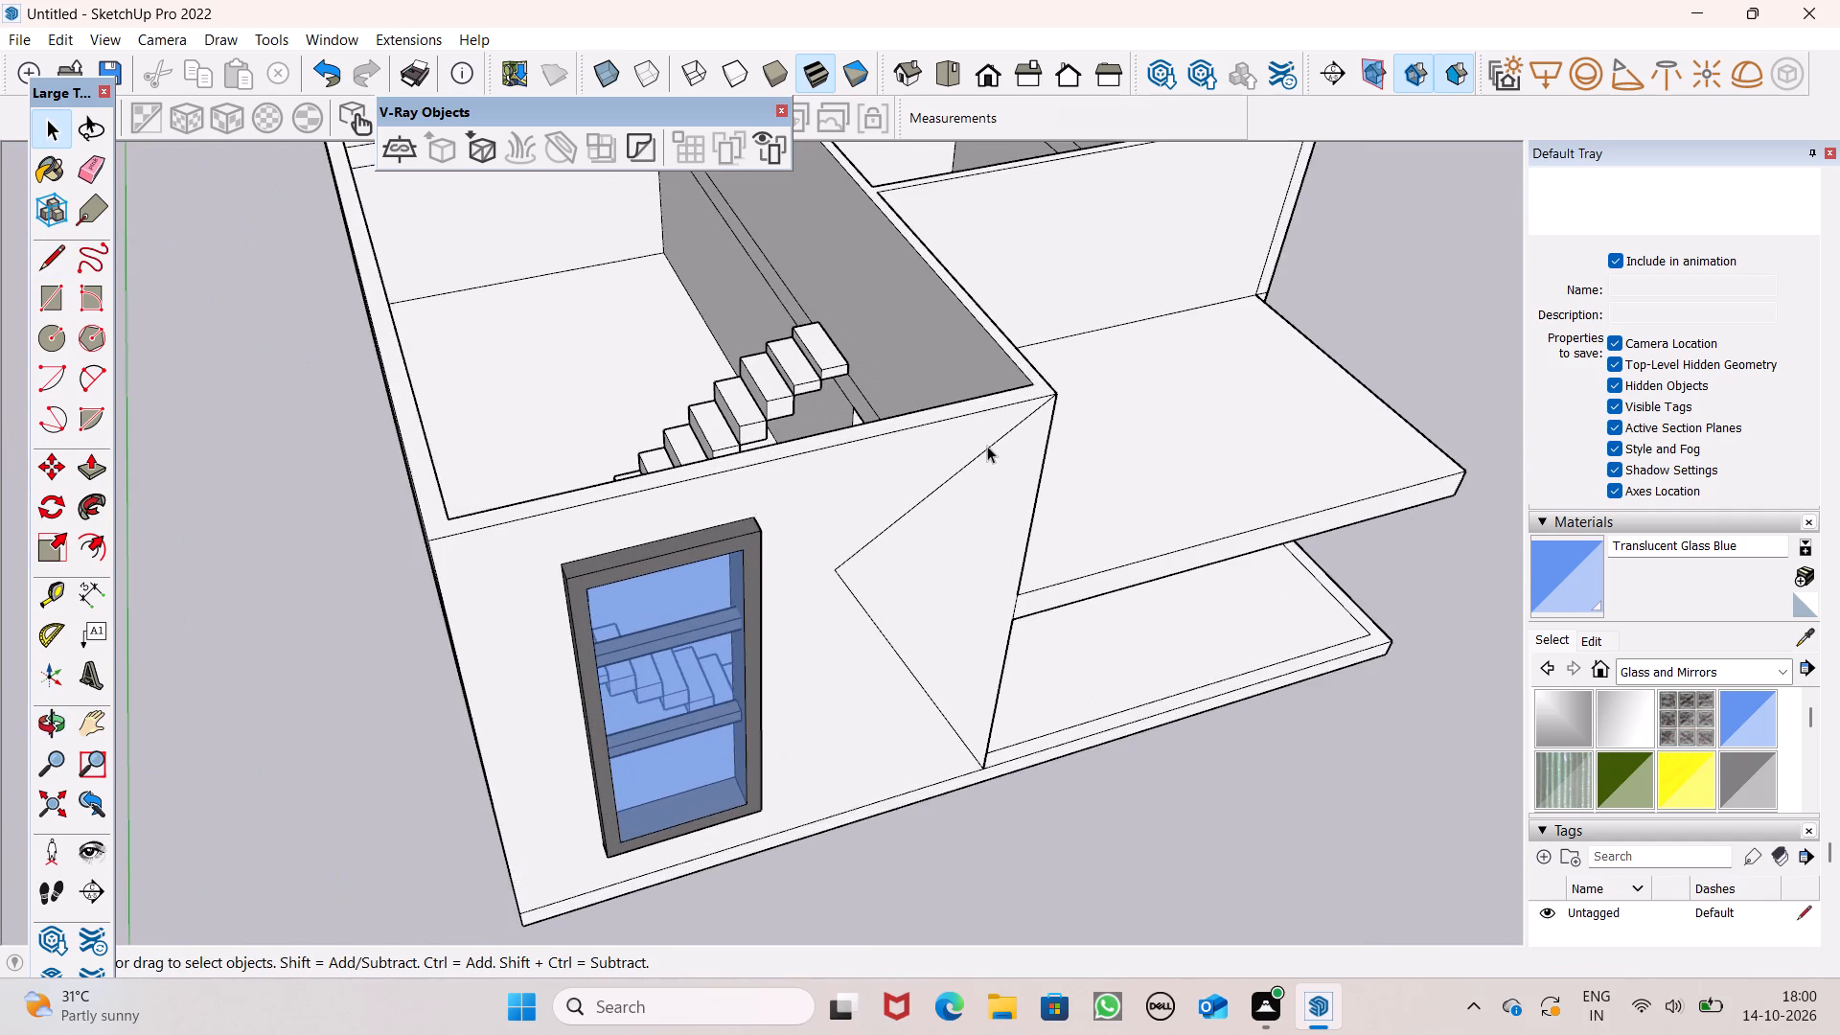
scroll(987, 446, "up", 2)
left_click(87, 476)
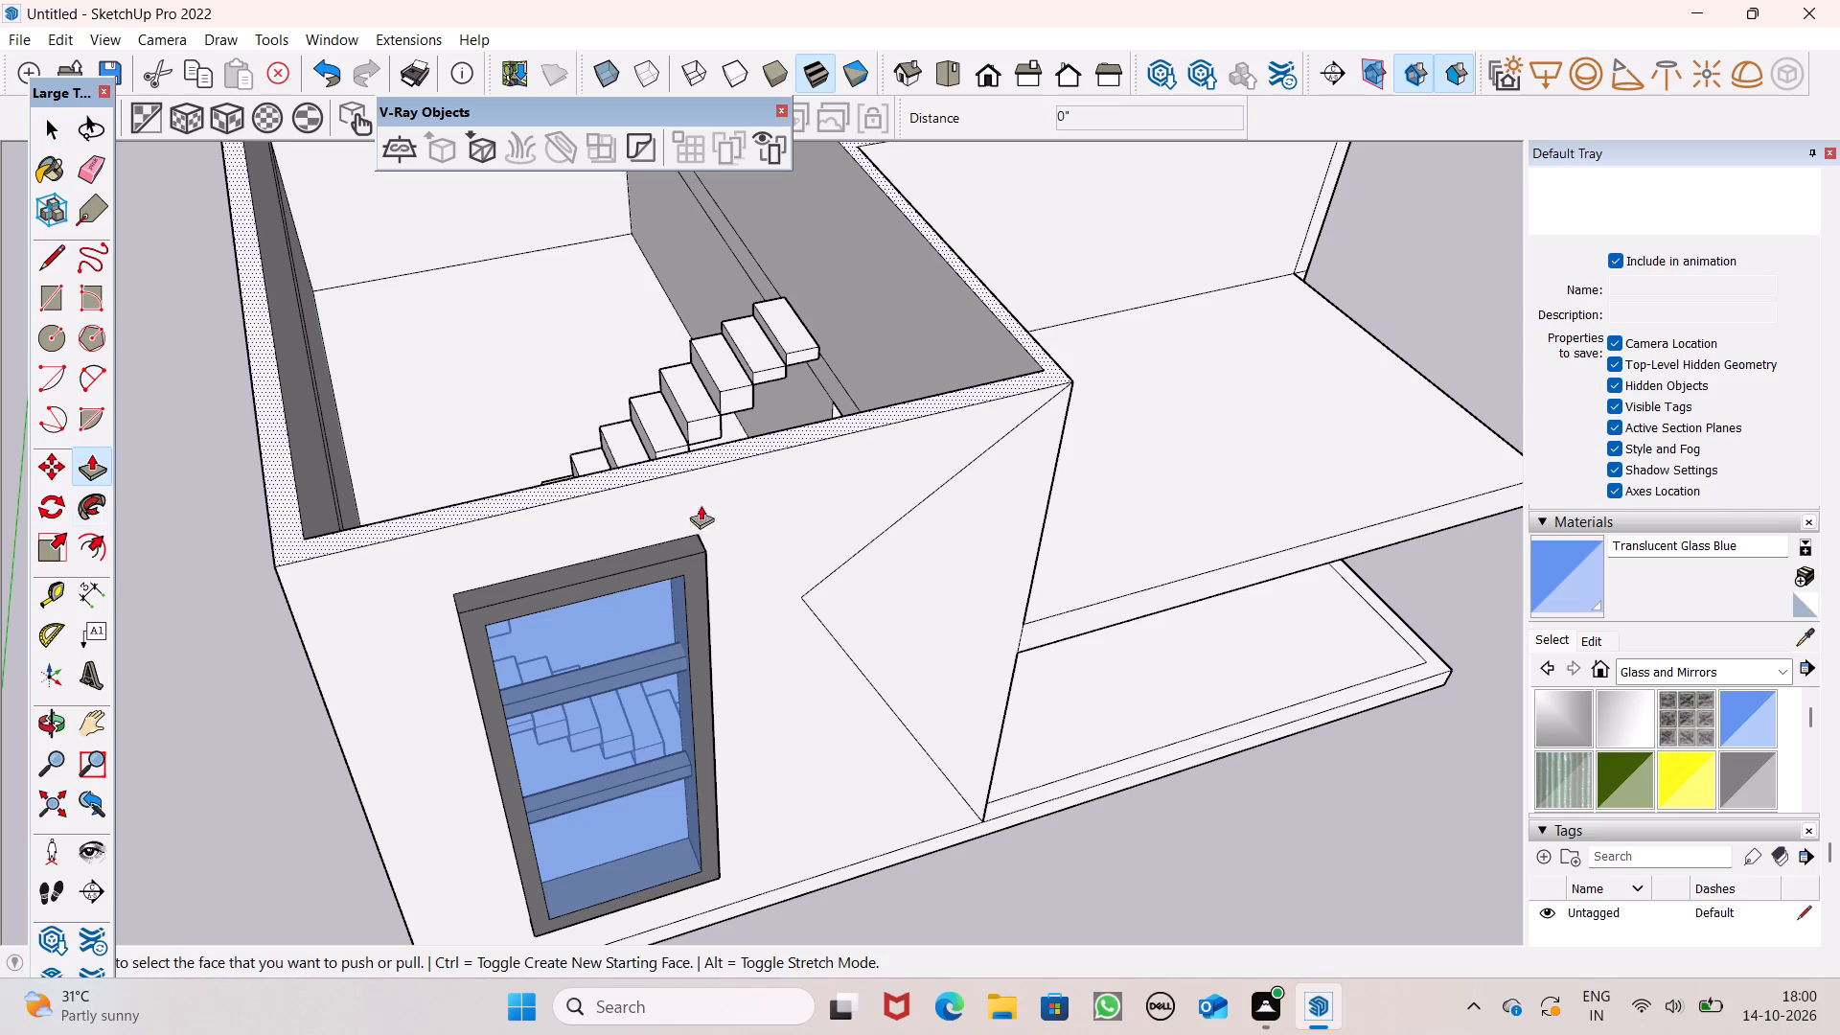
scroll(885, 526, "up", 5)
left_click_drag(894, 563, 904, 579, "ctrl")
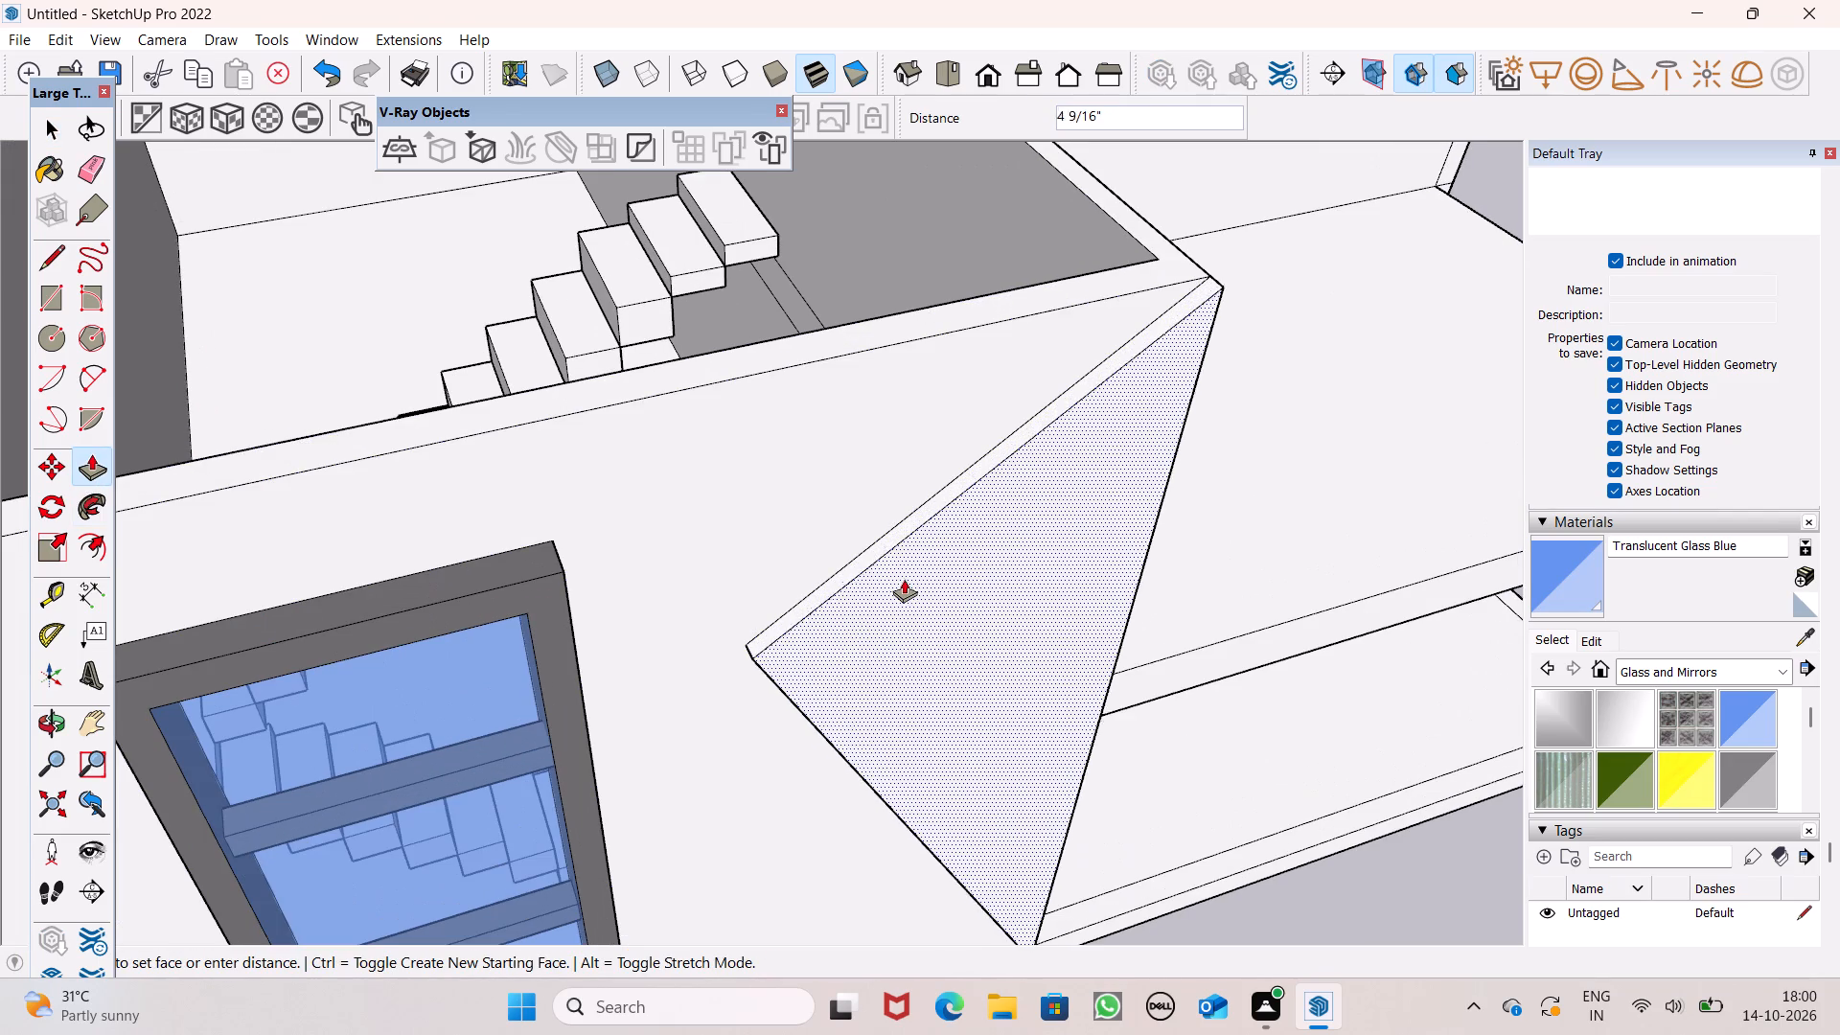
left_click_drag(904, 579, 907, 580, "ctrl")
key("6")
key("shift+quotedbl")
key("Return")
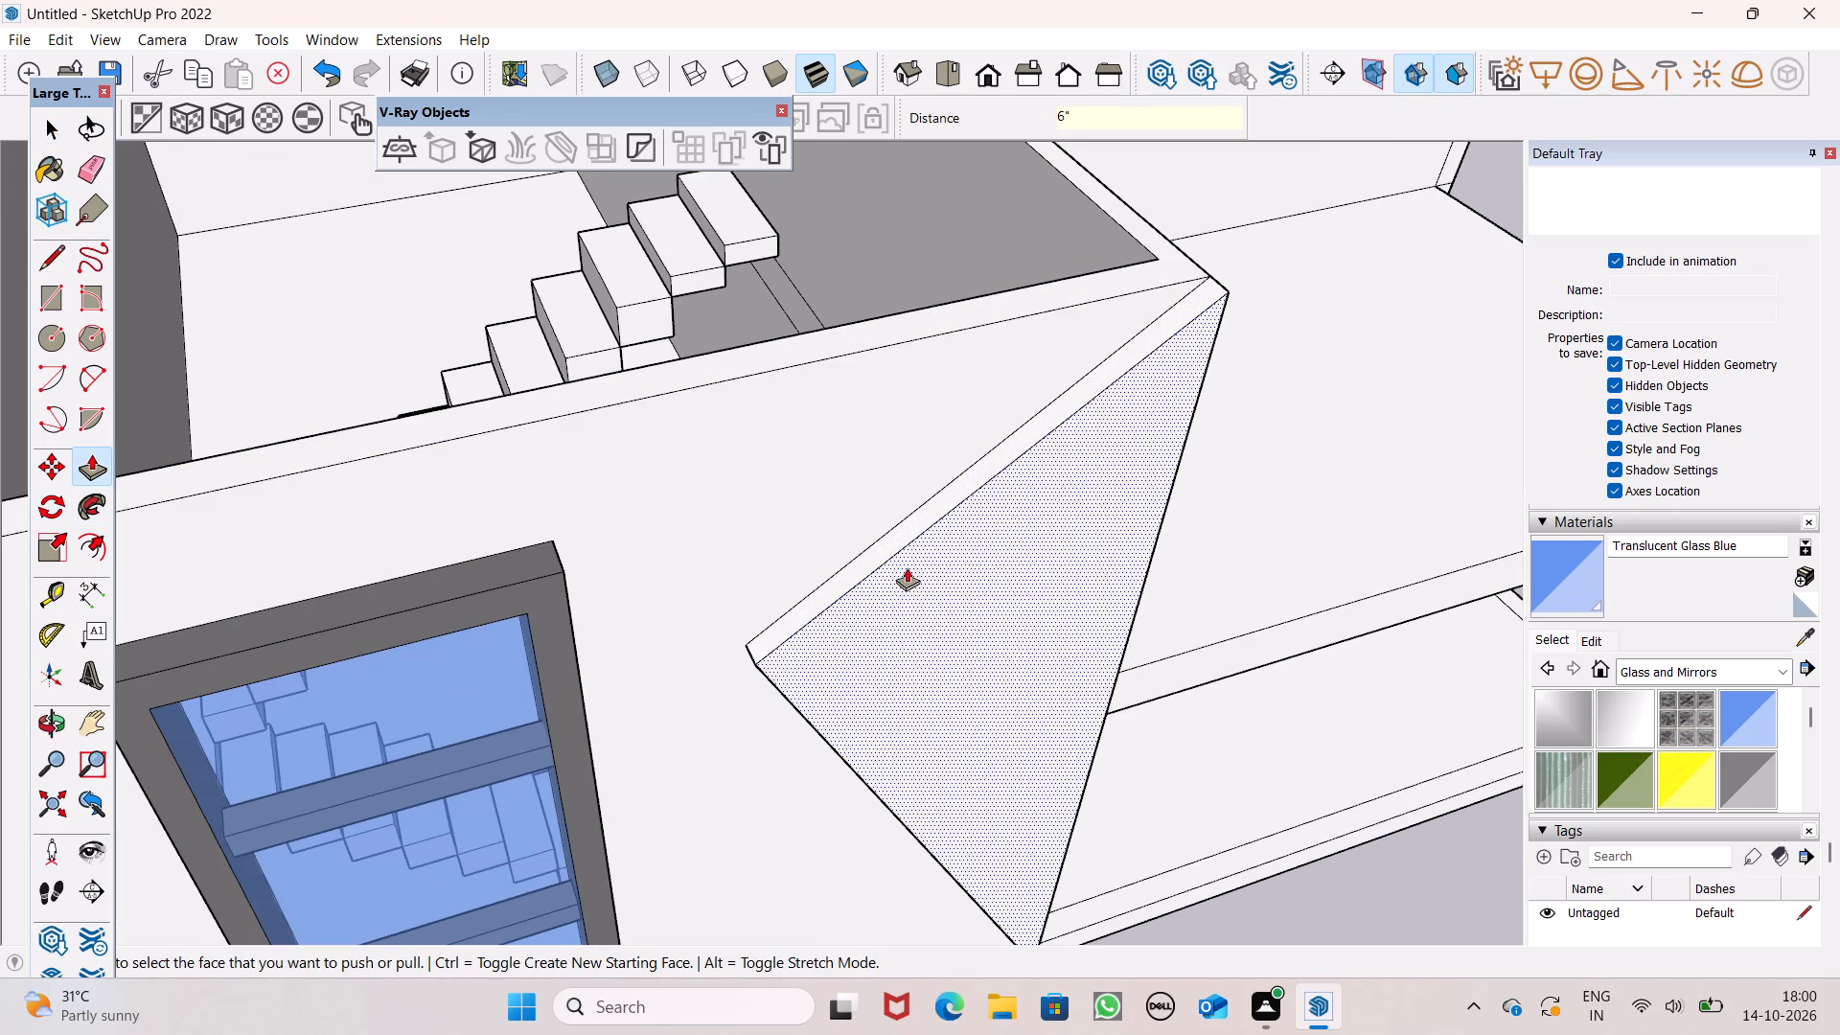
Draw two circles near the top of the raised triangle, about 8 5/8" in radius and about 5 1/8" diagonally below it.
scroll(913, 540, "down", 3)
middle_click_drag(921, 578, 968, 430)
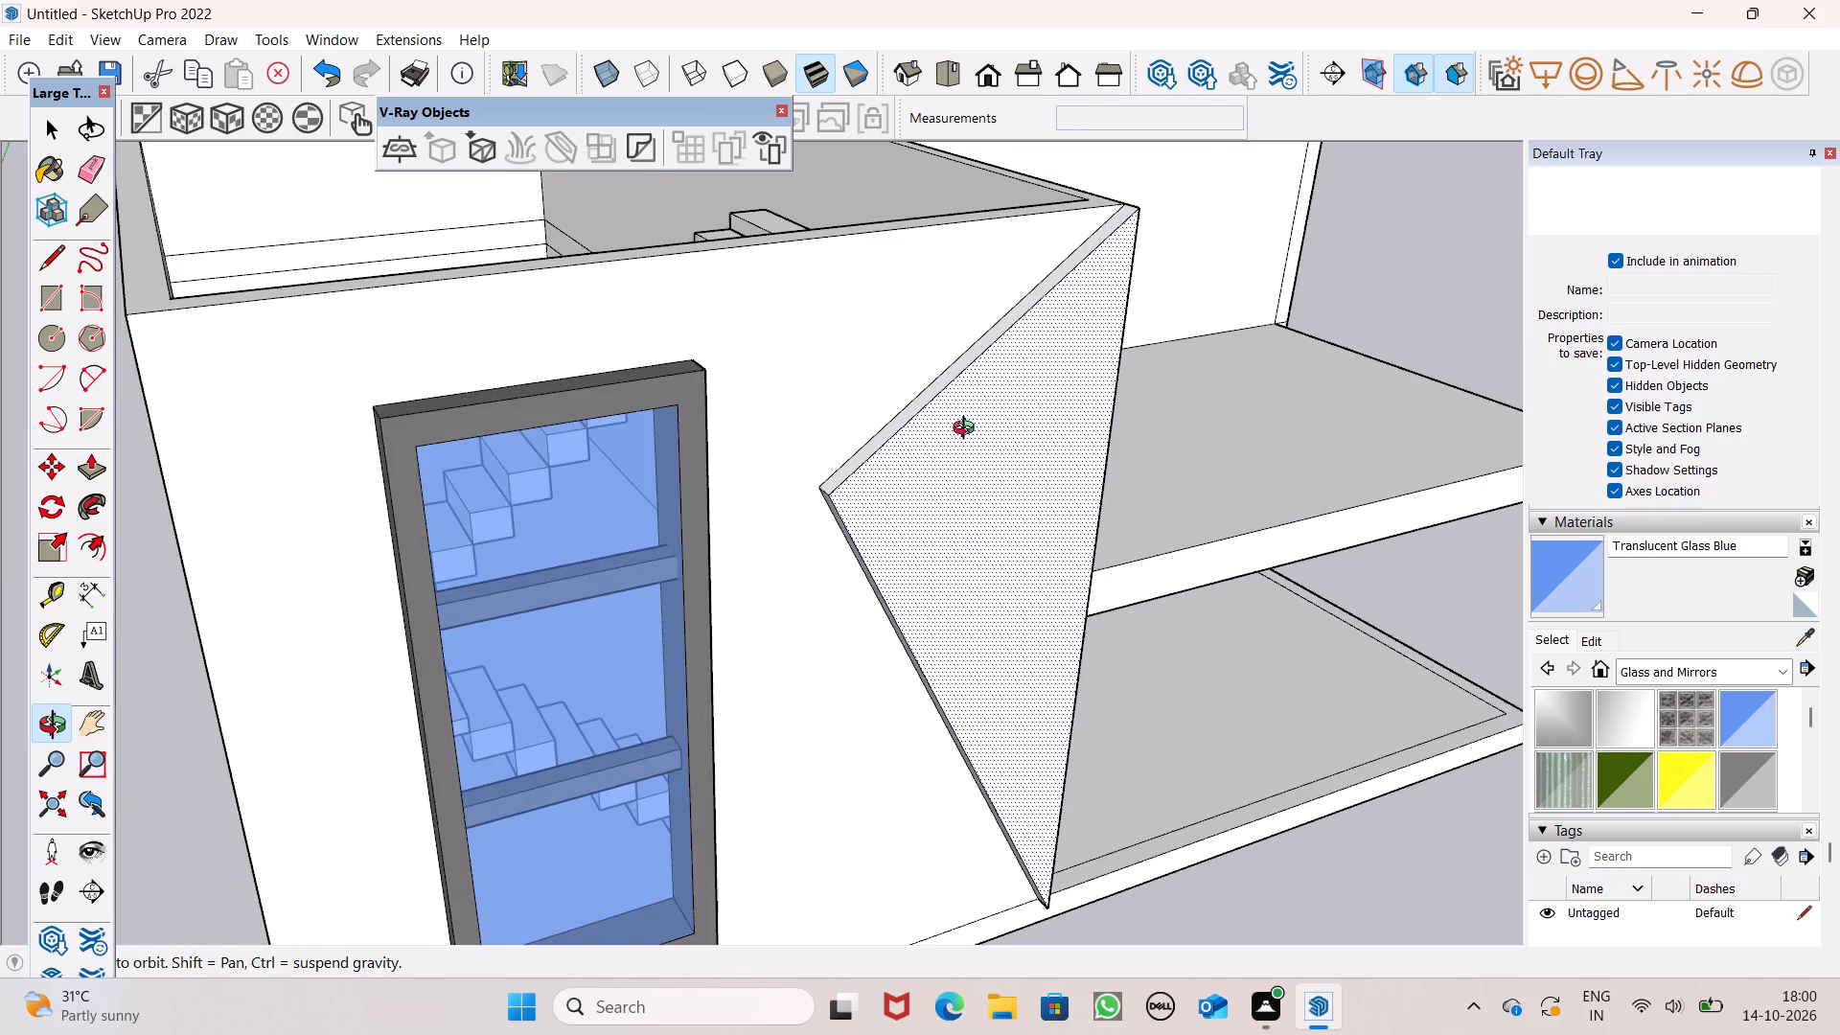
middle_click_drag(968, 430, 605, 474)
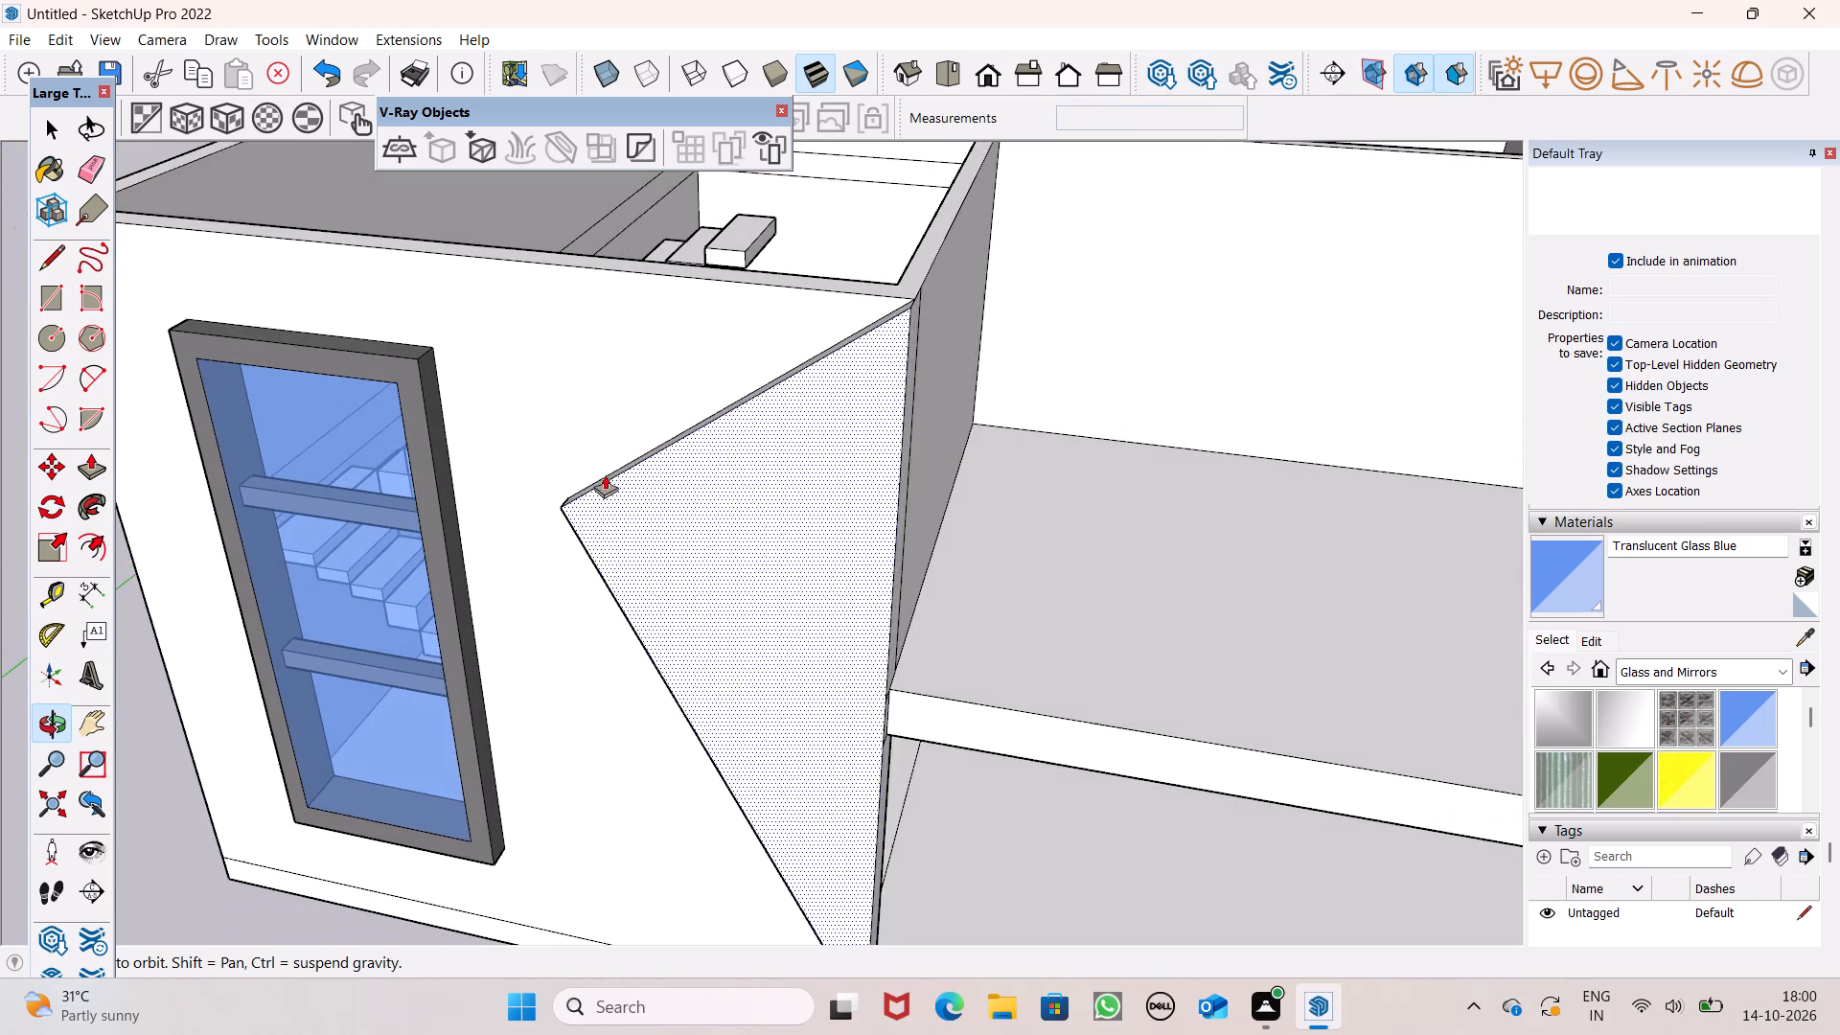
middle_click_drag(835, 484, 829, 446)
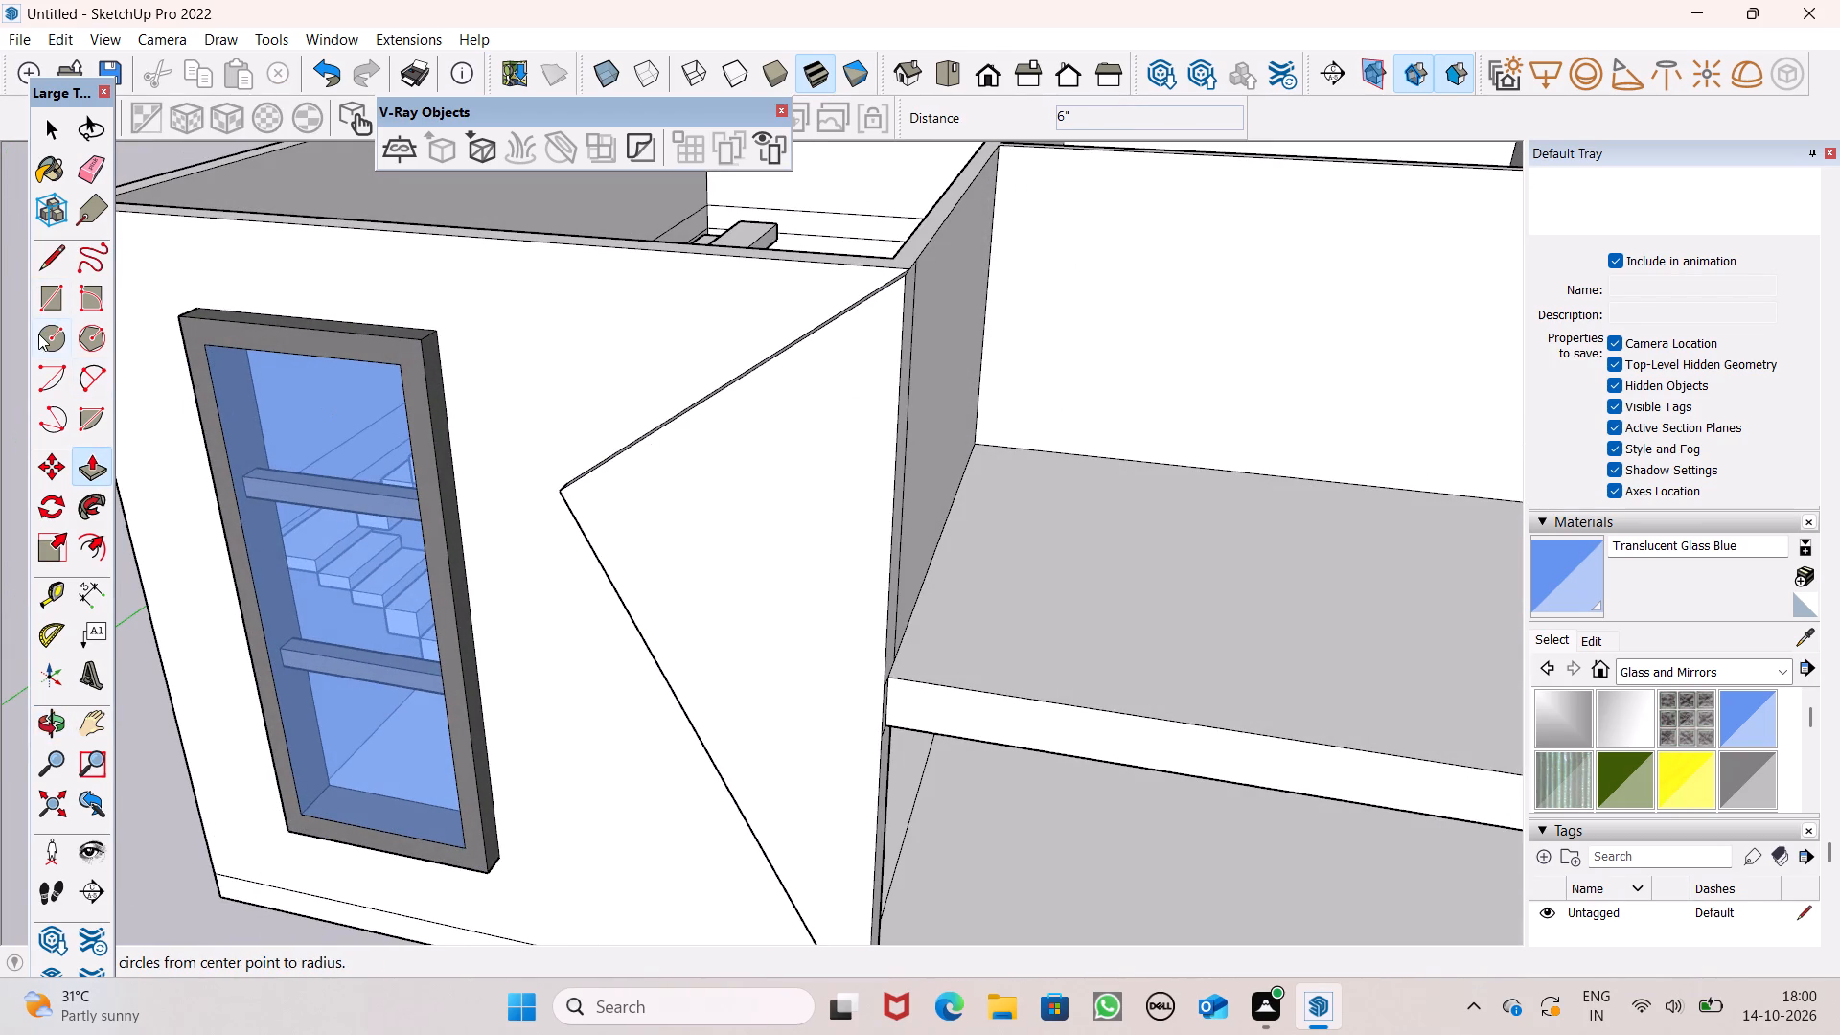
left_click(38, 333)
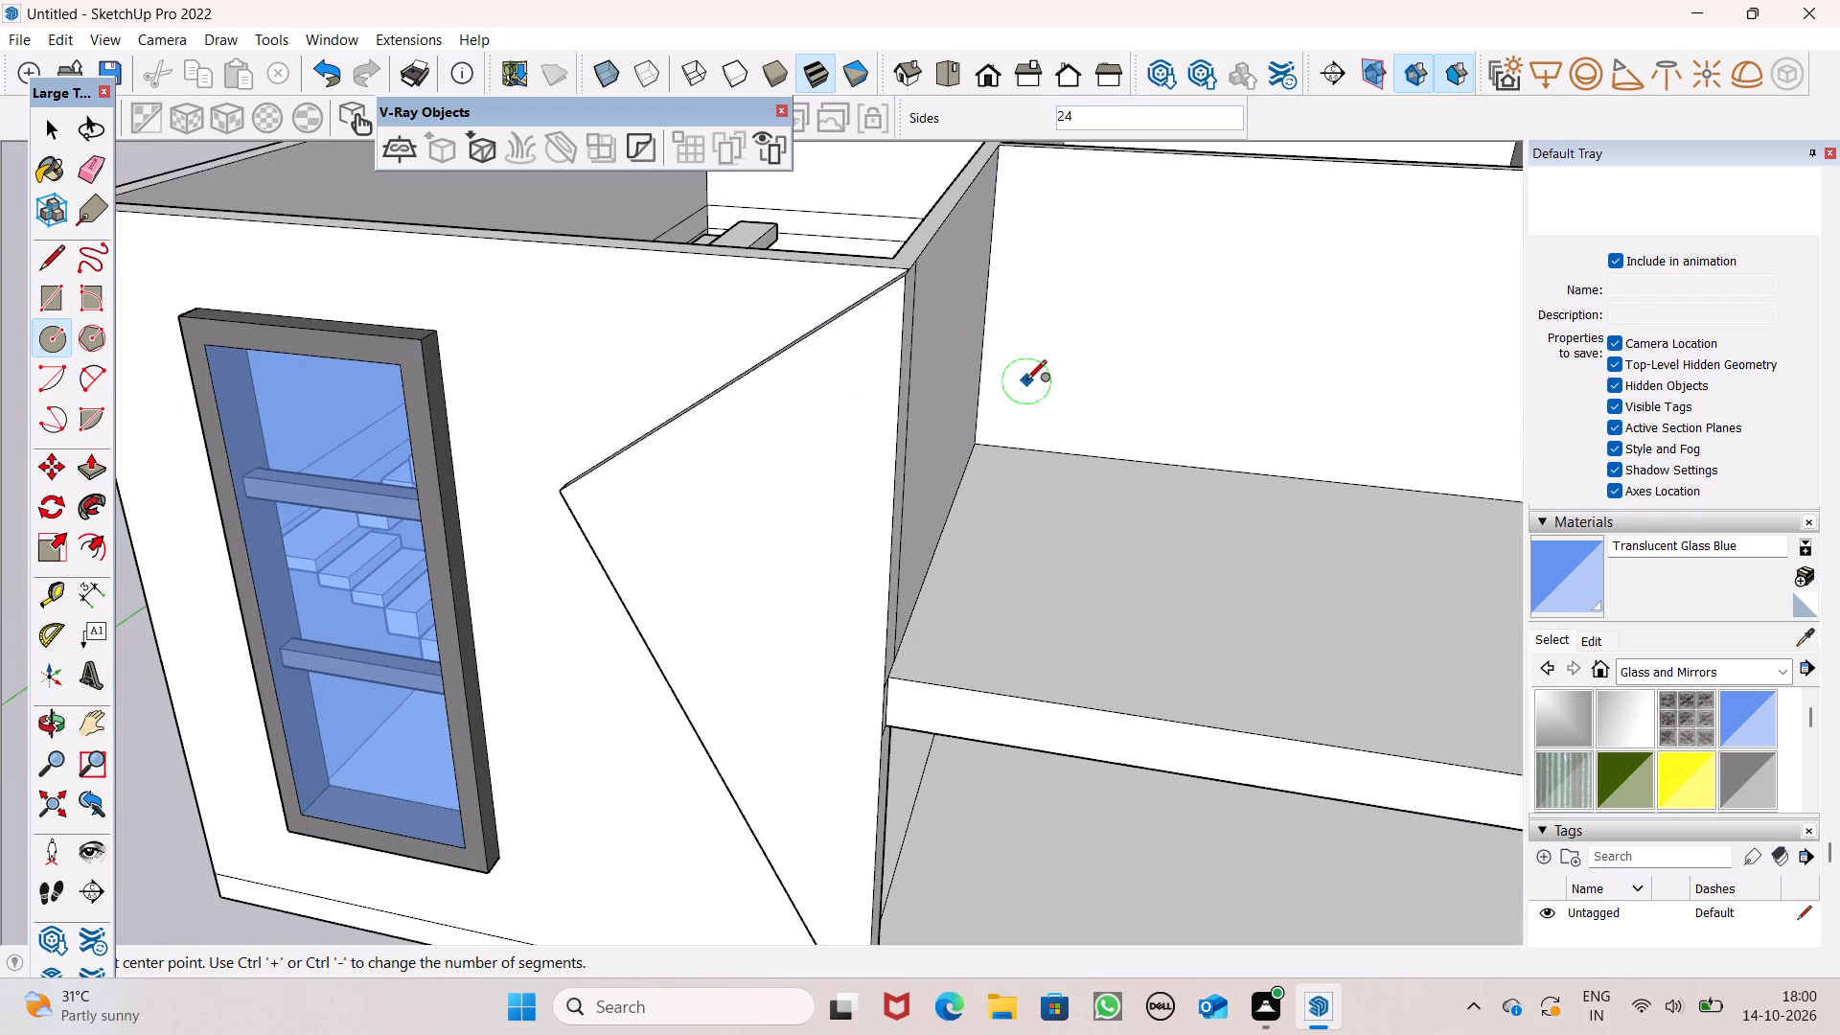
middle_click_drag(781, 481, 862, 405)
scroll(782, 402, "up", 2)
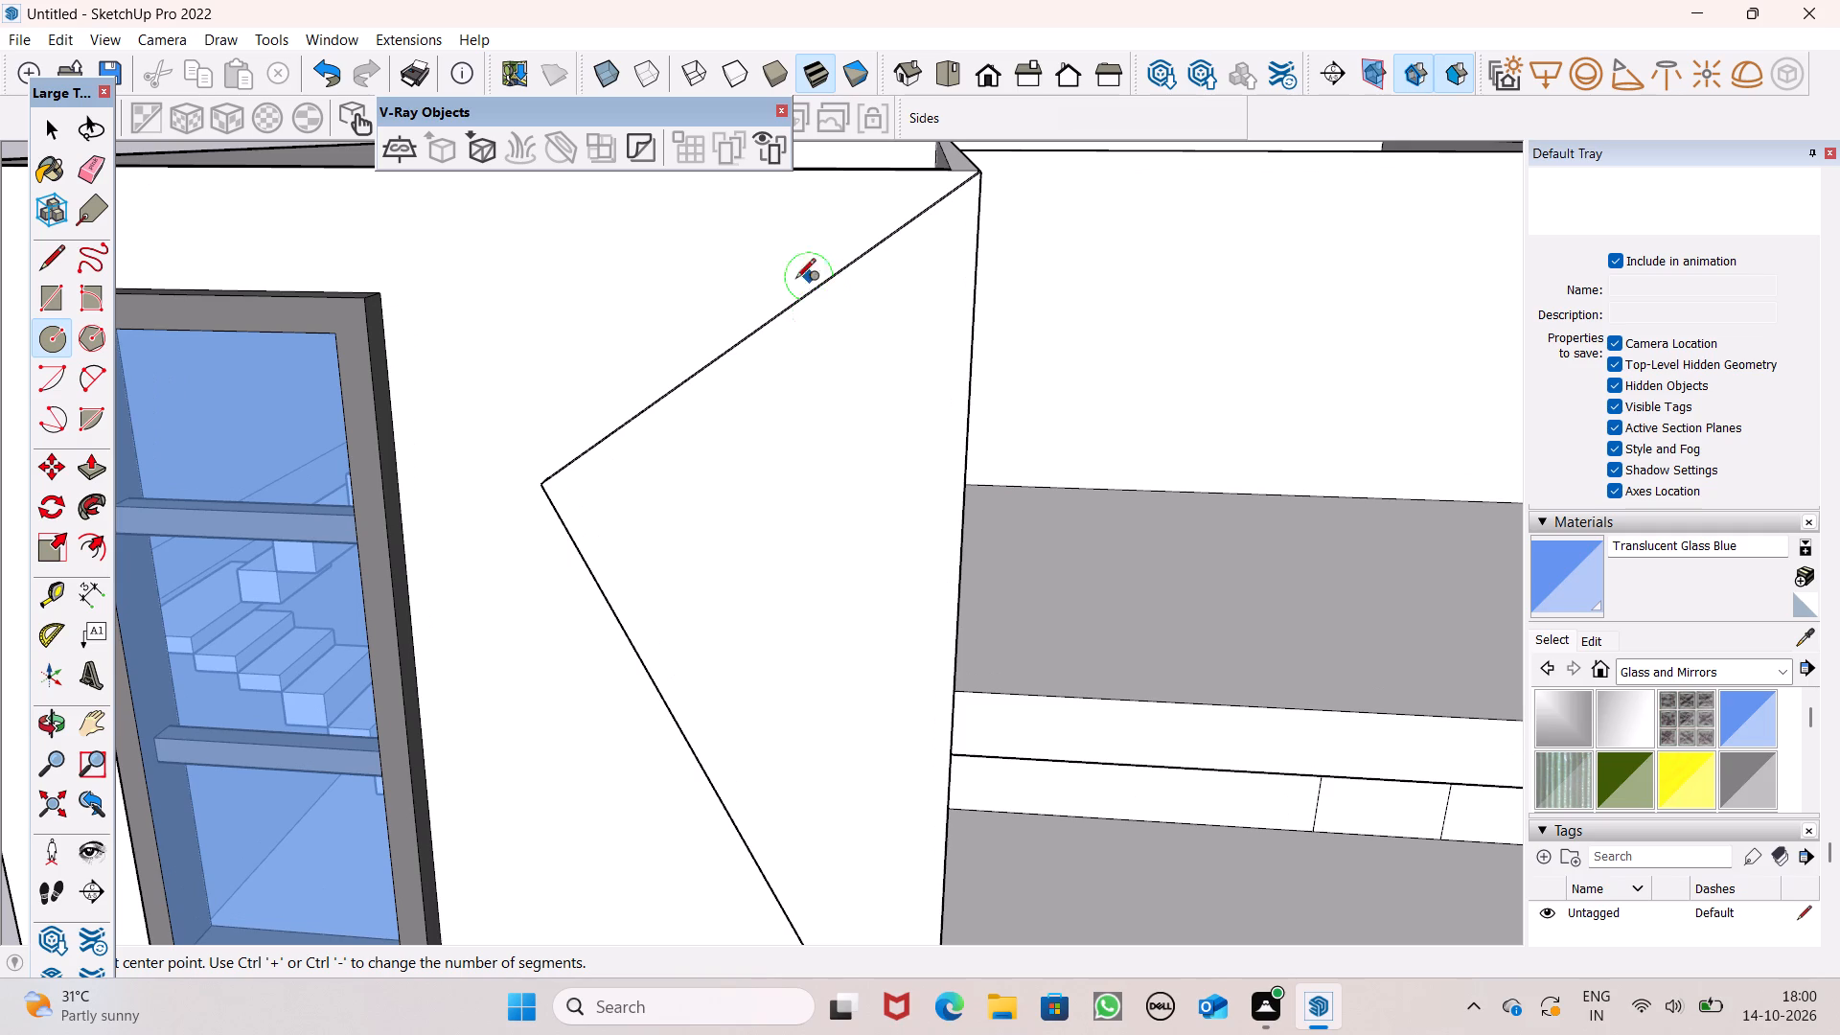
left_click(826, 390)
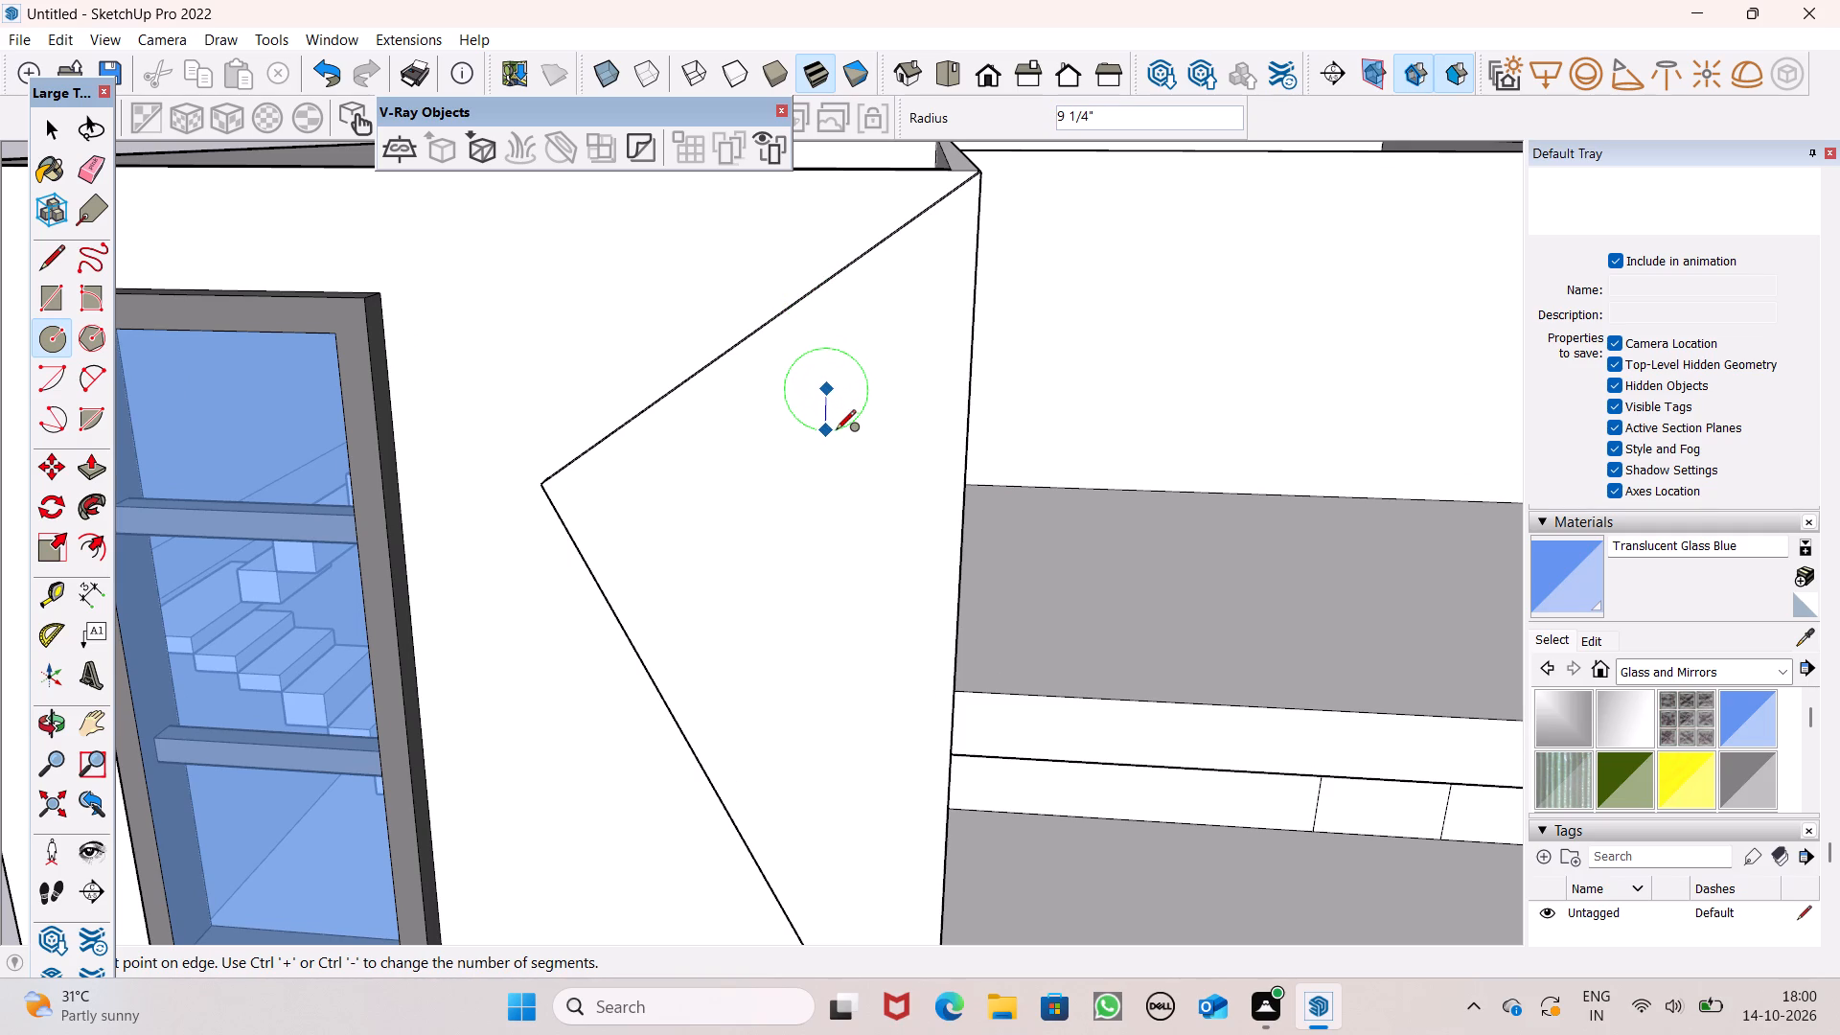
left_click(839, 428)
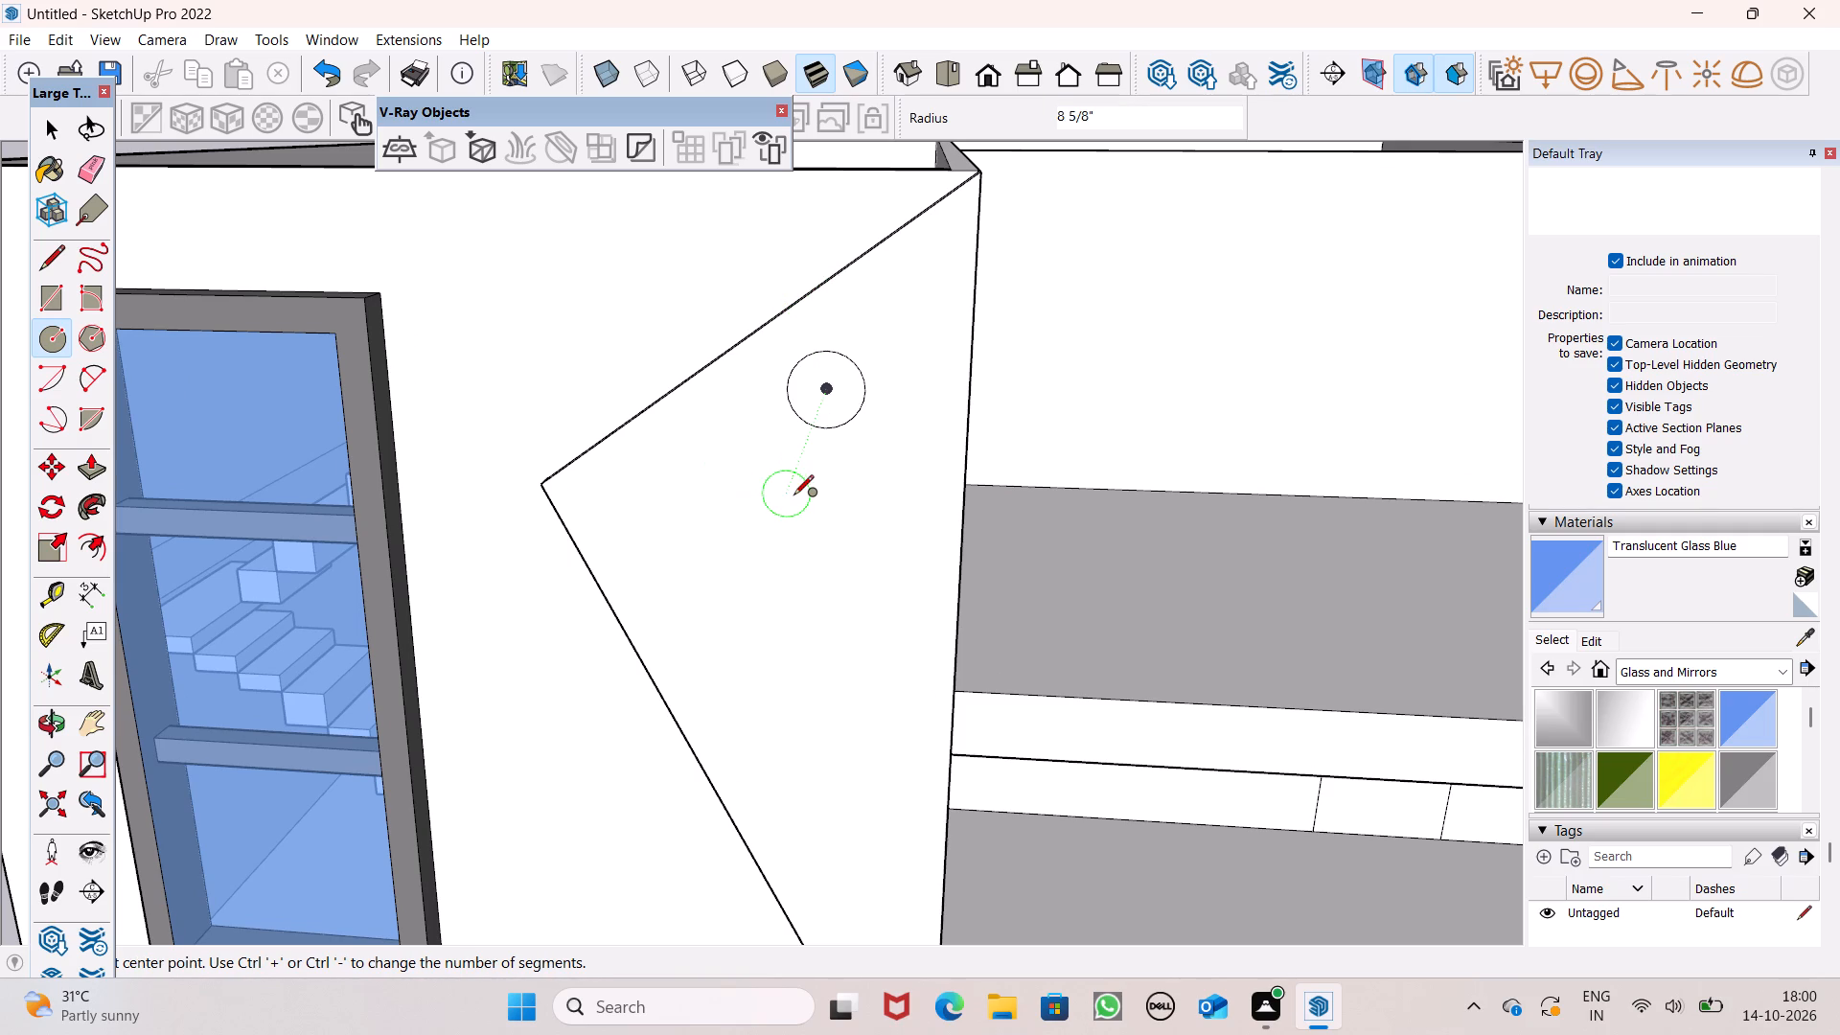
left_click(745, 445)
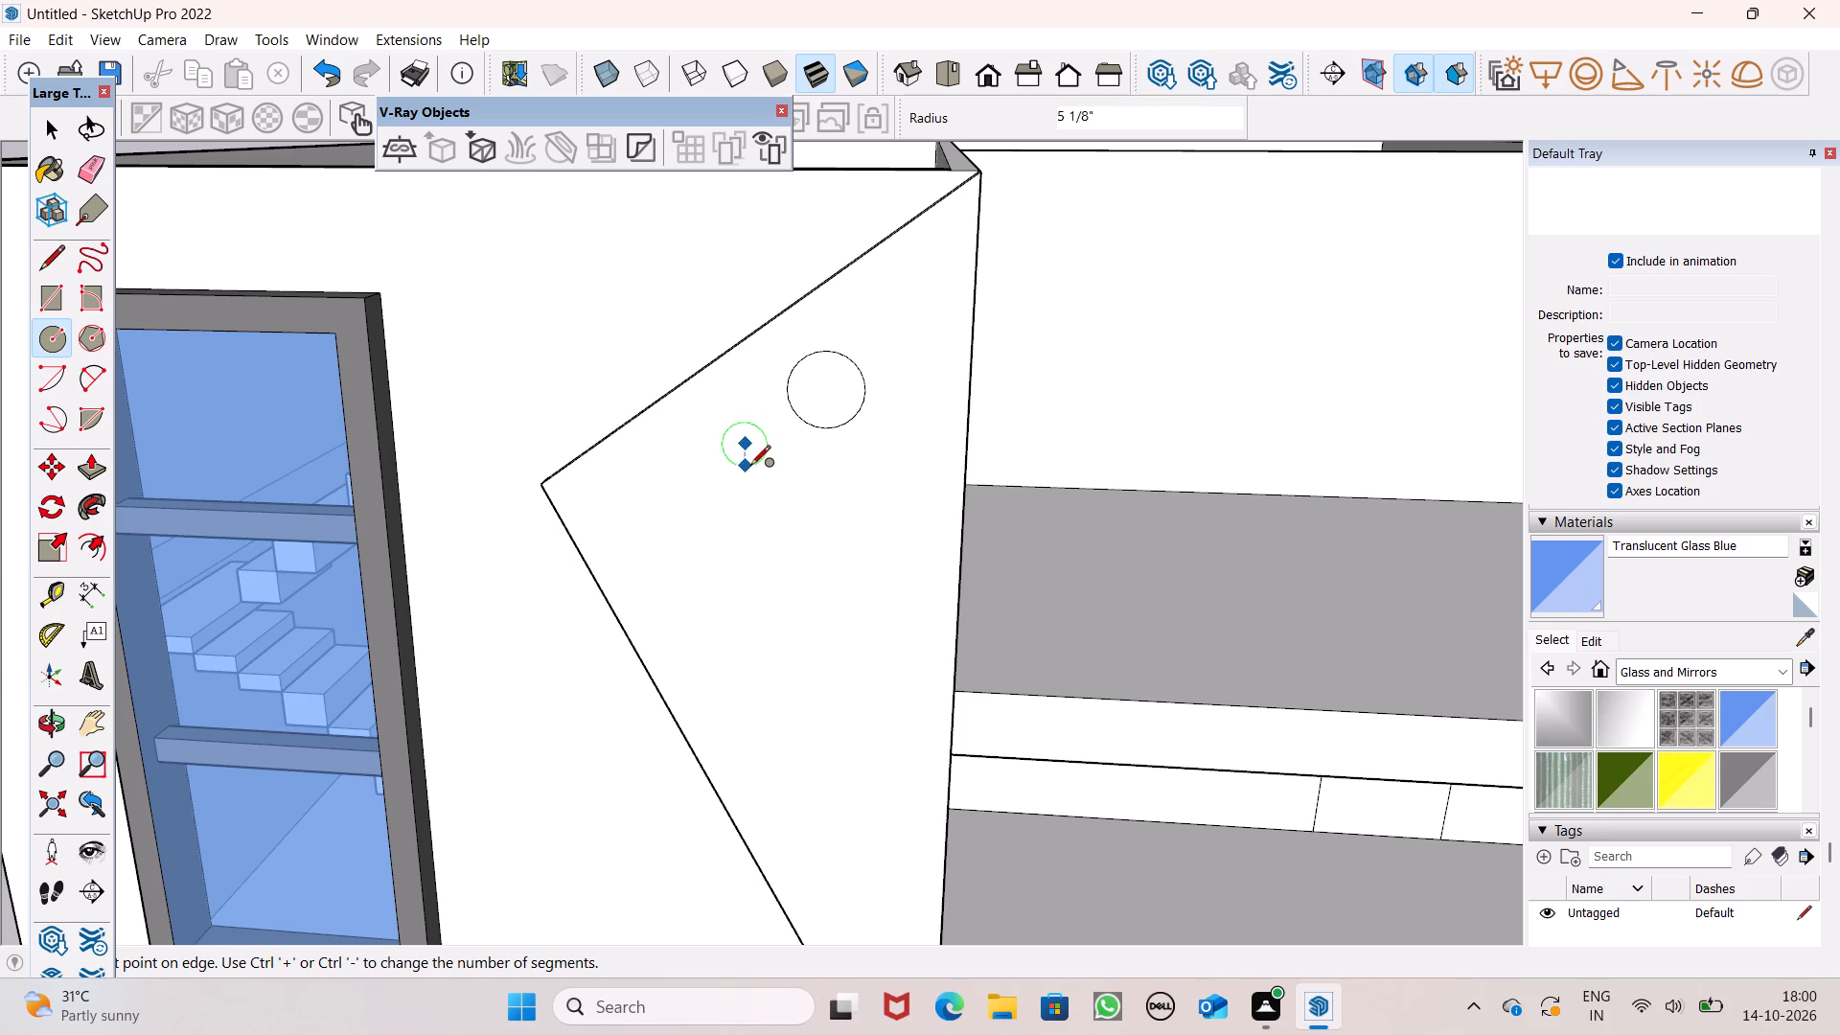
left_click(750, 467)
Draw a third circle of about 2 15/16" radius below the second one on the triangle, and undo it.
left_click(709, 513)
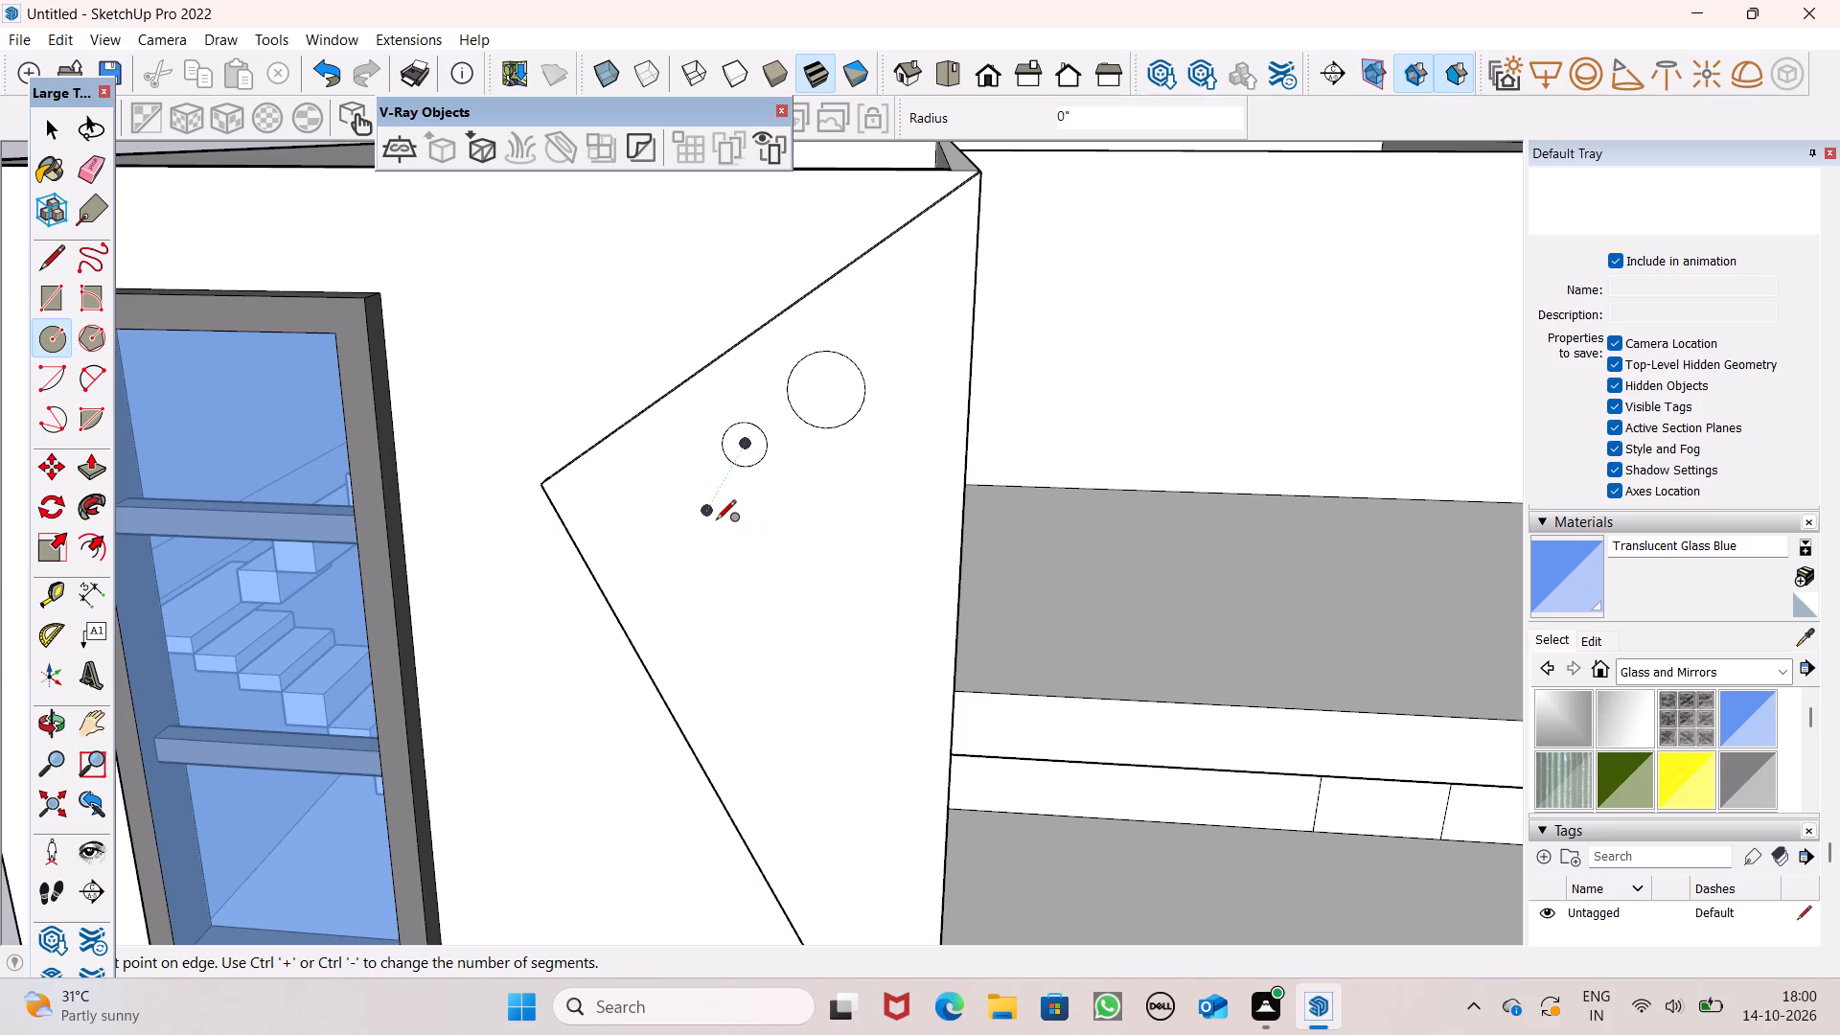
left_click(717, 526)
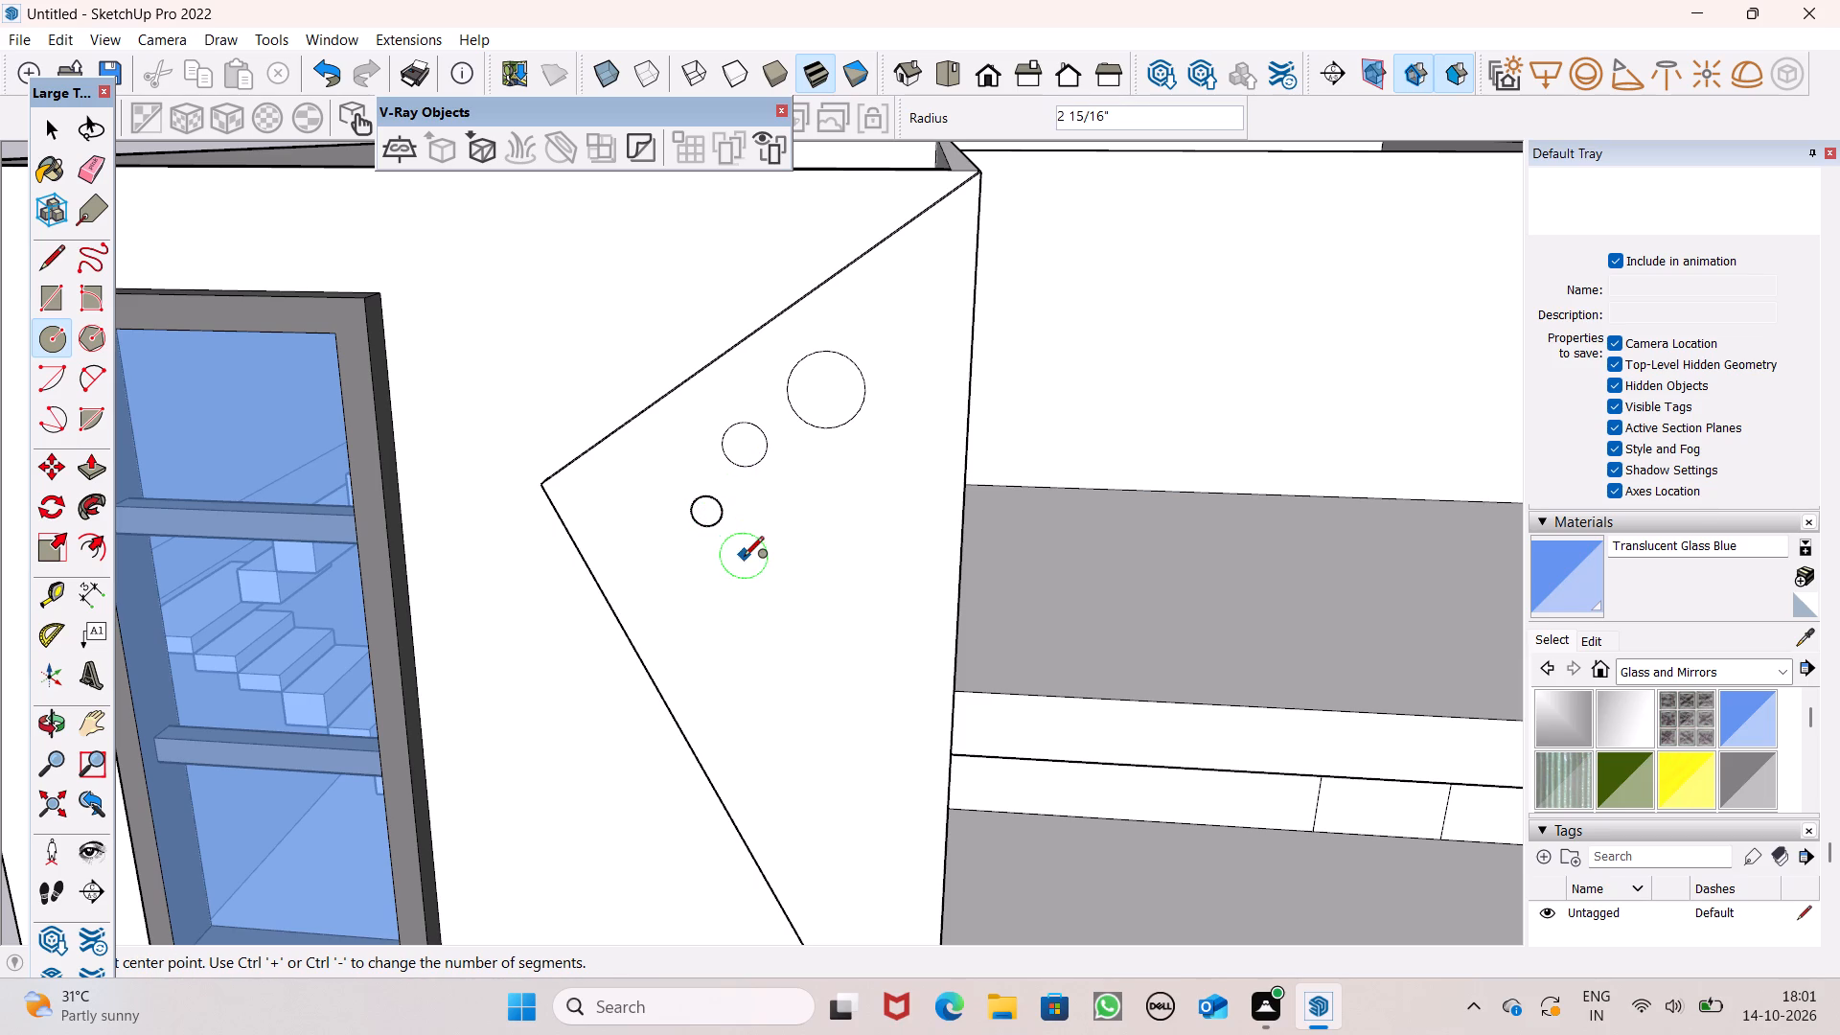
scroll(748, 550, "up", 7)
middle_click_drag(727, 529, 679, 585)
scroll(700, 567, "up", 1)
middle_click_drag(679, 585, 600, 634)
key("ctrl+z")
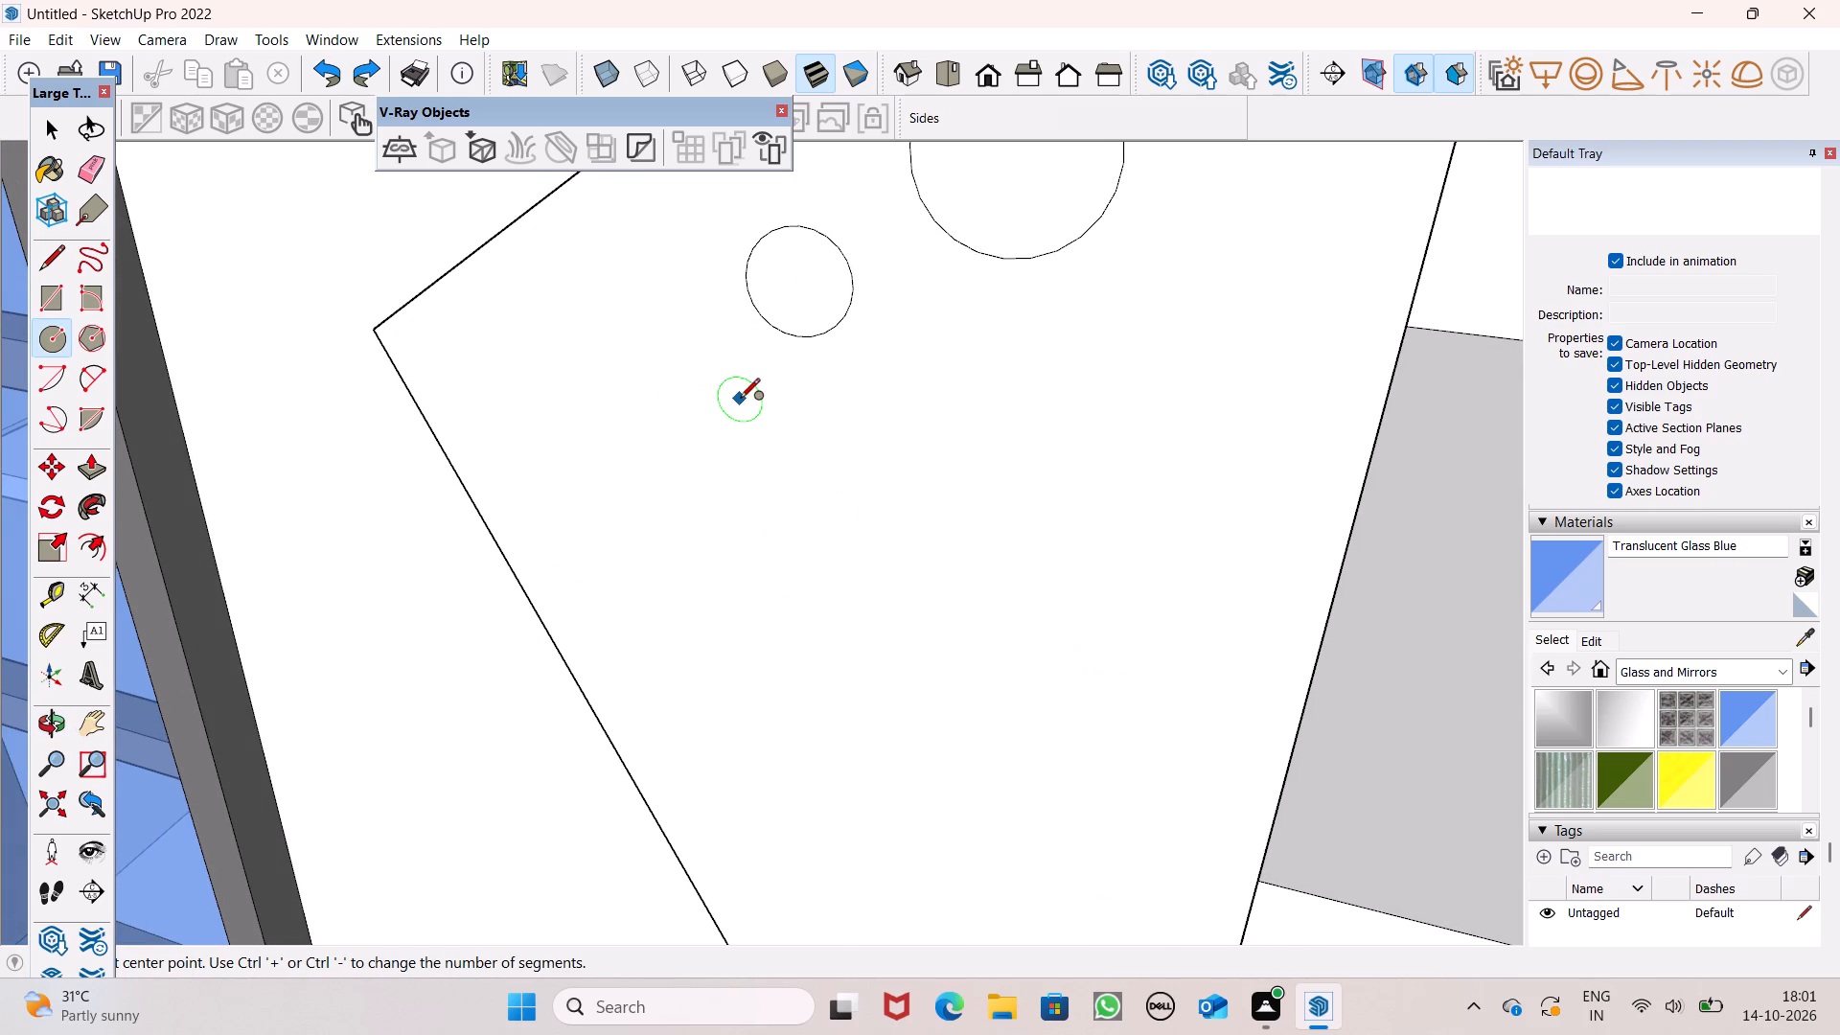
Draw an about 3 3/4" radius circle below the second one, and another circle below the largest one on the triangle.
left_click_drag(724, 400, 730, 411)
left_click(742, 433)
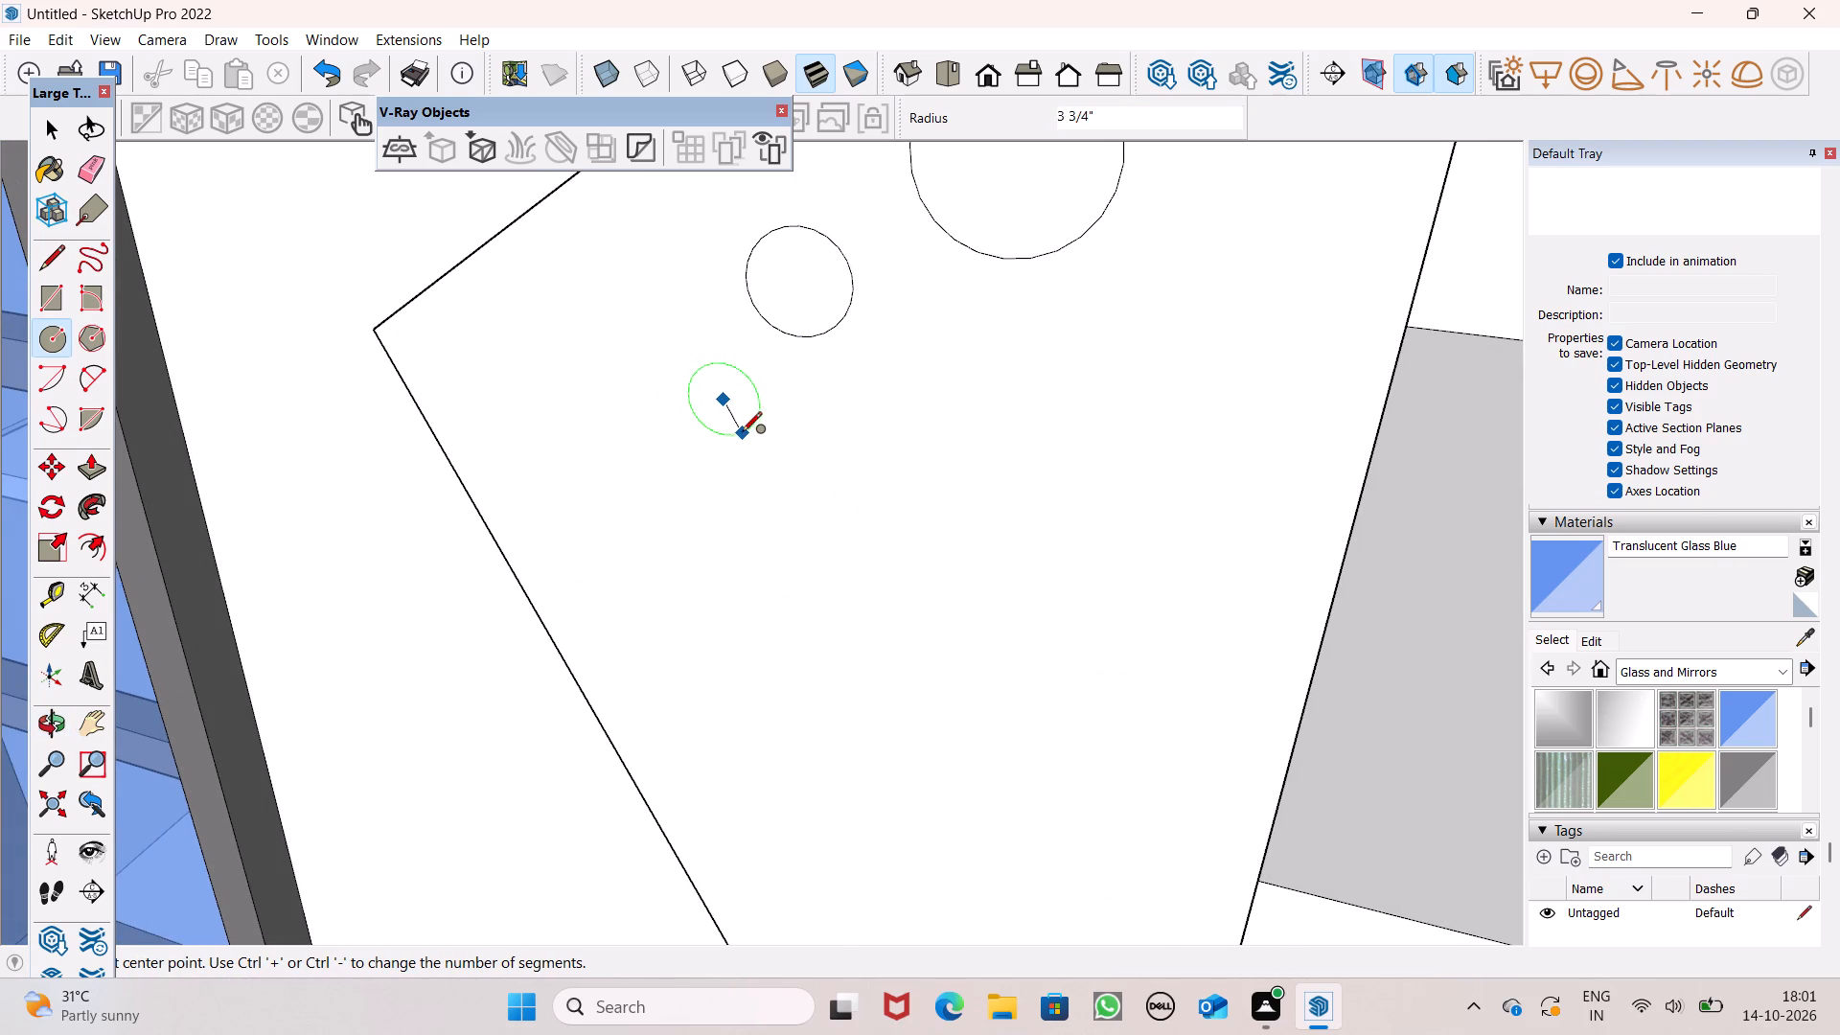
scroll(774, 463, "down", 2)
middle_click_drag(987, 546, 1015, 485)
scroll(973, 415, "down", 3)
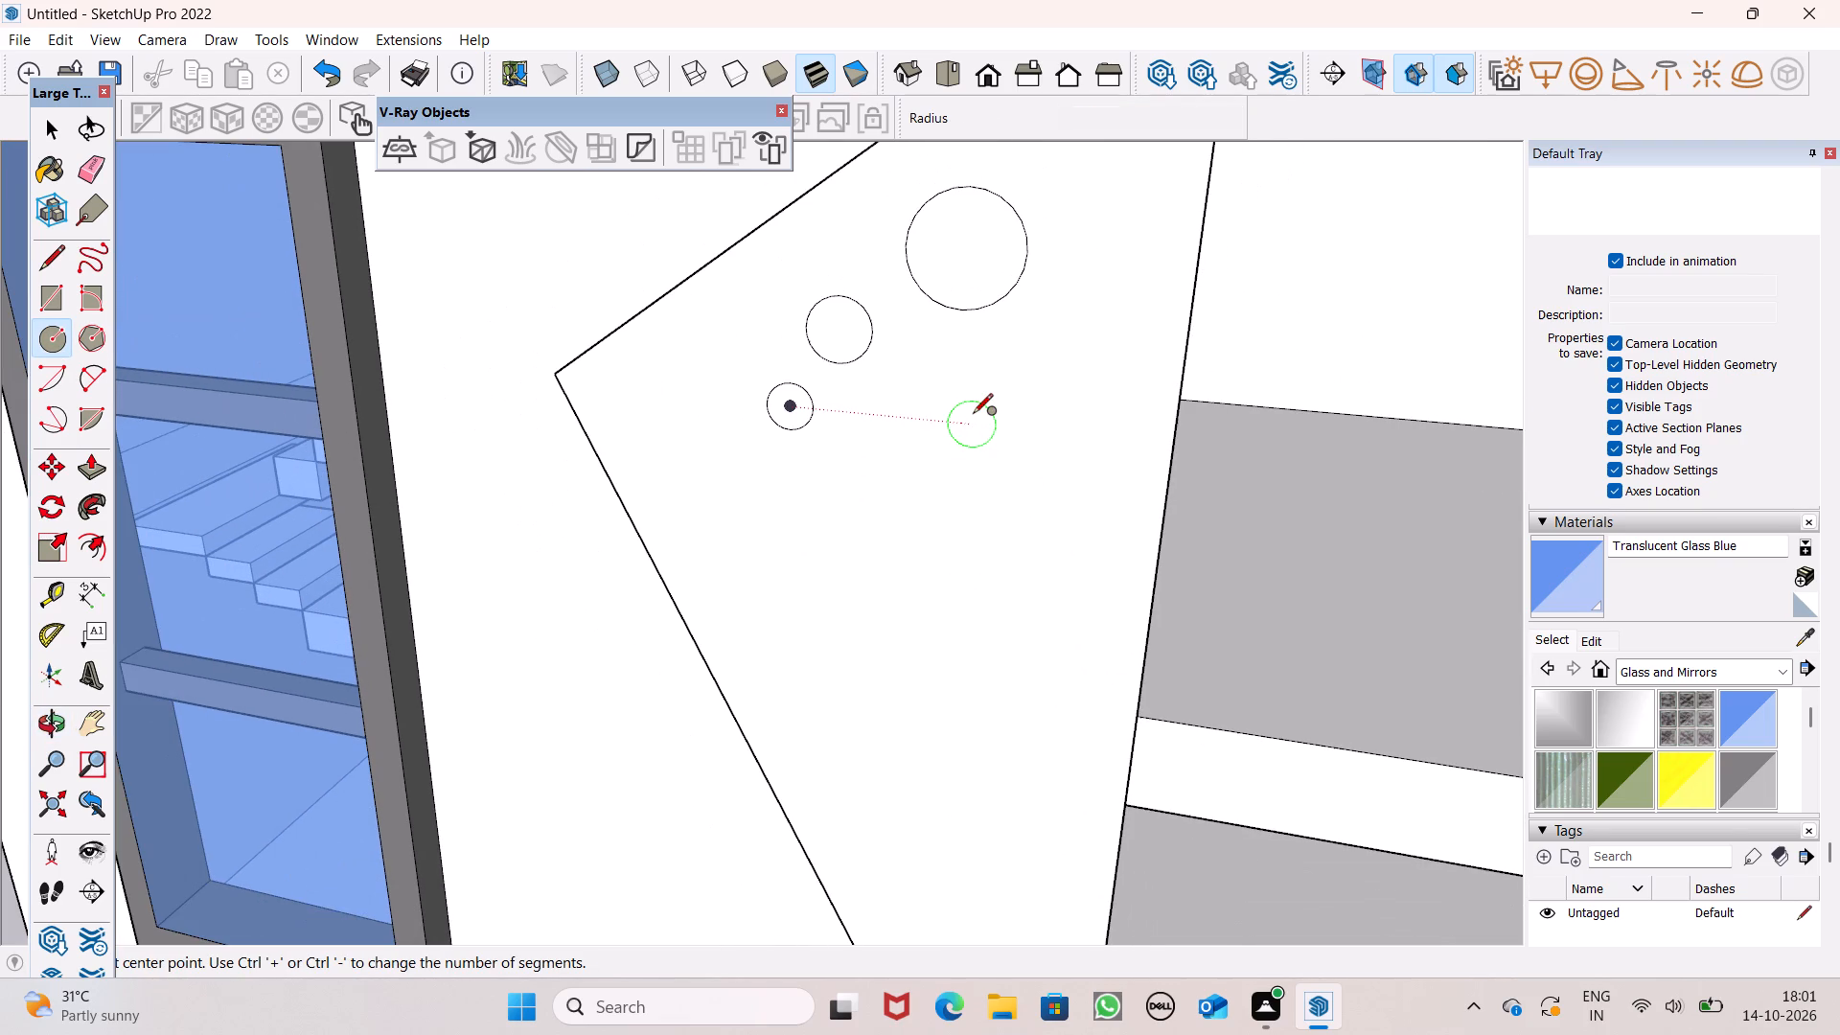
scroll(947, 395, "up", 5)
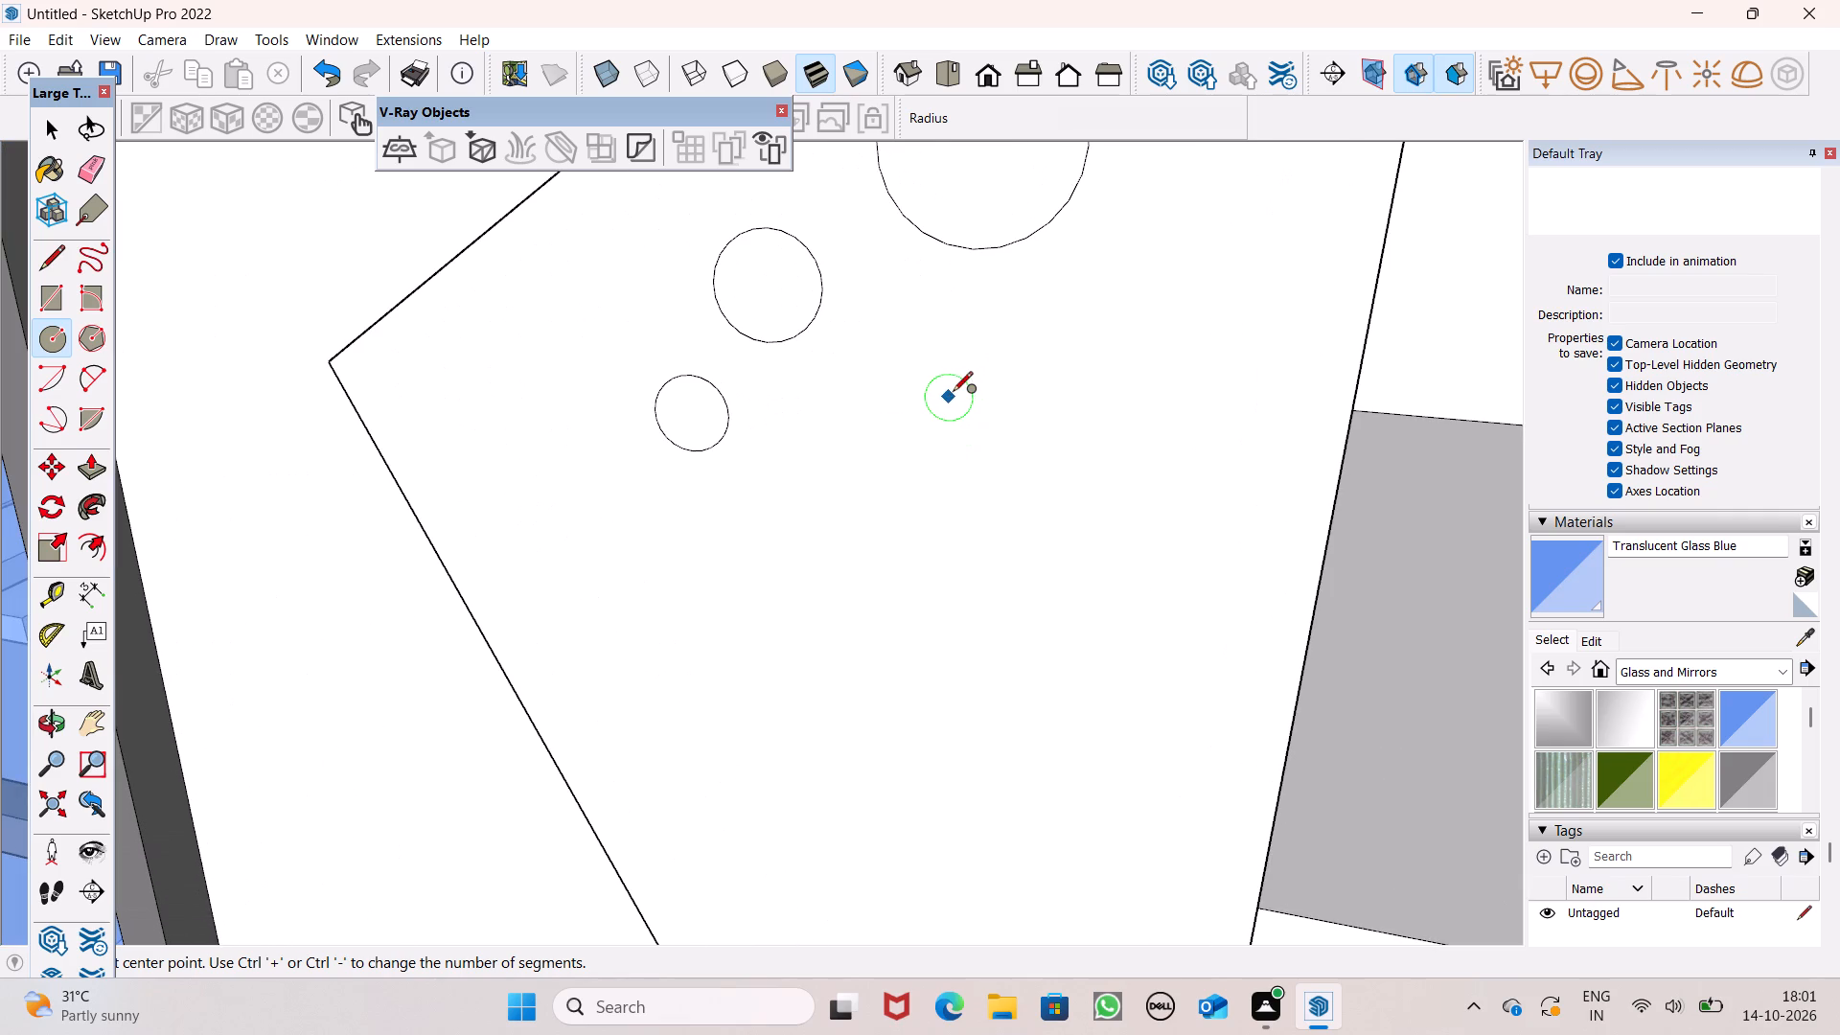
left_click(953, 391)
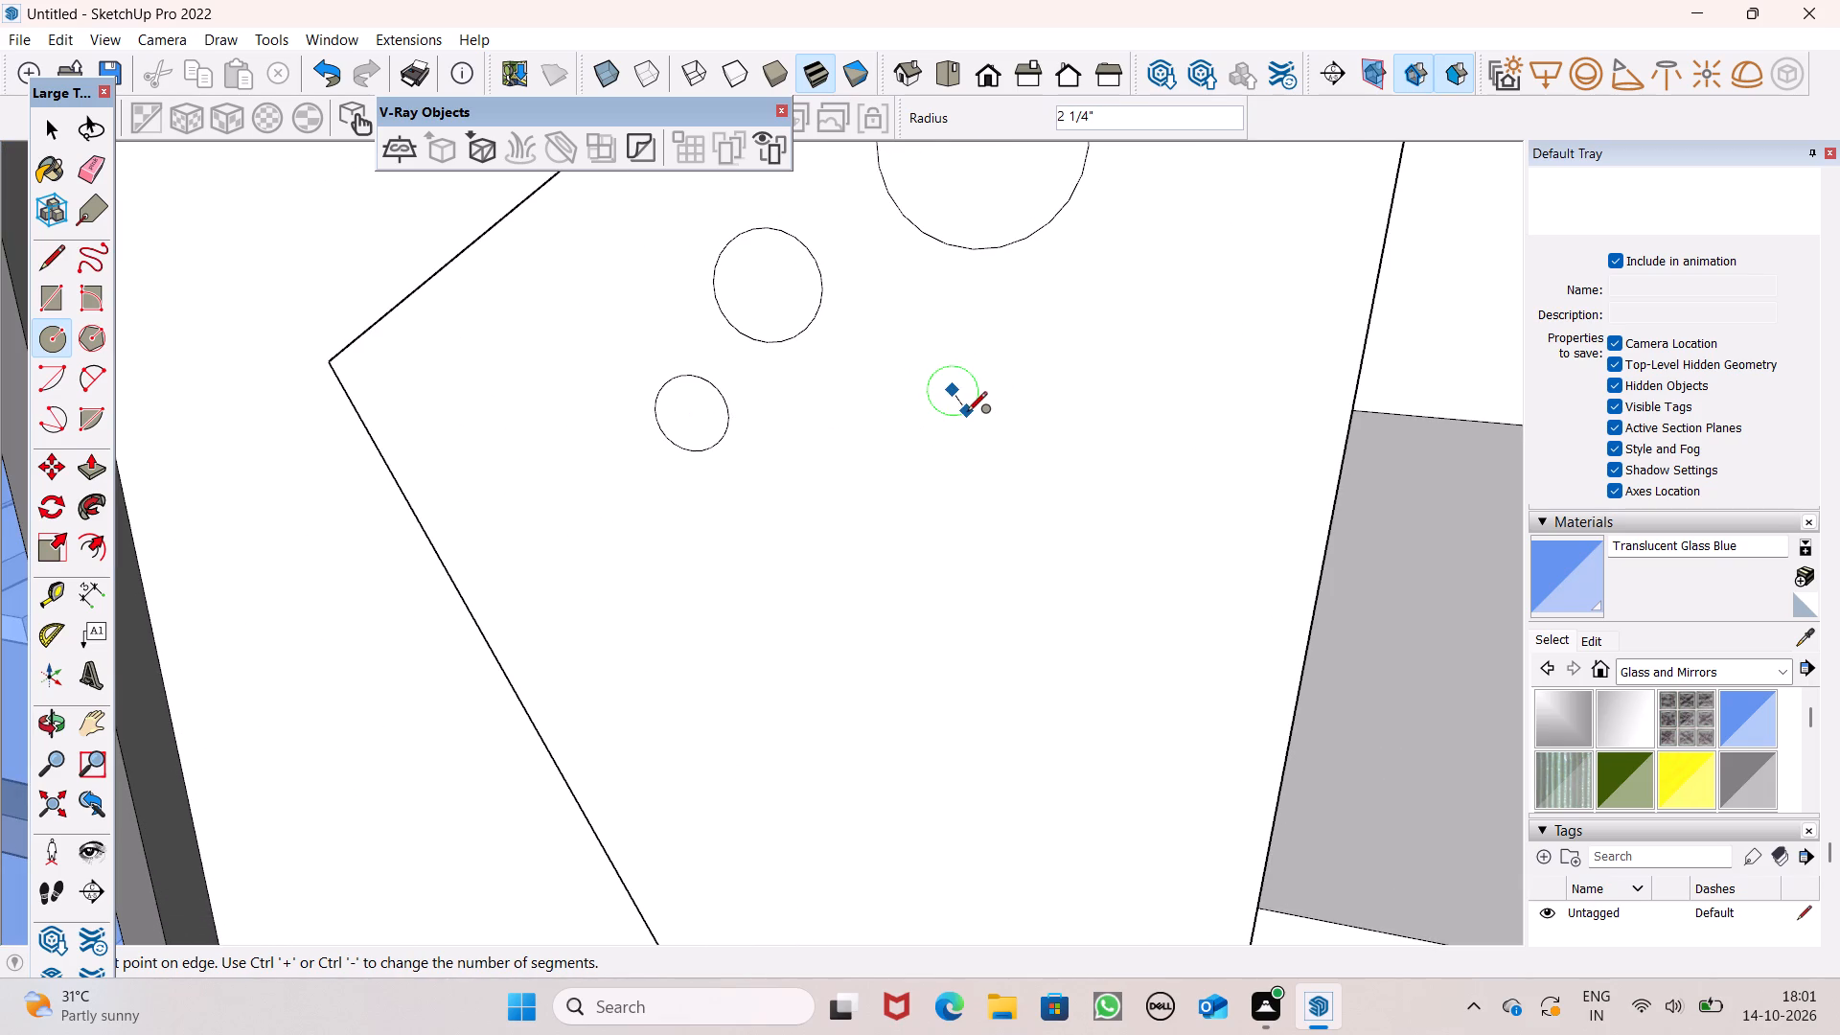
left_click(967, 418)
Add two circles below the existing four on the triangle, with radii of about 2 1/2" and about 3 3/4".
scroll(978, 415, "down", 3)
scroll(1103, 466, "down", 6)
middle_click_drag(1103, 509, 1131, 455)
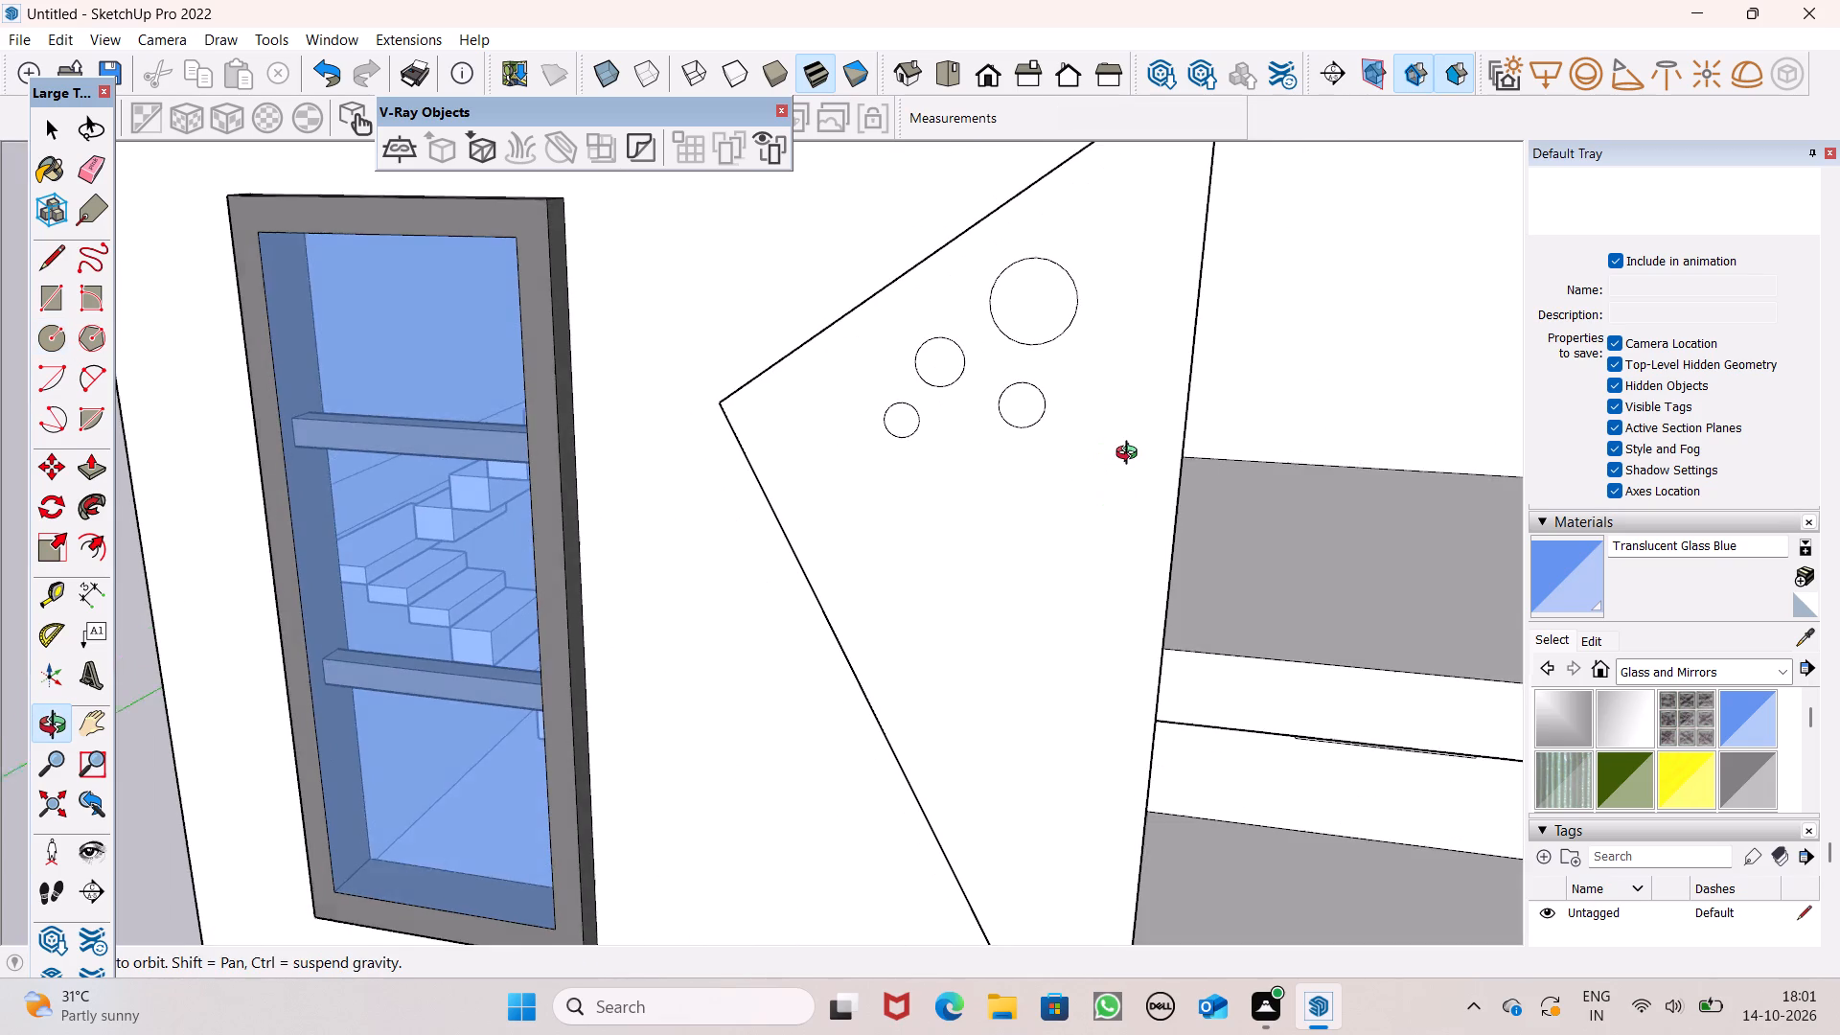
middle_click_drag(1131, 455, 1138, 441)
scroll(949, 470, "down", 4)
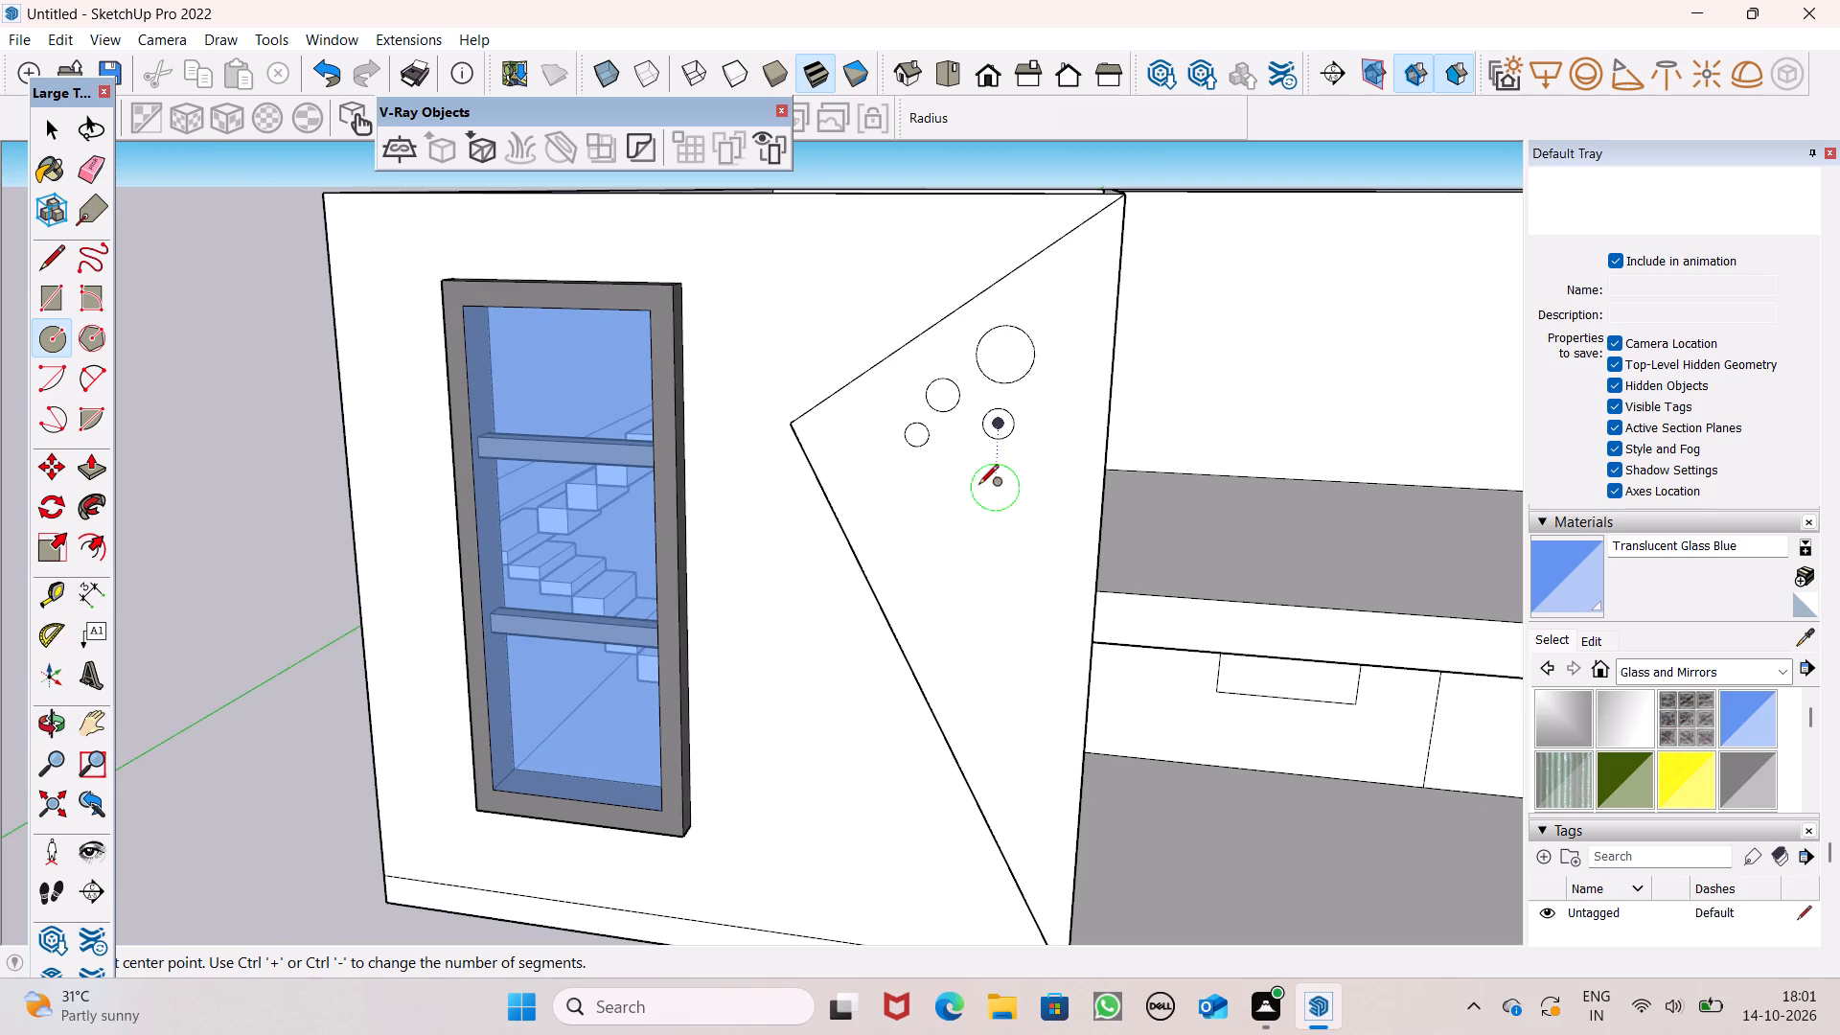
scroll(950, 472, "up", 5)
scroll(951, 471, "down", 1)
scroll(951, 471, "up", 3)
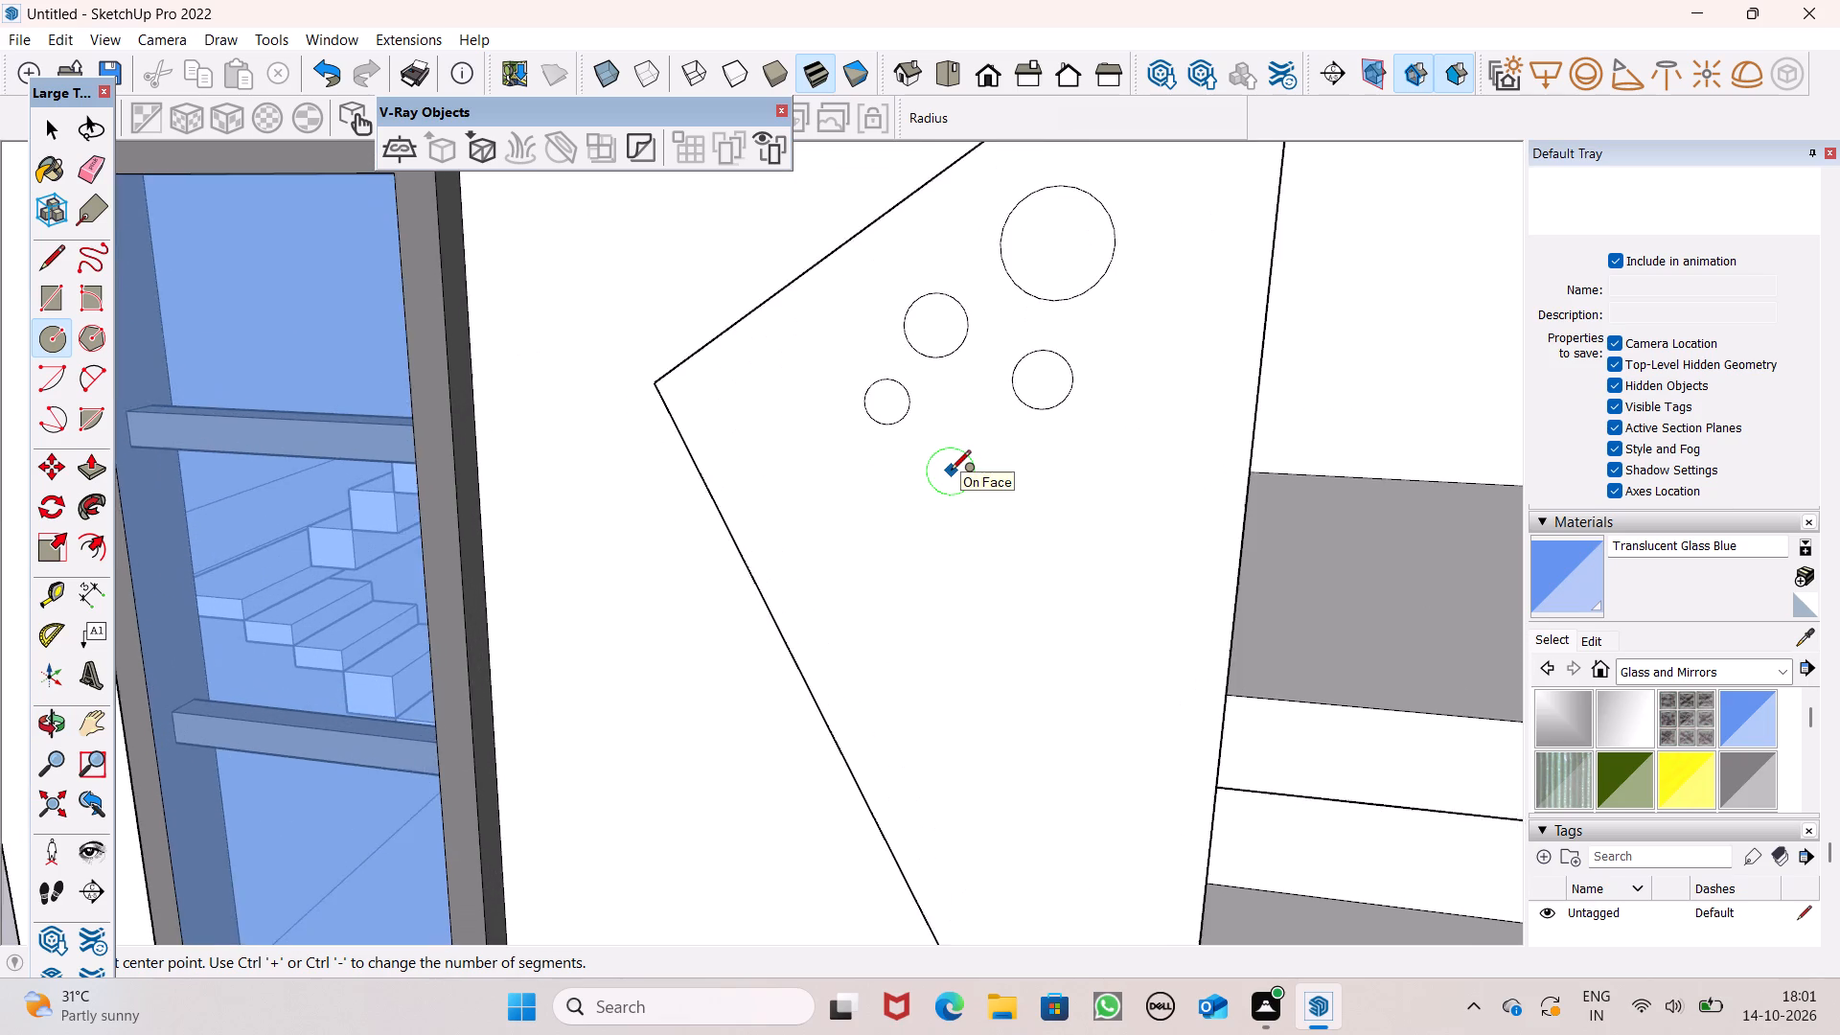
scroll(951, 471, "down", 1)
scroll(951, 471, "up", 7)
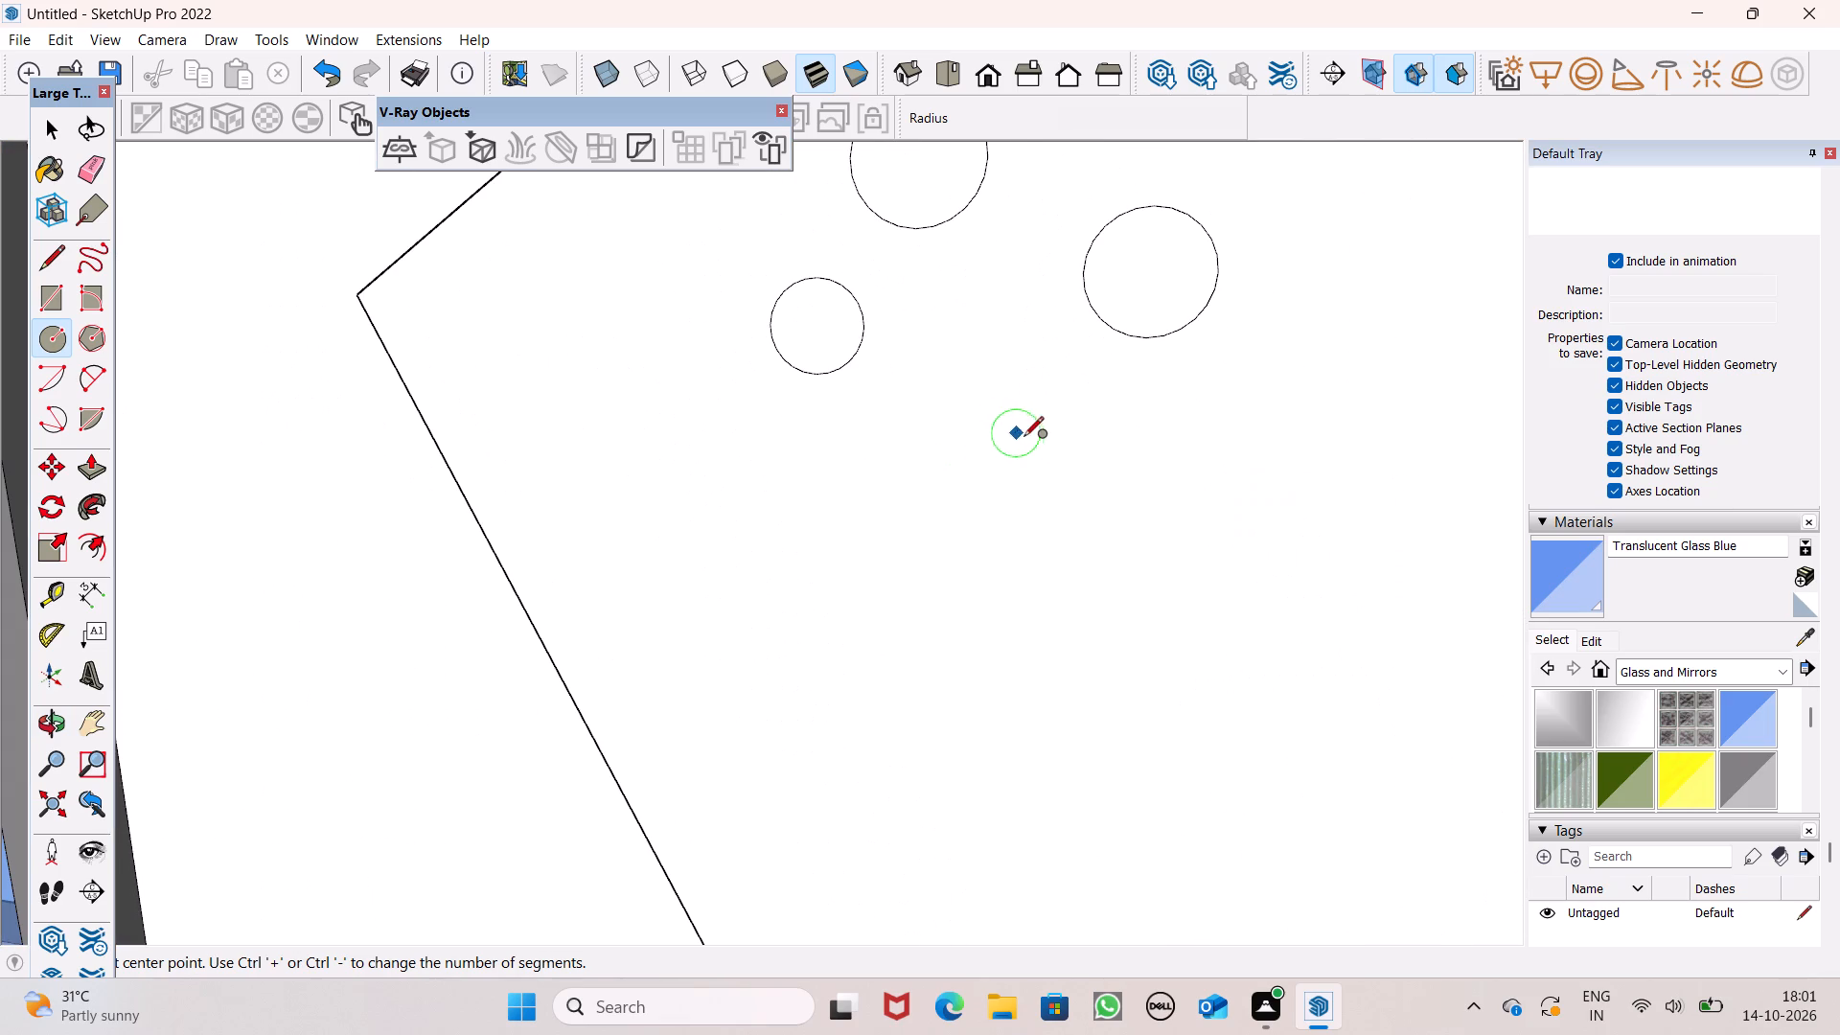
left_click(1028, 440)
left_click(1038, 472)
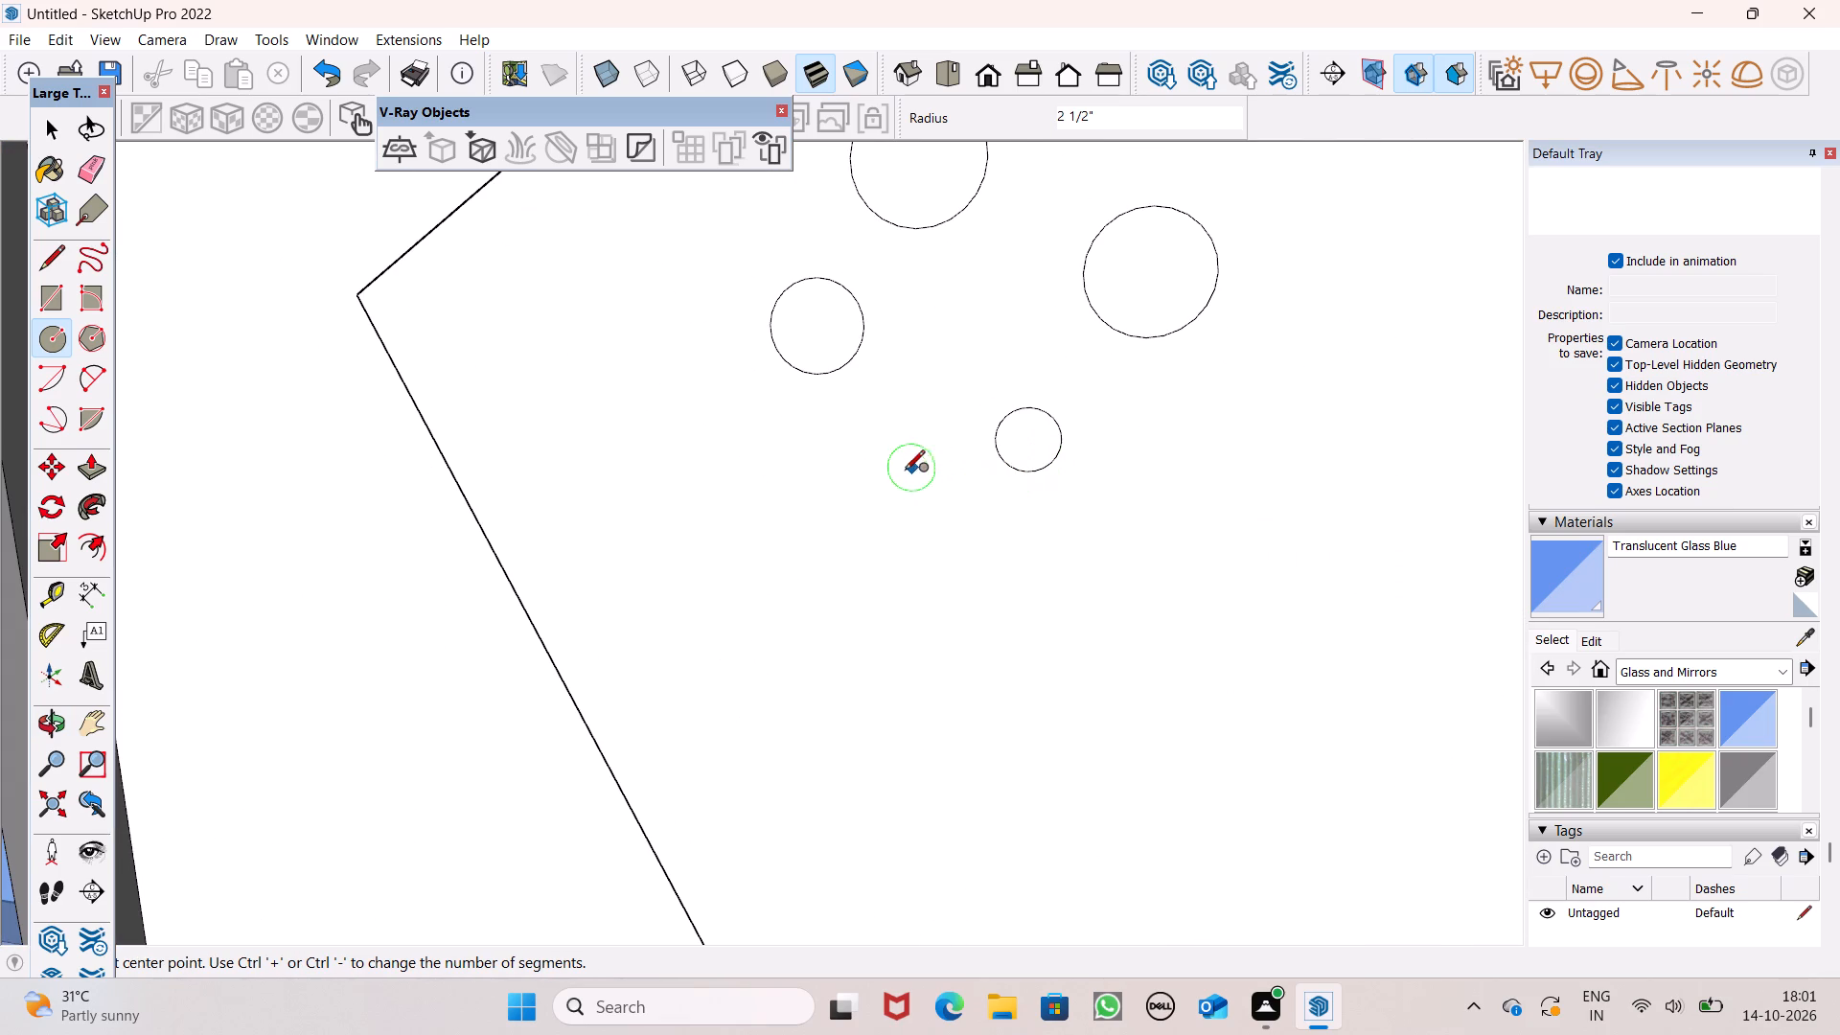
left_click(878, 481)
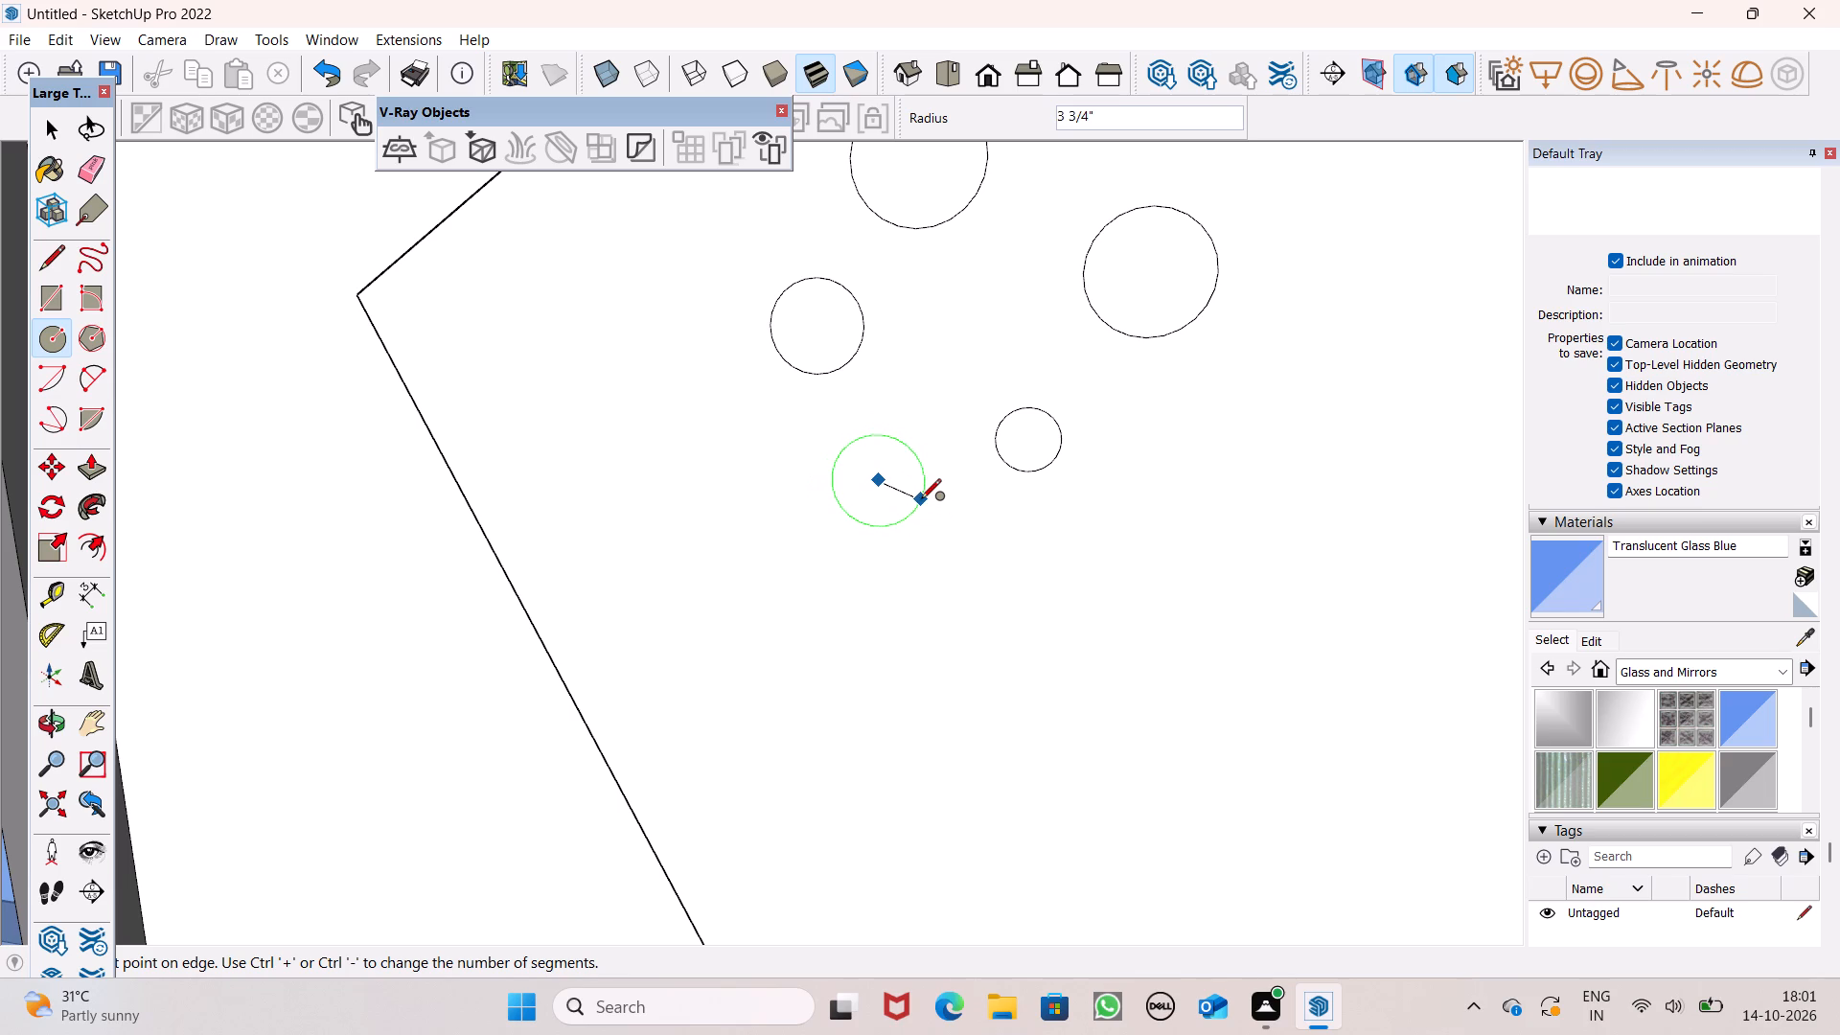
left_click(921, 500)
Draw a seventh circle of about 2 1/4" radius below the cluster, nearer the triangle's sloping edge on the window side.
scroll(749, 526, "down", 10)
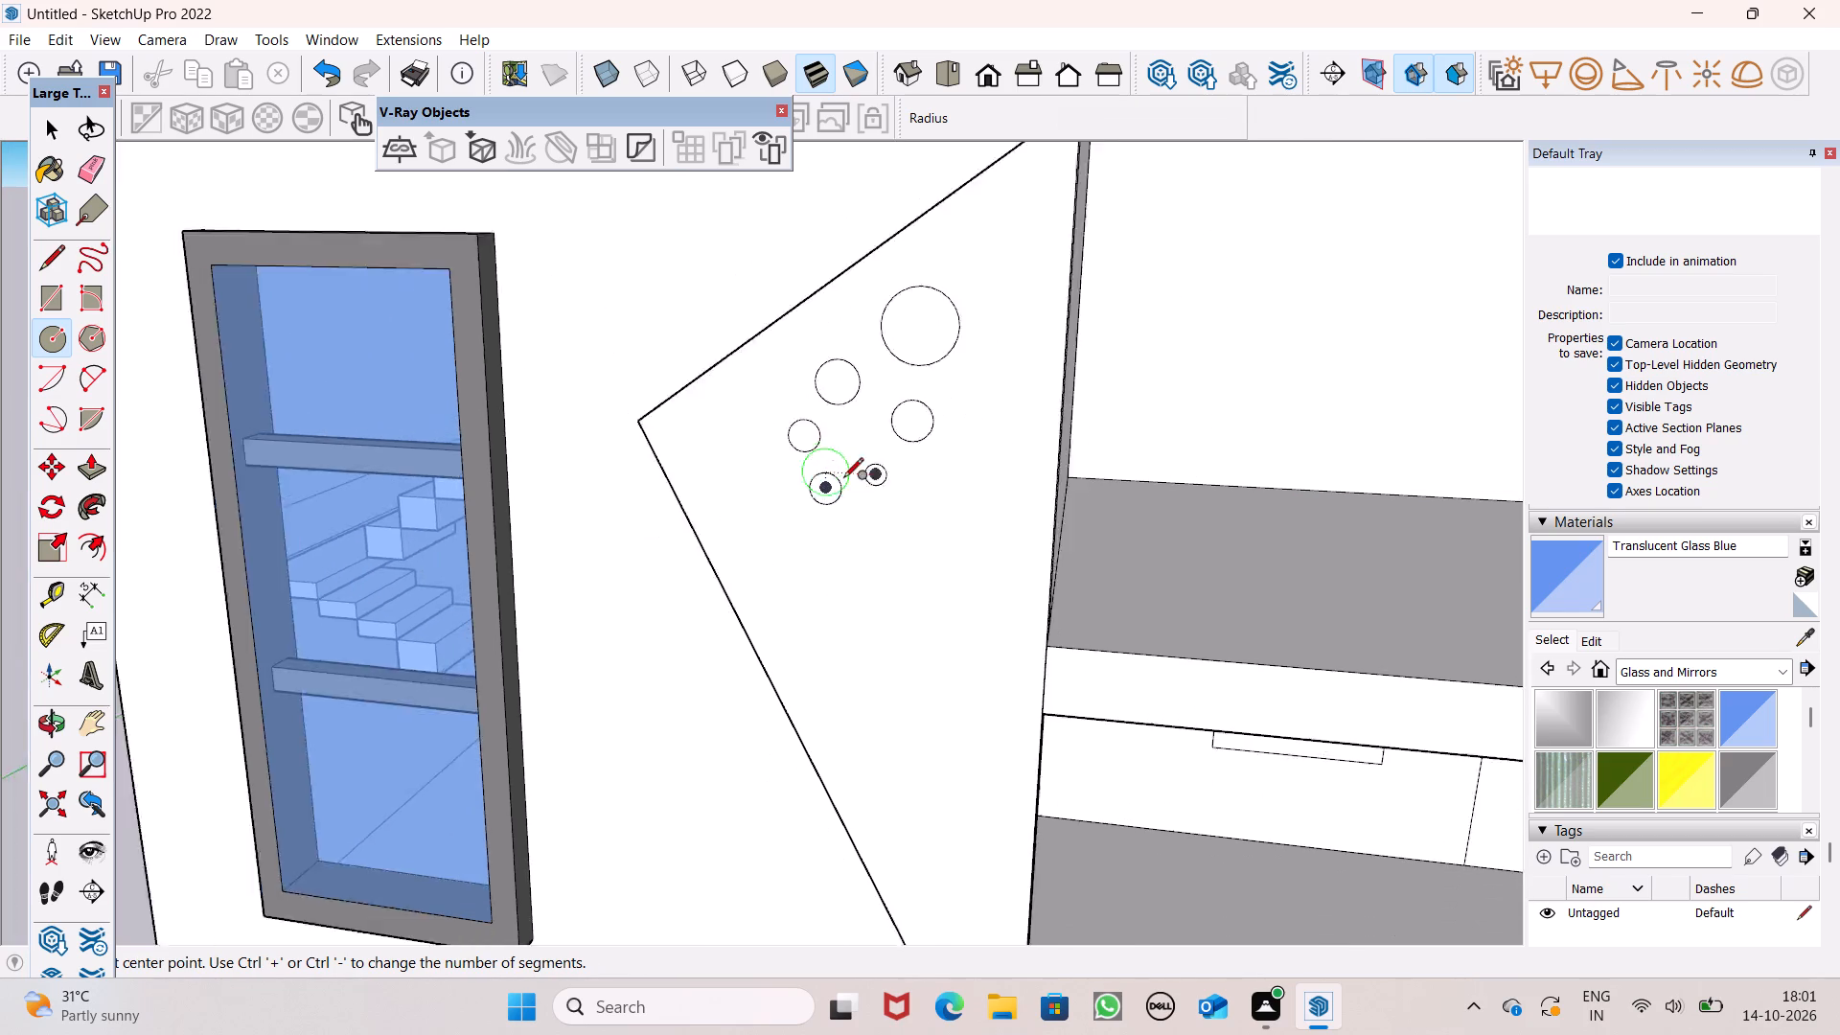
scroll(843, 479, "down", 4)
scroll(975, 535, "down", 4)
middle_click_drag(1041, 590, 1179, 577)
scroll(1179, 577, "up", 2)
scroll(920, 502, "up", 1)
scroll(871, 493, "down", 1)
scroll(871, 493, "up", 1)
scroll(871, 493, "down", 1)
scroll(871, 493, "up", 7)
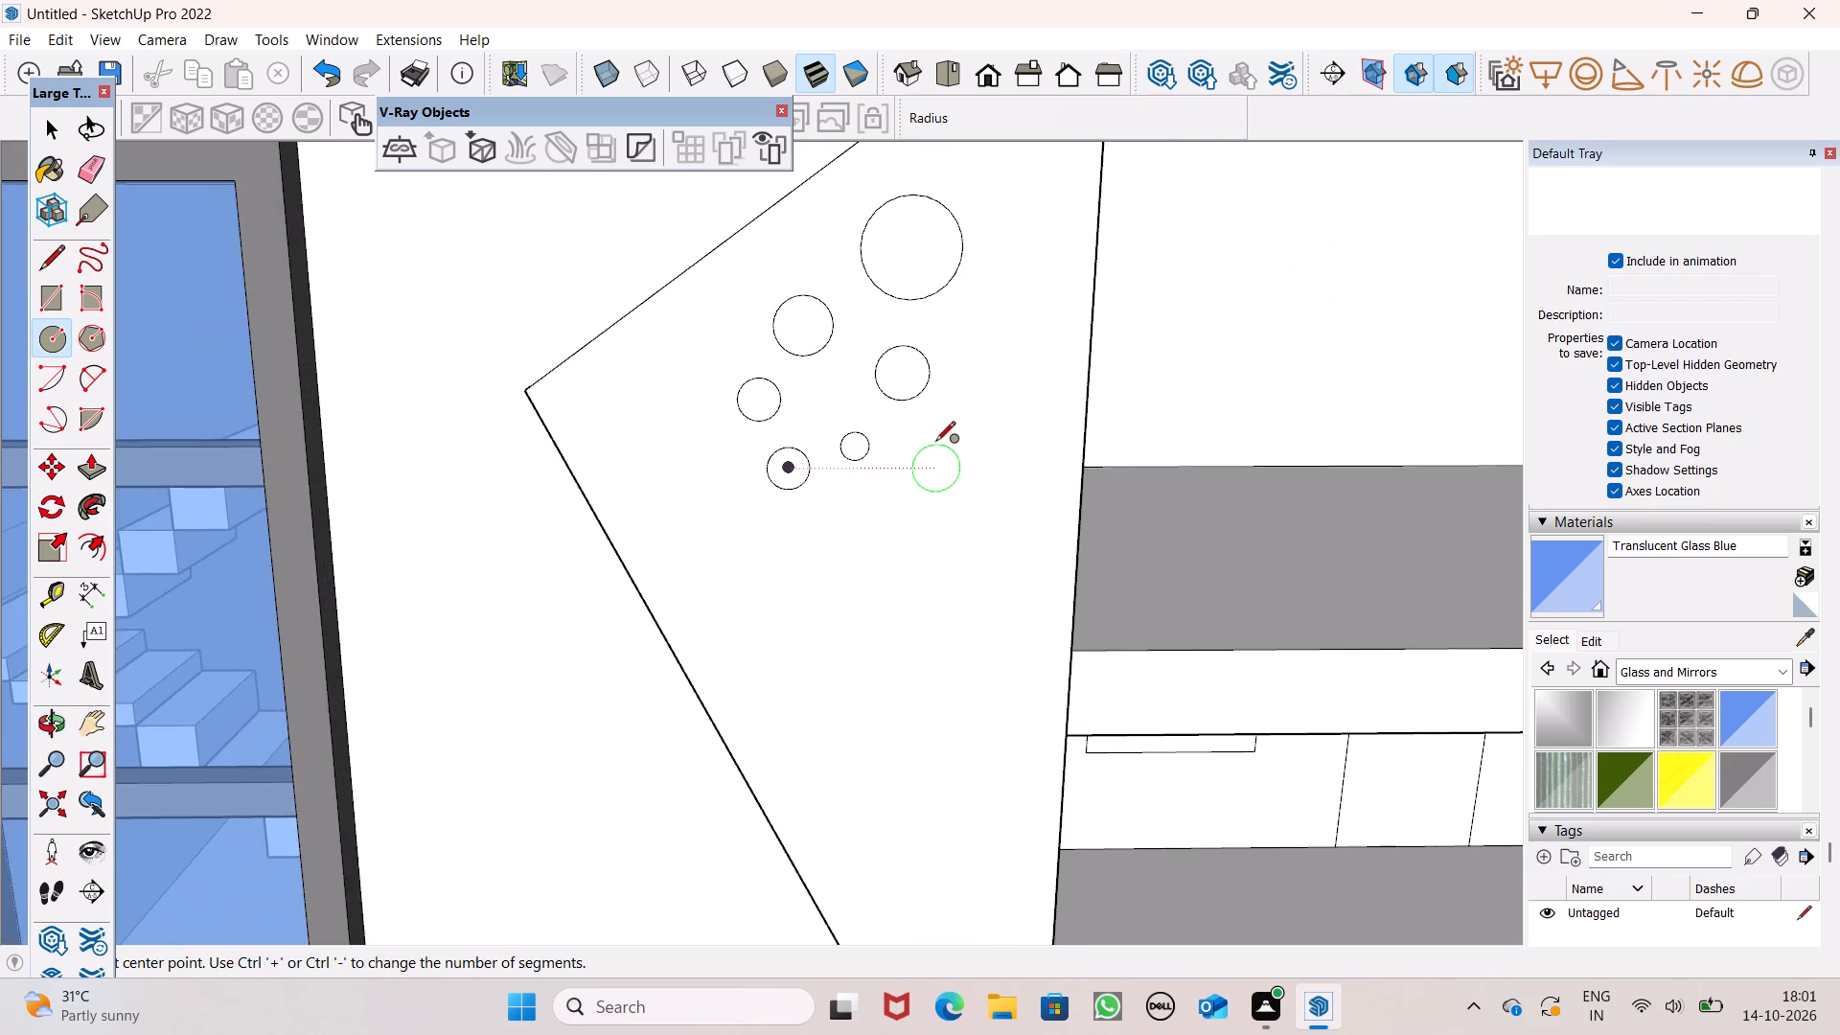
scroll(935, 443, "down", 1)
scroll(935, 443, "up", 3)
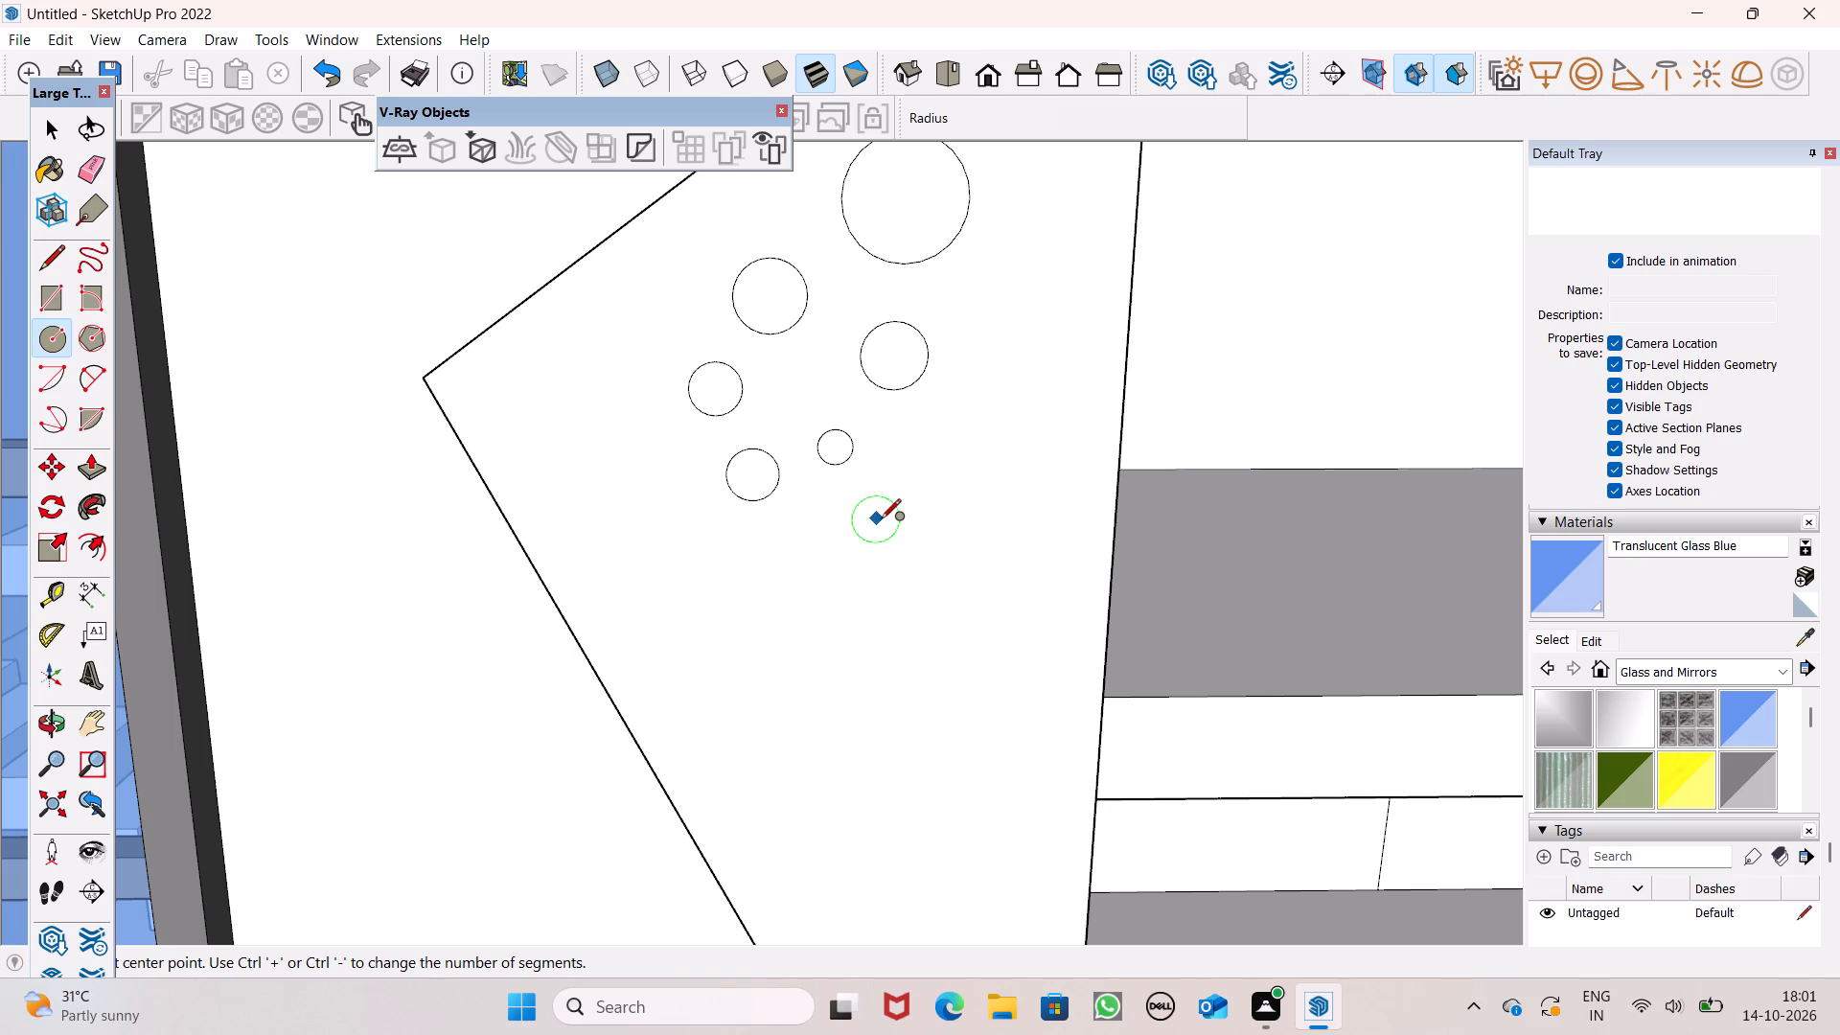
scroll(899, 511, "up", 4)
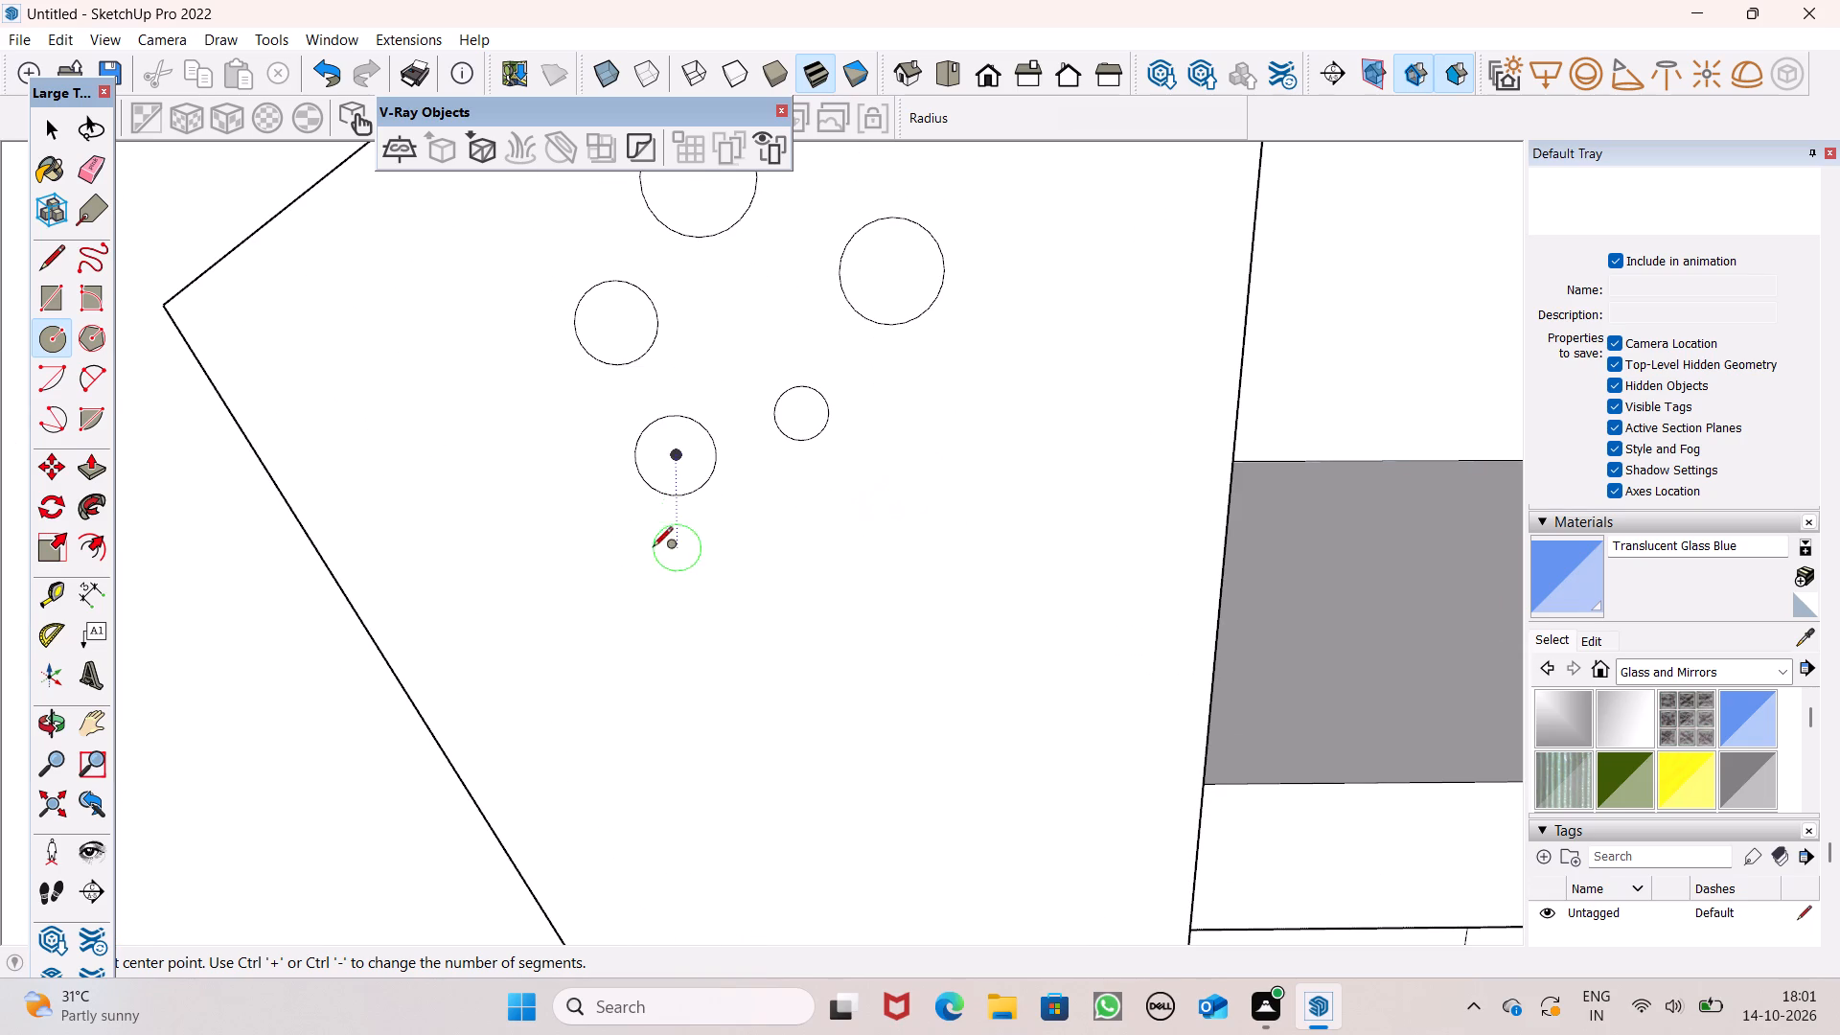
left_click(539, 529)
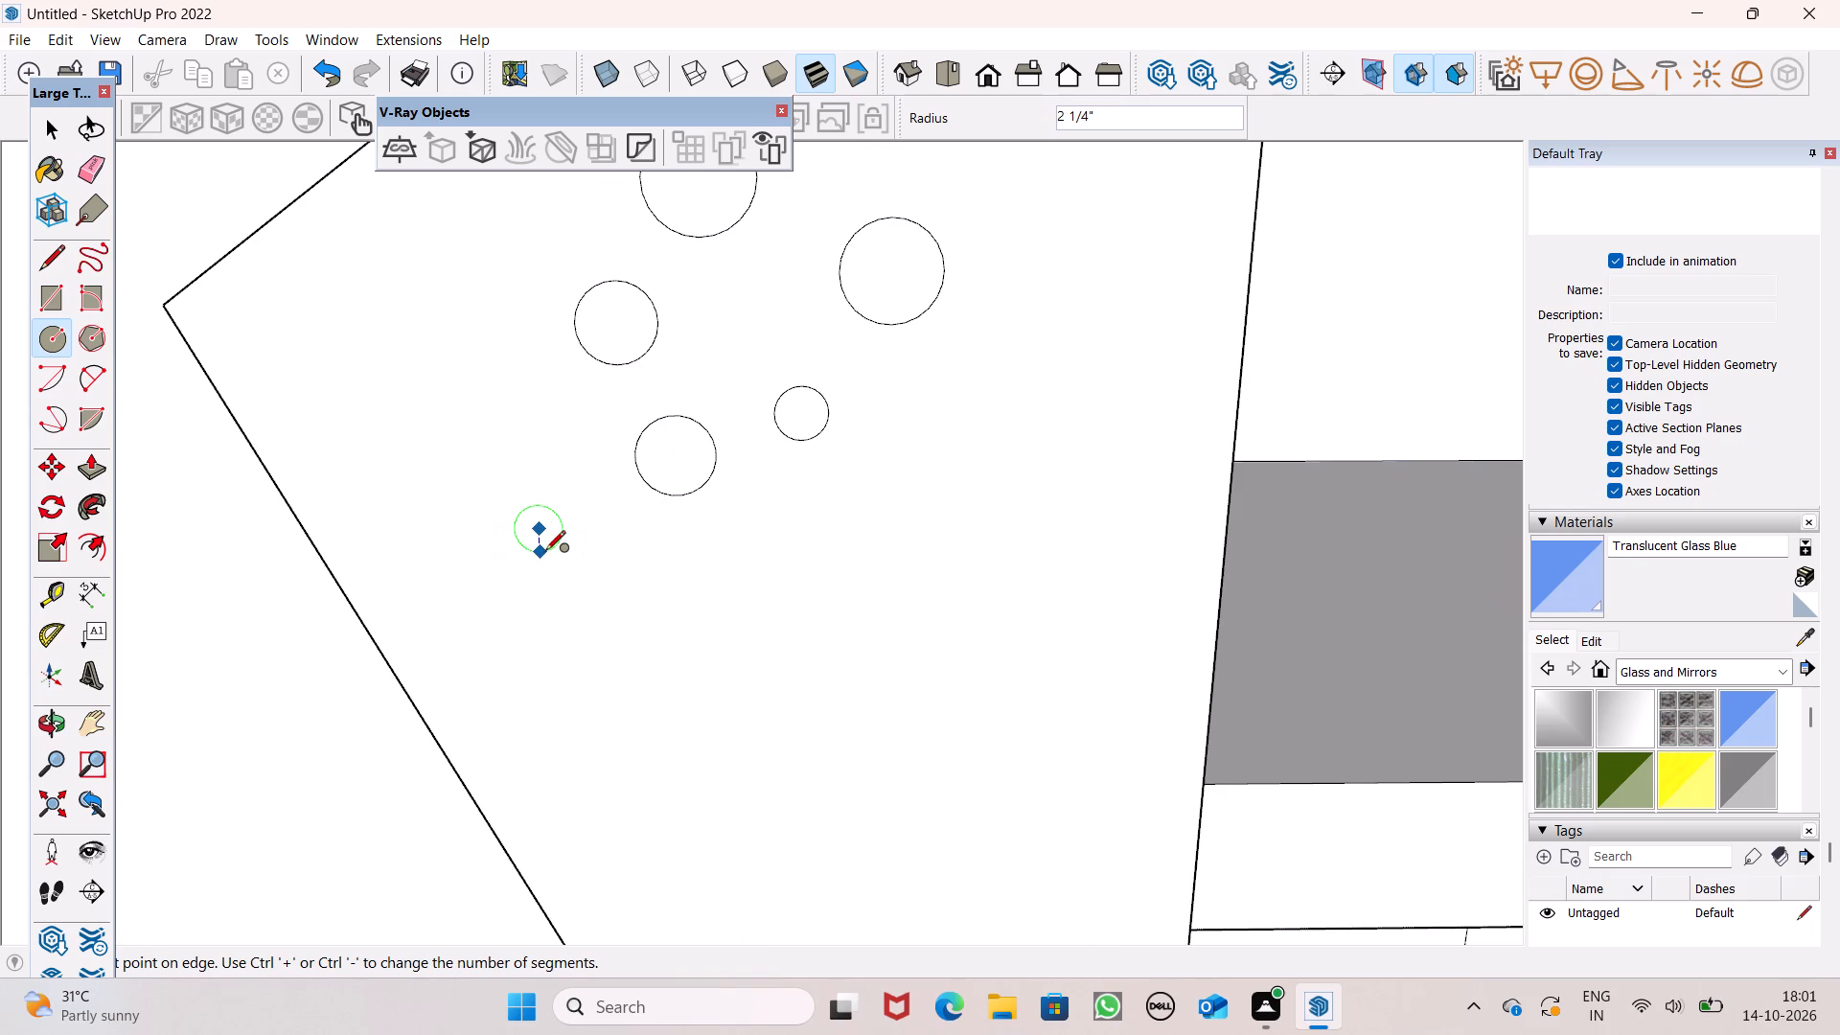
left_click(545, 555)
Examine the circle pattern on the triangle against the whole front of the building.
scroll(737, 506, "down", 1)
scroll(759, 598, "down", 4)
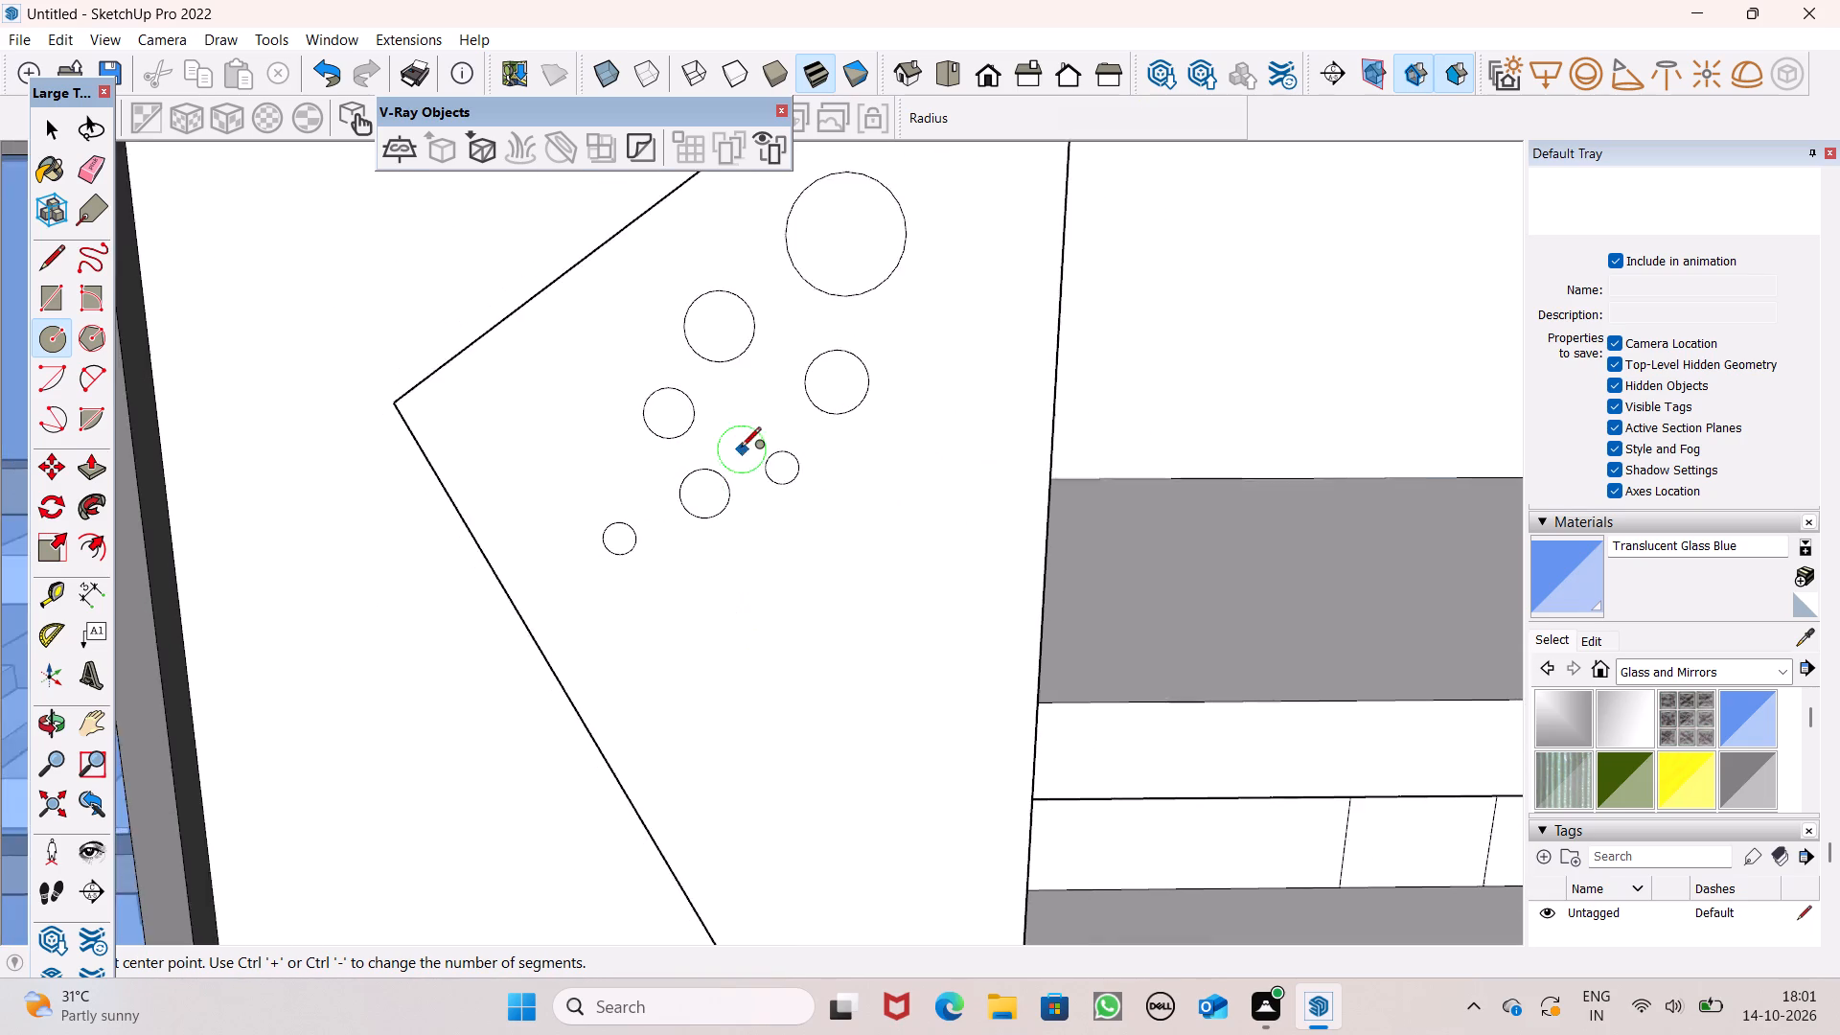
scroll(741, 448, "down", 2)
scroll(749, 539, "down", 6)
scroll(853, 567, "down", 7)
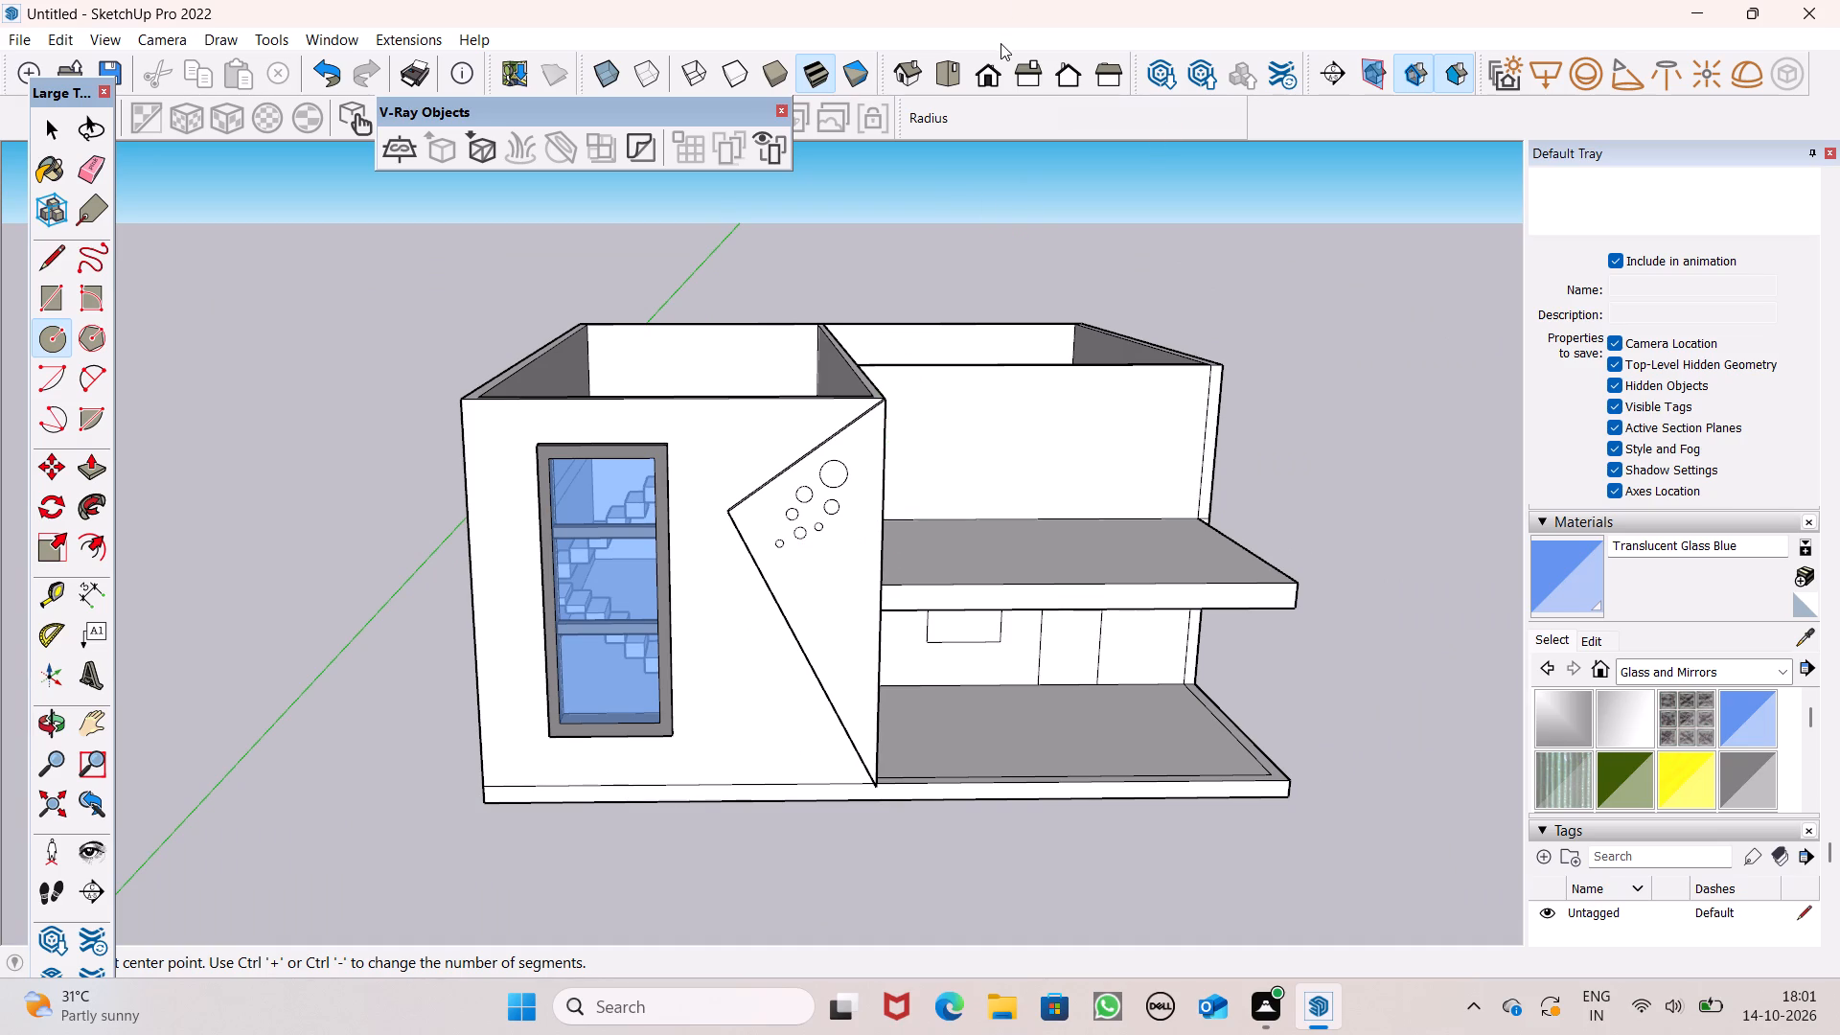
scroll(919, 320, "down", 3)
middle_click_drag(1065, 389, 1065, 437)
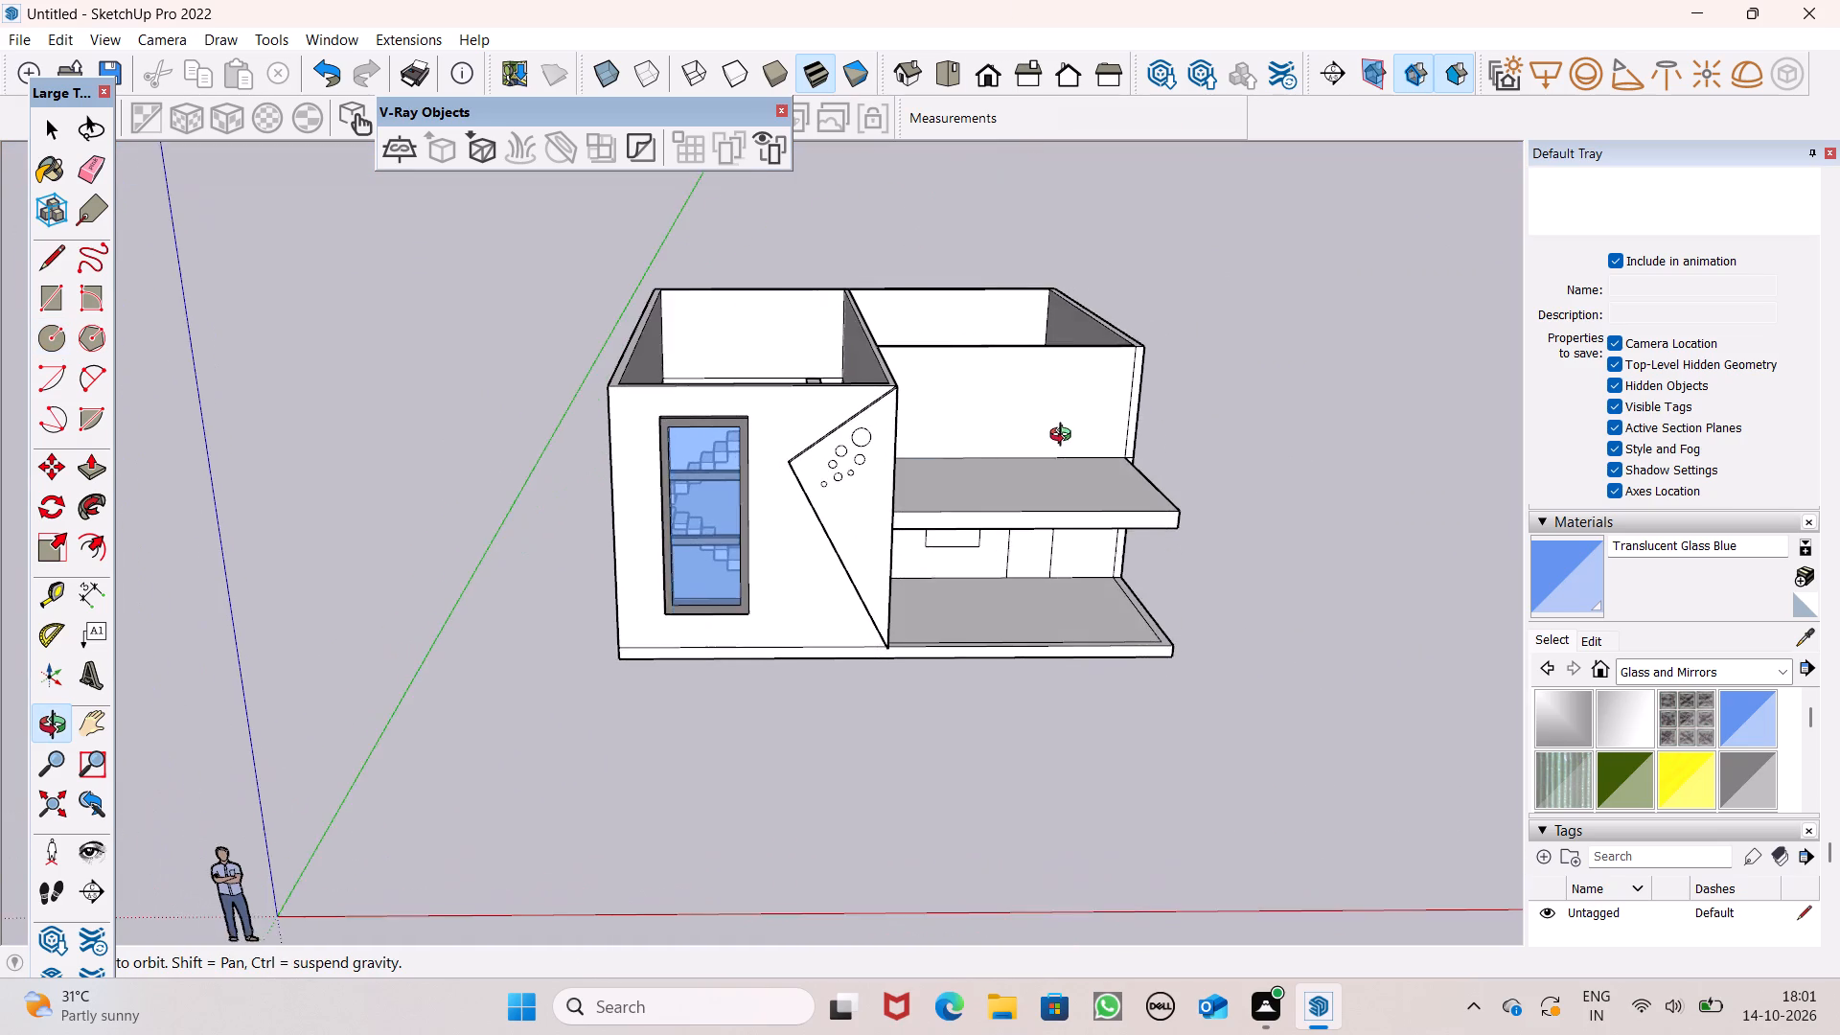
middle_click_drag(1065, 437, 1032, 439)
Copy the door-shaped rectangle on the ground-floor porch wall straight up about 11' 6" onto the upper-floor wall, resting on the slab.
key("space")
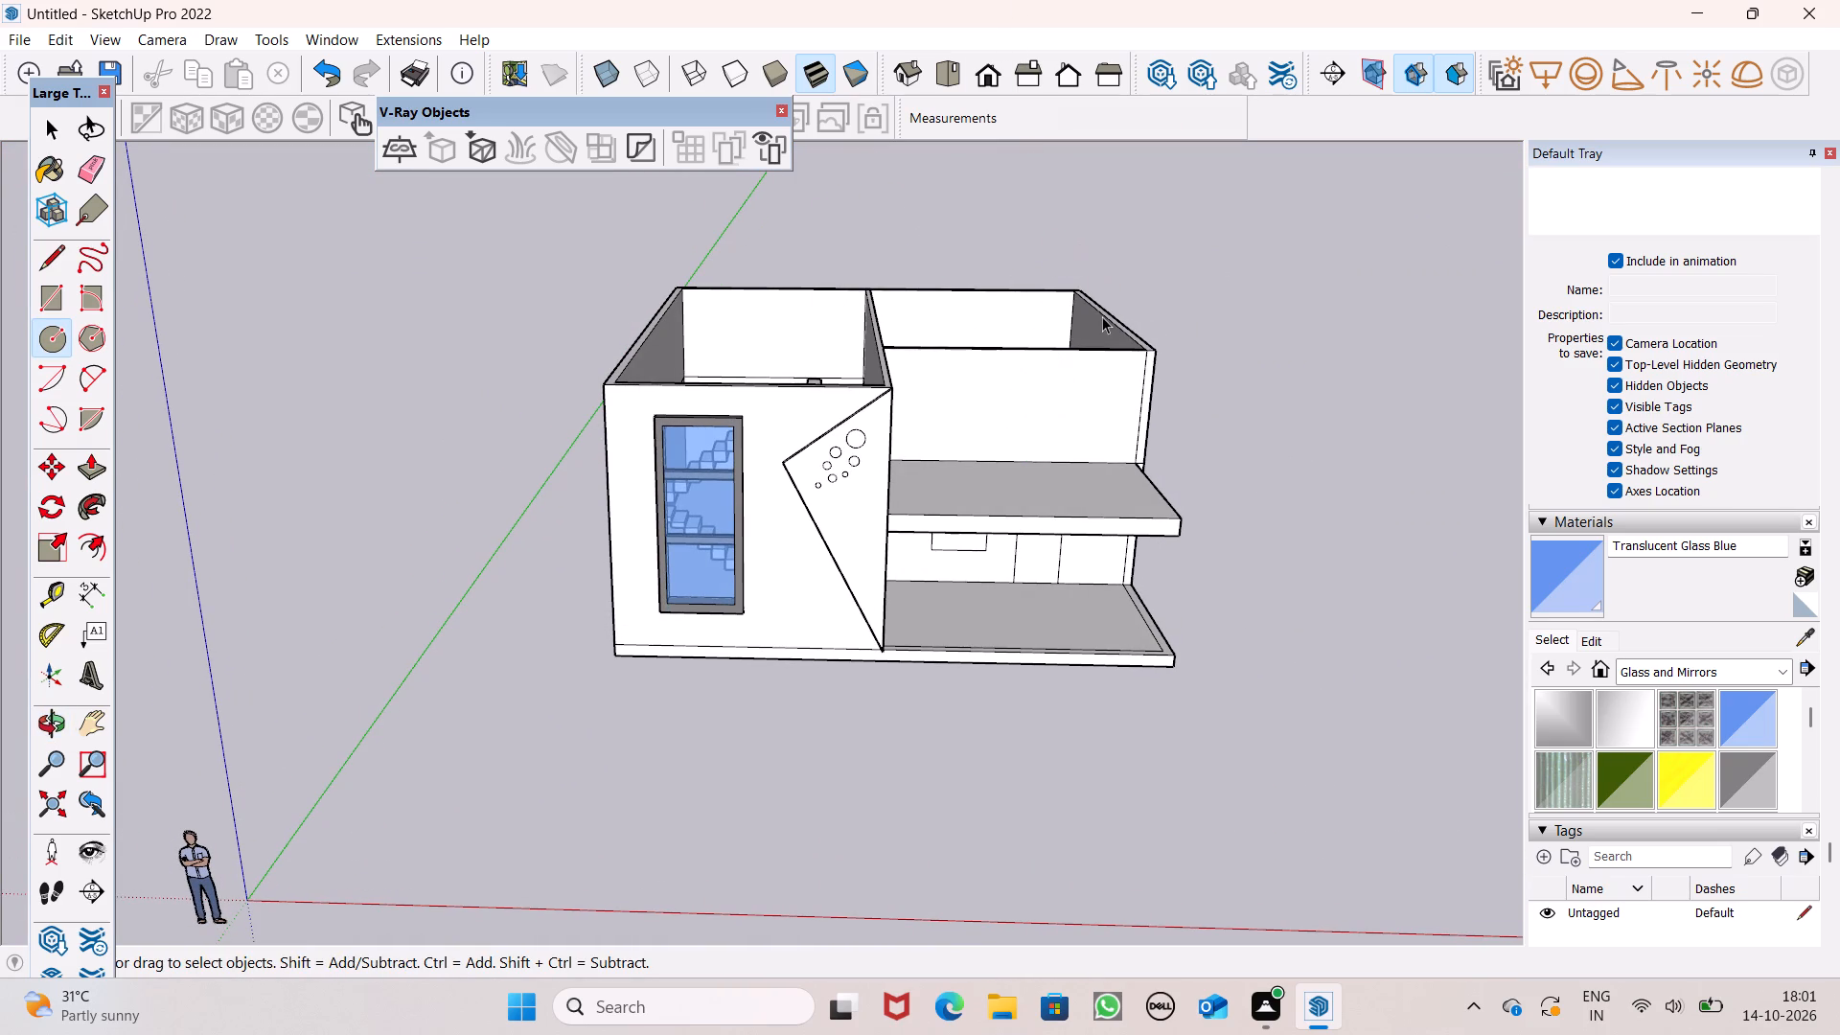
key("space")
scroll(1130, 409, "up", 4)
middle_click_drag(1142, 438, 1113, 380)
scroll(1113, 380, "up", 1)
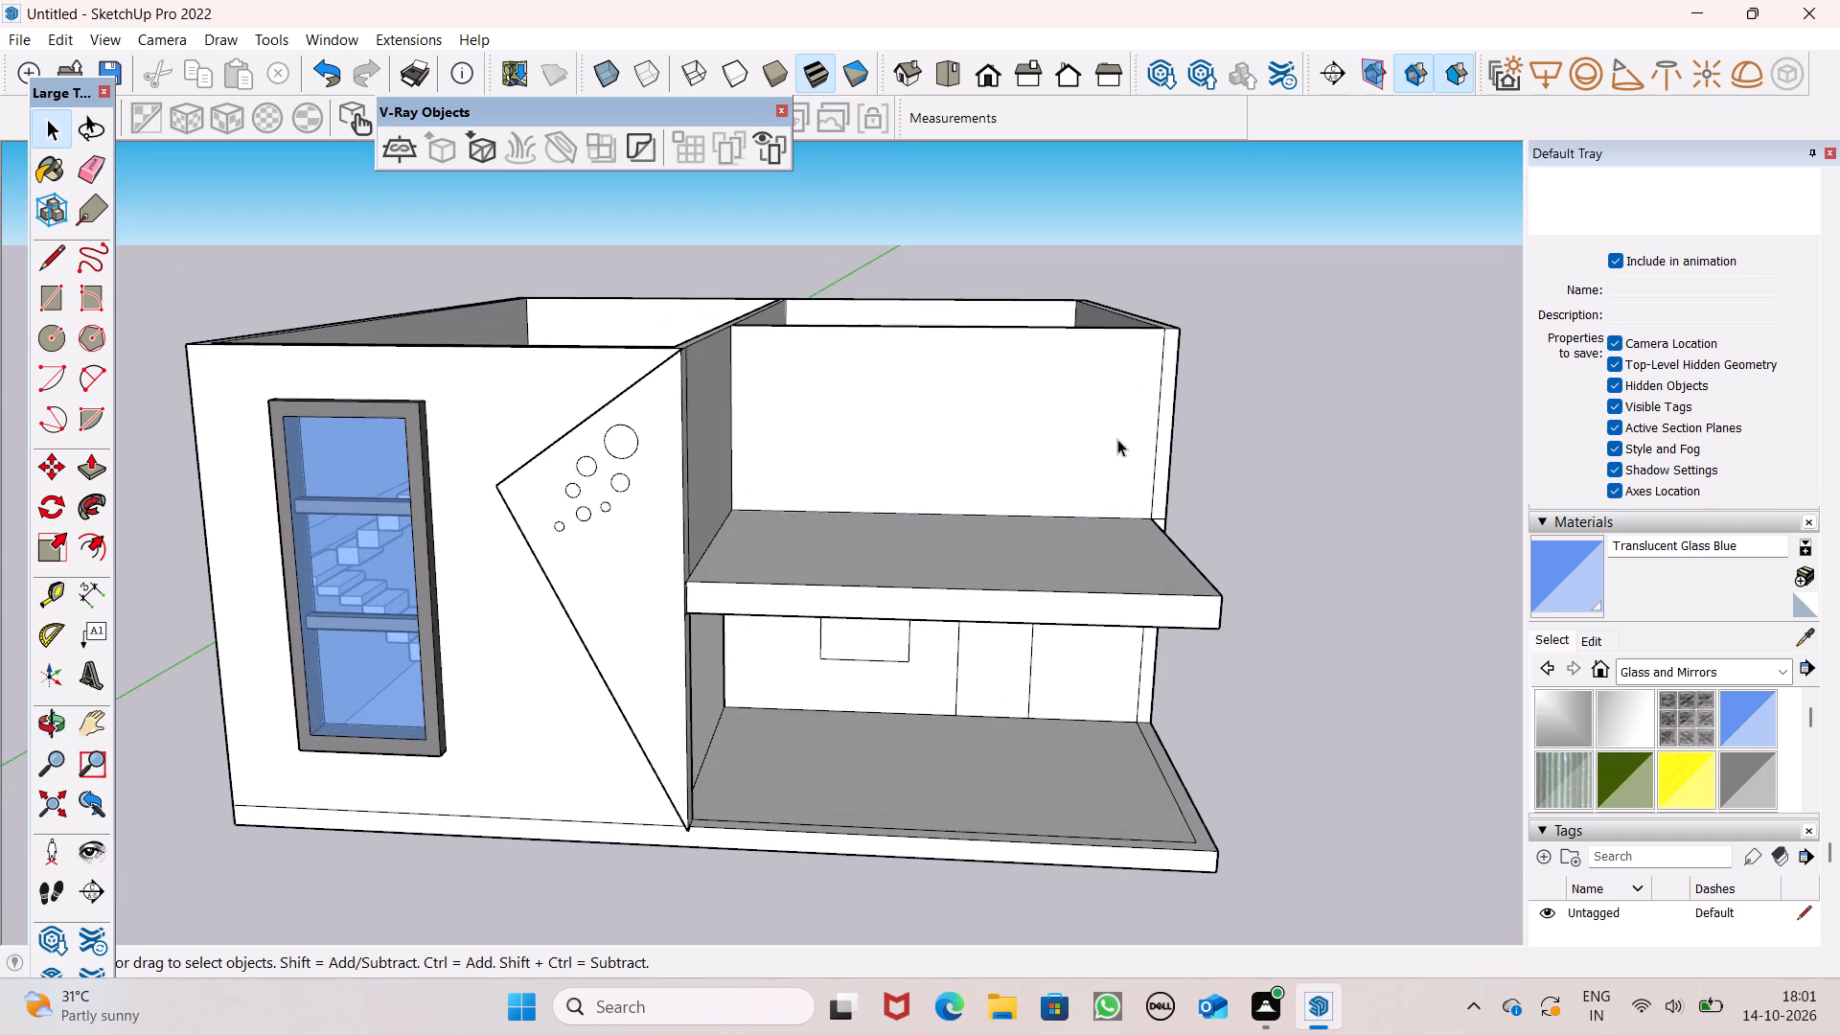
double_click(990, 668)
scroll(995, 582, "down", 1)
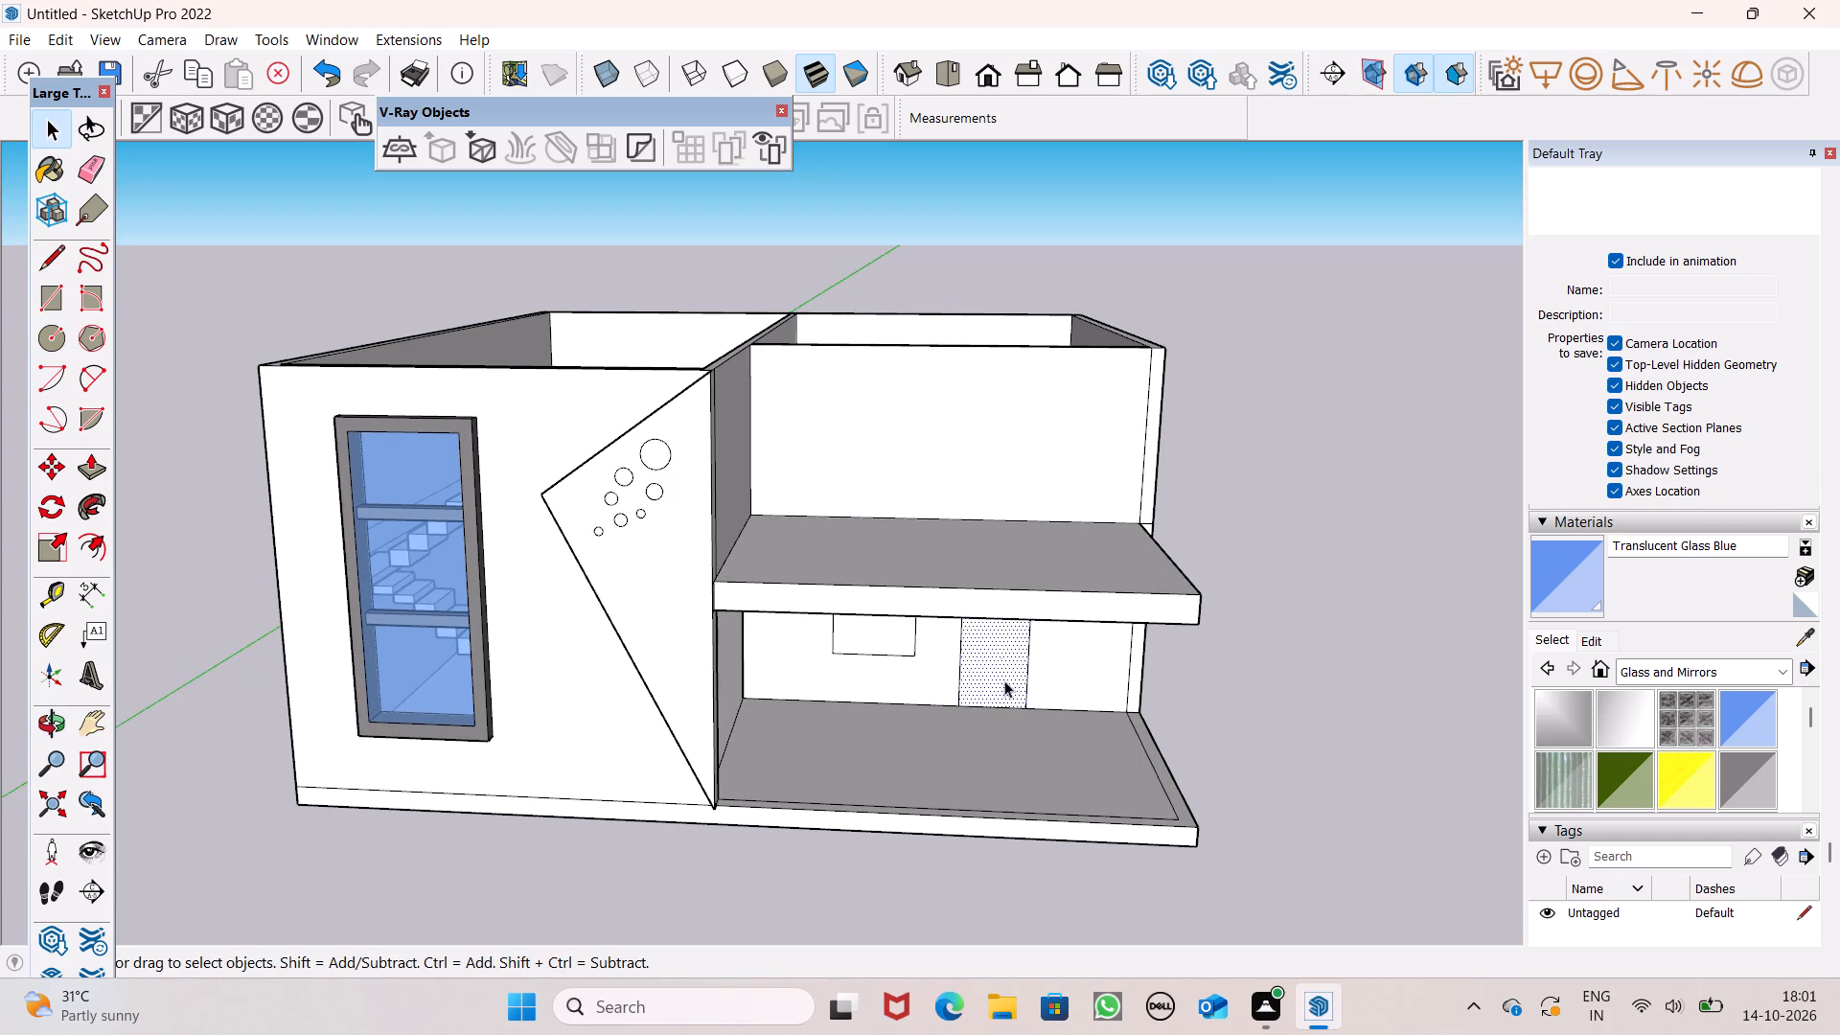
double_click(1008, 688)
key("m")
key("Return")
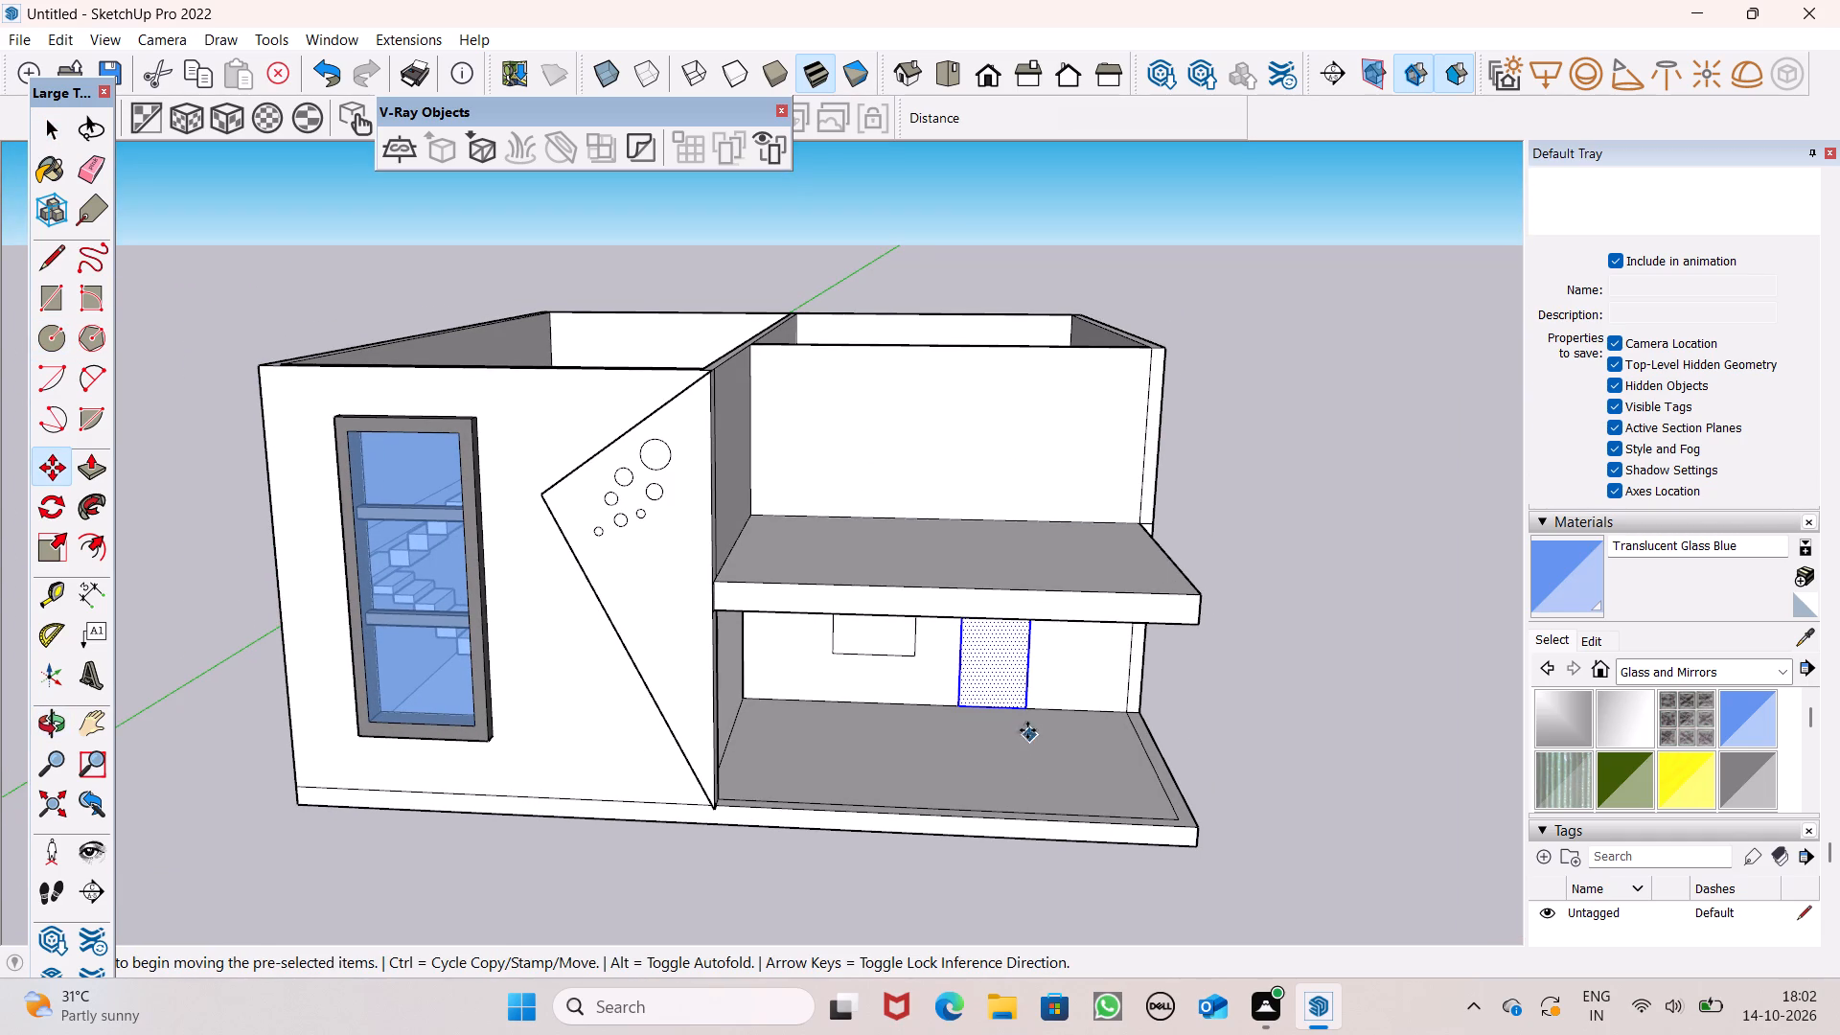
left_click_drag(1026, 705, 1026, 514, "ctrl")
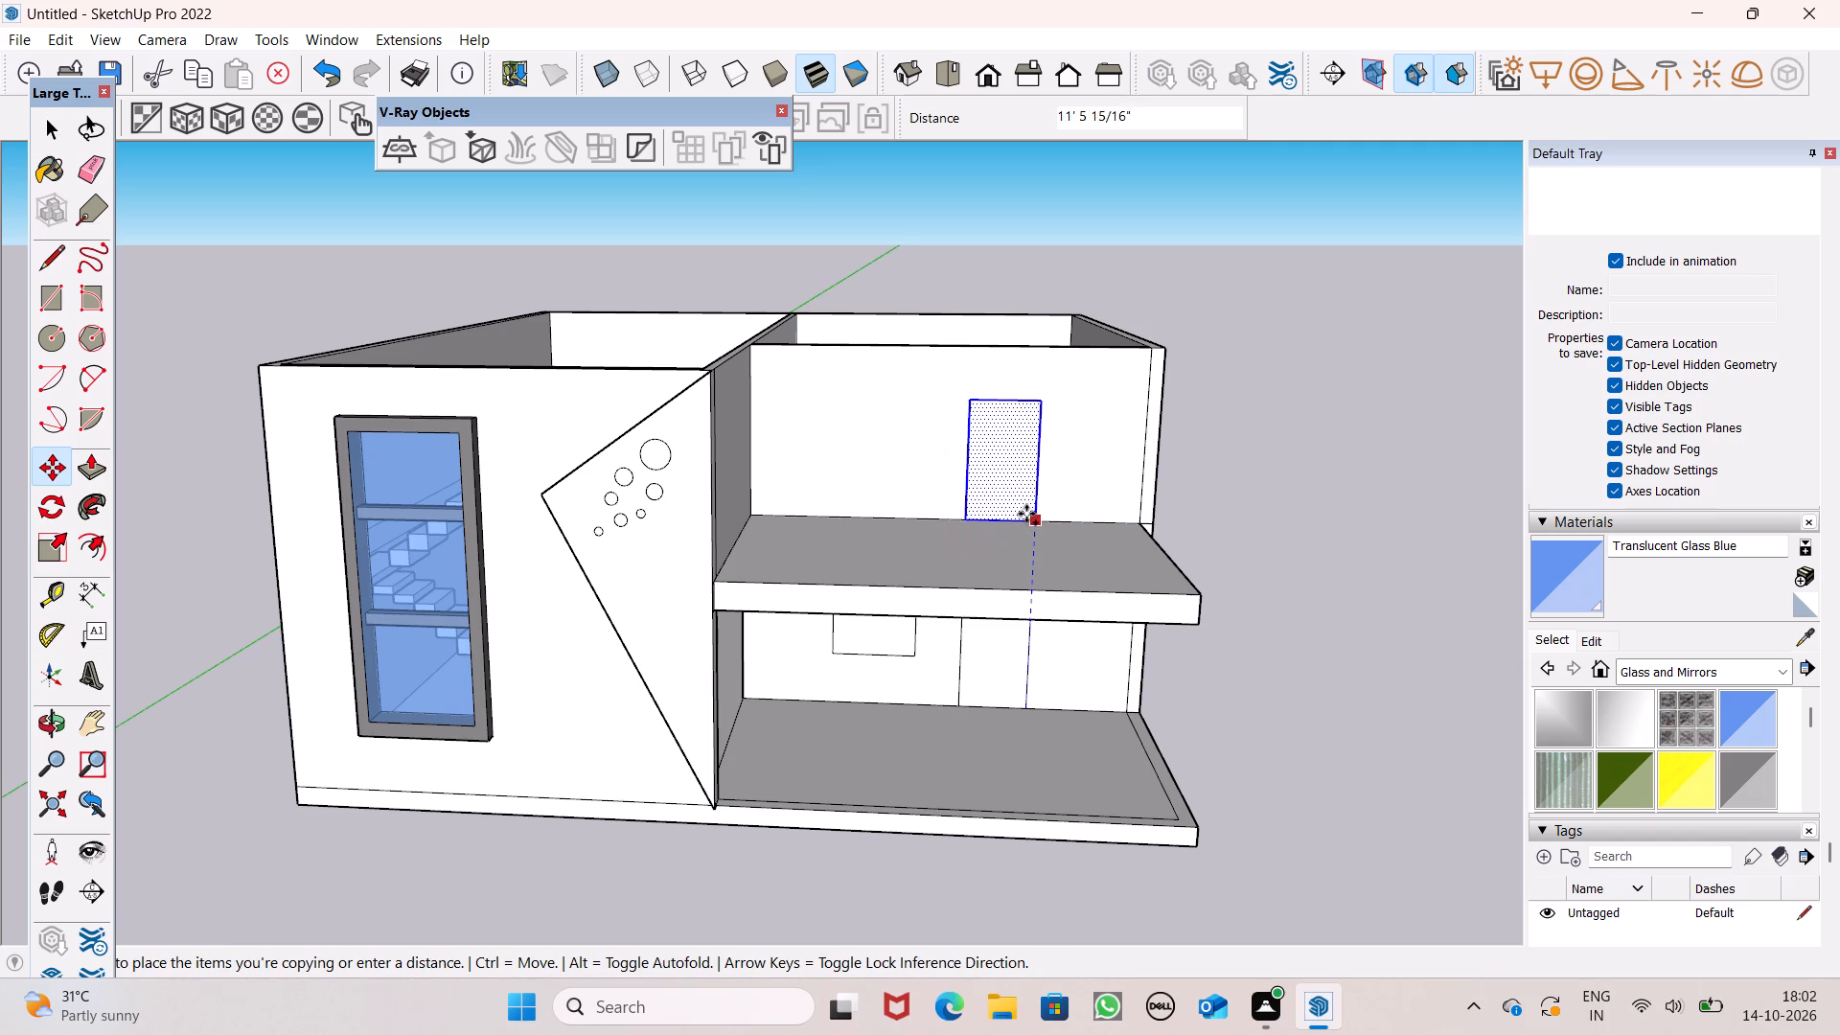
Place the door rectangle's copy on the upper-floor wall about 11' 6" above the original and clear the selection.
left_click_drag(1026, 514, 1023, 520, "ctrl")
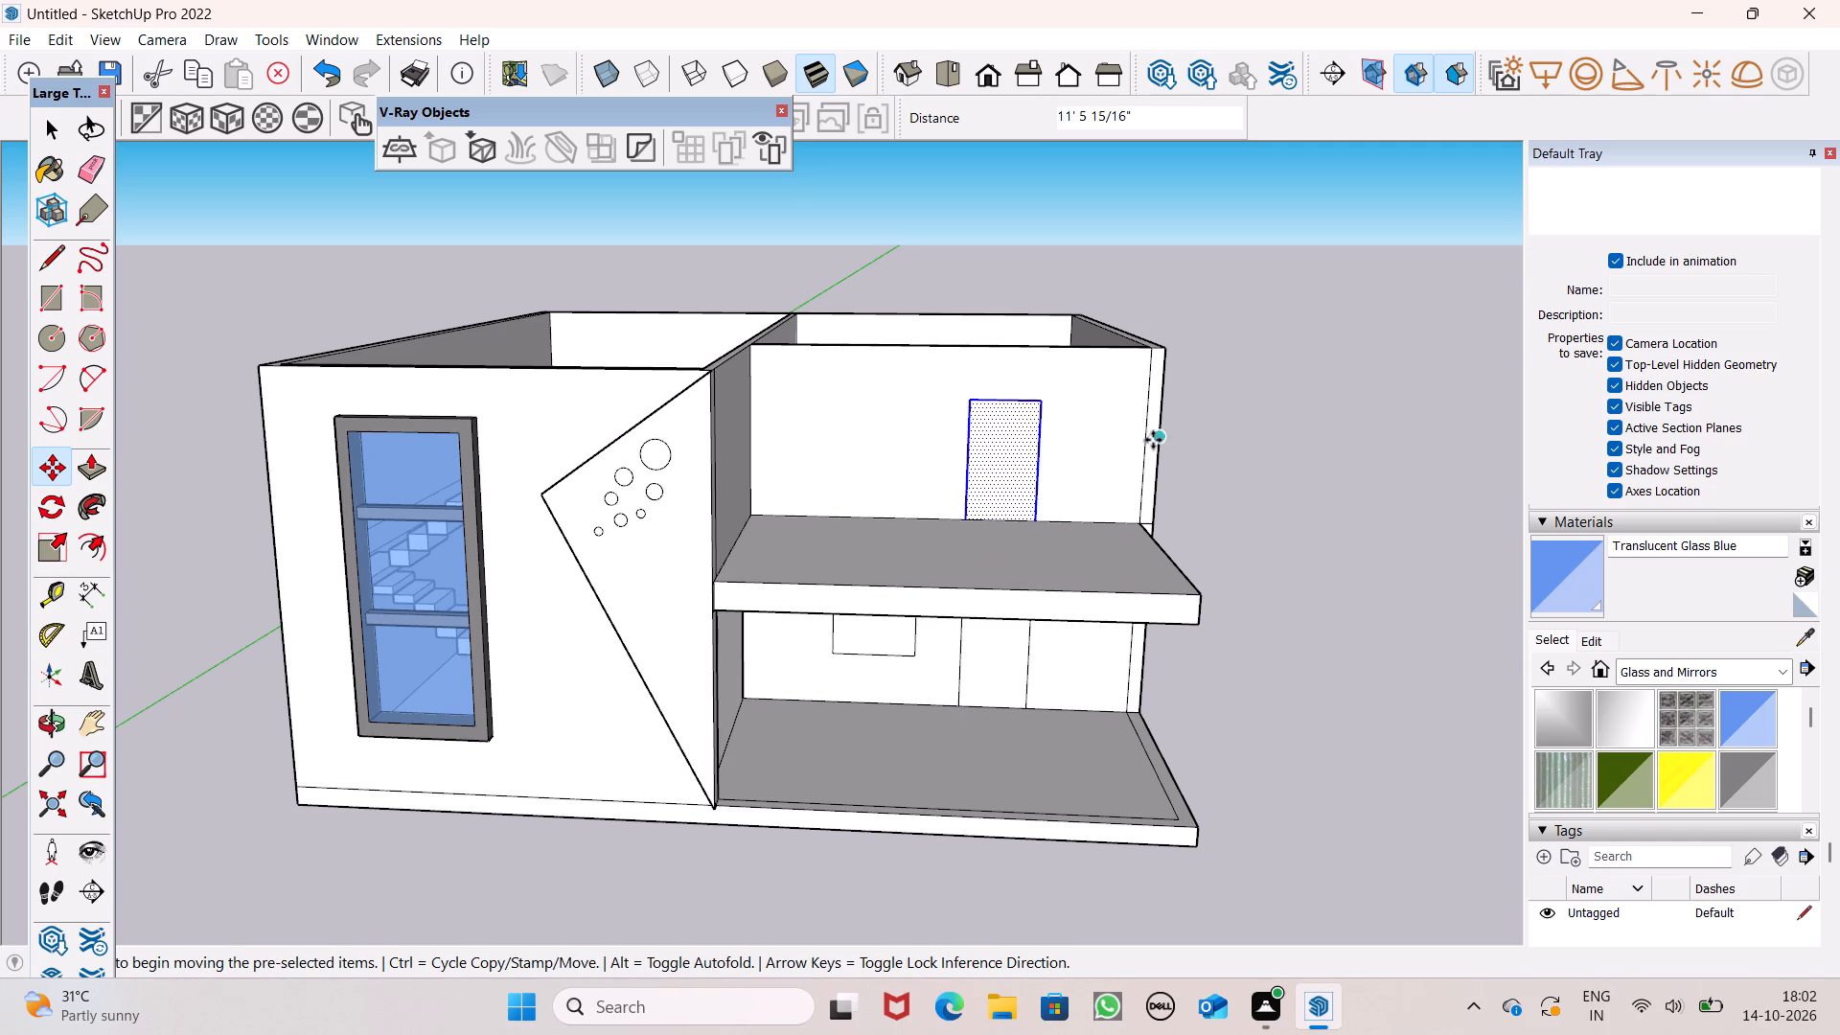
left_click(1210, 447)
key("space")
left_click(1210, 447)
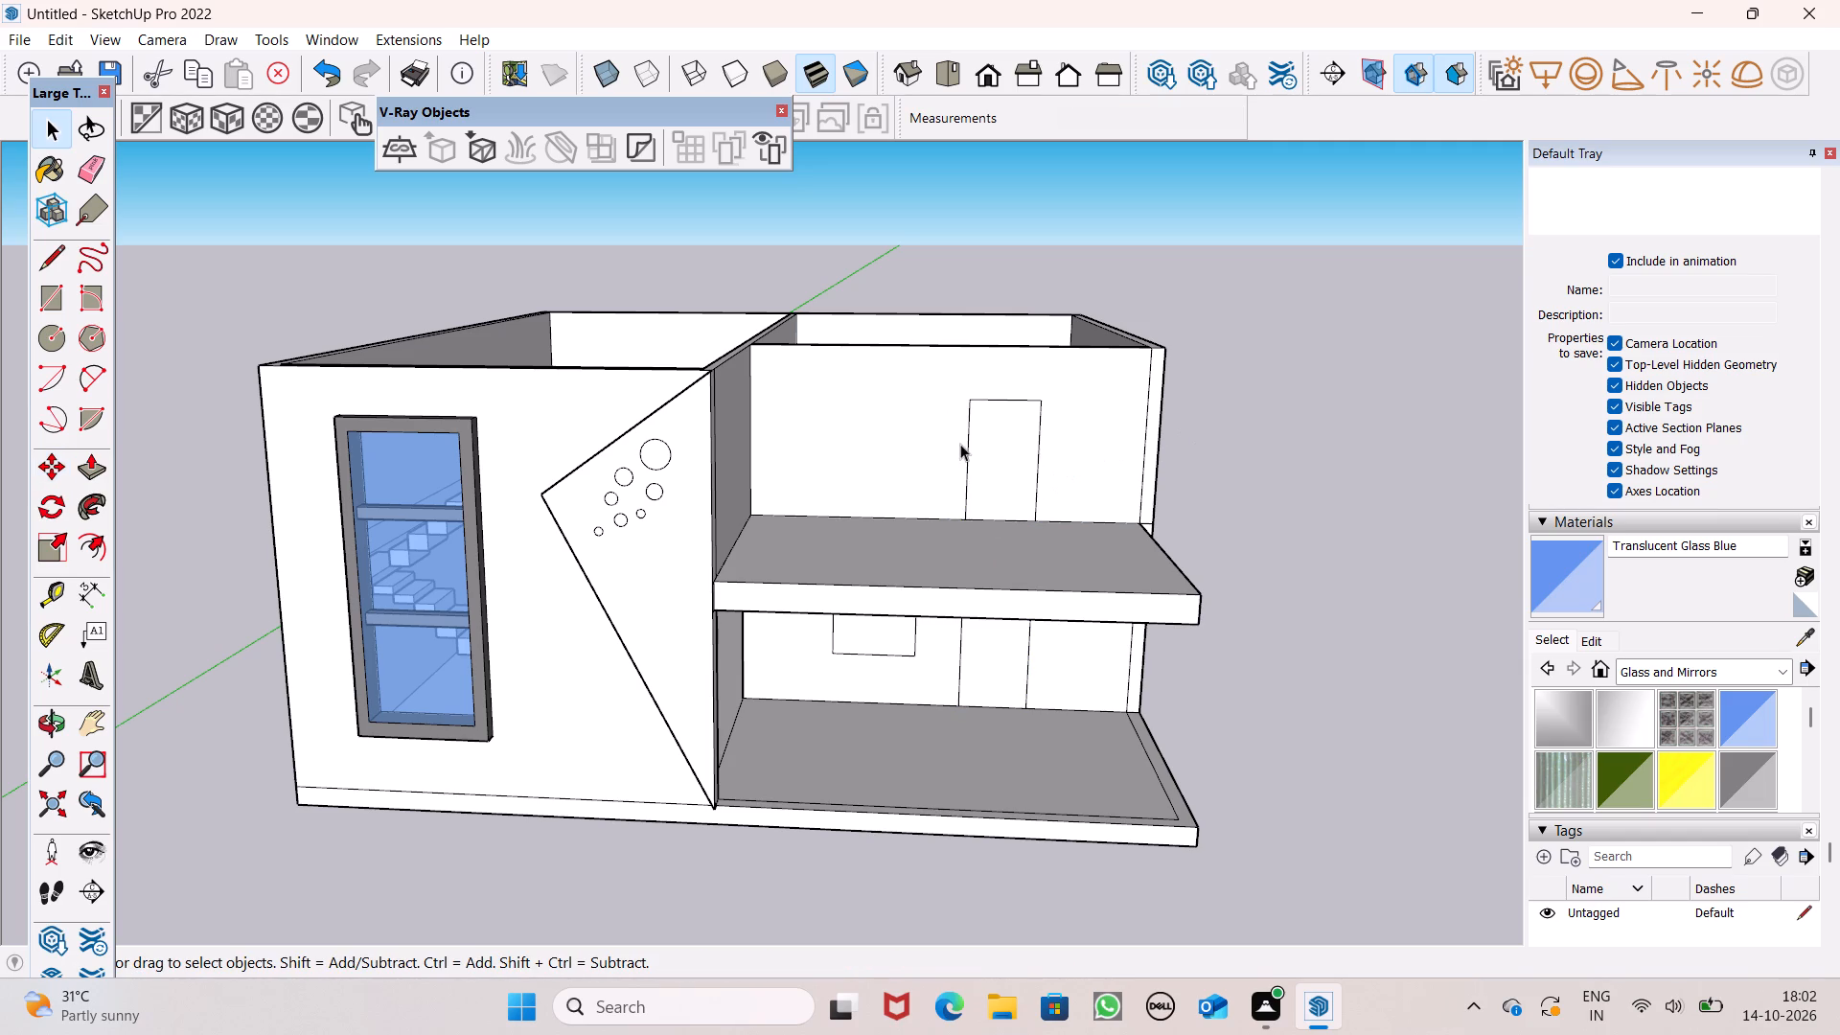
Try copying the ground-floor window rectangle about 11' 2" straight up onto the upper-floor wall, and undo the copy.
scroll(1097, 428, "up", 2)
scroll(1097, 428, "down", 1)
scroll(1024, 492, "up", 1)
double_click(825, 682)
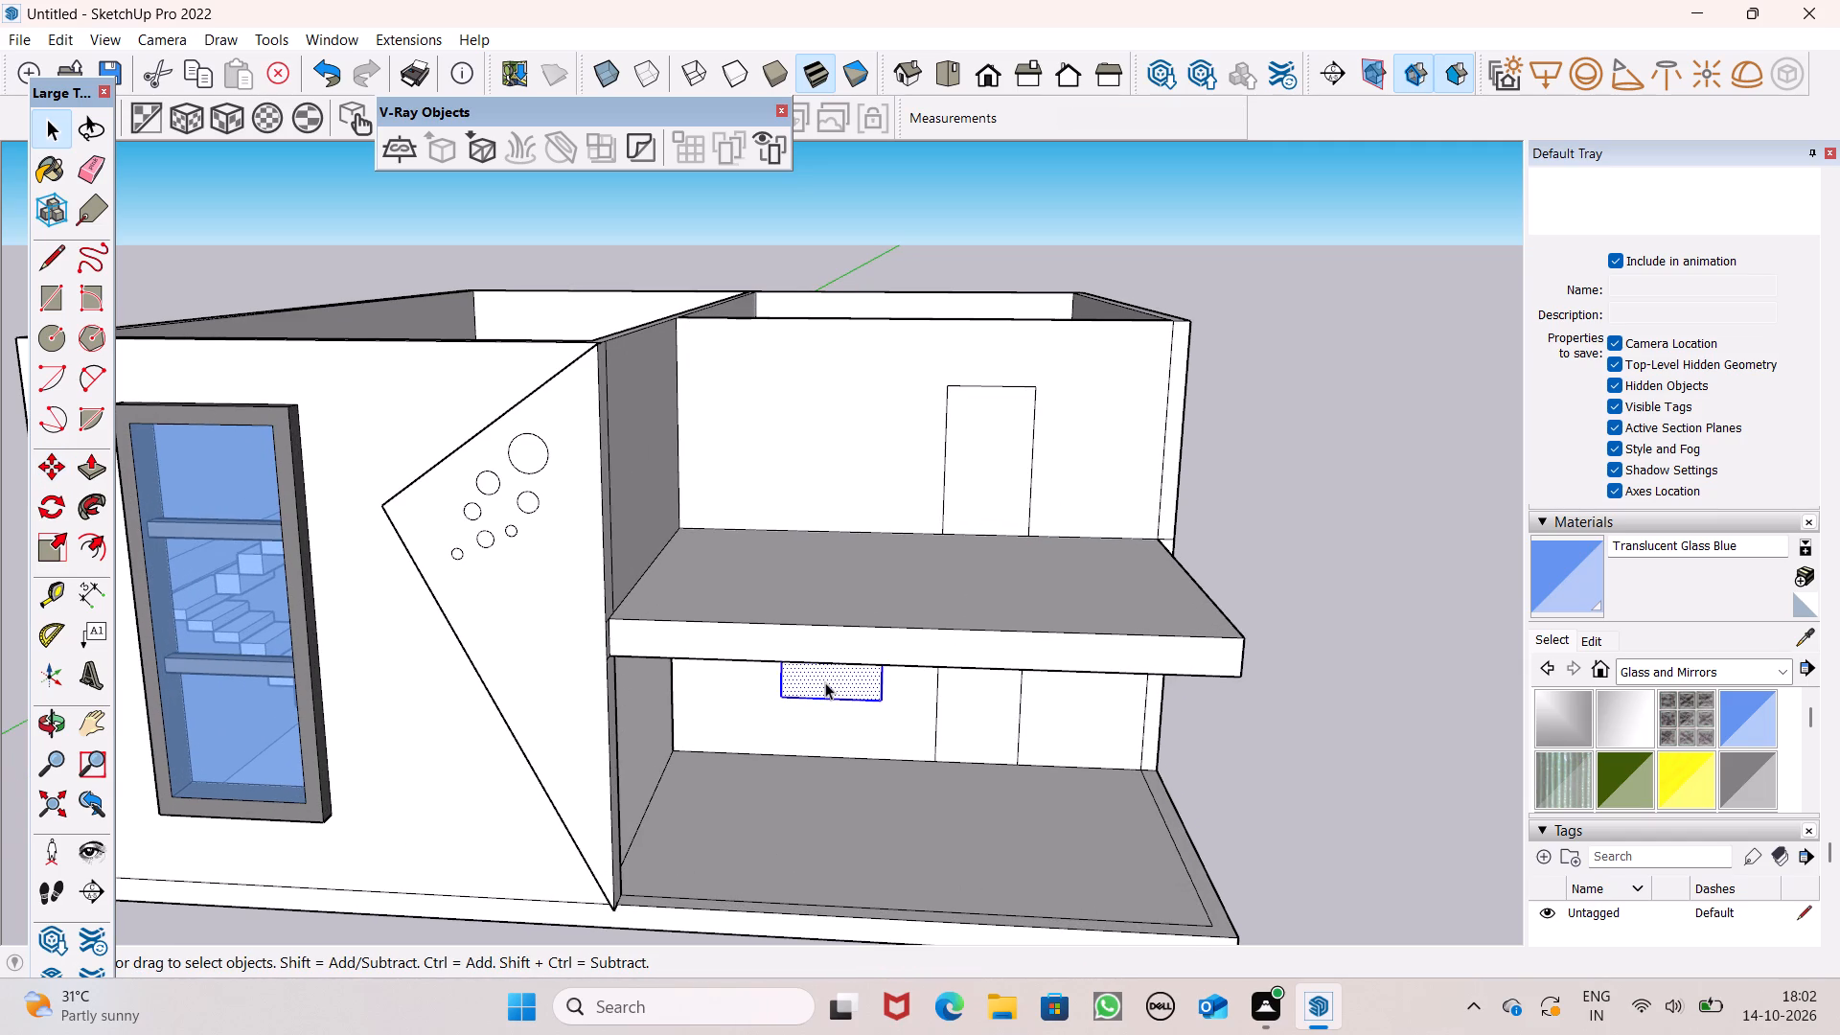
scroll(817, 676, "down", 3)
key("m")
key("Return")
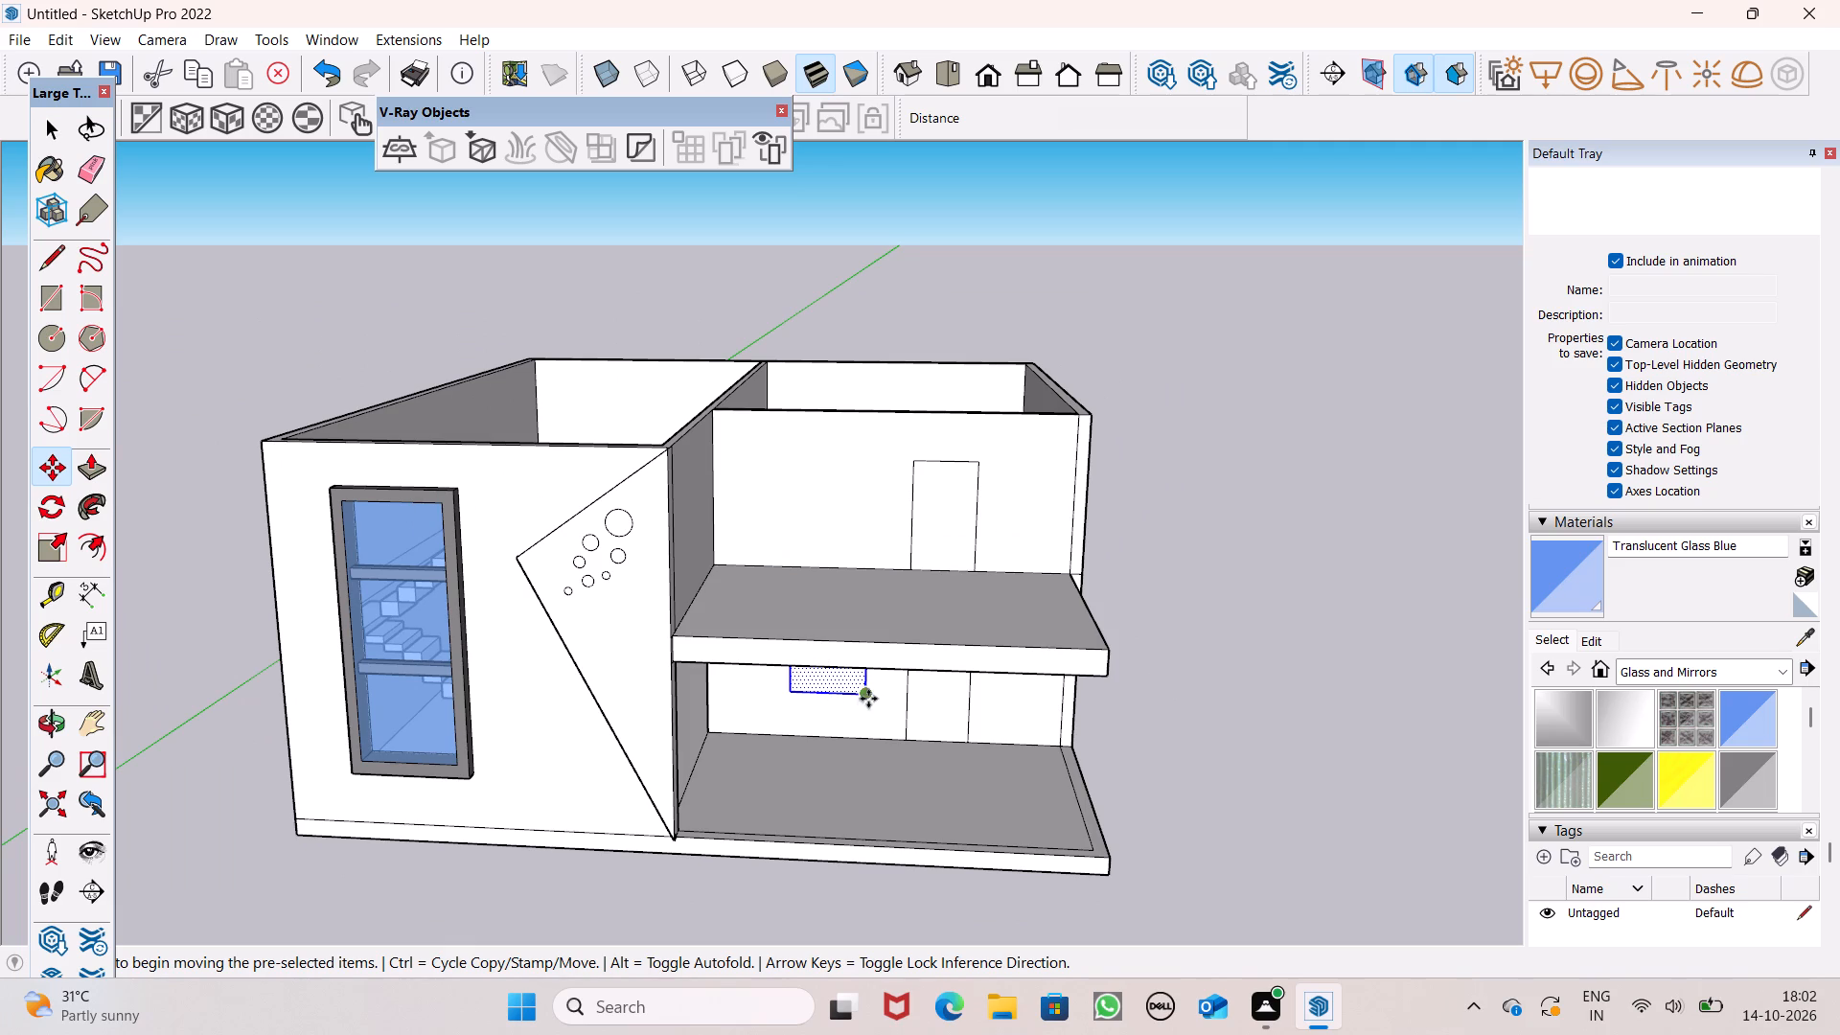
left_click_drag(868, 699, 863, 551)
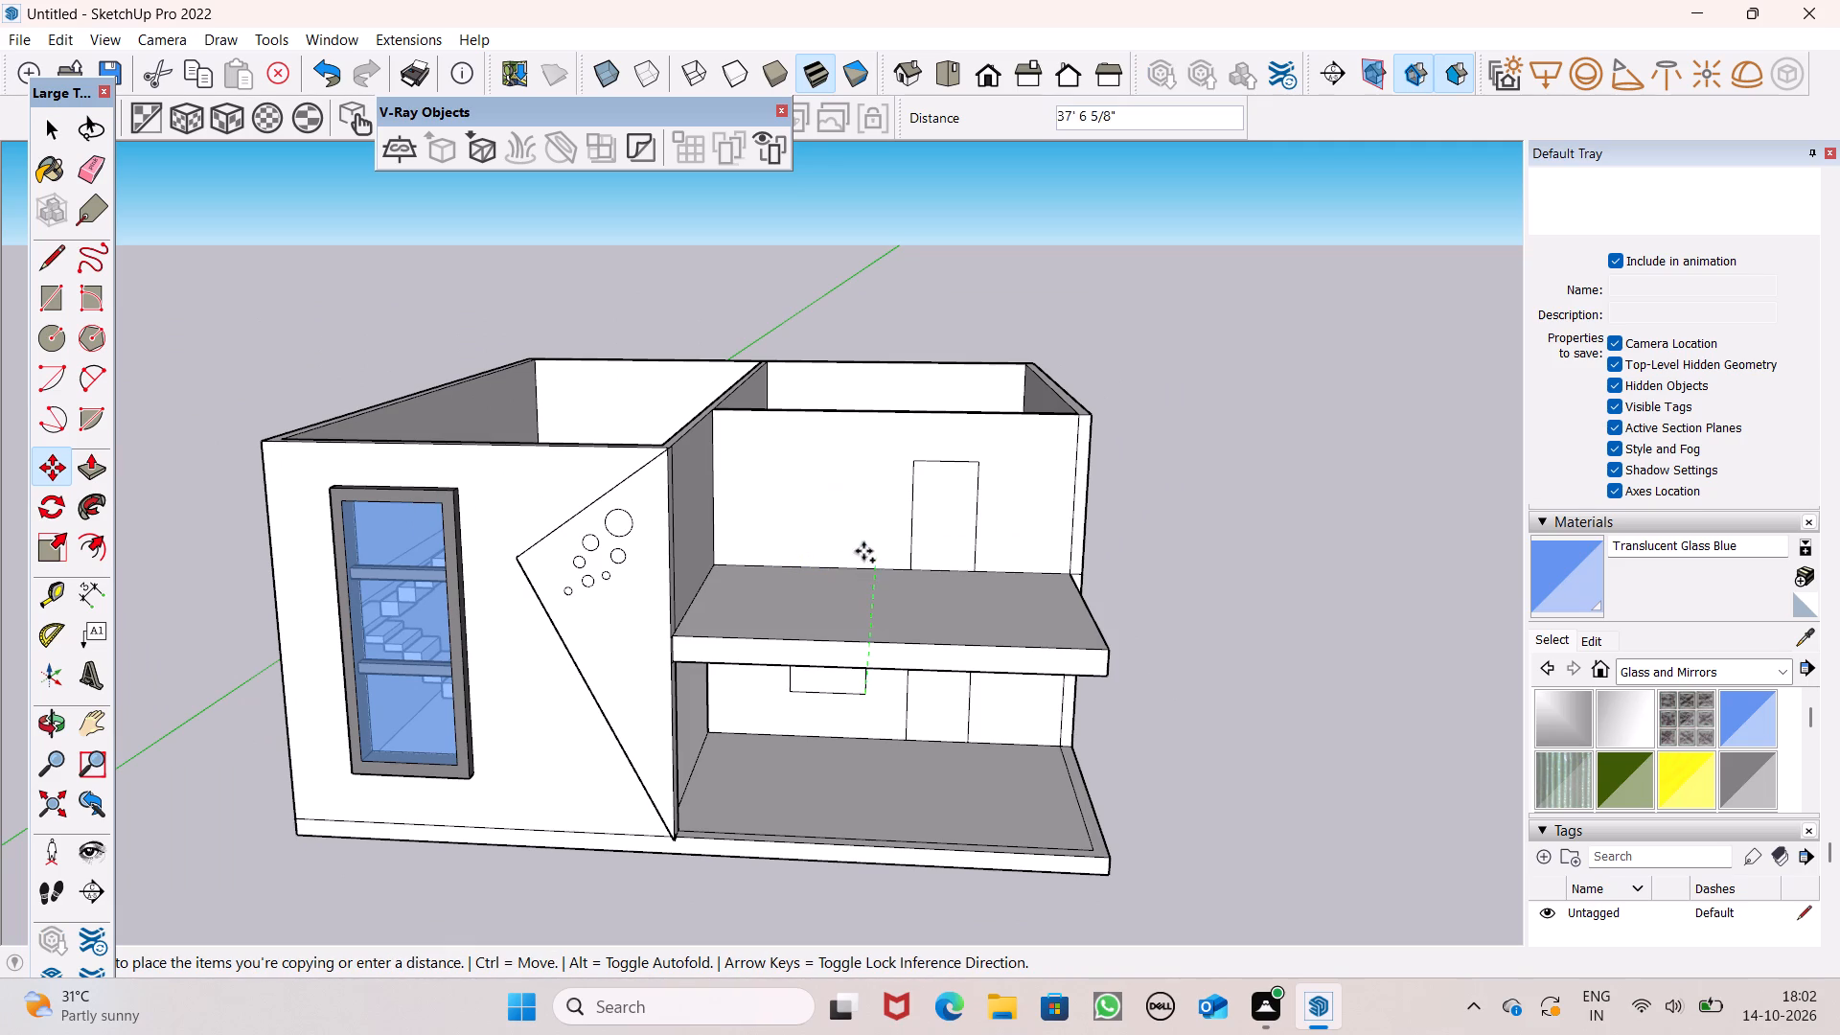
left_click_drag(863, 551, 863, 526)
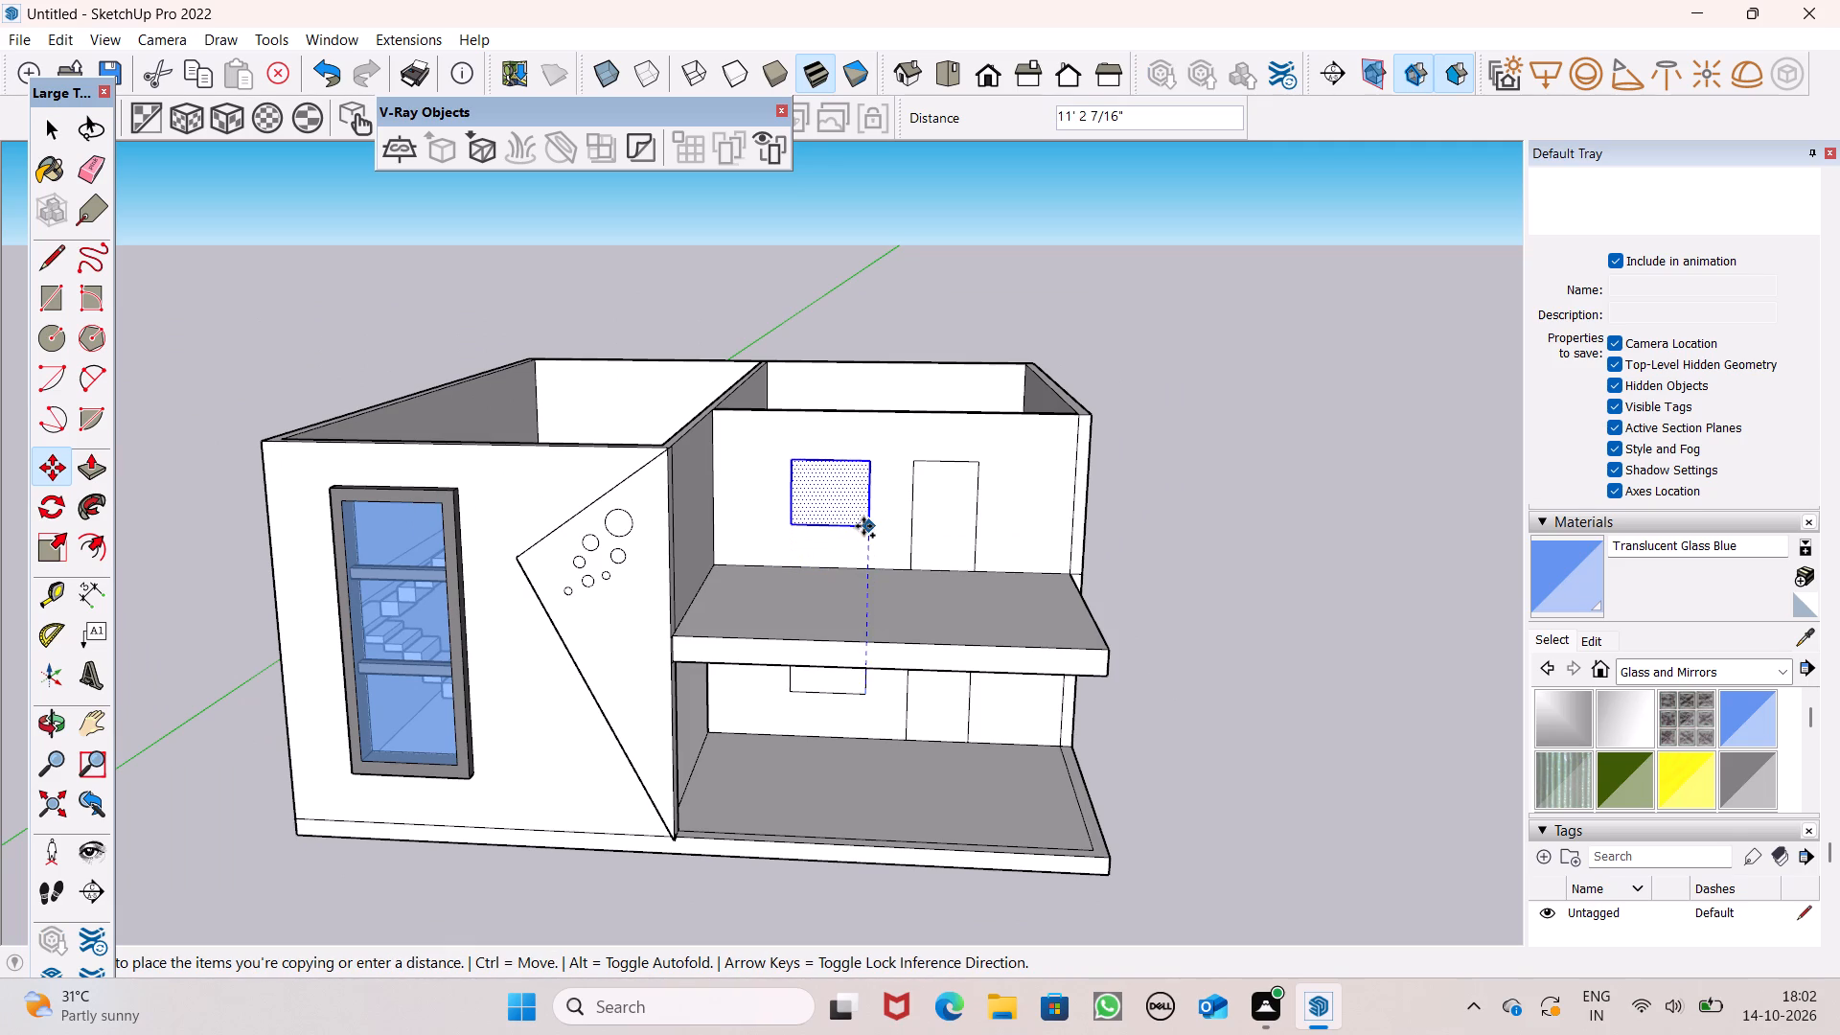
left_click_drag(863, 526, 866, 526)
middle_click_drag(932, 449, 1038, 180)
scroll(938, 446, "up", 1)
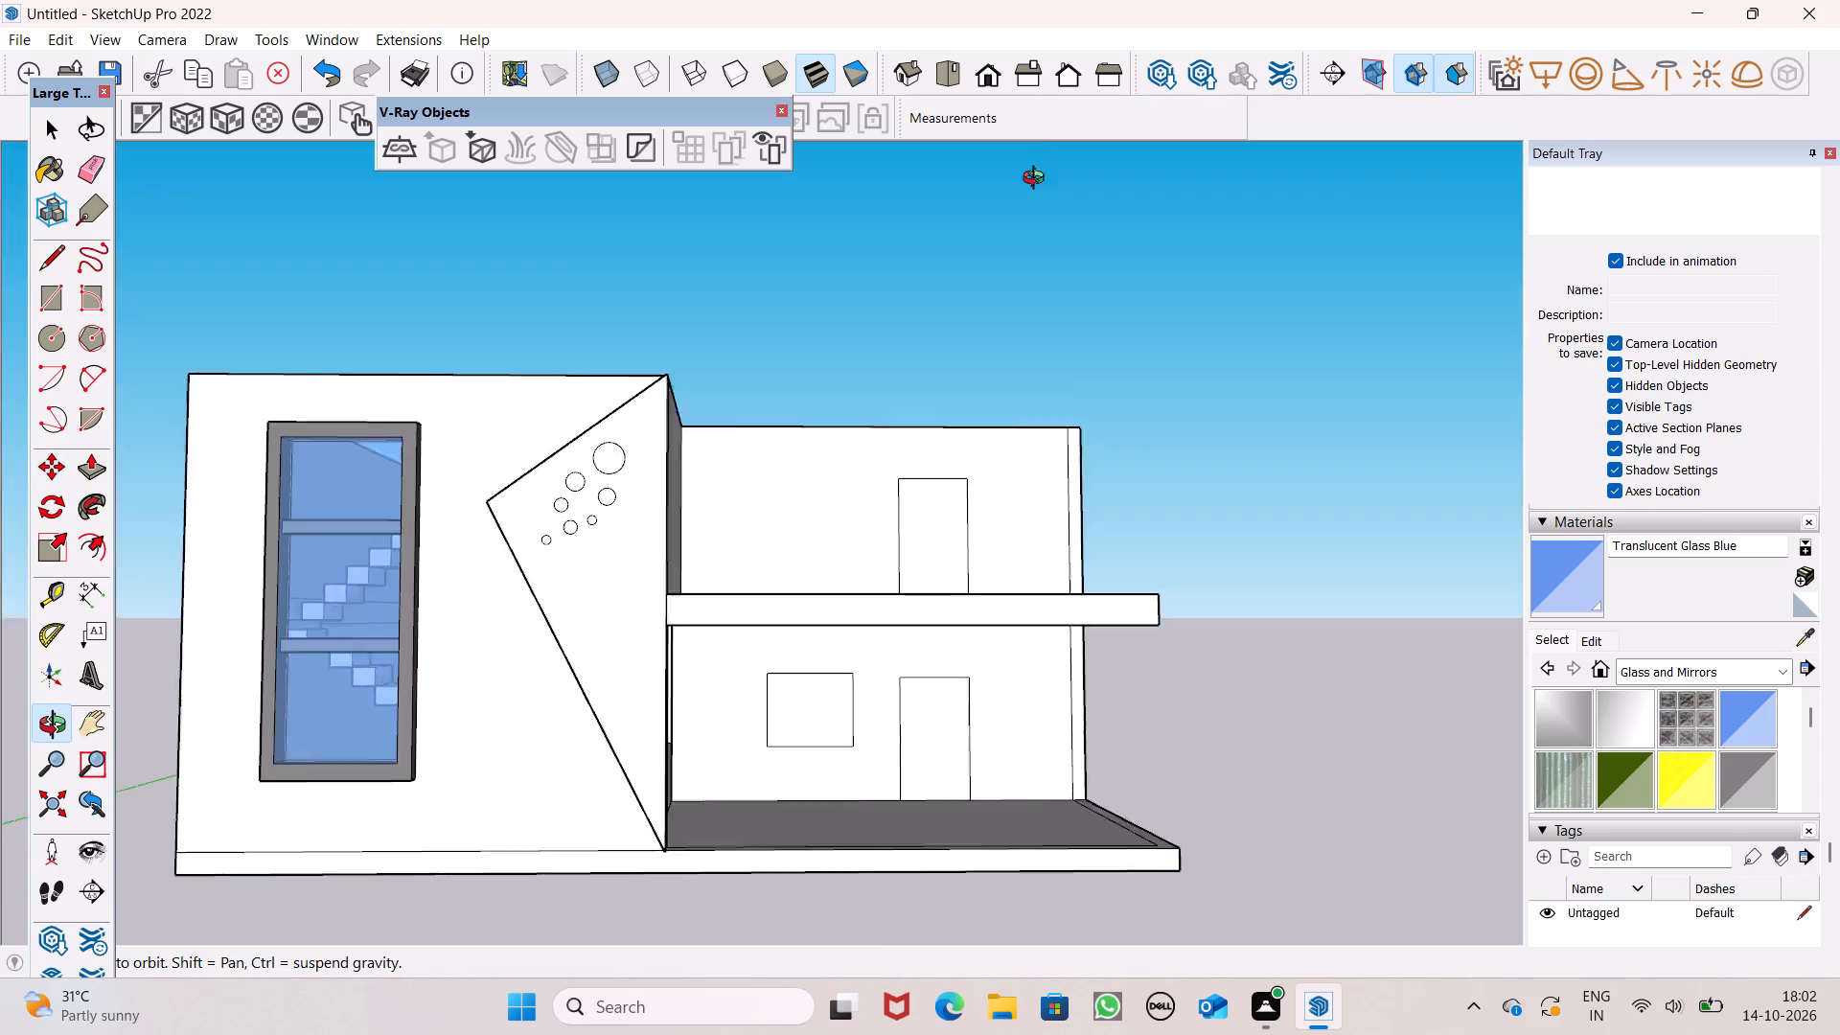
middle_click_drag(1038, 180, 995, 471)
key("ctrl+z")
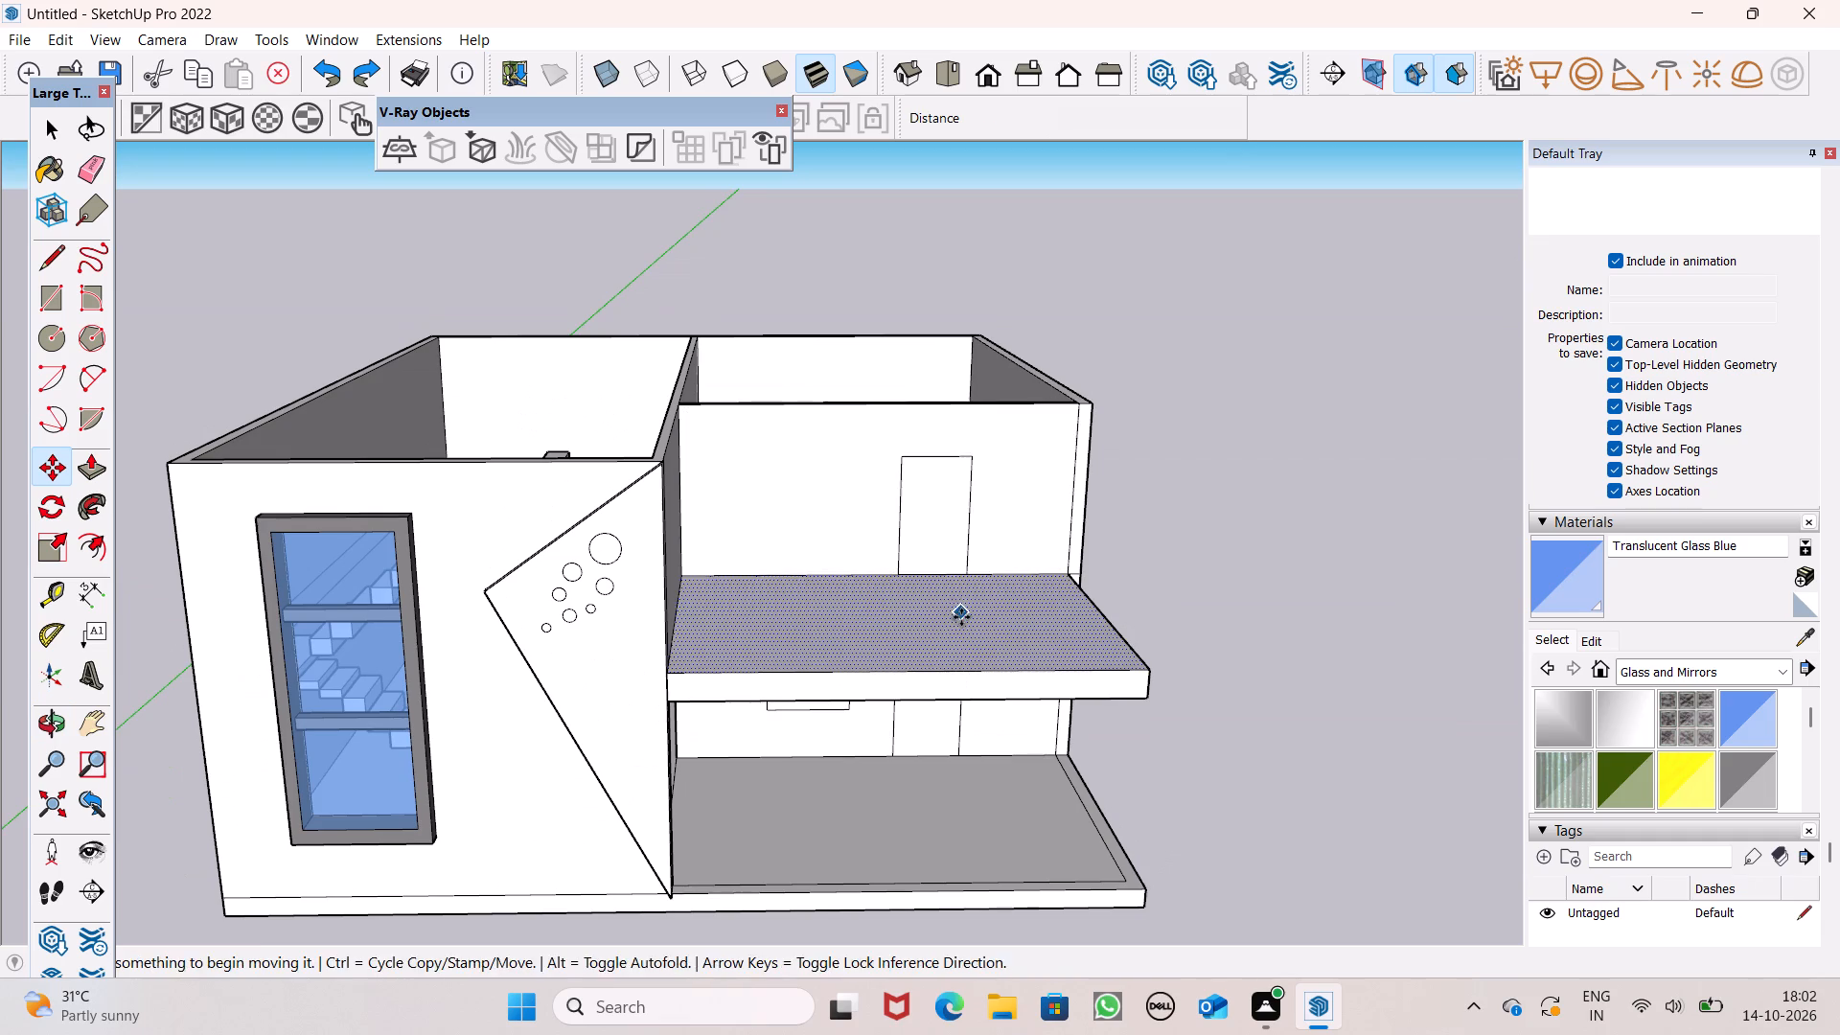
Copy the ground-floor window rectangle about 12' straight up onto the upper-floor wall beside the door outline, and clear the selection.
middle_click_drag(961, 617, 932, 568)
key("space")
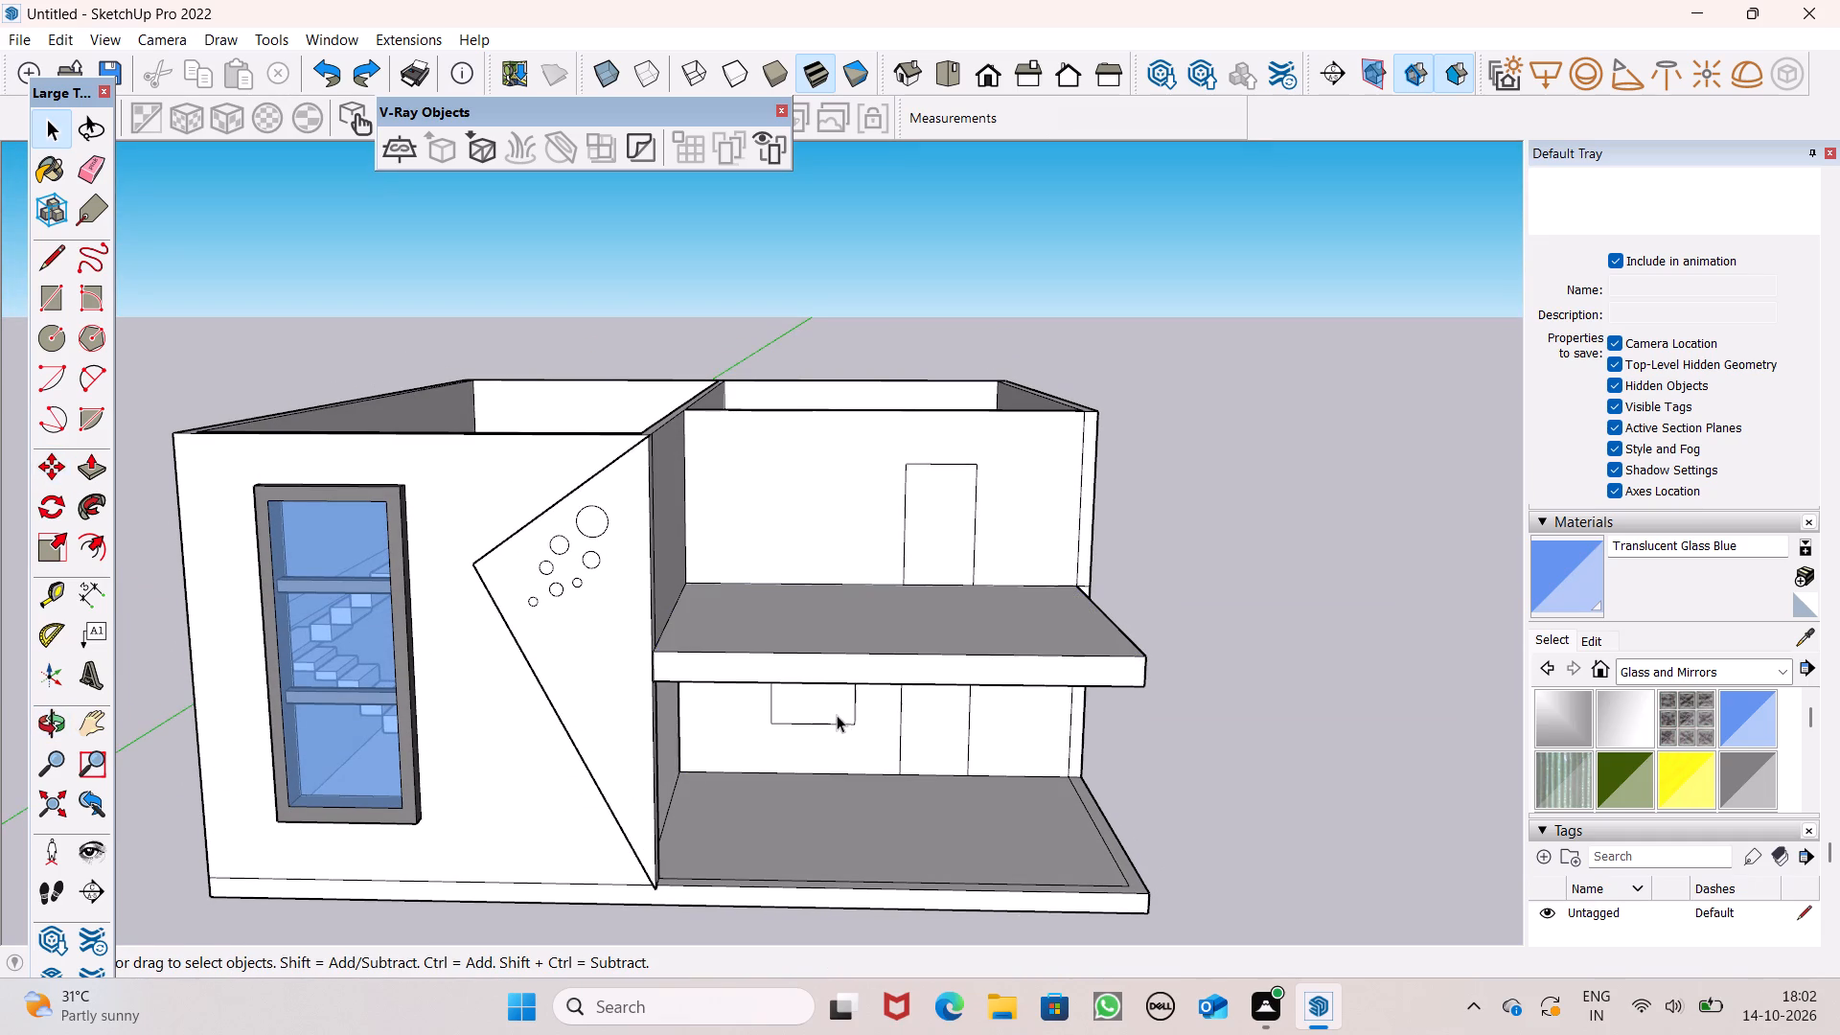
double_click(837, 715)
scroll(843, 626, "up", 1)
key("m")
key("Return")
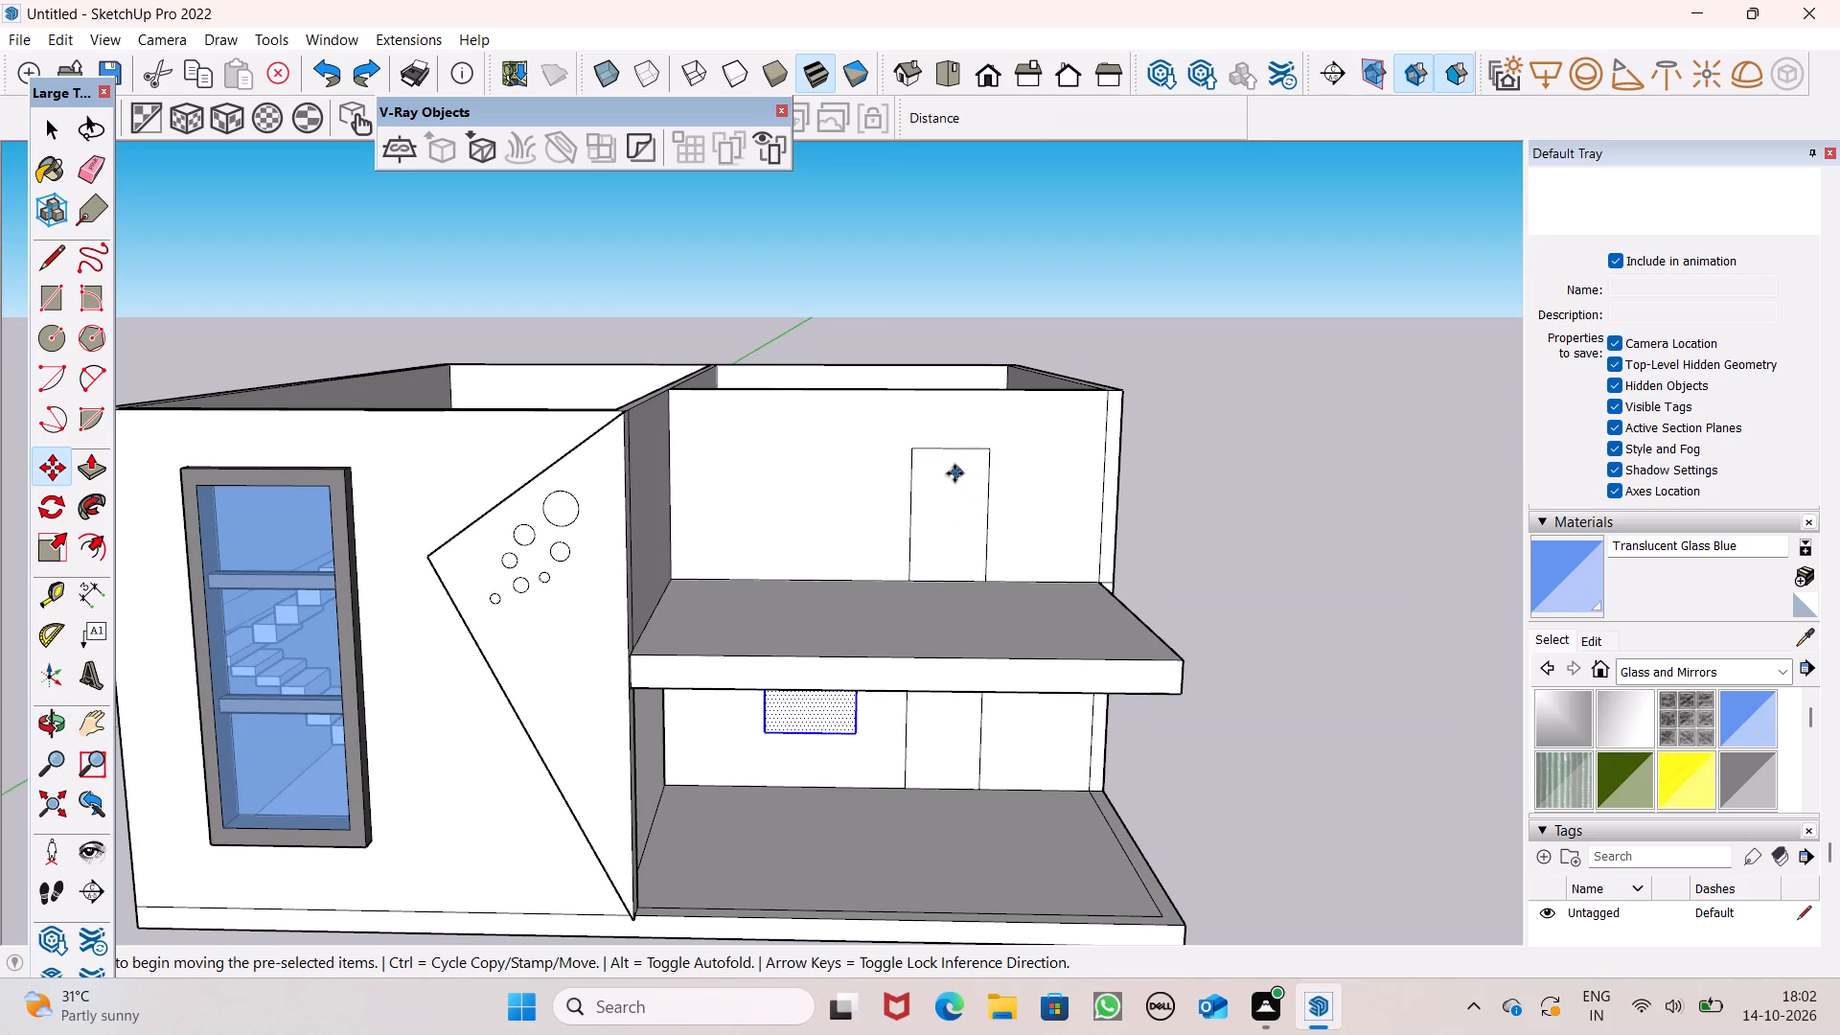
left_click_drag(860, 729, 879, 614)
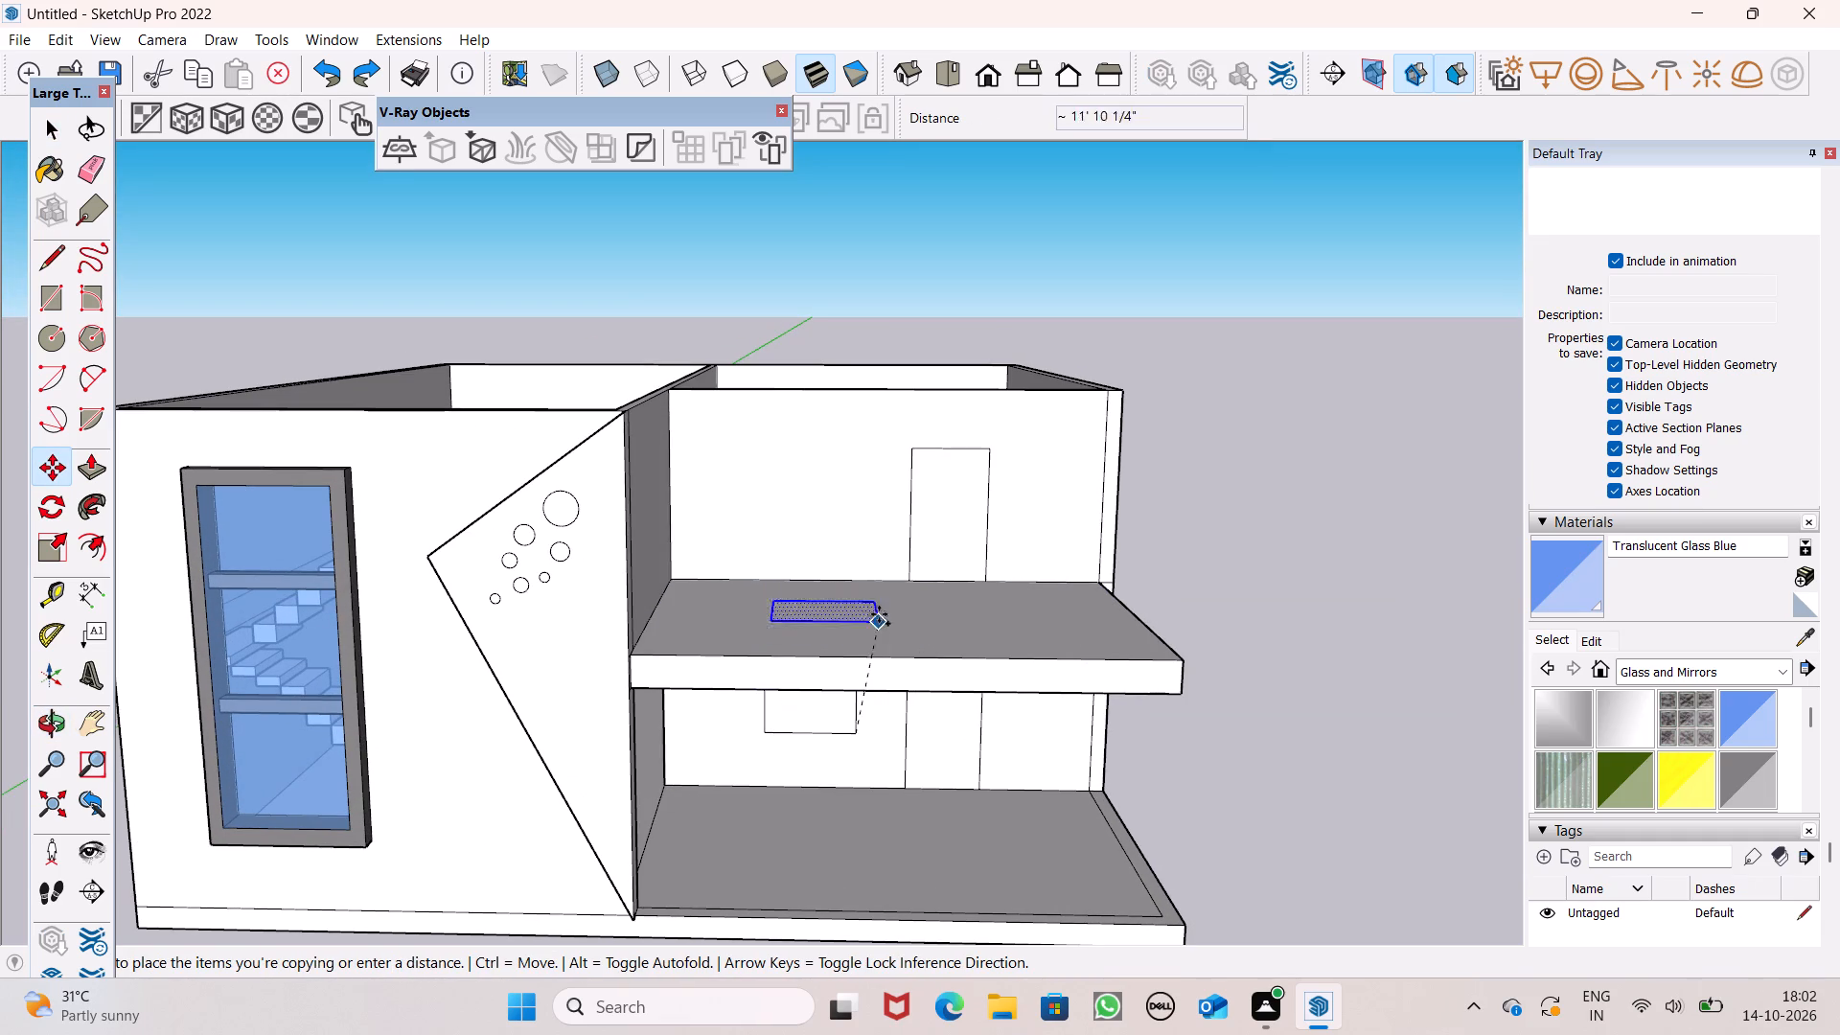
left_click_drag(879, 614, 850, 515)
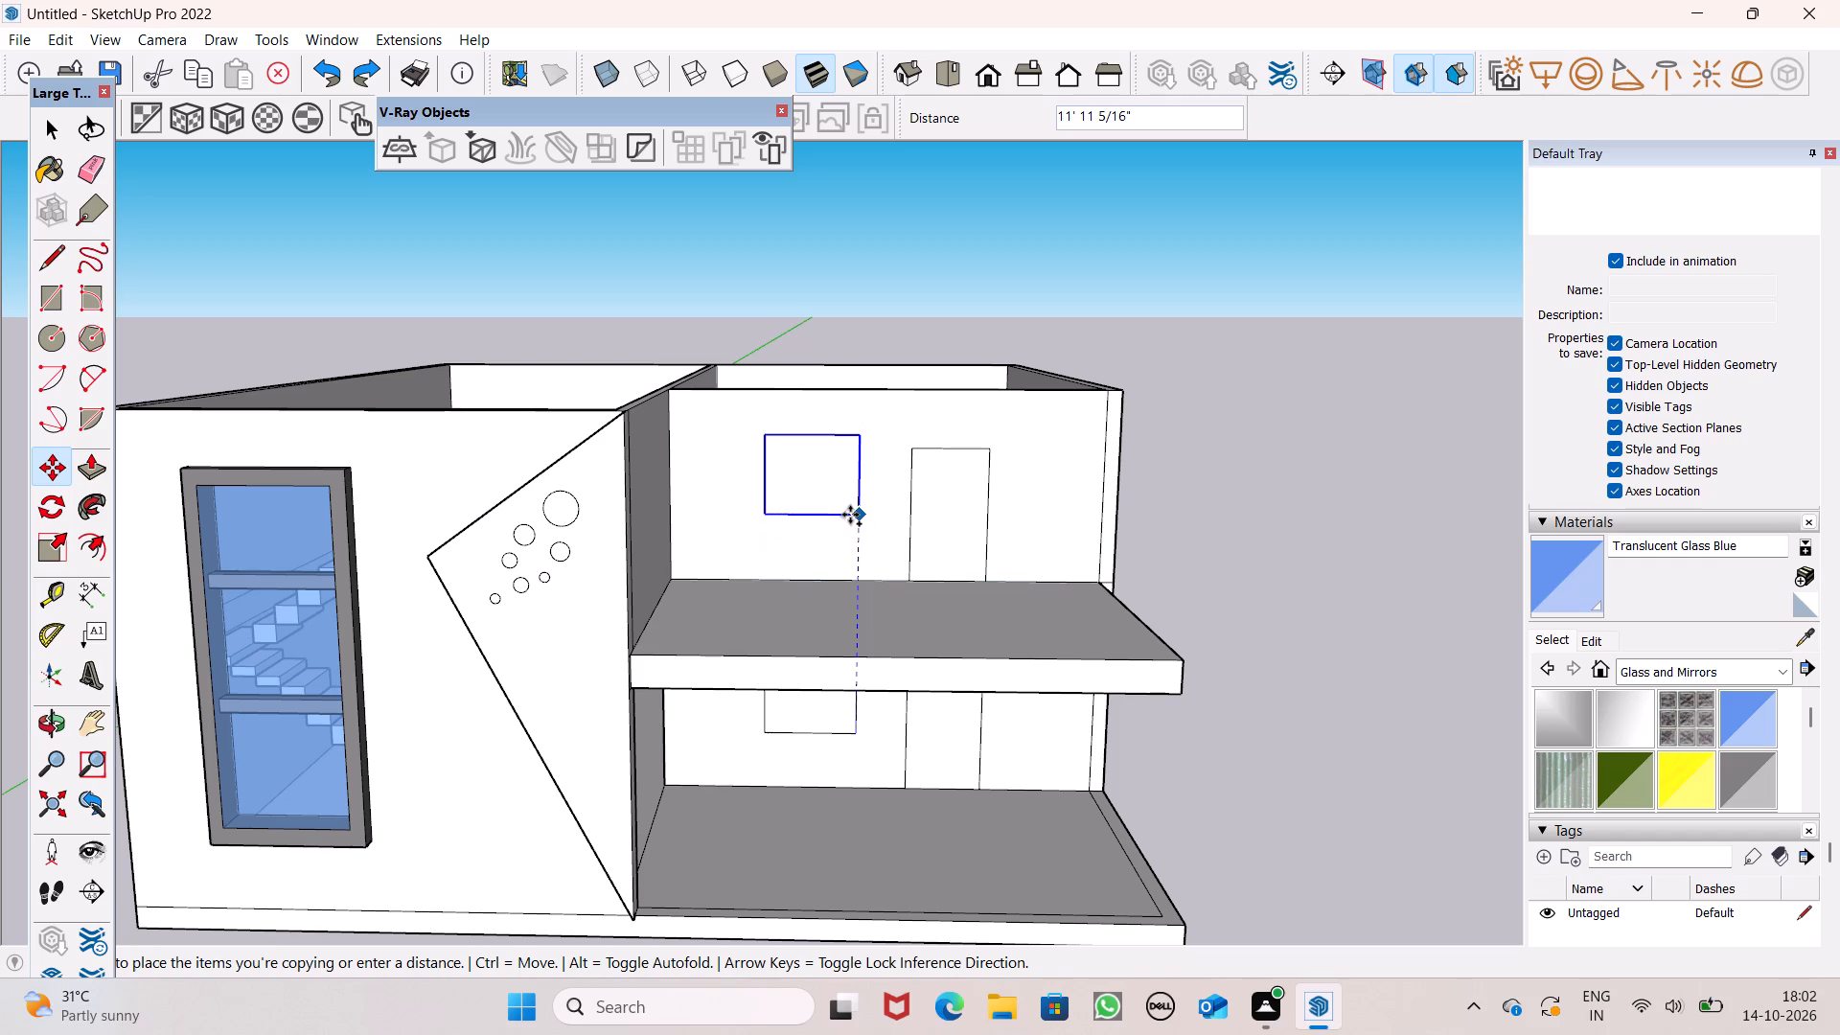
left_click_drag(850, 515, 850, 519)
key("space")
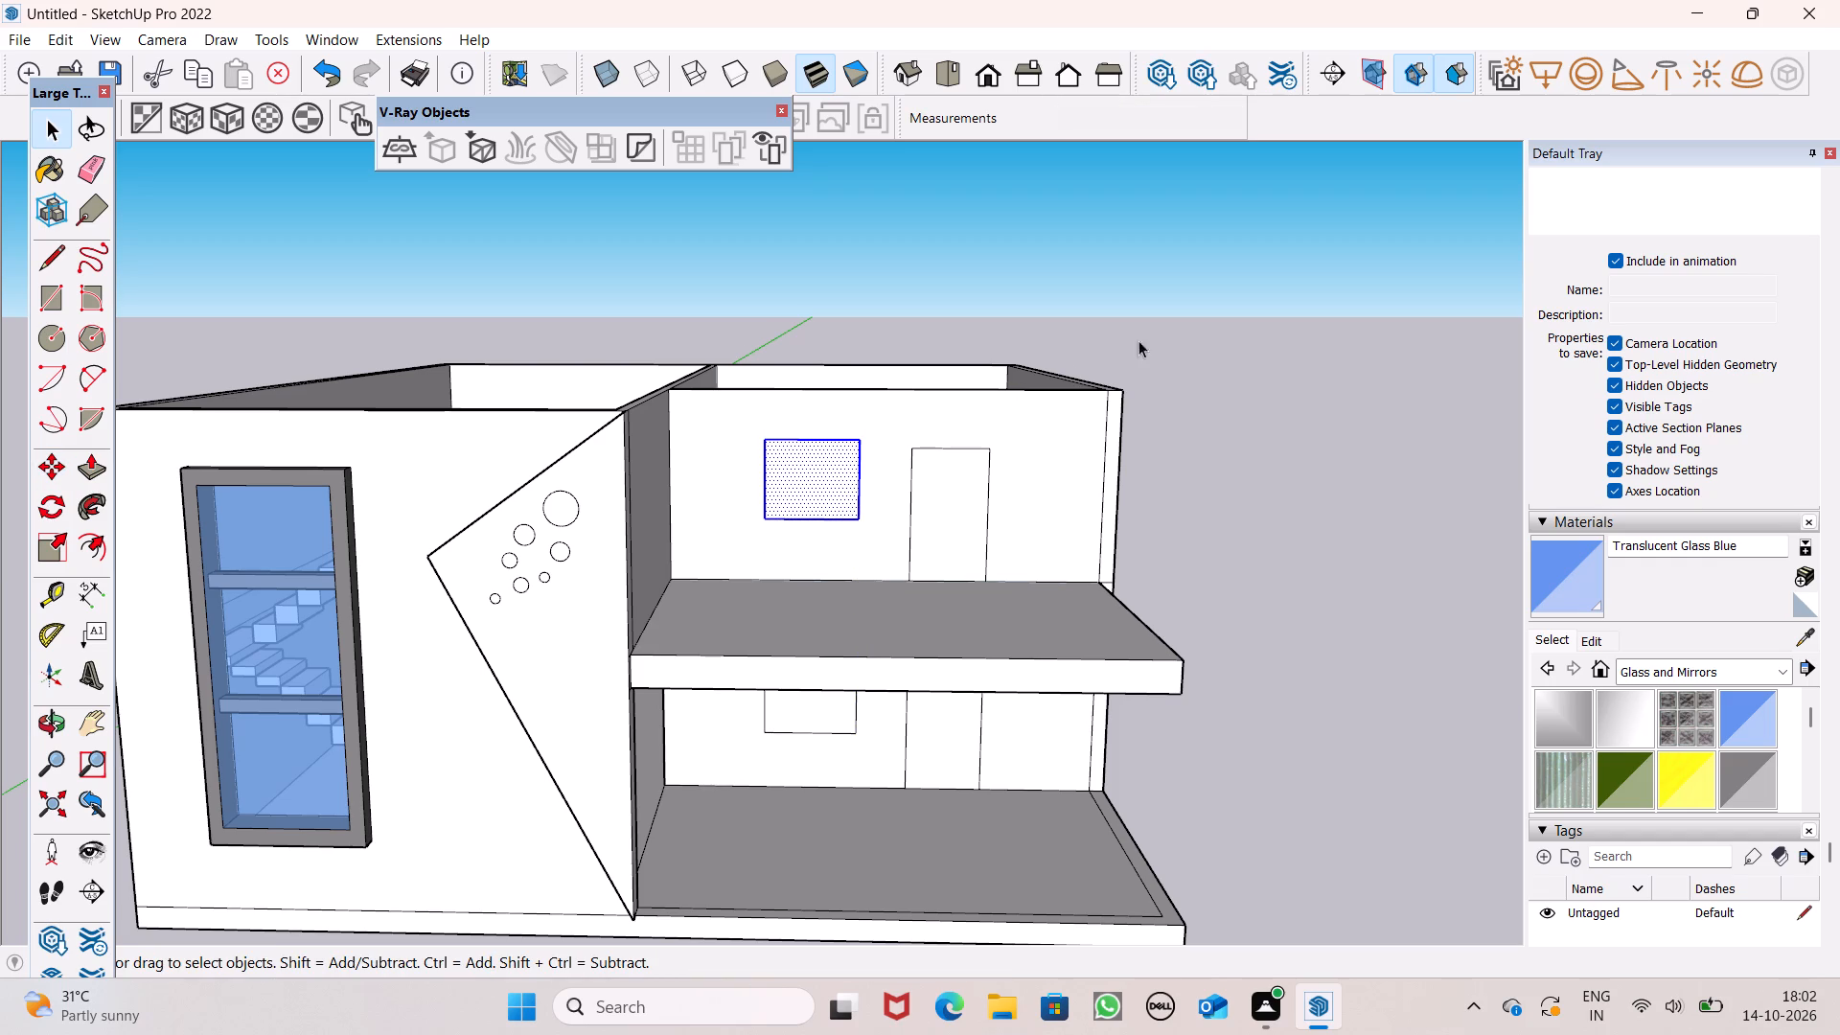
left_click(1185, 312)
Push the upper-floor door rectangle through the wall to cut a door opening.
scroll(1026, 525, "up", 2)
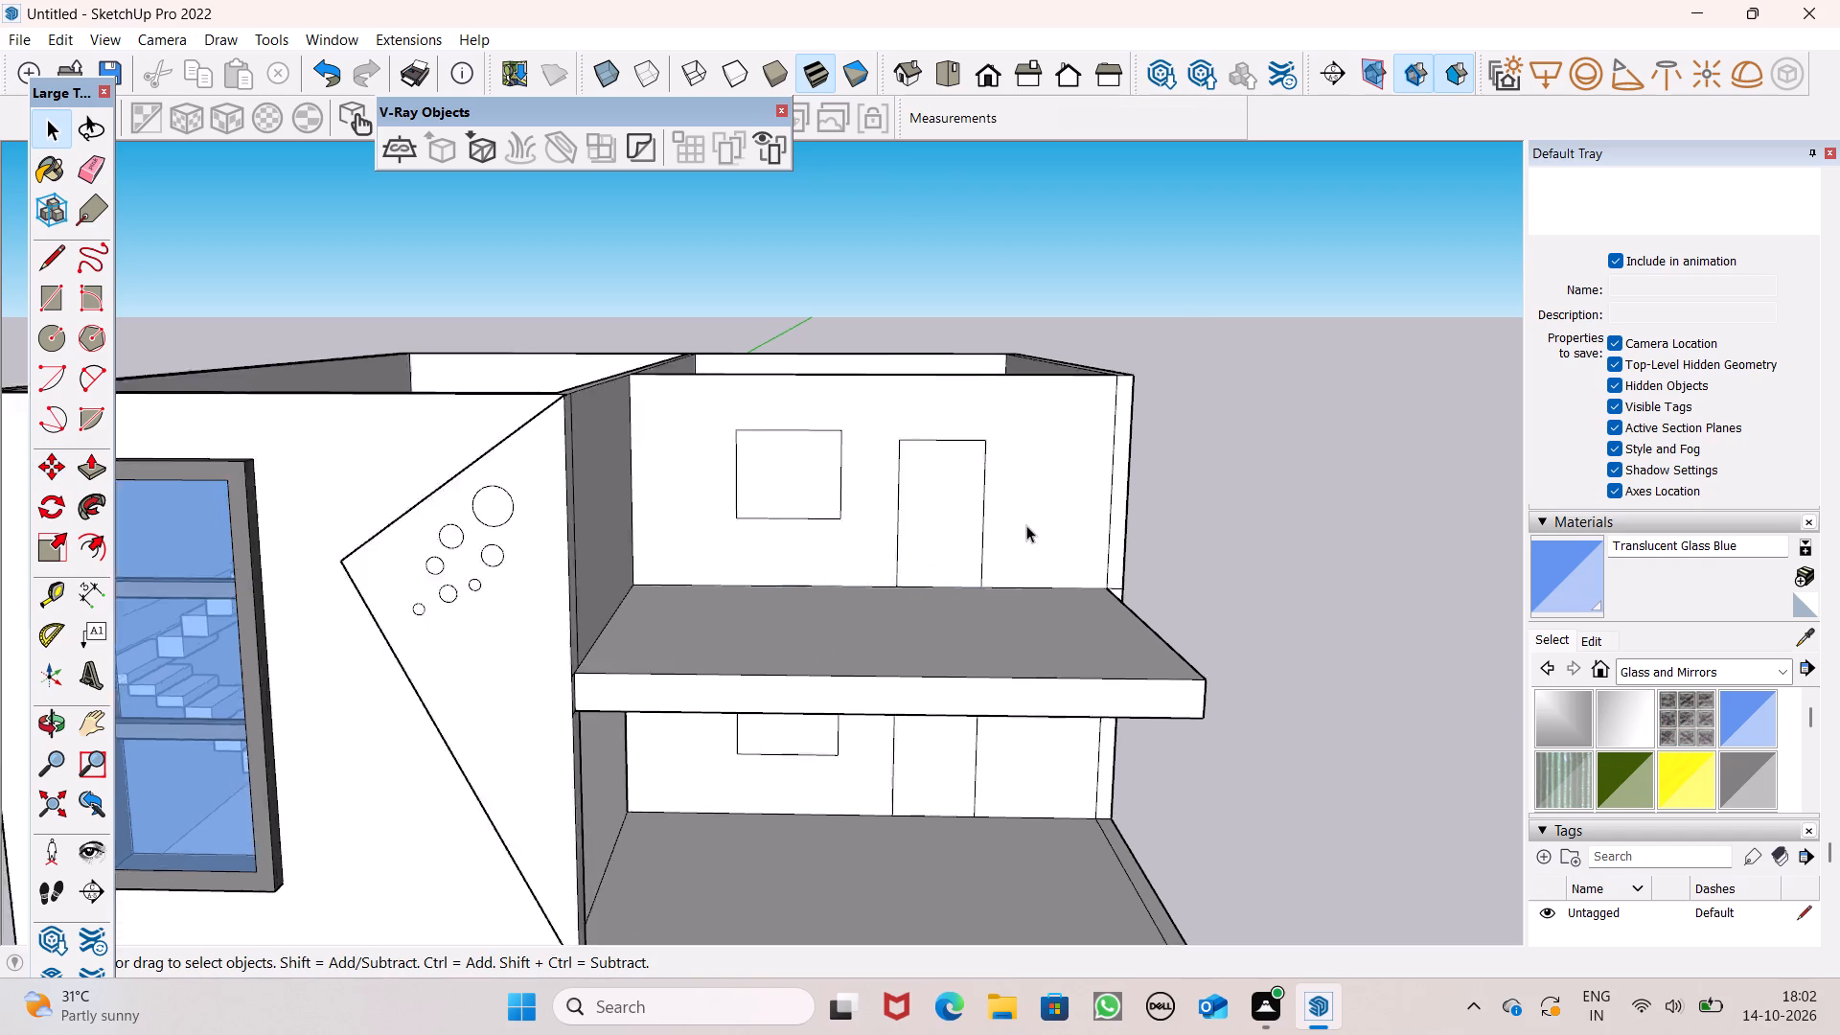
scroll(1026, 525, "up", 4)
scroll(977, 473, "down", 4)
middle_click_drag(994, 558, 966, 657)
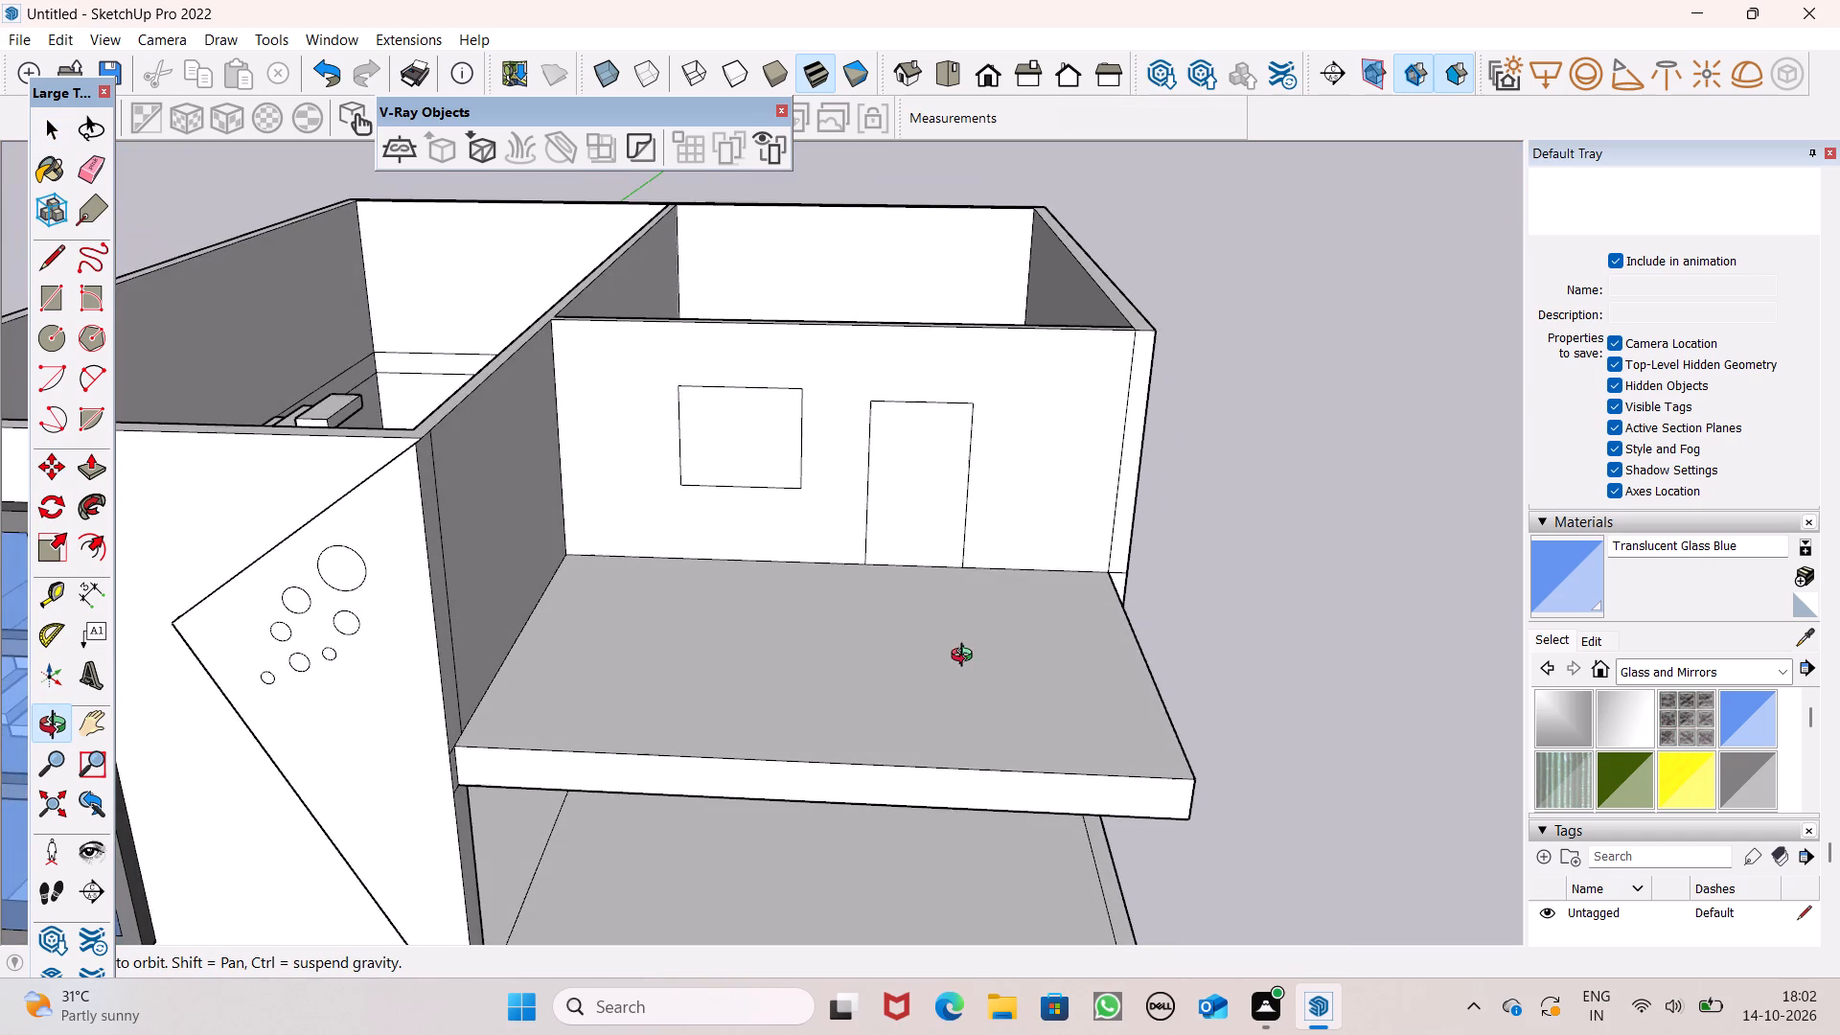
middle_click_drag(966, 657, 960, 631)
scroll(935, 445, "up", 5)
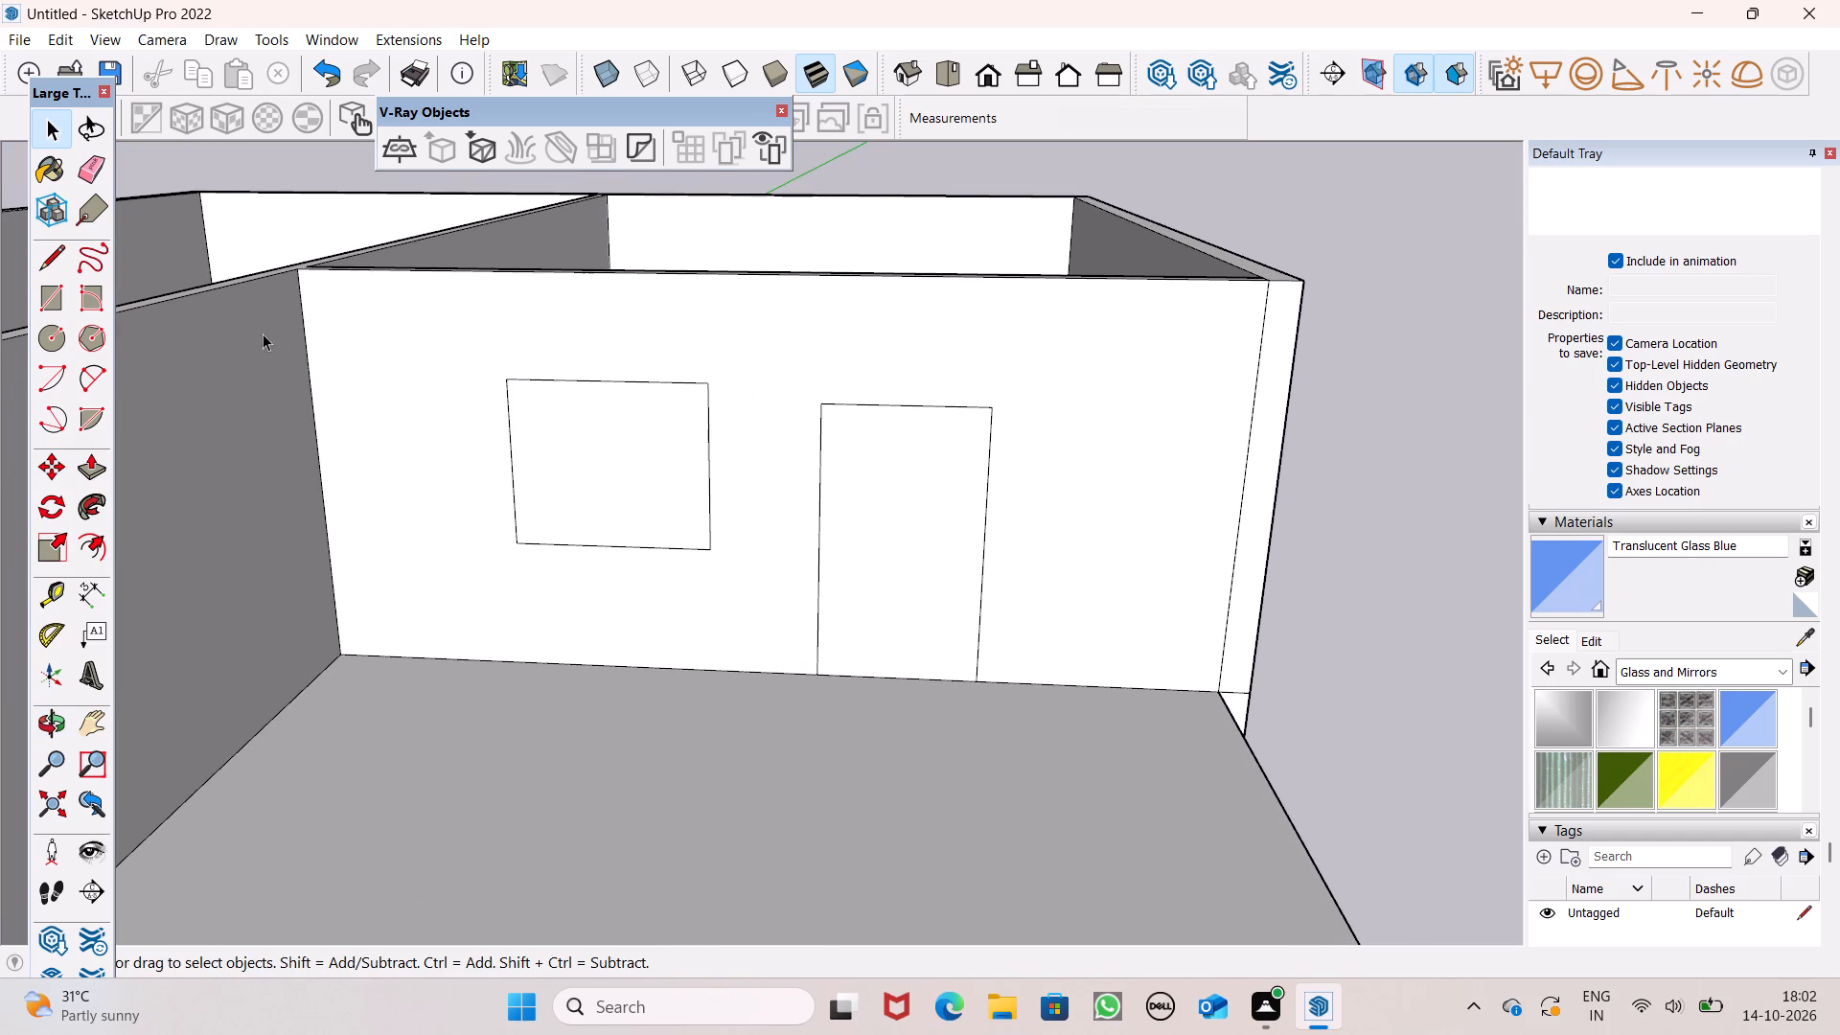
left_click(85, 472)
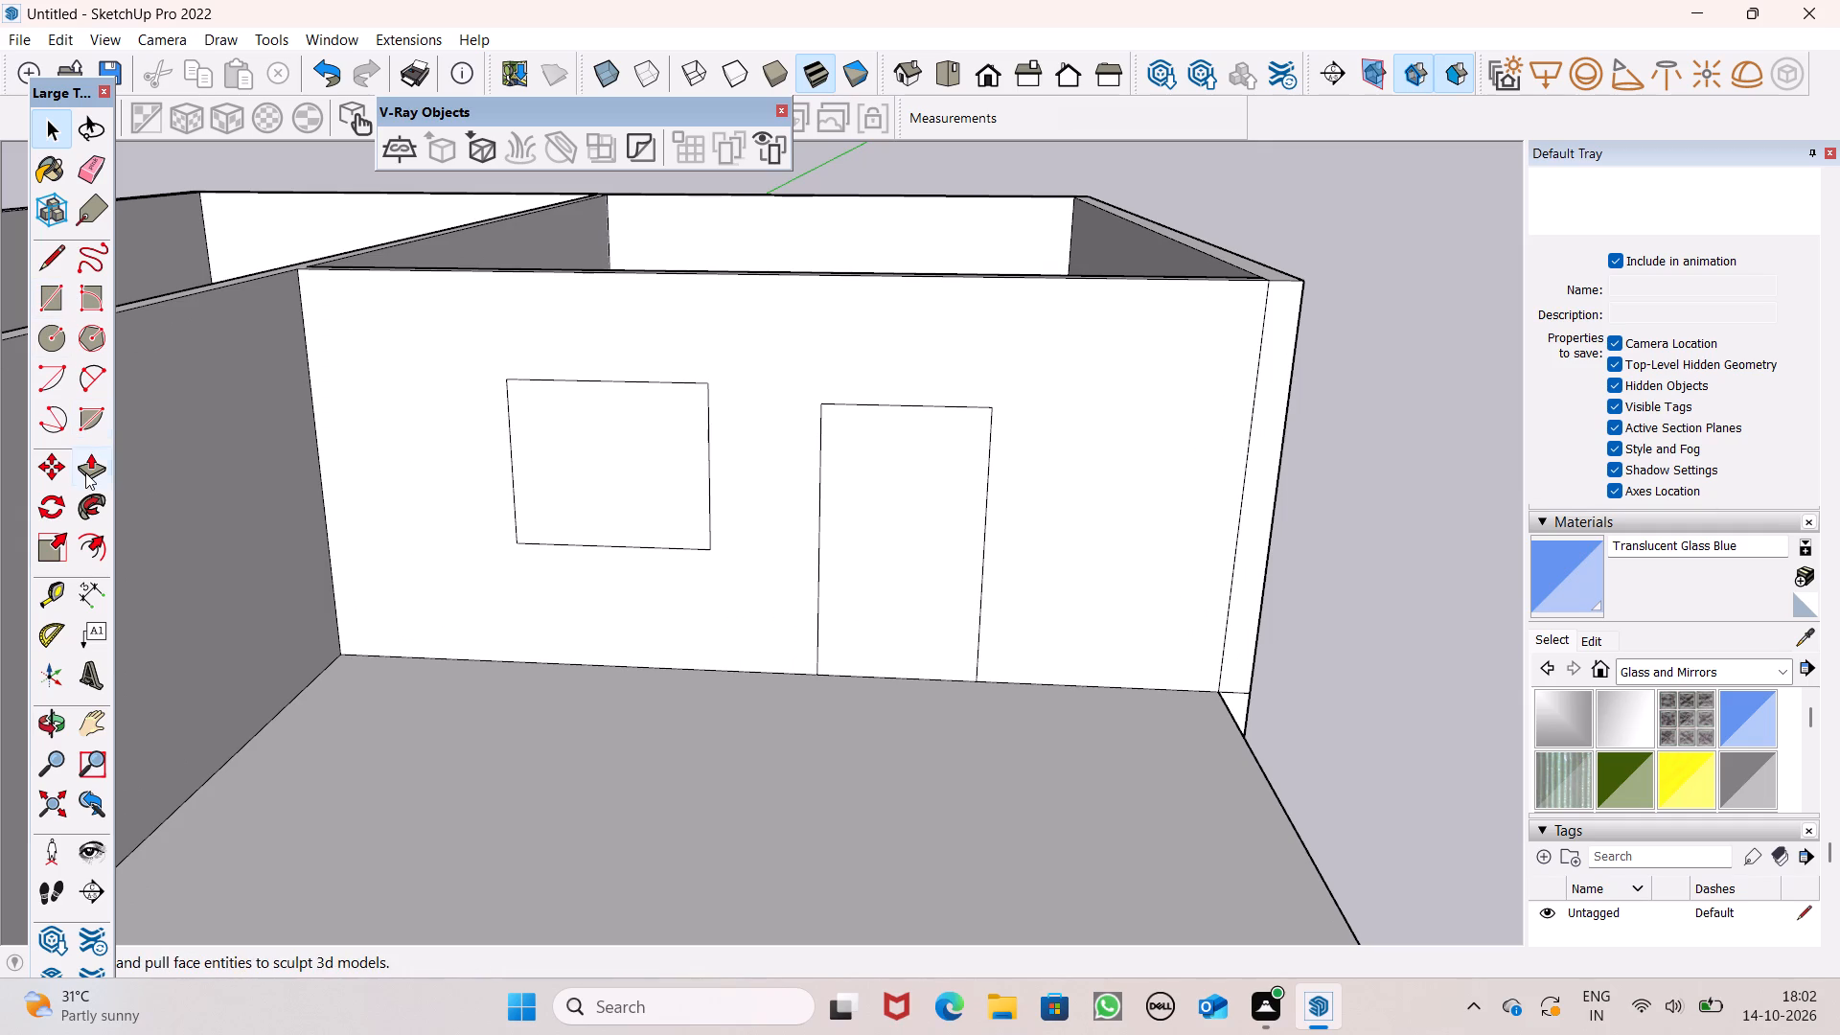
left_click_drag(863, 650, 872, 610)
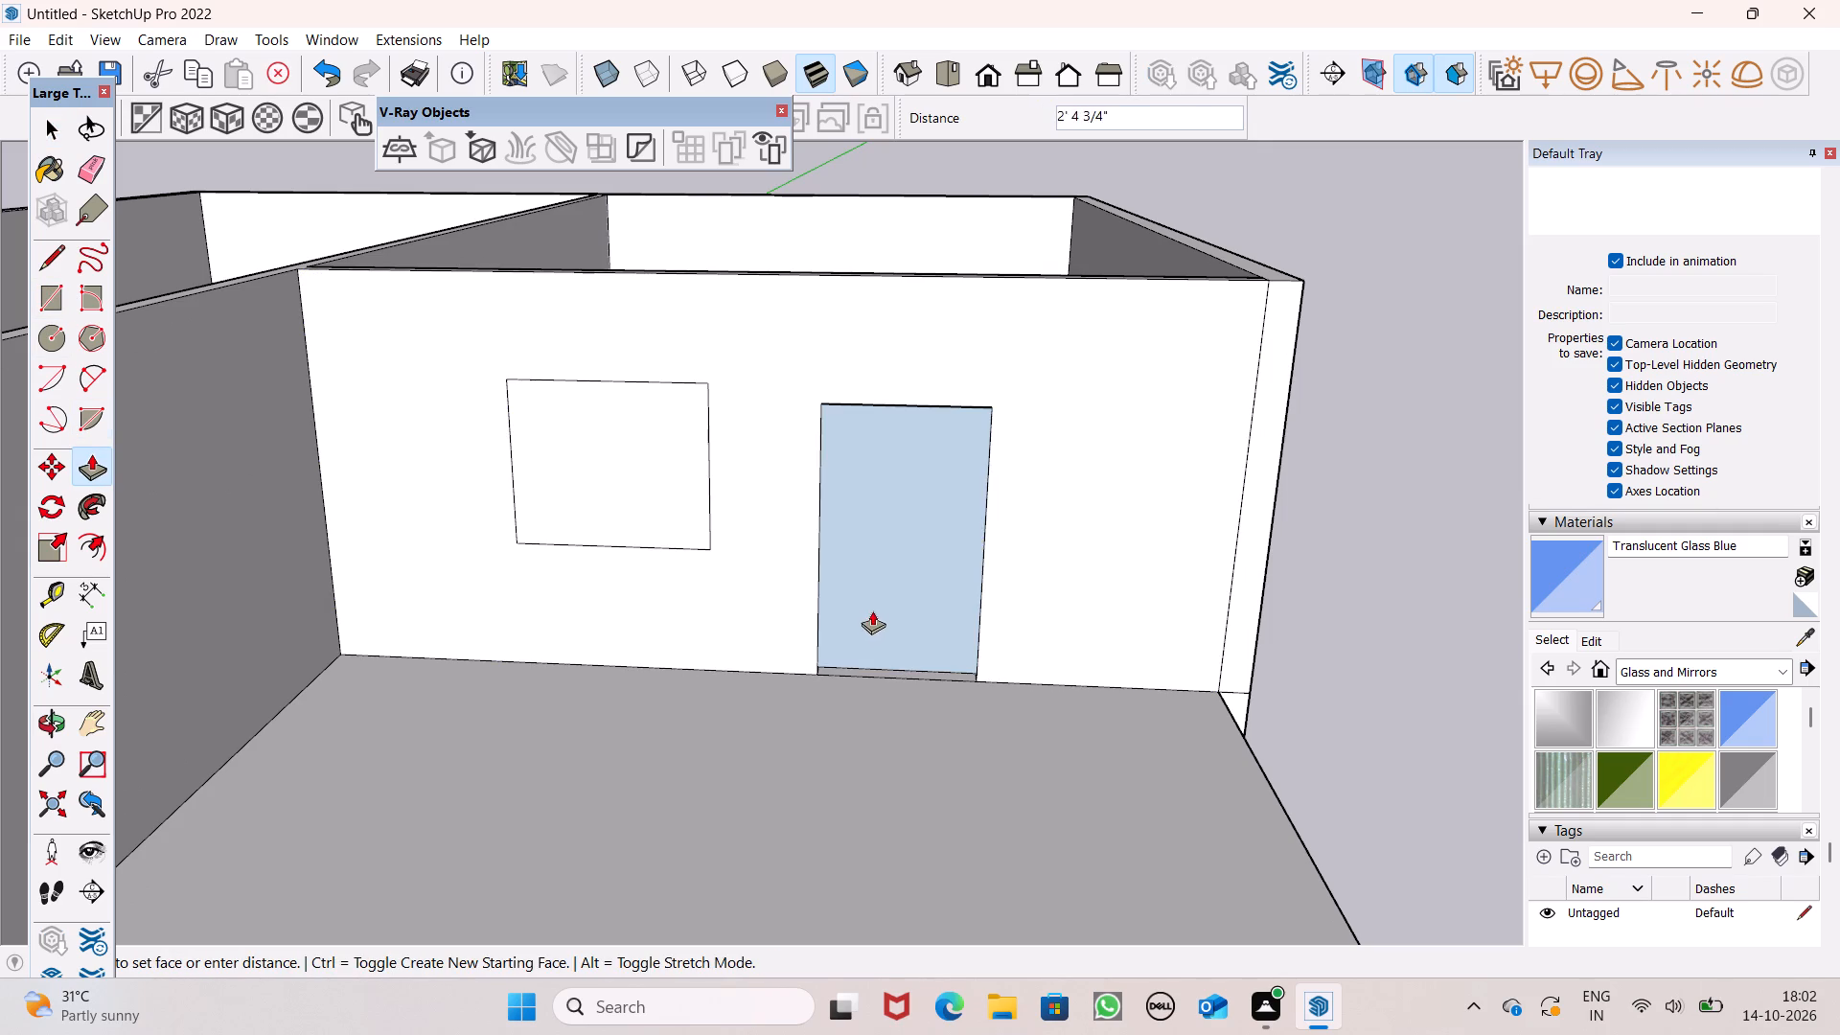
left_click_drag(872, 610, 885, 598)
Push the upper-floor window rectangle 6" through the wall to cut a window opening, undoing the first push.
left_click_drag(598, 509, 720, 467)
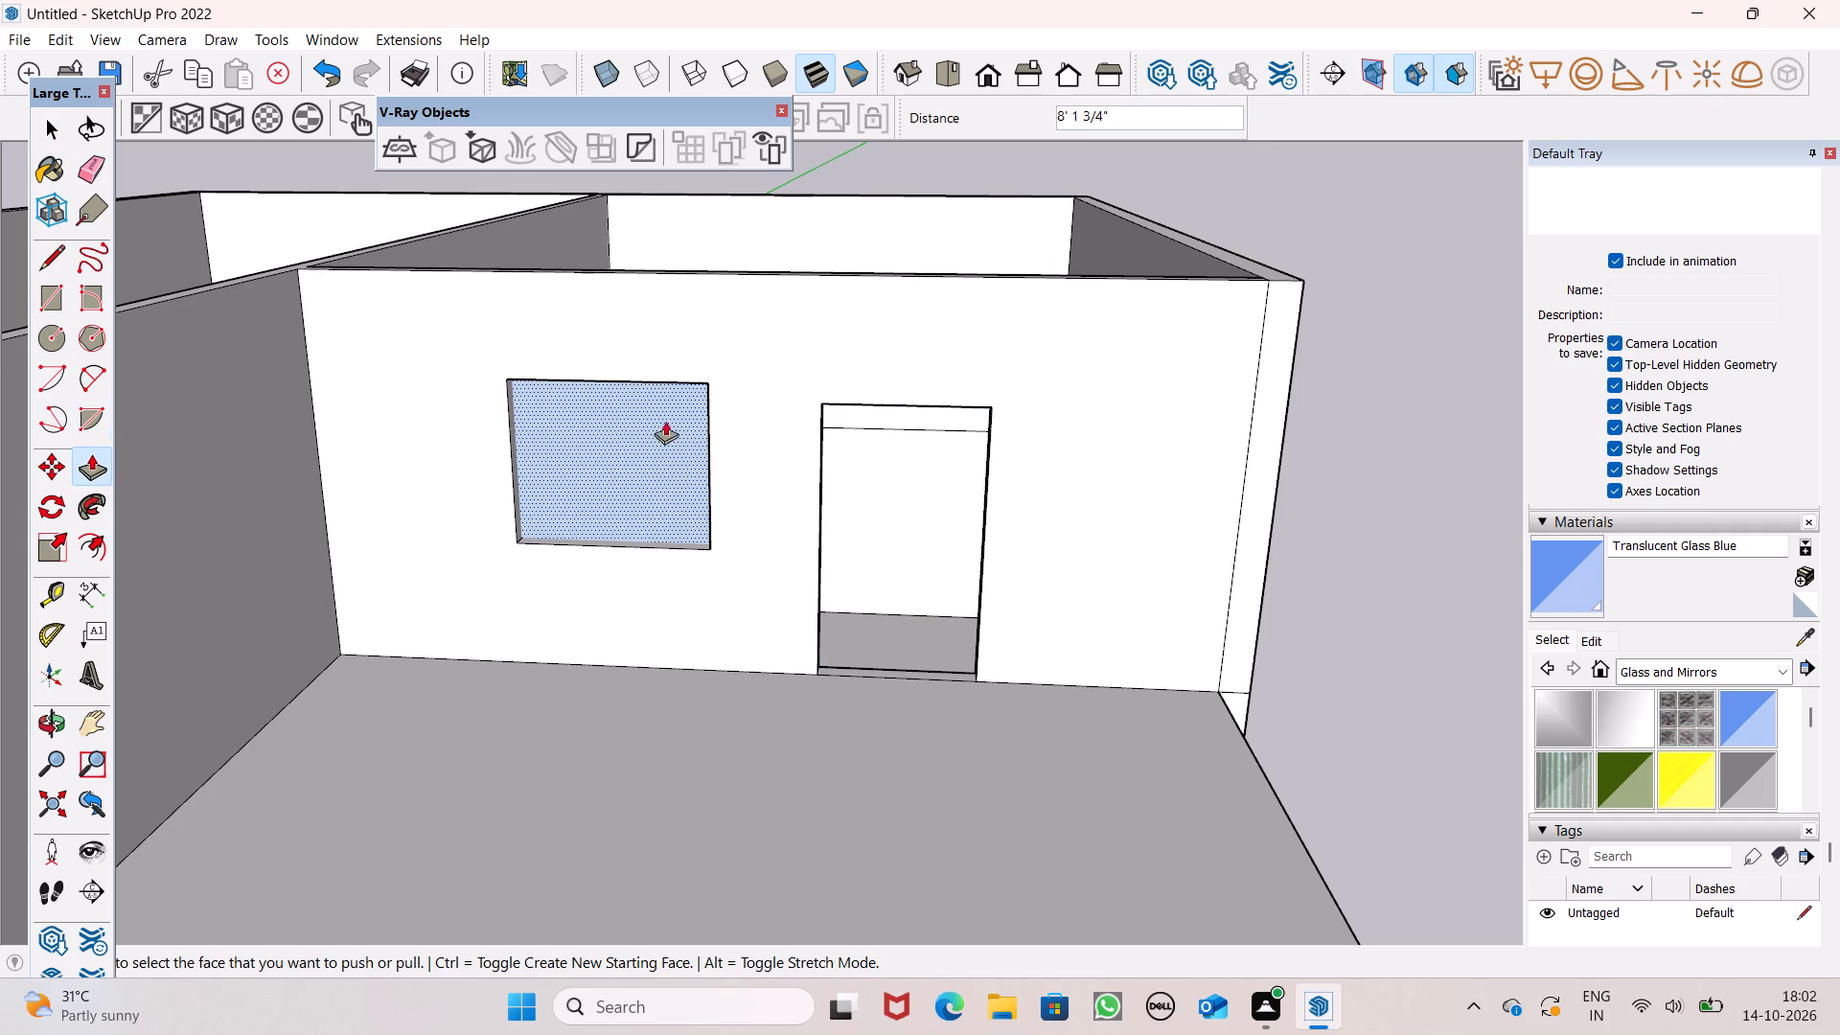
key("ctrl+z")
left_click_drag(606, 517, 635, 494)
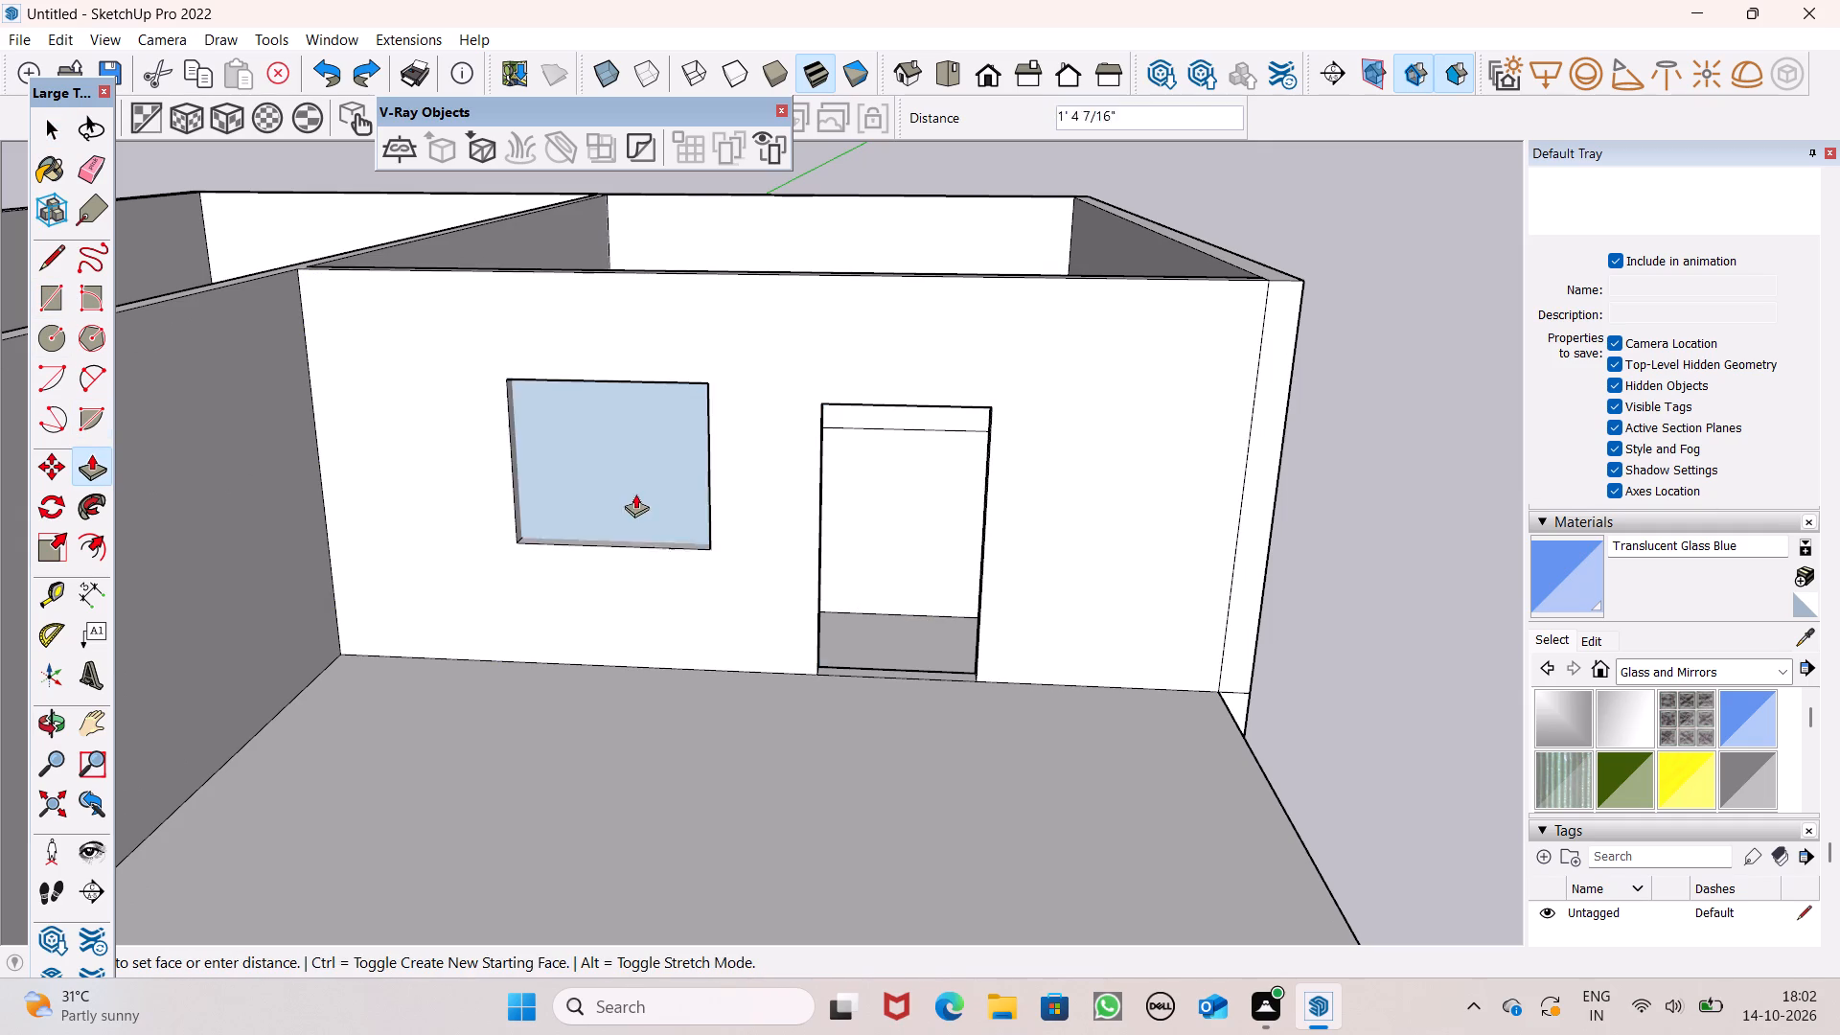
left_click_drag(635, 494, 690, 459)
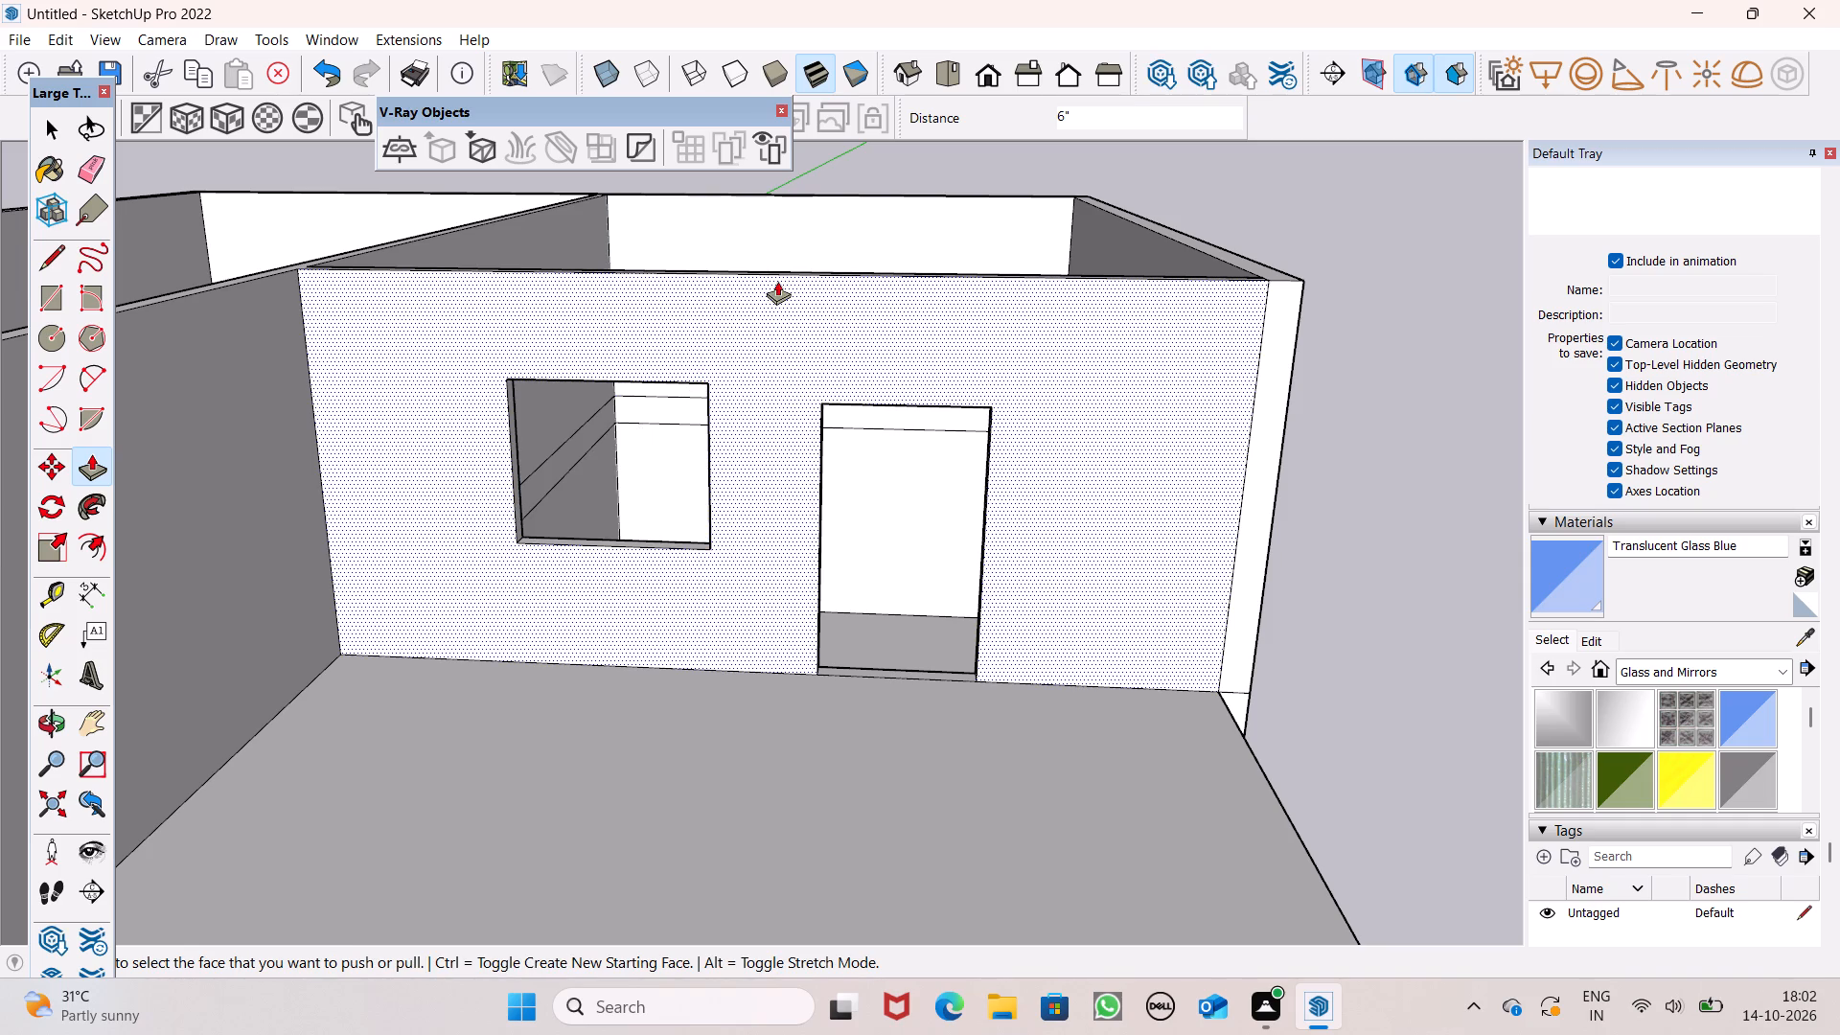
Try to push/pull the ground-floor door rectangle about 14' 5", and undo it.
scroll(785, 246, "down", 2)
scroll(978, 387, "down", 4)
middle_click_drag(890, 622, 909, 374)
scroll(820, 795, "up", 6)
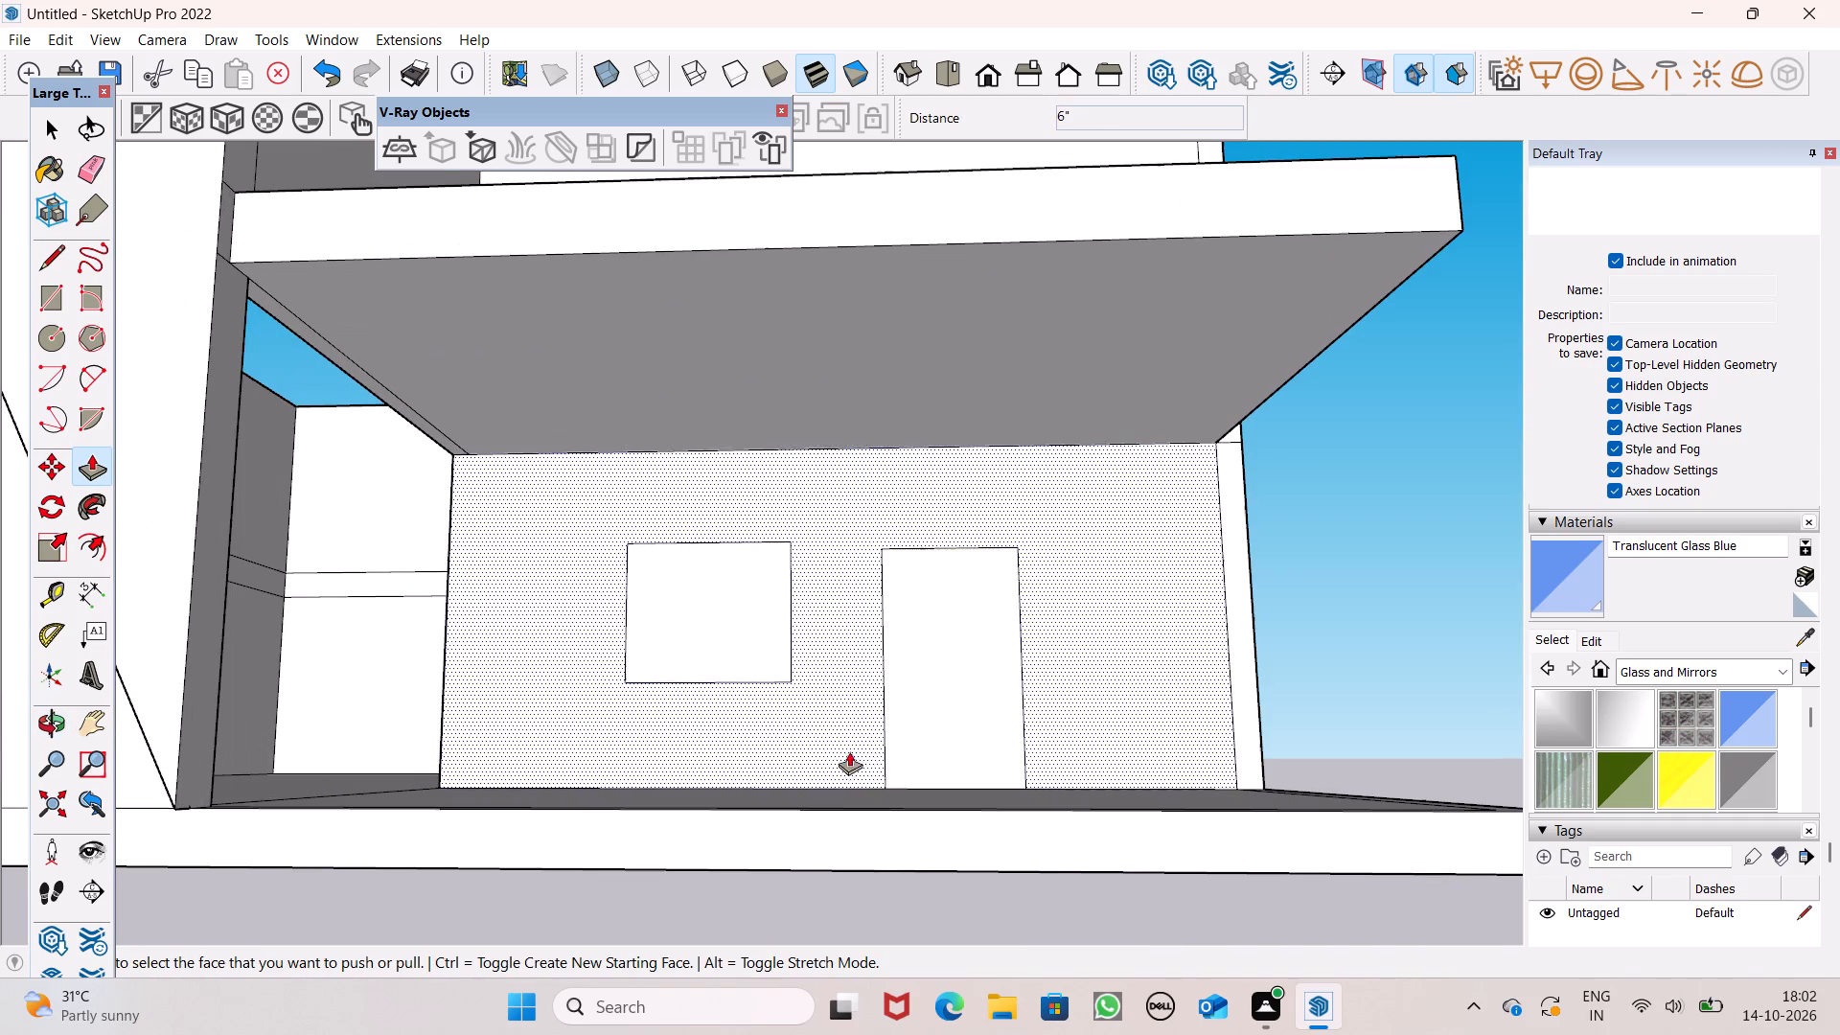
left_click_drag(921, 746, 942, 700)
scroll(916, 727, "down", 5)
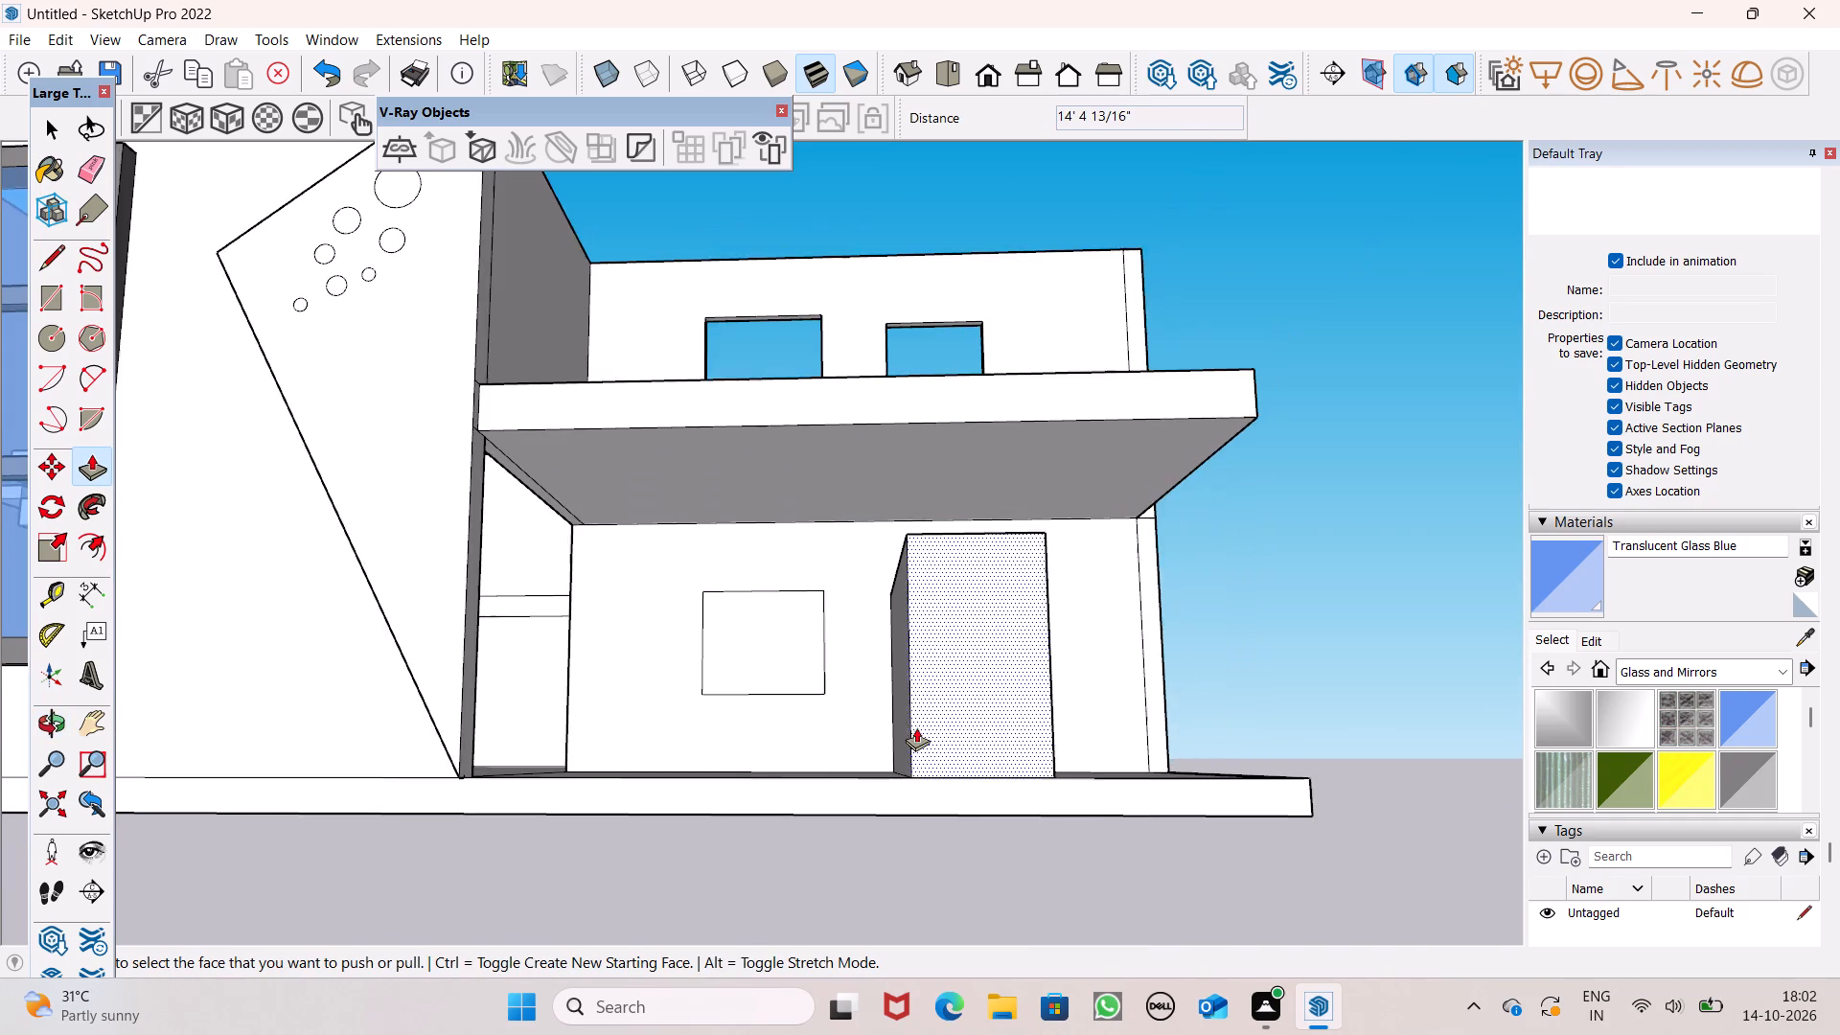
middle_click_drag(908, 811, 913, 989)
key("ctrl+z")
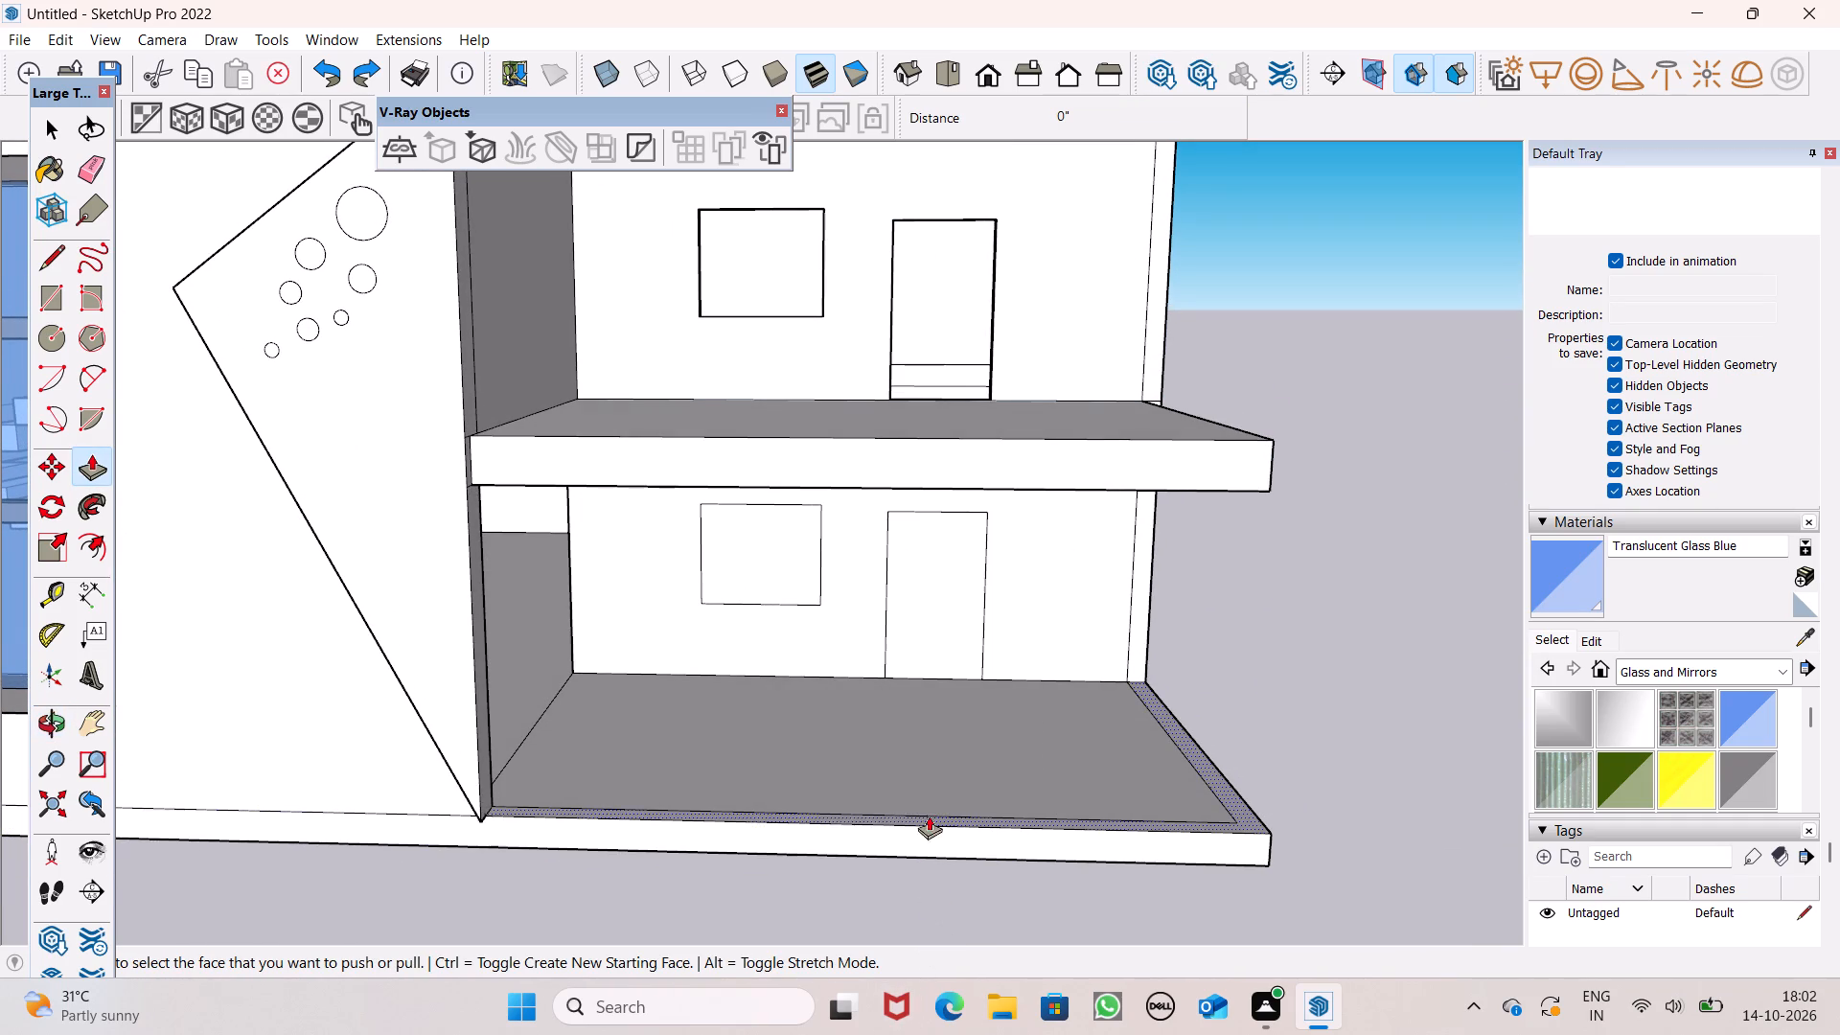
Push the ground-floor window and door rectangles 6" through the porch wall to cut both openings.
scroll(862, 540, "up", 1)
scroll(857, 458, "up", 5)
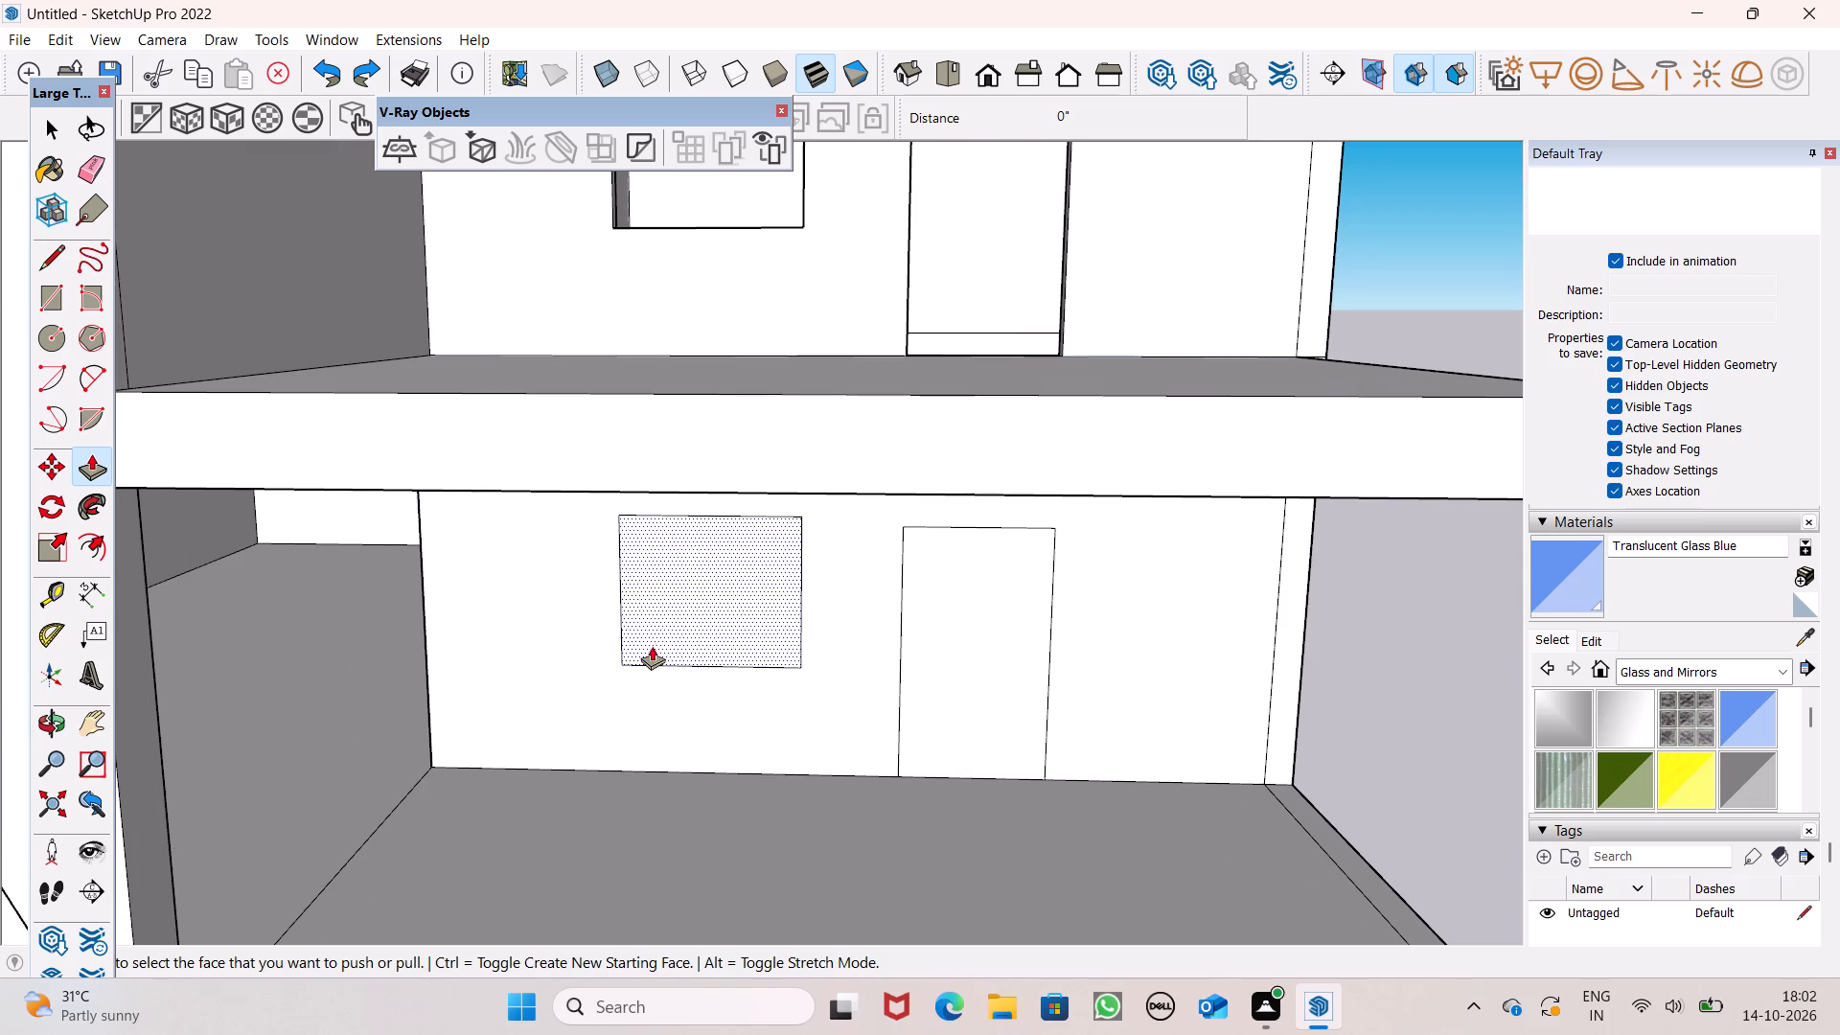
left_click_drag(706, 641, 771, 603)
left_click_drag(934, 762, 939, 731)
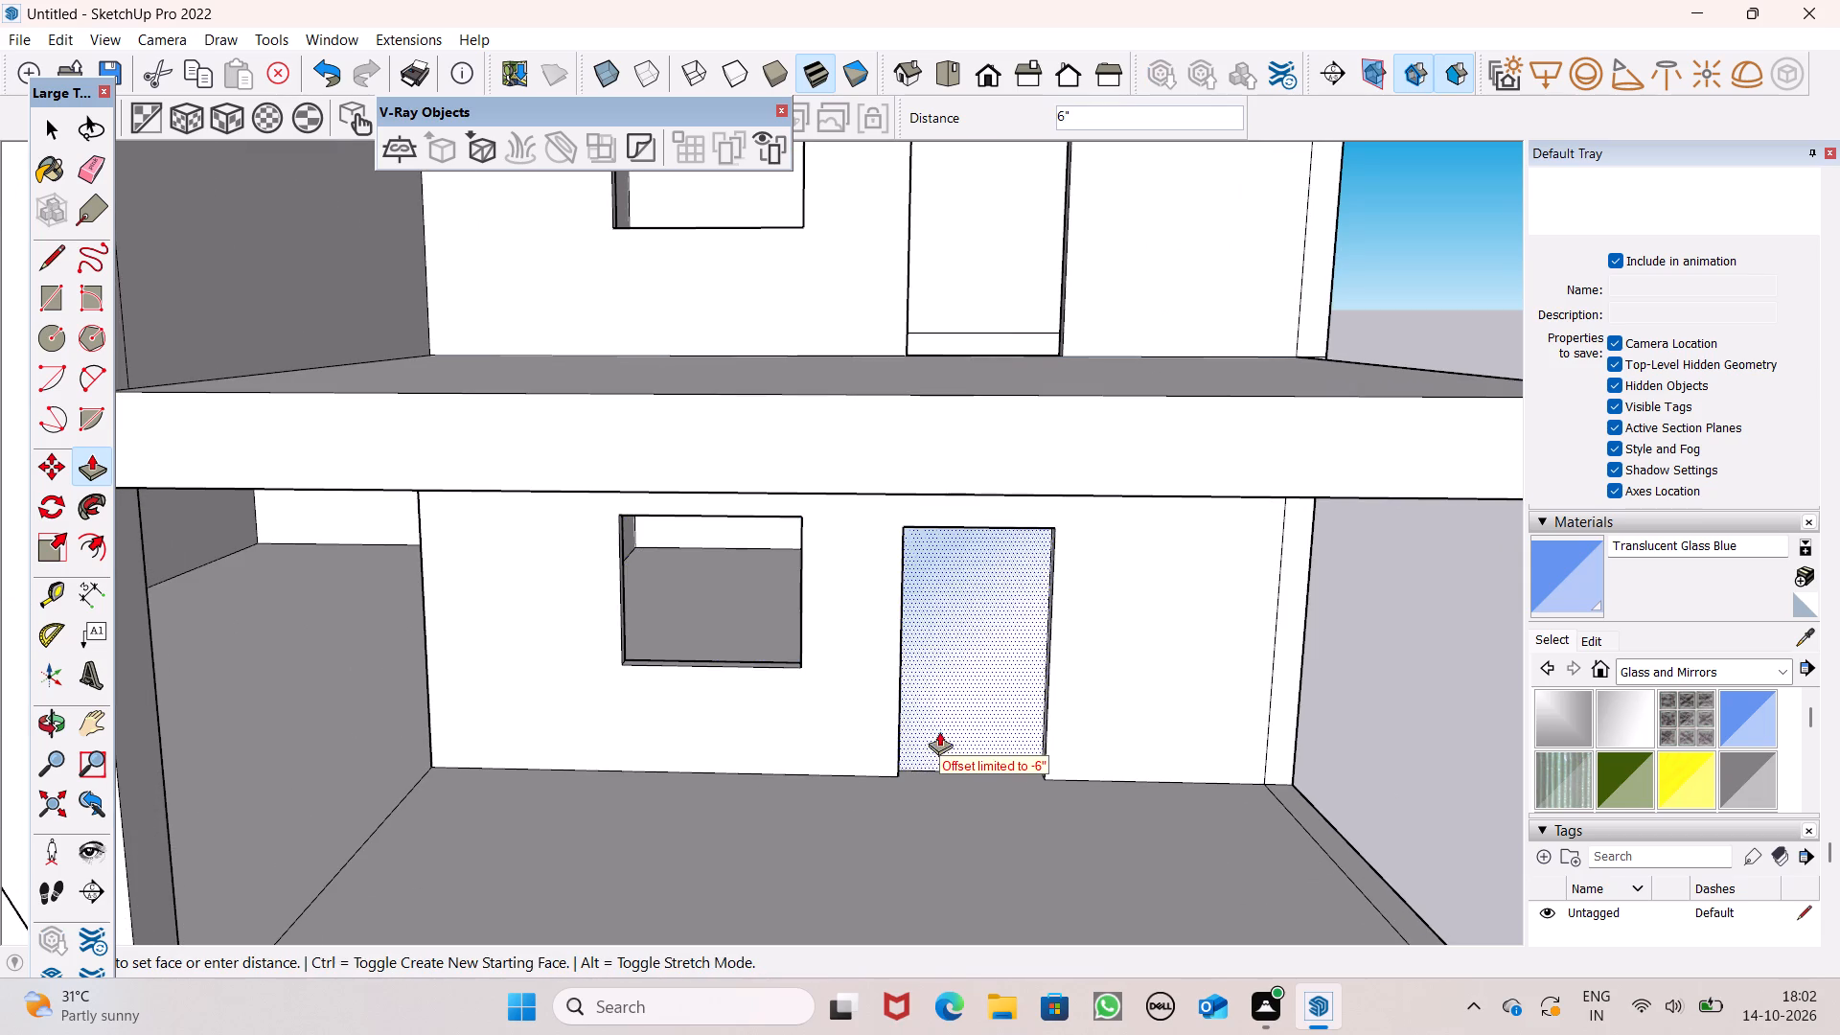
left_click_drag(939, 731, 964, 665)
Trace a short line over the slab-level edge inside the wall with the openings to close the room's upper-floor face.
scroll(679, 802, "down", 5)
scroll(742, 752, "down", 3)
scroll(825, 626, "down", 1)
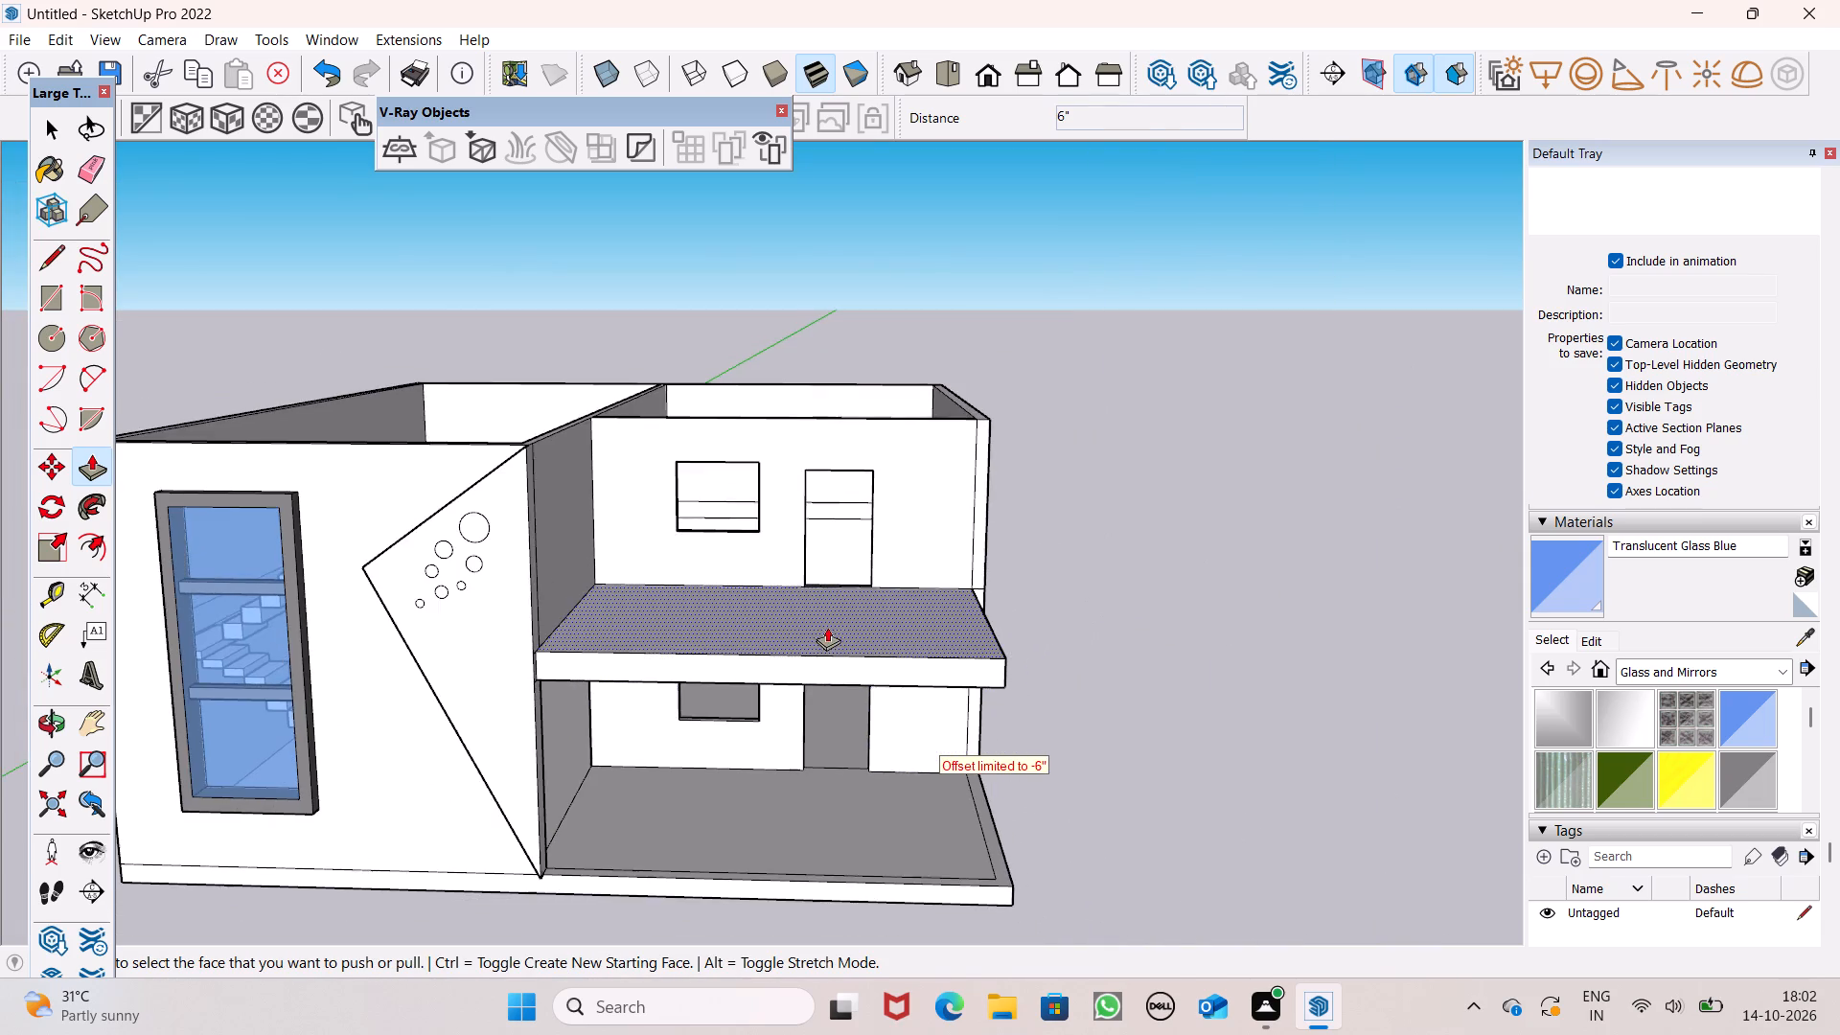
middle_click_drag(832, 637, 0, 927)
scroll(1063, 603, "up", 1)
middle_click_drag(1050, 655, 694, 804)
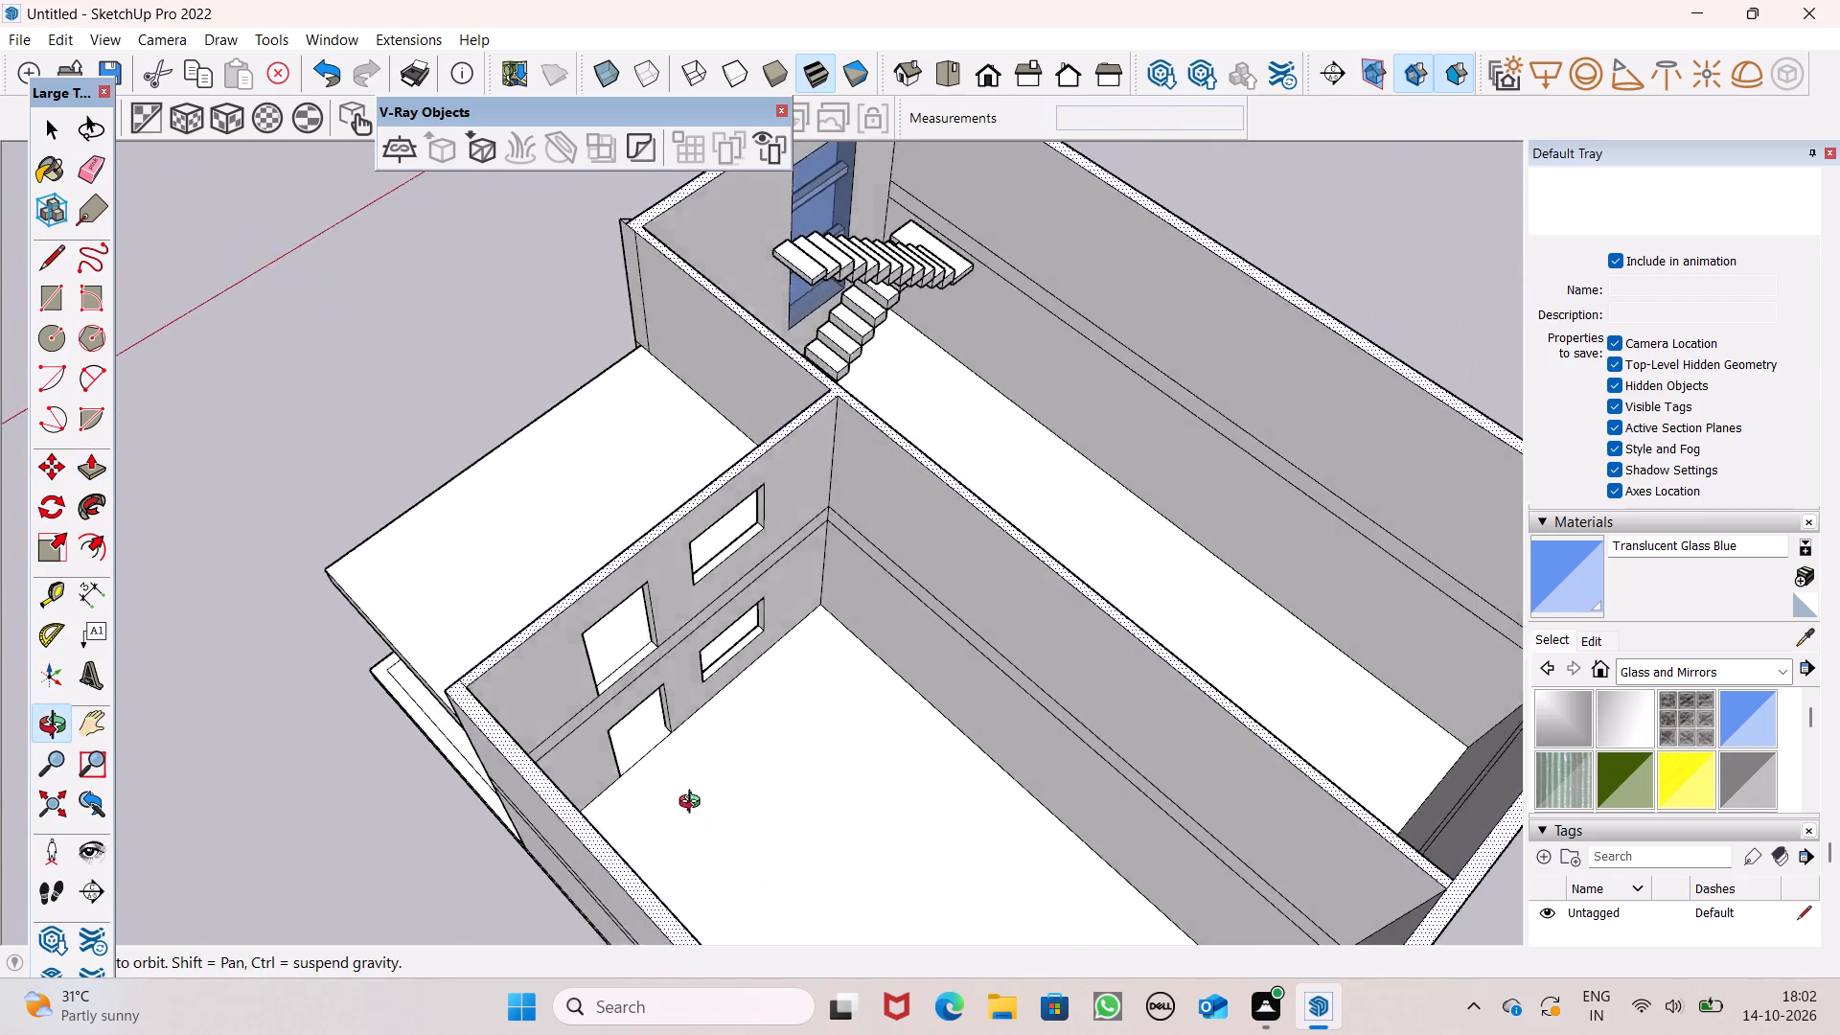
middle_click_drag(694, 804, 558, 780)
middle_click(550, 776)
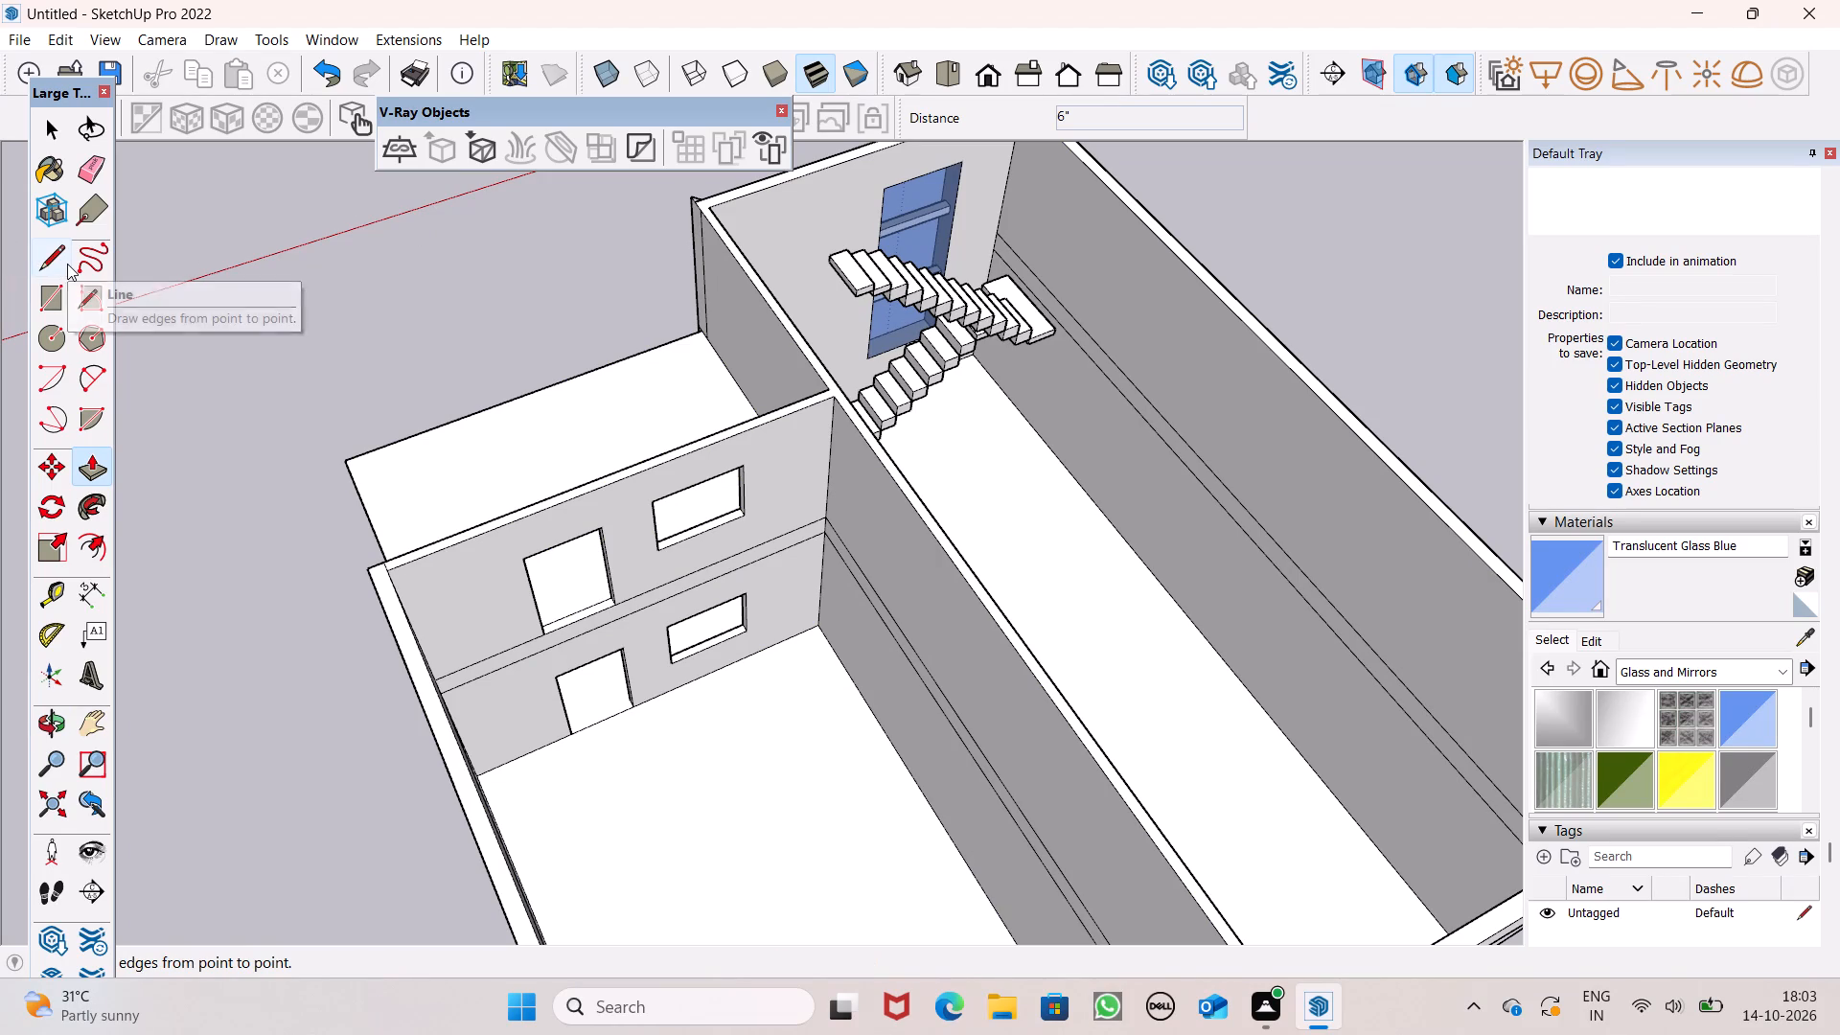
left_click(61, 264)
scroll(472, 699, "up", 5)
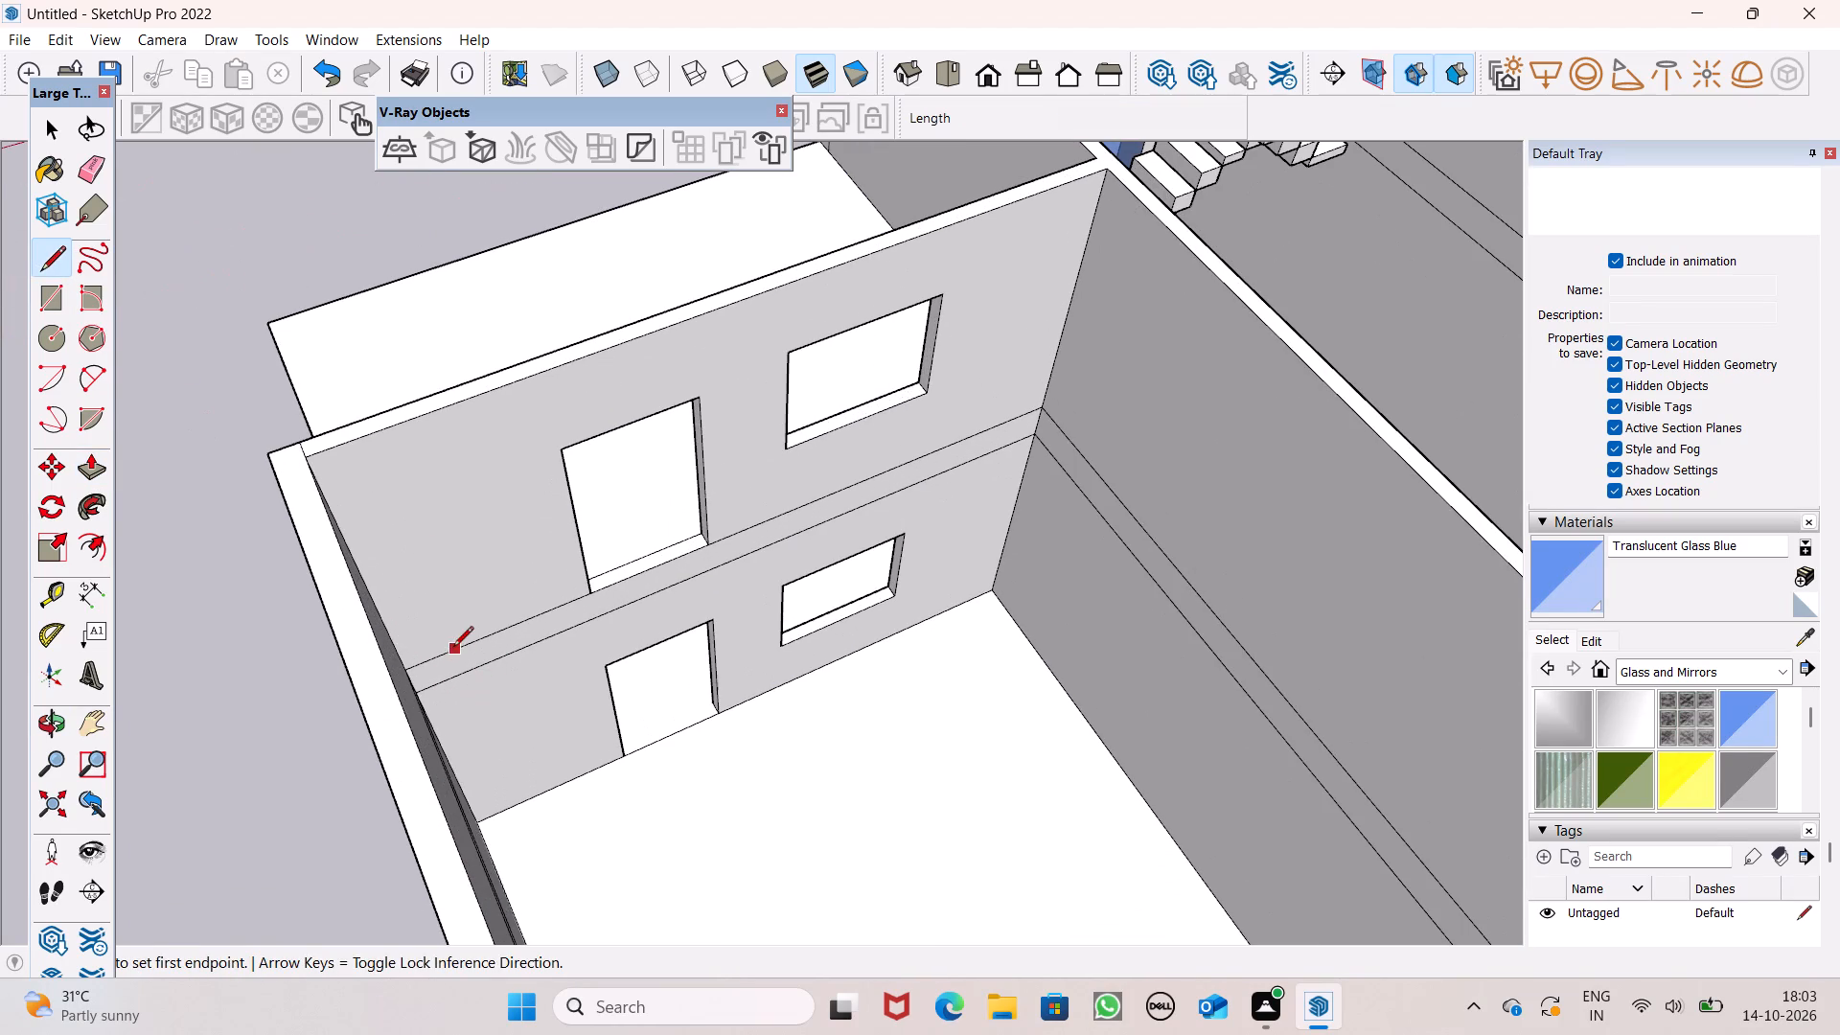
left_click(452, 648)
left_click(501, 634)
scroll(535, 551, "down", 6)
middle_click_drag(421, 678, 1078, 651)
middle_click_drag(793, 738, 1369, 439)
key("space")
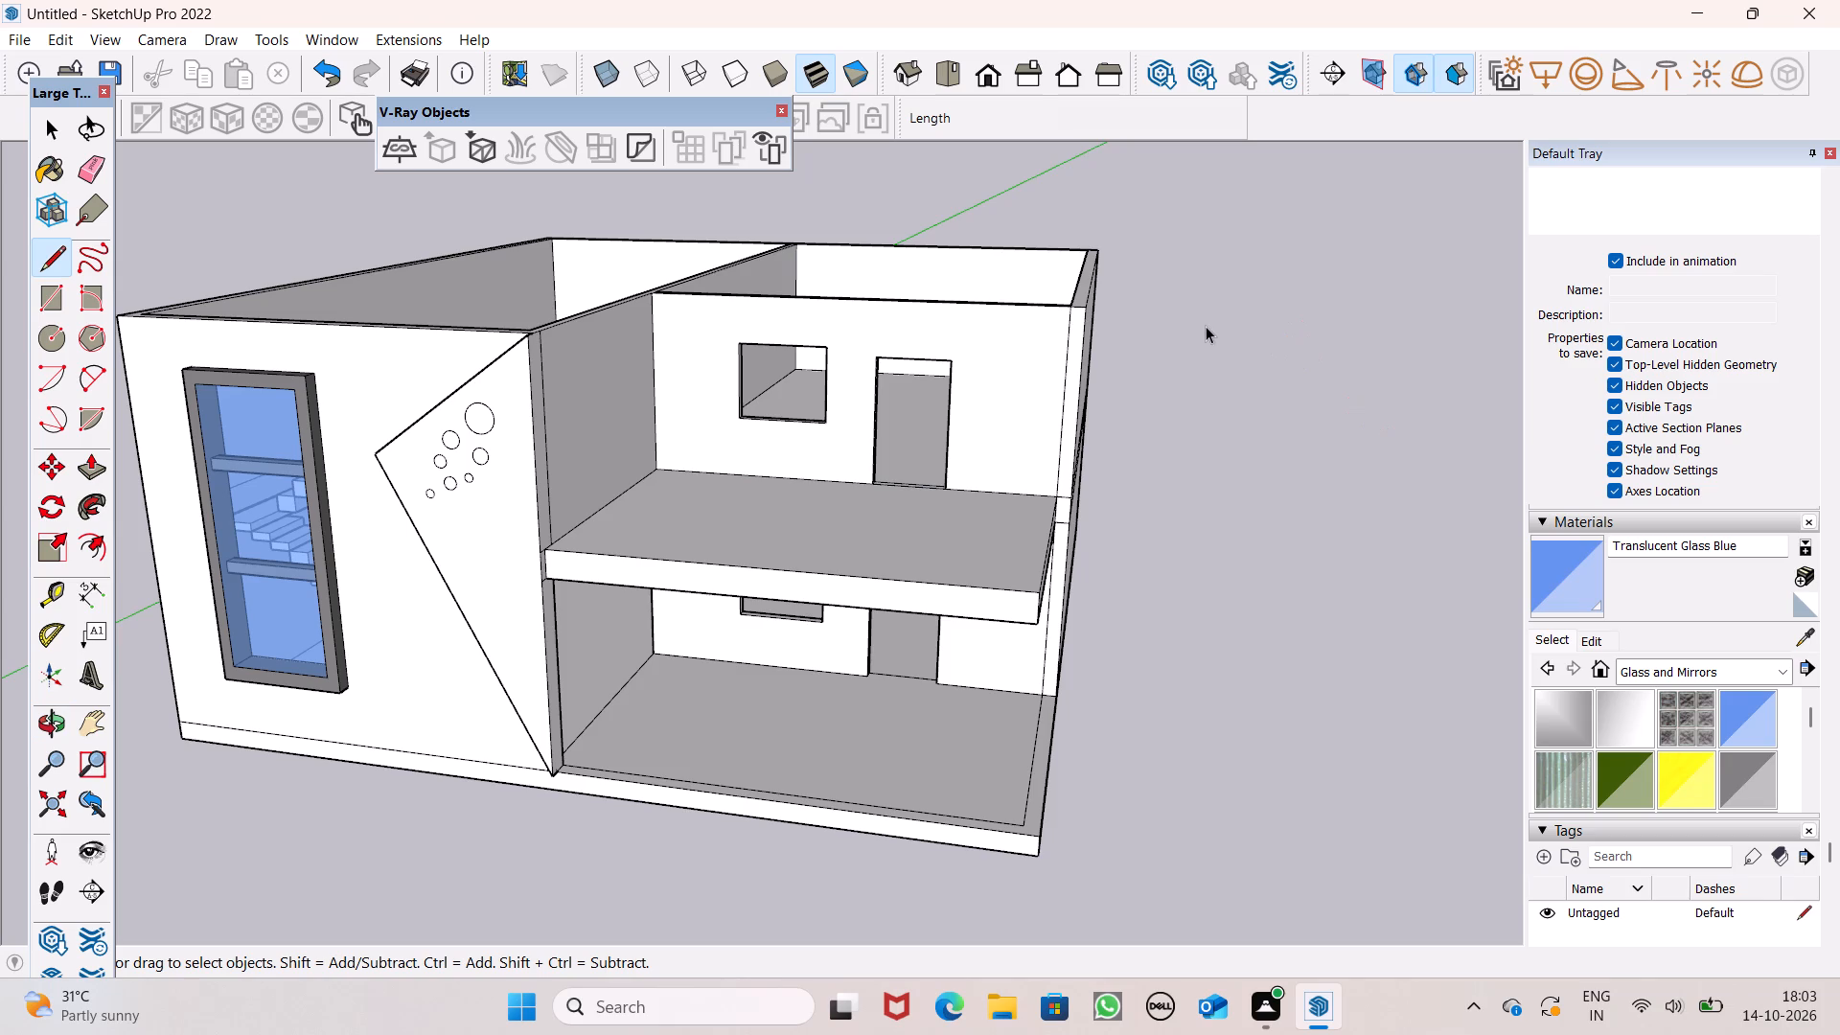
Draw a vertical line down the stair block's outer side wall, about 21' 6" to the floor line, continued 1' to the base.
scroll(929, 261, "down", 1)
scroll(0, 146, "up", 1)
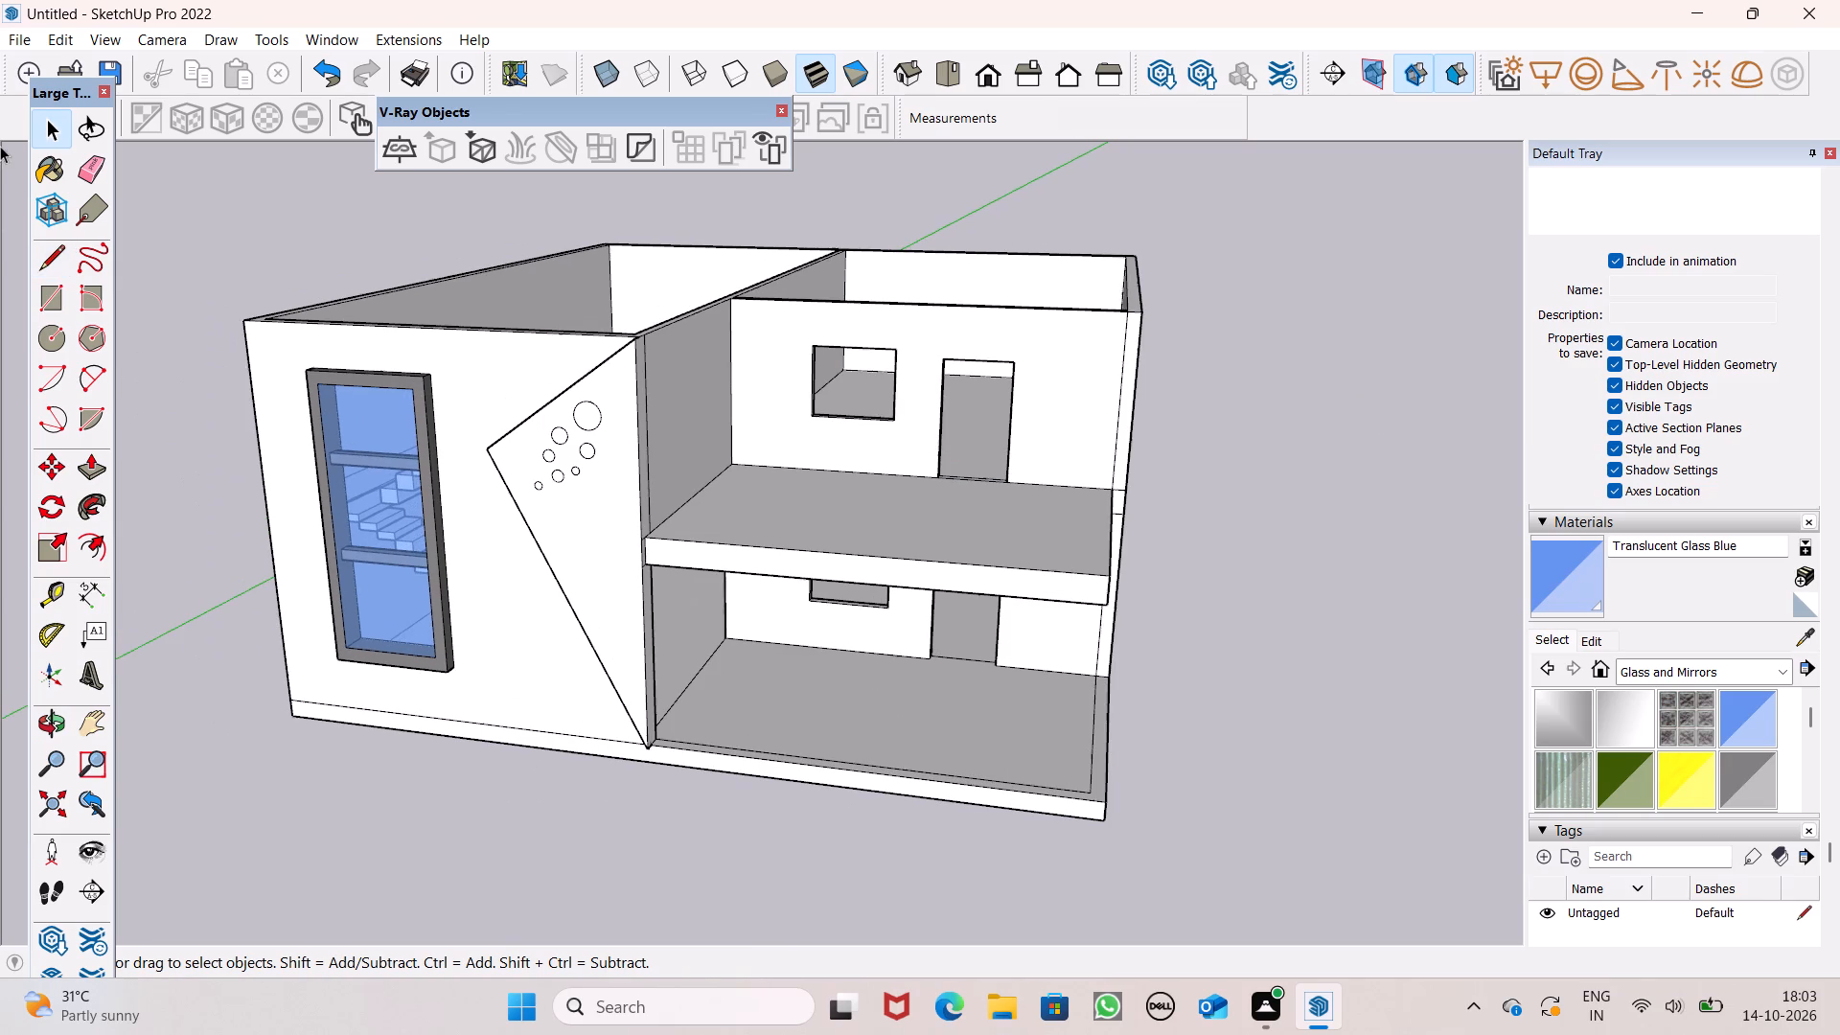
scroll(172, 157, "down", 2)
middle_click_drag(158, 333, 351, 403)
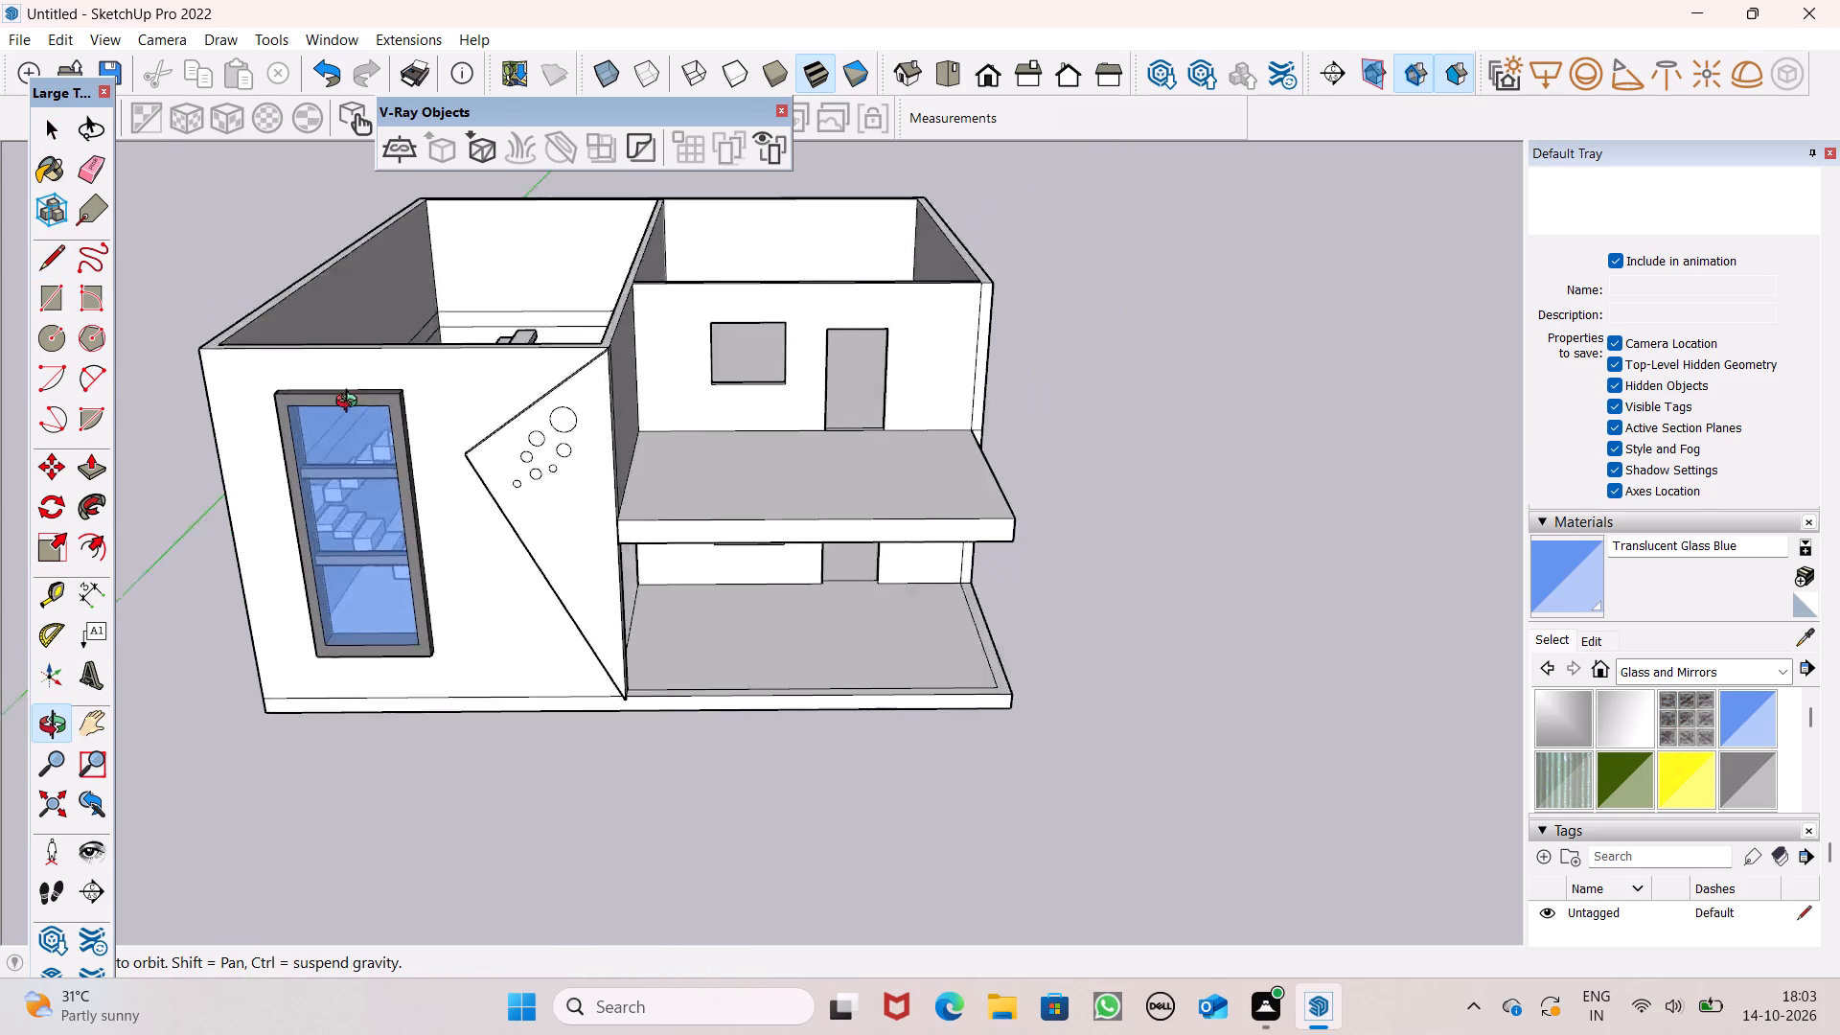
middle_click_drag(351, 403, 848, 218)
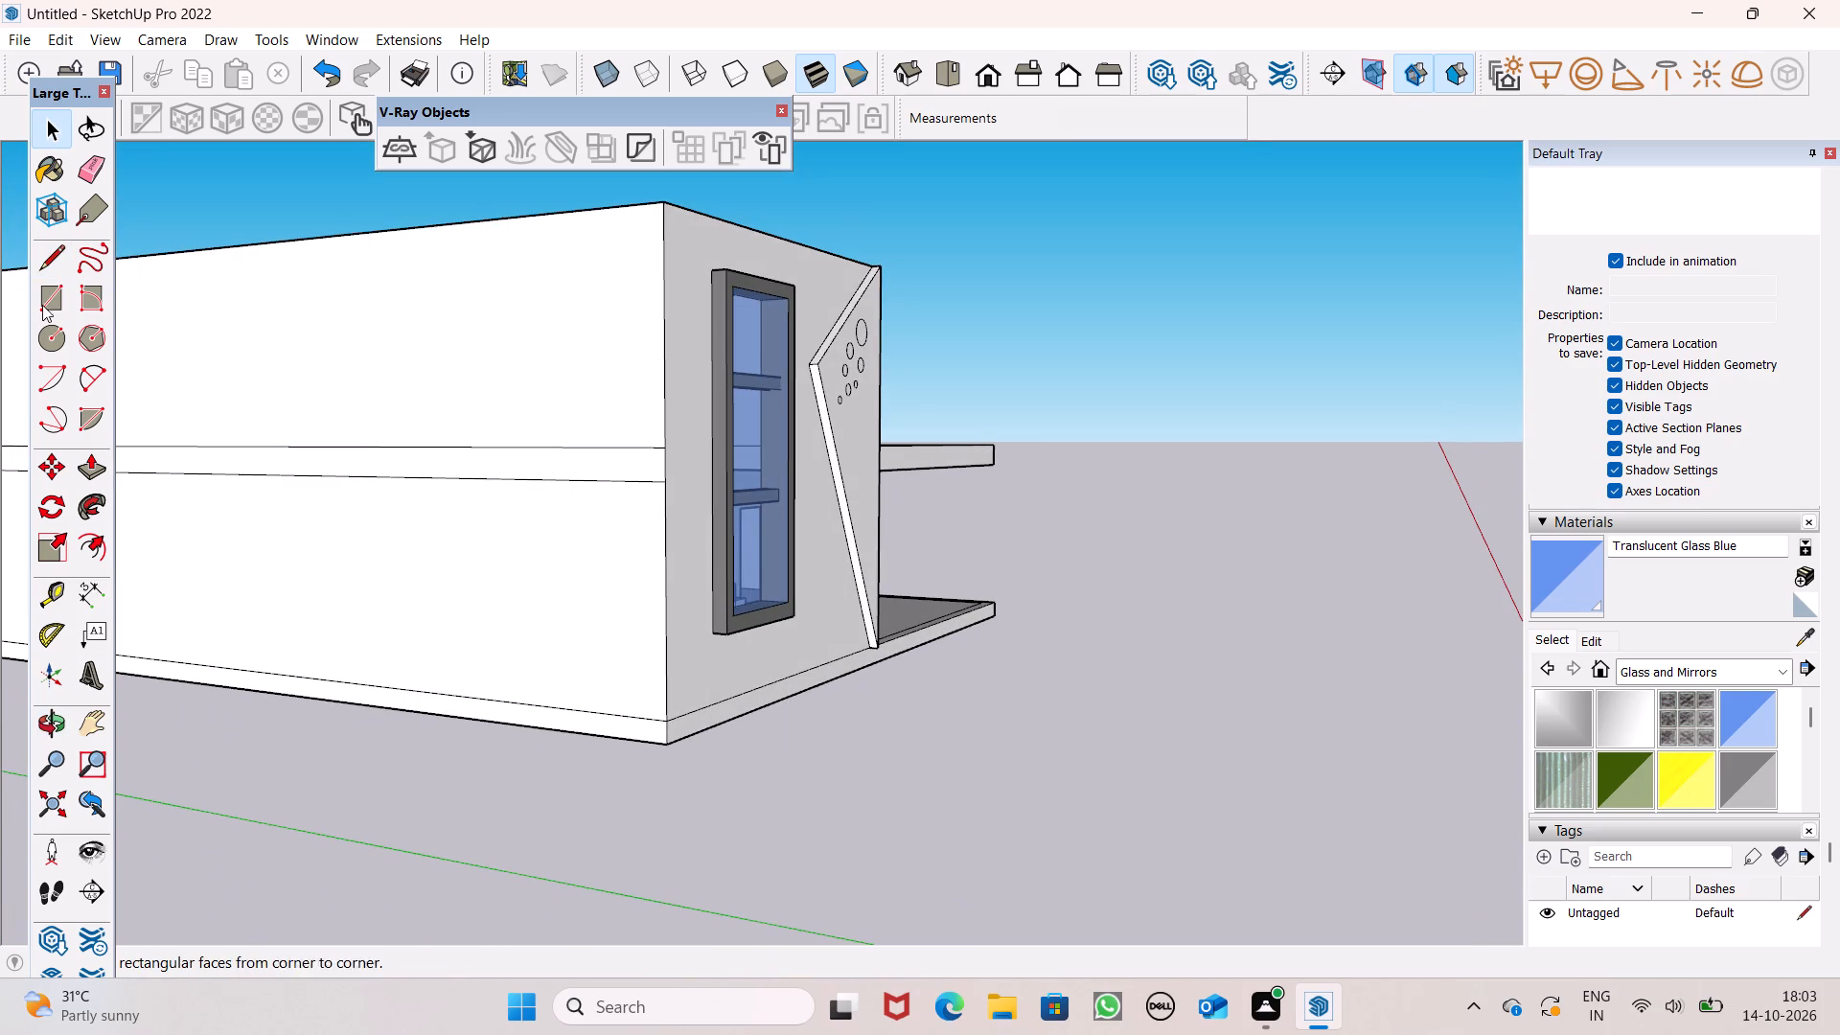
left_click(52, 260)
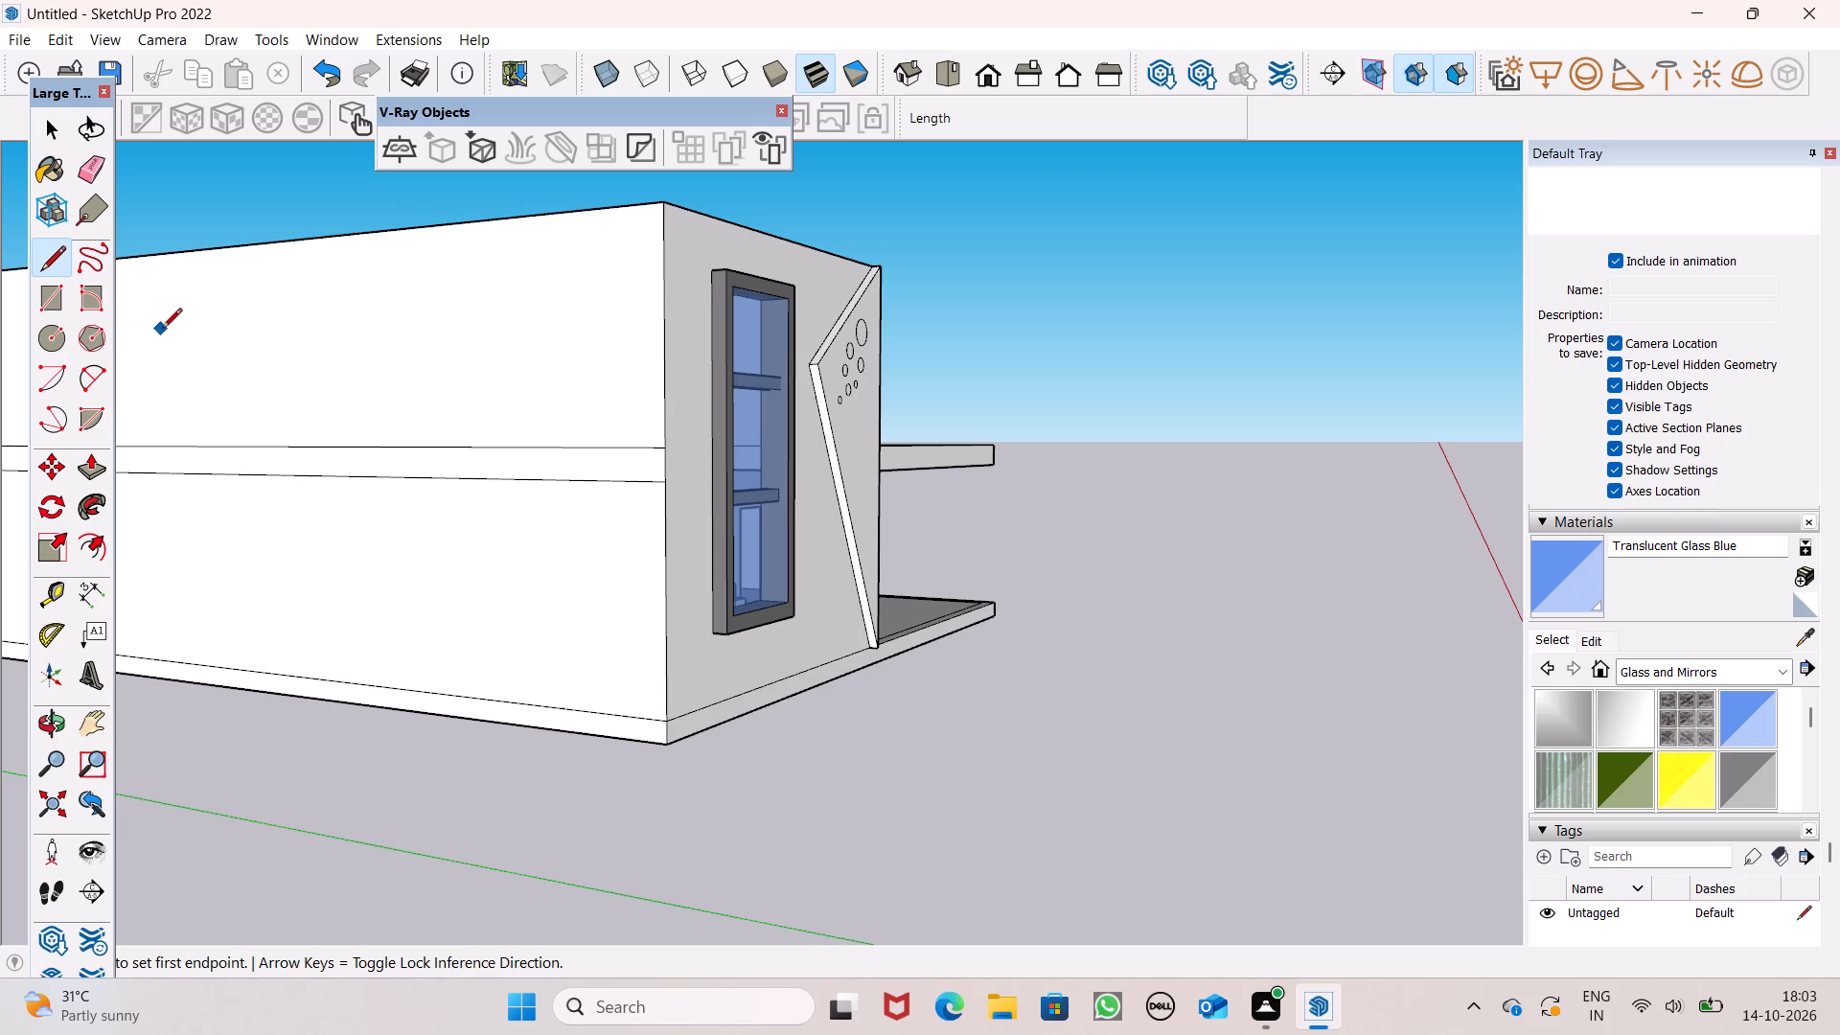
scroll(198, 369, "up", 1)
middle_click_drag(294, 434, 518, 581)
middle_click_drag(518, 583, 490, 518)
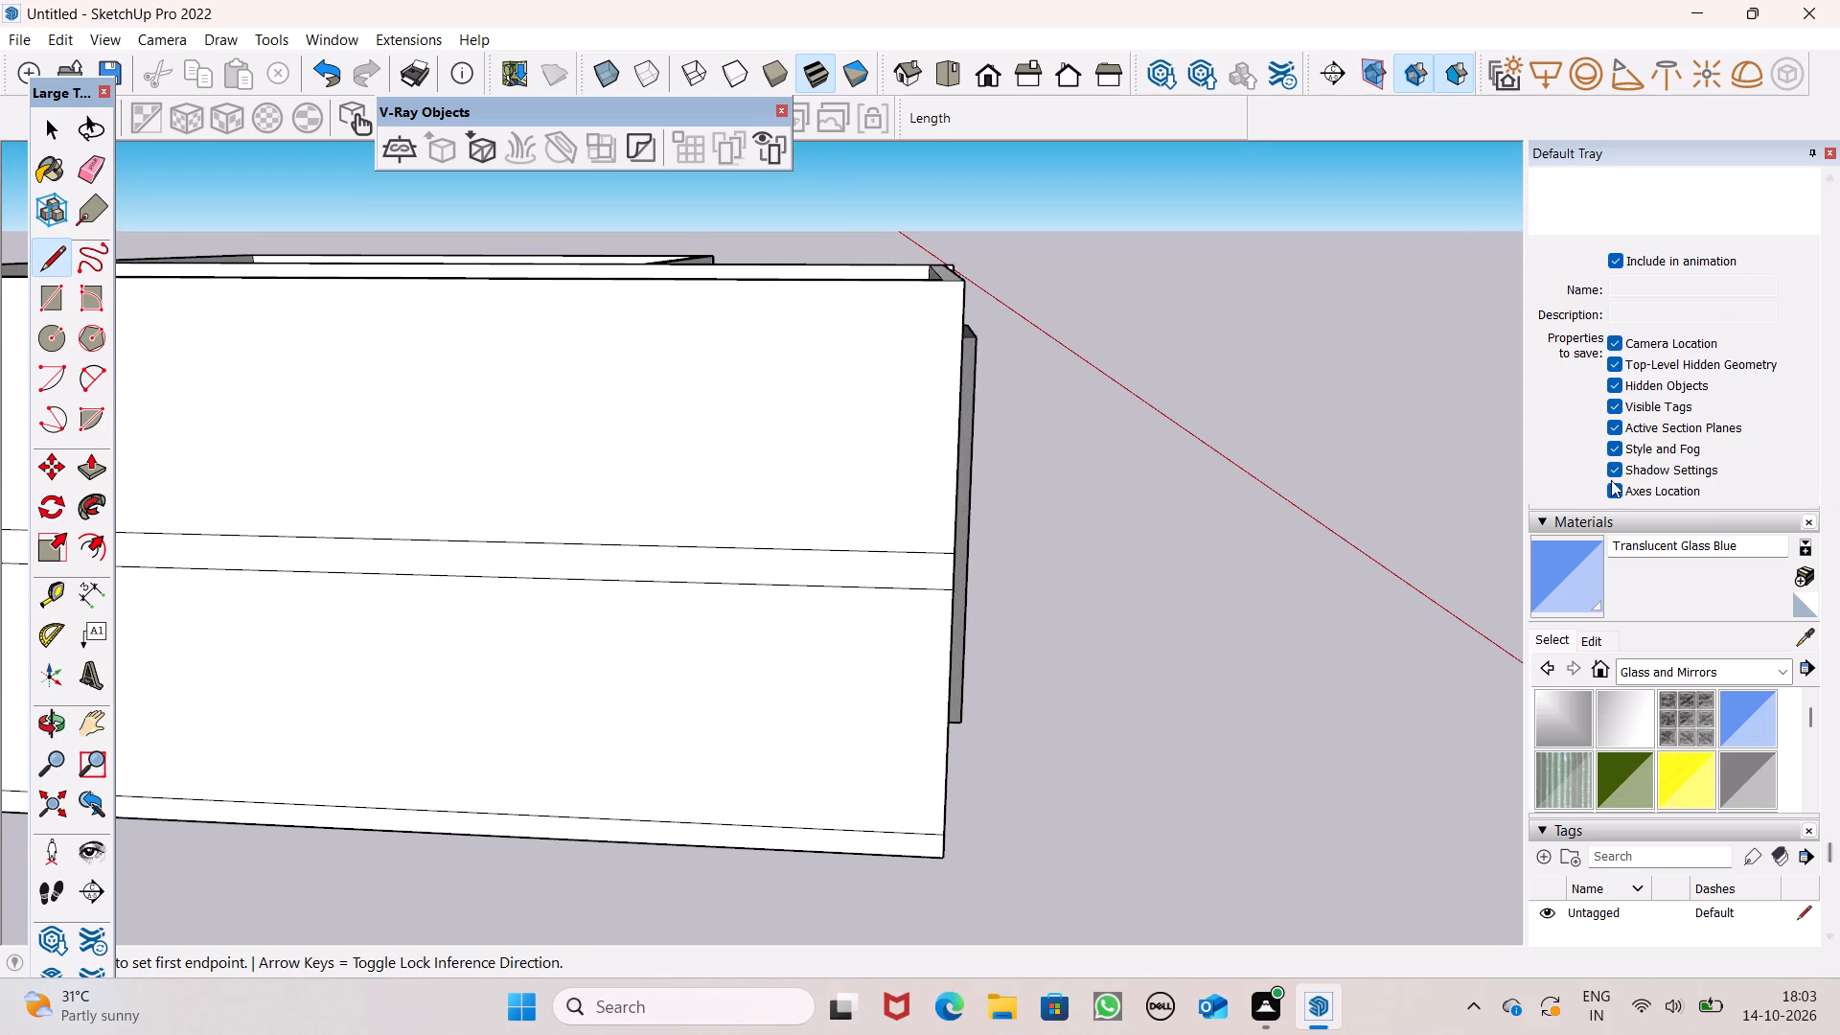
scroll(891, 361, "down", 5)
middle_click_drag(986, 450, 1003, 624)
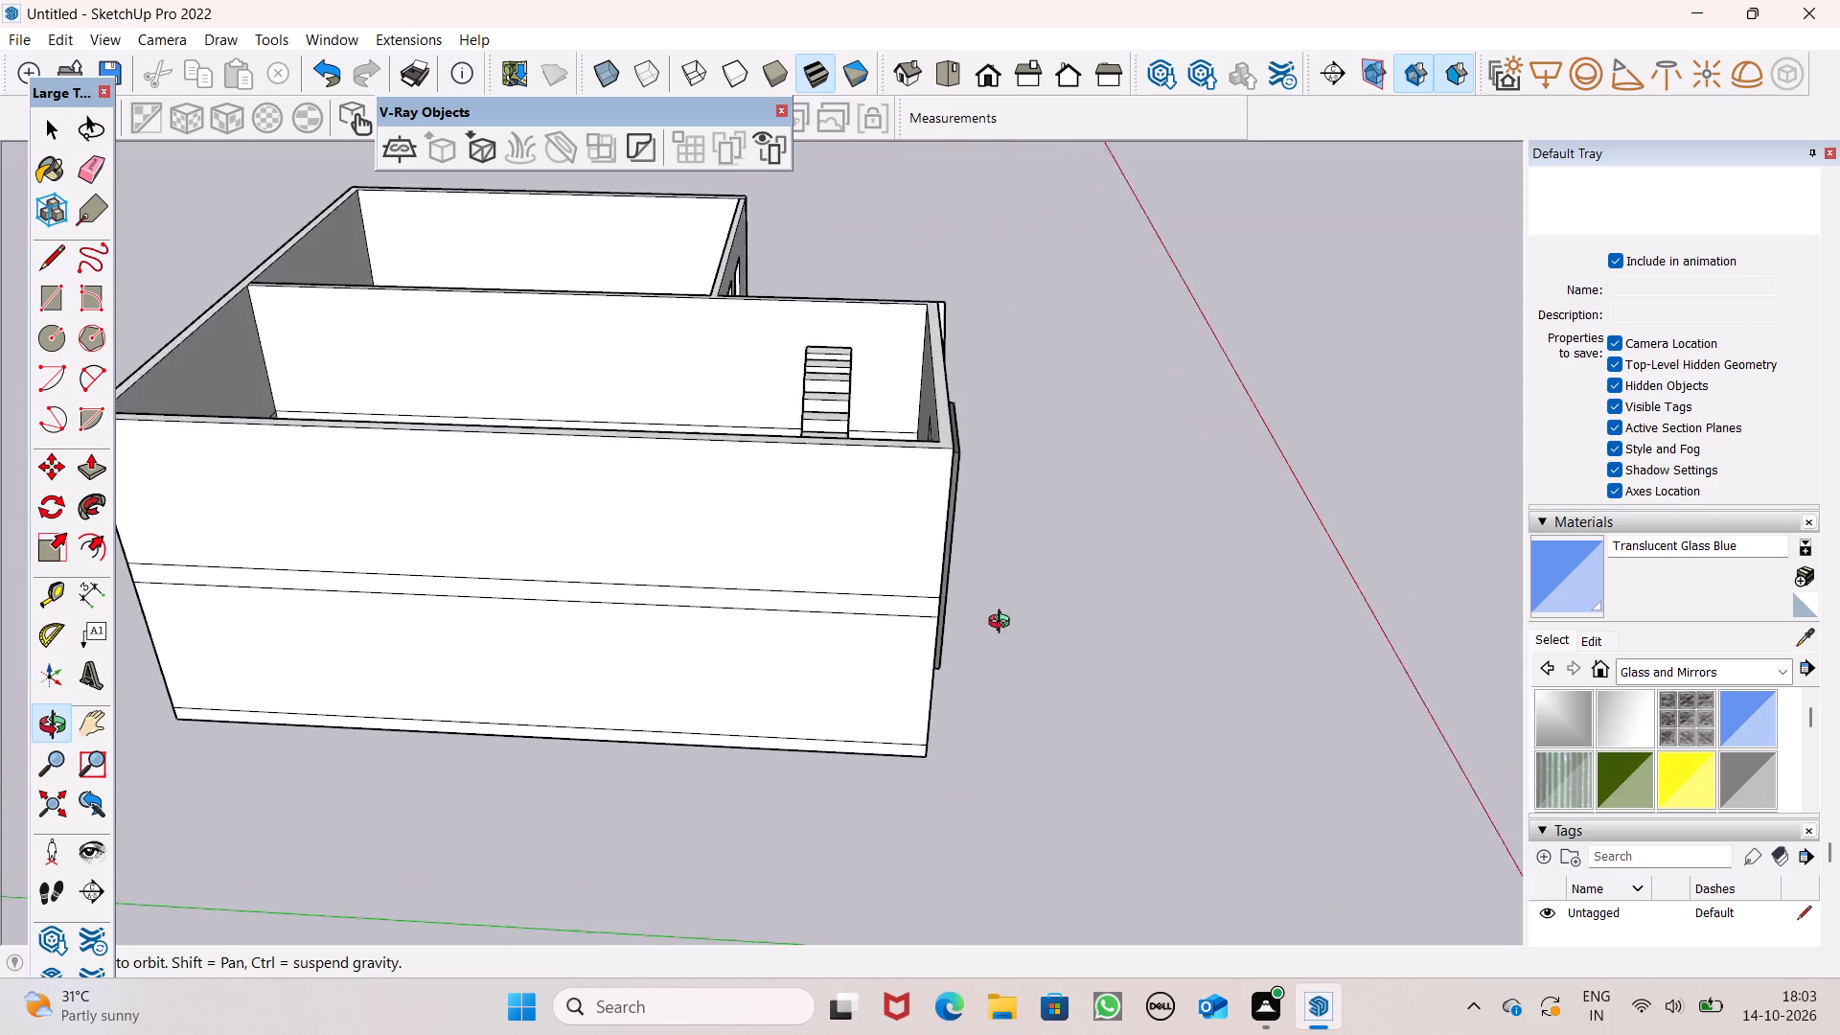
middle_click_drag(1003, 624, 879, 759)
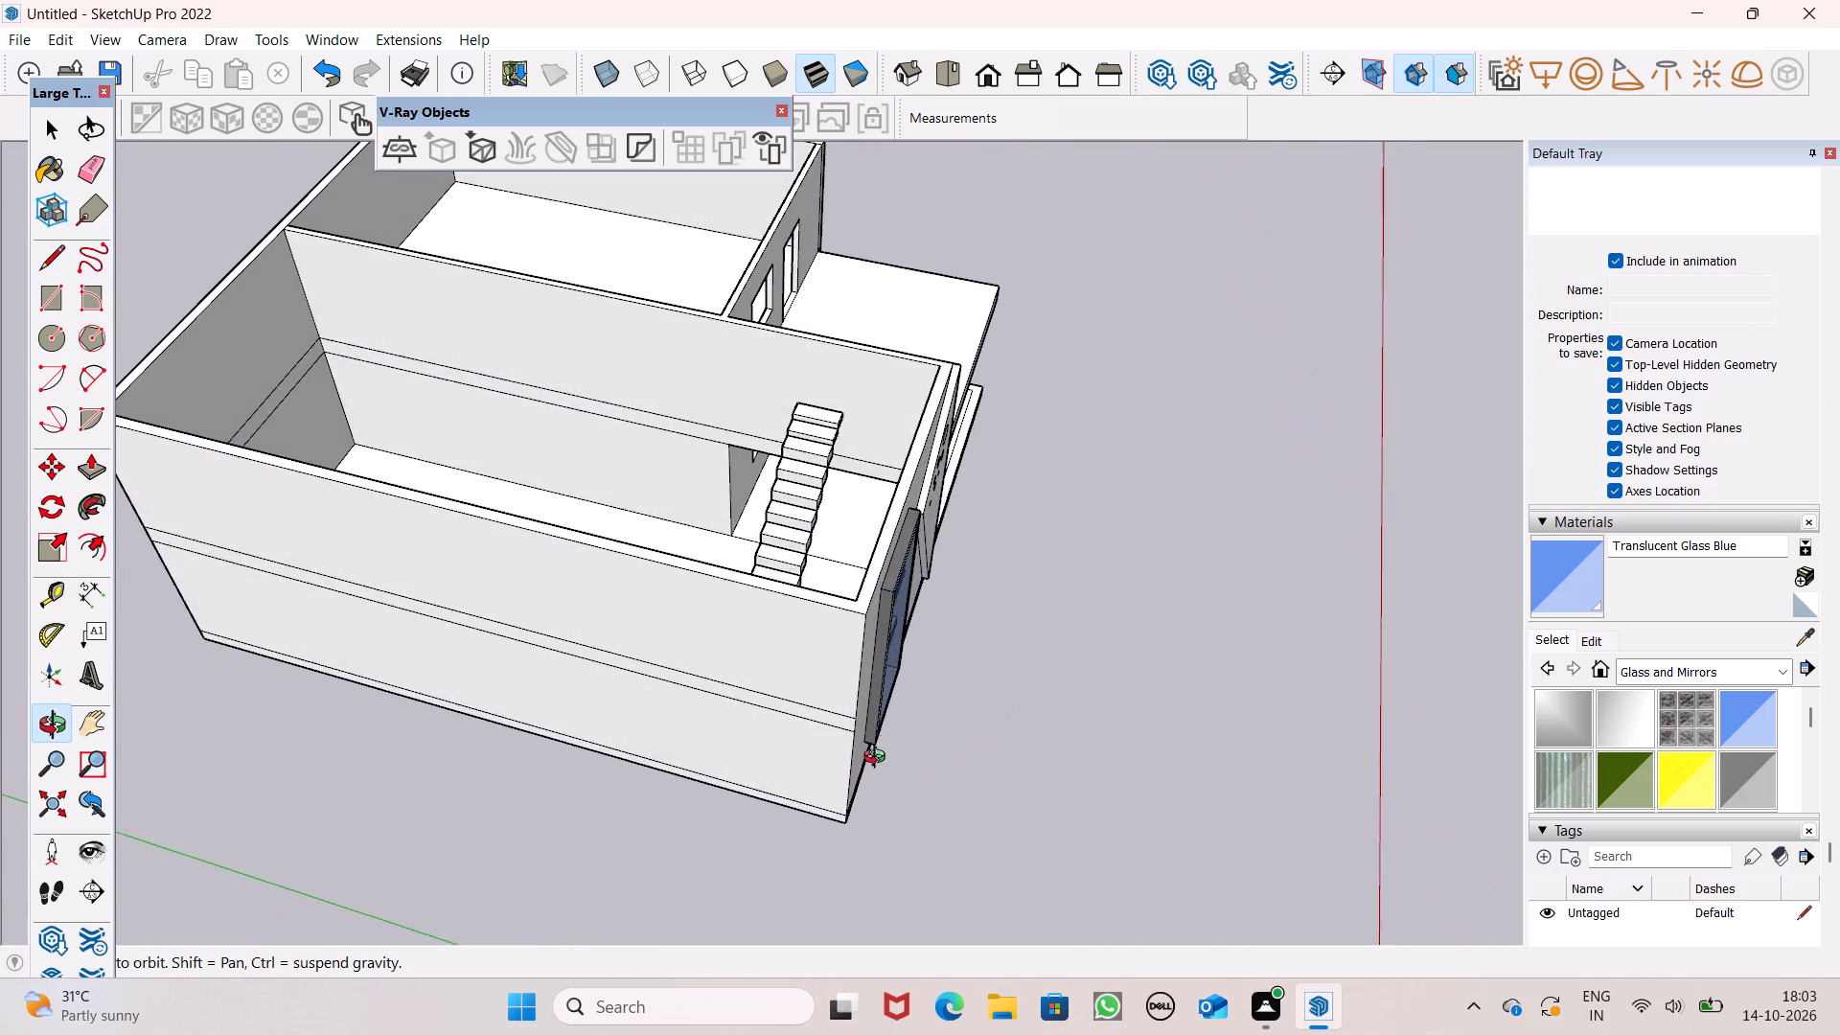
middle_click_drag(879, 759, 1031, 588)
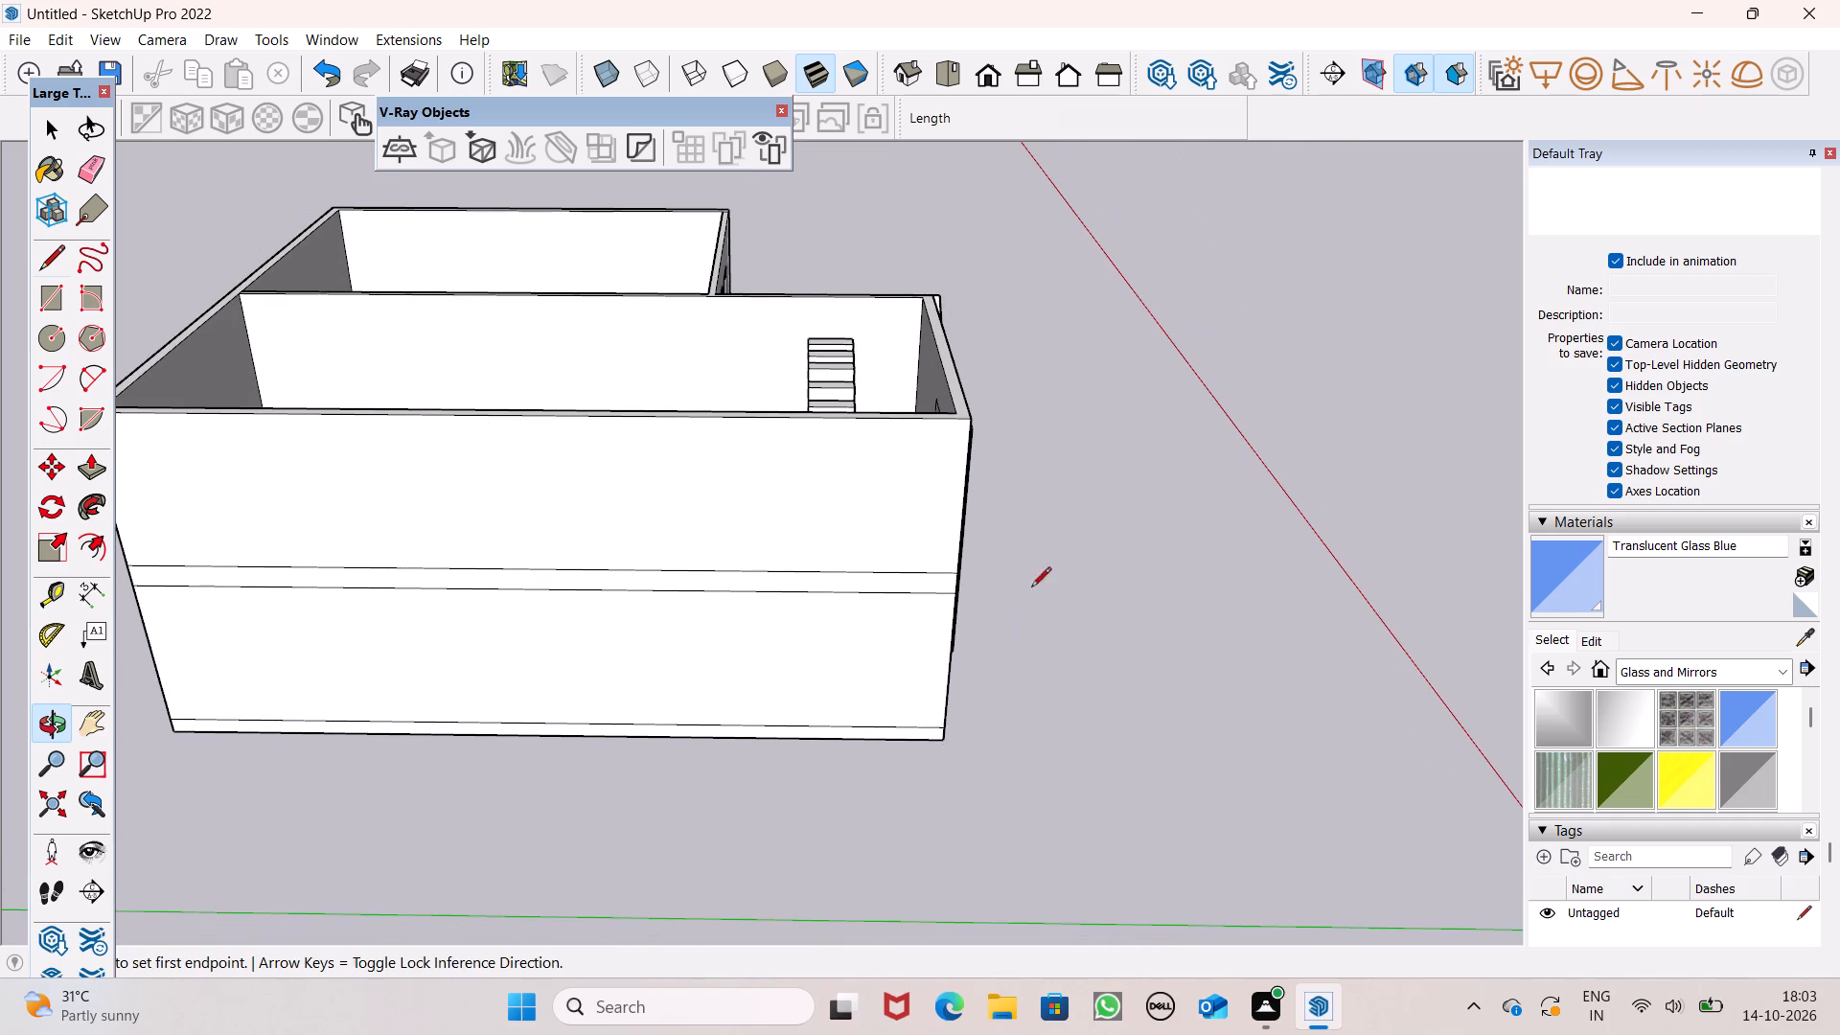
middle_click_drag(748, 504, 728, 379)
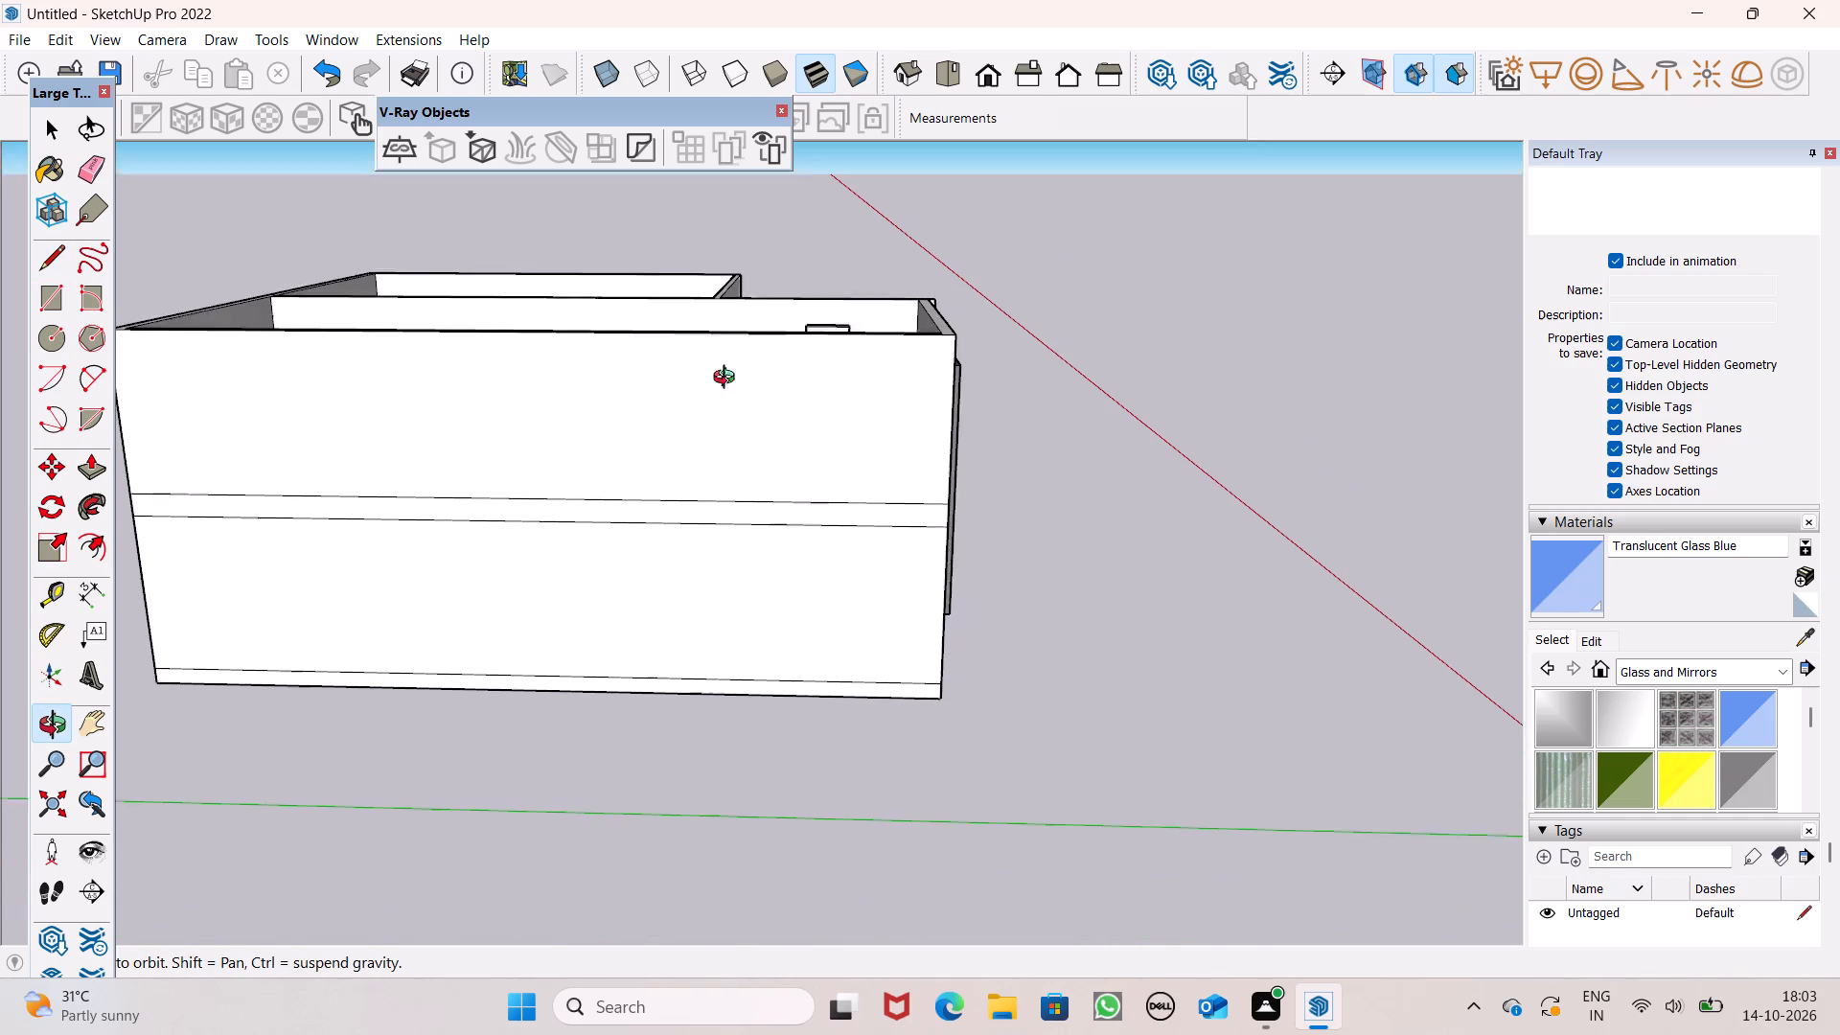
middle_click_drag(728, 379, 723, 375)
left_click_drag(655, 326, 659, 336)
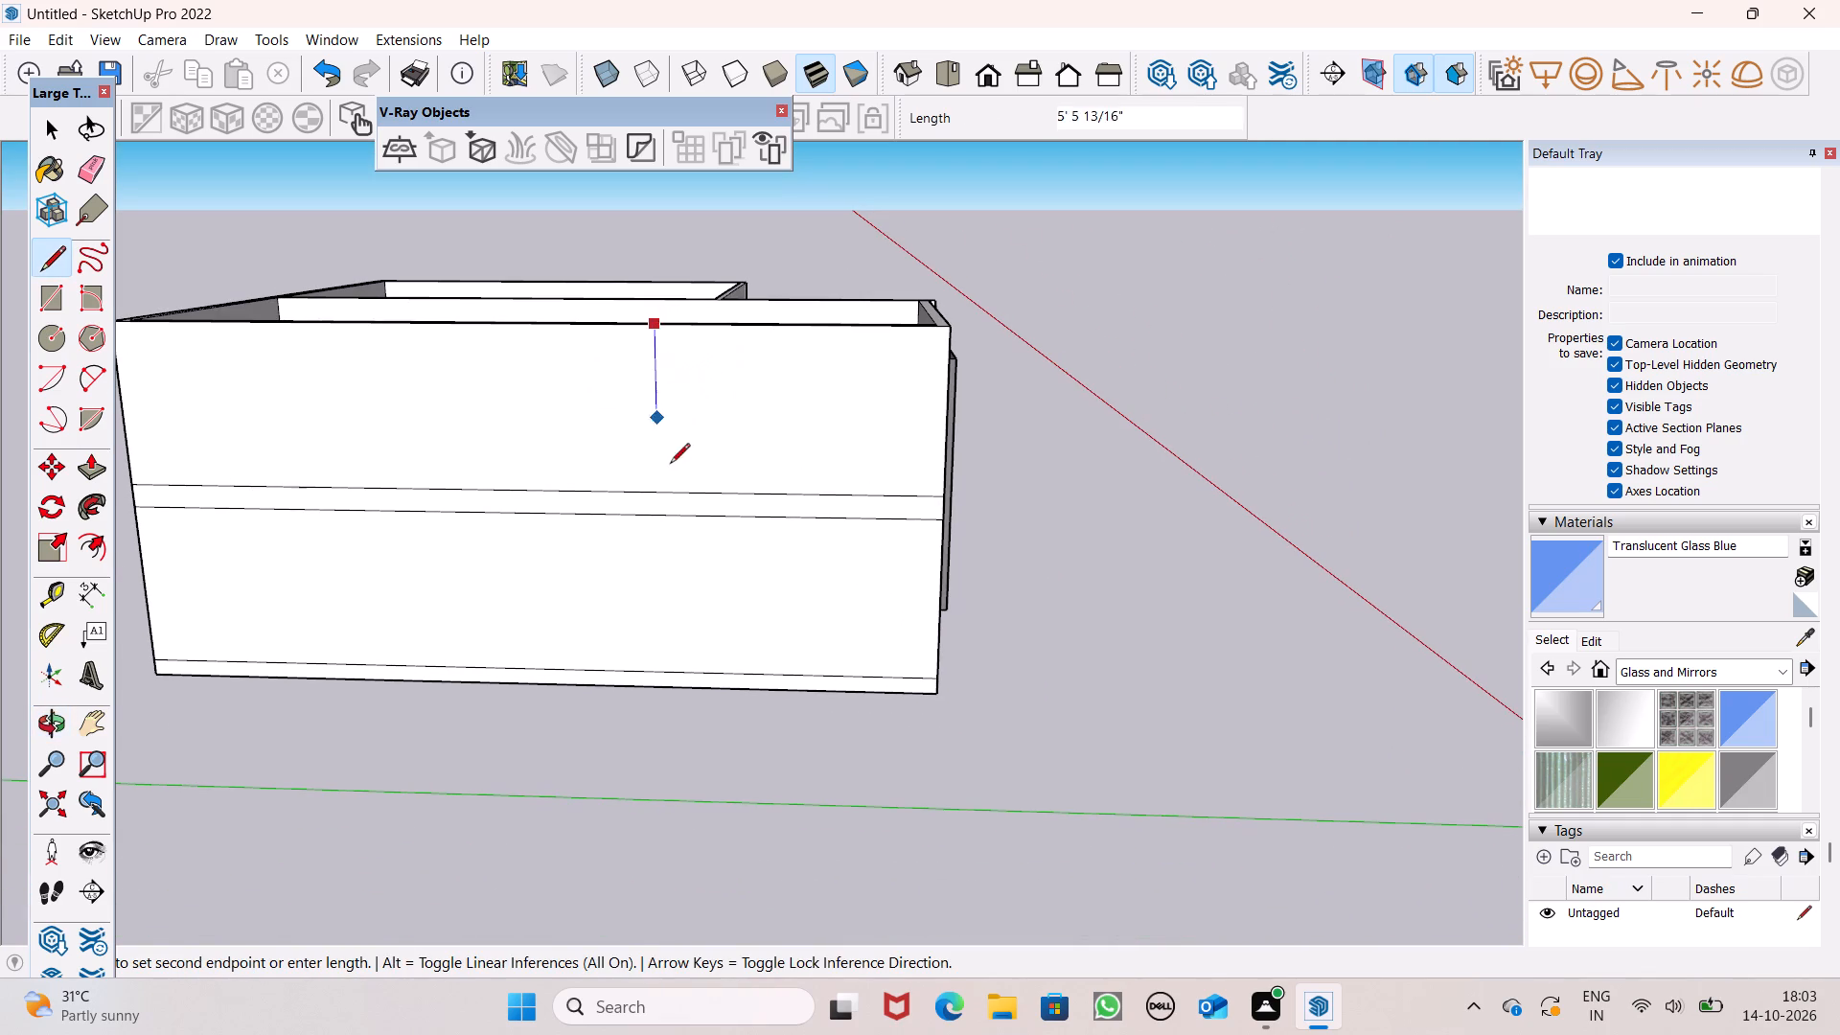
left_click(651, 676)
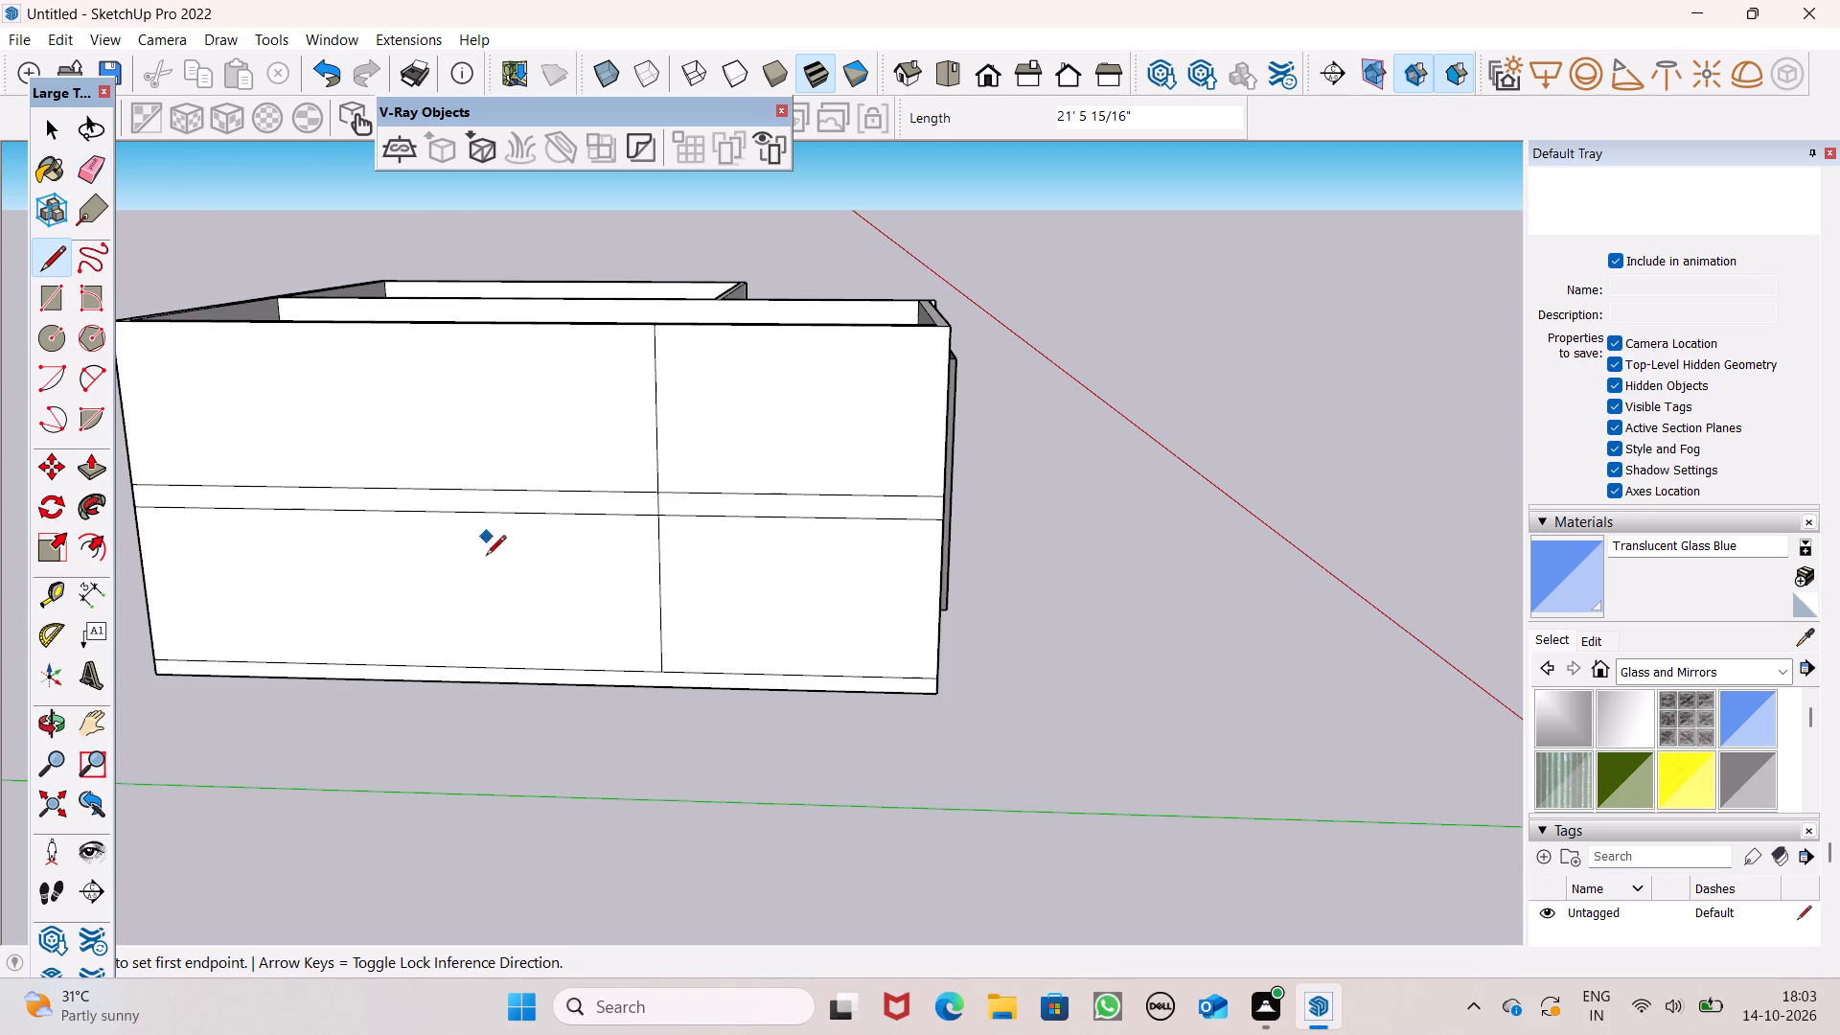
left_click(661, 669)
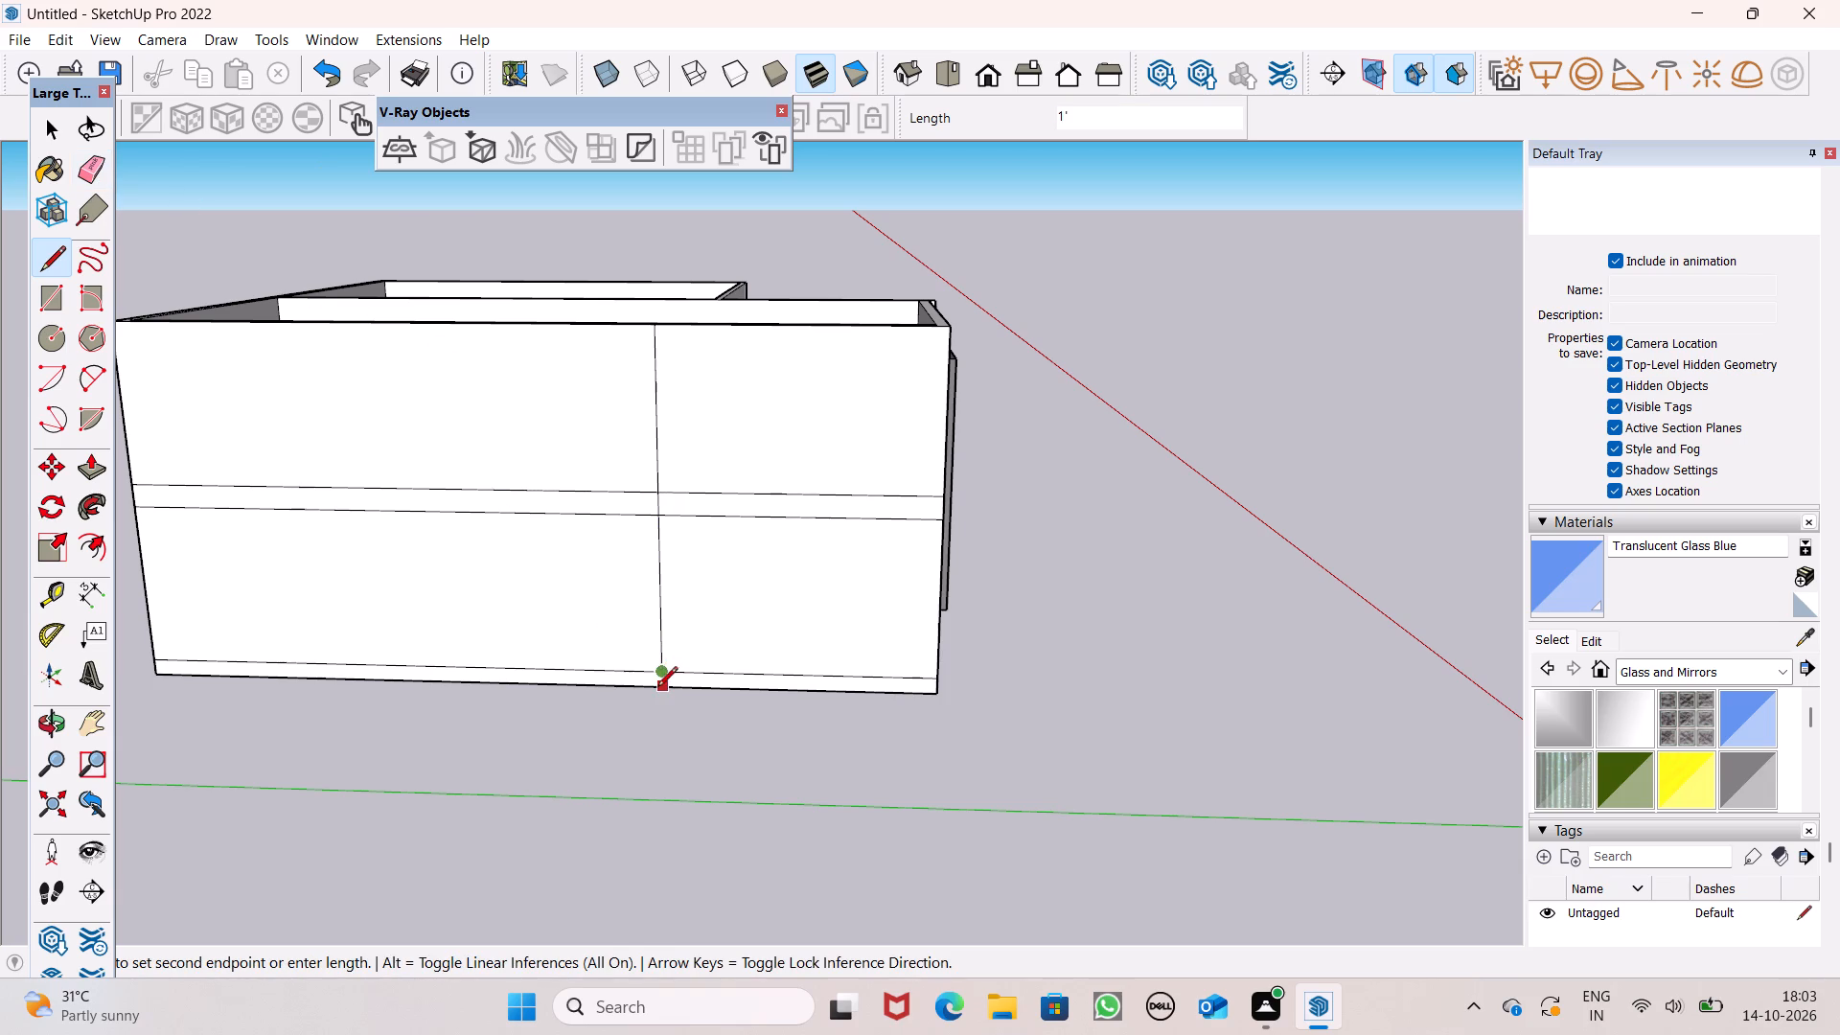
left_click_drag(657, 689, 671, 660)
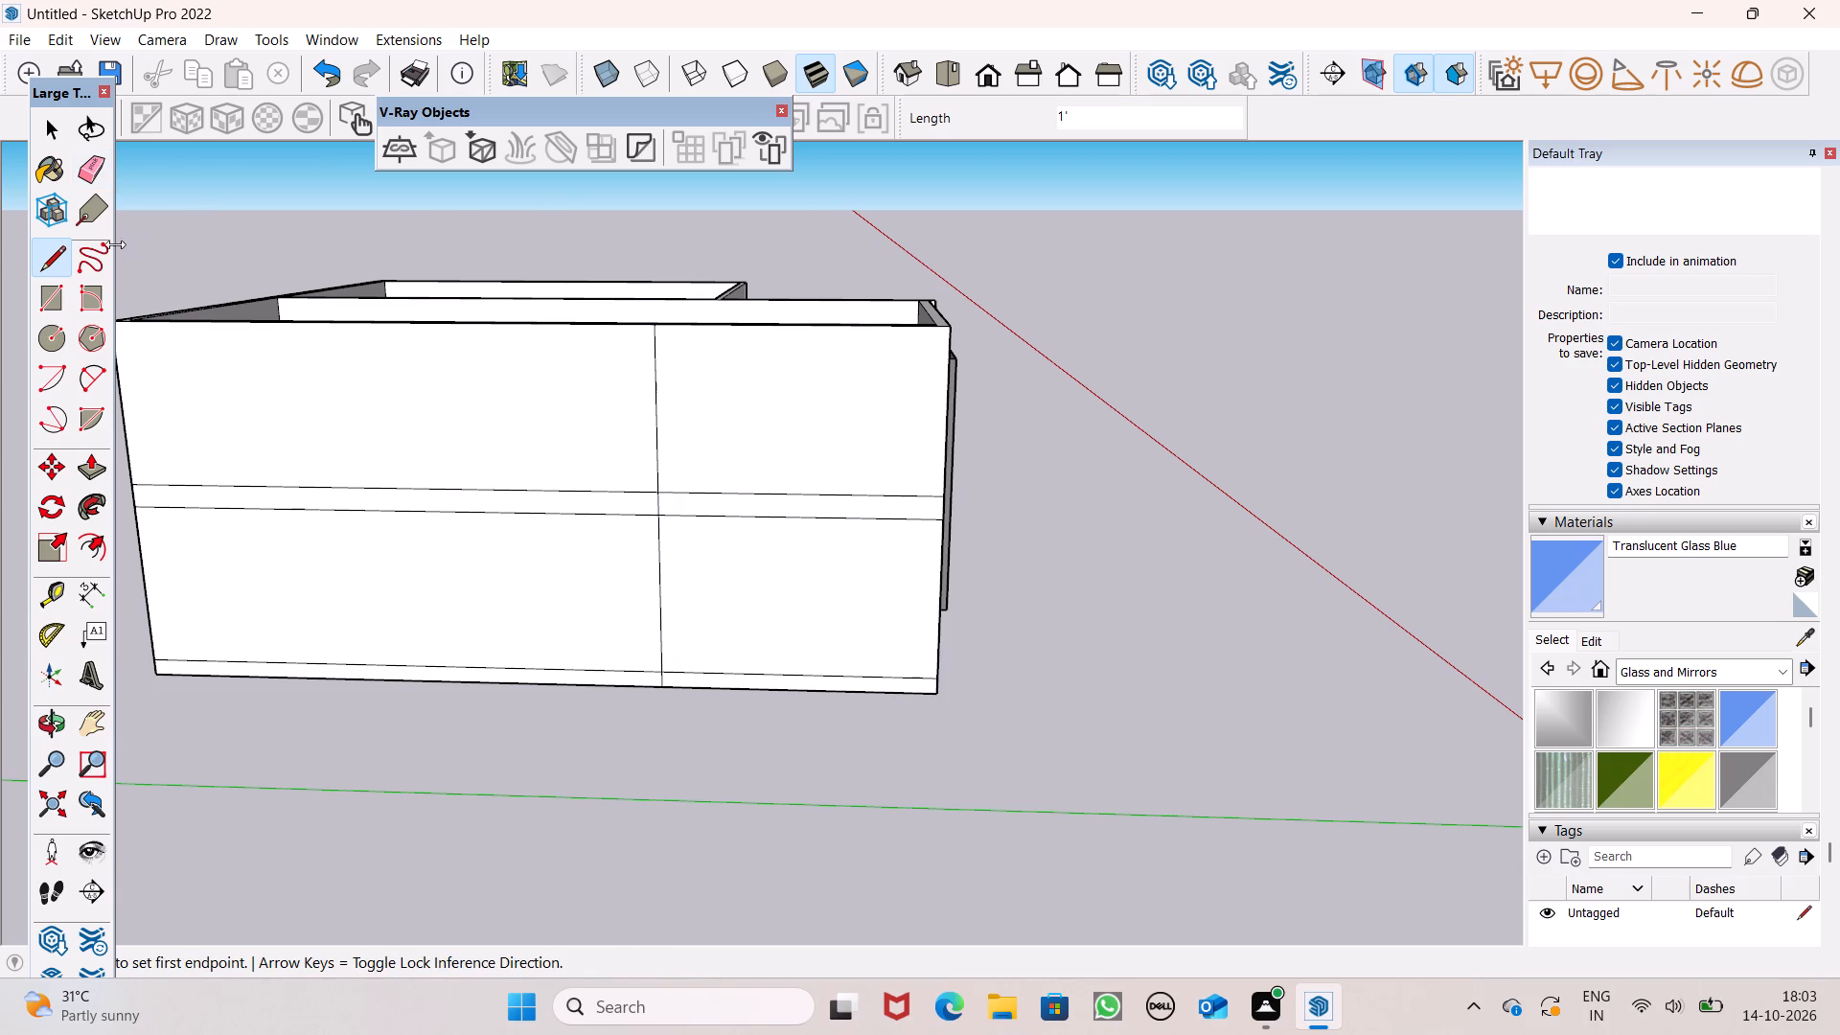
Erase the two slab-level line segments on the outer side wall between the vertical line and the front corner.
left_click(83, 158)
scroll(452, 455, "up", 5)
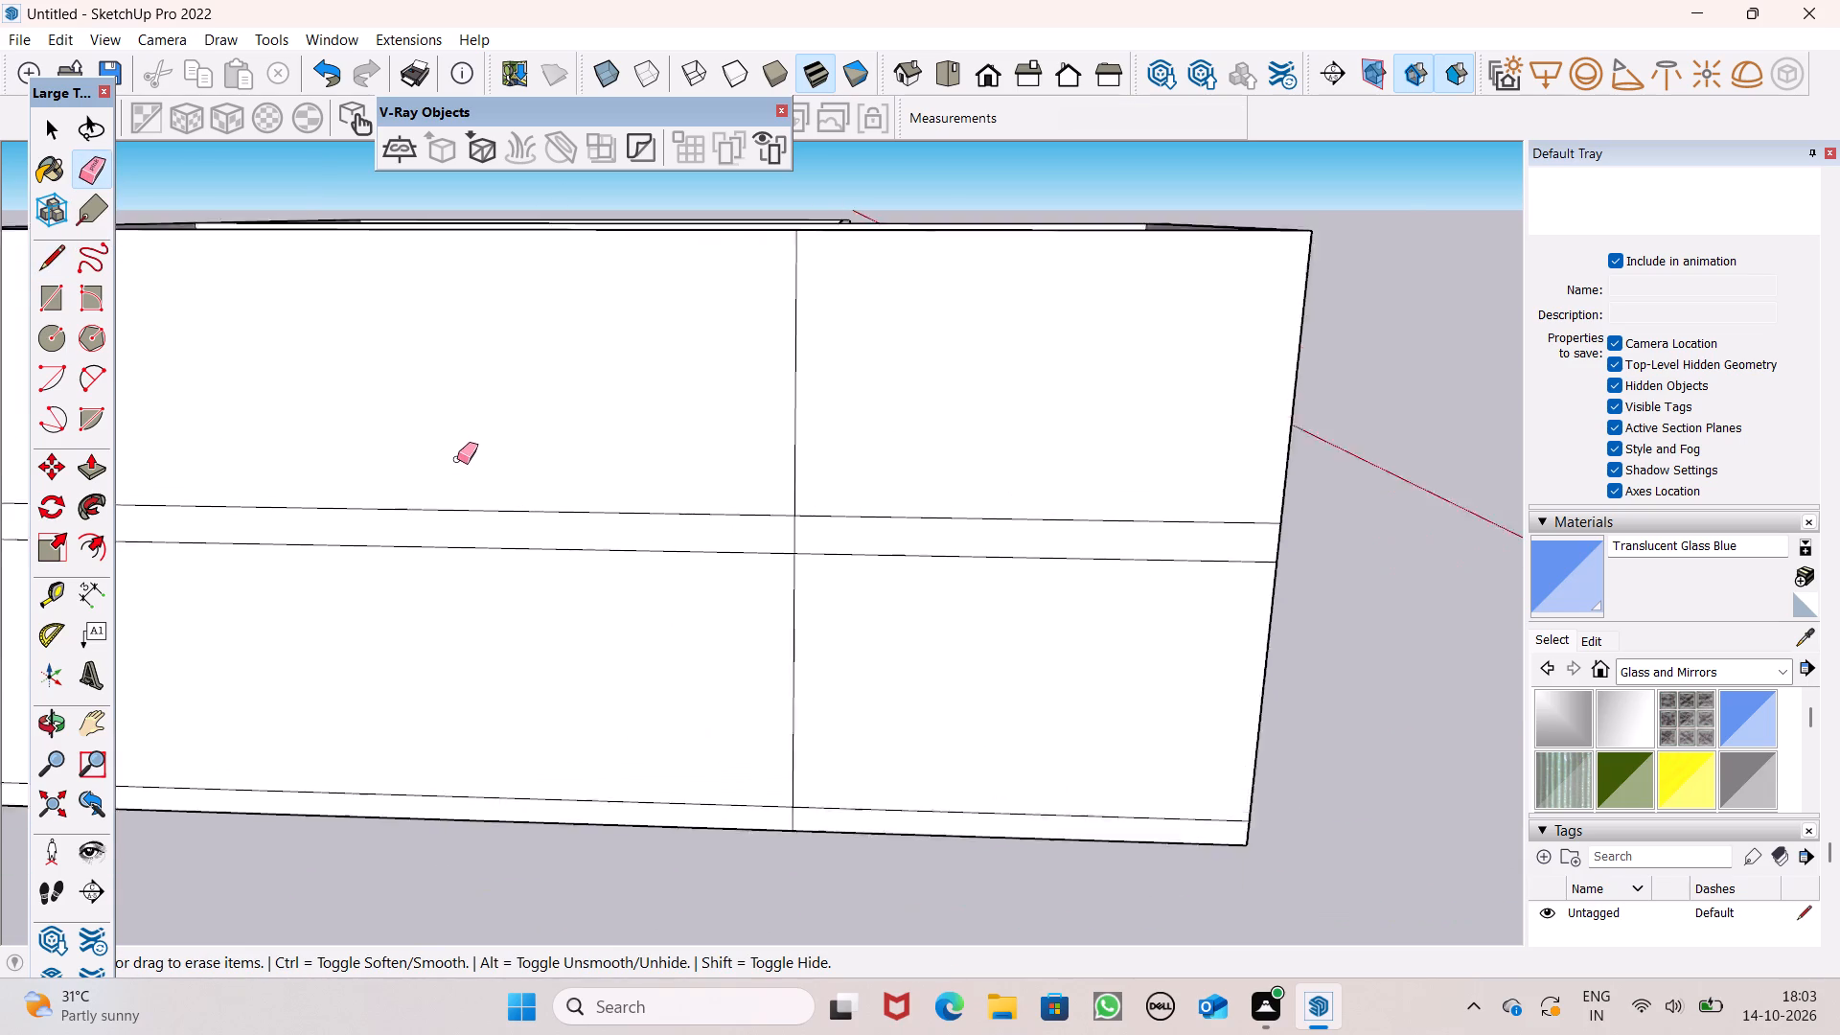
scroll(457, 459, "up", 1)
left_click_drag(1023, 537, 1035, 609)
left_click_drag(1053, 537, 1060, 577)
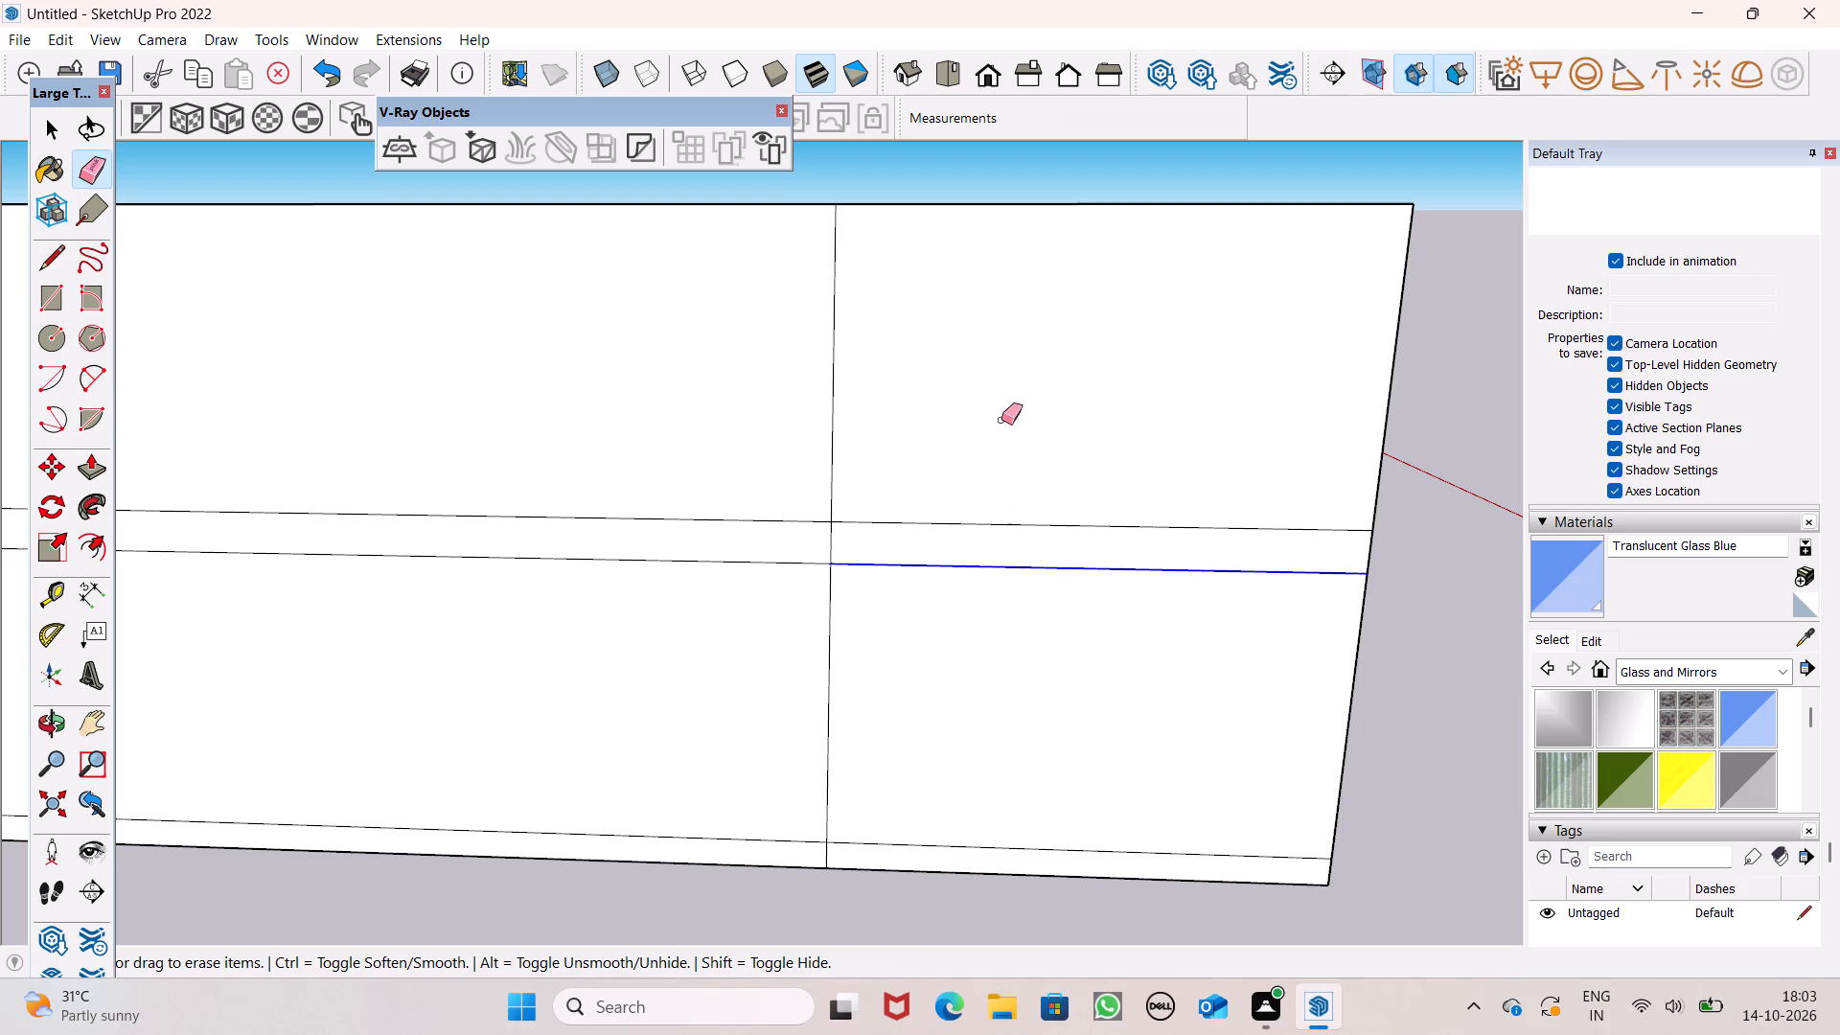
left_click_drag(1018, 474, 1023, 568)
Examine the front facade with the stair window, decorated triangle and porch openings.
scroll(927, 490, "down", 5)
middle_click_drag(997, 542, 207, 567)
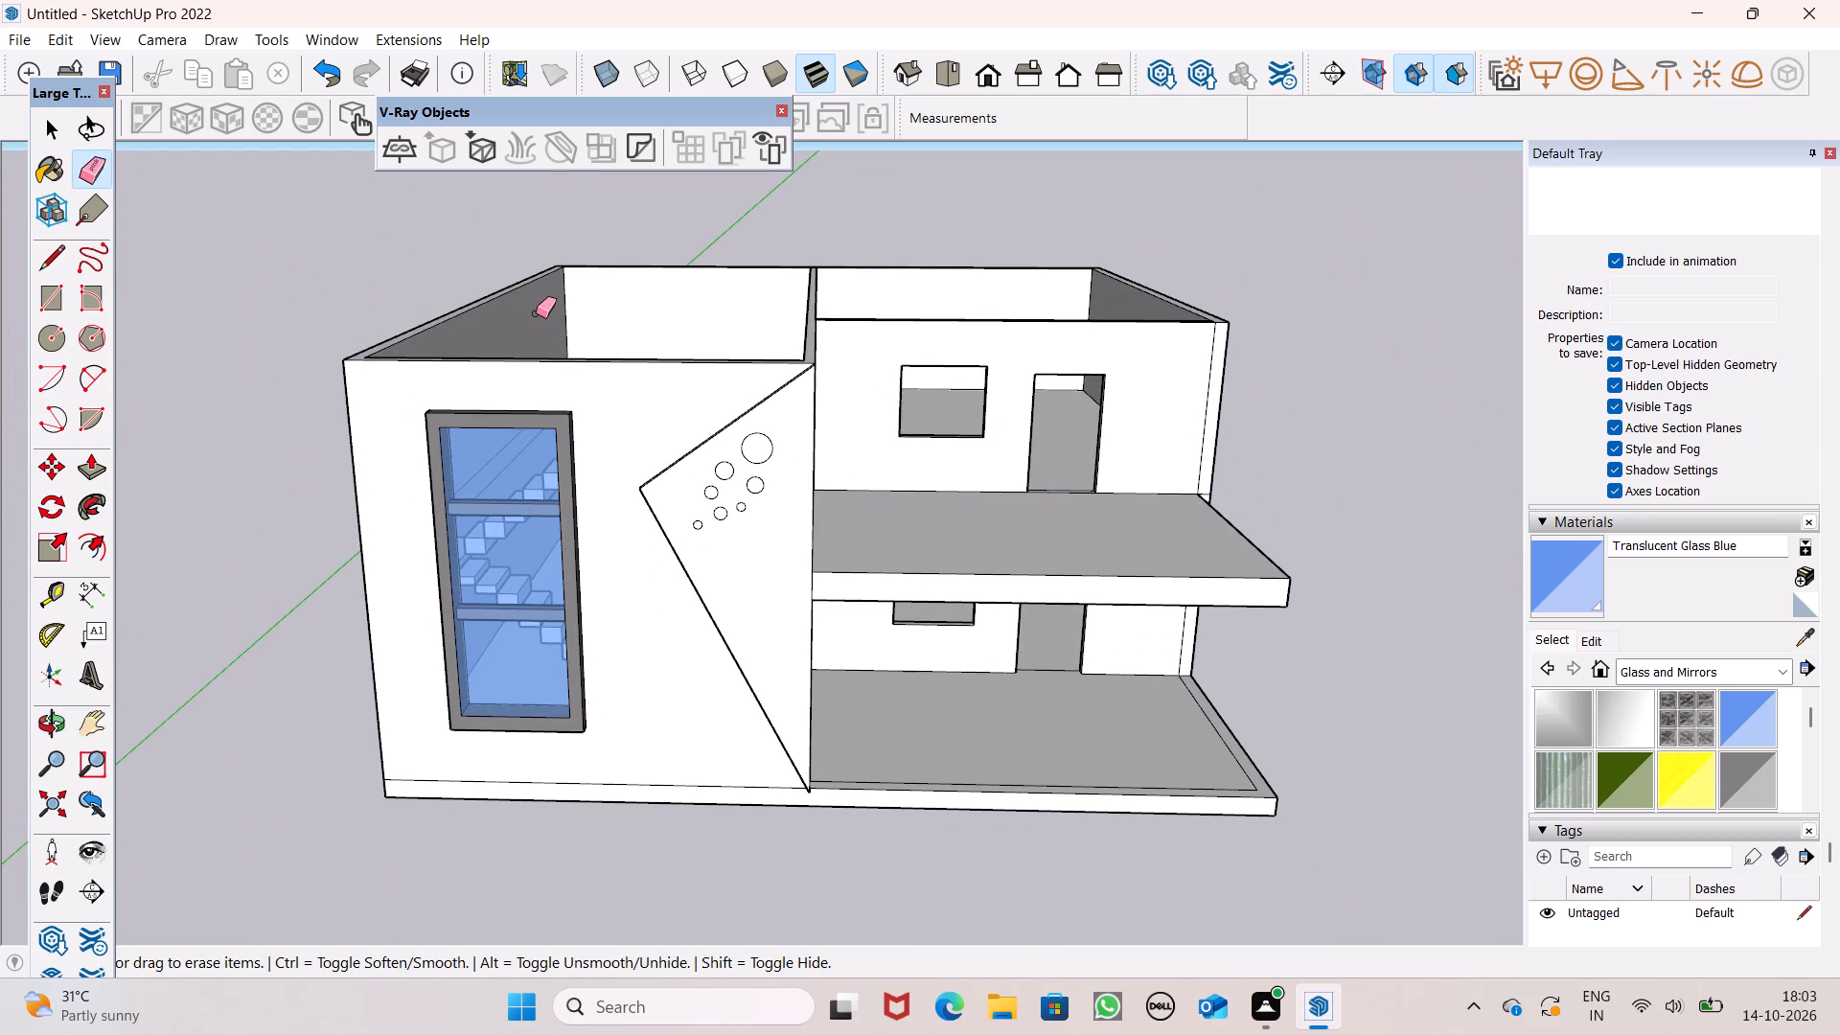
scroll(536, 313, "up", 1)
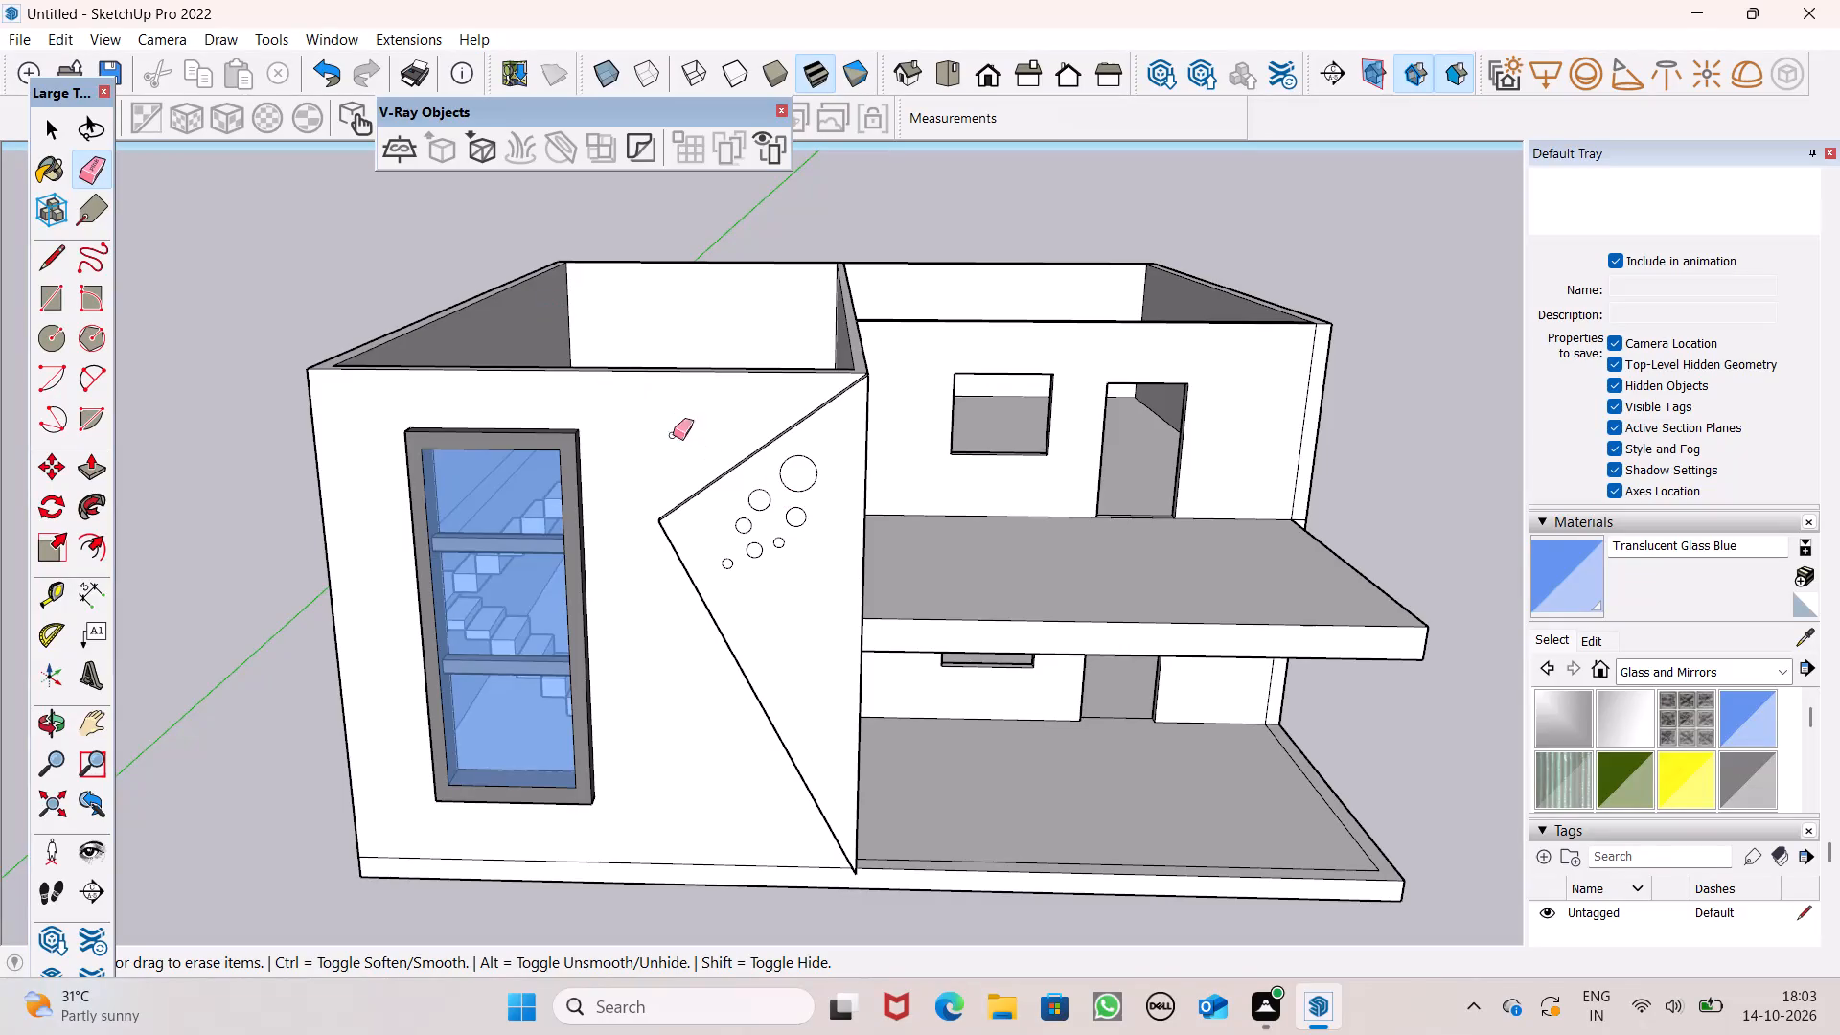
scroll(609, 415, "down", 5)
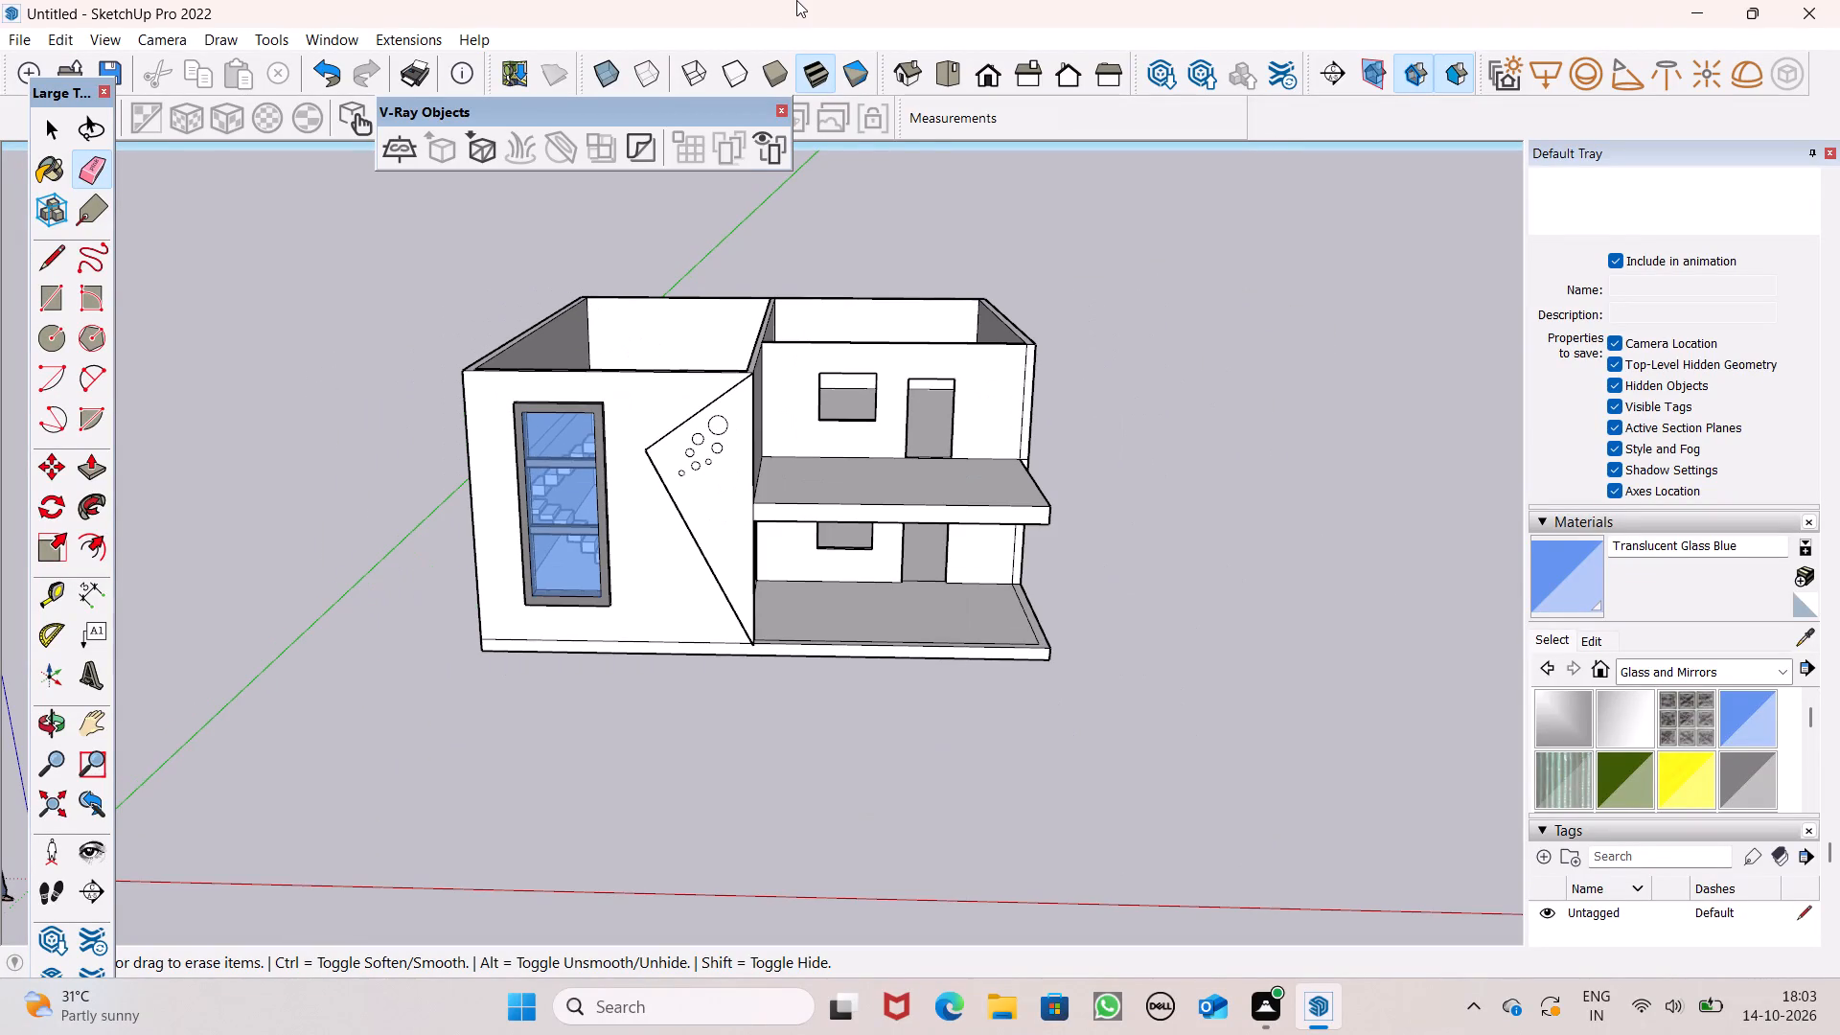
scroll(796, 0, "down", 1)
middle_click_drag(809, 28, 851, 223)
key("space")
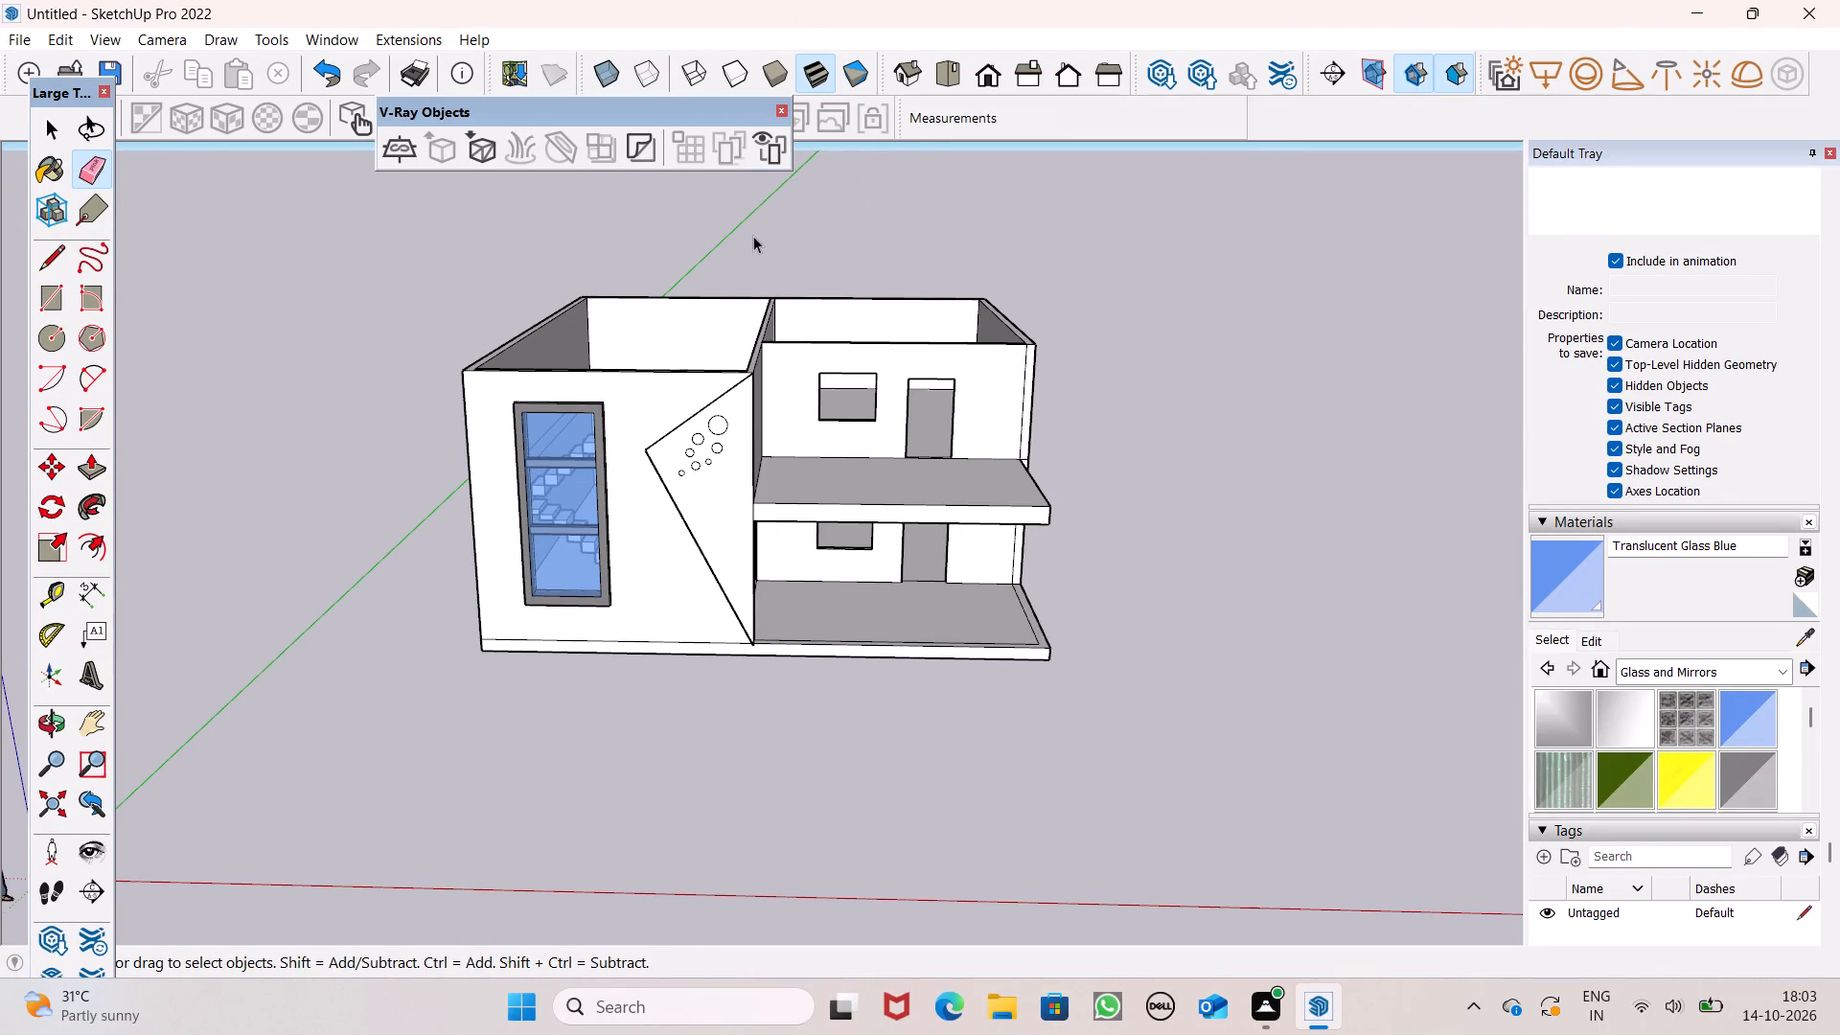
Push/pull the top face of the walls up 2' to raise a parapet around both blocks.
scroll(753, 237, "down", 1)
middle_click_drag(762, 265, 790, 512)
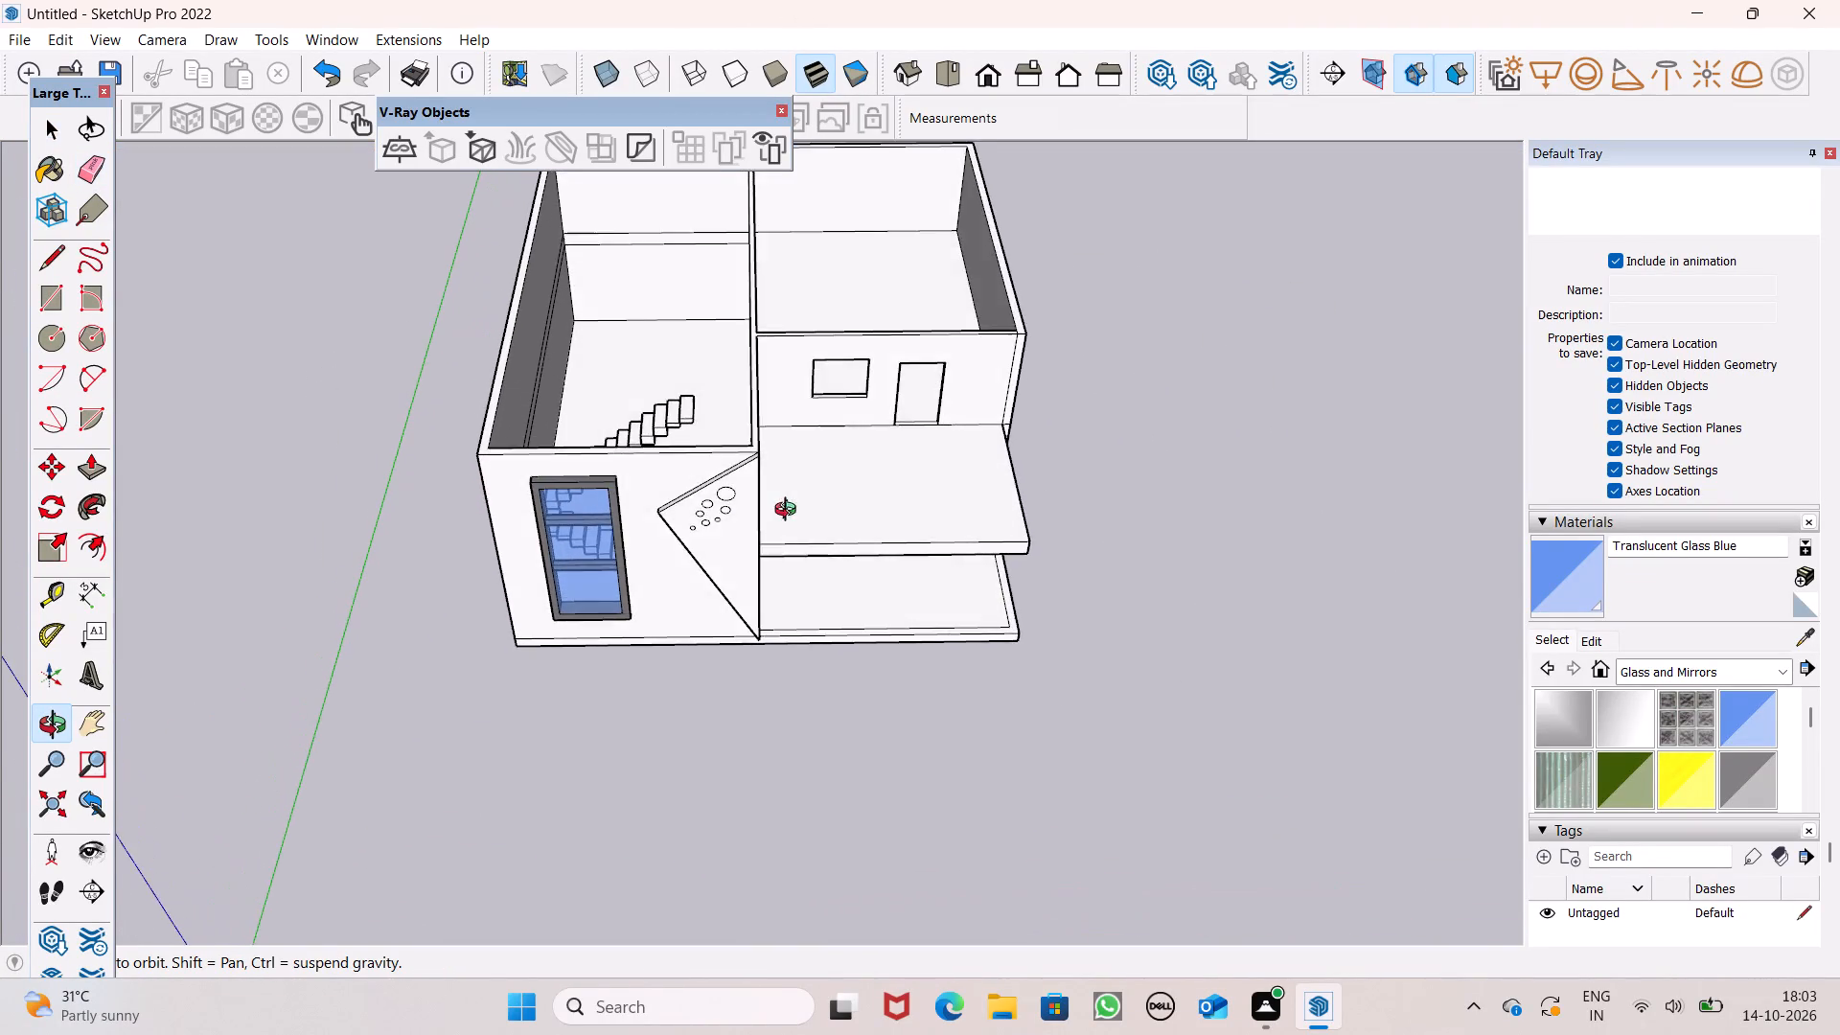
middle_click_drag(790, 512, 772, 581)
scroll(635, 474, "up", 1)
scroll(695, 517, "down", 2)
middle_click_drag(719, 577, 742, 701)
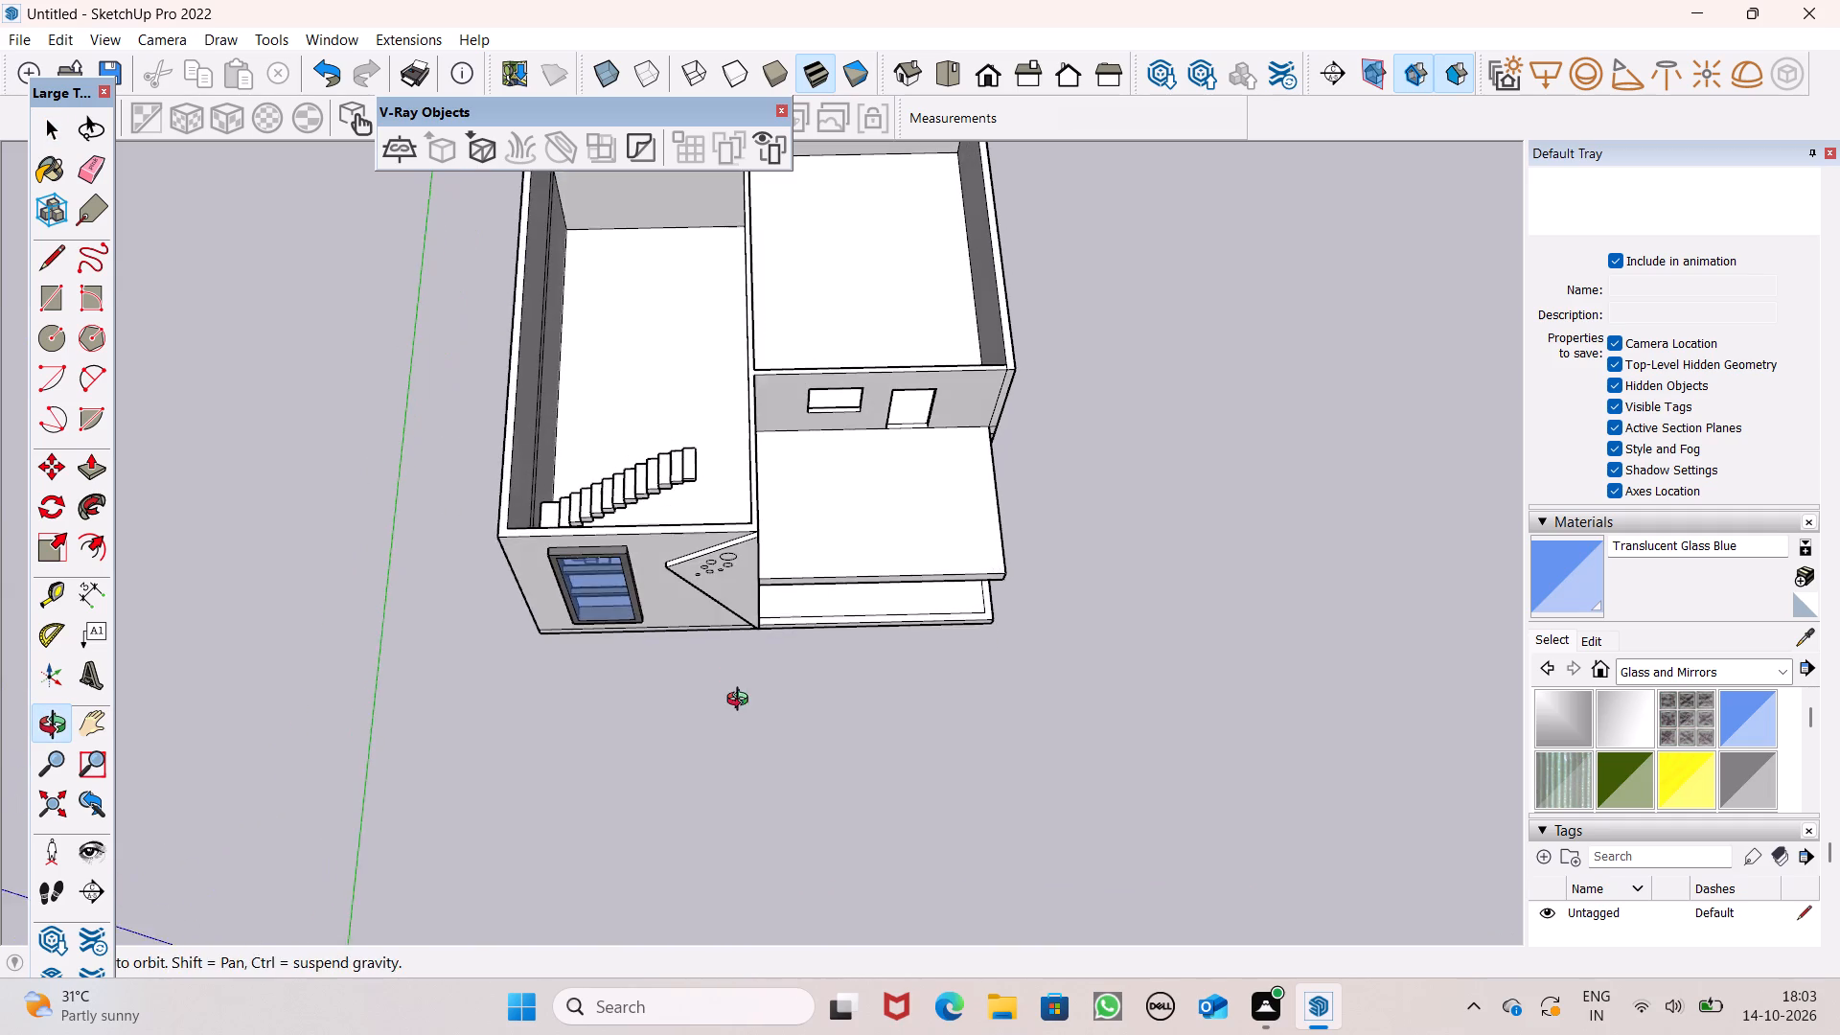
middle_click_drag(742, 701, 741, 701)
scroll(700, 531, "down", 4)
scroll(699, 209, "up", 4)
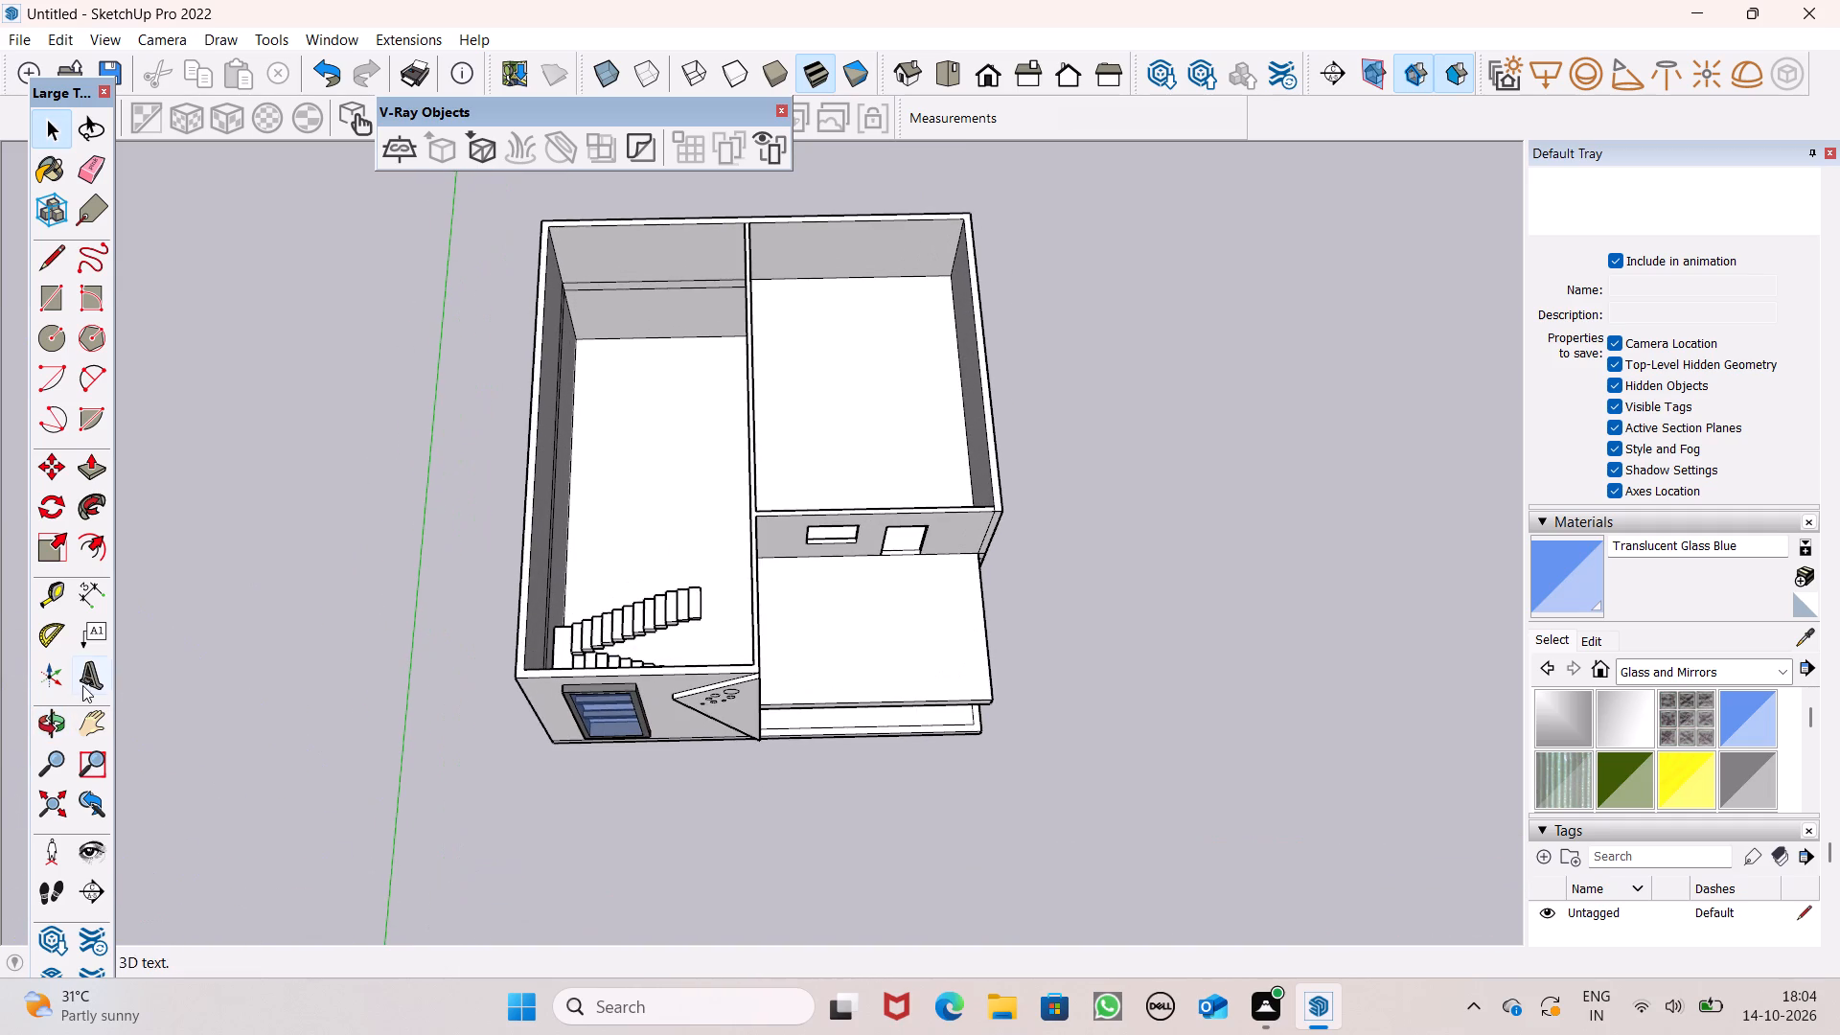
left_click(89, 468)
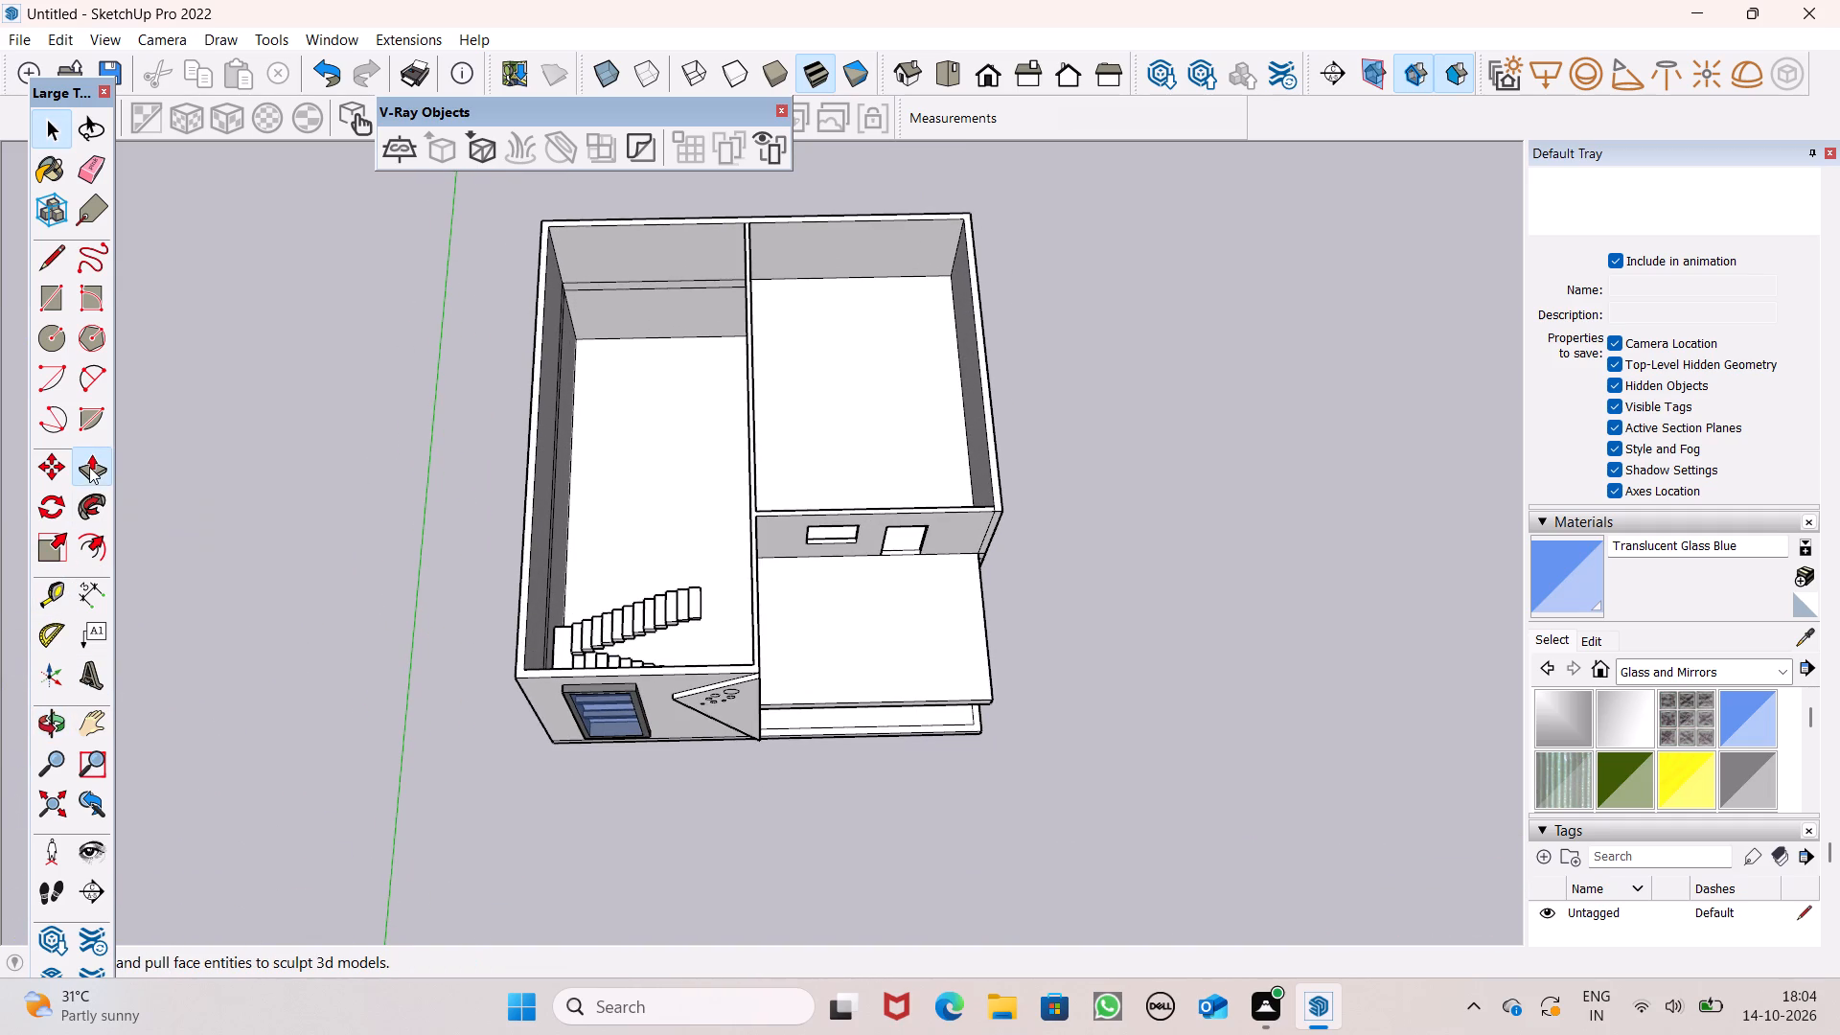
scroll(278, 629, "up", 4)
scroll(403, 674, "down", 1)
scroll(654, 669, "up", 1)
scroll(654, 669, "down", 1)
scroll(654, 669, "up", 7)
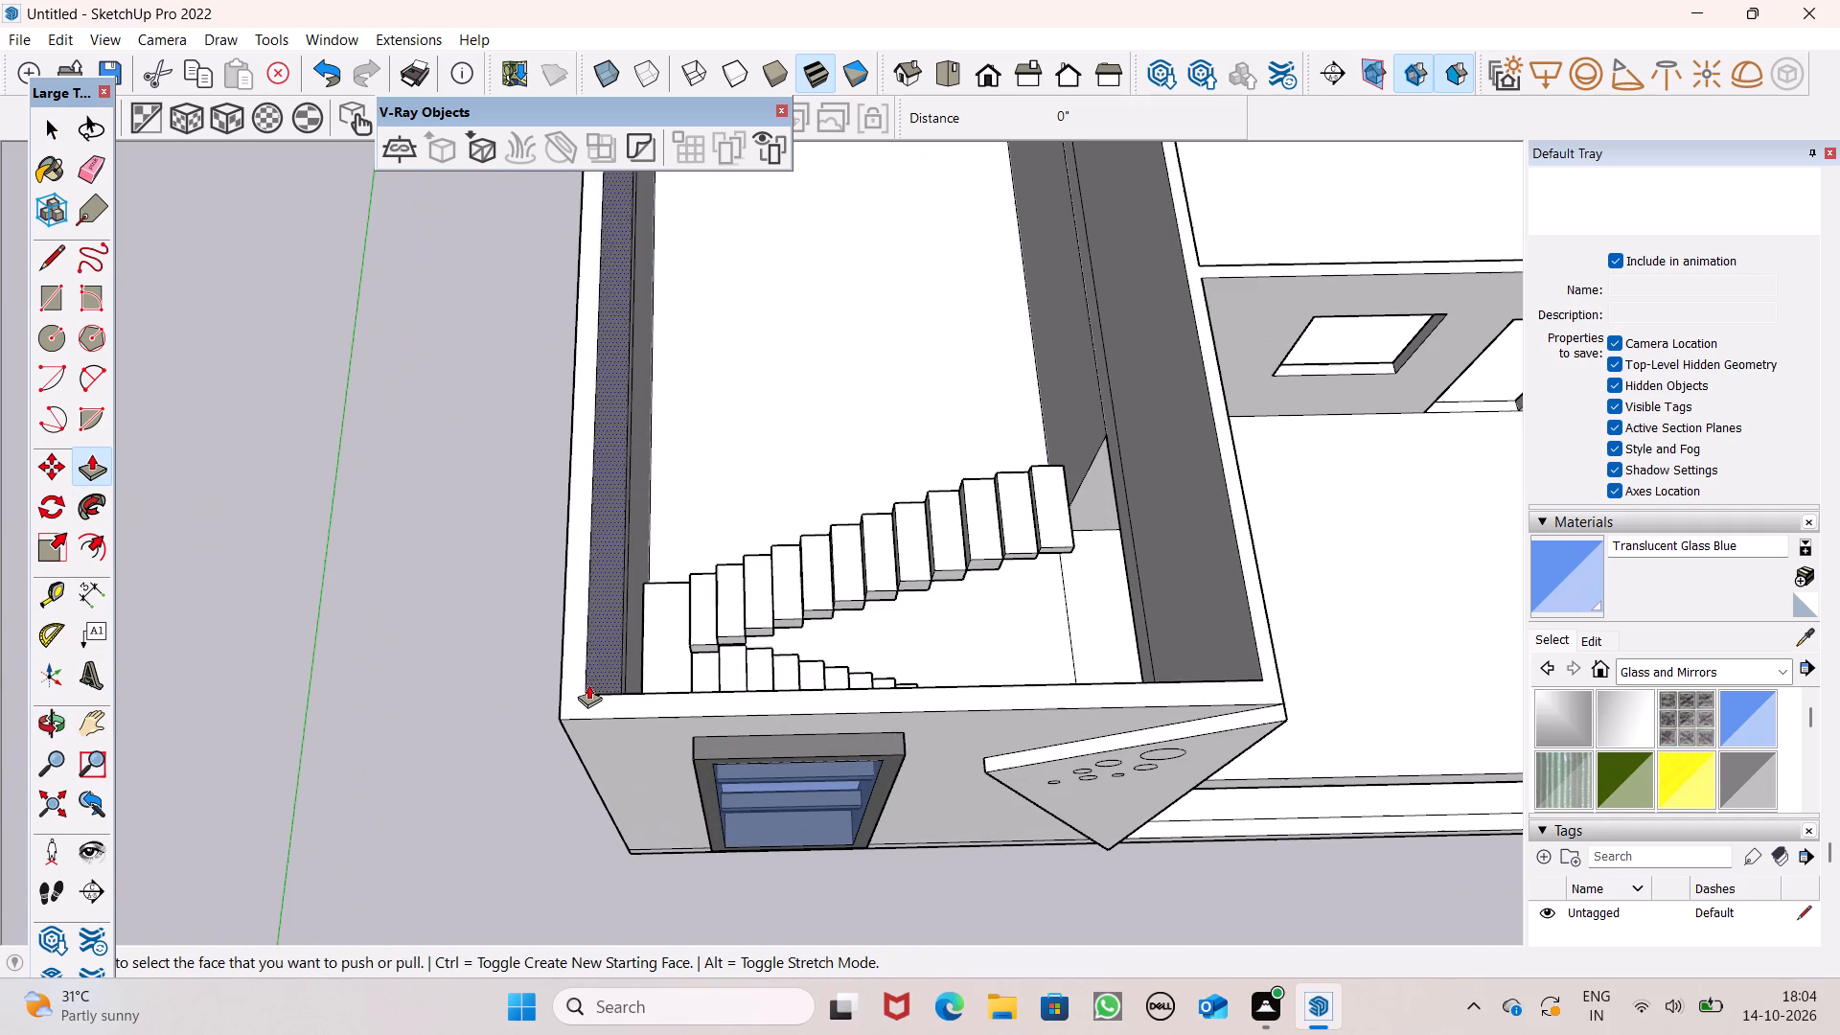
left_click_drag(576, 675, 575, 603)
type("2'")
key("Return")
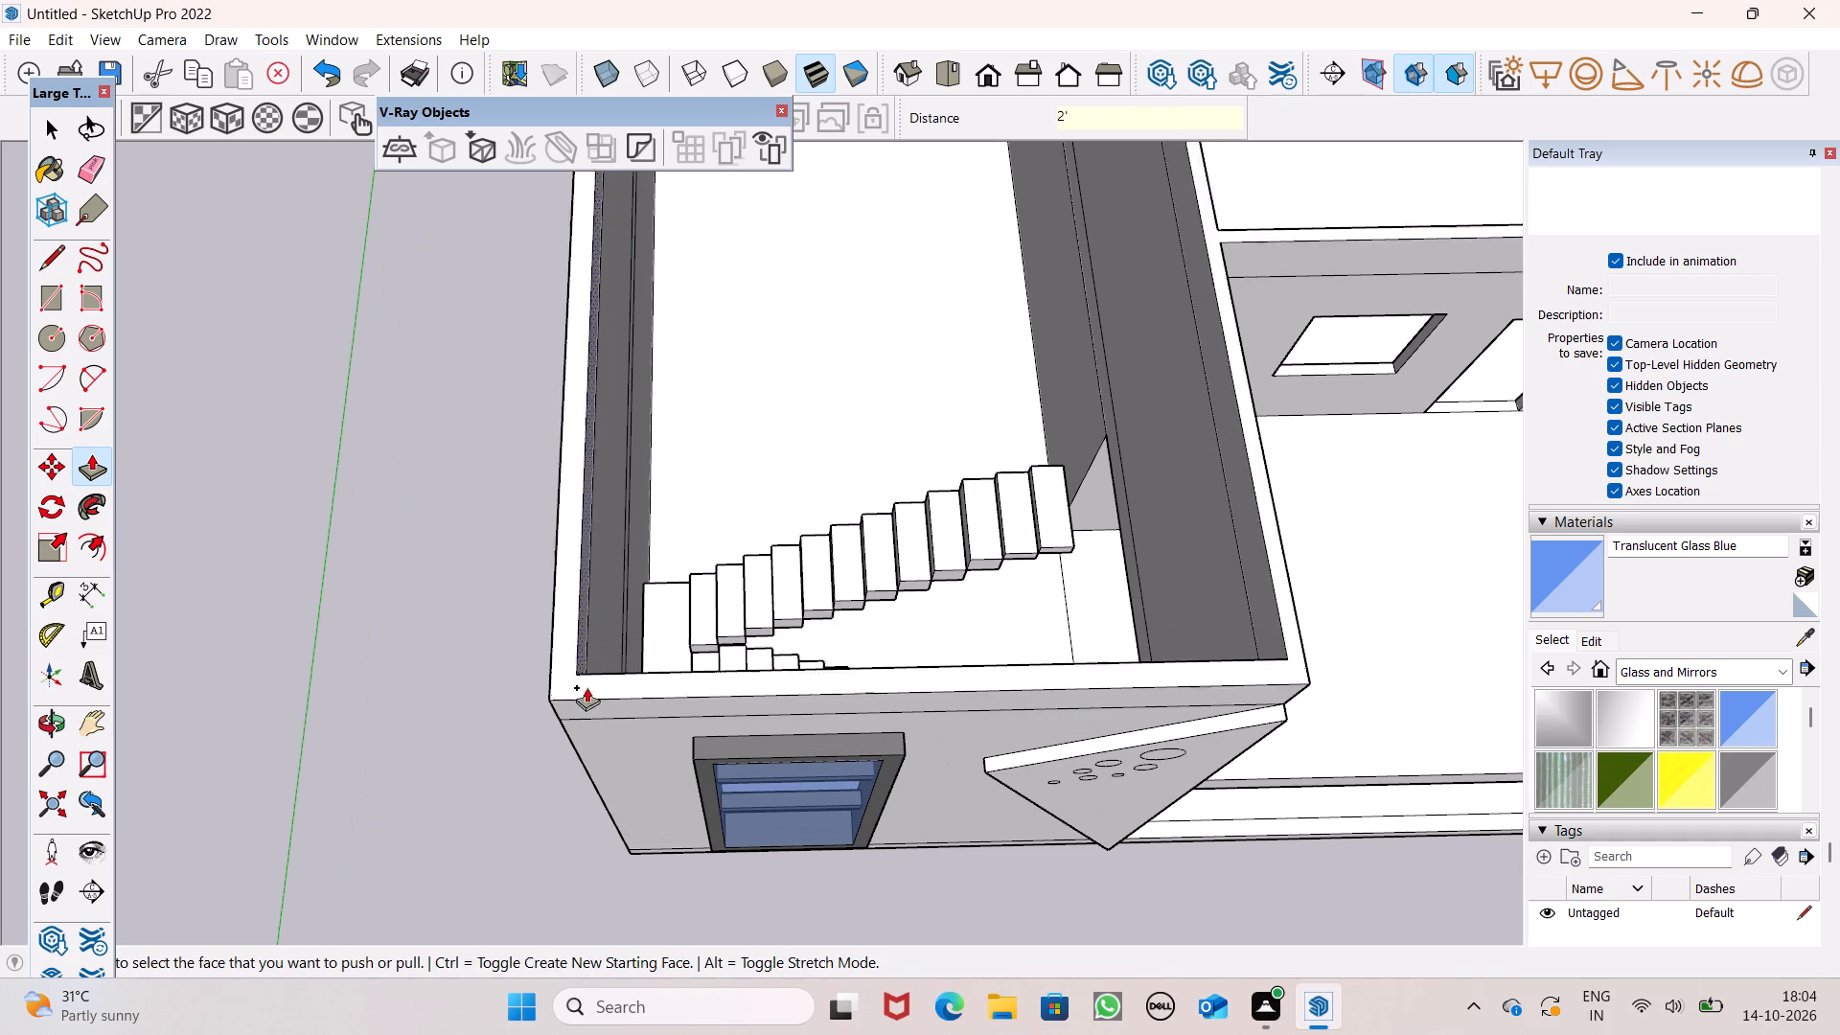
Draw a vertical line on the front wall beside the stair window, from the parapet line down to the floor line.
middle_click_drag(588, 697, 593, 342)
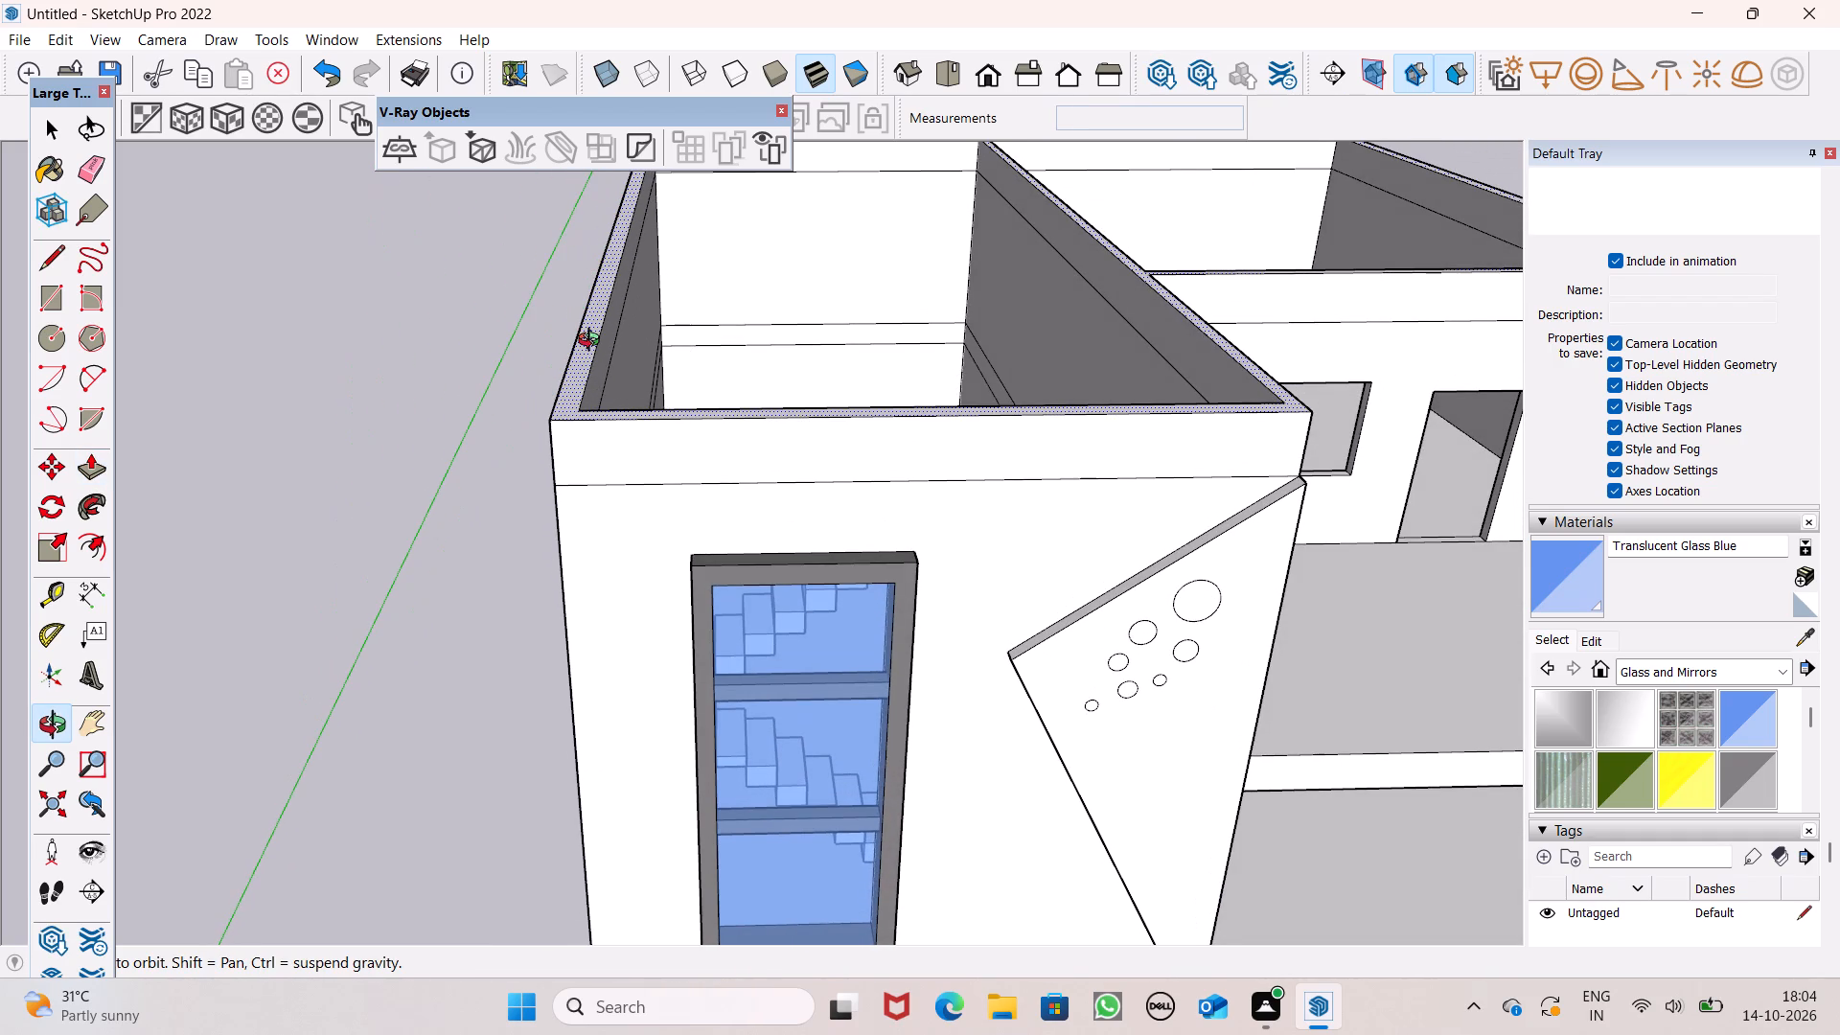
middle_click_drag(593, 342, 595, 345)
scroll(595, 345, "up", 4)
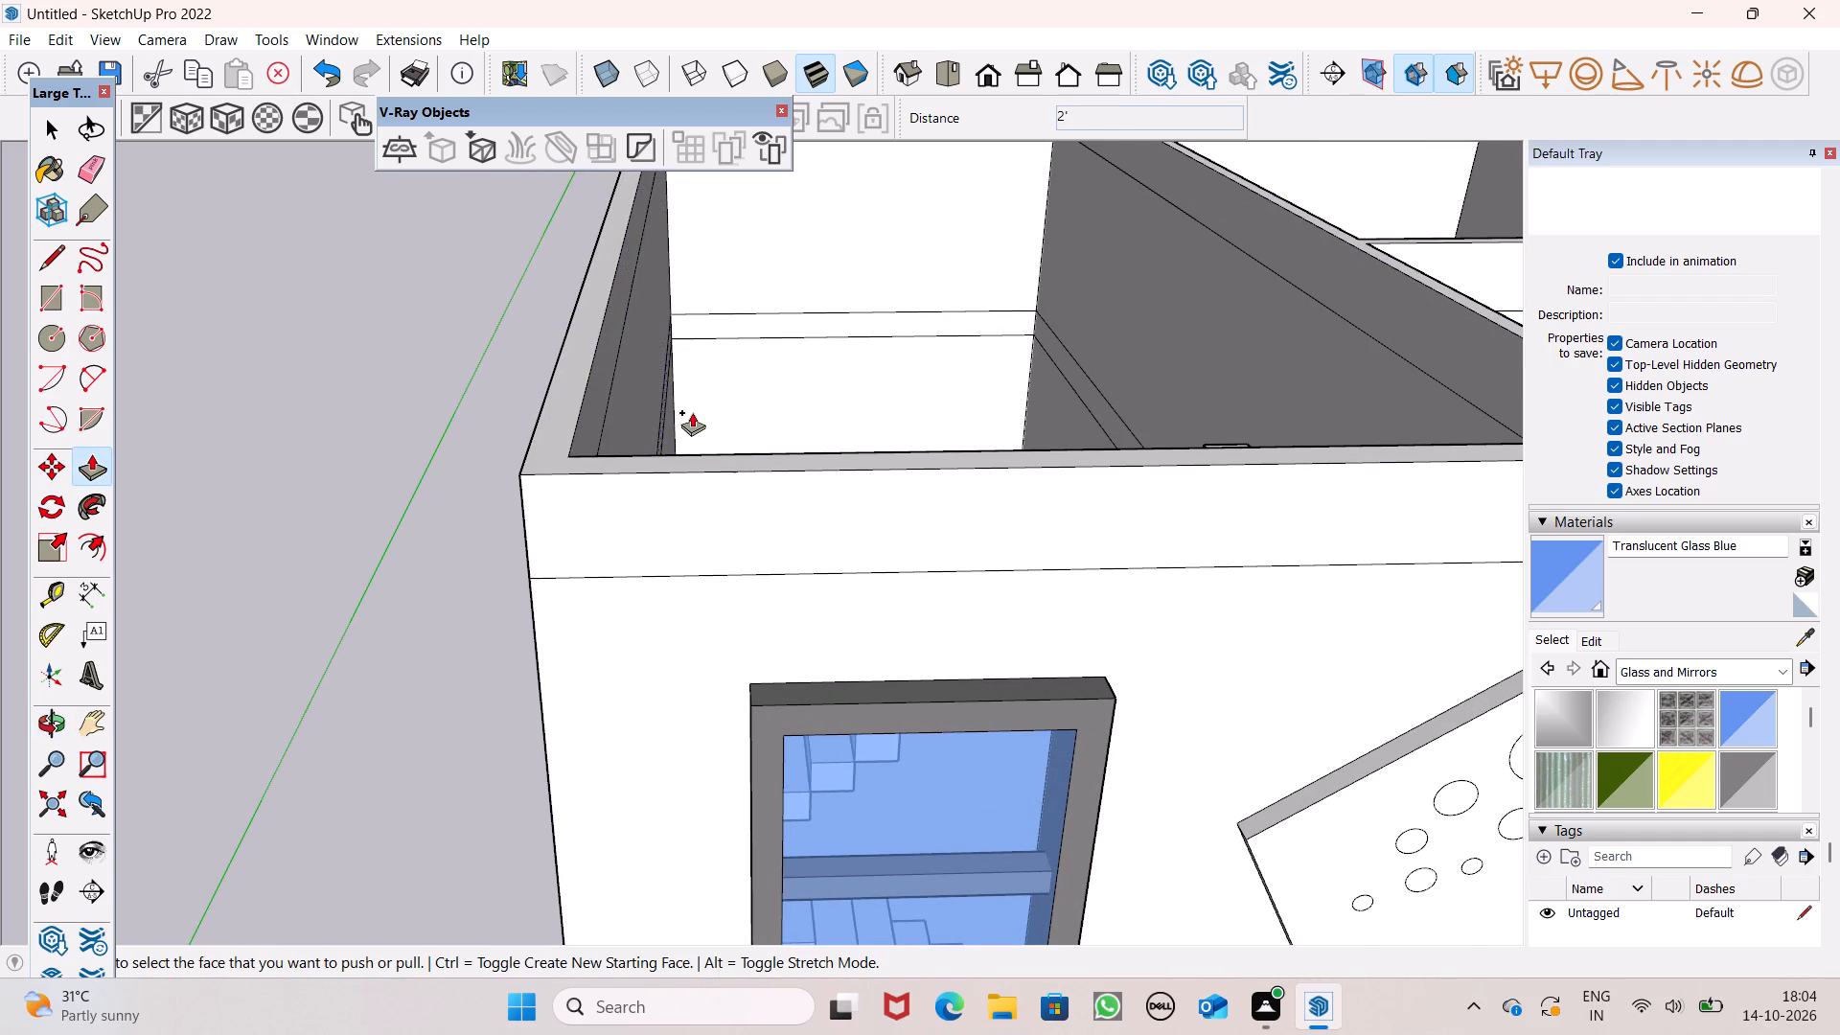
scroll(412, 343, "down", 7)
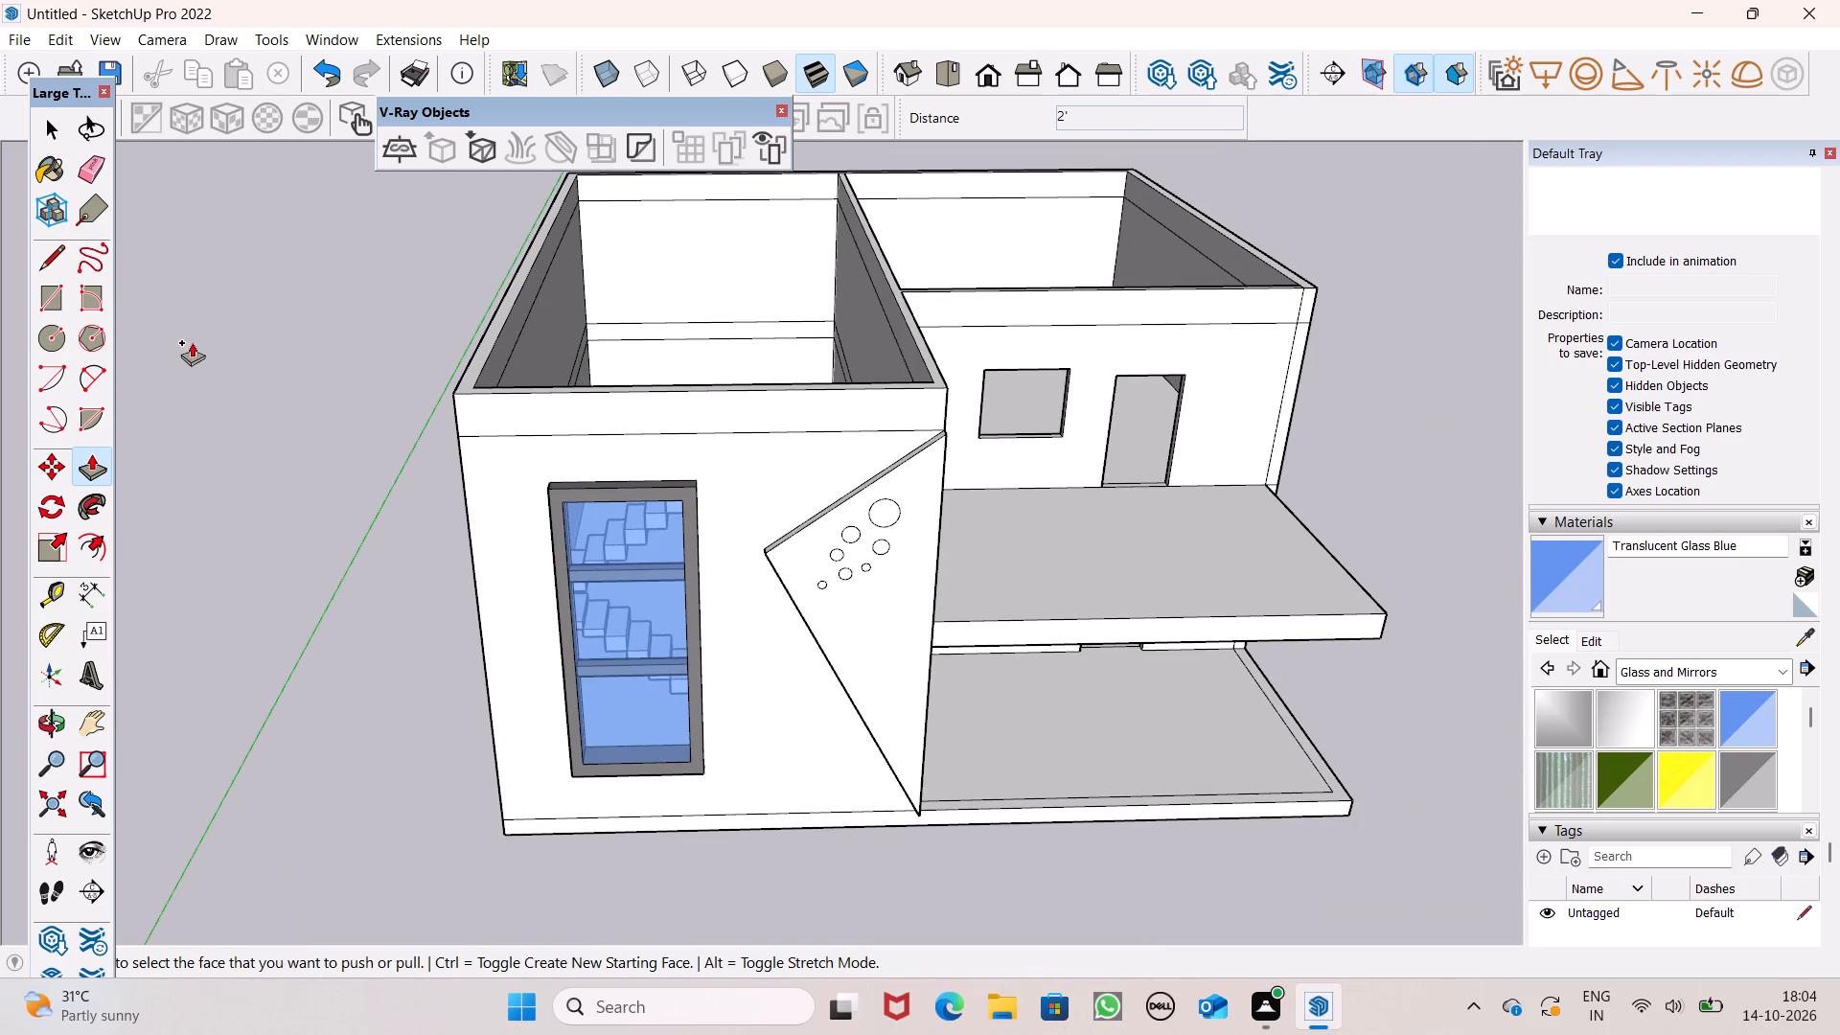
left_click(48, 261)
scroll(448, 503, "up", 1)
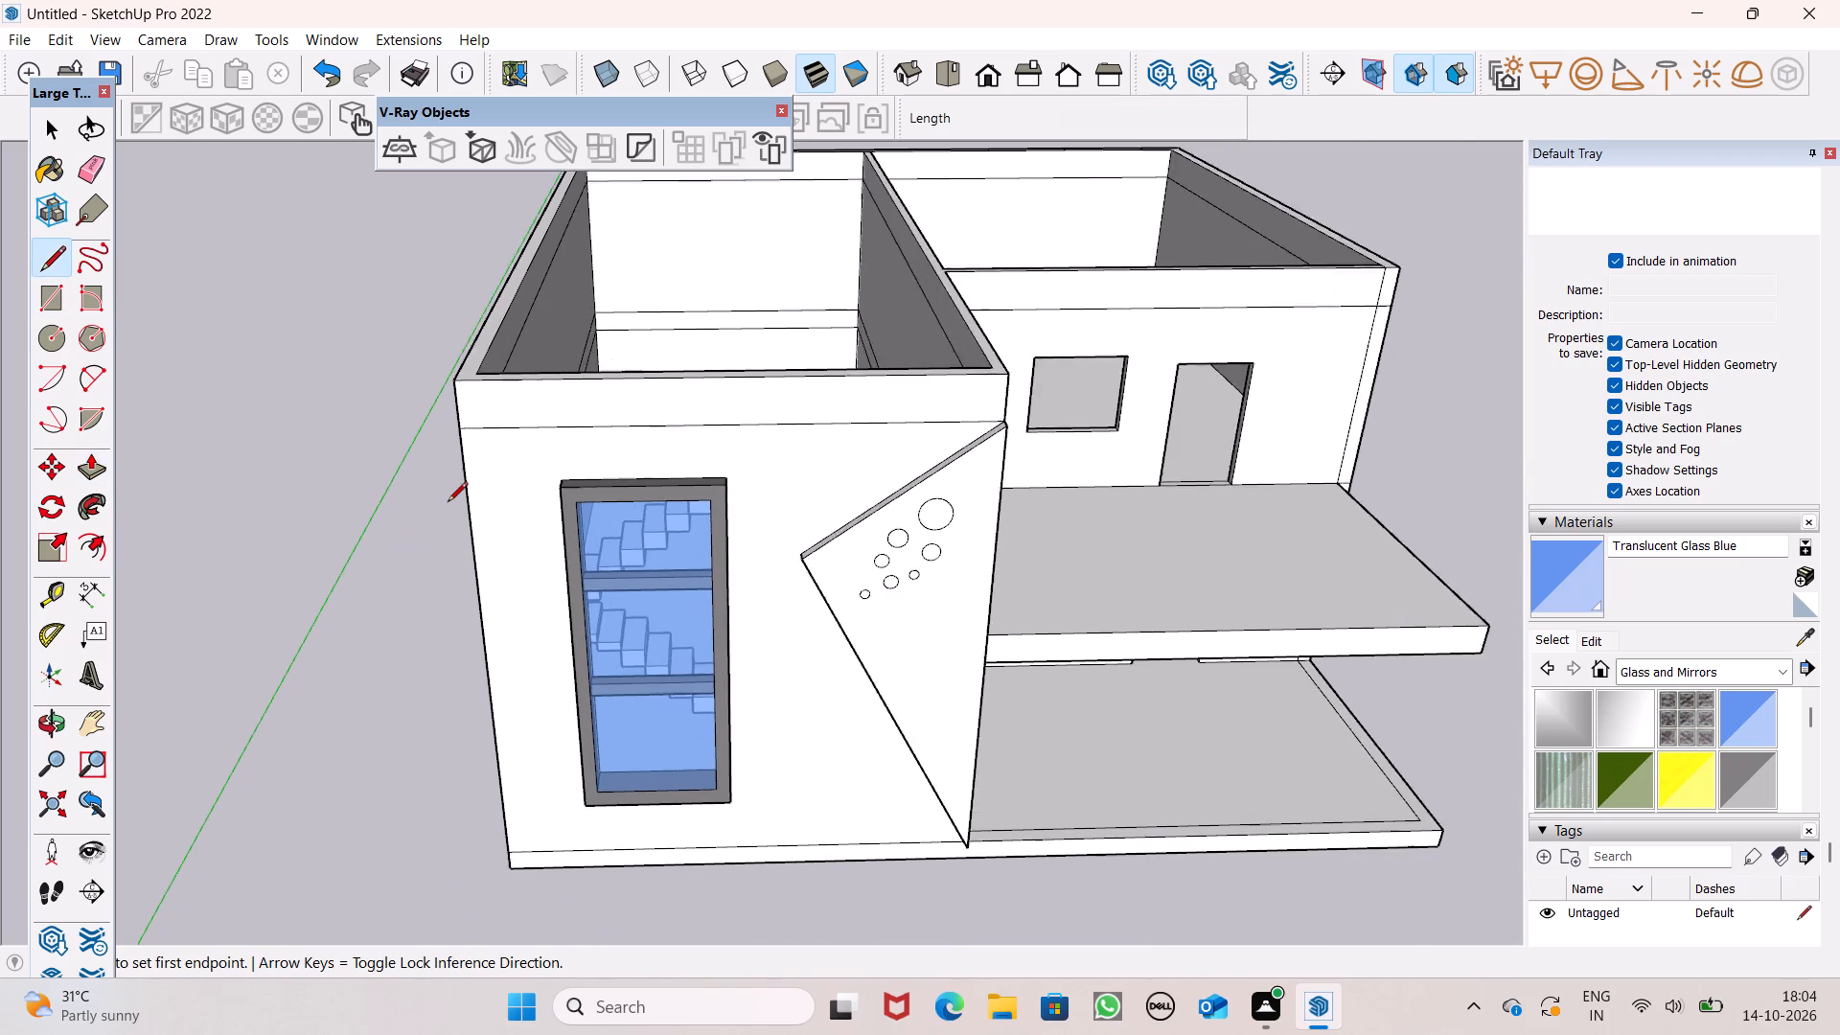
scroll(448, 503, "up", 2)
left_click(545, 414)
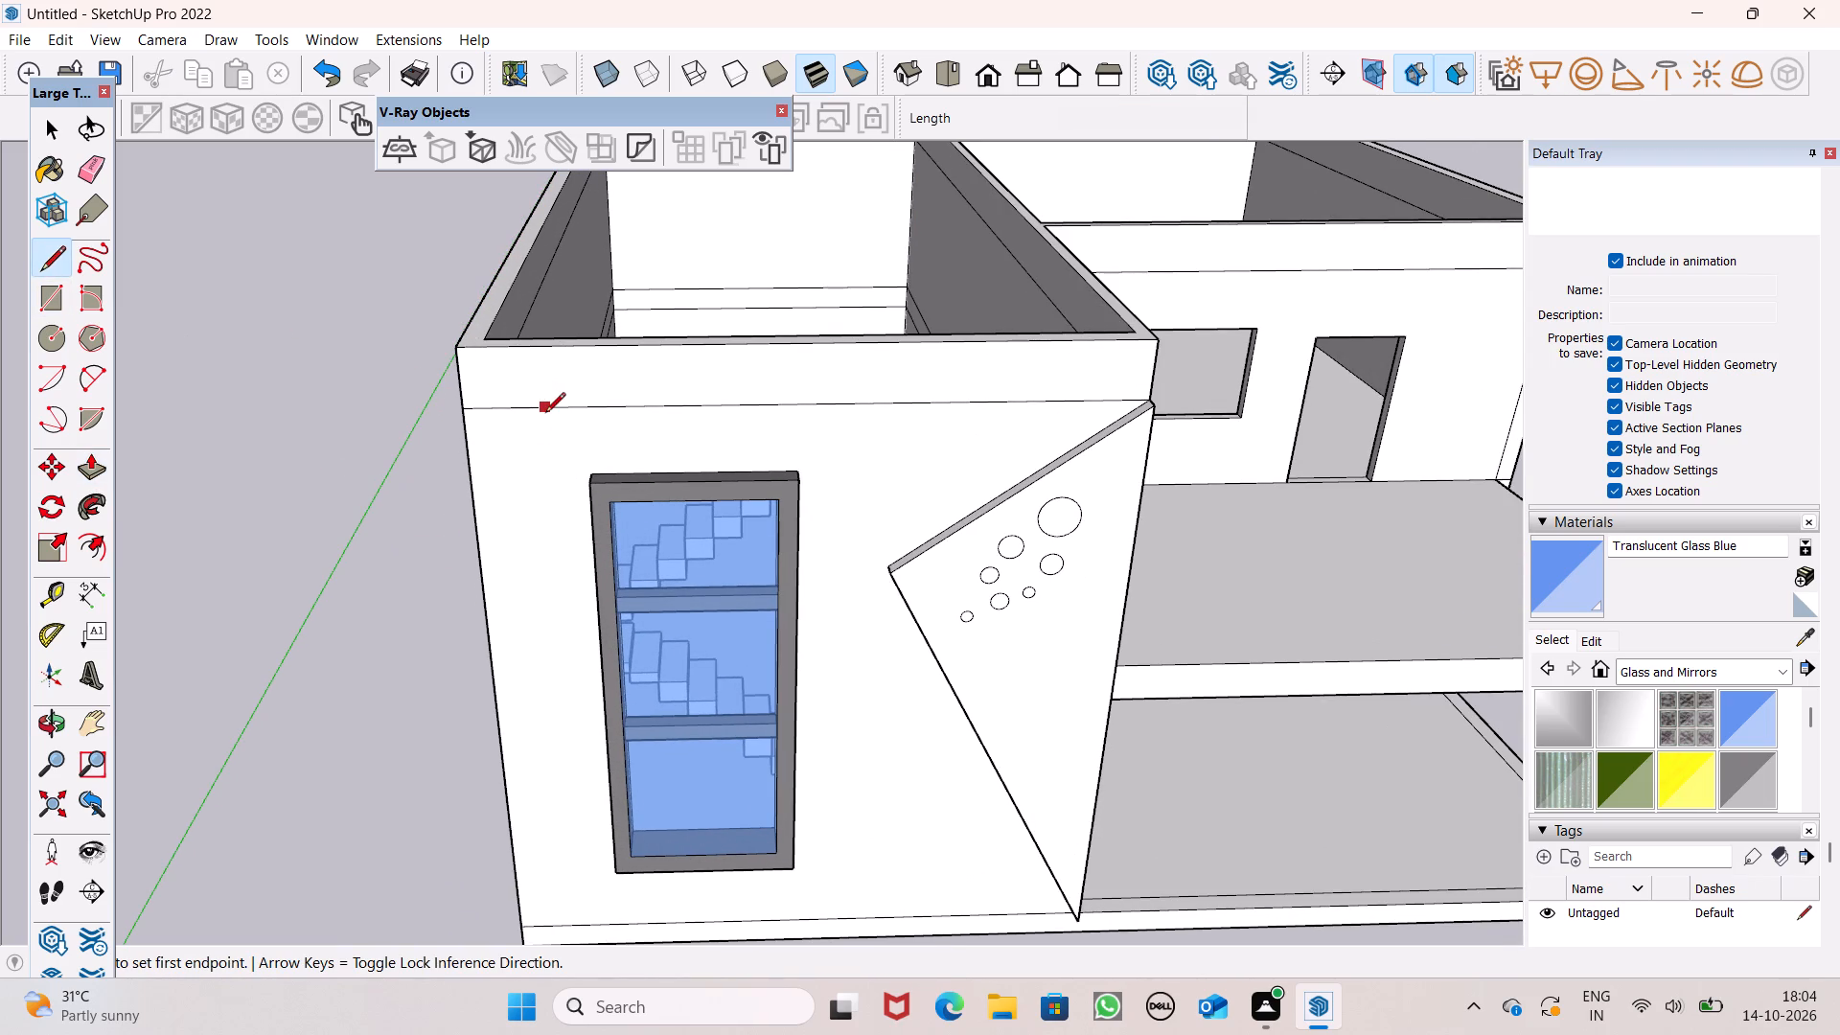
scroll(573, 847, "down", 5)
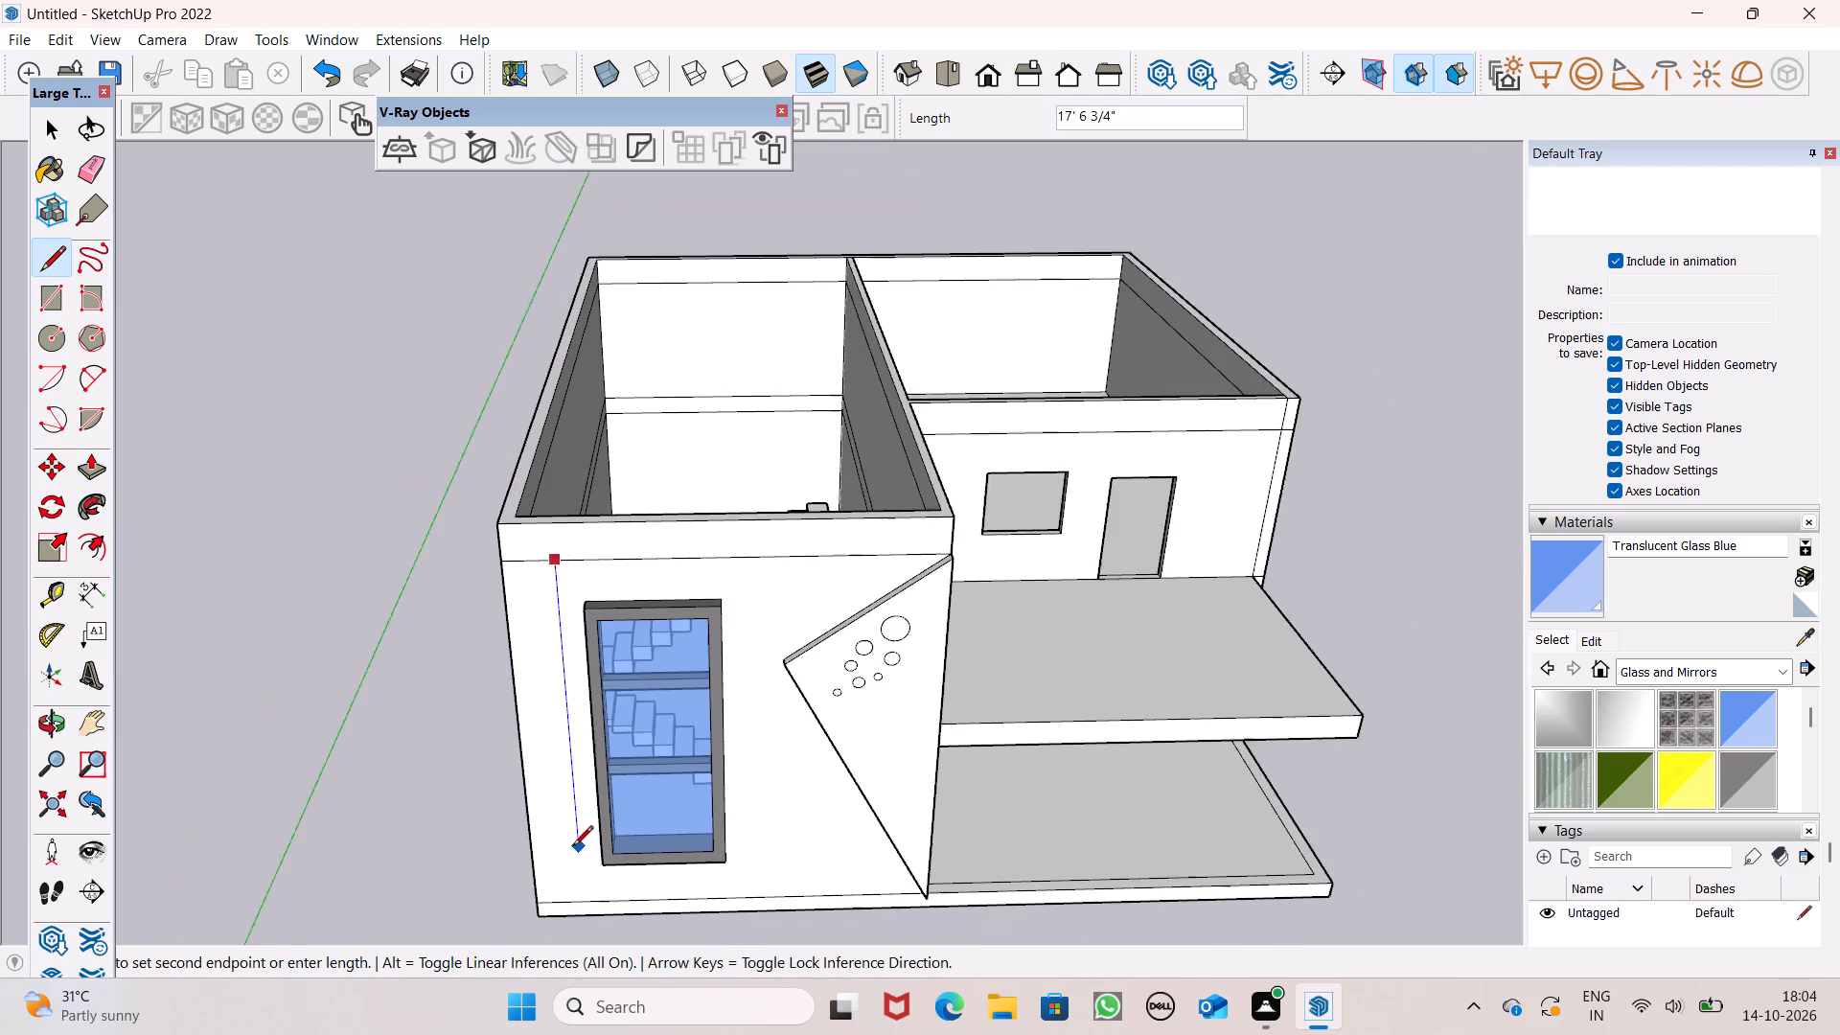
scroll(583, 908, "up", 6)
left_click(583, 908)
scroll(524, 798, "down", 4)
key("space")
scroll(398, 373, "down", 2)
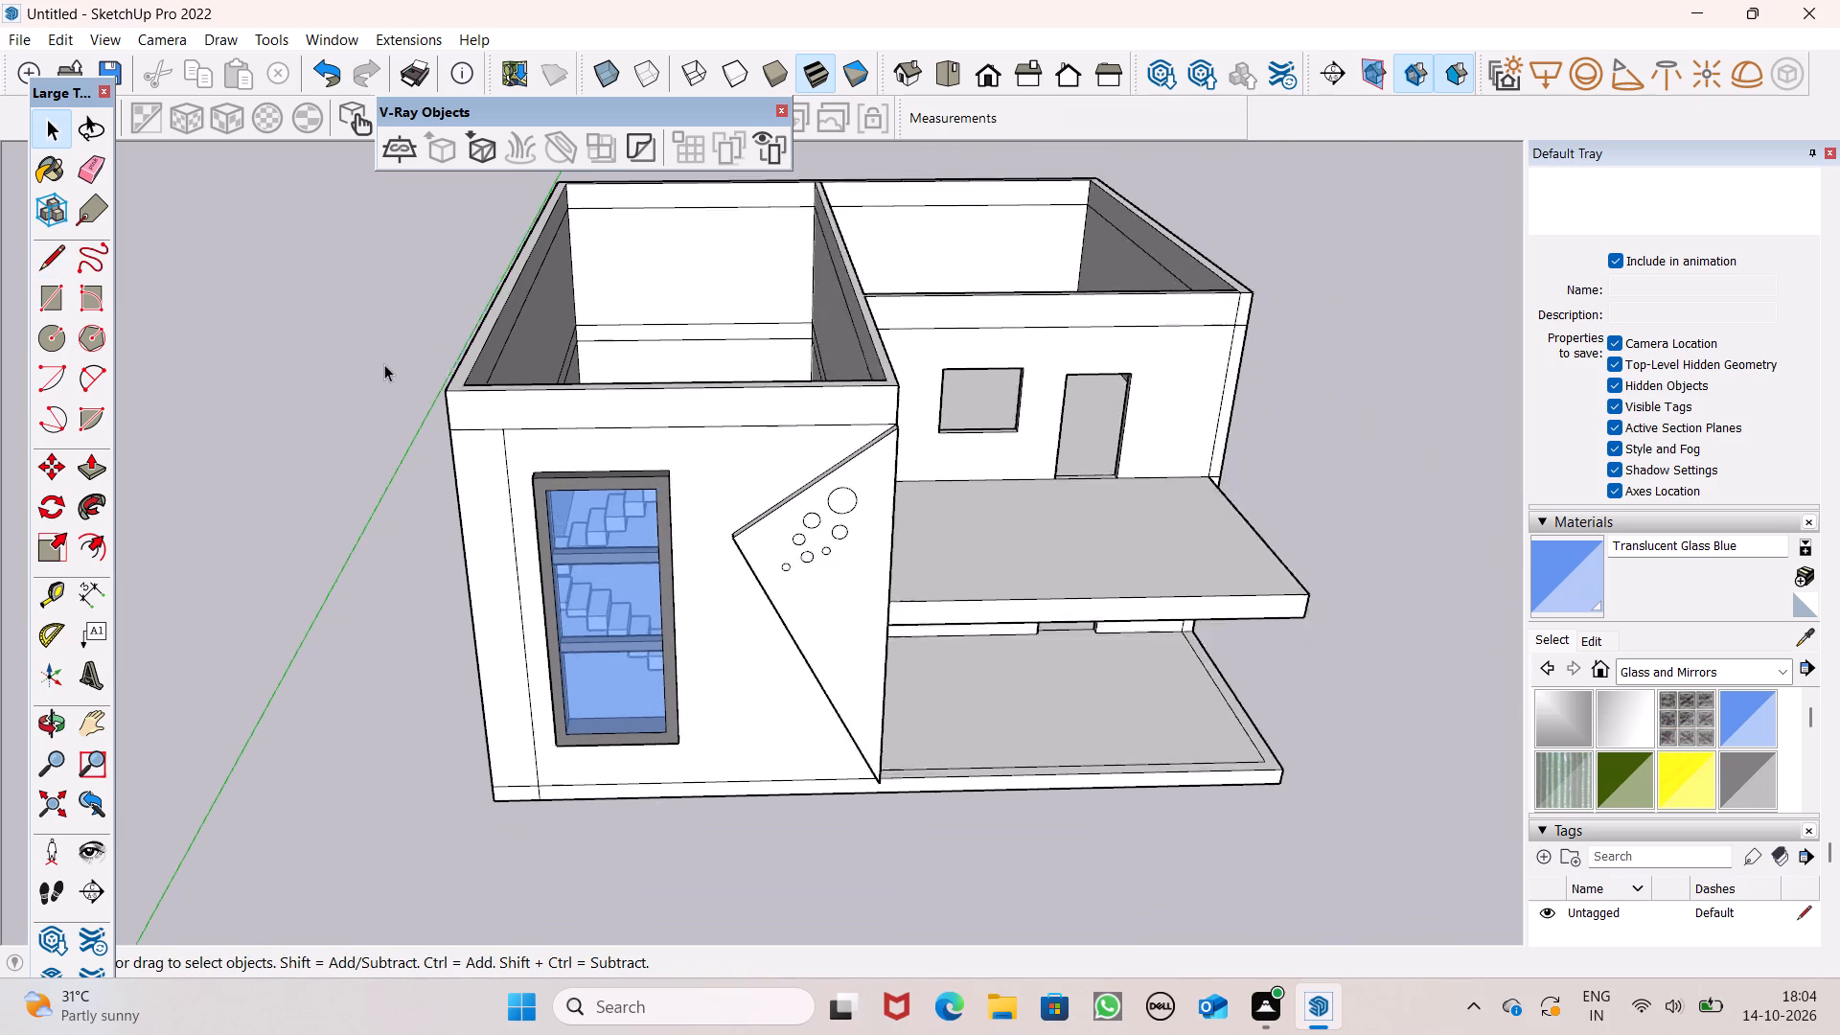
Examine the raised parapet and the upper-floor wall above the porch.
scroll(384, 364, "down", 2)
scroll(315, 303, "down", 2)
scroll(635, 73, "down", 2)
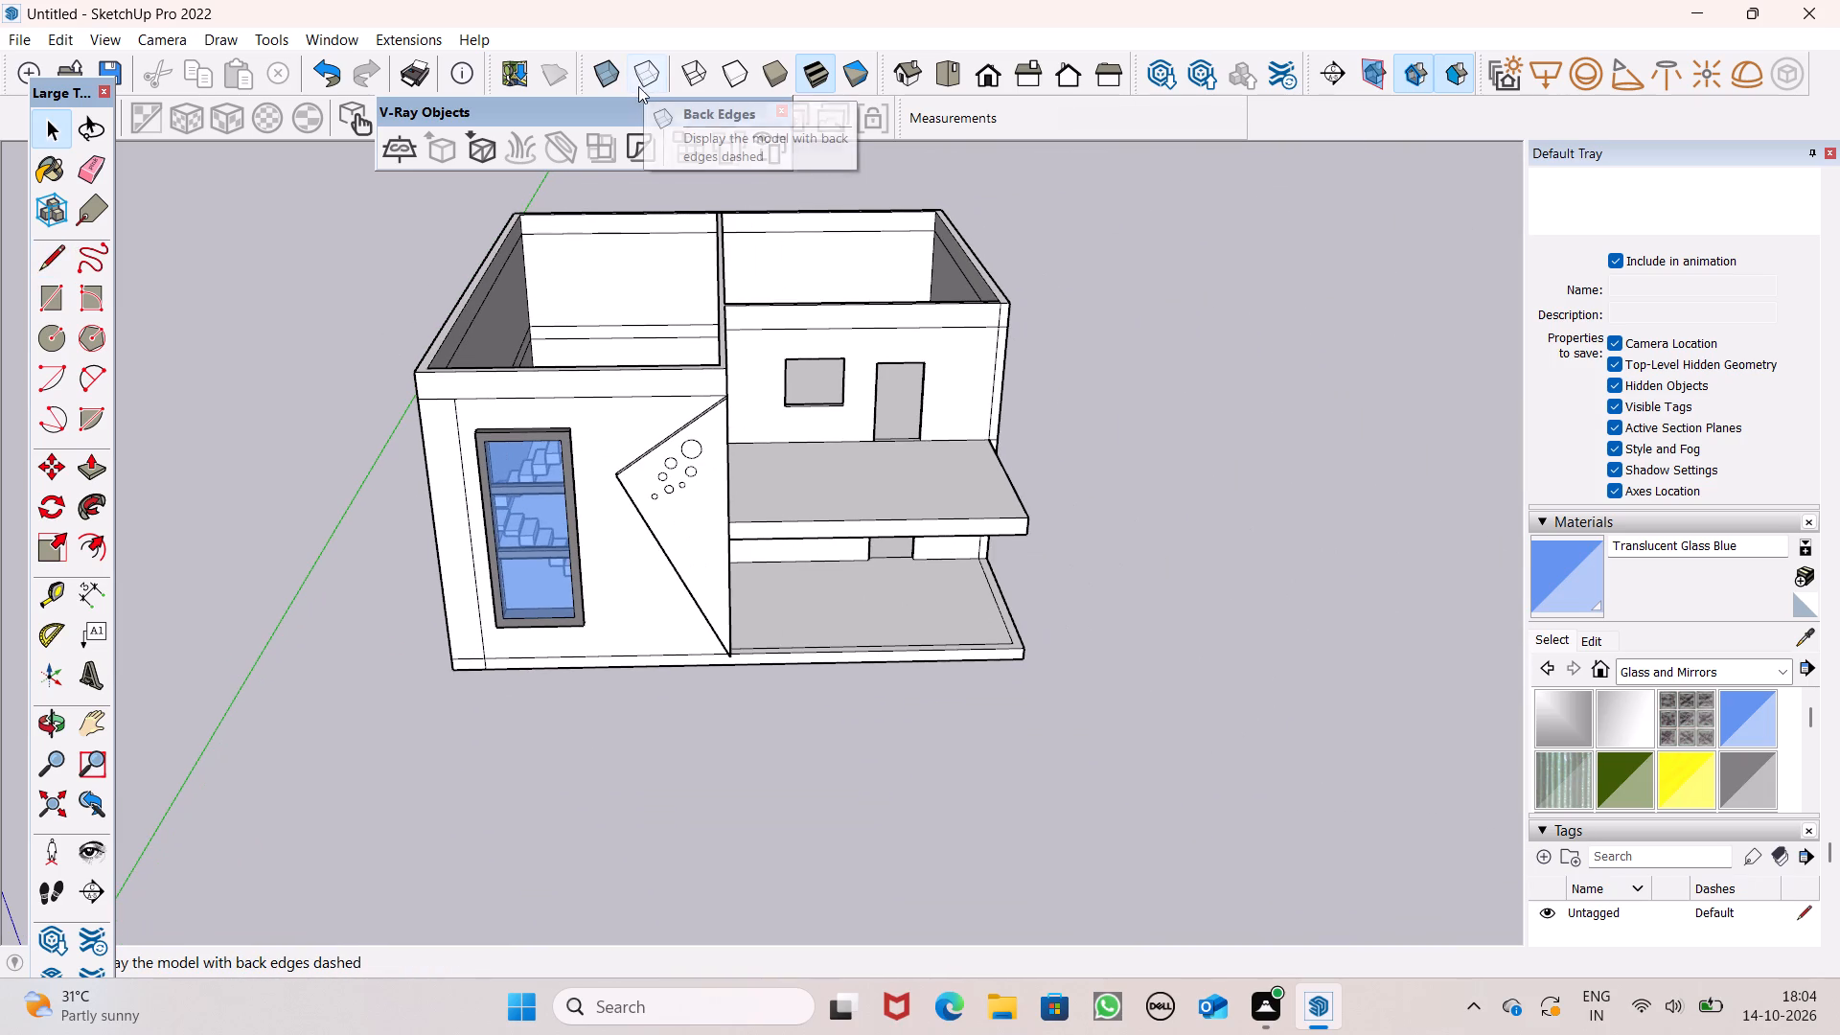
scroll(632, 86, "down", 2)
scroll(790, 277, "up", 1)
scroll(818, 291, "down", 1)
scroll(818, 291, "up", 3)
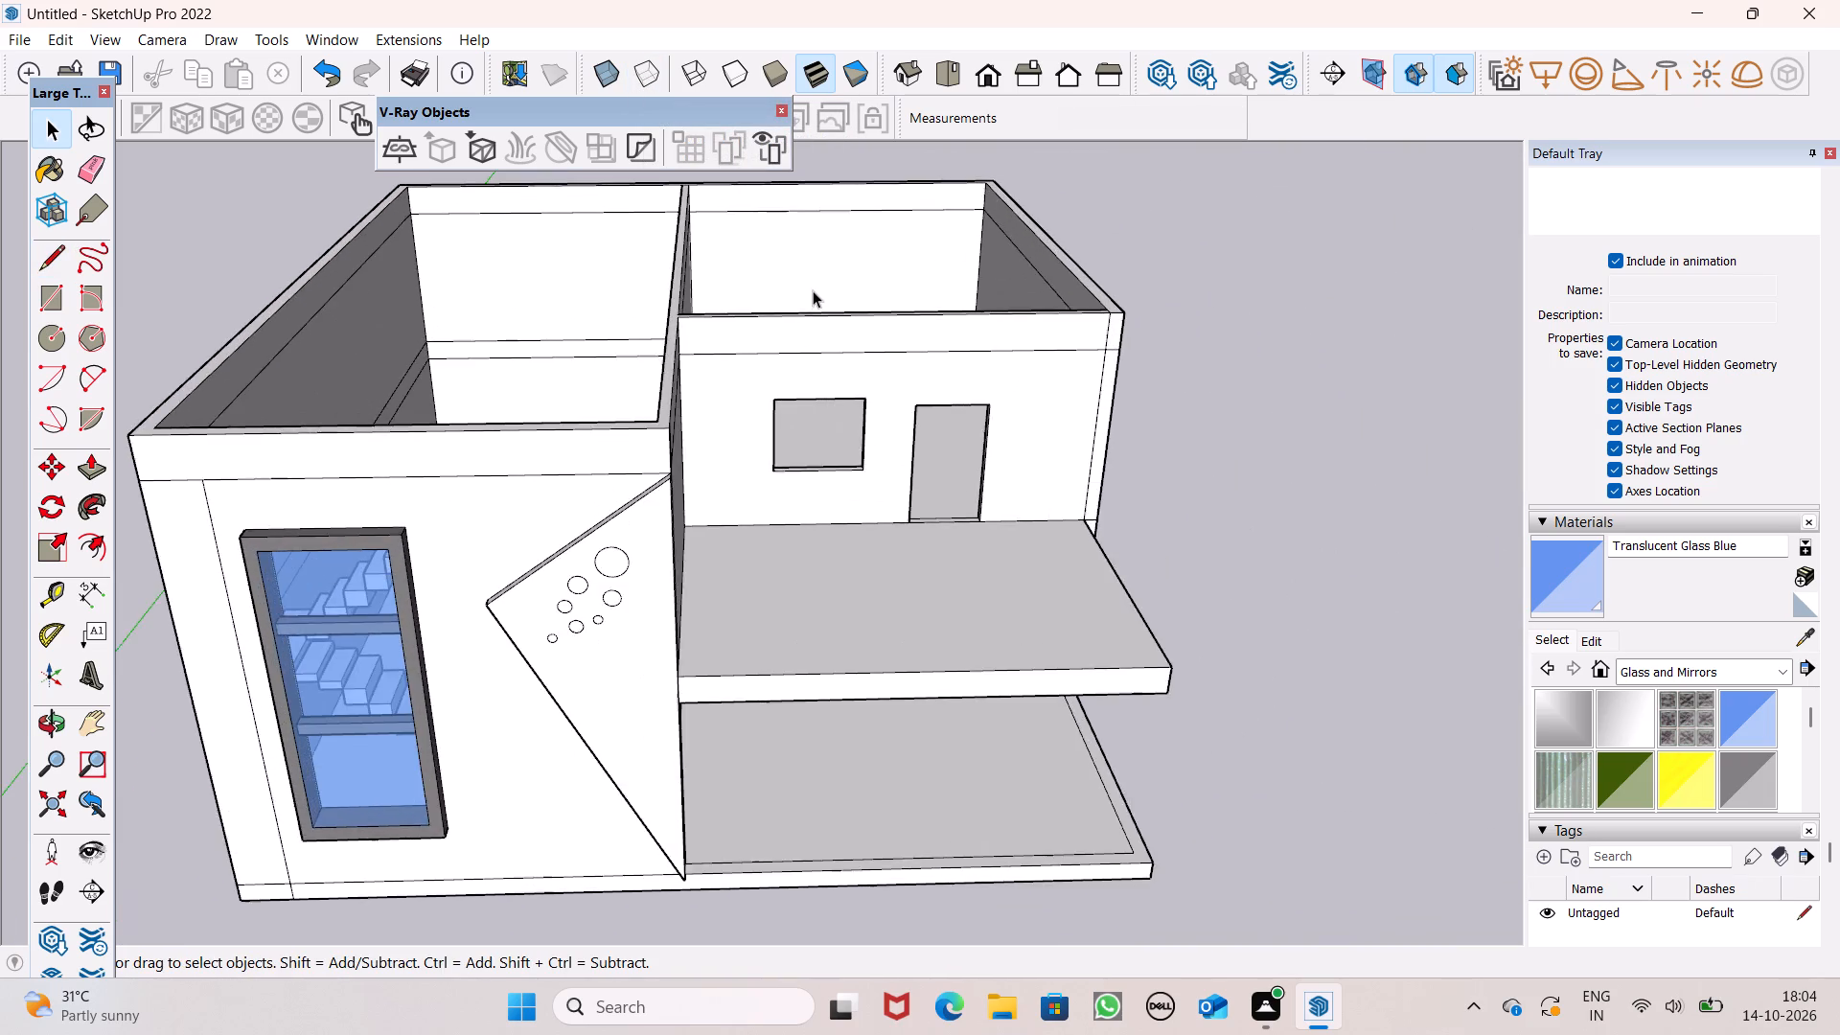
scroll(813, 291, "up", 1)
middle_click_drag(813, 291, 681, 310)
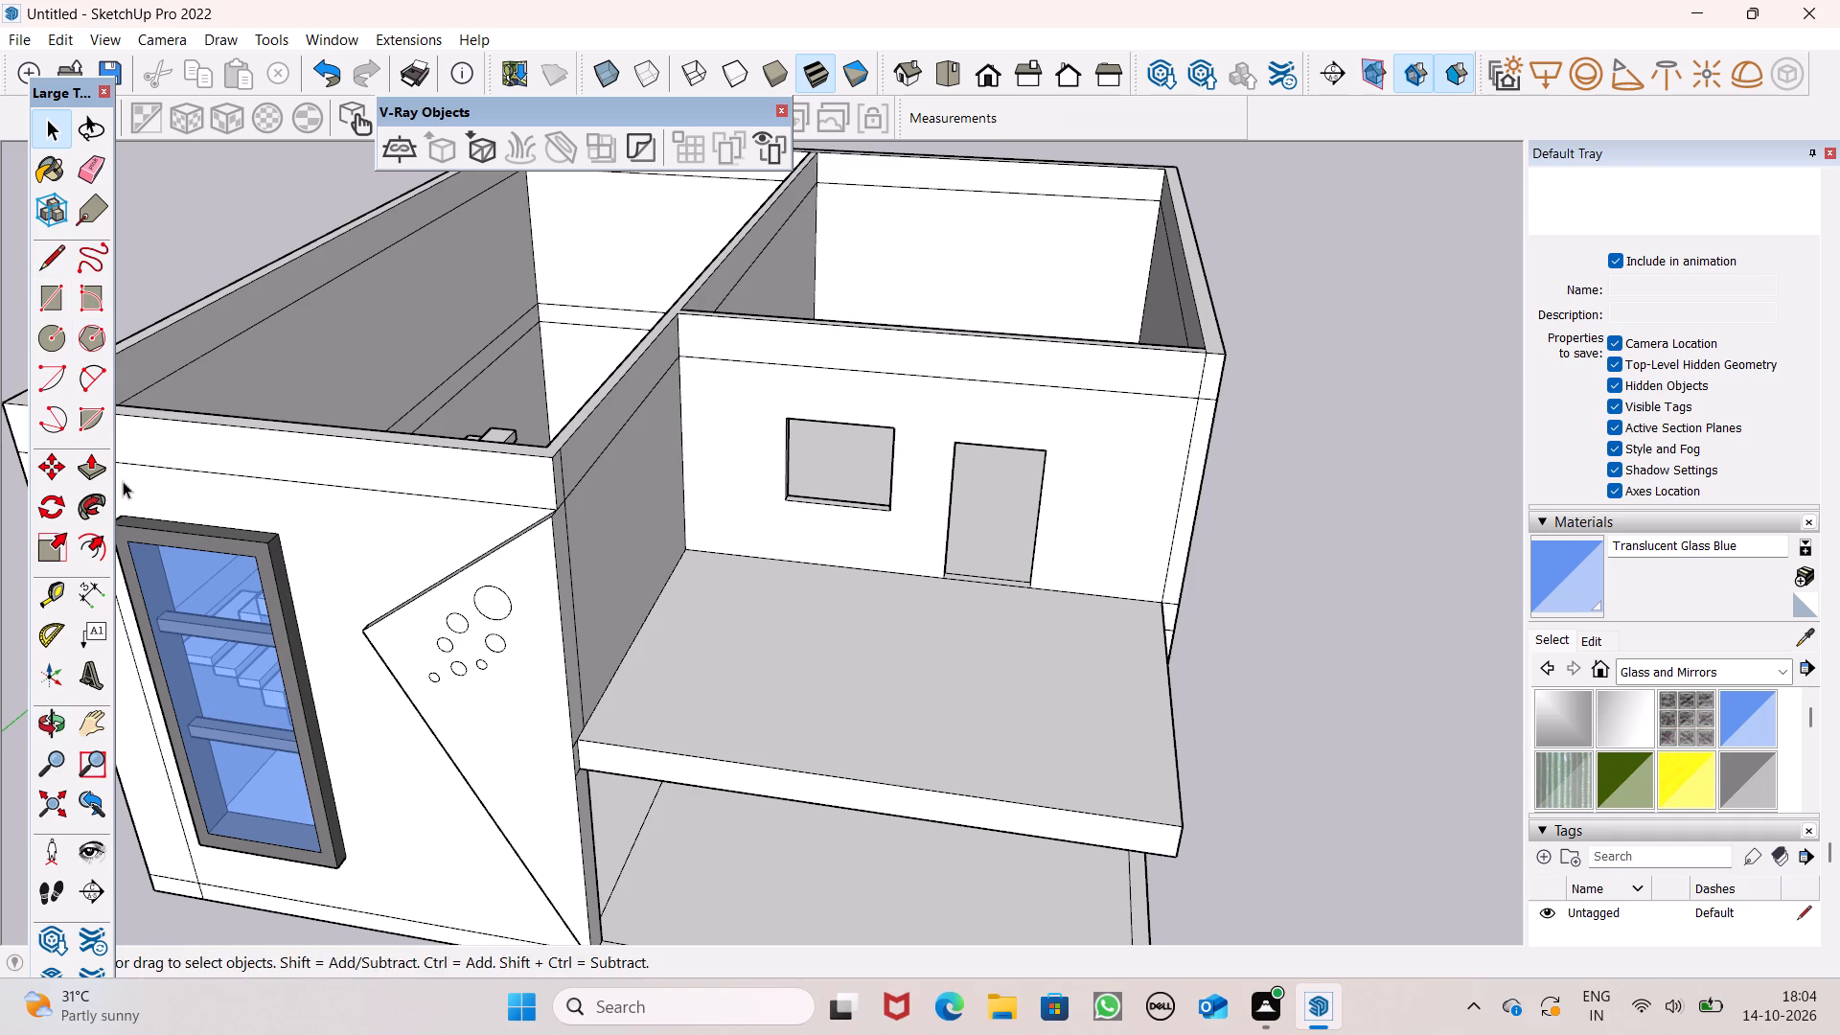
Push/pull the parapet band above the upper porch forward to the plane of the front wall, forming a roof slab.
left_click(100, 478)
left_click_drag(727, 335, 600, 444)
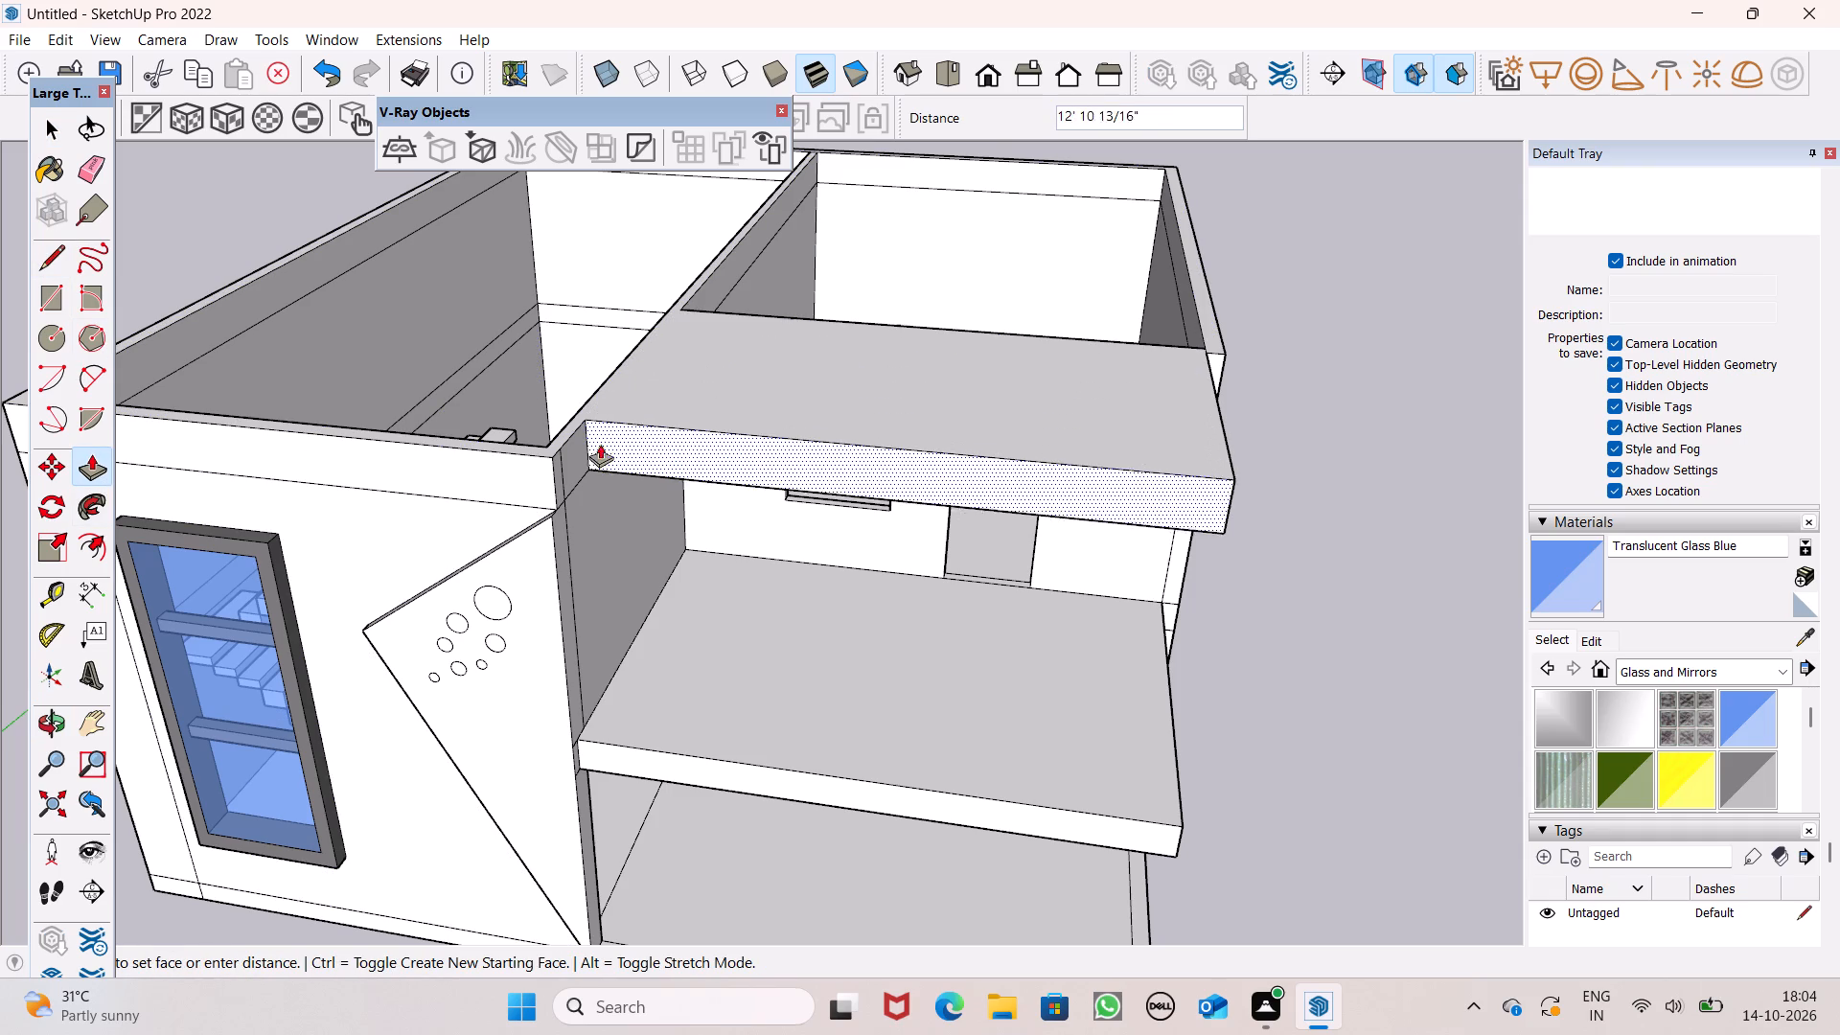
left_click_drag(600, 444, 512, 474)
left_click_drag(590, 461, 534, 477)
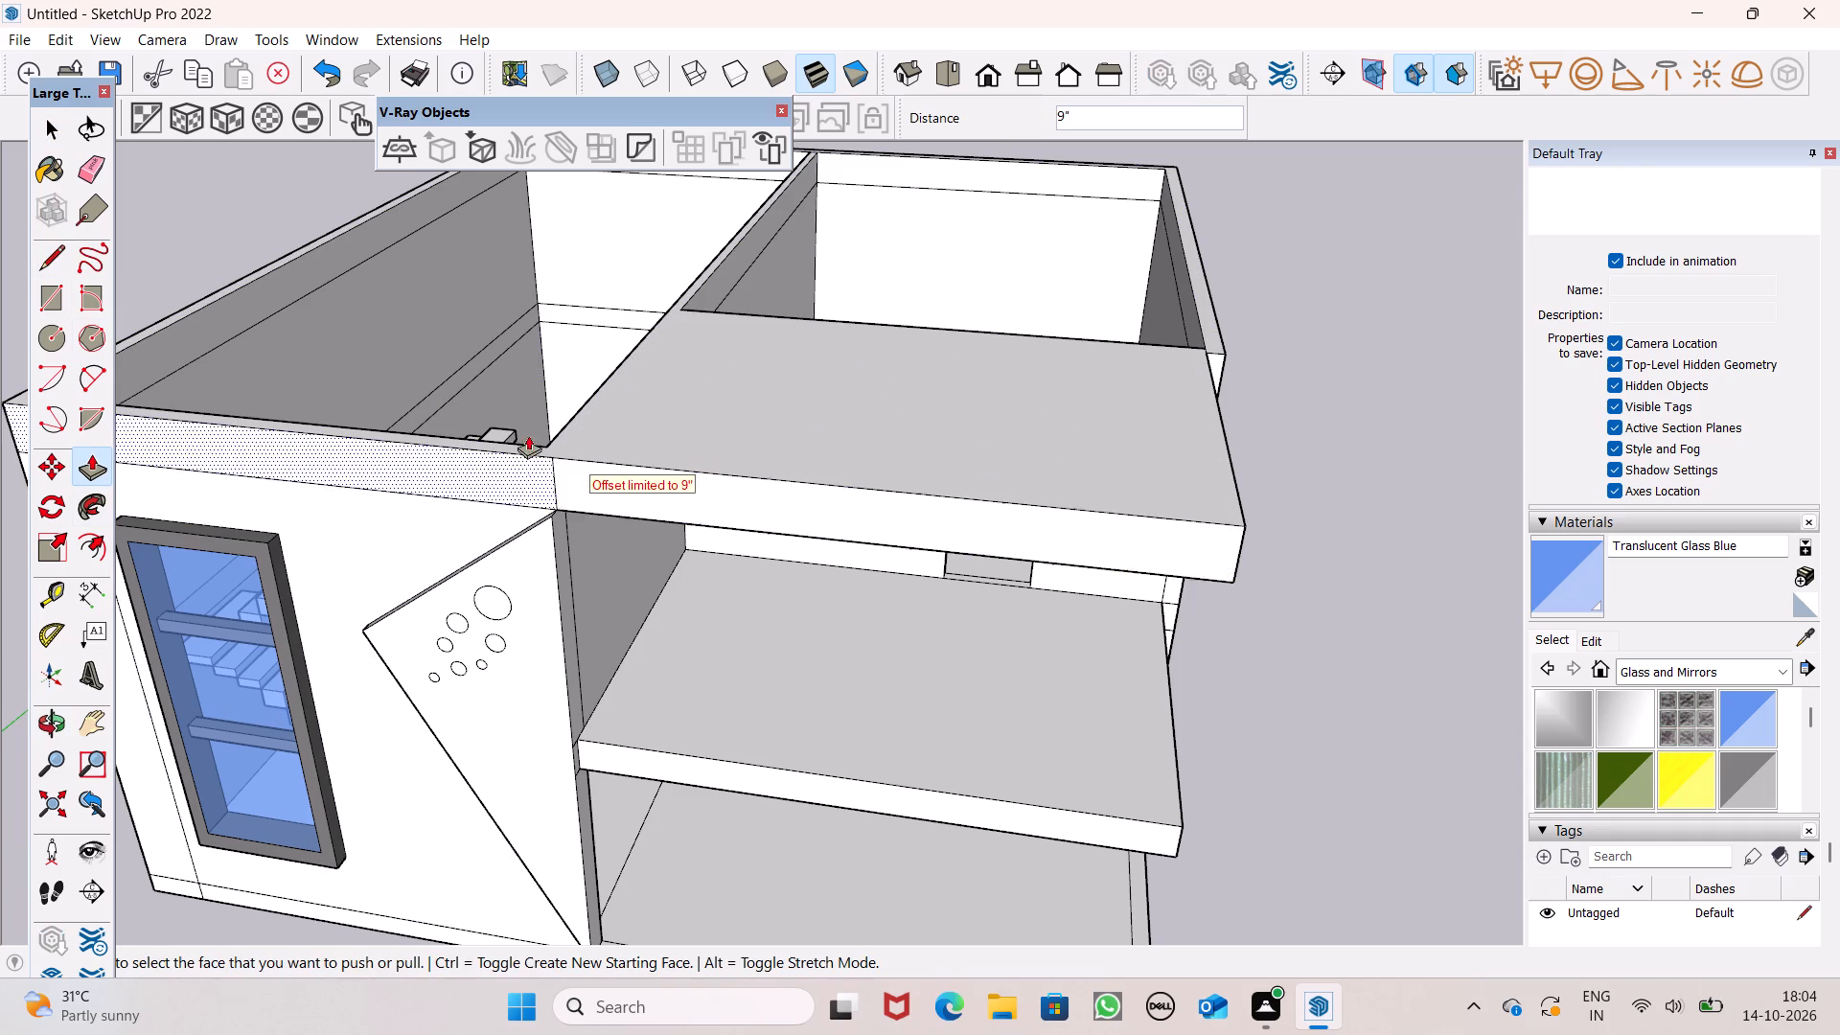
Erase the parapet line's short stub at the front wall's outer corner and the vertical seam between parapet and porch roof slab.
scroll(633, 310, "down", 1)
scroll(634, 312, "up", 1)
scroll(635, 314, "down", 1)
middle_click_drag(644, 429, 709, 392)
scroll(702, 351, "down", 2)
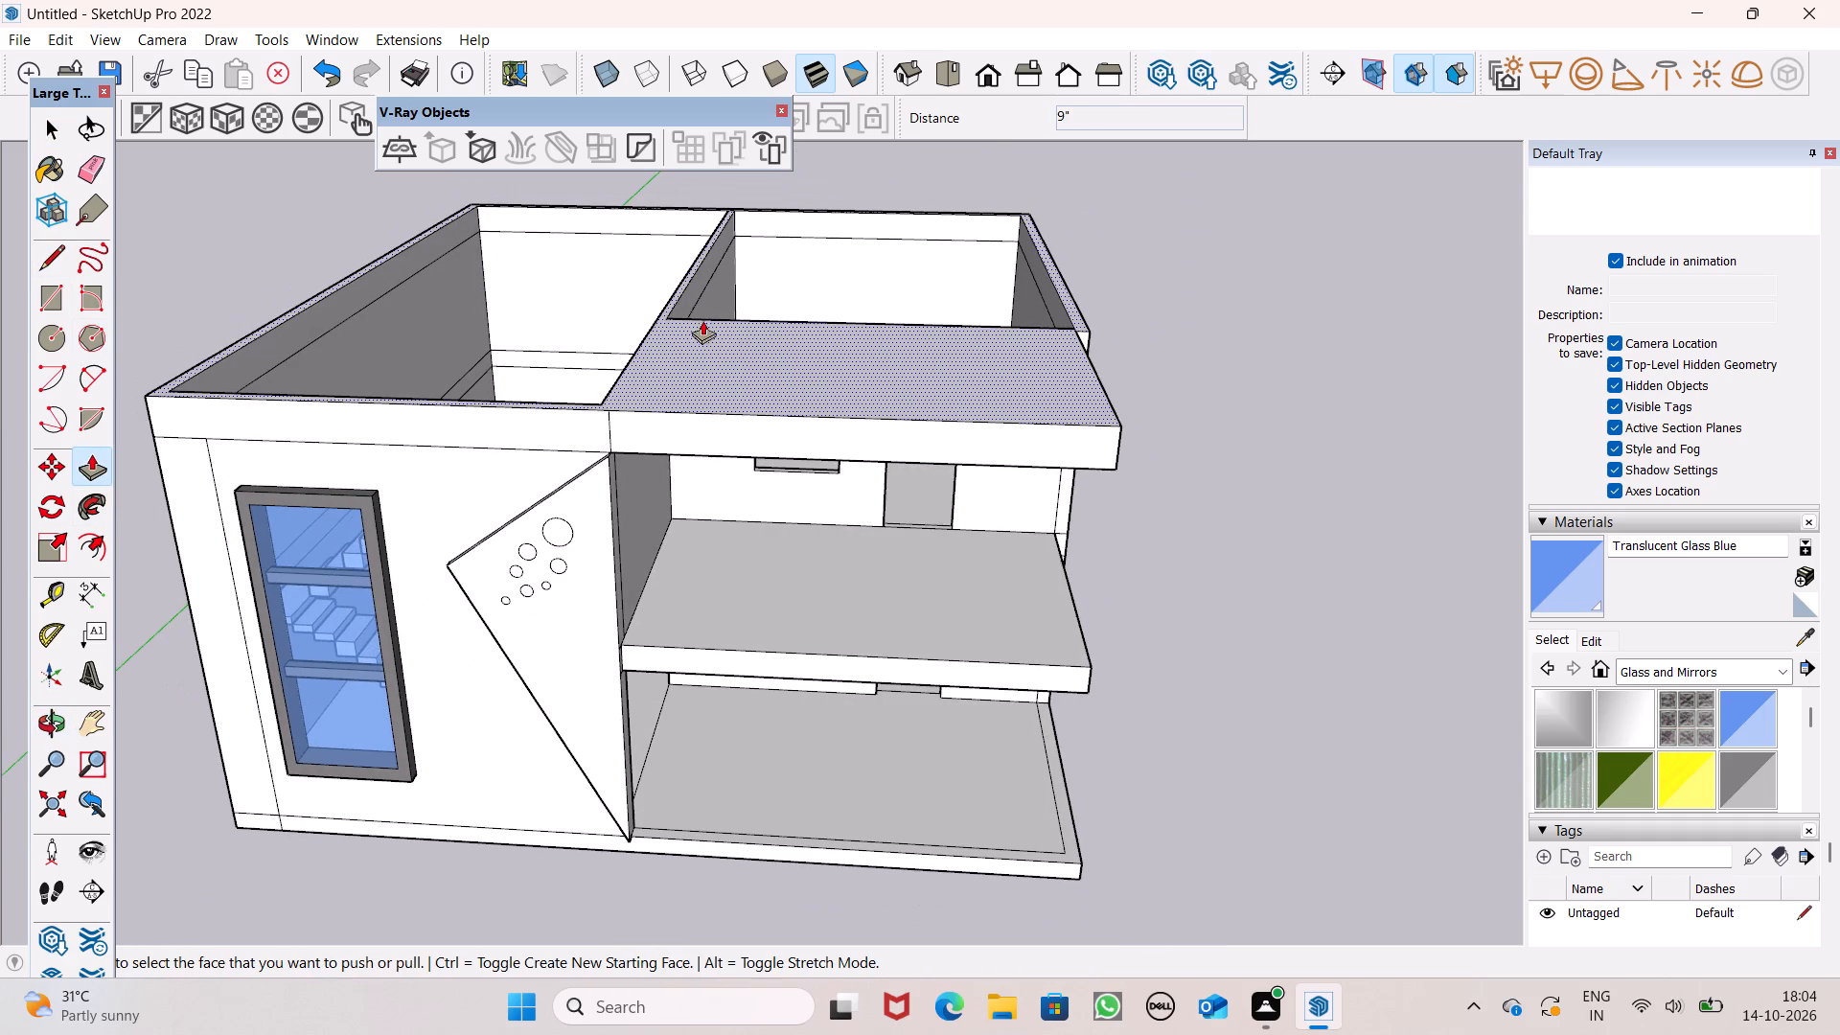
left_click(86, 176)
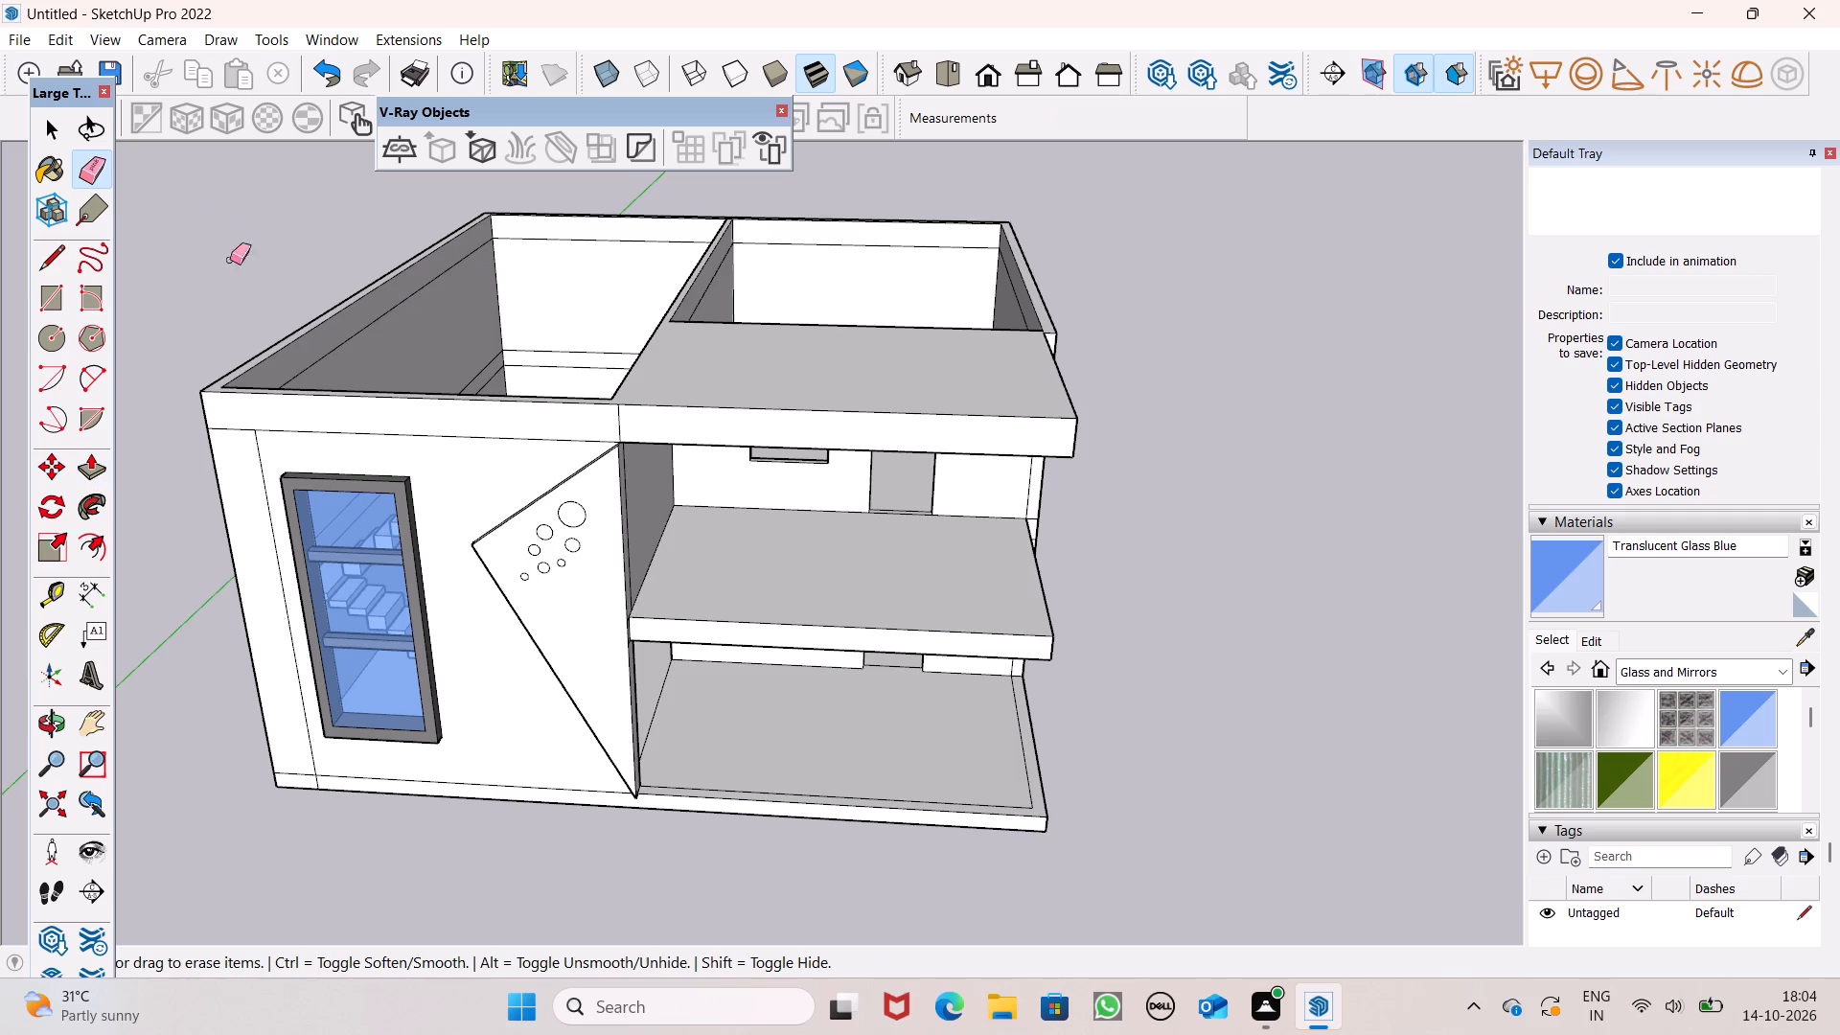
scroll(264, 378, "up", 2)
scroll(268, 395, "down", 1)
scroll(269, 398, "up", 1)
scroll(273, 407, "down", 1)
left_click_drag(241, 441, 234, 473)
scroll(450, 449, "up", 3)
scroll(532, 457, "down", 1)
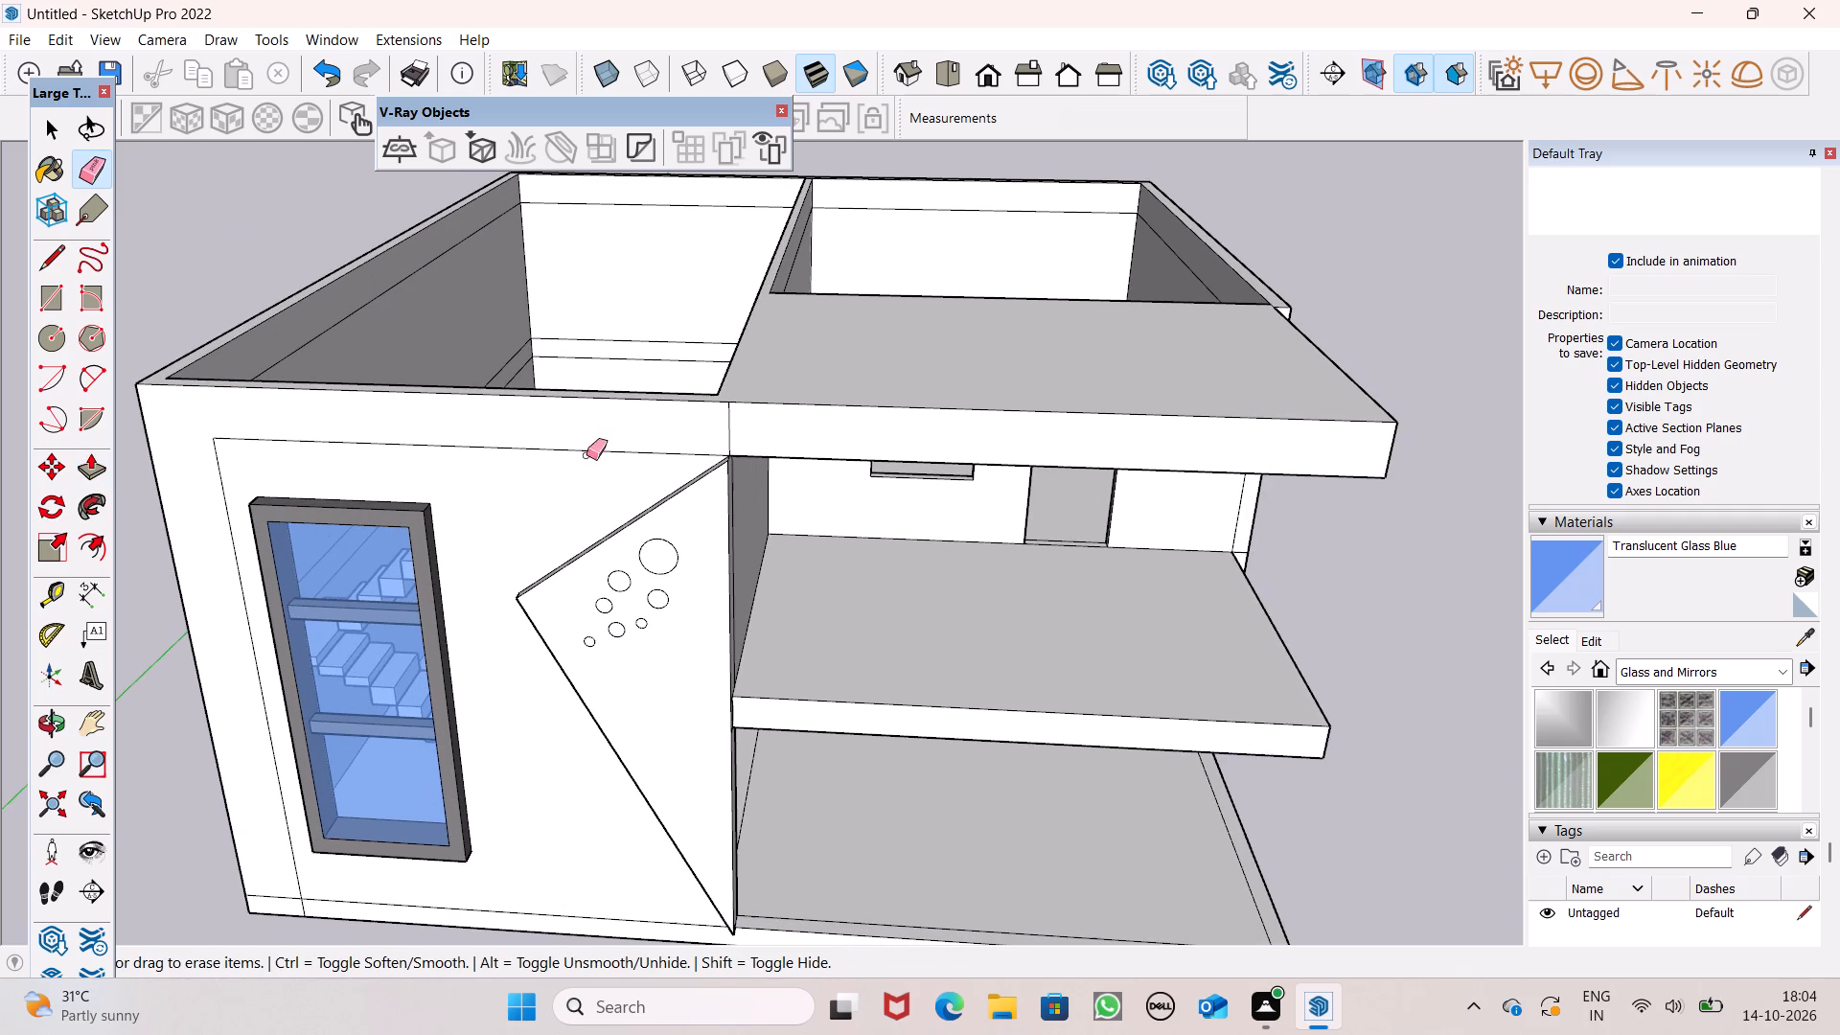
left_click_drag(753, 439, 718, 426)
key("space")
Push/pull the joined top face of the parapet and porch roof slab up slightly to deepen the front band.
scroll(825, 327, "down", 2)
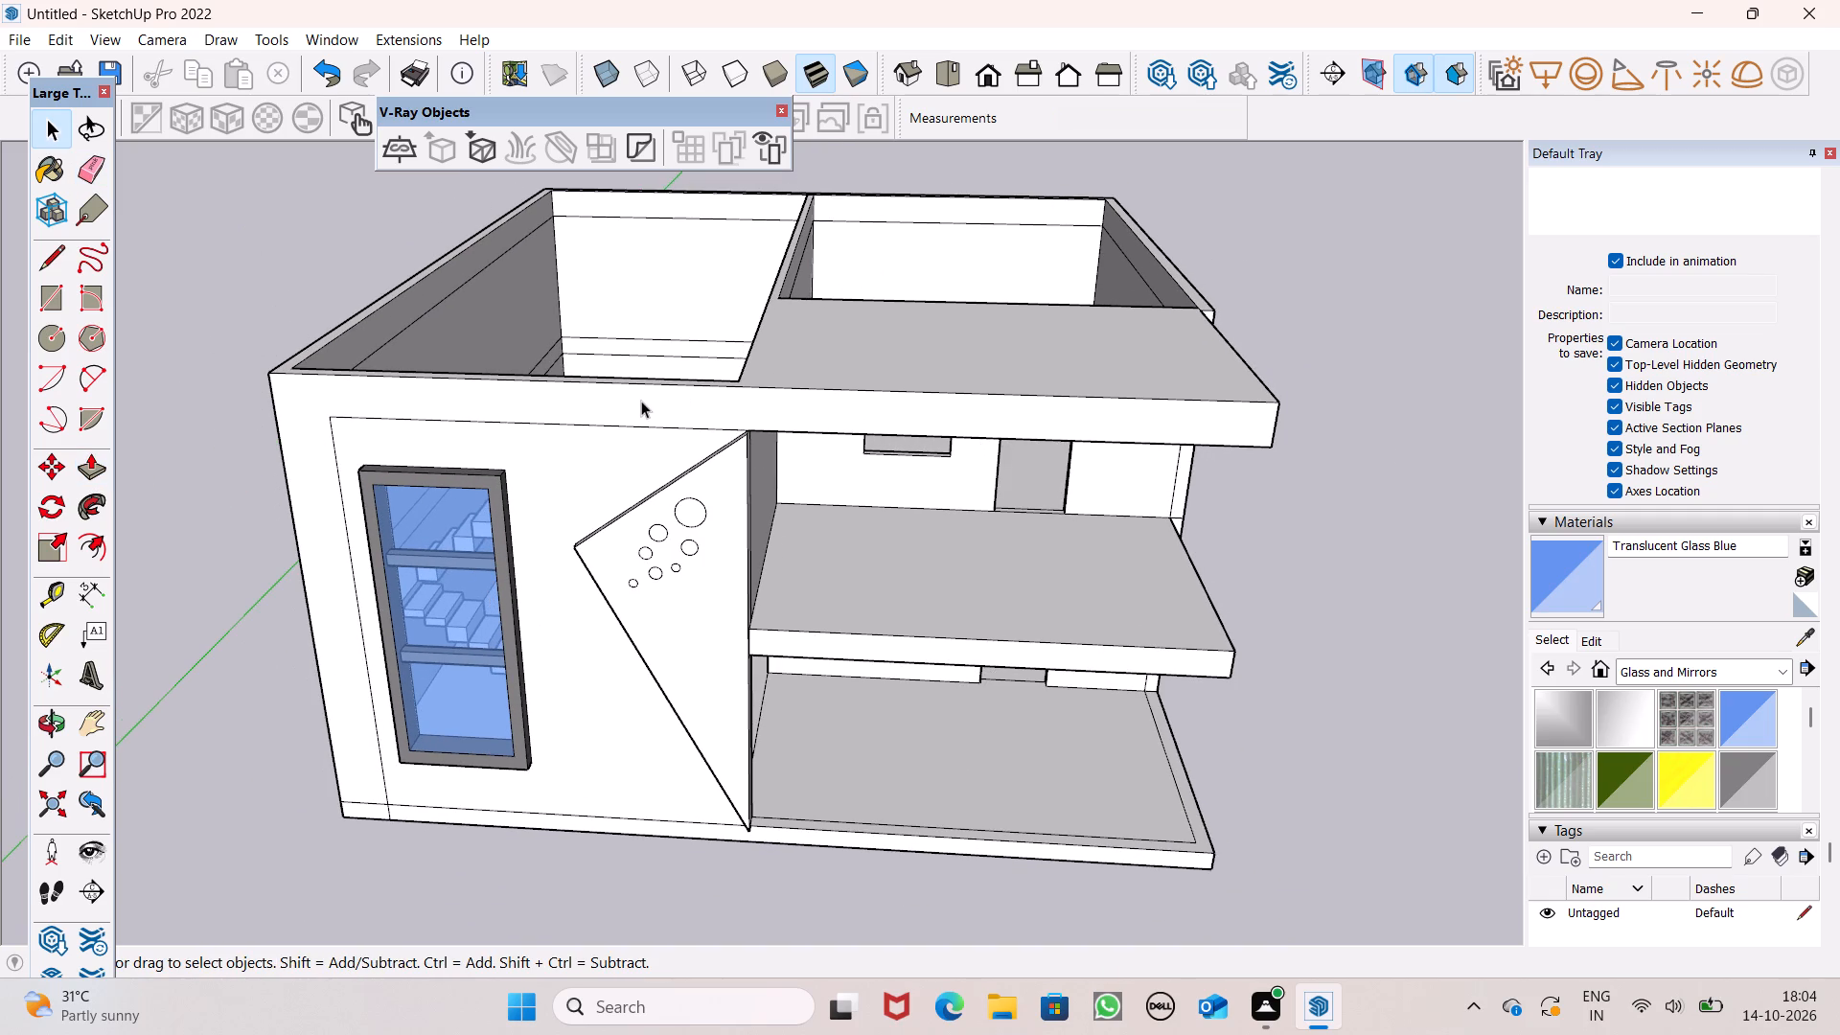
scroll(662, 368, "down", 2)
middle_click_drag(670, 382, 677, 419)
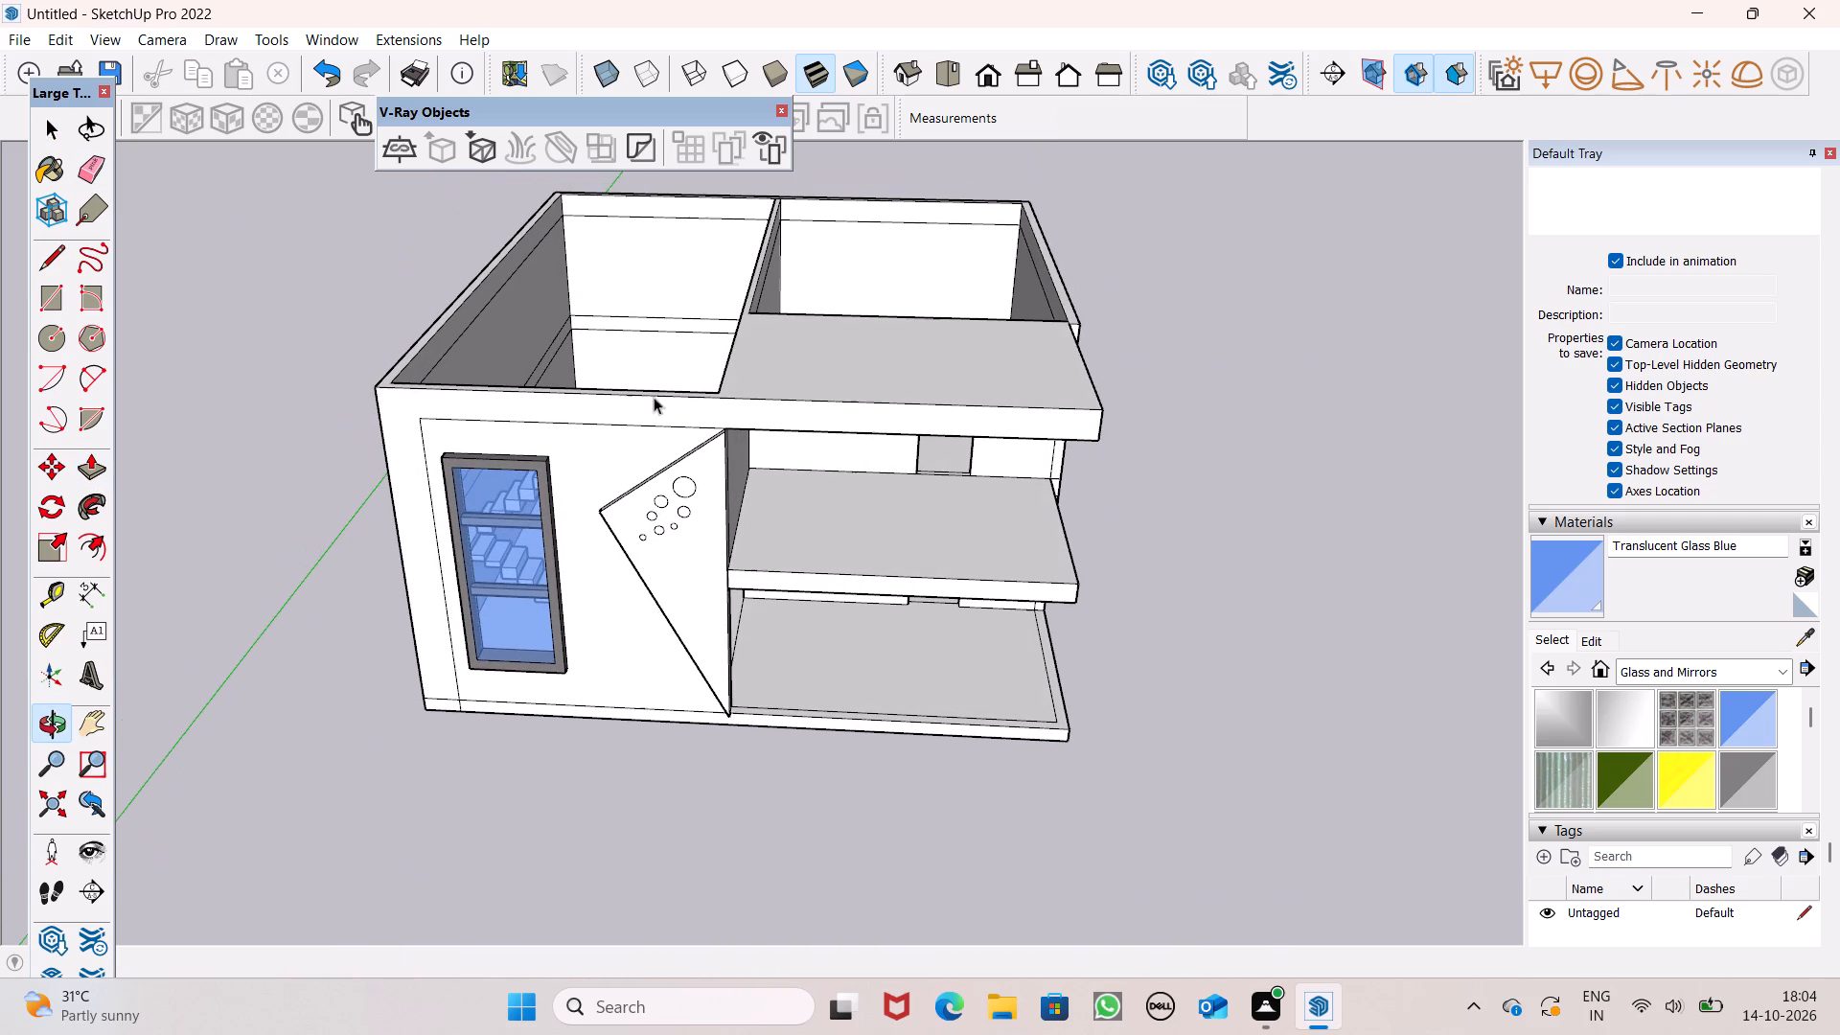
left_click(107, 476)
middle_click_drag(472, 355, 618, 606)
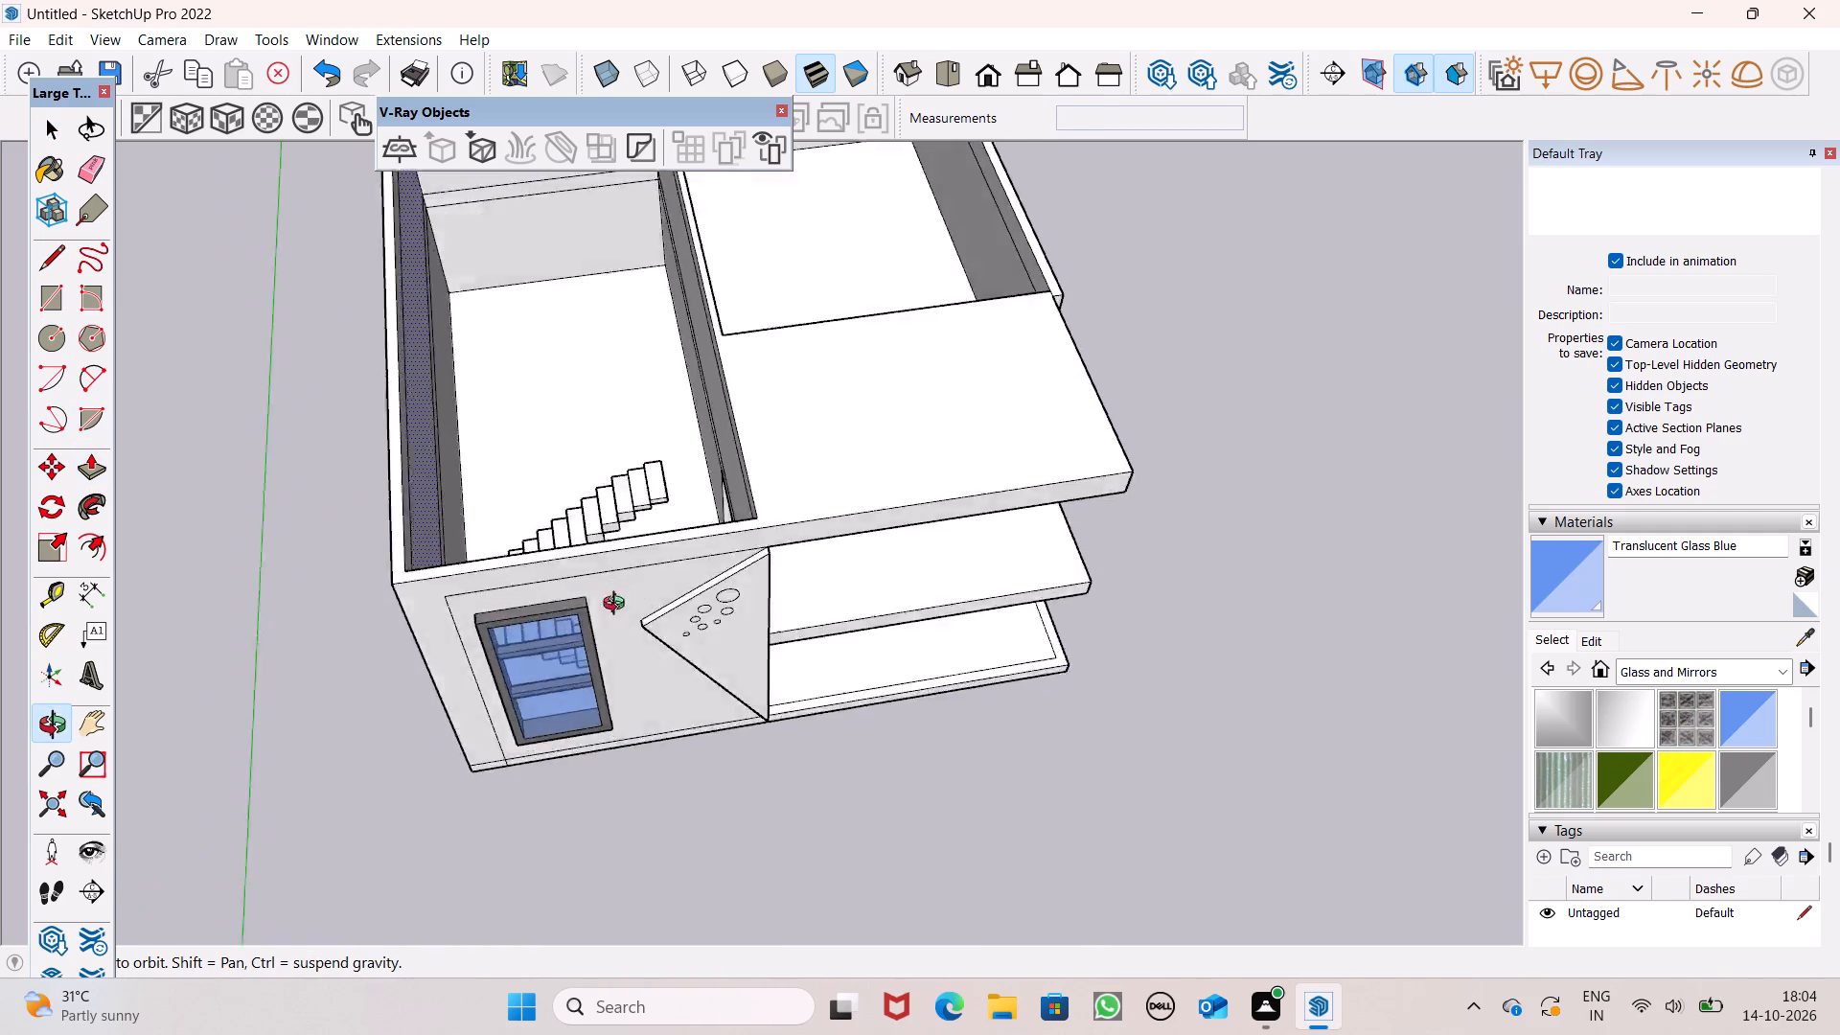
middle_click_drag(618, 606, 654, 674)
scroll(654, 674, "up", 3)
scroll(686, 613, "down", 1)
scroll(691, 609, "up", 2)
left_click_drag(676, 578, 668, 571)
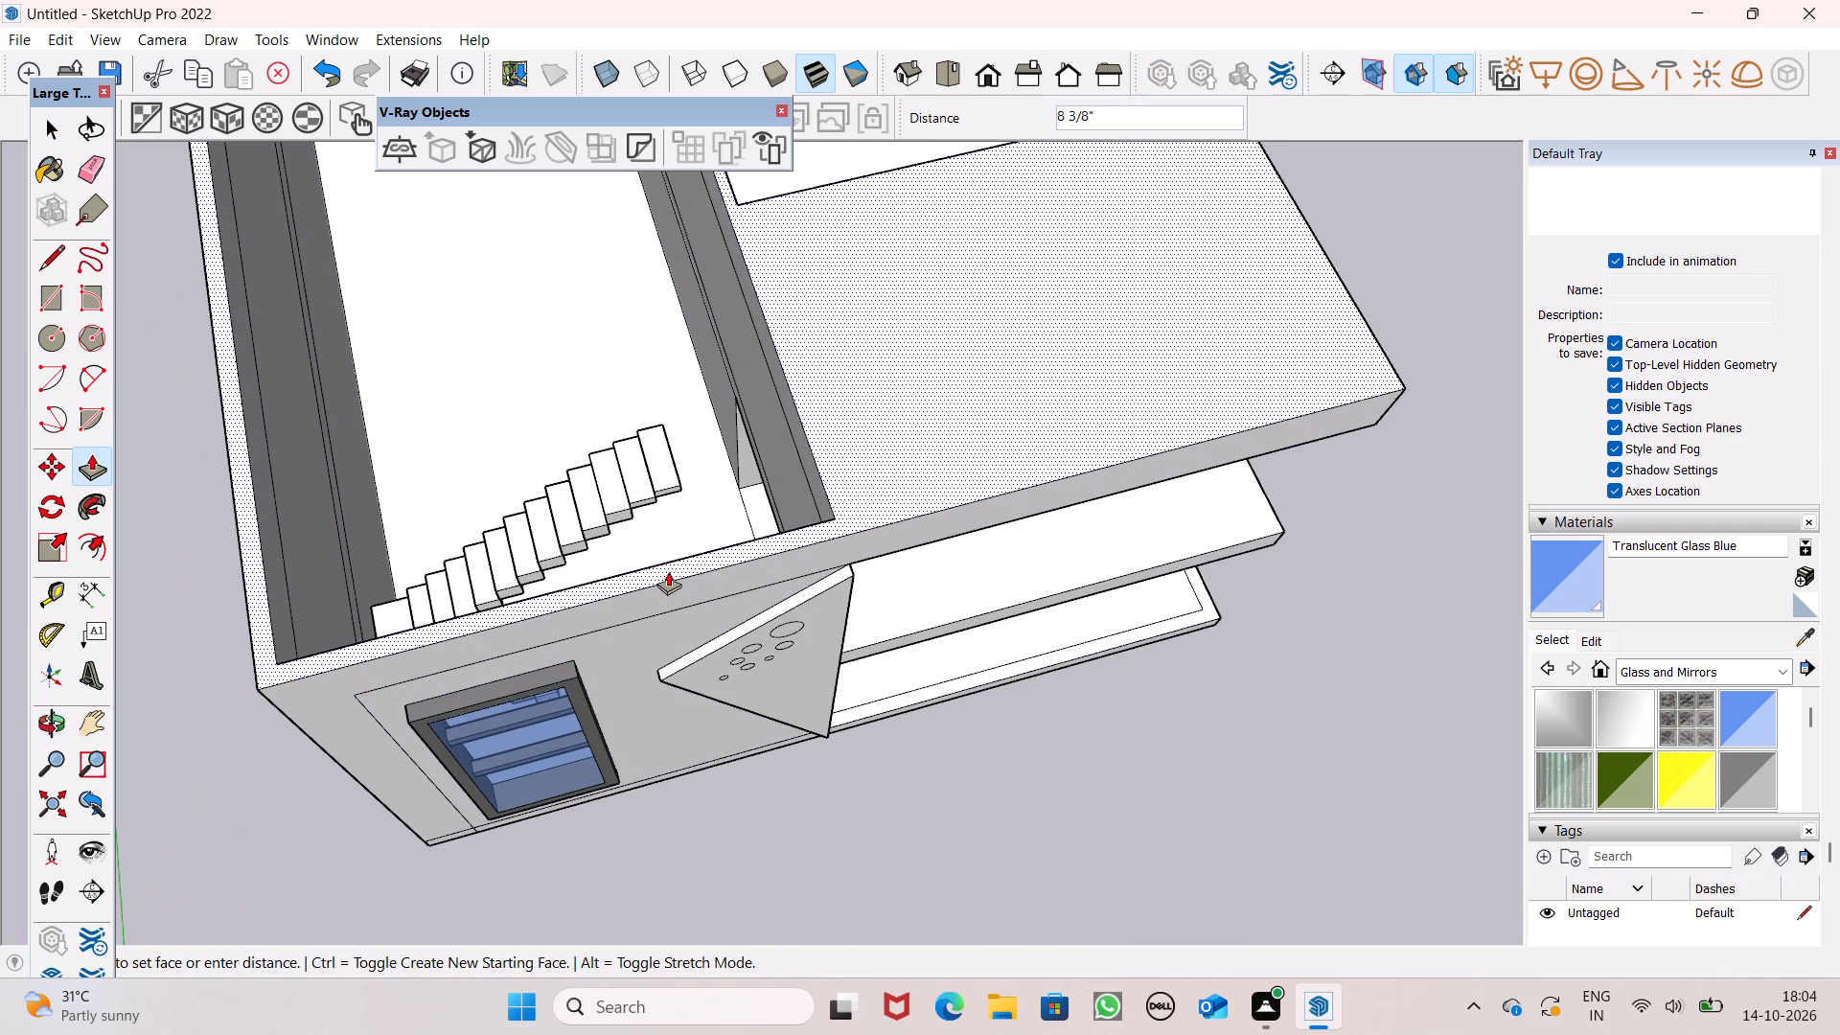
left_click_drag(668, 571, 663, 566)
middle_click_drag(695, 588, 554, 275)
key("space")
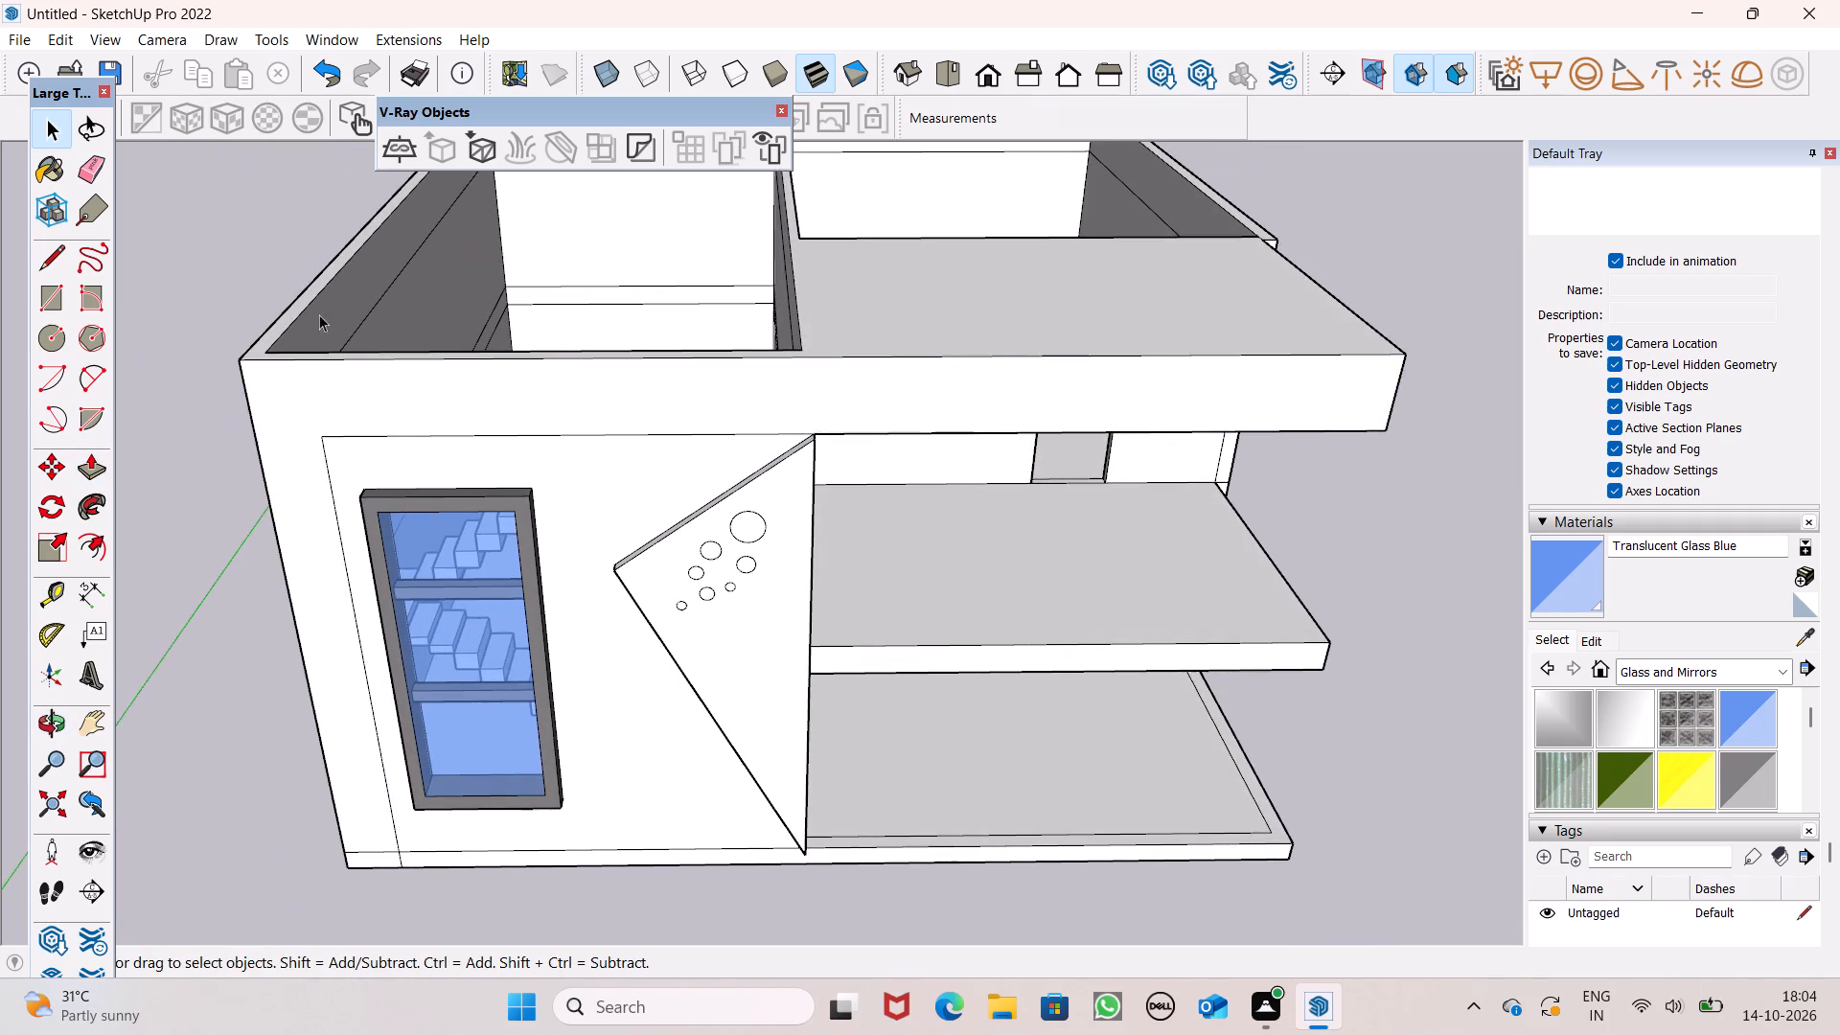
Erase the short stub of the vertical facade line below the floor line, beside the stair window.
scroll(240, 383, "down", 4)
middle_click_drag(402, 421, 394, 434)
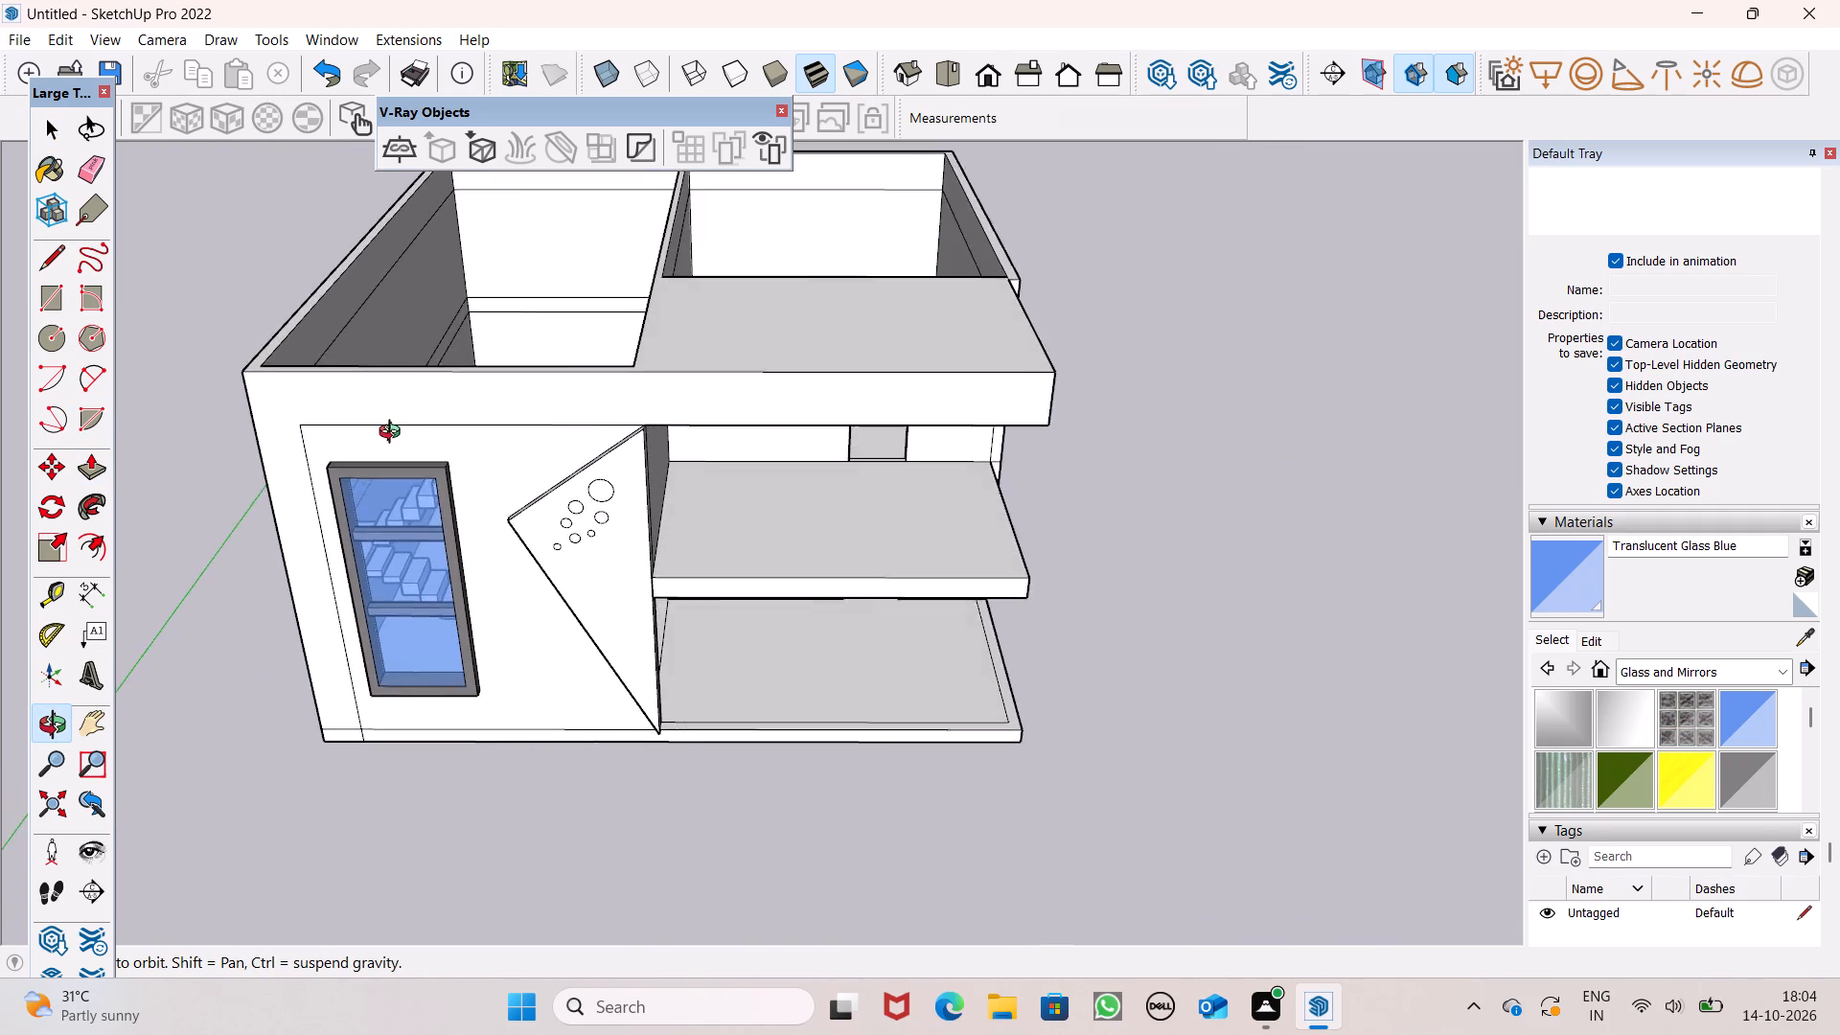
middle_click_drag(394, 434, 379, 497)
scroll(458, 350, "down", 1)
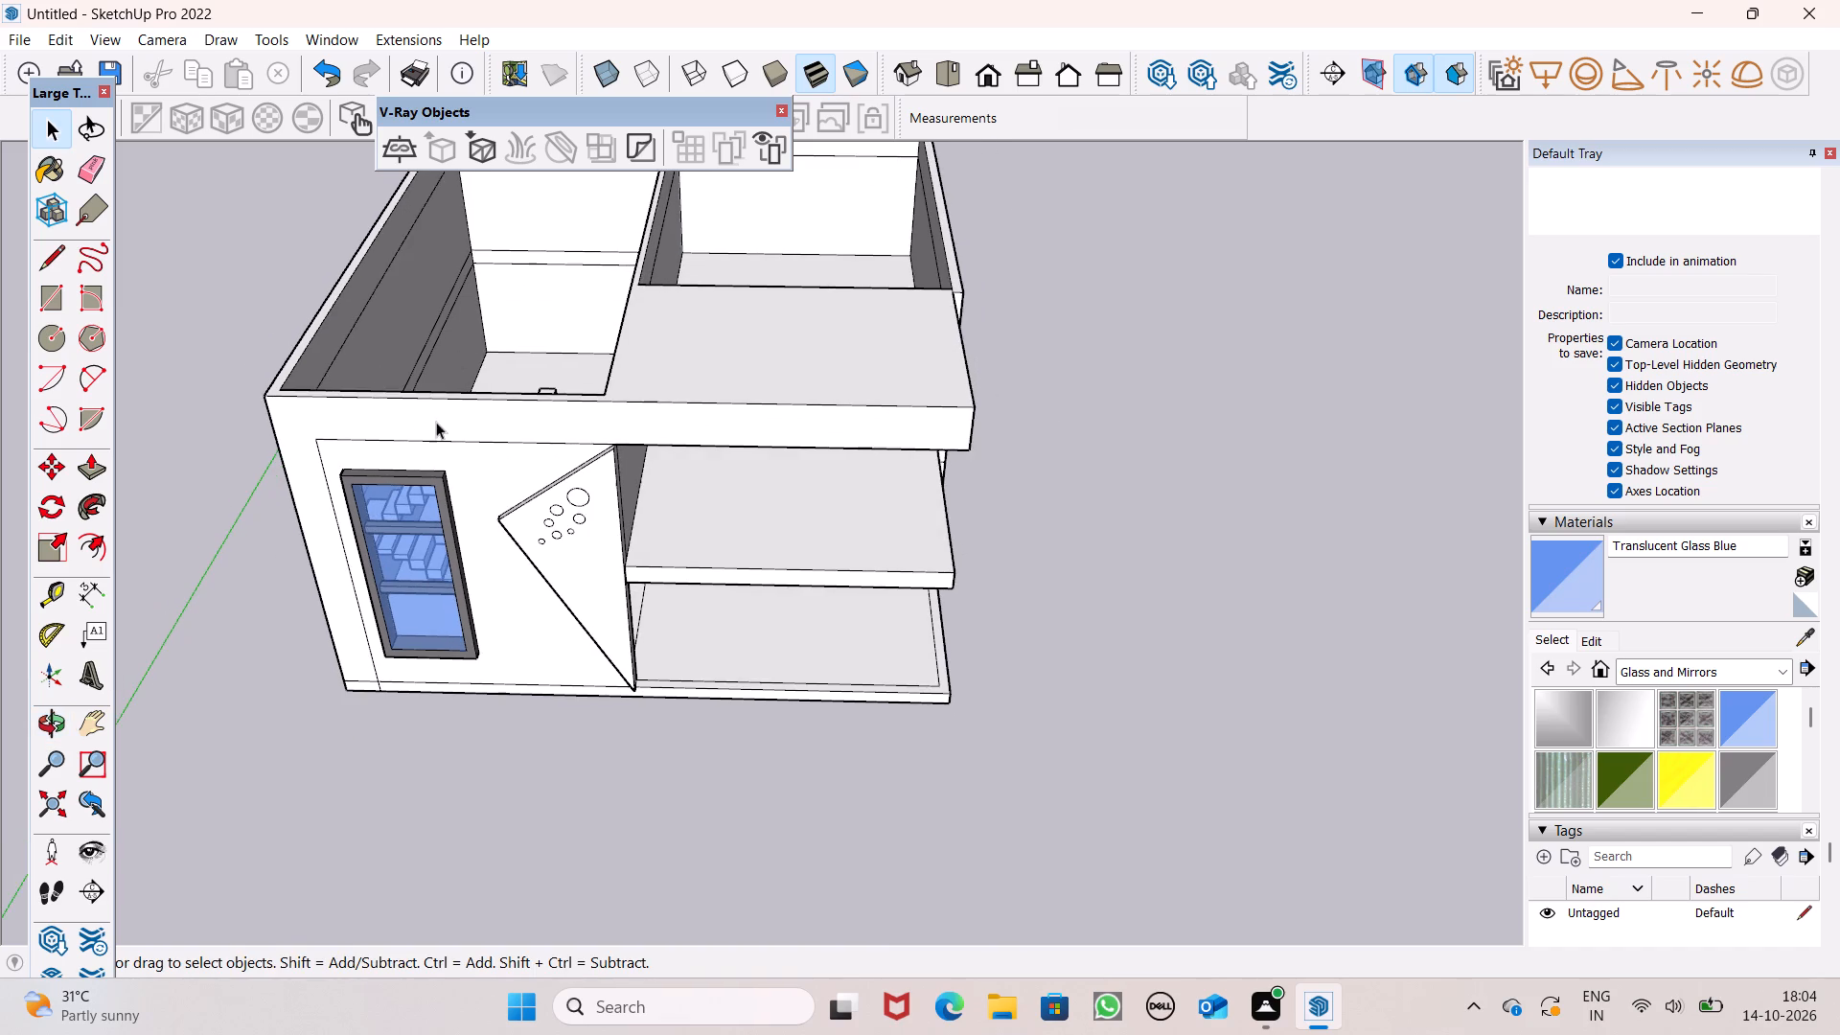
middle_click_drag(436, 423, 426, 264)
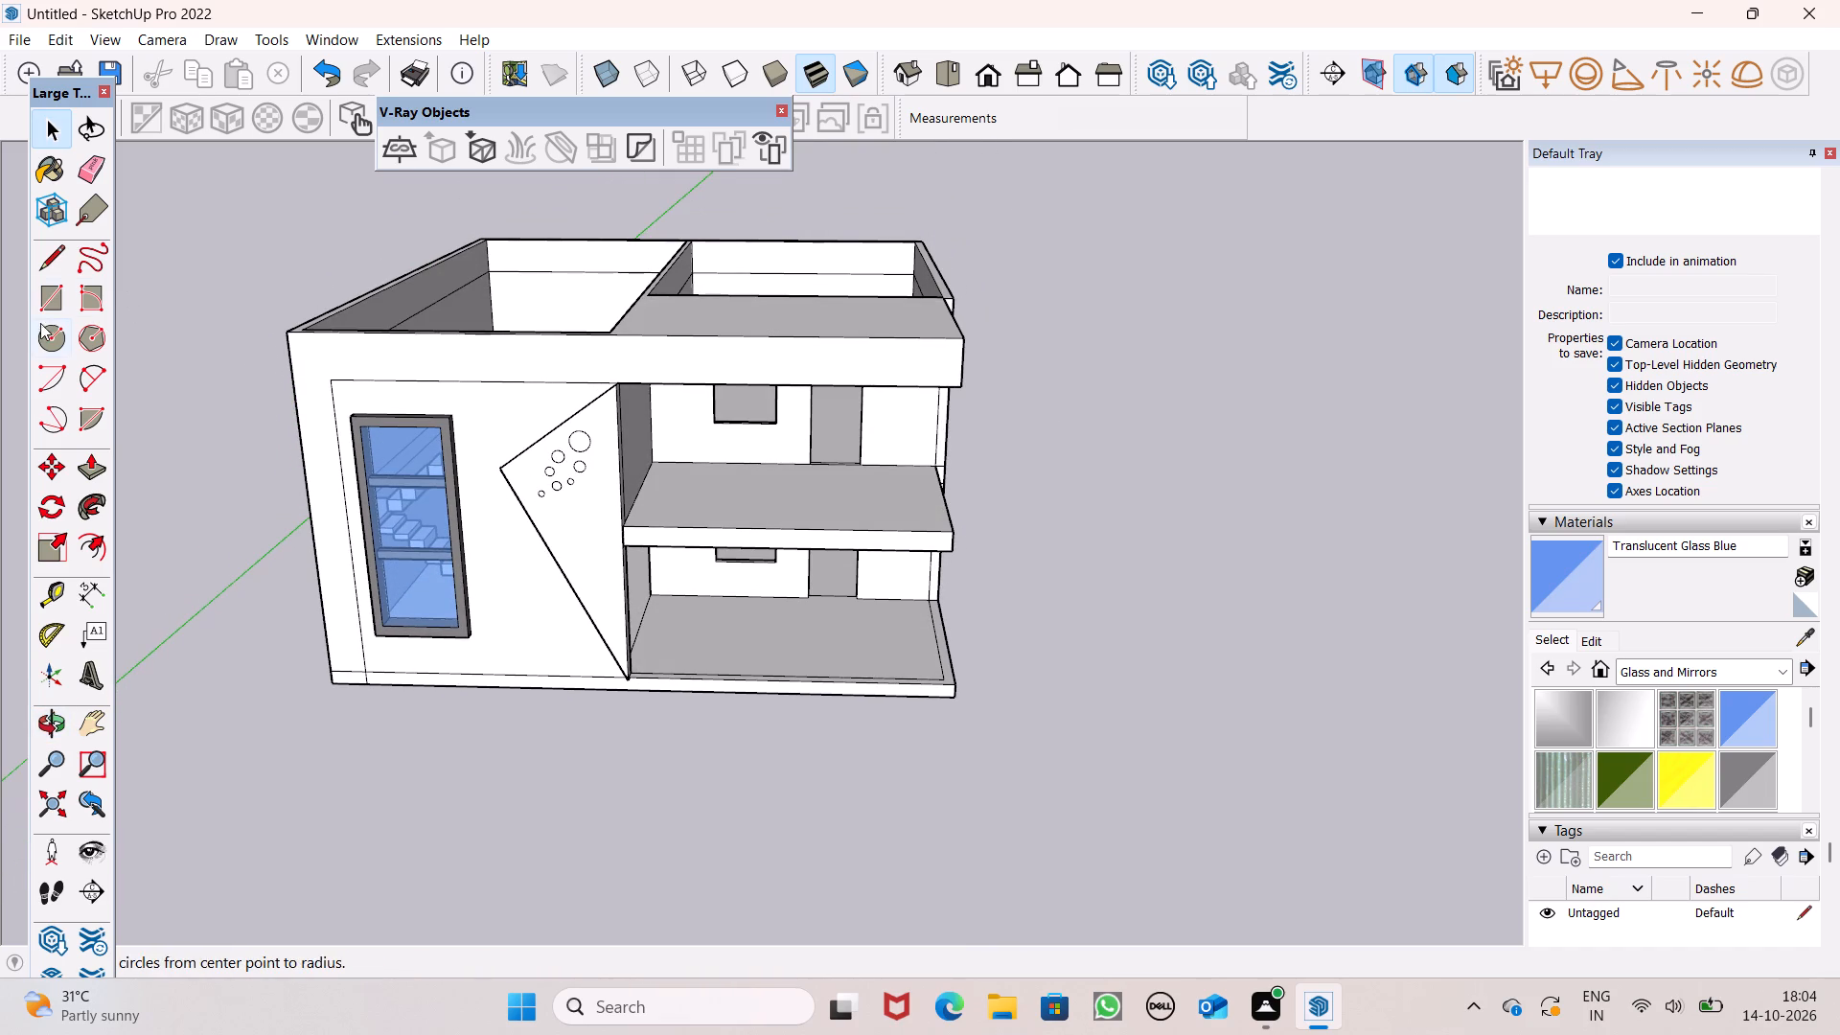
left_click(47, 255)
scroll(237, 342, "up", 1)
middle_click_drag(239, 343, 282, 299)
scroll(322, 525, "up", 5)
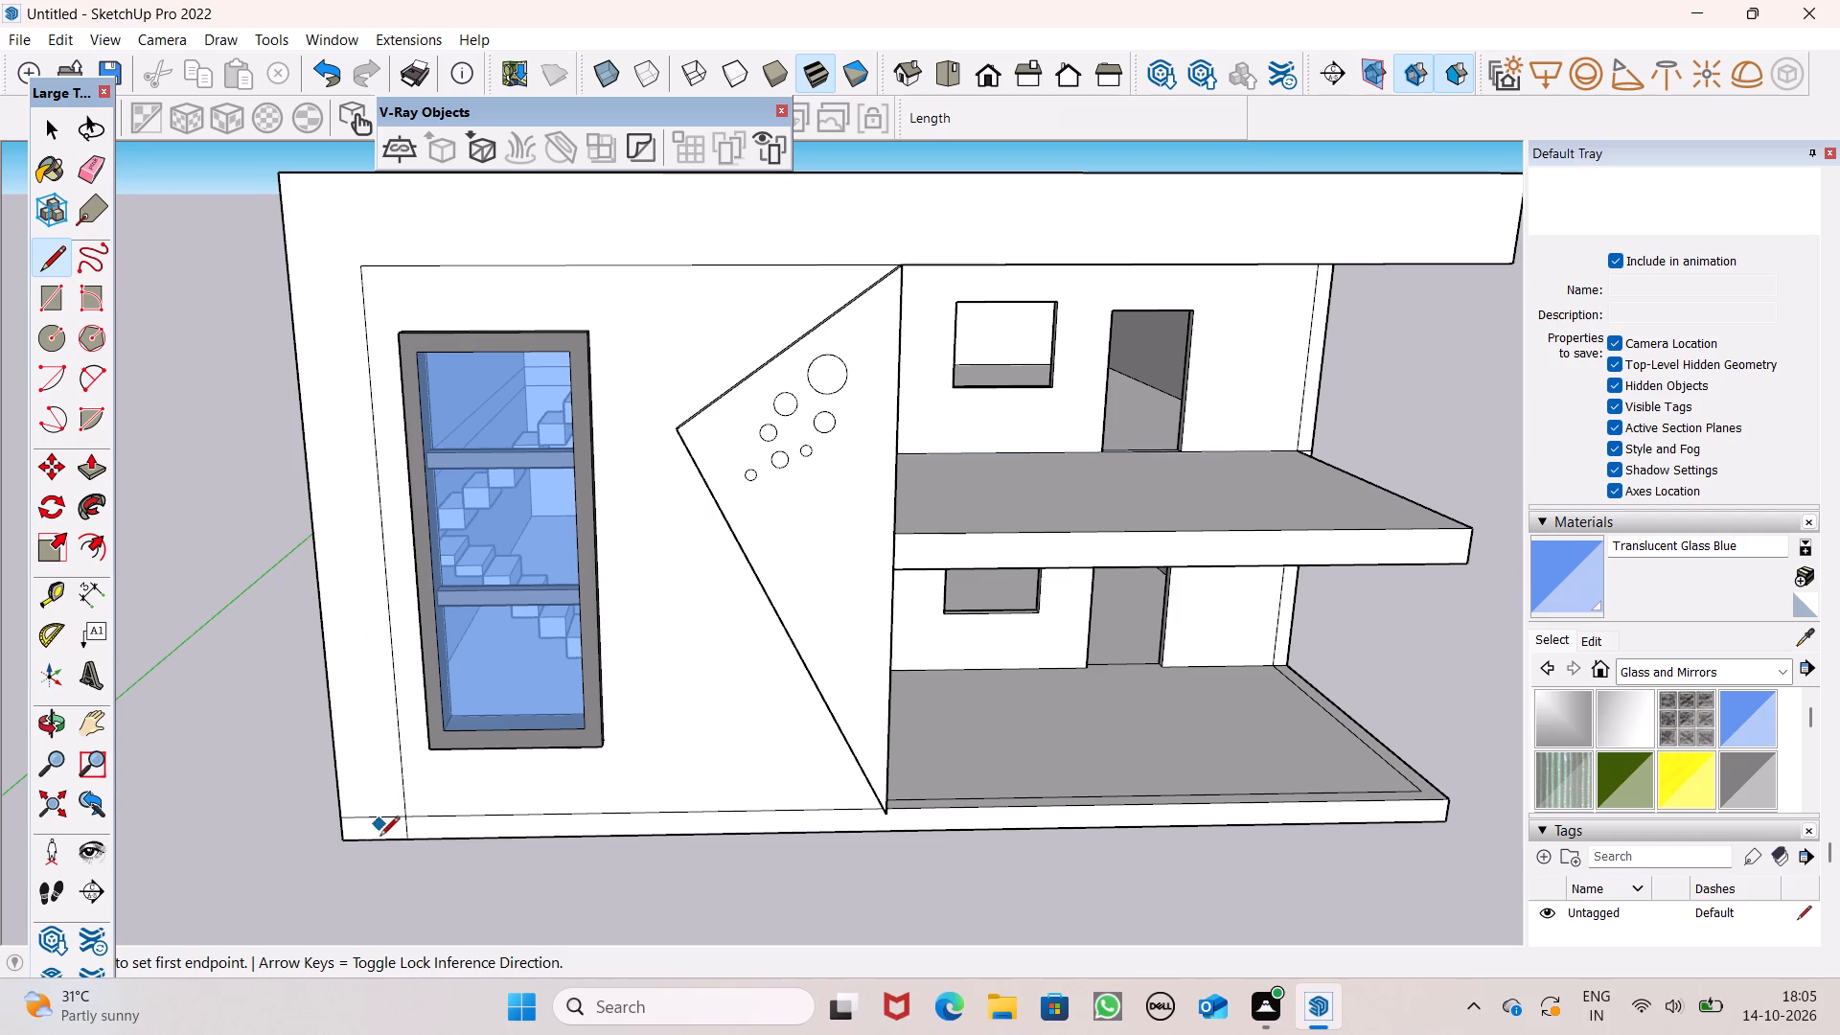
left_click(95, 149)
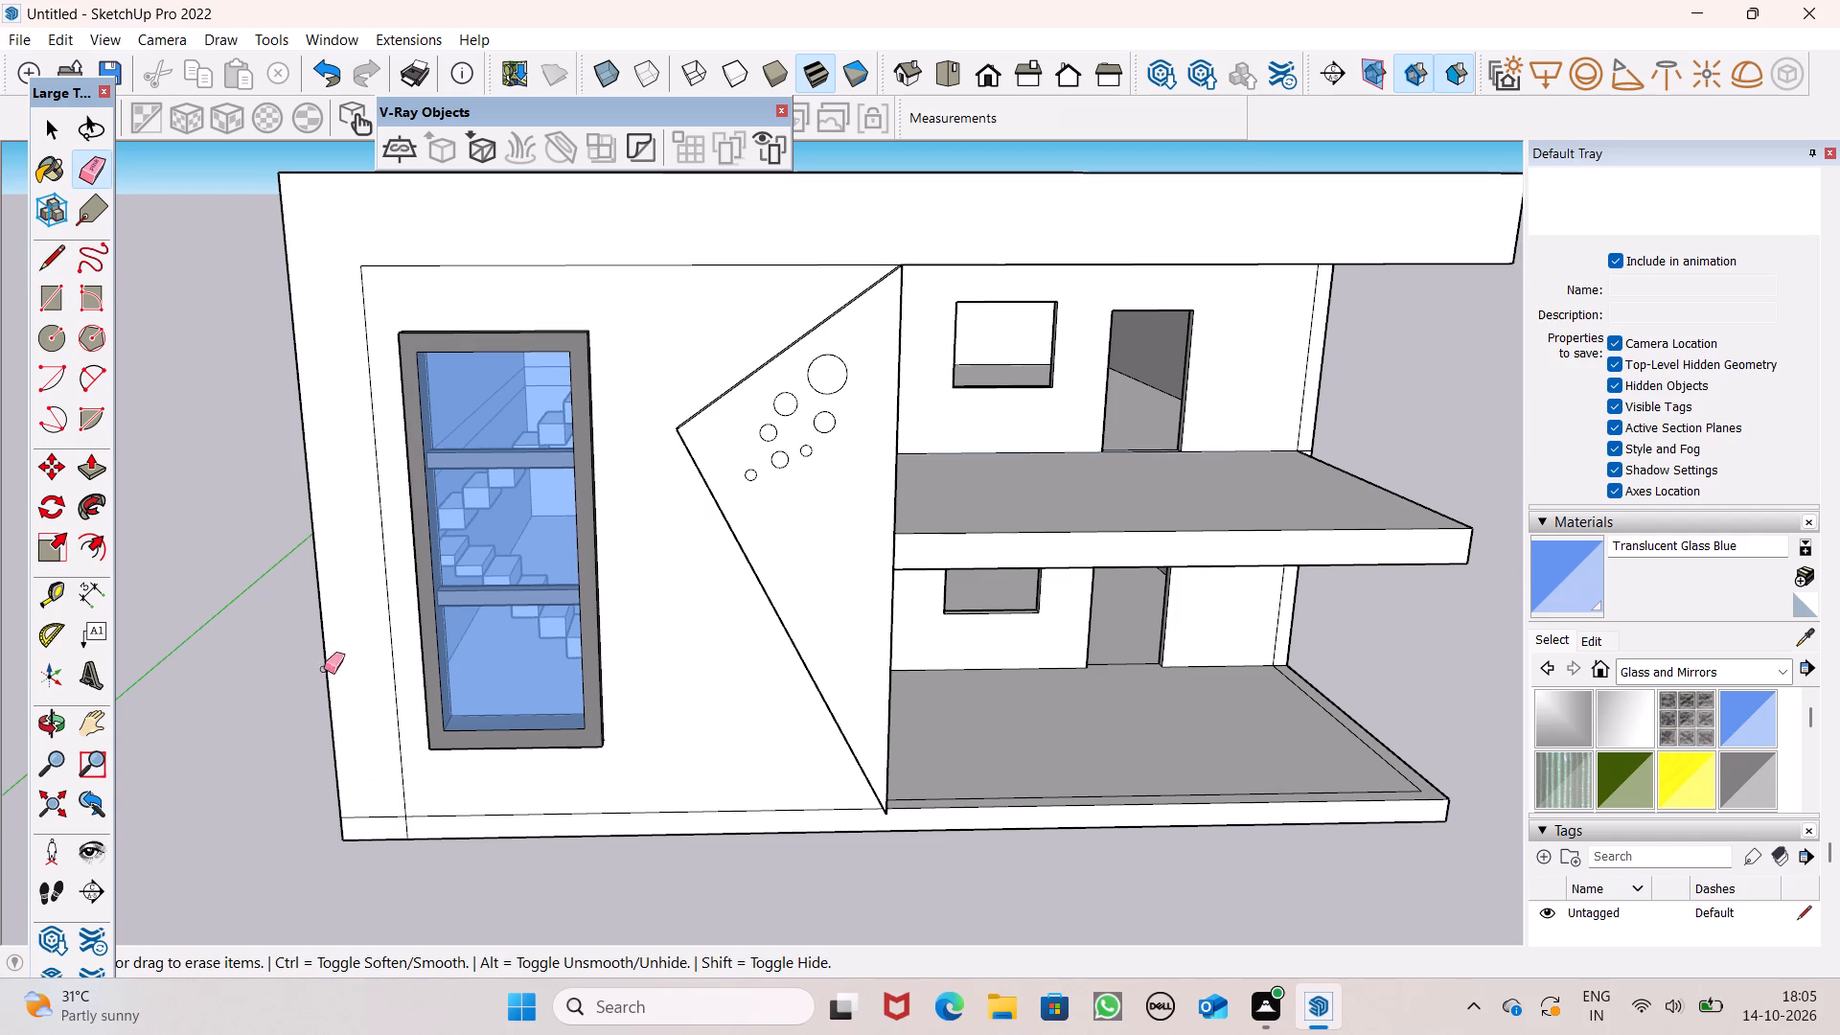
scroll(388, 848, "down", 1)
scroll(388, 848, "up", 5)
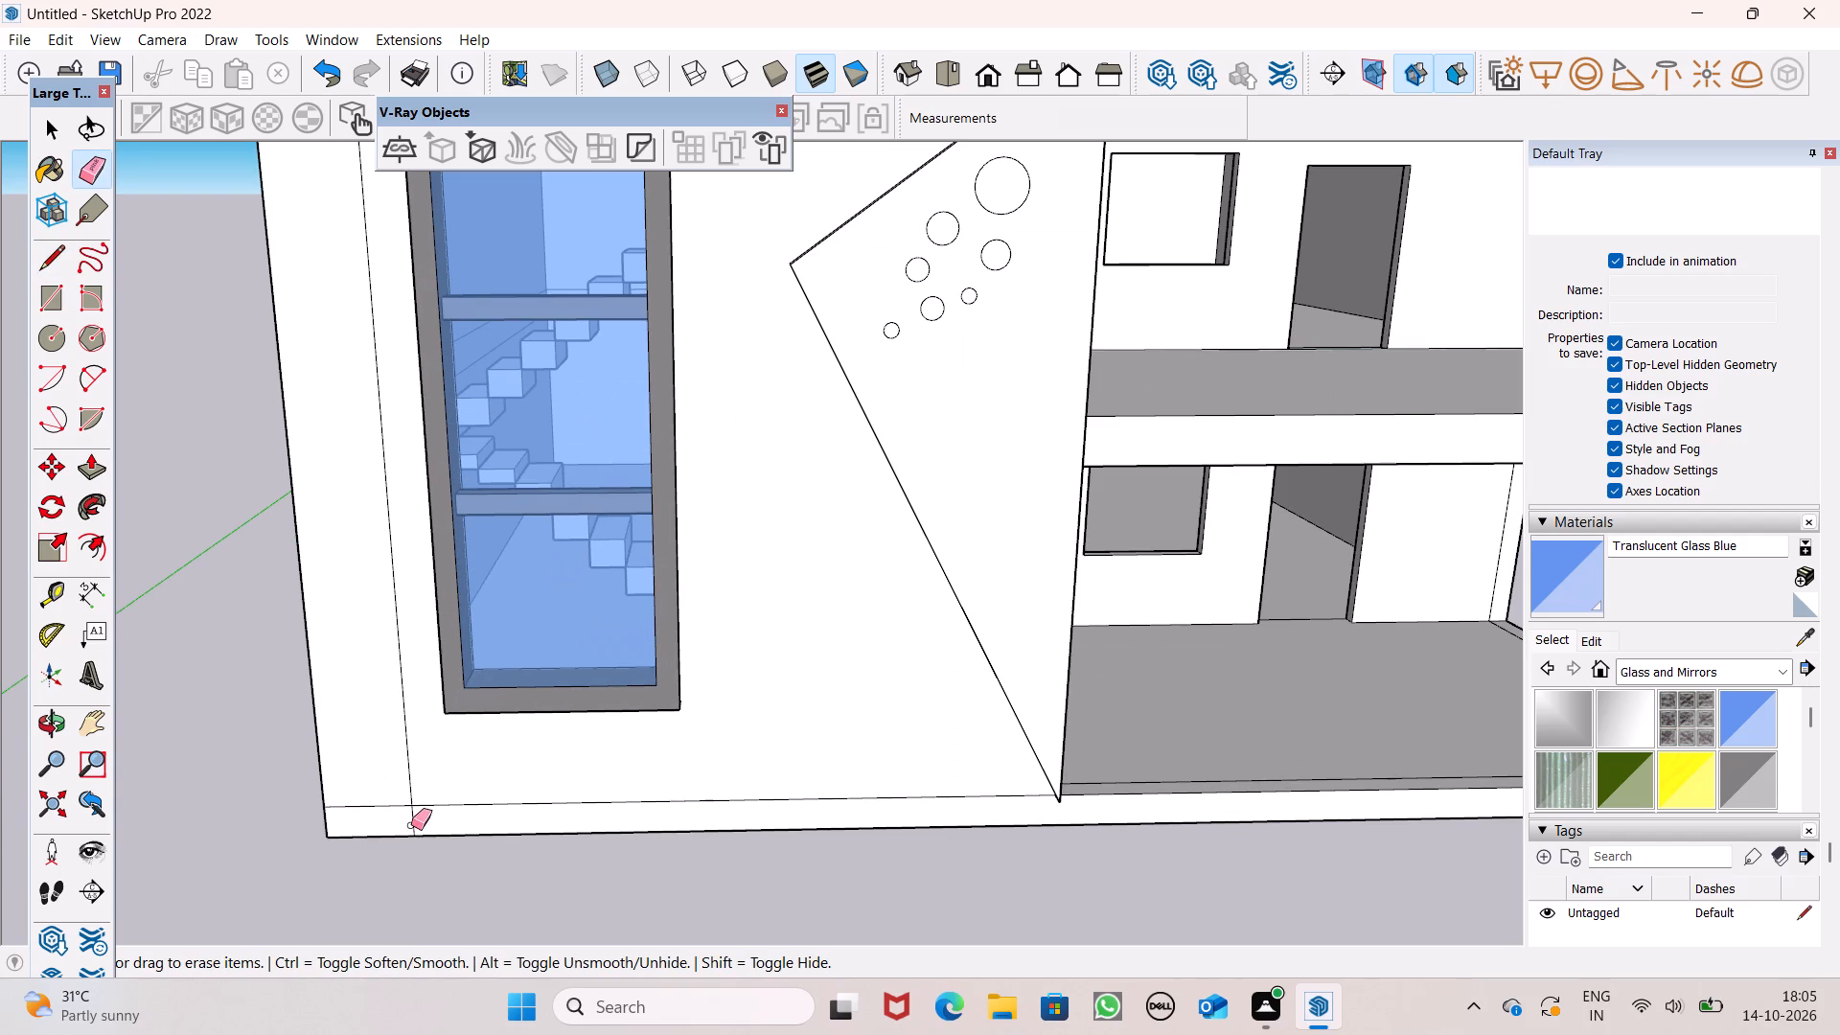
left_click_drag(411, 825, 397, 831)
left_click(416, 828)
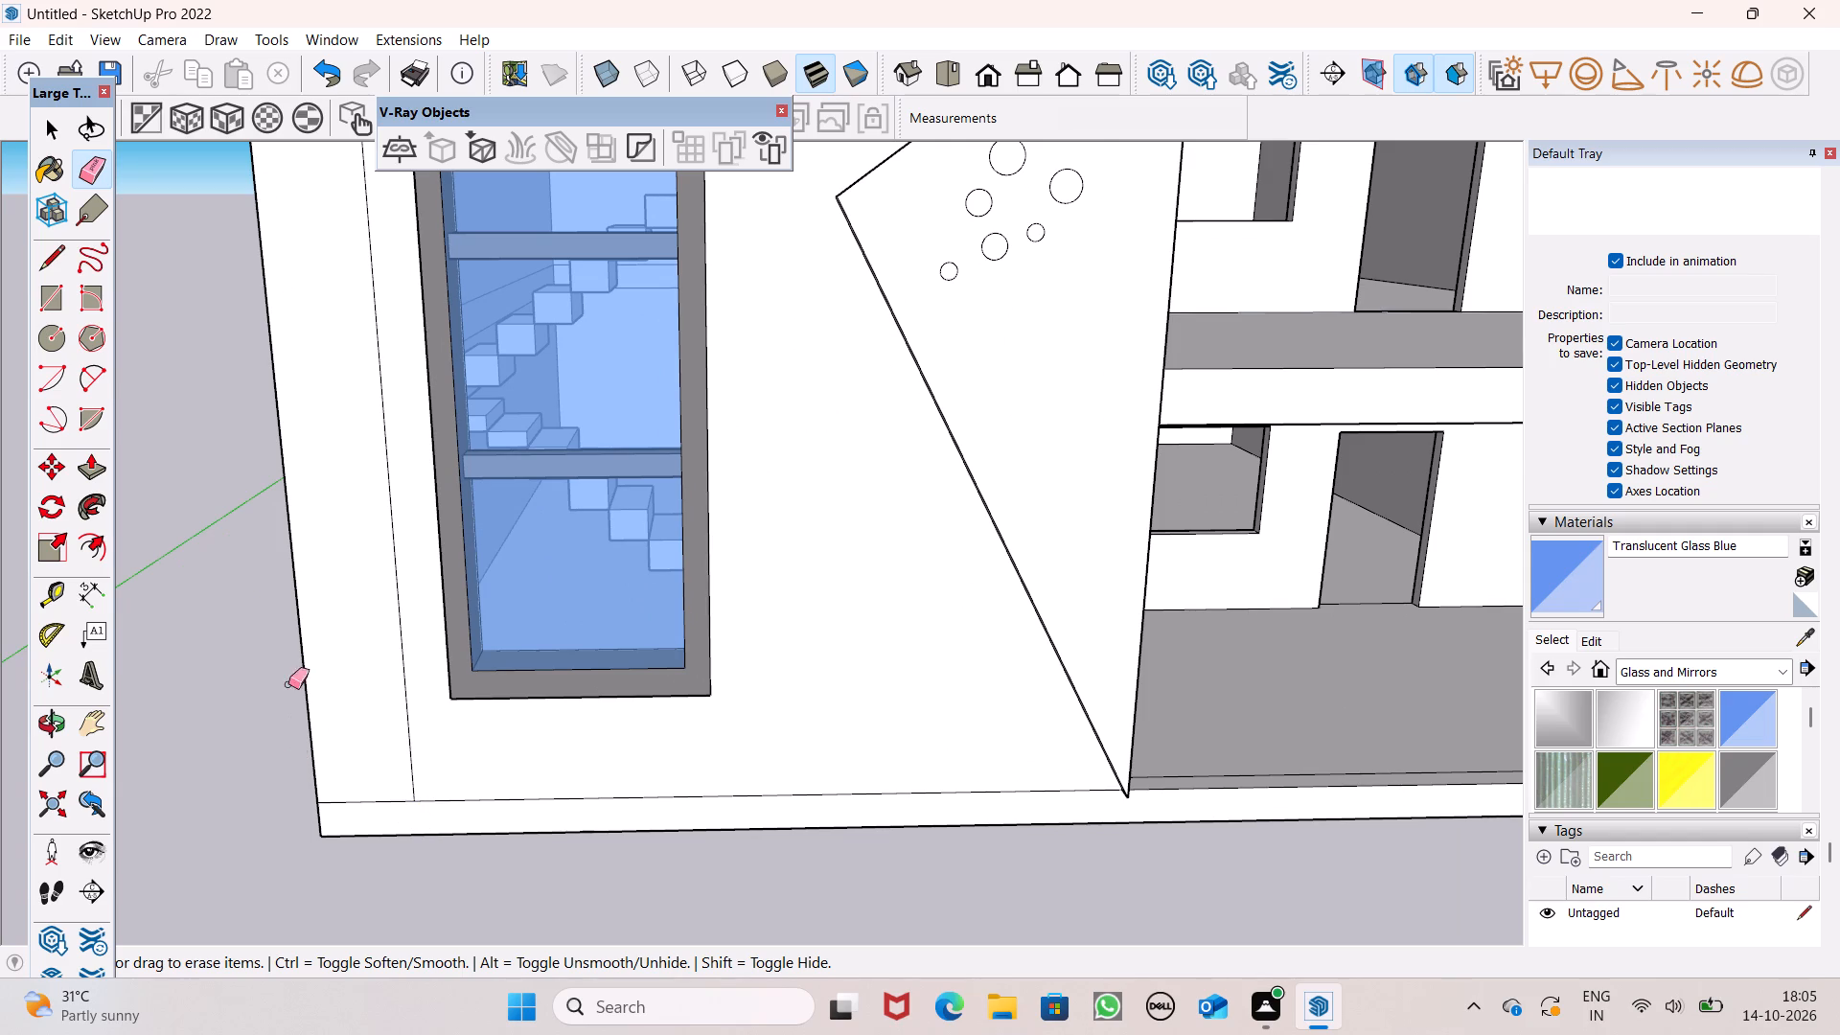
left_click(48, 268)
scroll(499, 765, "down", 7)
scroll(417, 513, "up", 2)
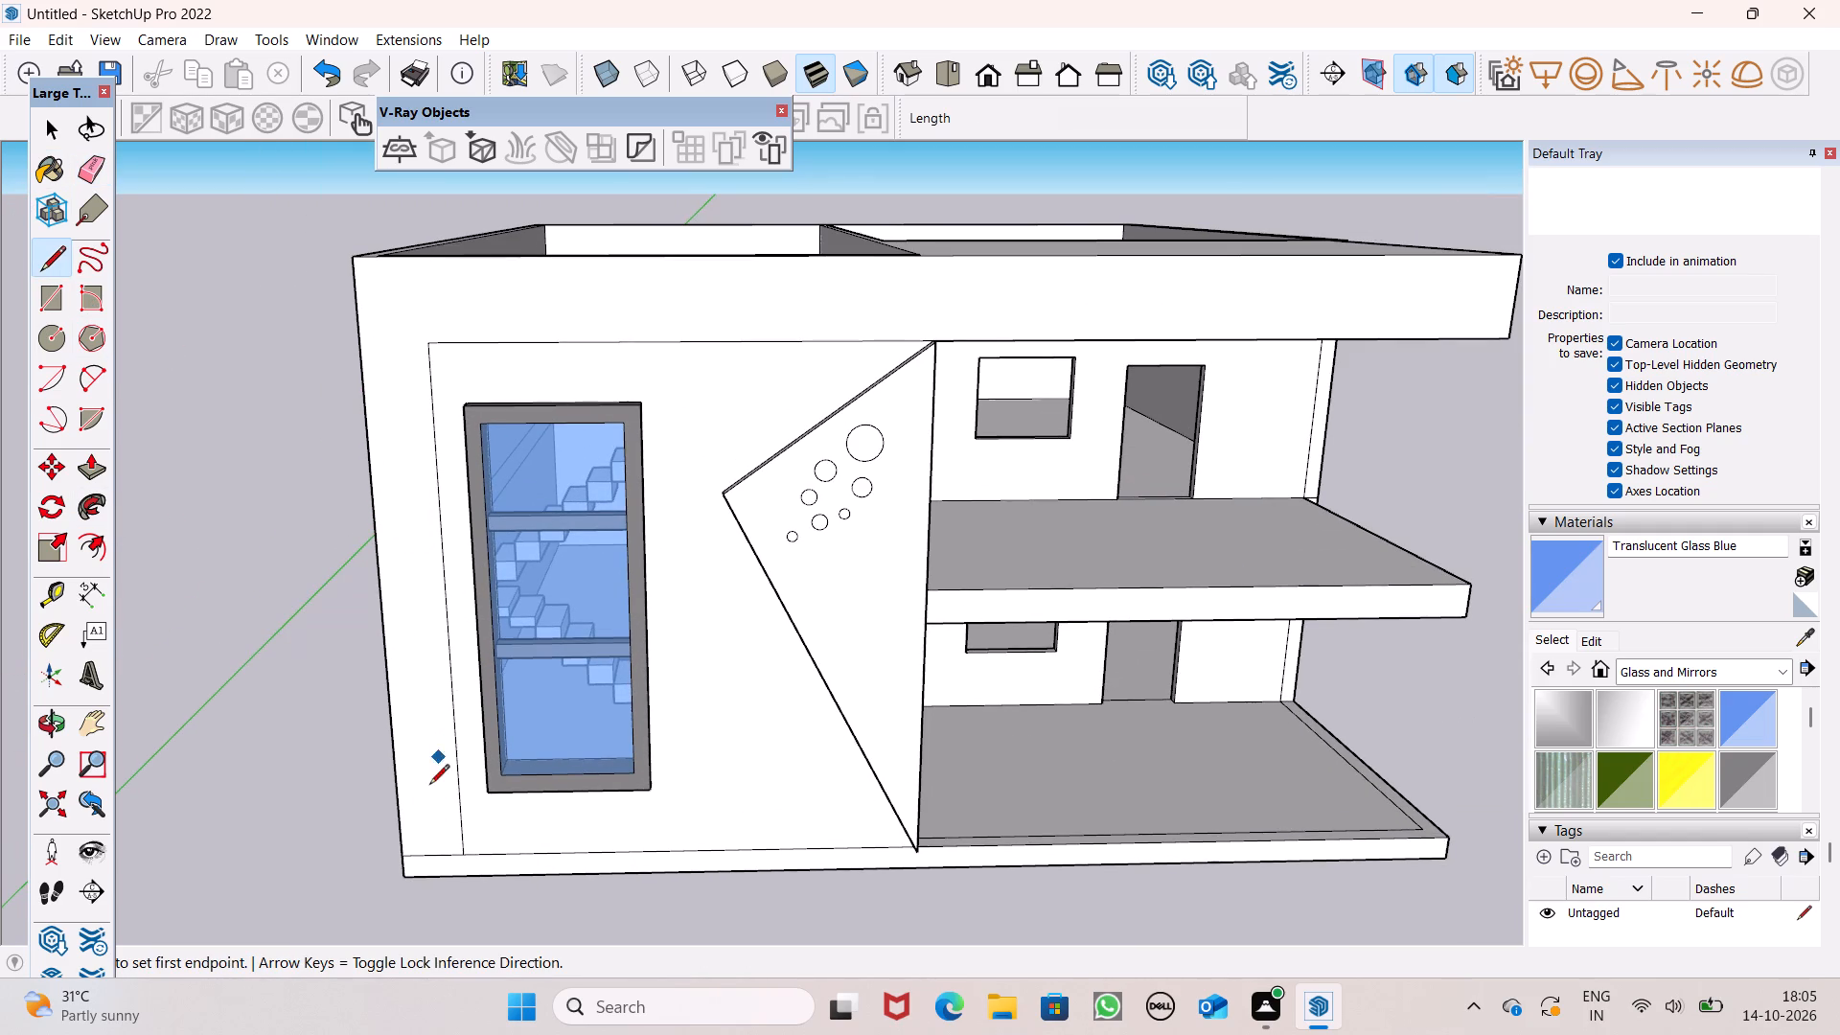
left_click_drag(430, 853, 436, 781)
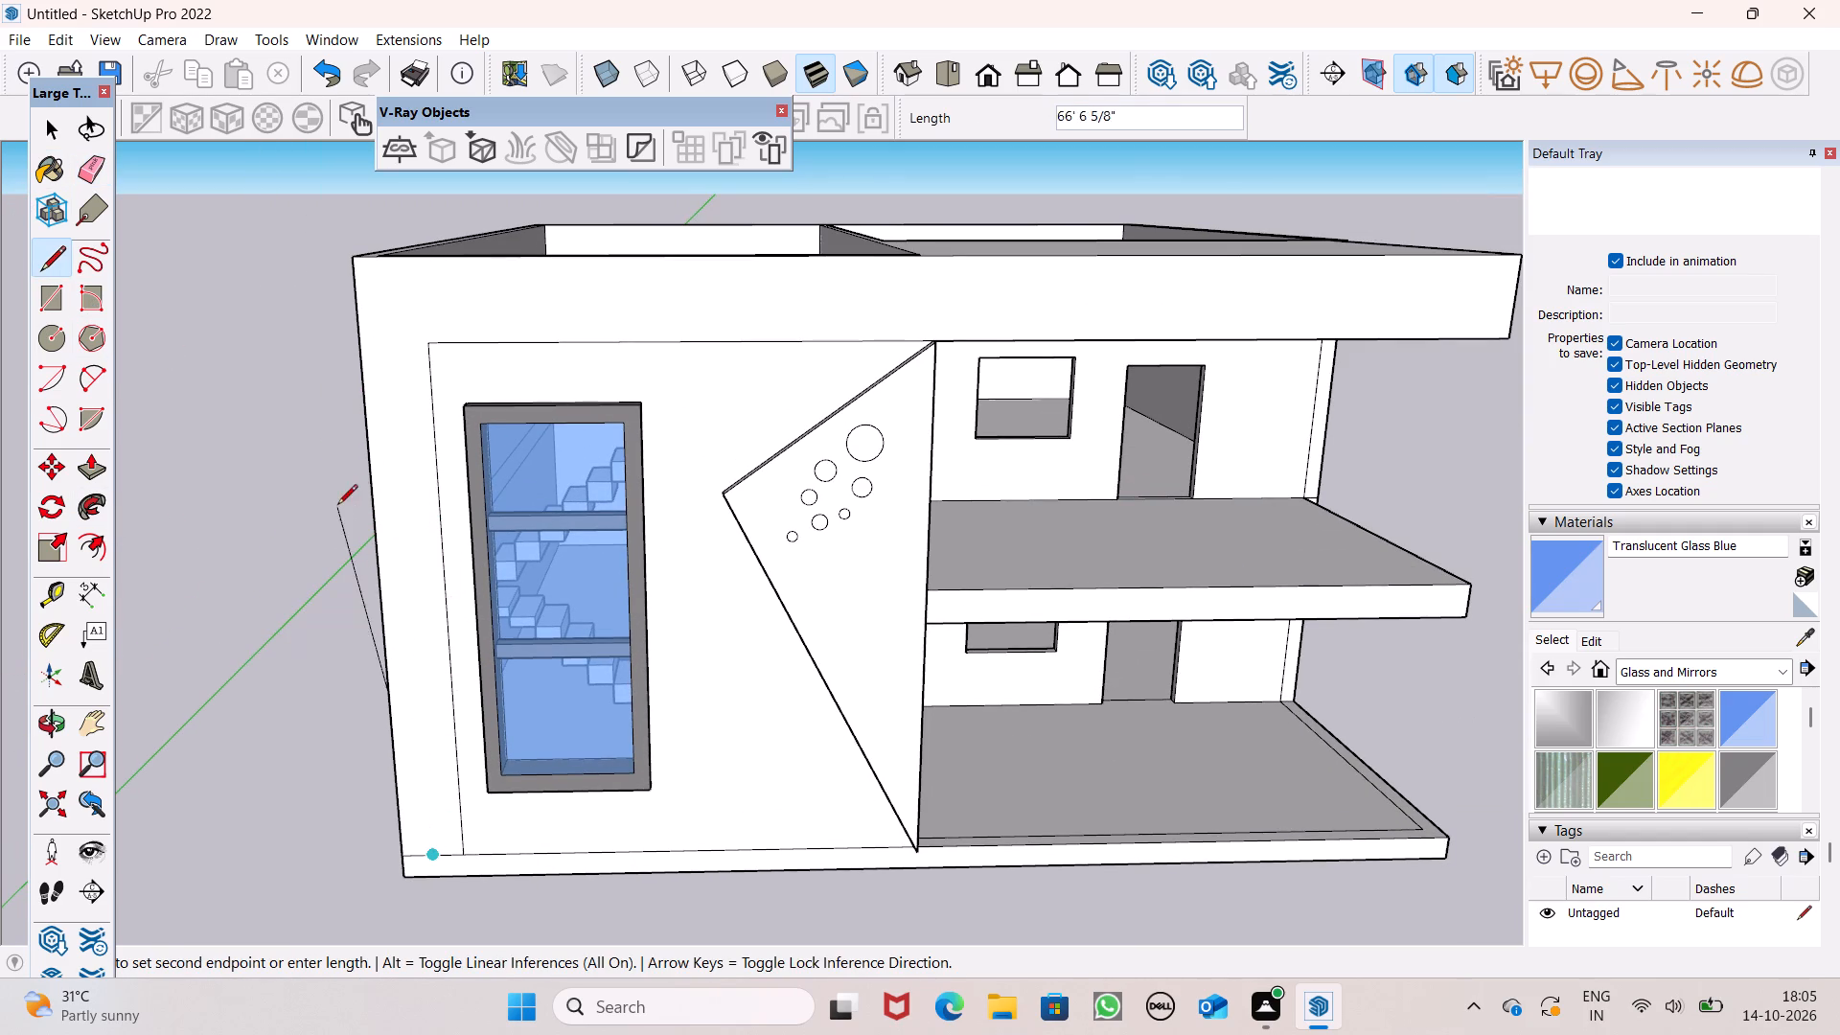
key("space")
Draw a line about 23' 3" up from the floor line near the wall's outer edge, continuing about 43' 3" across the parapet band to the slab's end.
scroll(382, 649, "up", 2)
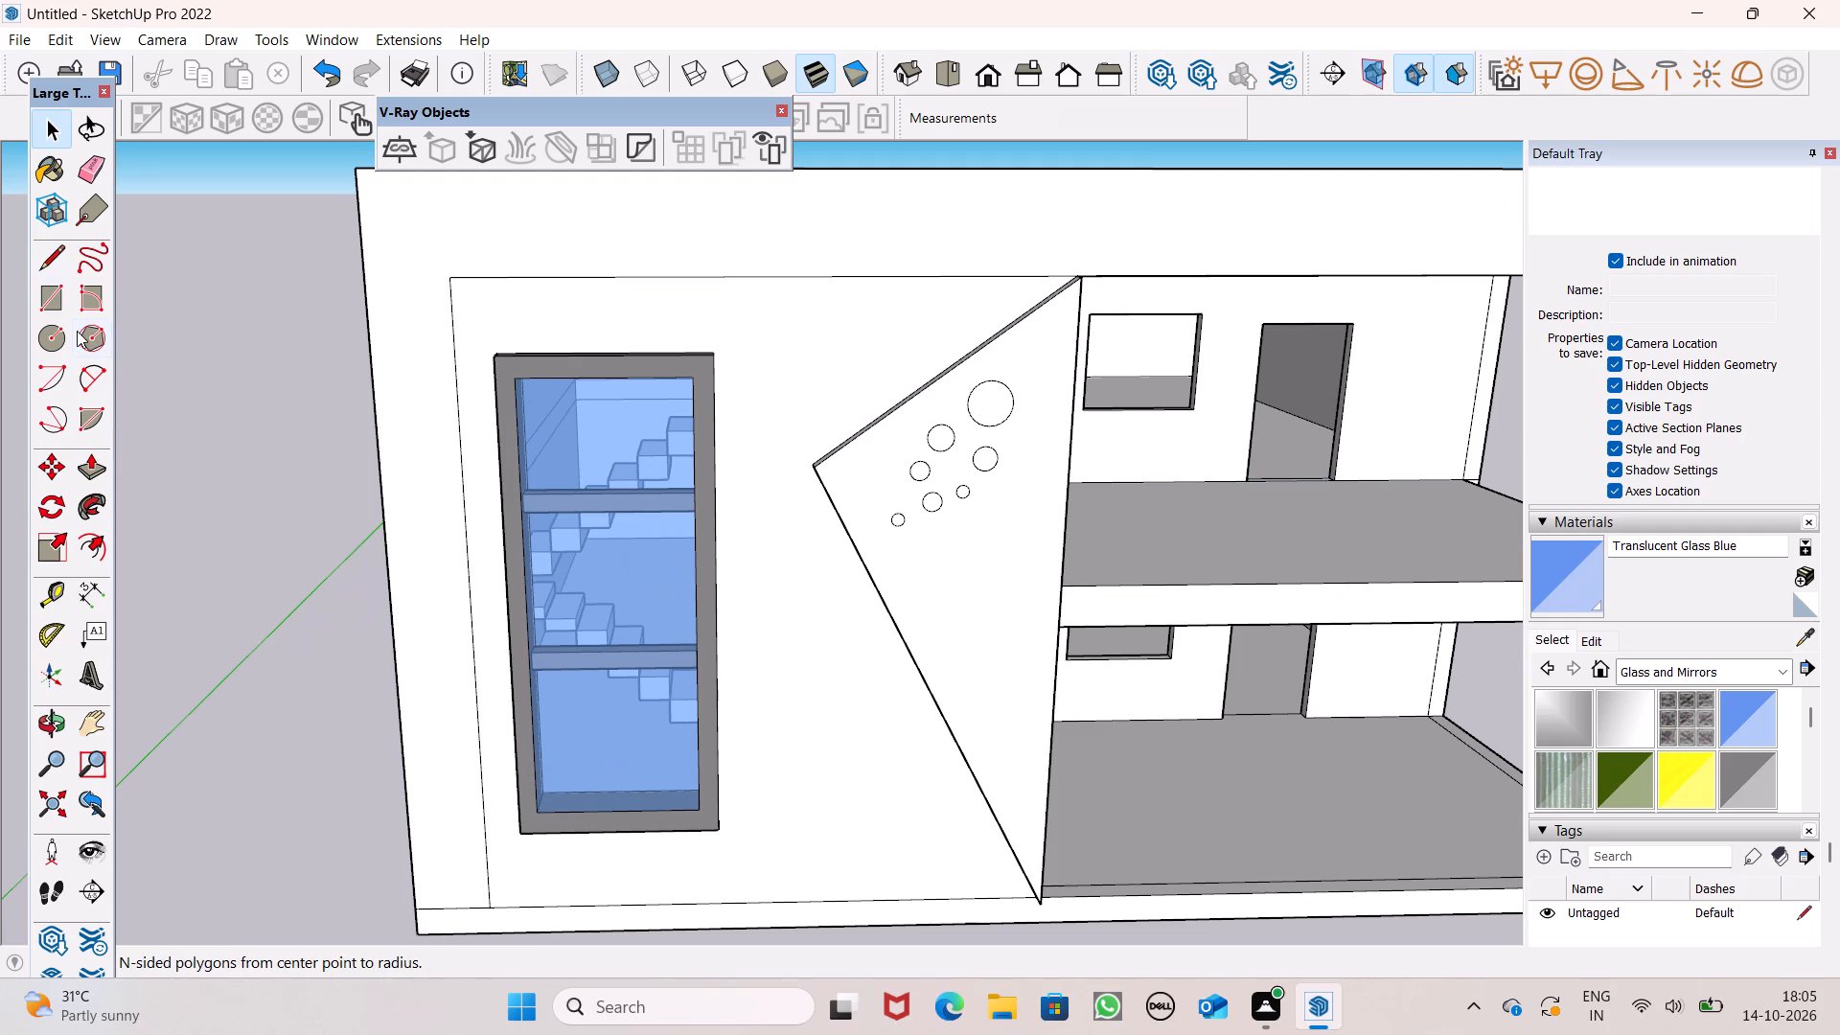
left_click(56, 267)
scroll(450, 898, "up", 1)
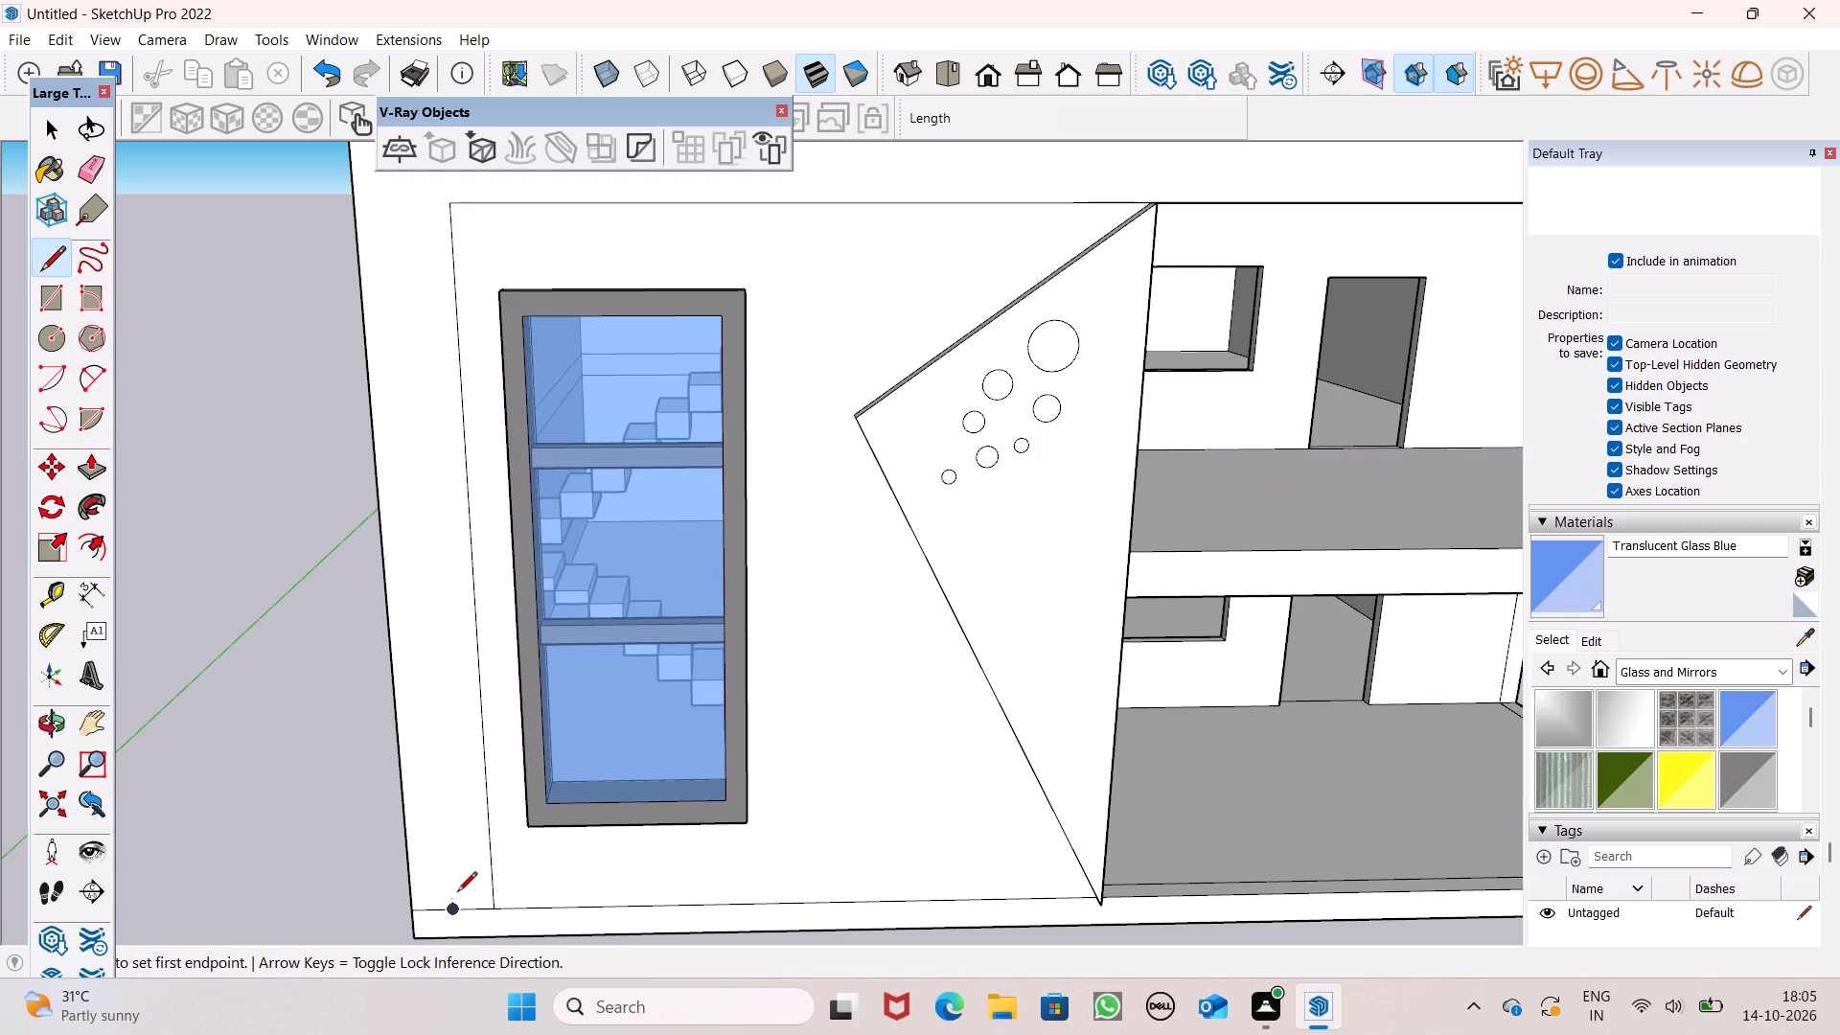
scroll(448, 918, "up", 4)
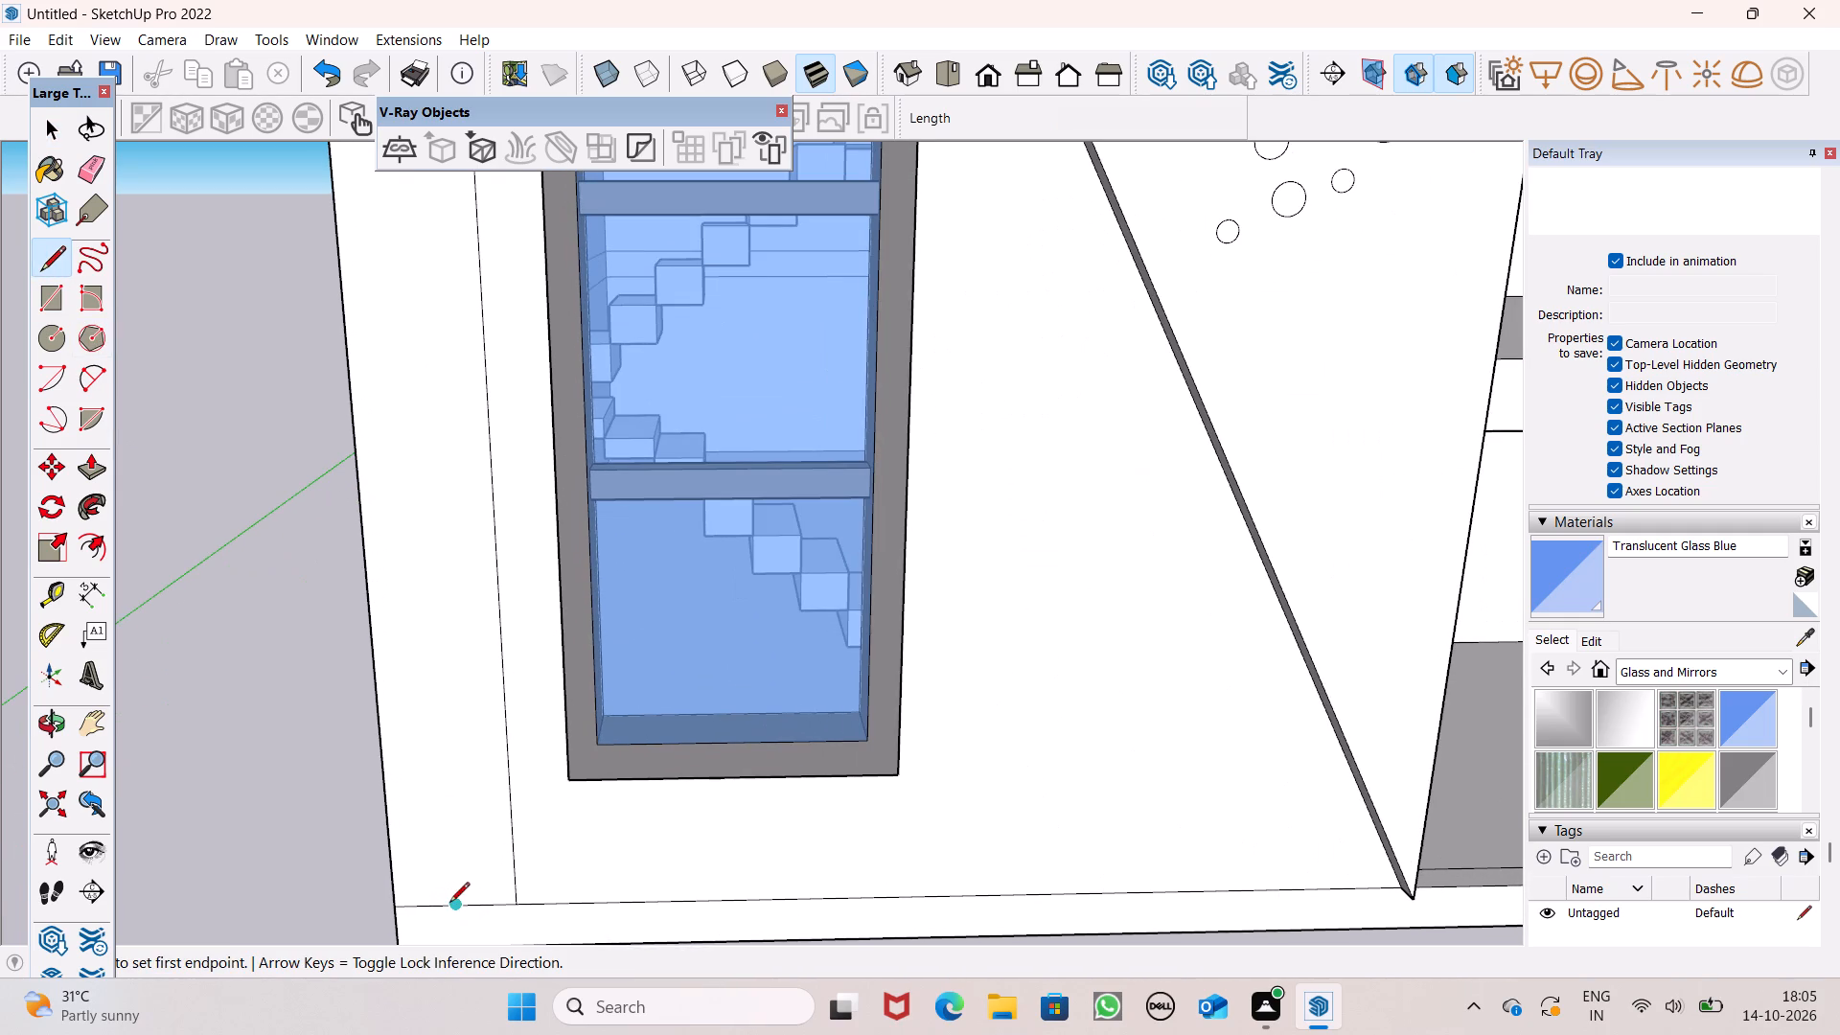
left_click(442, 905)
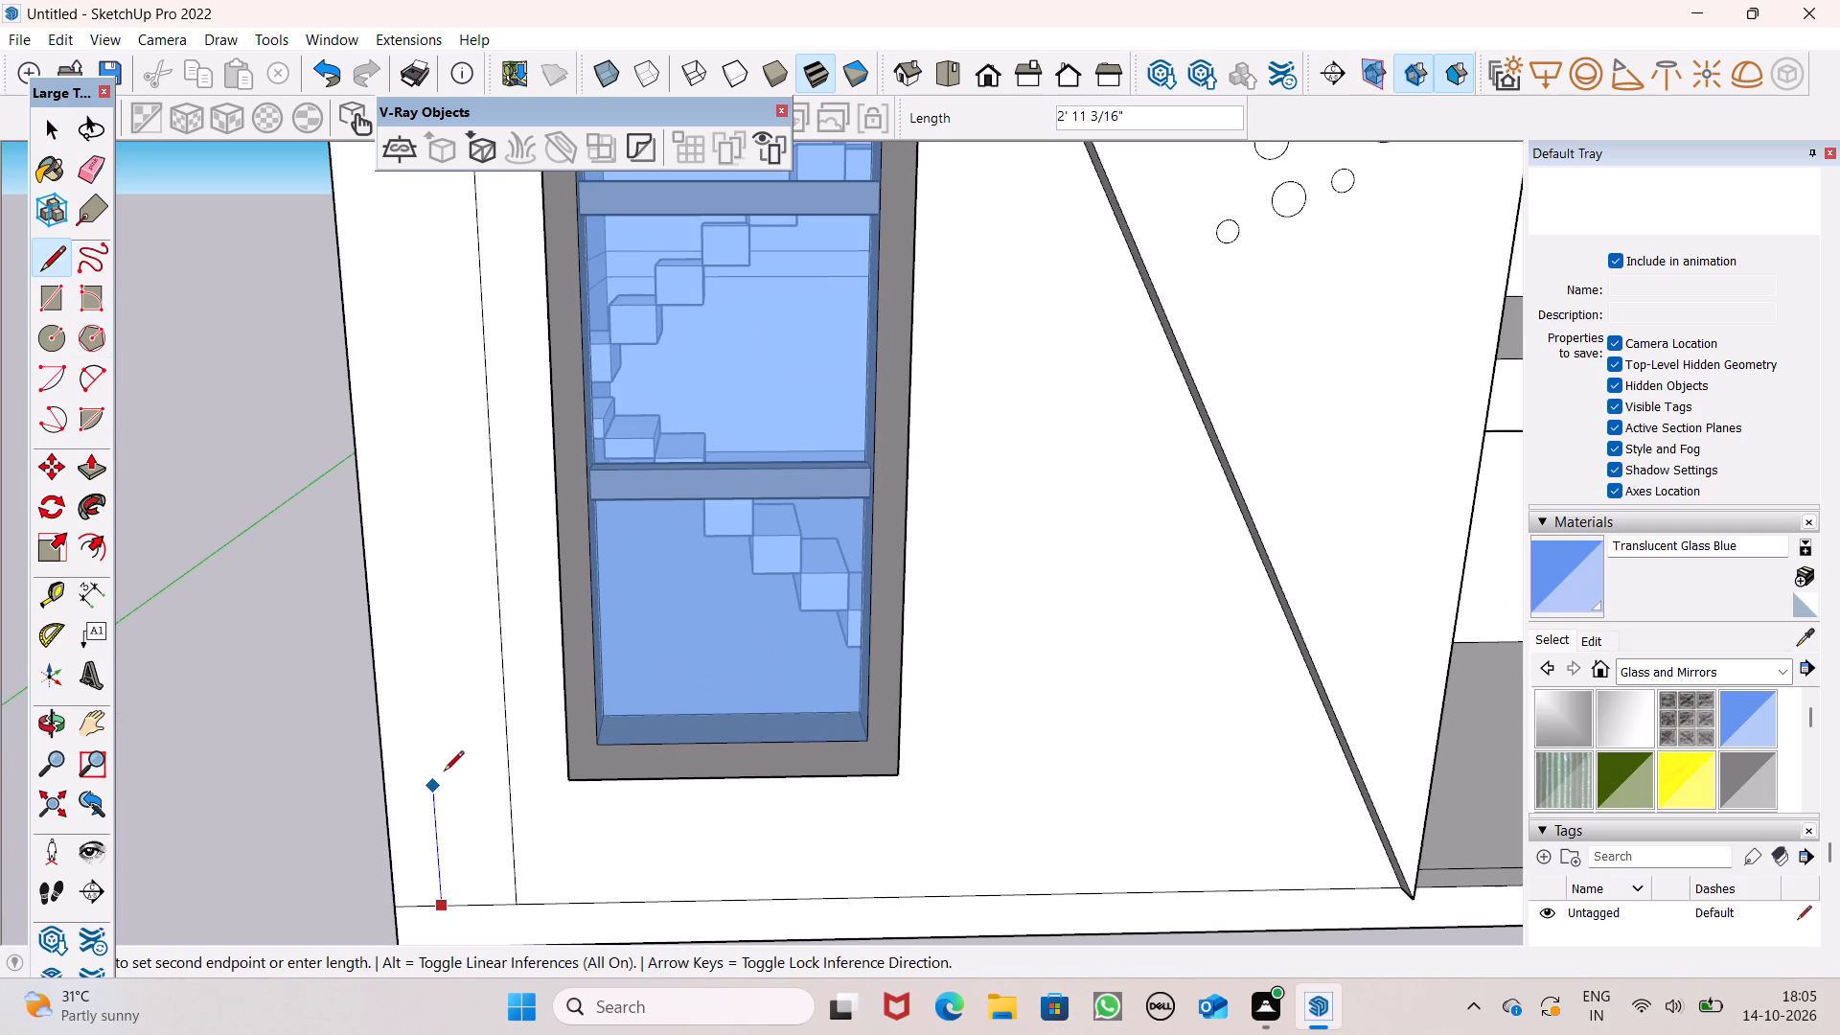
scroll(444, 772, "down", 11)
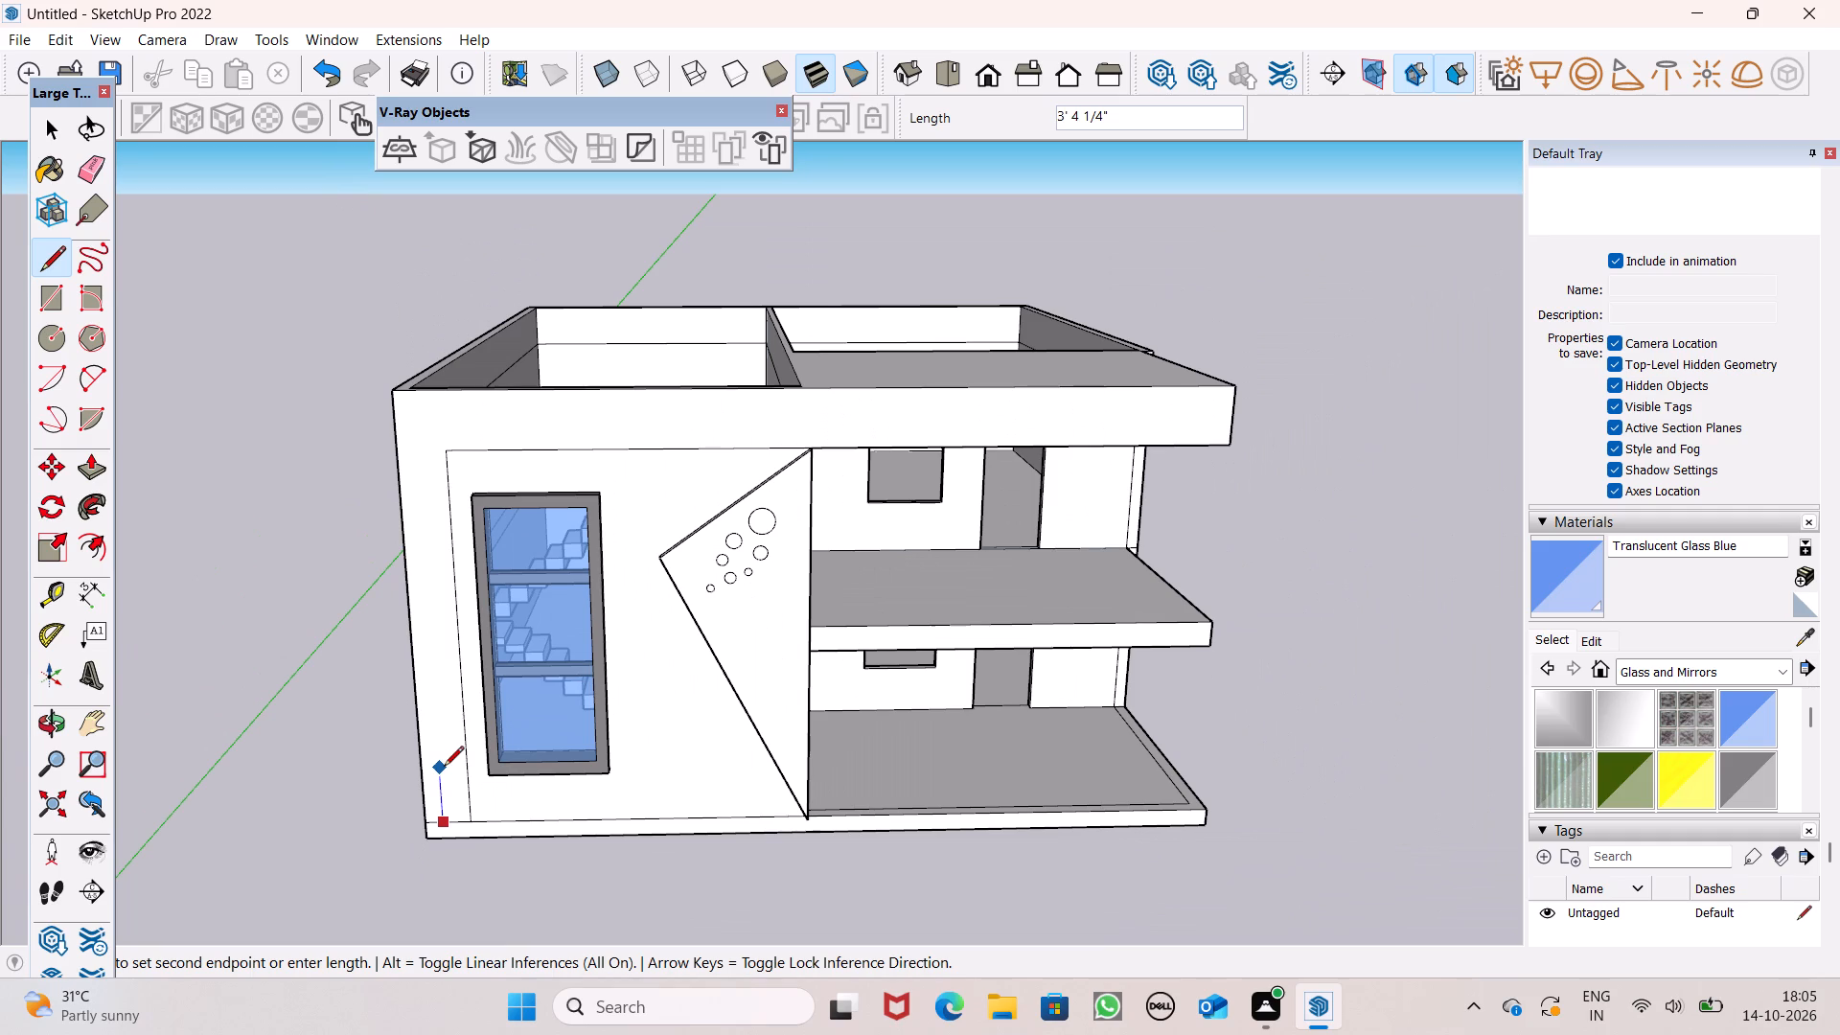
scroll(411, 424, "up", 1)
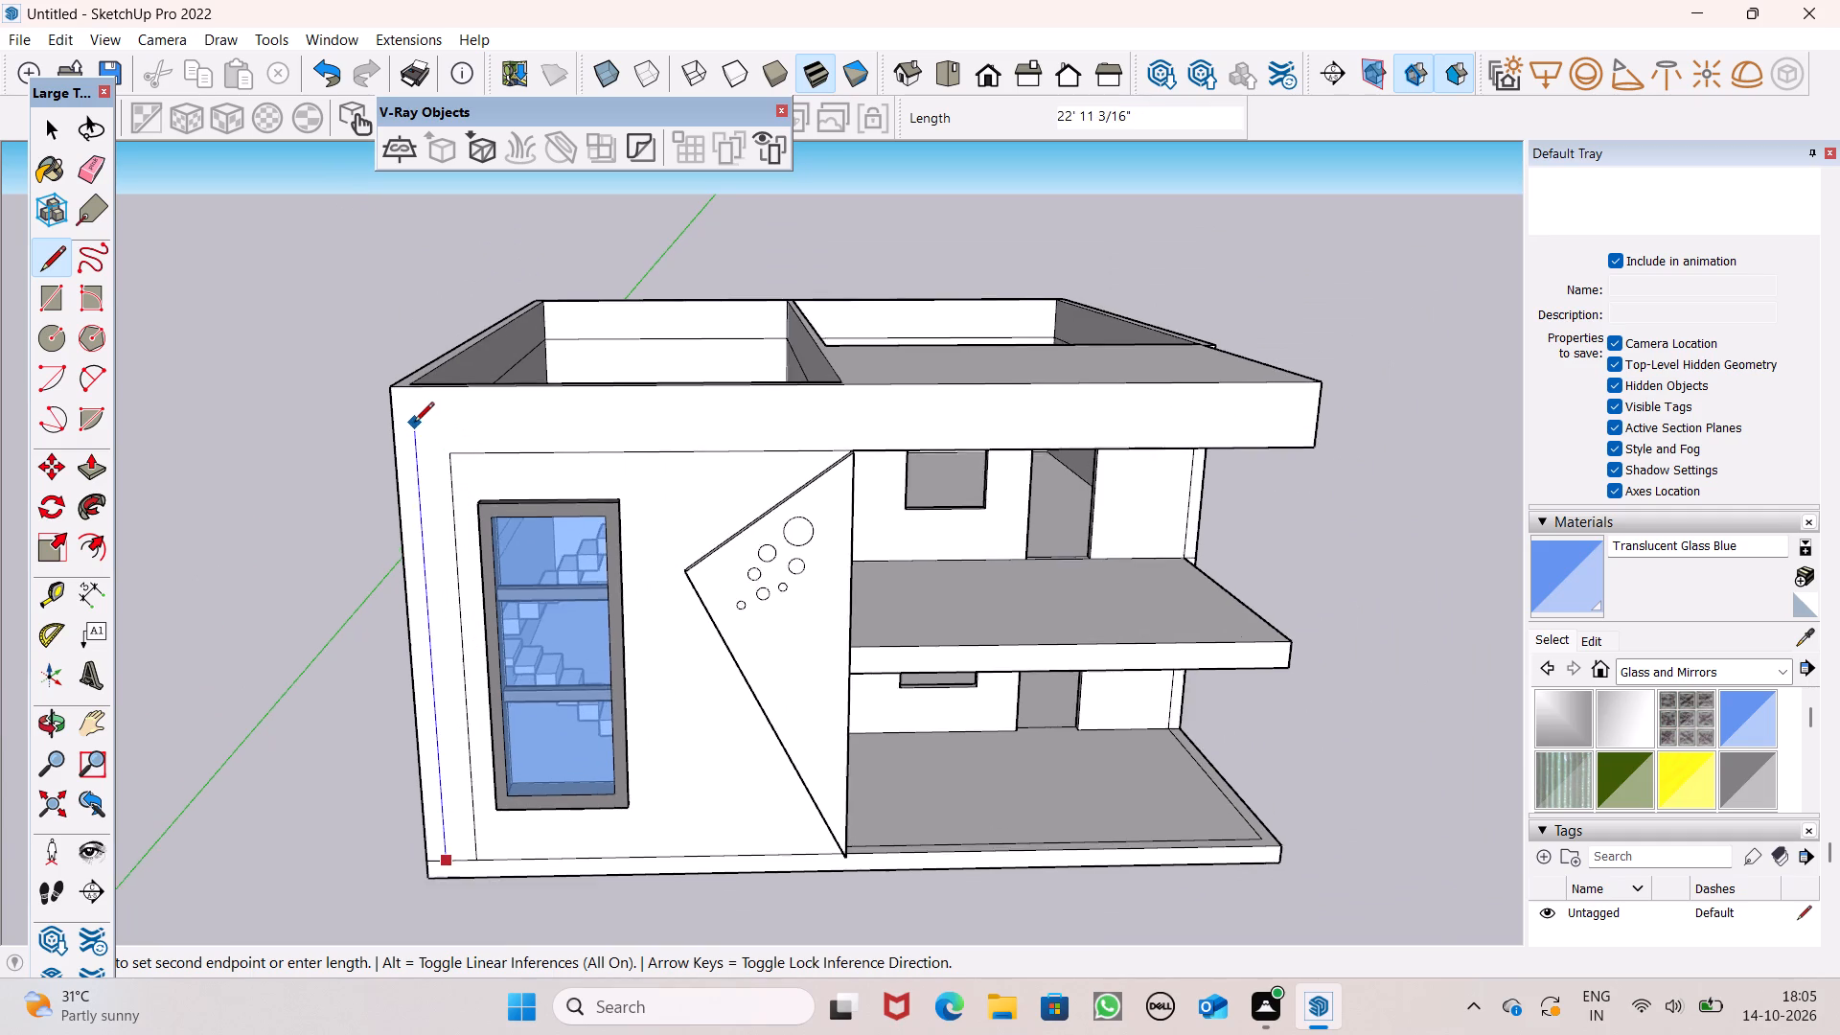
scroll(414, 424, "up", 4)
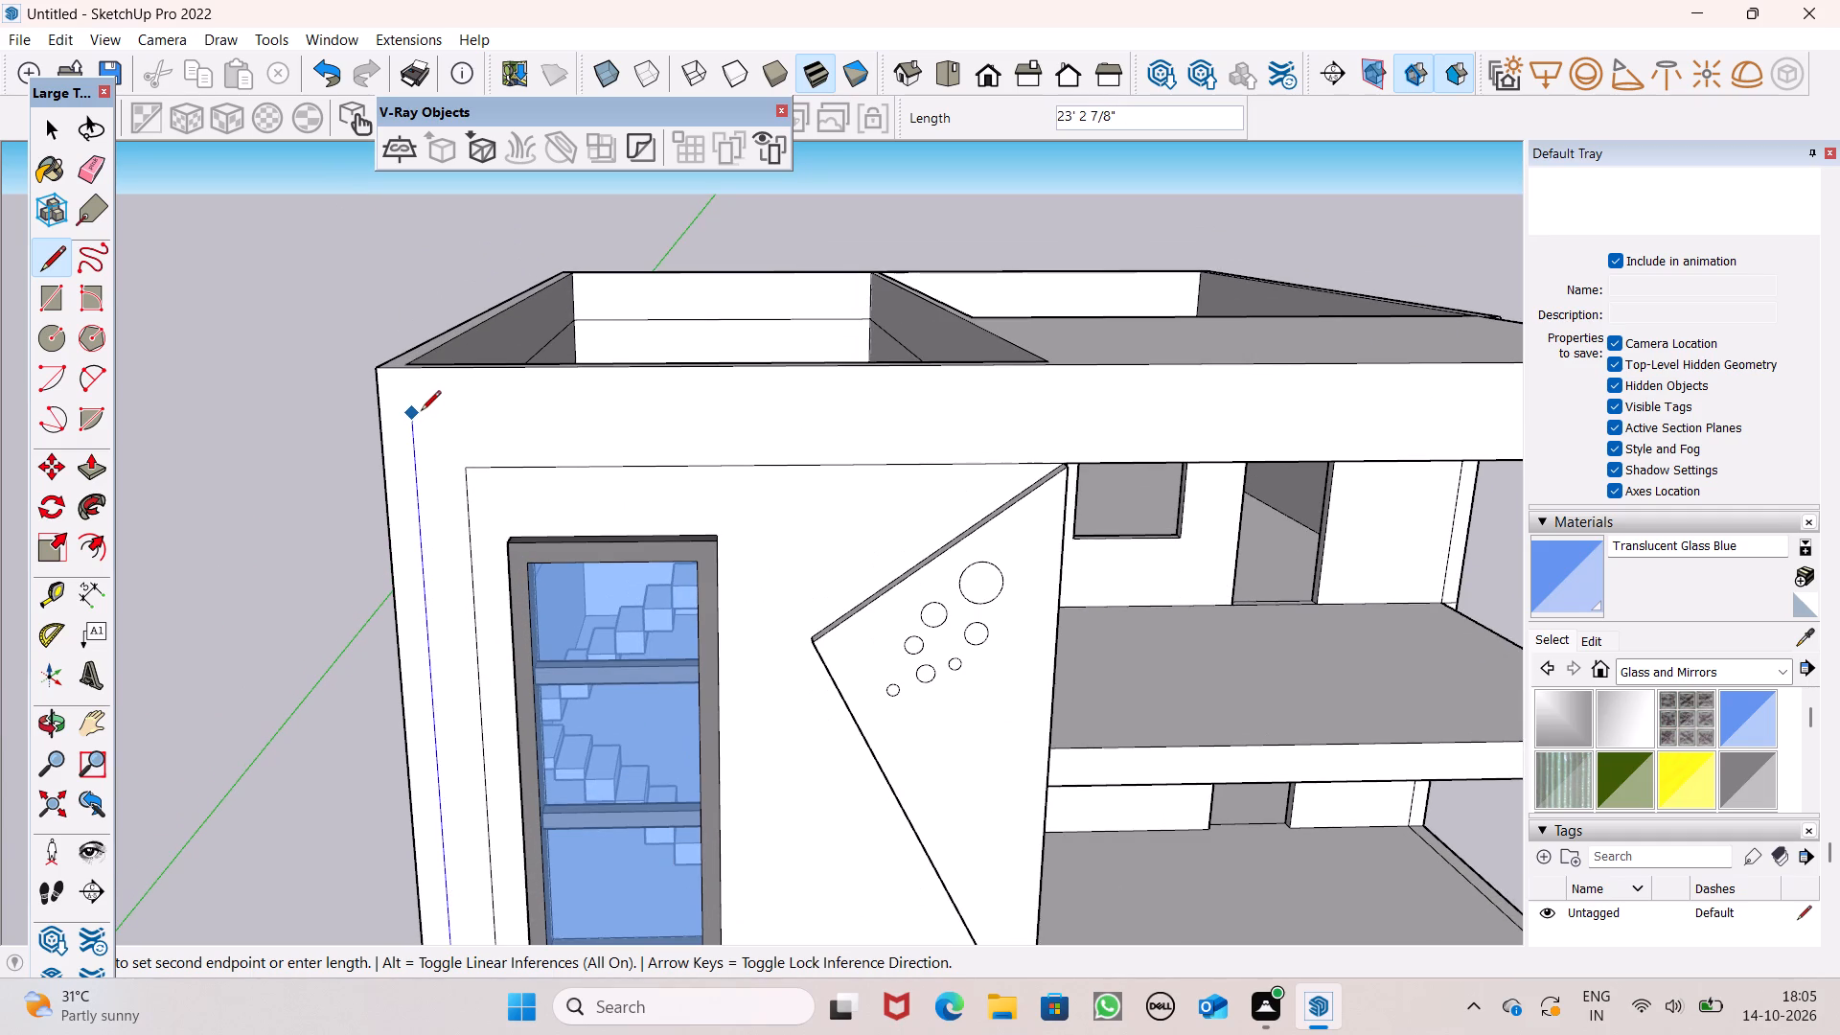
left_click(421, 411)
scroll(499, 435, "down", 4)
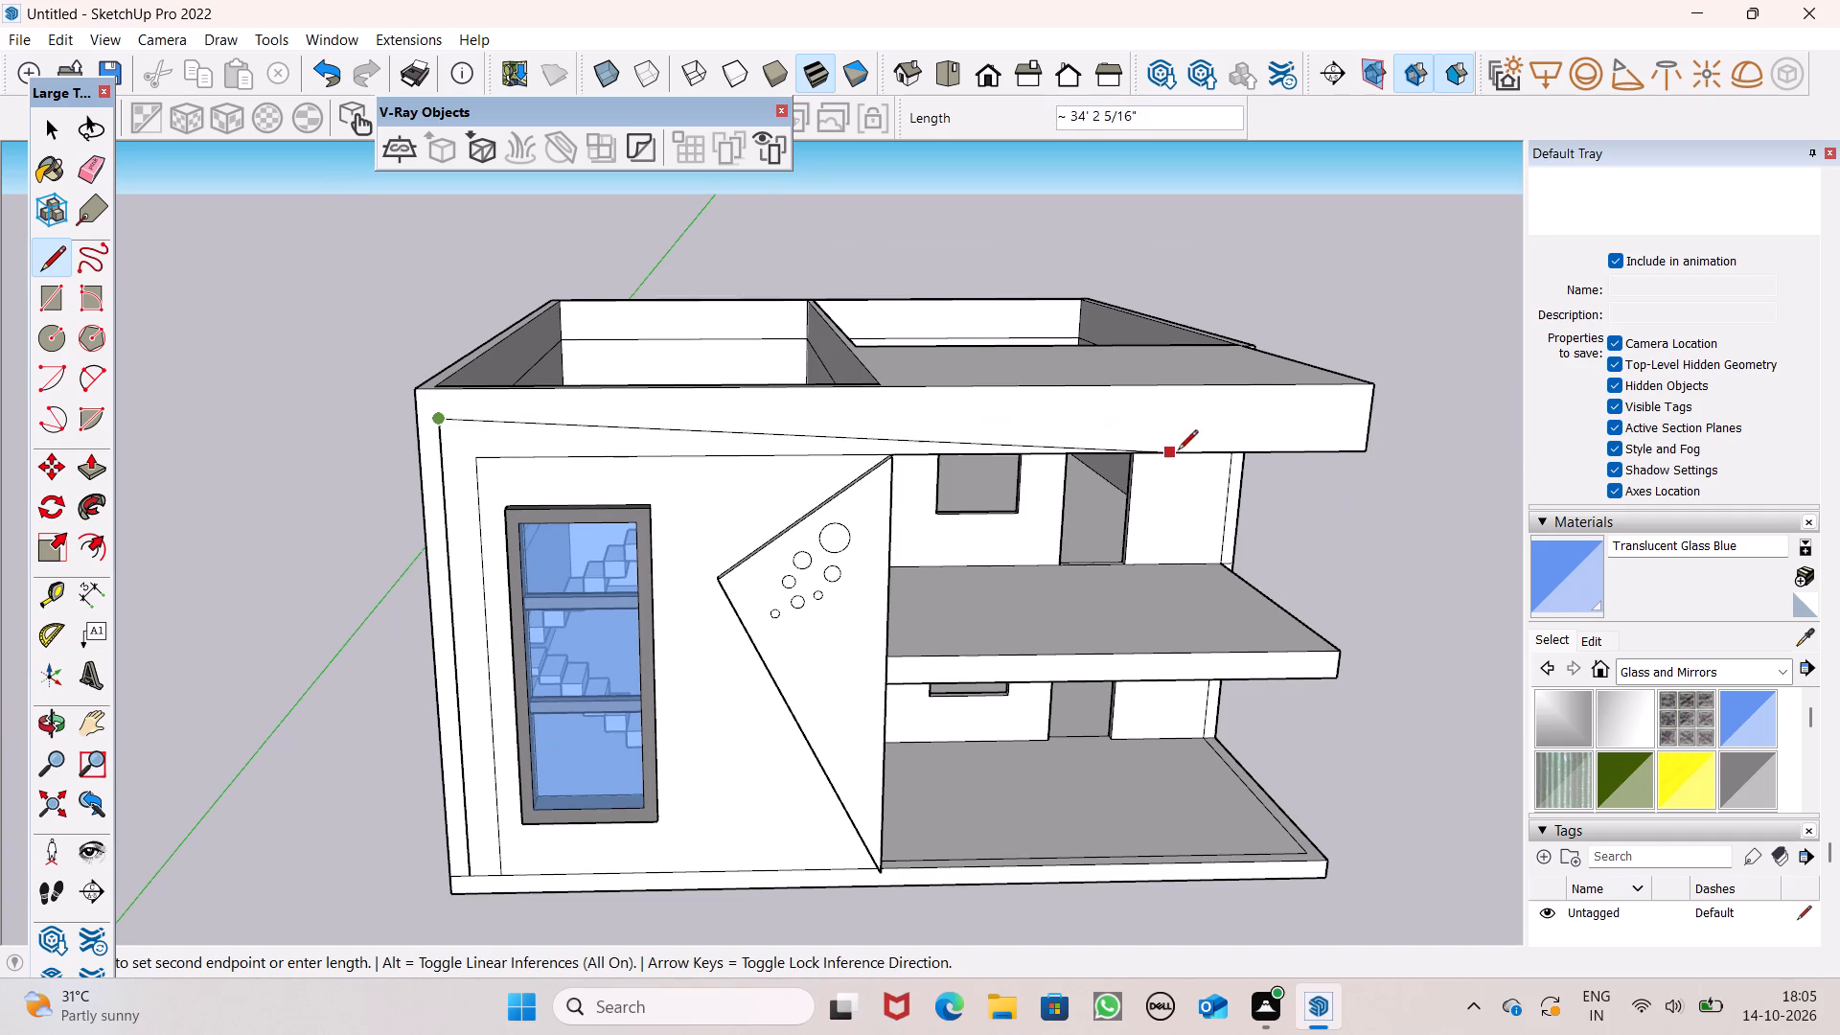
left_click(1368, 401)
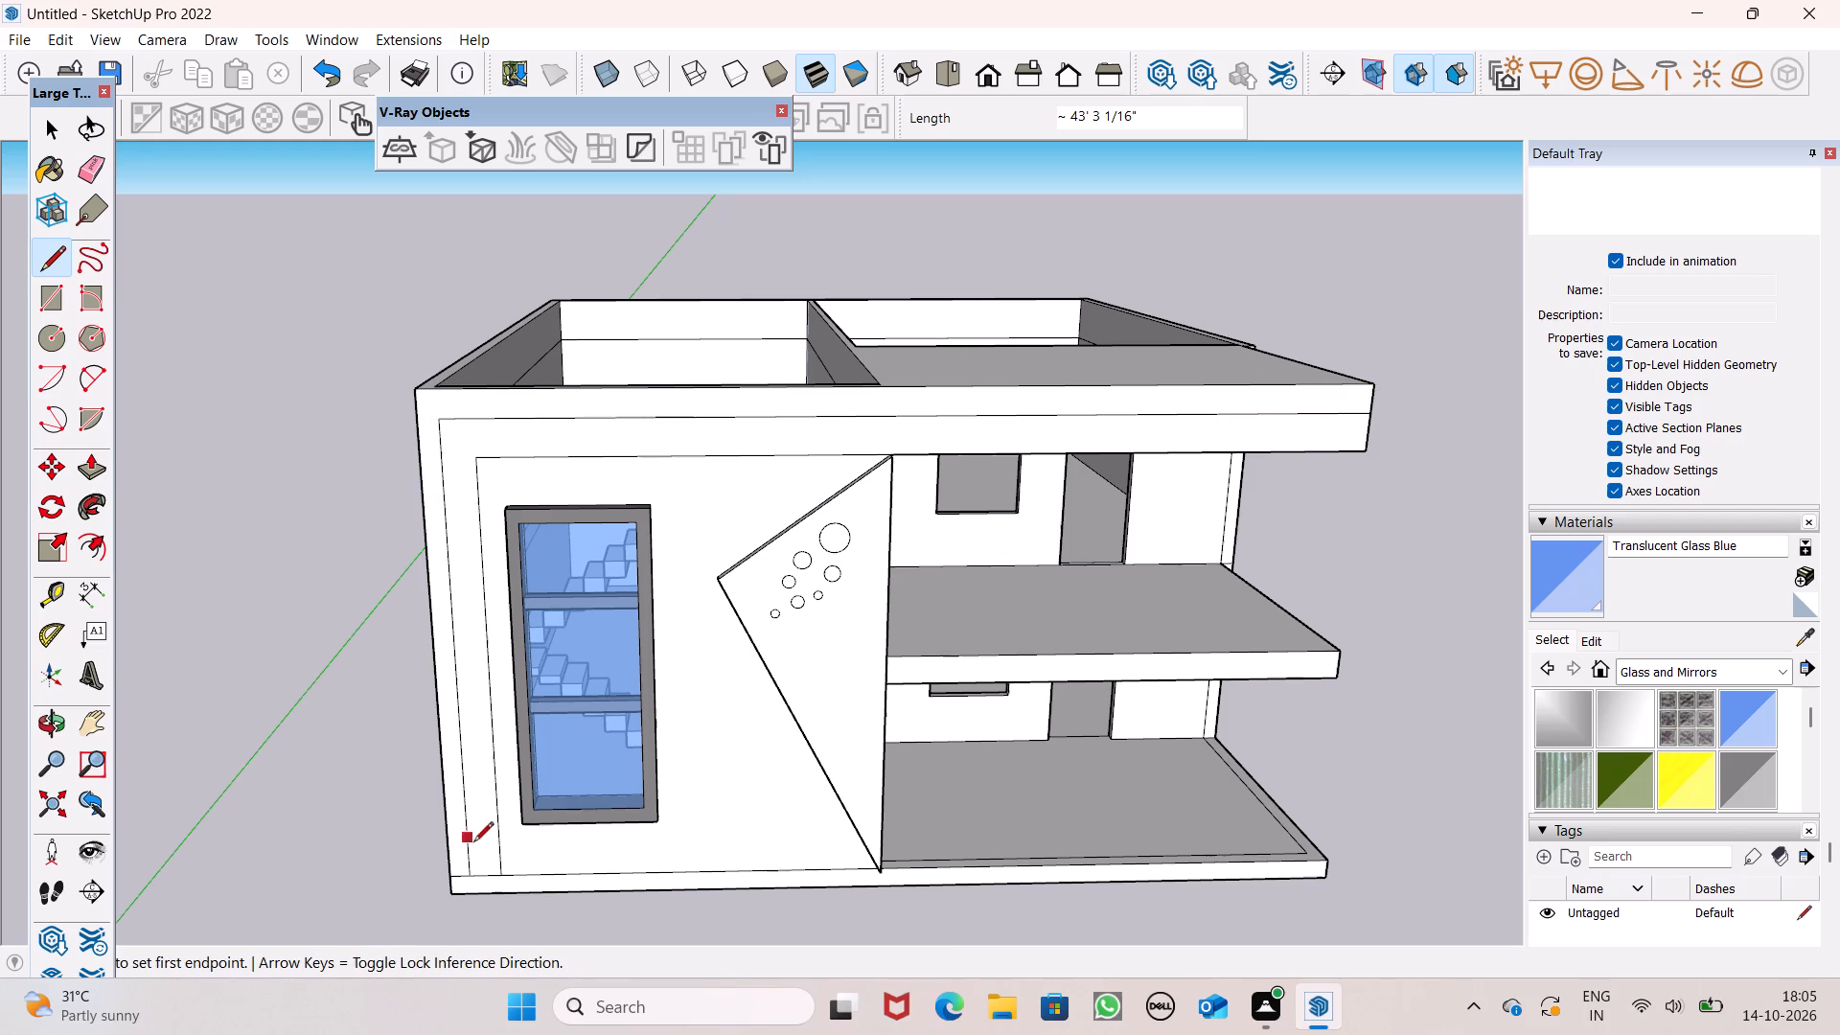
Draw a vertical line about 23' 1" up from the floor line, just inside the facade's outer border line.
scroll(476, 874, "up", 14)
scroll(460, 901, "down", 1)
scroll(460, 901, "up", 1)
scroll(460, 901, "down", 1)
scroll(460, 901, "up", 2)
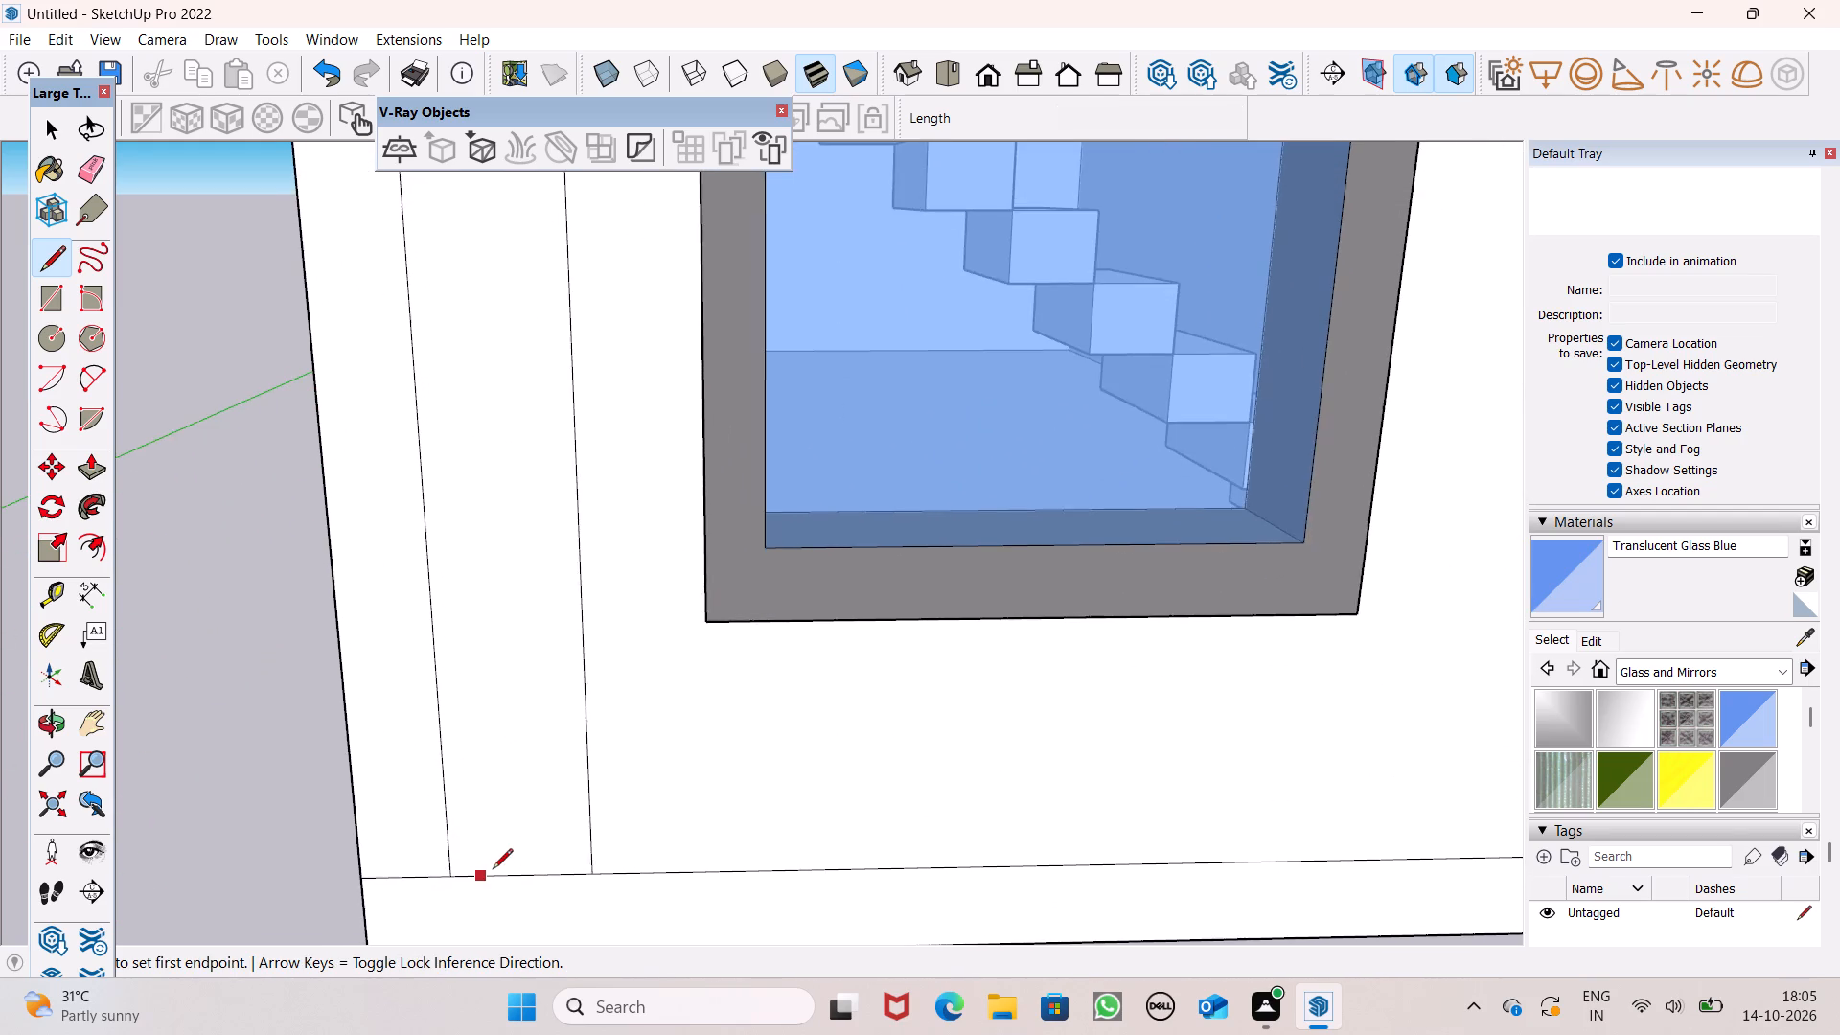
scroll(493, 870, "up", 1)
scroll(493, 870, "down", 1)
scroll(493, 870, "up", 9)
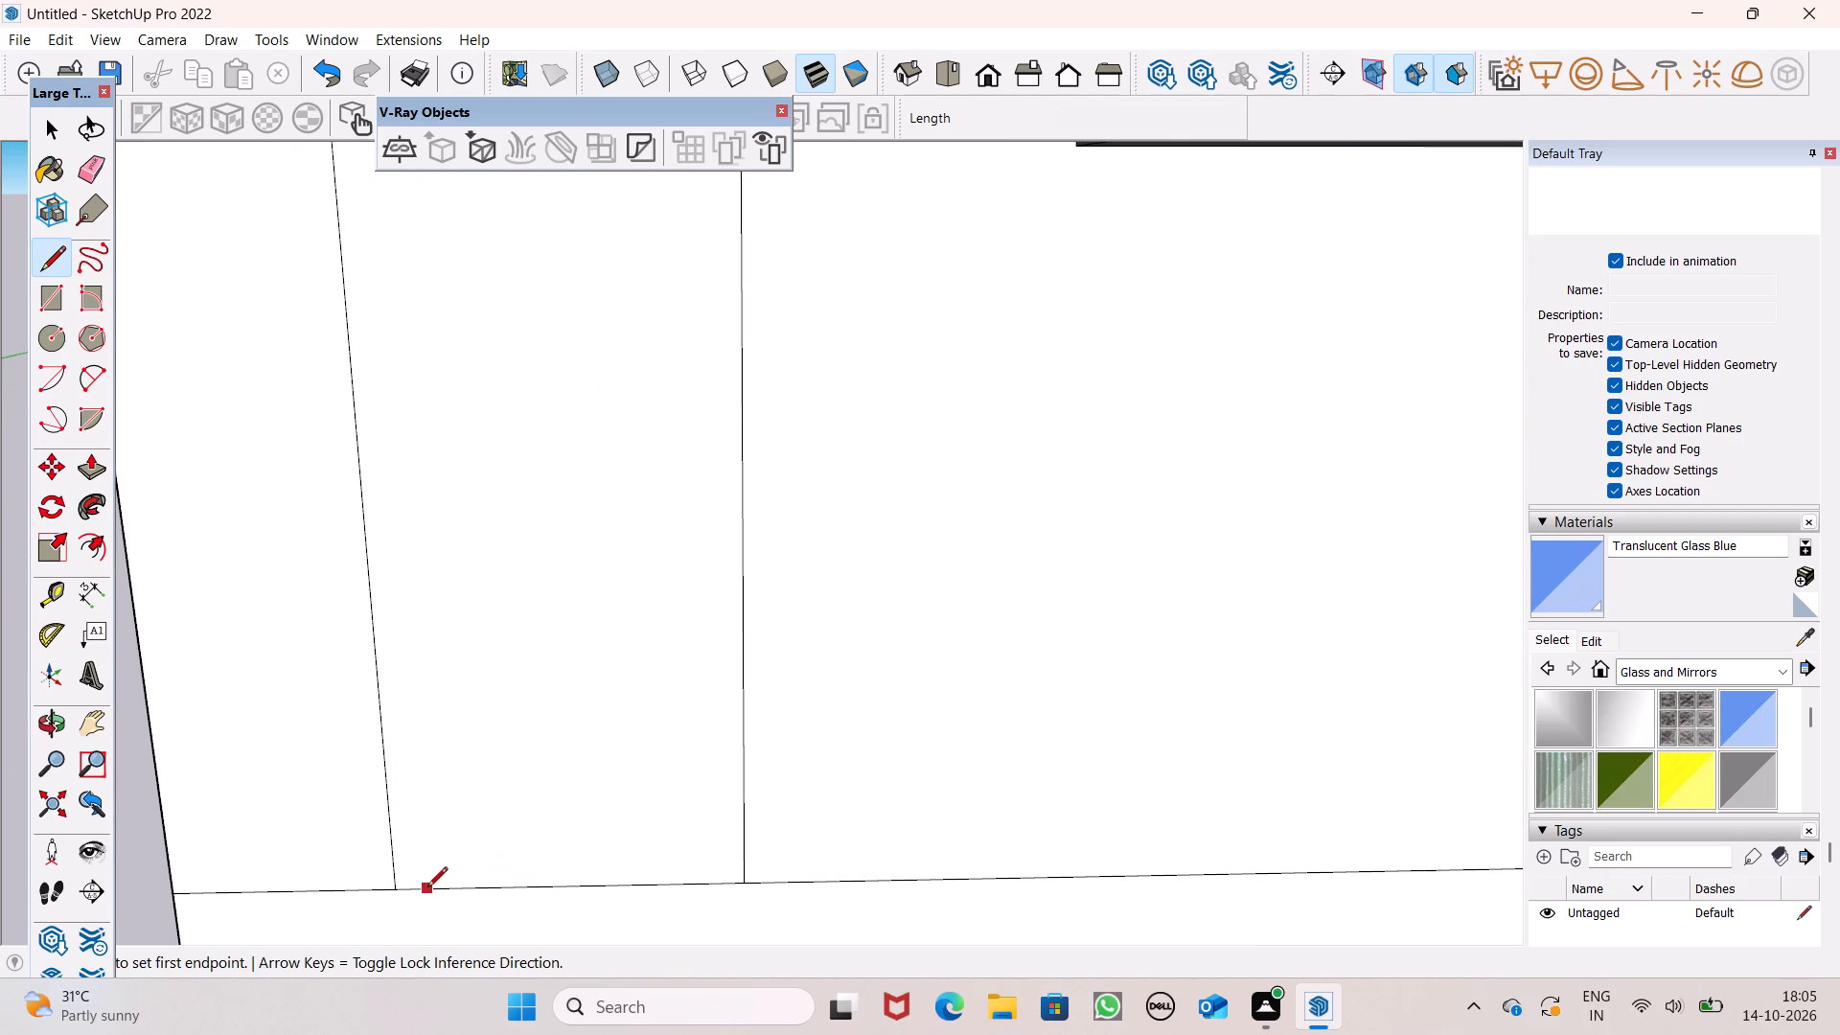
left_click(427, 888)
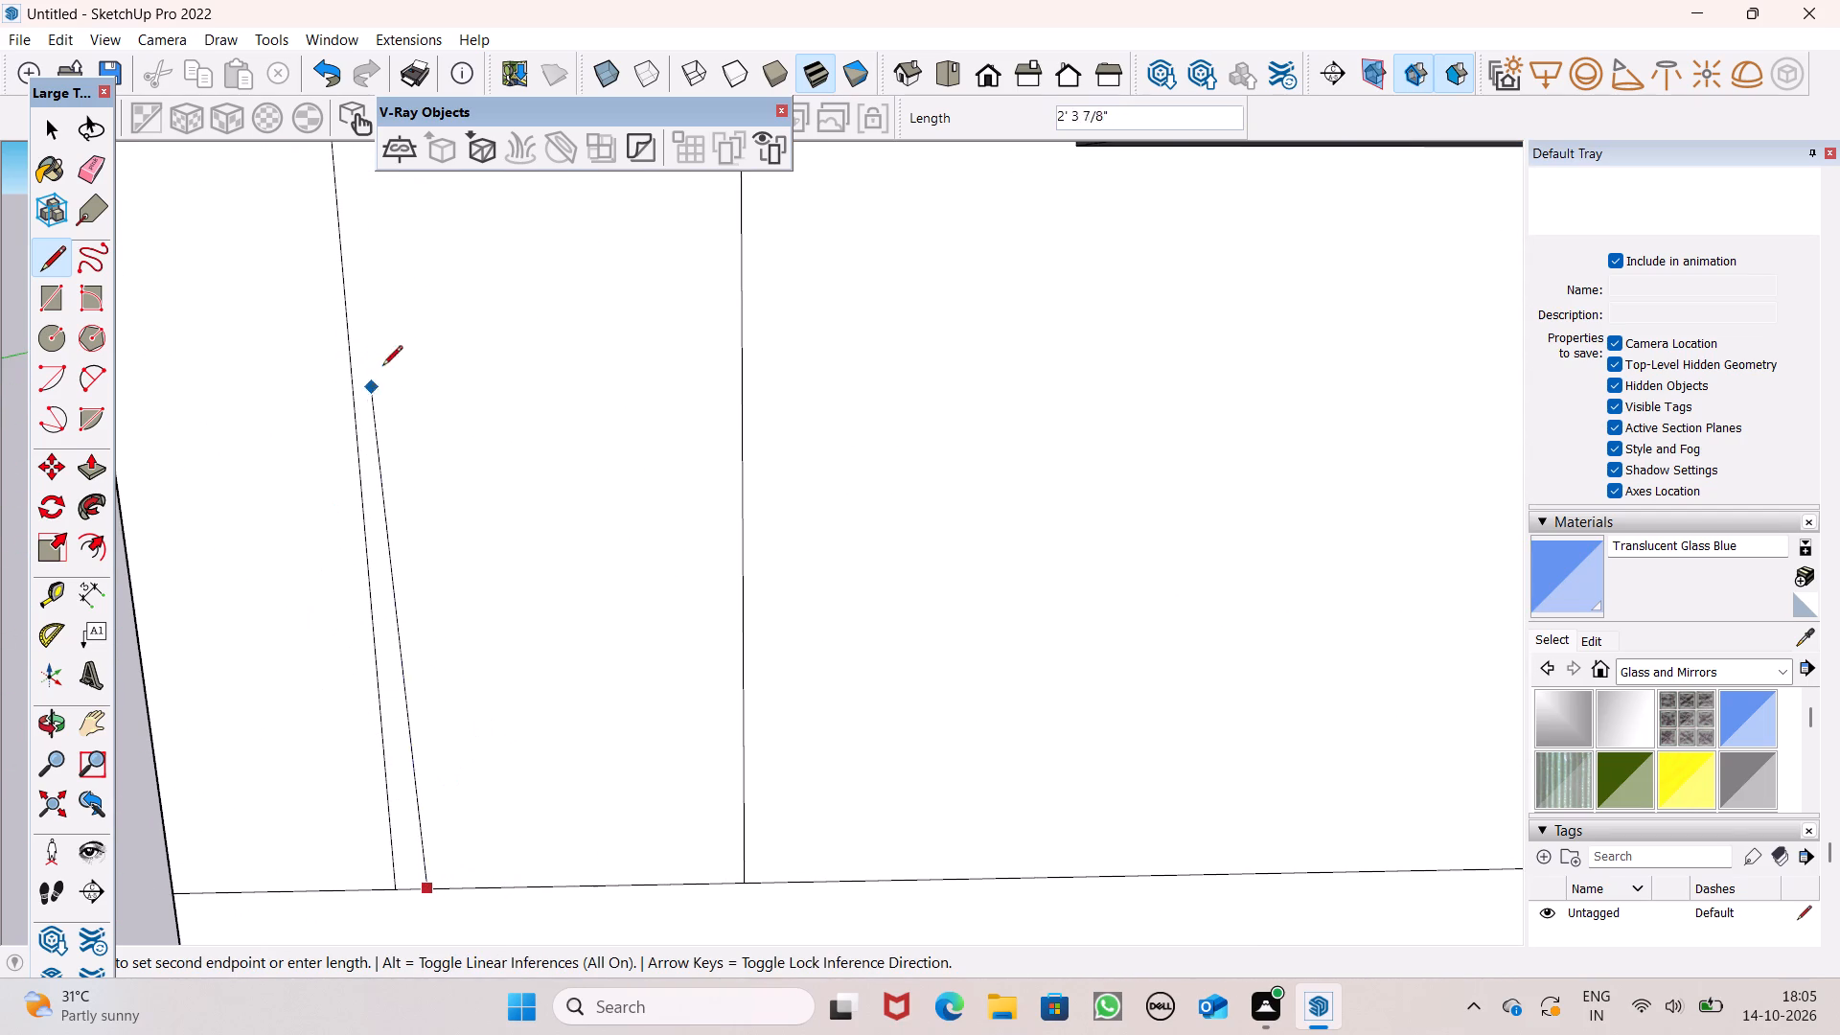
scroll(396, 363, "down", 12)
scroll(448, 508, "down", 6)
scroll(459, 587, "up", 1)
scroll(459, 587, "down", 8)
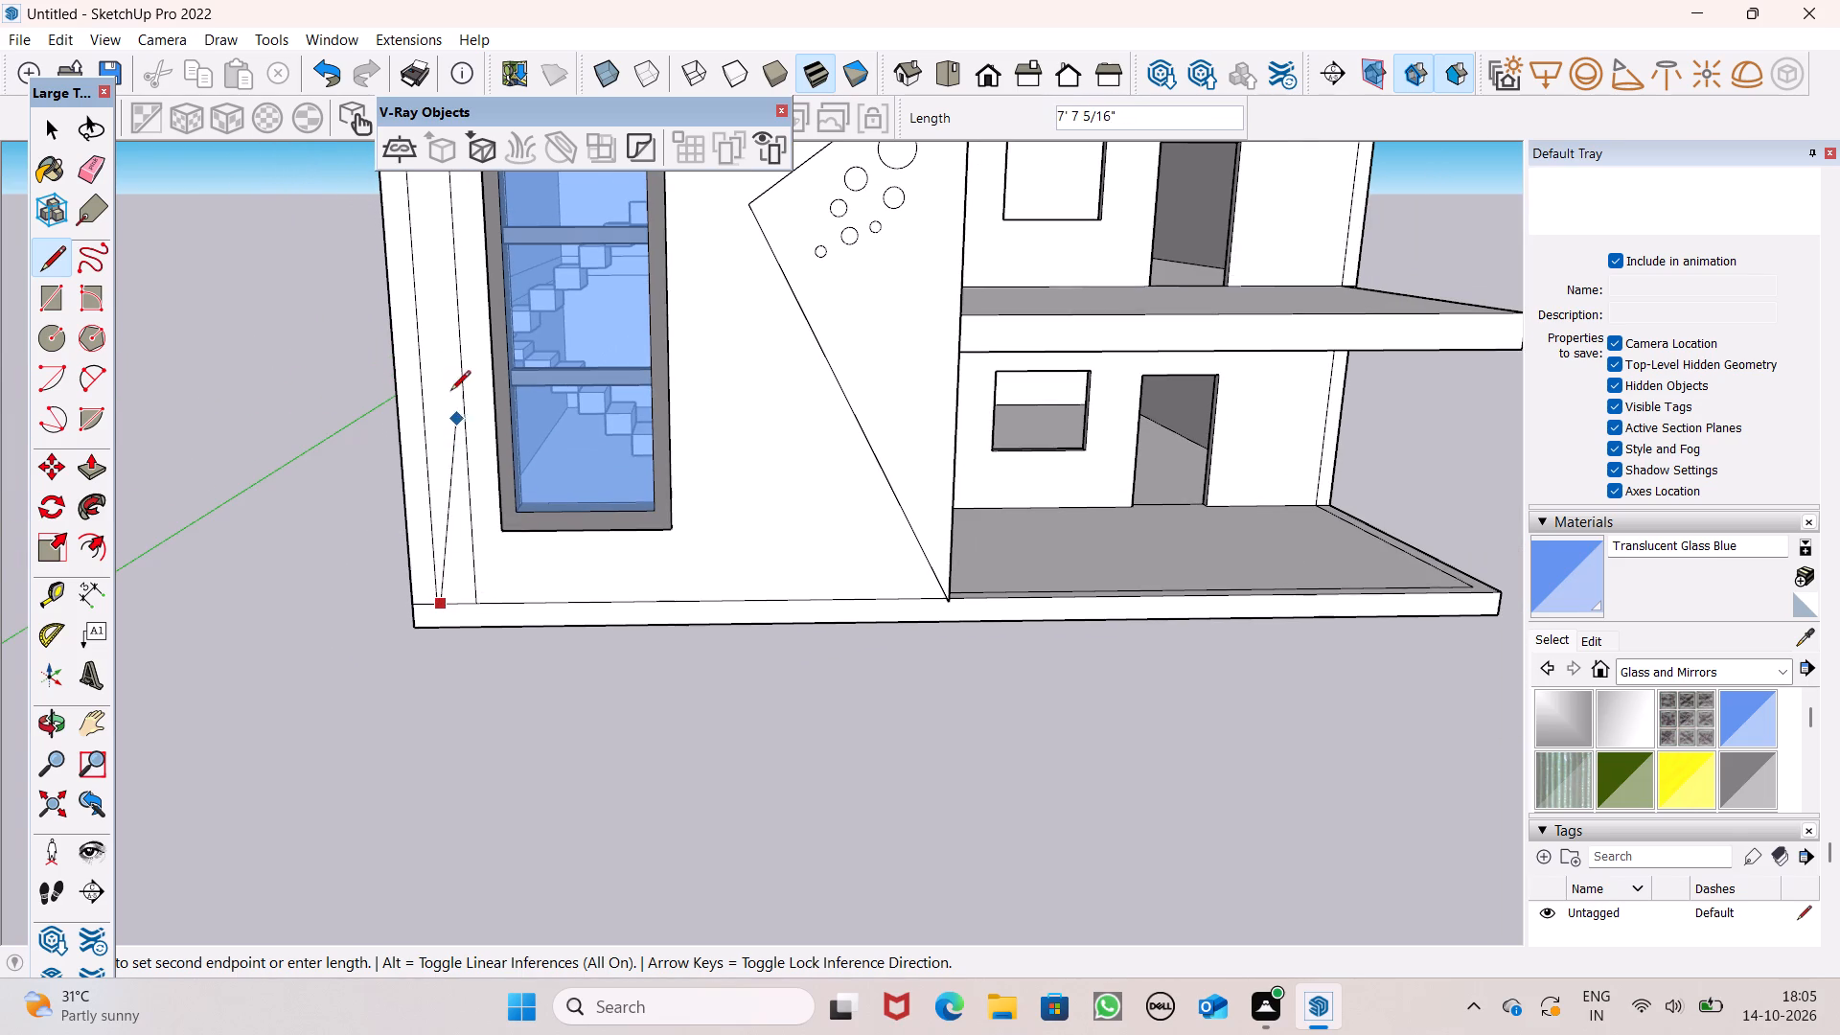
scroll(437, 368, "down", 9)
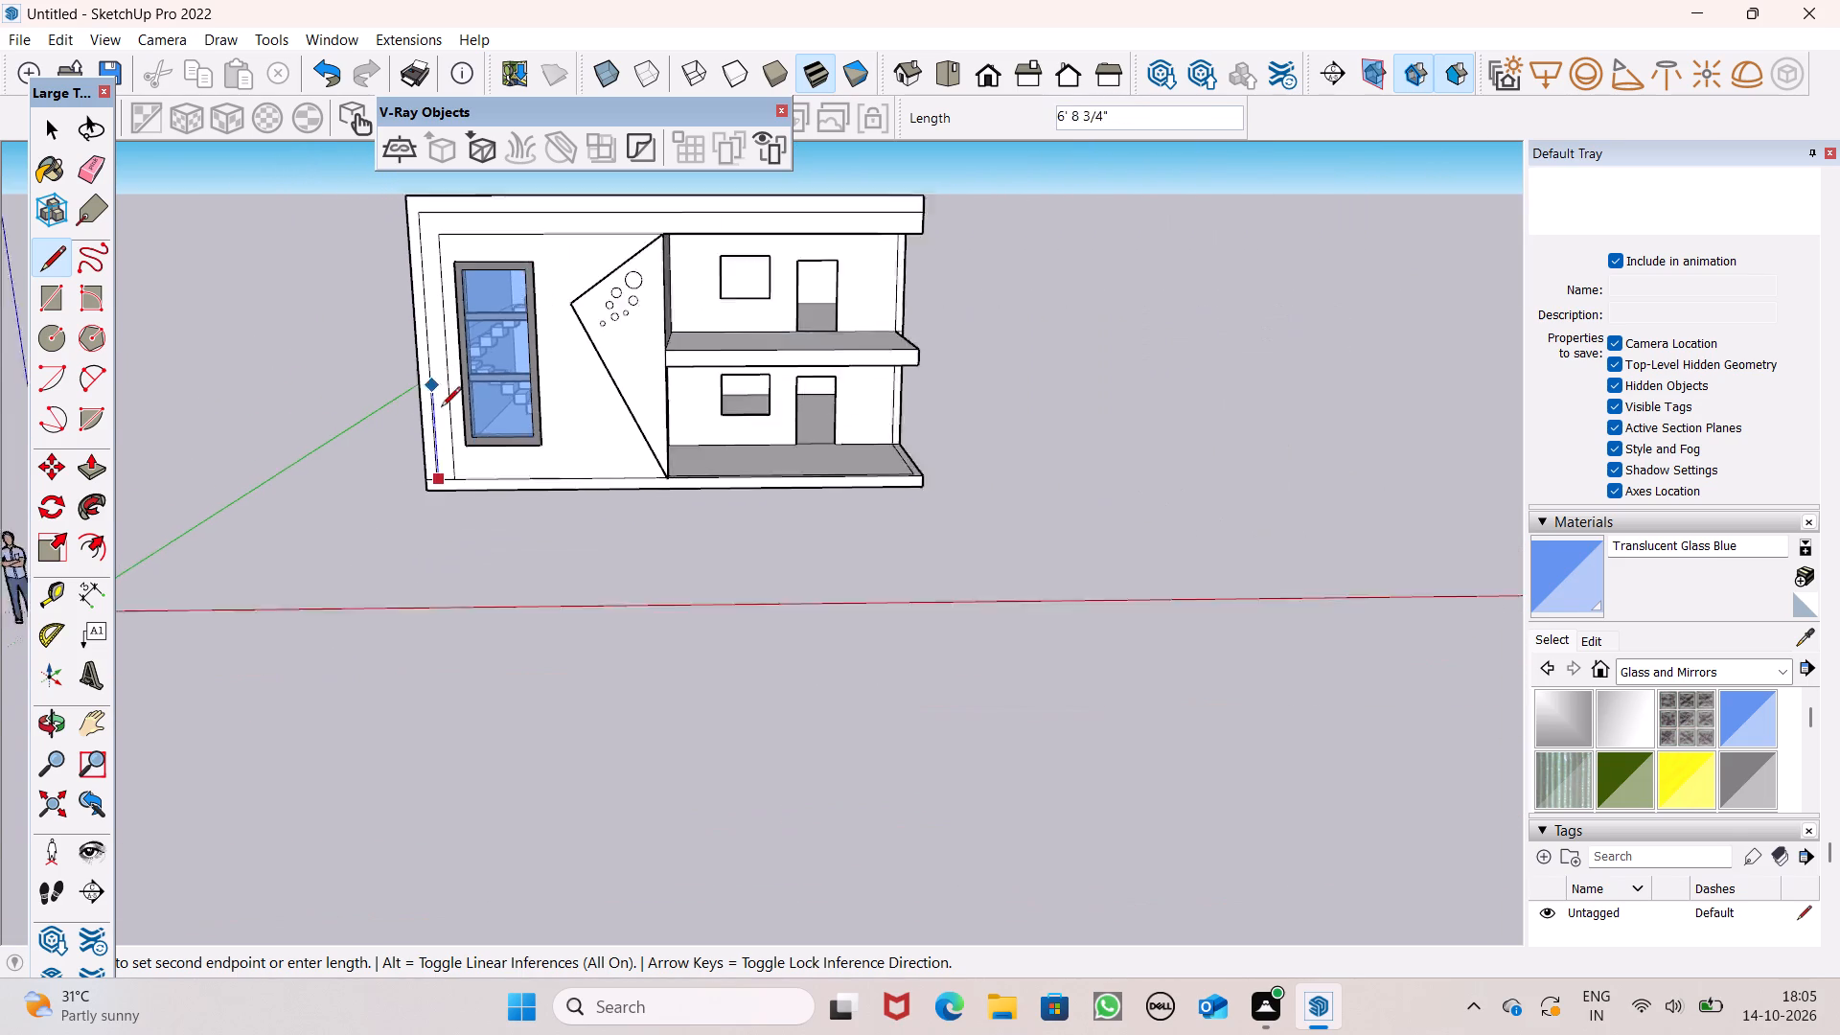
scroll(441, 408, "down", 2)
scroll(475, 254, "up", 6)
scroll(363, 214, "up", 4)
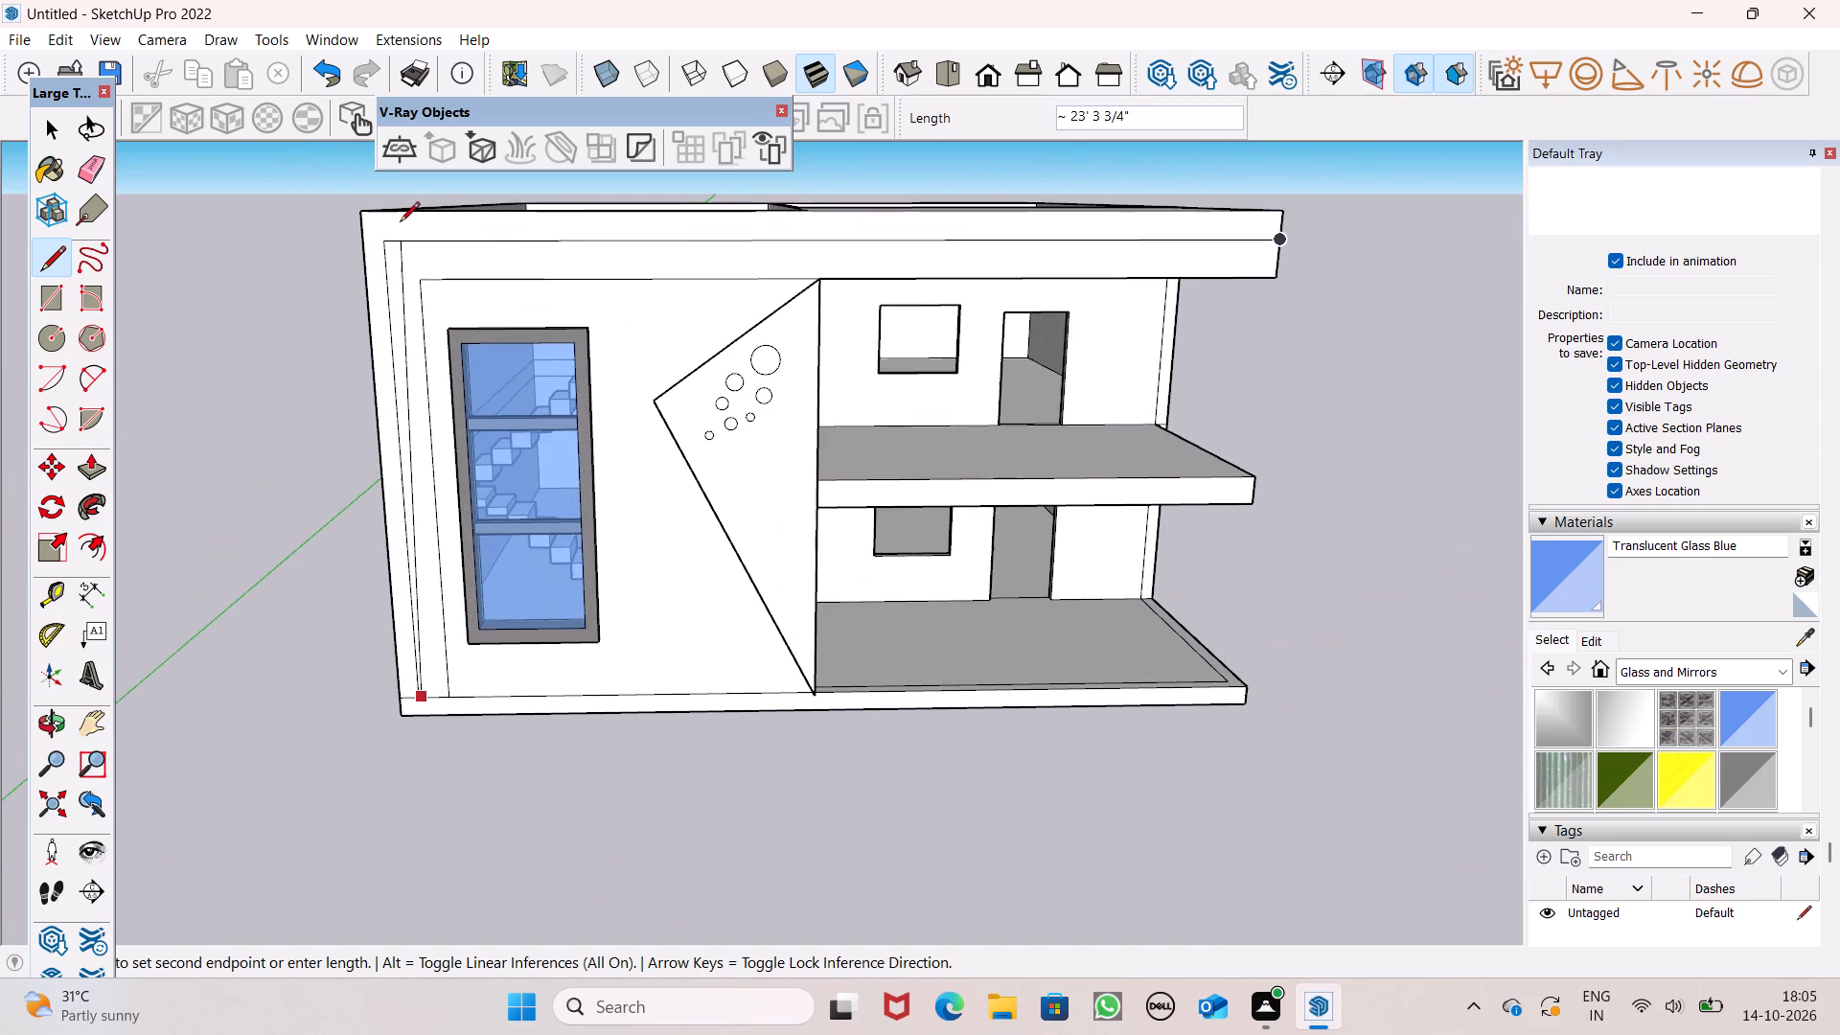
scroll(390, 230, "up", 4)
scroll(390, 230, "down", 1)
scroll(390, 230, "up", 9)
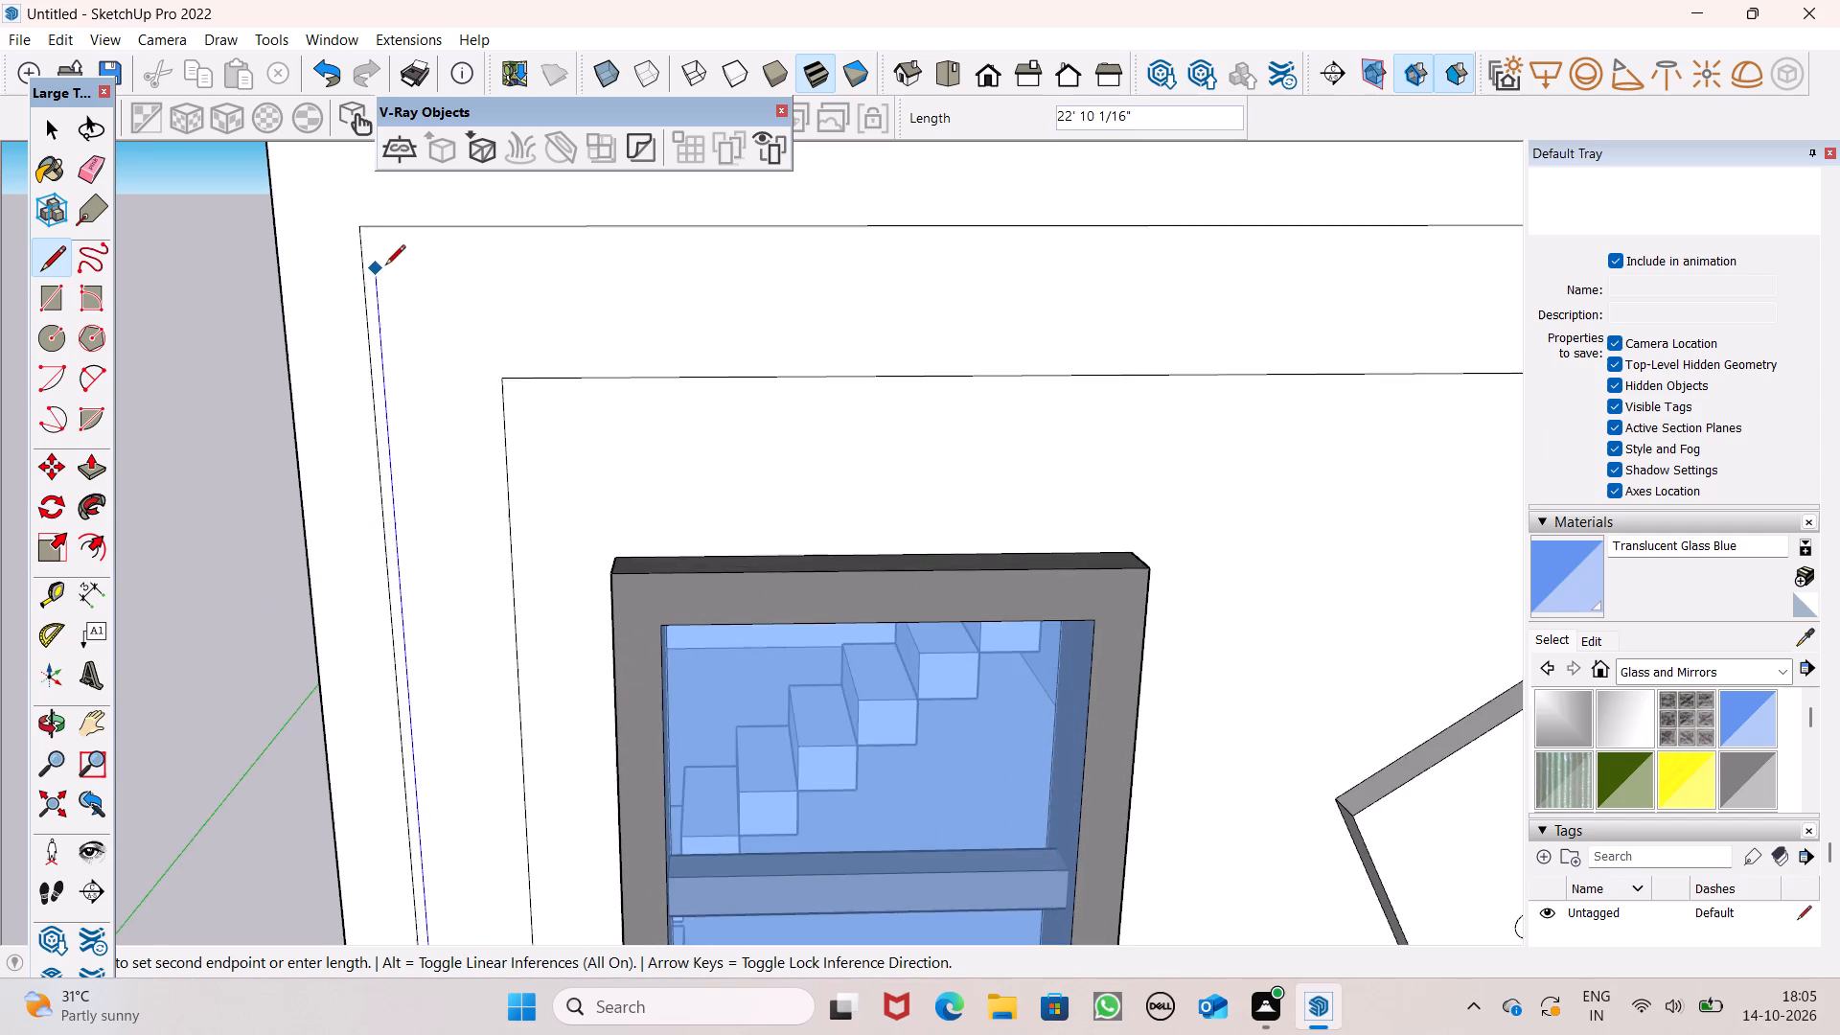
scroll(384, 266, "up", 6)
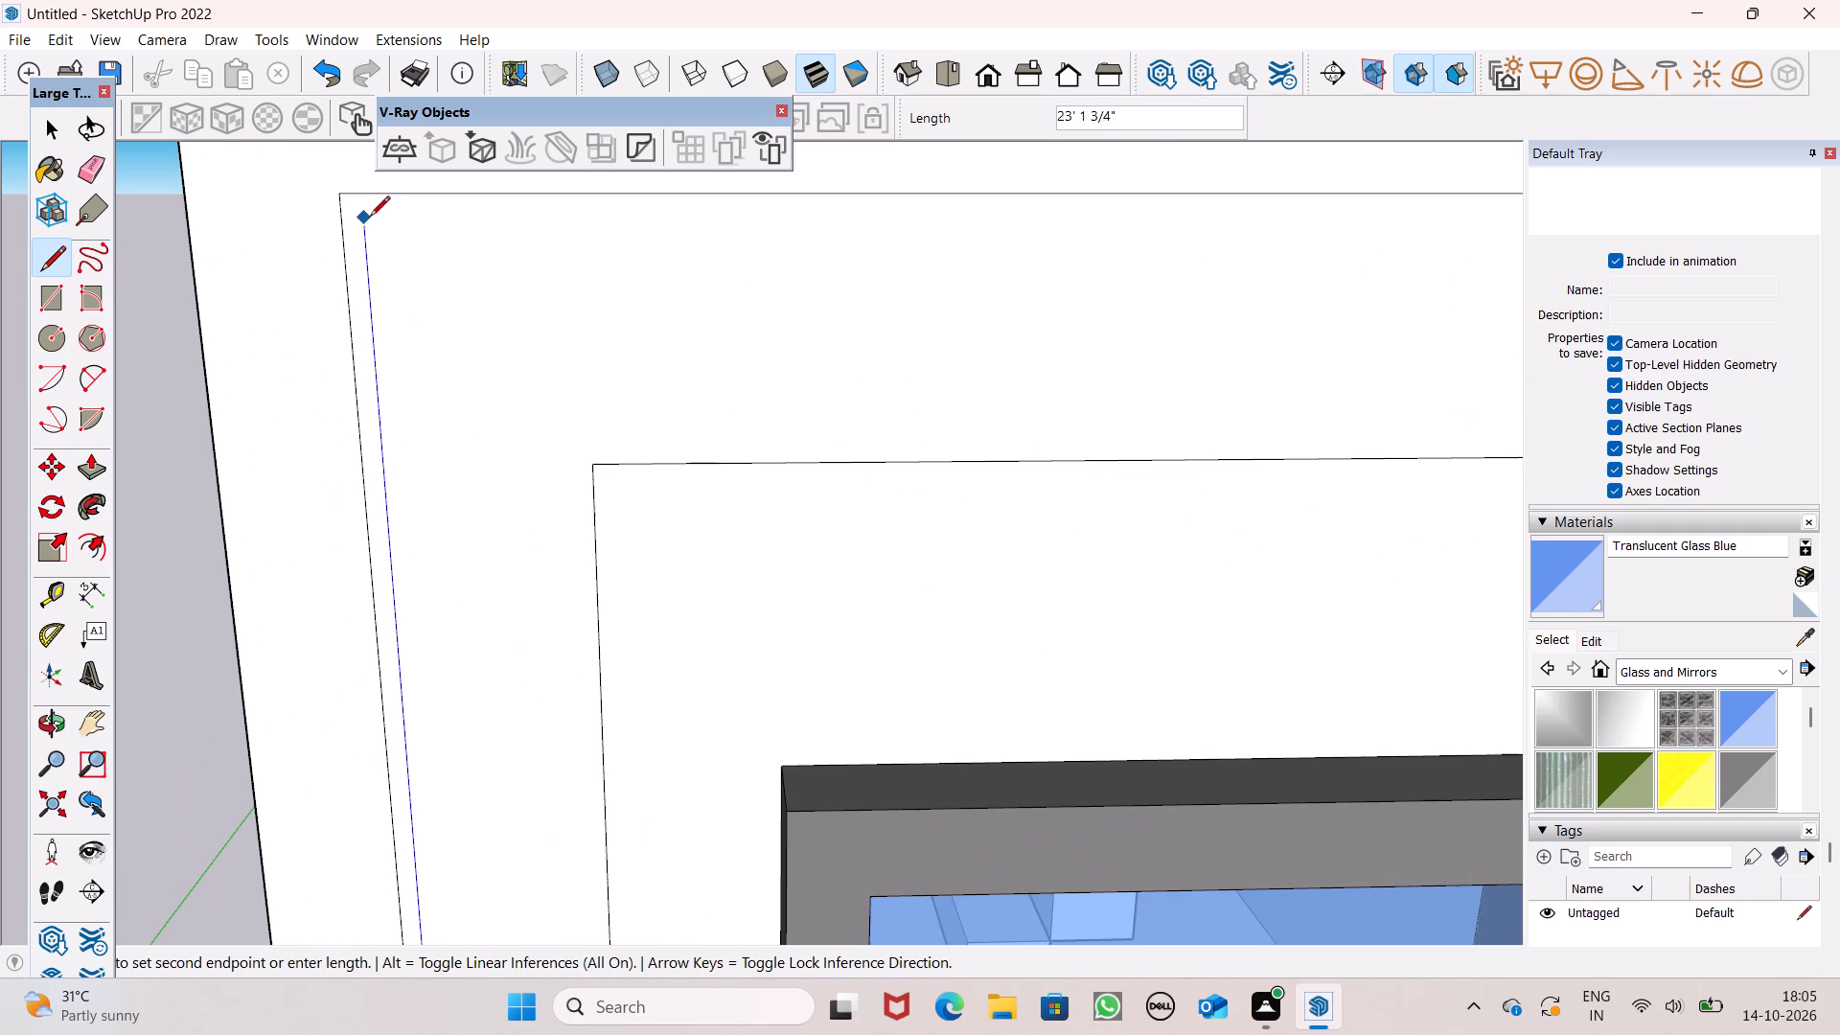
left_click(366, 228)
Continue the line horizontally about 43' 1" across the parapet band, just below the existing border line, to the roof slab's end.
scroll(513, 217, "down", 5)
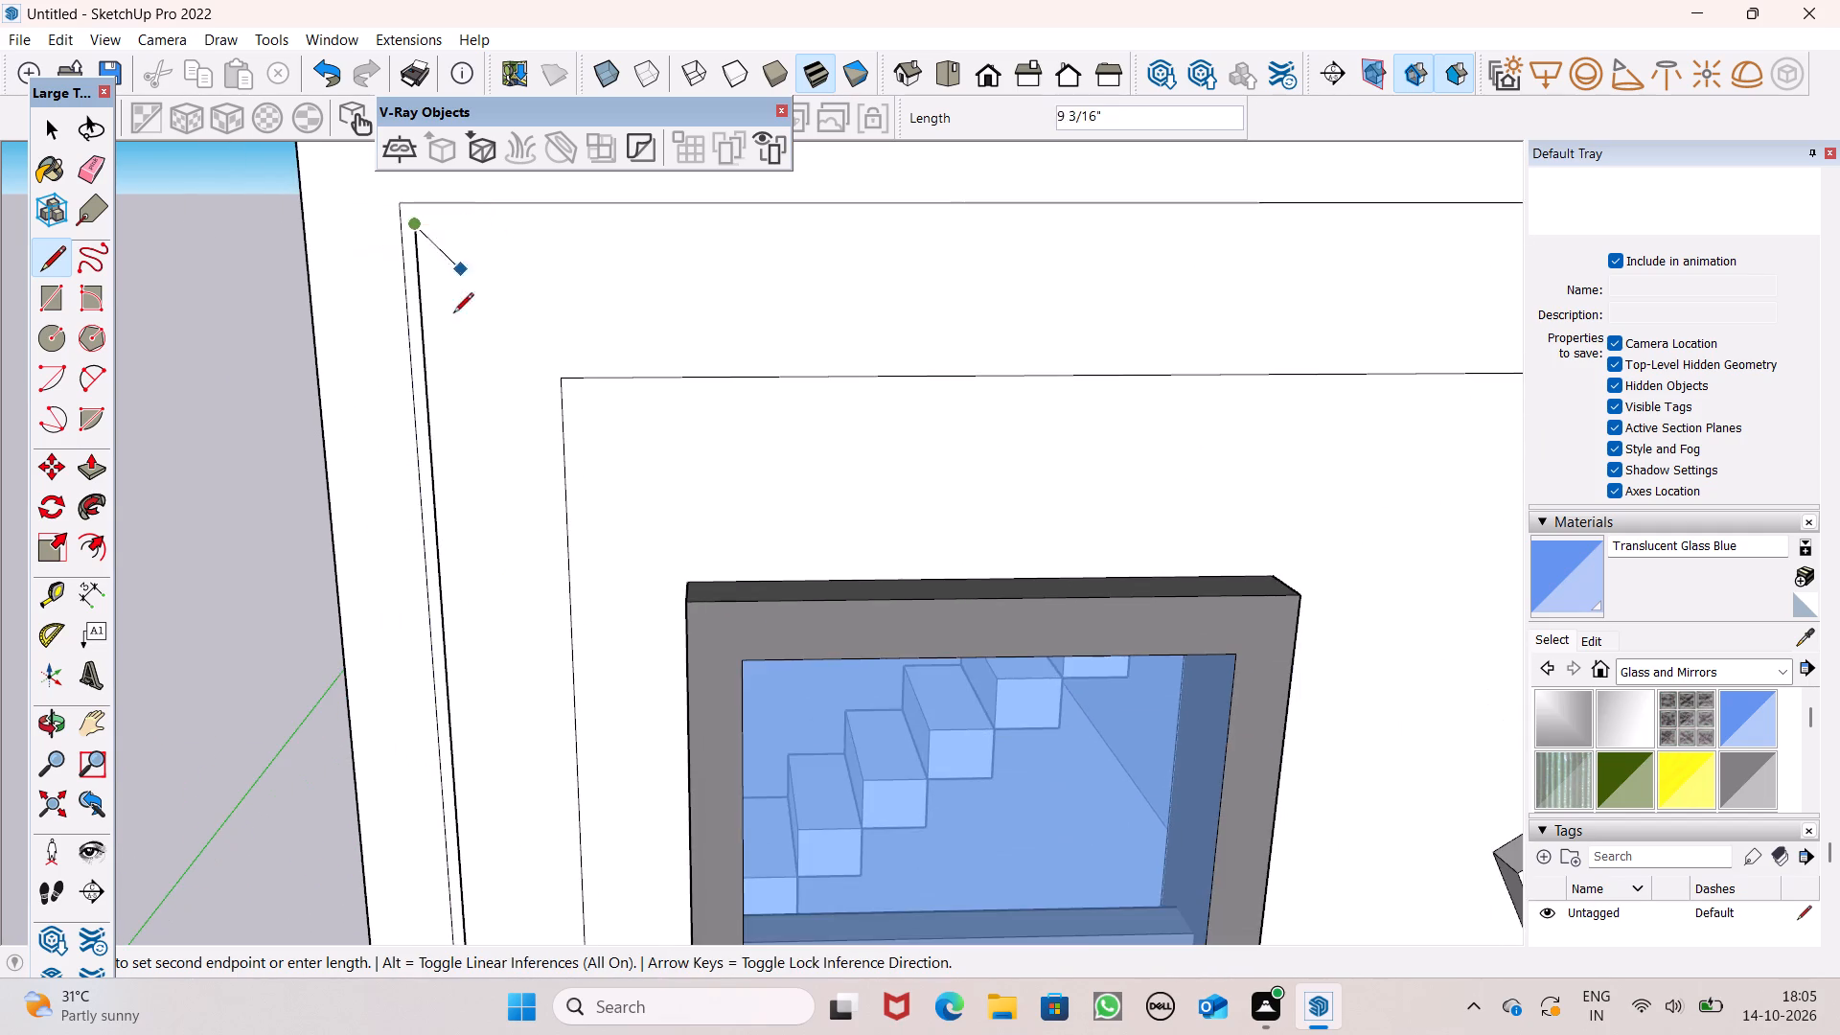
scroll(447, 333, "down", 5)
scroll(322, 339, "down", 1)
scroll(304, 374, "up", 1)
scroll(297, 376, "down", 1)
scroll(702, 312, "down", 3)
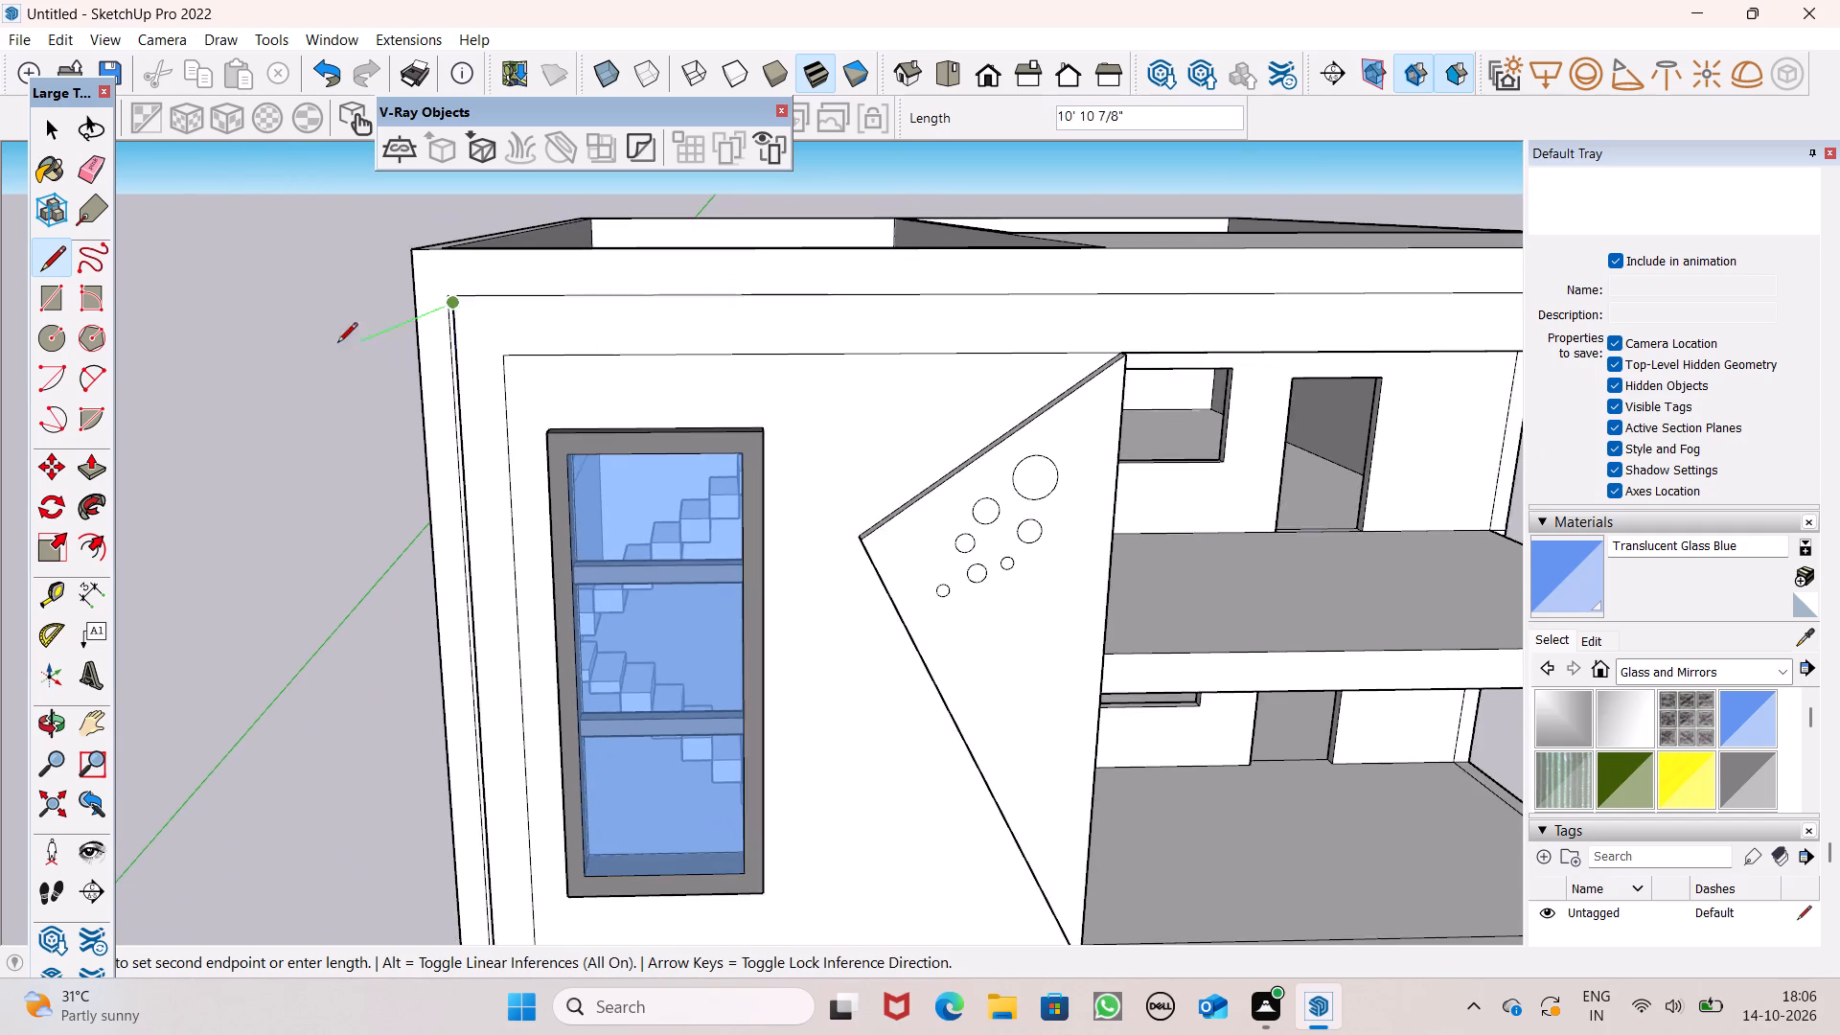
scroll(312, 315, "down", 4)
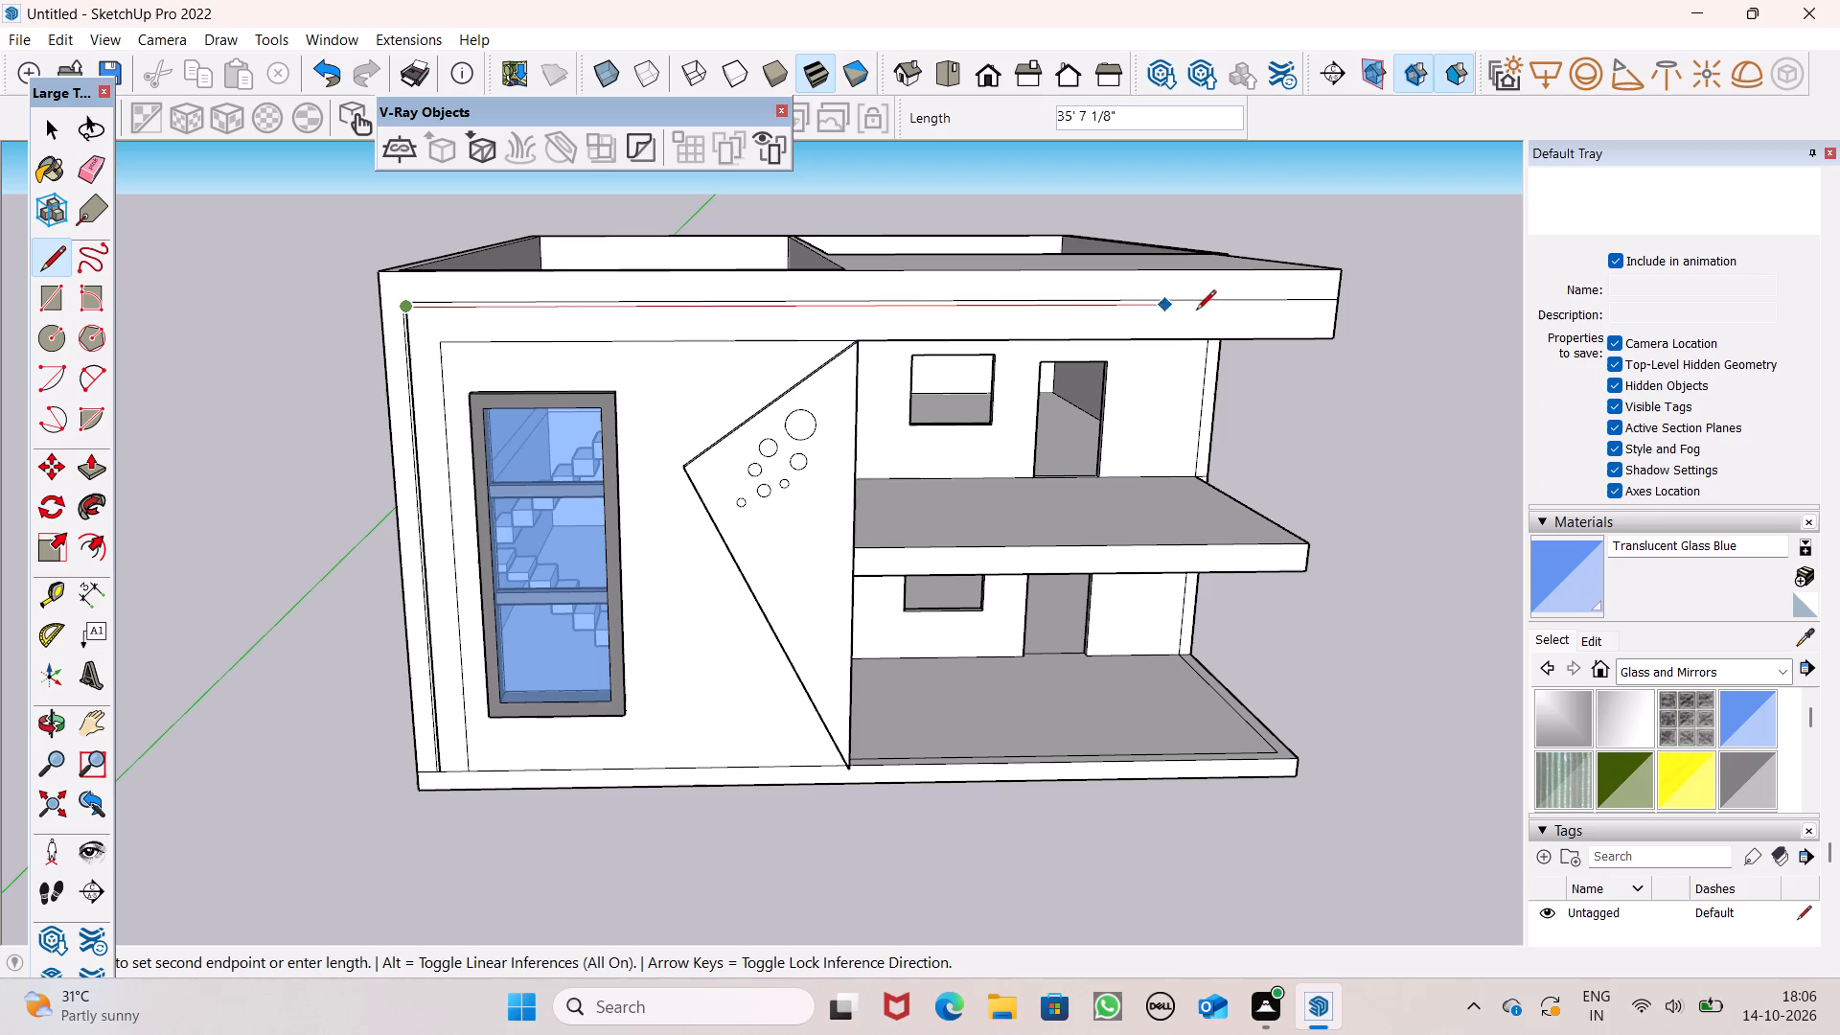
scroll(1267, 310, "up", 6)
scroll(1352, 313, "up", 3)
scroll(1356, 312, "down", 1)
scroll(1356, 312, "up", 5)
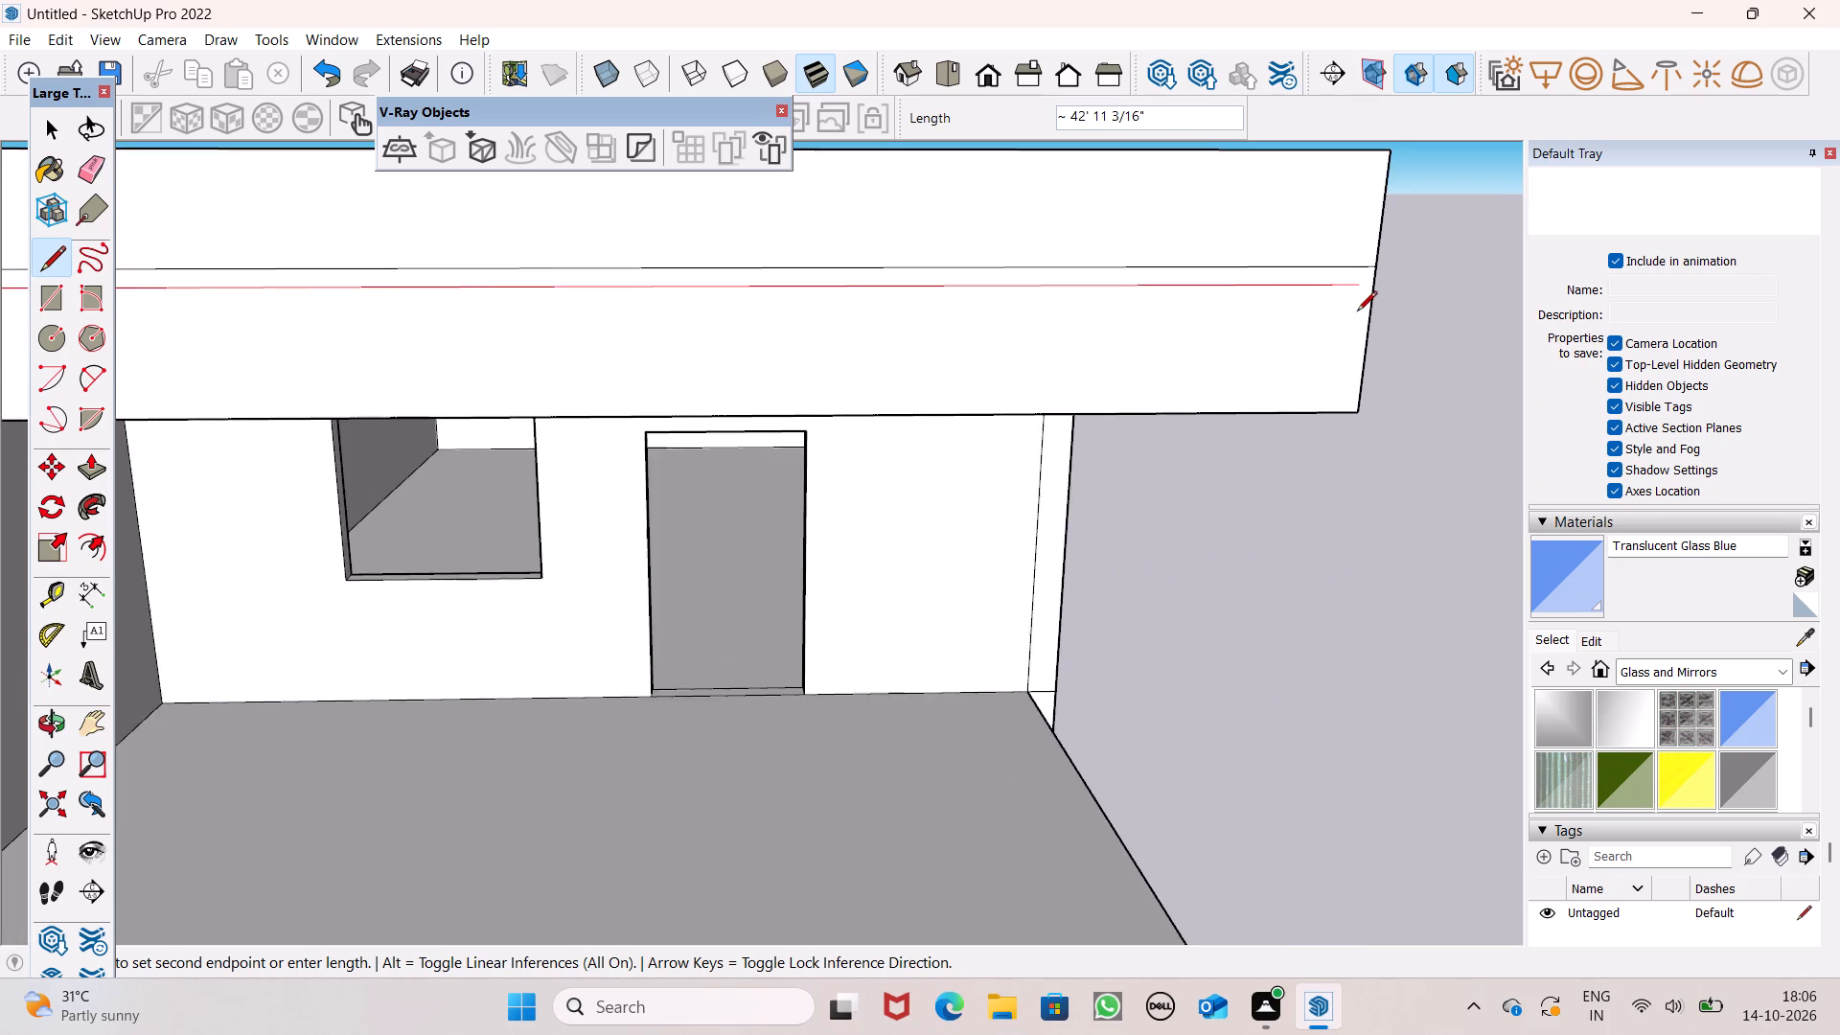
scroll(1357, 312, "up", 7)
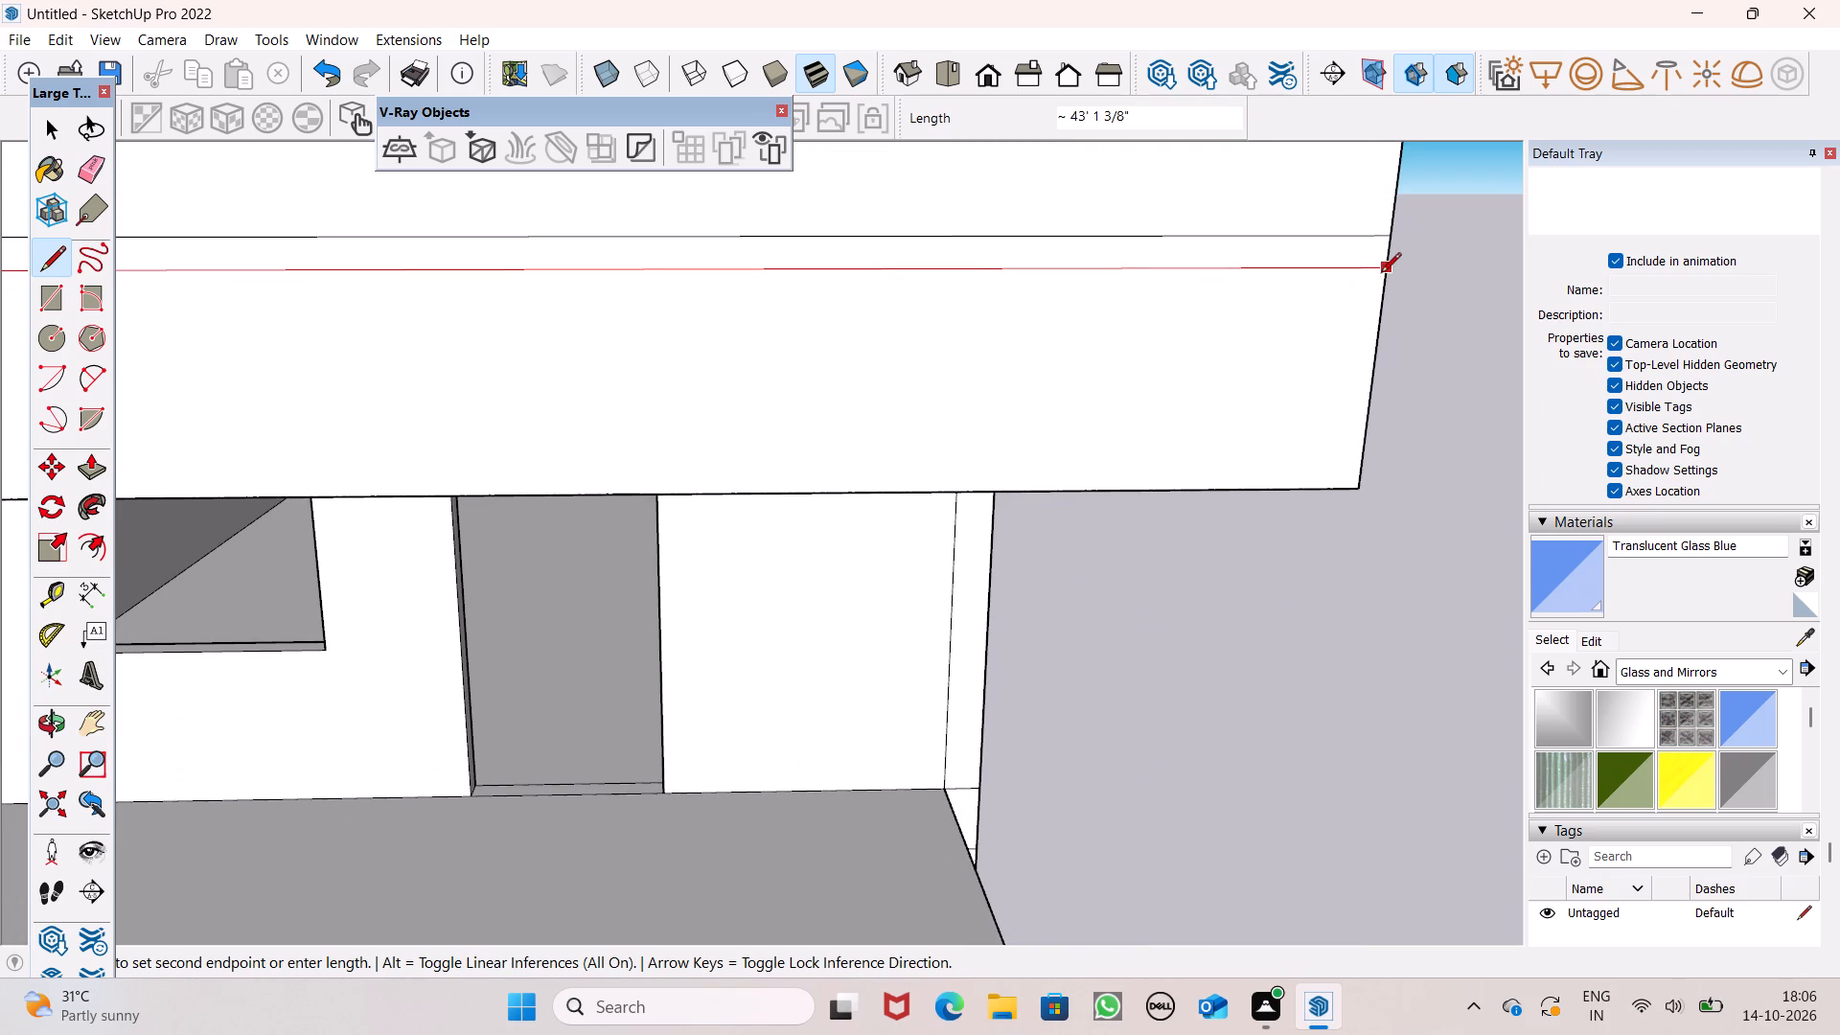
left_click(1383, 270)
key("space")
Paint the facade's outer and inner border bands with Color M05 from the Colors collection, leaving the thin strip between them unpainted.
scroll(571, 356, "down", 5)
scroll(0, 337, "down", 1)
scroll(750, 793, "down", 1)
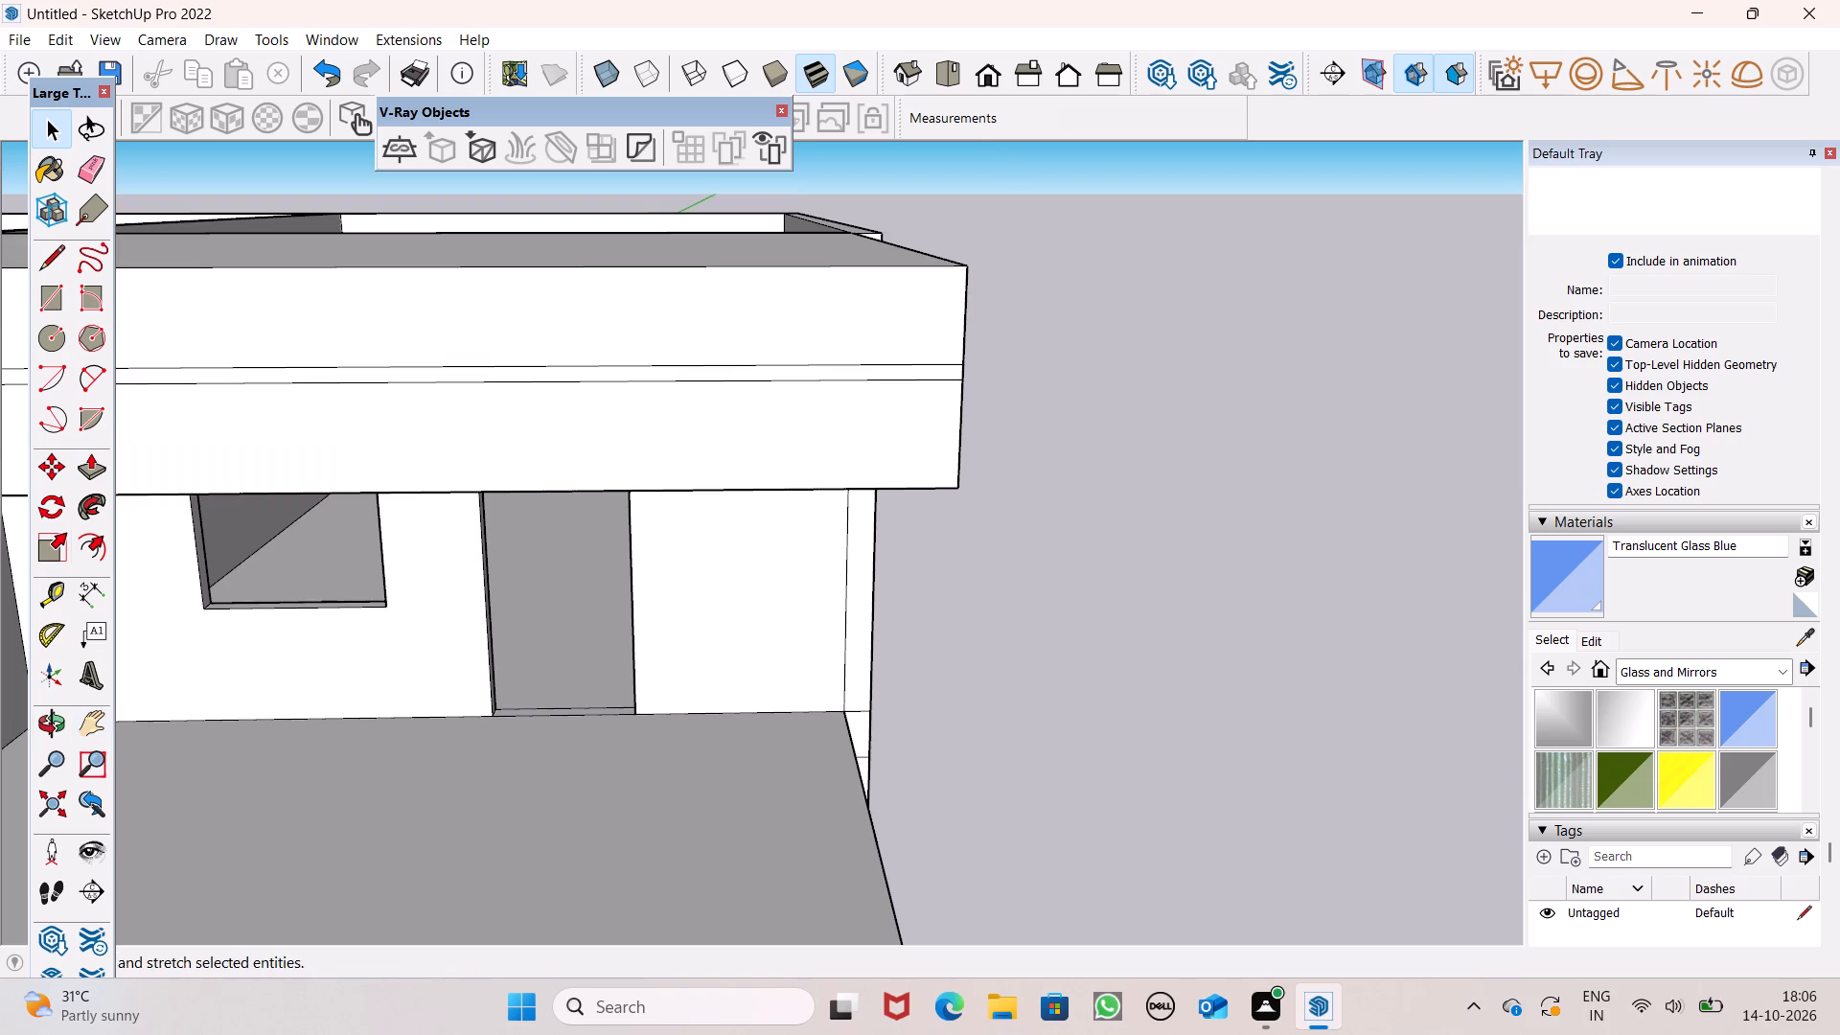
scroll(1693, 551, "down", 4)
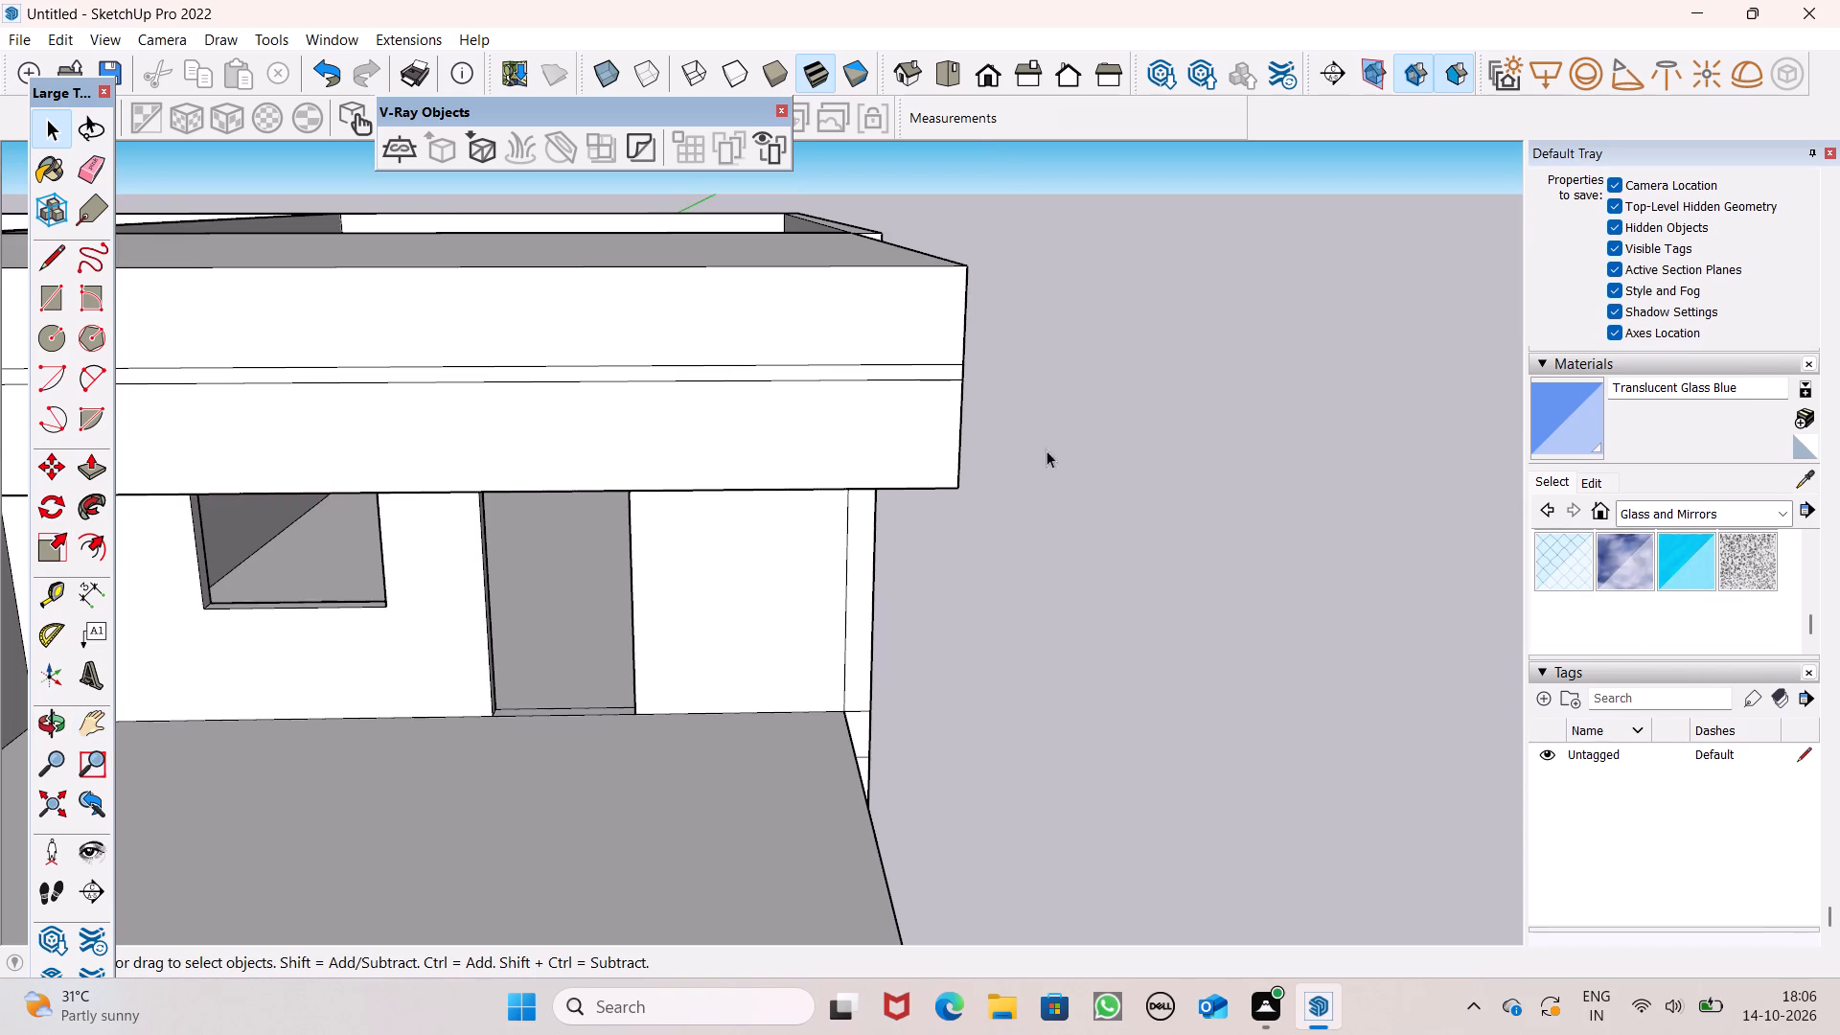
scroll(1100, 469, "down", 3)
scroll(1189, 515, "down", 6)
scroll(1187, 540, "up", 1)
scroll(1187, 540, "down", 1)
scroll(768, 566, "down", 2)
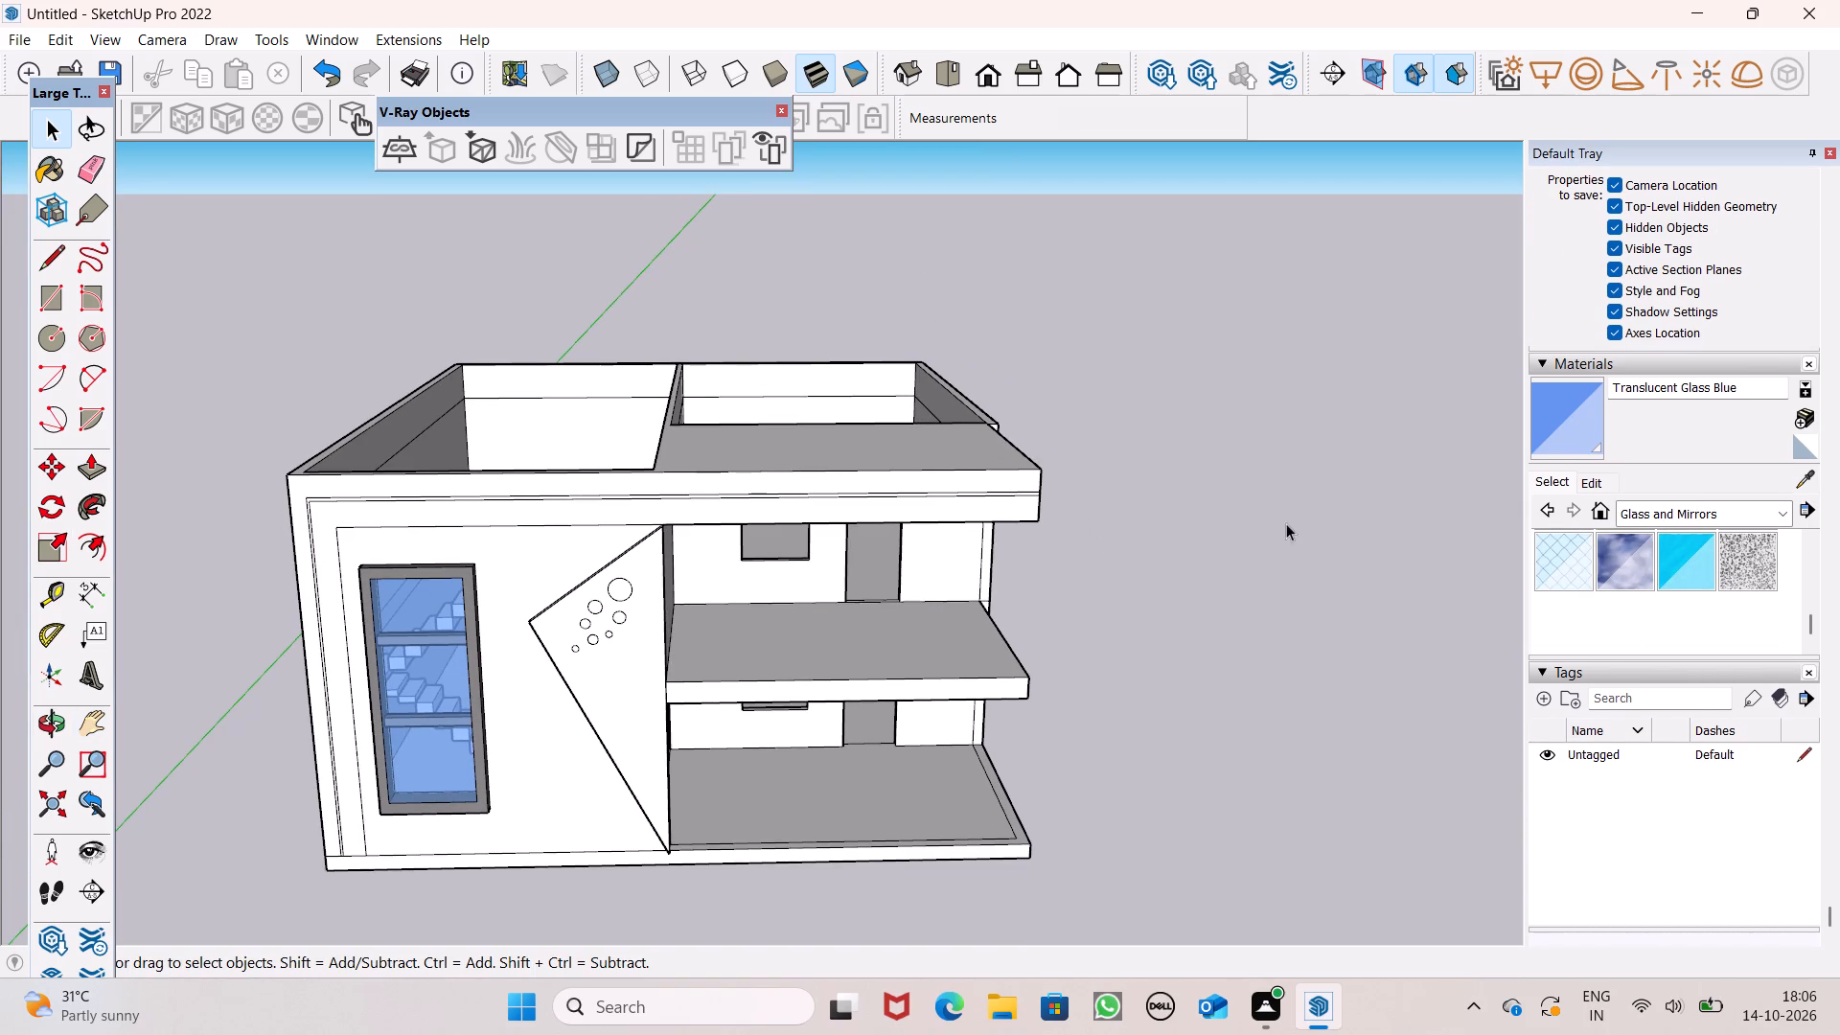
left_click(1759, 511)
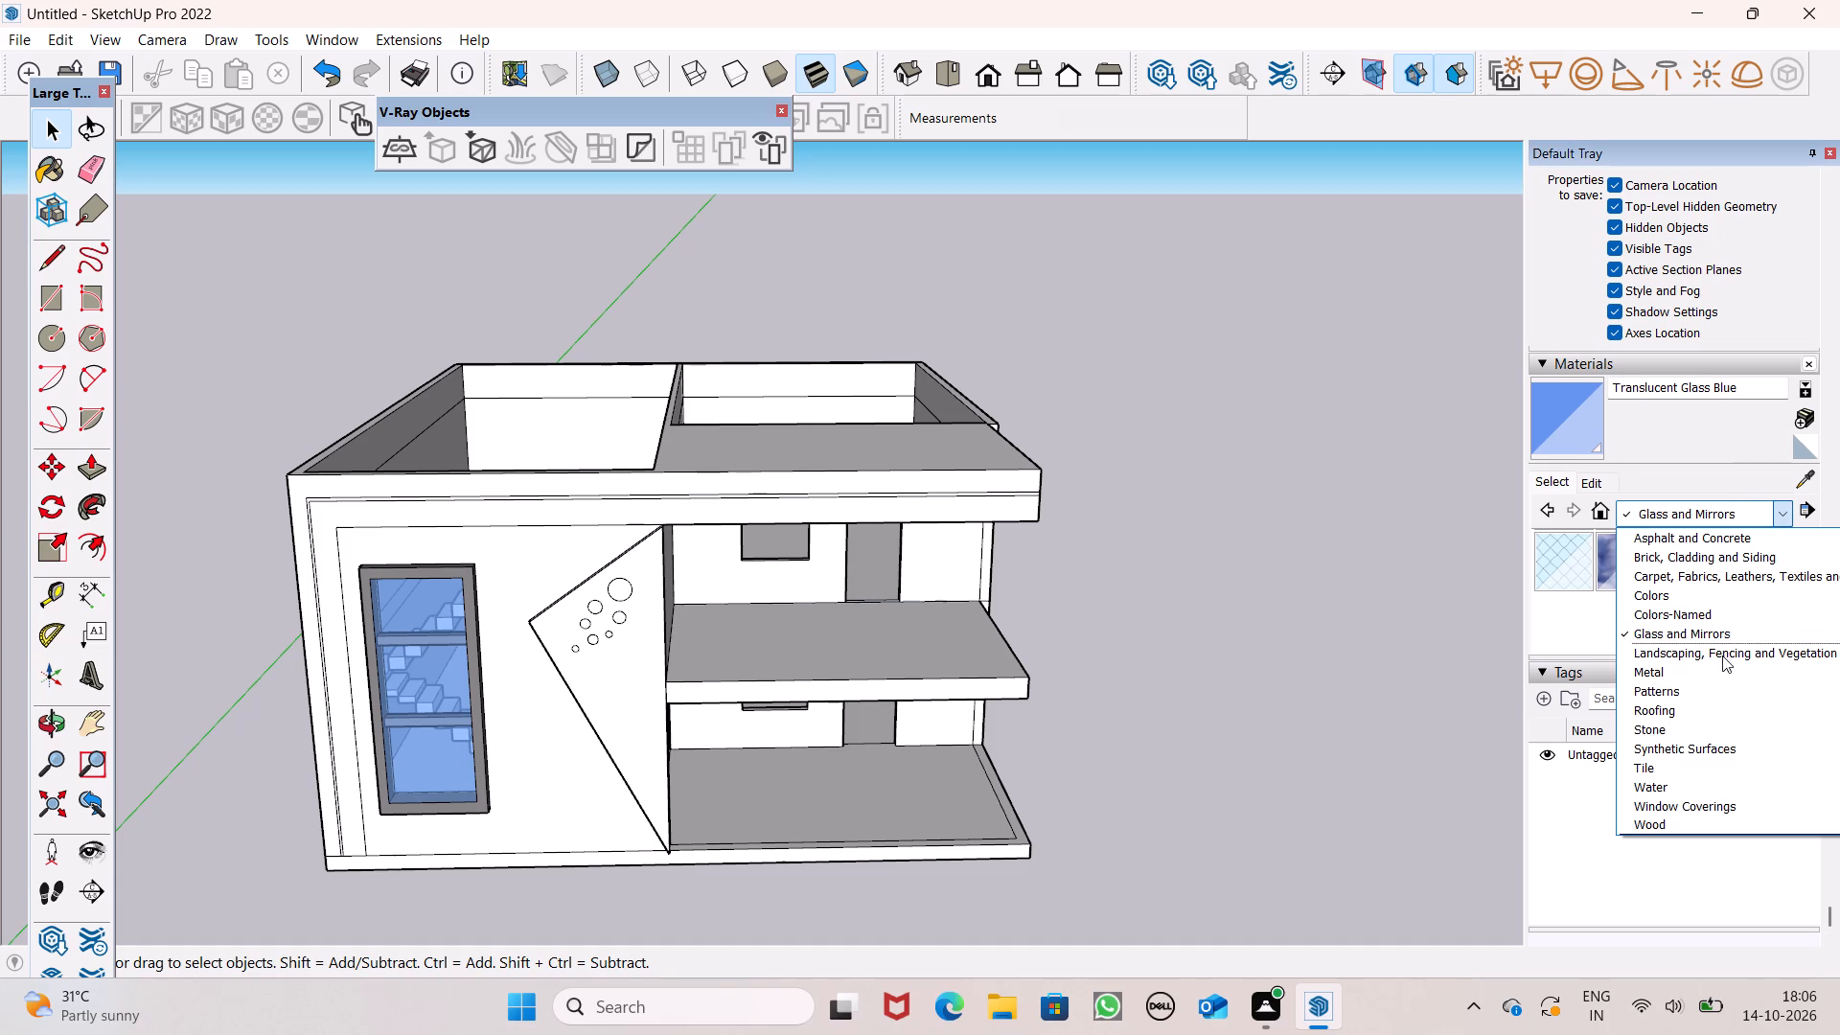
left_click(1750, 599)
scroll(1658, 576, "down", 2)
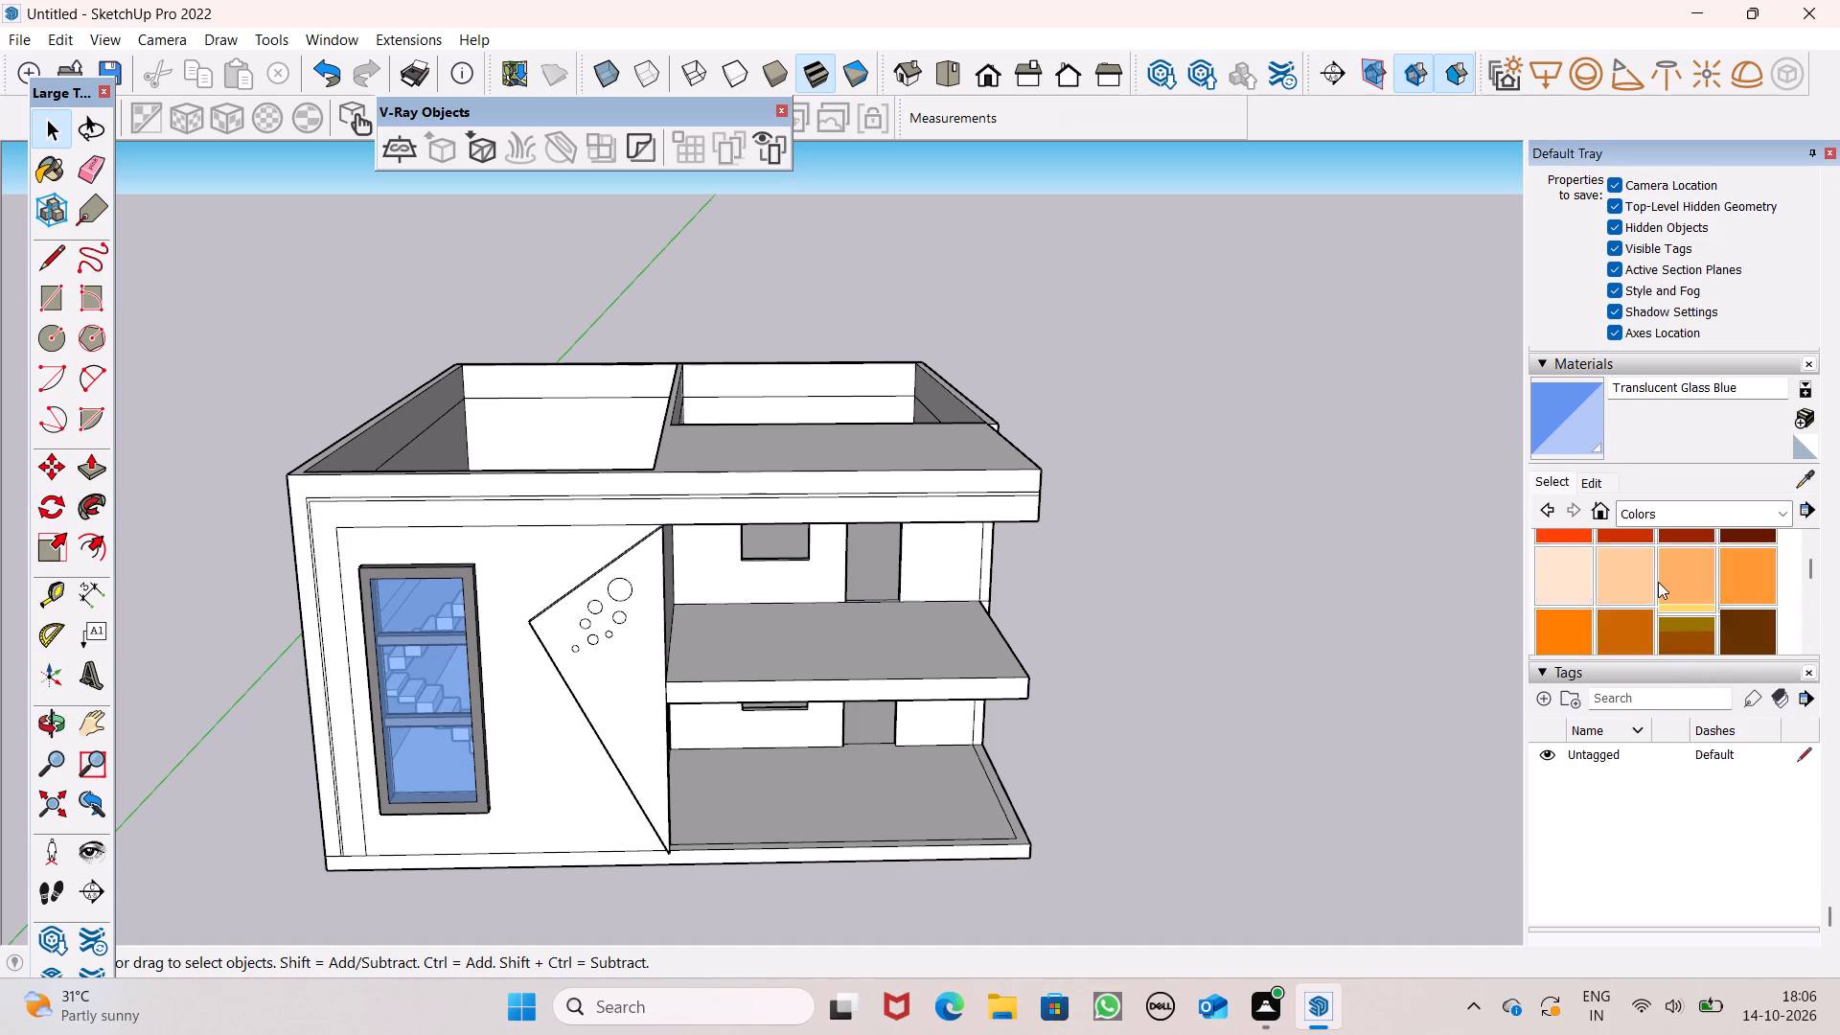
scroll(1658, 582, "down", 10)
scroll(1694, 596, "up", 1)
scroll(1694, 596, "down", 1)
scroll(1694, 596, "up", 1)
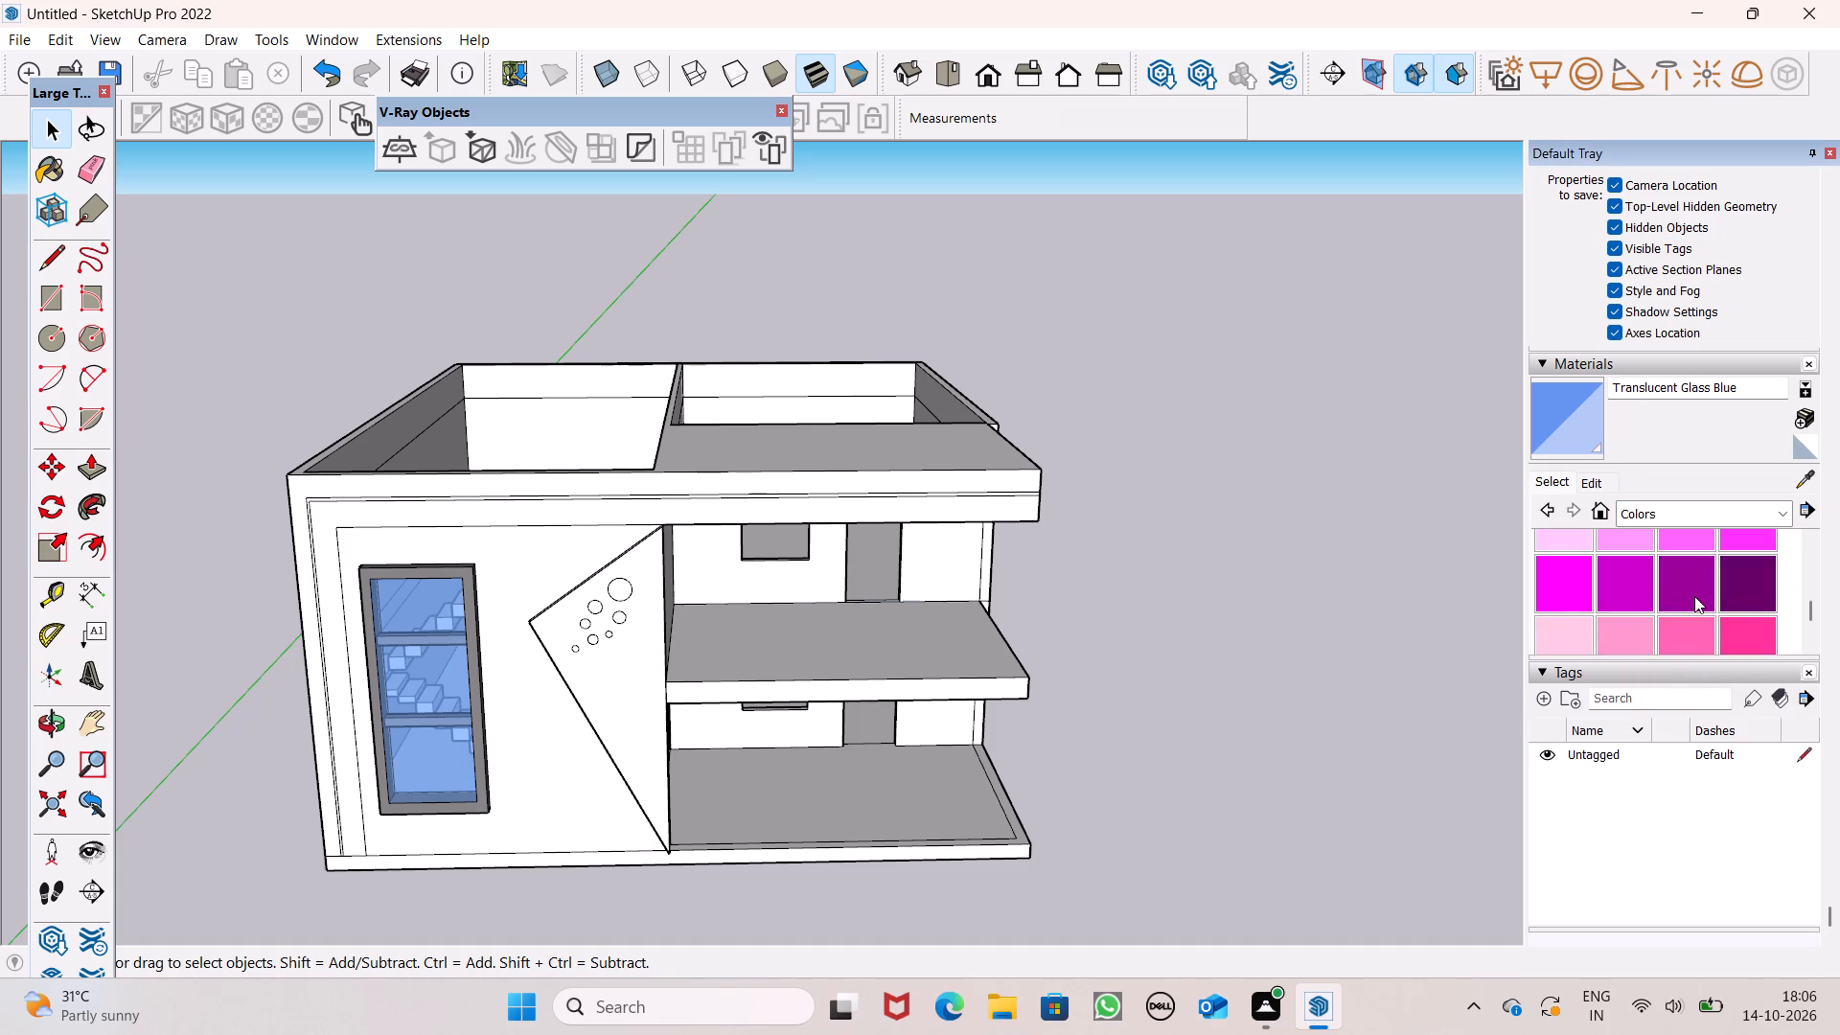
scroll(1694, 596, "down", 5)
scroll(1695, 597, "up", 1)
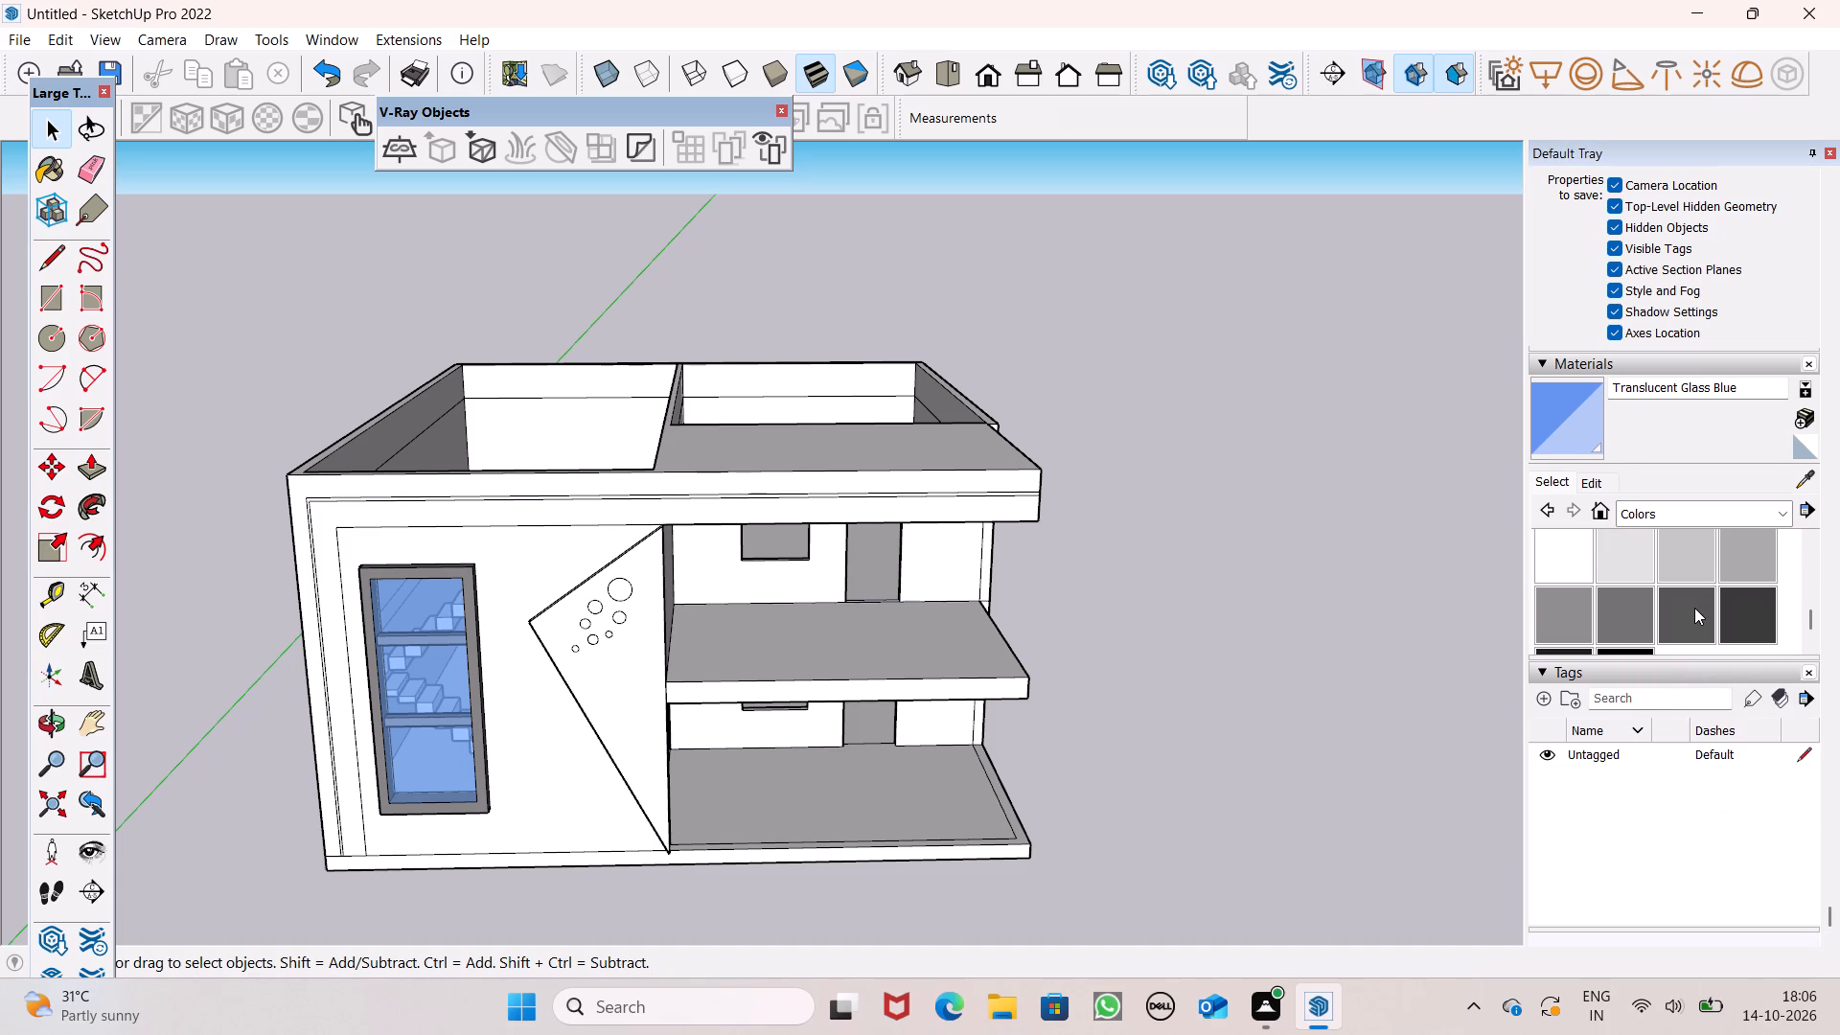
left_click(1620, 616)
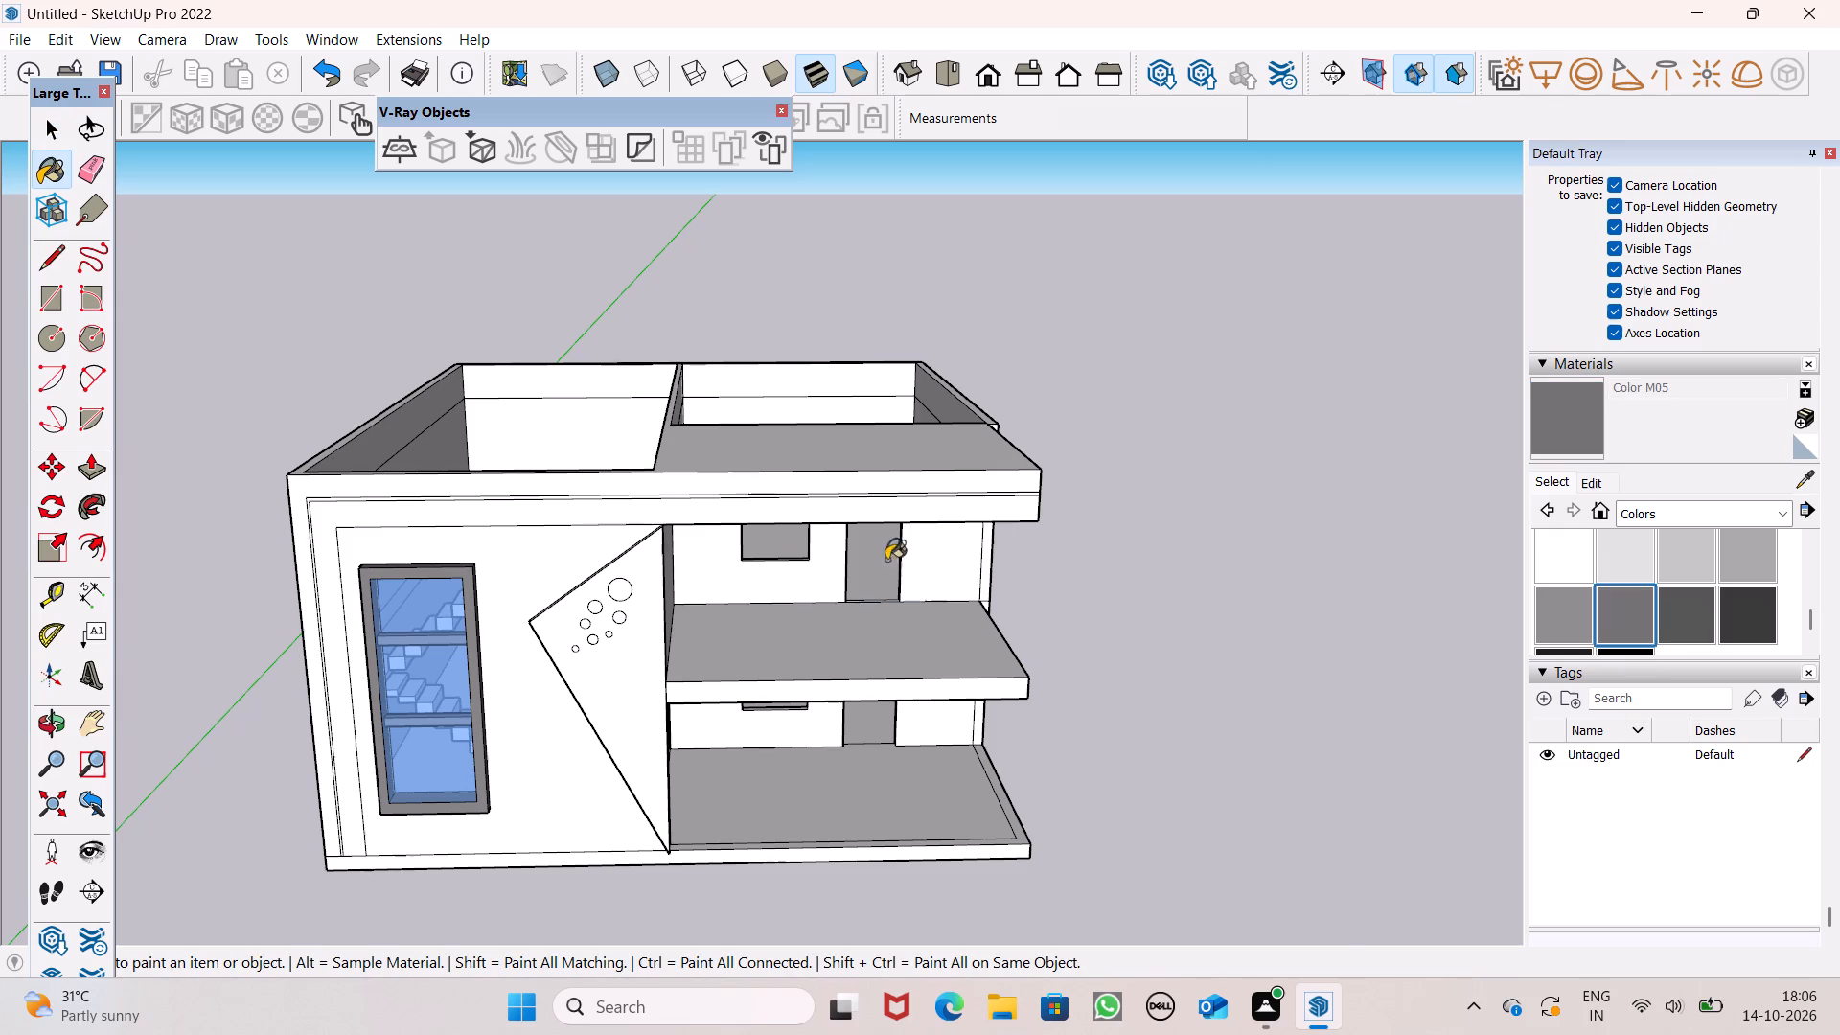
scroll(482, 525, "up", 5)
scroll(291, 526, "up", 6)
left_click(324, 407)
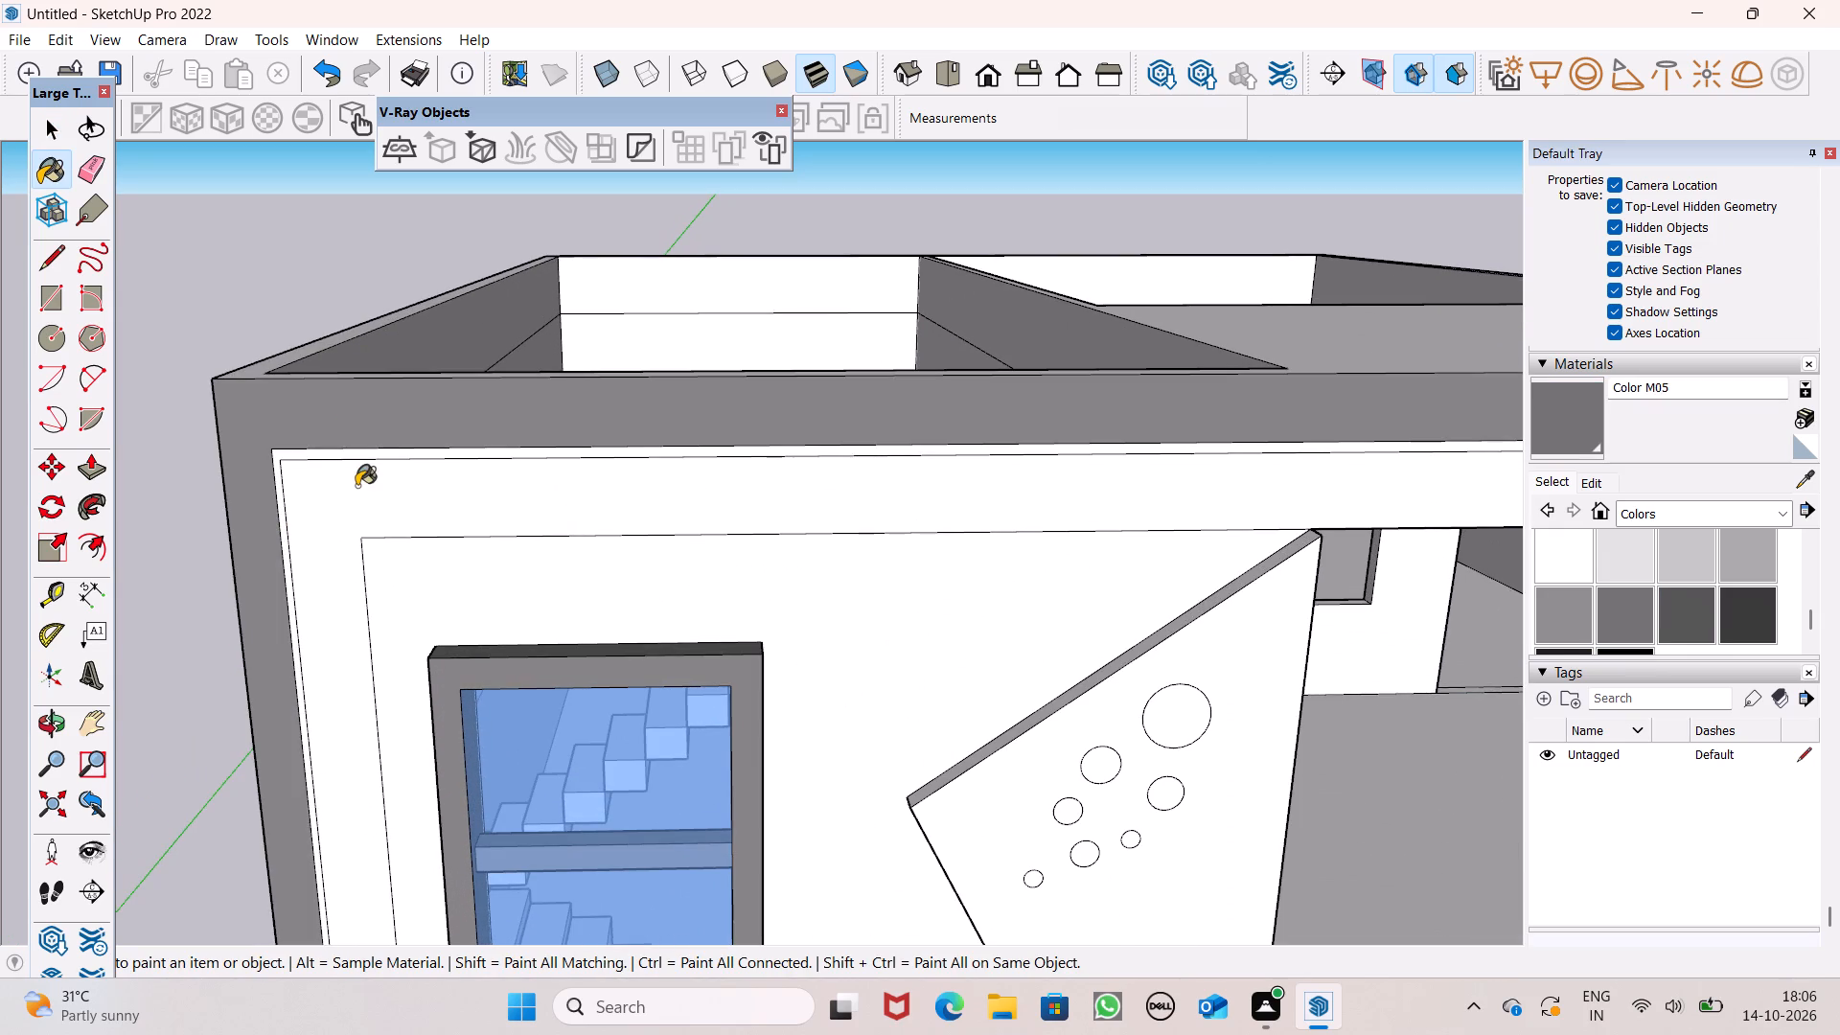
left_click(356, 488)
Paint the front face of the decorated triangle with Color M05, leaving its circles unpainted.
scroll(941, 331, "down", 8)
scroll(1020, 672, "up", 1)
middle_click_drag(1020, 672, 994, 639)
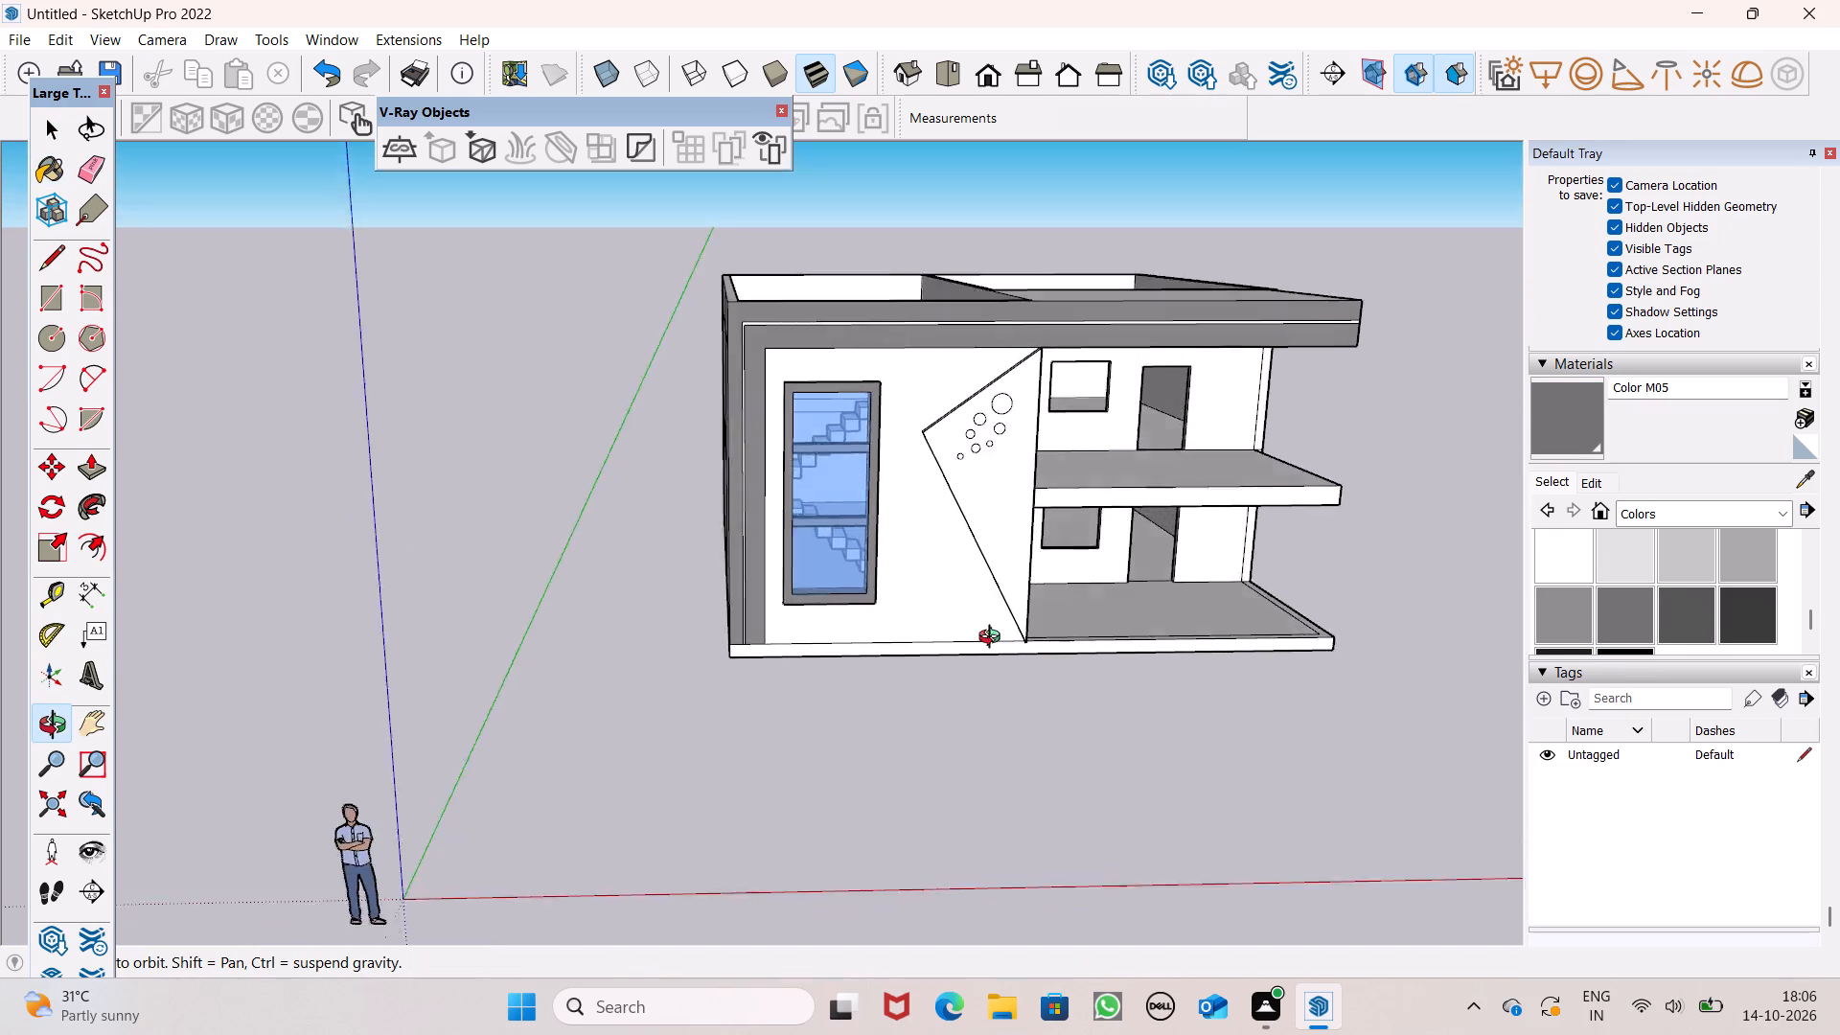
middle_click_drag(994, 639, 931, 694)
scroll(943, 628, "up", 3)
scroll(949, 598, "down", 1)
scroll(949, 598, "up", 1)
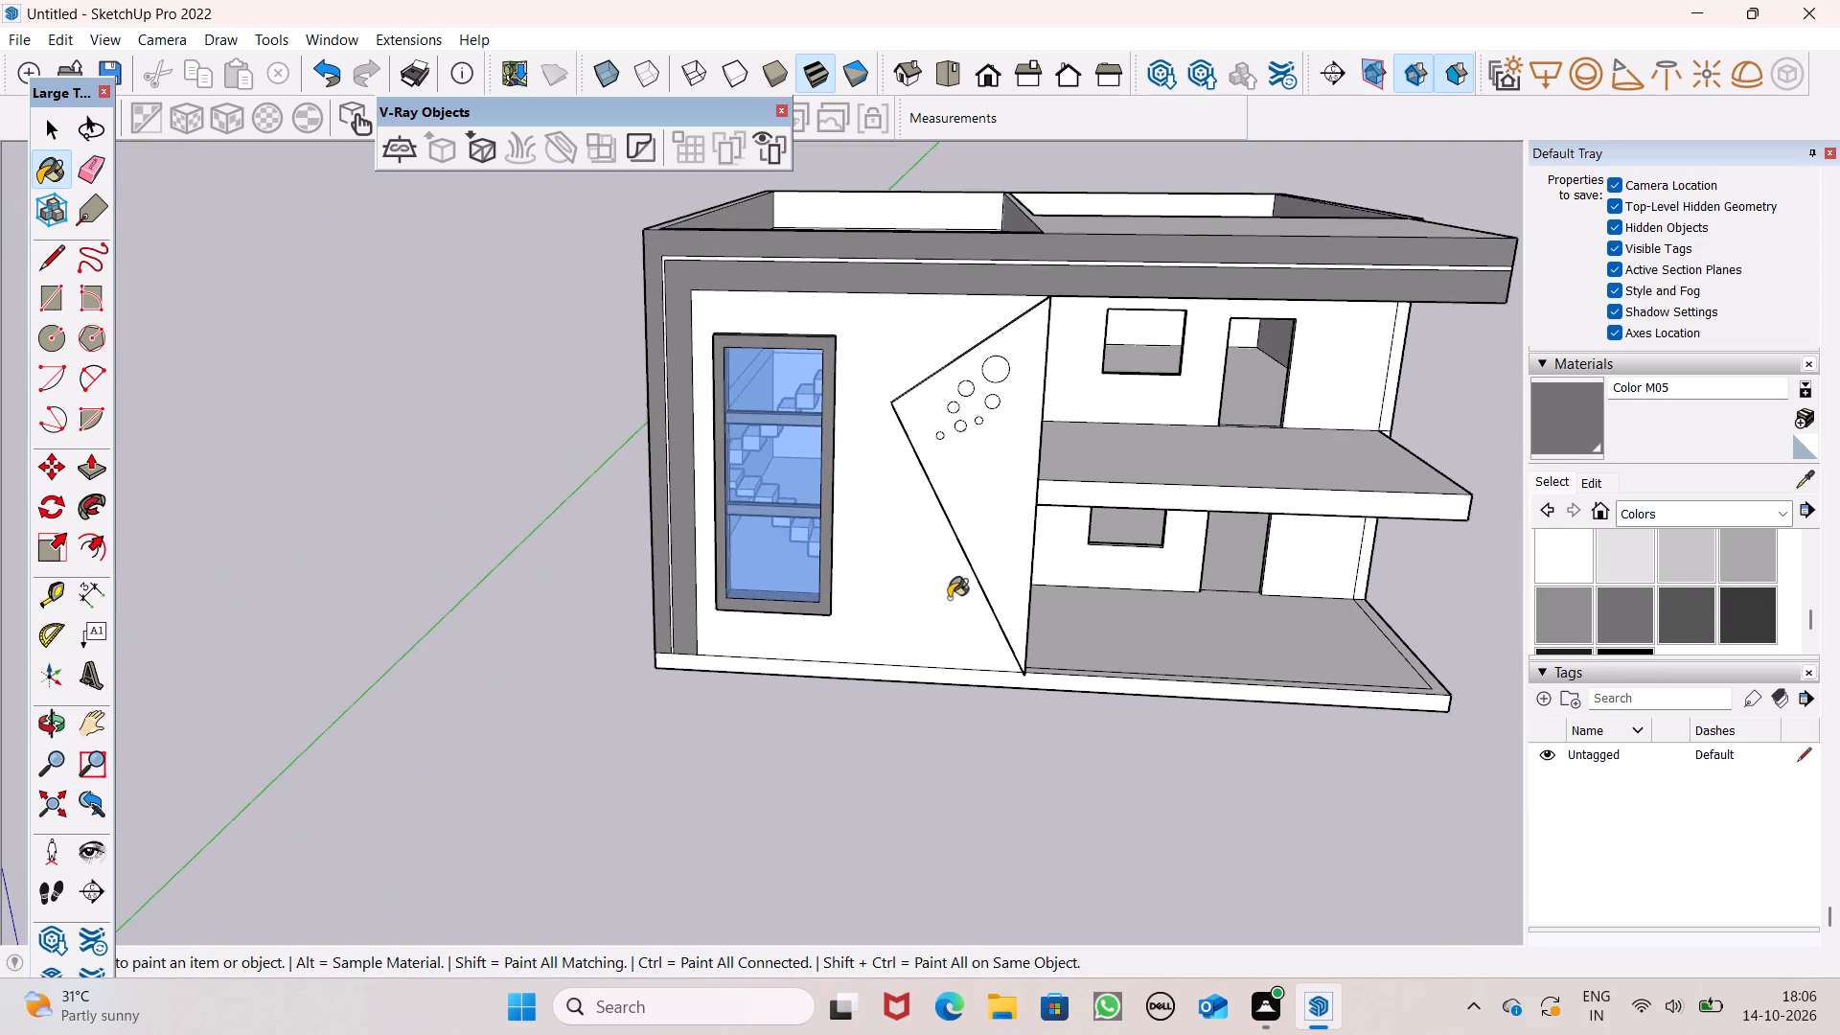
scroll(949, 598, "up", 1)
scroll(946, 466, "up", 6)
left_click(1000, 449)
Paint the triangle's upper sloping edge face and lower sloping edge face with Color M05.
scroll(1000, 449, "down", 5)
middle_click_drag(1017, 496, 1115, 612)
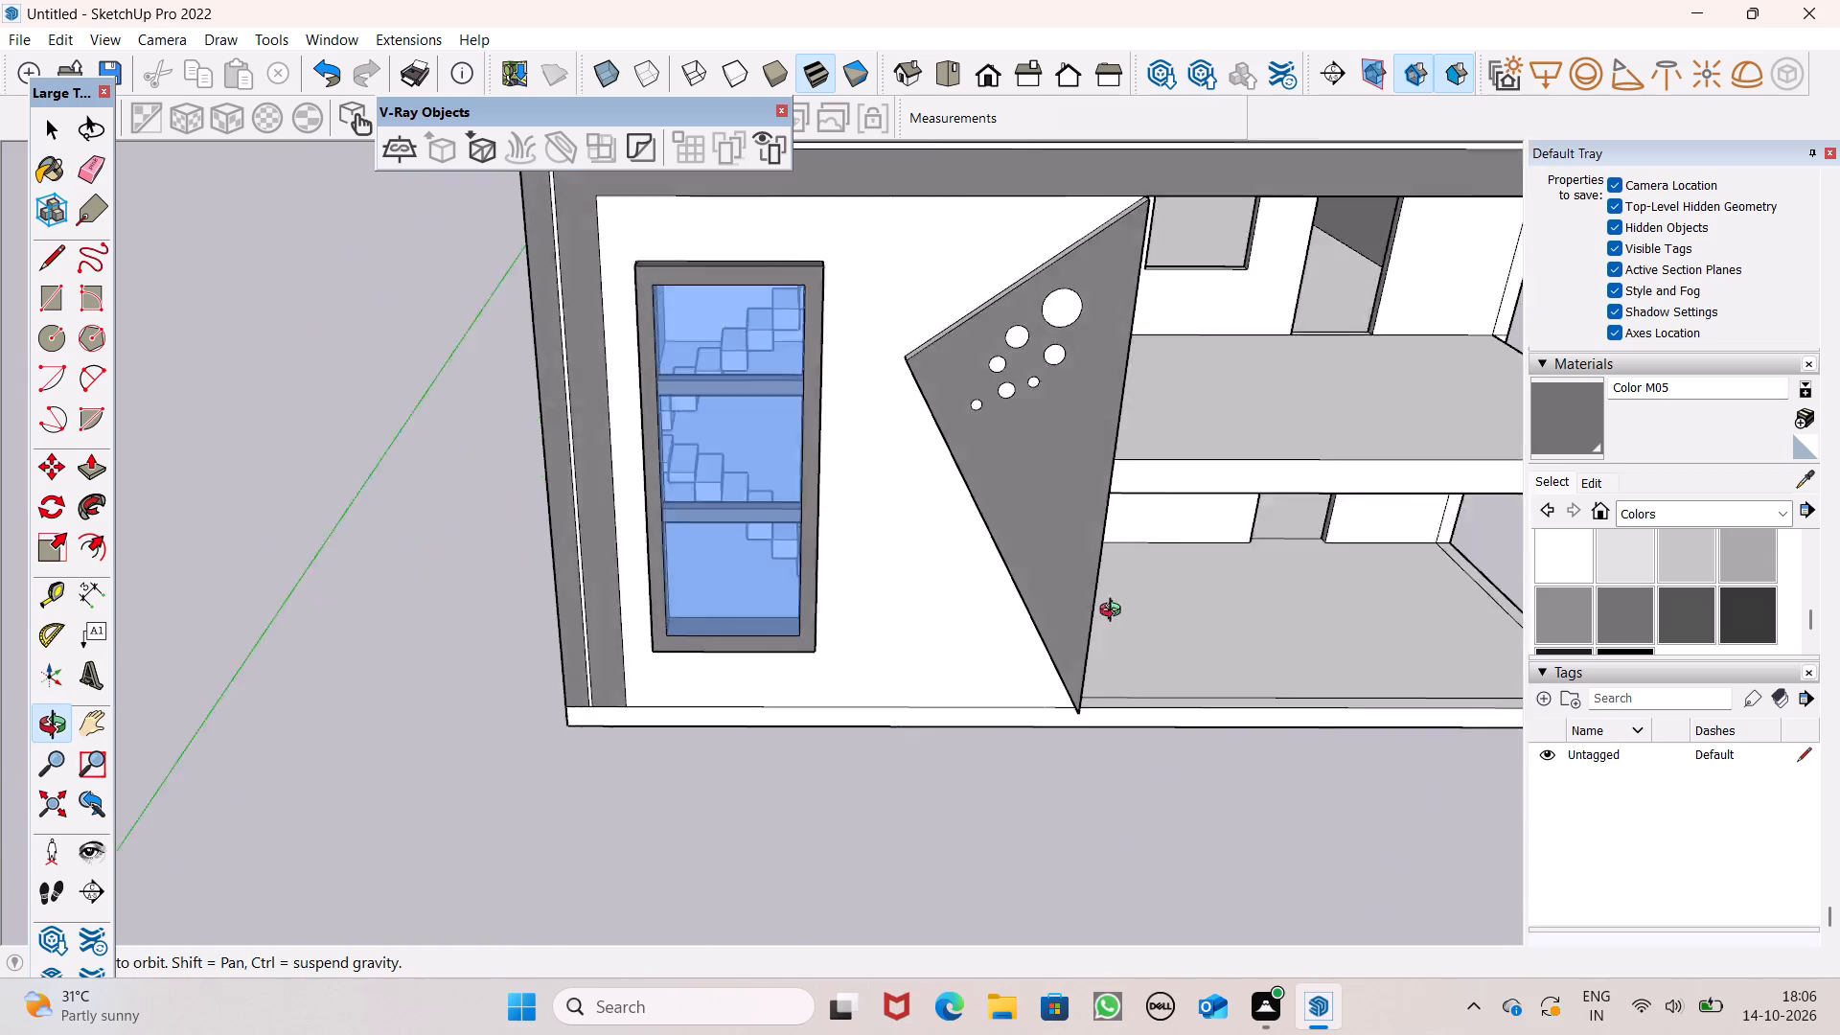
middle_click_drag(1115, 612, 1309, 712)
scroll(964, 341, "up", 12)
scroll(1002, 345, "down", 1)
scroll(1002, 345, "up", 1)
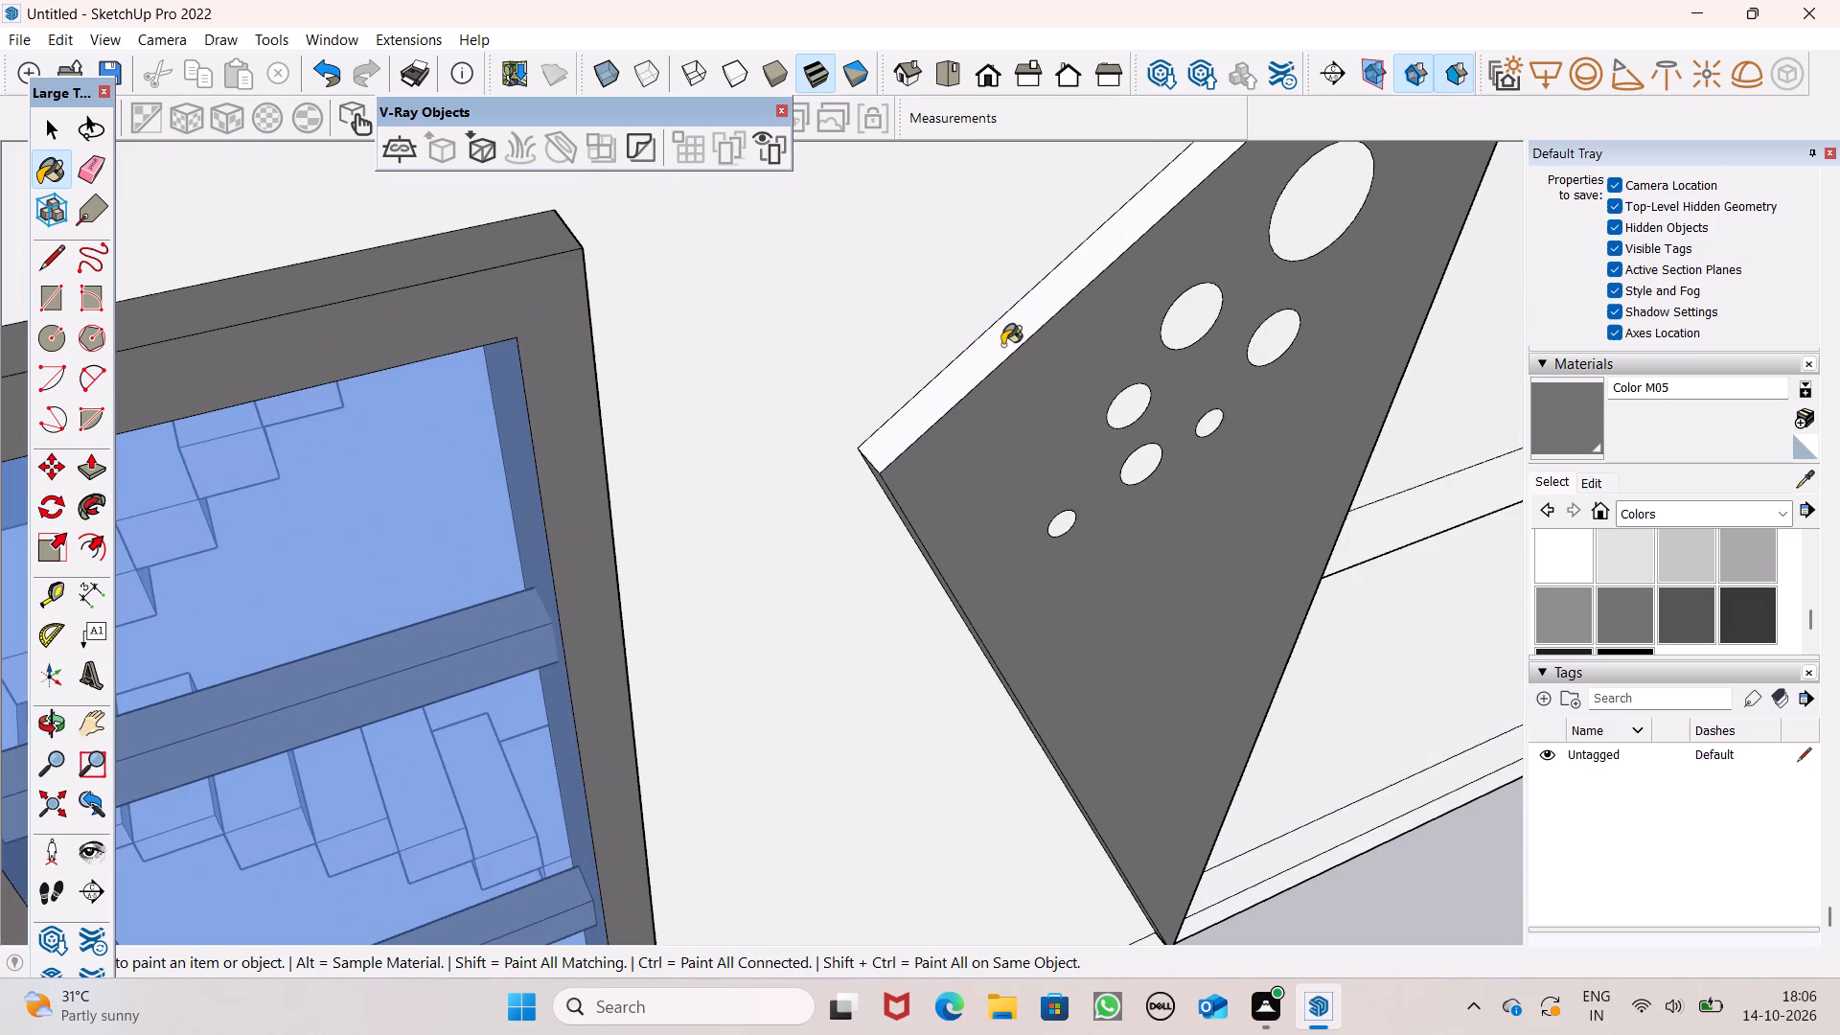
left_click(1002, 345)
scroll(1091, 502, "down", 2)
middle_click_drag(1134, 571, 1286, 144)
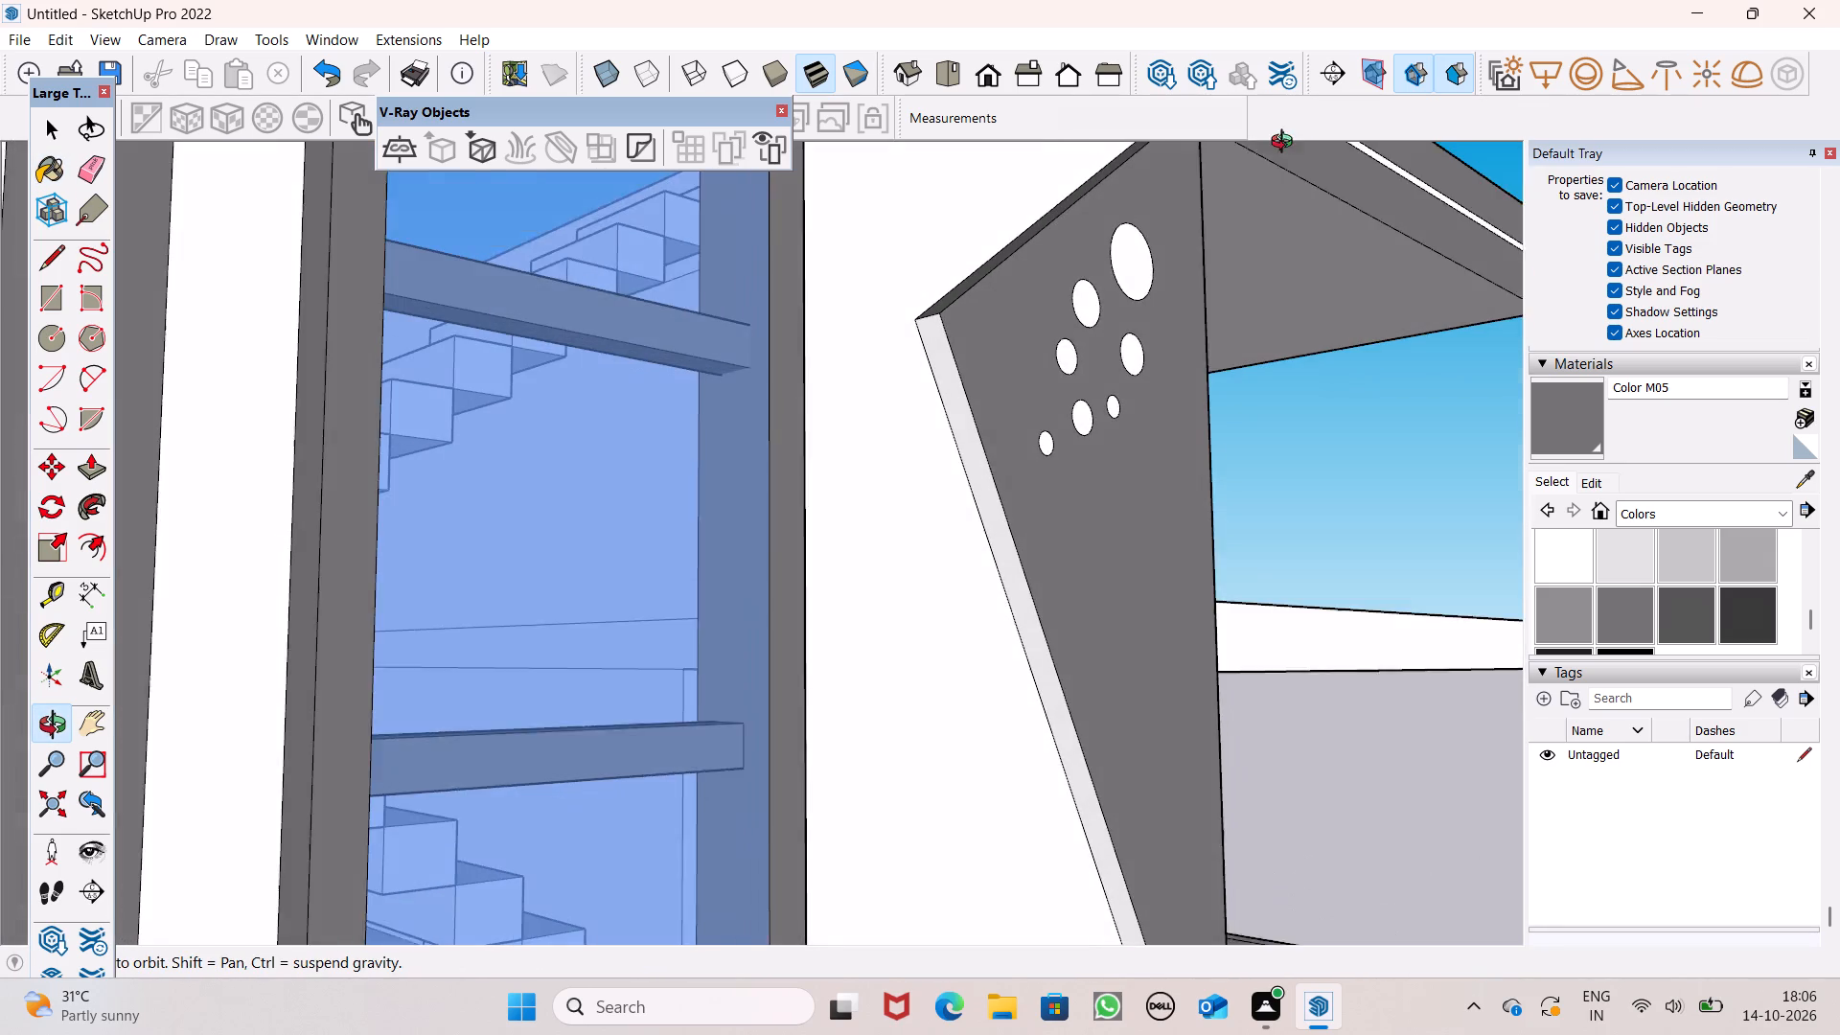
middle_click_drag(1286, 144, 1287, 143)
scroll(1050, 393, "up", 4)
scroll(968, 458, "down", 1)
left_click(957, 467)
Examine the painted triangle from the porch side and the whole front facade.
scroll(1123, 335, "down", 3)
scroll(1130, 362, "up", 1)
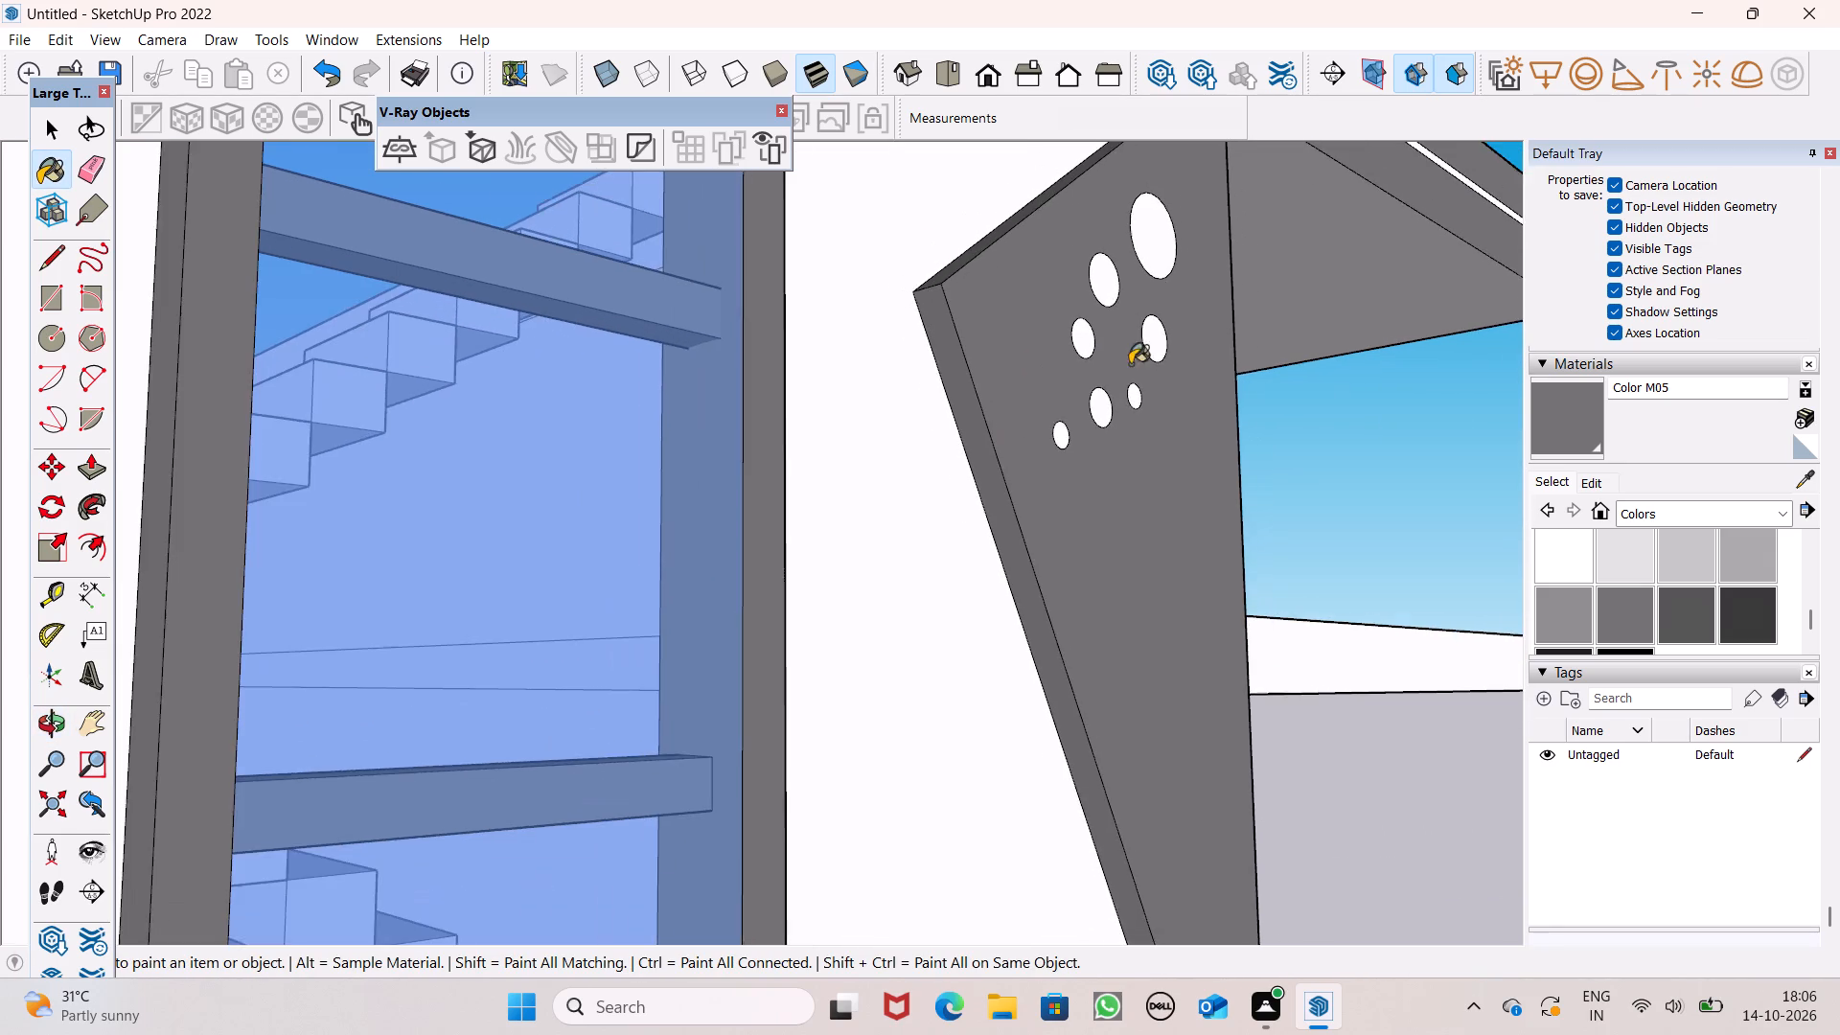
middle_click_drag(1130, 379, 241, 549)
scroll(684, 485, "down", 2)
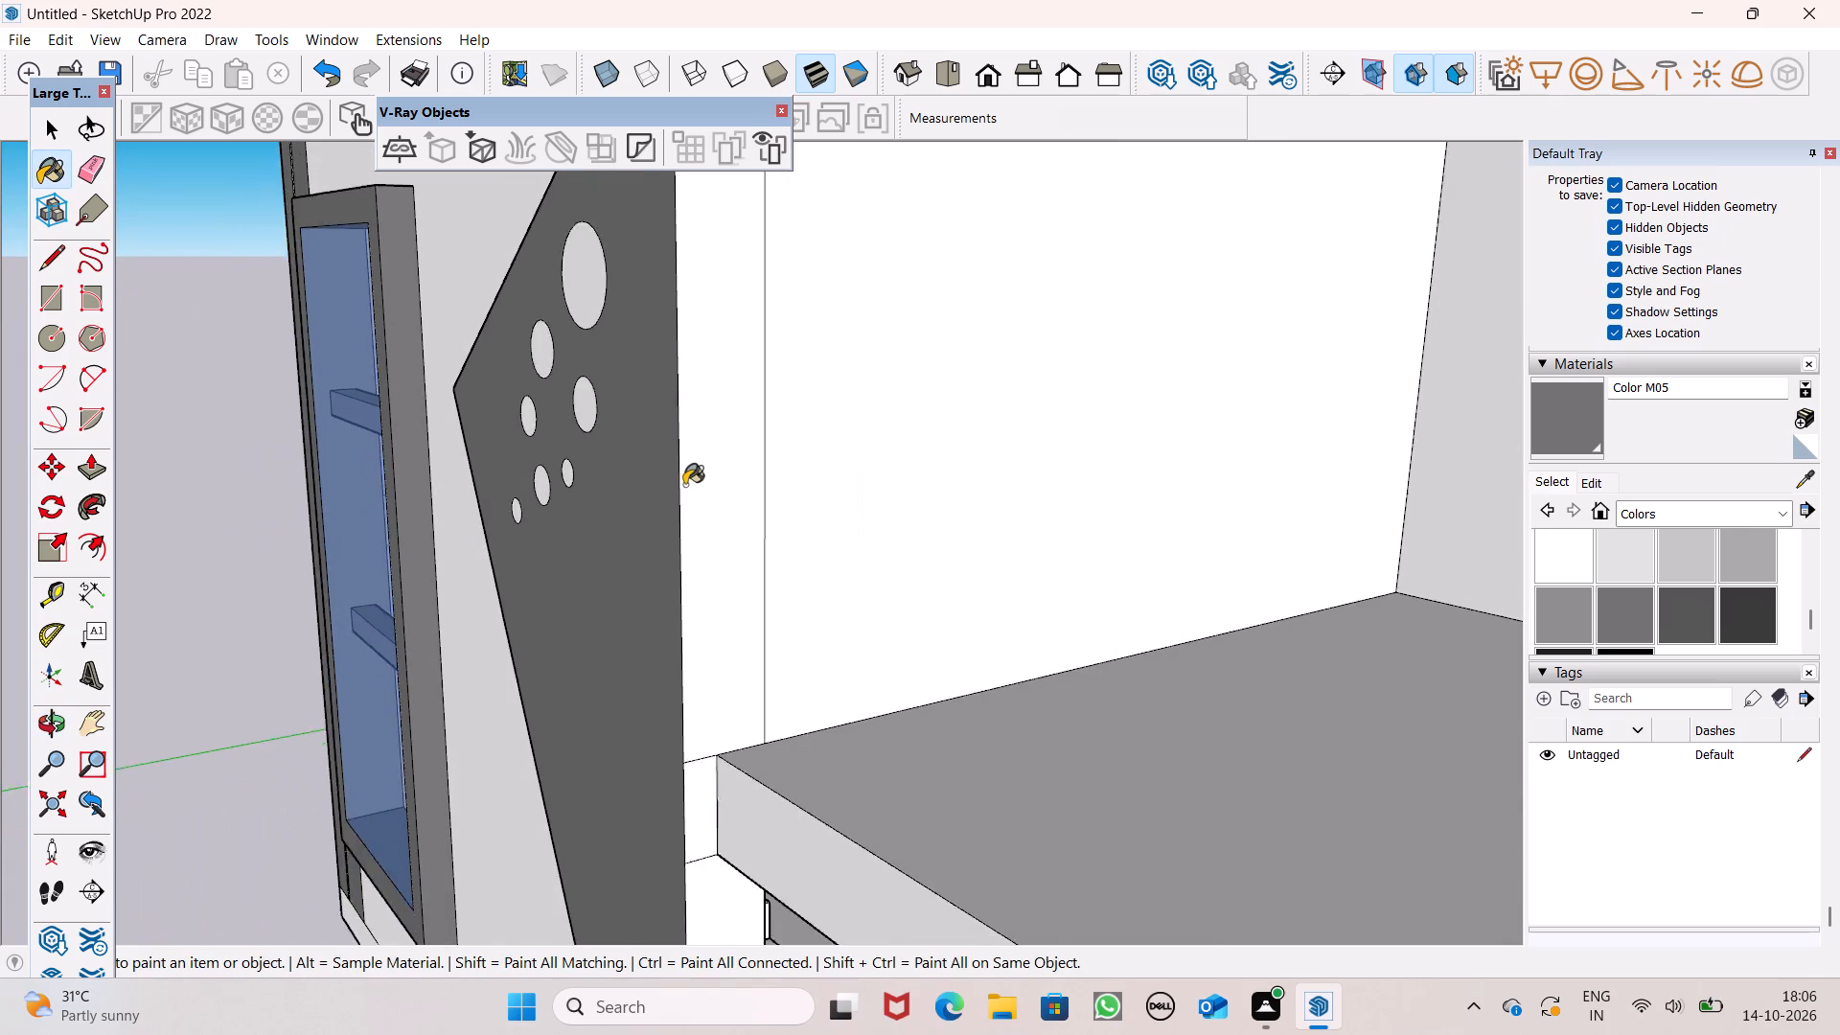
scroll(684, 485, "down", 8)
middle_click_drag(688, 506, 1026, 537)
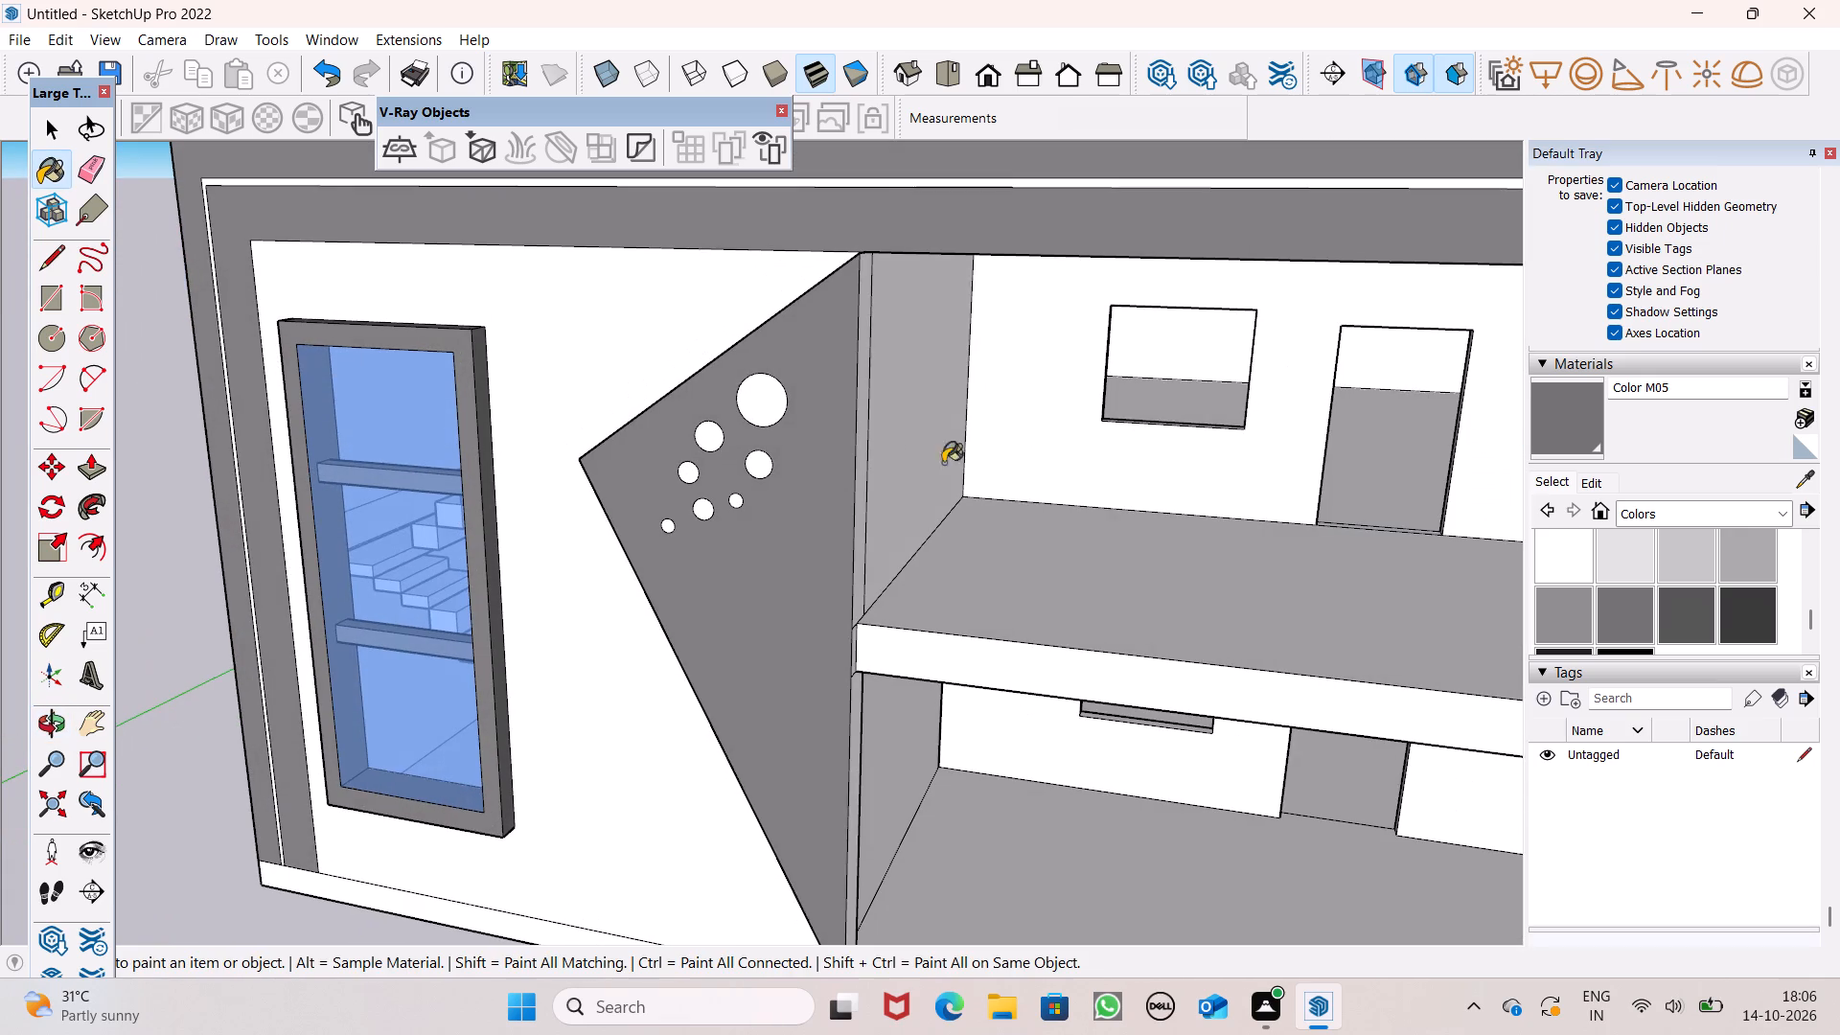
scroll(857, 548, "down", 9)
middle_click_drag(886, 609, 1050, 529)
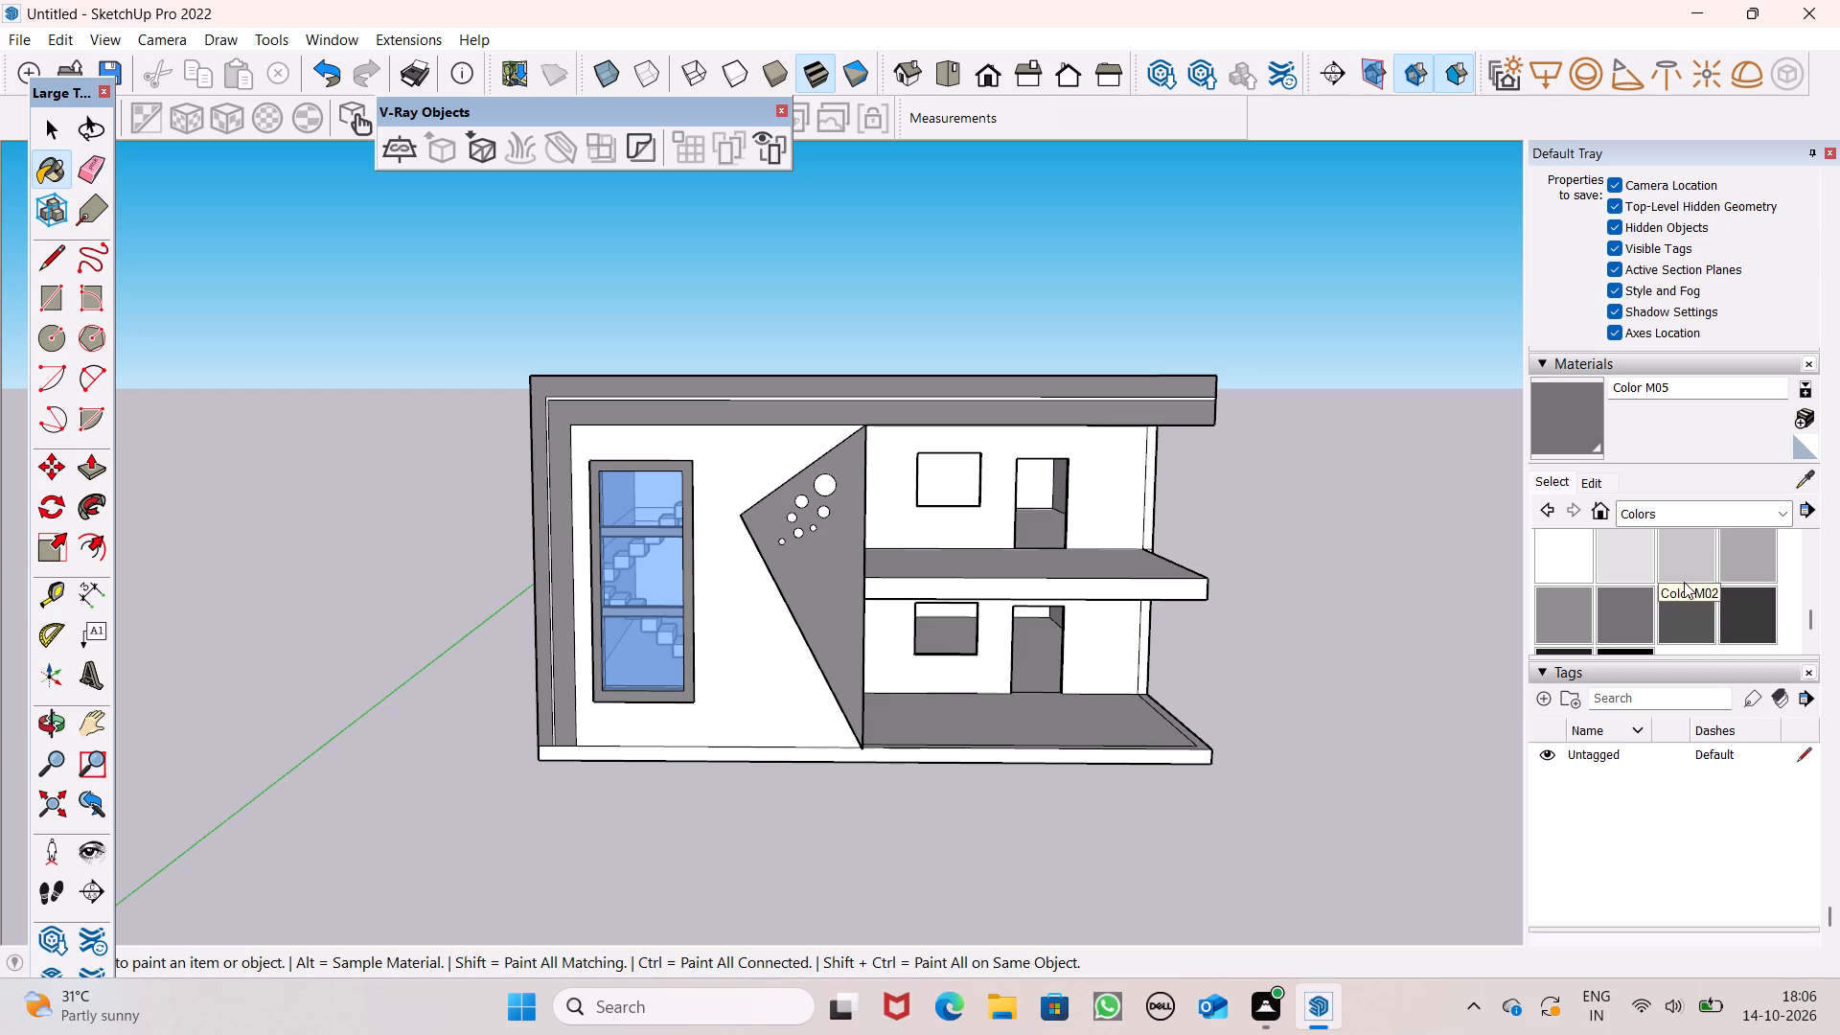
Paint the largest circle on the triangle with the yellow Color D05.
scroll(1684, 589, "down", 1)
scroll(1684, 589, "up", 3)
scroll(1684, 589, "down", 1)
scroll(1684, 589, "up", 3)
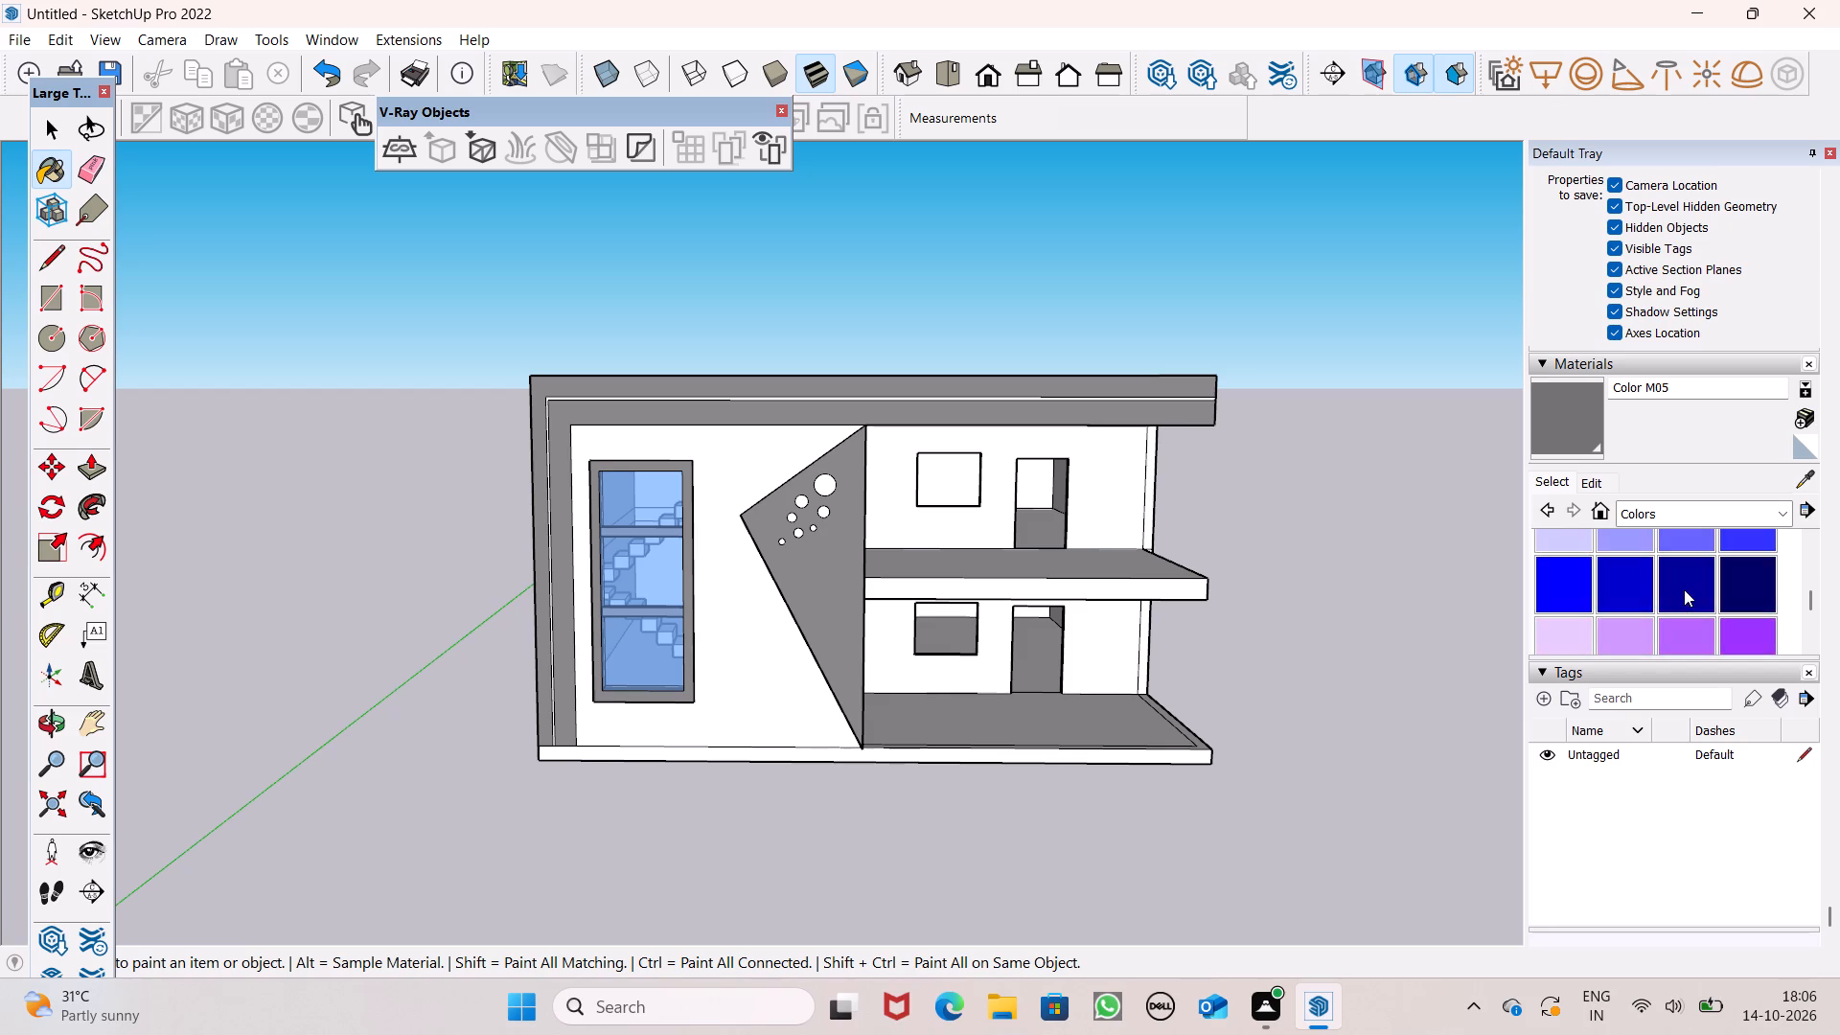
scroll(1684, 589, "up", 5)
scroll(1684, 589, "down", 1)
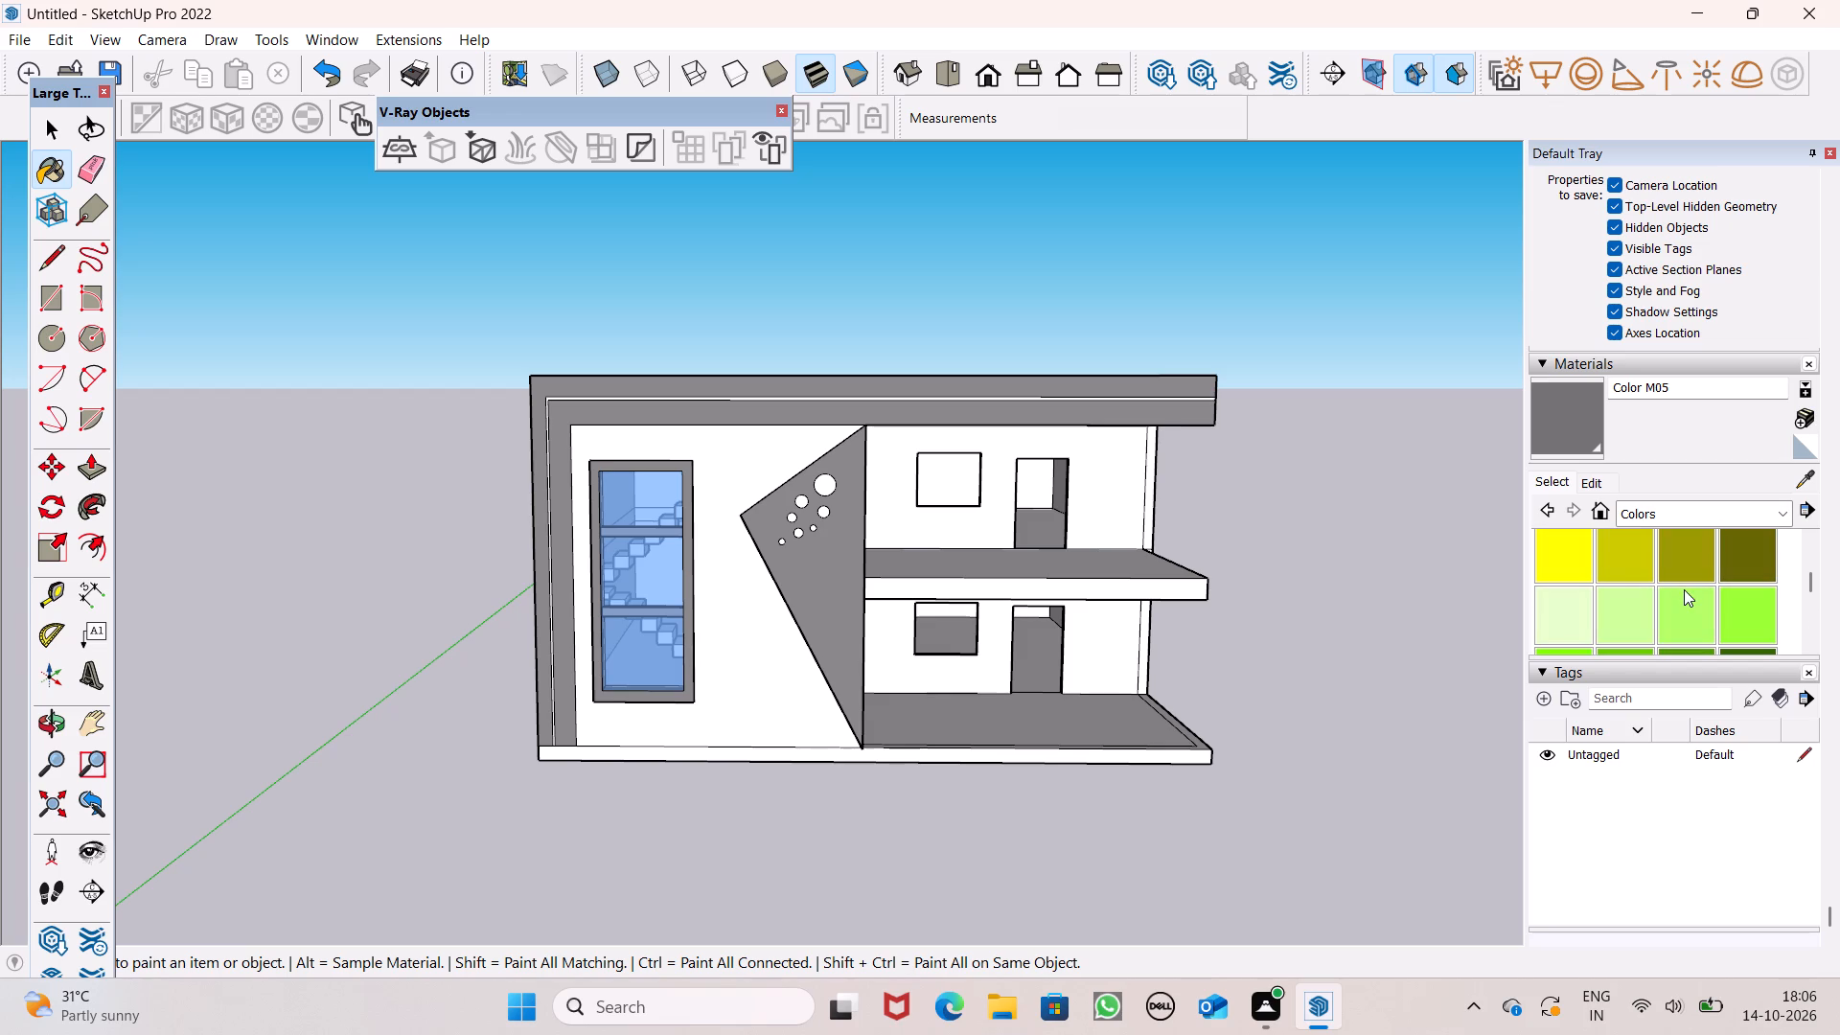
scroll(1602, 578, "up", 1)
left_click(1571, 565)
scroll(959, 476, "up", 4)
scroll(618, 526, "up", 3)
left_click(667, 494)
scroll(634, 537, "down", 1)
scroll(634, 537, "up", 1)
scroll(634, 537, "down", 1)
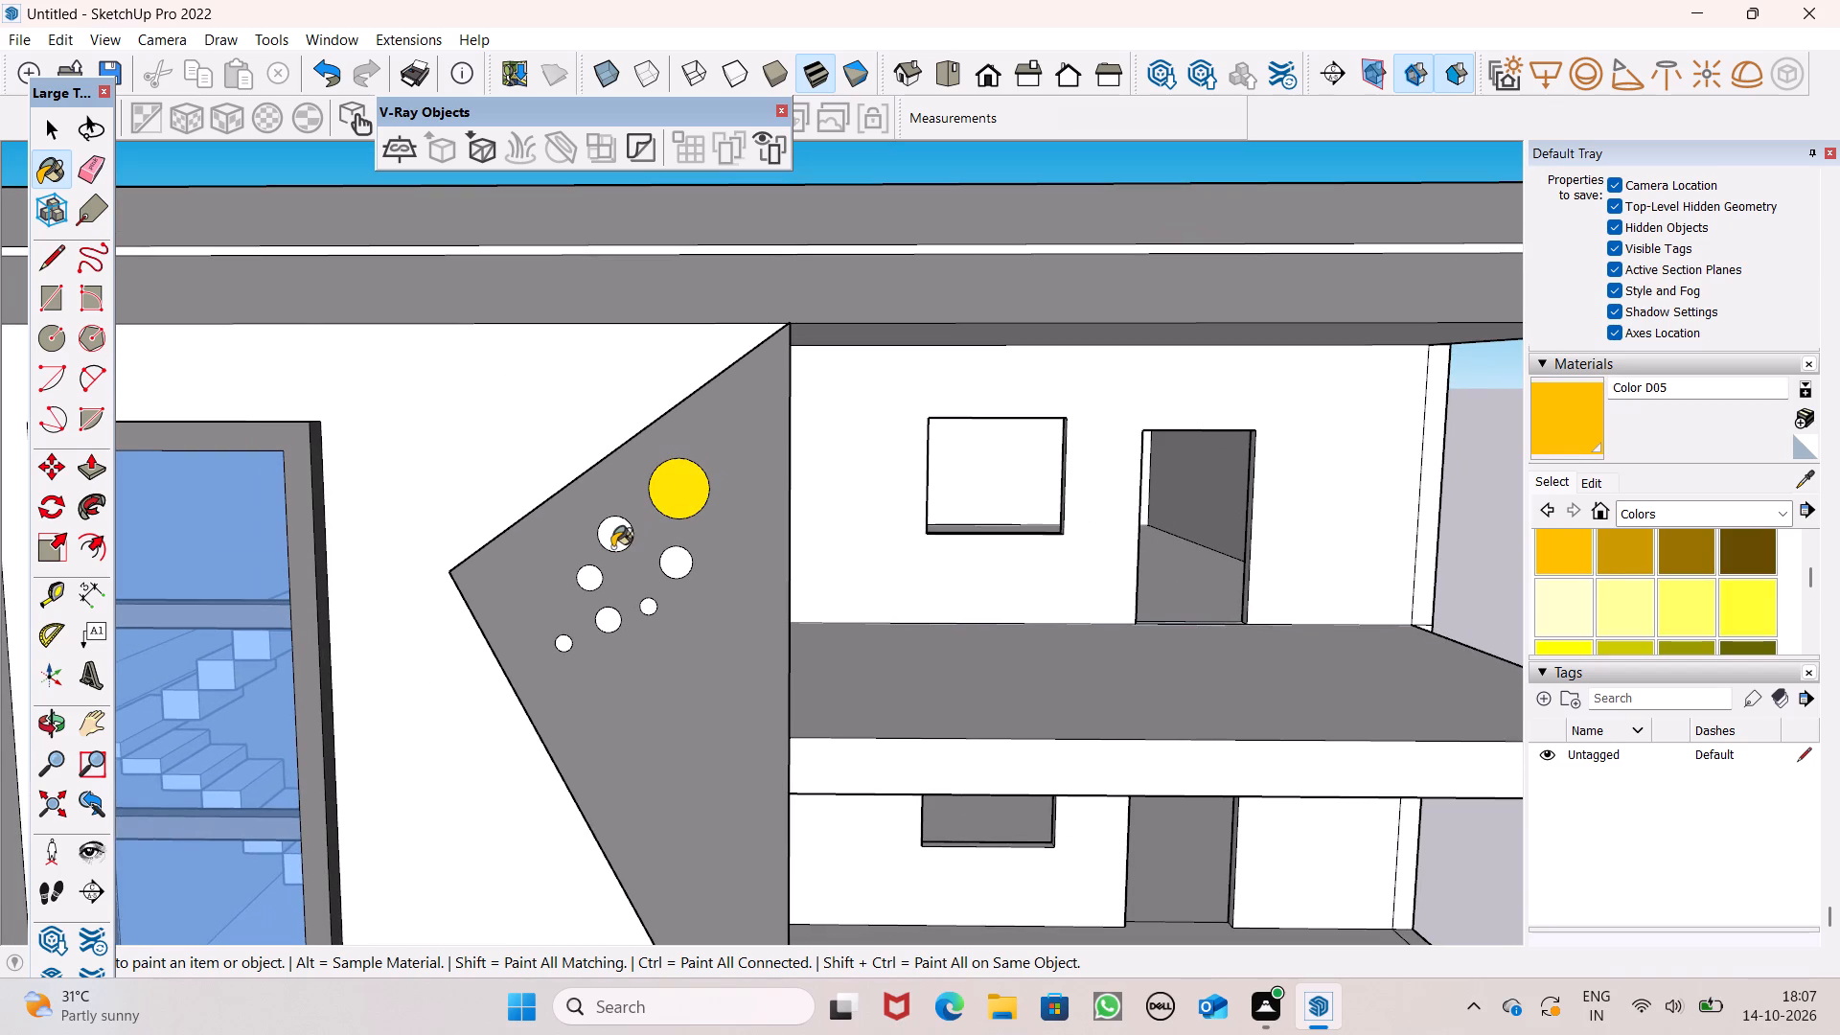
Paint the six remaining unpainted circles on the triangle with the yellow Color D05.
left_click(612, 547)
scroll(586, 584, "up", 1)
scroll(586, 584, "down", 1)
scroll(586, 583, "up", 5)
scroll(586, 583, "down", 1)
left_click(586, 581)
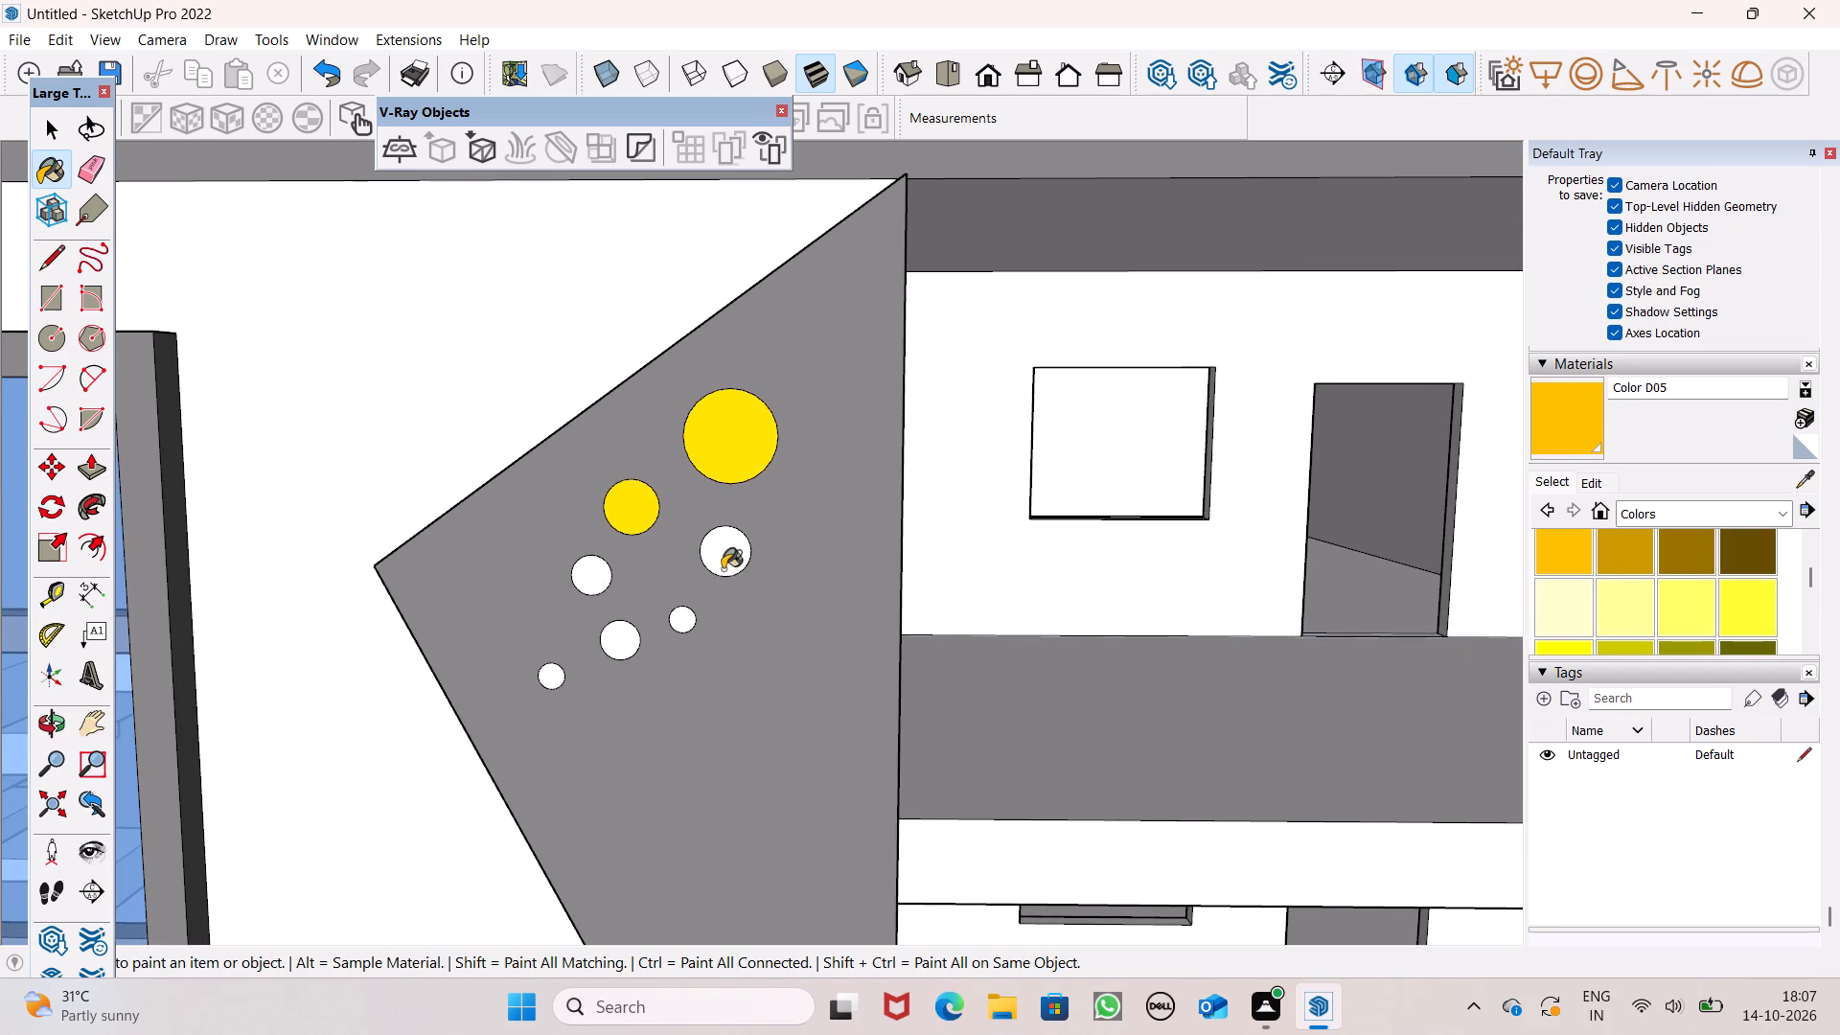
left_click(723, 566)
scroll(644, 671, "up", 5)
left_click(609, 641)
left_click(709, 592)
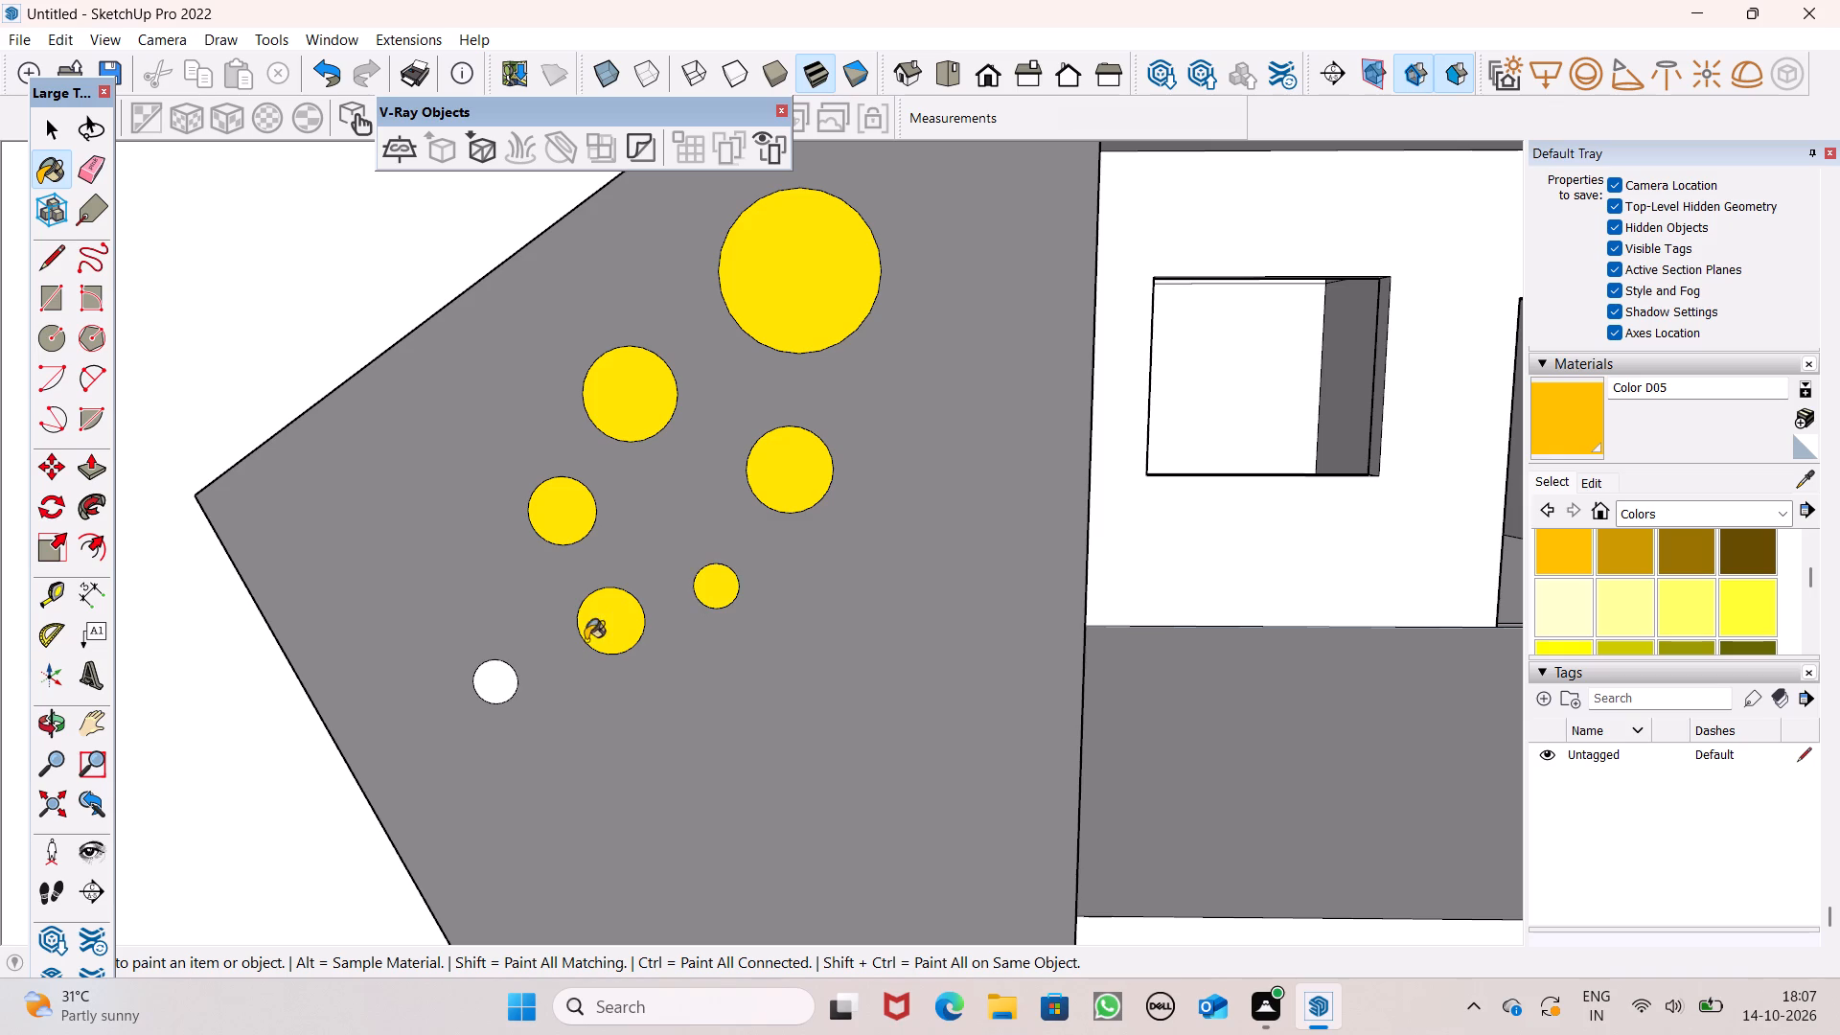
left_click(490, 683)
scroll(860, 252, "down", 2)
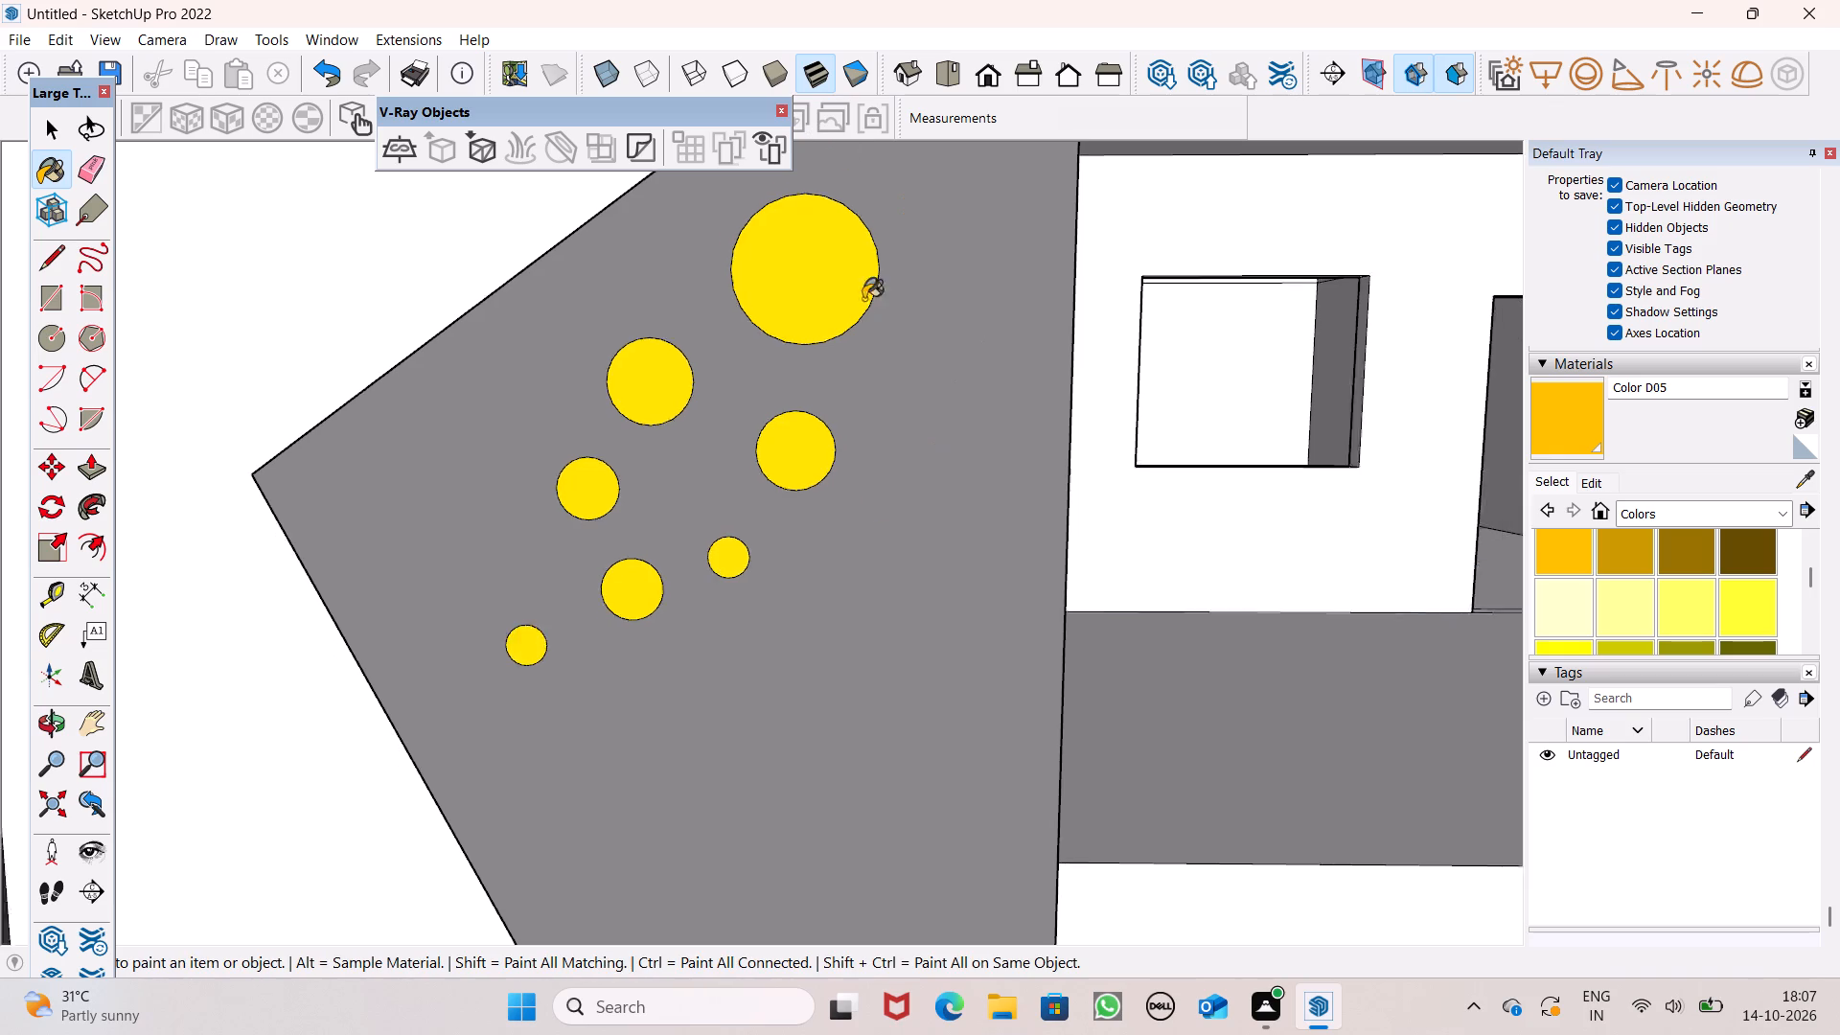
scroll(863, 299, "down", 3)
scroll(901, 485, "down", 5)
scroll(1082, 468, "down", 4)
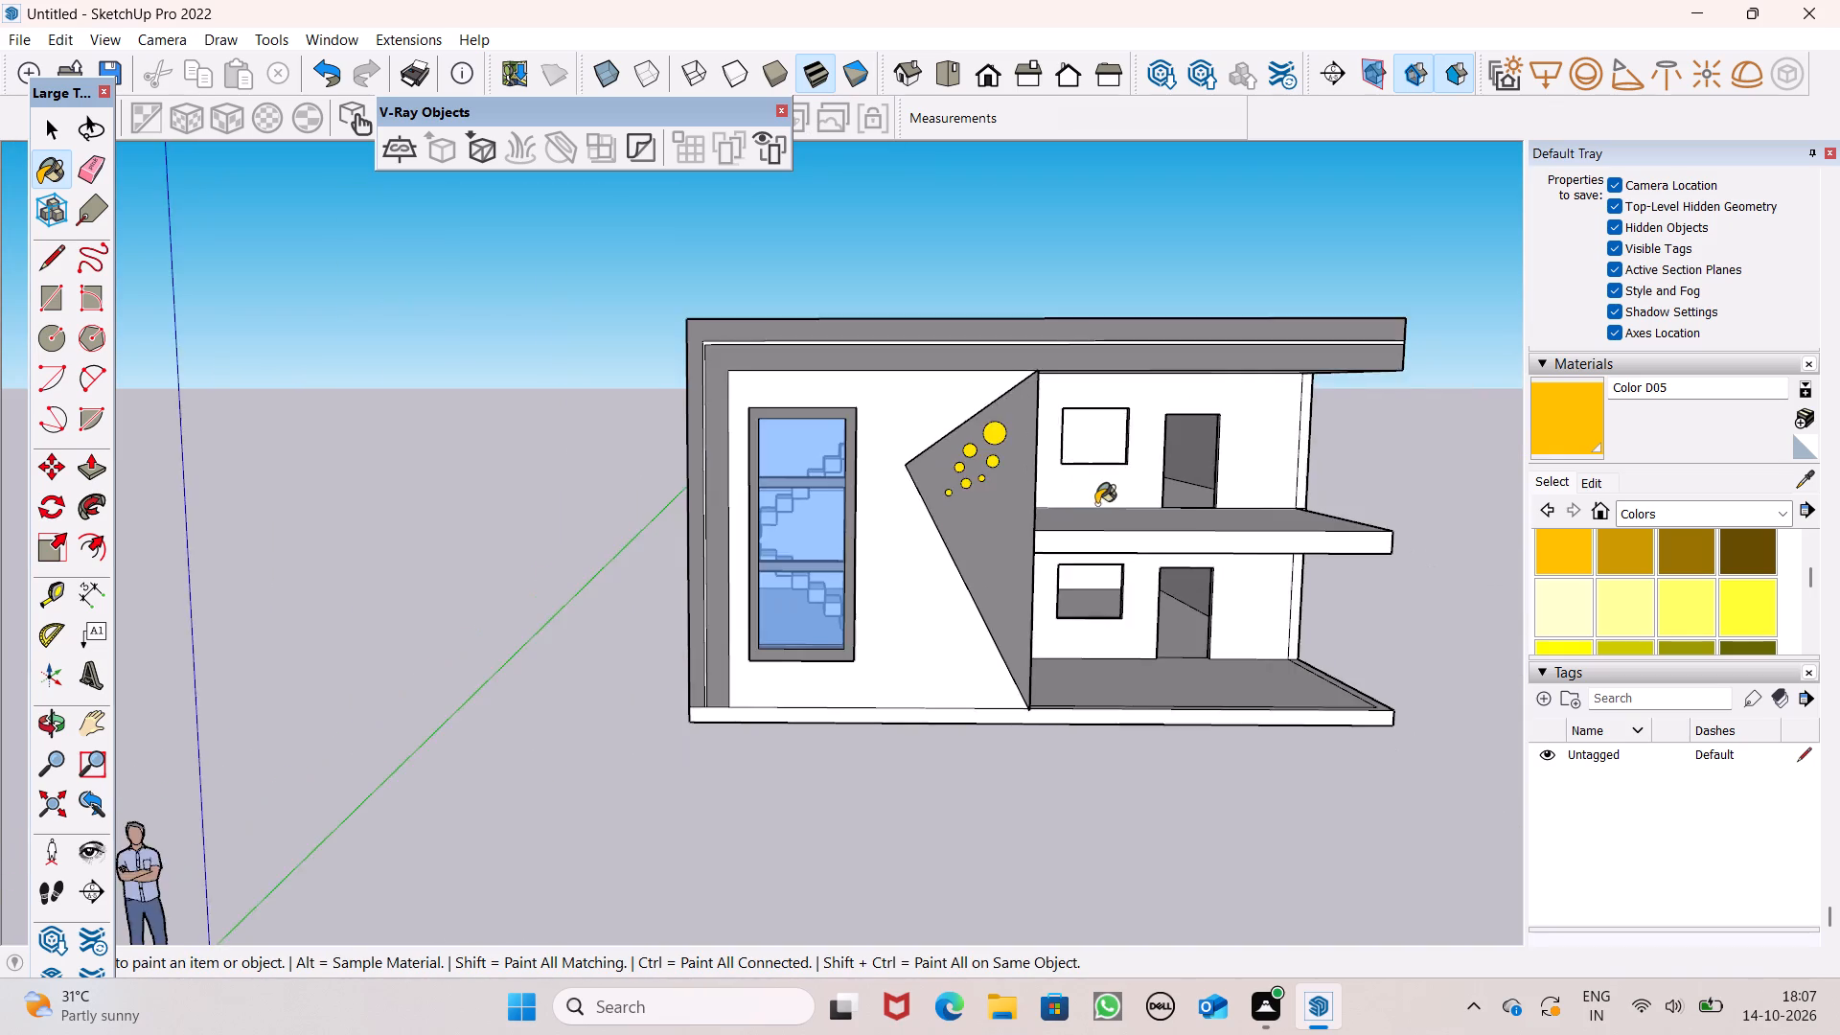
scroll(1096, 504, "down", 5)
key("space")
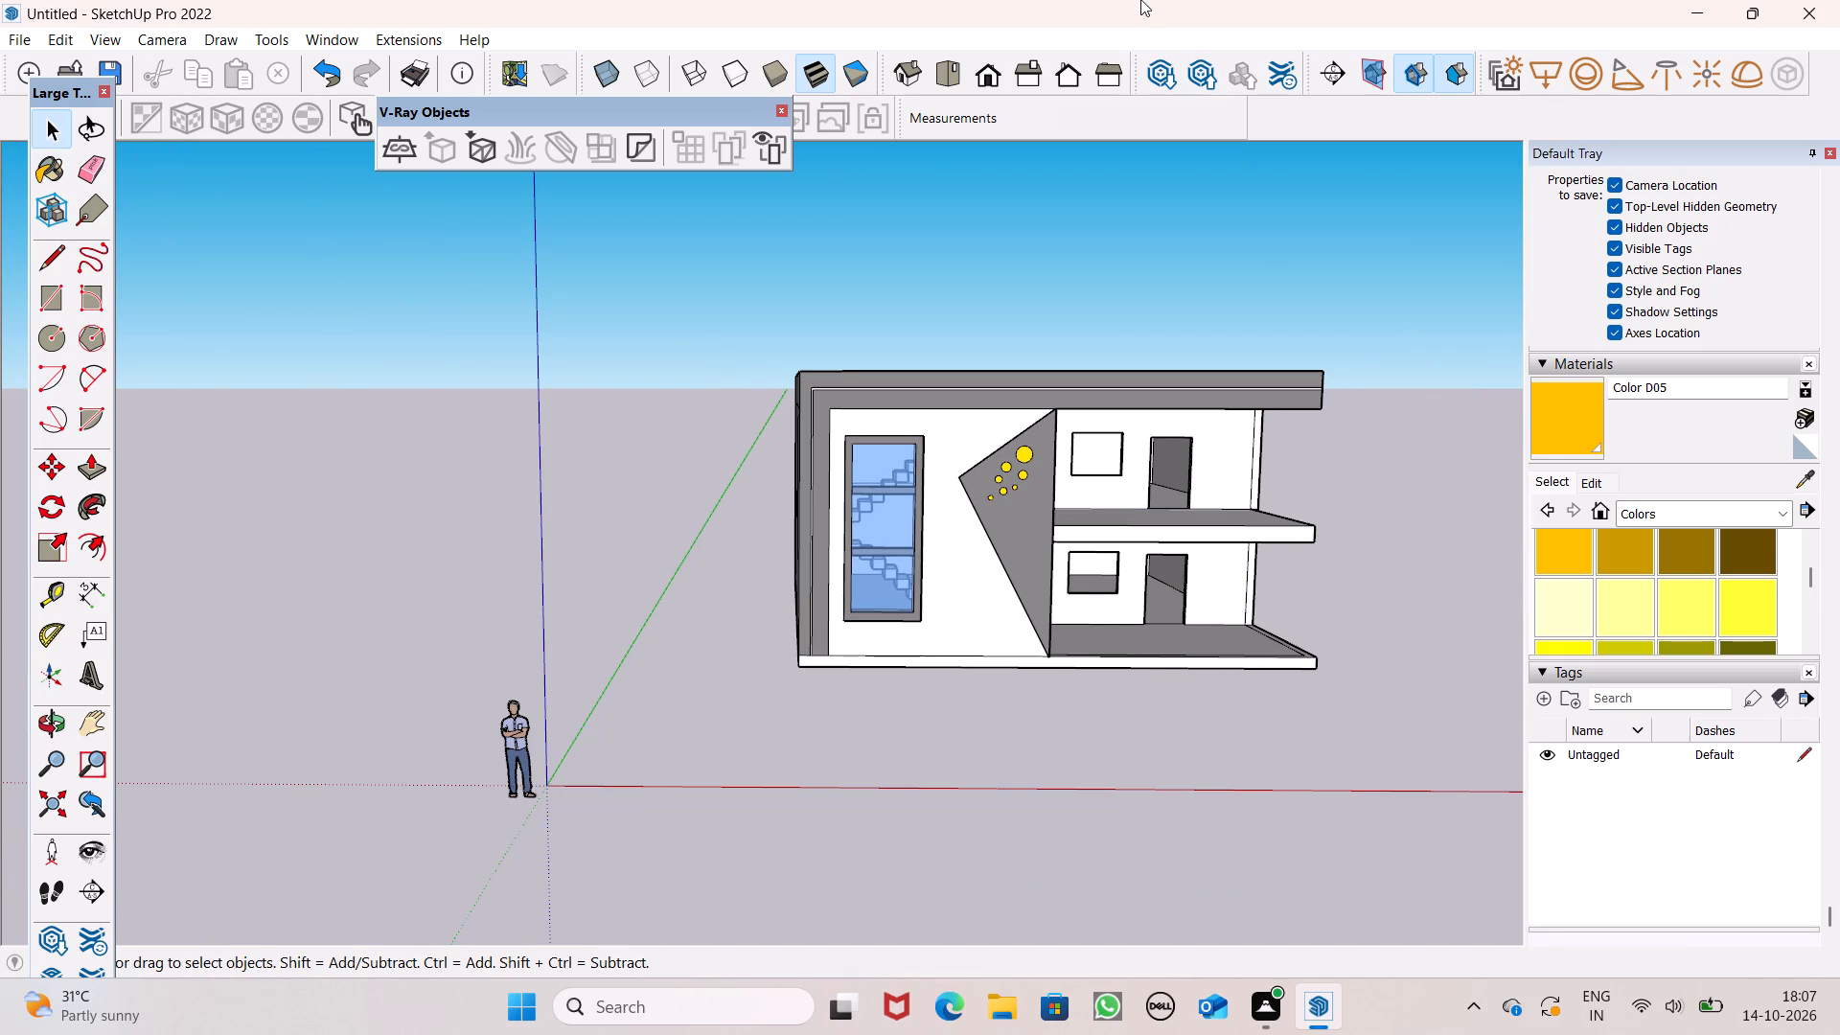
Trace a short line on the inner wall-top edge at the stair room's corner to close its open roof with a face.
scroll(1161, 46, "down", 3)
scroll(939, 293, "up", 6)
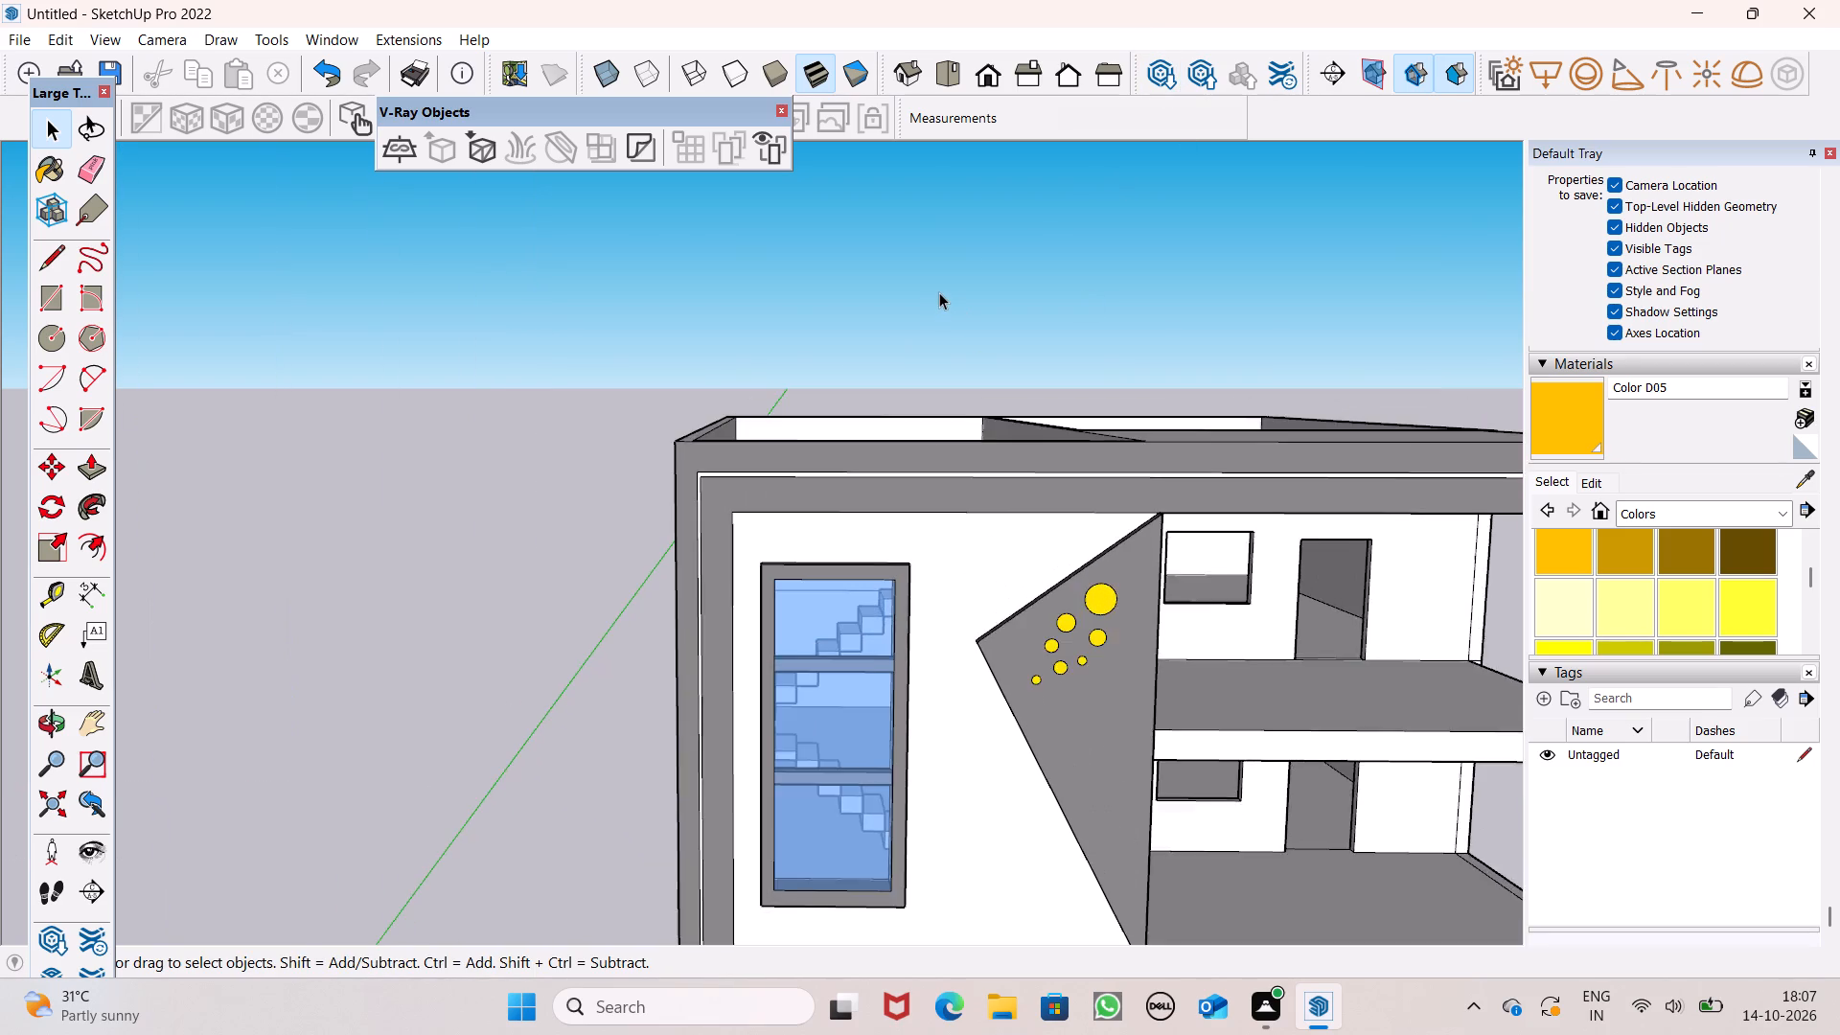
scroll(939, 292, "down", 3)
scroll(939, 316, "up", 2)
middle_click_drag(936, 359, 309, 870)
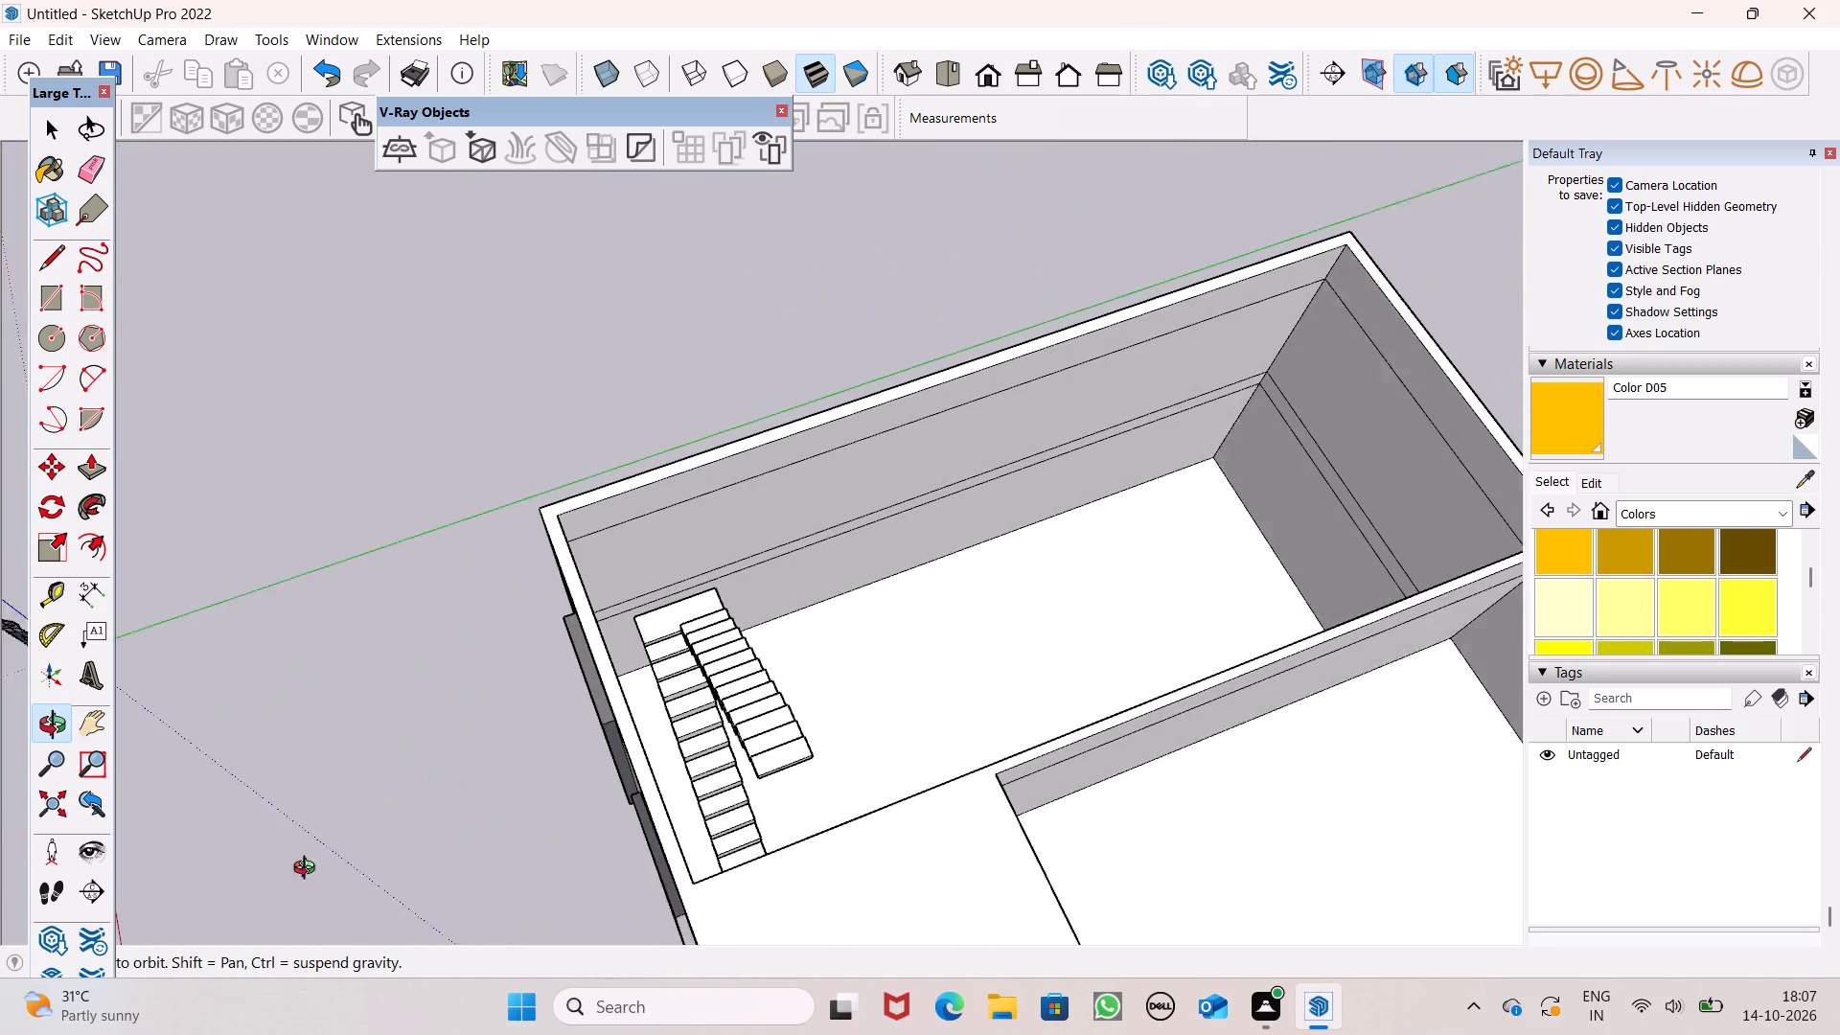
middle_click_drag(309, 870, 307, 870)
scroll(475, 617, "up", 2)
scroll(475, 616, "down", 1)
scroll(475, 616, "up", 1)
scroll(475, 616, "down", 1)
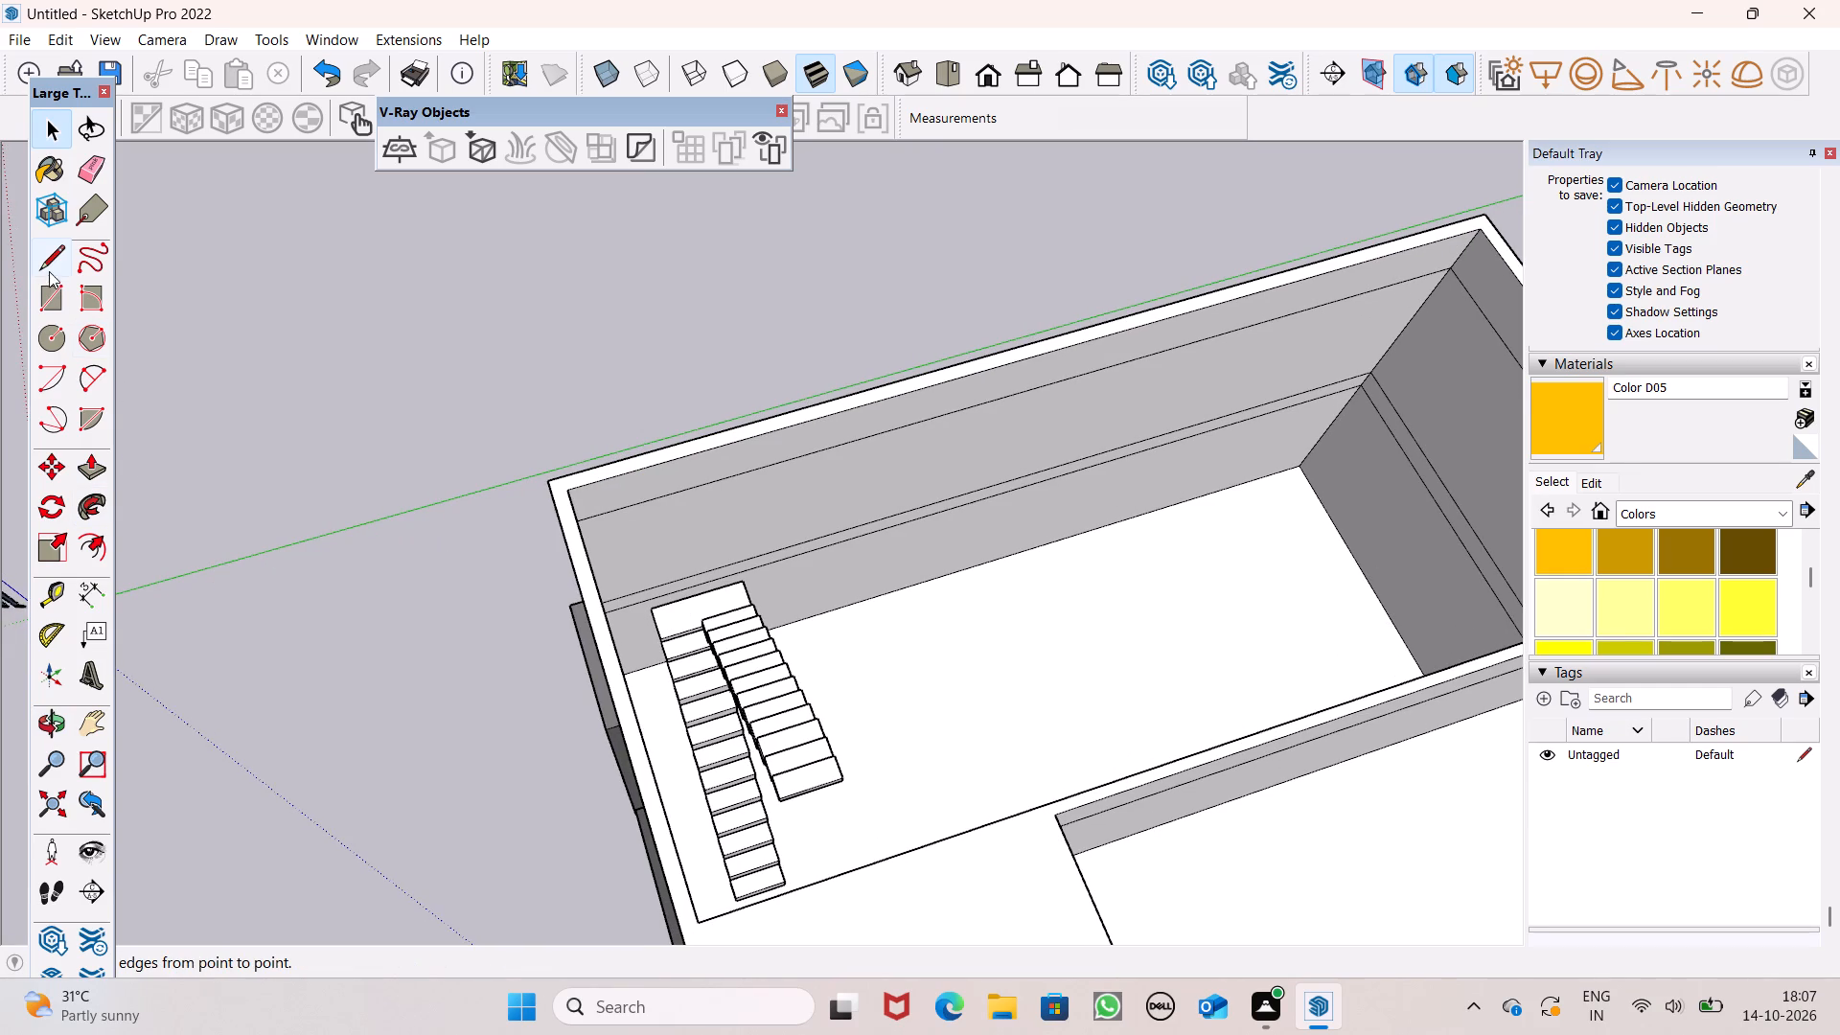
left_click(41, 265)
scroll(606, 422, "up", 1)
scroll(606, 422, "down", 1)
scroll(608, 422, "up", 4)
left_click_drag(533, 533, 566, 527)
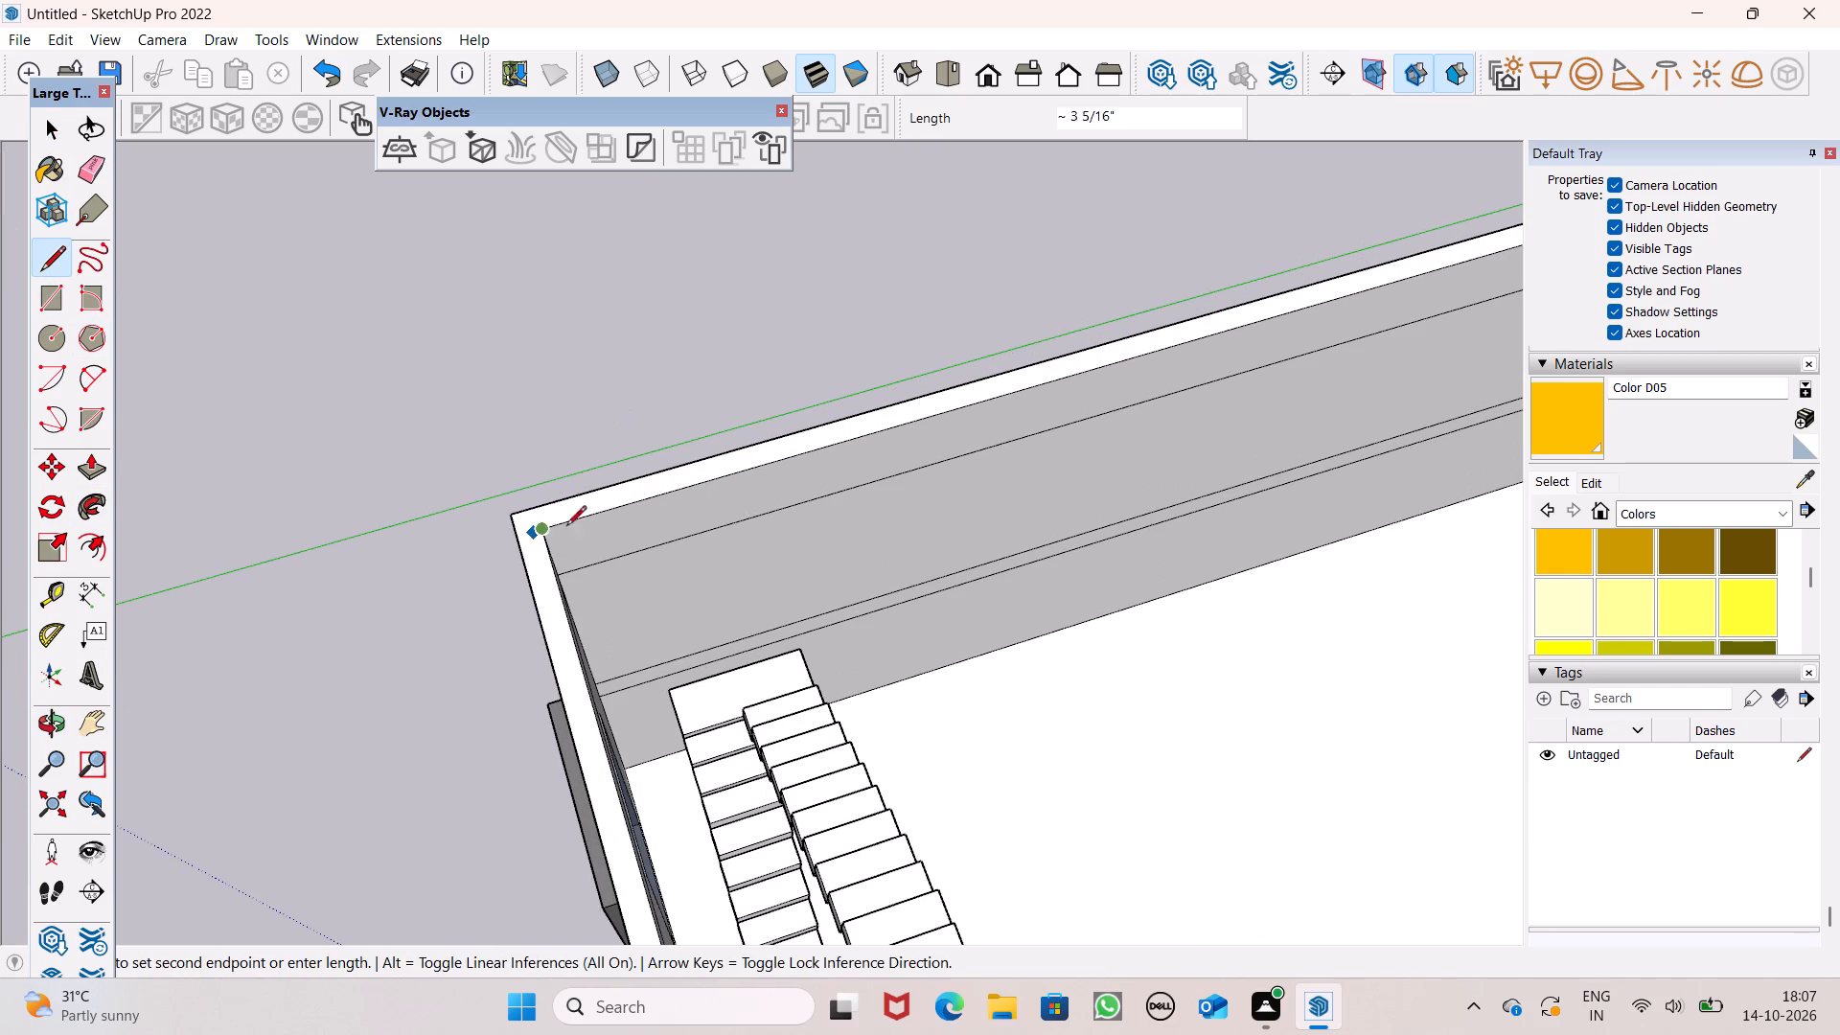
left_click_drag(566, 527, 552, 533)
left_click(581, 521)
scroll(459, 474, "down", 6)
scroll(243, 496, "down", 1)
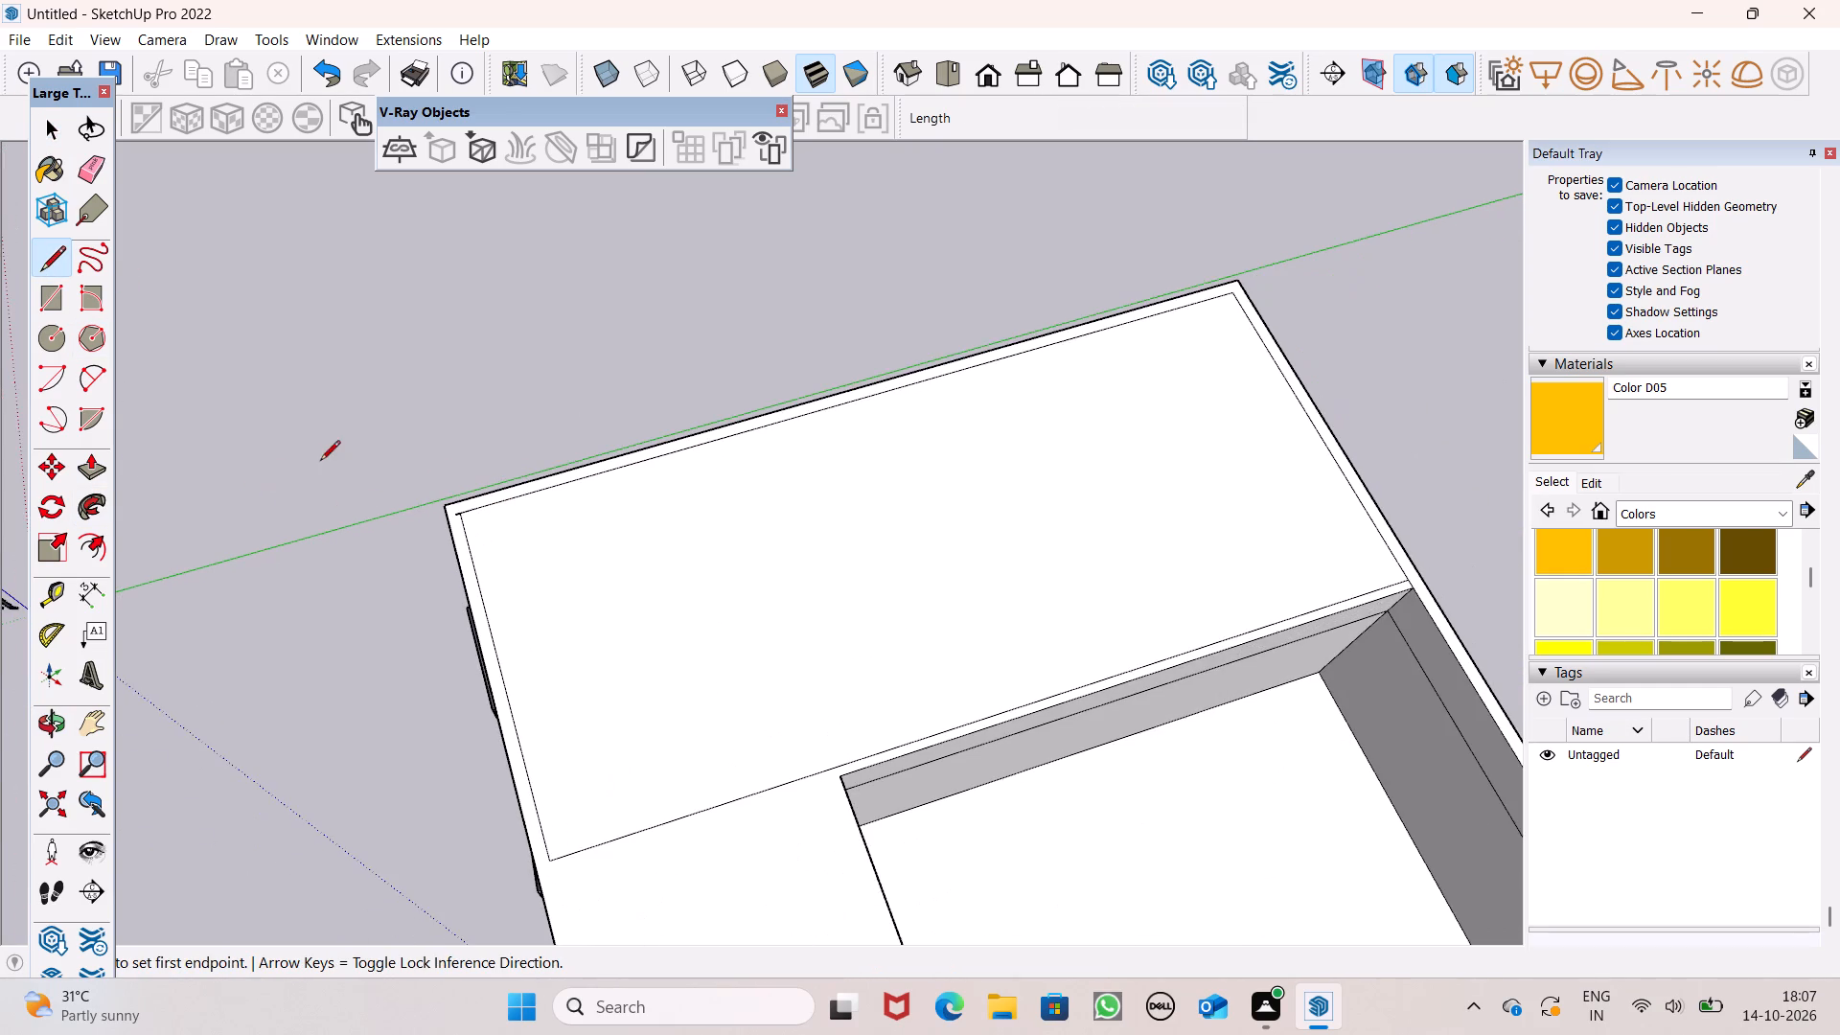
Outline the roof's front section with lines about 21' 11" along the porch front, 13' back, and 42' 7" across to the far inner edge.
scroll(320, 462, "down", 2)
scroll(614, 487, "down", 1)
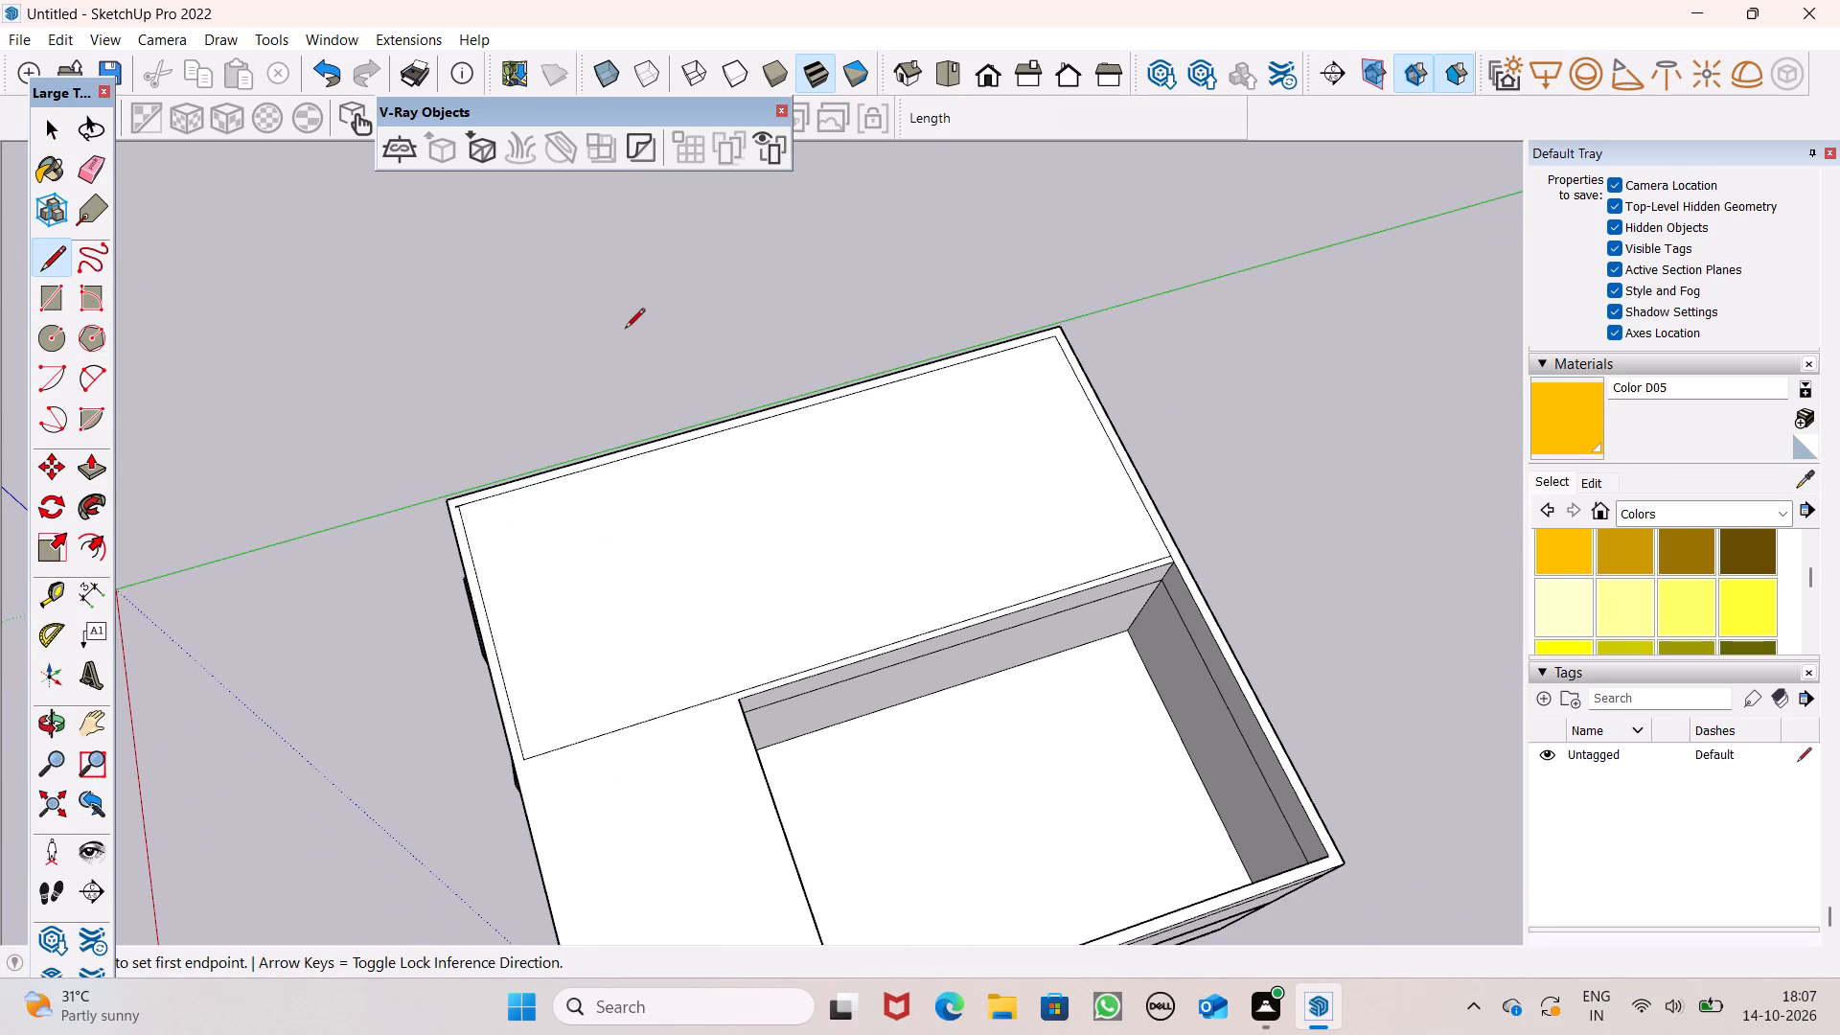
scroll(635, 345, "down", 3)
middle_click_drag(726, 425, 741, 360)
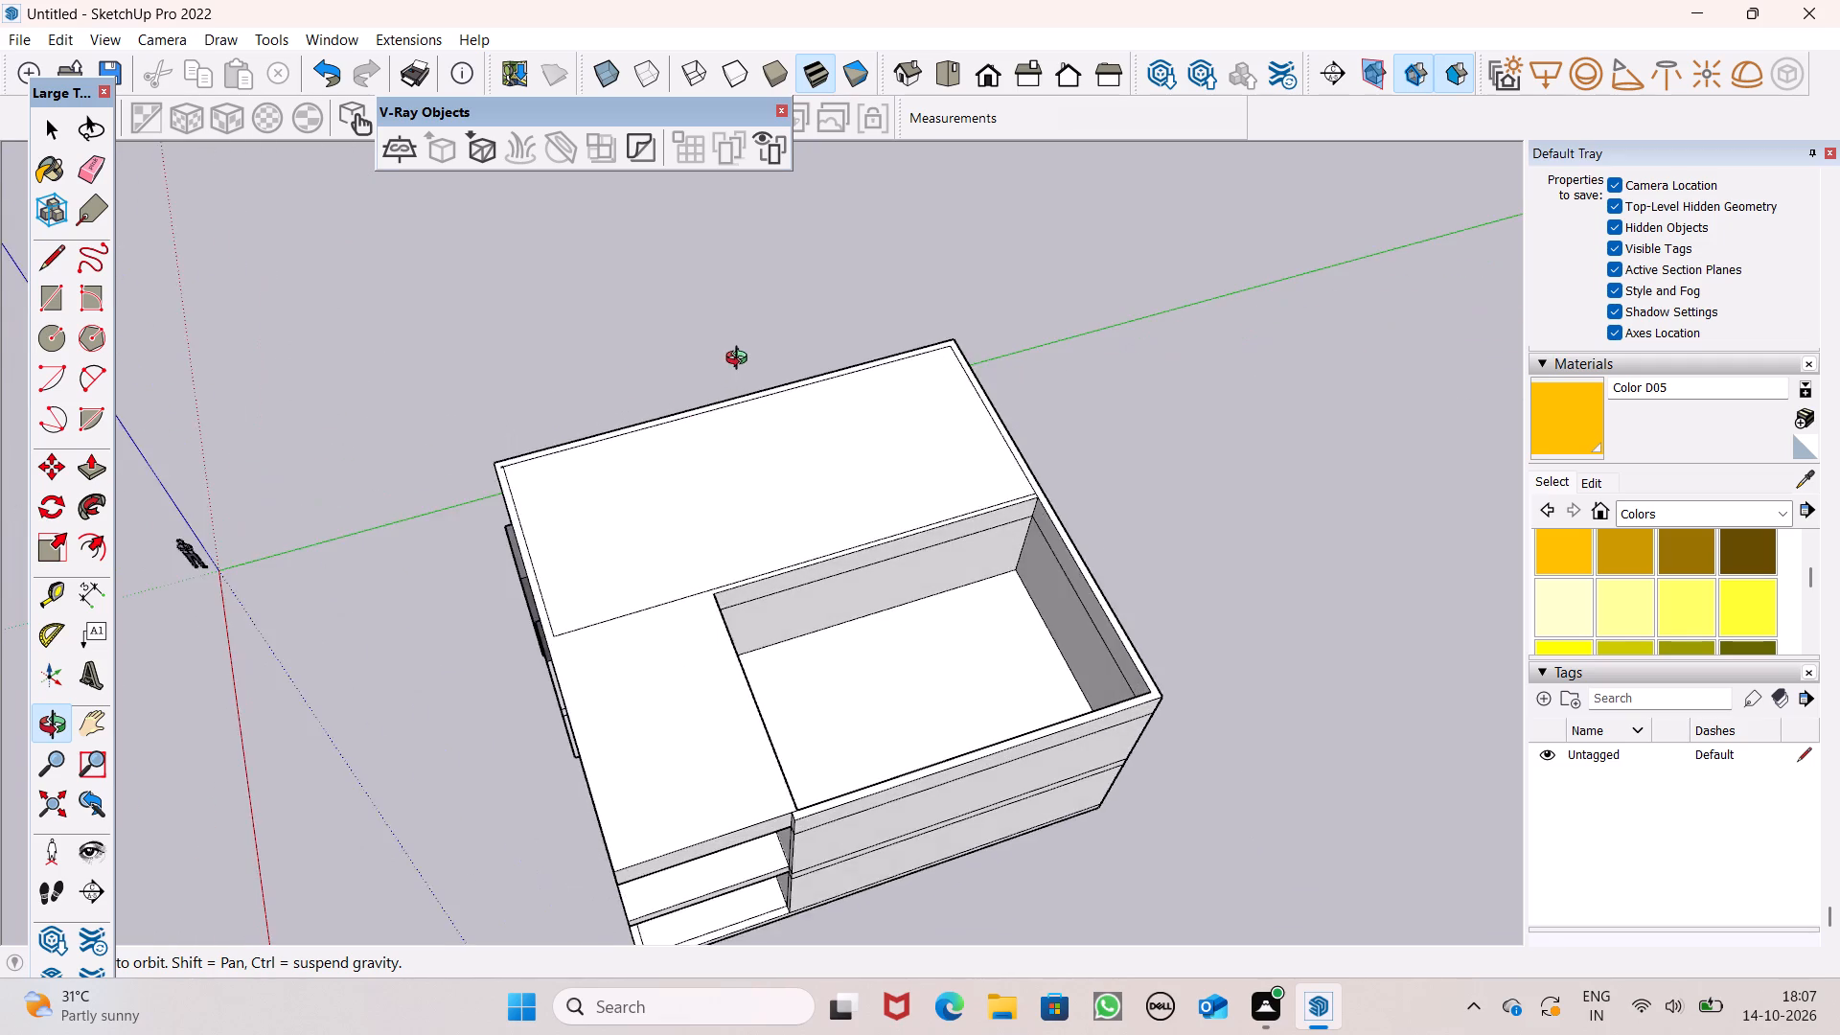
middle_click_drag(741, 360, 845, 251)
scroll(583, 403, "down", 4)
scroll(734, 451, "down", 1)
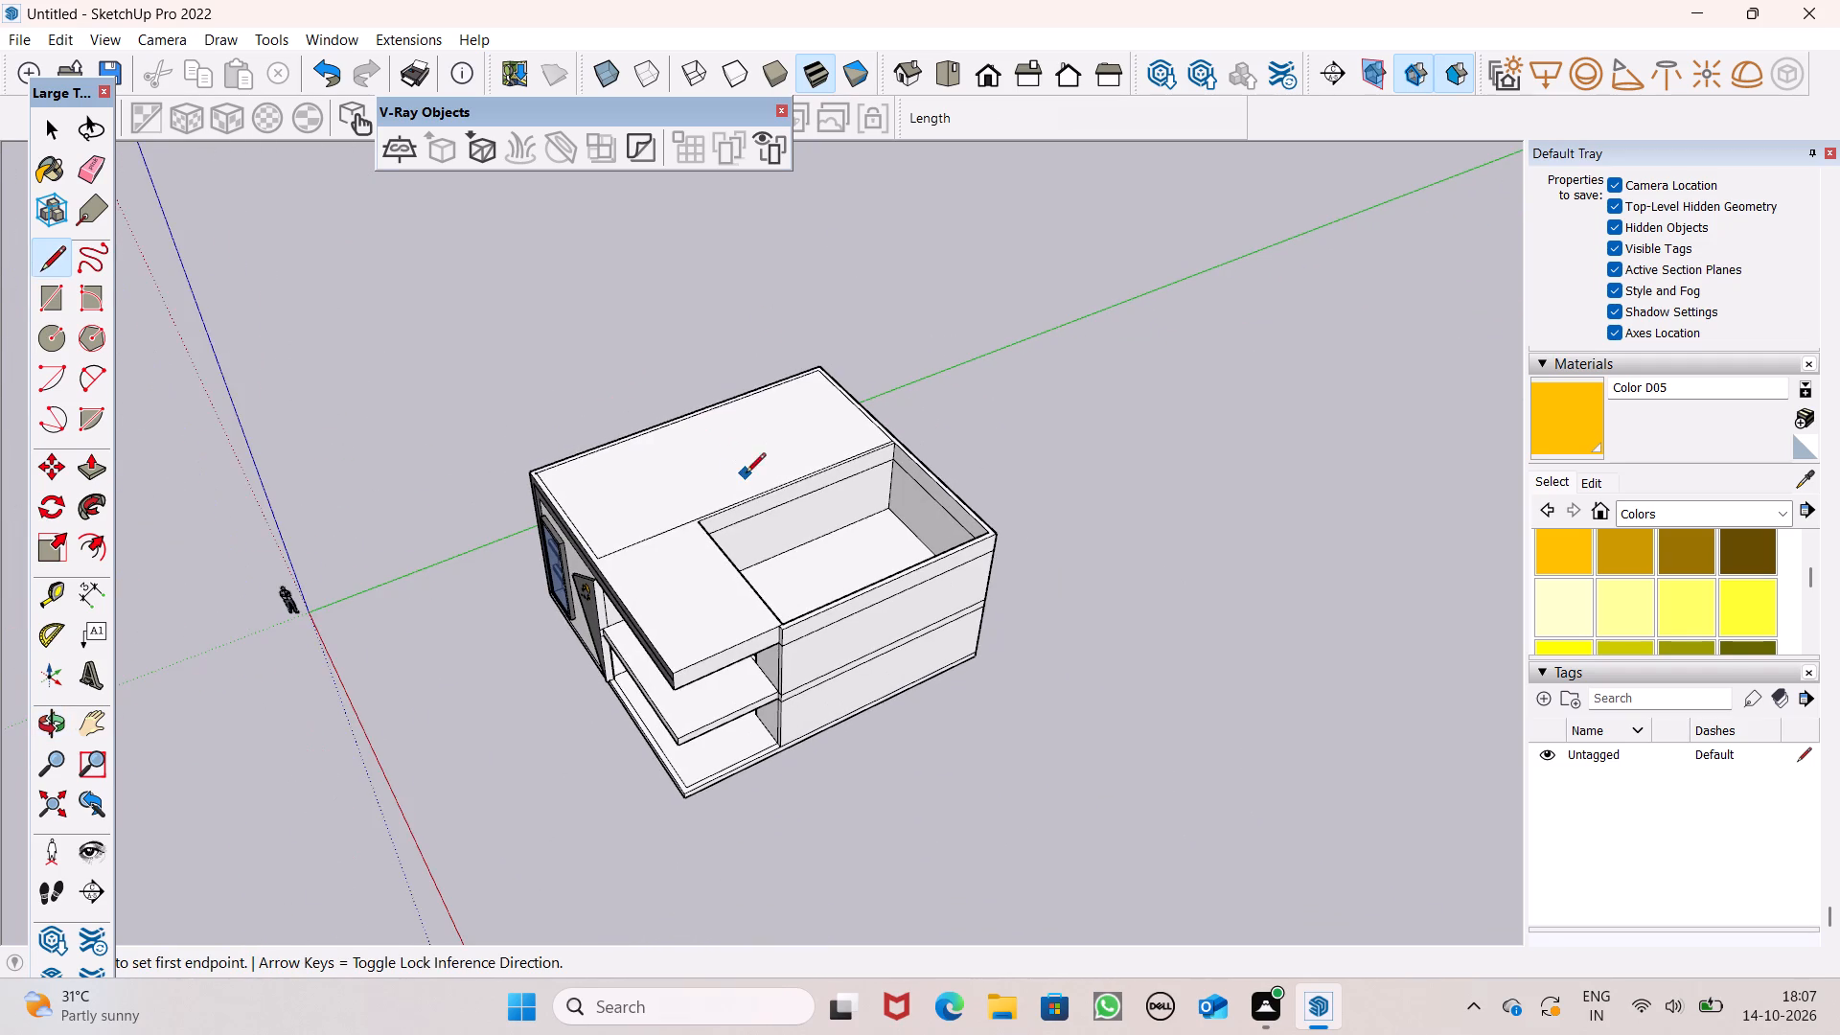
middle_click_drag(746, 474, 1307, 611)
scroll(899, 541, "up", 2)
scroll(898, 541, "down", 1)
scroll(898, 541, "up", 5)
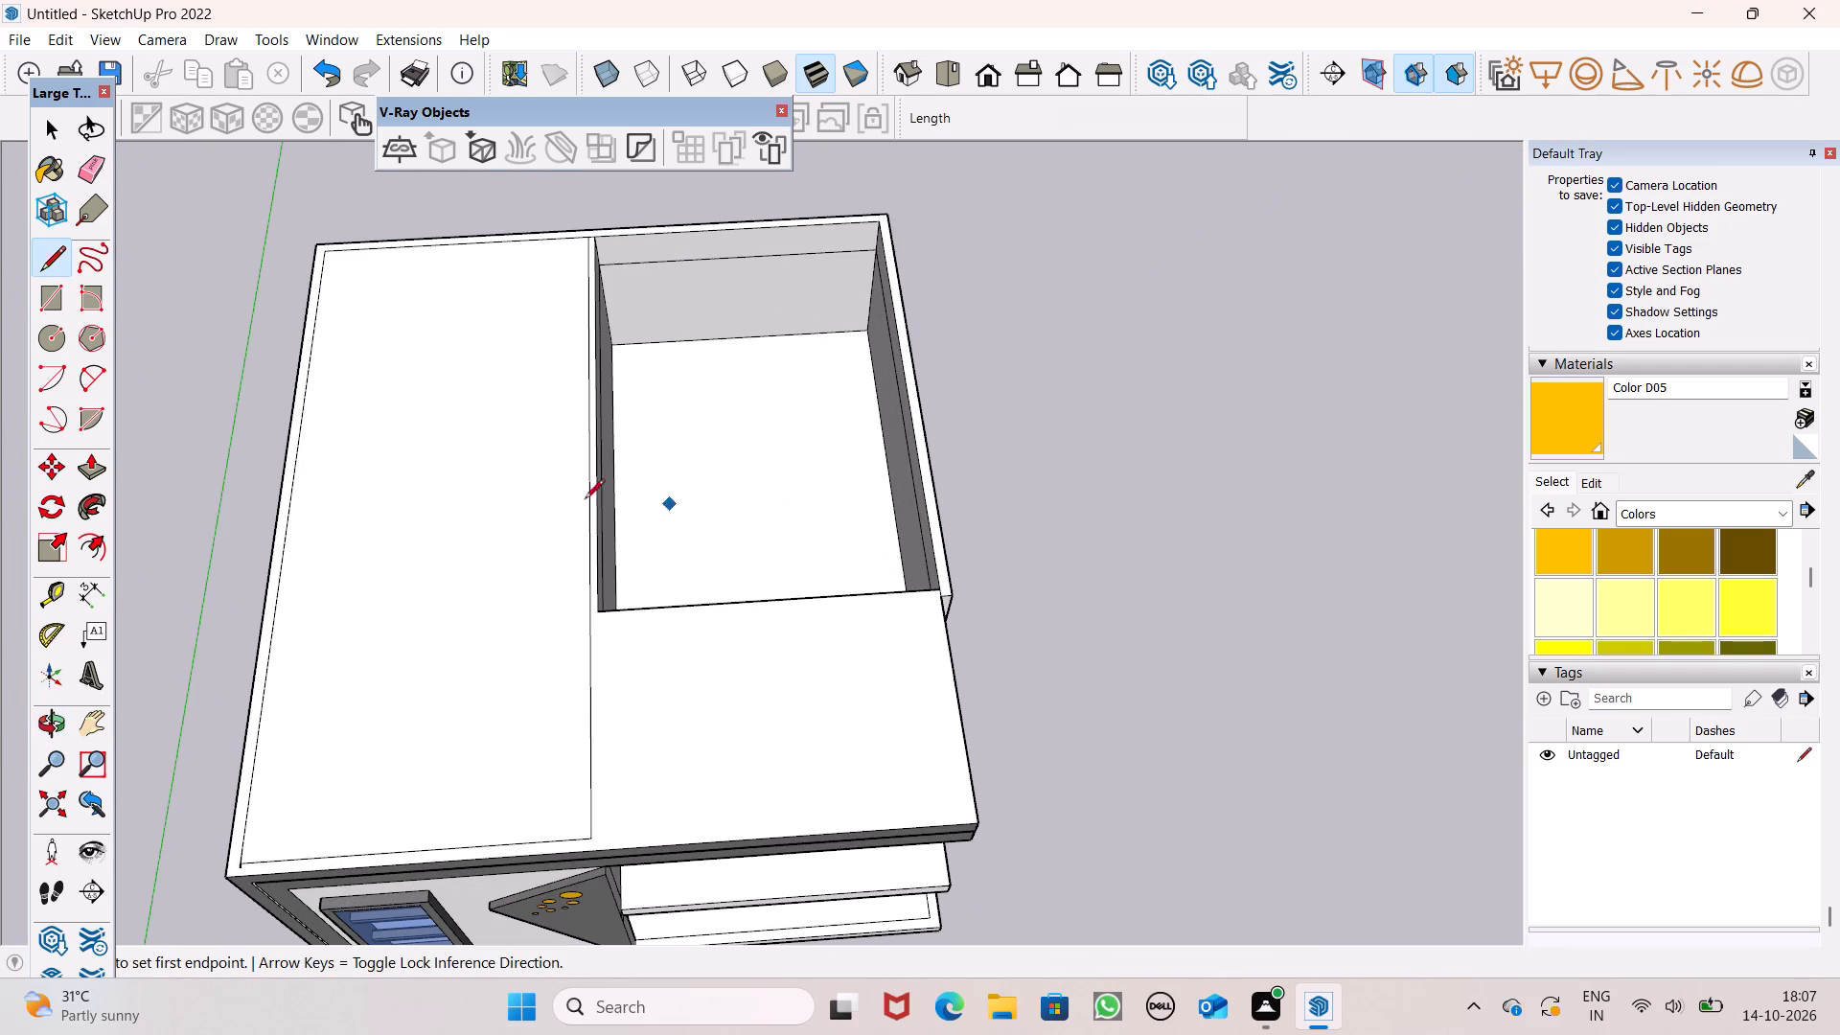
left_click(67, 246)
scroll(382, 283, "down", 3)
scroll(538, 593, "up", 5)
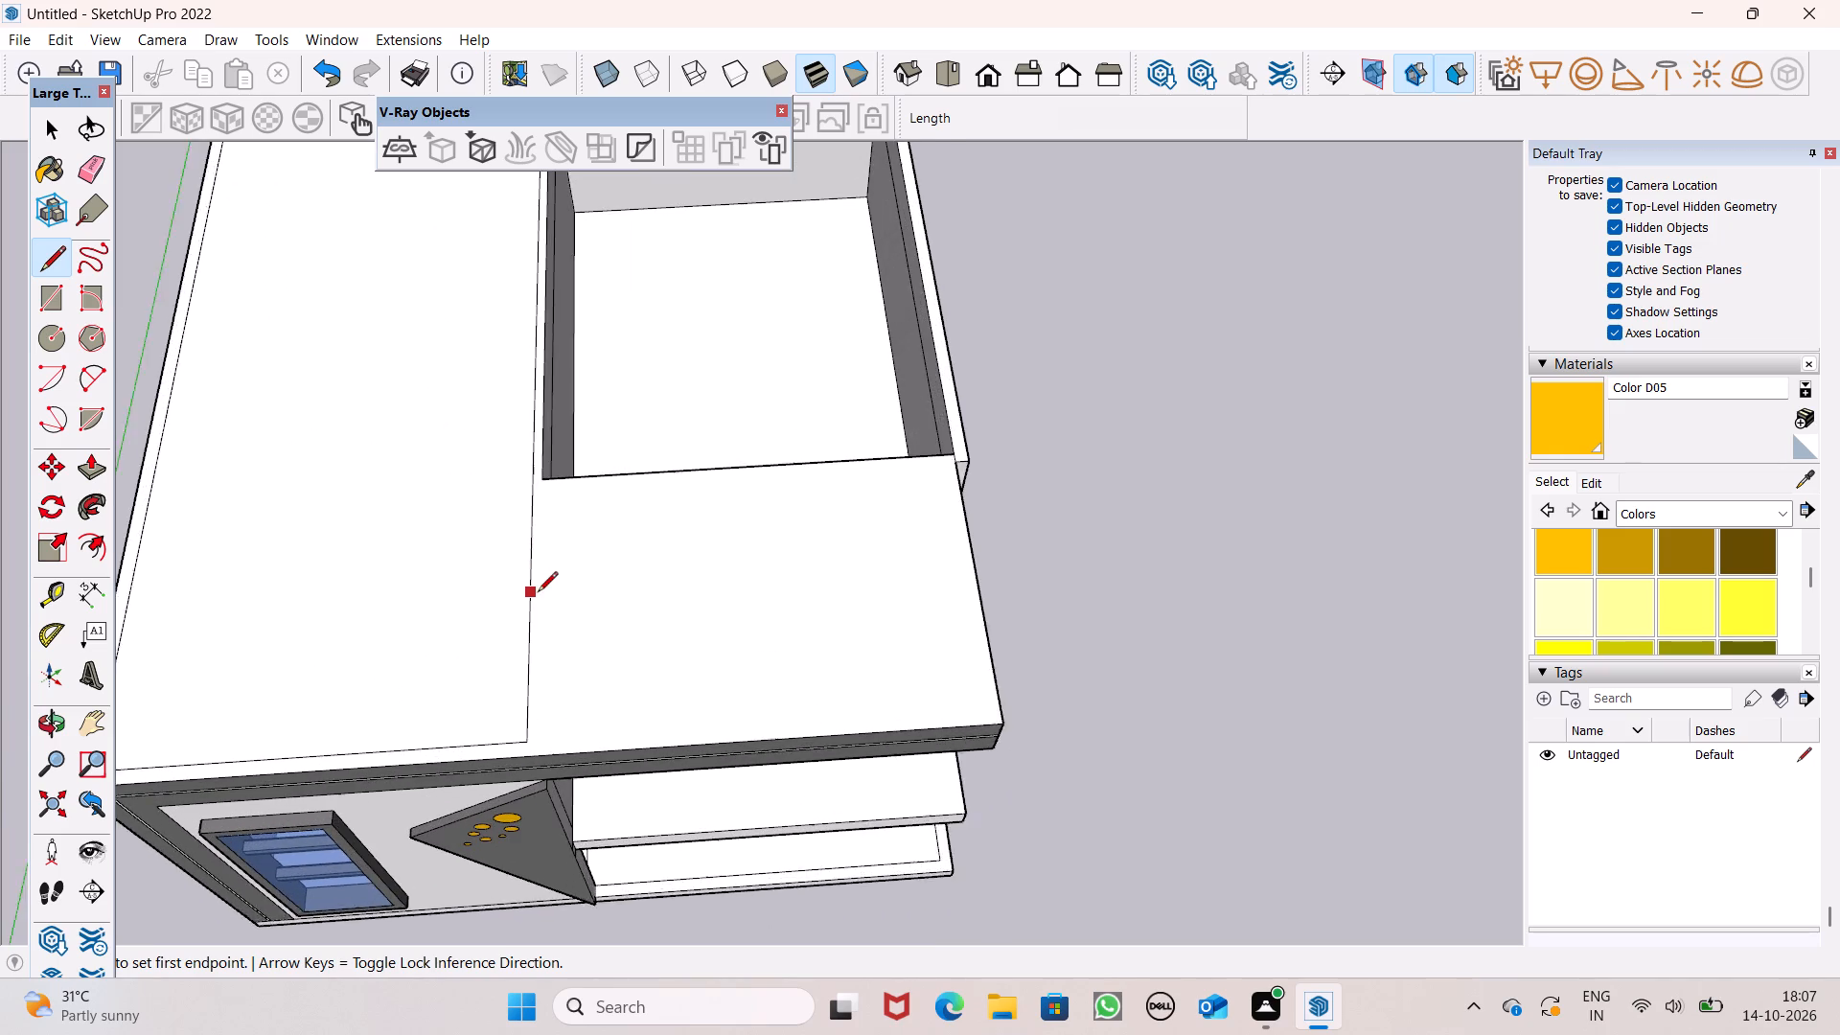
scroll(538, 593, "up", 1)
left_click_drag(519, 764, 538, 764)
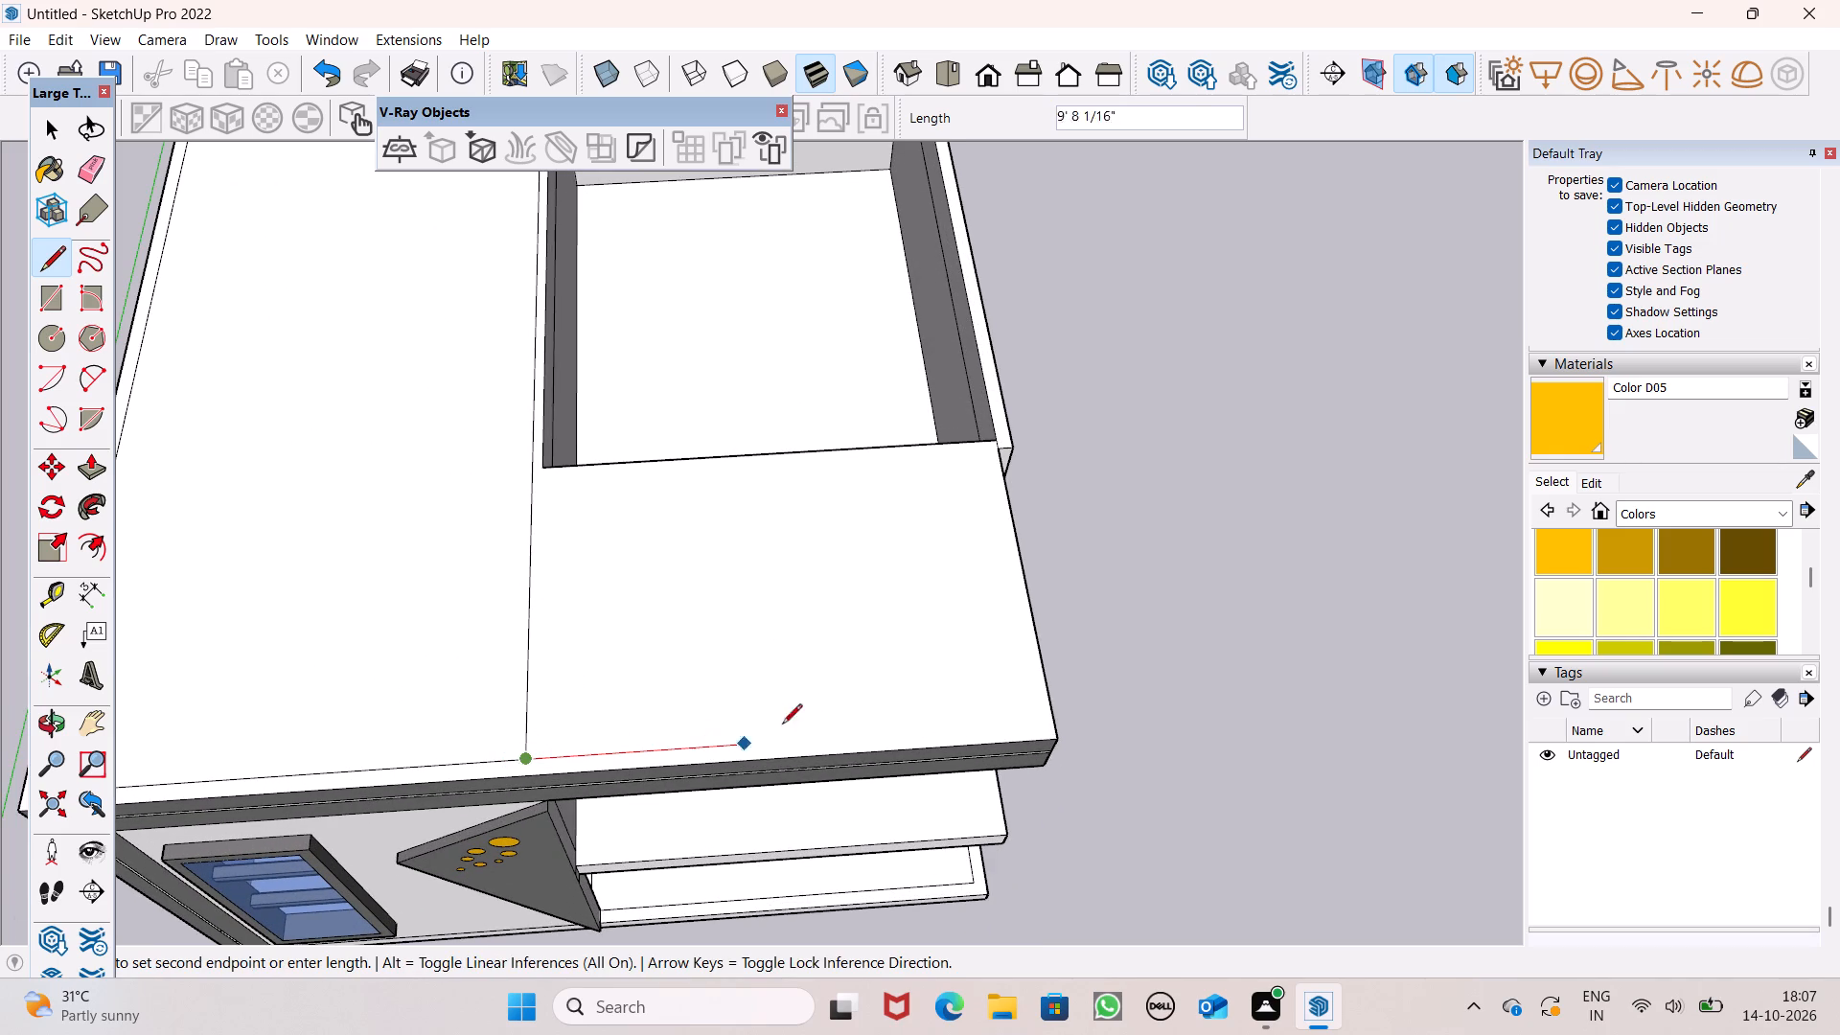
left_click(1034, 718)
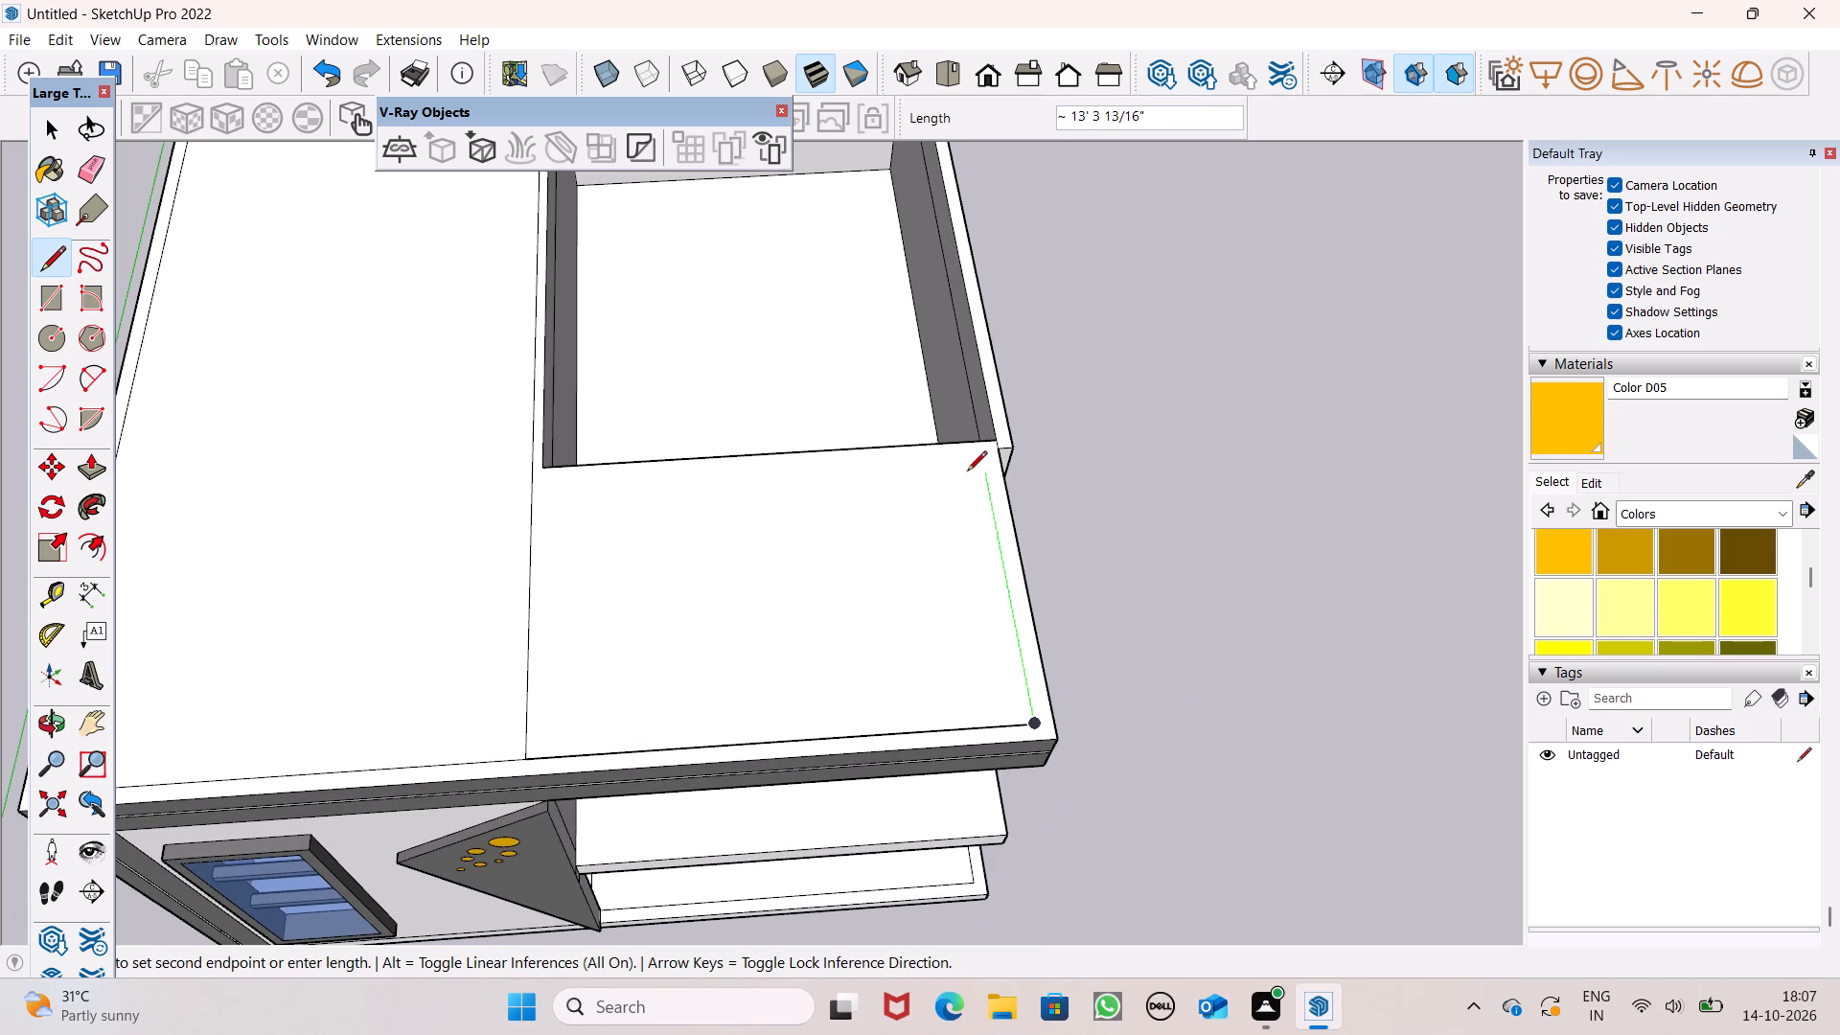
left_click(965, 467)
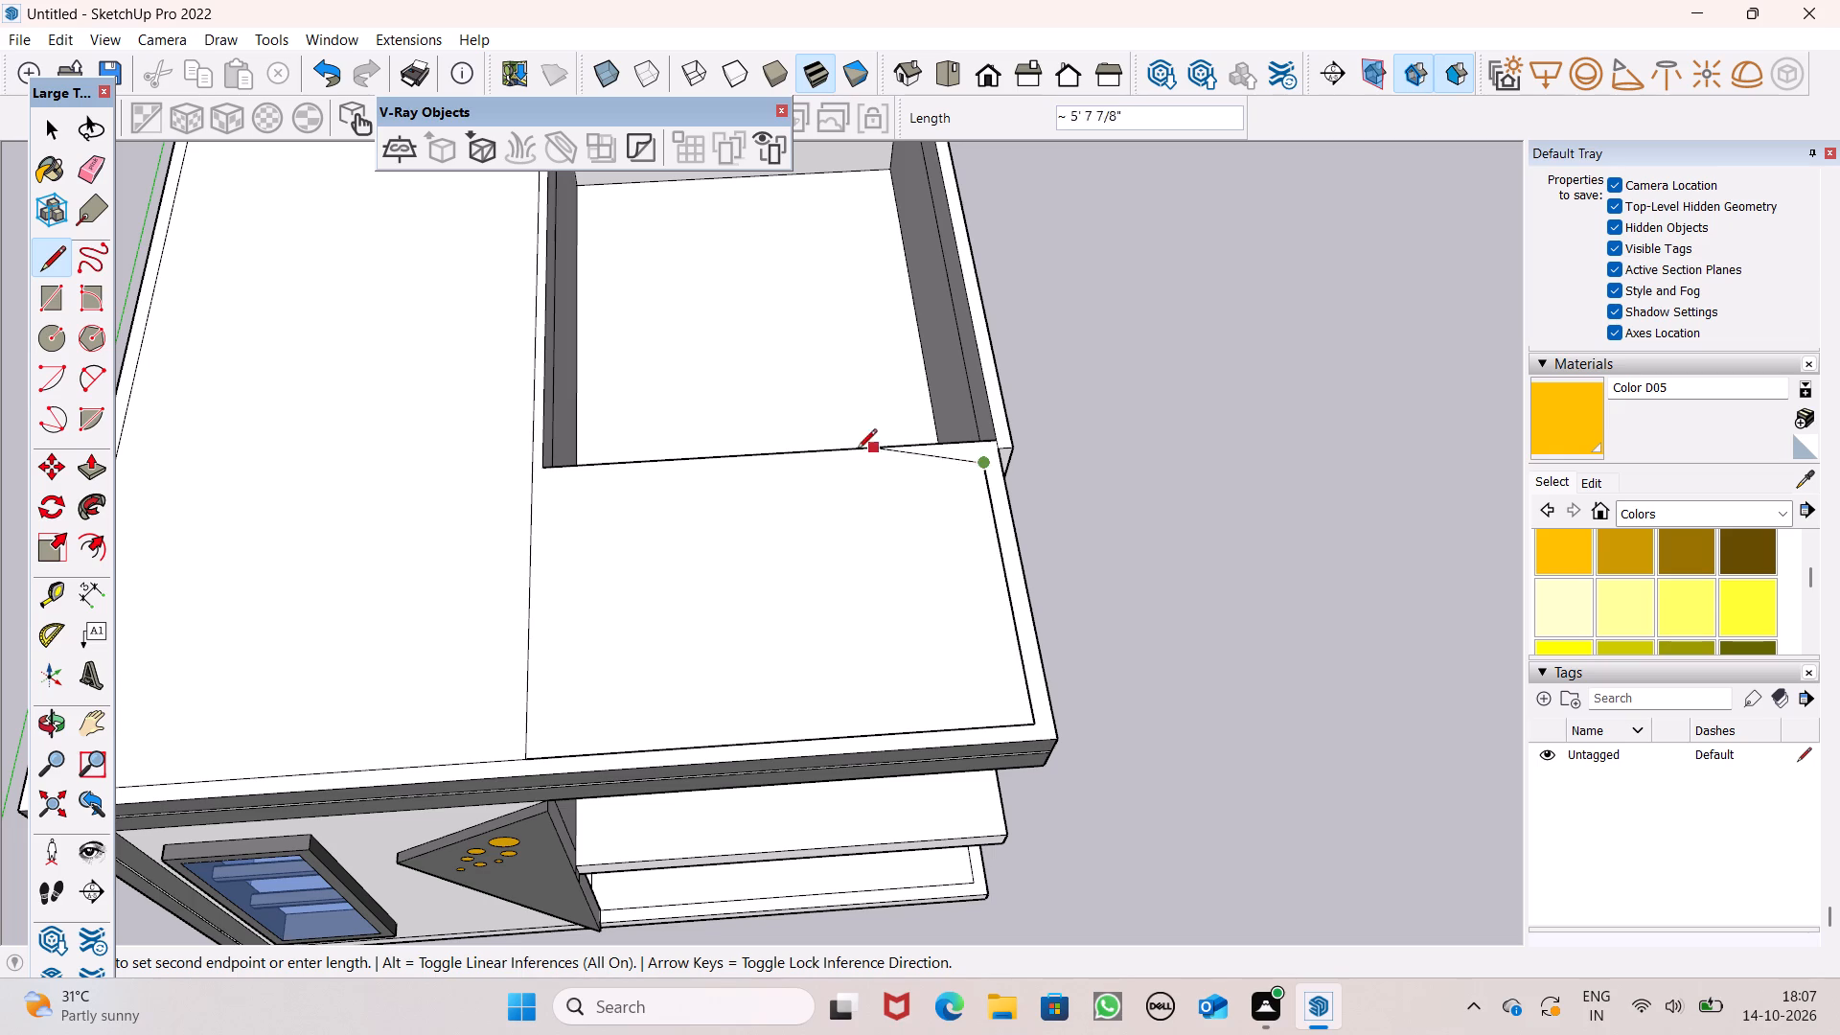
scroll(454, 501, "down", 4)
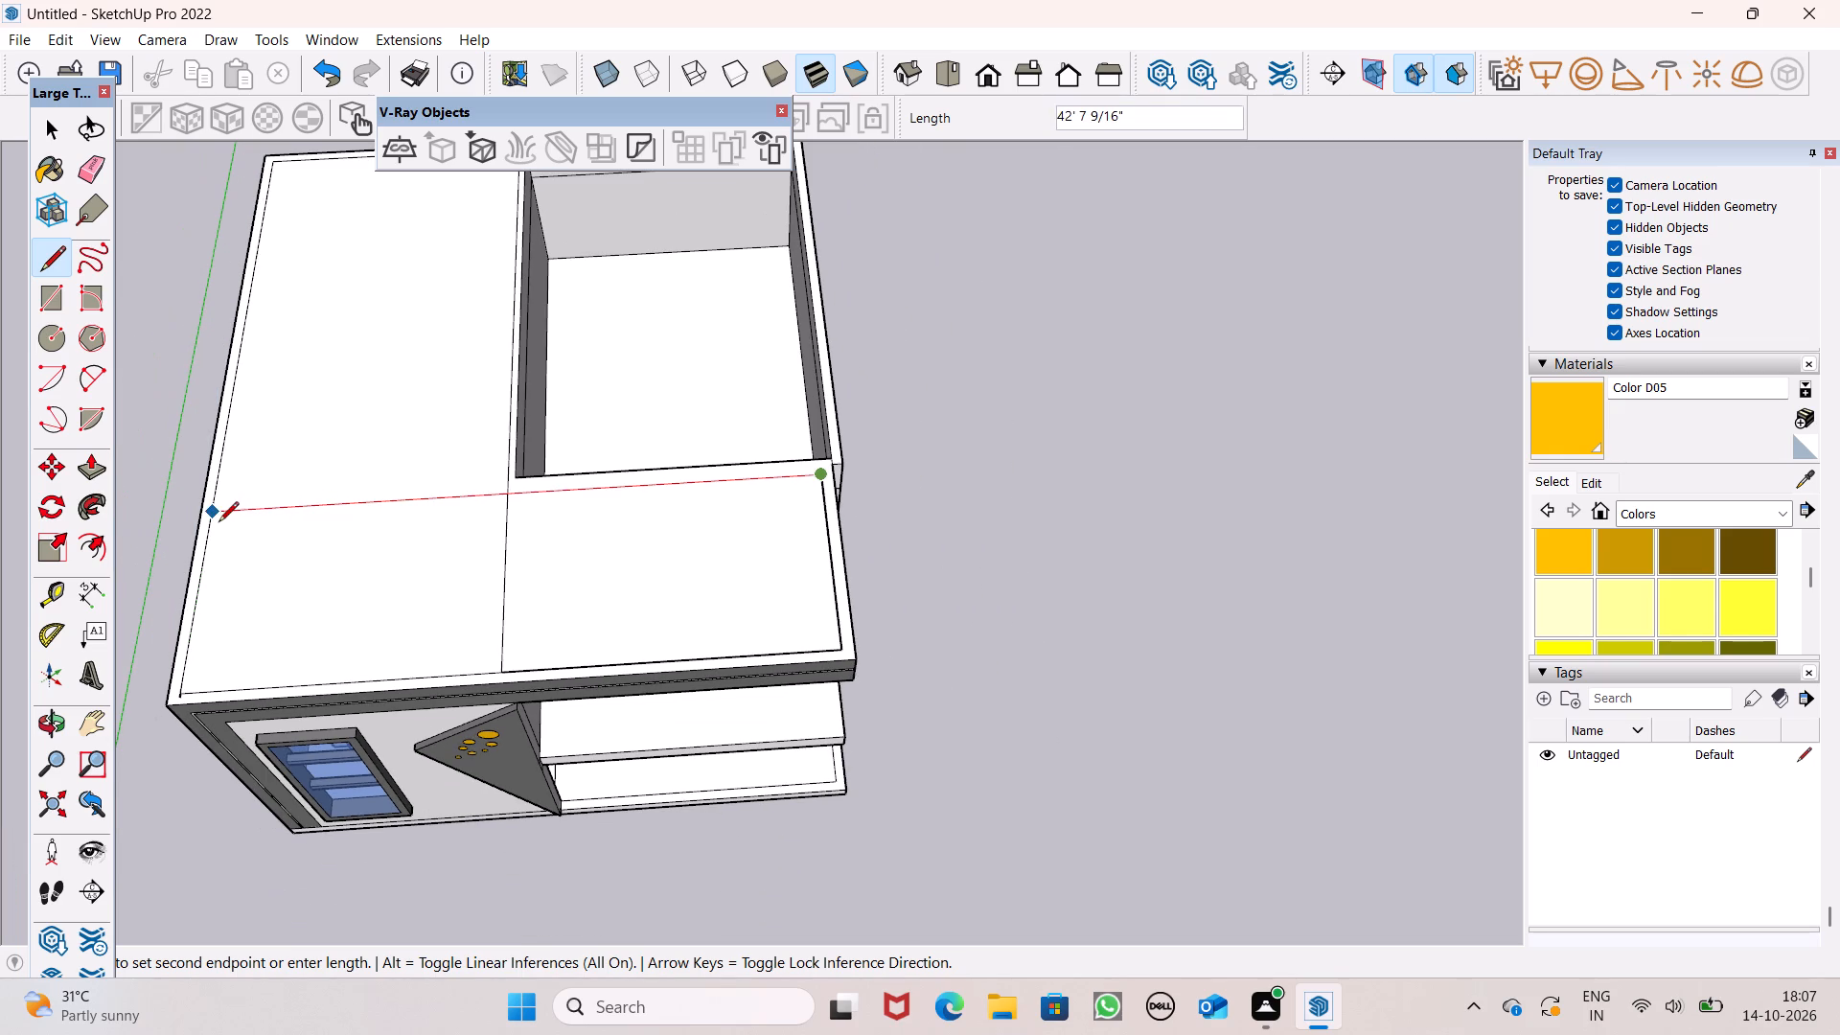
left_click(218, 523)
Erase the line dividing the front roof section and the short stray line at its stair-side front corner.
left_click(76, 176)
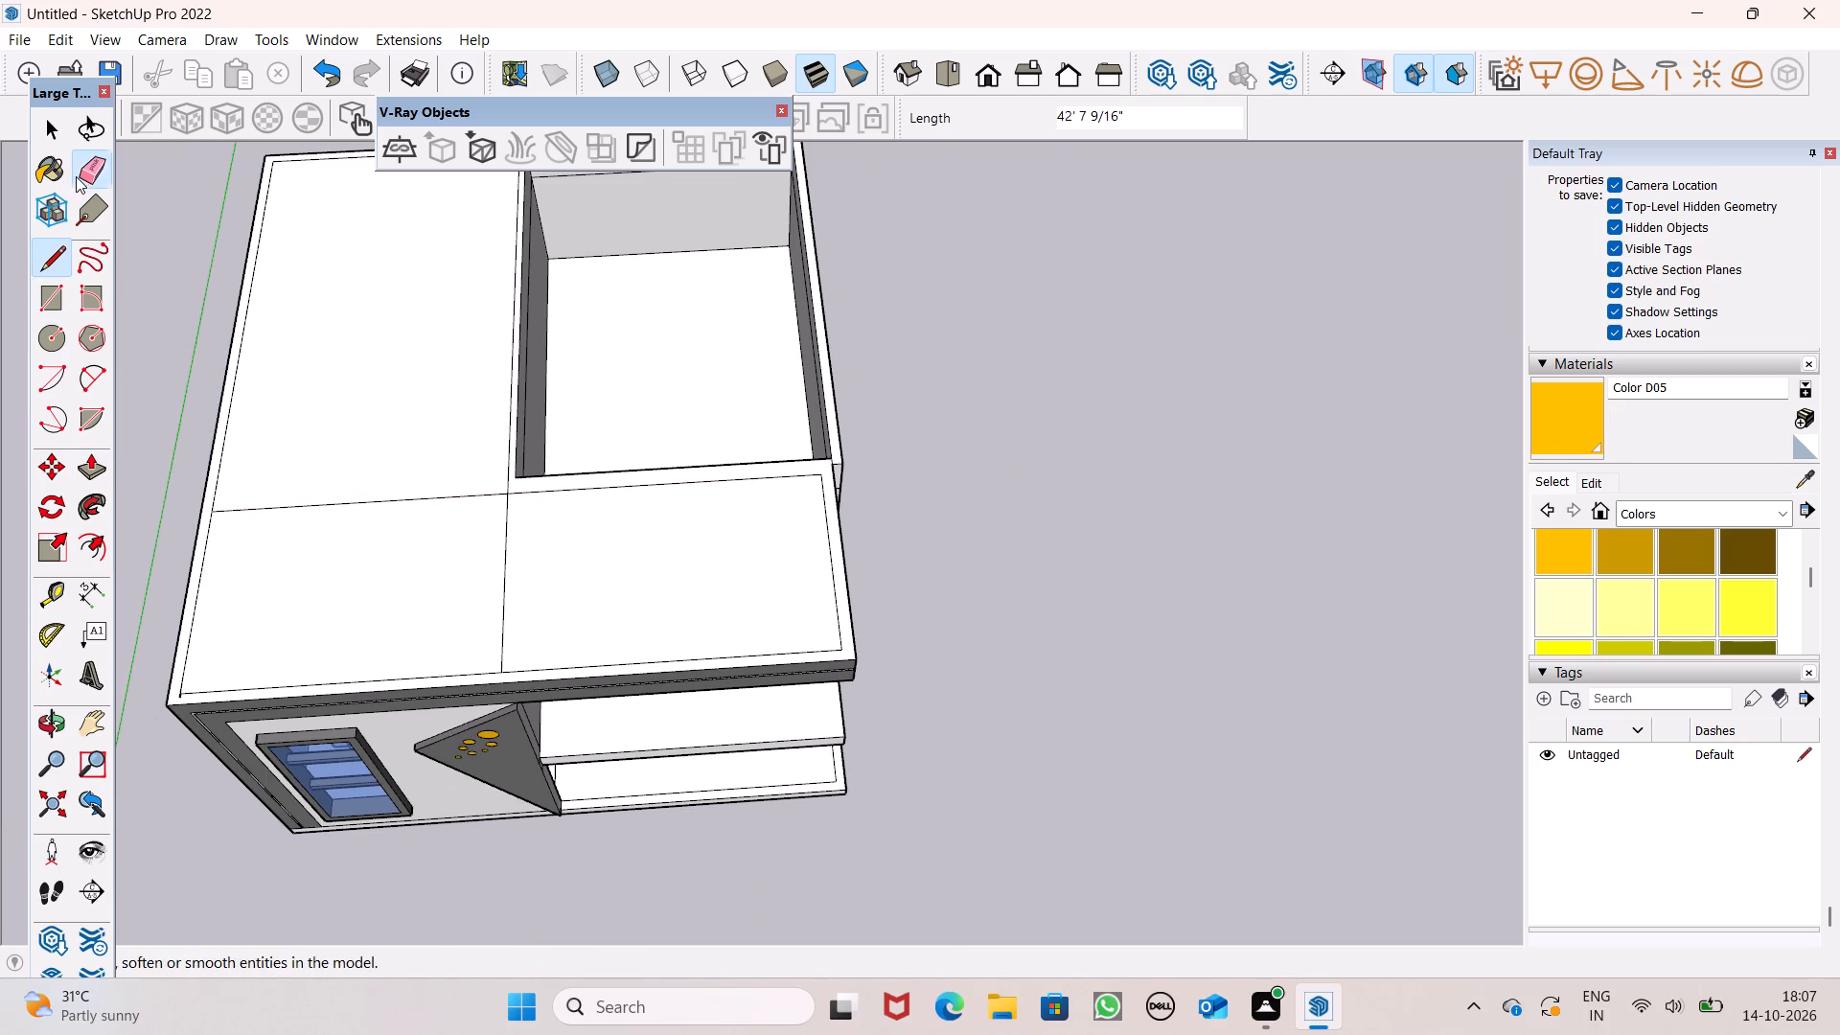
scroll(515, 642, "up", 3)
left_click_drag(496, 619, 519, 608)
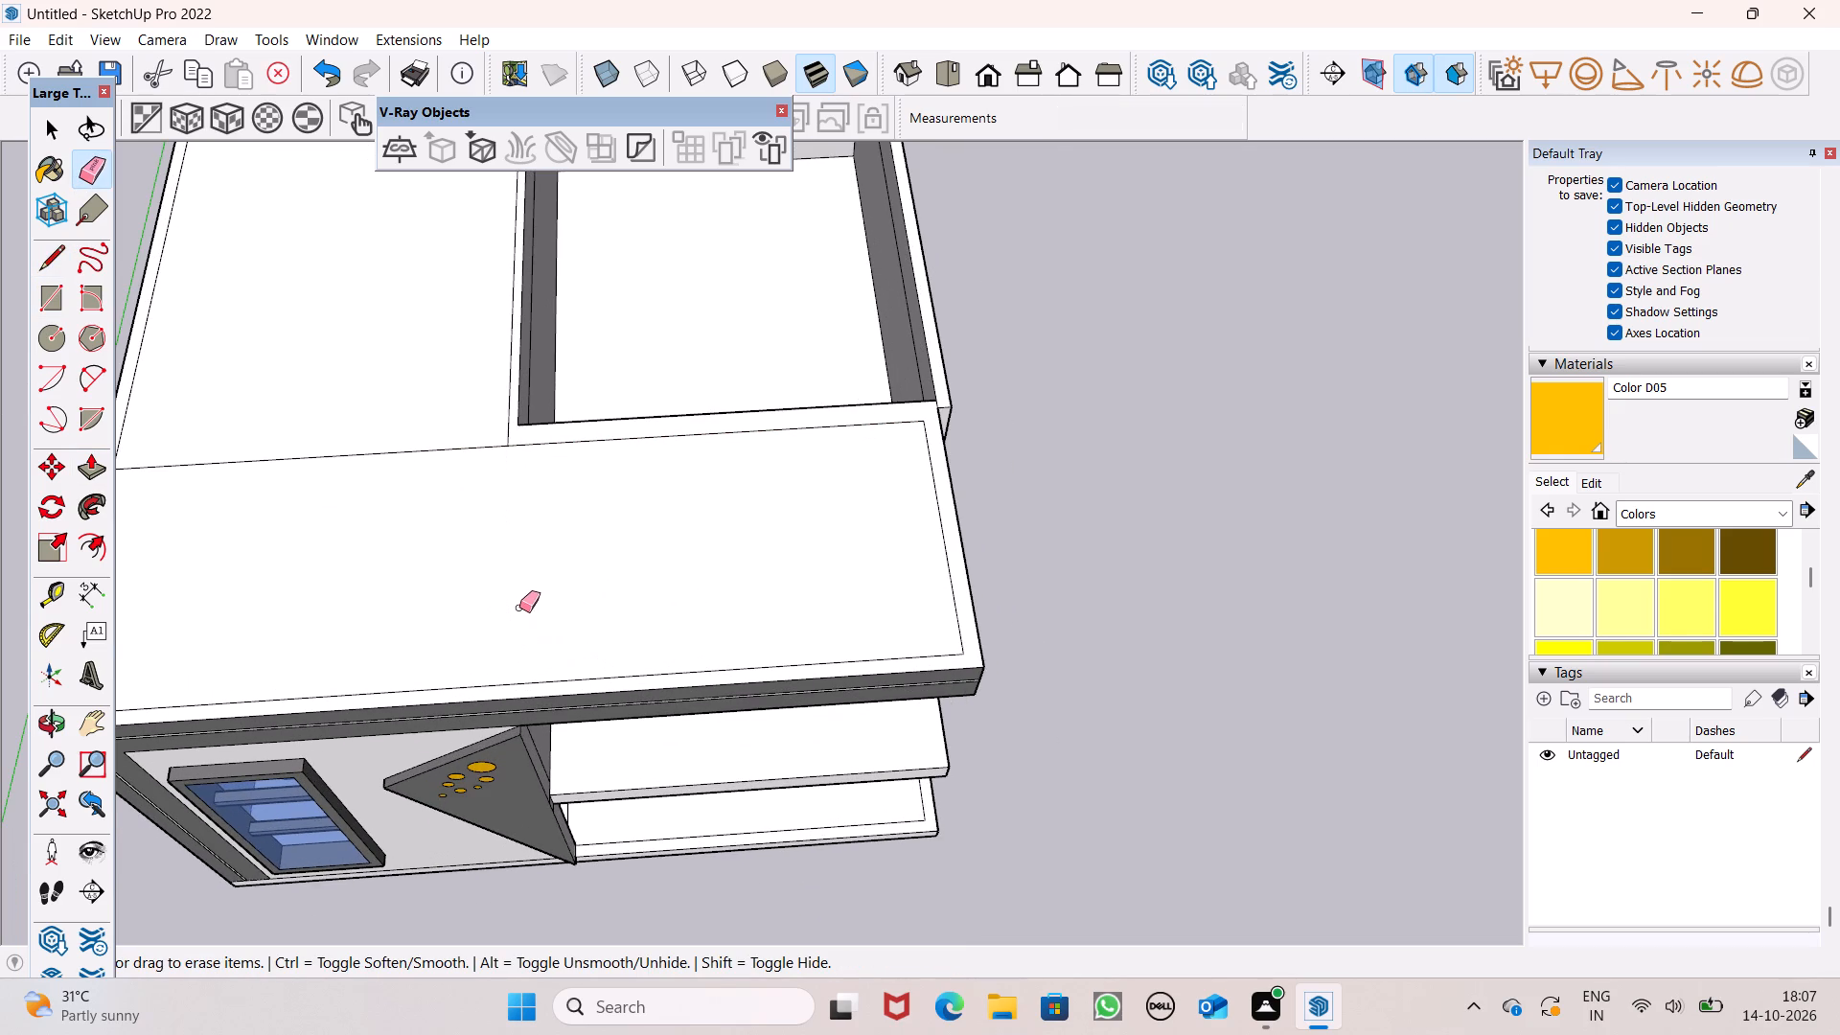
scroll(1022, 385, "down", 3)
scroll(300, 597, "up", 3)
scroll(270, 688, "up", 3)
scroll(306, 609, "up", 2)
scroll(307, 609, "down", 1)
scroll(307, 609, "up", 2)
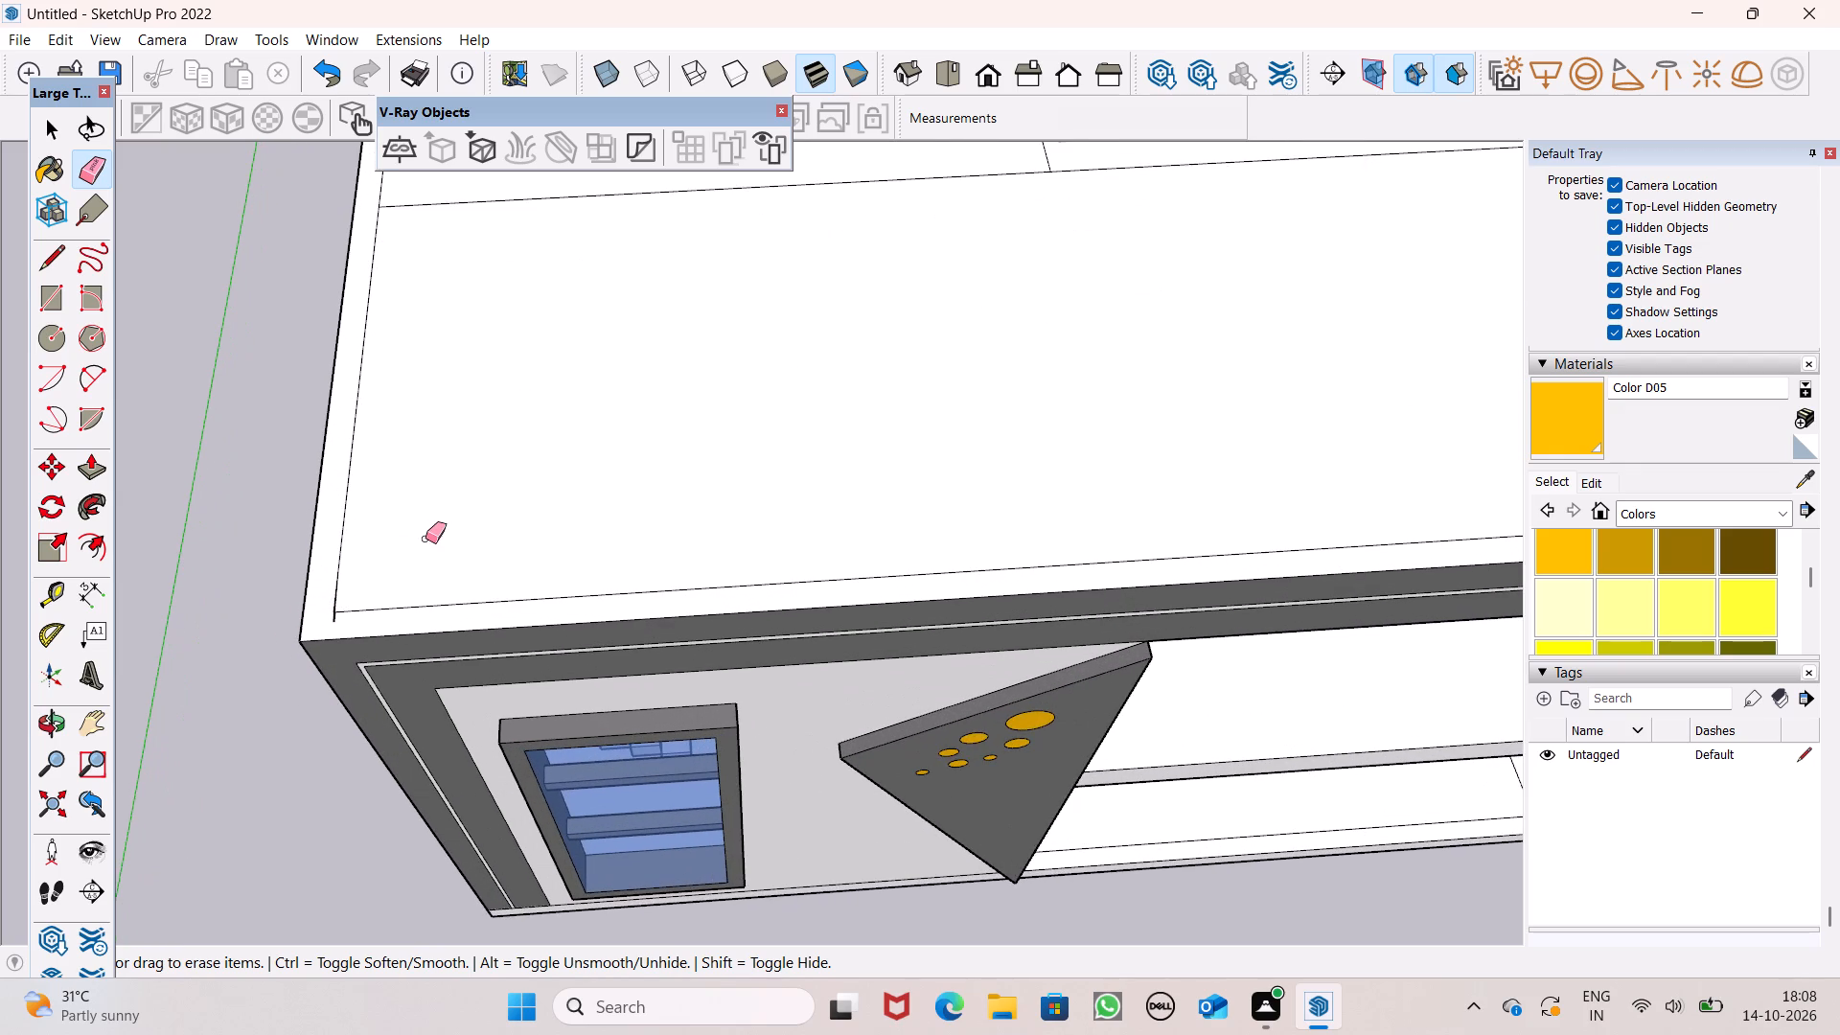
scroll(444, 517, "up", 5)
left_click(255, 698)
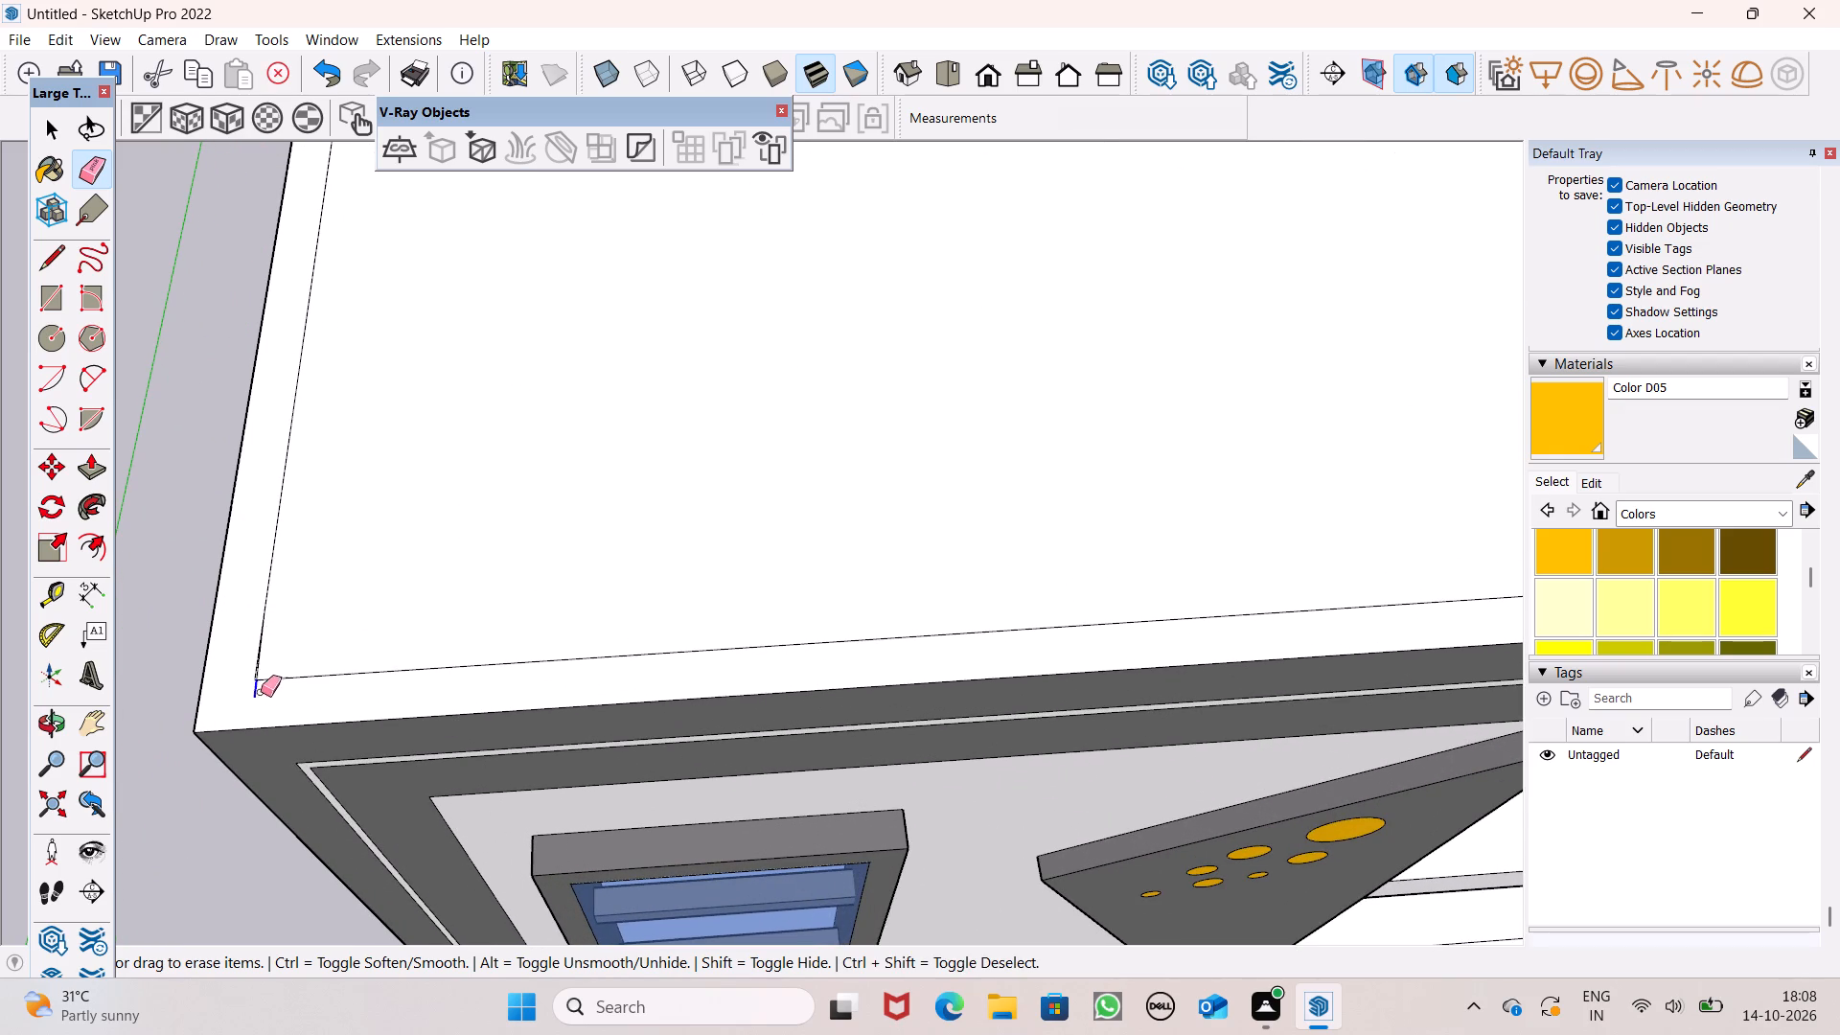
key("space")
scroll(277, 593, "down", 4)
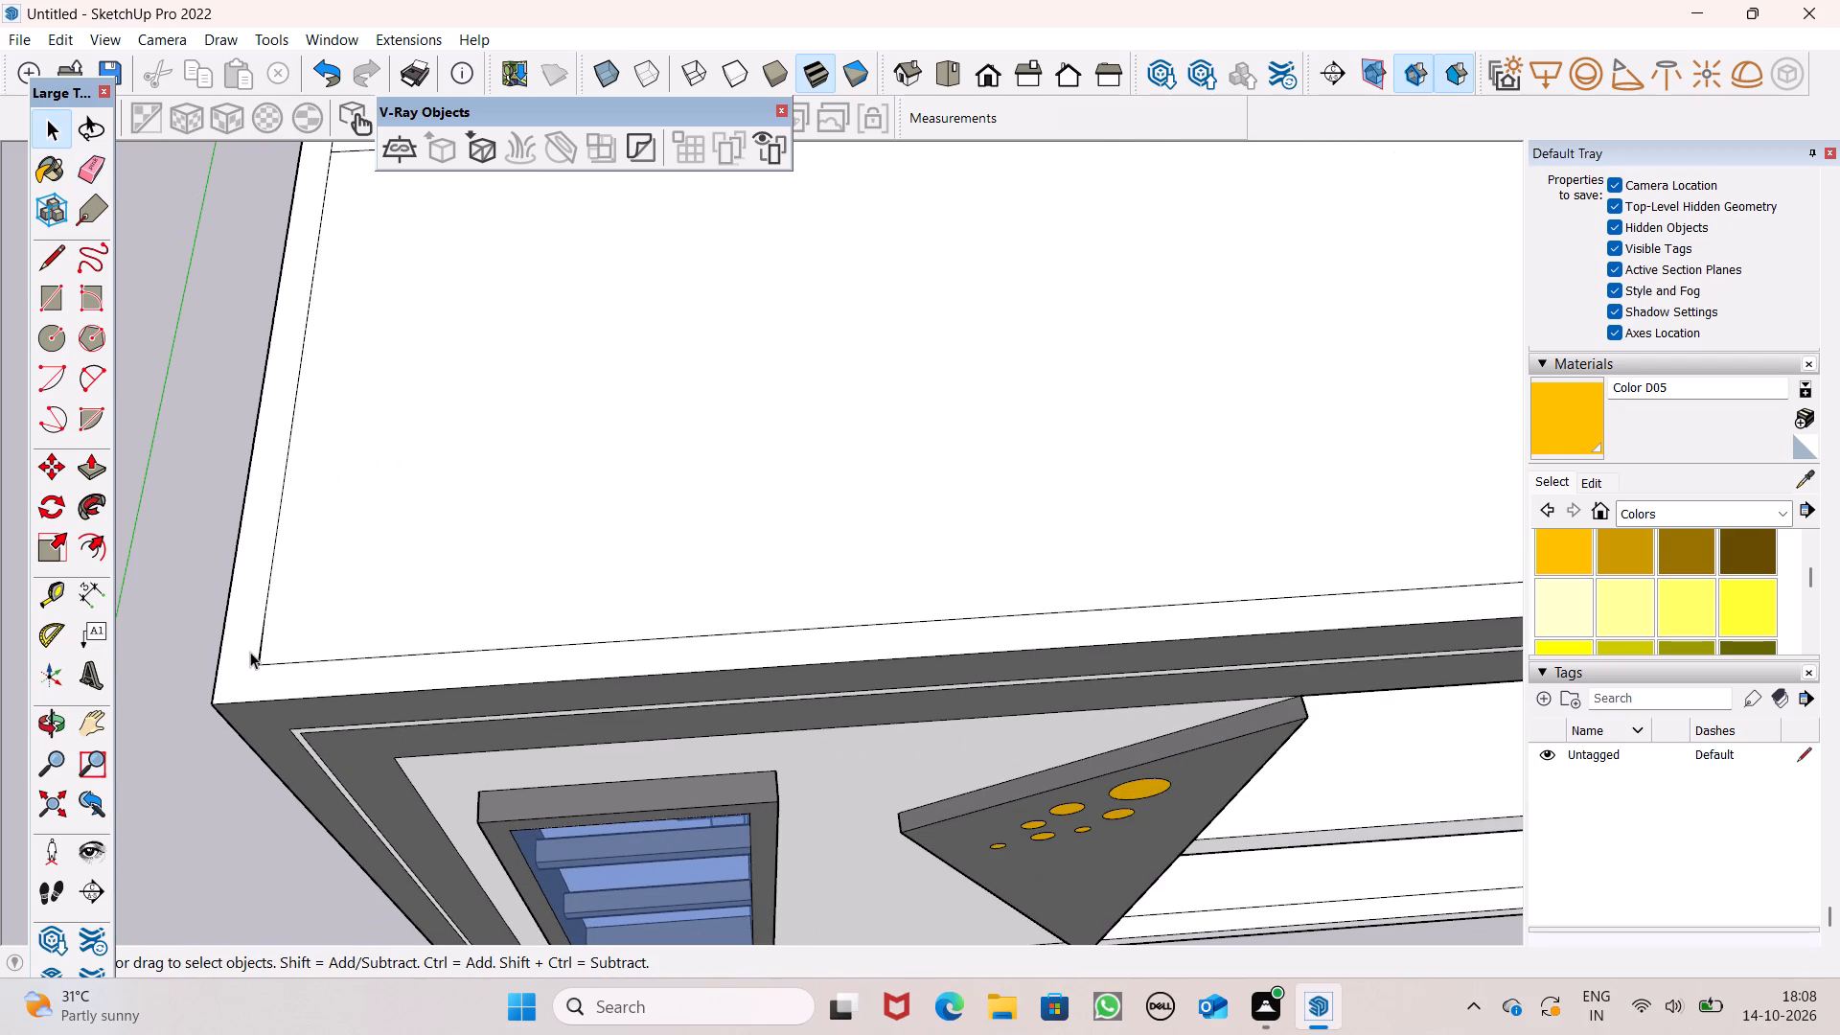
scroll(250, 655, "down", 2)
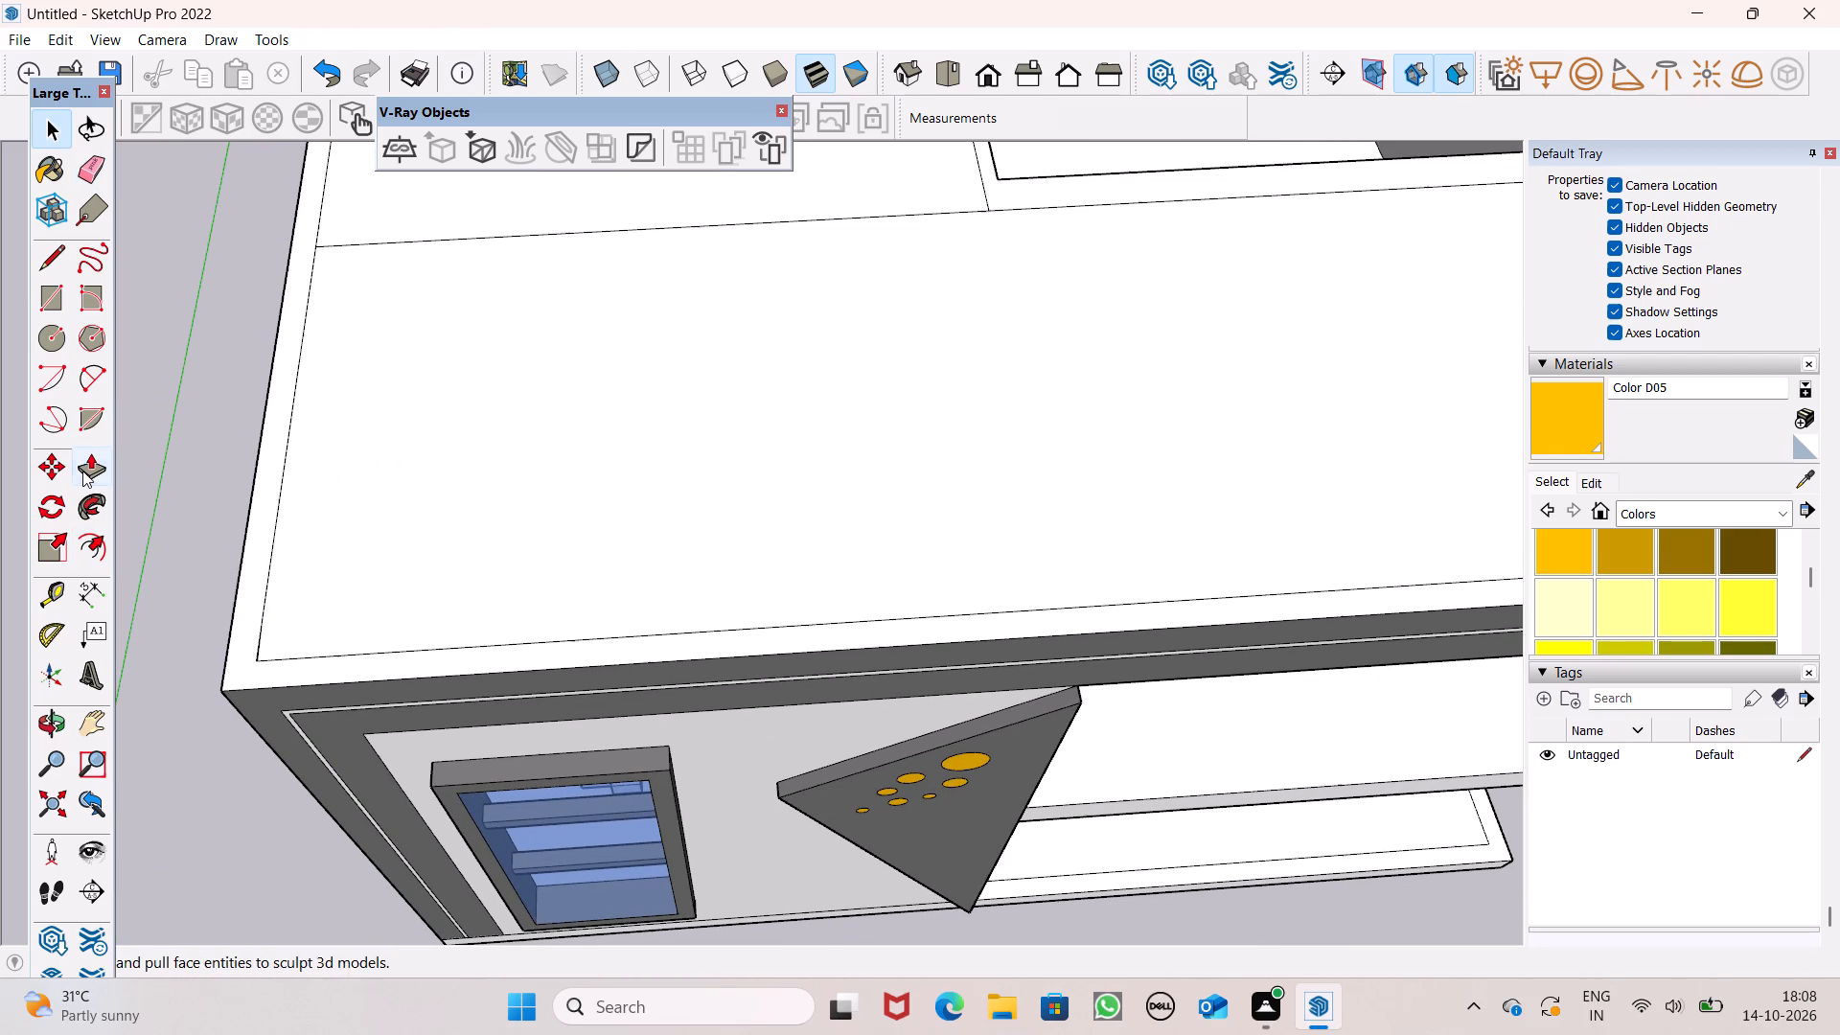
Draw a 9" line across the side border, from the end of the roof's cross line to the outer edge.
left_click(82, 471)
scroll(261, 617, "down", 8)
middle_click_drag(362, 547, 539, 646)
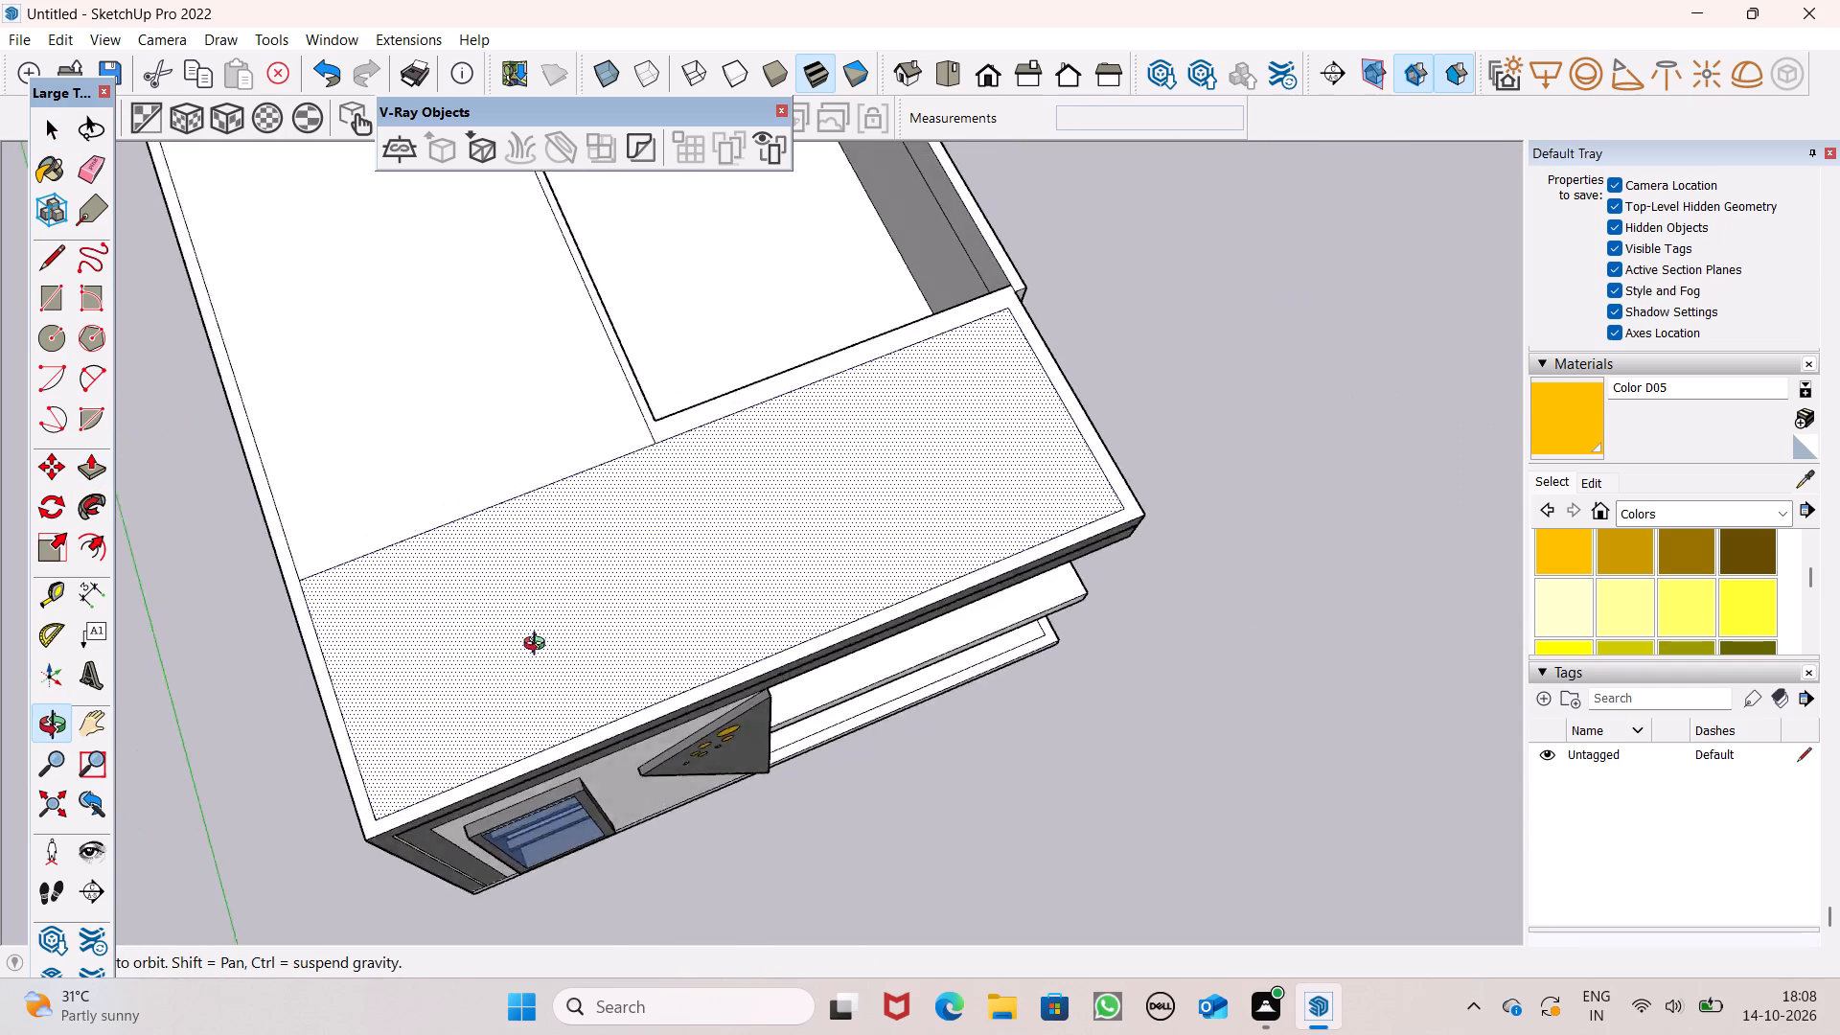
middle_click_drag(539, 646, 386, 729)
scroll(371, 573, "up", 2)
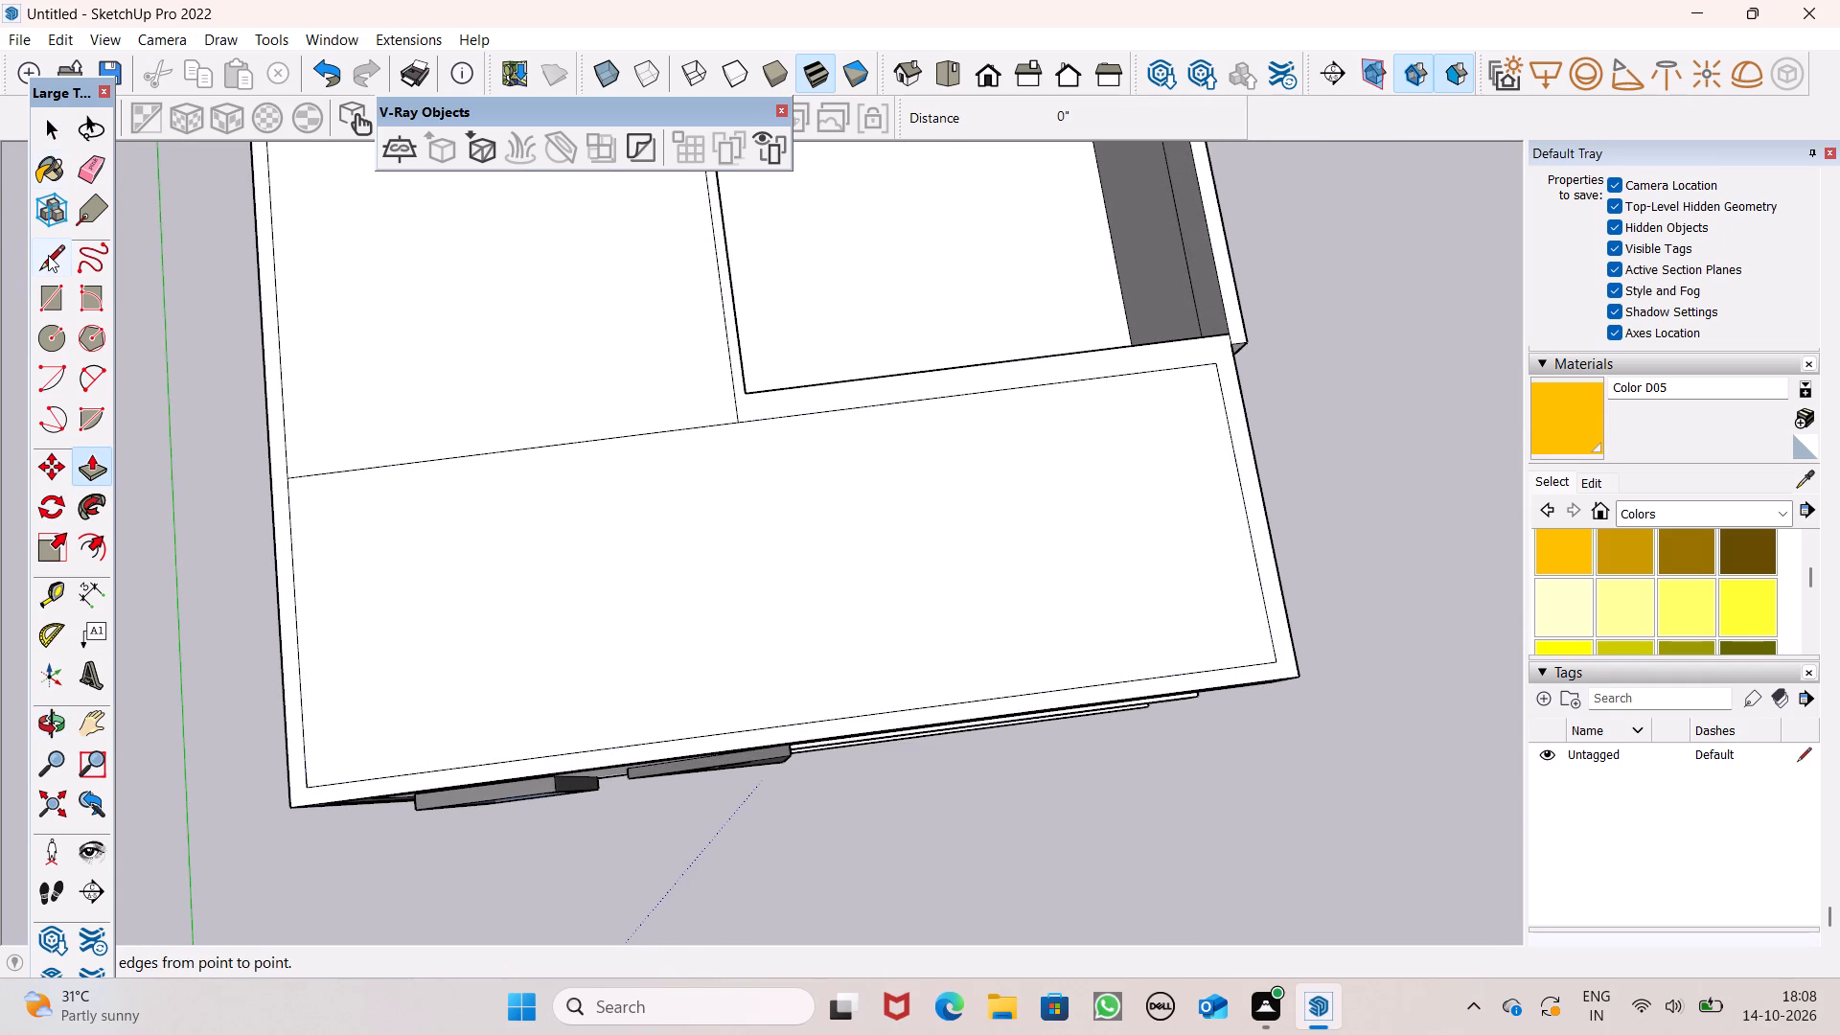
left_click(48, 255)
scroll(279, 476, "up", 5)
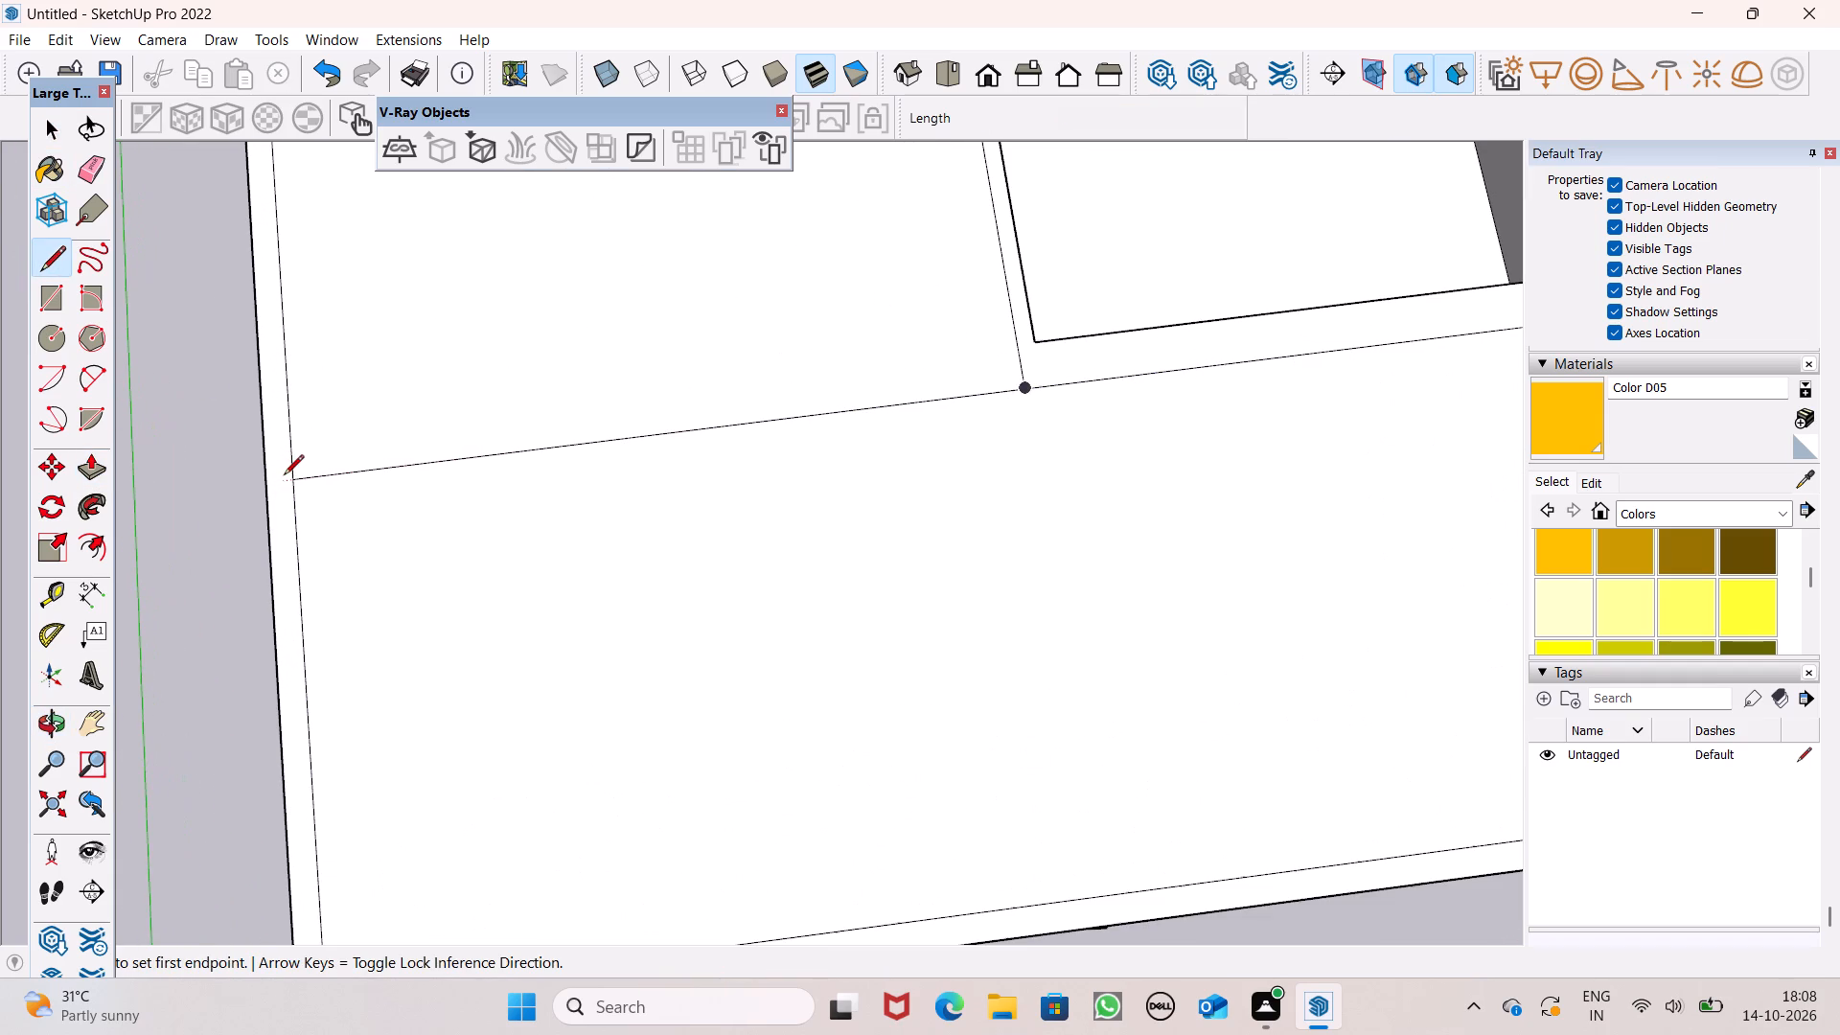
left_click_drag(288, 481, 278, 482)
left_click(265, 482)
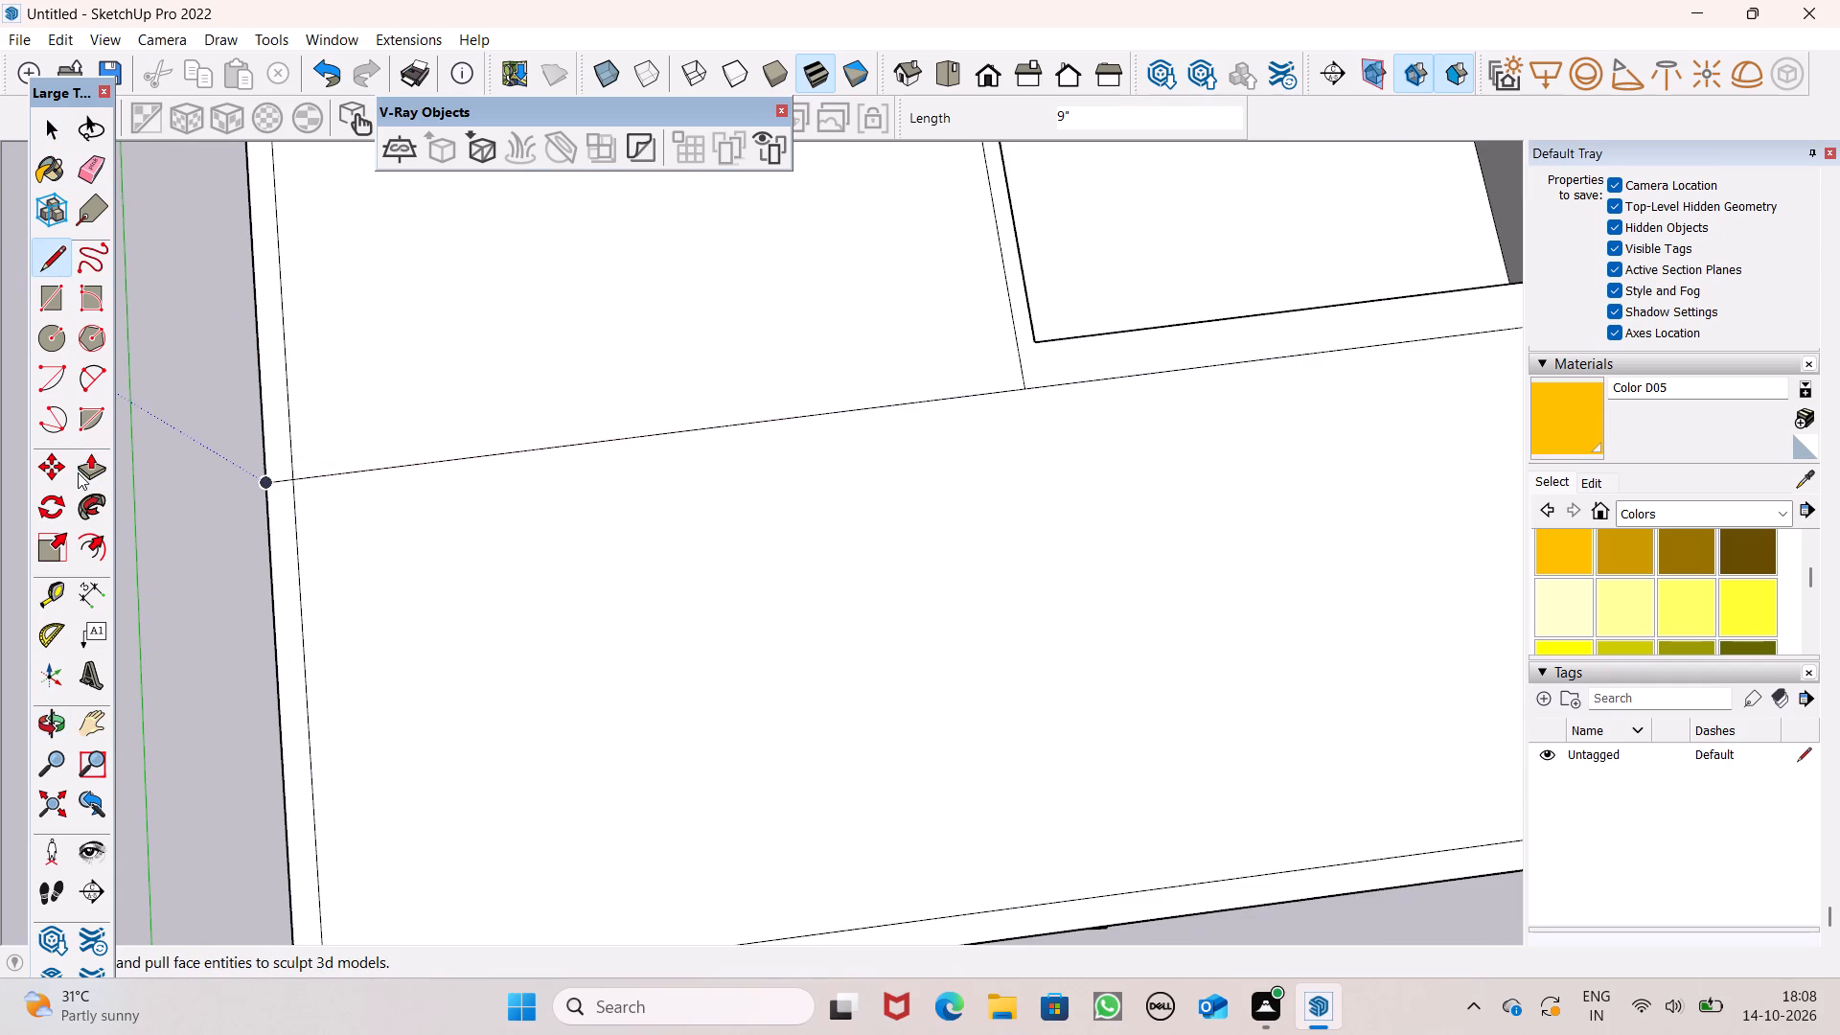
Push/Pull the border face around the roof's front section up 10' as a parapet.
left_click(81, 470)
scroll(378, 331, "down", 5)
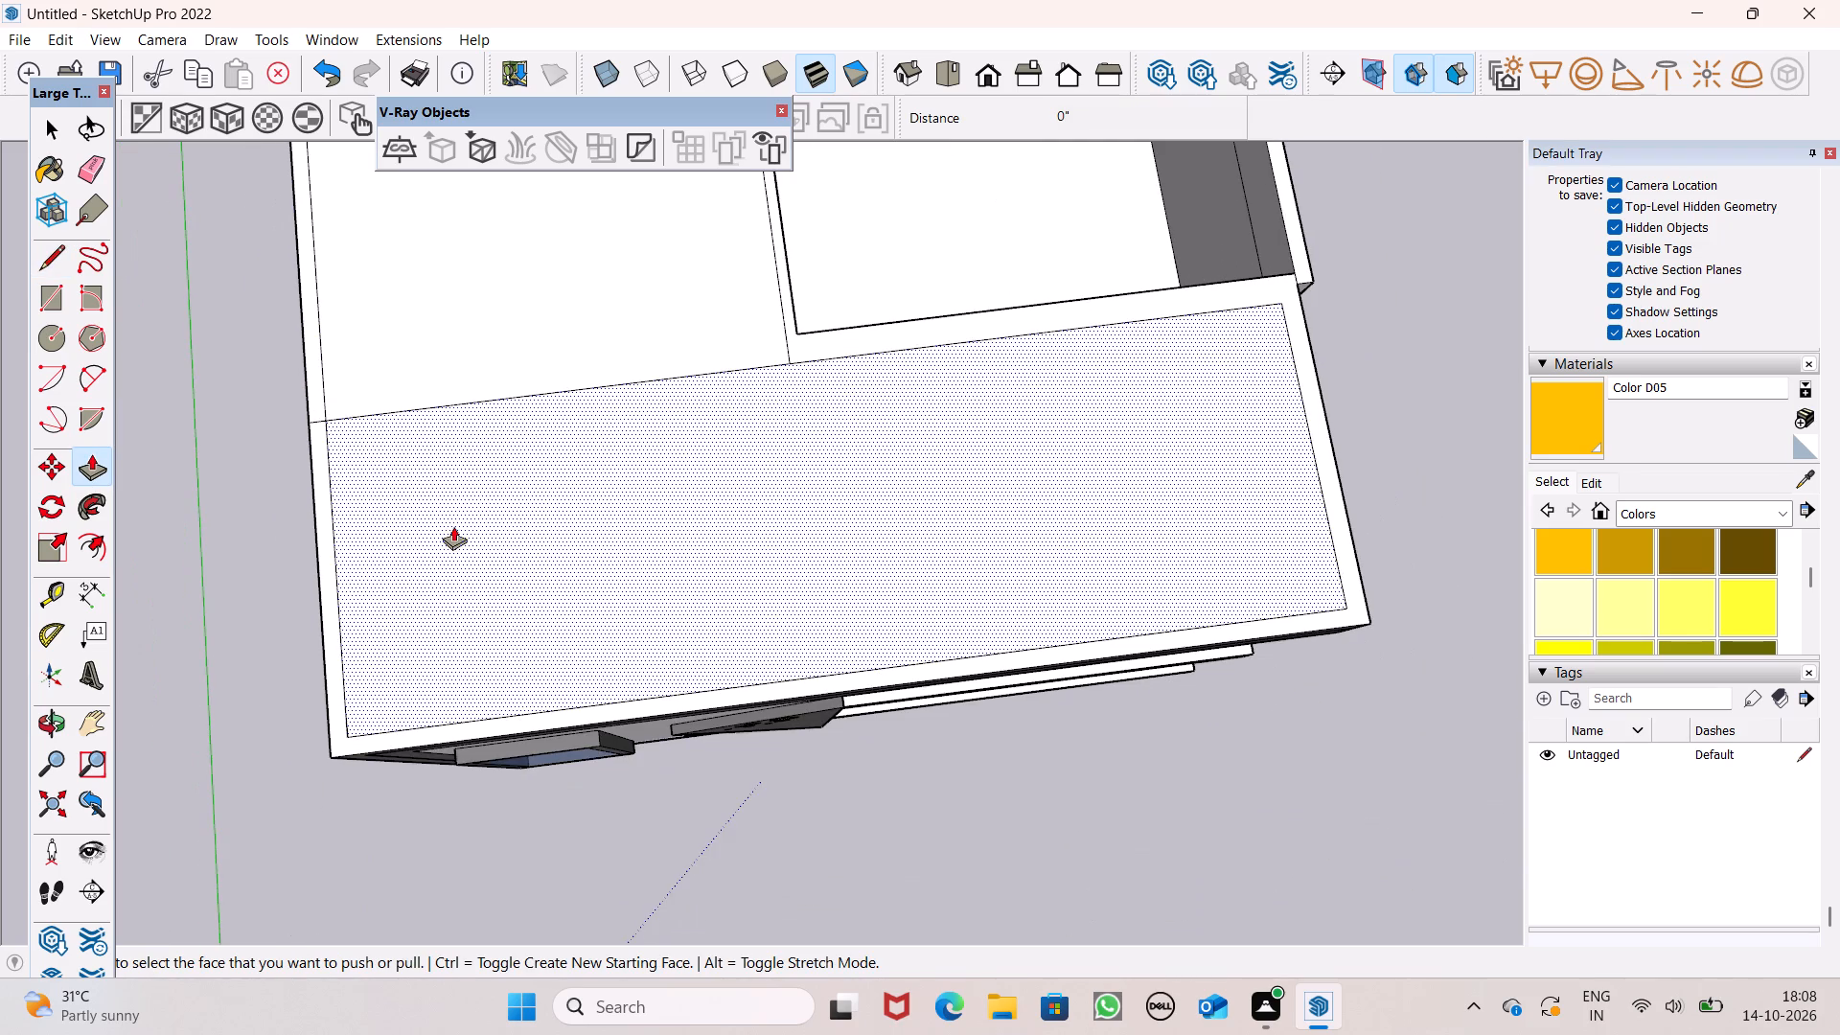
middle_click_drag(453, 532, 478, 435)
scroll(478, 435, "up", 1)
scroll(311, 719, "up", 6)
middle_click_drag(322, 754, 340, 628)
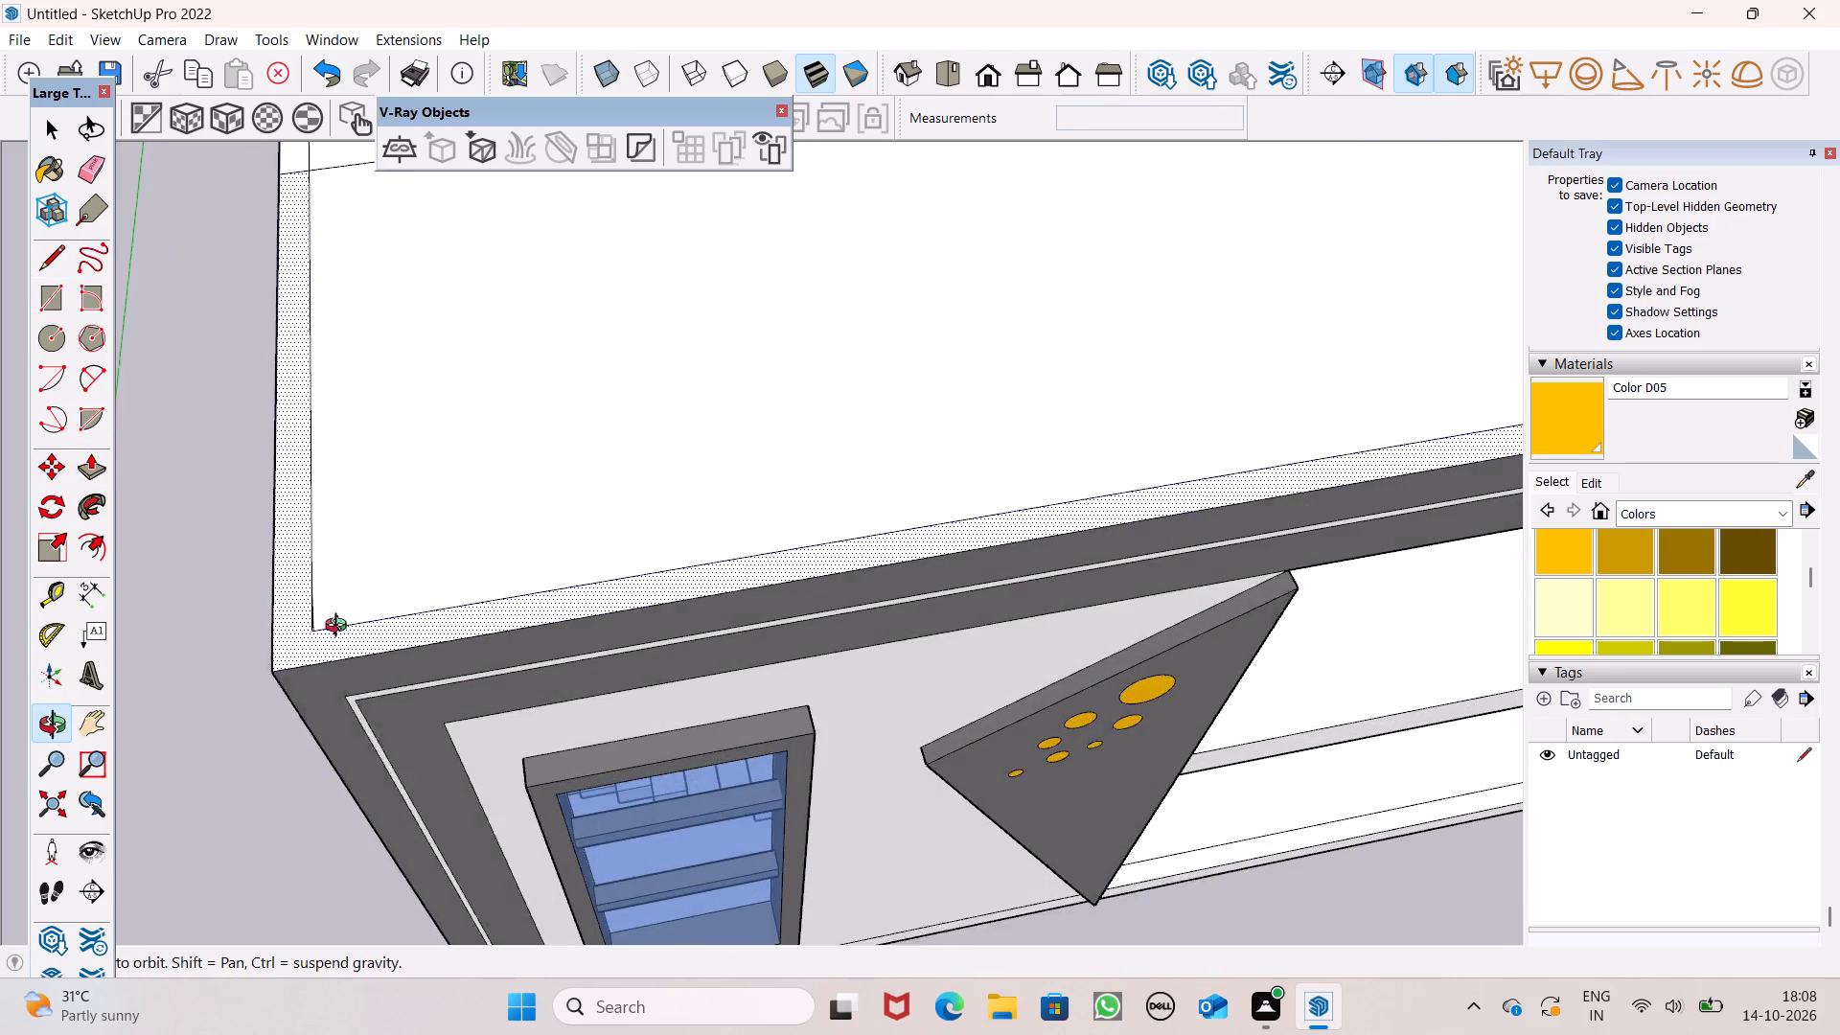
middle_click_drag(340, 628, 344, 618)
left_click_drag(300, 622, 288, 558)
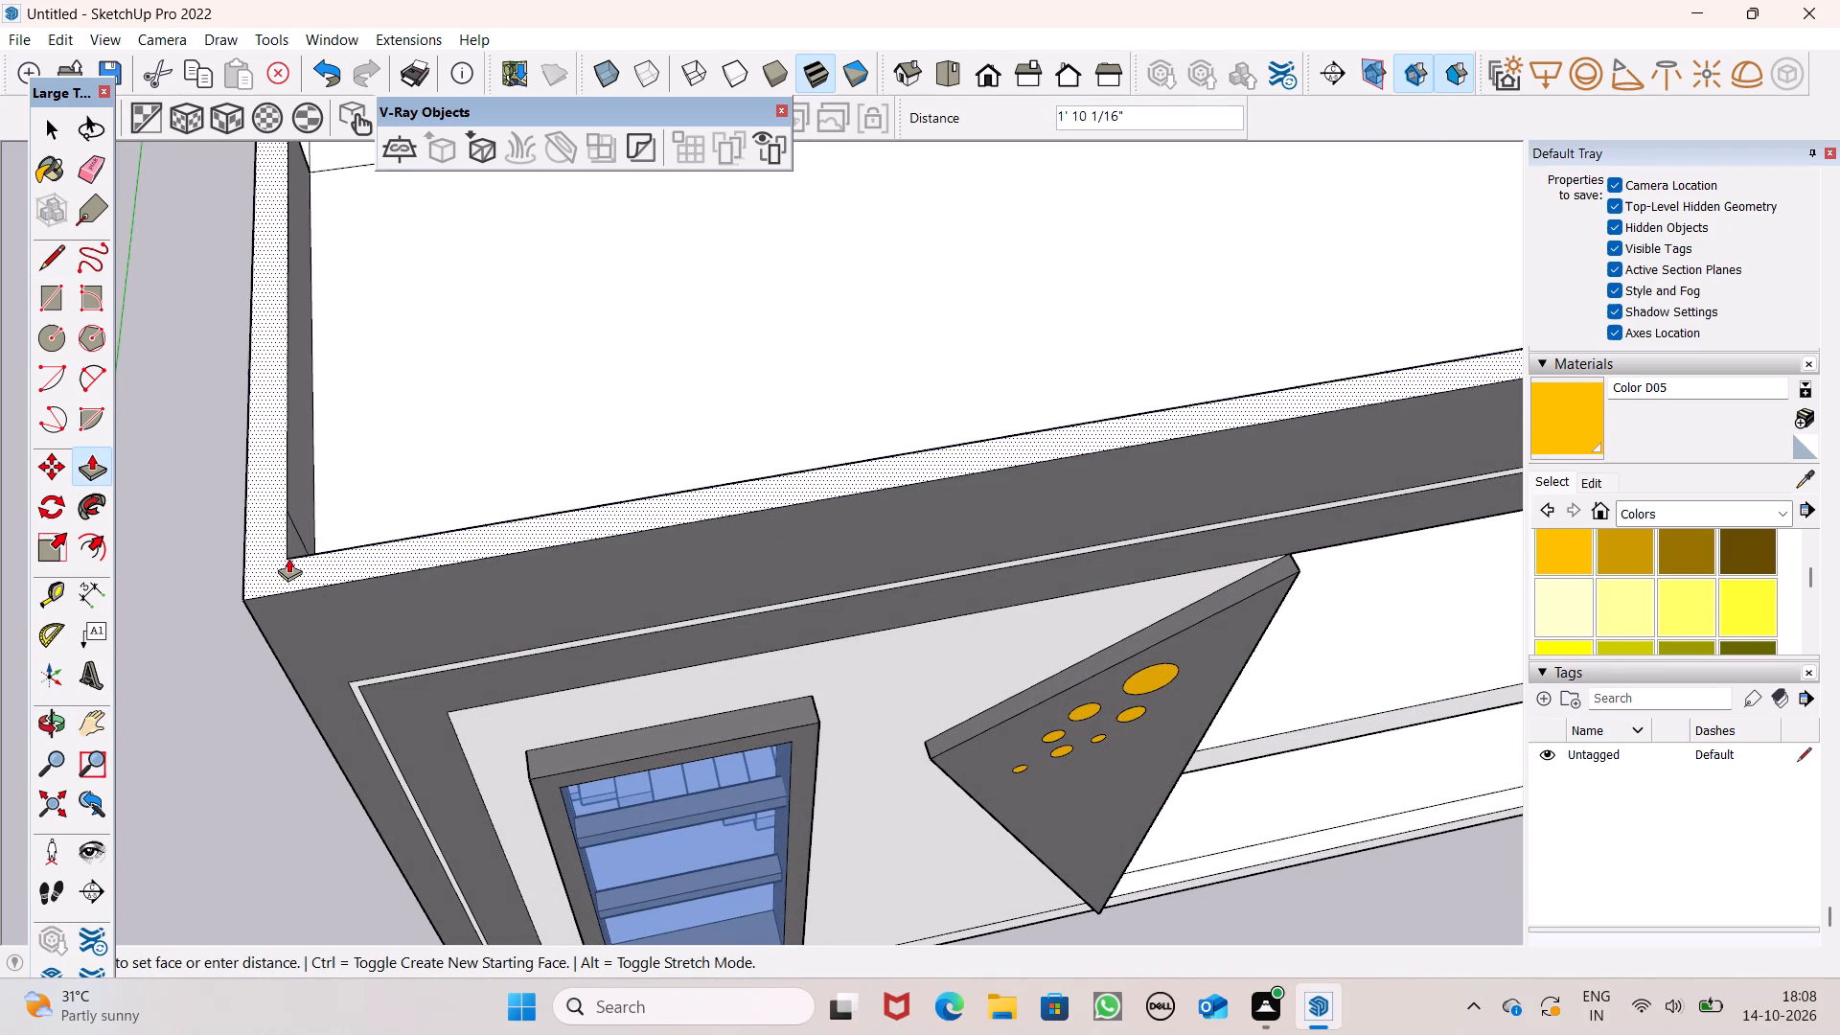
left_click_drag(288, 558, 267, 438)
type("10'")
key("Return")
scroll(325, 540, "down", 7)
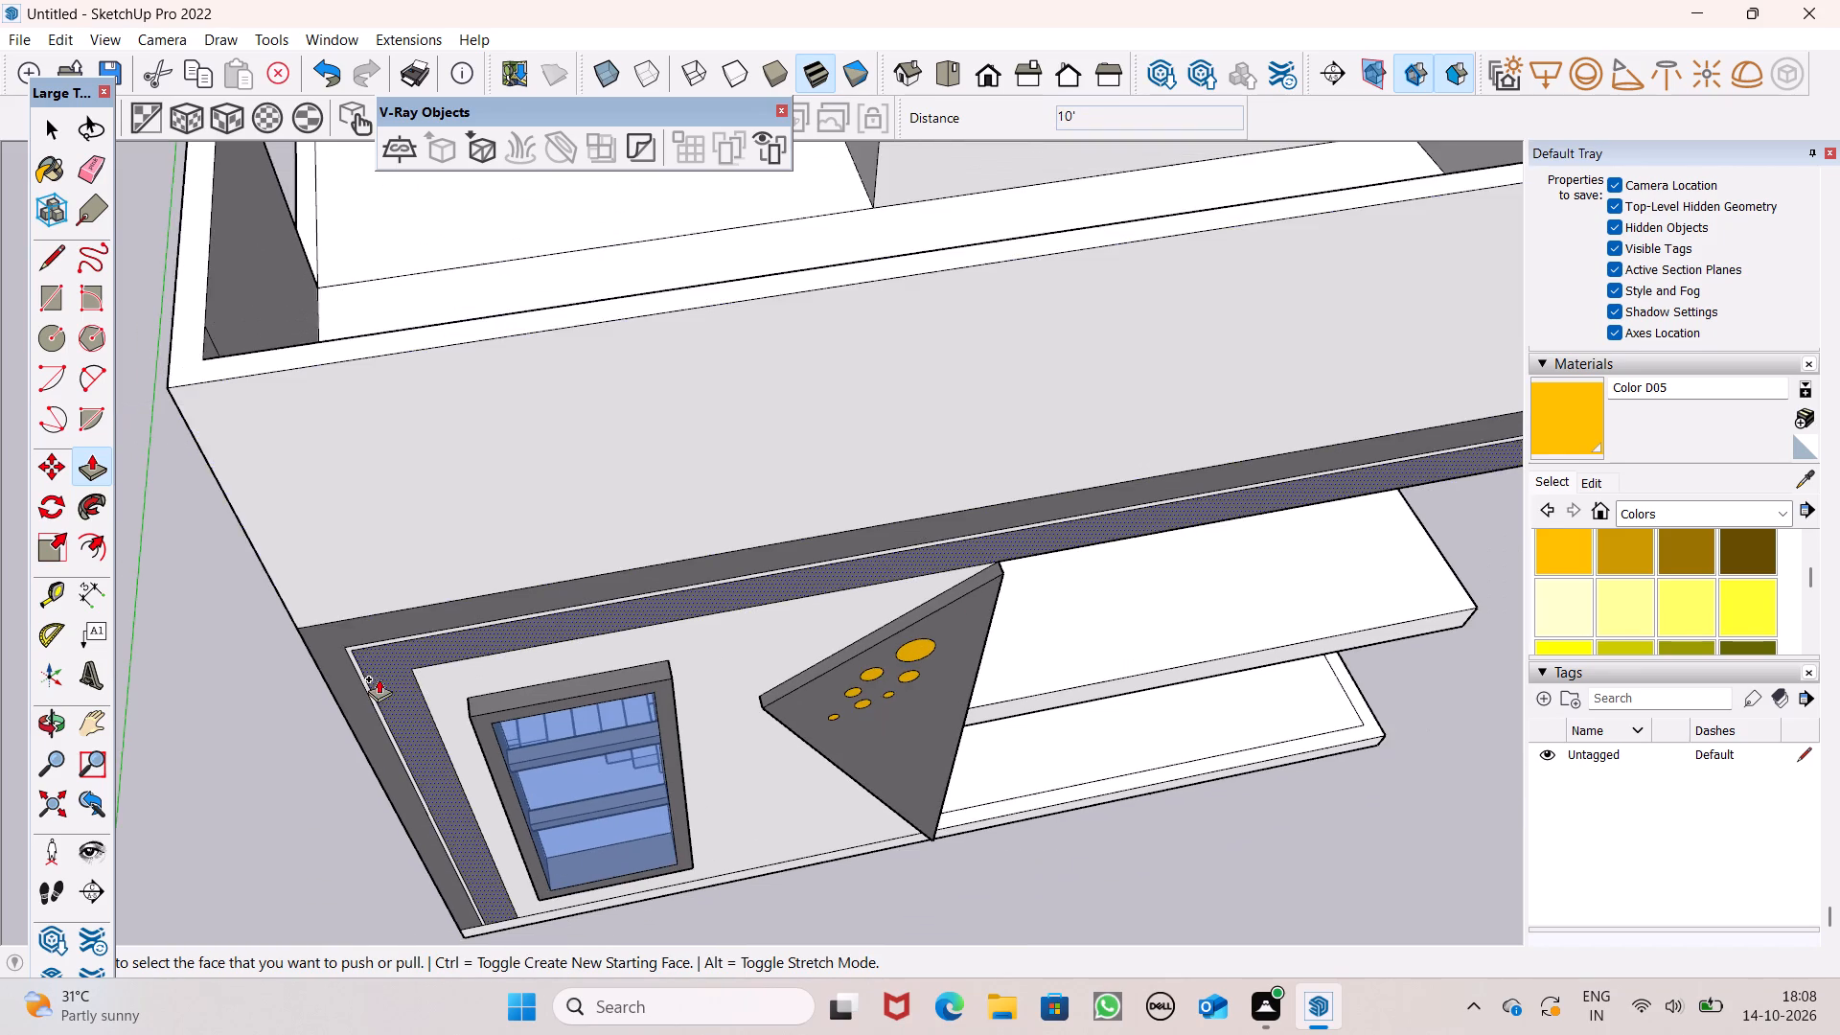
scroll(382, 663, "down", 2)
middle_click_drag(413, 608, 947, 660)
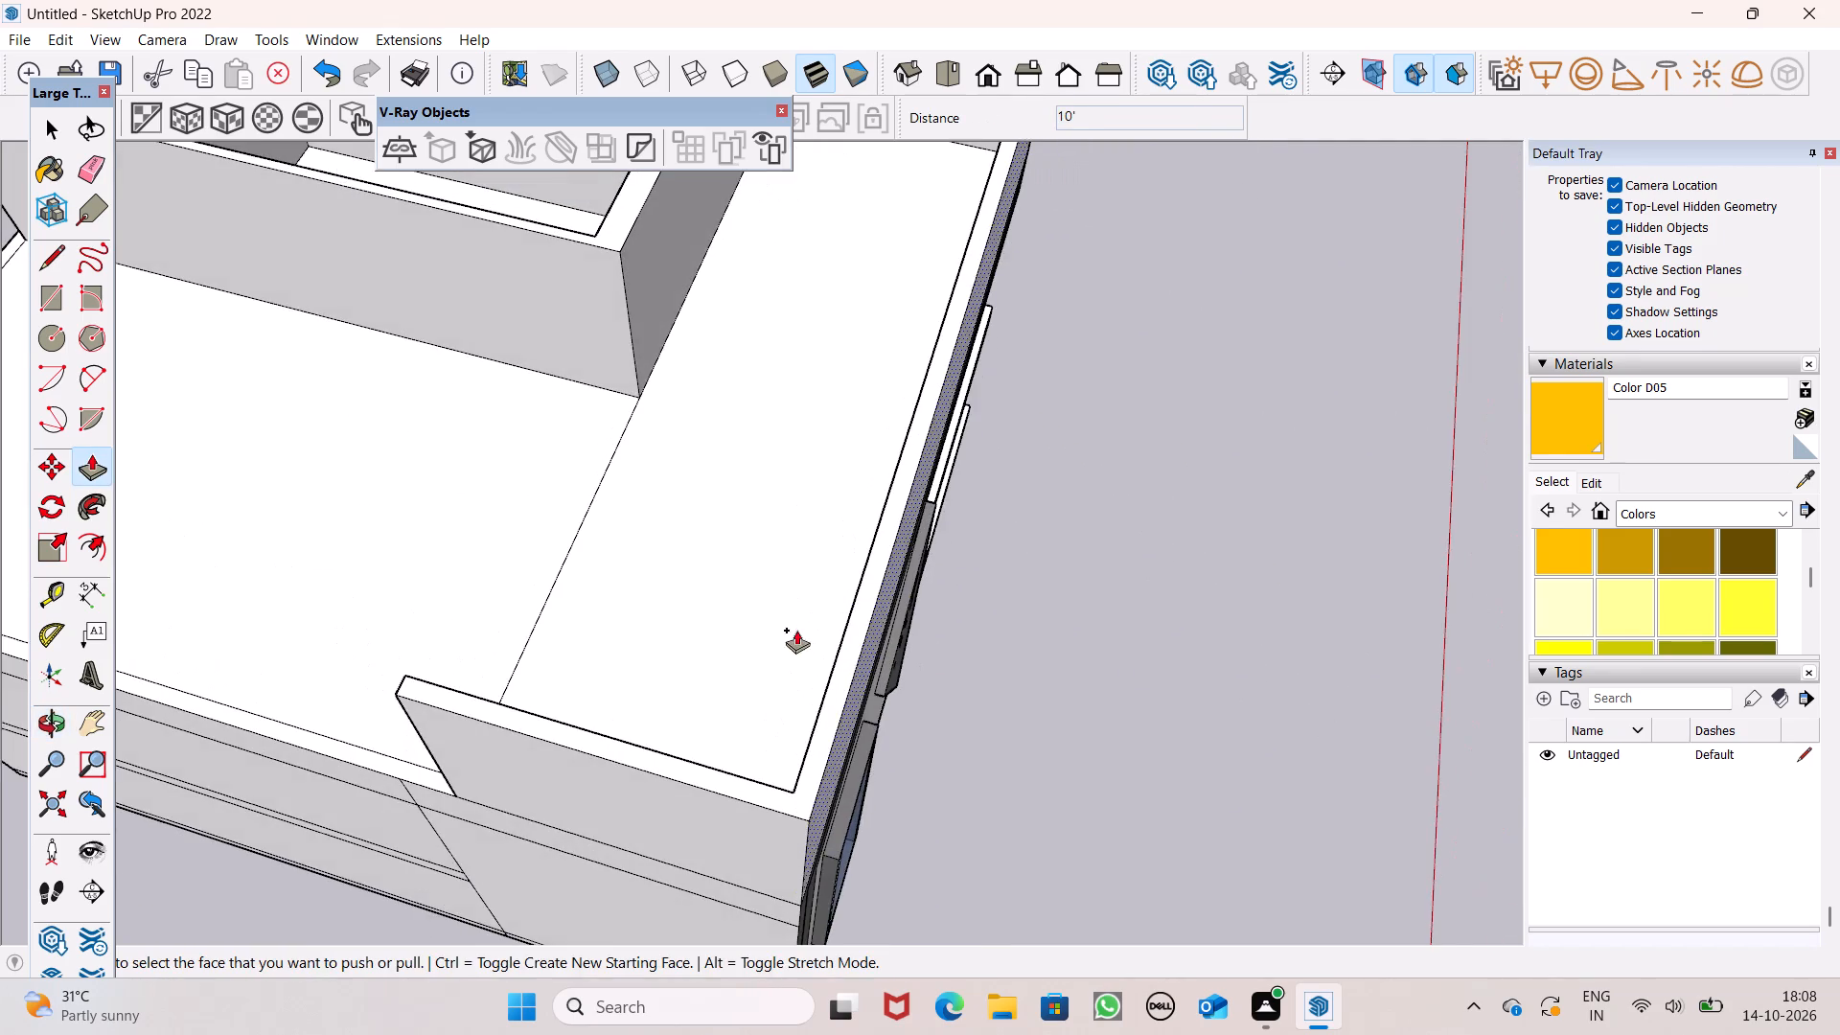
Erase the vertical line dividing the inner face of the front roof parapet.
scroll(786, 659, "down", 1)
middle_click_drag(816, 693, 1255, 609)
scroll(1000, 526, "up", 2)
scroll(1009, 516, "down", 2)
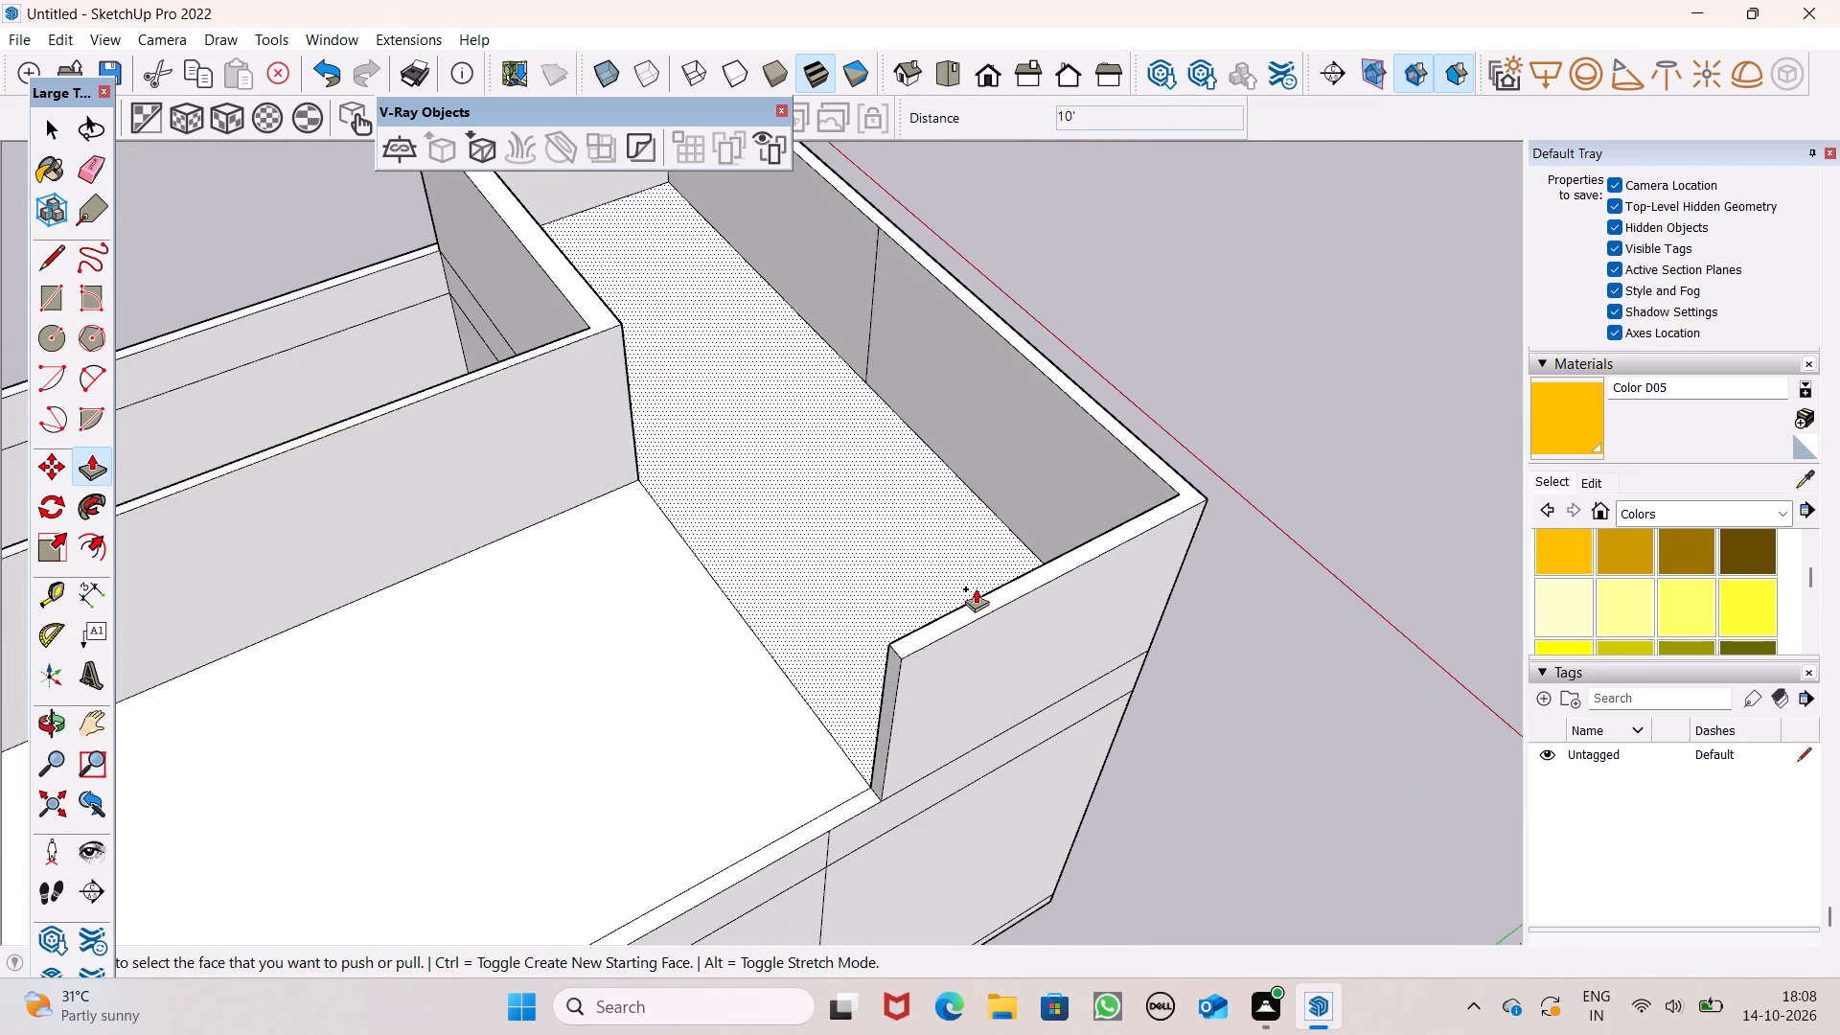
scroll(976, 588, "down", 3)
middle_click_drag(969, 594, 1290, 367)
scroll(1139, 372, "up", 3)
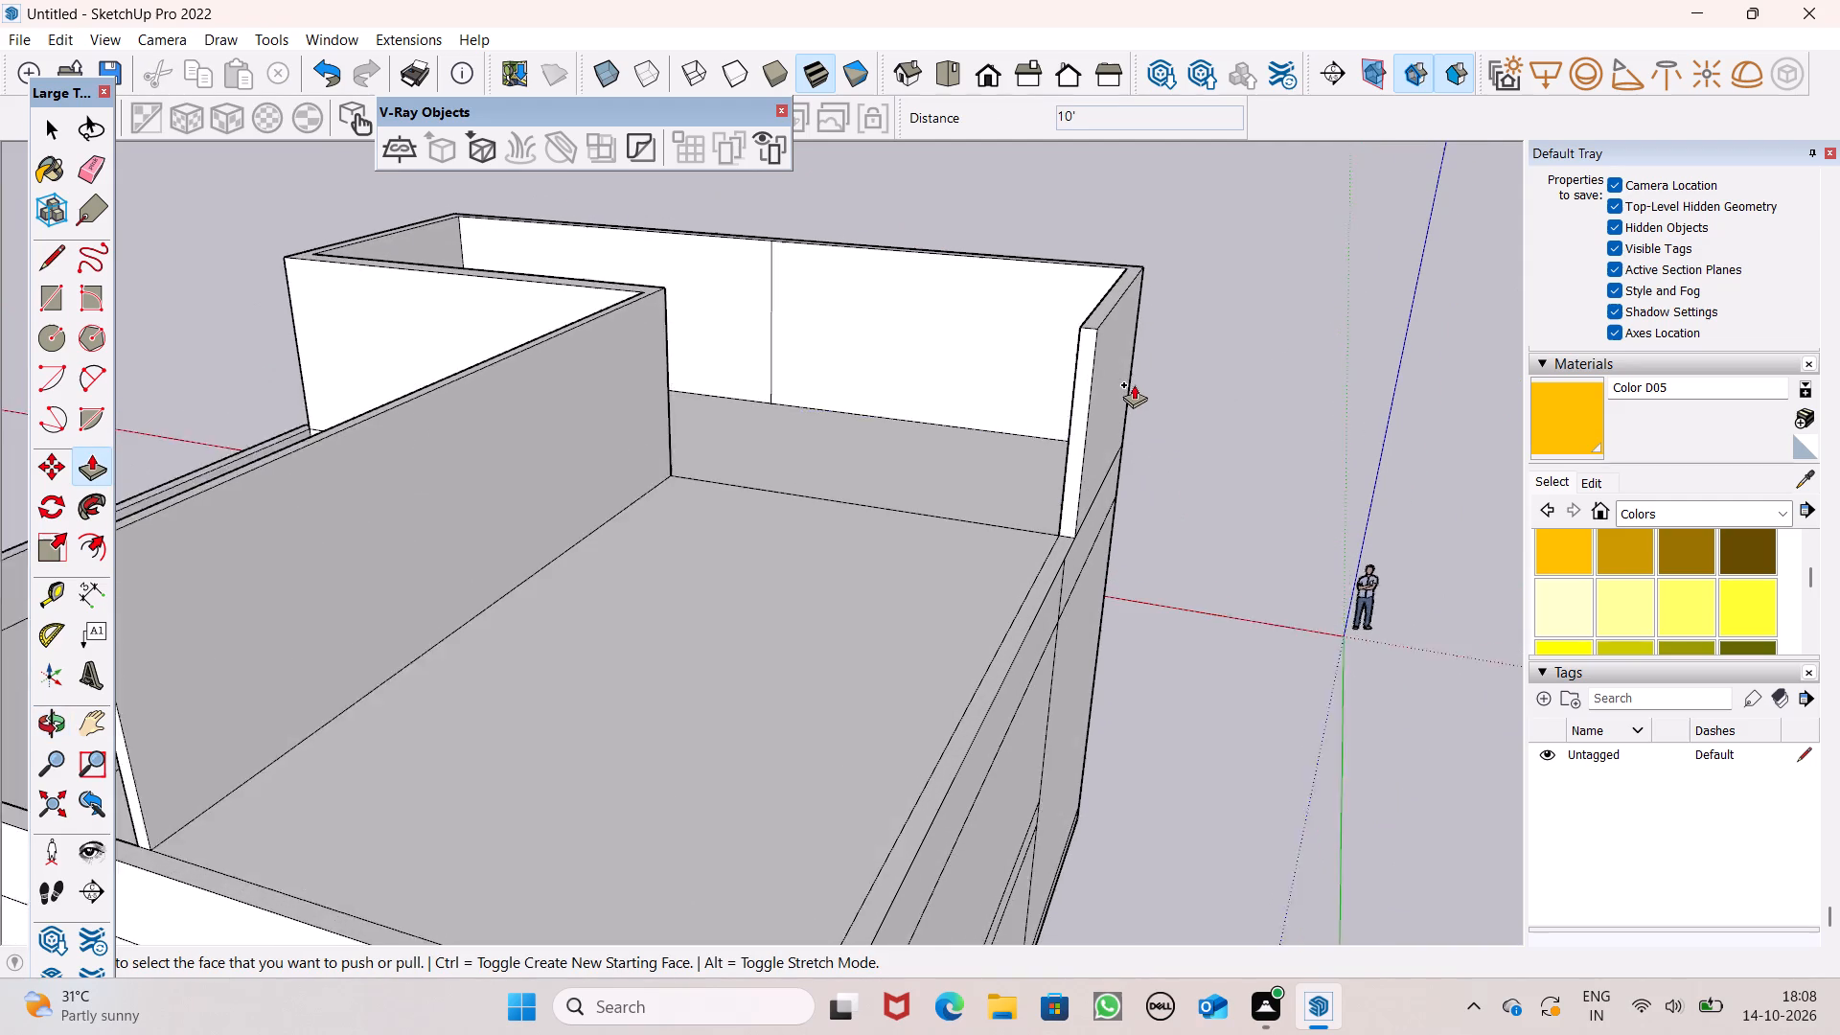
scroll(1134, 384, "up", 1)
left_click_drag(77, 168, 91, 168)
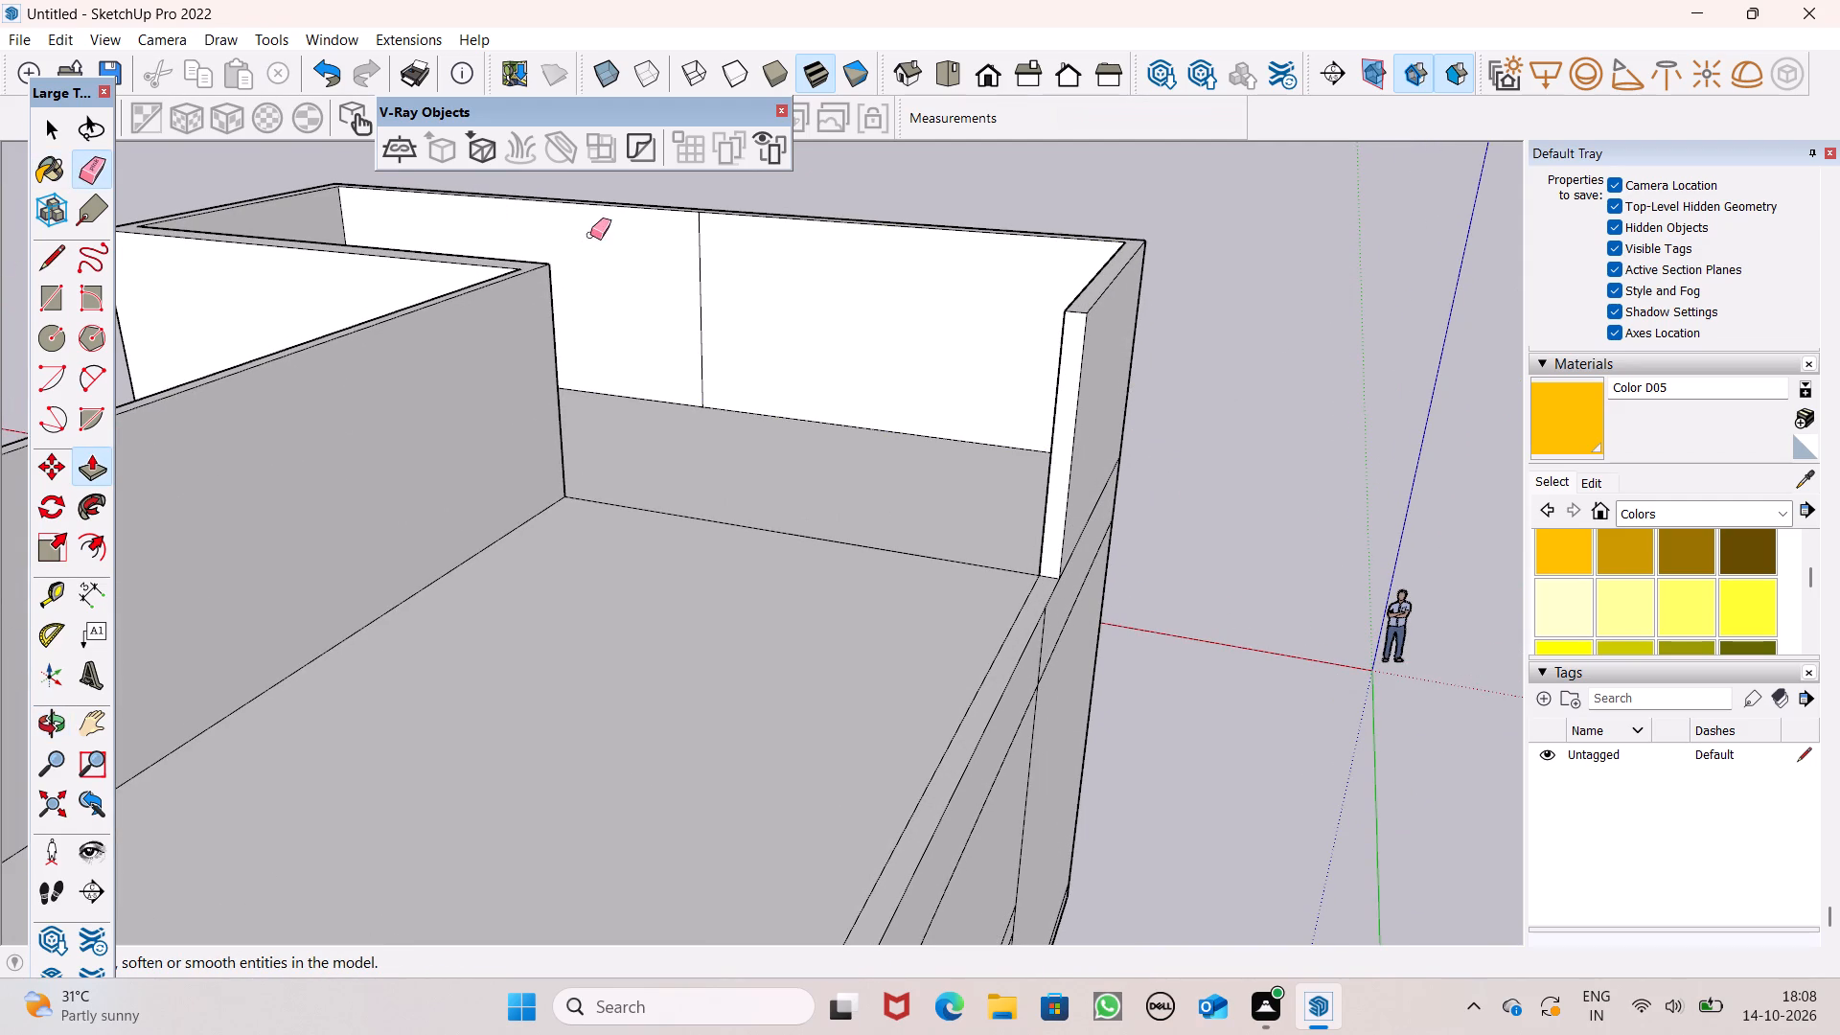
left_click_drag(709, 284, 683, 288)
Erase the vertical line near the front corner on the inner face of the stair-side parapet.
scroll(690, 285, "down", 5)
middle_click_drag(762, 303, 919, 635)
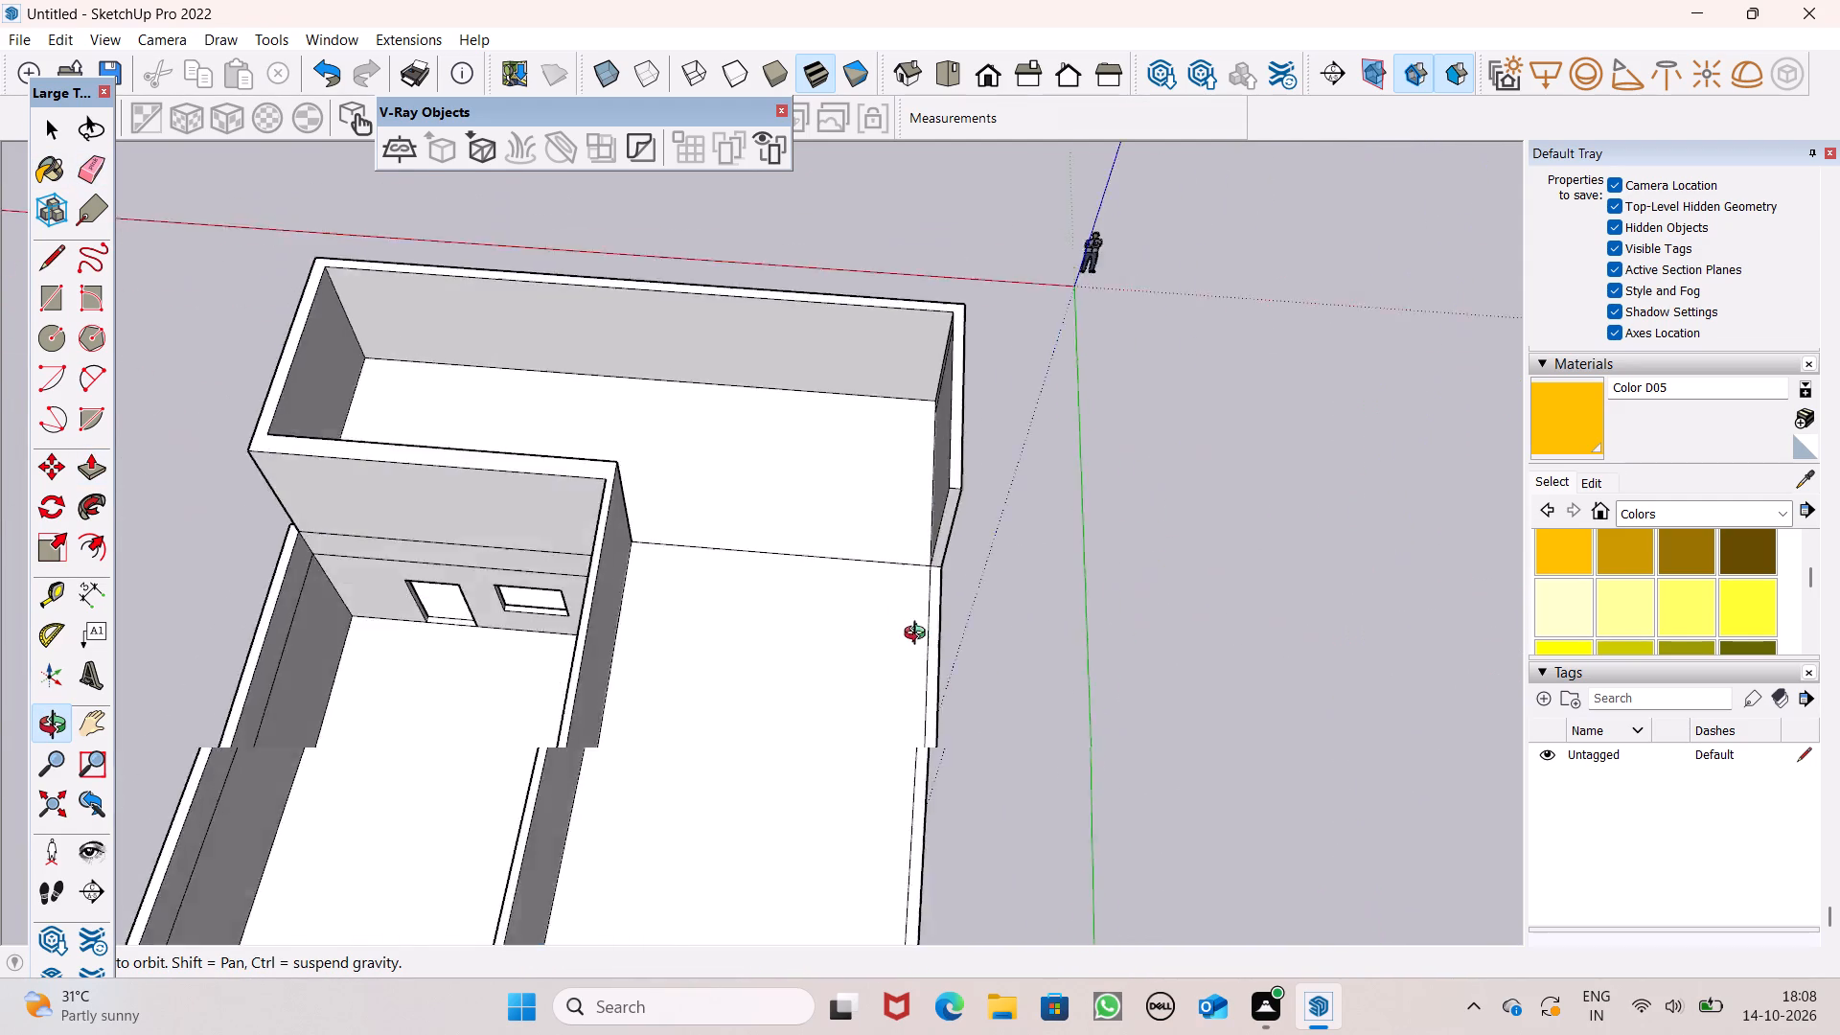
middle_click_drag(919, 635, 979, 681)
scroll(601, 319, "up", 5)
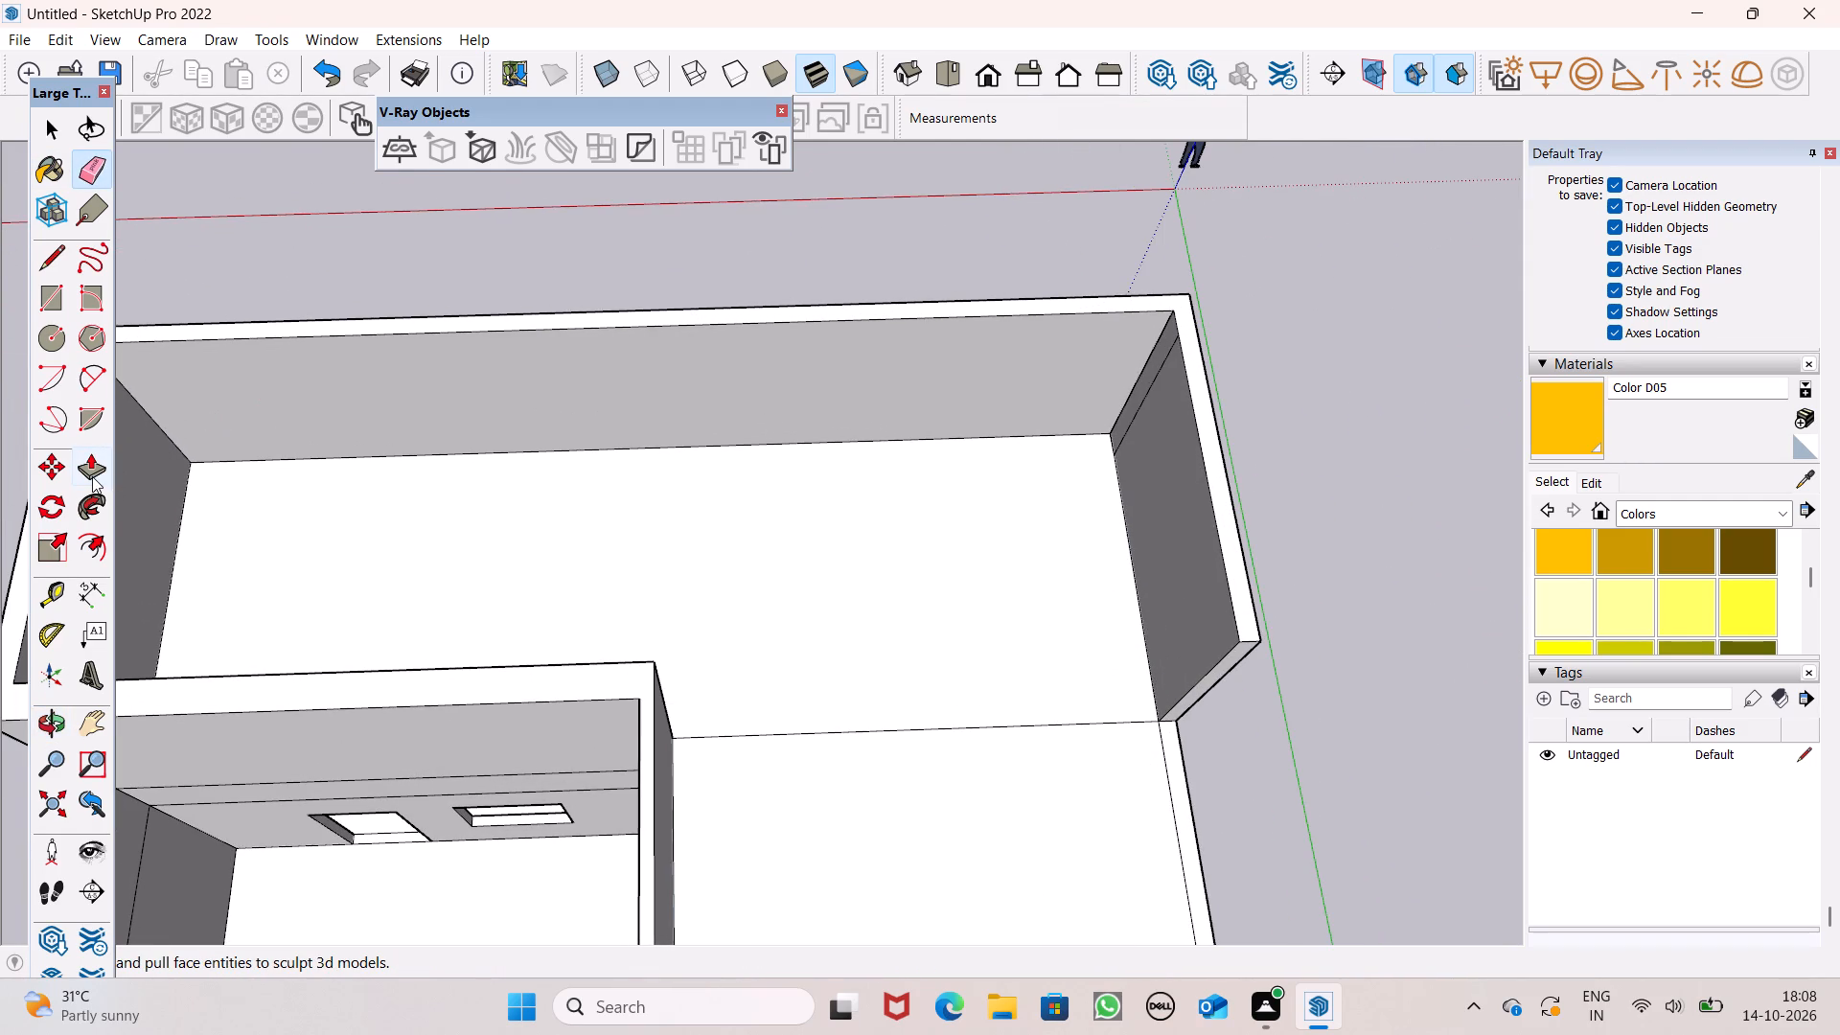
left_click(92, 476)
scroll(772, 370, "down", 4)
left_click(111, 192)
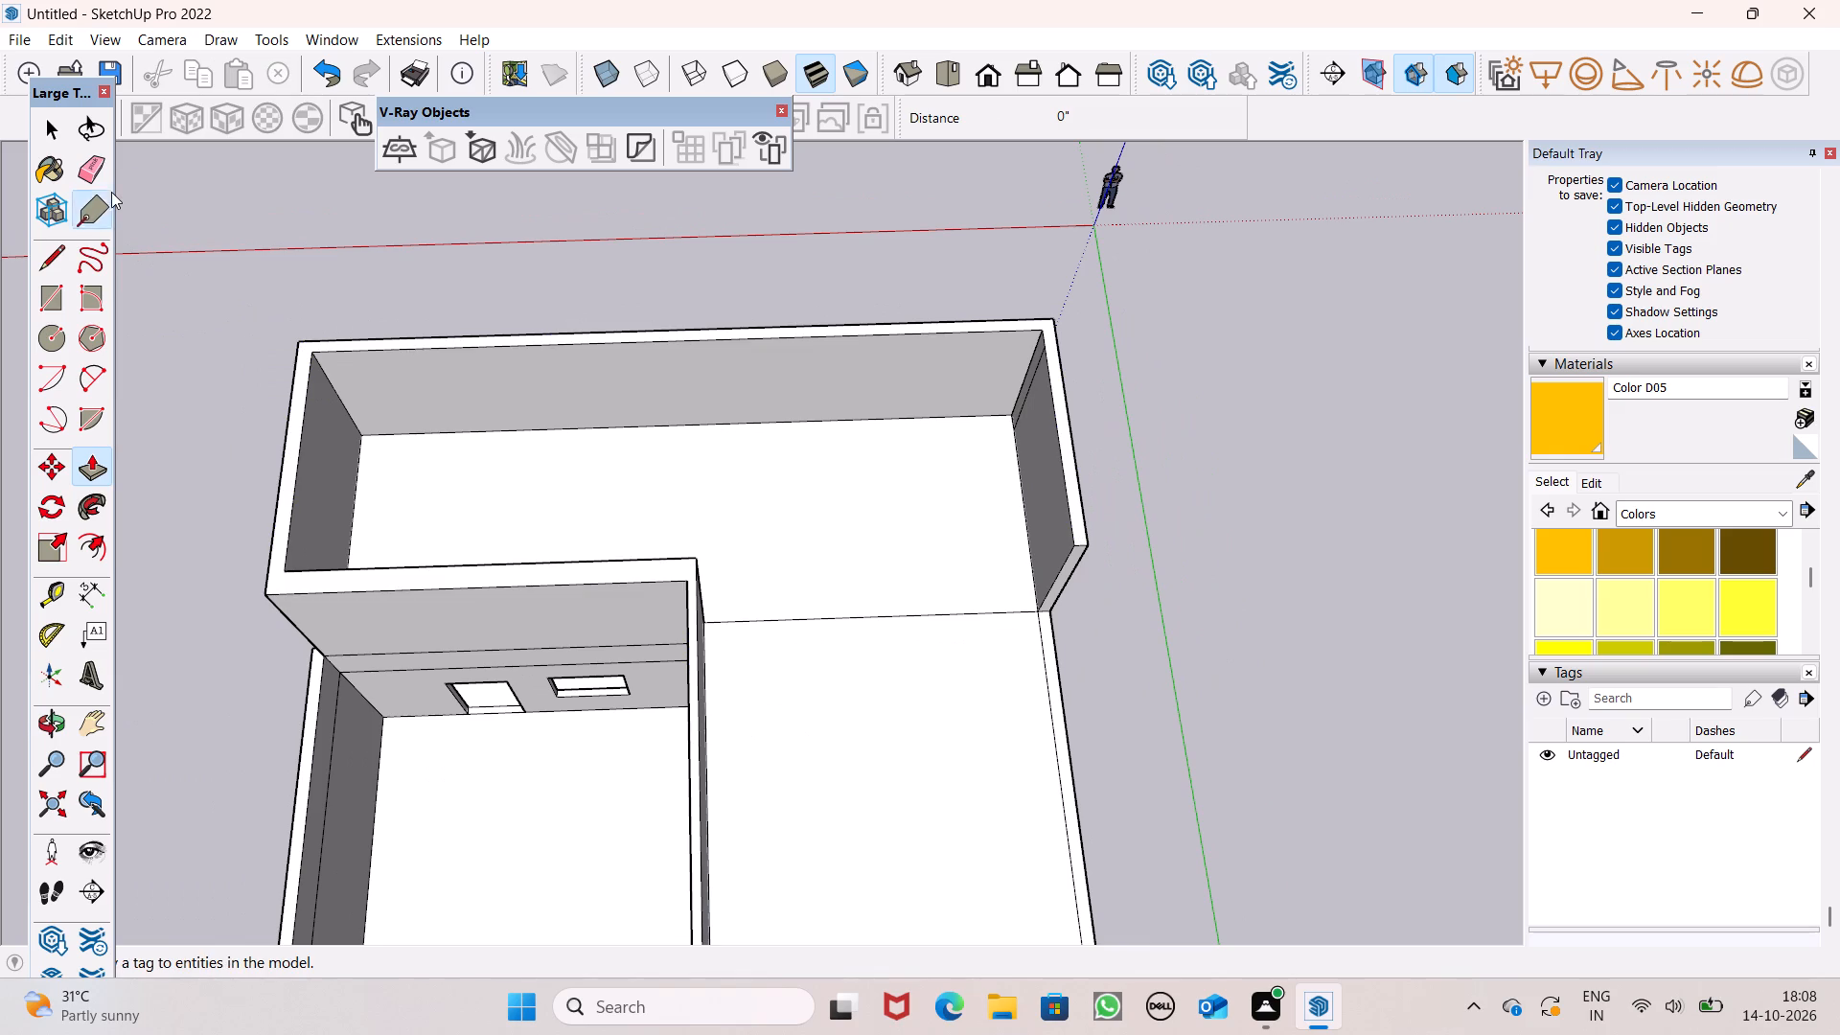
left_click(91, 170)
scroll(873, 387, "up", 3)
scroll(928, 387, "down", 1)
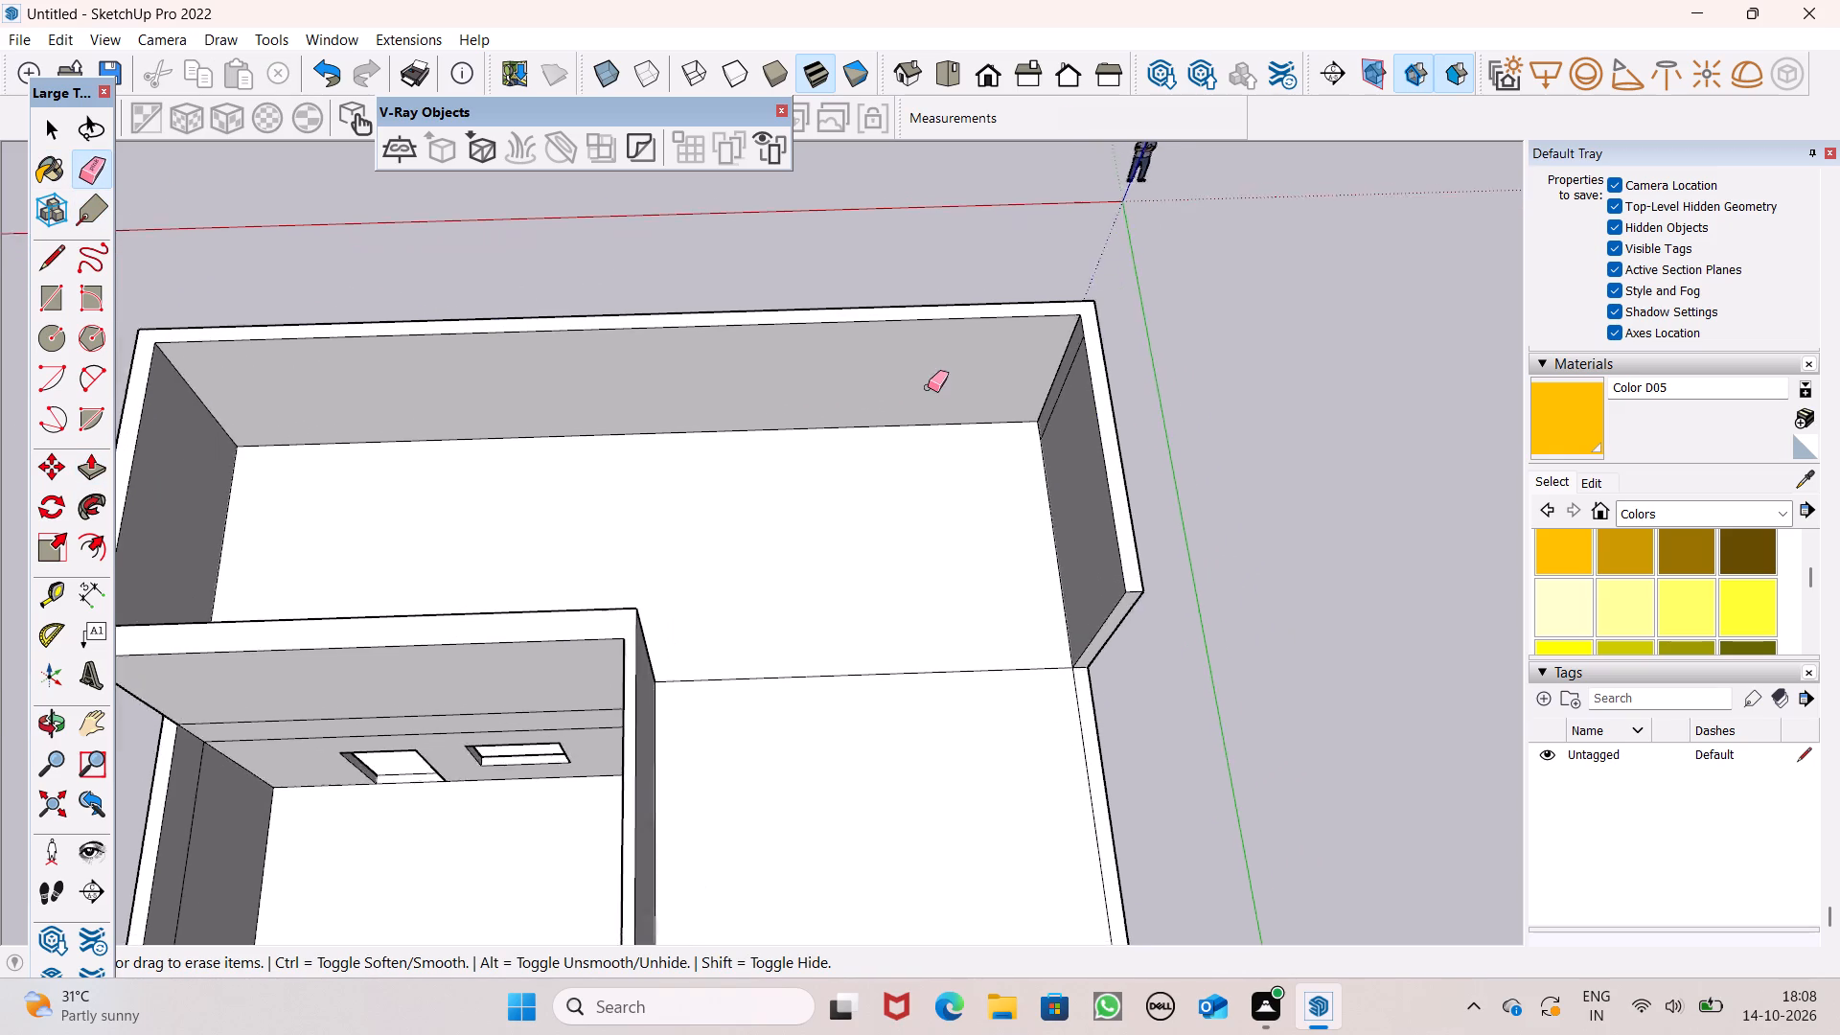
scroll(928, 387, "up", 1)
scroll(1056, 399, "down", 1)
scroll(1071, 399, "up", 3)
scroll(1112, 402, "down", 1)
scroll(1059, 388, "up", 11)
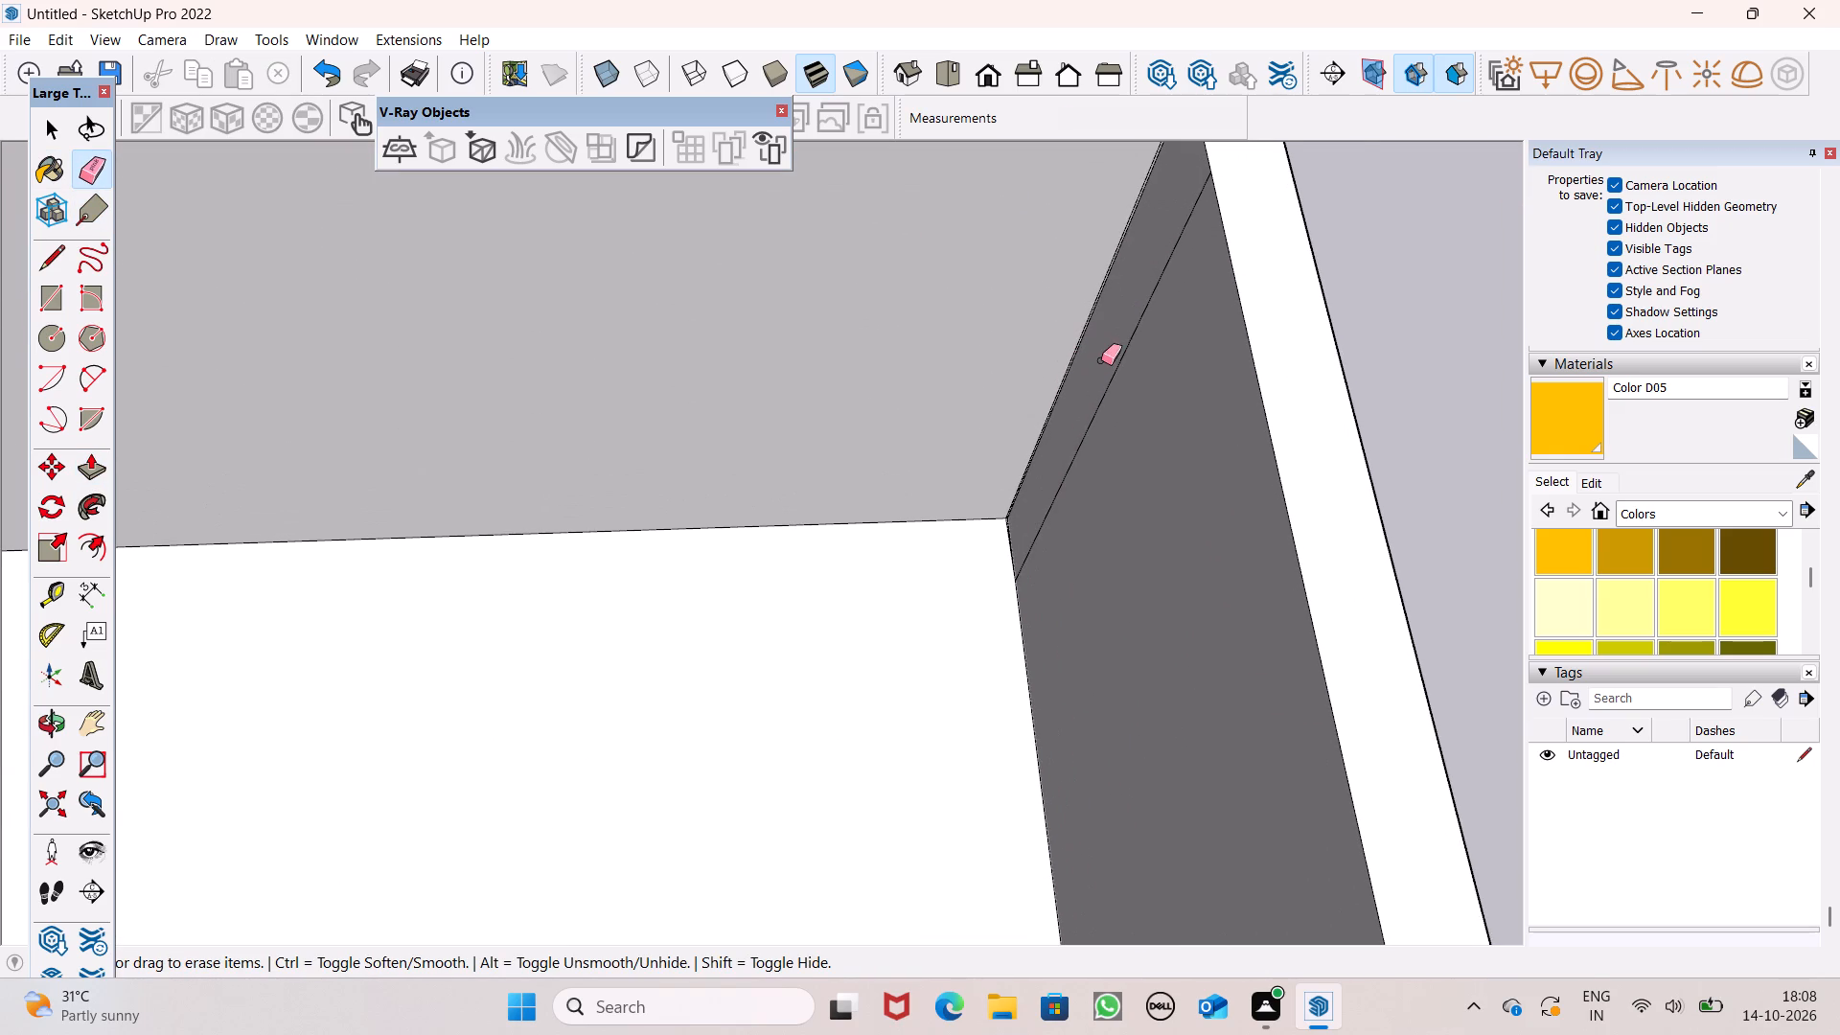
left_click_drag(1110, 368, 1124, 380)
scroll(1095, 364, "down", 1)
left_click_drag(1095, 361, 1142, 394)
left_click_drag(1127, 366, 1118, 342)
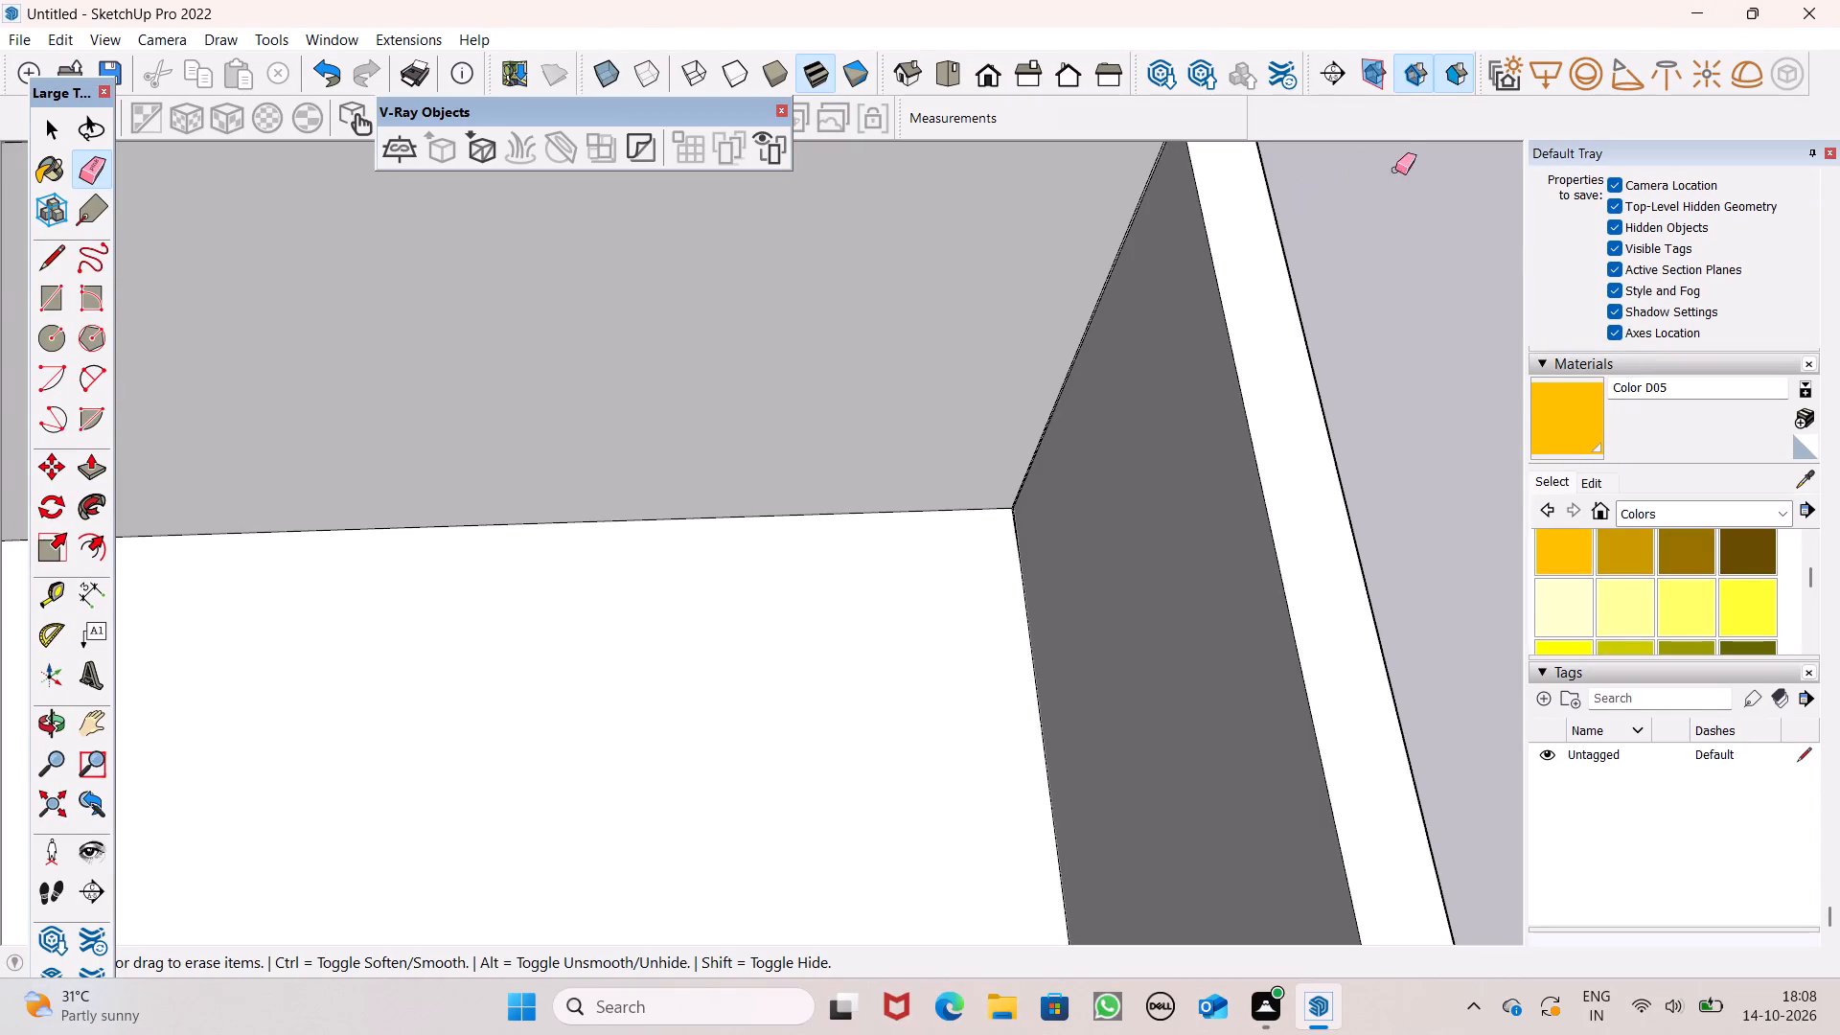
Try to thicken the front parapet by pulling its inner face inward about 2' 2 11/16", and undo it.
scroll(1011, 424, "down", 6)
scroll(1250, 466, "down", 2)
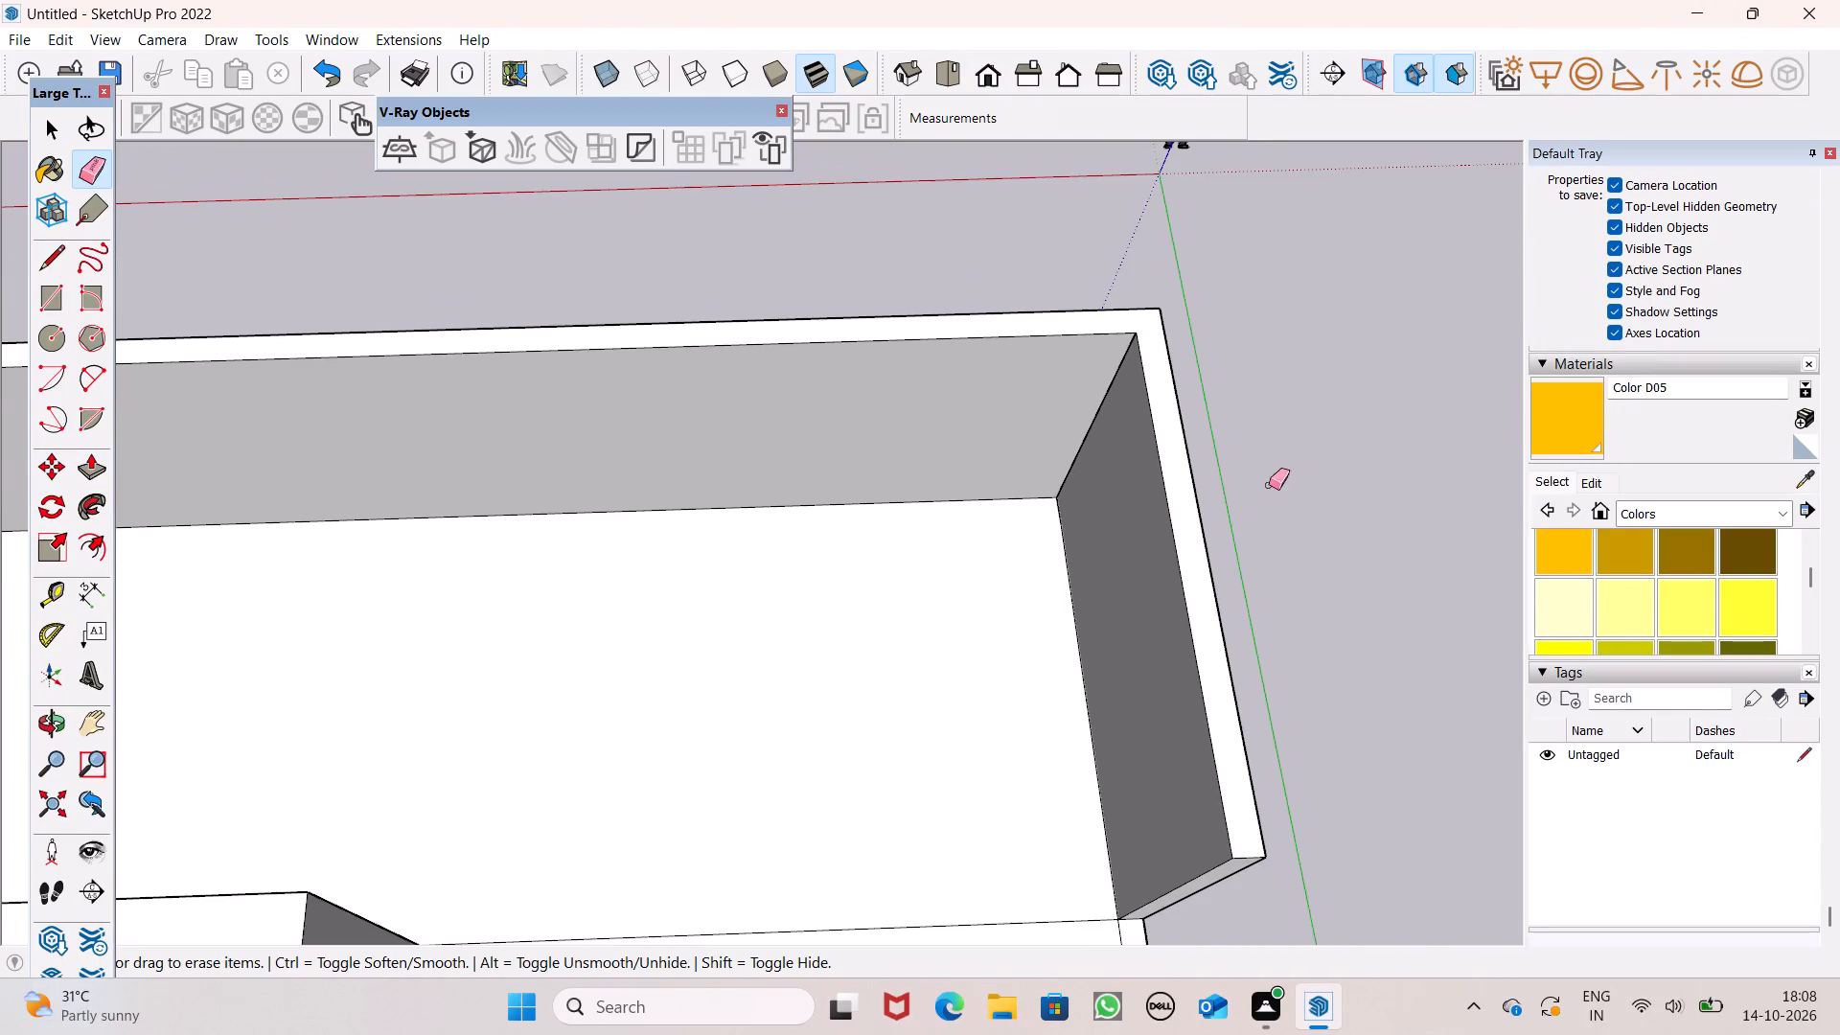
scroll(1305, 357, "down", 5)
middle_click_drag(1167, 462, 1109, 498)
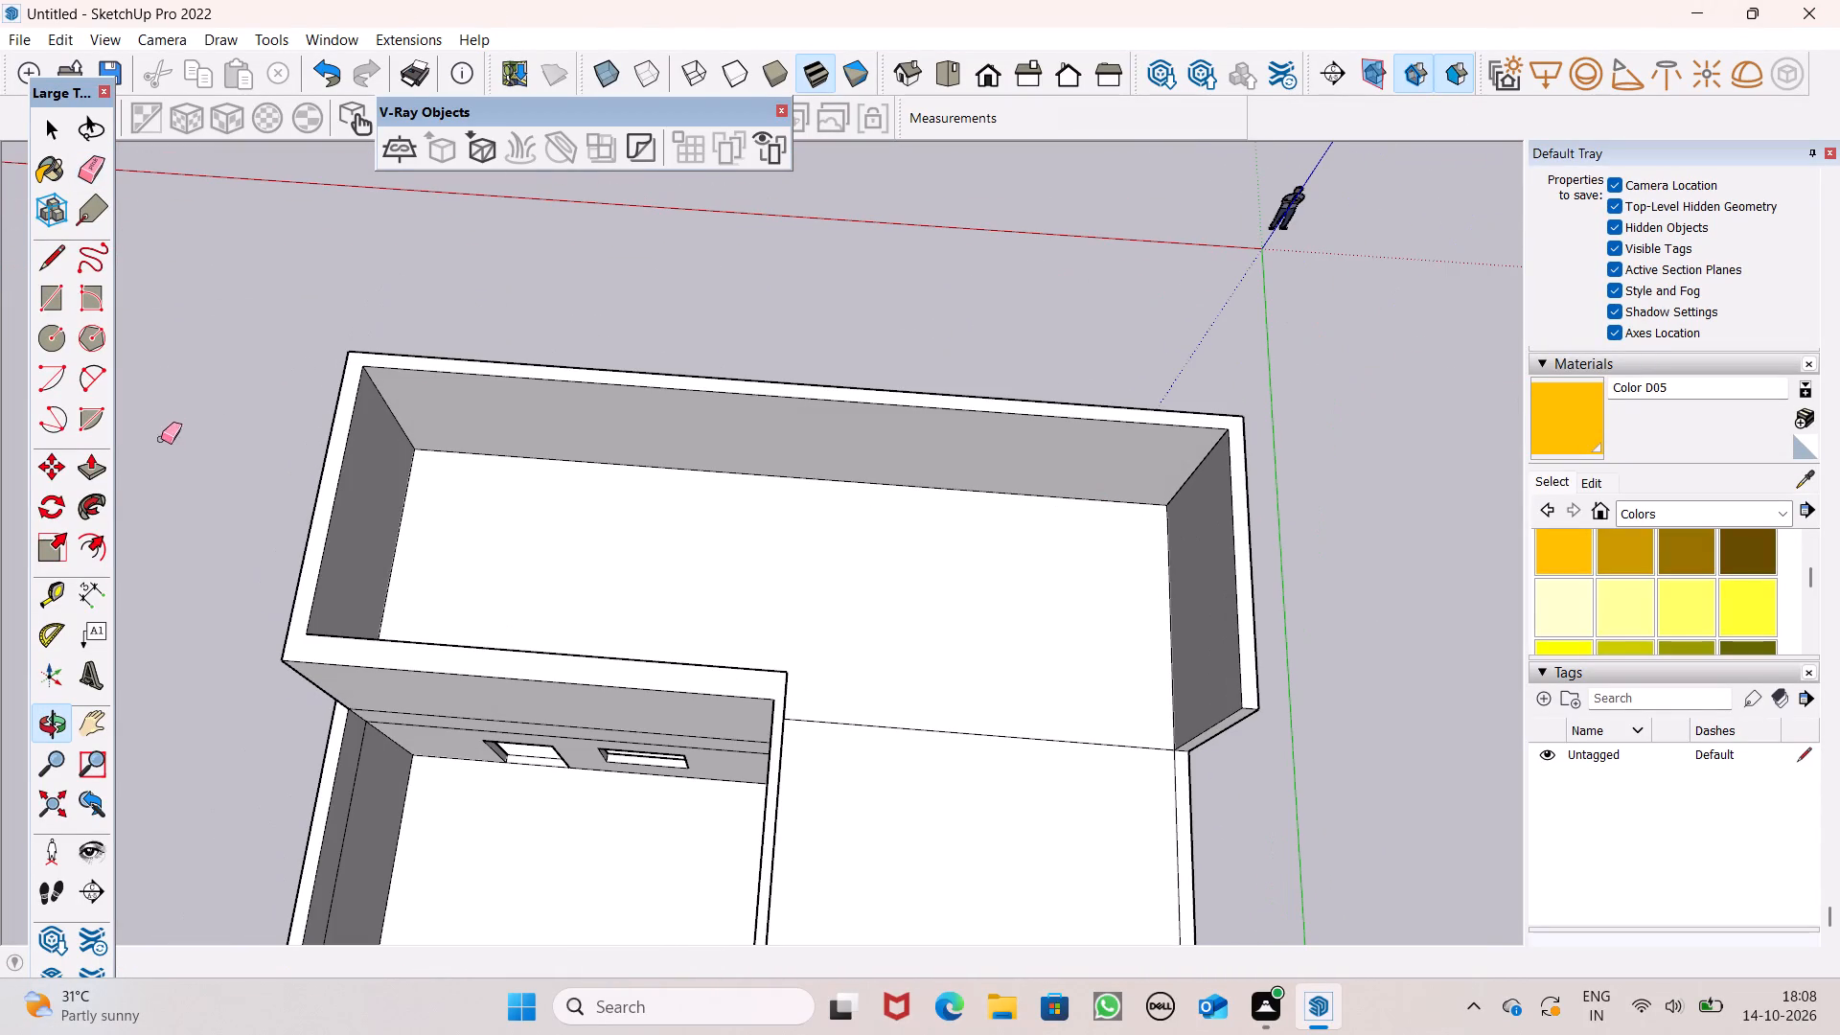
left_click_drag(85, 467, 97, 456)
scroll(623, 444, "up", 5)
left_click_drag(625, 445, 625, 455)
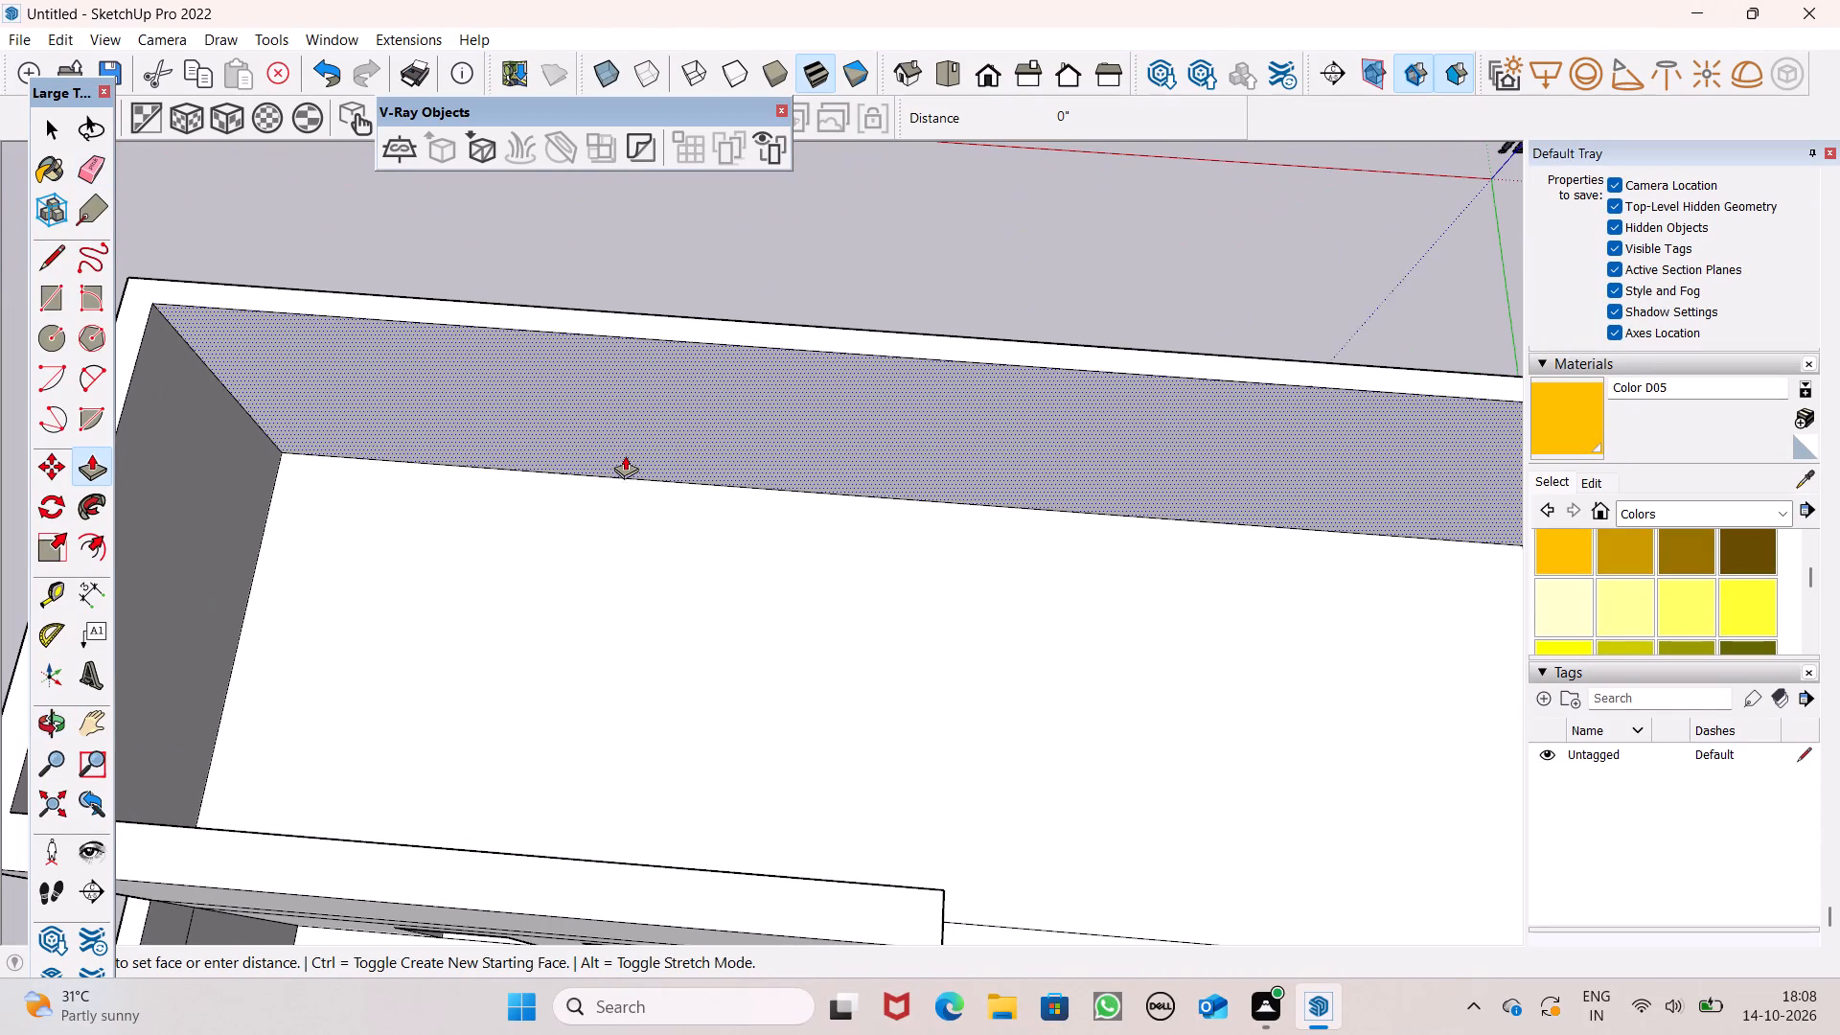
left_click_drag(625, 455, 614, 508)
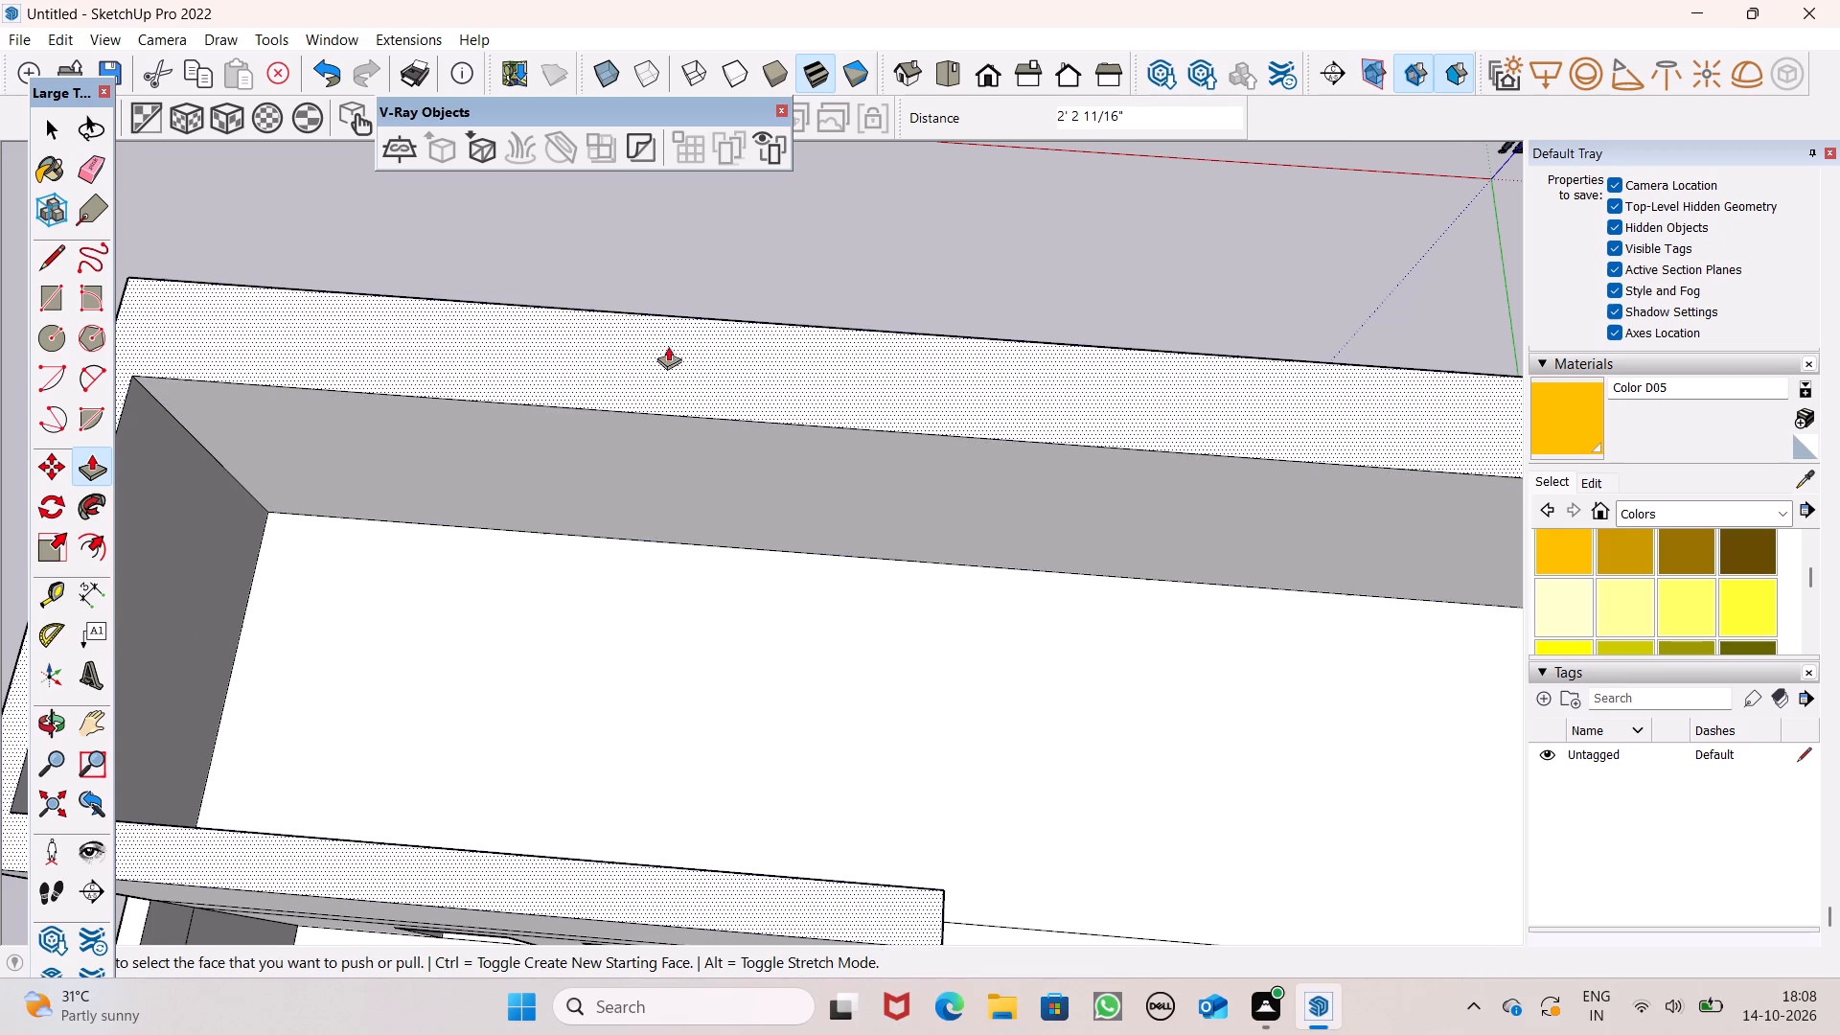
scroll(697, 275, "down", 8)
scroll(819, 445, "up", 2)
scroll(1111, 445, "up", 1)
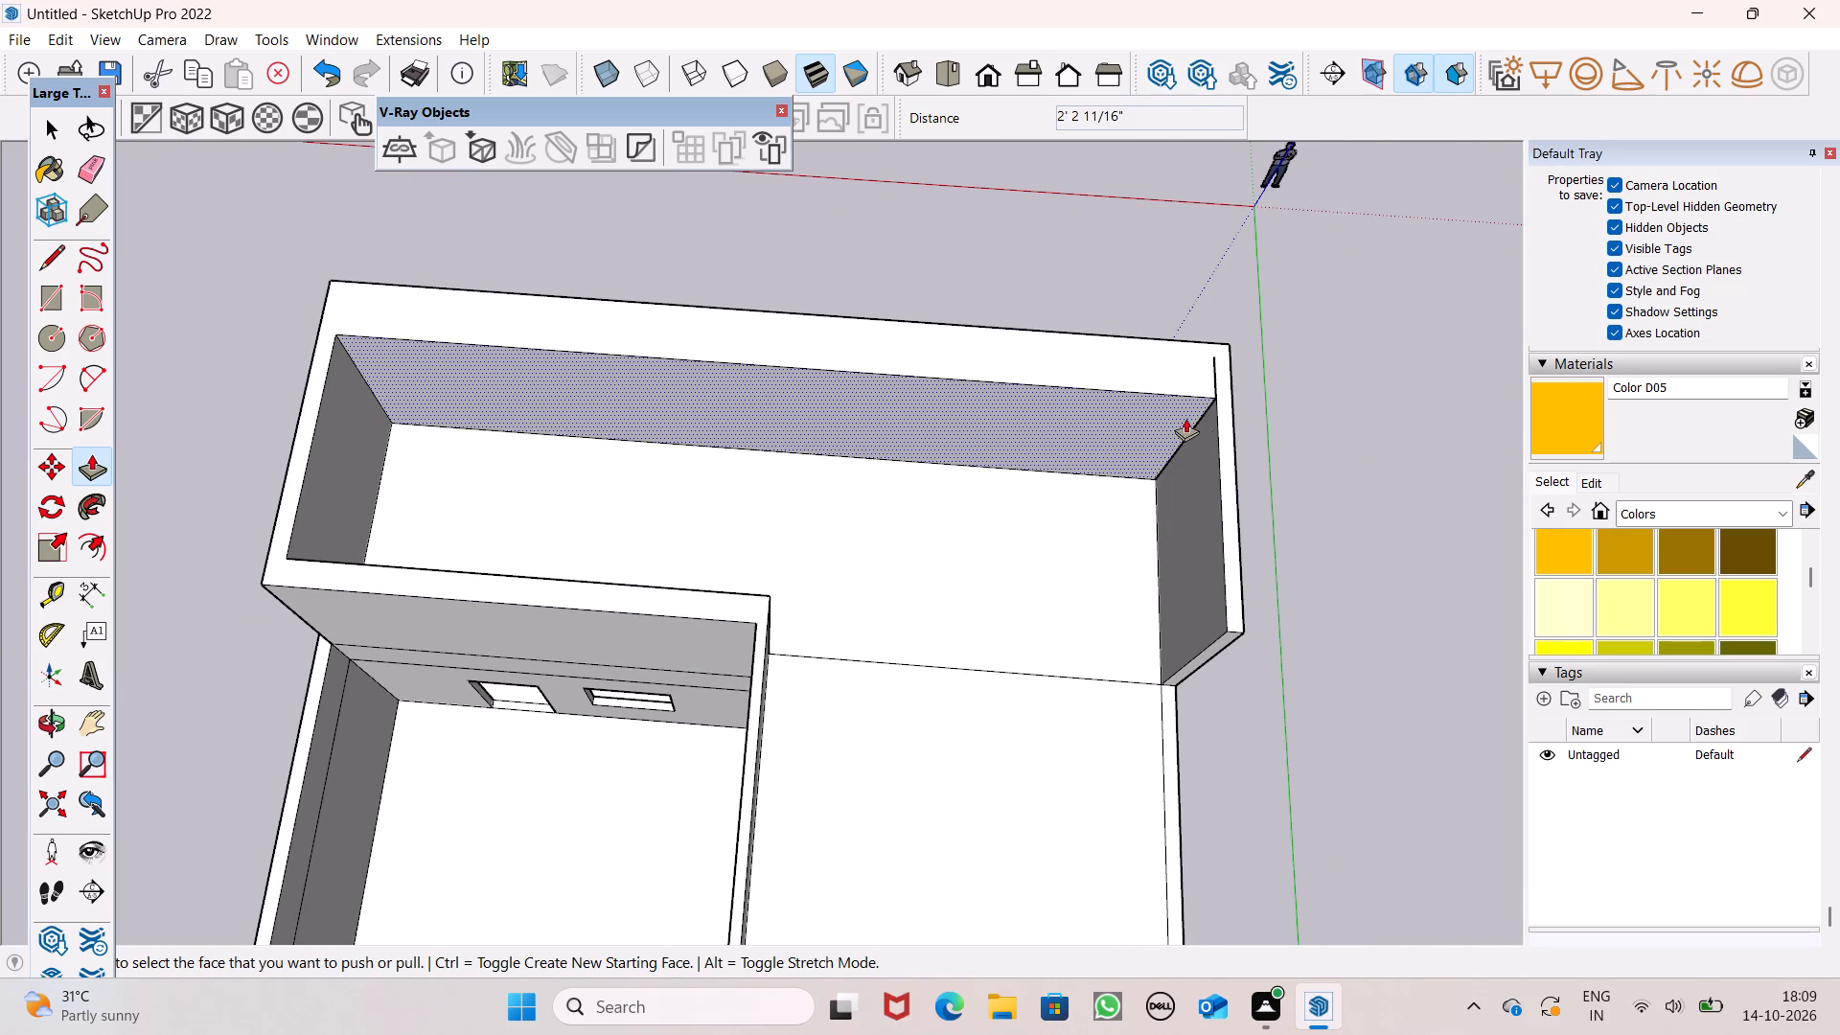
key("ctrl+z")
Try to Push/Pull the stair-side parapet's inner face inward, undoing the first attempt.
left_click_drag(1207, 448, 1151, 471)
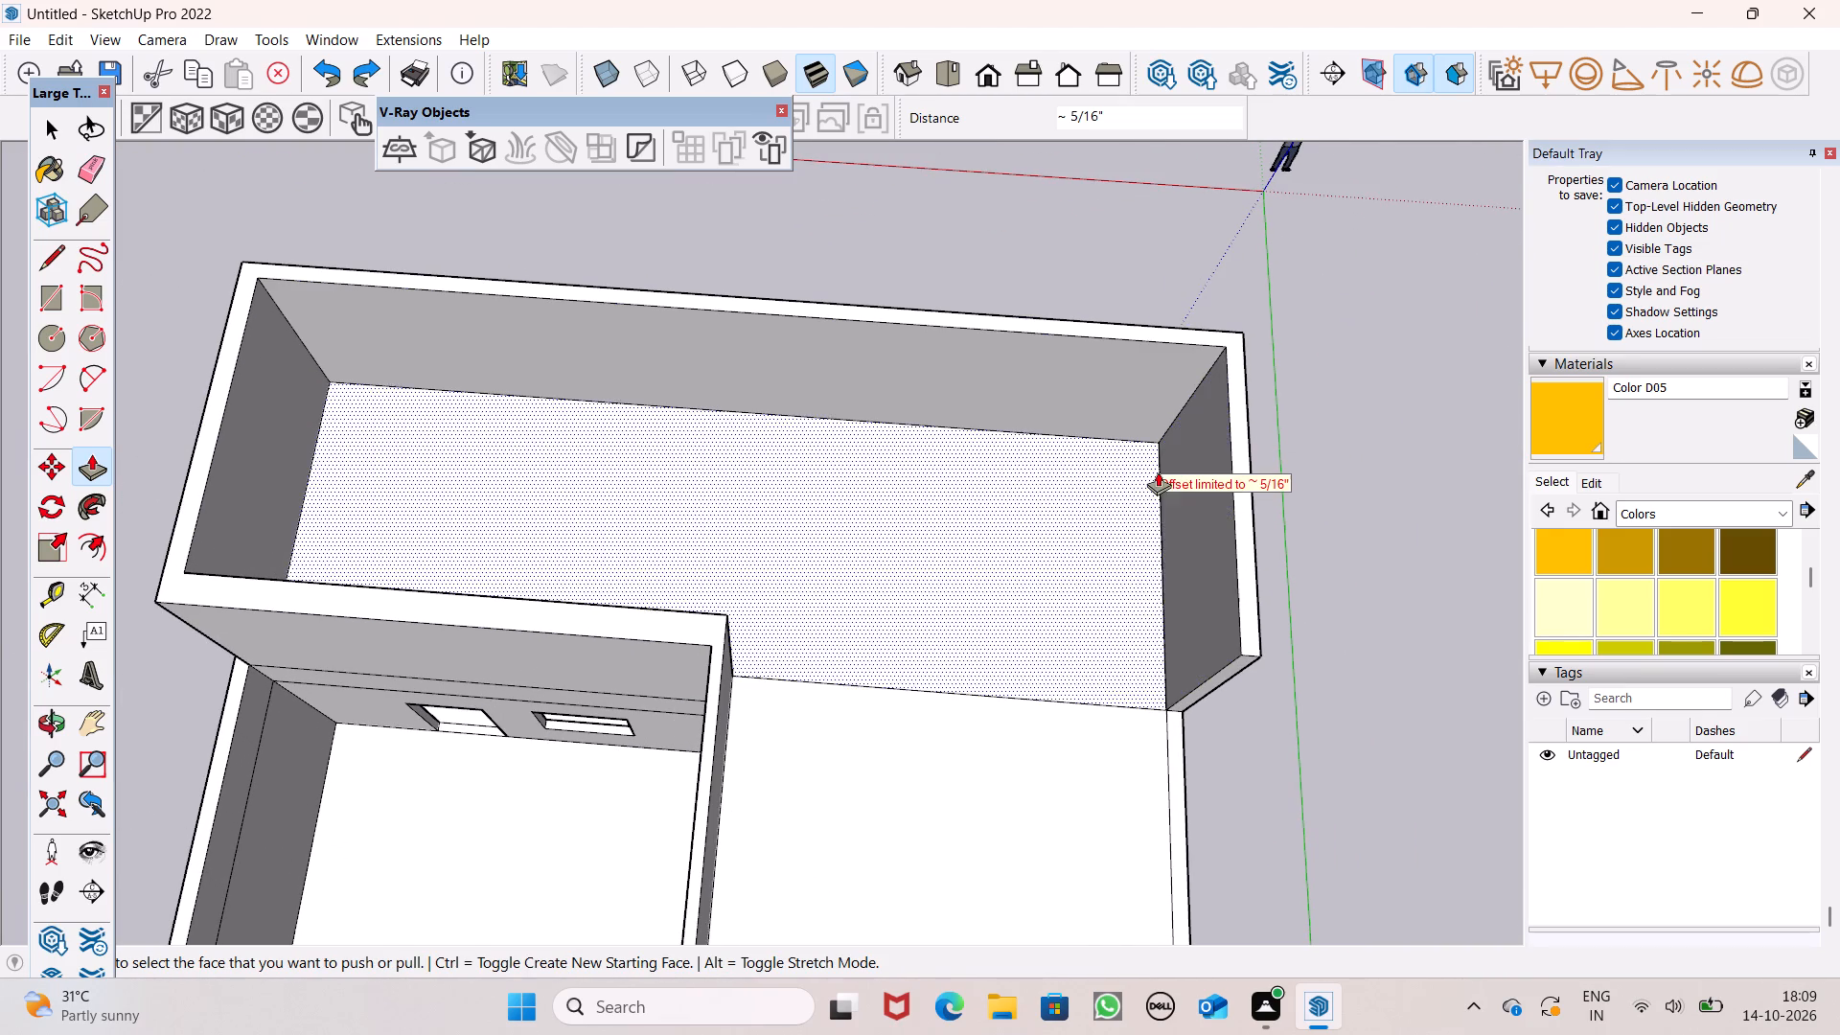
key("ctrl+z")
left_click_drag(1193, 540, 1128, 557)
Push/Pull the stair-side parapet's inner face inward about 1' 5 1/16".
scroll(1226, 611, "up", 1)
middle_click_drag(1226, 611, 1231, 596)
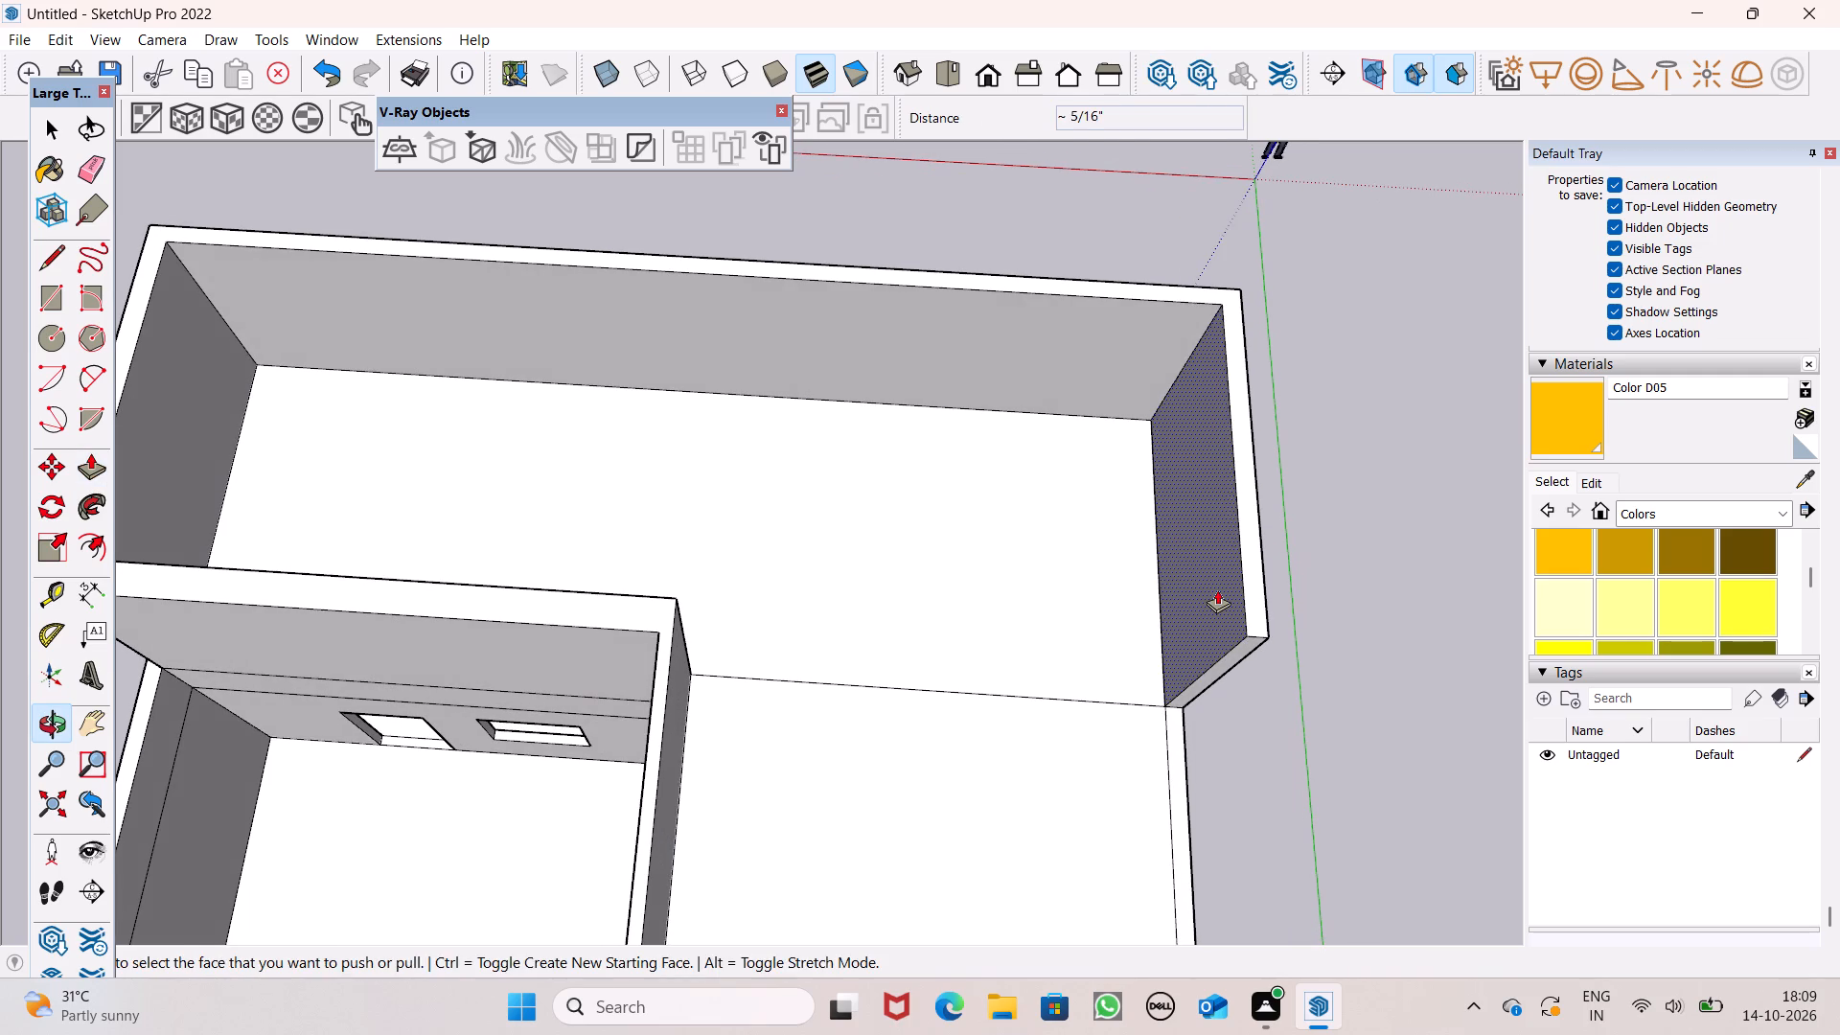
left_click_drag(1217, 589, 1148, 607)
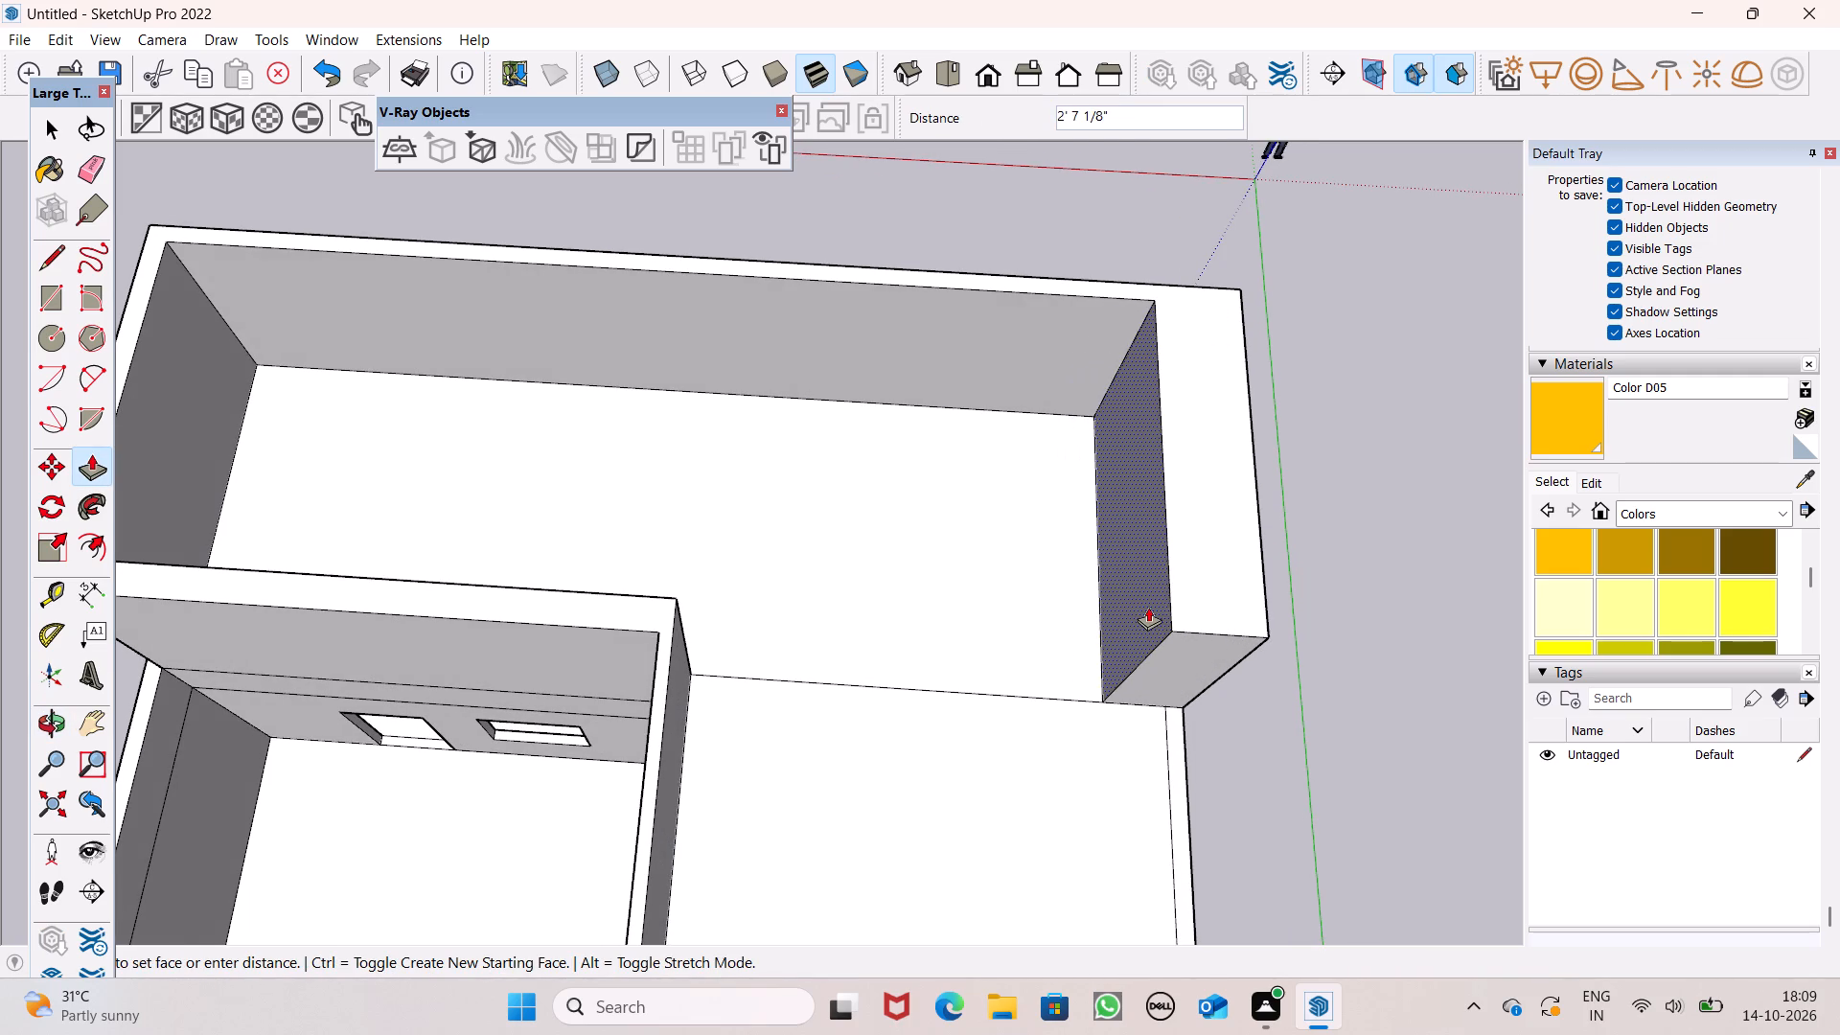
left_click_drag(1148, 607, 1177, 604)
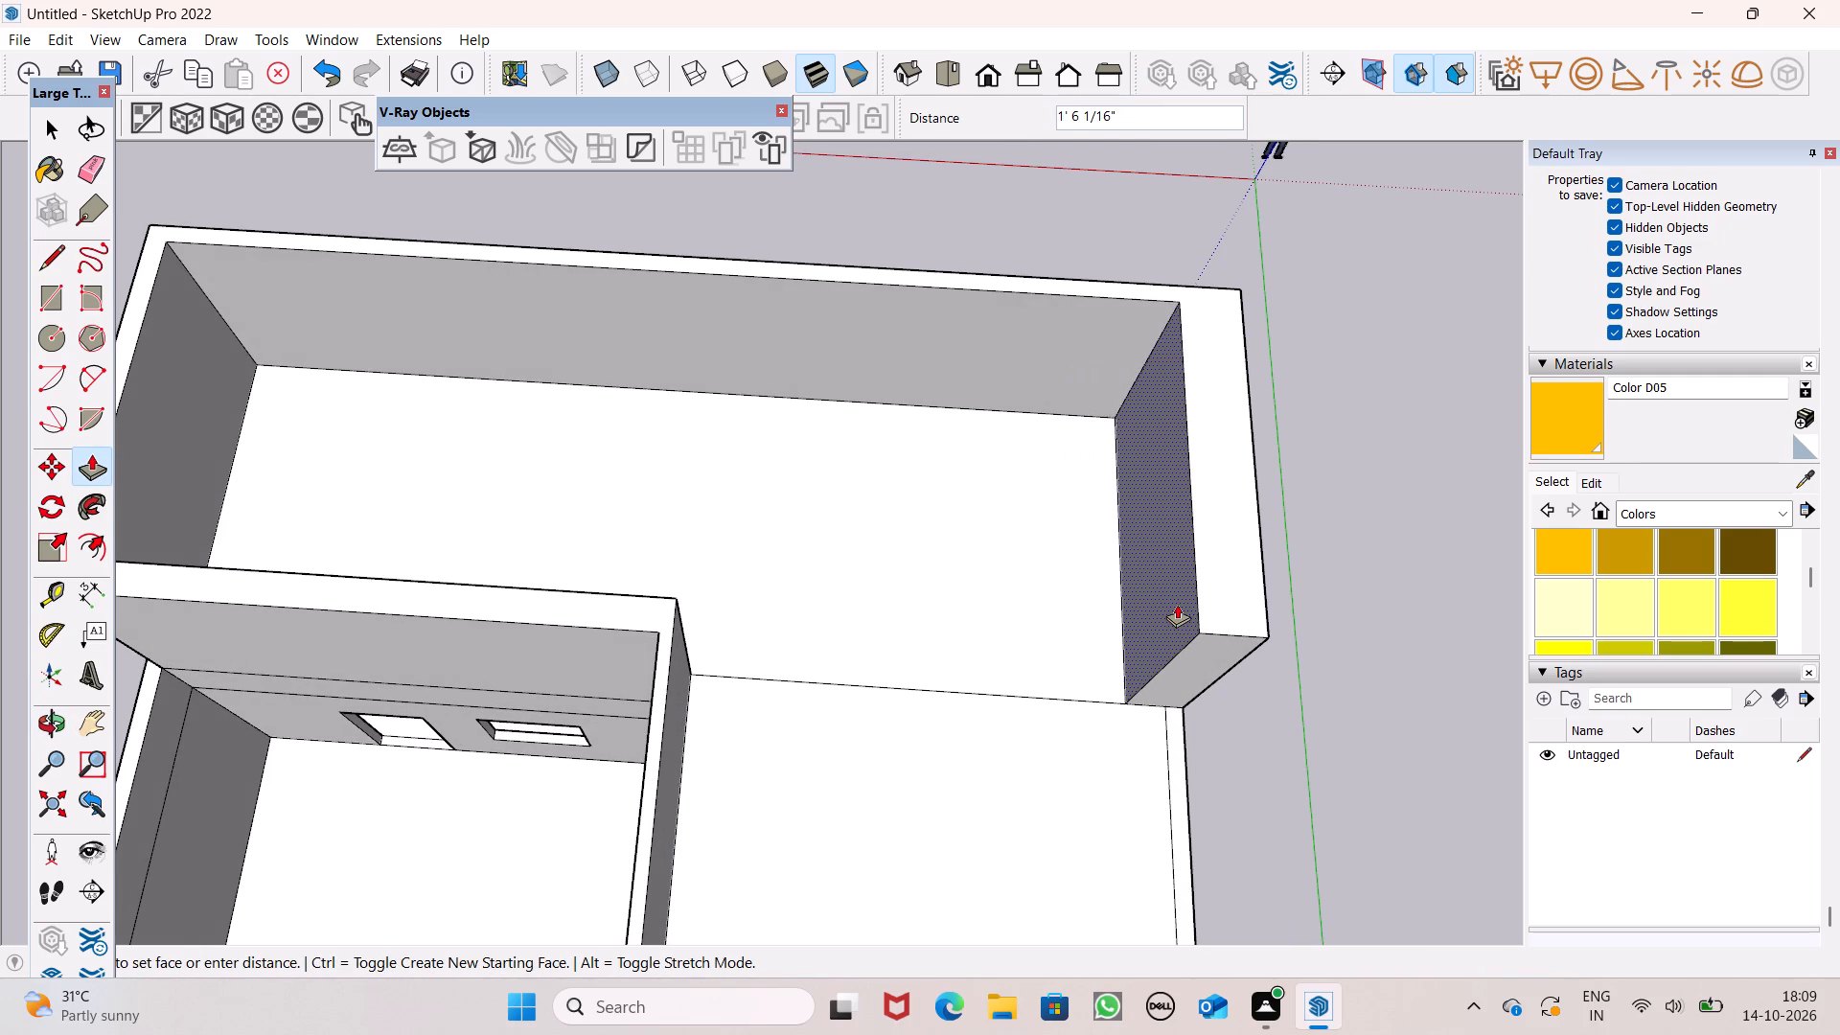
left_click_drag(1177, 604, 1180, 591)
Push/Pull the stair-side parapet's outer face in about 1' 7 1/16", setting the wall back from the building edge.
middle_click_drag(1233, 597, 959, 438)
scroll(1233, 597, "up", 1)
scroll(1154, 673, "up", 4)
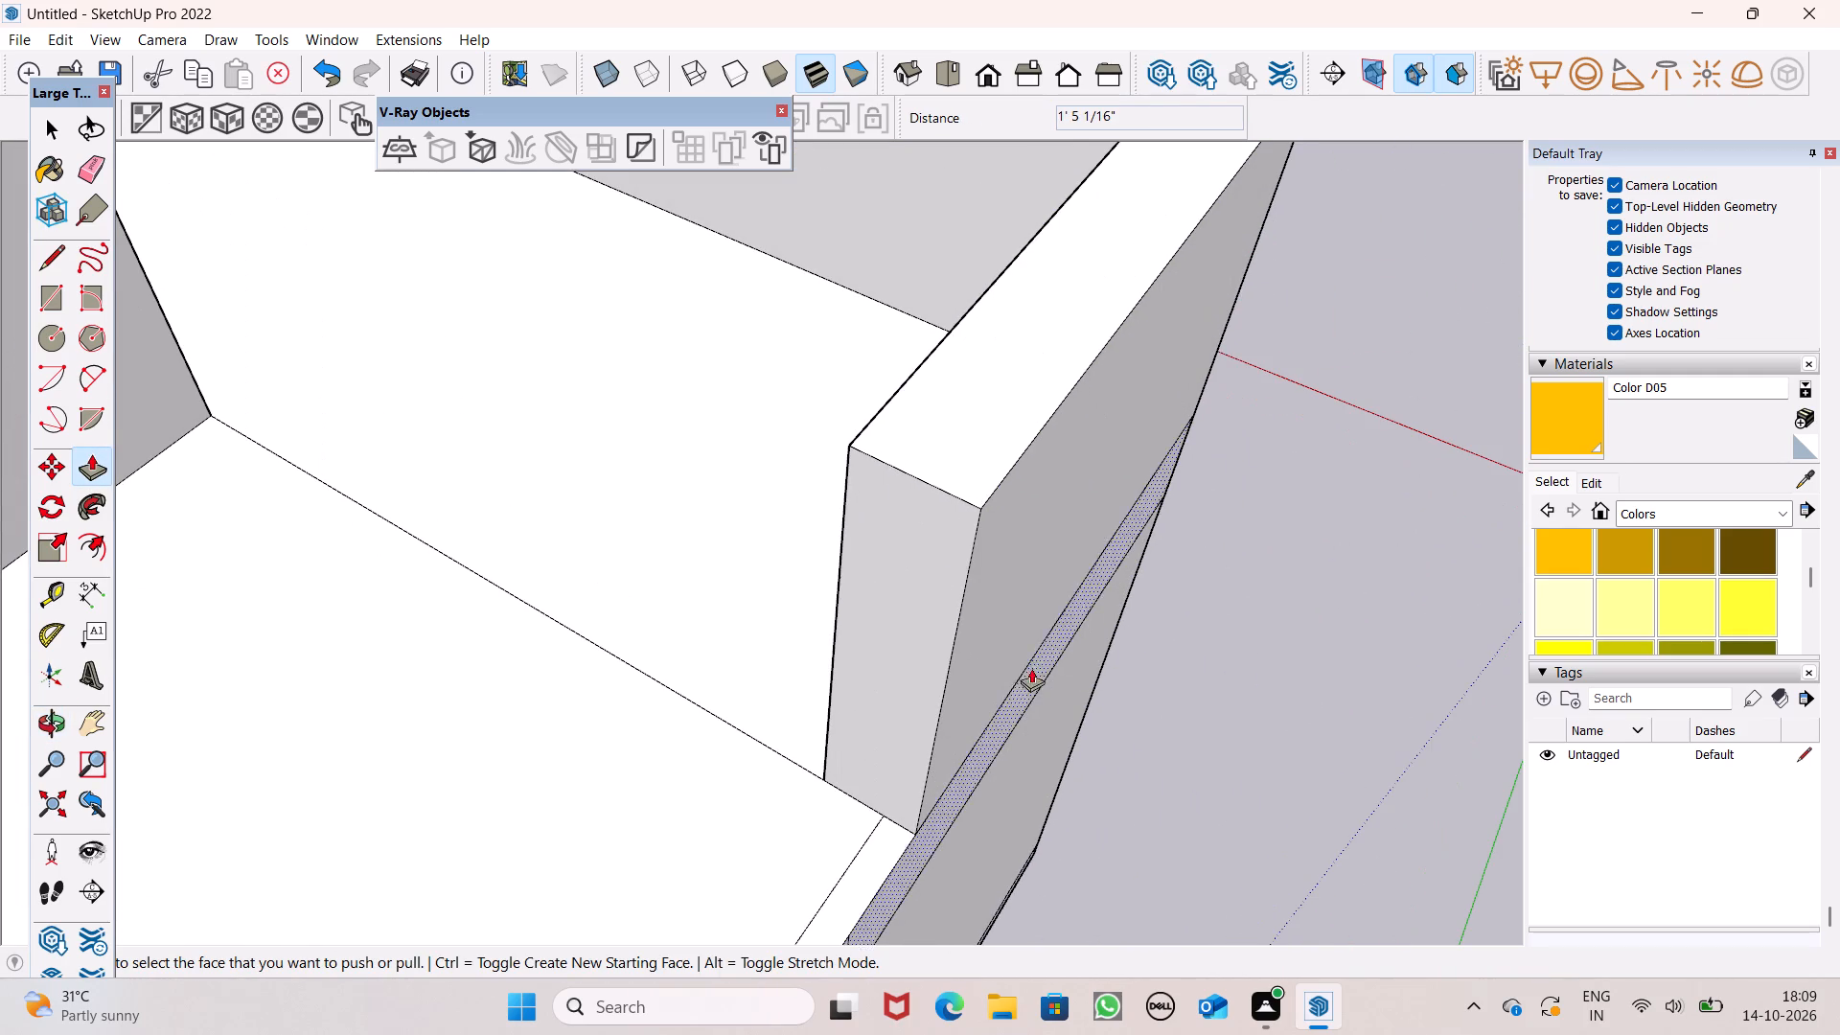
left_click_drag(984, 670, 922, 644)
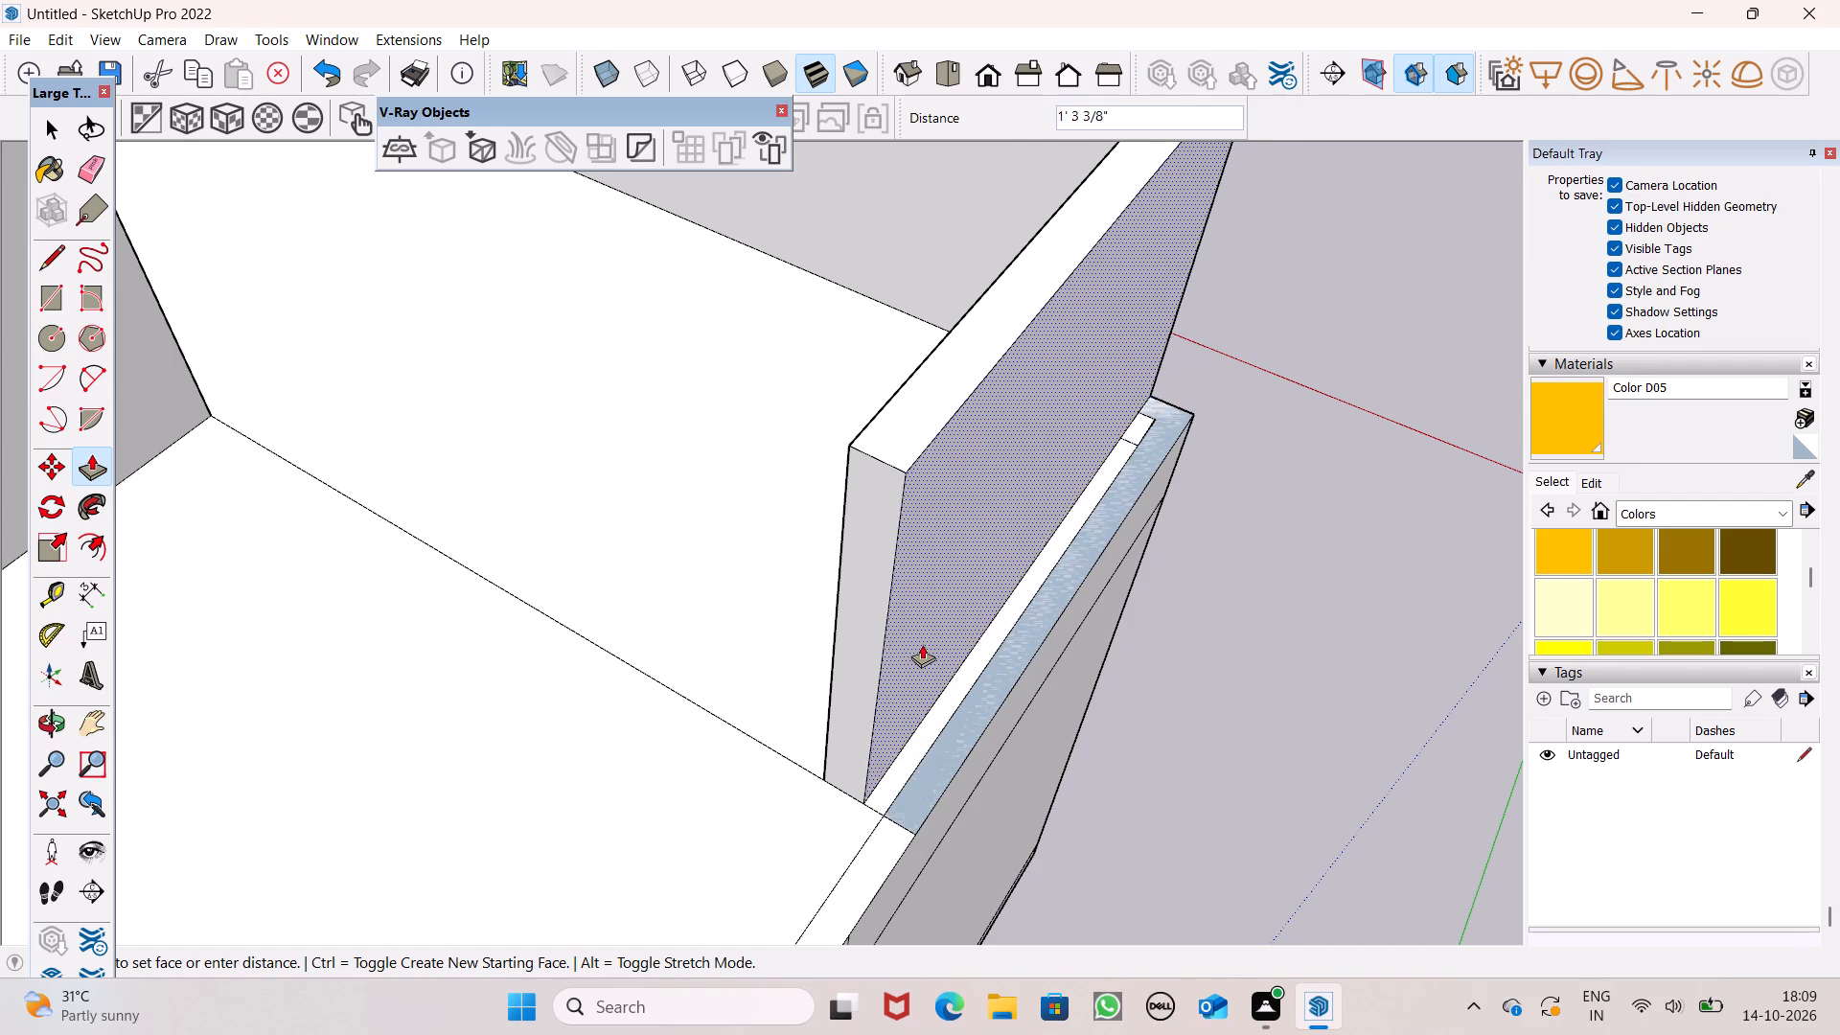
left_click_drag(922, 644, 911, 631)
Push/Pull the inner face of the porch-side parapet inward to thicken that wall.
scroll(1355, 525, "down", 4)
scroll(1327, 452, "down", 1)
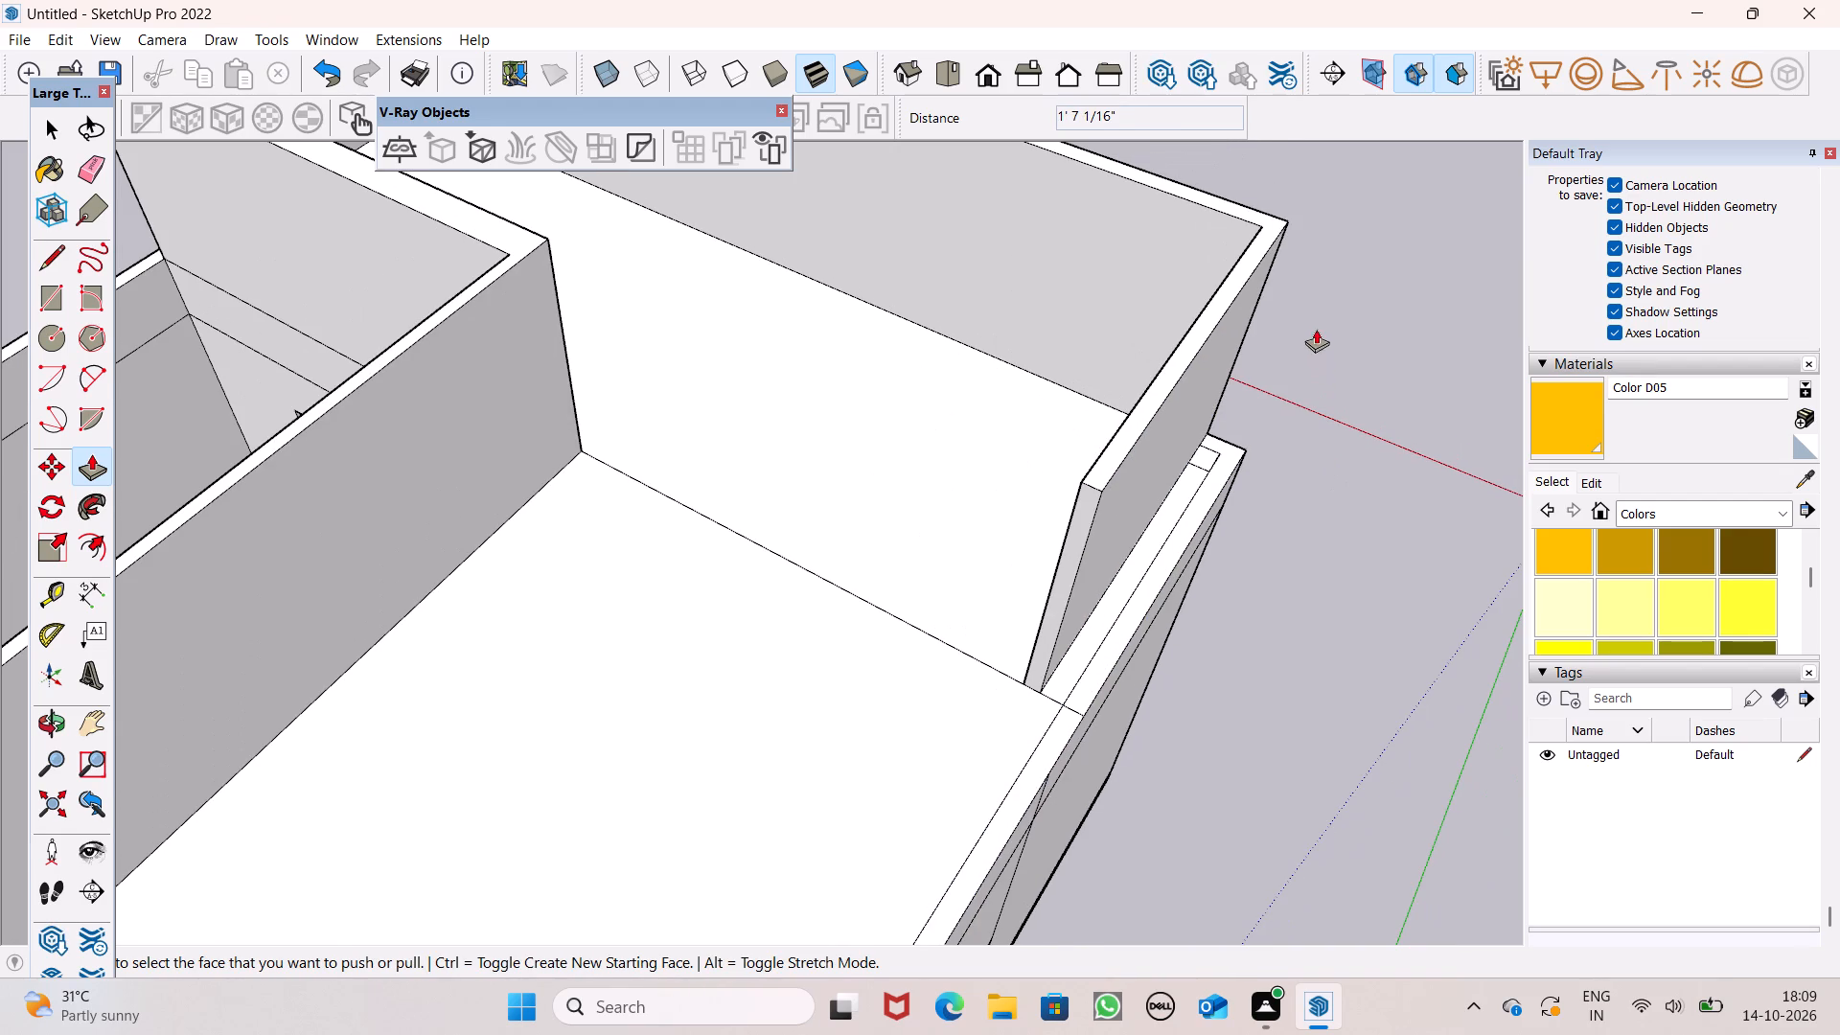
scroll(1251, 396, "down", 4)
scroll(1175, 502, "up", 1)
scroll(1179, 534, "down", 3)
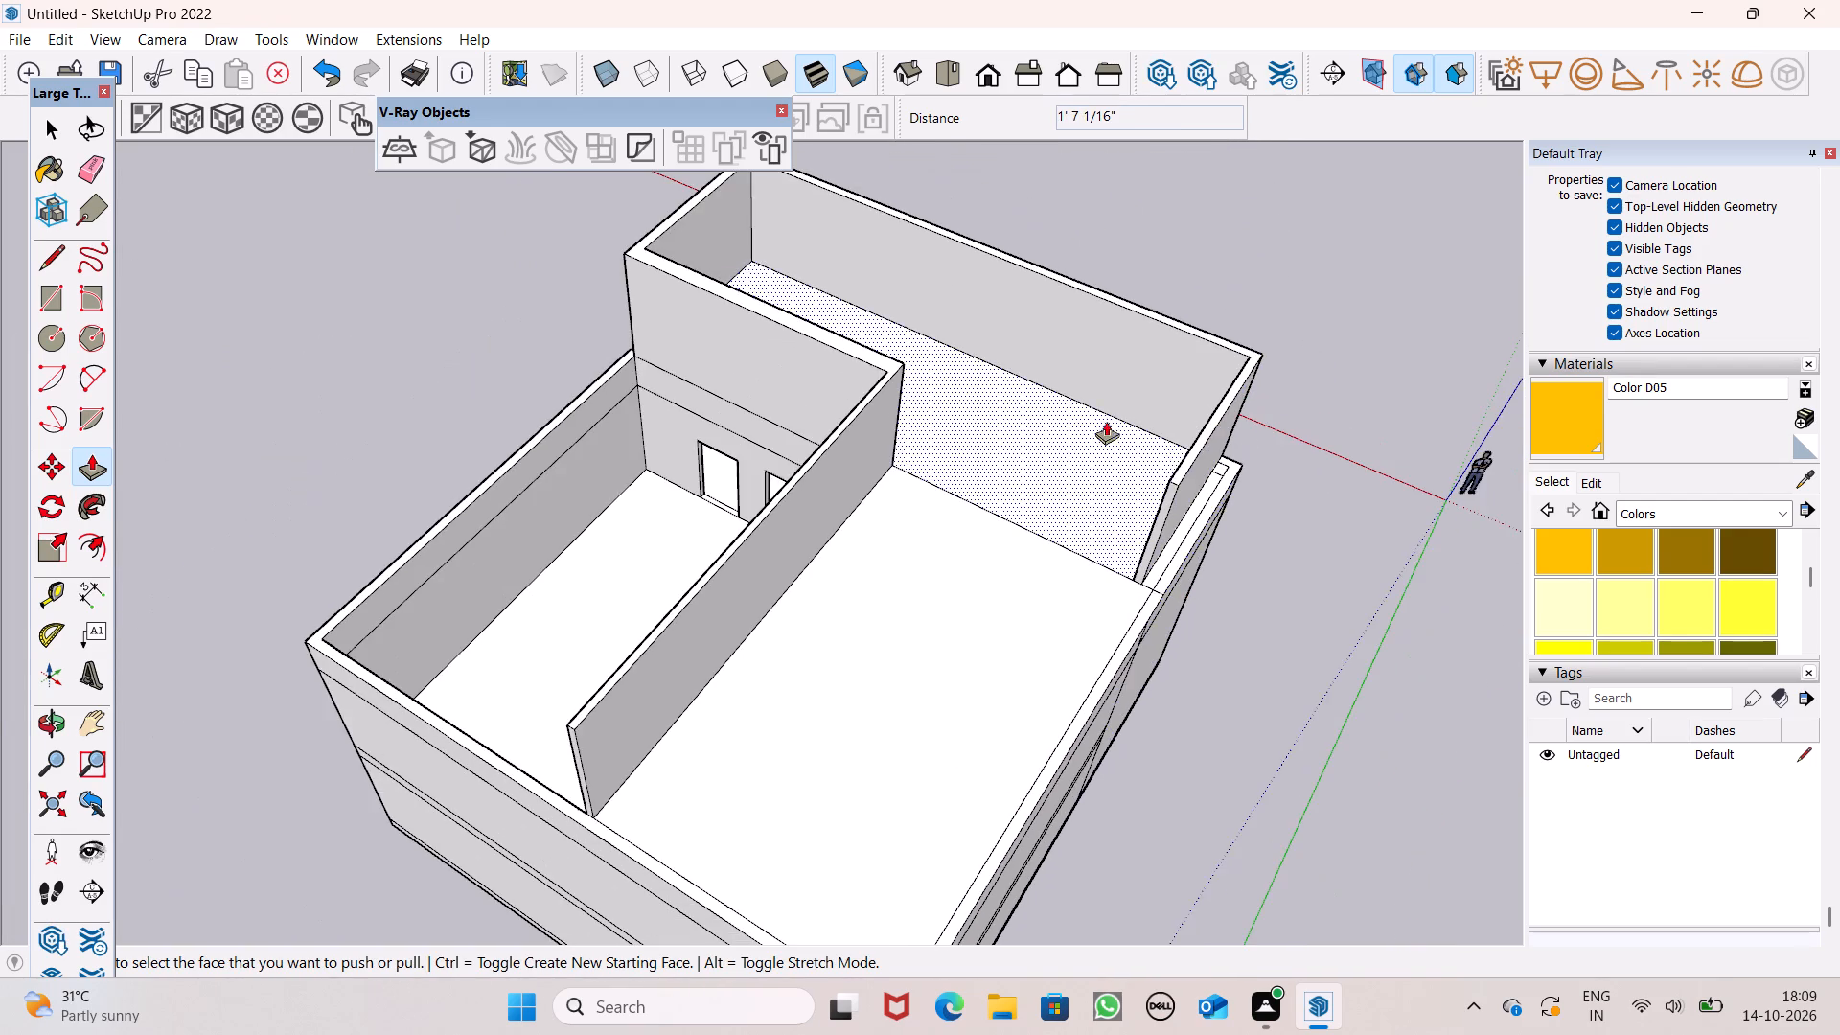
scroll(1105, 489, "down", 4)
scroll(929, 252, "up", 4)
scroll(918, 242, "down", 1)
scroll(918, 242, "up", 3)
middle_click_drag(961, 303, 1117, 479)
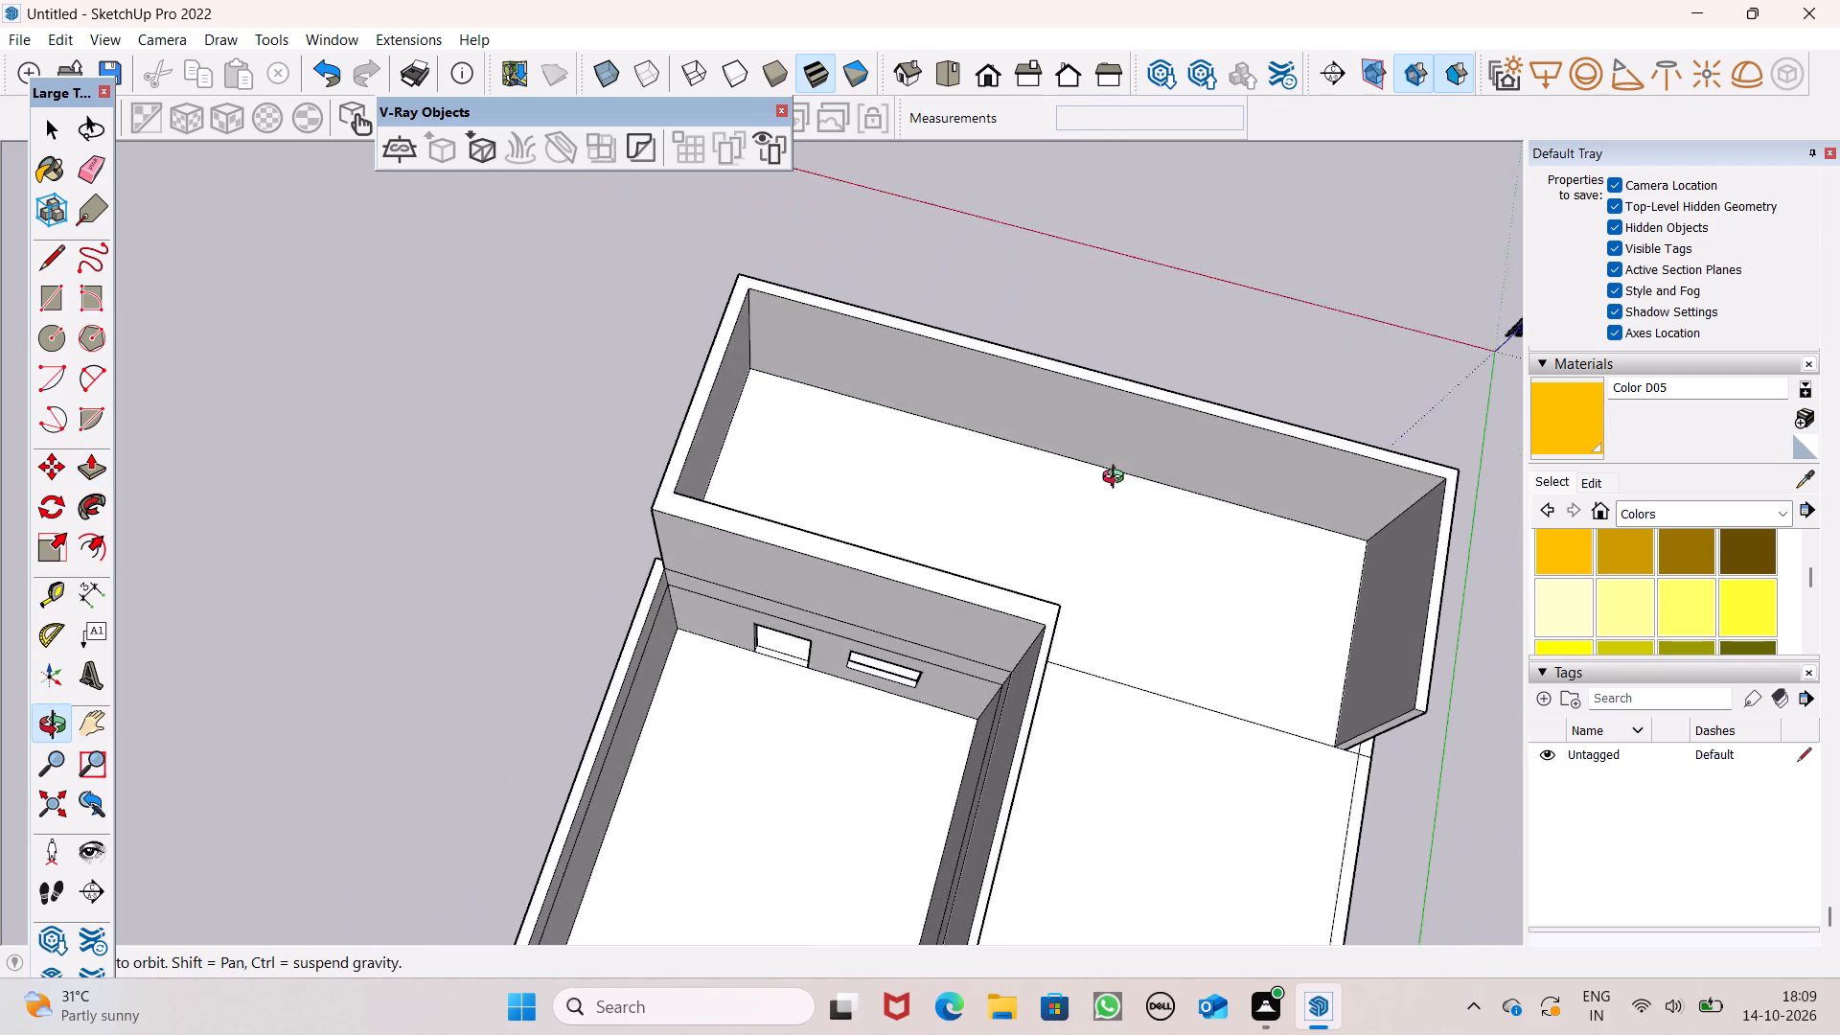
middle_click_drag(1117, 479, 1119, 480)
scroll(876, 447, "up", 2)
scroll(807, 433, "down", 1)
scroll(786, 430, "up", 2)
left_click_drag(655, 437, 677, 449)
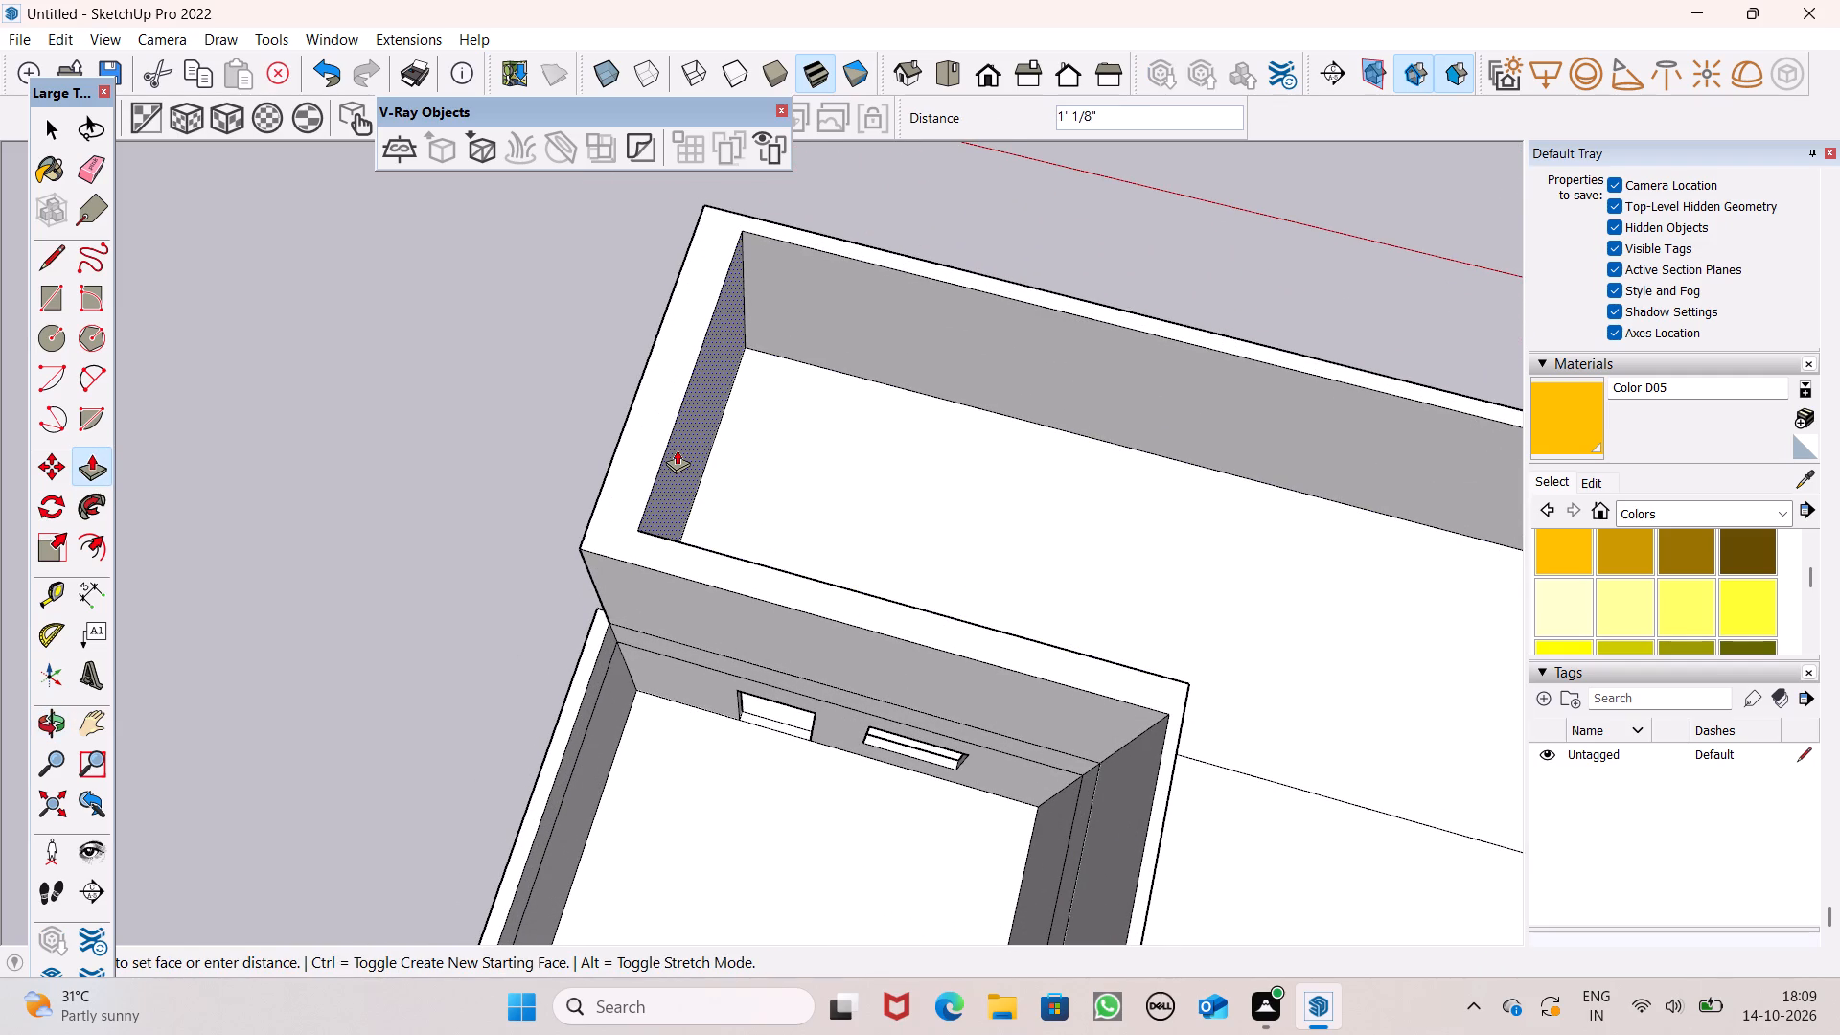
left_click_drag(677, 449, 690, 461)
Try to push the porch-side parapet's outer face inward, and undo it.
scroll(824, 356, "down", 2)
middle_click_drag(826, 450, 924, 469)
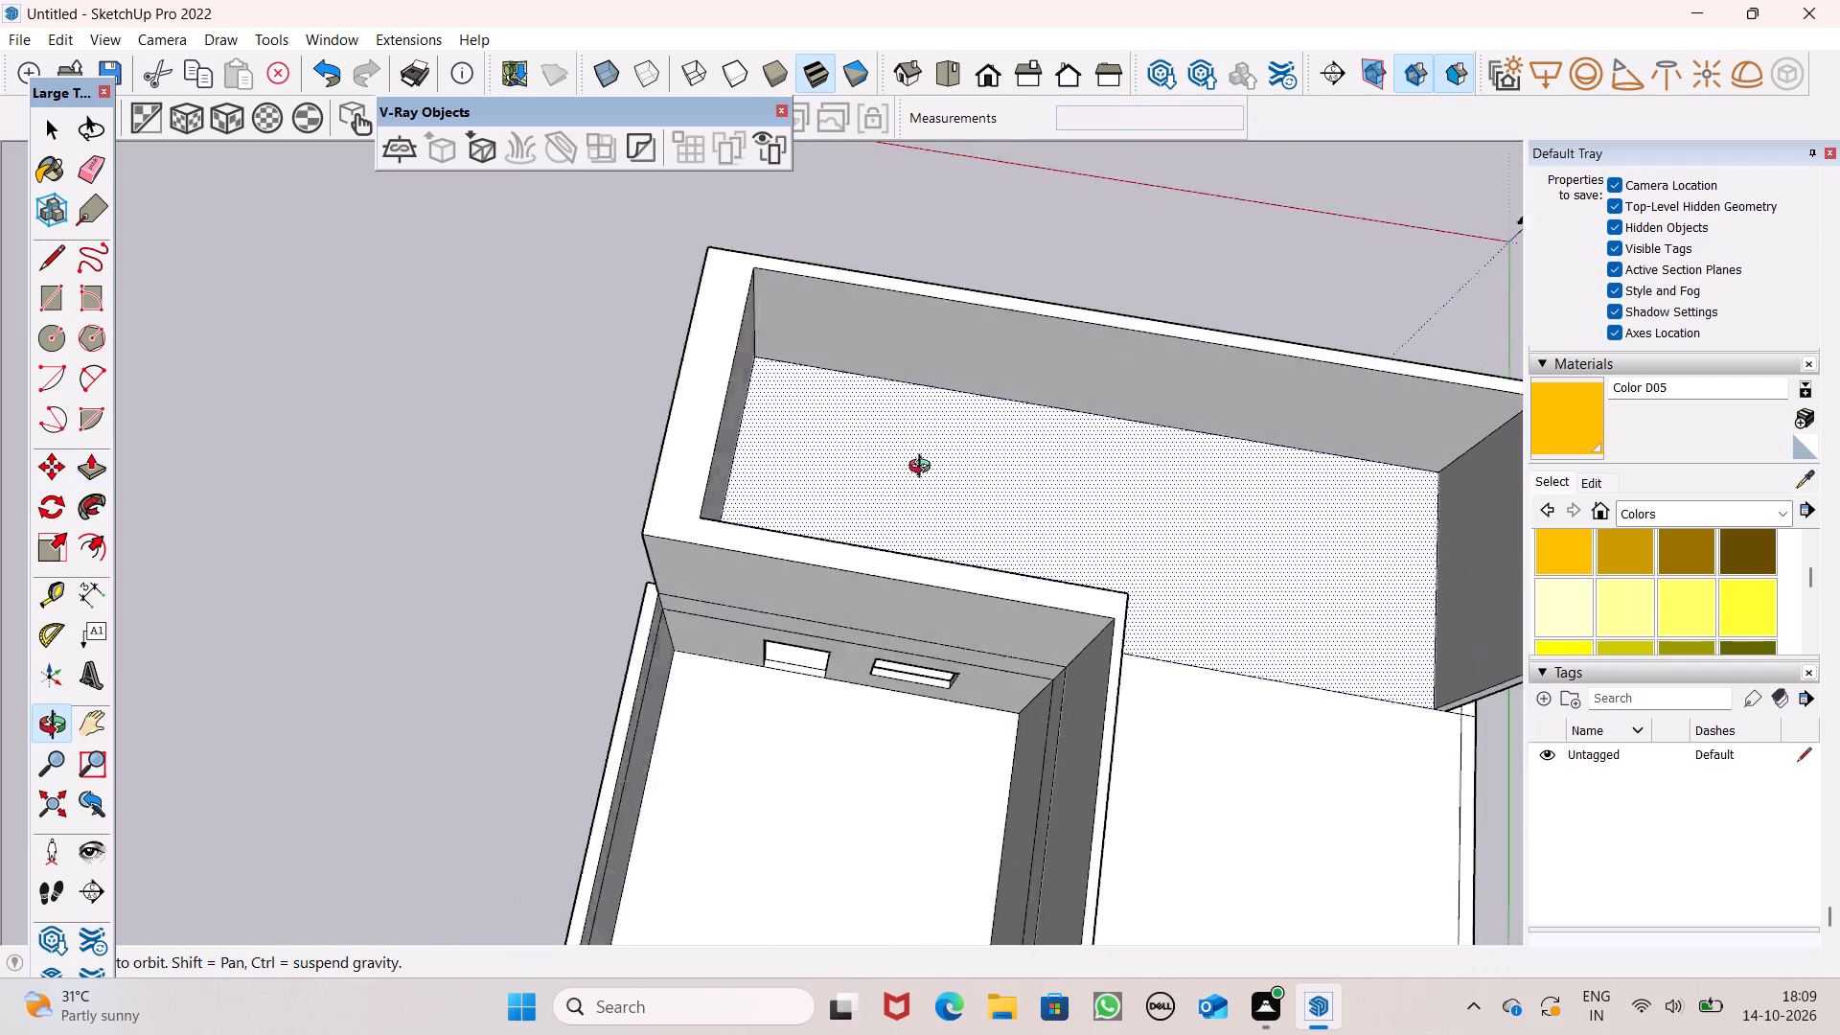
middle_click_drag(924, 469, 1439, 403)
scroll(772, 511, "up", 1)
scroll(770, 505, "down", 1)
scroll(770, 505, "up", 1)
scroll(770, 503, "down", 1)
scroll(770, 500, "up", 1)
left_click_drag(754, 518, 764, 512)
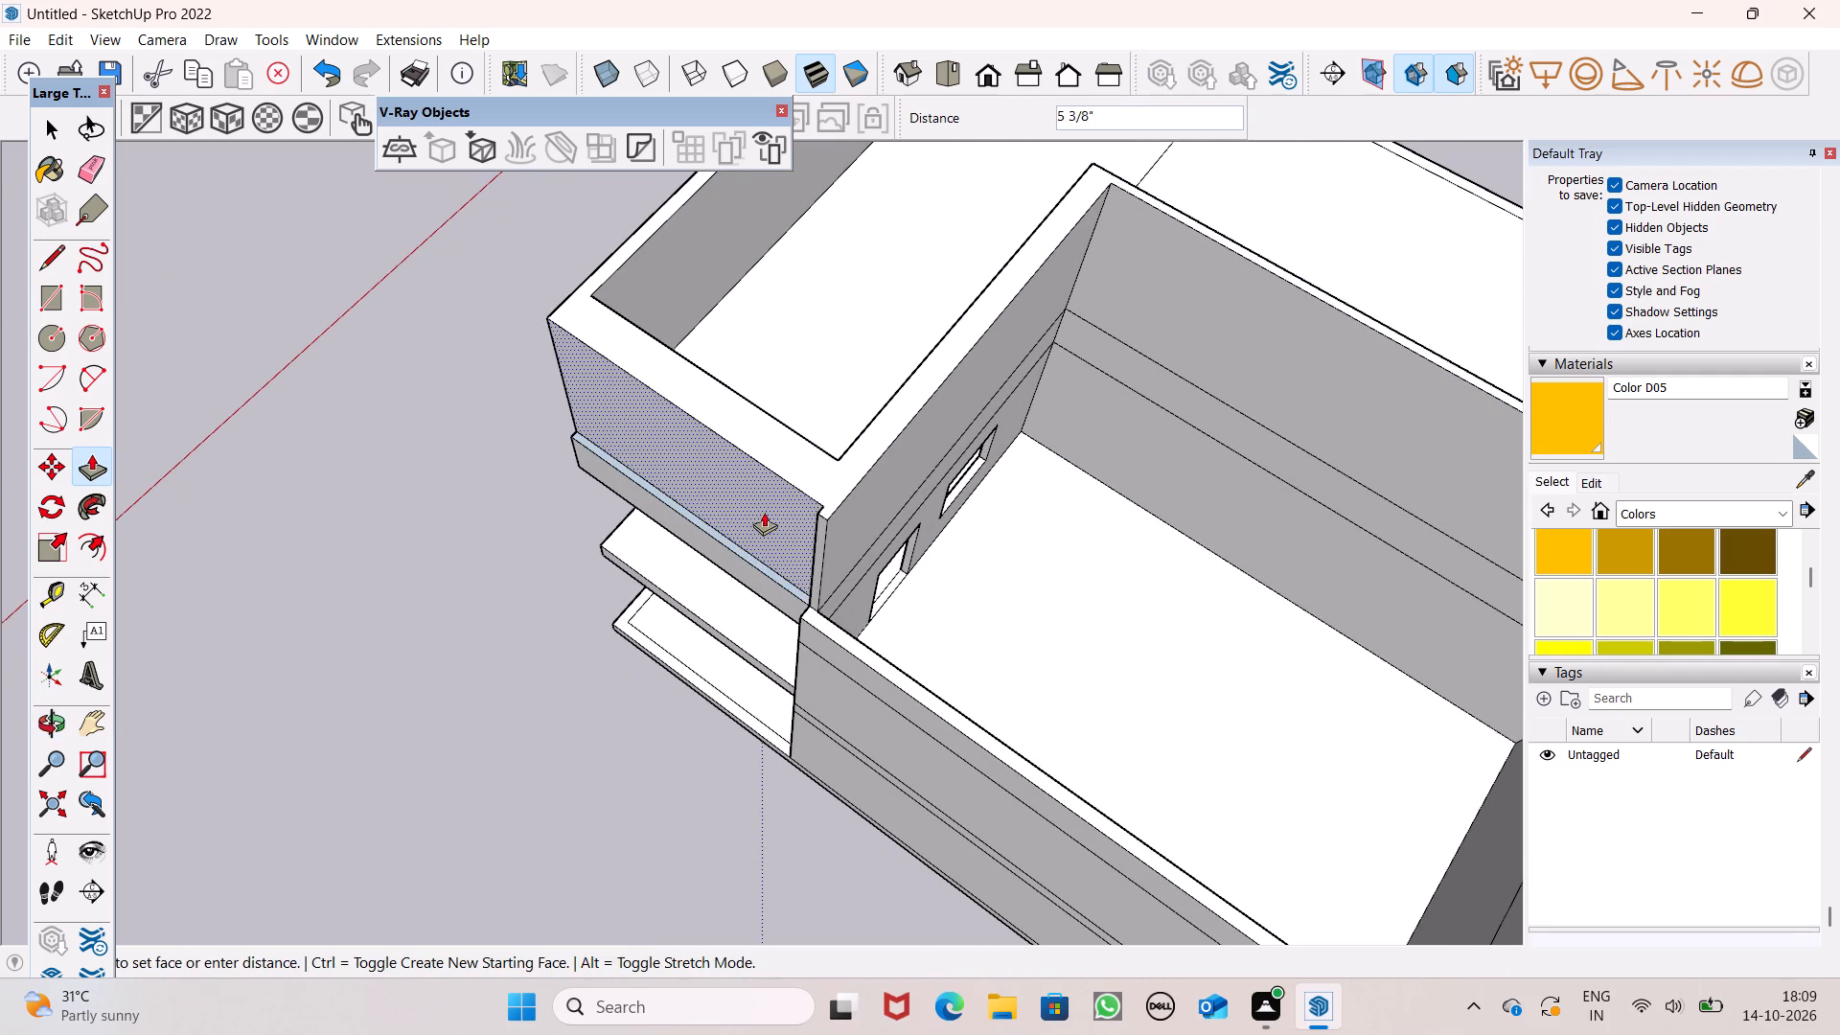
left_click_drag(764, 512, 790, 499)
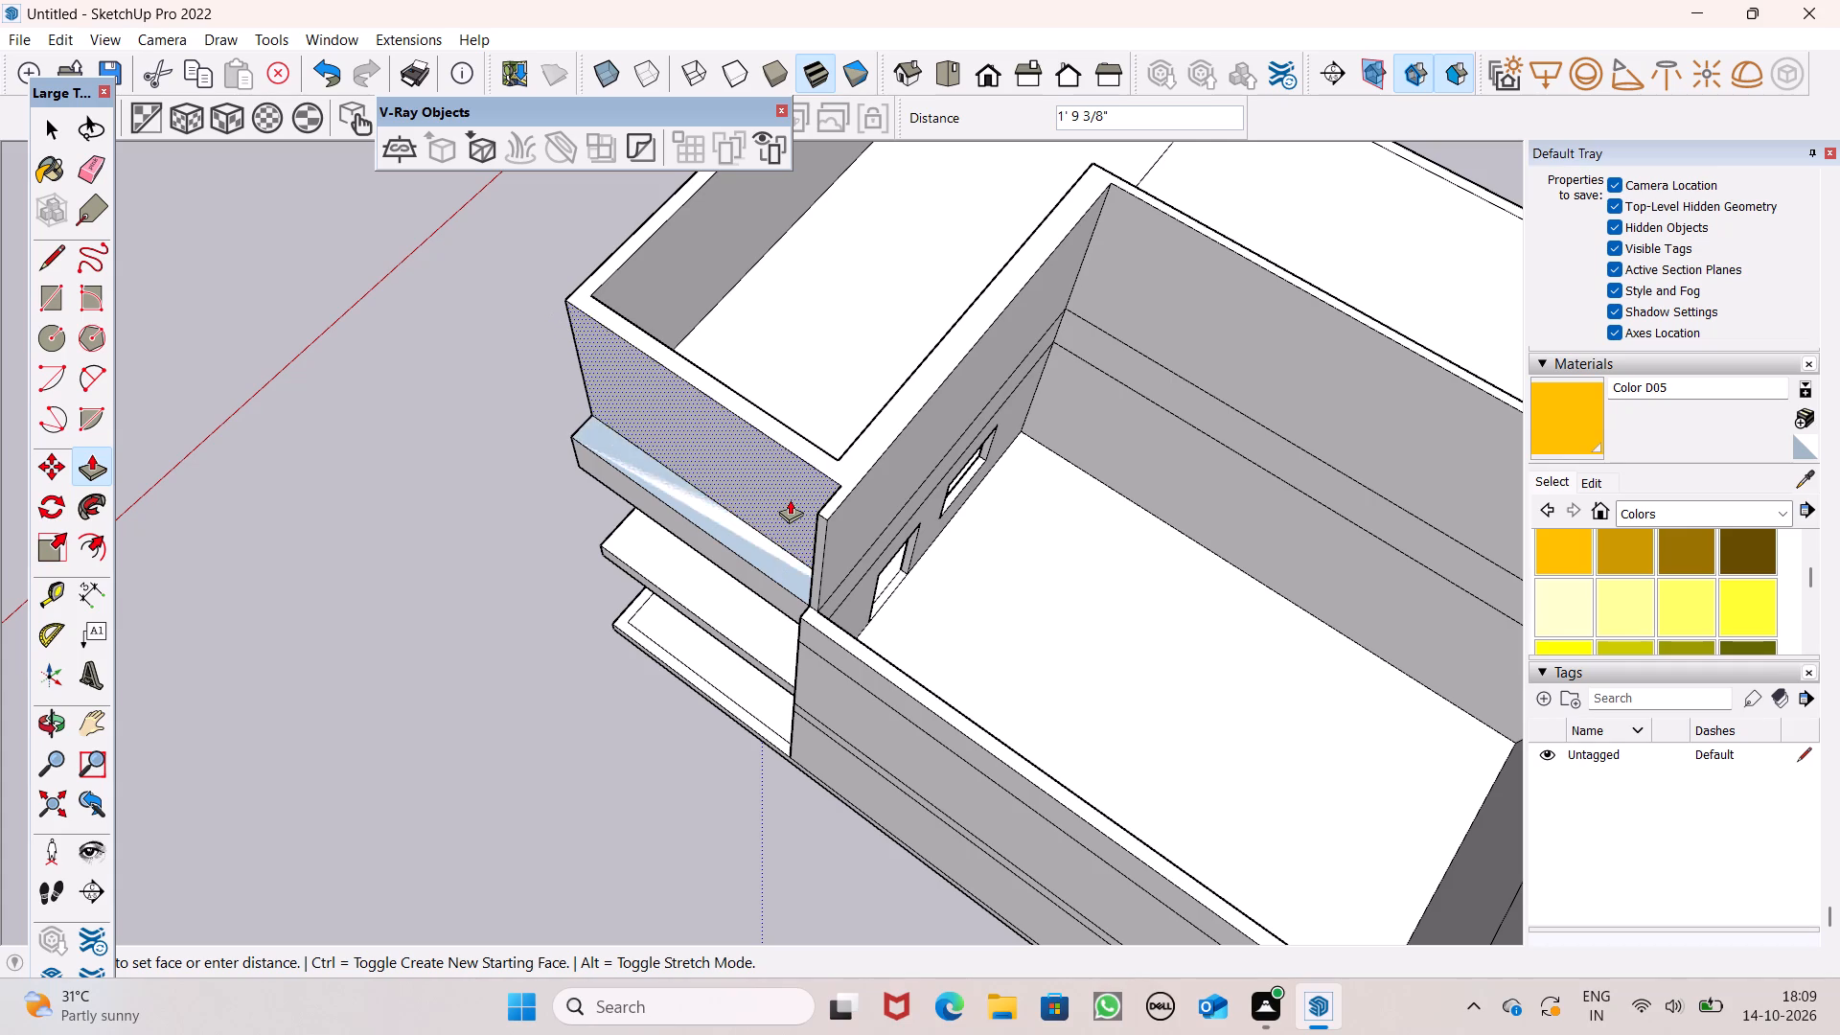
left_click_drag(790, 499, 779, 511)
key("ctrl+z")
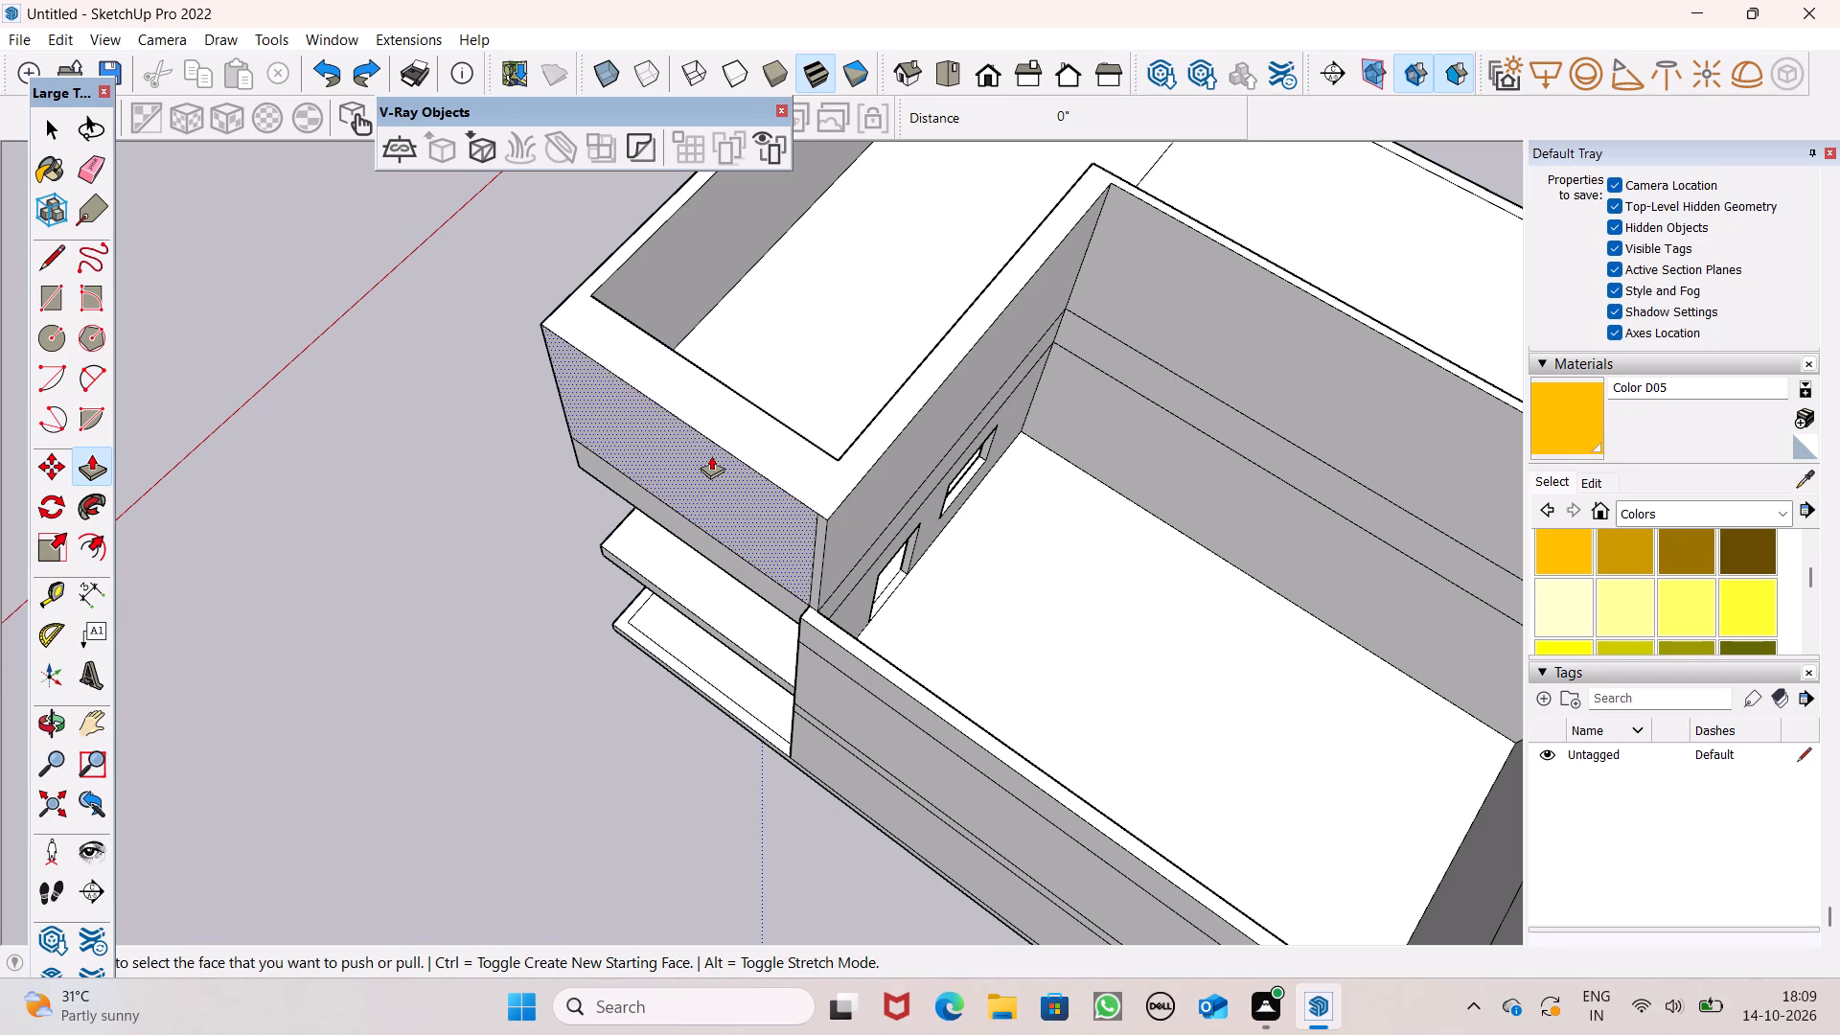
Push/Pull the porch-side parapet's outer face in about 1' 11 11/16" from the roof edge.
scroll(711, 455, "up", 4)
scroll(703, 438, "down", 1)
scroll(703, 438, "up", 2)
left_click_drag(665, 476, 696, 456)
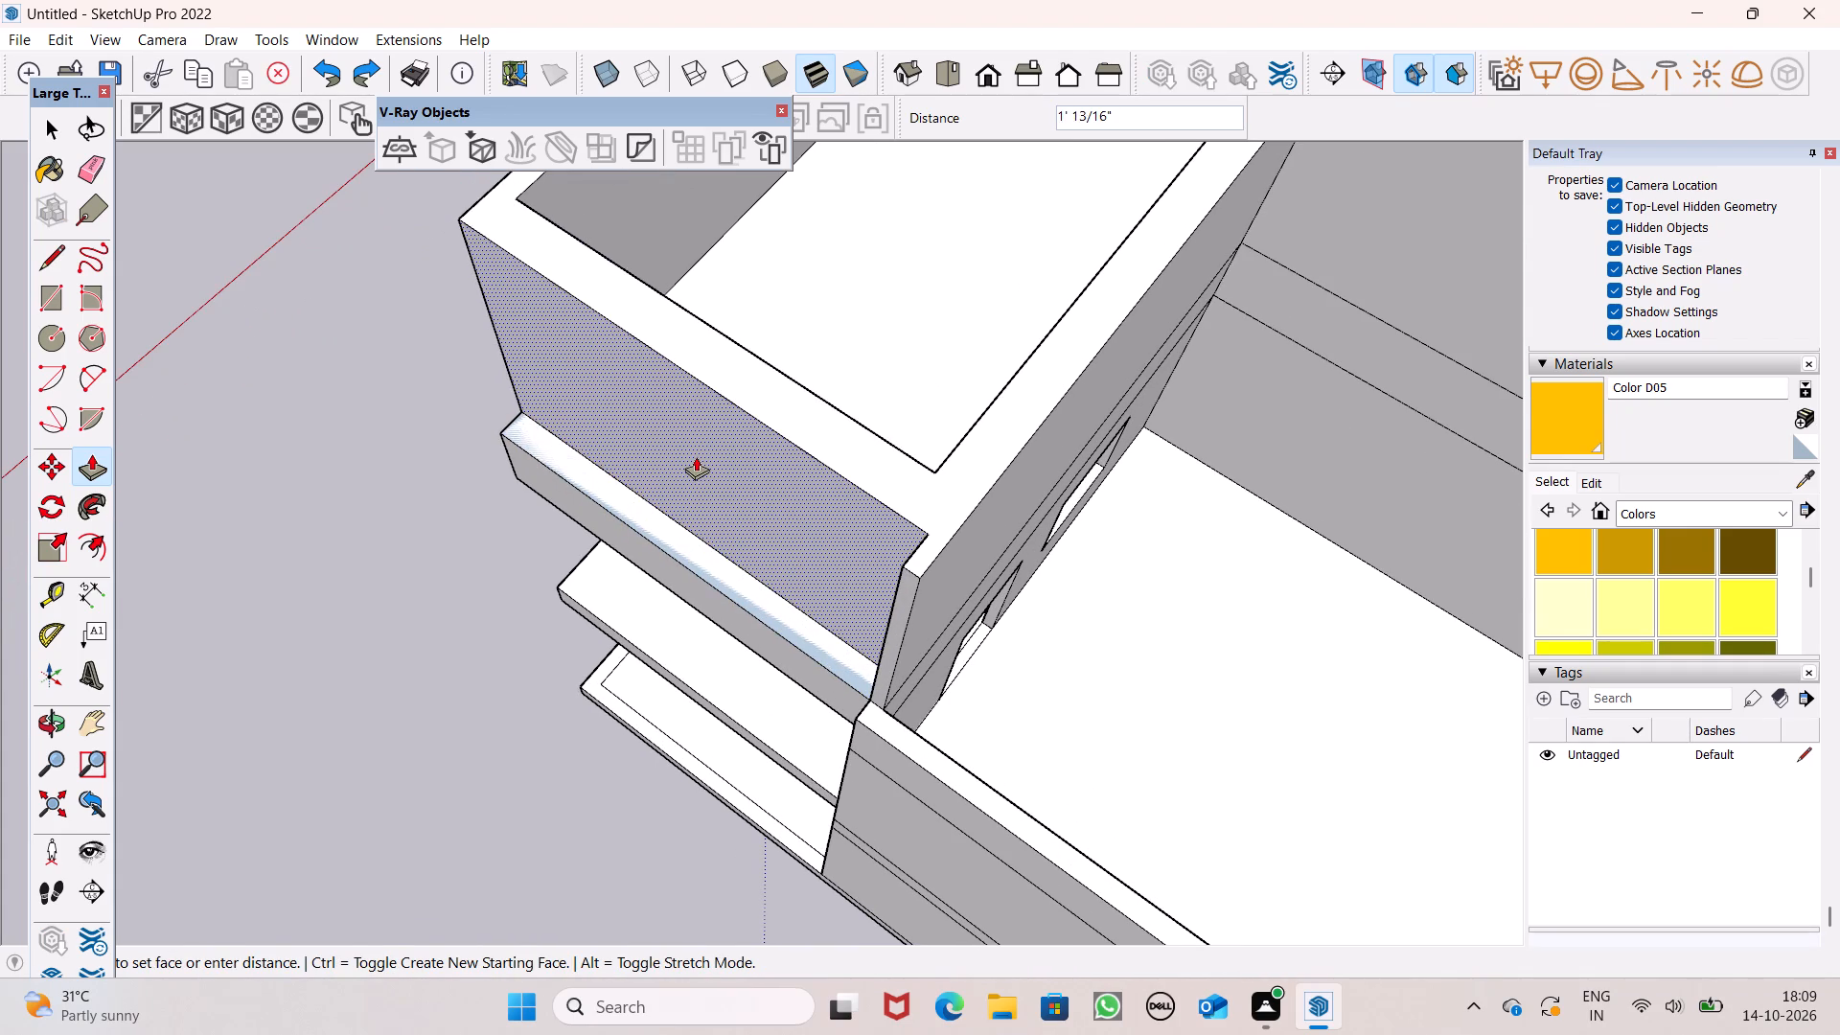
left_click_drag(696, 456, 712, 441)
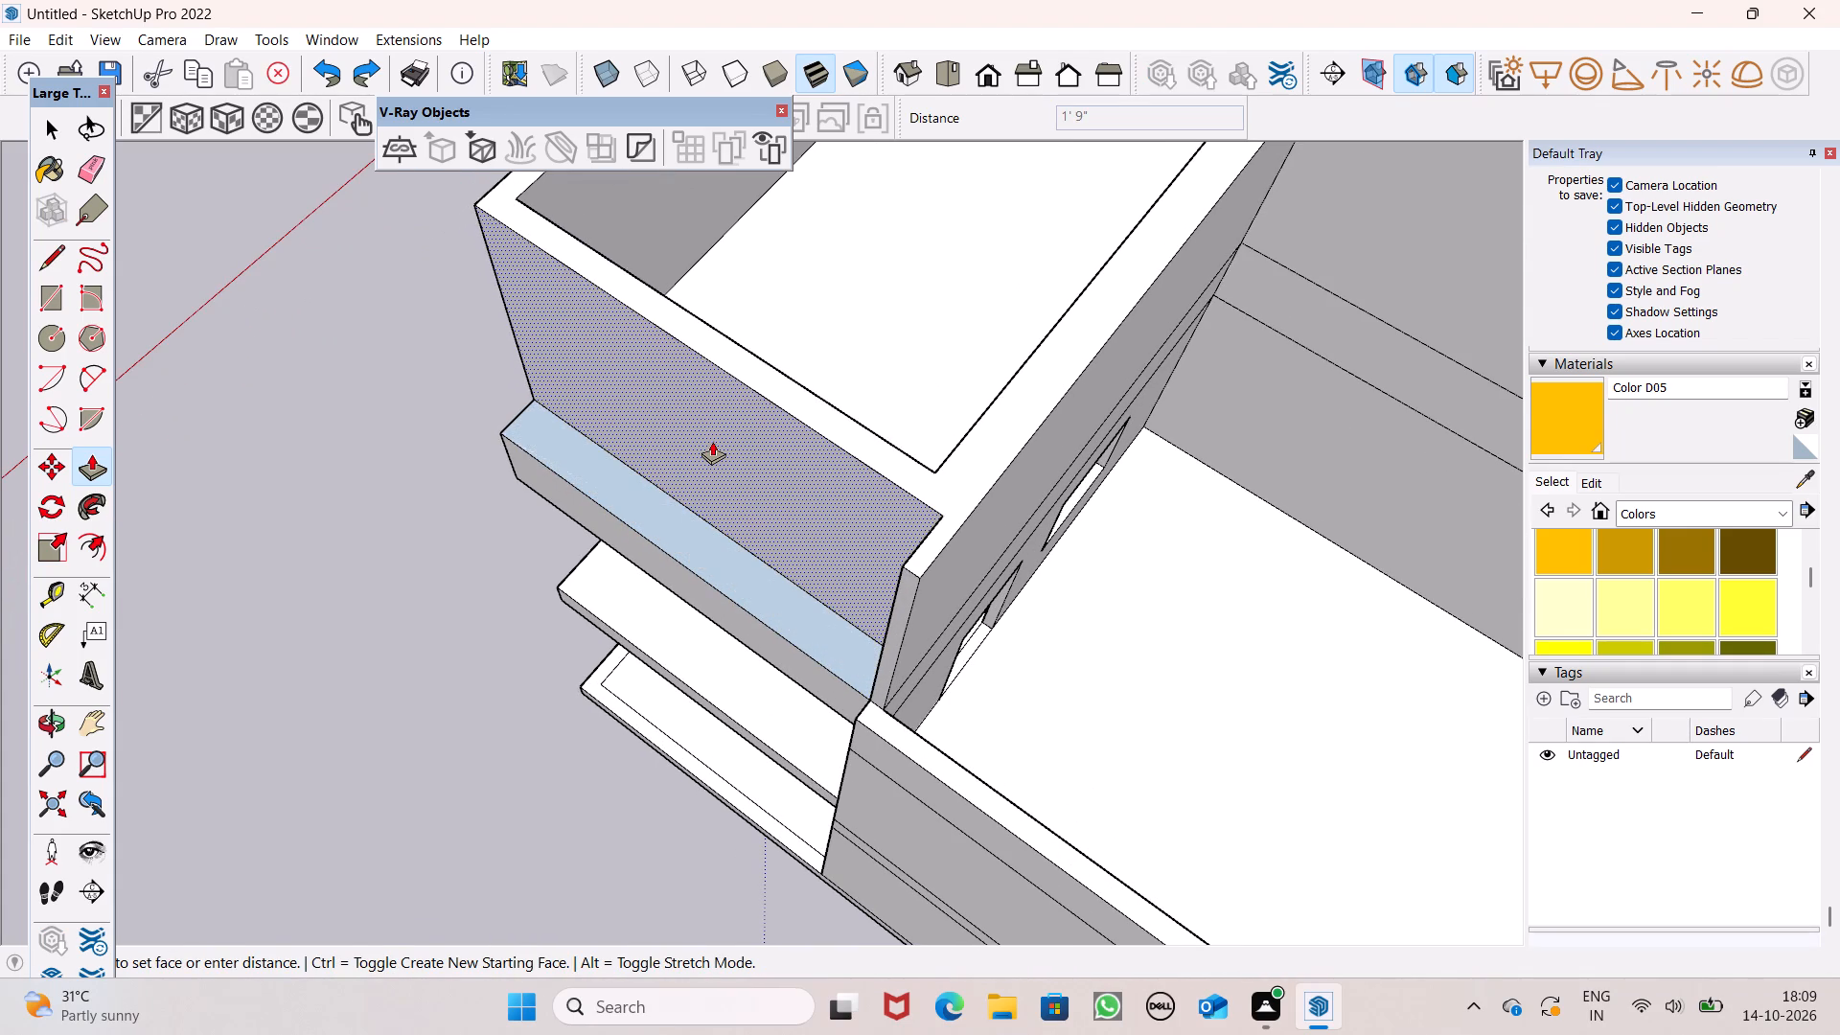
left_click_drag(712, 441, 720, 438)
Push/Pull the front parapet's inner face inward about 2' 2 7/8".
scroll(708, 432, "down", 1)
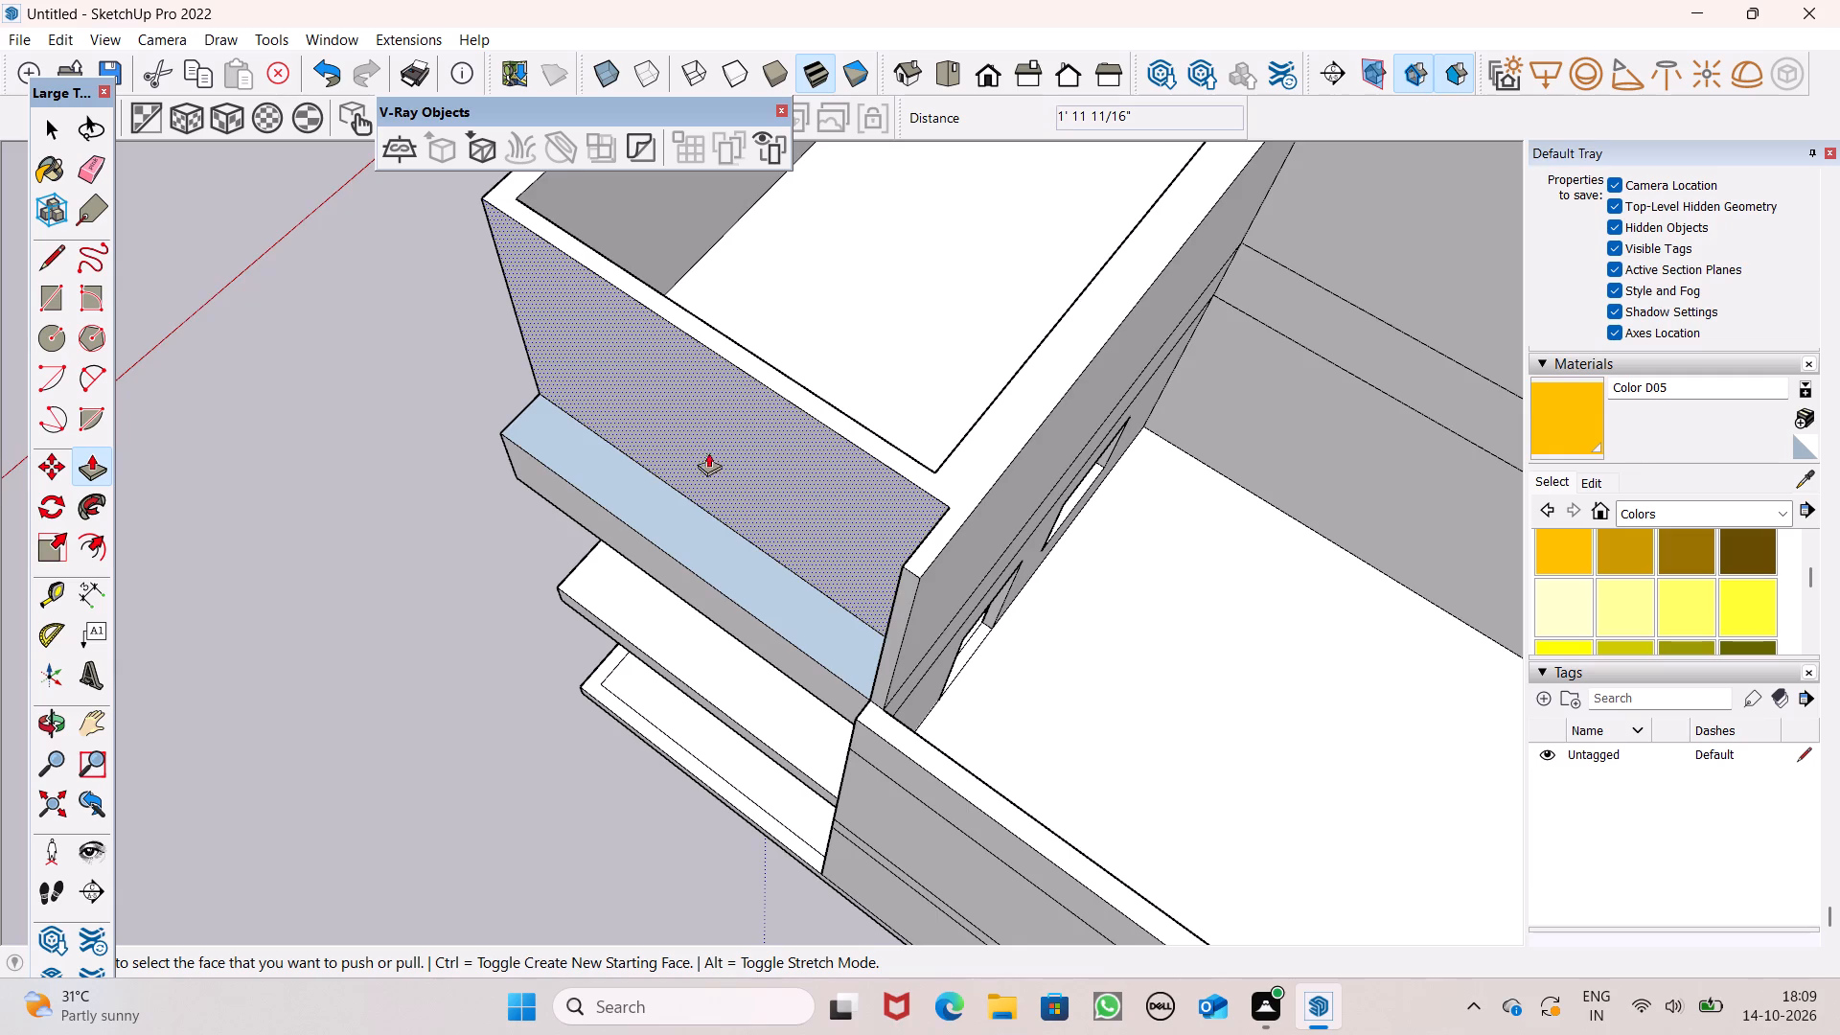
scroll(698, 526, "down", 5)
scroll(717, 576, "up", 1)
scroll(721, 587, "down", 10)
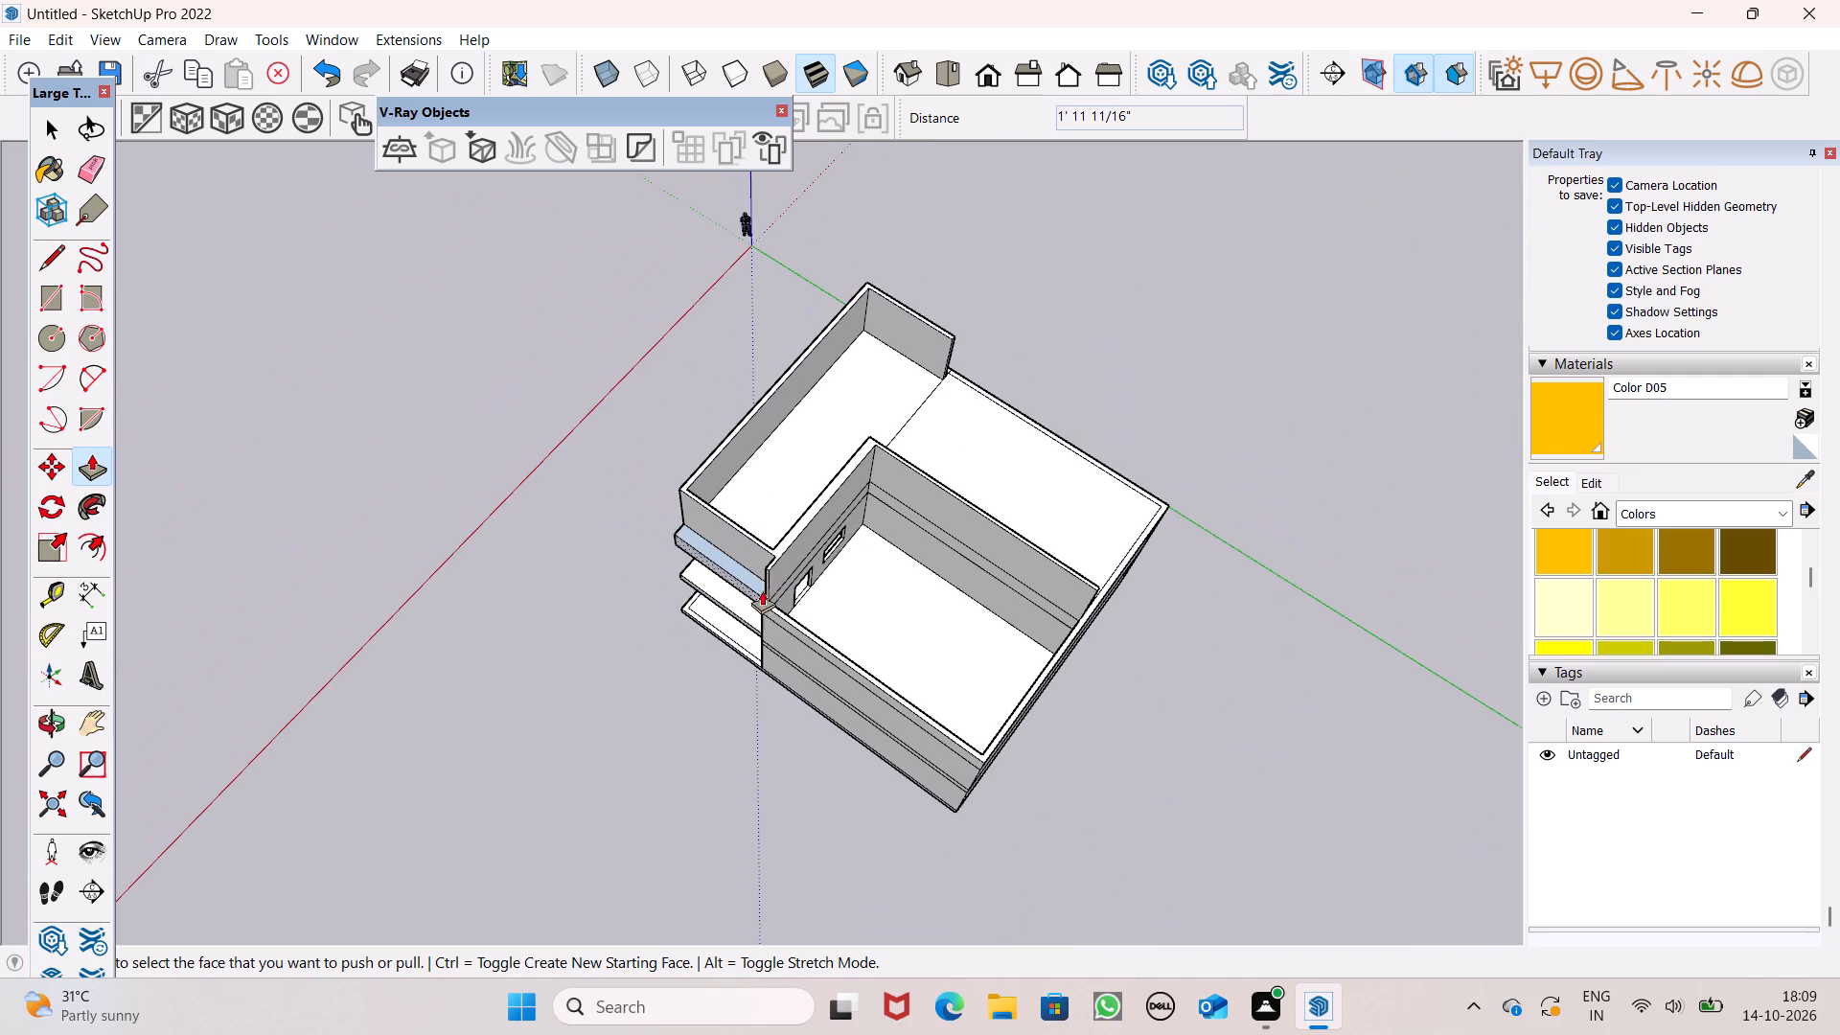
scroll(854, 350, "up", 11)
left_click_drag(777, 368, 827, 386)
Push/Pull the front parapet's outer face in about 1' 7 5/8" from the facade edge.
scroll(892, 335, "down", 4)
middle_click_drag(796, 517, 1523, 361)
middle_click_drag(759, 491, 1039, 512)
scroll(565, 424, "up", 4)
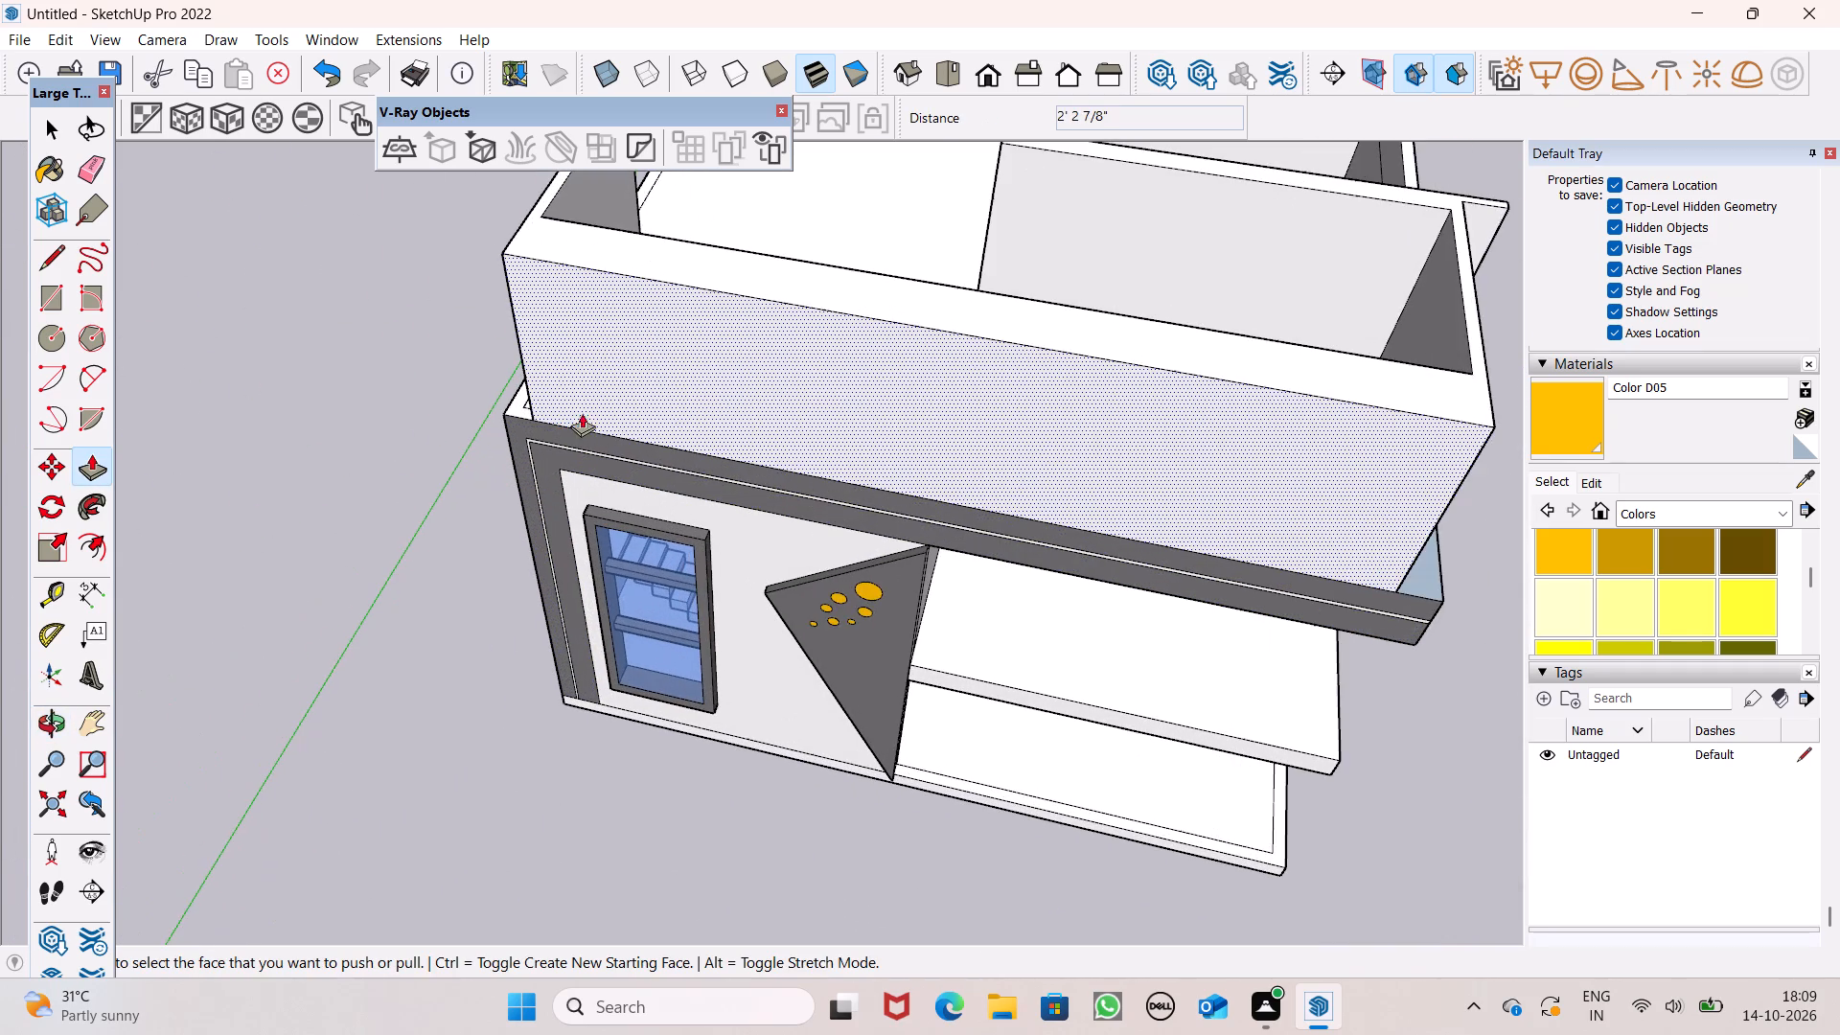
left_click_drag(708, 420, 721, 397)
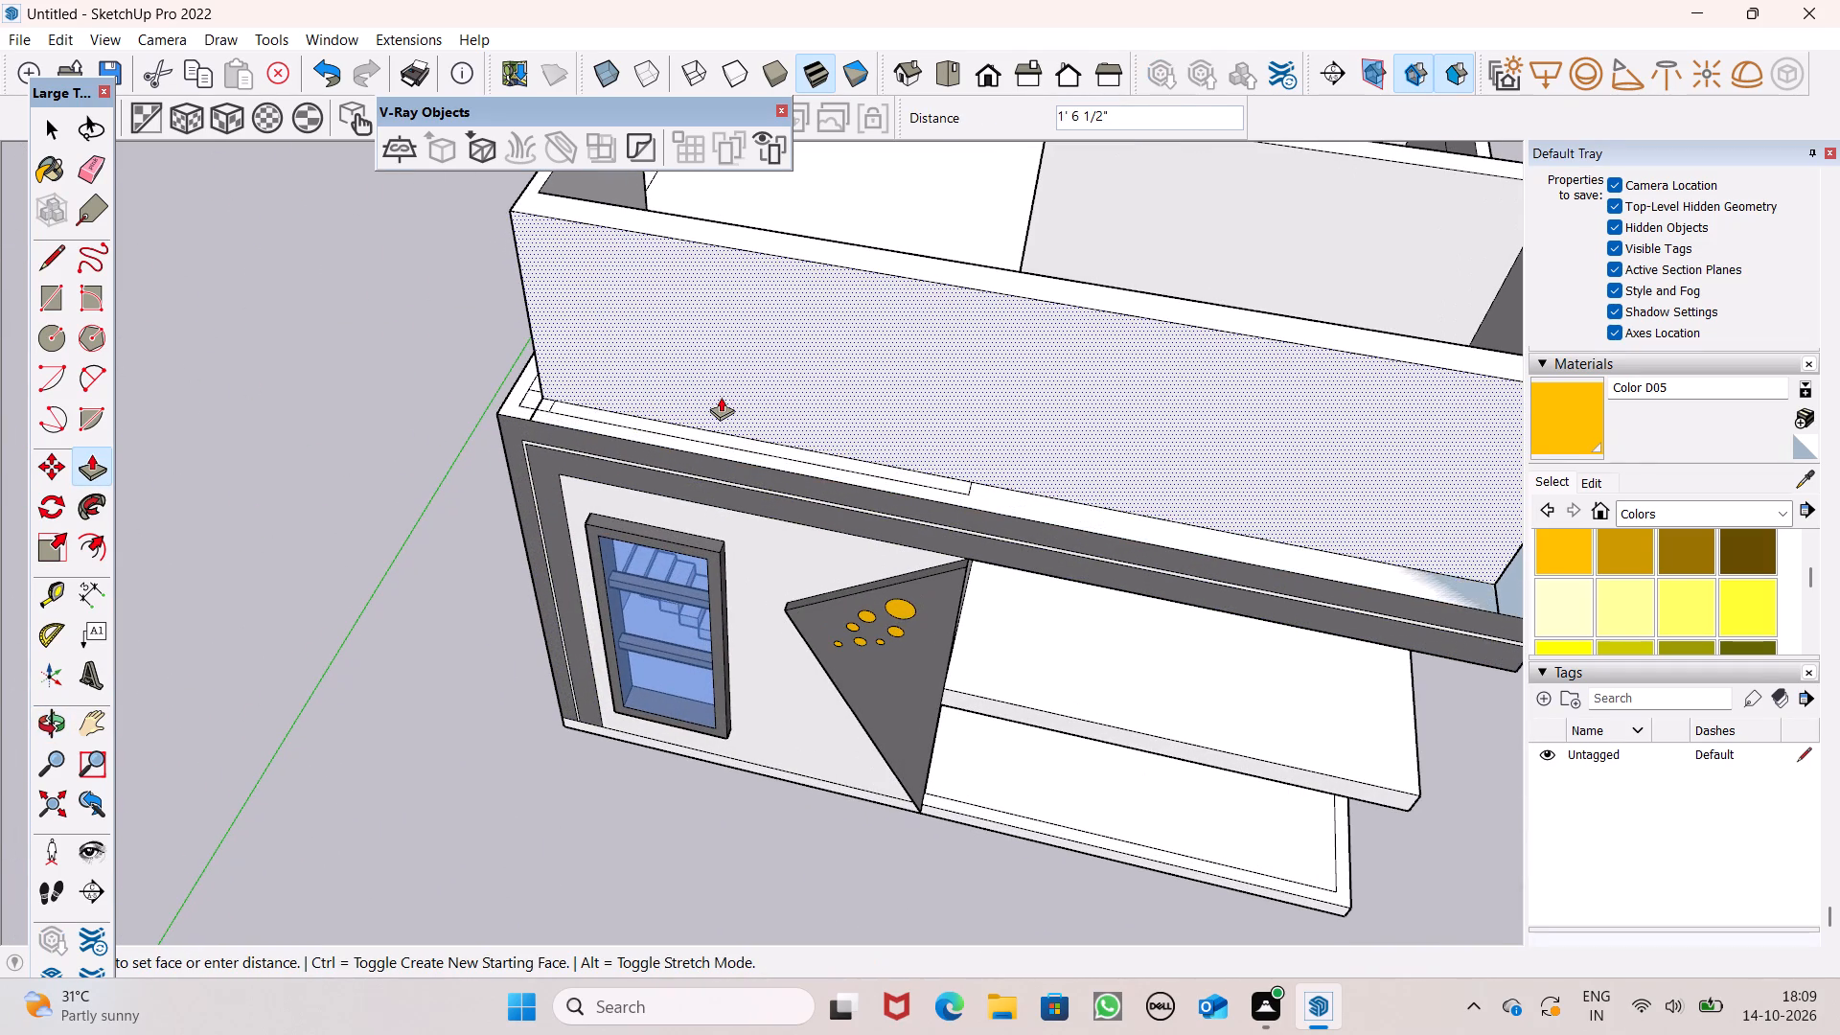
left_click_drag(721, 397, 724, 397)
scroll(627, 481, "down", 4)
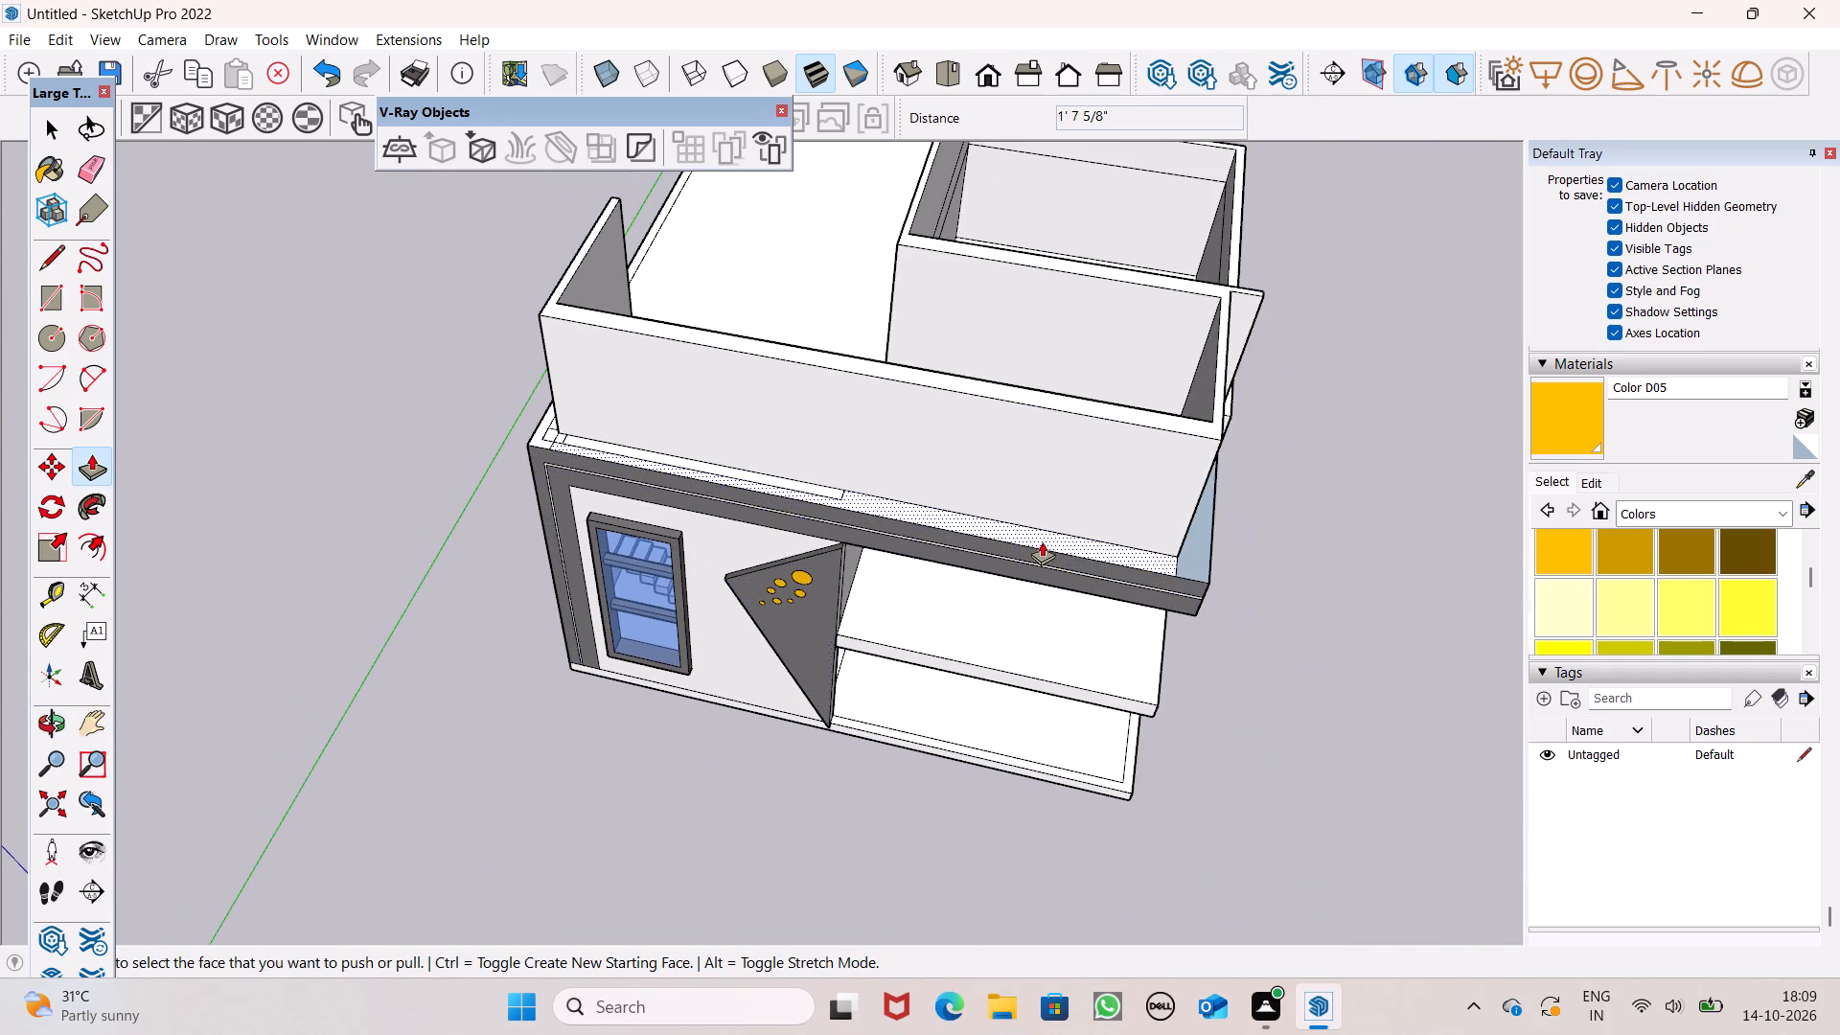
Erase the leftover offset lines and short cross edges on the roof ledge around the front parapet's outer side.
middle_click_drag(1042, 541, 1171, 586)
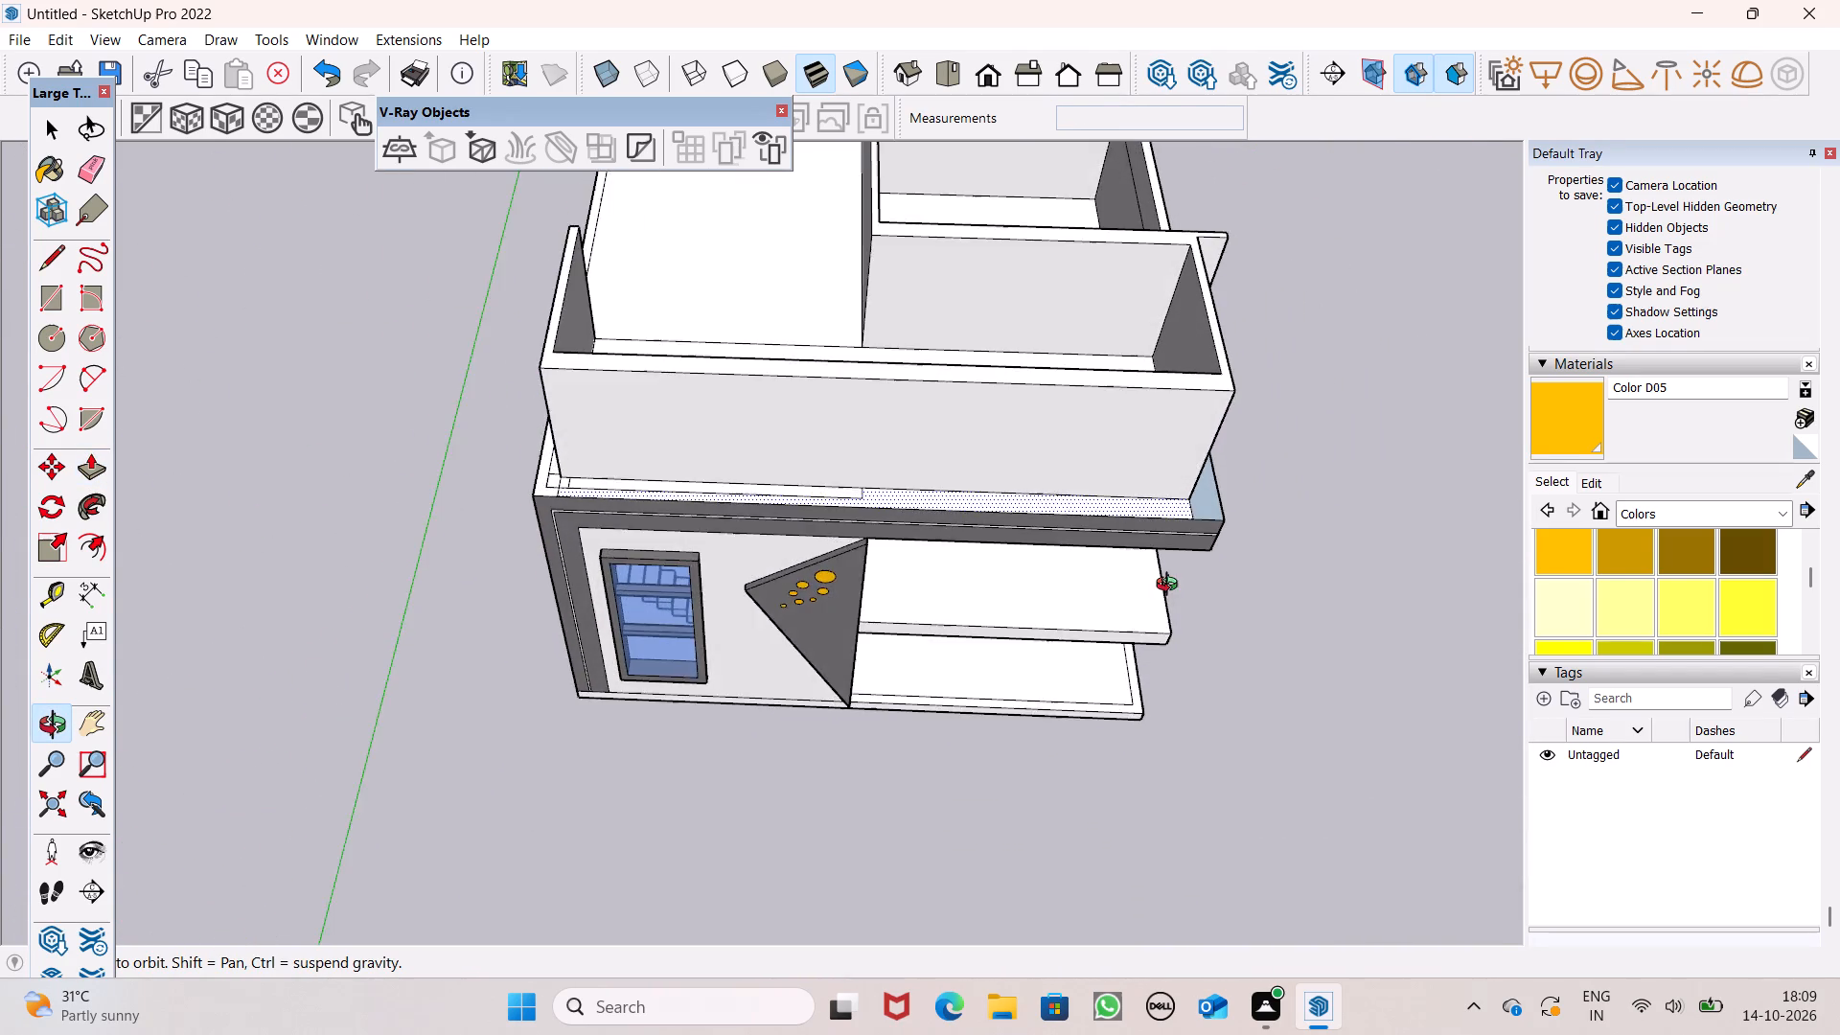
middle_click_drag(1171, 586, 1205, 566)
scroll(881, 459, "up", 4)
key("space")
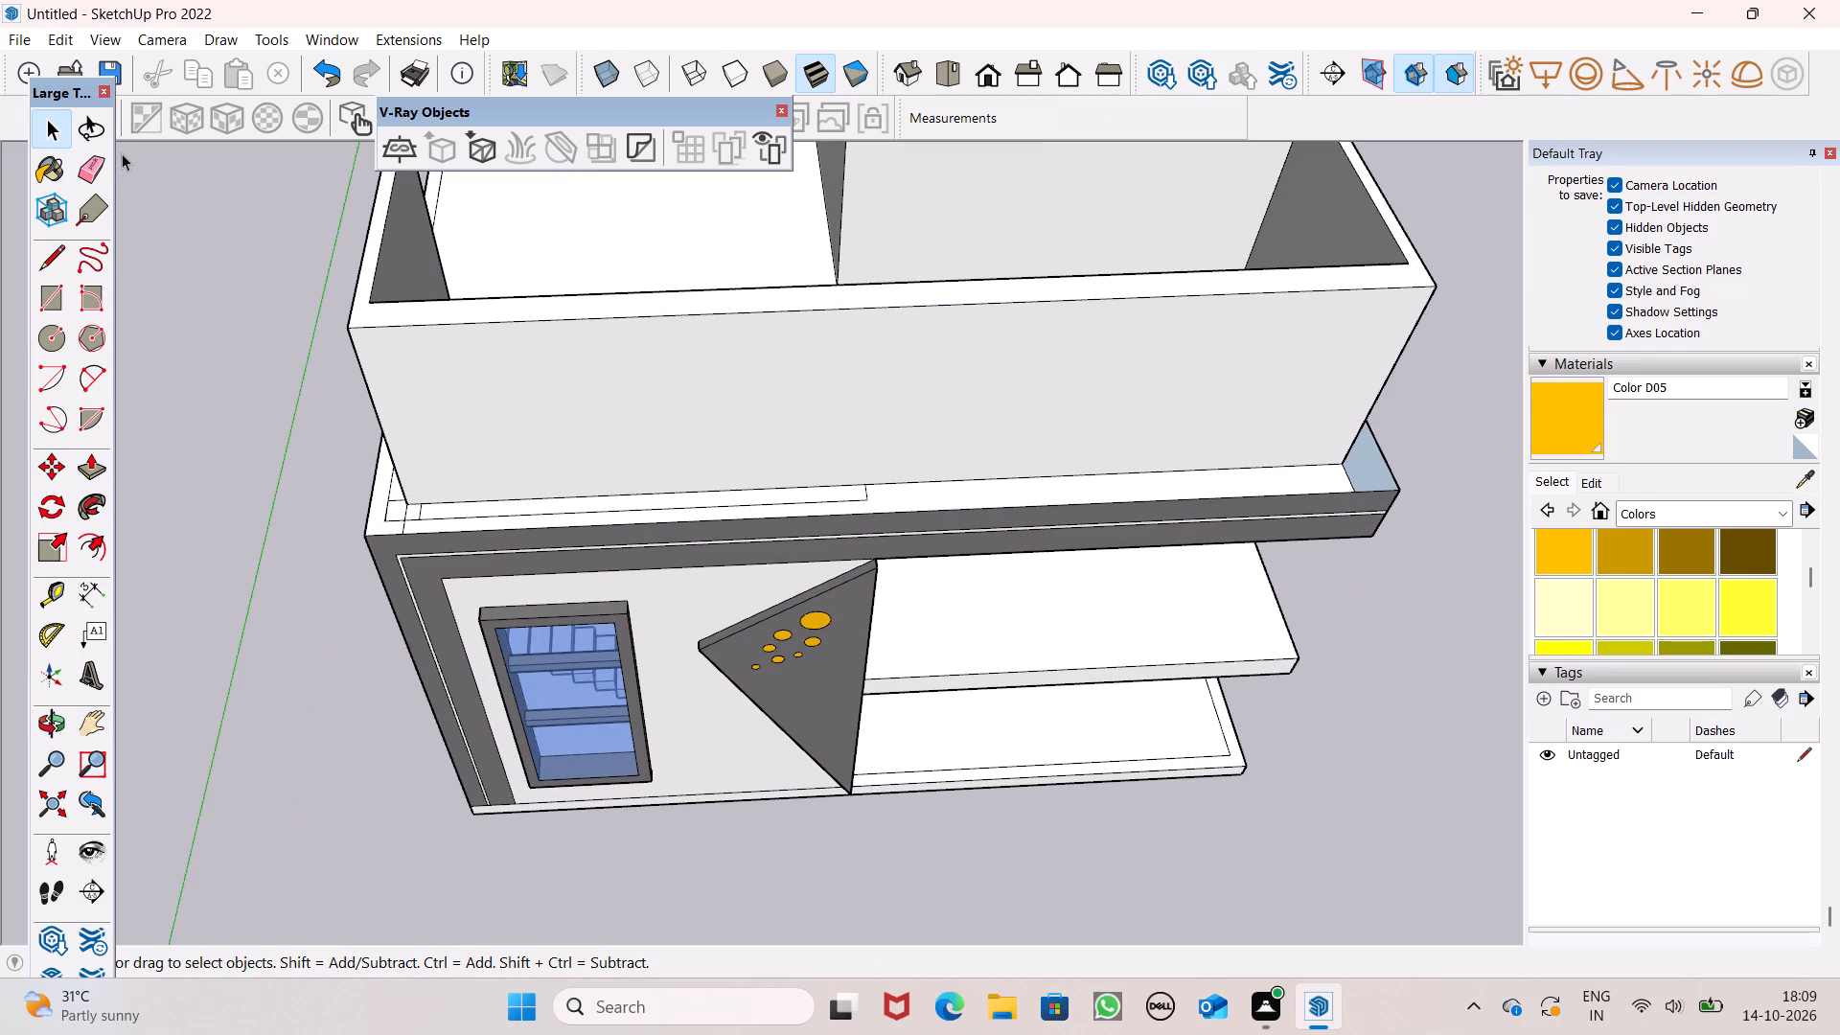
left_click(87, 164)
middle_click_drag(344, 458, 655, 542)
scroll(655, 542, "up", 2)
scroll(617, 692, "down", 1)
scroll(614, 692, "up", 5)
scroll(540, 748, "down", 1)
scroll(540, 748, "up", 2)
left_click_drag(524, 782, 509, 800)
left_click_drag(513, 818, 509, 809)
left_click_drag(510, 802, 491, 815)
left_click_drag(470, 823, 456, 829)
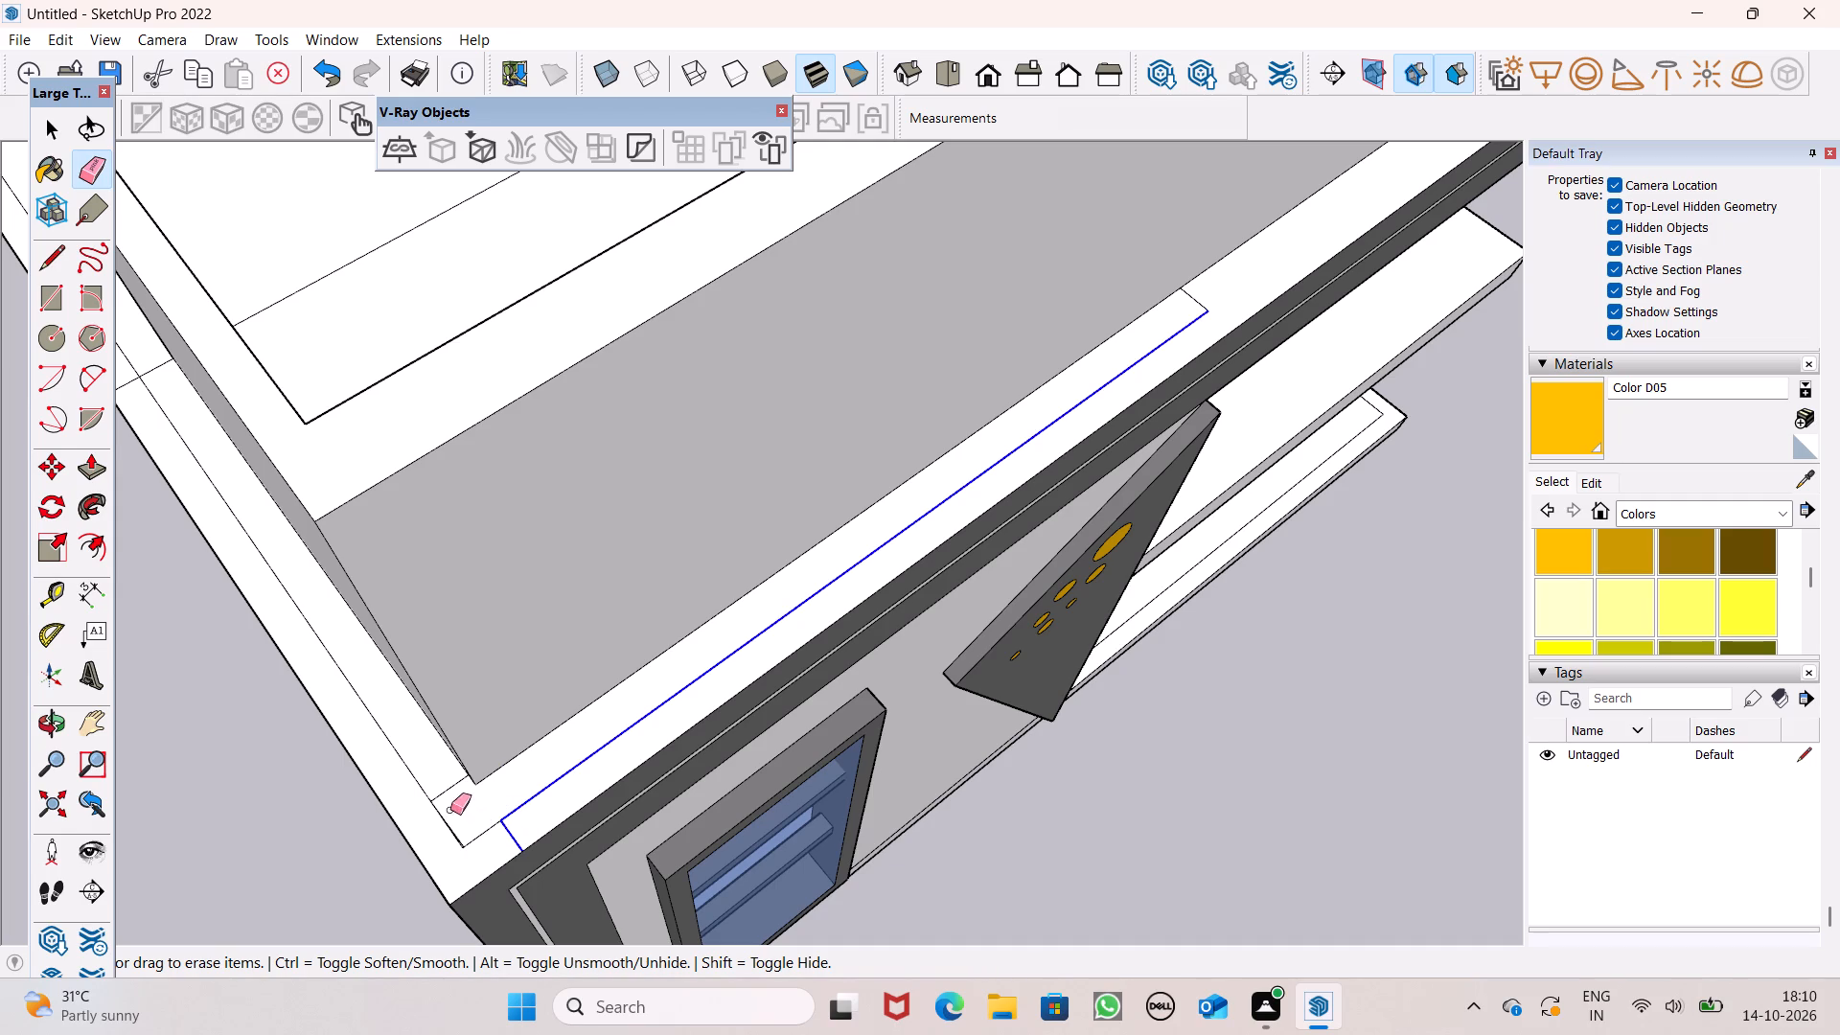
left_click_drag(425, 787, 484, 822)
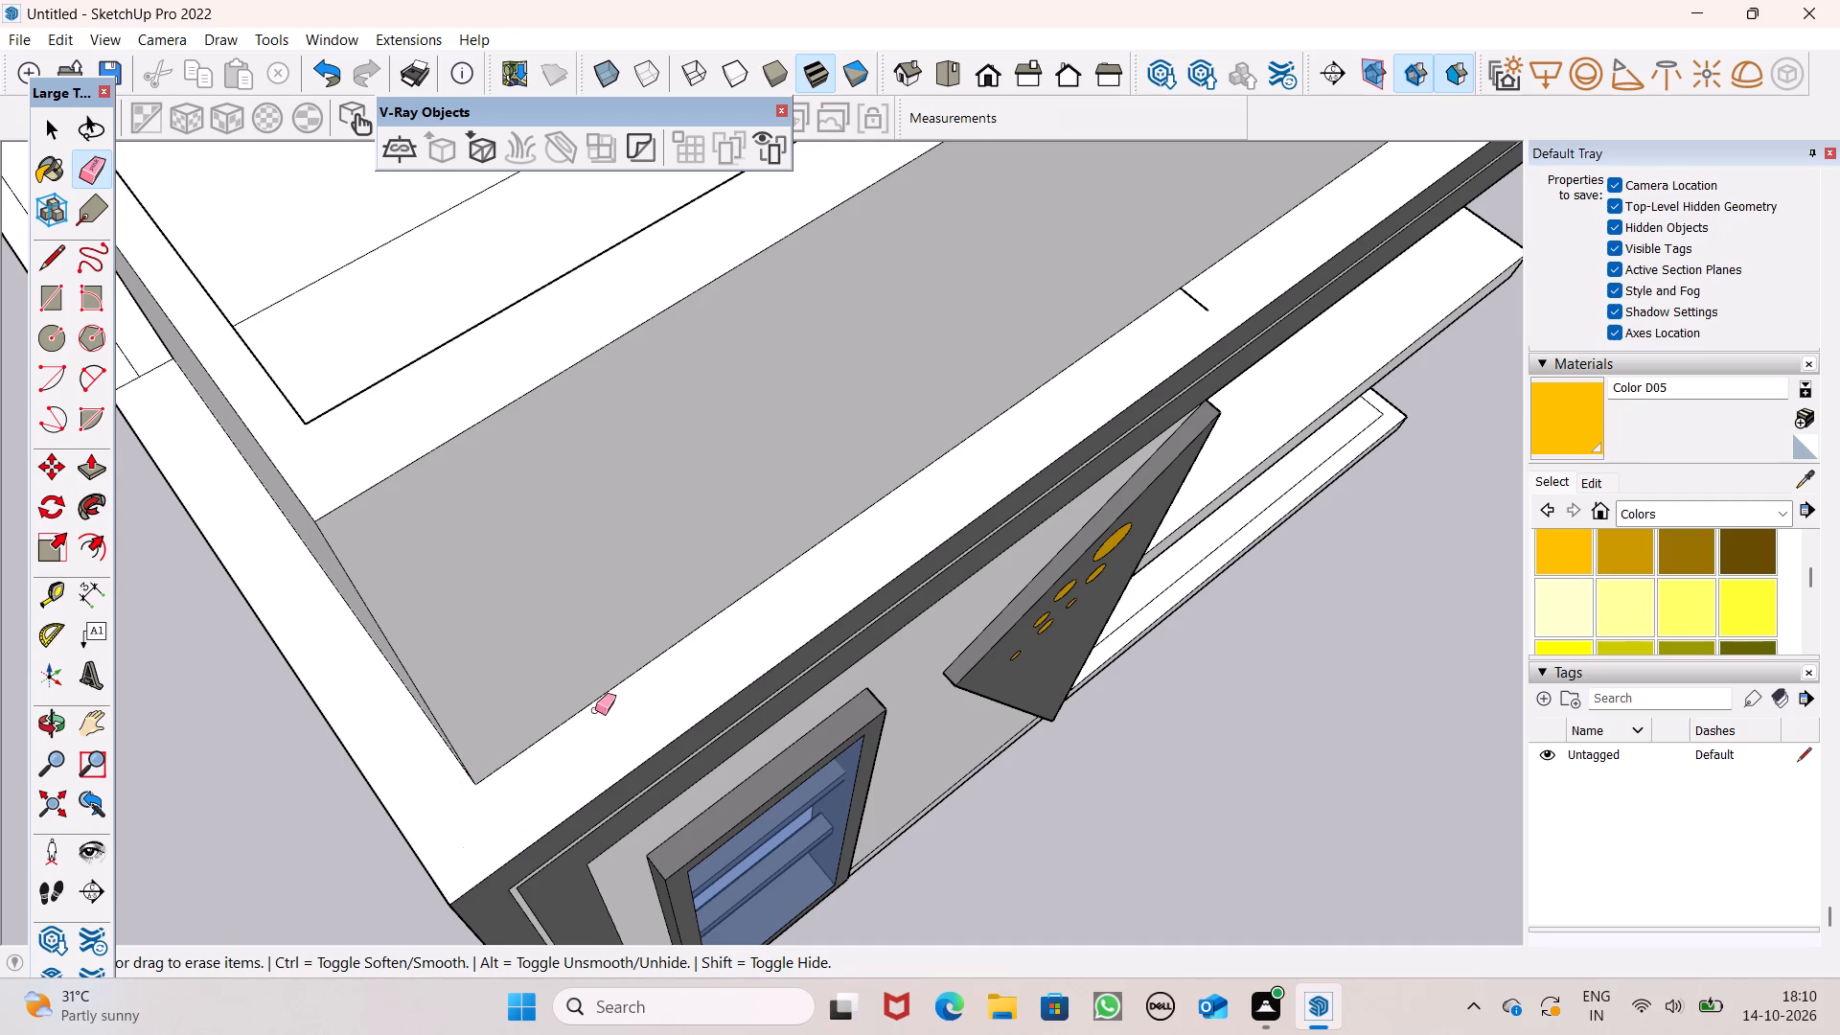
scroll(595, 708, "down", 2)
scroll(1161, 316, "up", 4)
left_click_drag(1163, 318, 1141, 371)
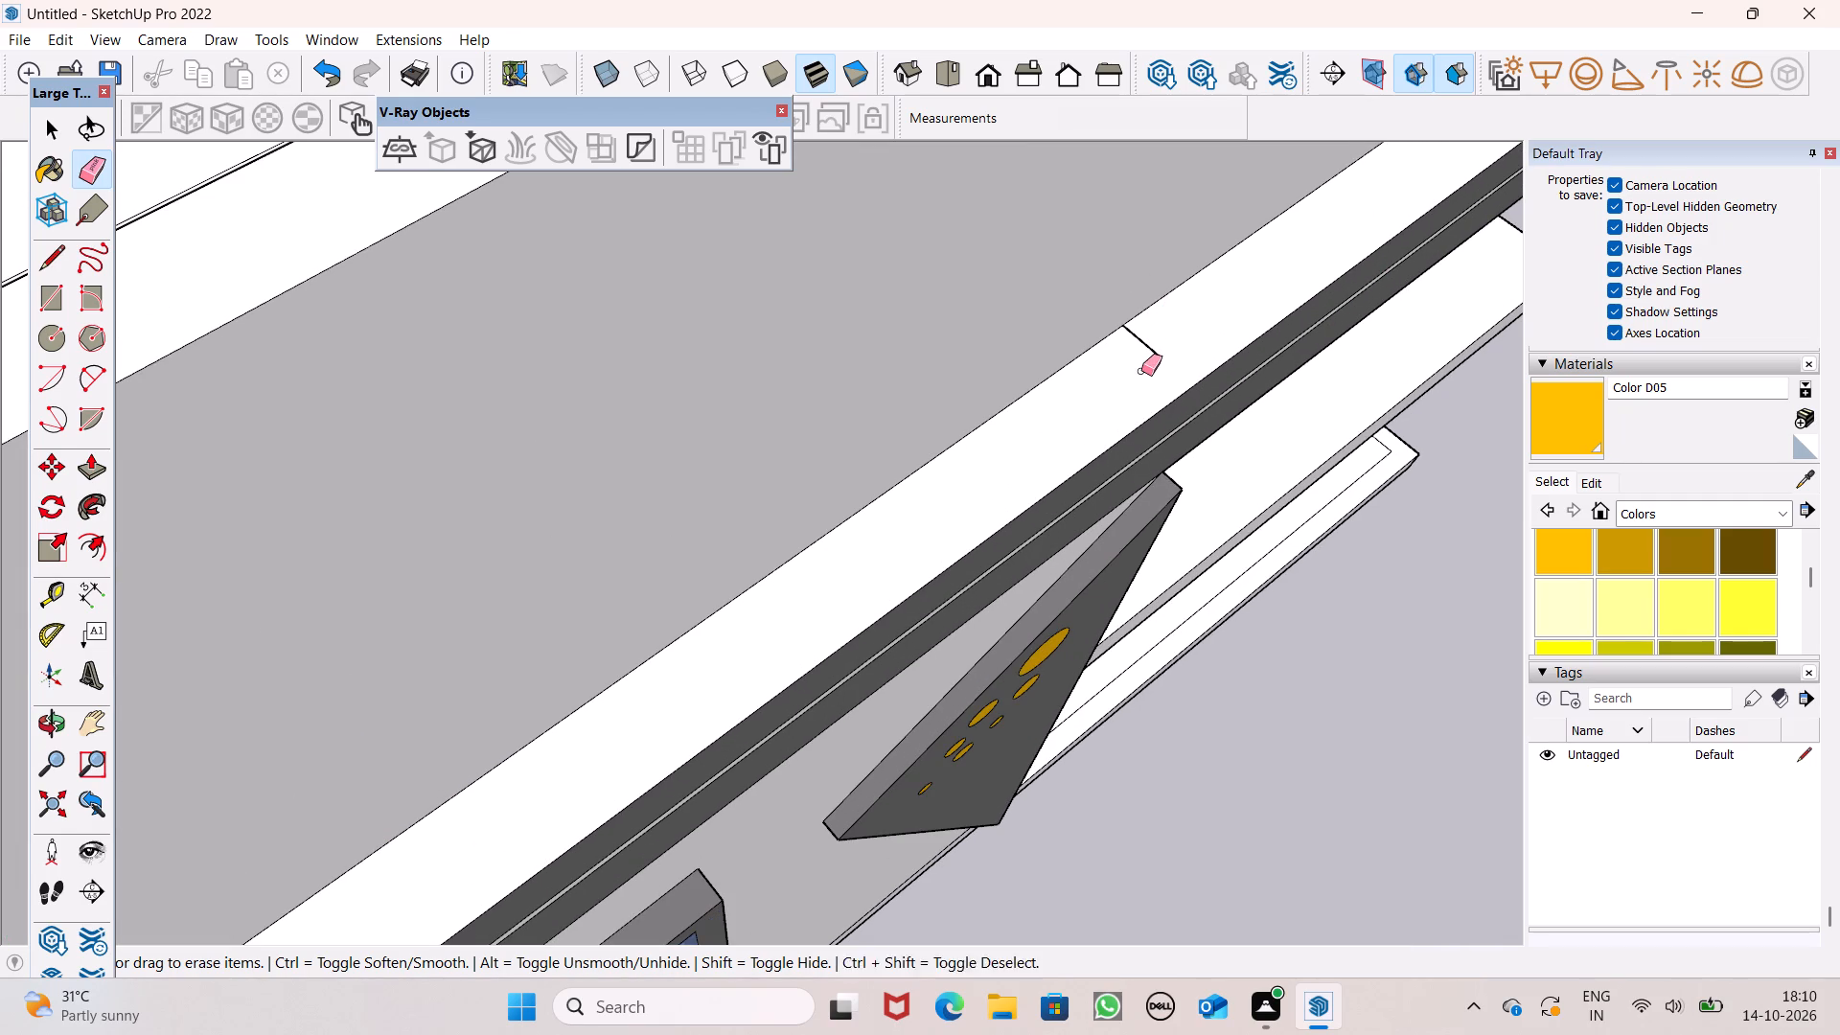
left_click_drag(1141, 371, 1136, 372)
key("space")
Examine the set-back parapet walls and the roof from the facade, porch and rear sides.
scroll(1133, 367, "down", 10)
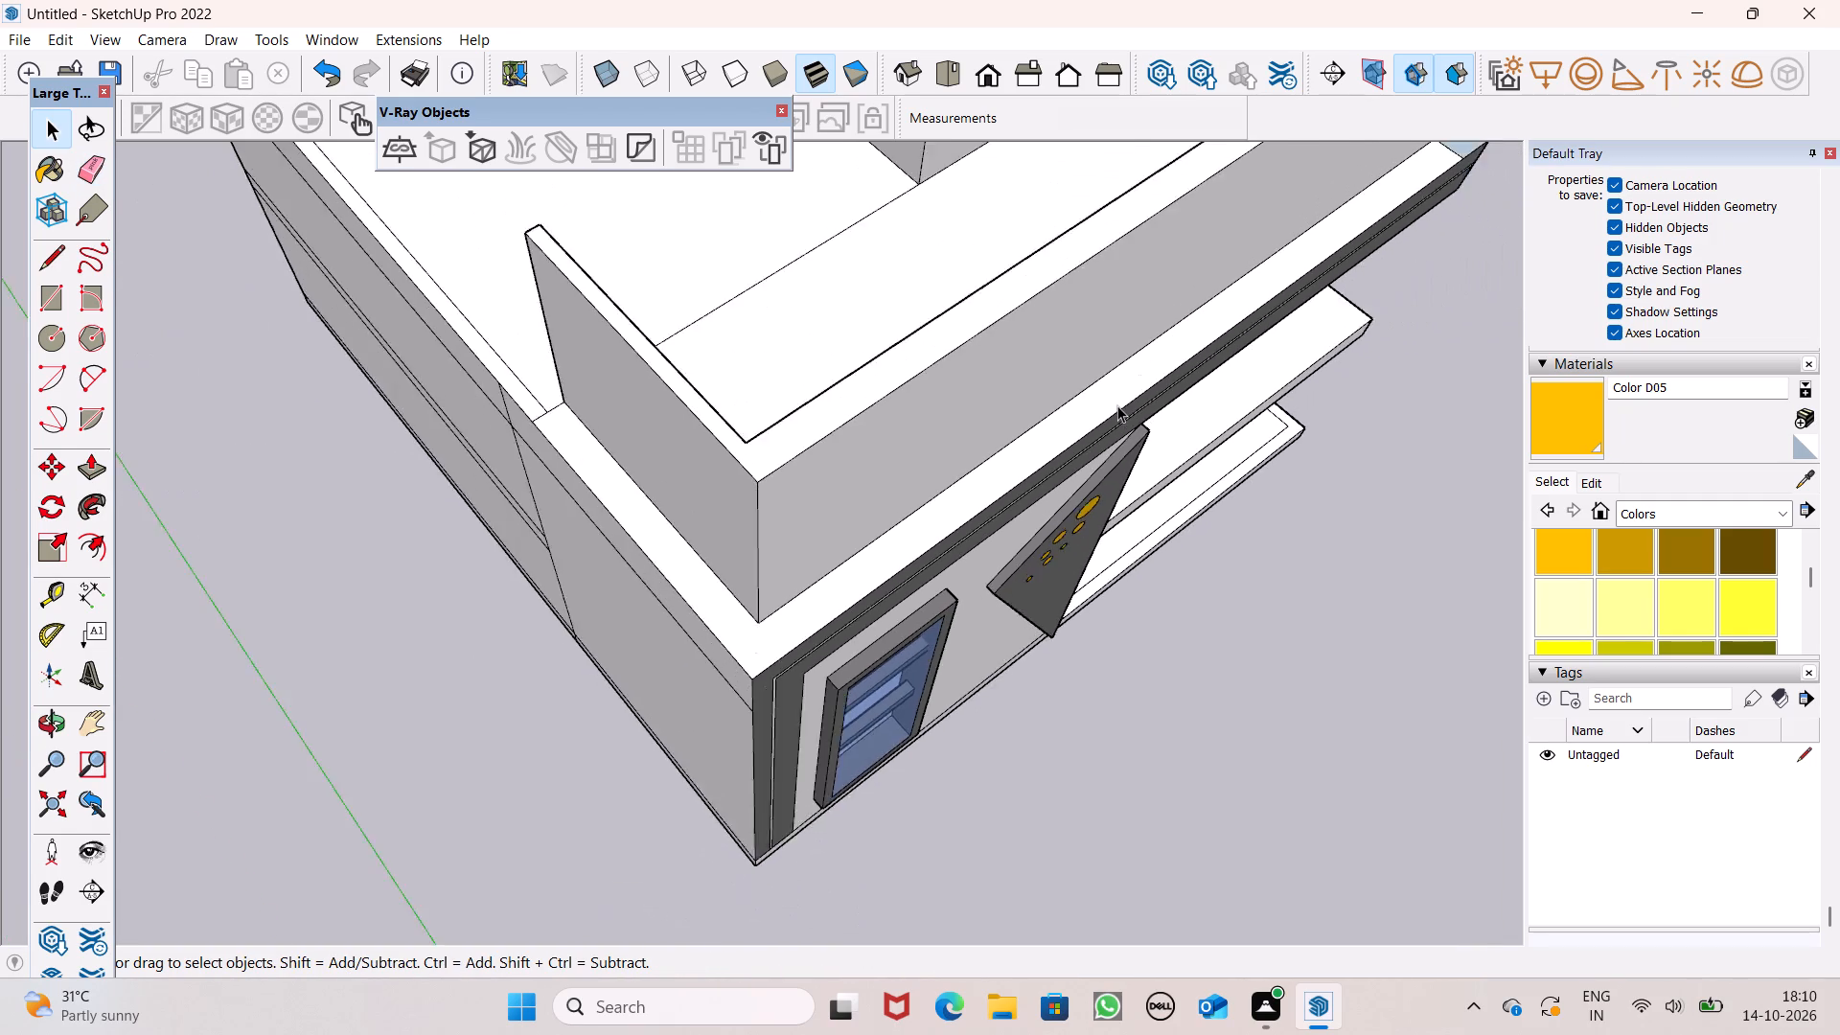
scroll(1117, 405, "down", 4)
scroll(1228, 510, "down", 4)
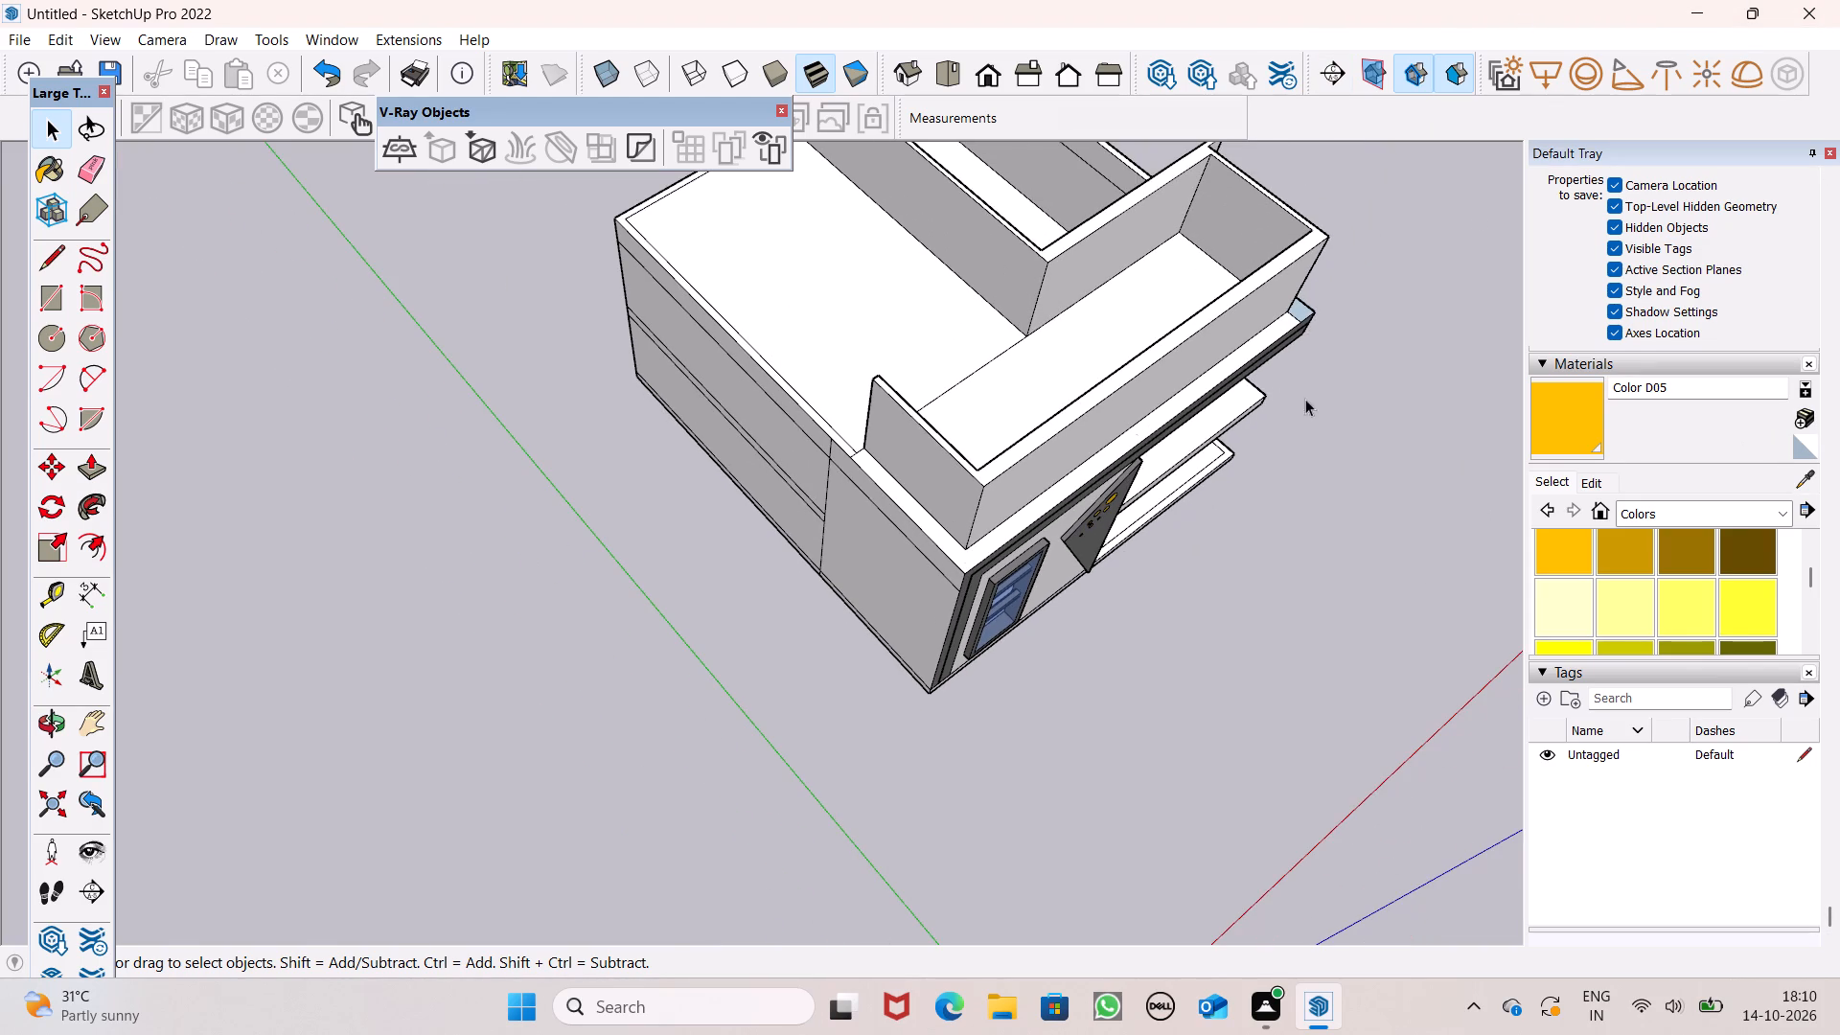
scroll(1265, 306, "down", 6)
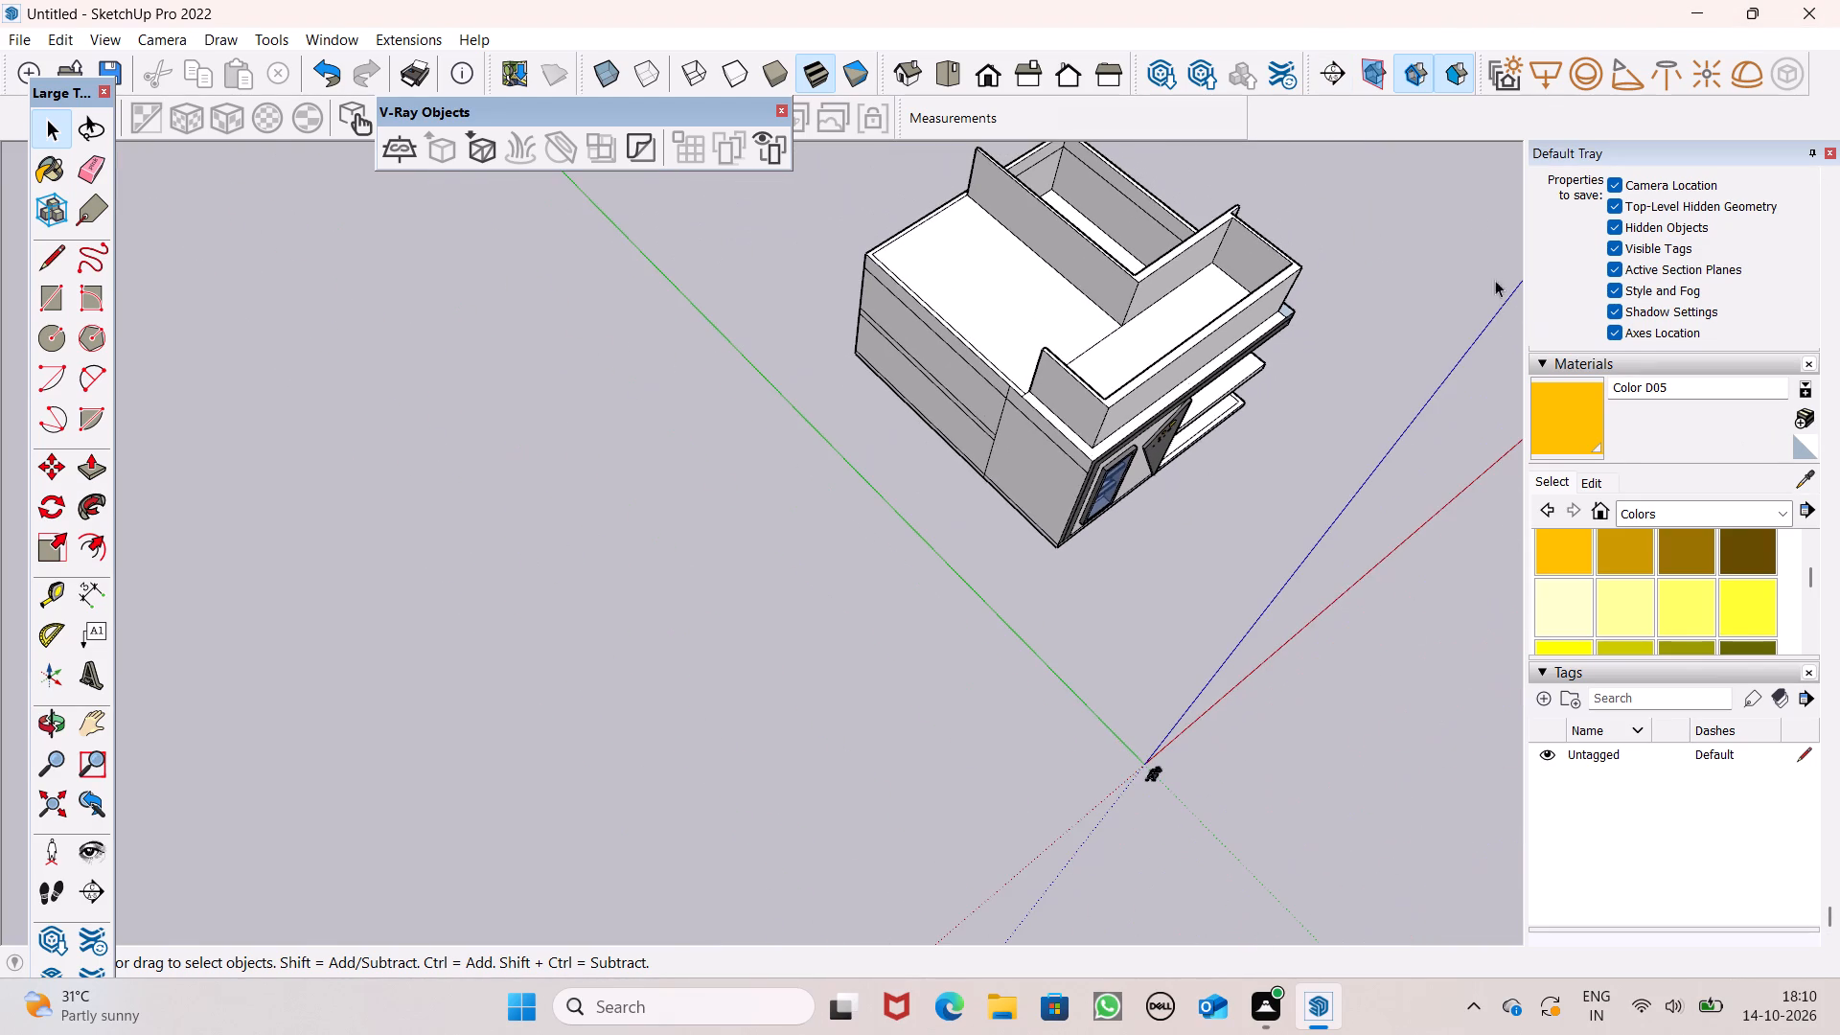
scroll(1145, 132, "up", 5)
scroll(1145, 199, "down", 5)
middle_click_drag(1167, 242, 729, 323)
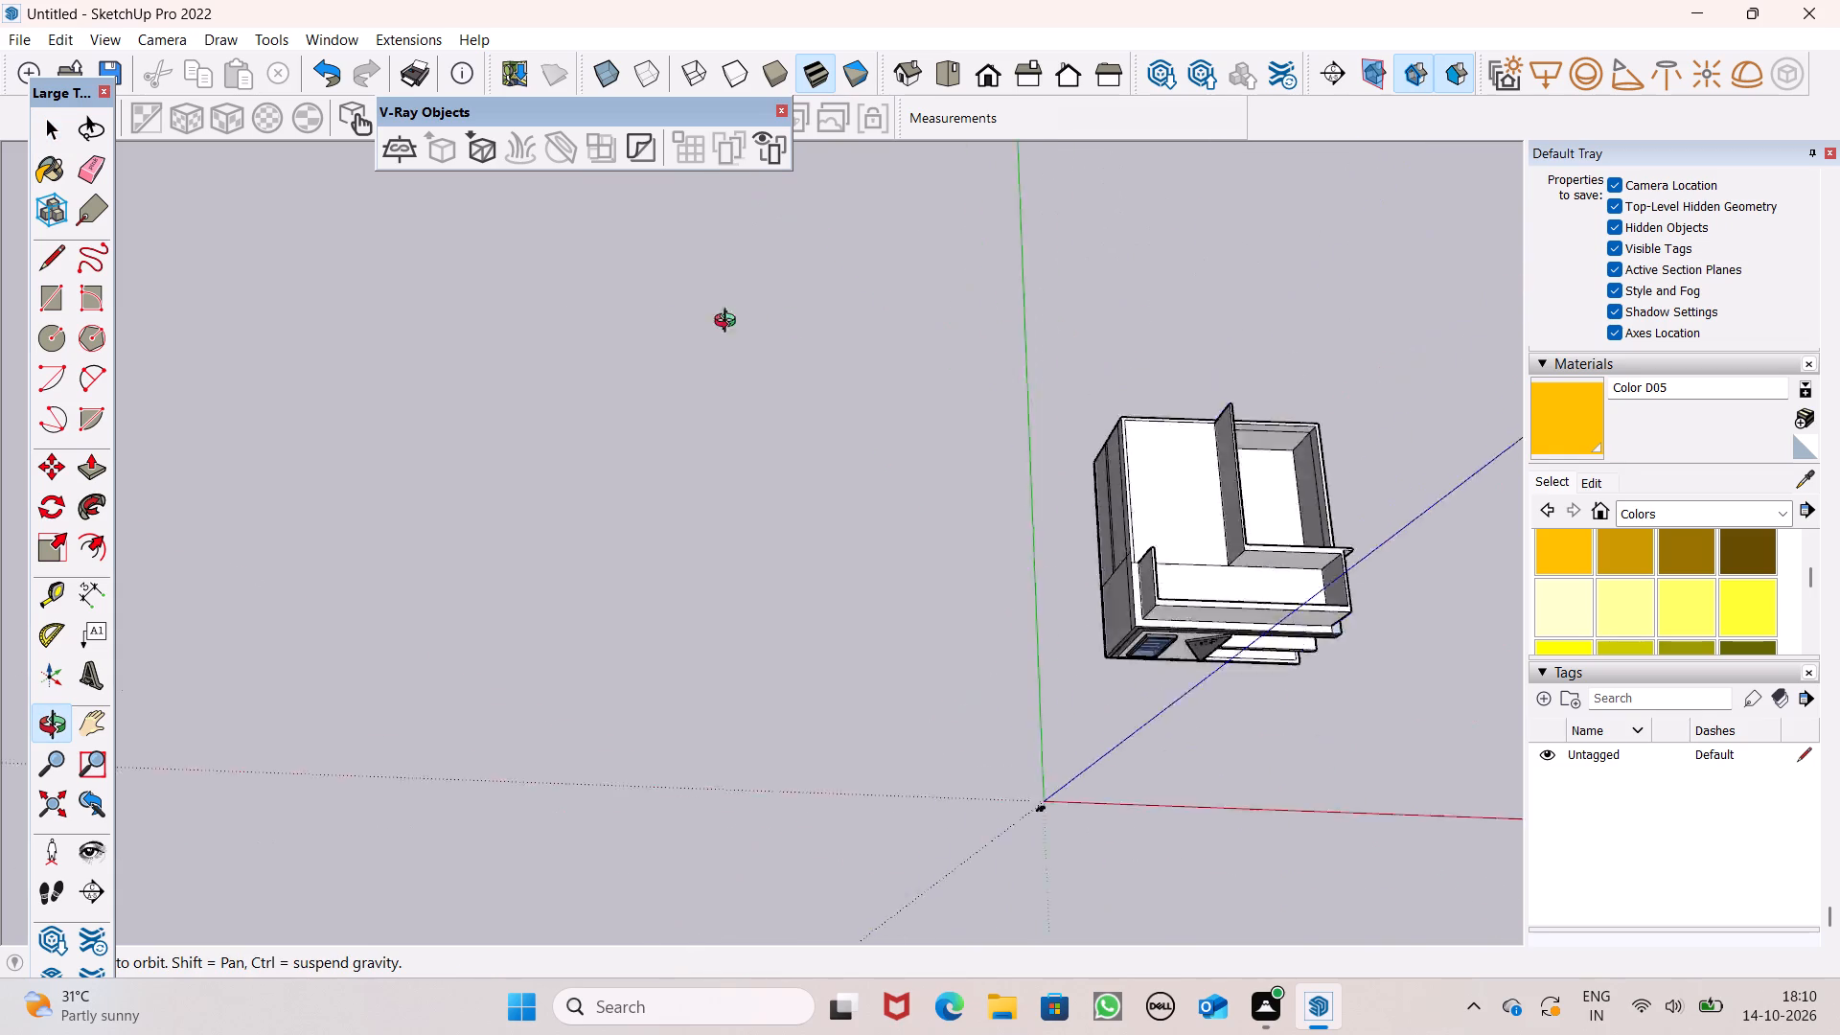
middle_click_drag(729, 323, 6, 46)
scroll(652, 695, "up", 11)
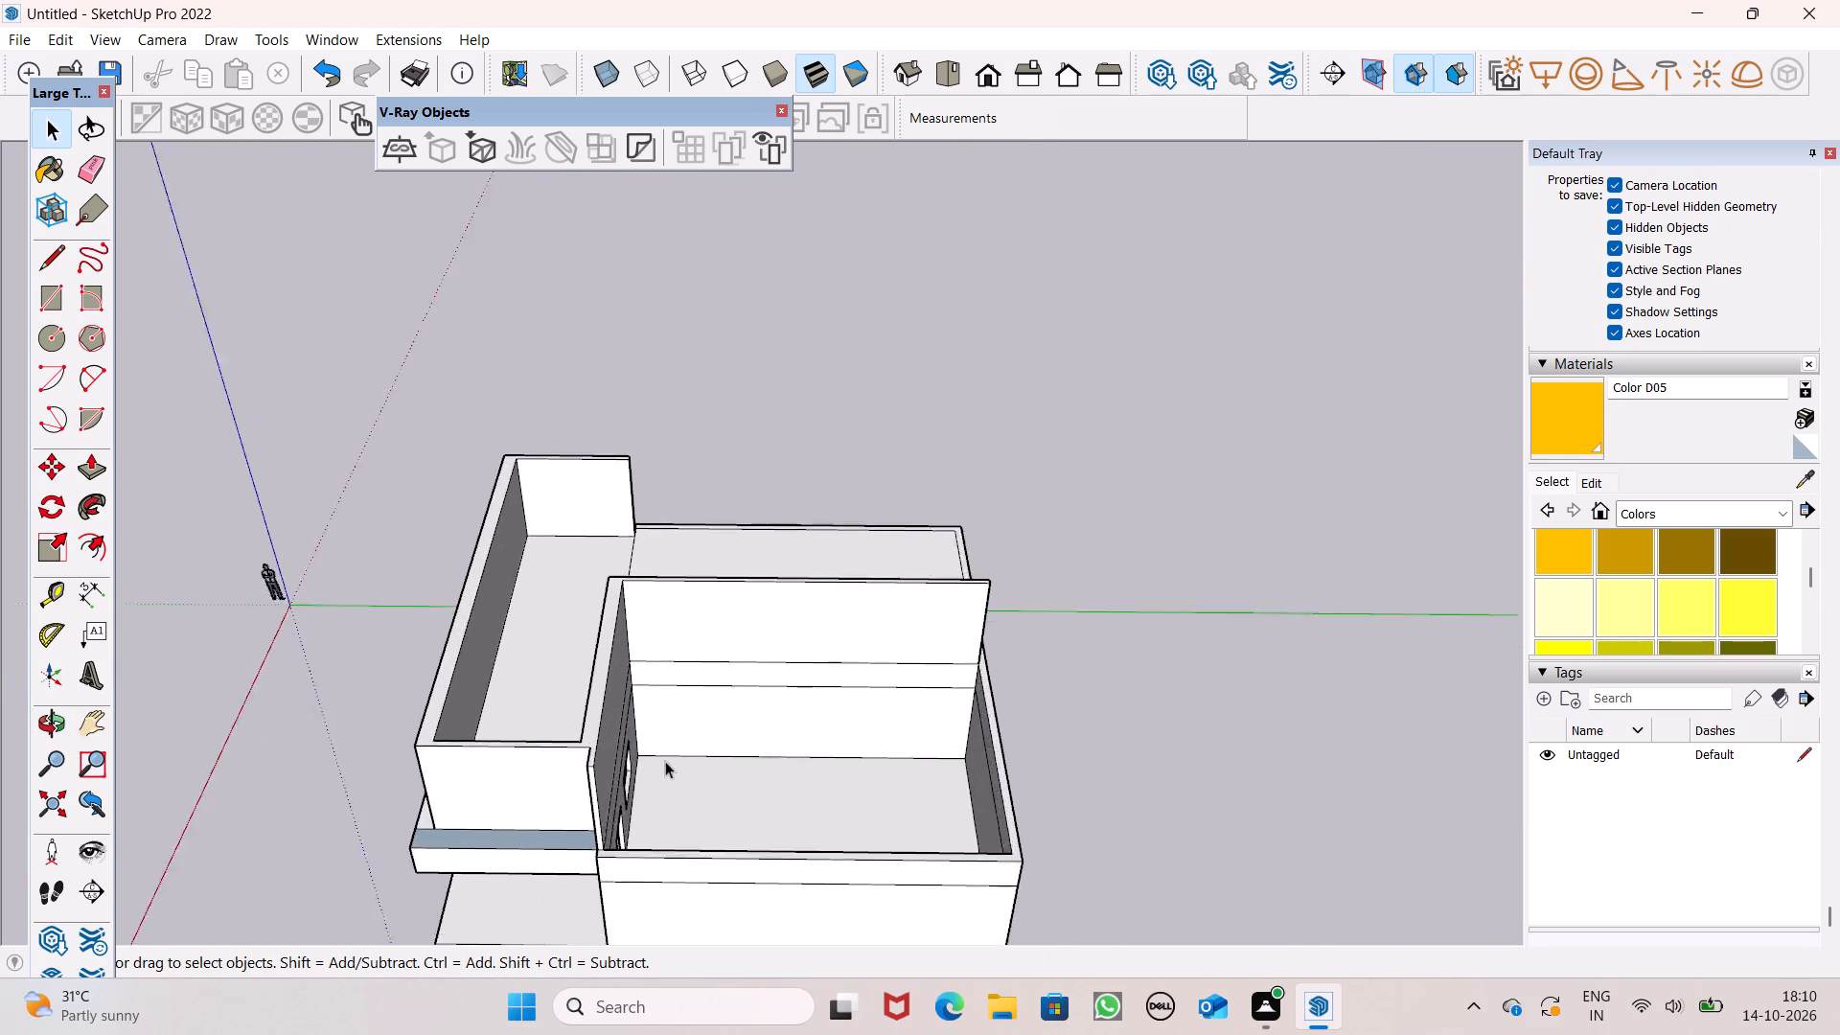
scroll(665, 761, "up", 5)
scroll(669, 631, "down", 2)
scroll(834, 607, "up", 1)
scroll(1017, 586, "down", 2)
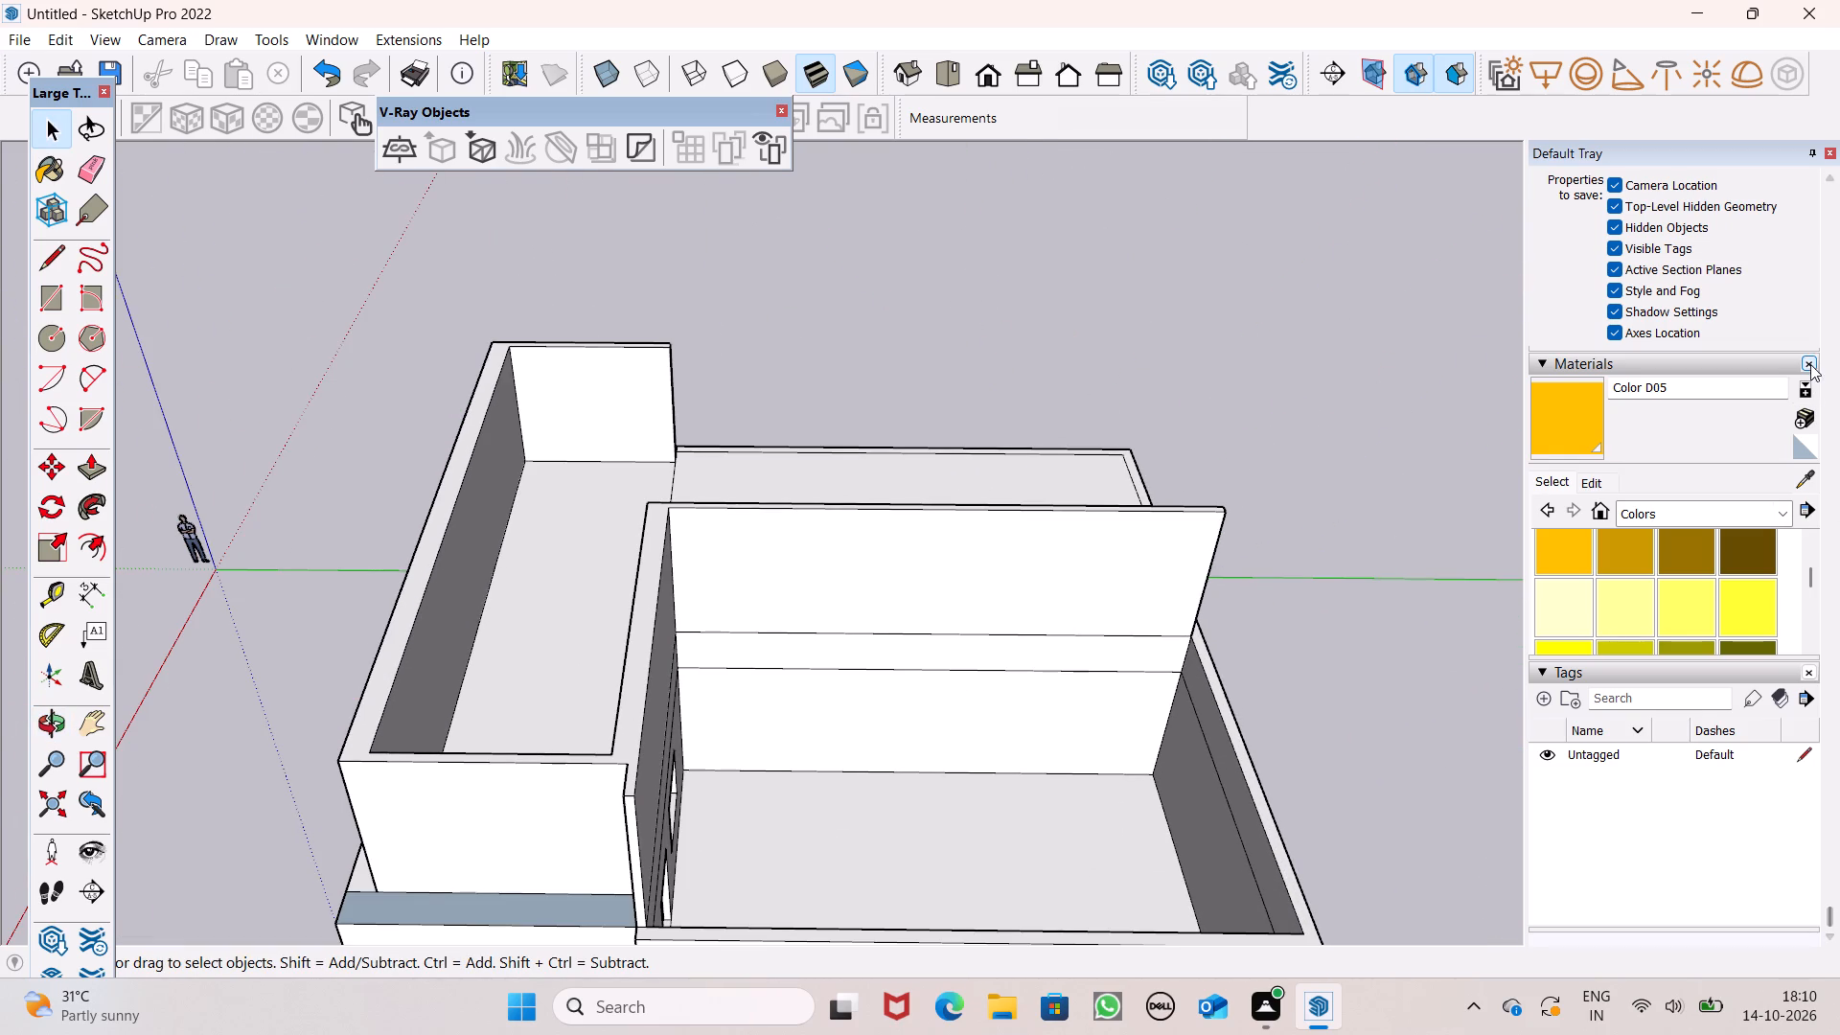
scroll(1130, 465, "down", 4)
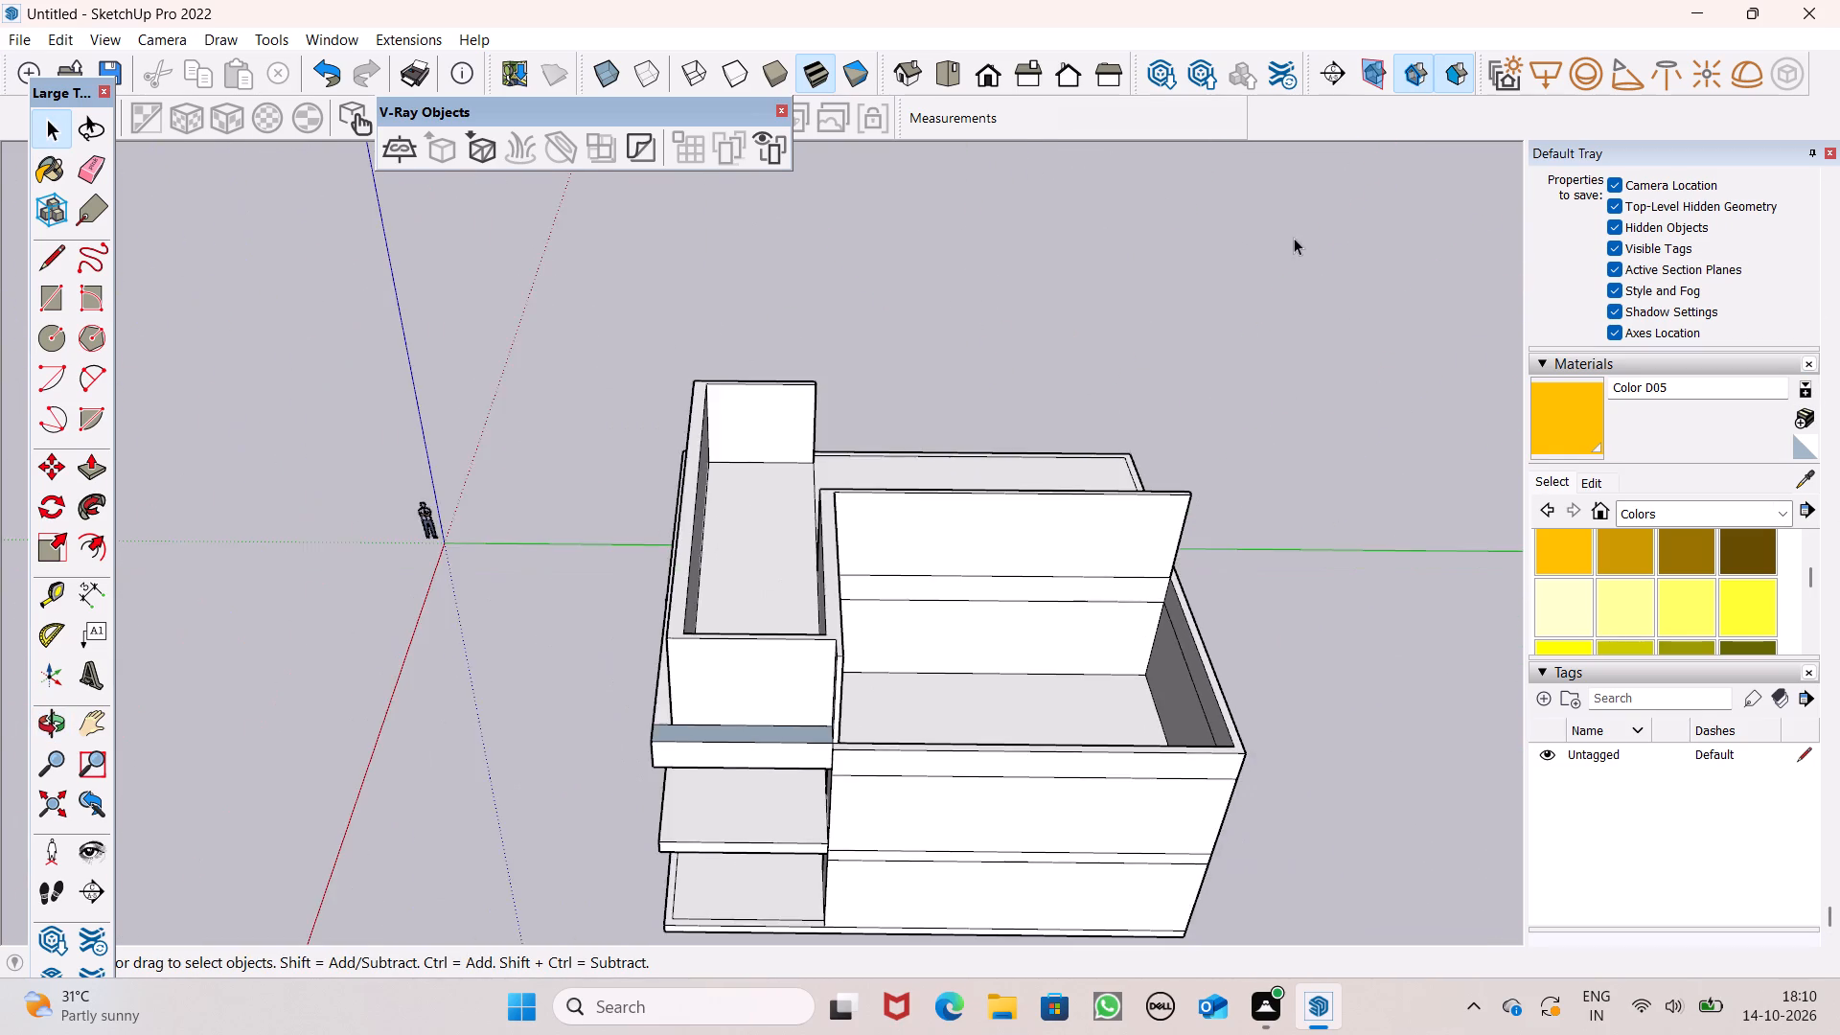
scroll(1293, 237, "down", 3)
middle_click_drag(1350, 312, 1220, 530)
scroll(724, 1034, "up", 2)
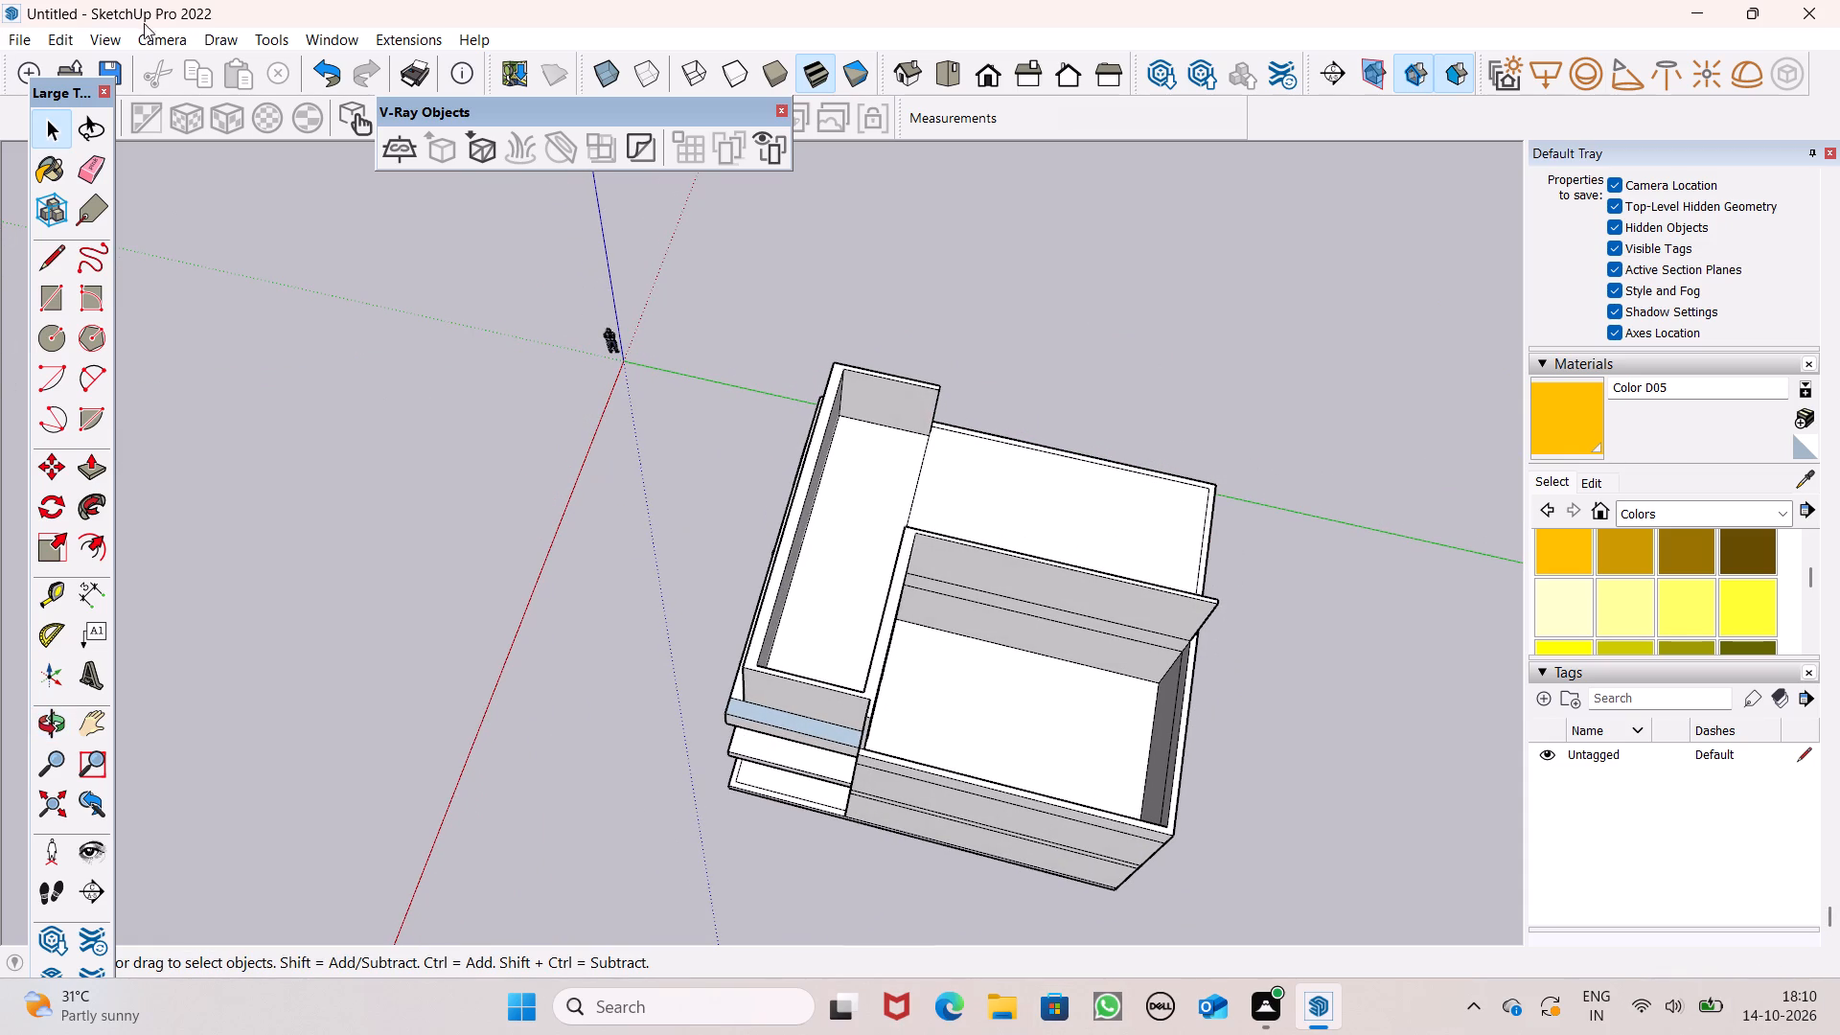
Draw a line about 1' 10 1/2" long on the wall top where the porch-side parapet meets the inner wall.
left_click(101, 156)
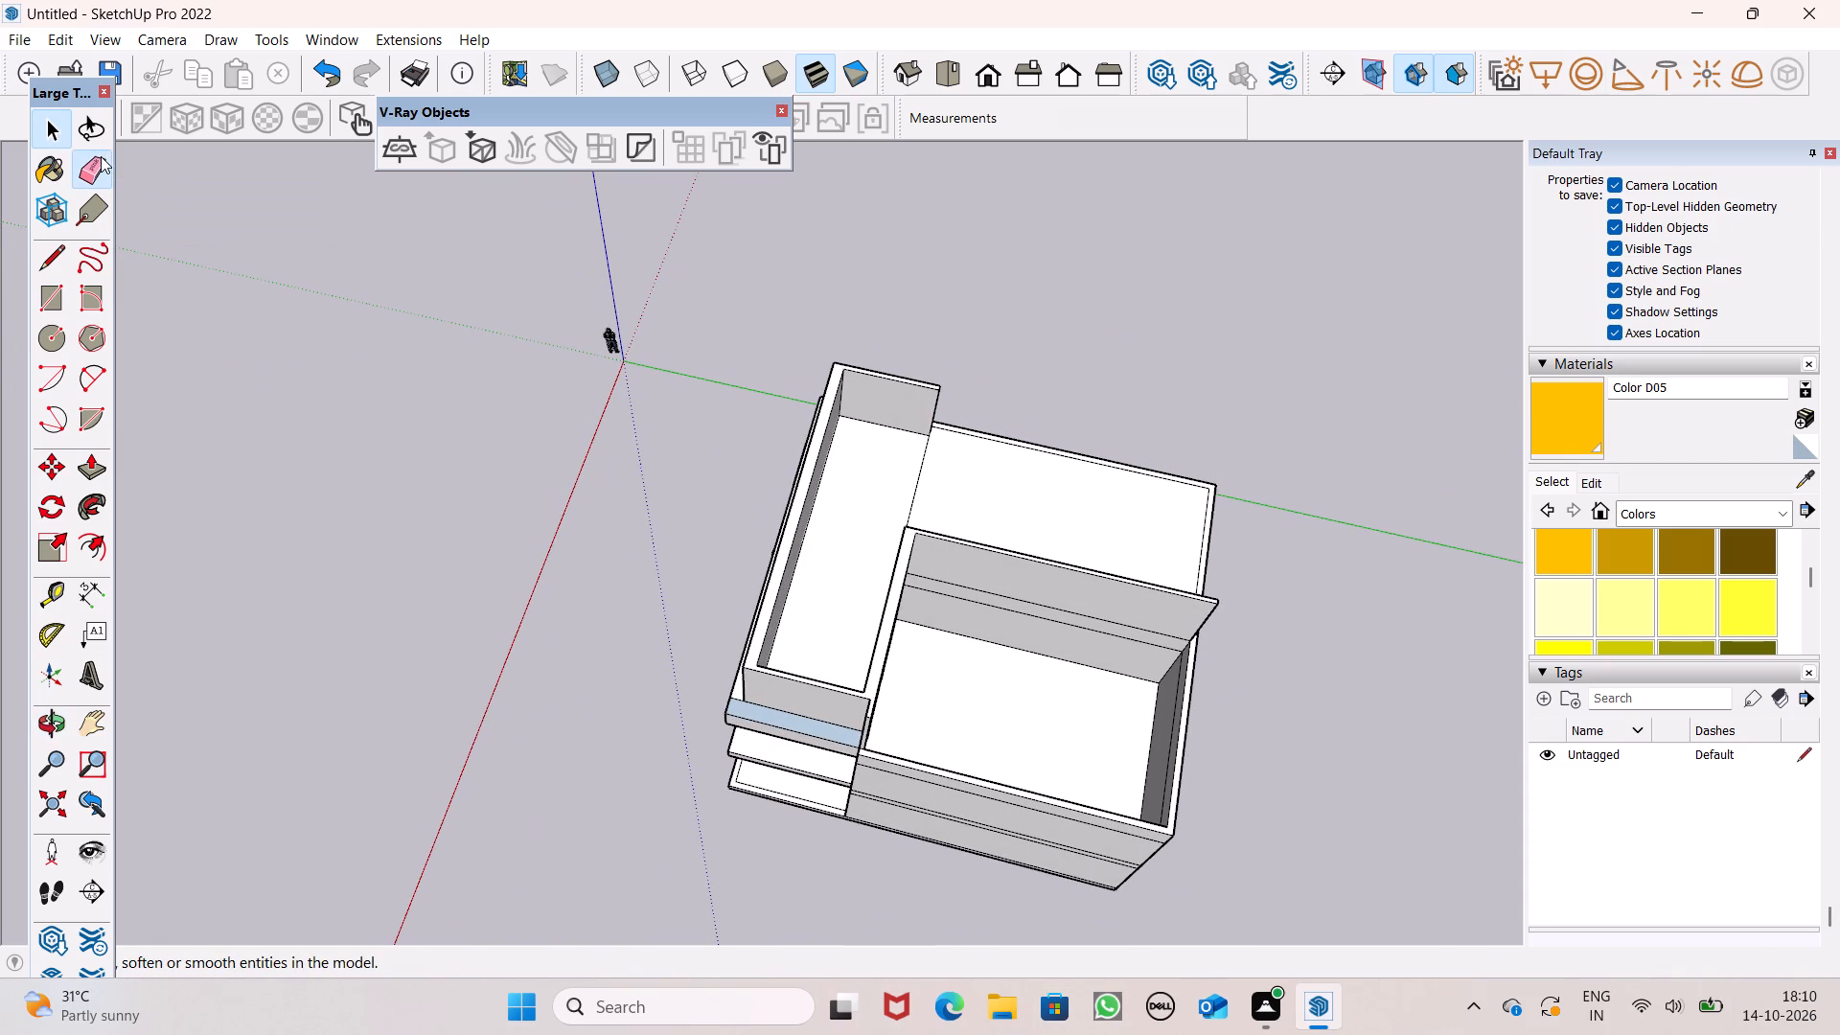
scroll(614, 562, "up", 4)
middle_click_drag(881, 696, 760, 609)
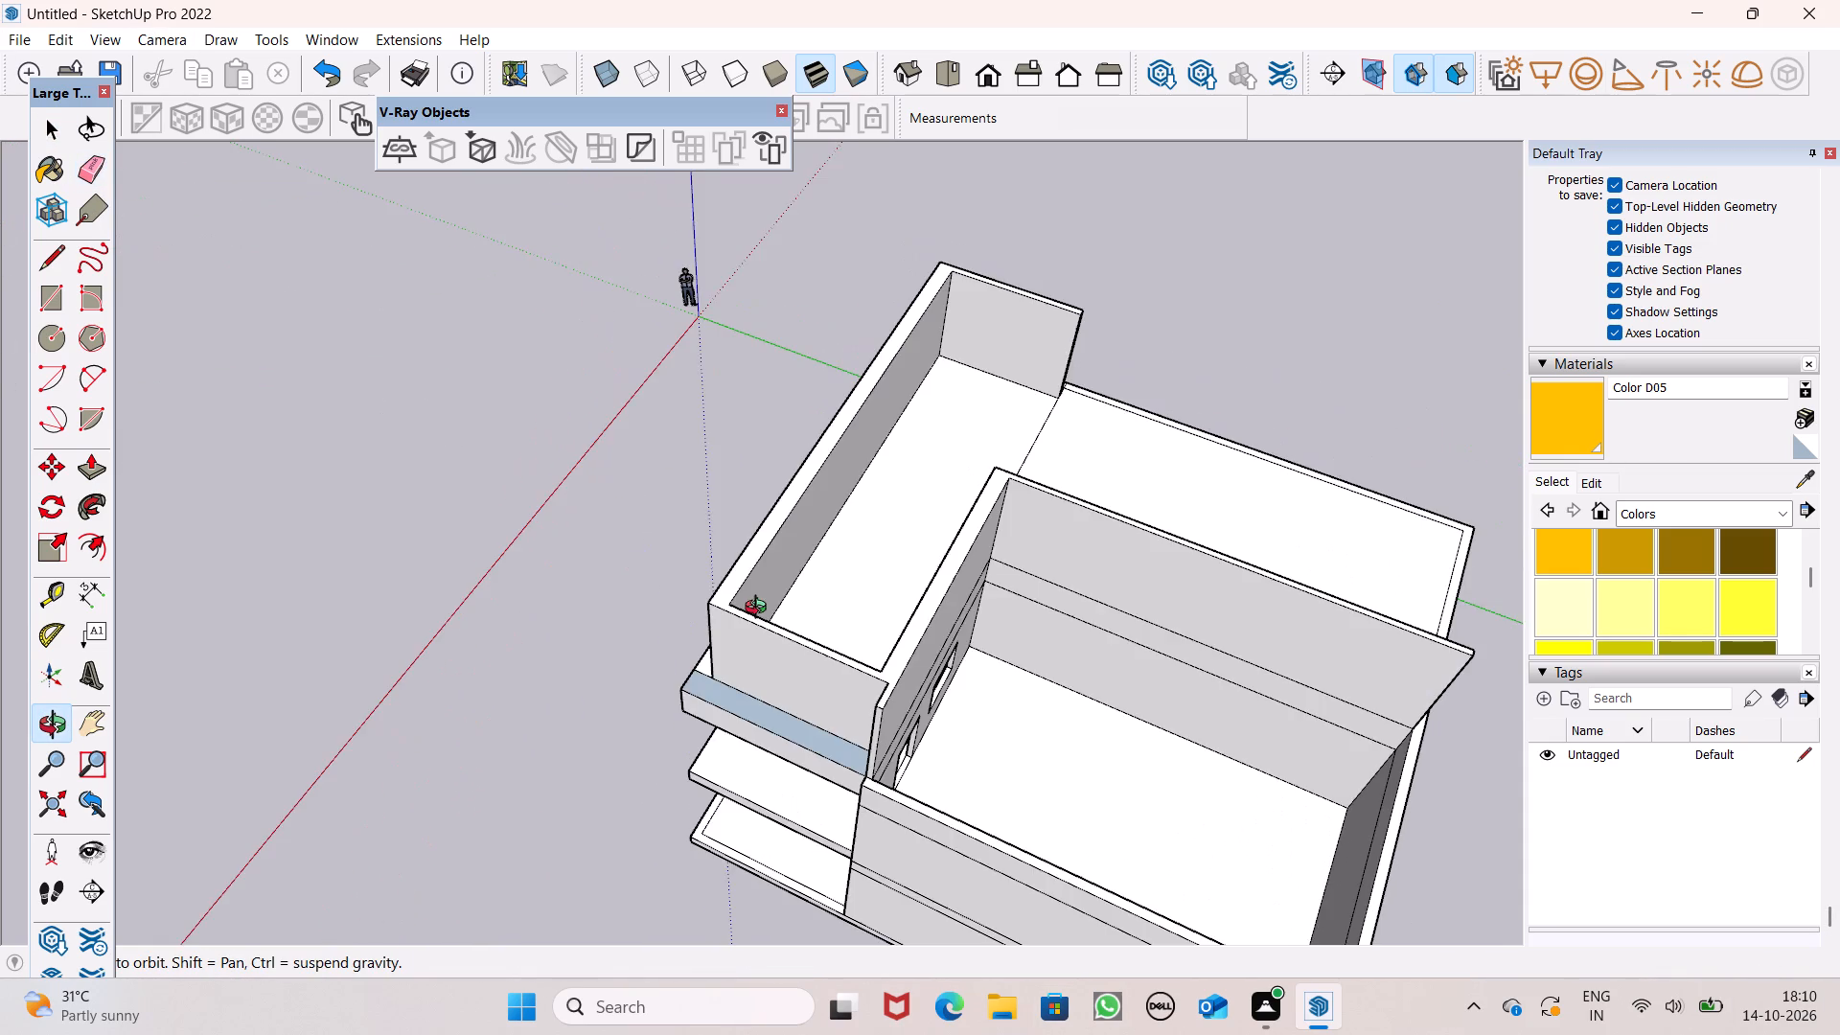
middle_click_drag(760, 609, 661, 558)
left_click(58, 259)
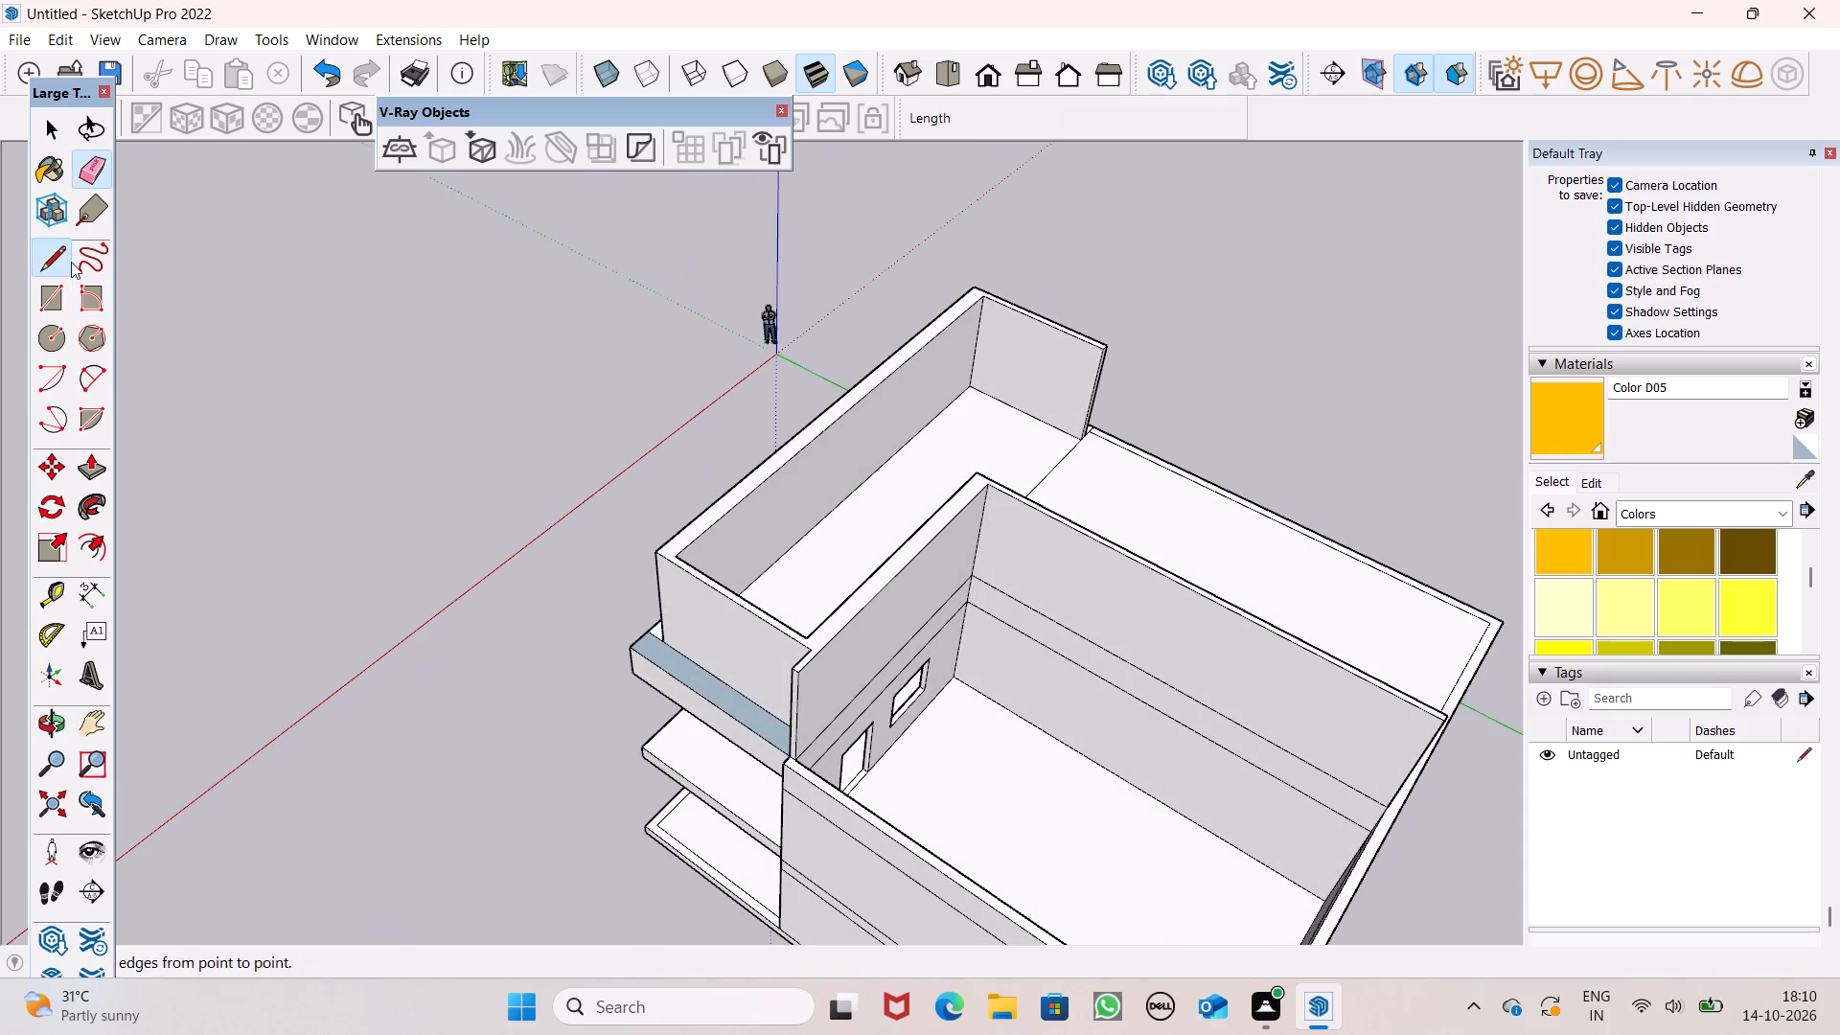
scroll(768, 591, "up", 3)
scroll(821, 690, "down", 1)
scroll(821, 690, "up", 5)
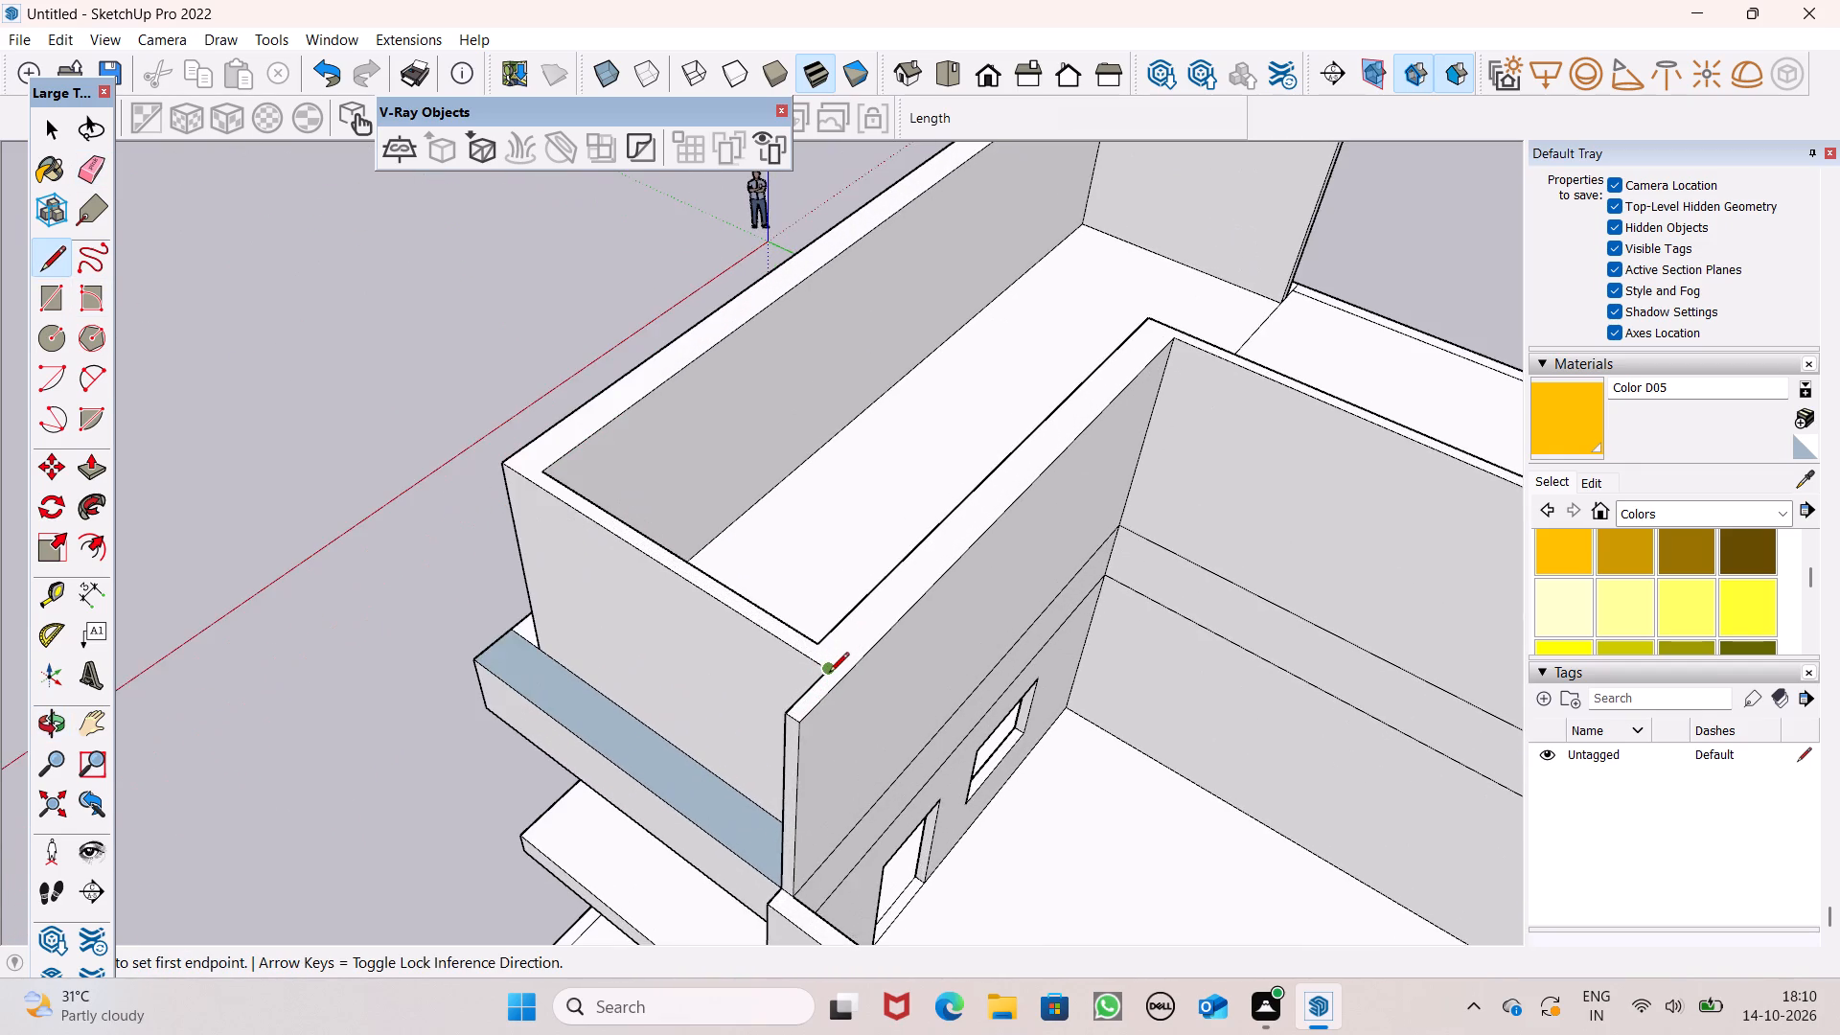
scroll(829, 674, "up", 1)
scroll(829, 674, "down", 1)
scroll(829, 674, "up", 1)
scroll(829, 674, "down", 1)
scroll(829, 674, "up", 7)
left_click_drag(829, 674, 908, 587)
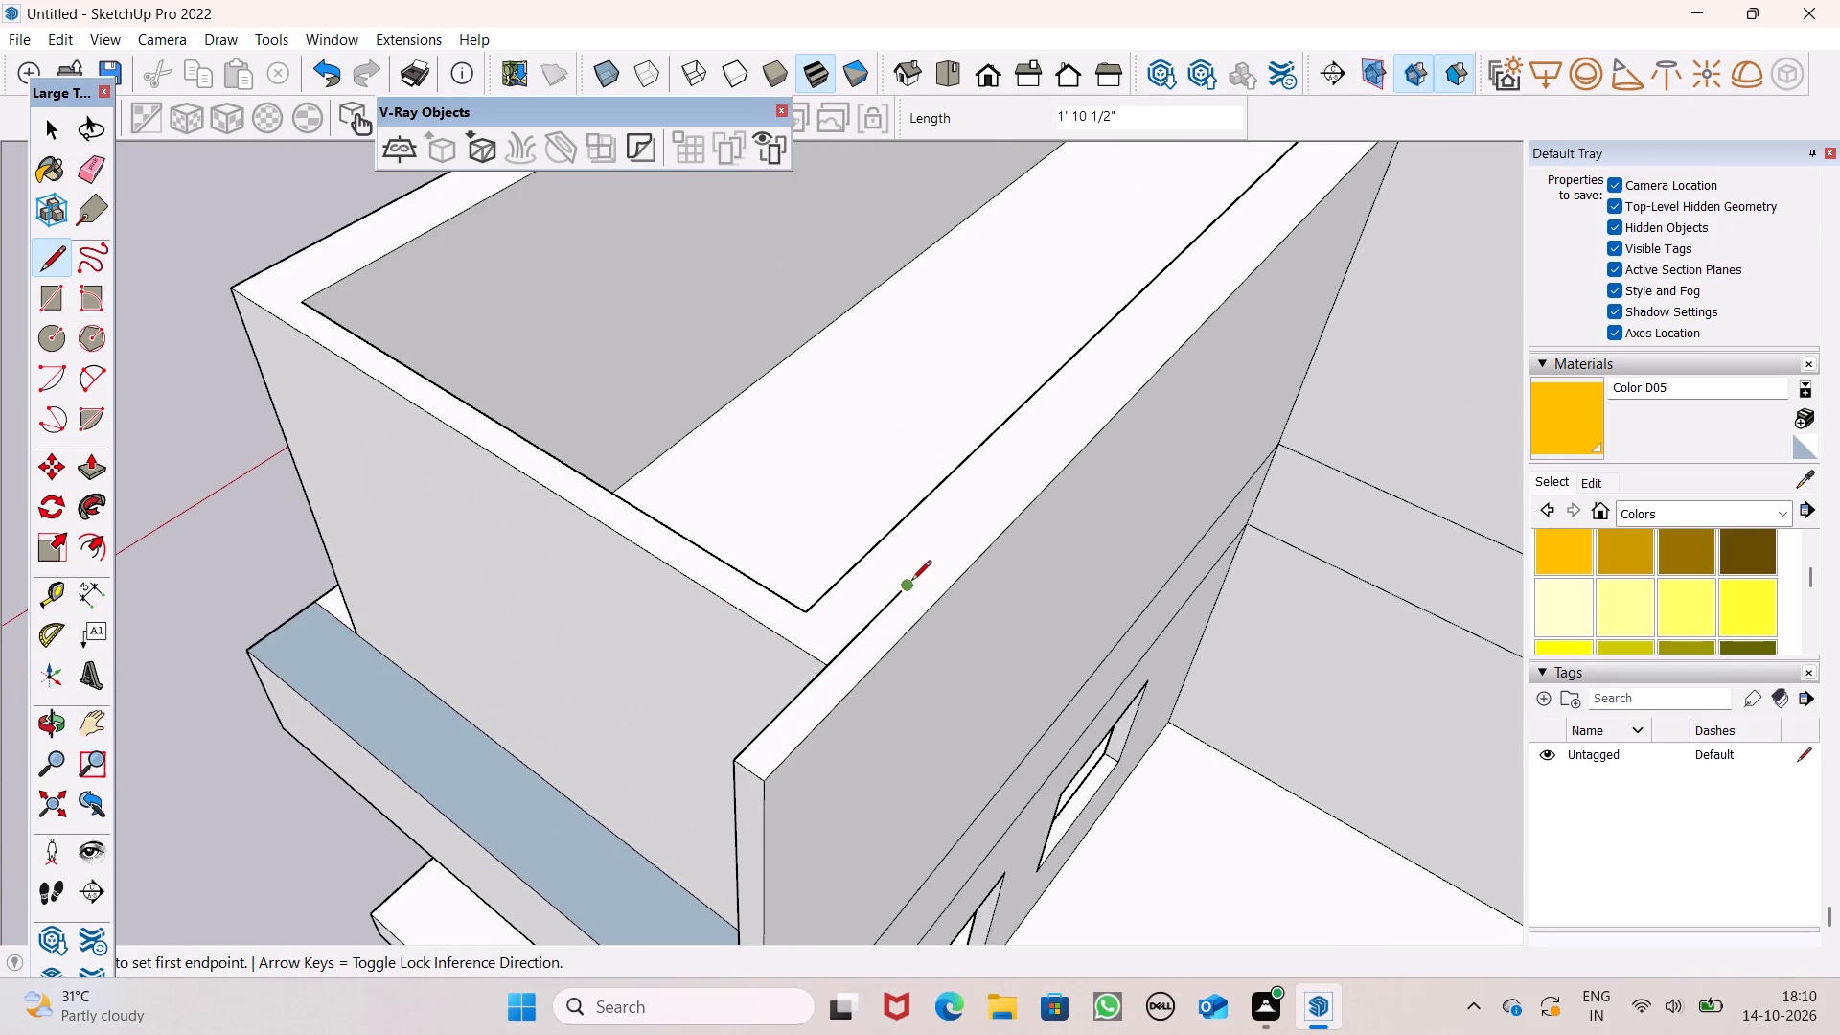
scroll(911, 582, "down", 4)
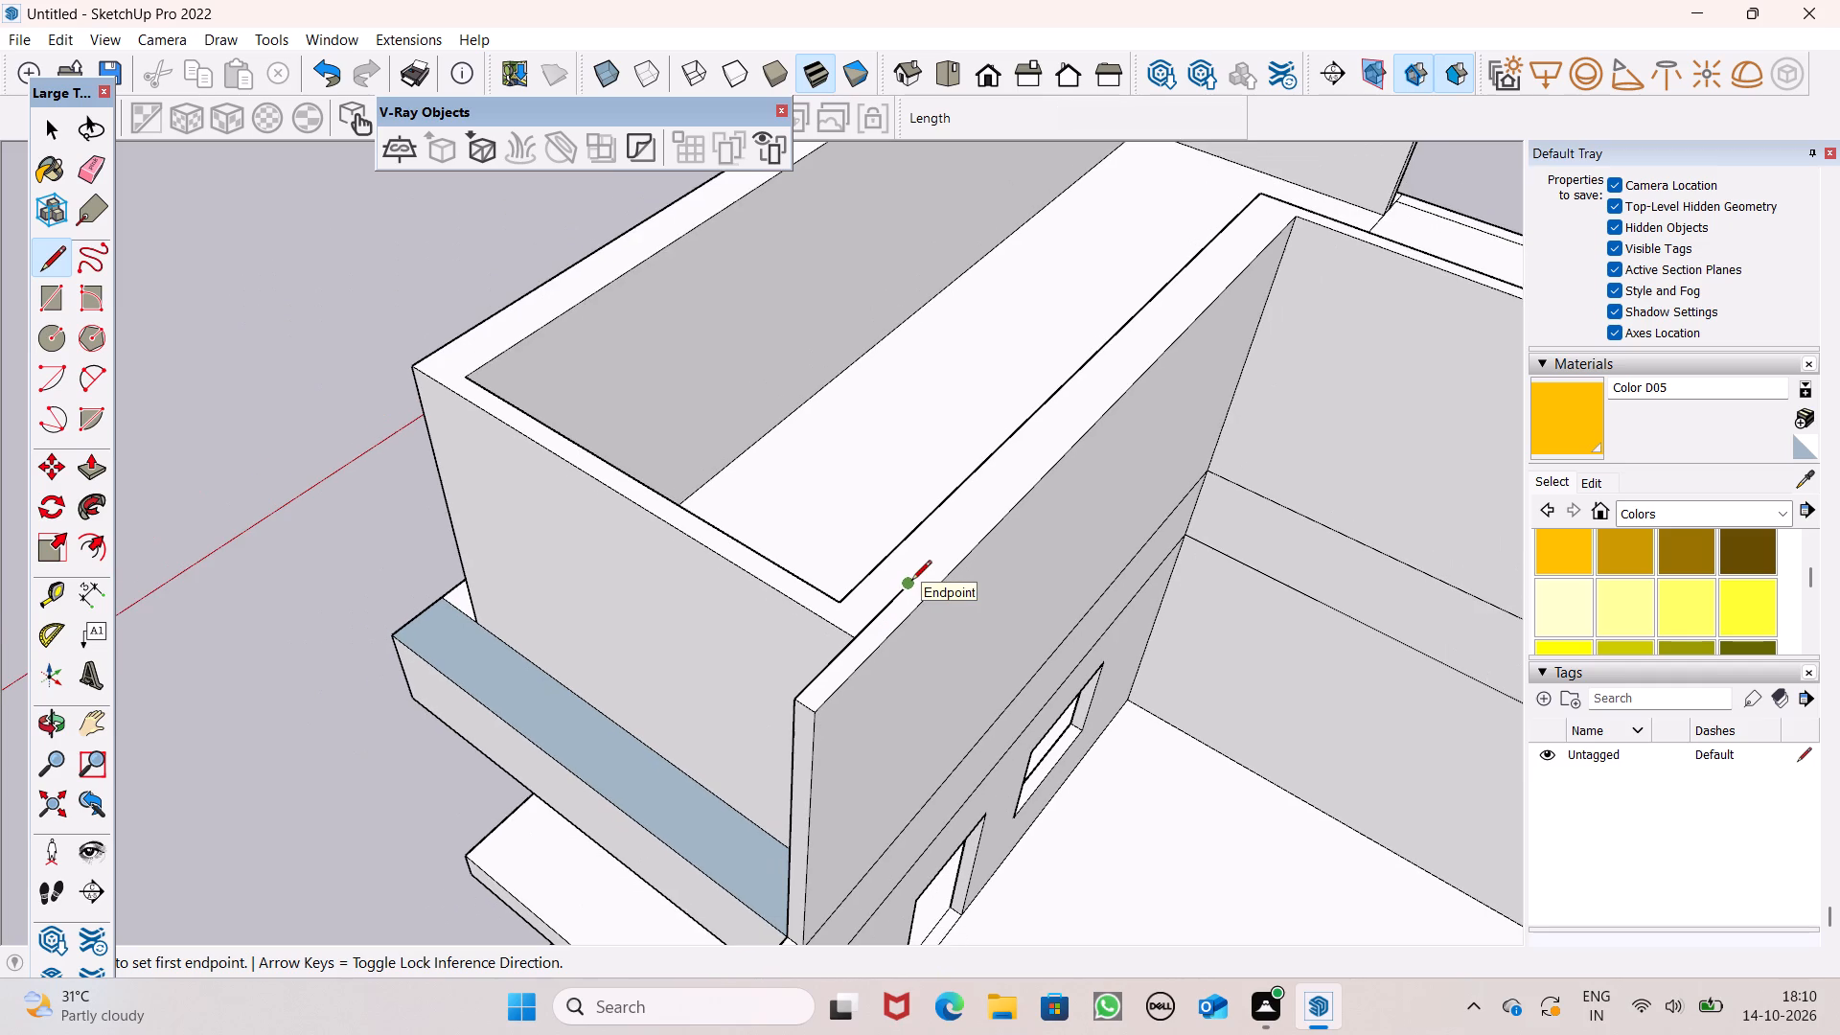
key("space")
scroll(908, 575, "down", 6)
Undo the line, the erased edges and the parapet Push/Pull edits back to the flat roof with its outlines.
key("ctrl+z")
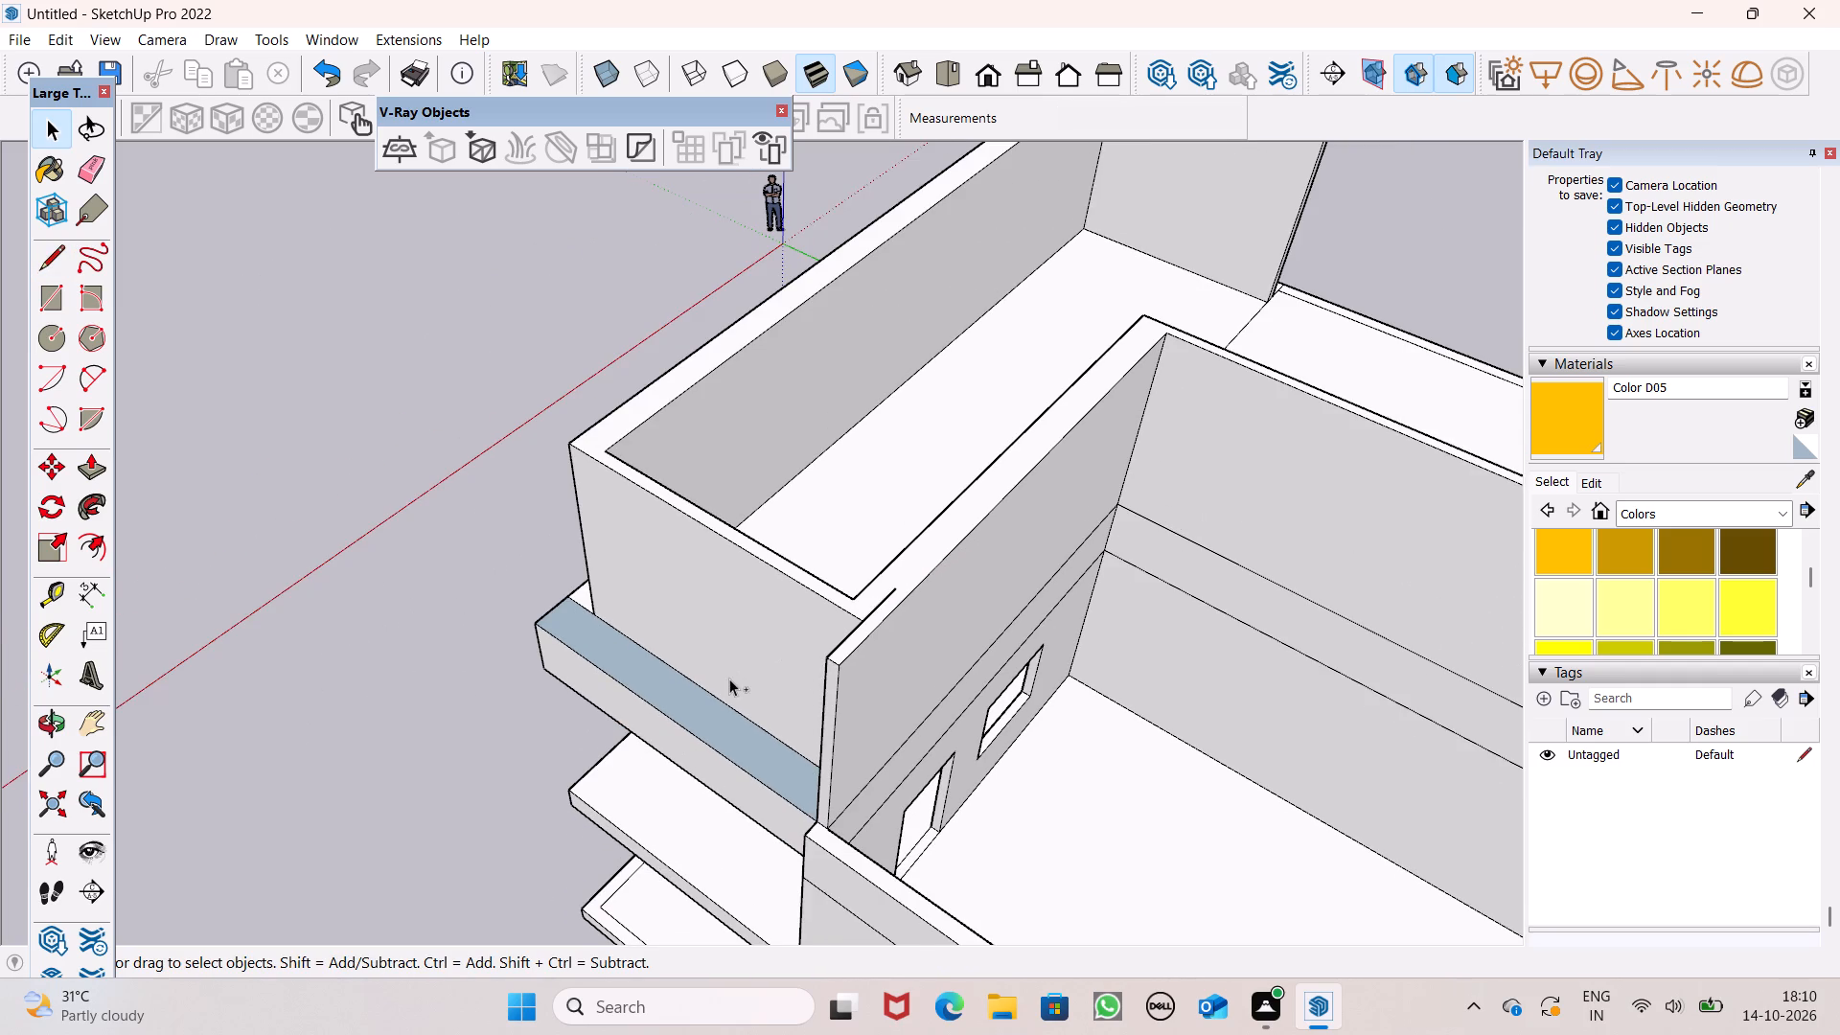
key("ctrl+z")
key("ctrl+z")
key("ctrl+z")
key("ctrl+z")
key("ctrl+z")
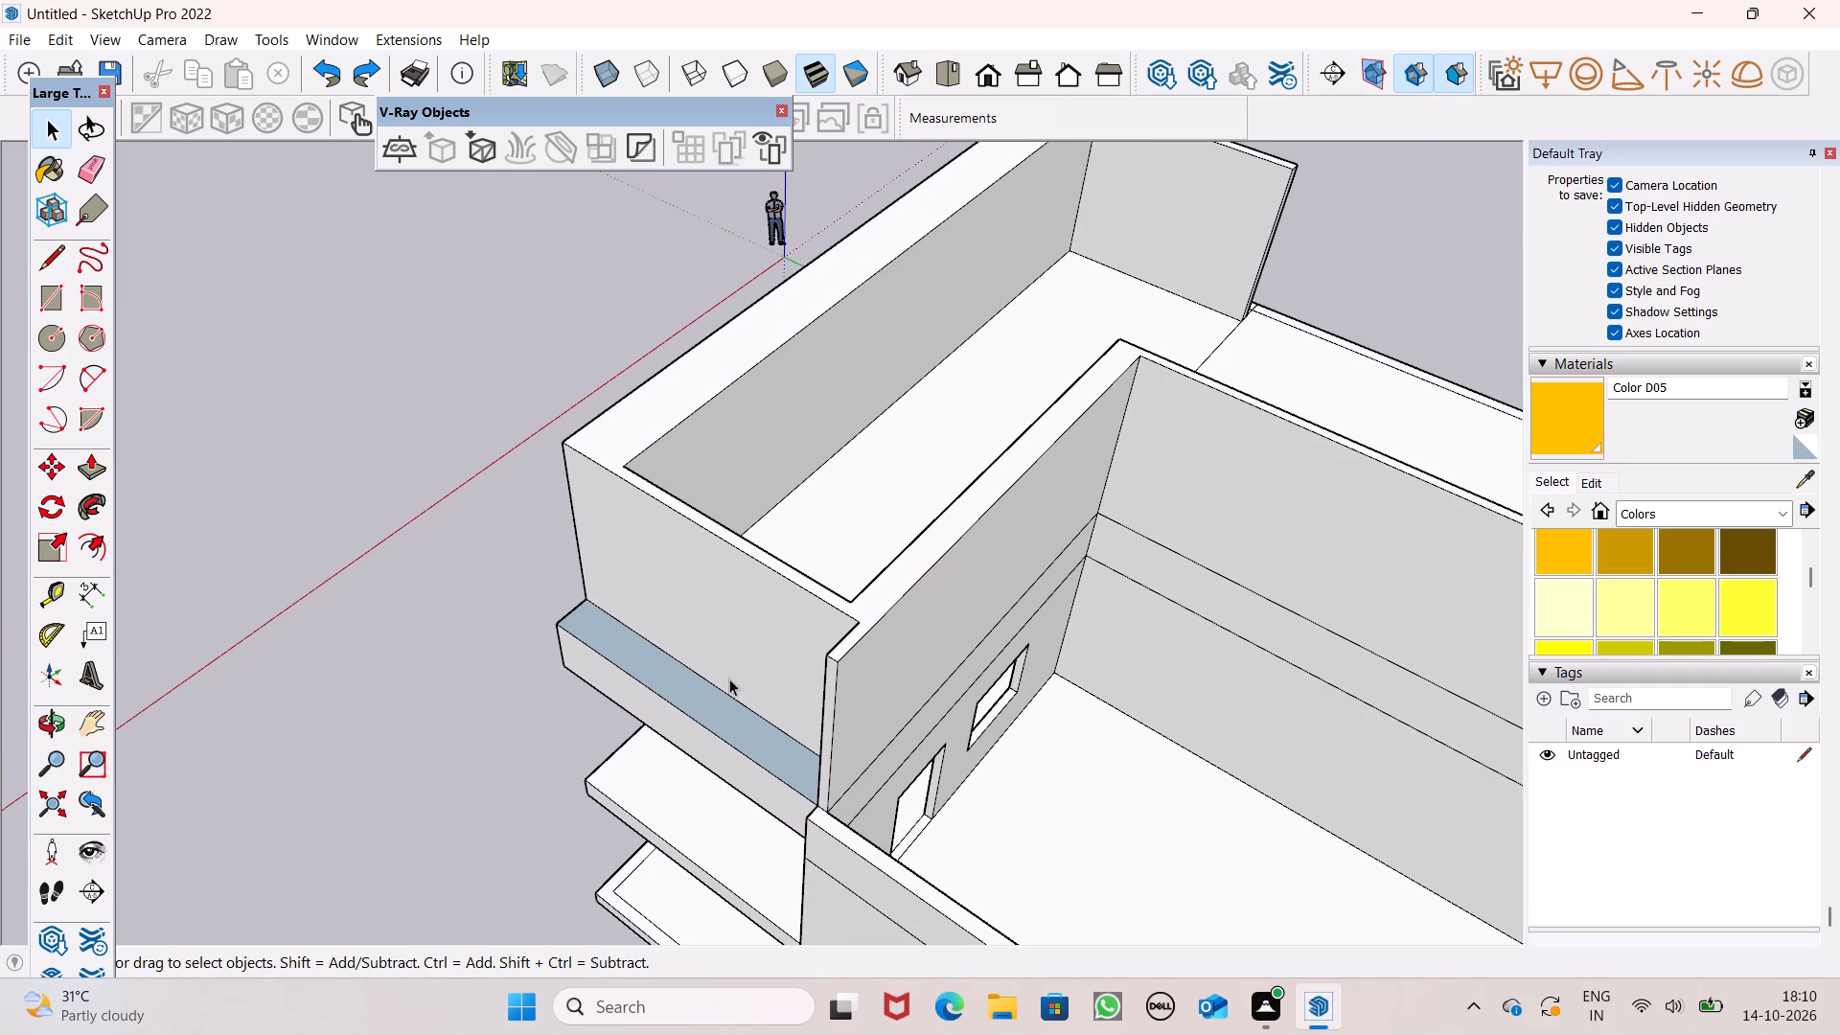
key("ctrl+z")
key("ctrl+z")
key("ctrl+z")
key("ctrl+z")
key("ctrl+z")
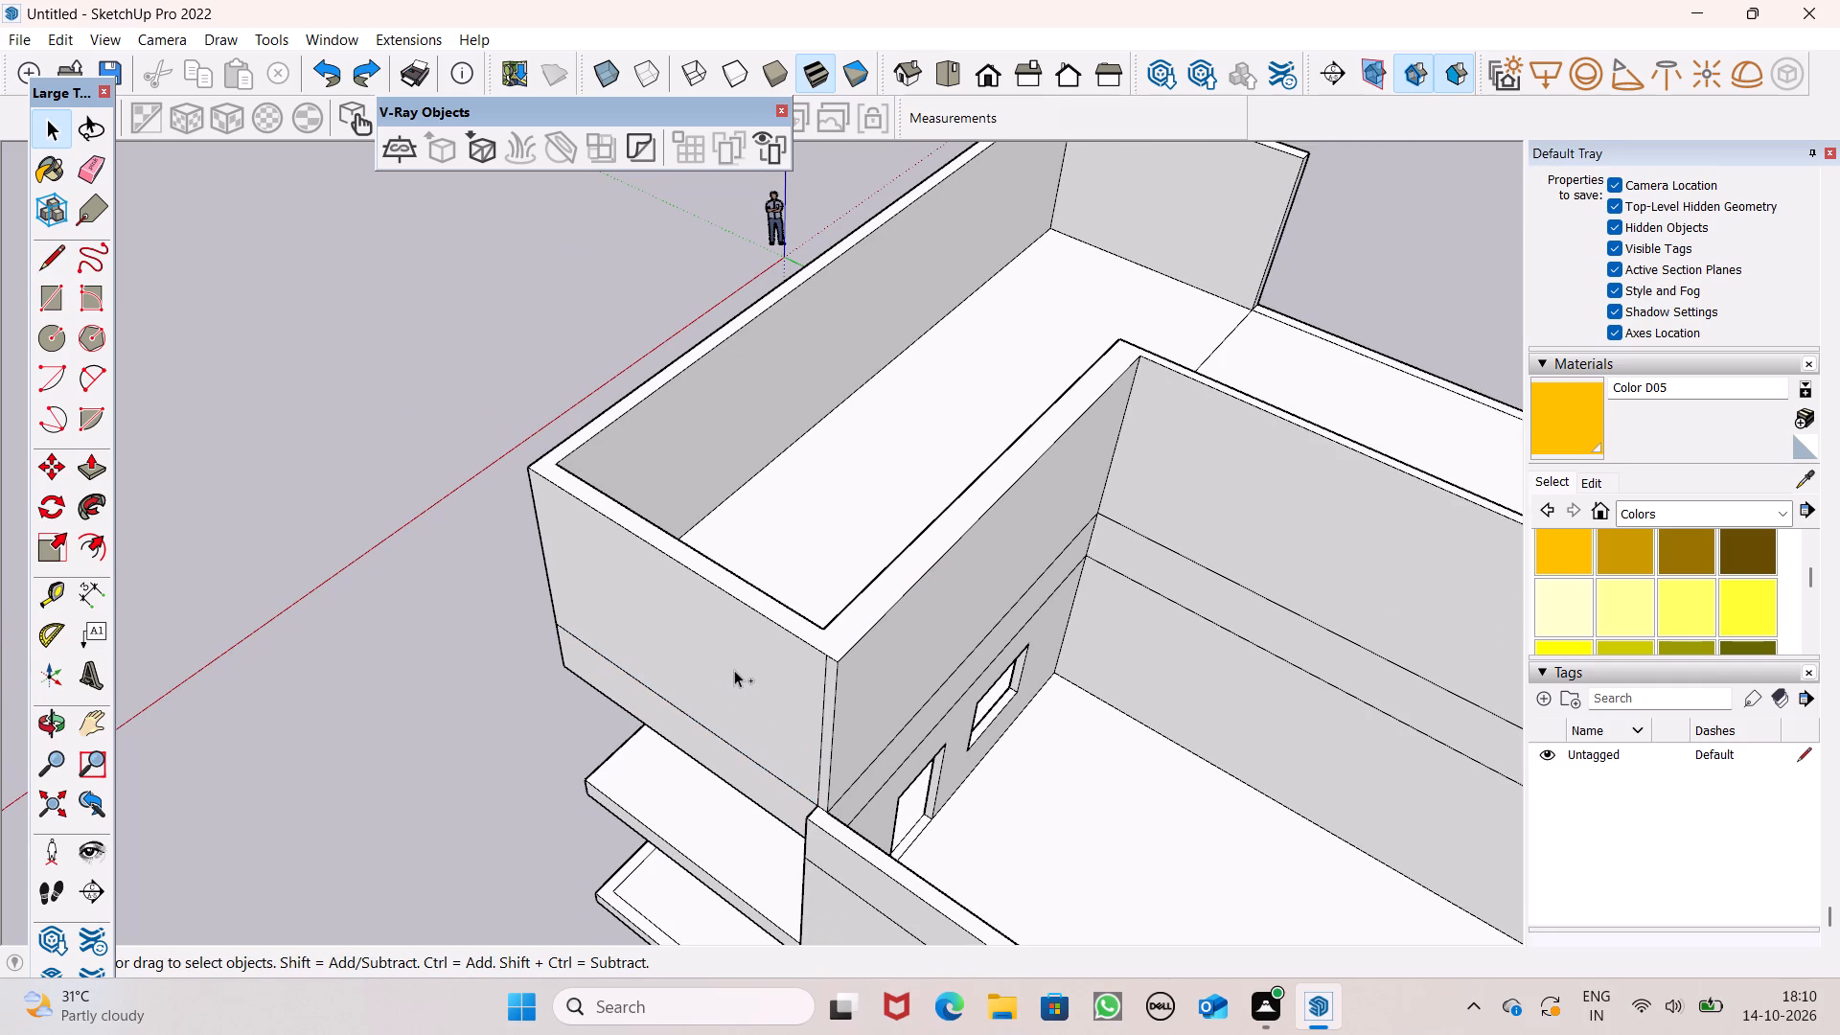
key("ctrl+z")
key("ctrl+z")
key("ctrl+z")
key("ctrl+z")
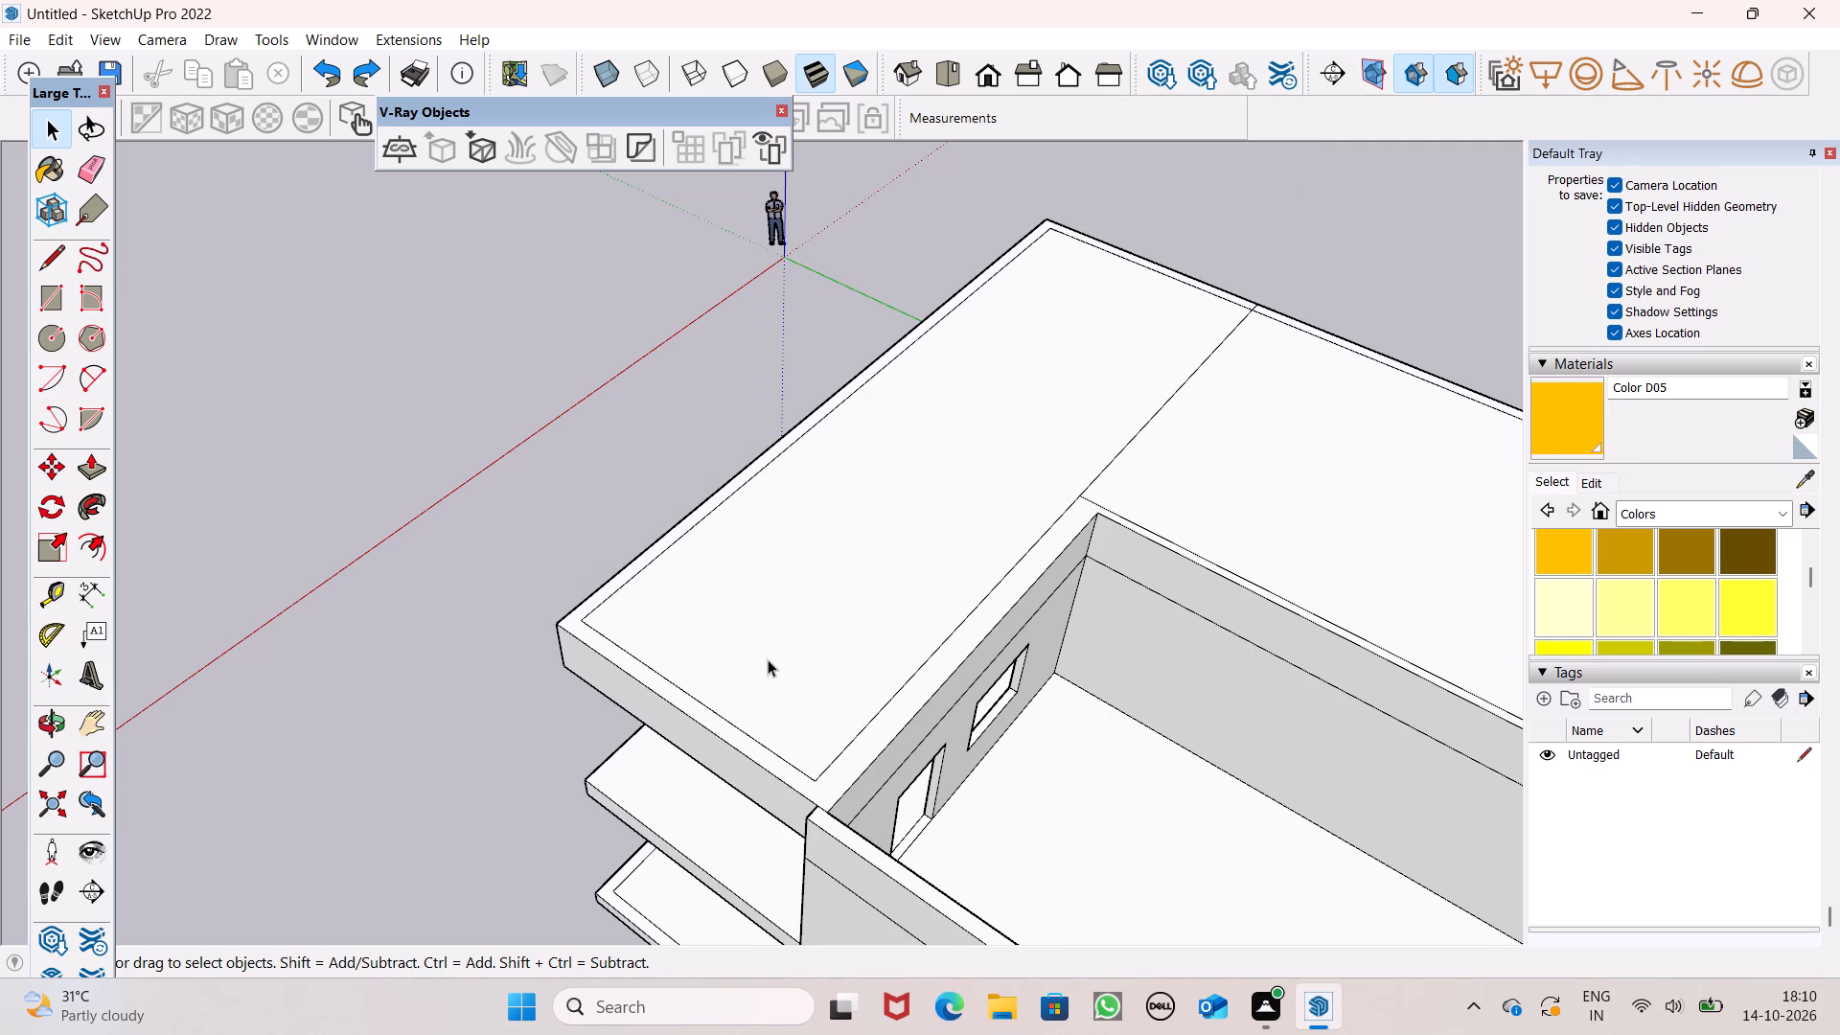
Examine the flat roof's outlines and the open roof area from the porch, rear and facade sides.
scroll(771, 626, "down", 2)
scroll(715, 563, "down", 4)
scroll(842, 443, "down", 2)
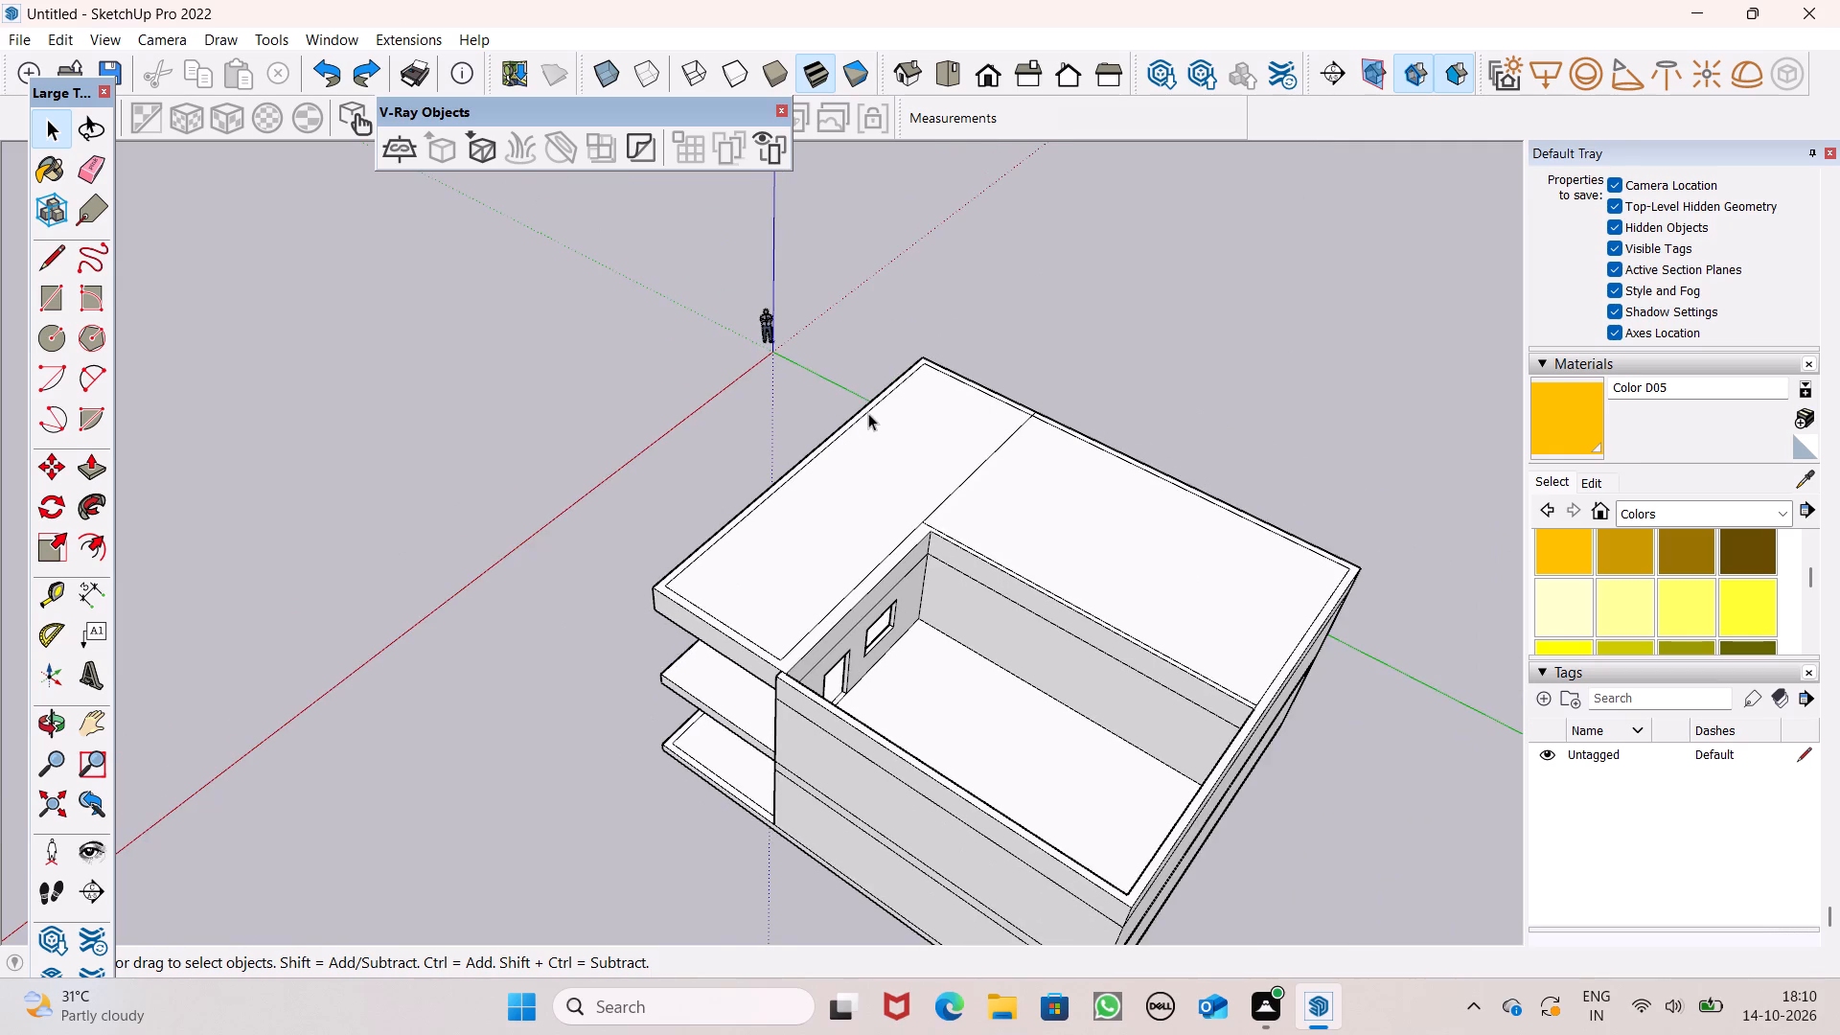
middle_click_drag(868, 415, 1355, 528)
middle_click_drag(1355, 528, 1451, 408)
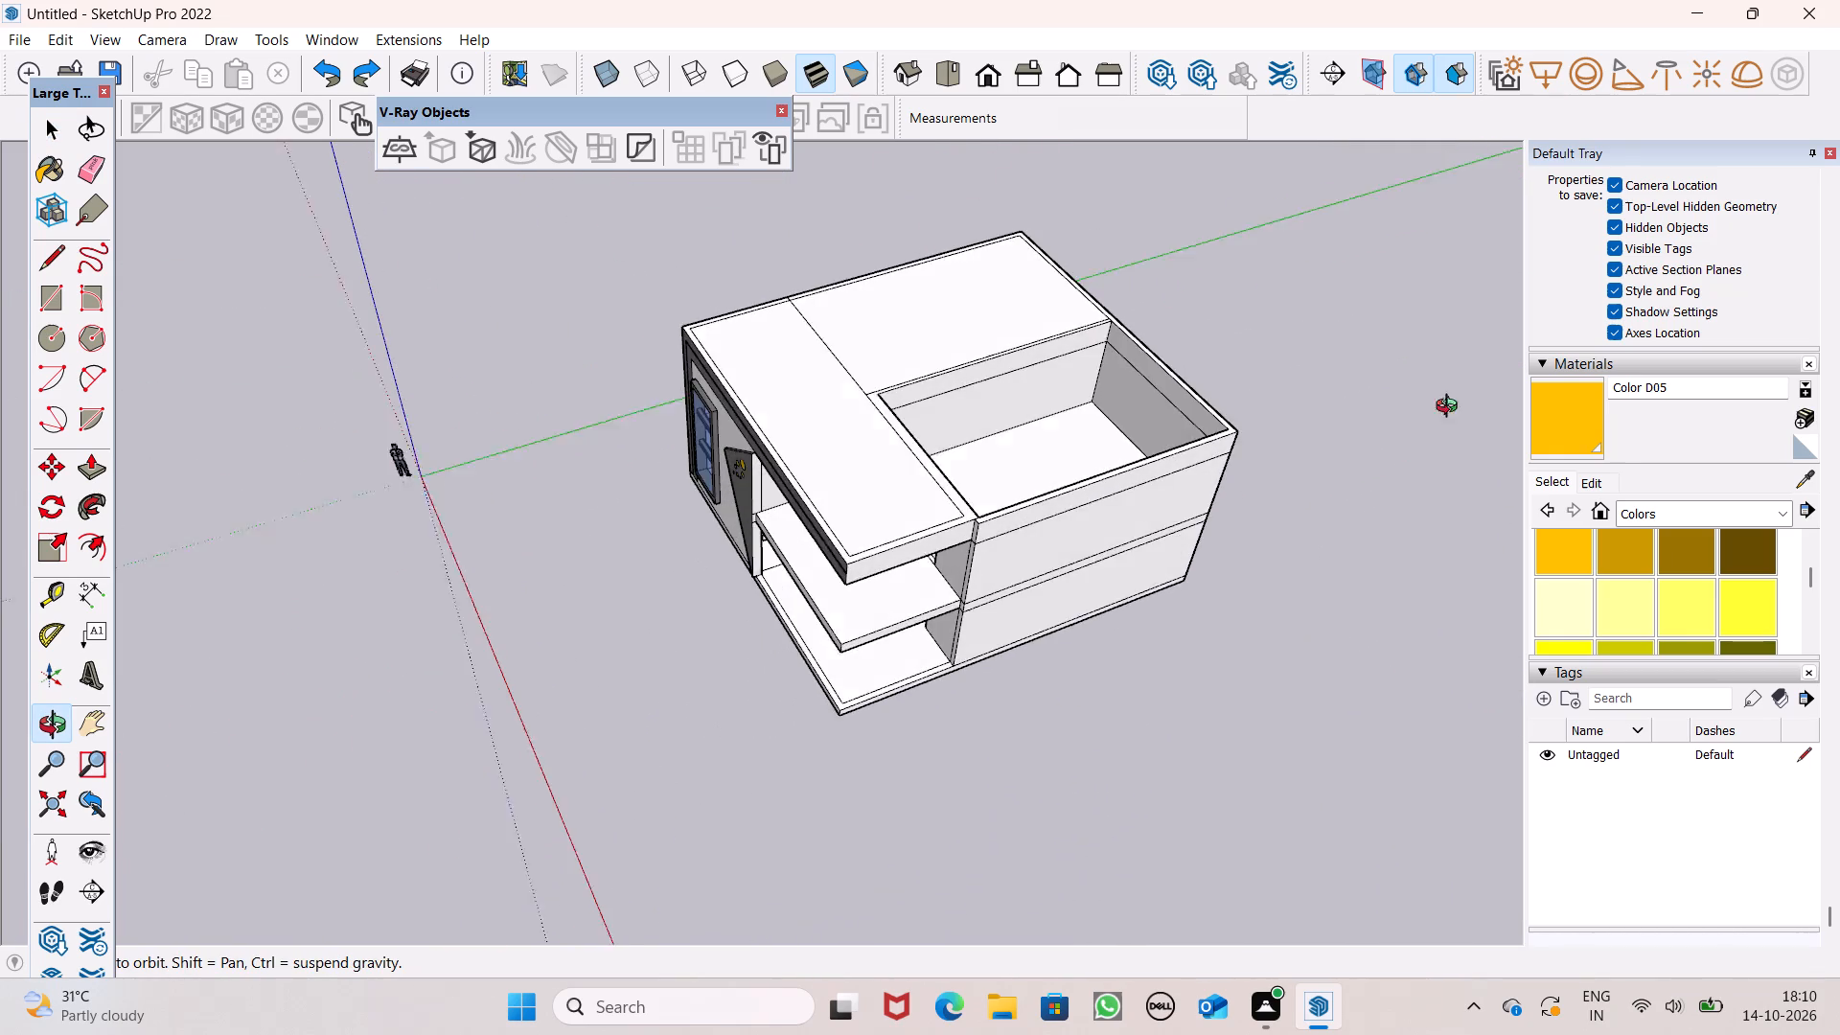
middle_click_drag(1451, 408, 1460, 387)
scroll(960, 307, "up", 7)
scroll(925, 452, "up", 1)
middle_click_drag(921, 468, 468, 442)
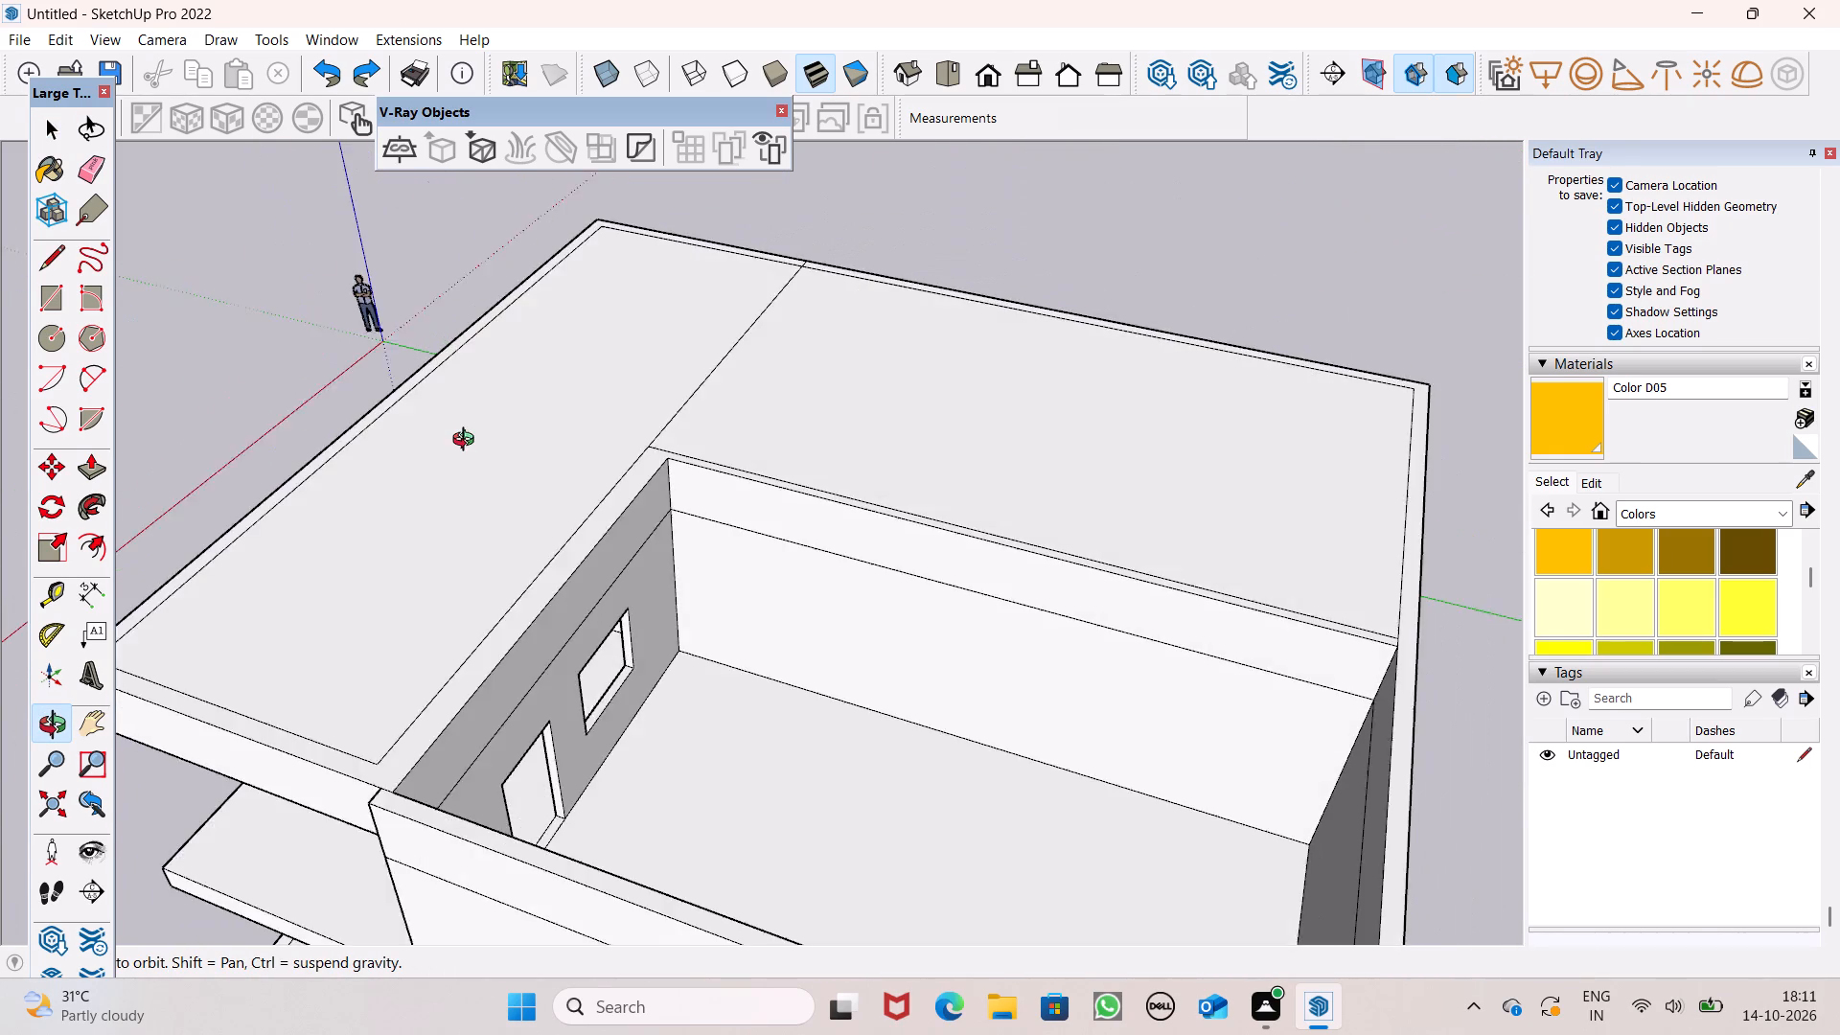
middle_click_drag(468, 442, 1152, 510)
middle_click_drag(1152, 537, 1143, 542)
middle_click_drag(1143, 542, 1258, 639)
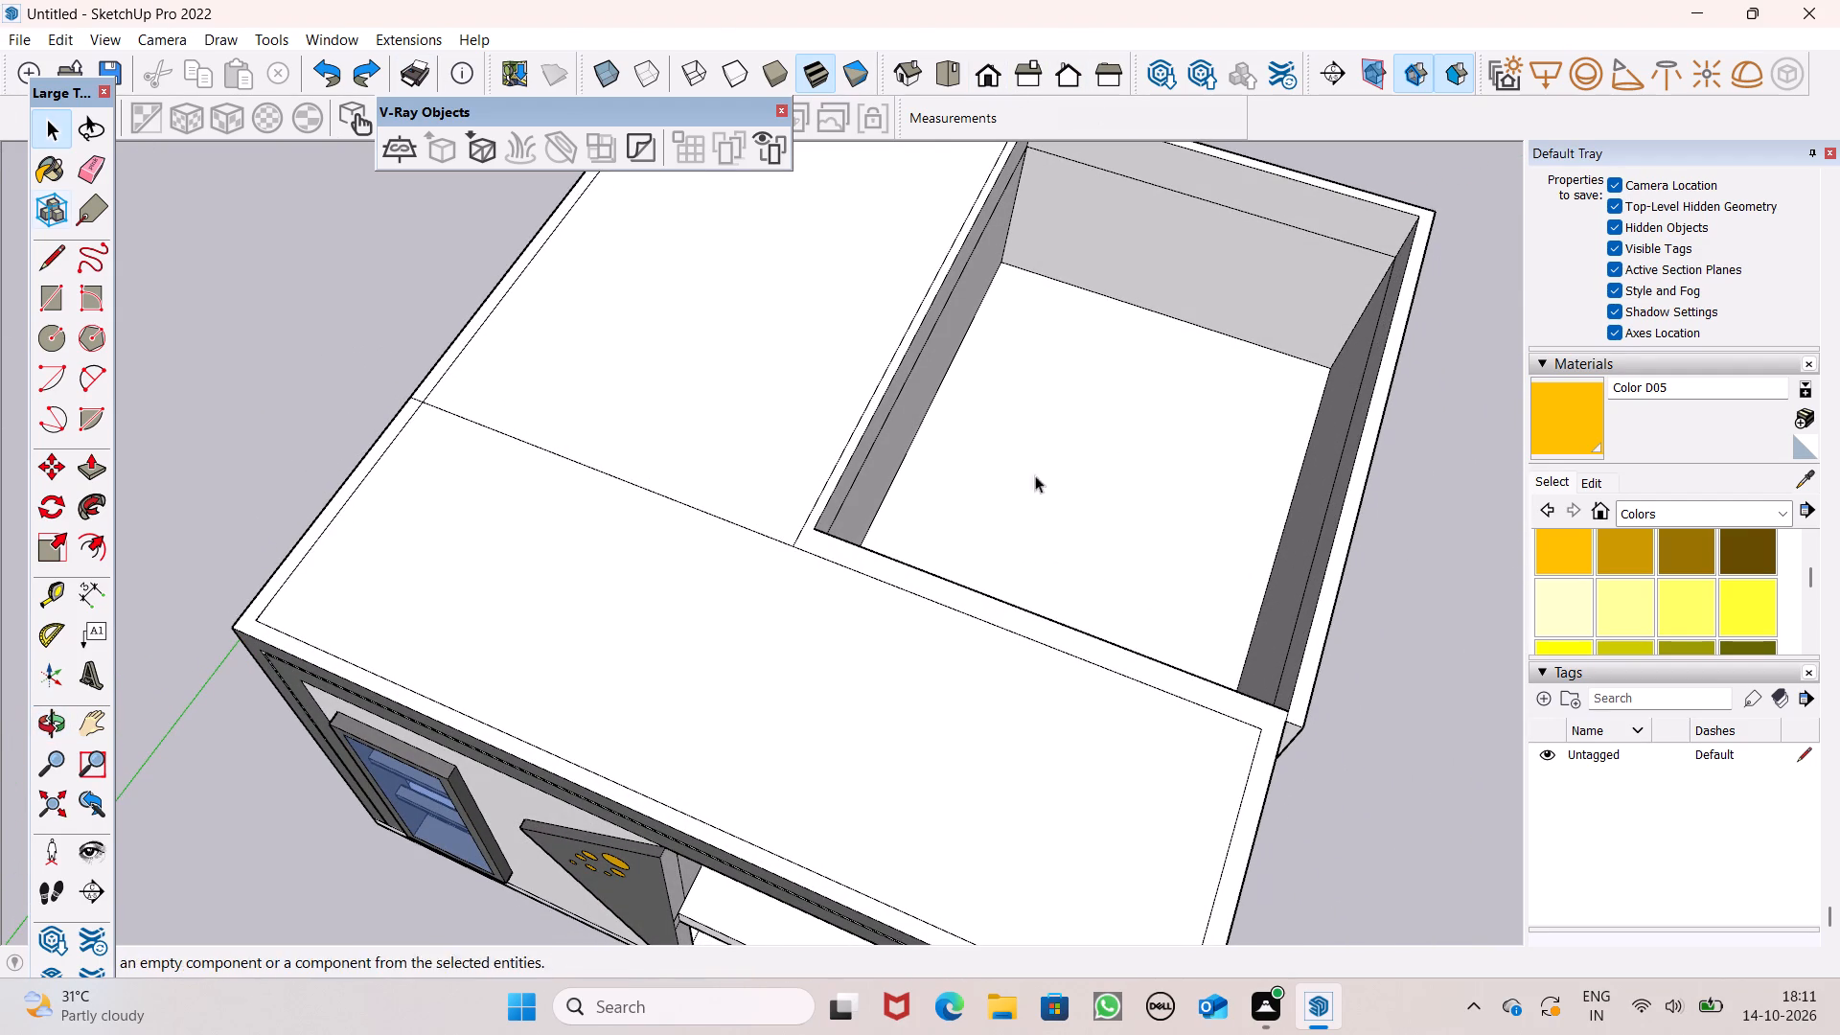
scroll(665, 450, "down", 6)
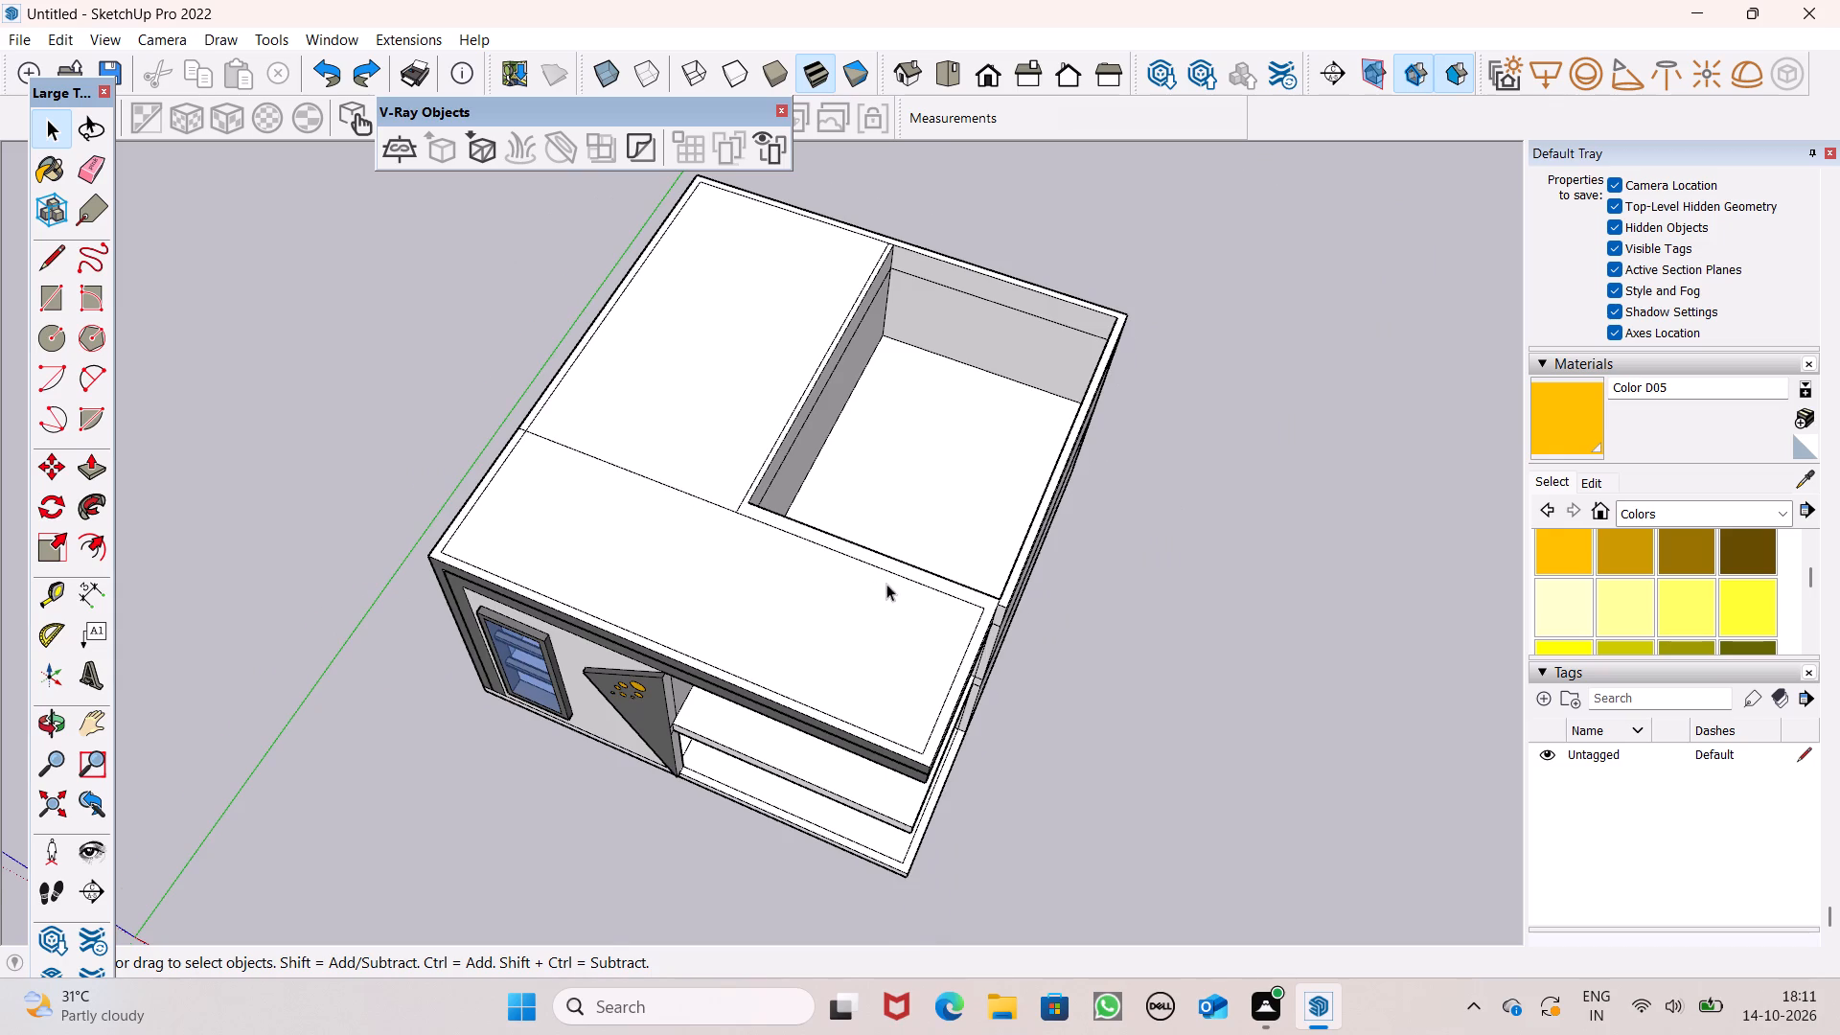
scroll(890, 584, "up", 3)
scroll(942, 585, "down", 2)
middle_click_drag(978, 608, 1036, 580)
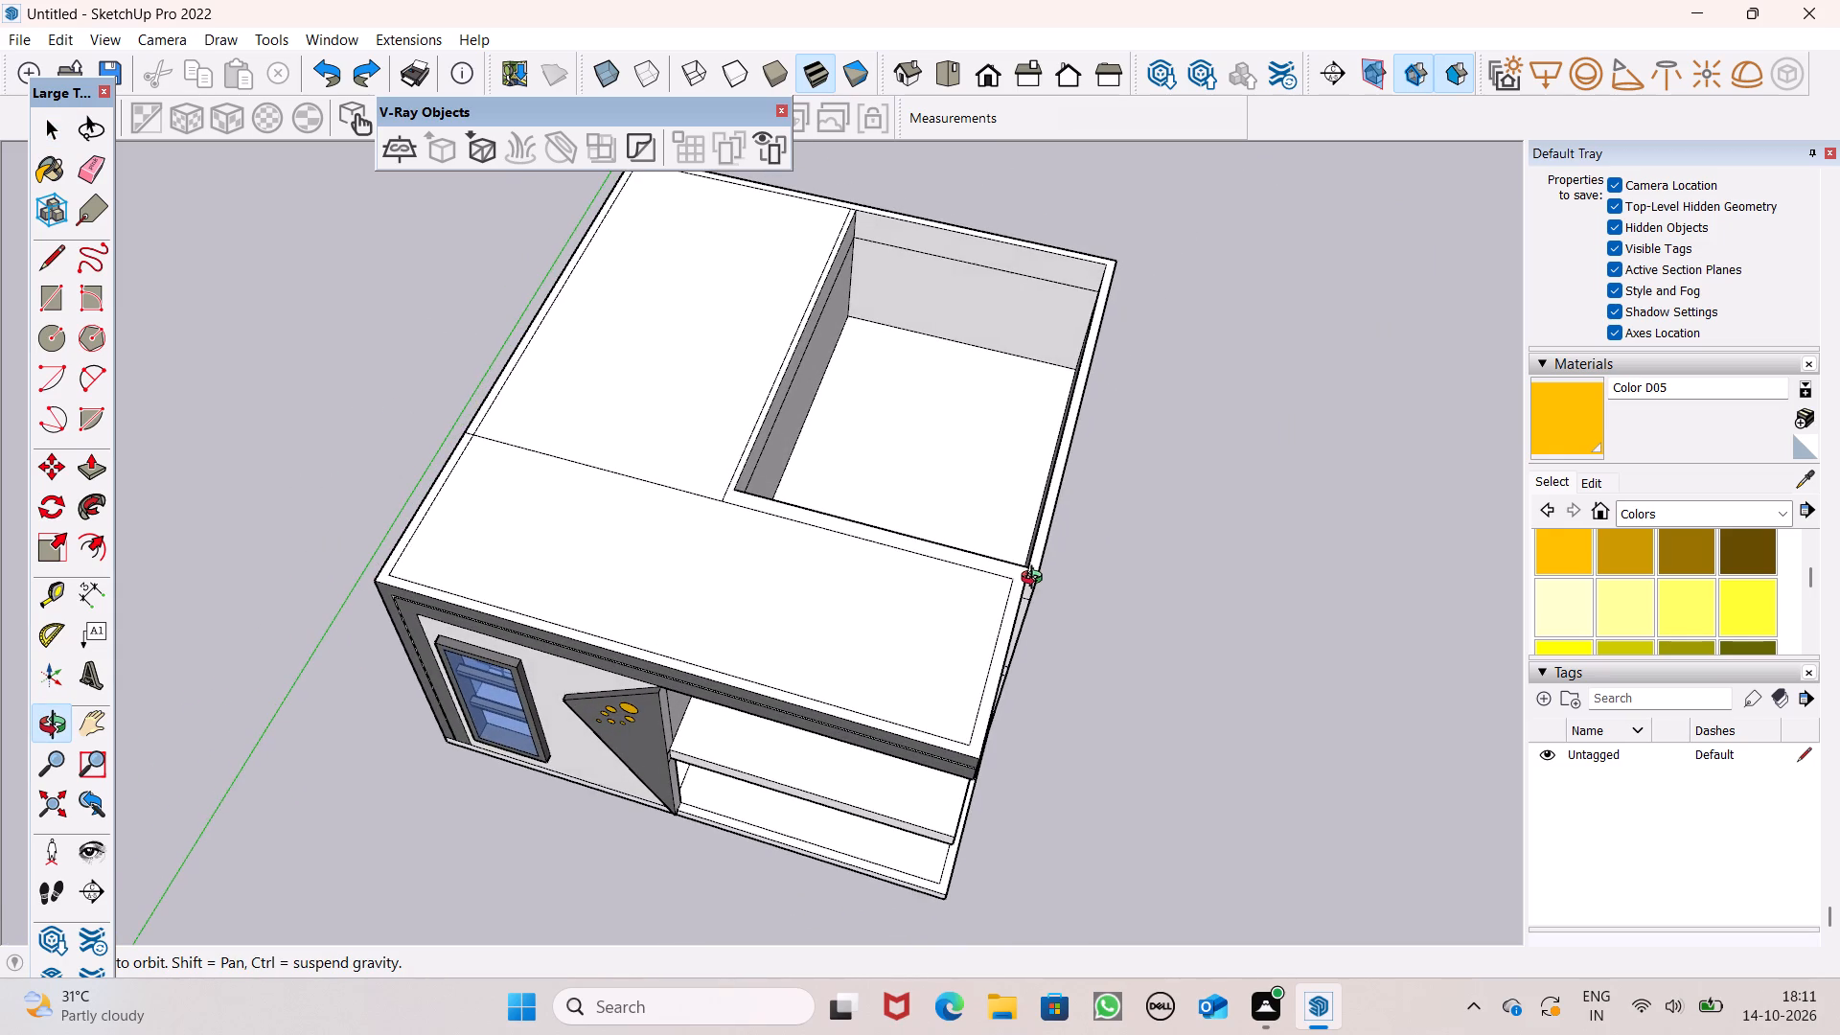
middle_click_drag(1036, 580, 1038, 580)
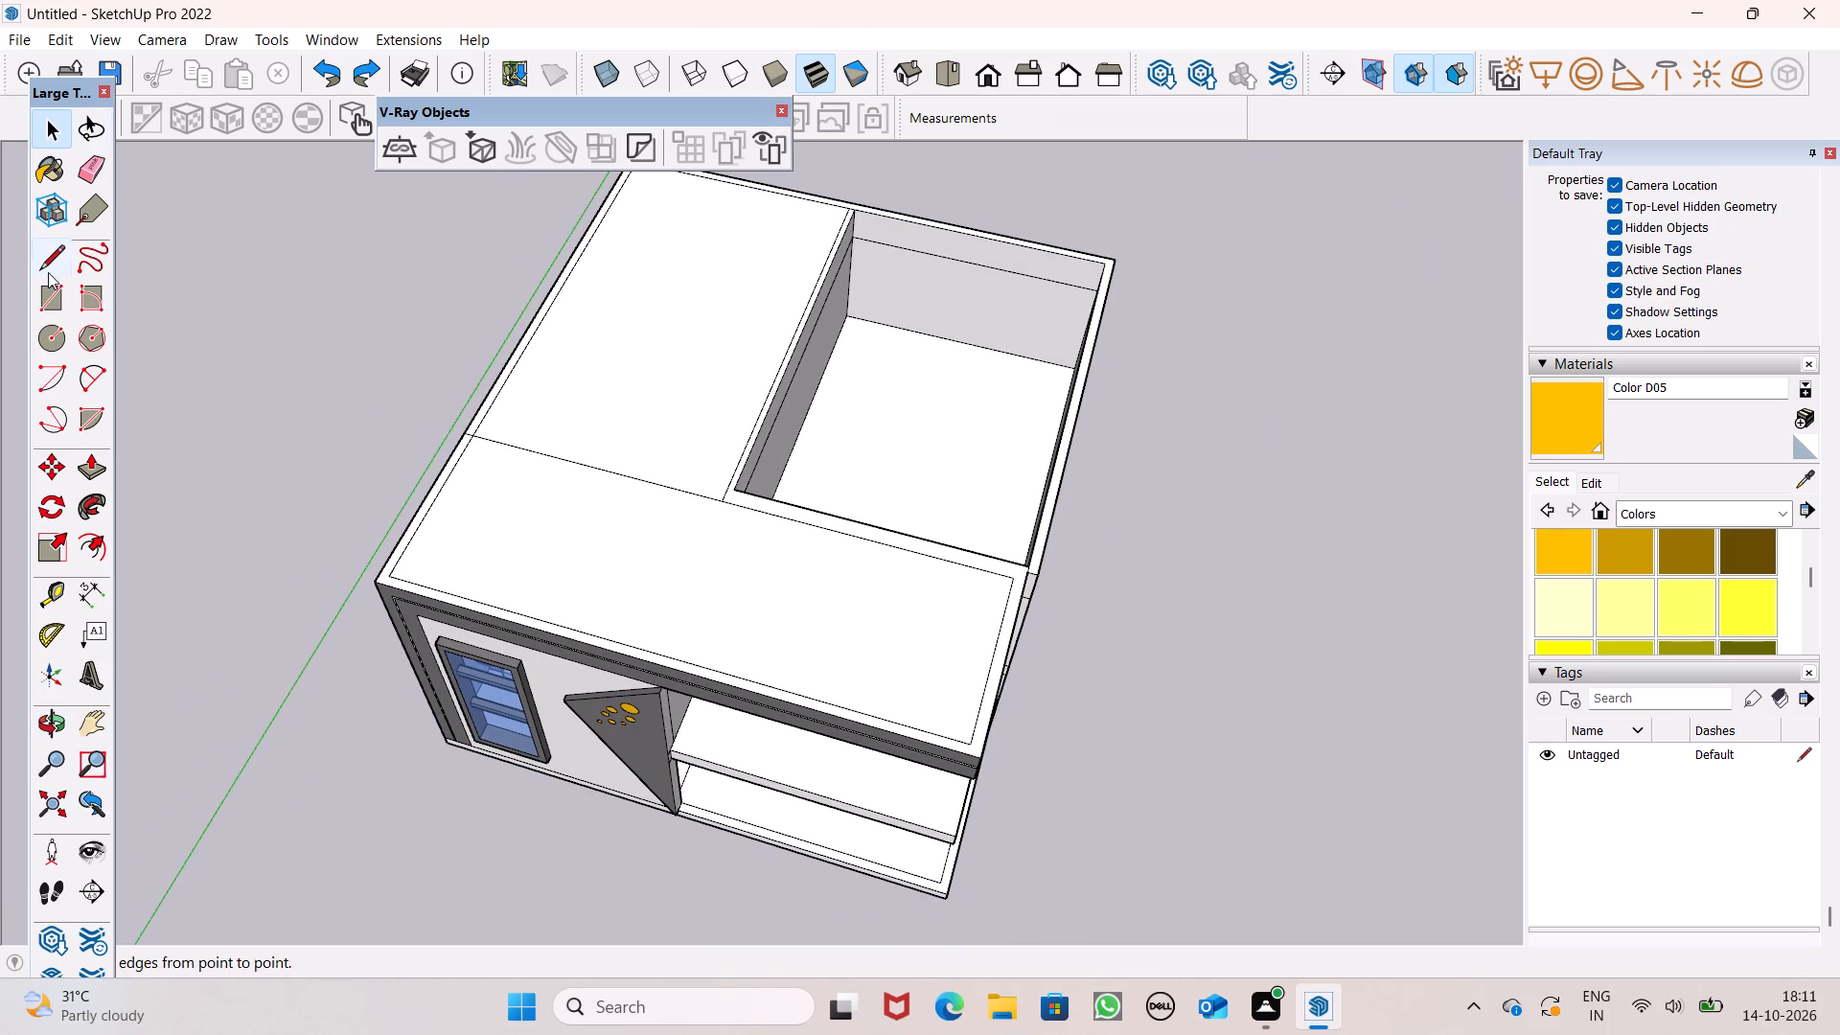
left_click_drag(90, 461, 93, 452)
scroll(716, 459, "up", 4)
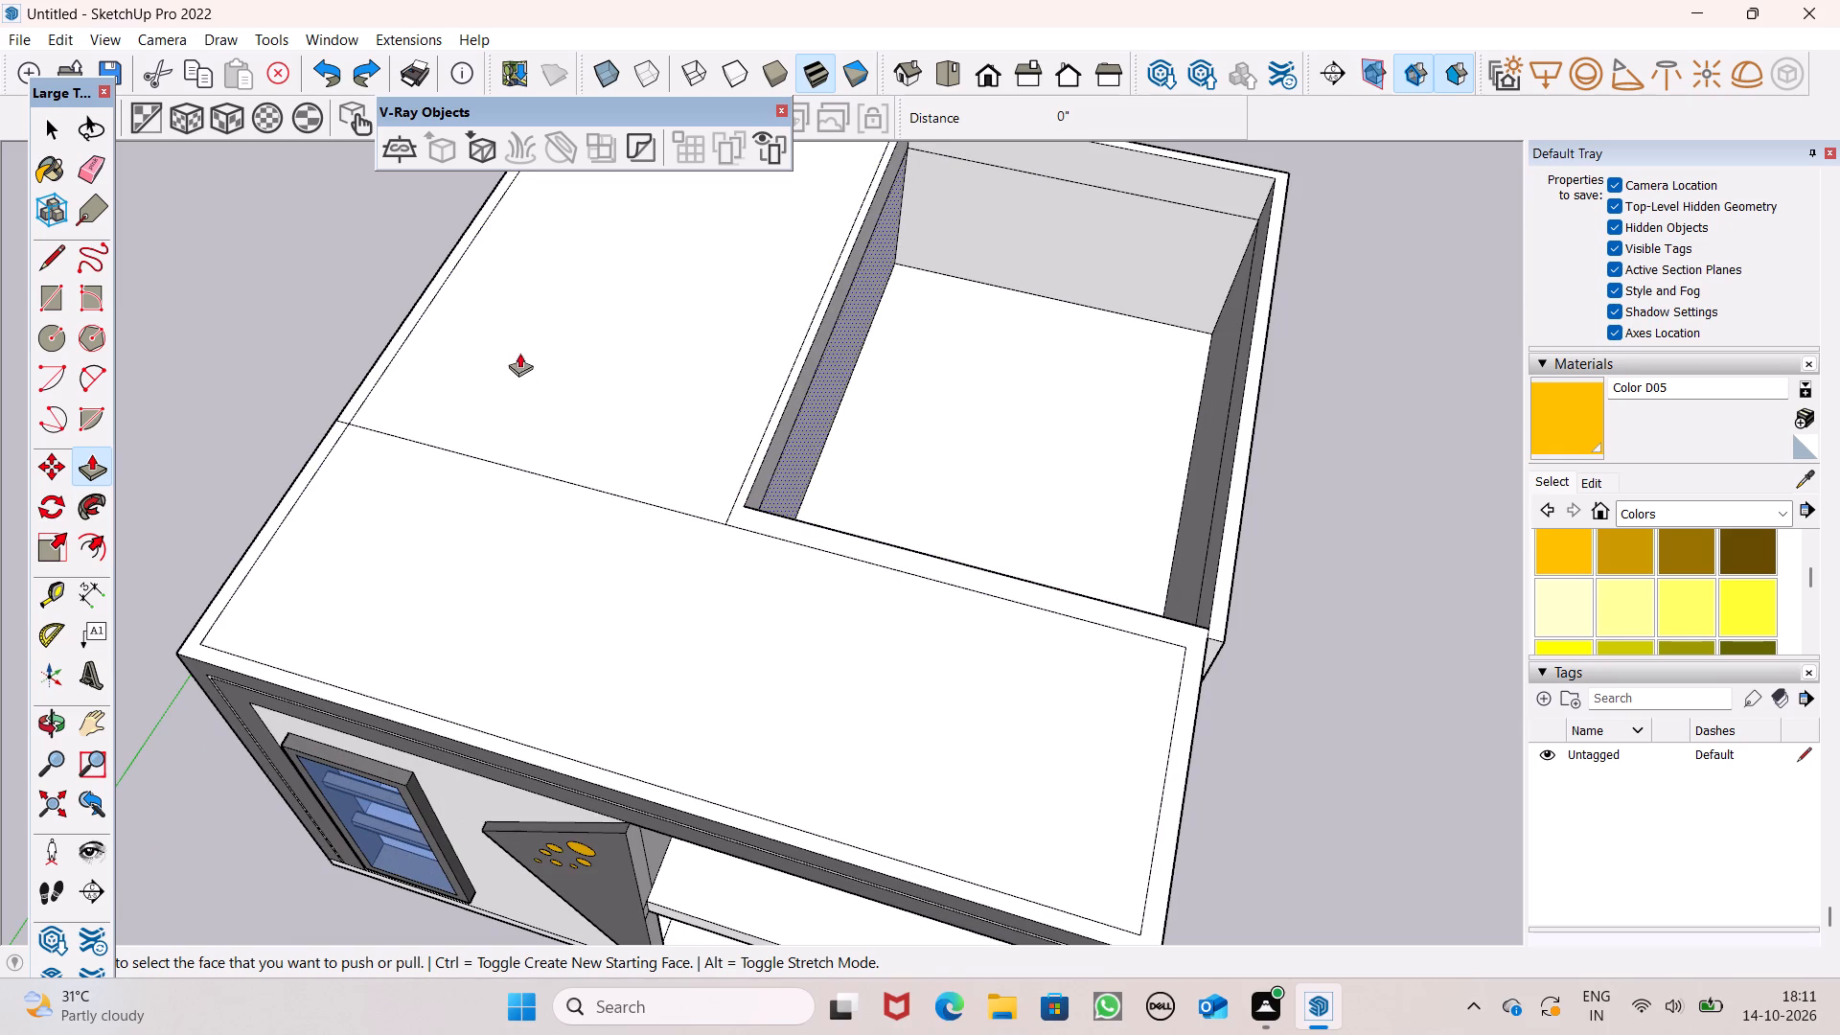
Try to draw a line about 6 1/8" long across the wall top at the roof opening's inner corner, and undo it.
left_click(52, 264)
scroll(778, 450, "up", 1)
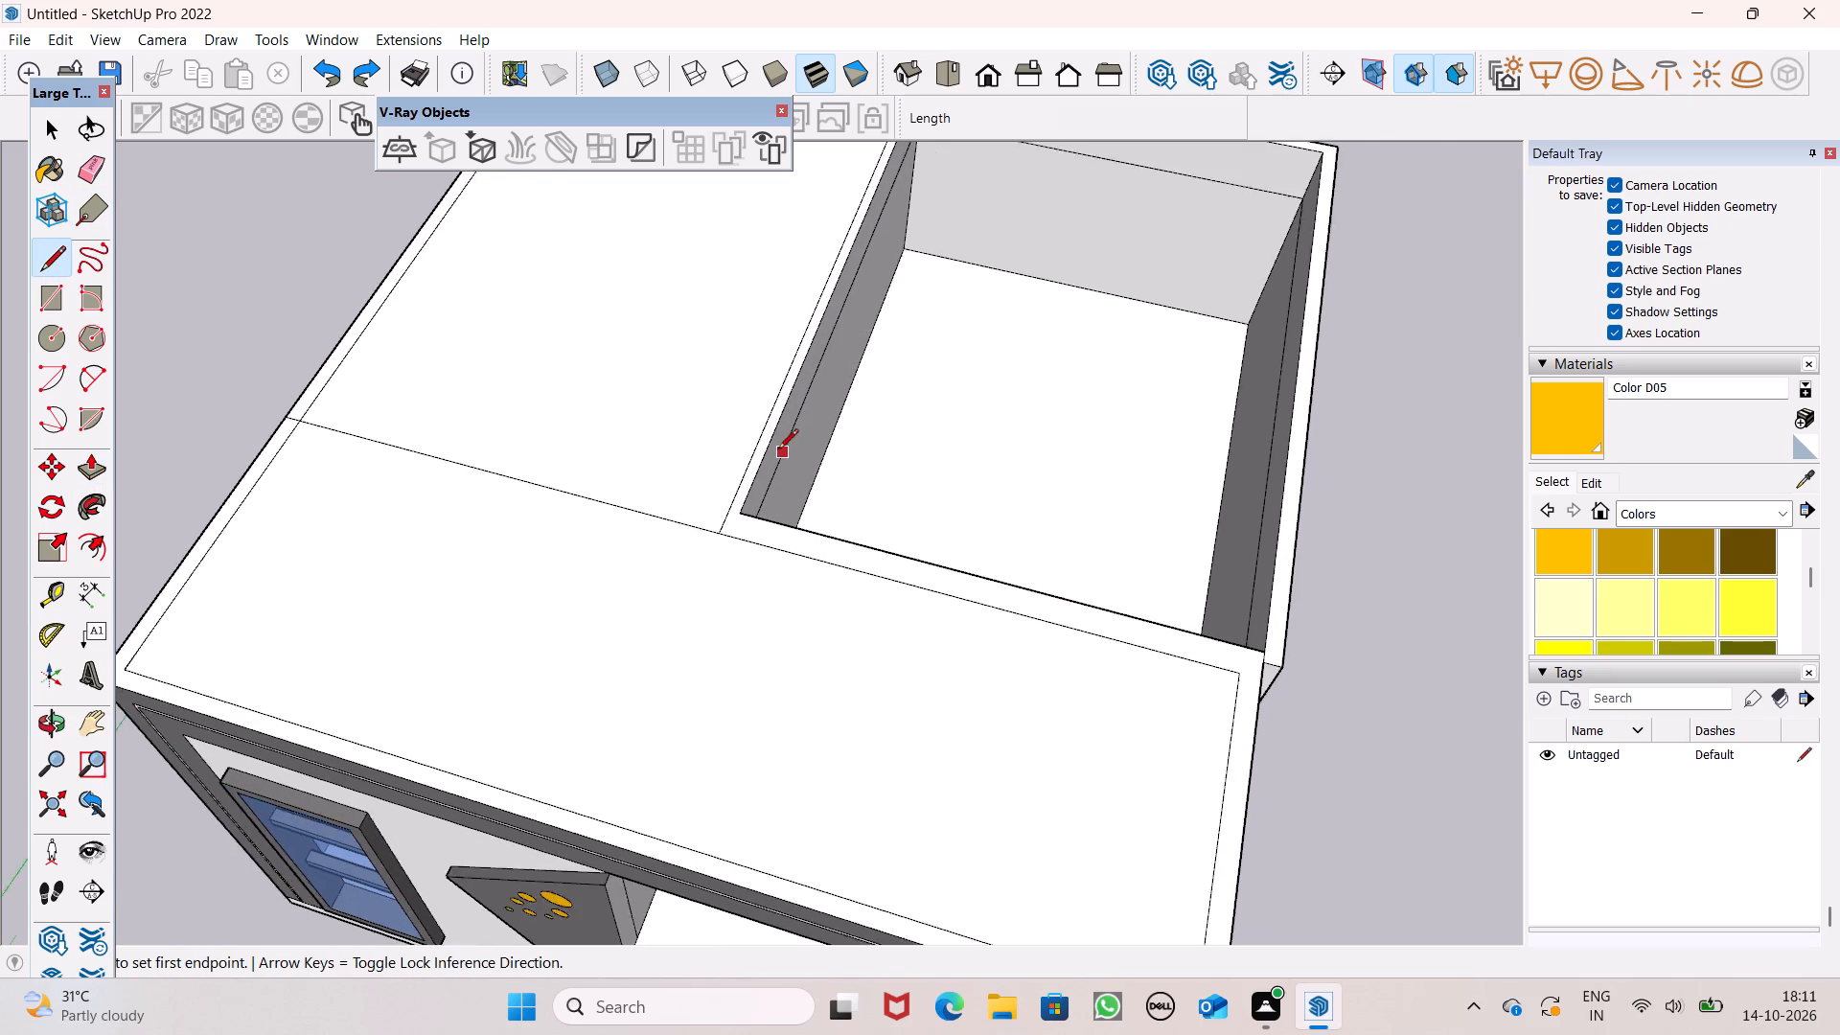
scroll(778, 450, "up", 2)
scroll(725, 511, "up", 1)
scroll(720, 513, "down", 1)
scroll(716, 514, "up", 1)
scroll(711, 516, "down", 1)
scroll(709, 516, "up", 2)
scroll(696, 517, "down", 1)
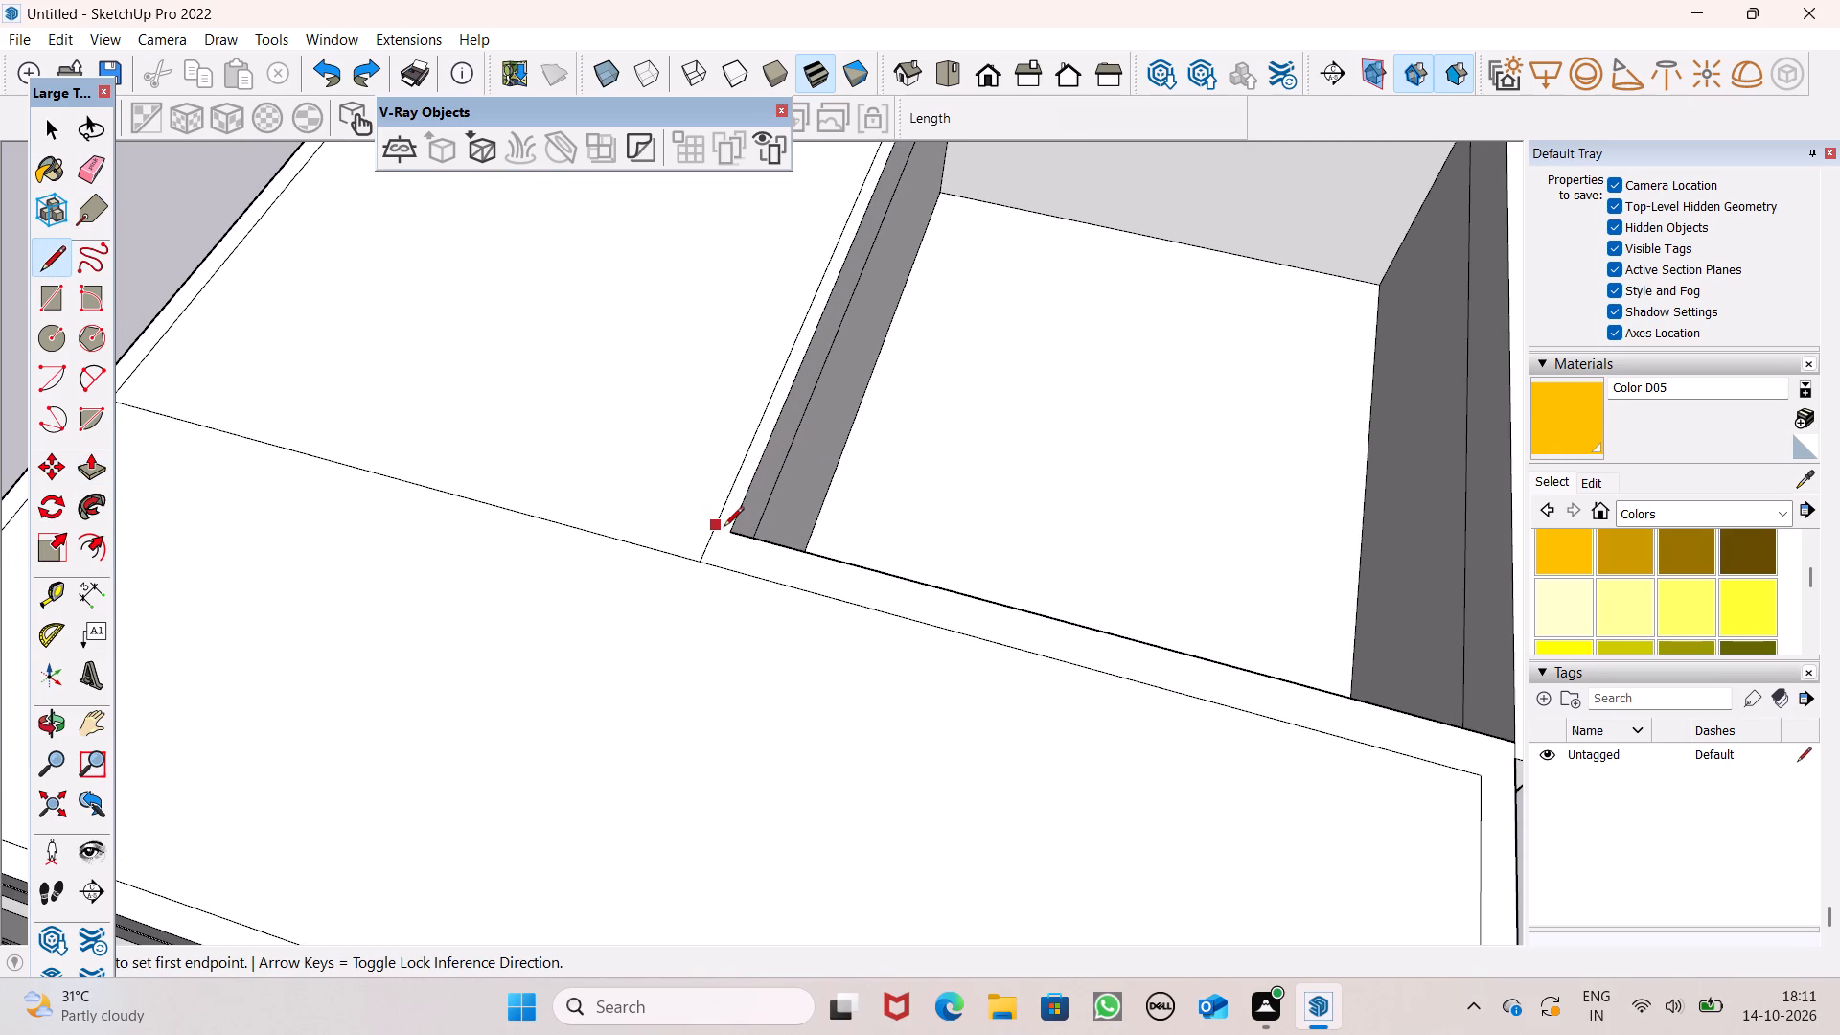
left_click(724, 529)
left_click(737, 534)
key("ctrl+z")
Draw a line about 6" long from the roof opening's inner corner across the wall top to the adjacent outline.
scroll(757, 517, "up", 5)
scroll(727, 535, "down", 1)
scroll(727, 535, "up", 3)
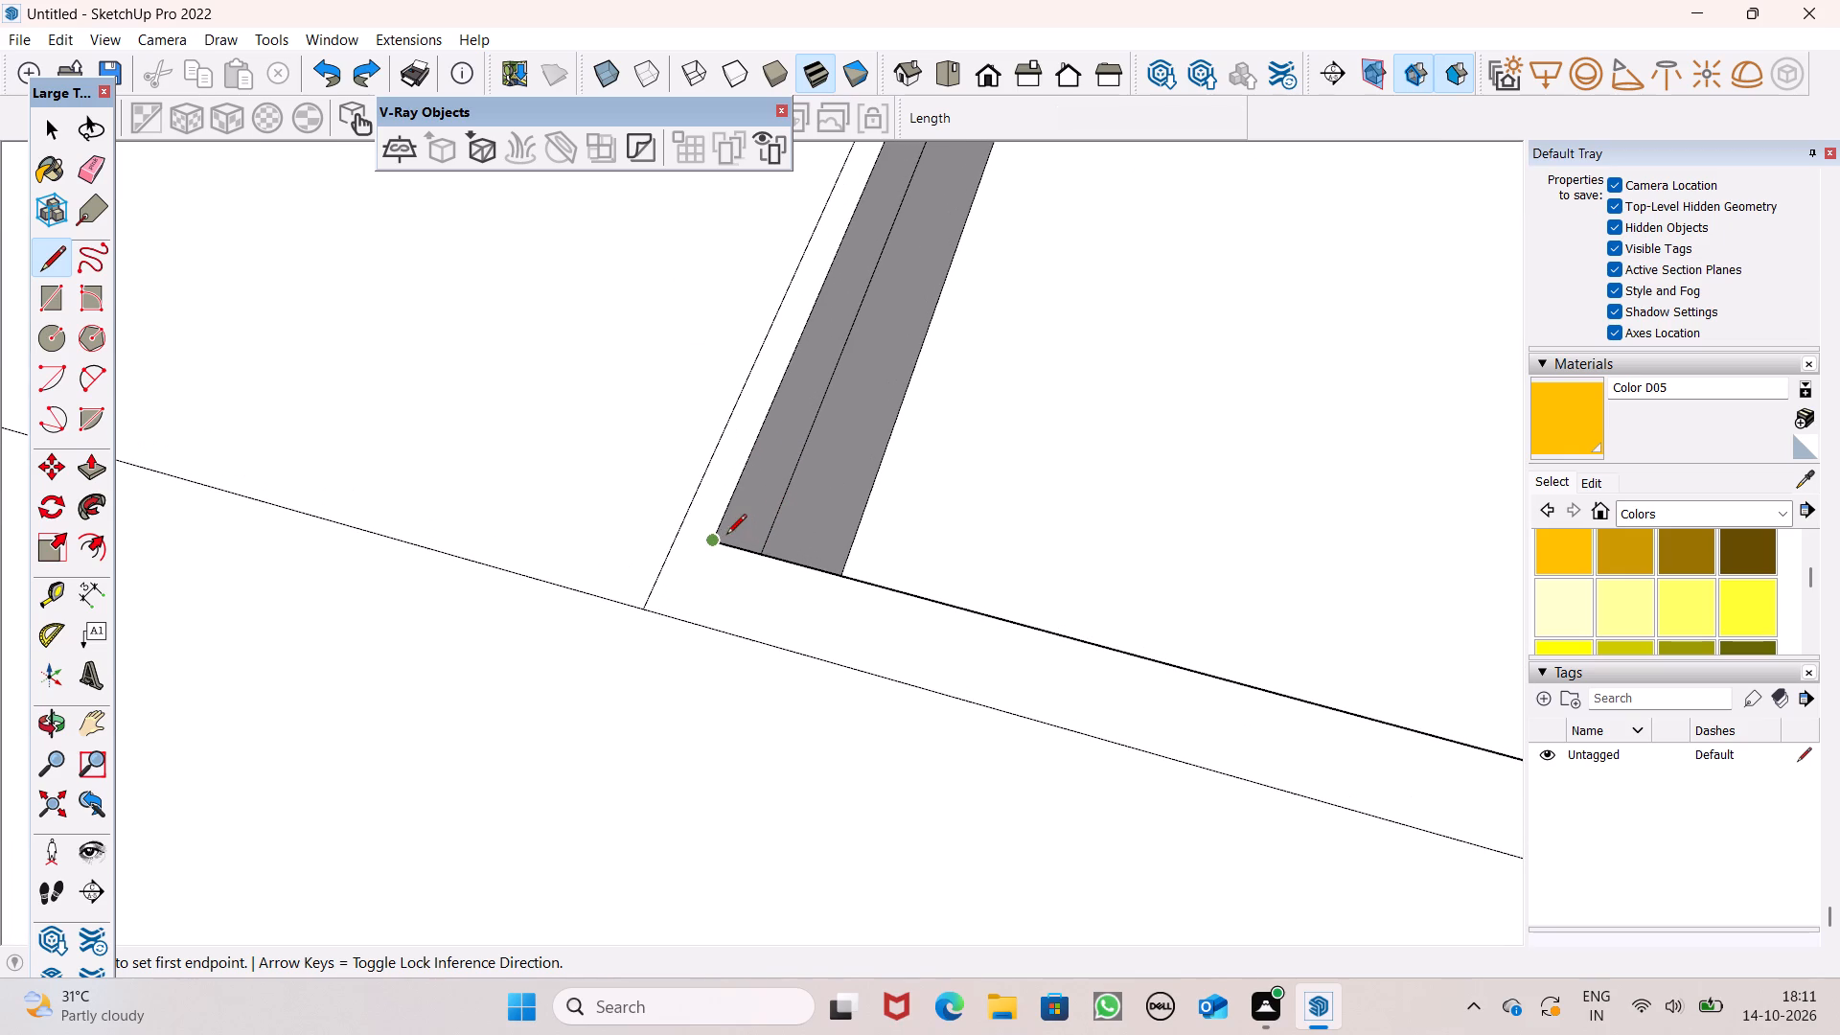
left_click(725, 536)
key("space")
scroll(717, 537, "up", 7)
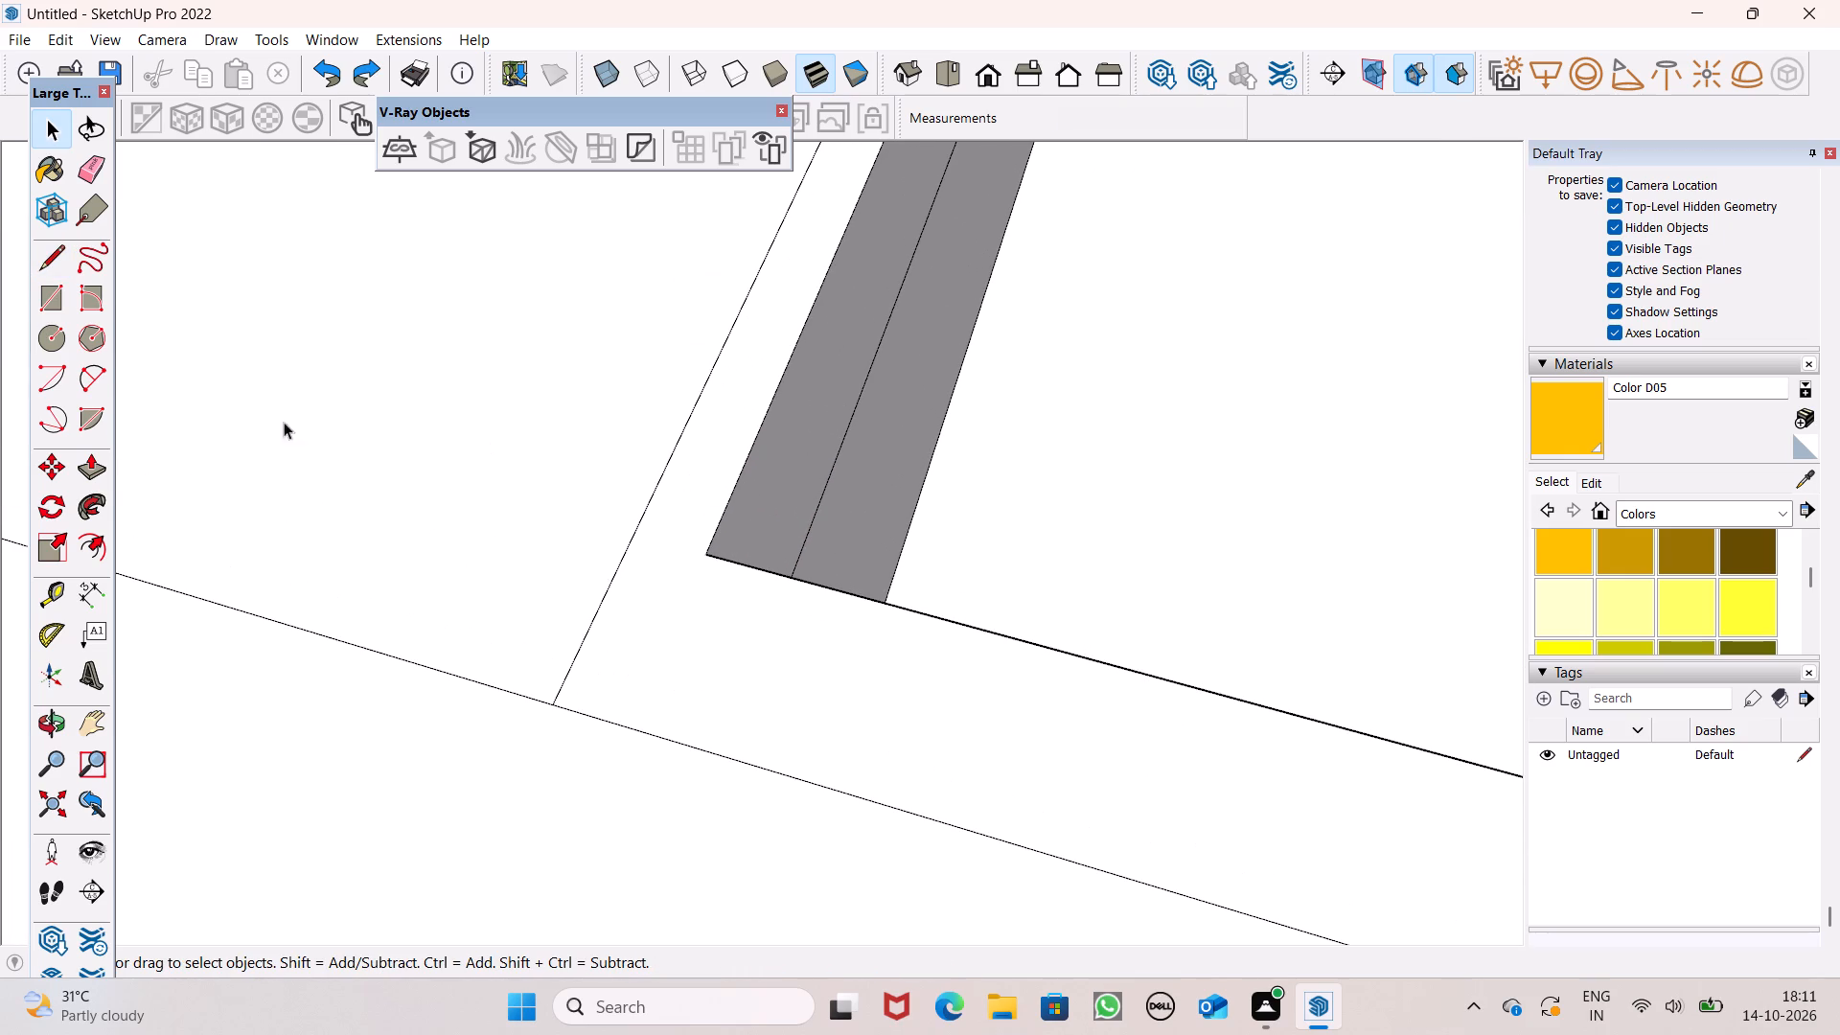
left_click(54, 244)
scroll(612, 487, "up", 1)
scroll(680, 500, "down", 1)
scroll(680, 500, "up", 1)
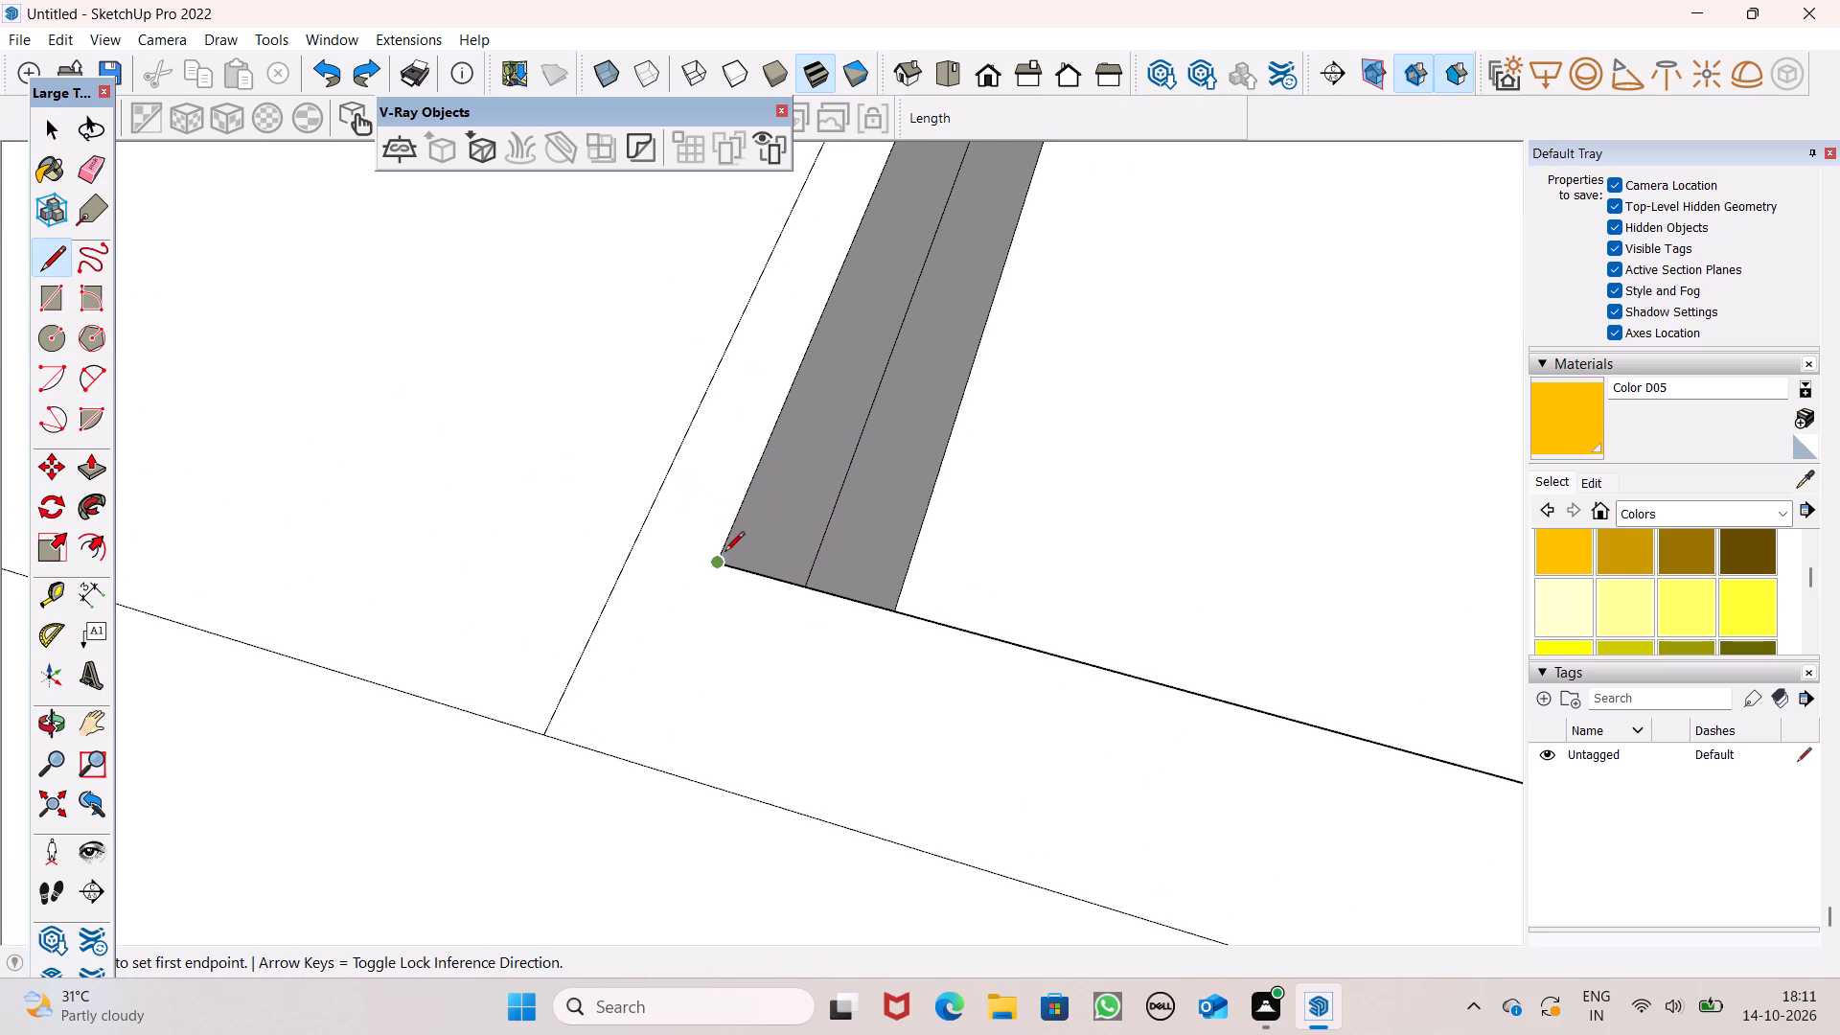
left_click(722, 560)
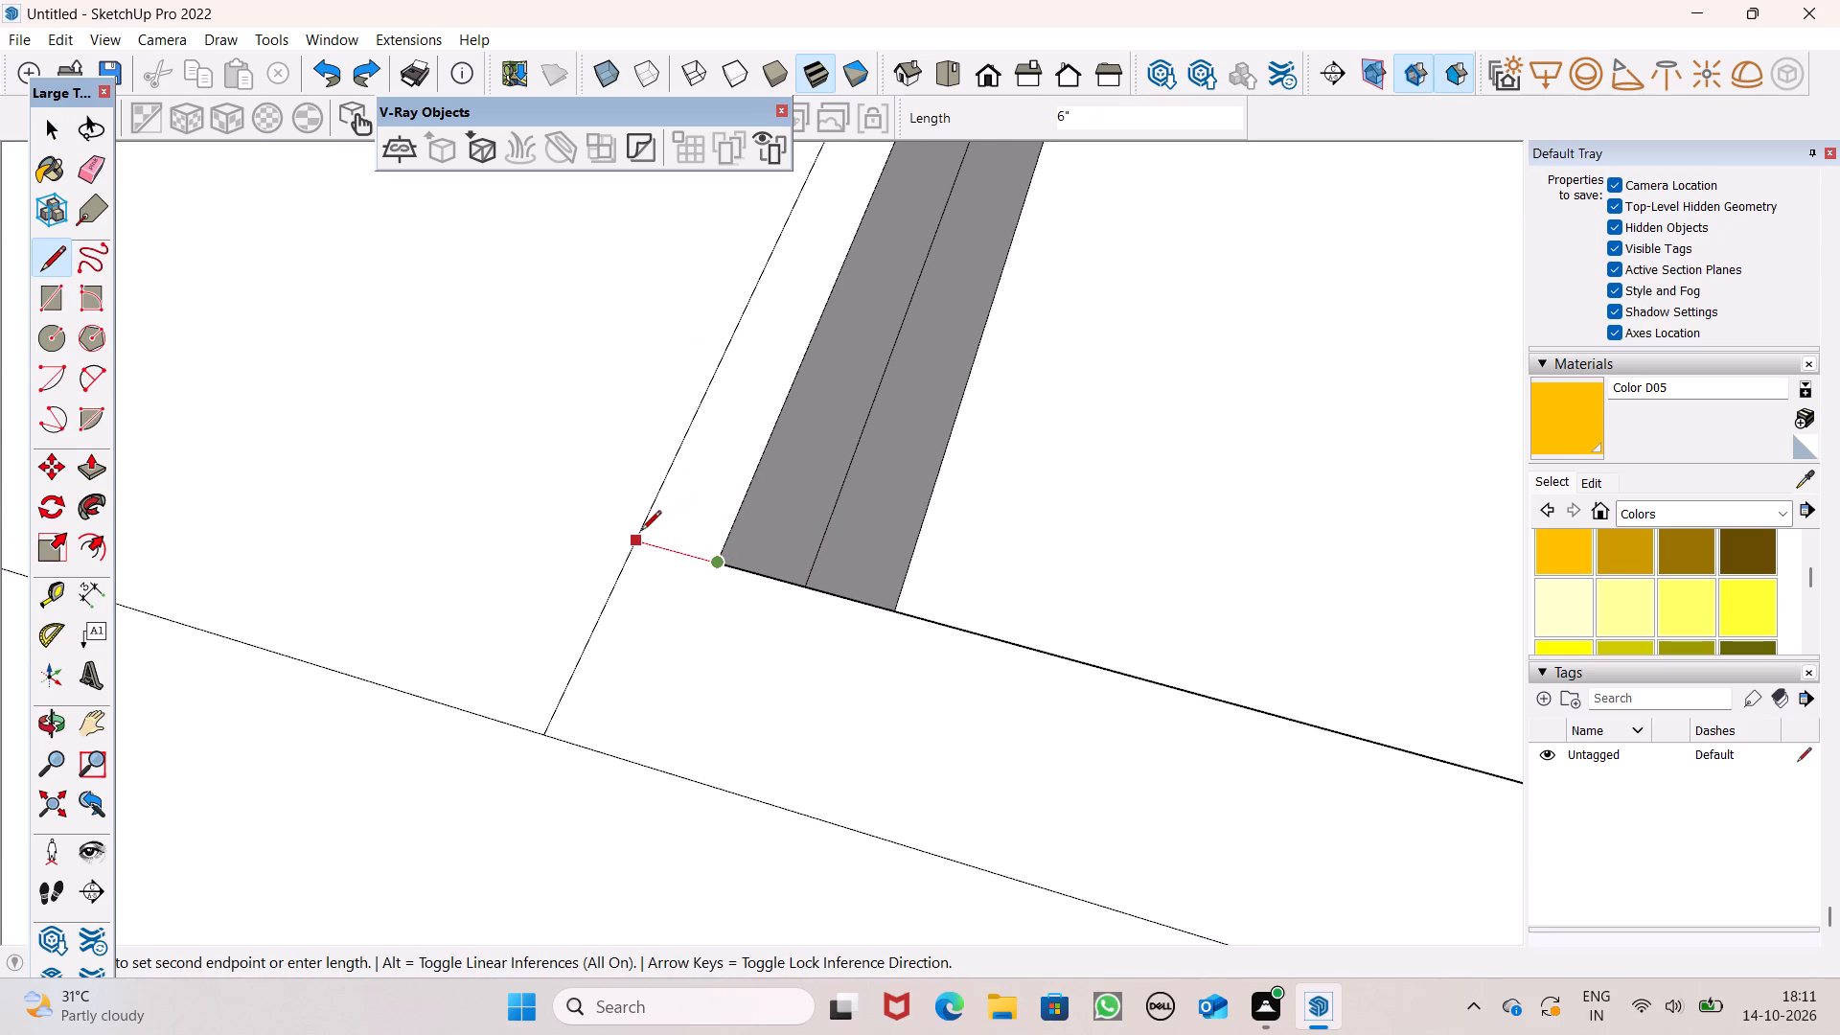
left_click(641, 532)
key("space")
key("space")
Push/Pull the outlined wall strip around the facade-side roof section up to a 10' high parapet.
scroll(654, 423, "down", 2)
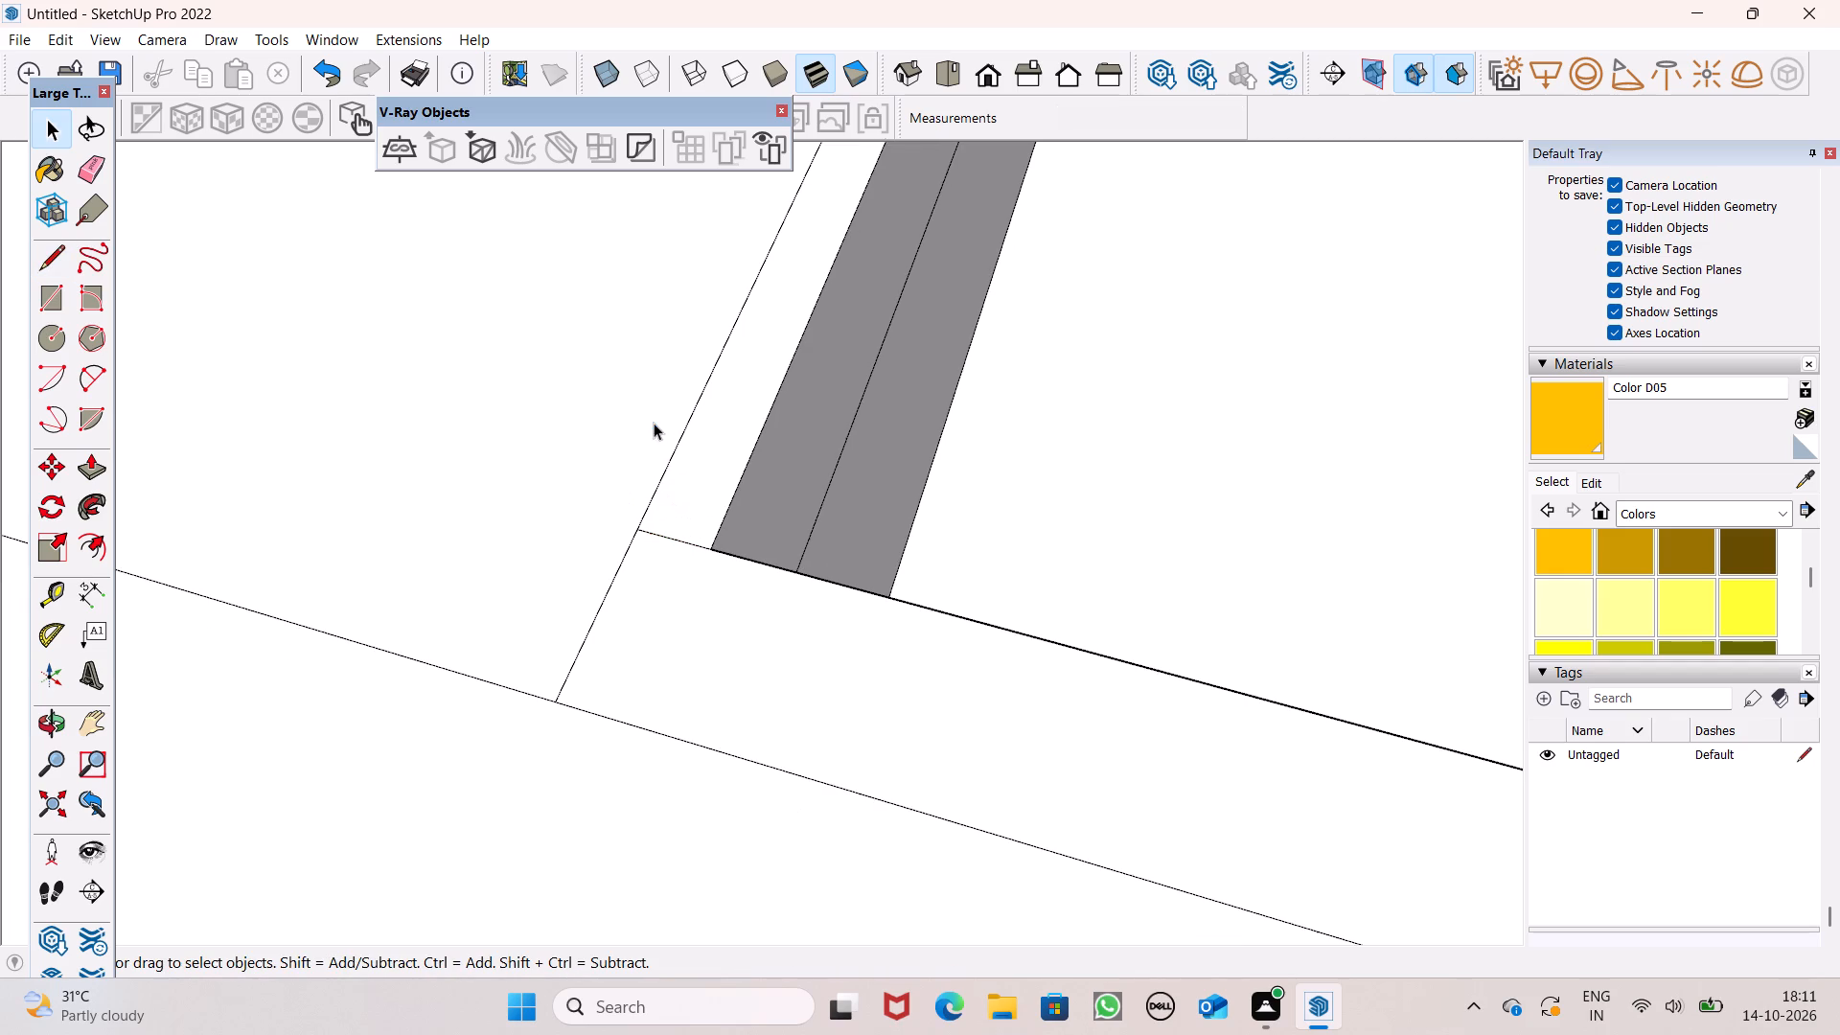
scroll(654, 411, "up", 1)
scroll(653, 397, "down", 13)
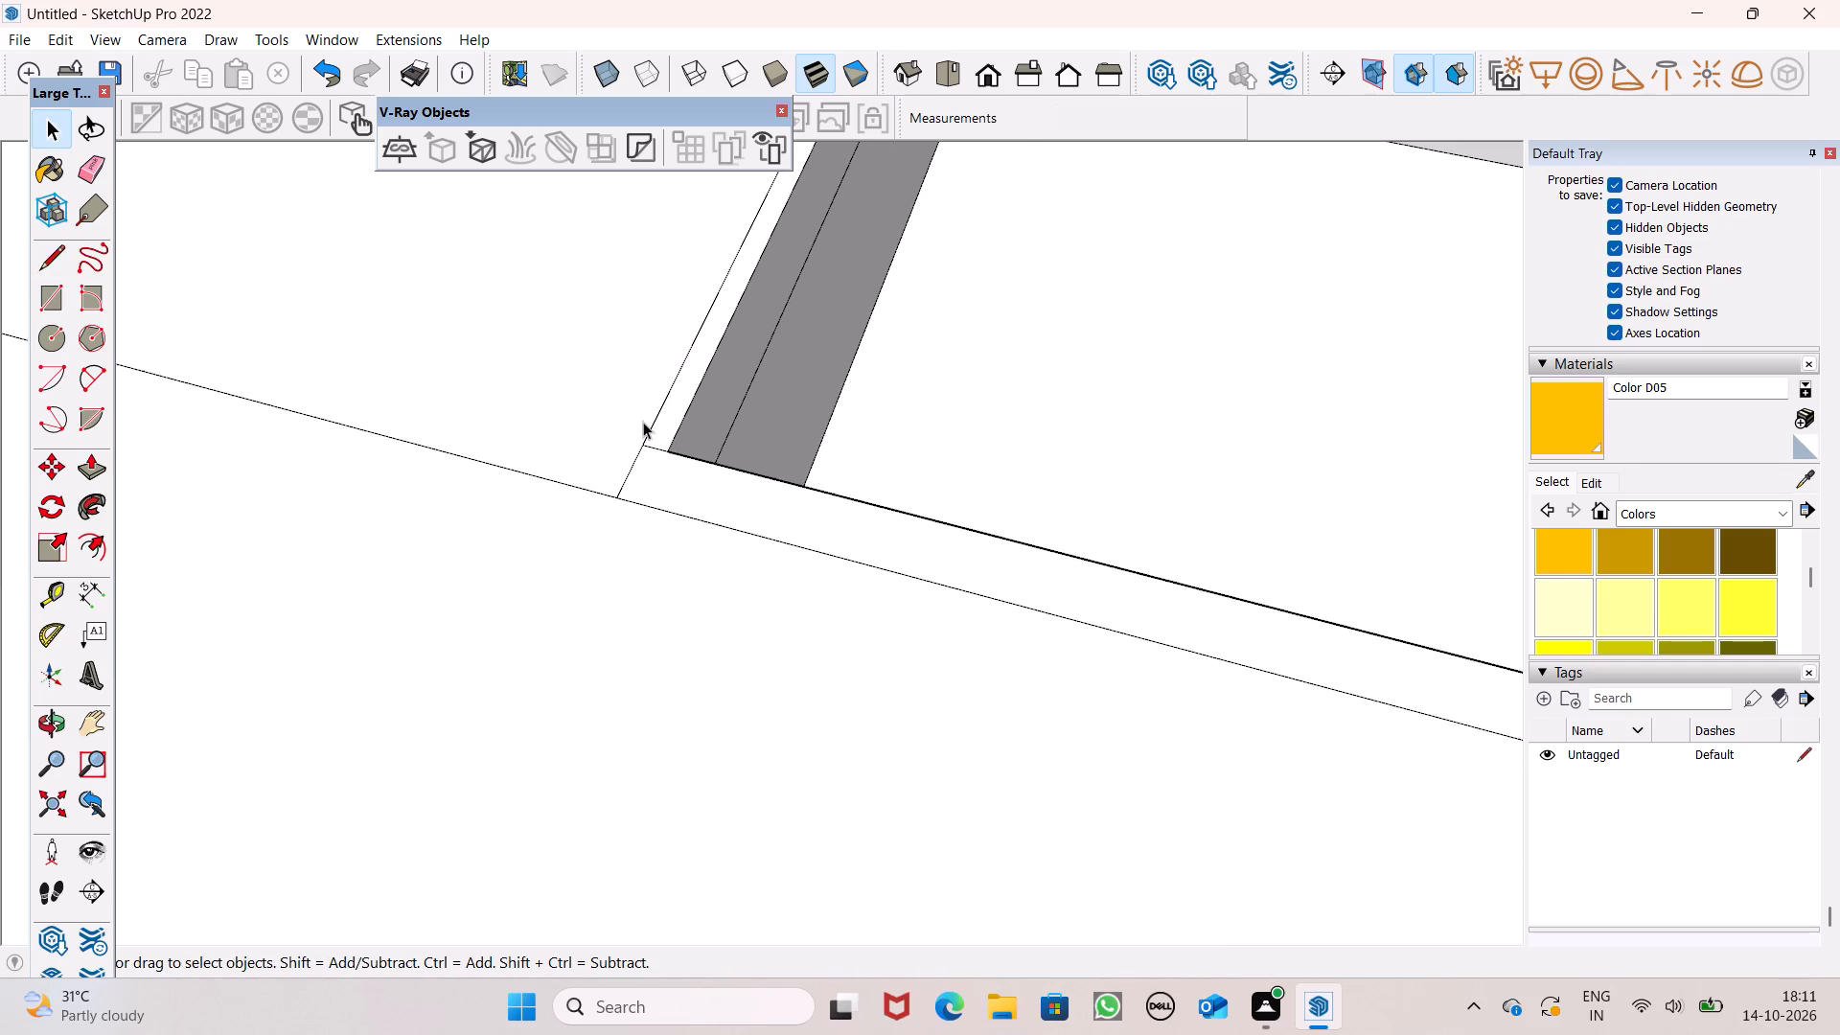
scroll(579, 270, "down", 12)
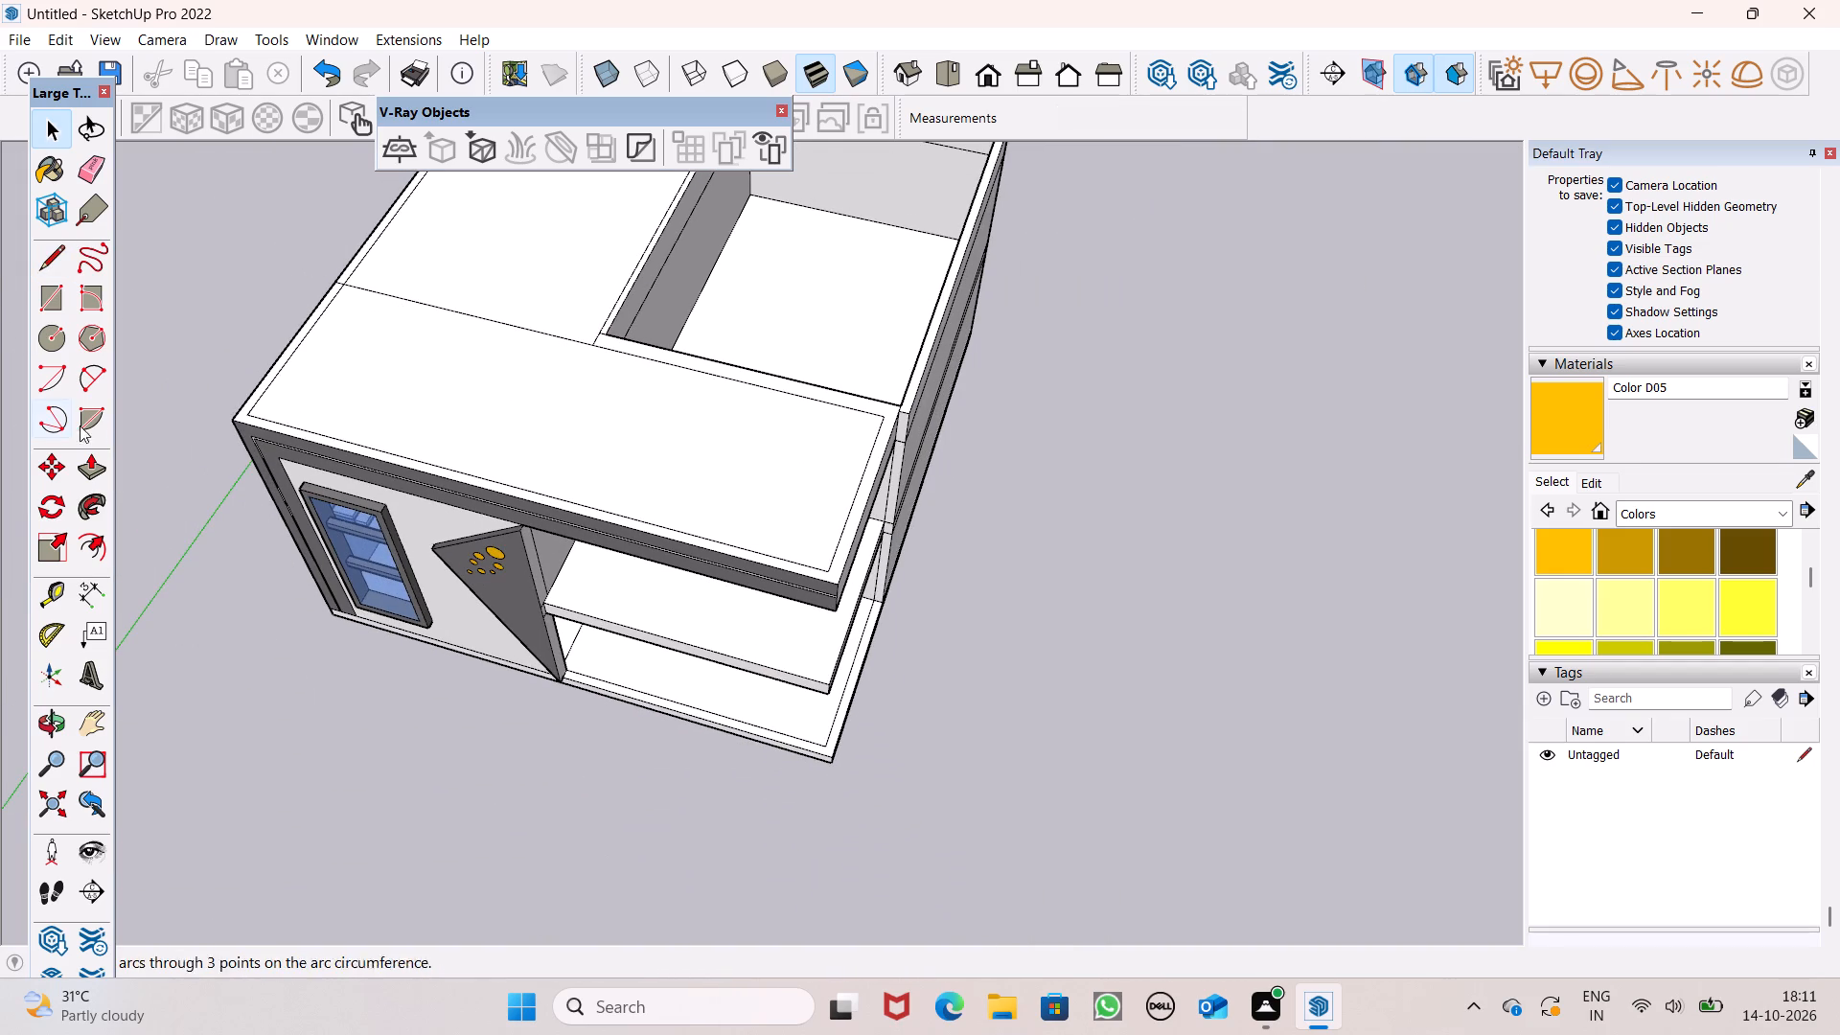
left_click(82, 459)
scroll(554, 341, "up", 5)
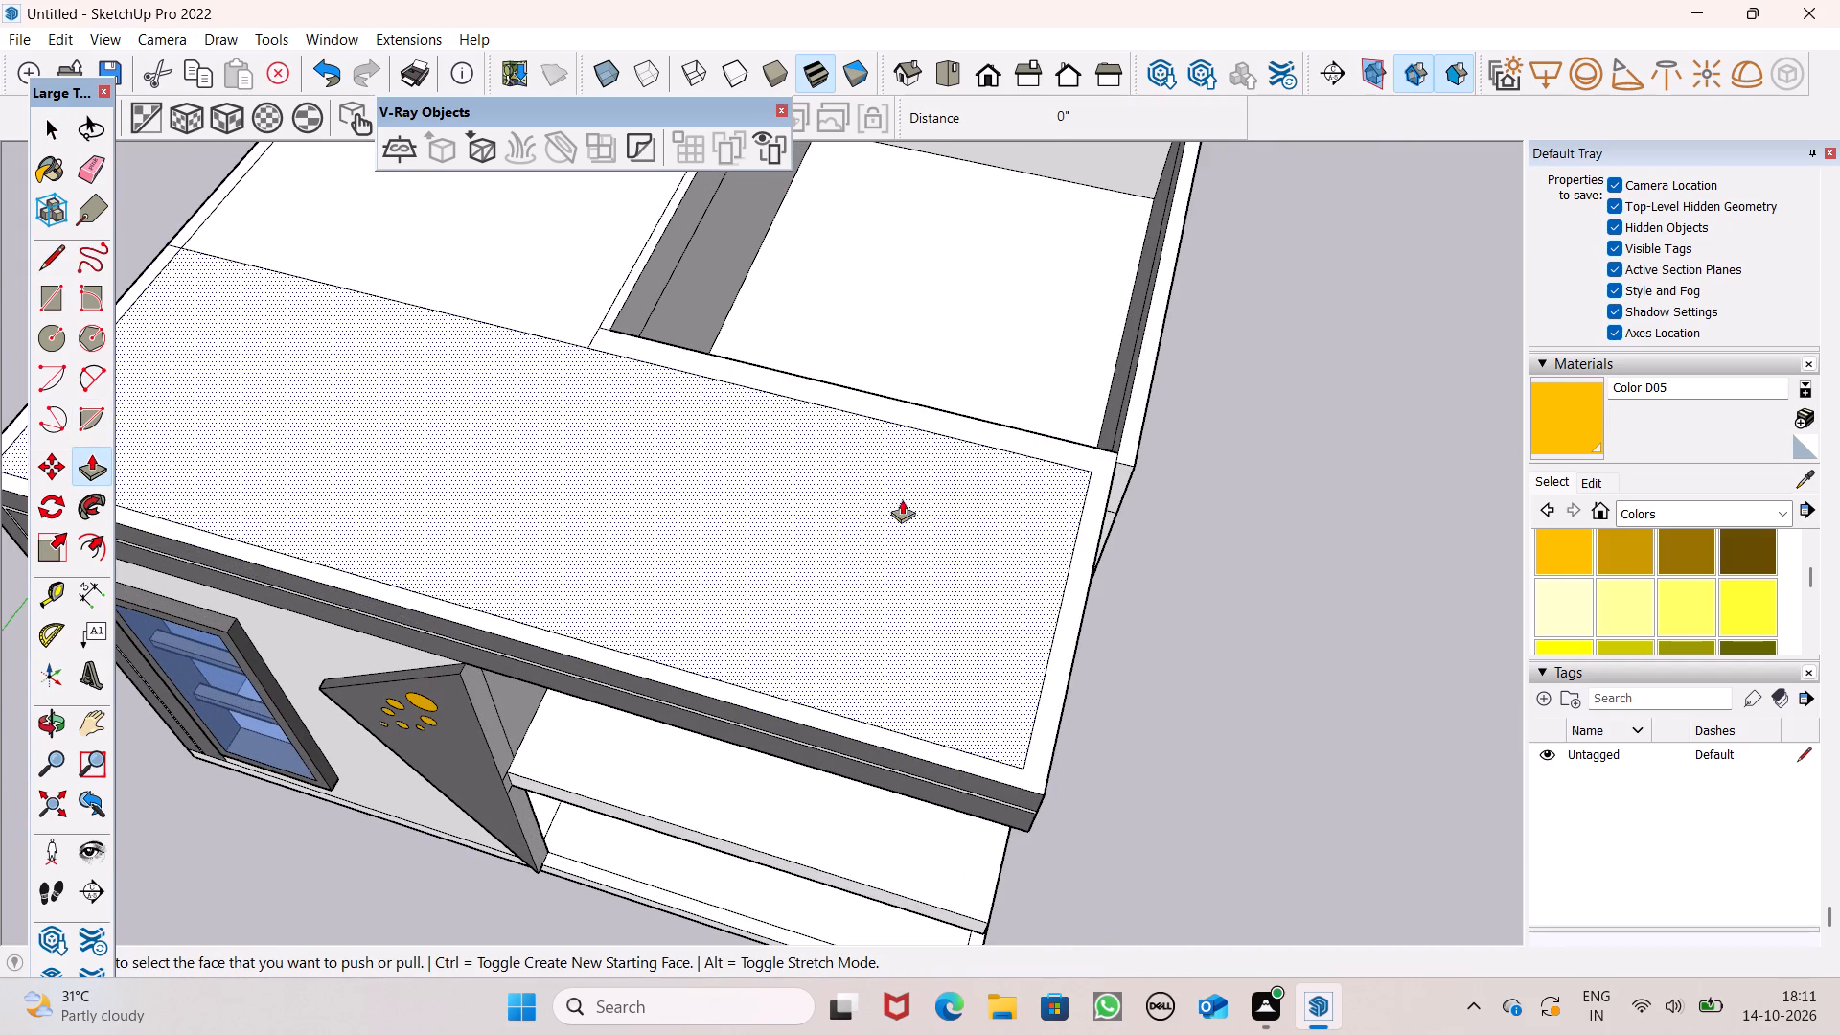
left_click_drag(1034, 755, 1010, 671)
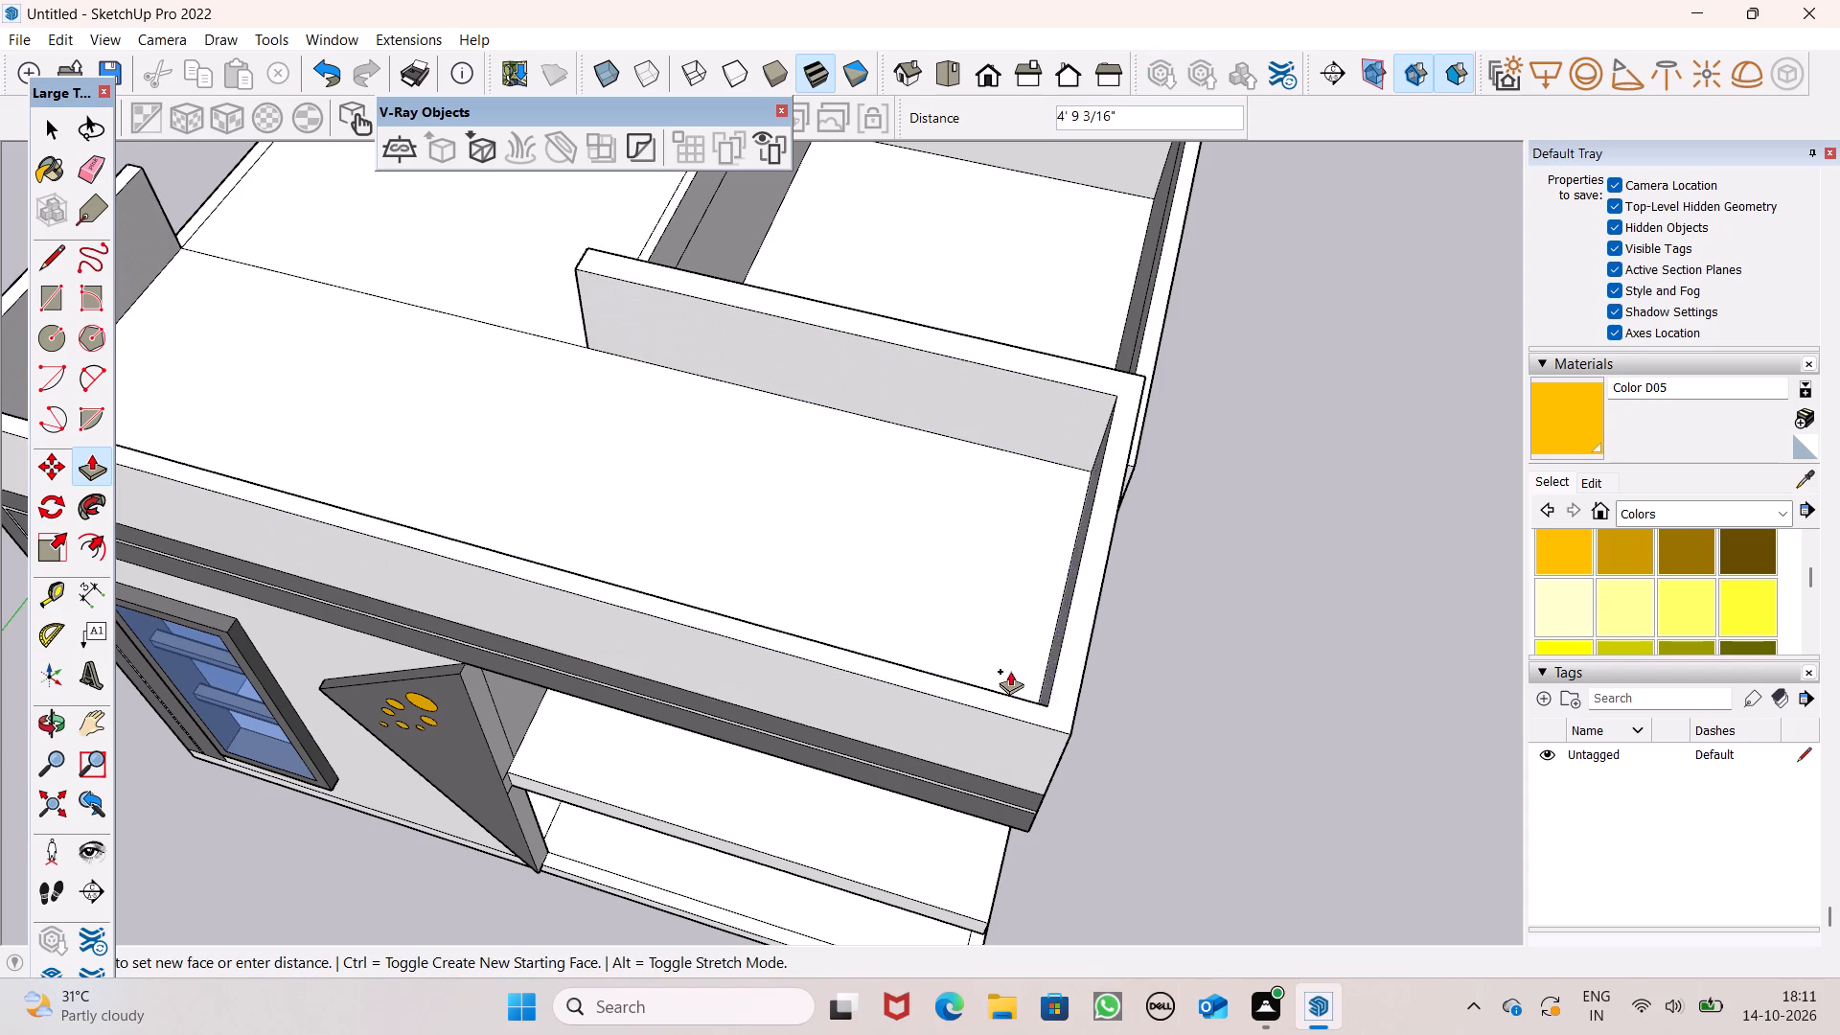
left_click_drag(1010, 671, 1010, 593)
type("10")
key("apostrophe")
key("Return")
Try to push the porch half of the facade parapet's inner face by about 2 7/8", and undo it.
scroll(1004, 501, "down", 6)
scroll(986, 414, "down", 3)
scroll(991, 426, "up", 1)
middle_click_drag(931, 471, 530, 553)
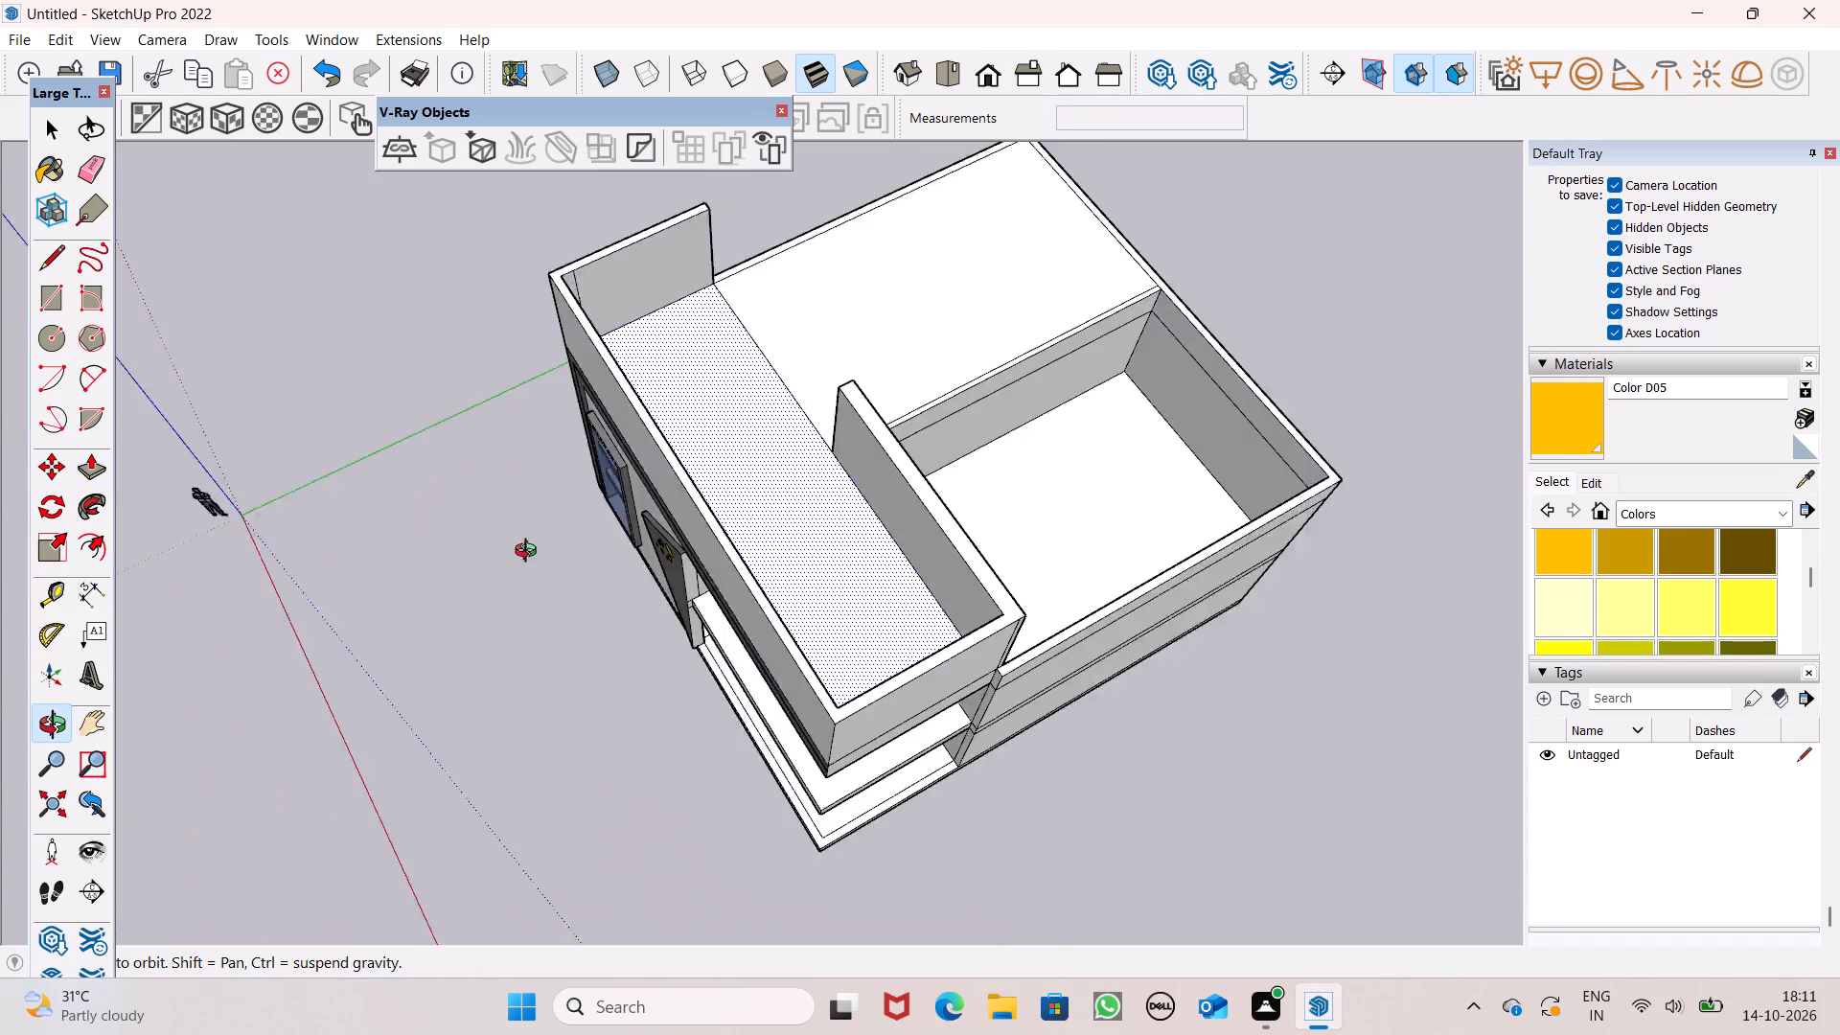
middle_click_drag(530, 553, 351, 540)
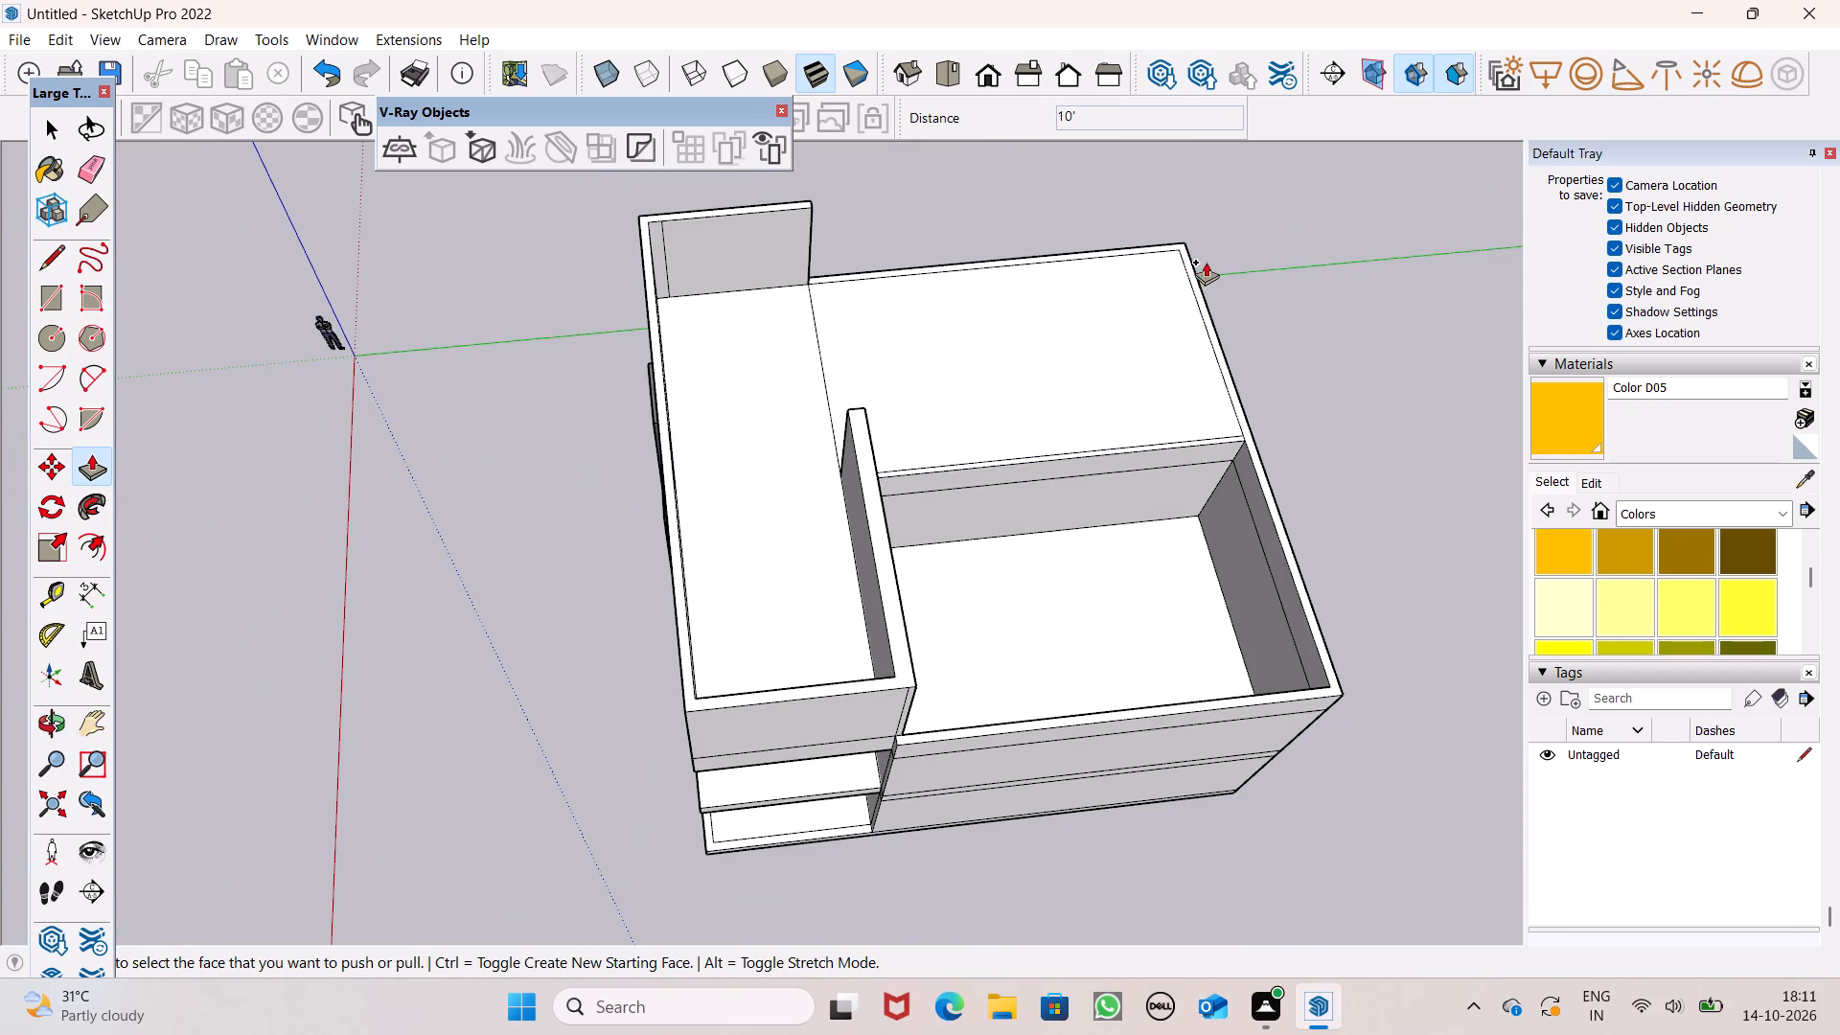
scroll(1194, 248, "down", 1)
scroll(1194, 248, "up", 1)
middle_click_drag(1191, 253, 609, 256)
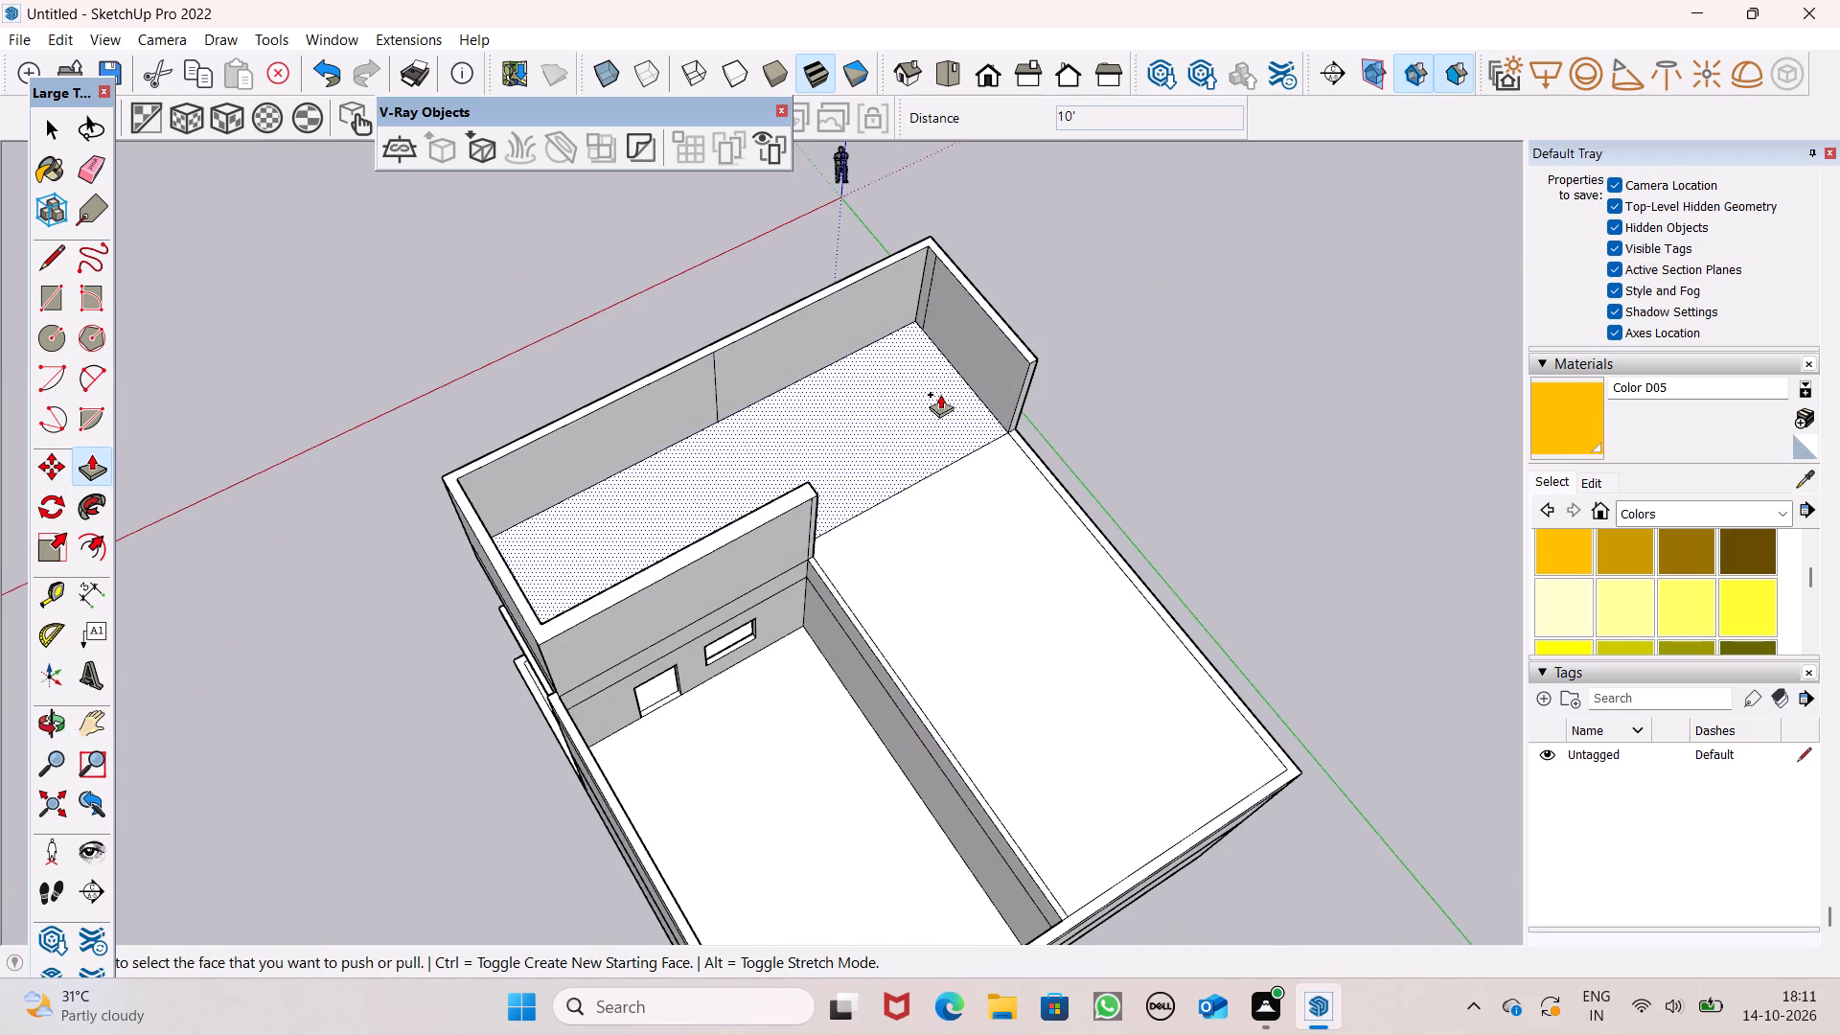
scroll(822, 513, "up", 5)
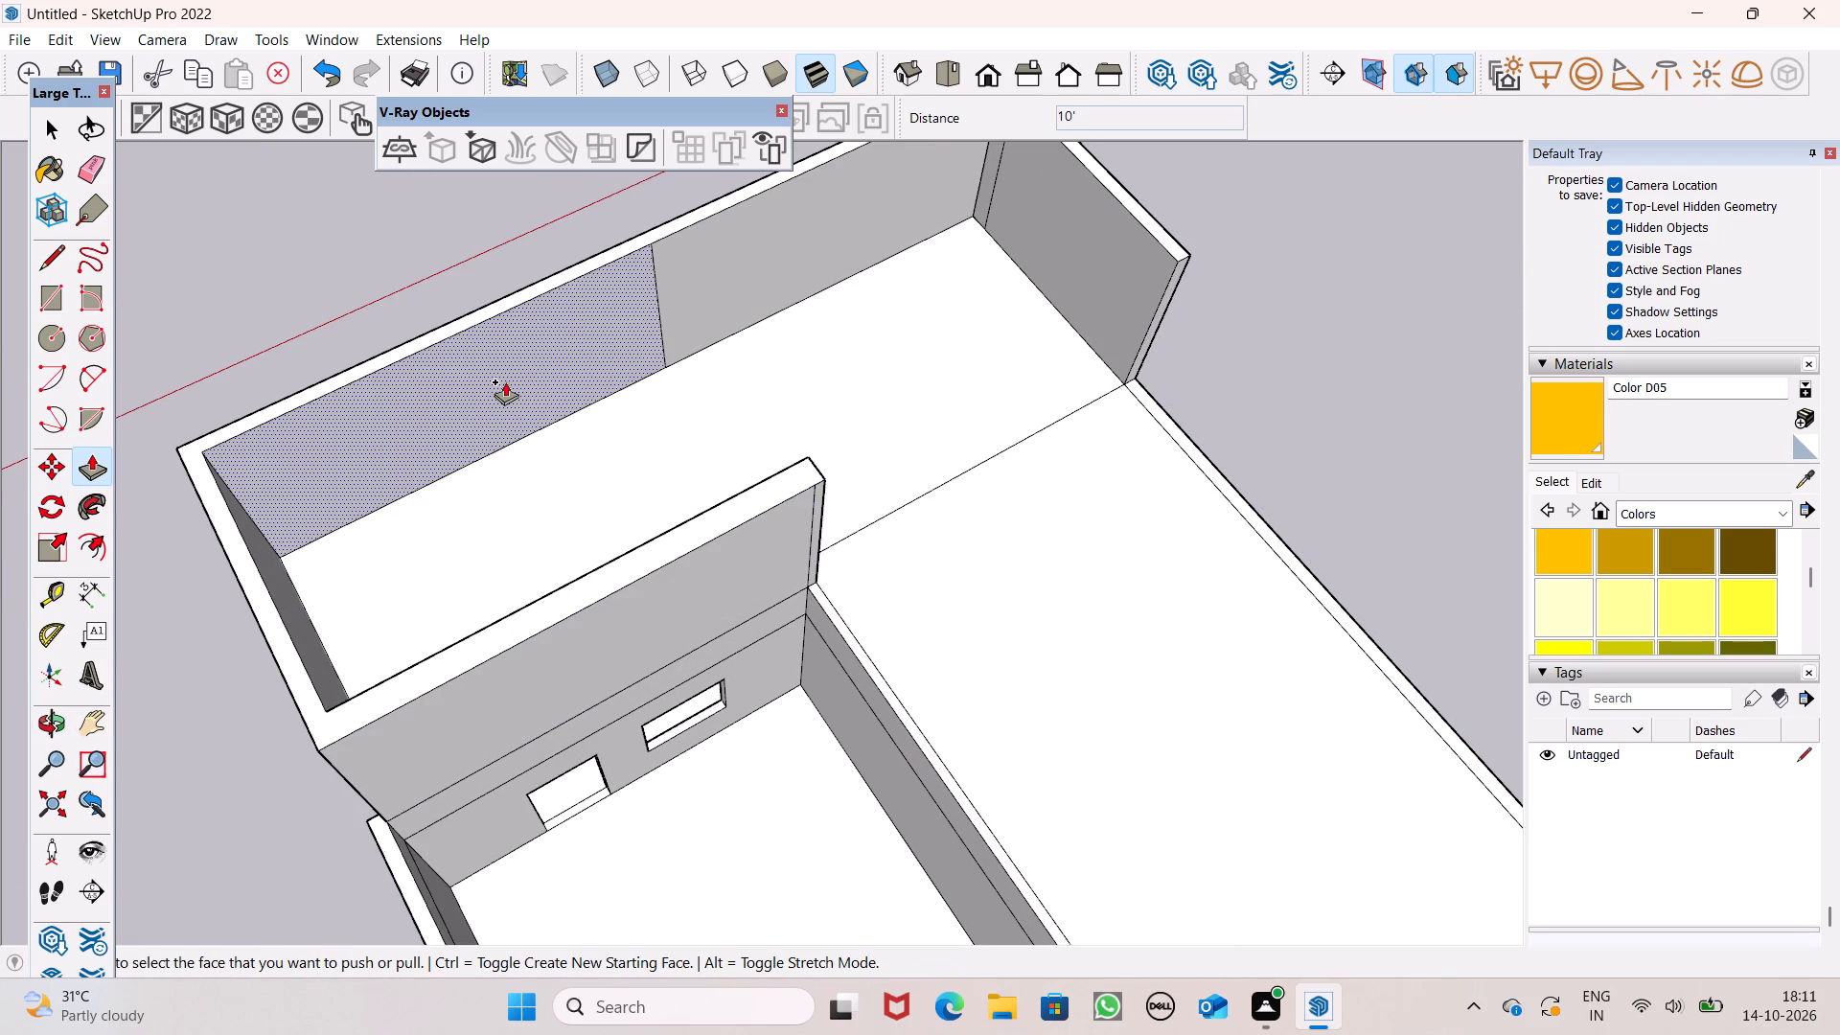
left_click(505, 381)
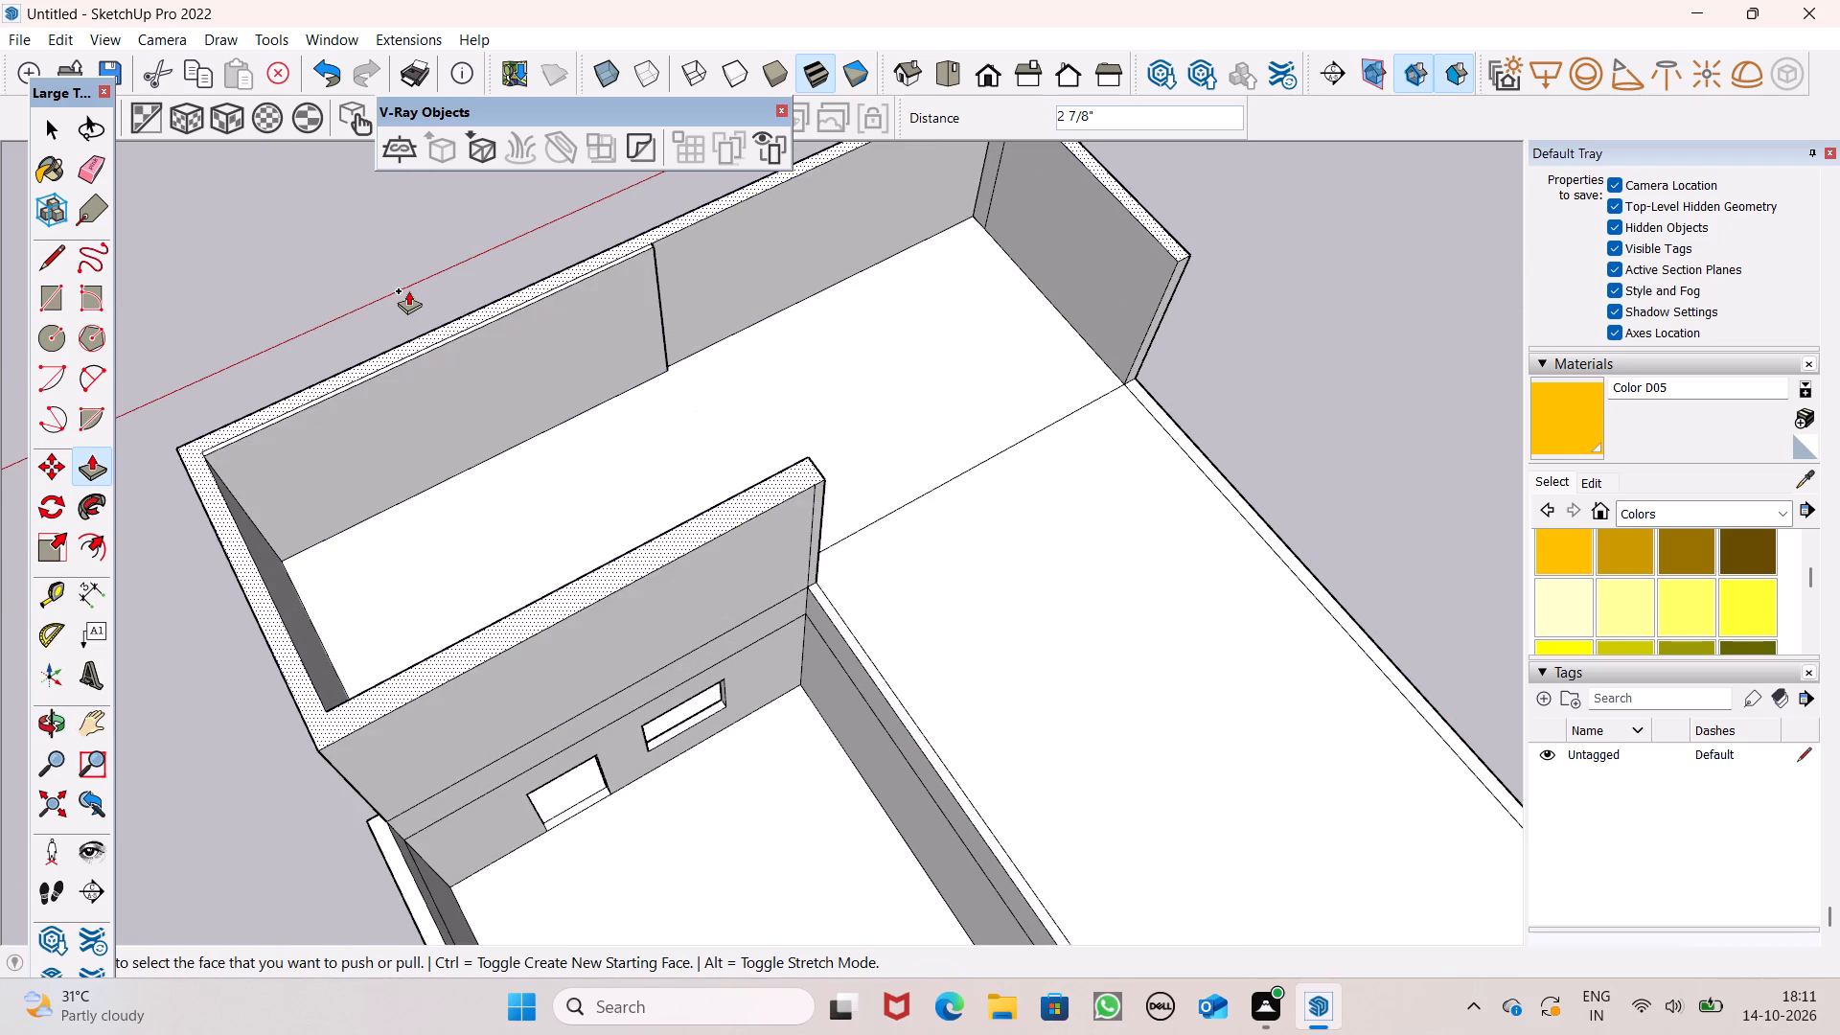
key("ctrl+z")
Erase the stray vertical edges on the inner faces of the facade parapet and the stair-window-end parapet.
left_click(103, 159)
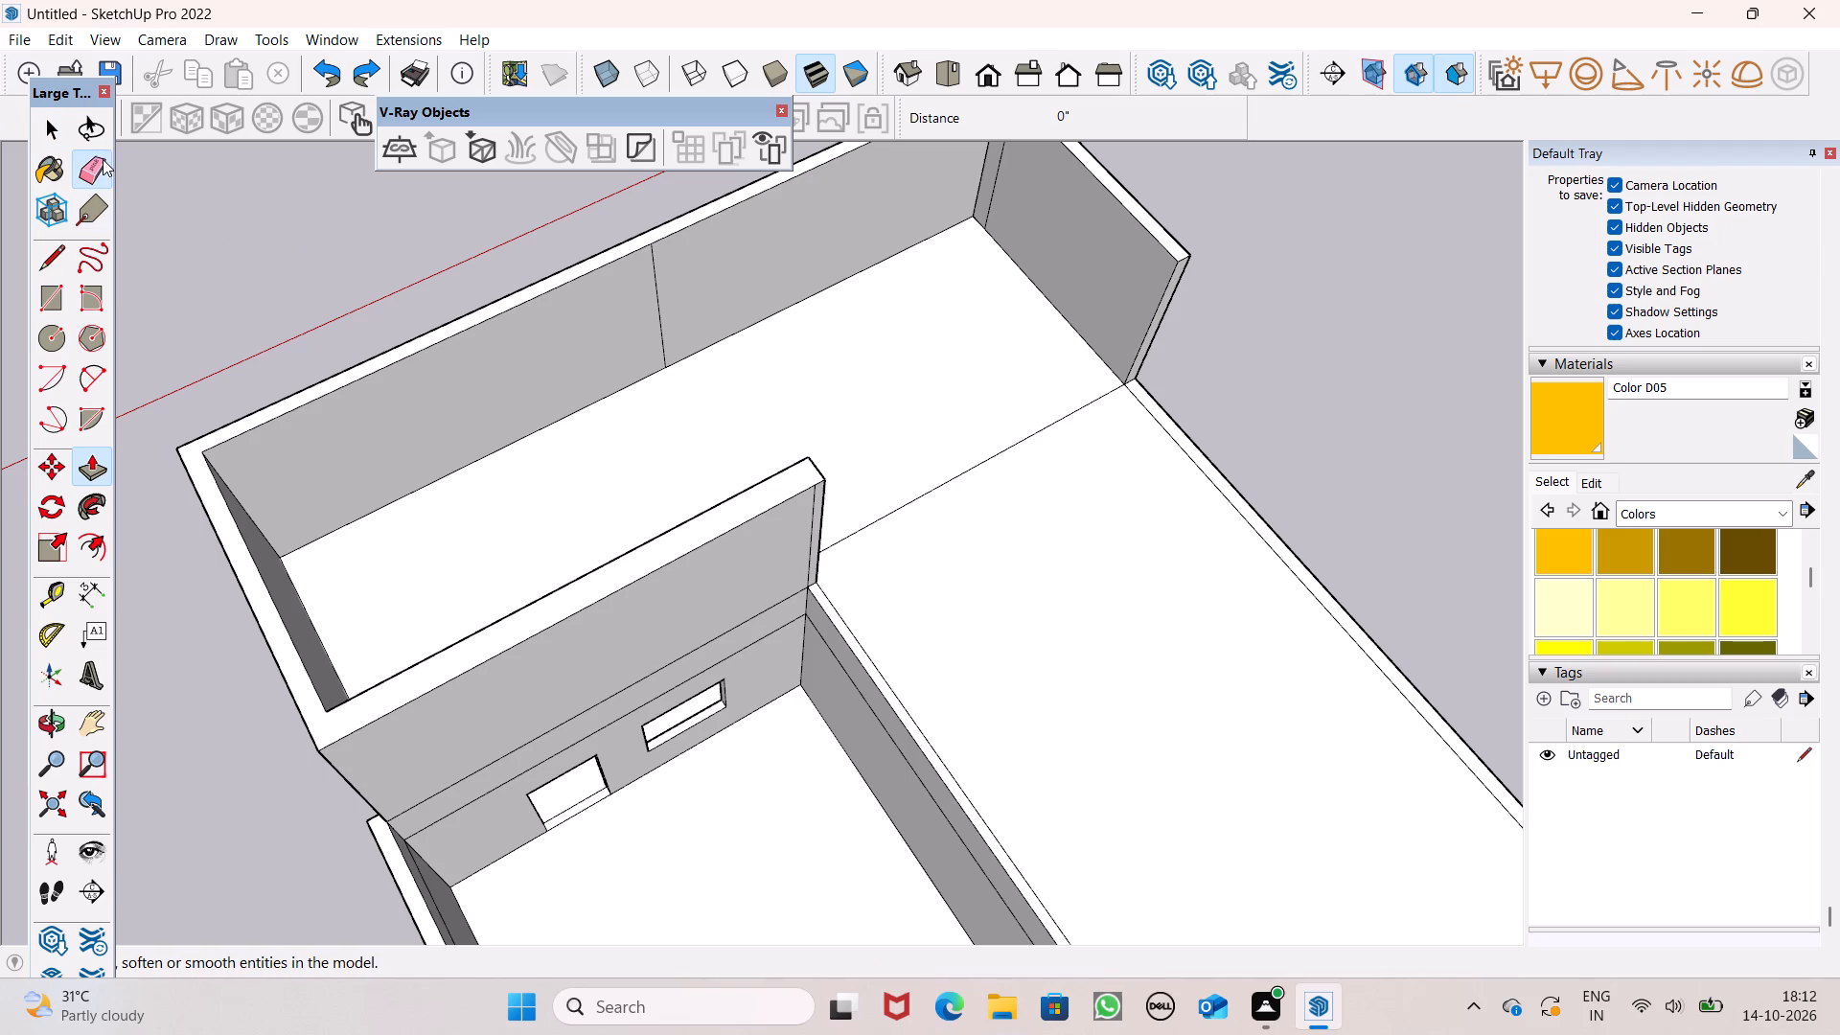
left_click_drag(661, 275, 642, 291)
scroll(783, 366, "down", 8)
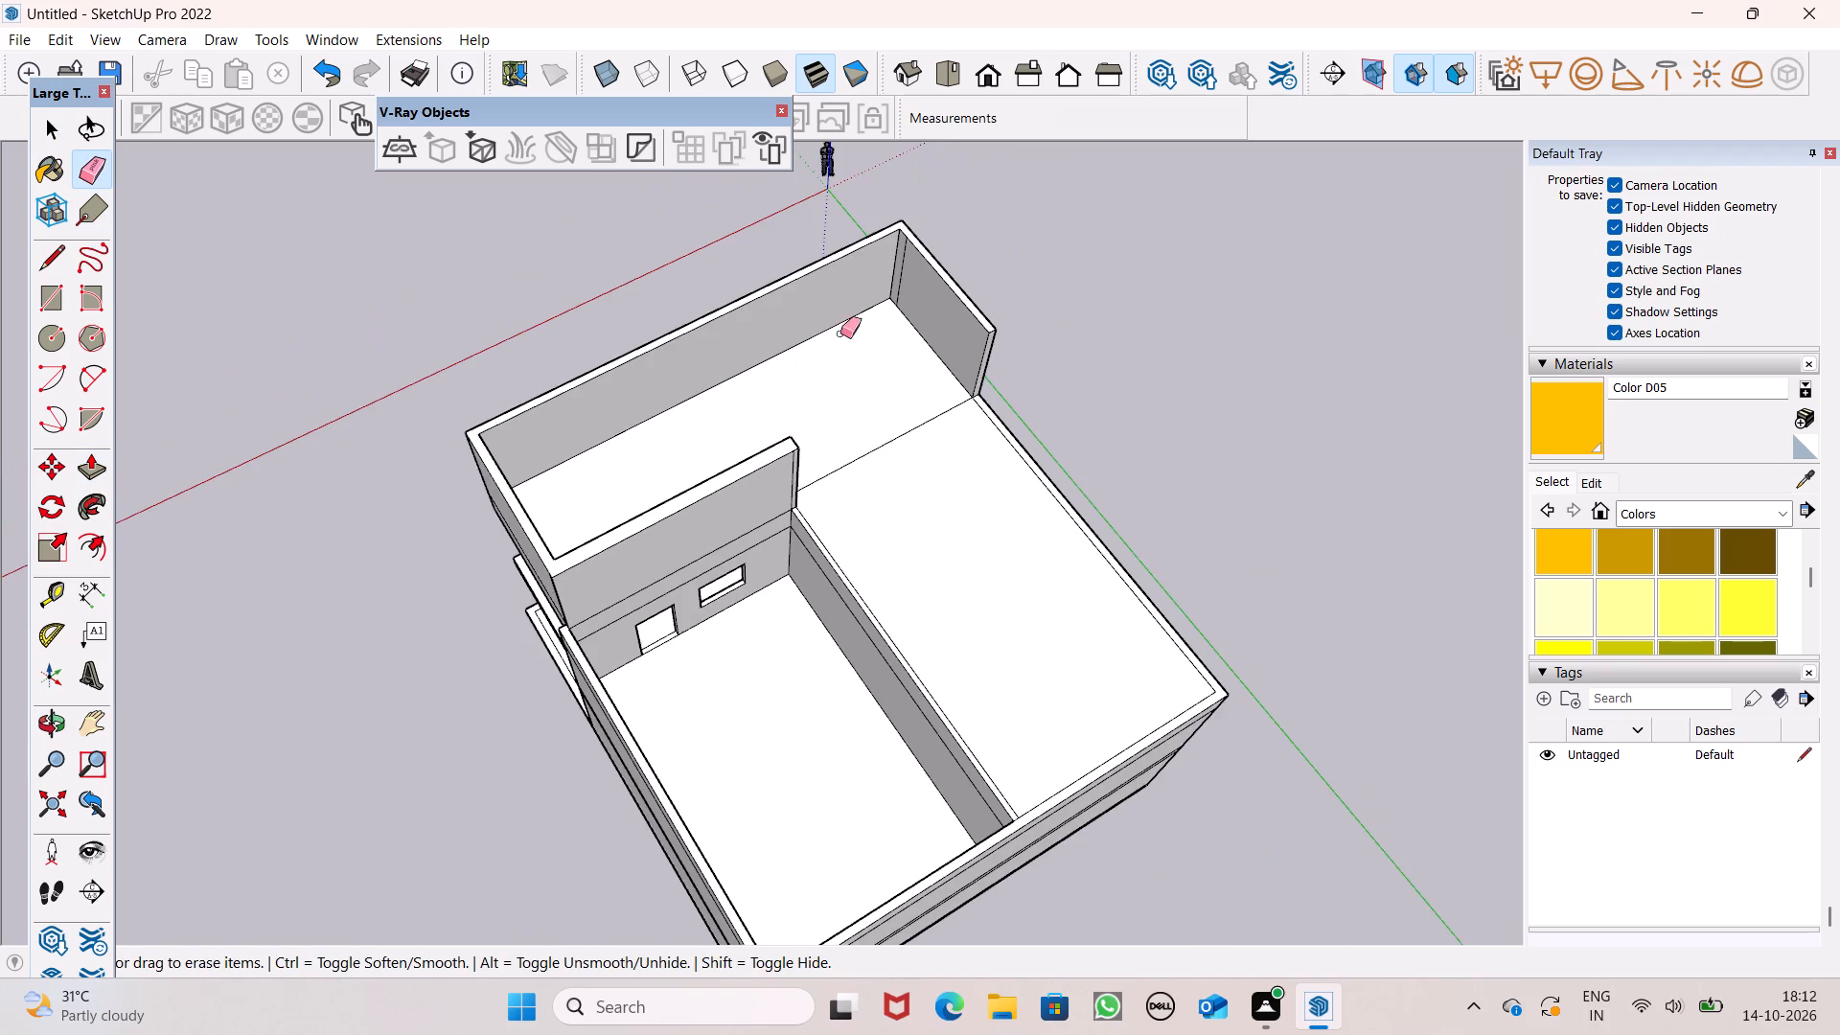
scroll(875, 211, "up", 6)
scroll(913, 328, "up", 2)
scroll(913, 328, "down", 1)
scroll(895, 342, "up", 1)
scroll(895, 342, "down", 1)
scroll(895, 342, "up", 3)
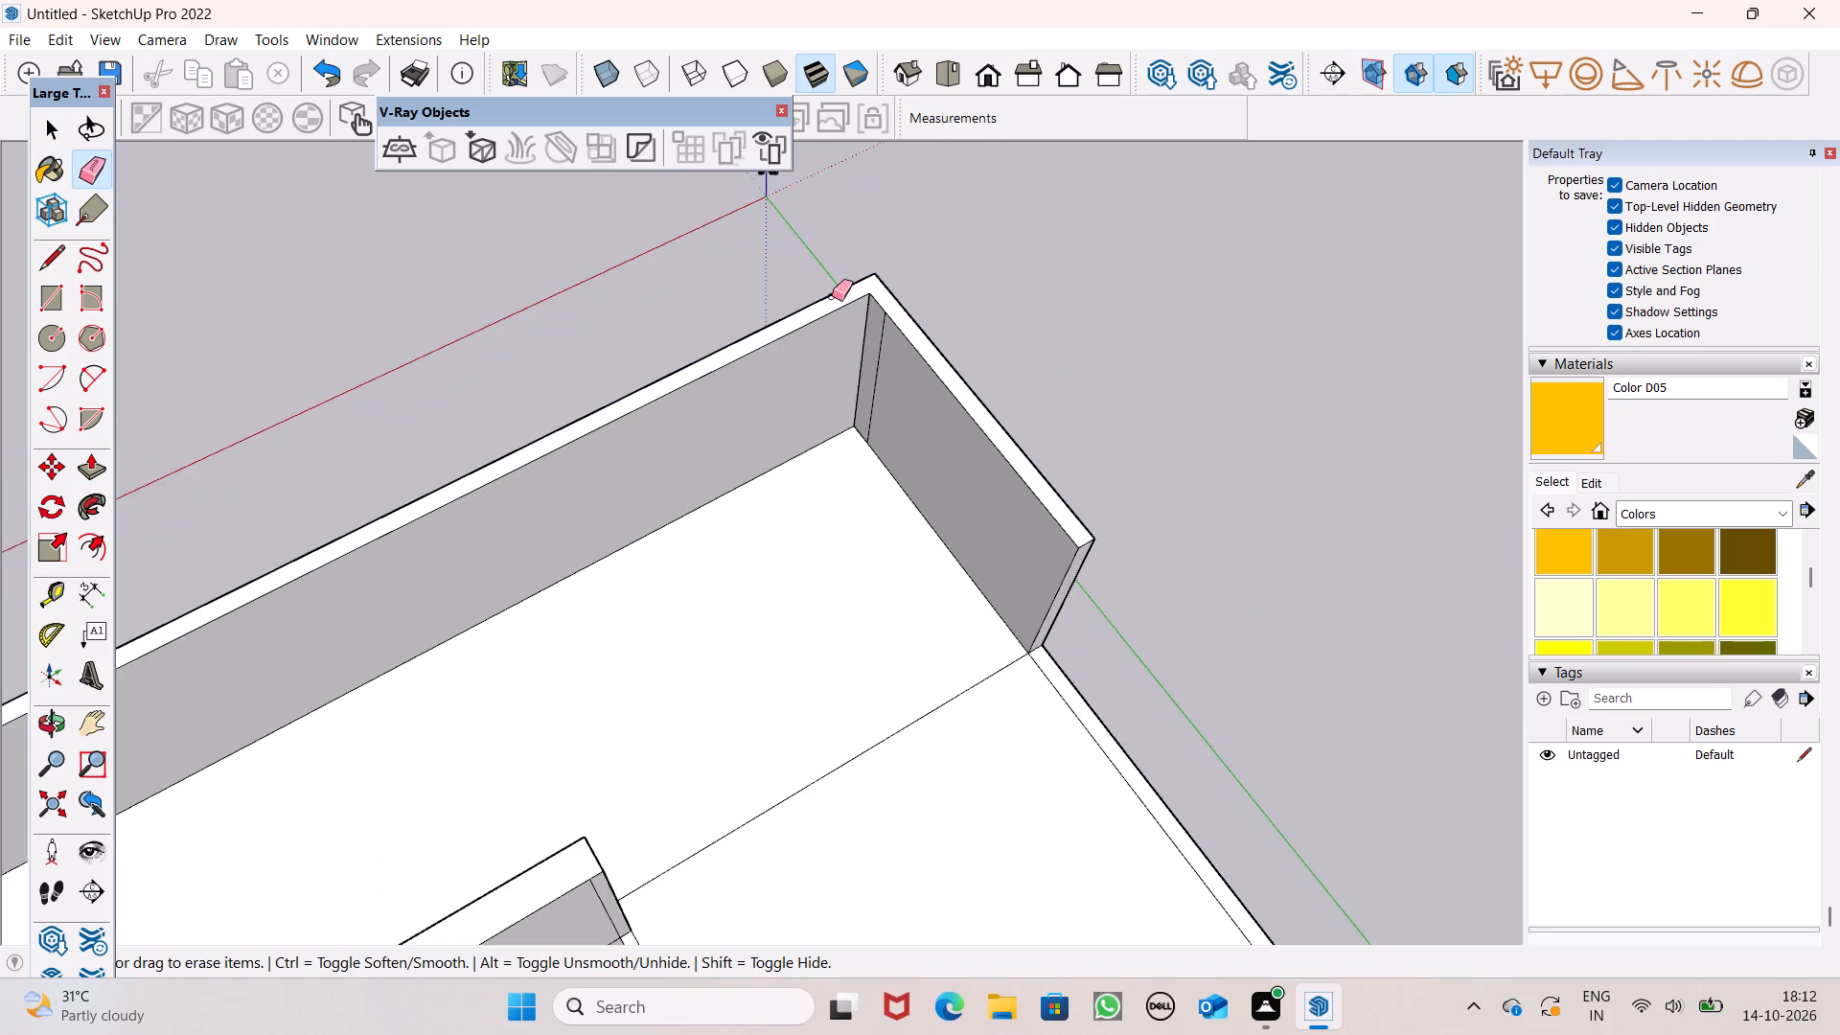
scroll(832, 296, "up", 7)
left_click(931, 401)
Thicken the stair-window-end parapet by pulling its inner face about 2' 7 5/8" into the roof.
scroll(946, 218, "down", 4)
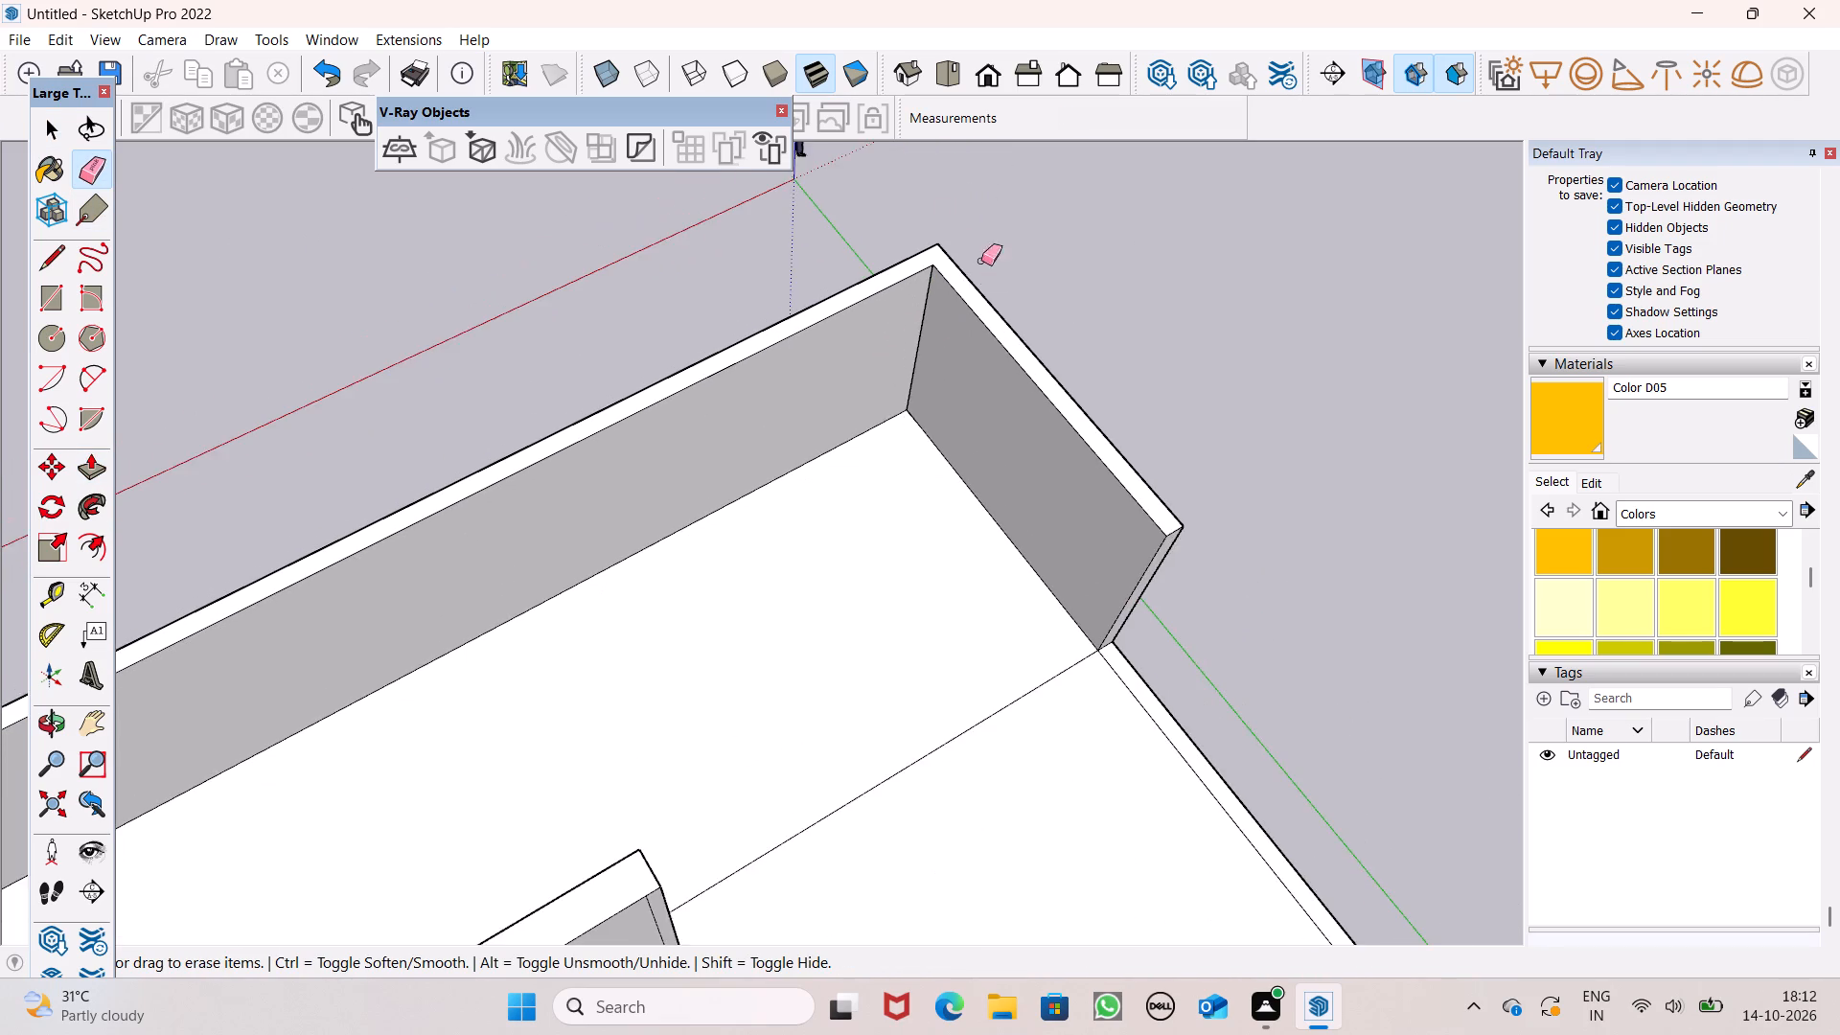
scroll(981, 261, "down", 2)
left_click(92, 477)
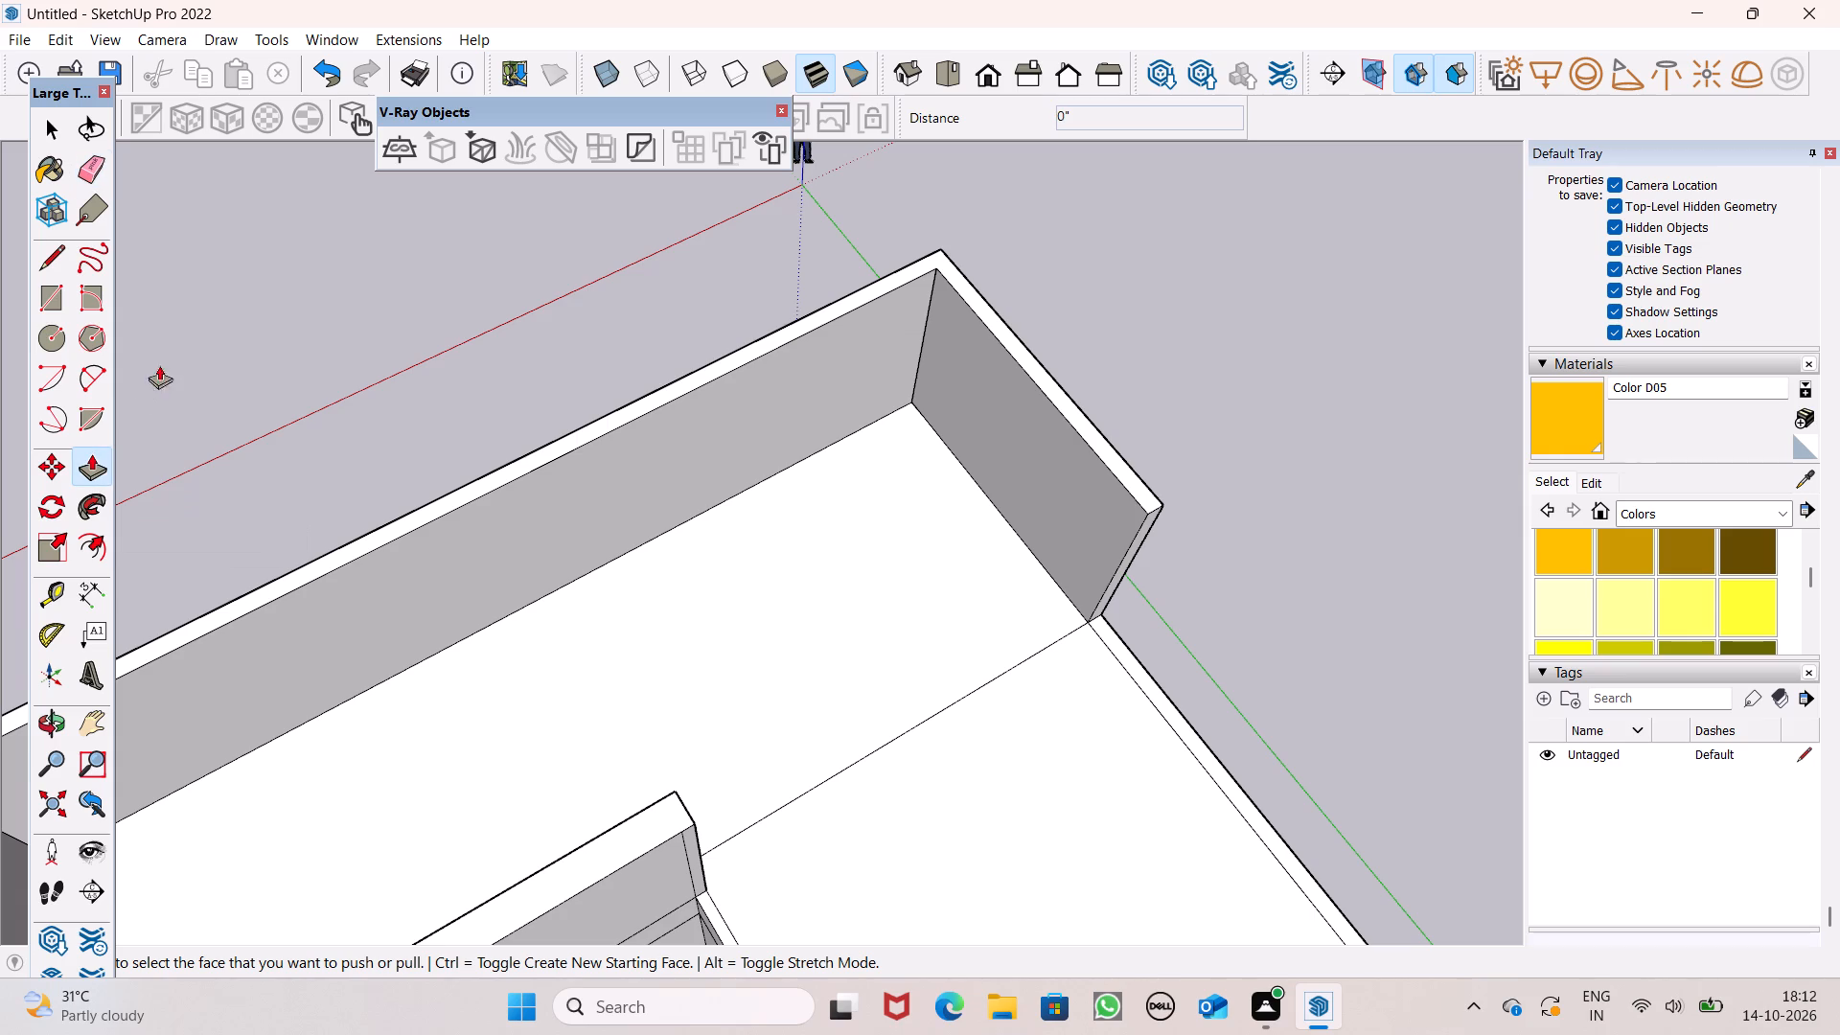
left_click_drag(978, 447, 937, 500)
left_click_drag(1010, 414, 969, 459)
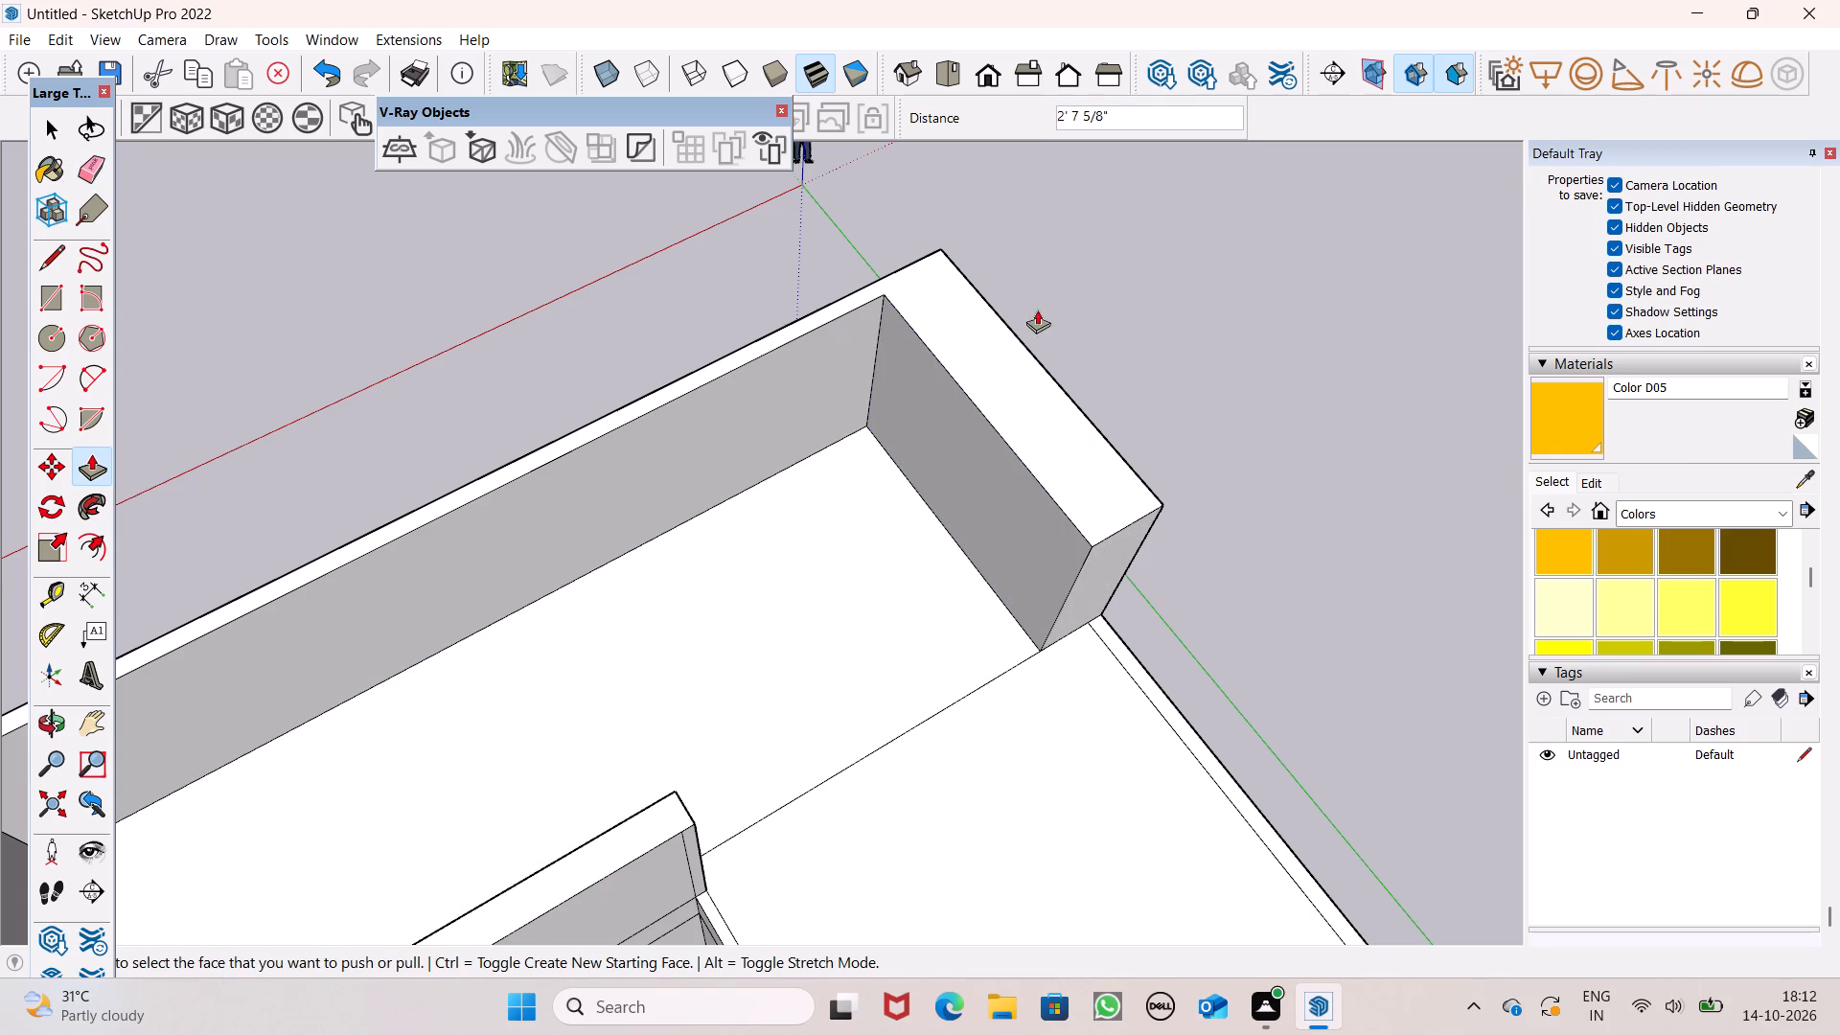
Thicken the porch-end parapet by pulling its inner face about 3' 11 3/8" into the roof.
scroll(1038, 309, "down", 2)
scroll(1038, 309, "up", 1)
scroll(1051, 305, "down", 4)
middle_click_drag(989, 495, 501, 584)
scroll(404, 423, "up", 5)
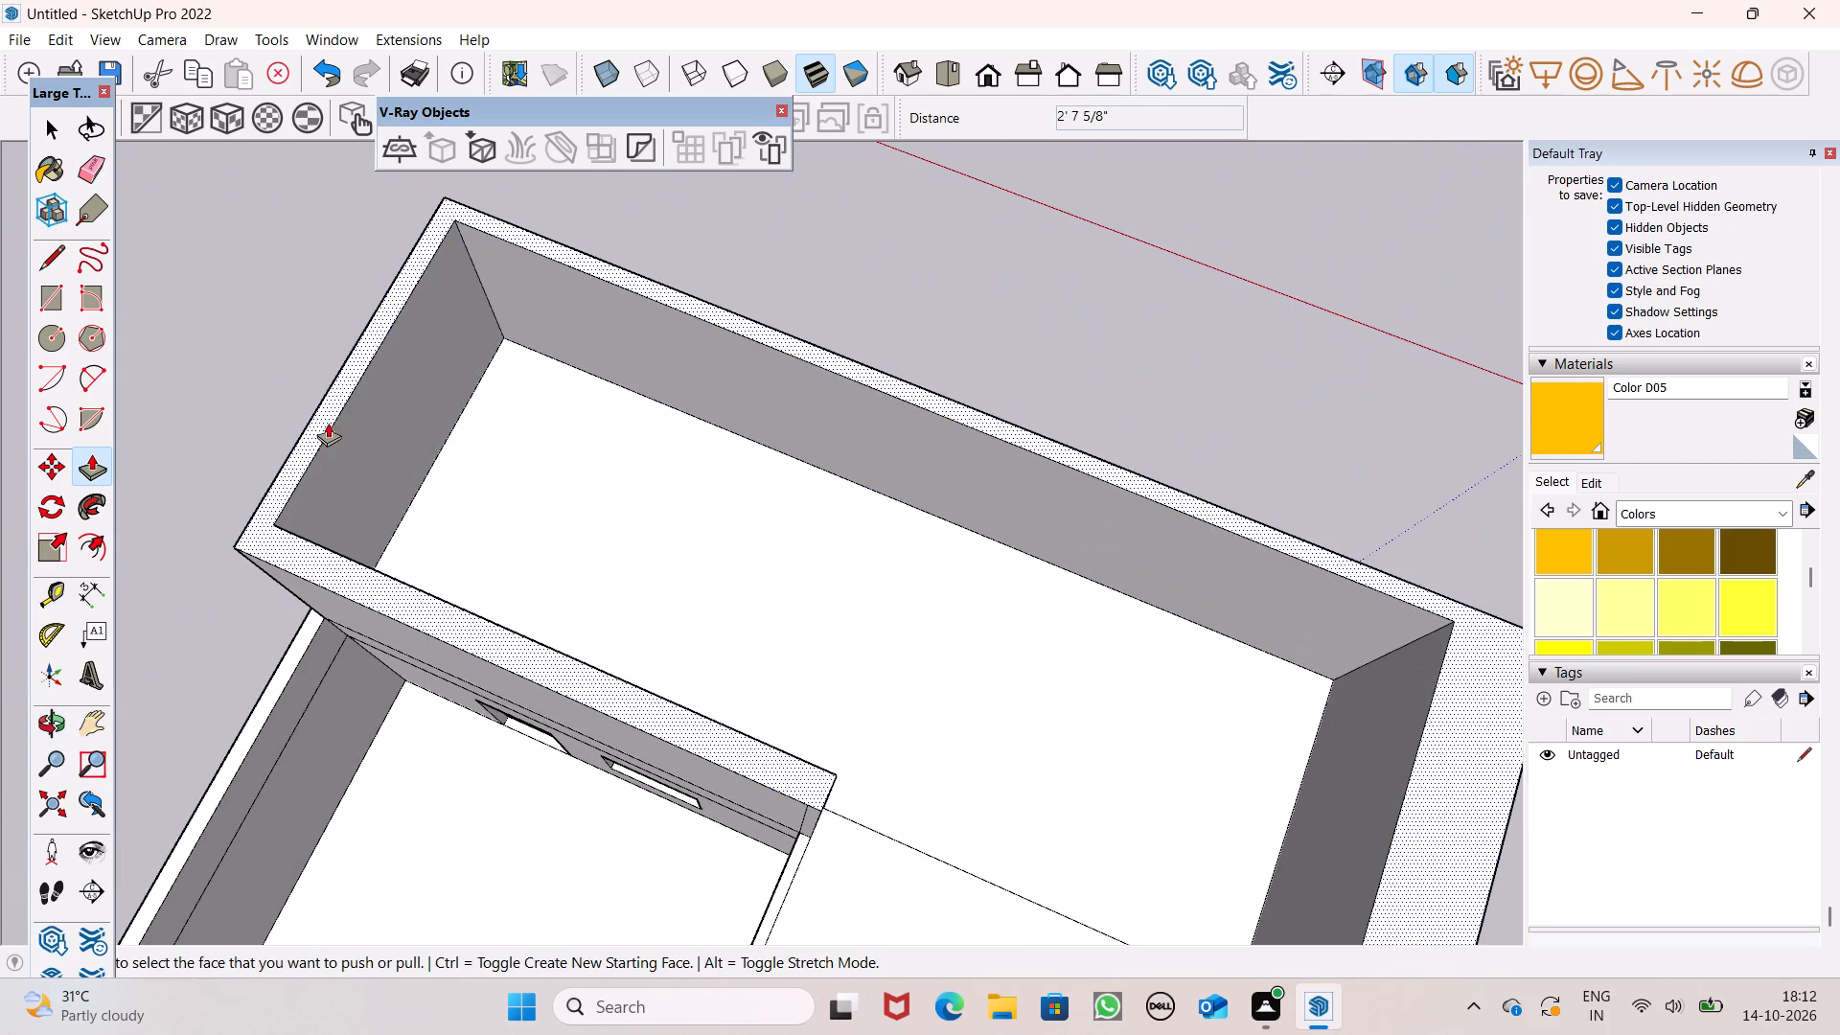
left_click_drag(360, 449, 452, 484)
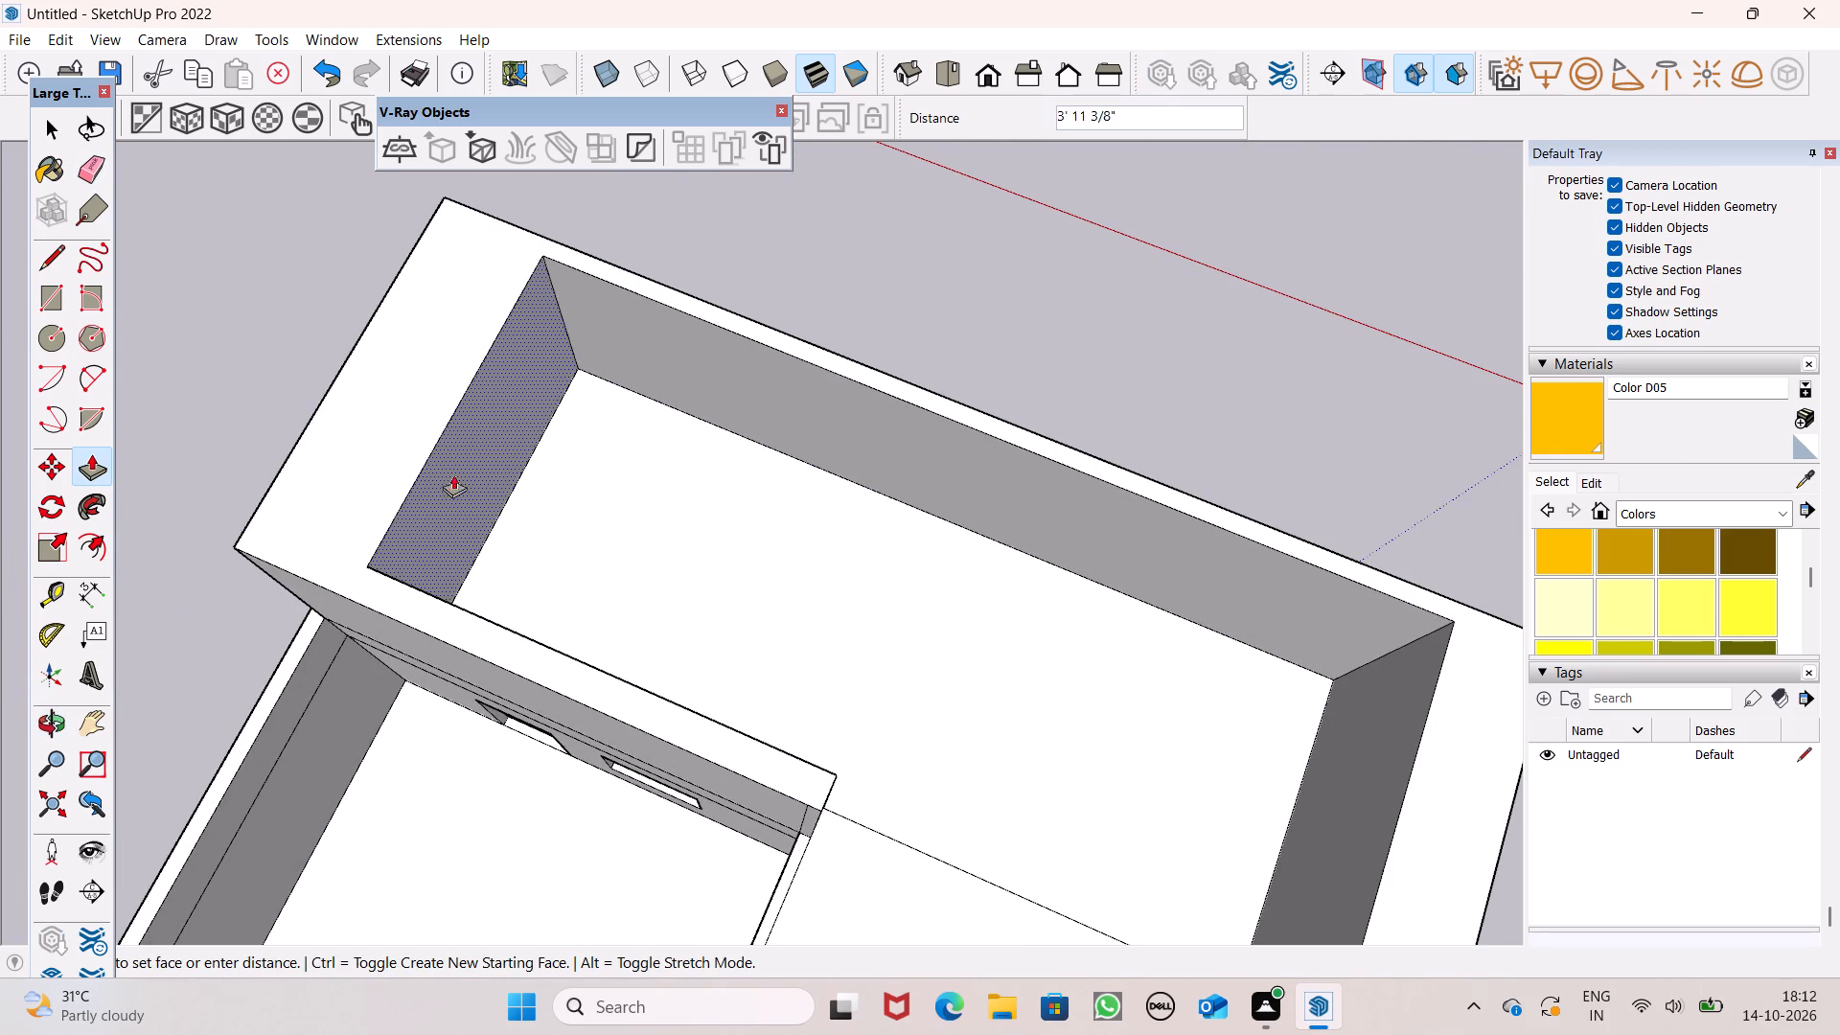
Thicken the facade parapet by pulling its long inner face about 2' 1" into the roof.
scroll(796, 303, "down", 2)
left_click_drag(814, 374, 808, 417)
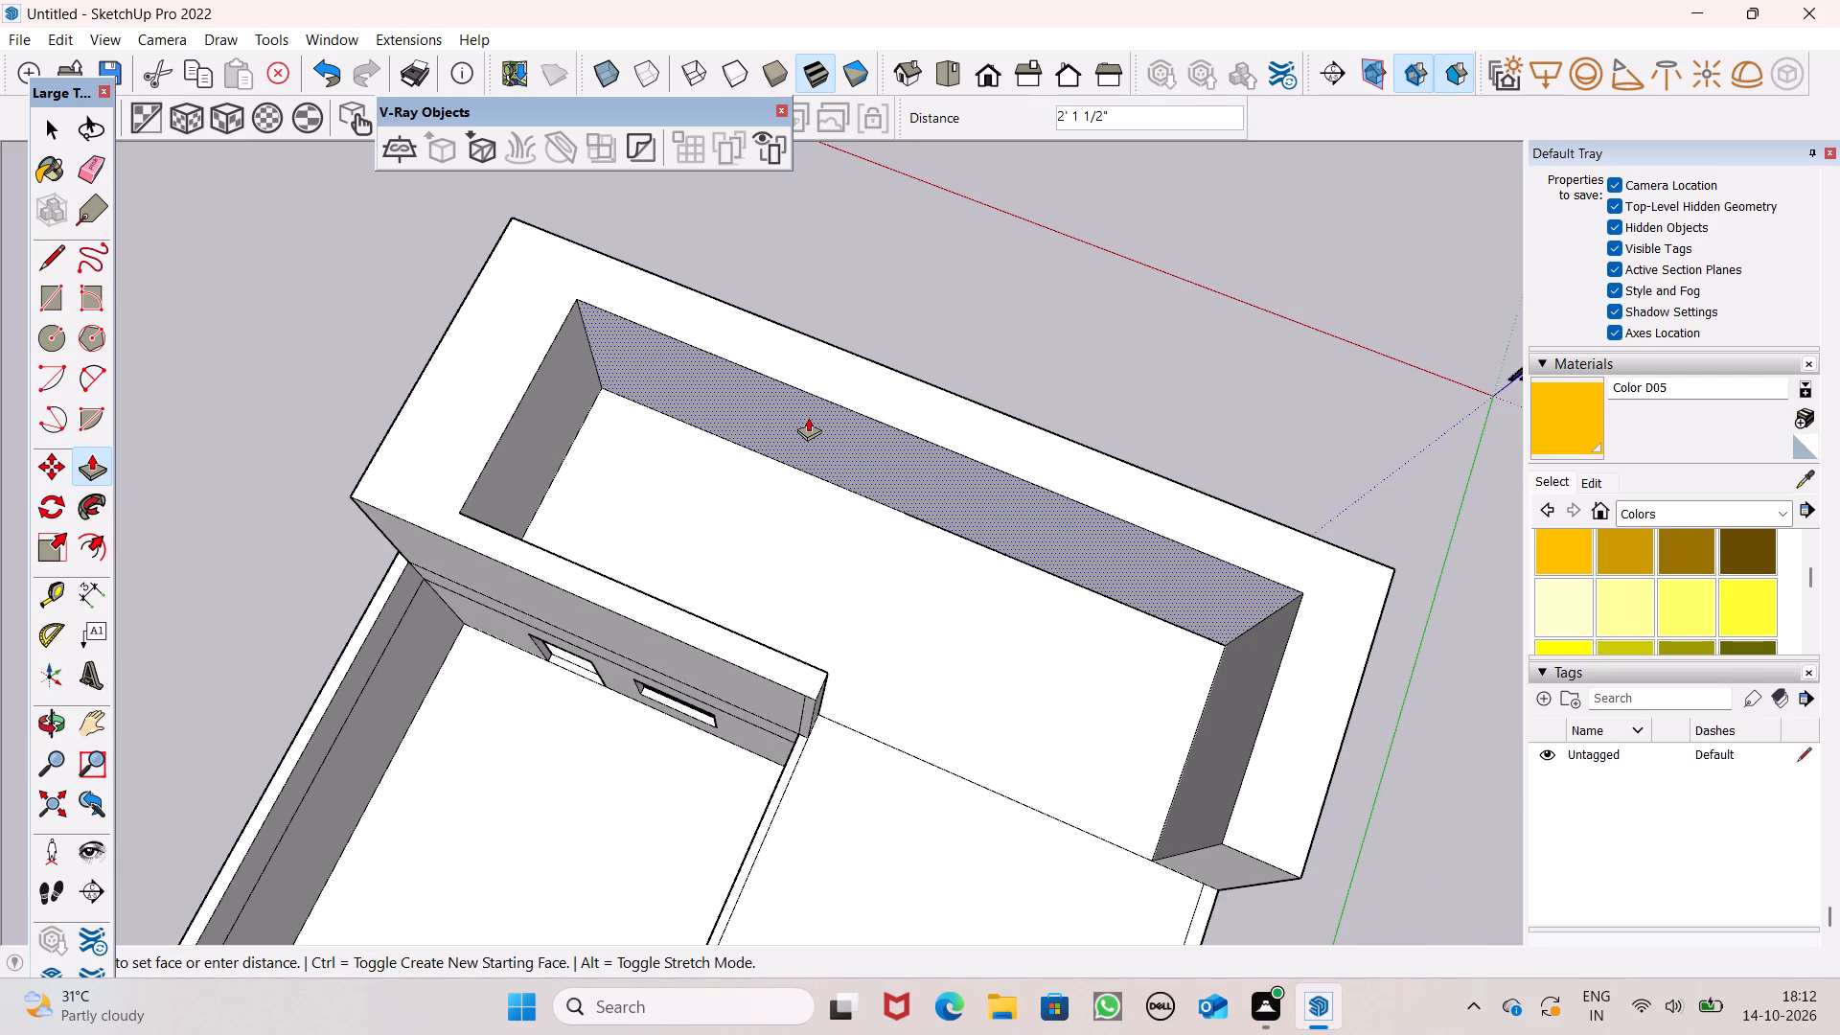
left_click_drag(808, 417, 808, 415)
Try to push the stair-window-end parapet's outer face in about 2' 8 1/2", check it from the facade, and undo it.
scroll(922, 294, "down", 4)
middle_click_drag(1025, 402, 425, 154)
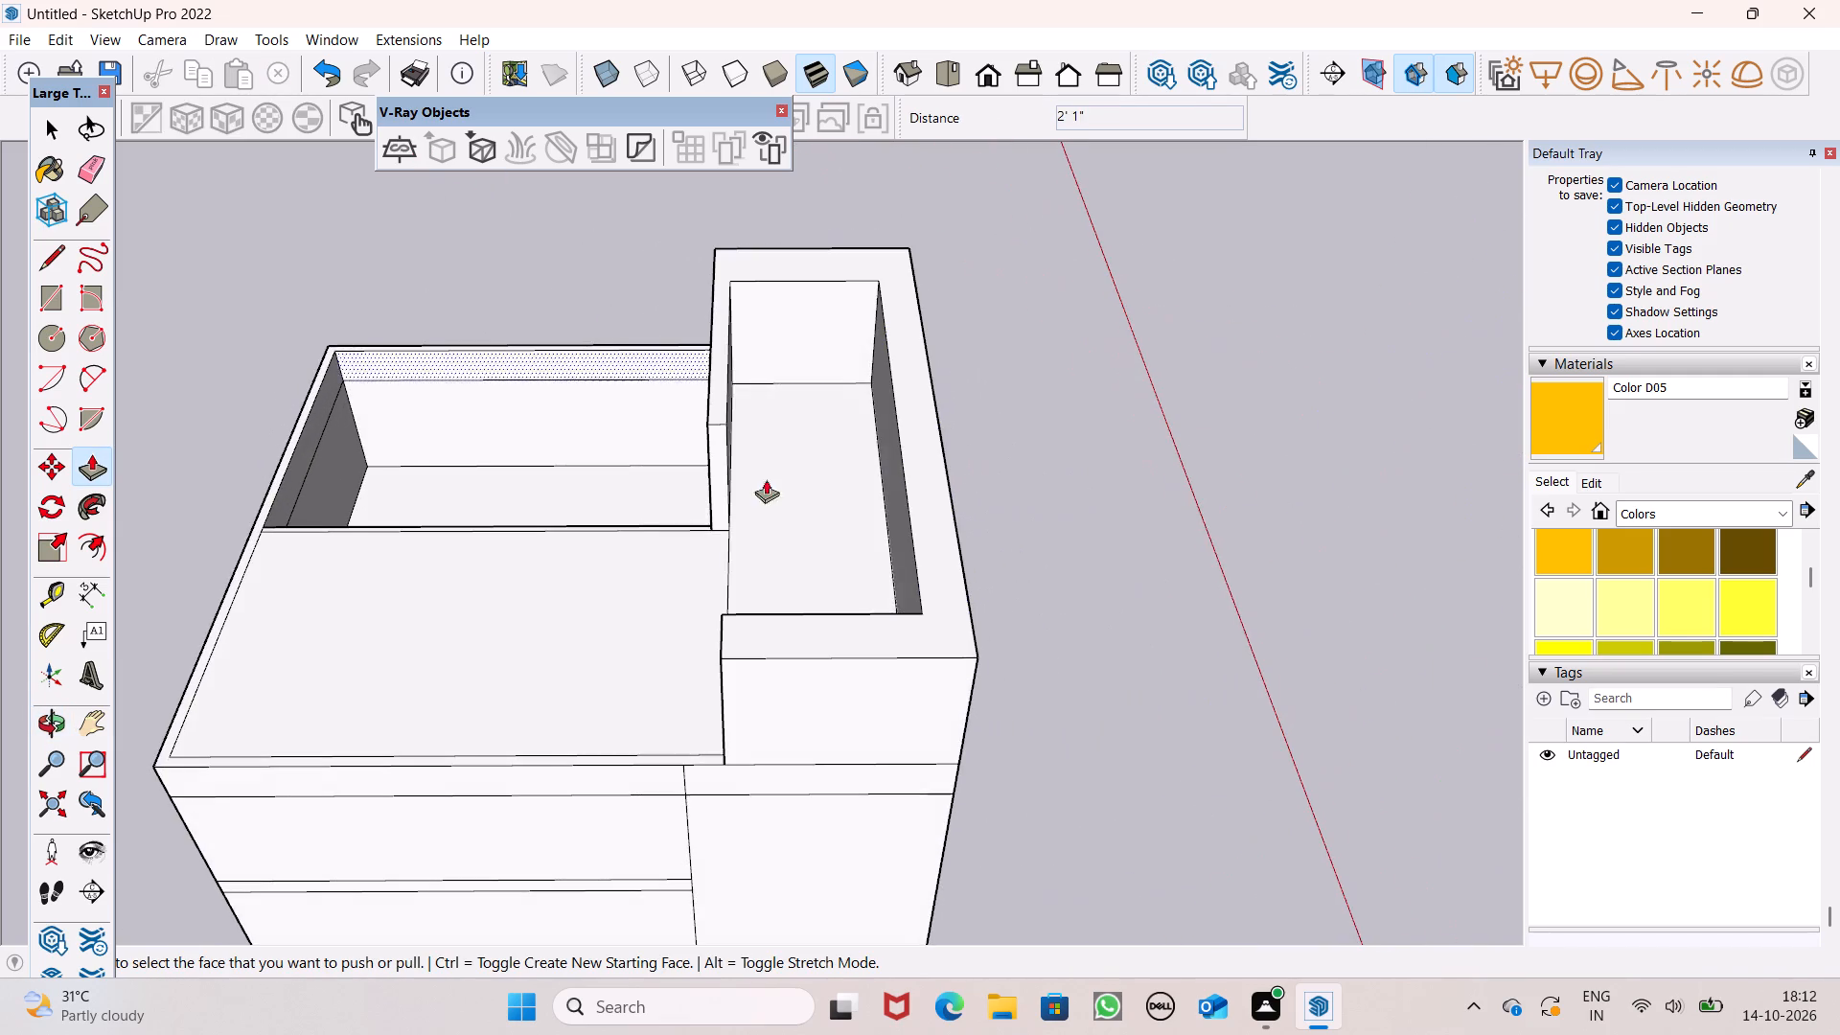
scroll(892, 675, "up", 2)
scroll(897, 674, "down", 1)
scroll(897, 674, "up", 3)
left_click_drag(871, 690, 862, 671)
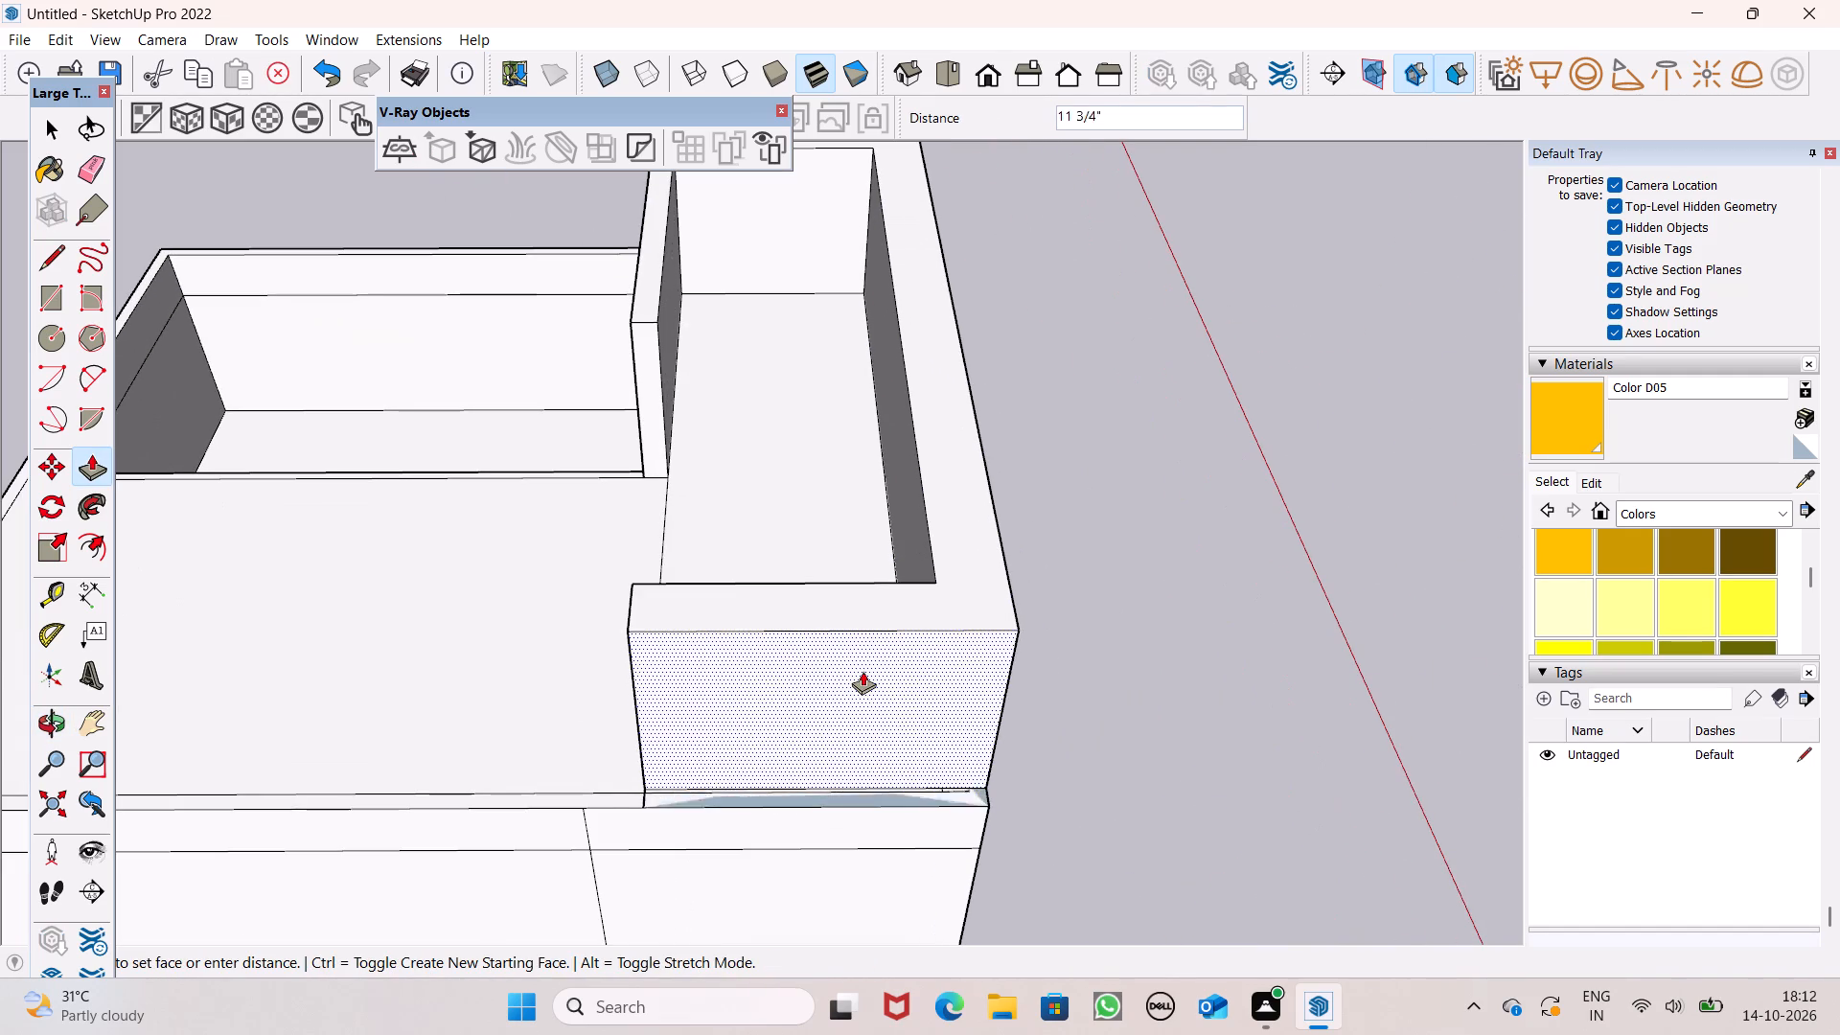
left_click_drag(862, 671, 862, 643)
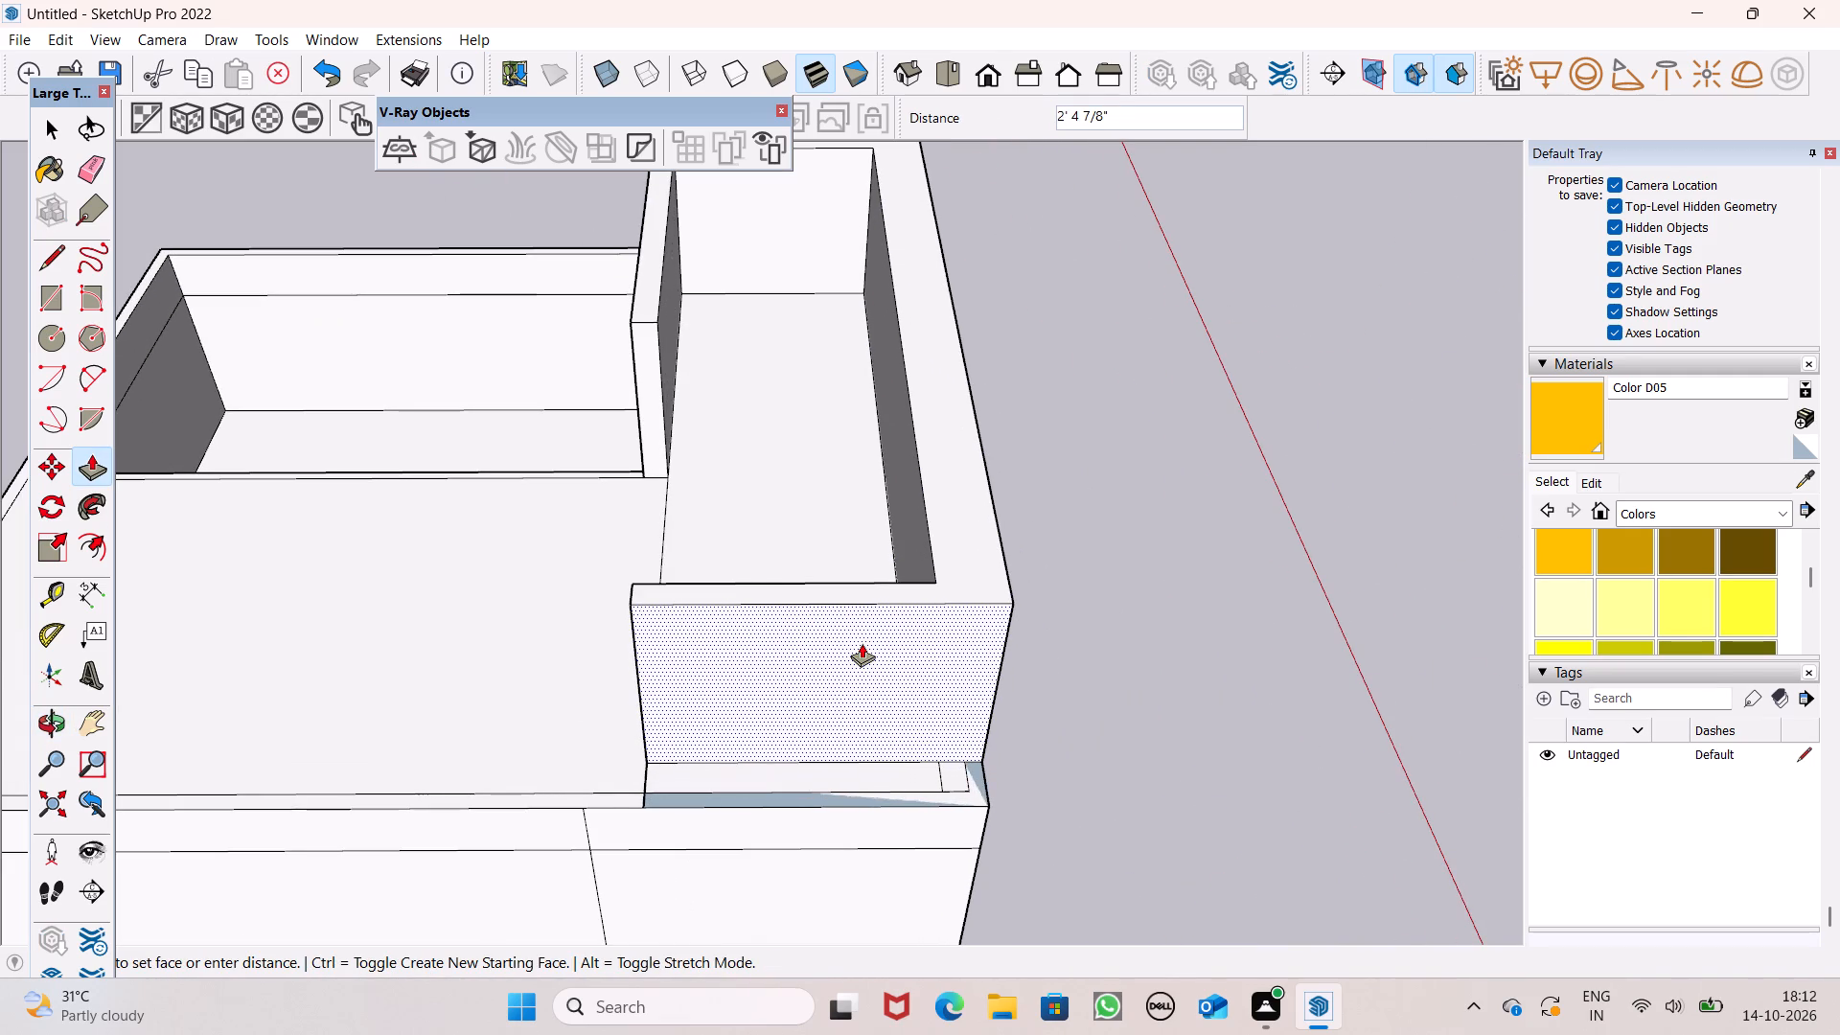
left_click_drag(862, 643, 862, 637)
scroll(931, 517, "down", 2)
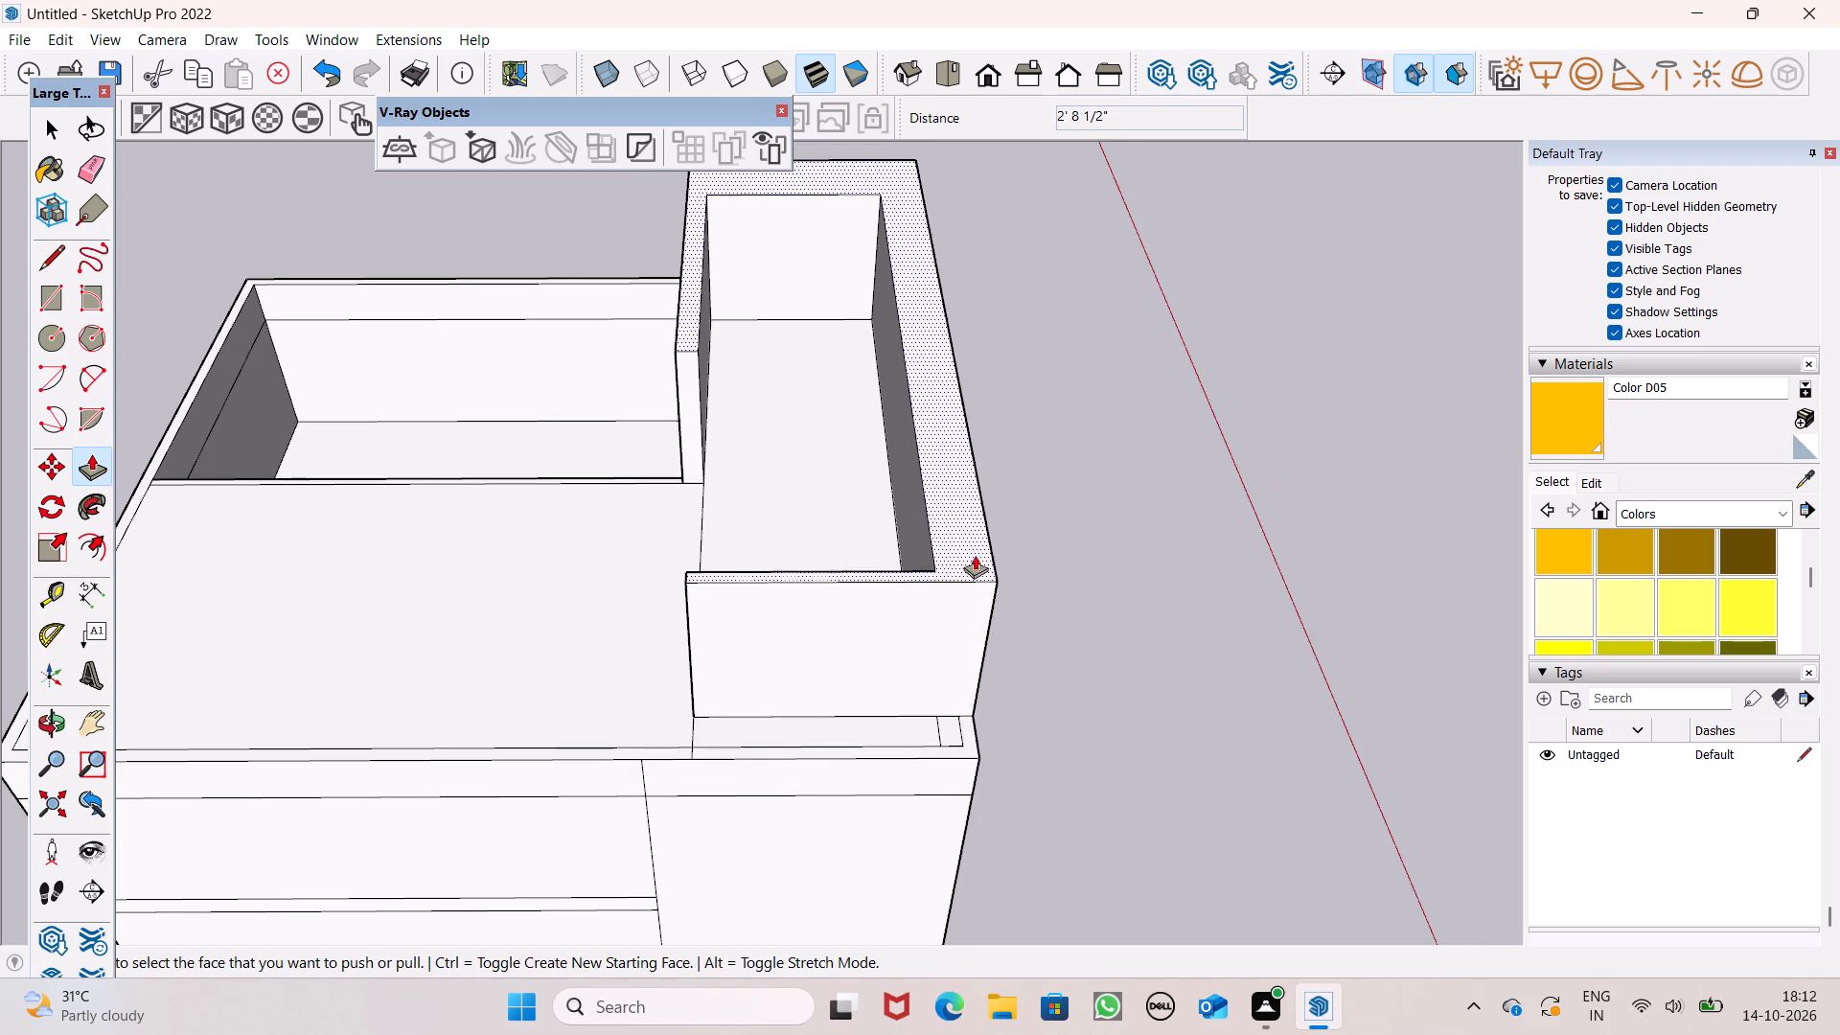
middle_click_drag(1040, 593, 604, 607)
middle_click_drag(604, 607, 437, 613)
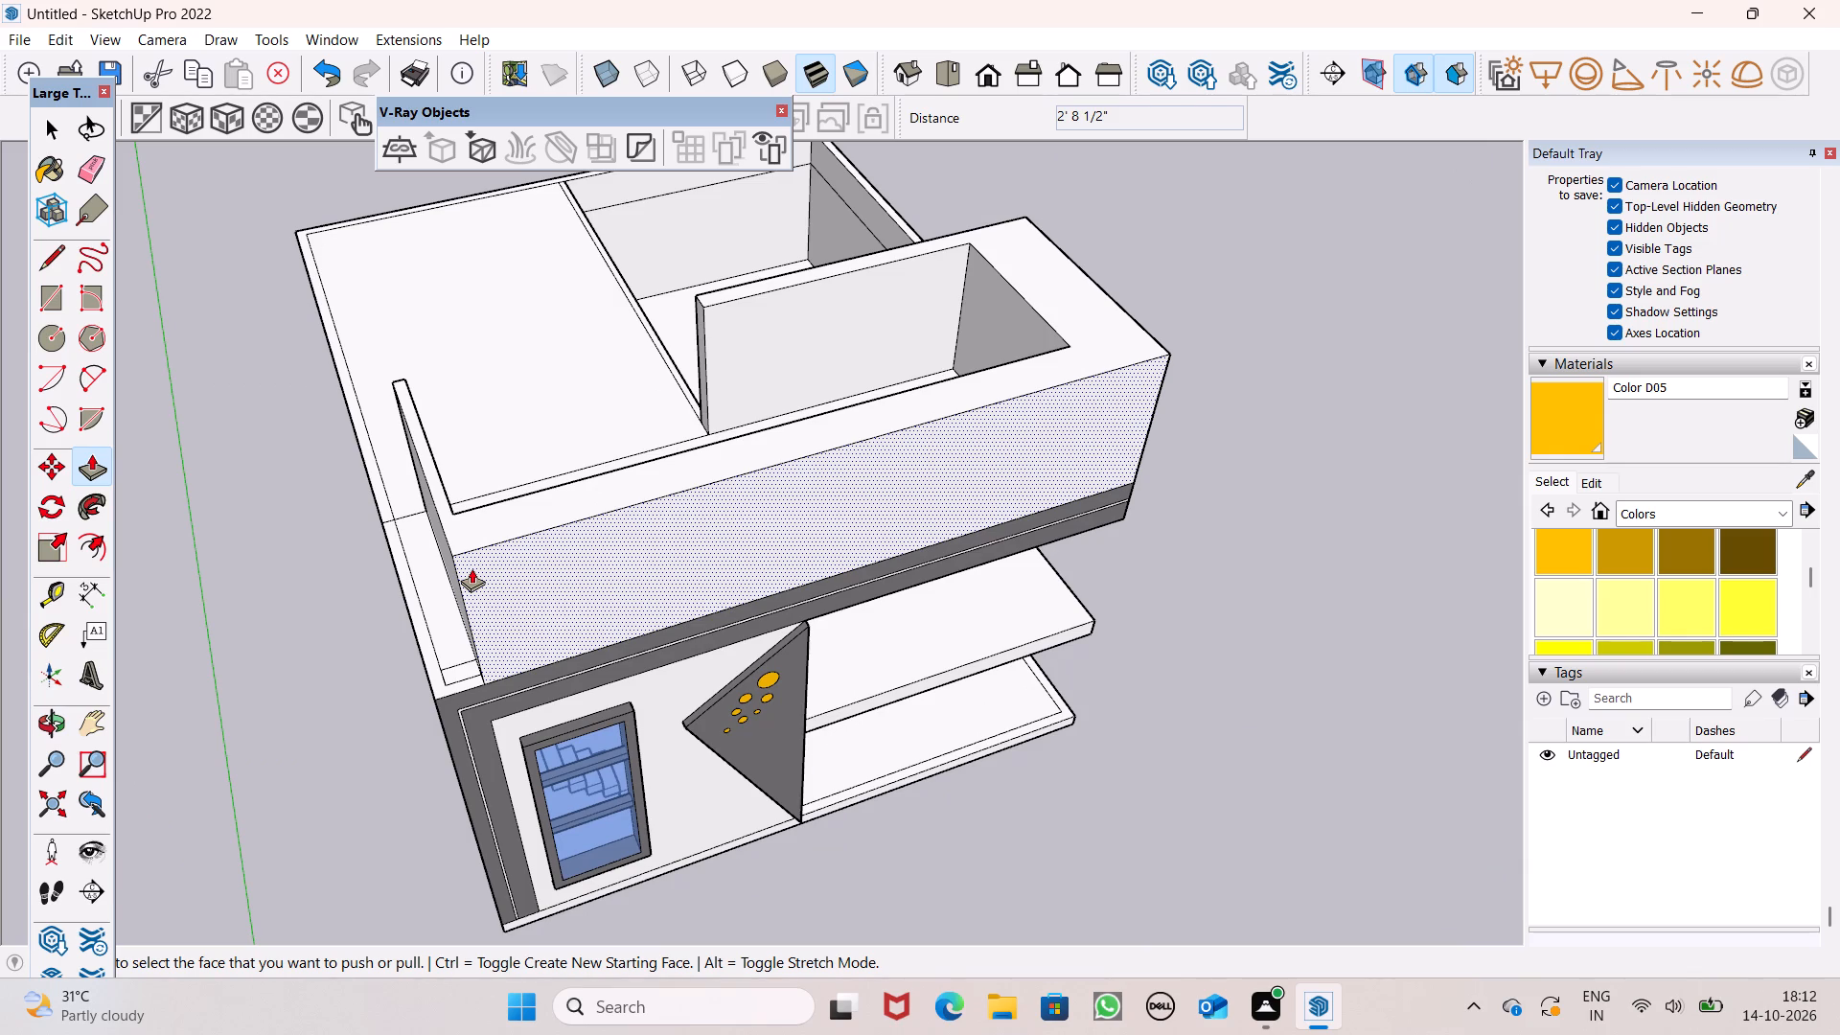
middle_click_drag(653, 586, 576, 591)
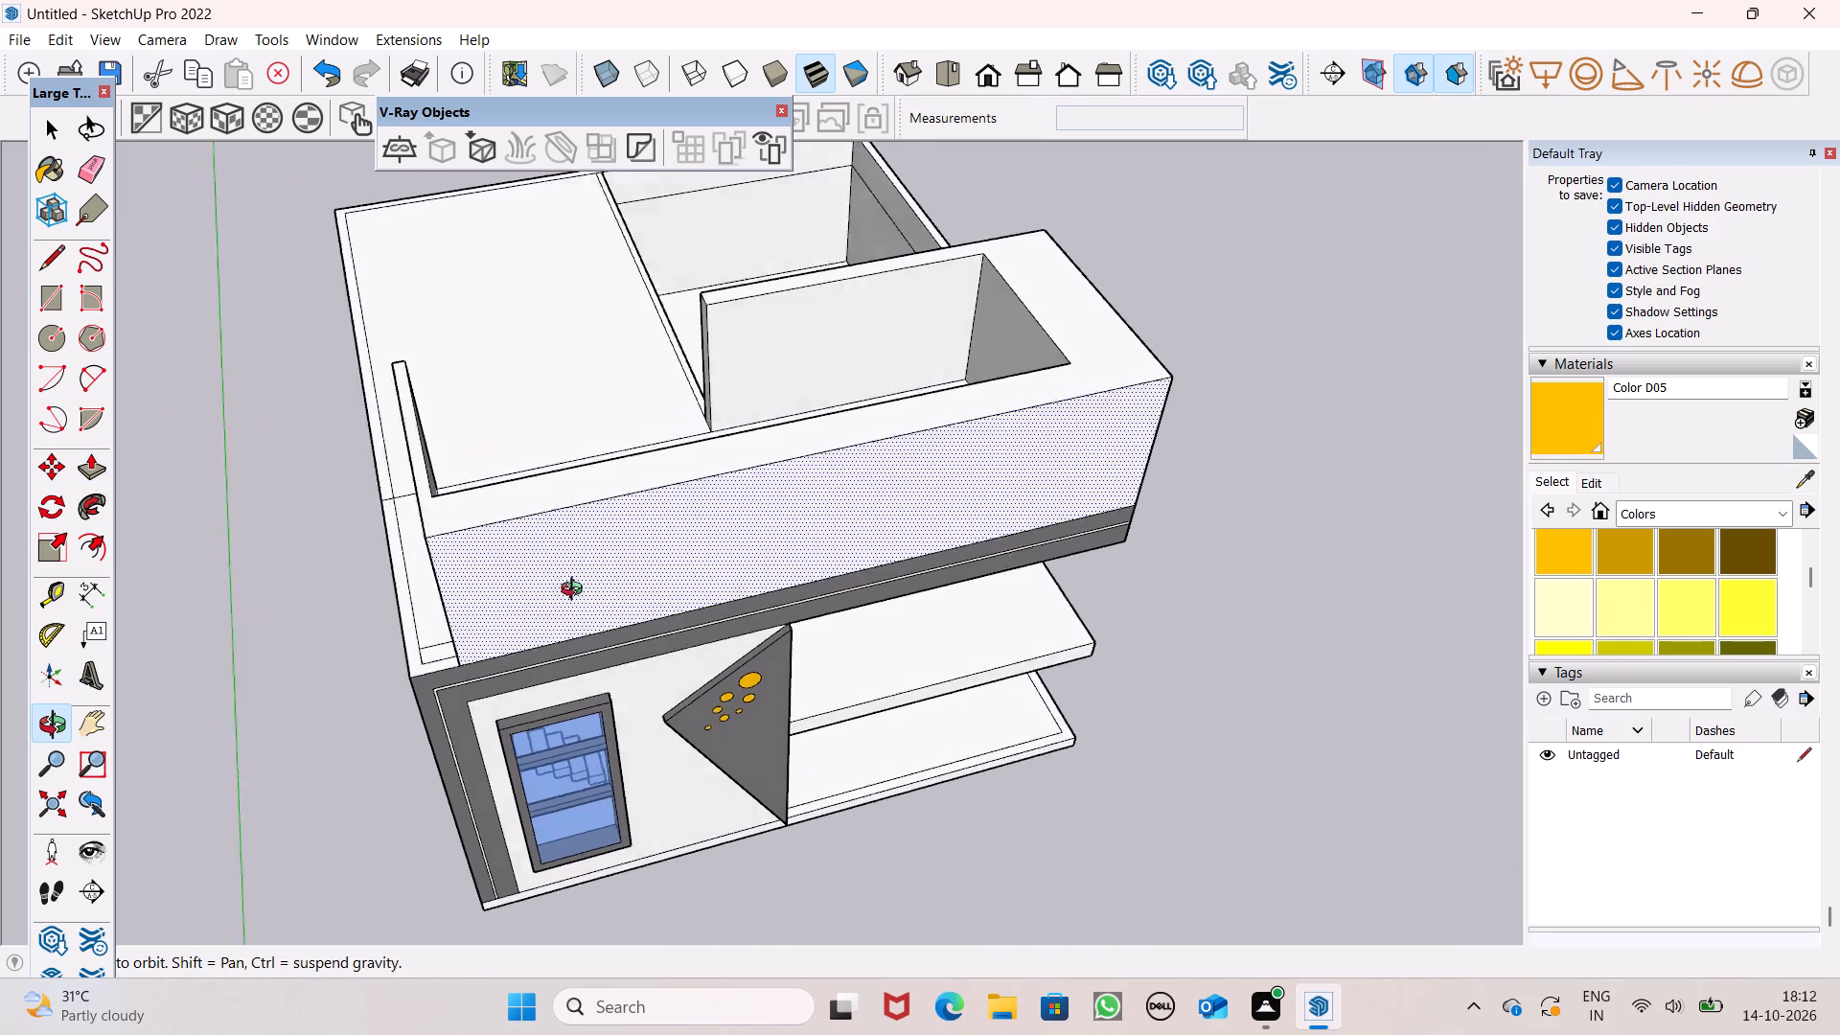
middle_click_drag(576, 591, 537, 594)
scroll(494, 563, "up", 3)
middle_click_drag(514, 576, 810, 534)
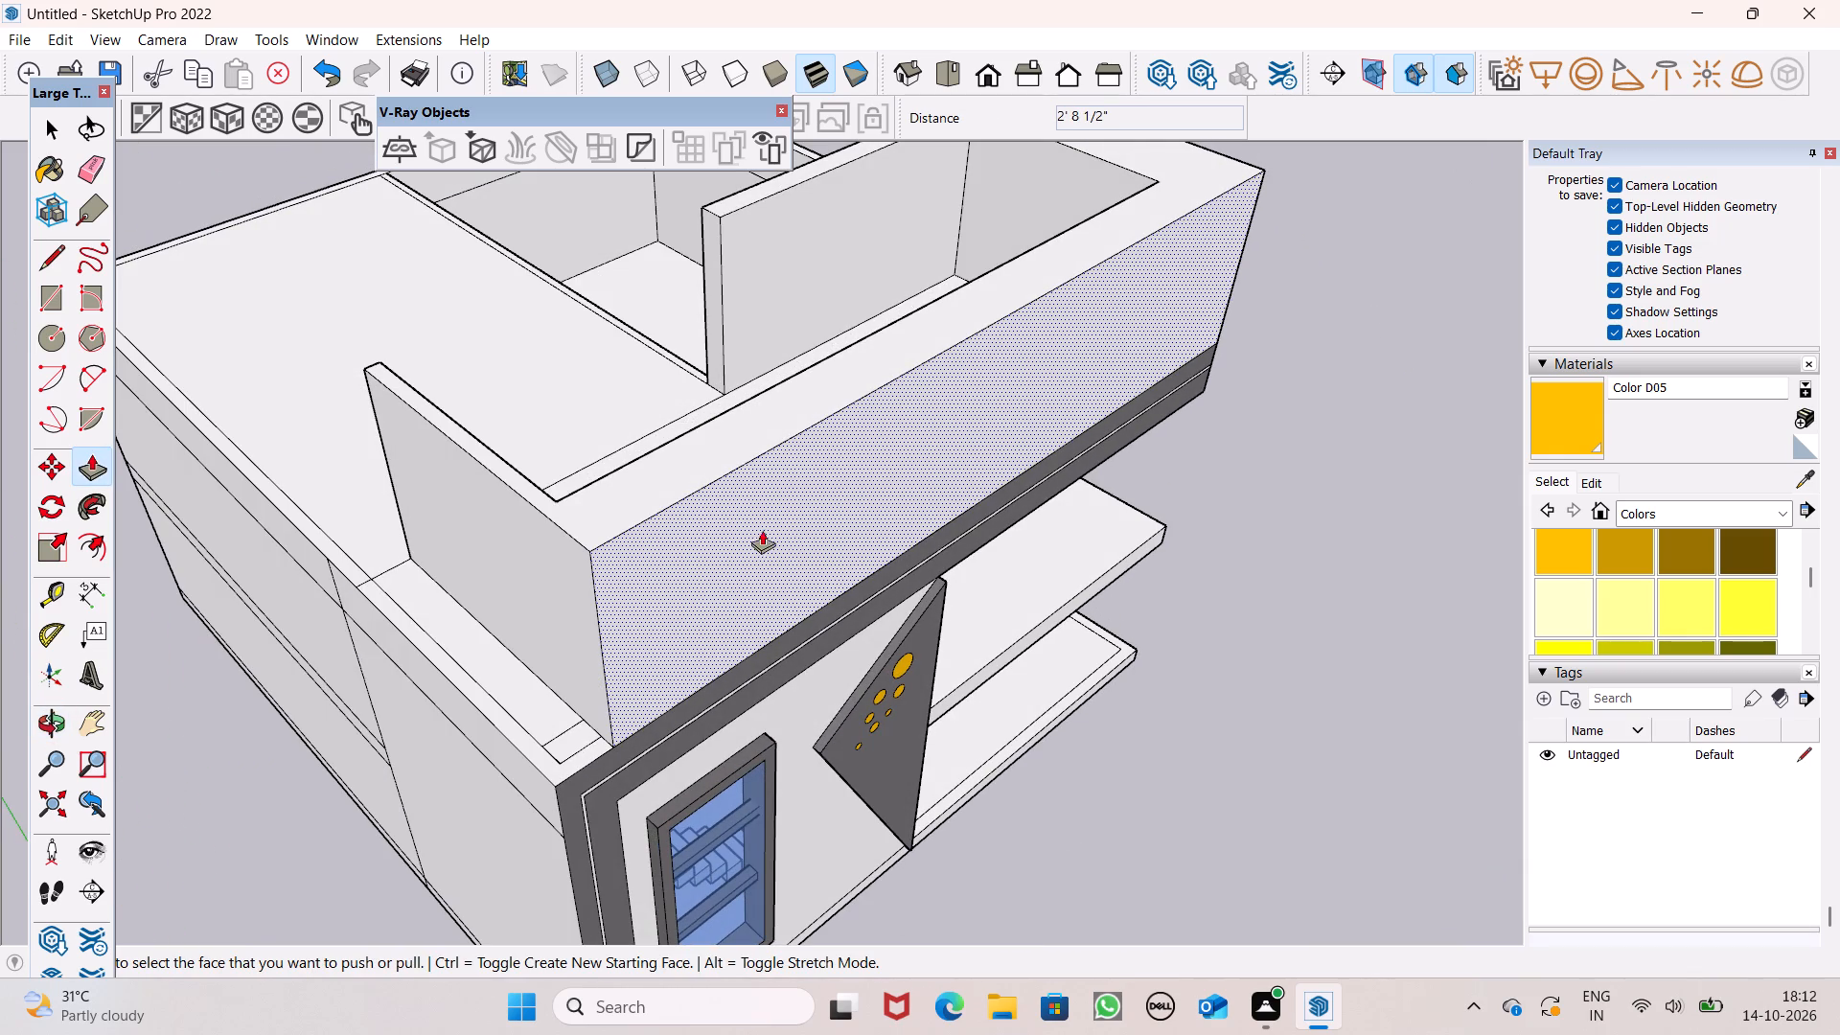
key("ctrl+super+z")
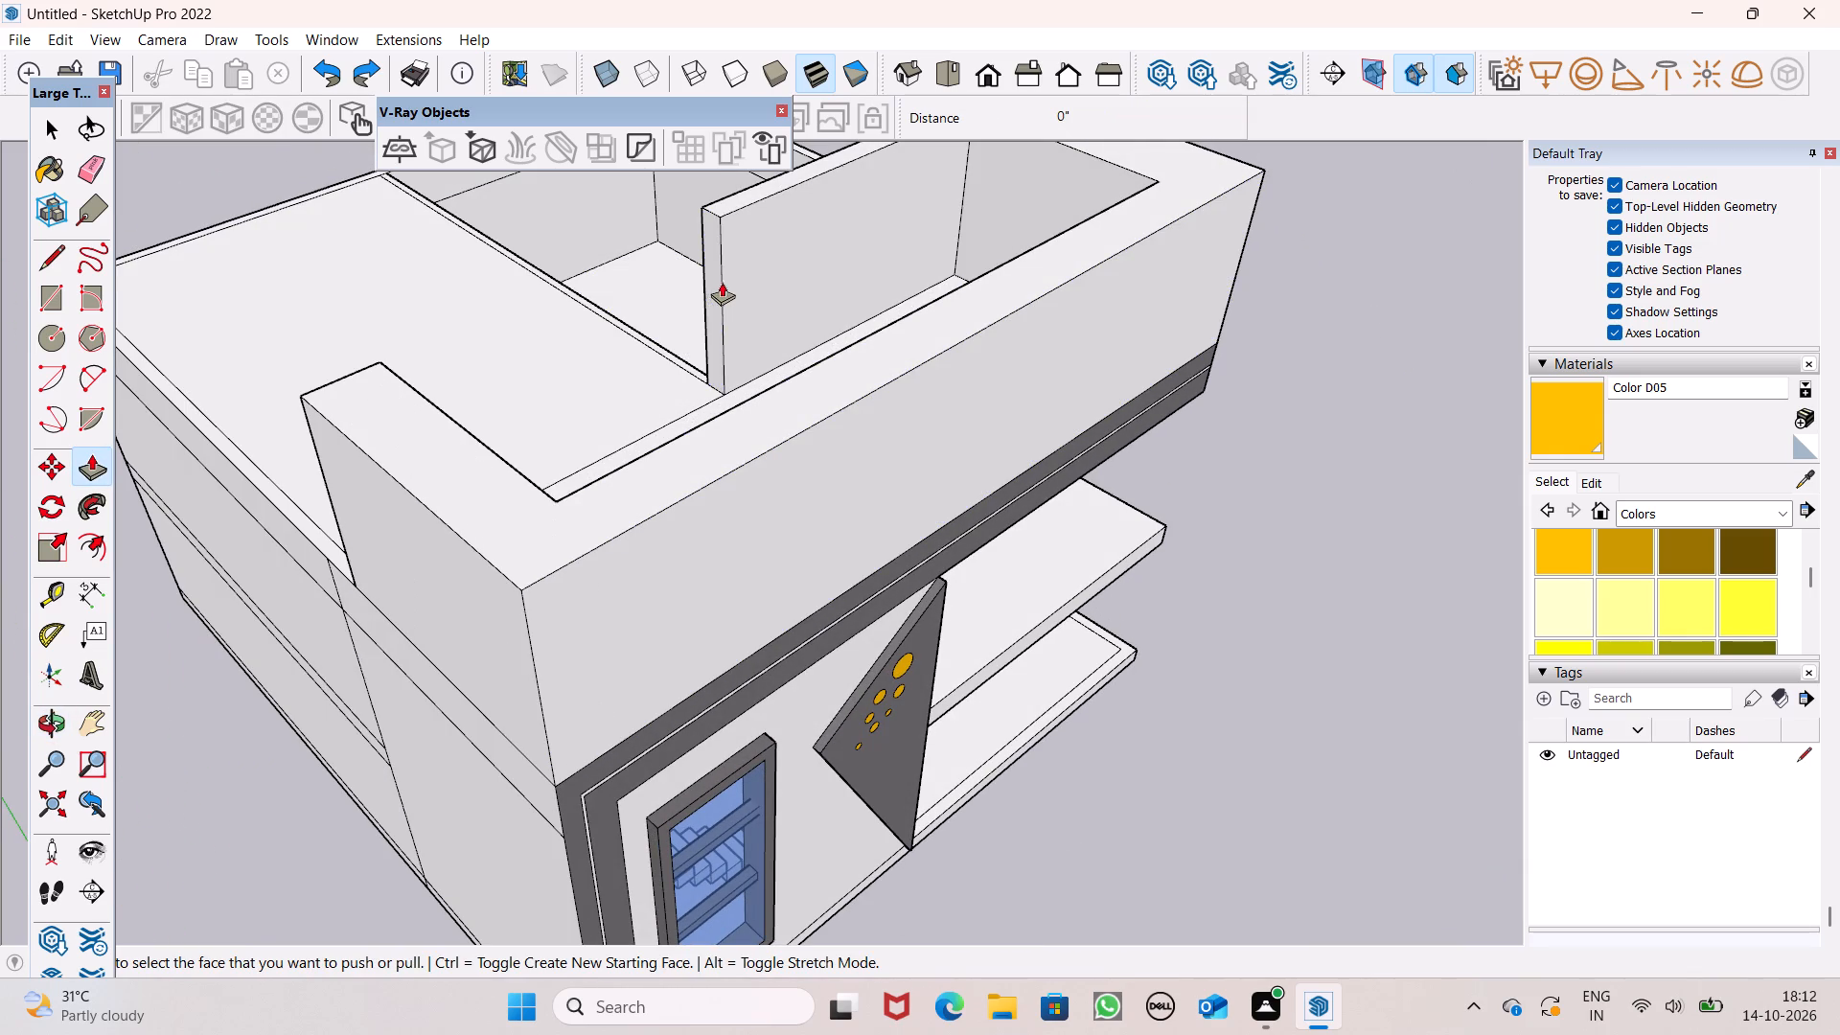
Push the stair-window-end parapet's outer face in about 10 1/4" from the wall edge.
middle_click_drag(454, 571, 544, 586)
left_click_drag(500, 687, 517, 674)
Push the facade parapet's long outer face back about 1' 8 5/8" from the roof edge.
middle_click_drag(666, 700, 462, 666)
scroll(553, 669, "up", 2)
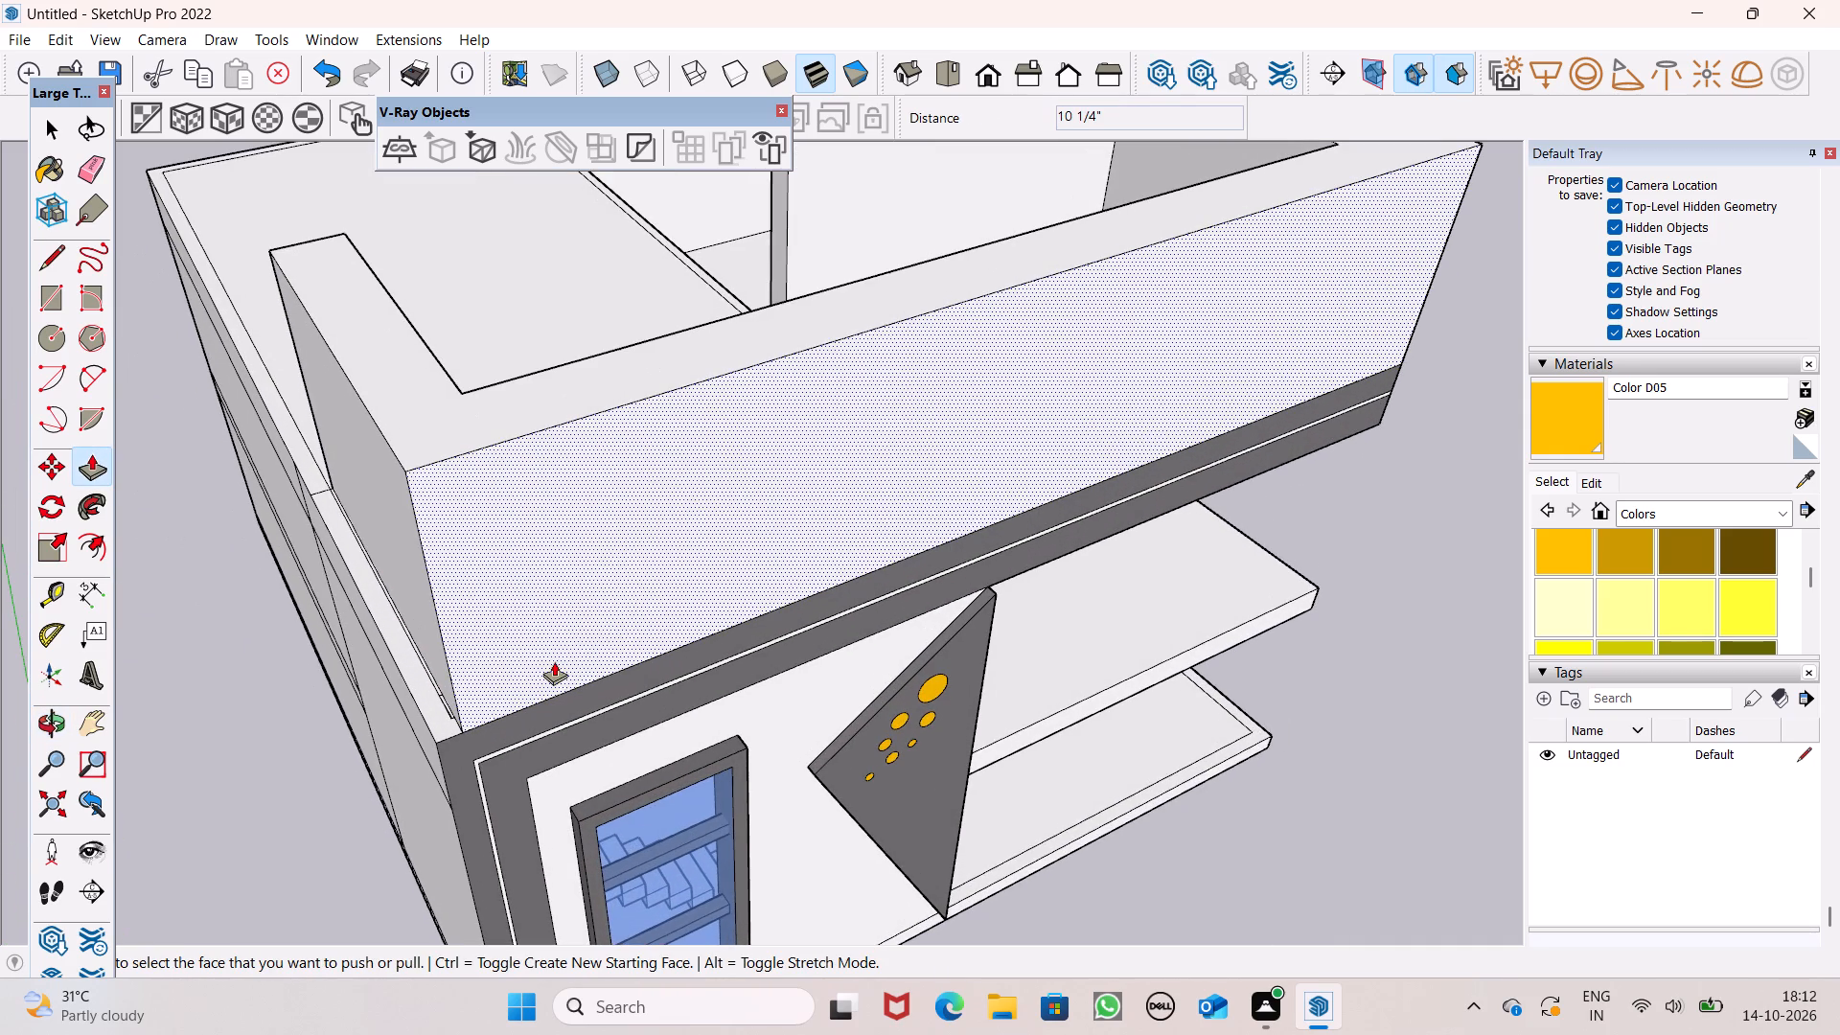
scroll(602, 609, "down", 1)
left_click_drag(597, 619, 565, 590)
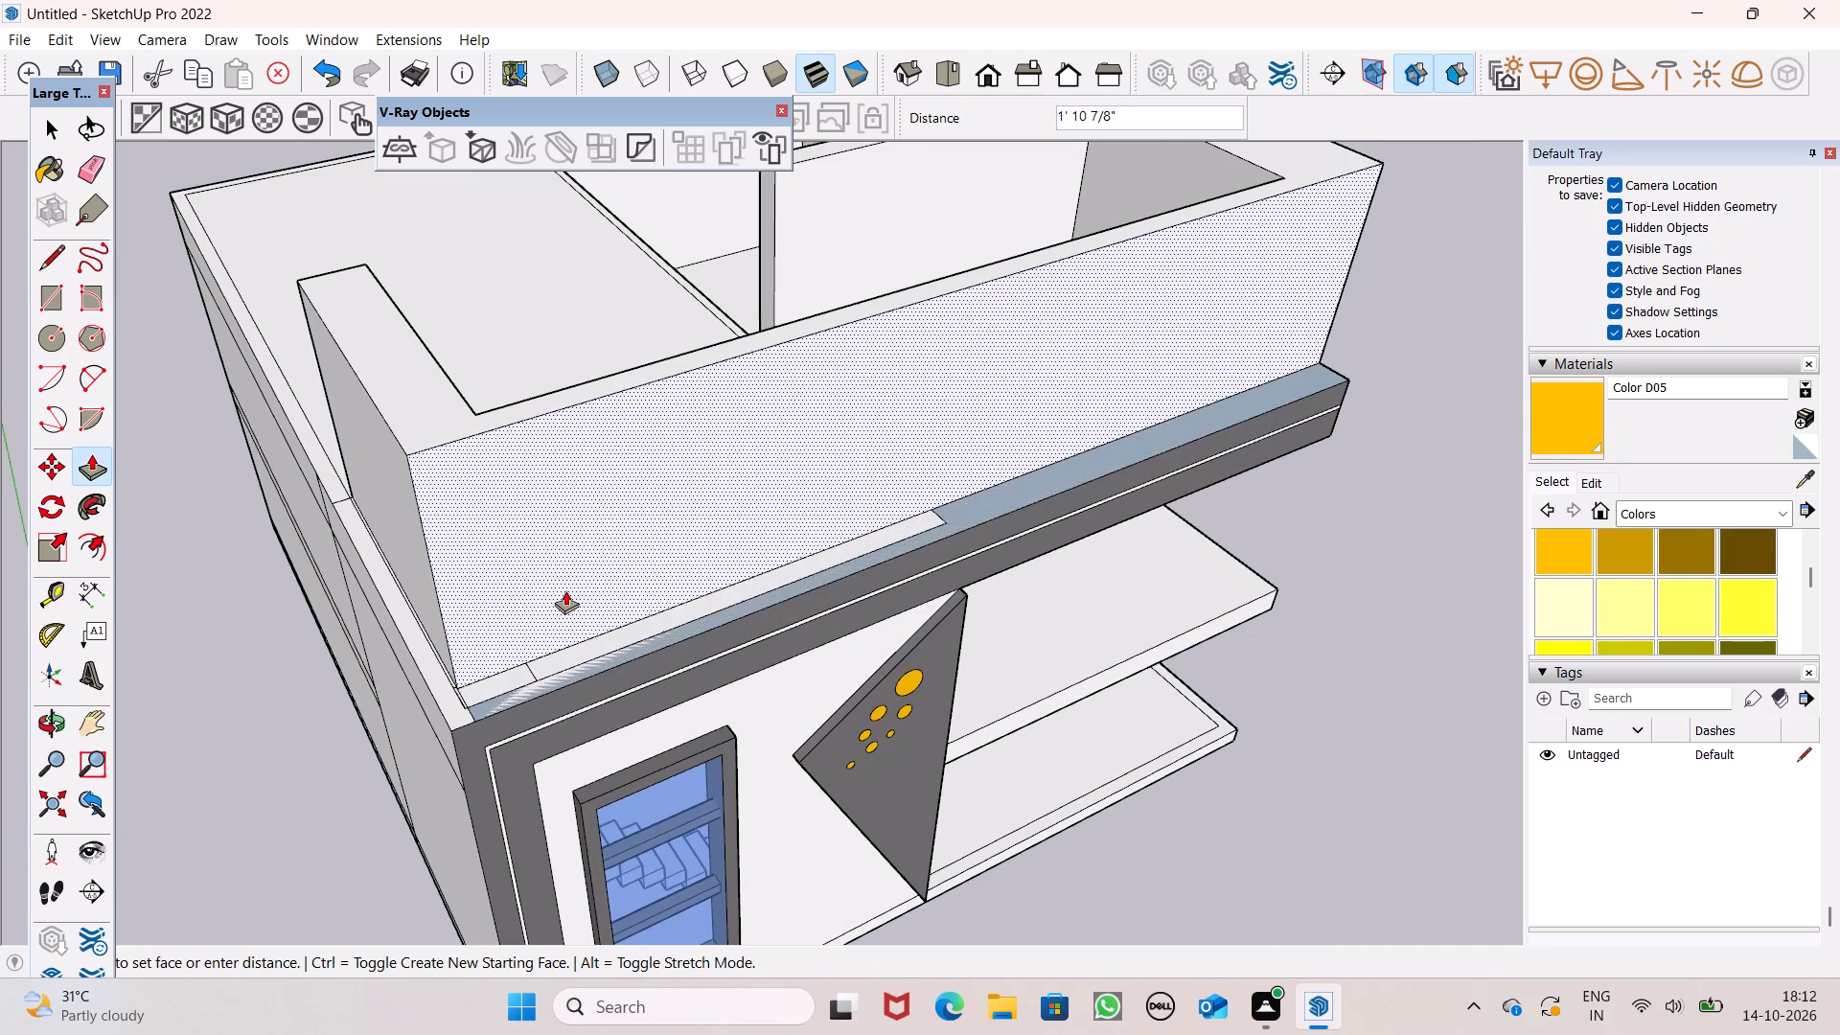
left_click_drag(565, 590, 563, 600)
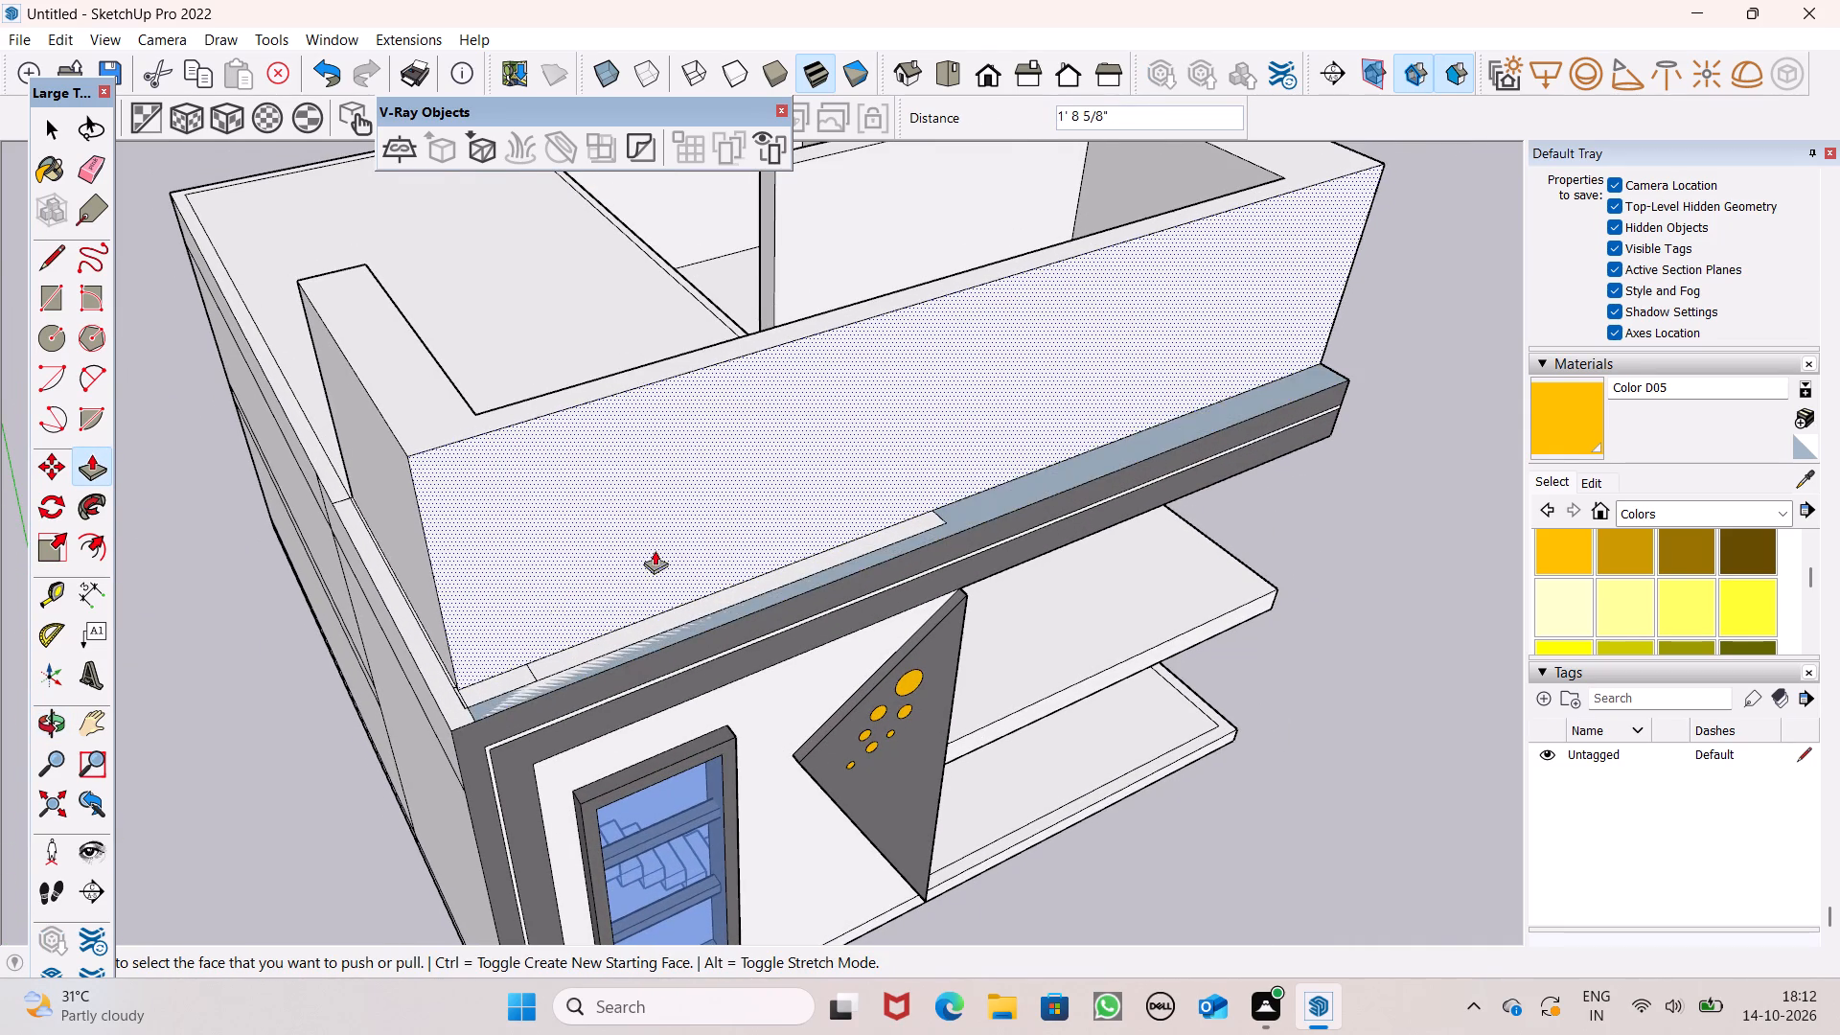
scroll(696, 530, "down", 7)
middle_click_drag(754, 512, 0, 510)
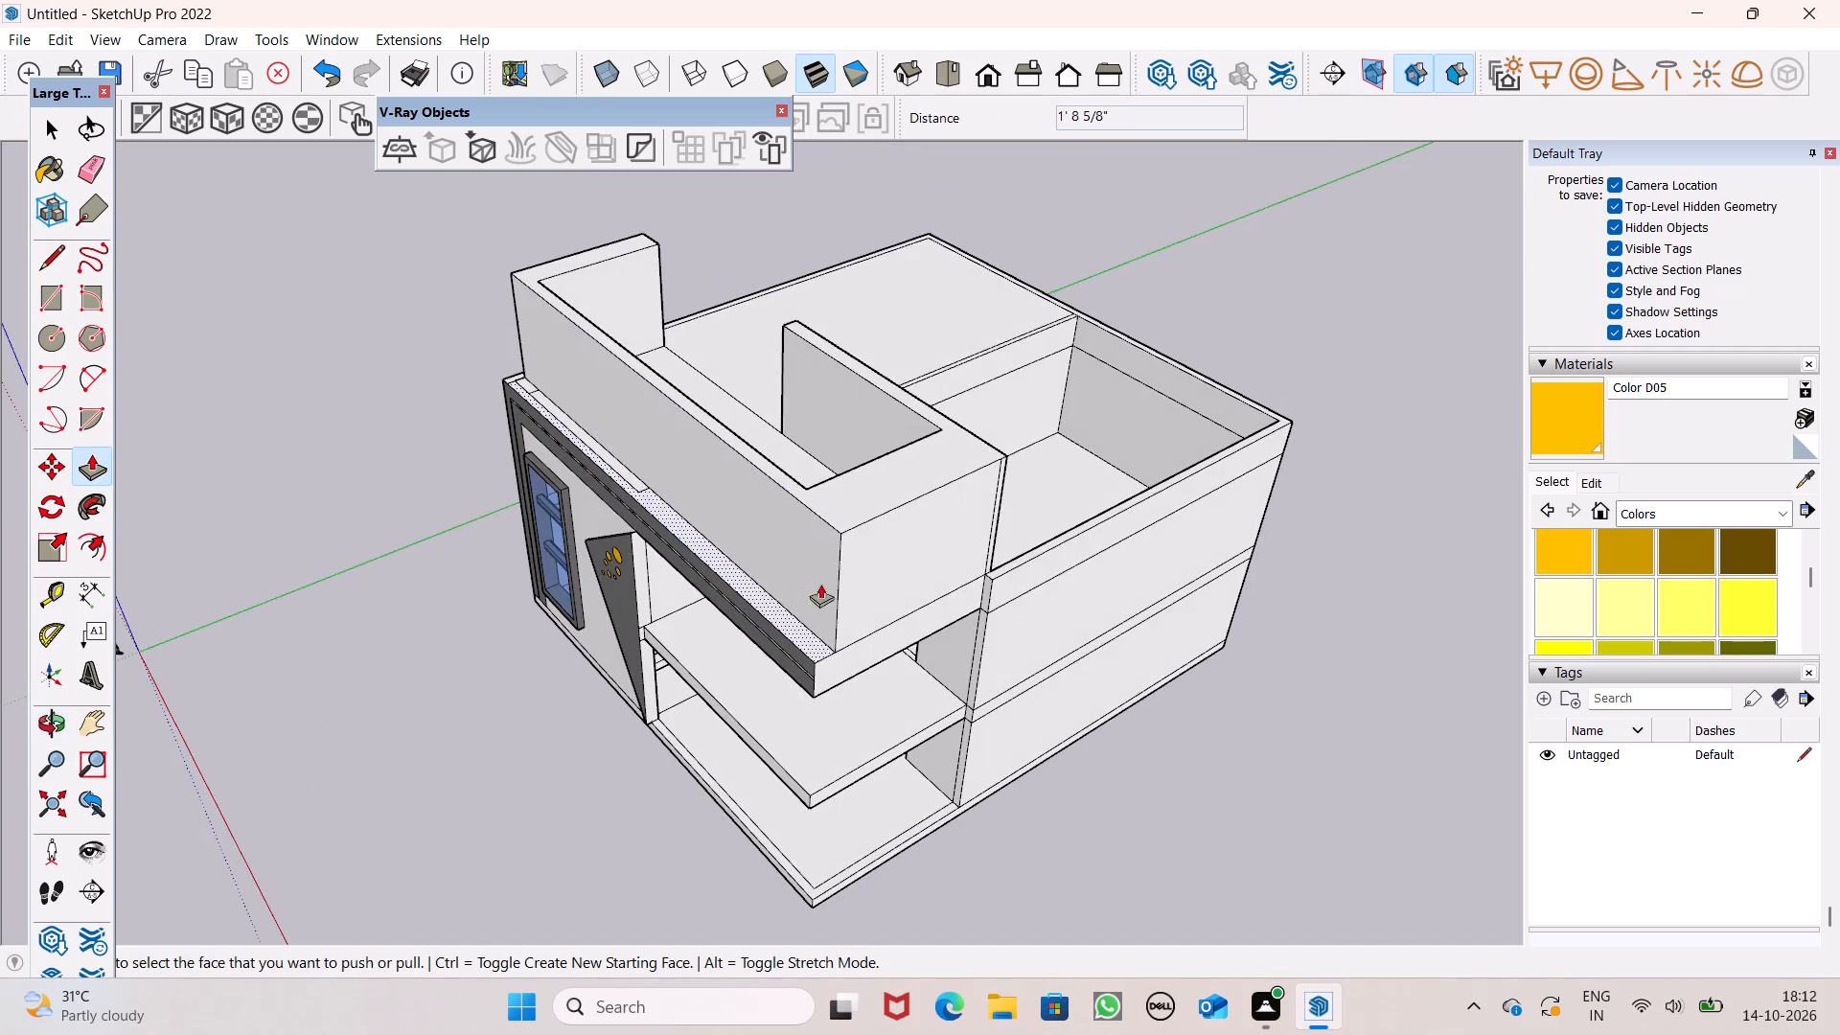
Push the porch-end parapet's outer face in about 10 3/16" from the roof edge.
scroll(1023, 589, "up", 5)
scroll(756, 621, "up", 4)
left_click_drag(755, 641, 724, 630)
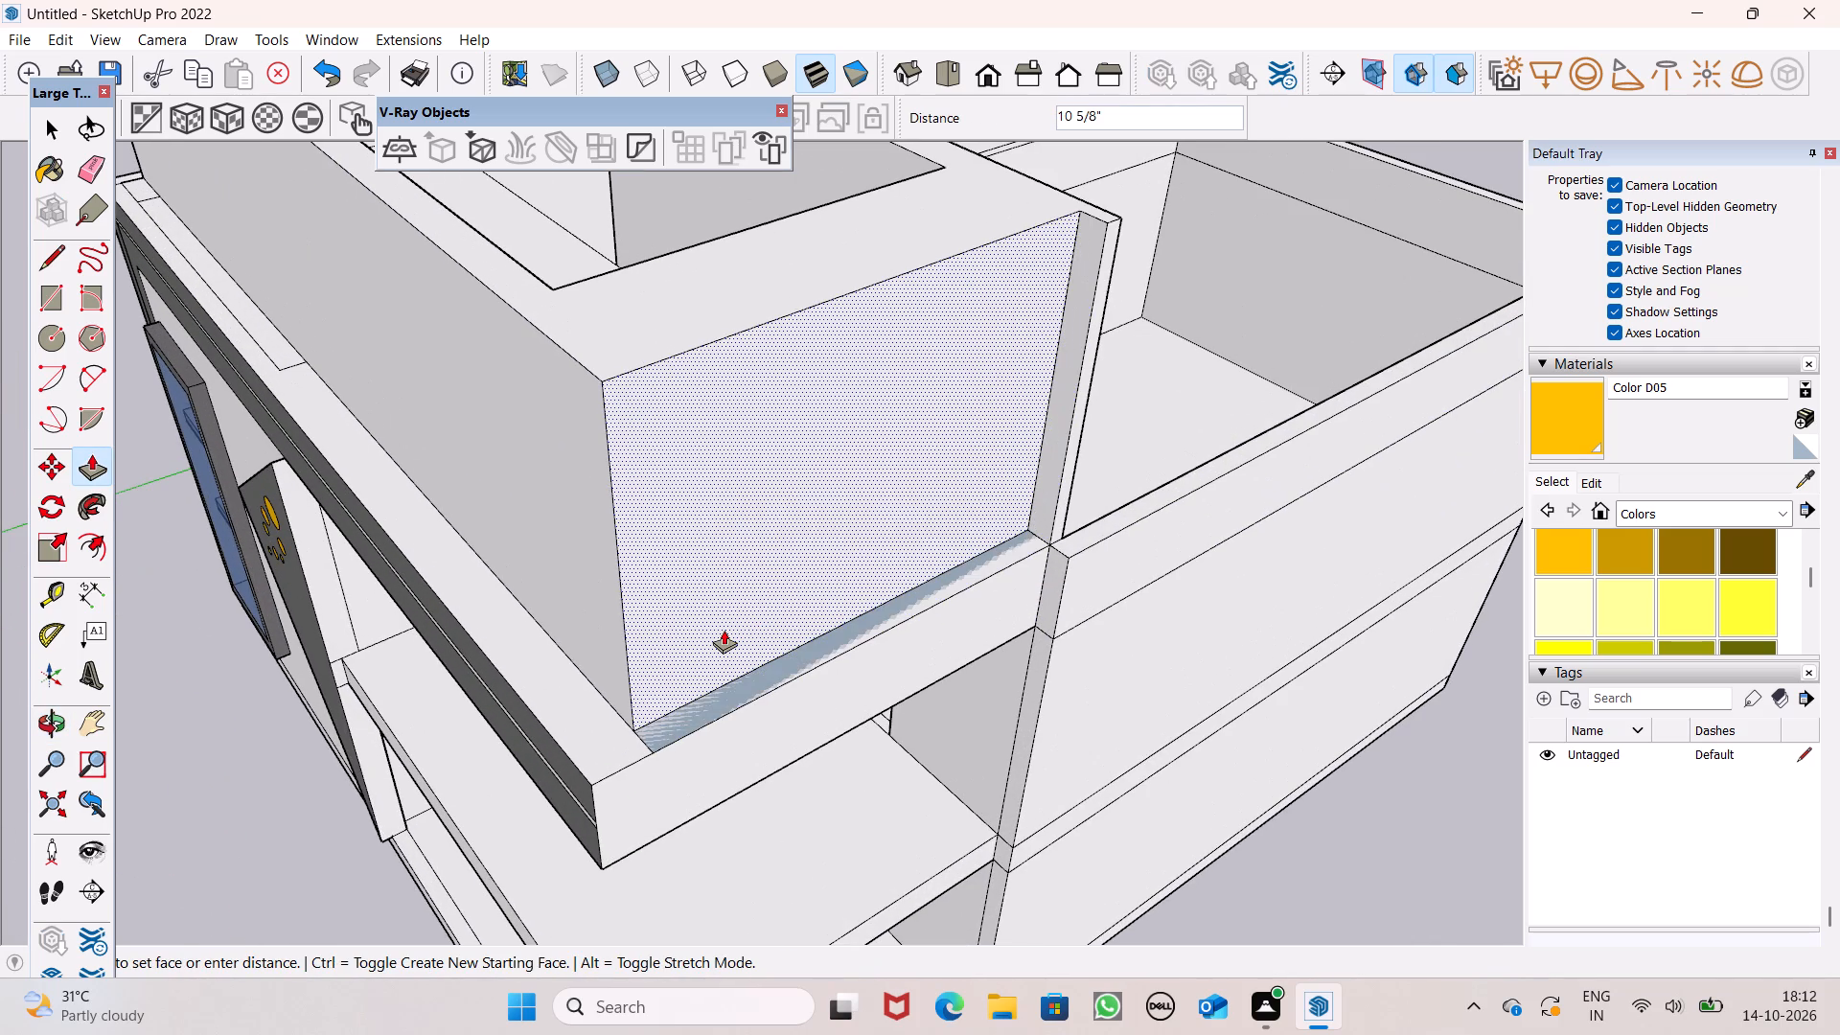
left_click_drag(724, 630, 721, 634)
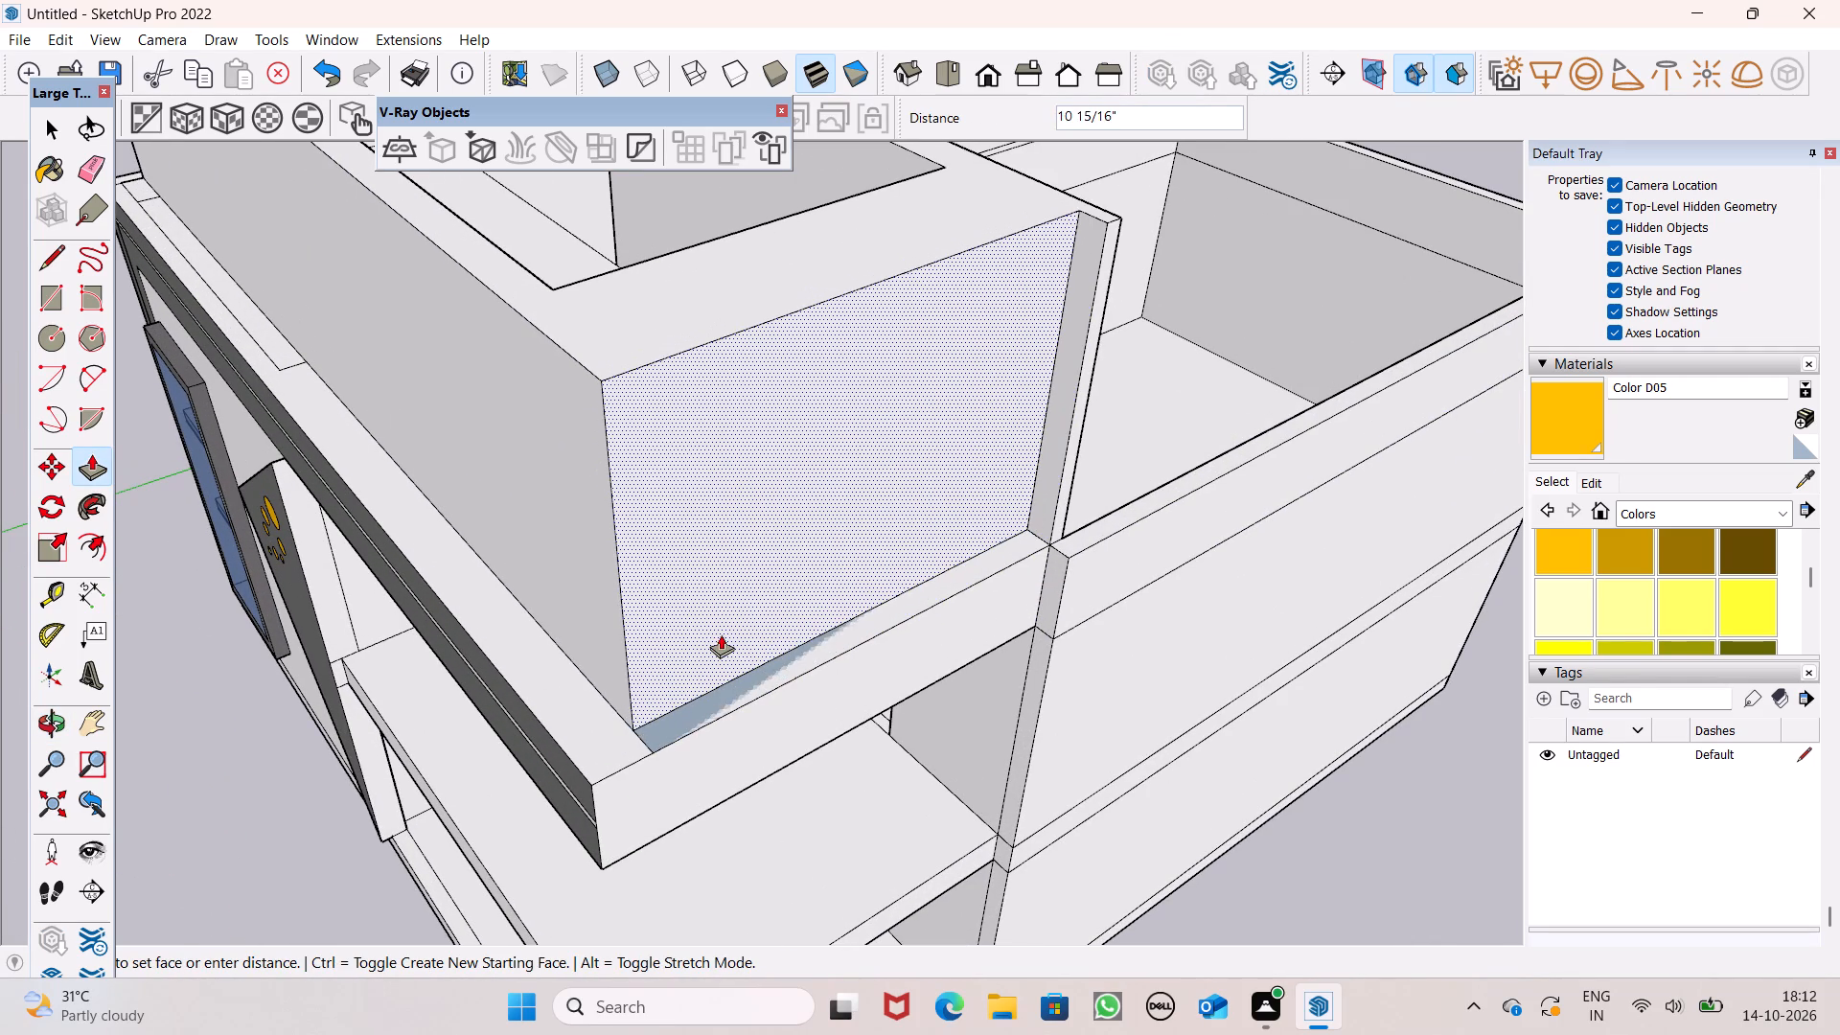
left_click_drag(721, 634, 721, 637)
scroll(843, 456, "down", 9)
middle_click_drag(905, 519, 1056, 610)
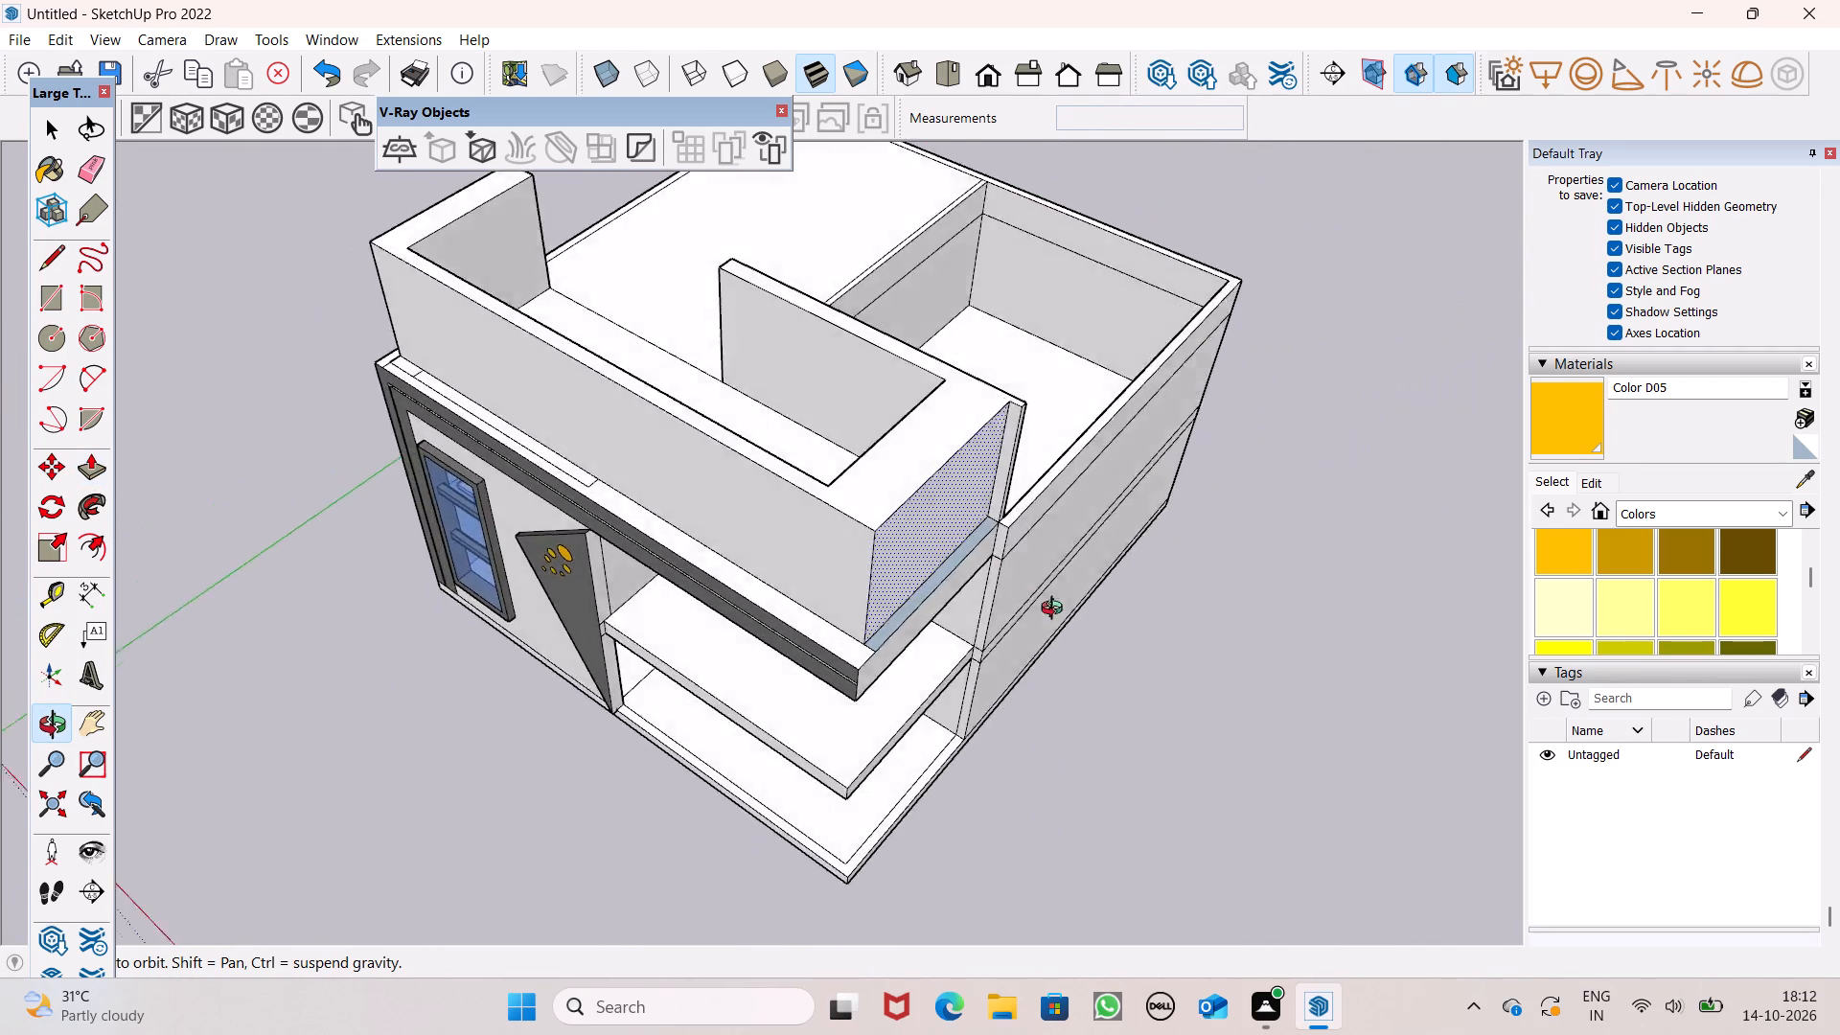
middle_click_drag(1056, 610, 1392, 674)
Thin the stair-window-end parapet by pushing its inner face back about 1' 9 3/16" toward the outside.
scroll(322, 308, "up", 4)
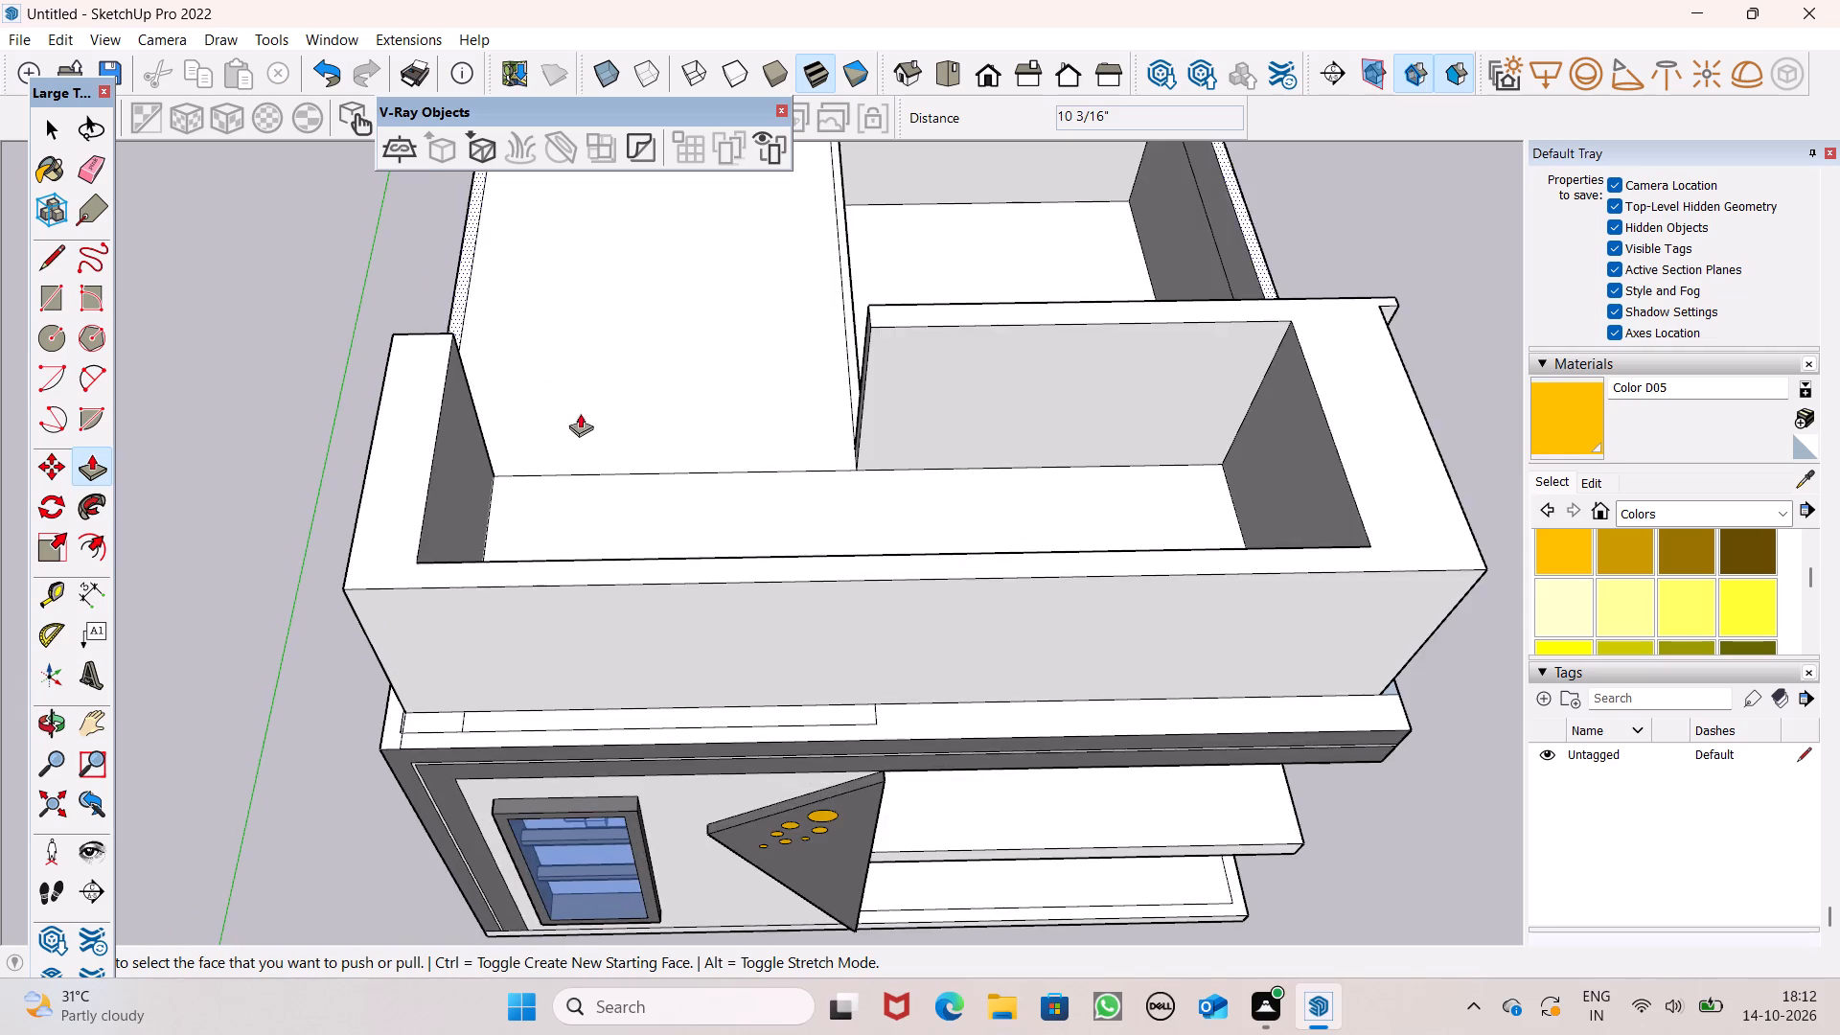
middle_click_drag(602, 450, 64, 488)
scroll(350, 268, "up", 3)
scroll(480, 264, "down", 1)
scroll(480, 264, "up", 3)
left_click_drag(497, 299, 466, 264)
scroll(511, 388, "up", 1)
scroll(511, 388, "down", 8)
middle_click_drag(561, 529, 915, 687)
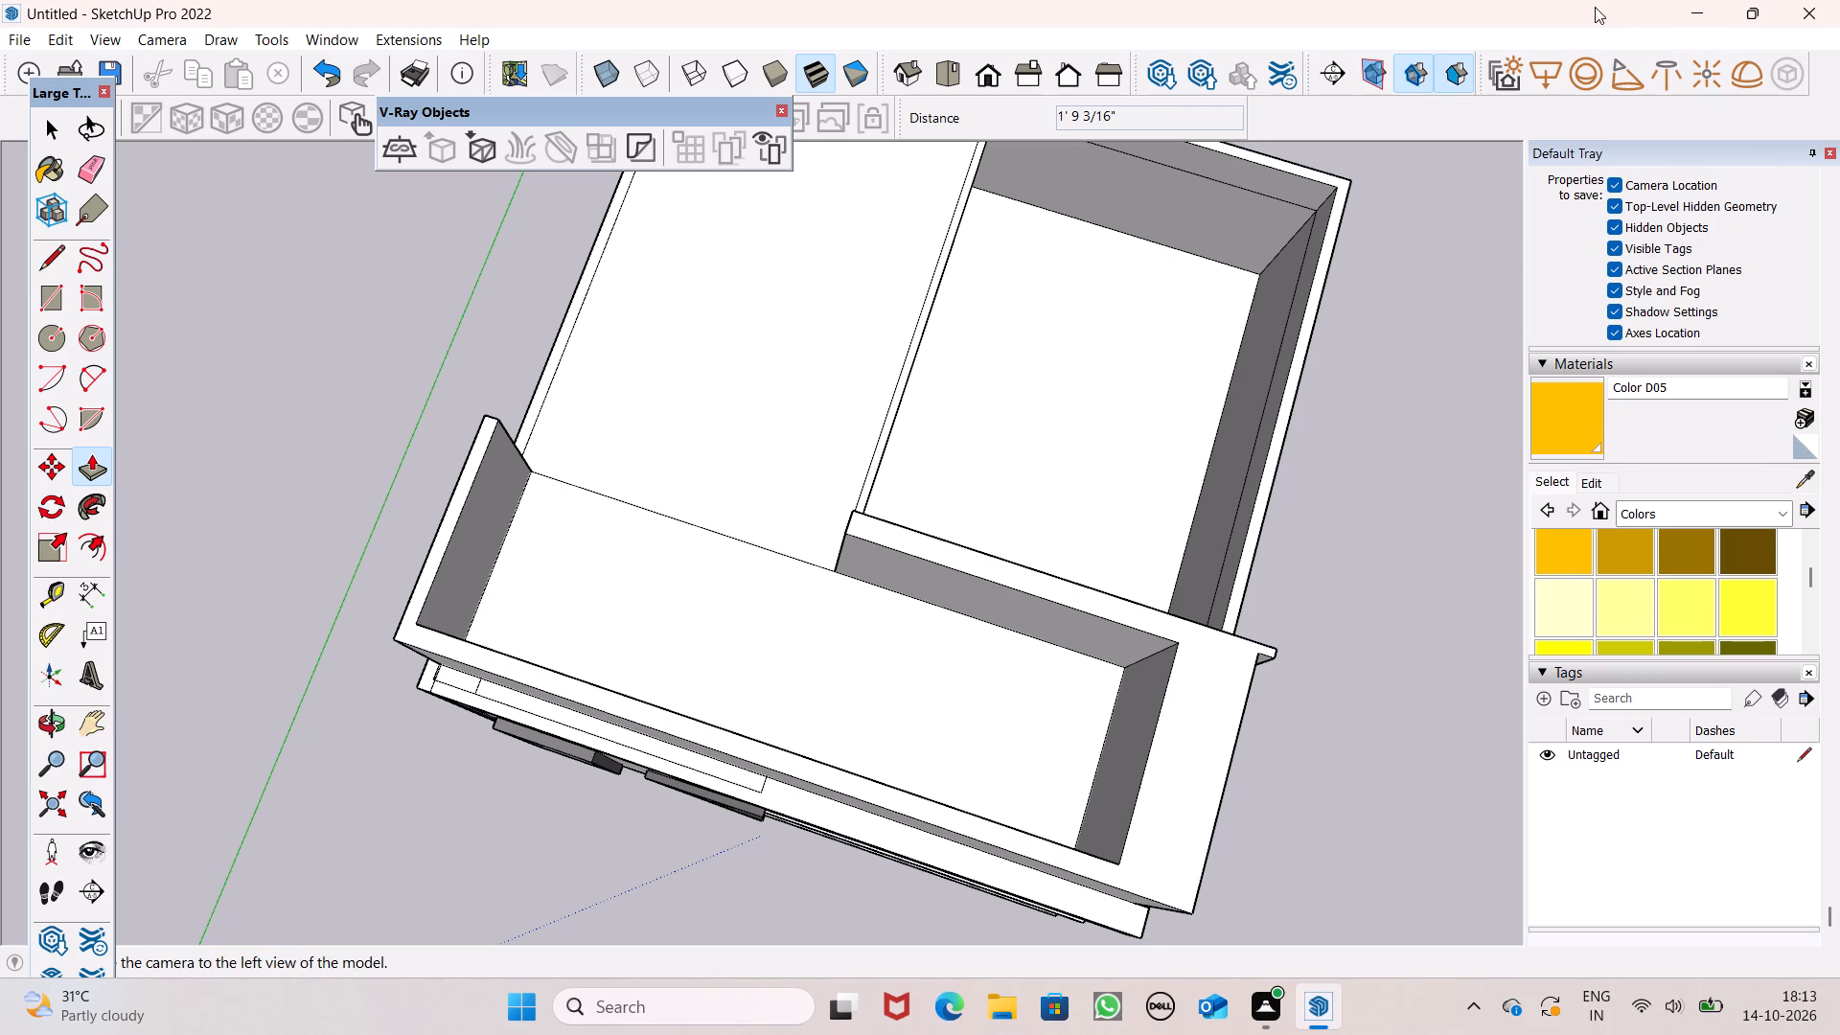
Thin the porch-end parapet by pushing its inner face outward about 3' 2 5/16", plus another 3 7/16".
scroll(951, 393, "down", 1)
middle_click_drag(896, 561, 897, 562)
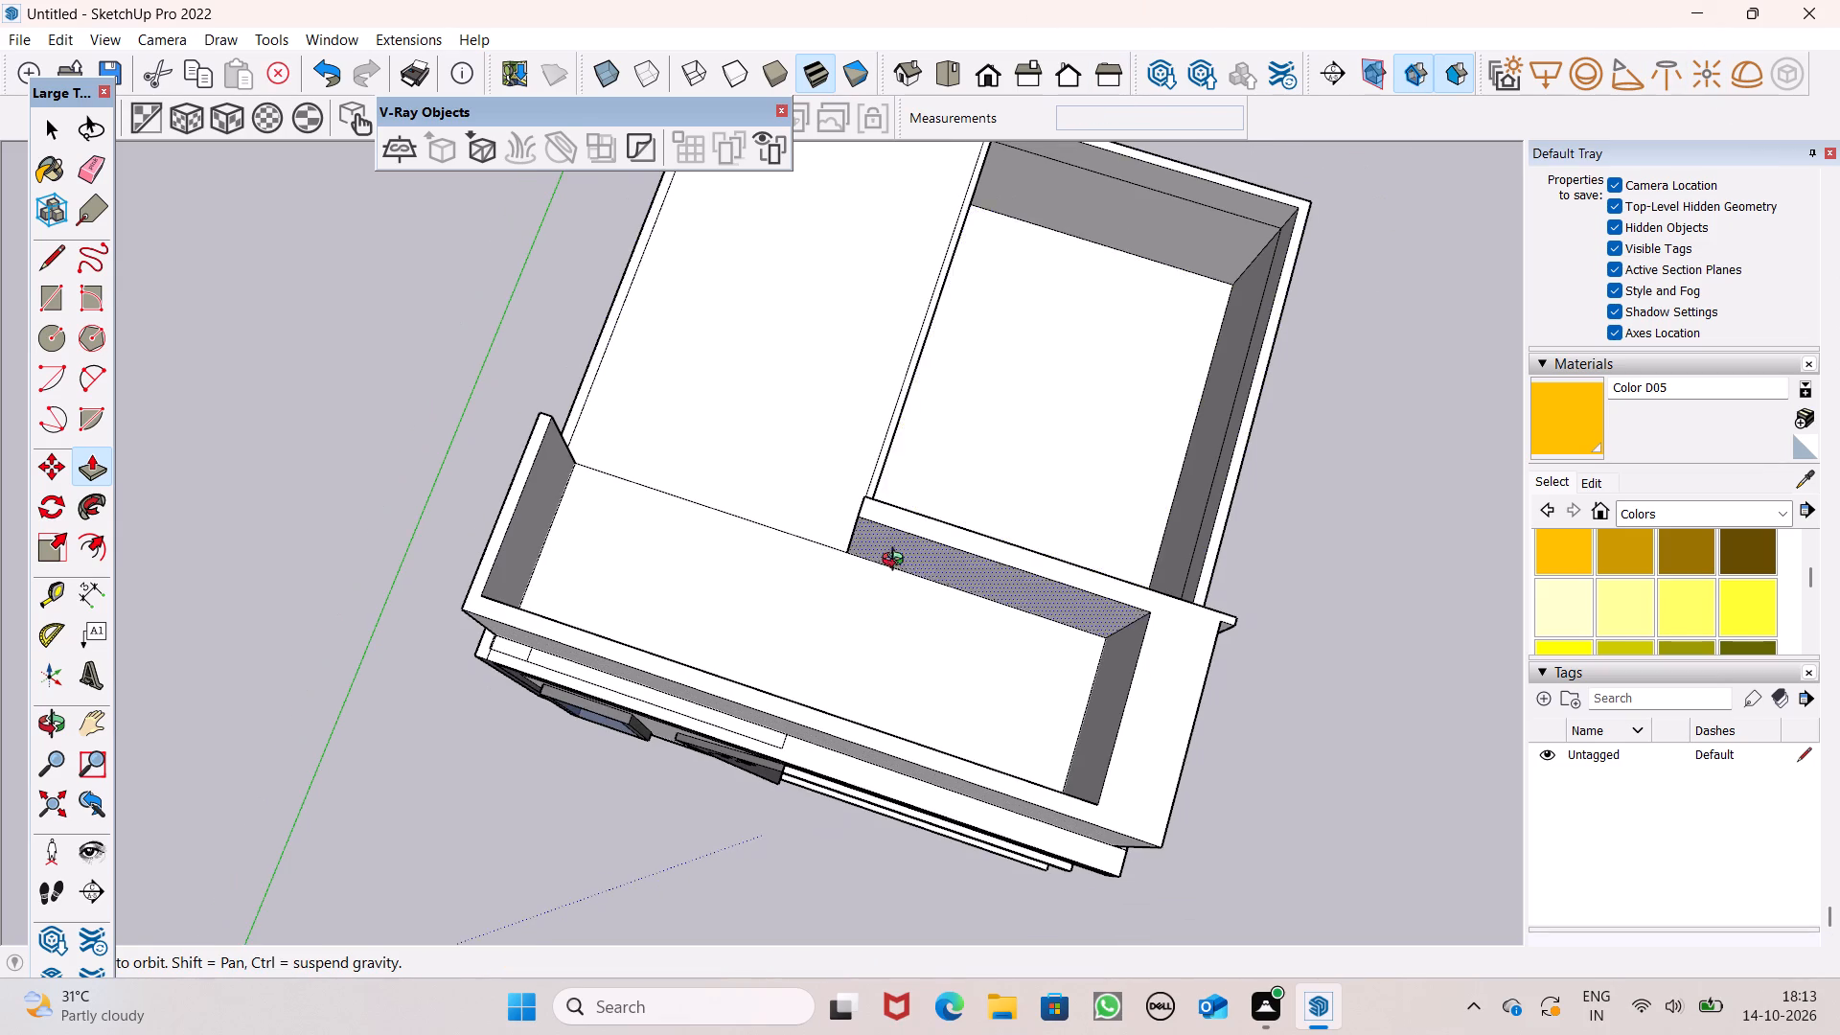
middle_click_drag(897, 562, 1703, 584)
scroll(887, 531, "down", 2)
scroll(954, 598, "up", 1)
scroll(993, 611, "down", 3)
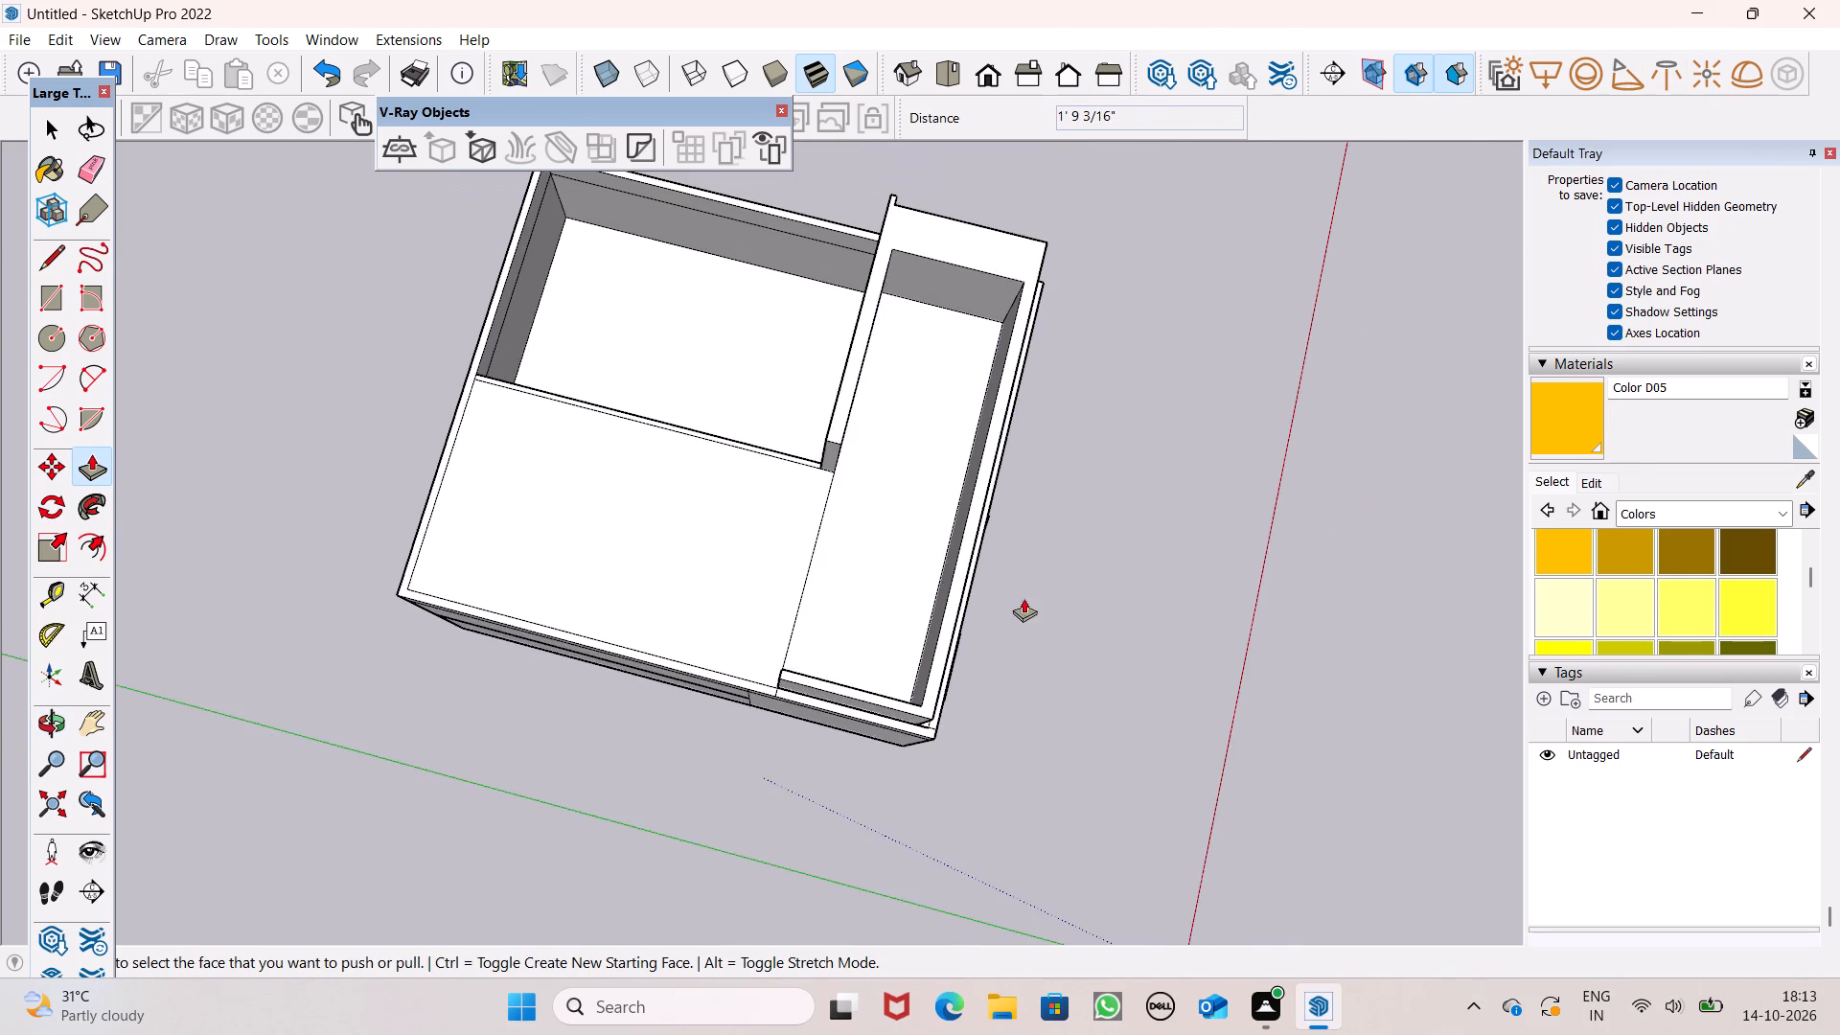
scroll(972, 215, "up", 8)
scroll(980, 292, "up", 2)
scroll(980, 292, "down", 1)
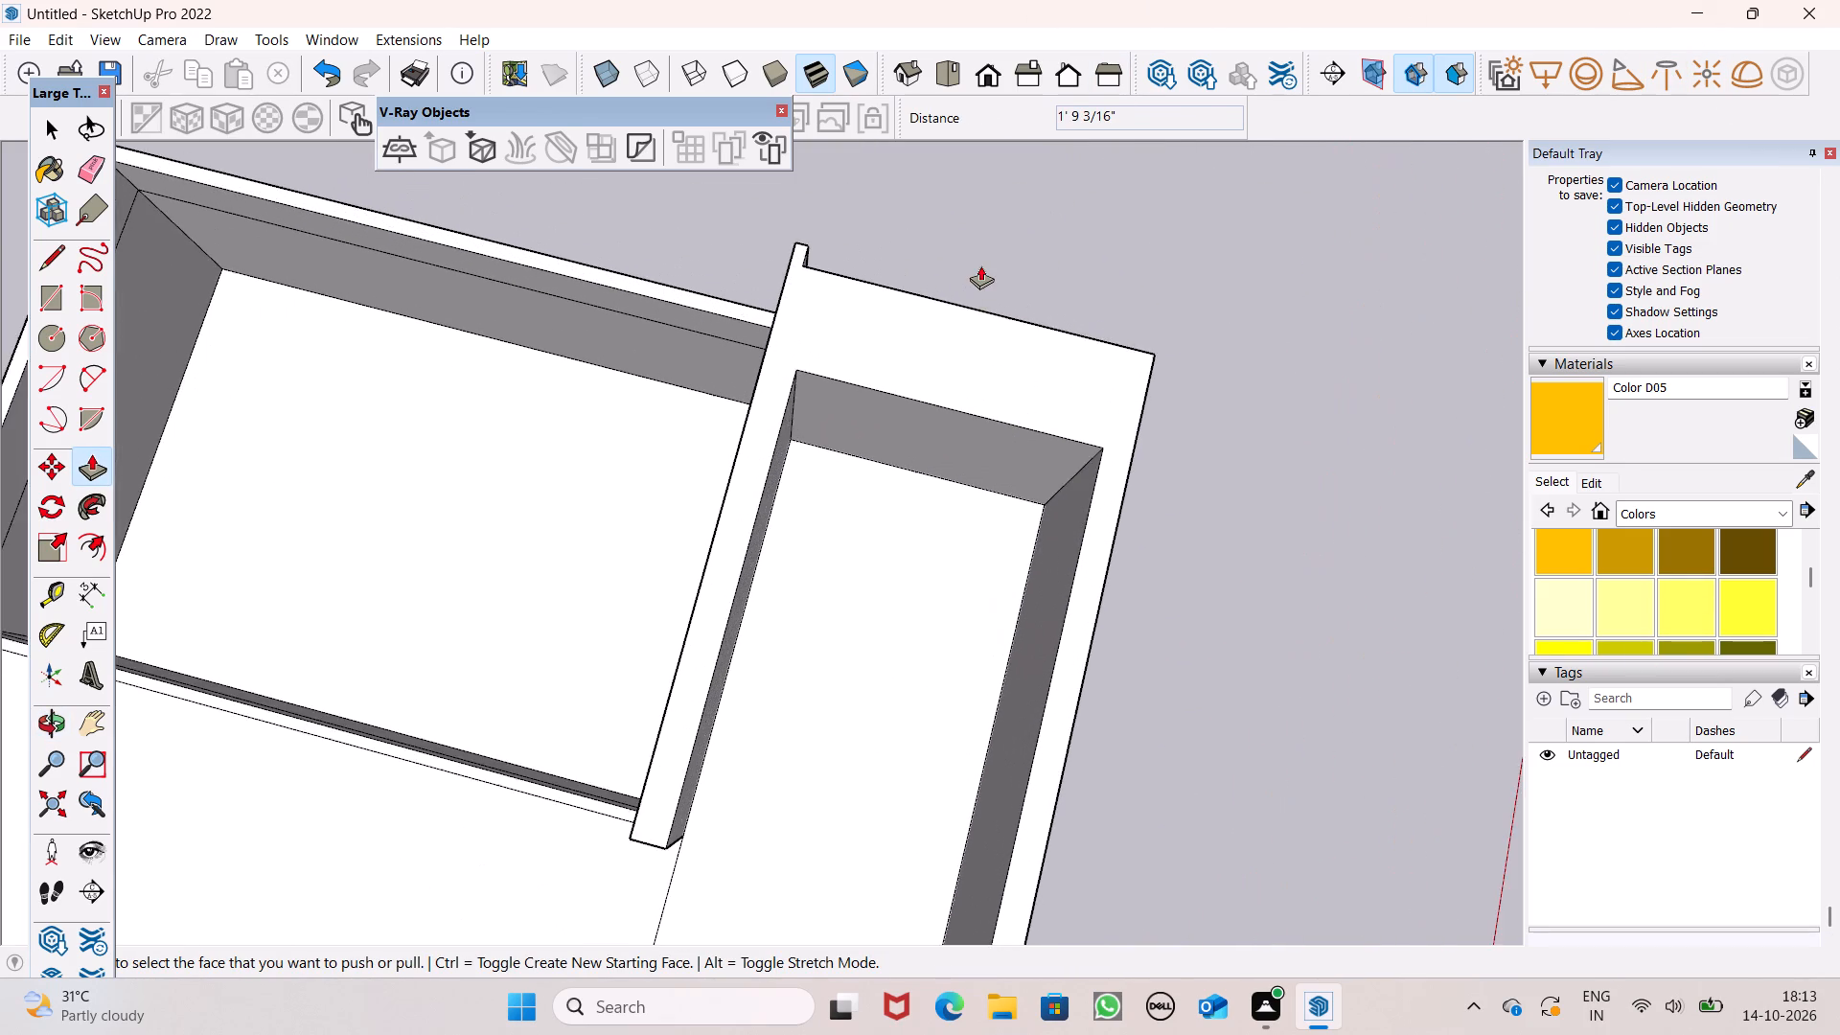
scroll(980, 265, "up", 5)
left_click_drag(857, 570, 884, 493)
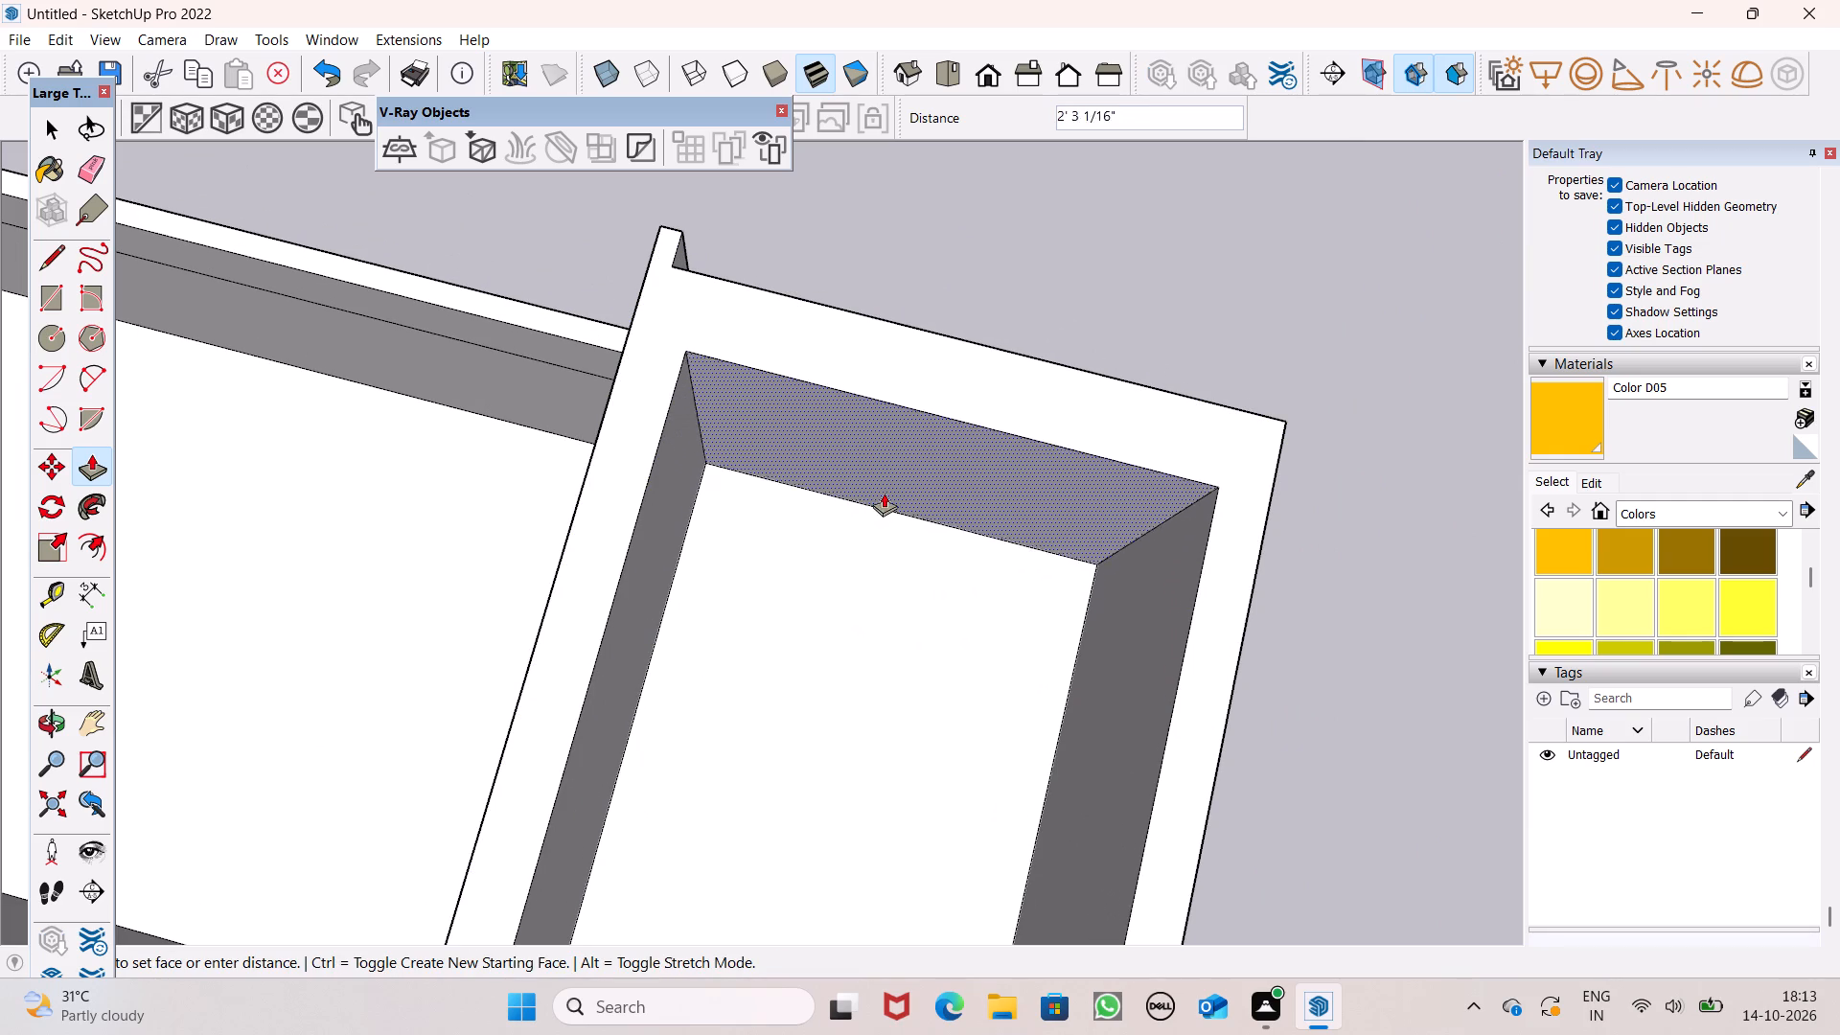
left_click_drag(884, 493, 903, 466)
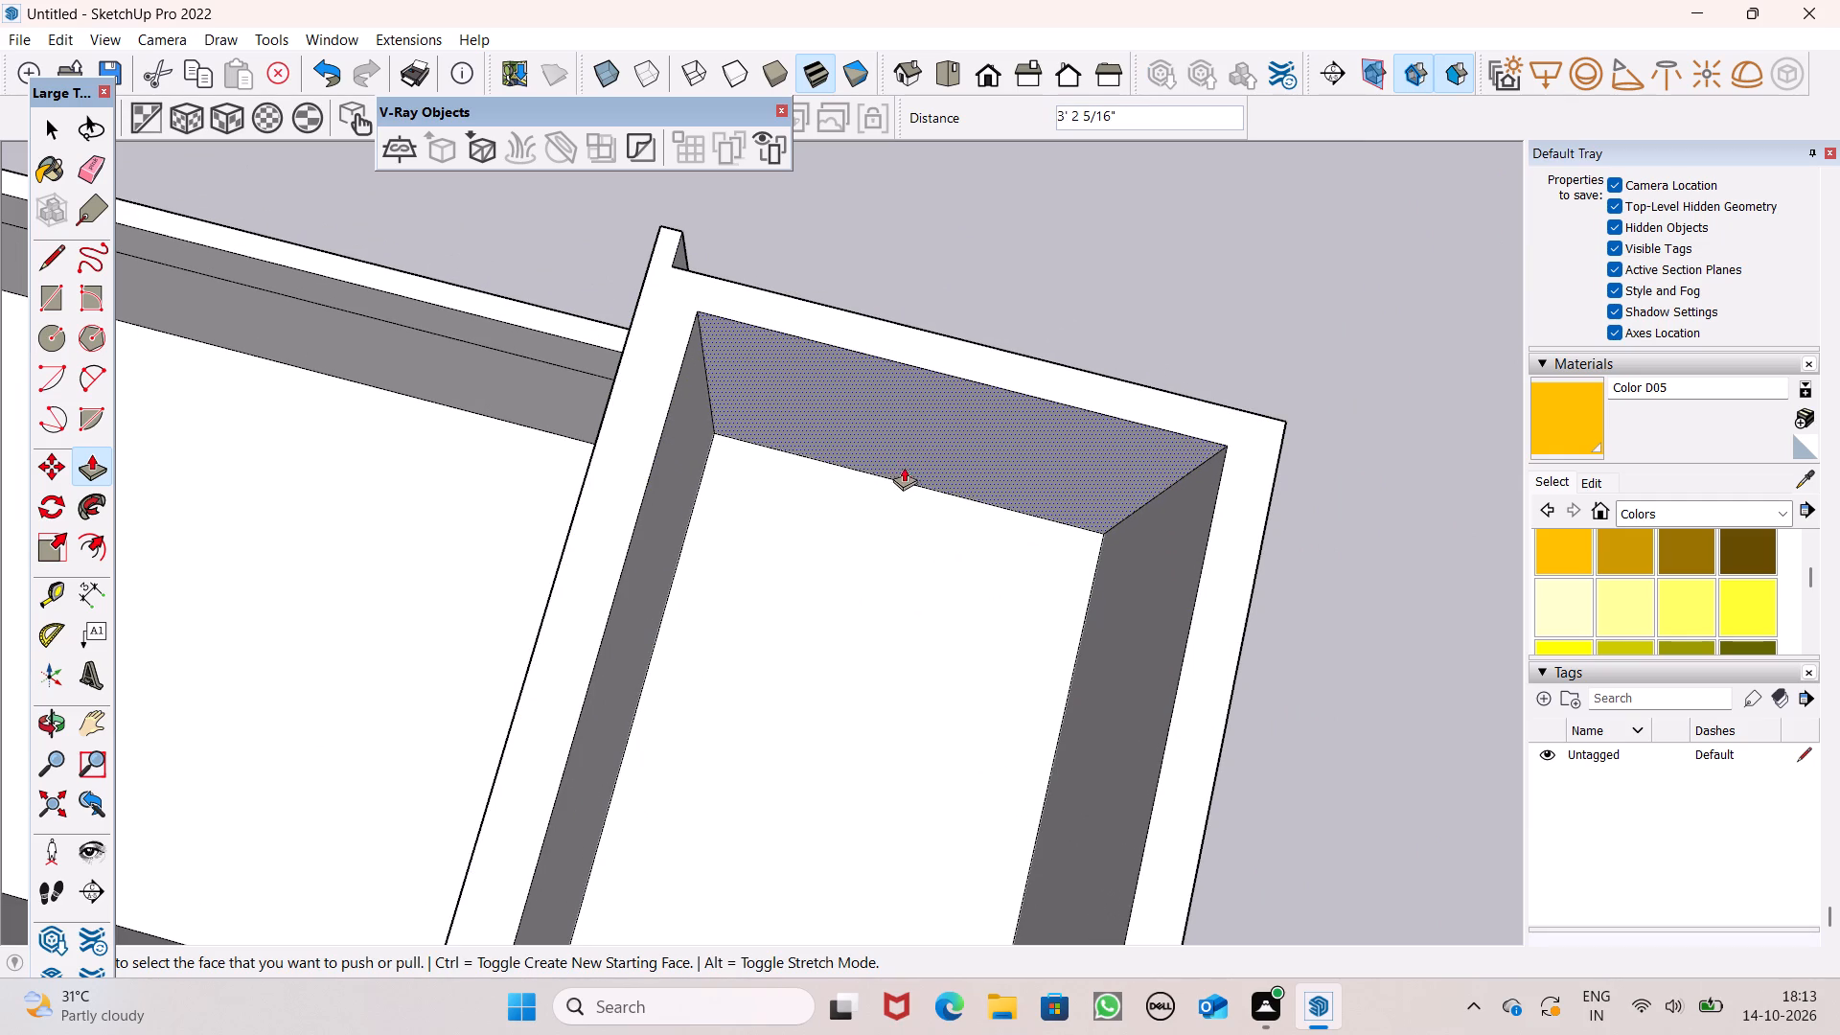
left_click_drag(973, 437, 977, 426)
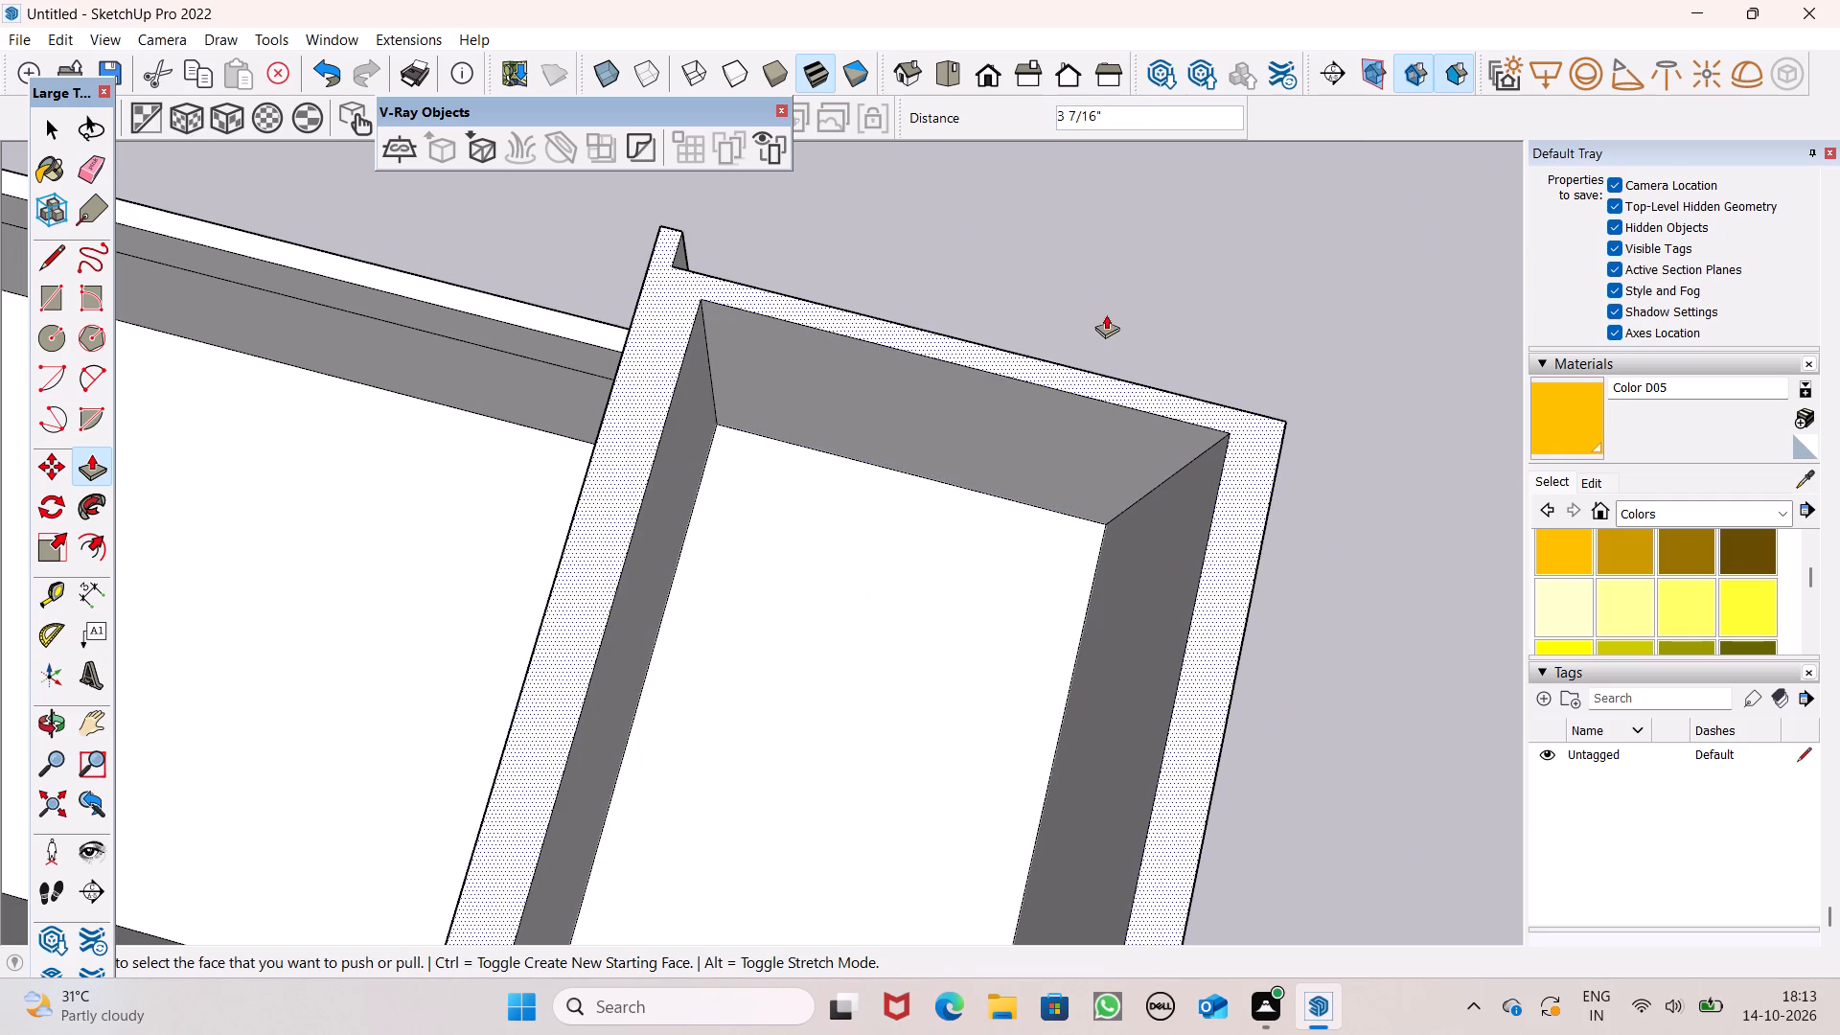
key("space")
key("space")
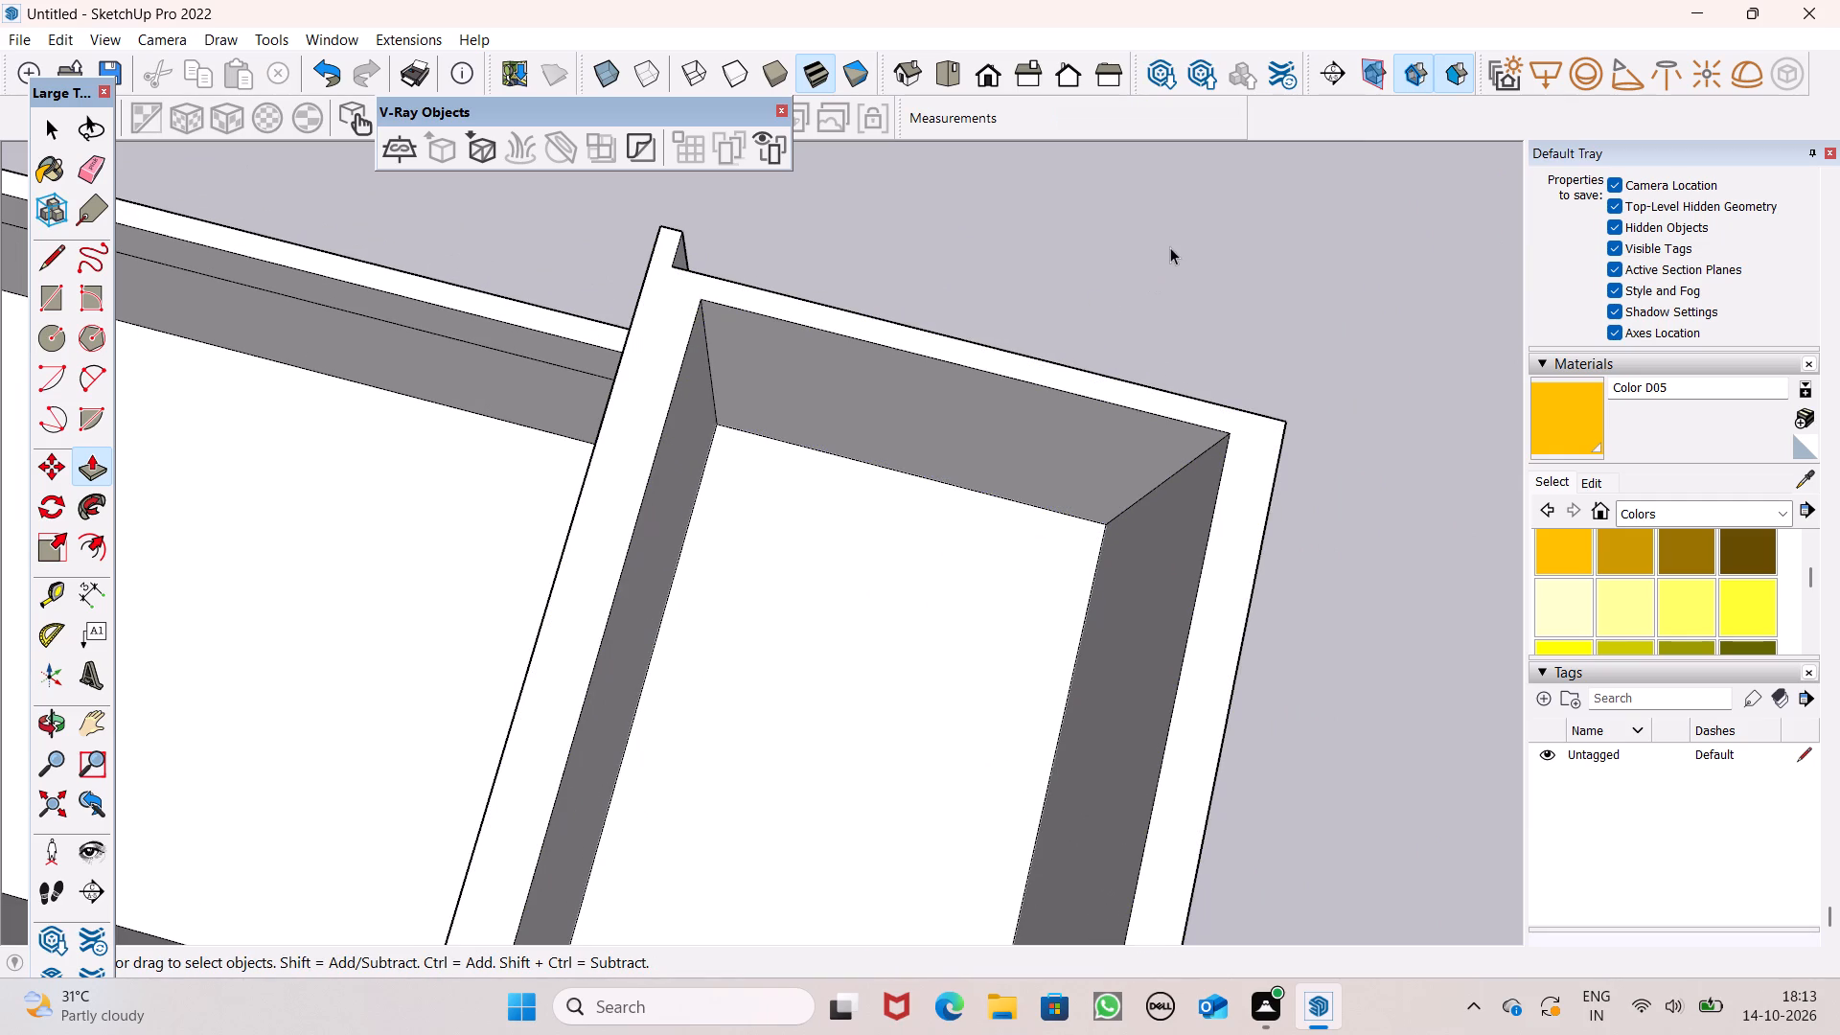
Draw a short line at the rim of the open rear roof bay to close it over with a roof face.
scroll(1163, 258, "down", 8)
middle_click_drag(1231, 402, 488, 201)
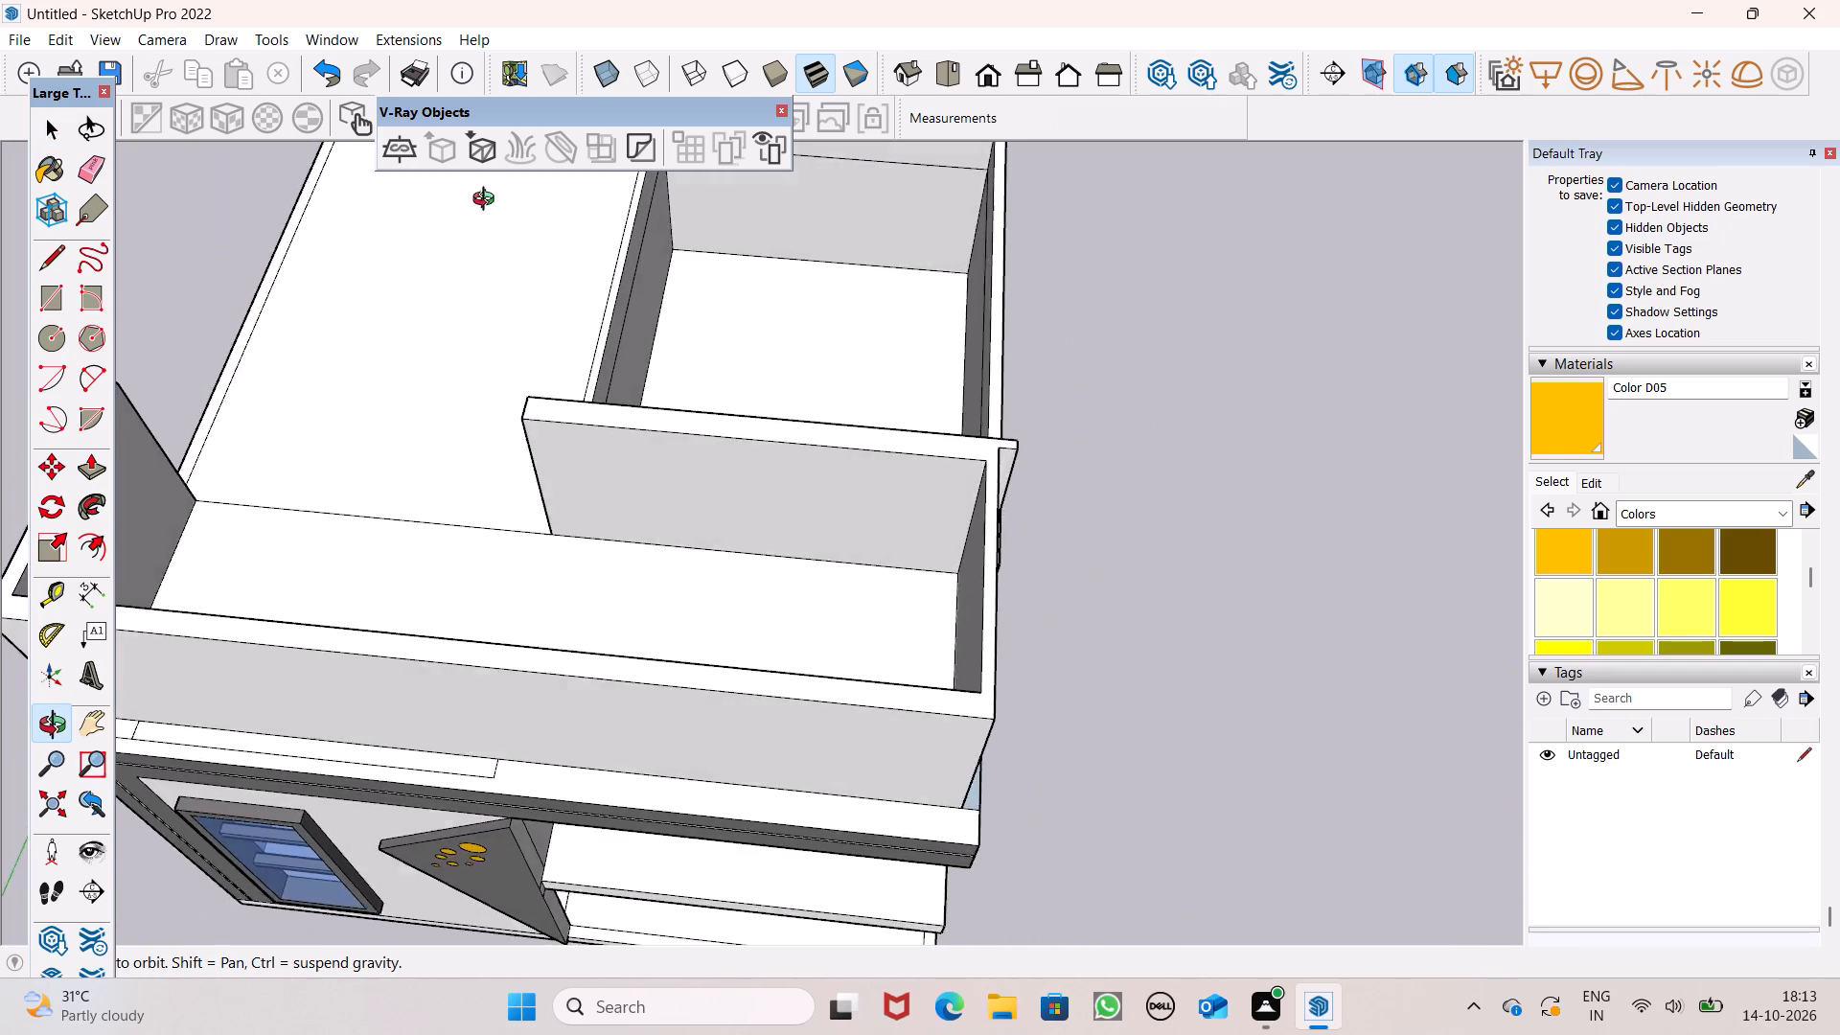
middle_click_drag(488, 201, 514, 77)
scroll(899, 347, "up", 5)
scroll(1009, 288, "down", 4)
middle_click_drag(1081, 291, 1021, 348)
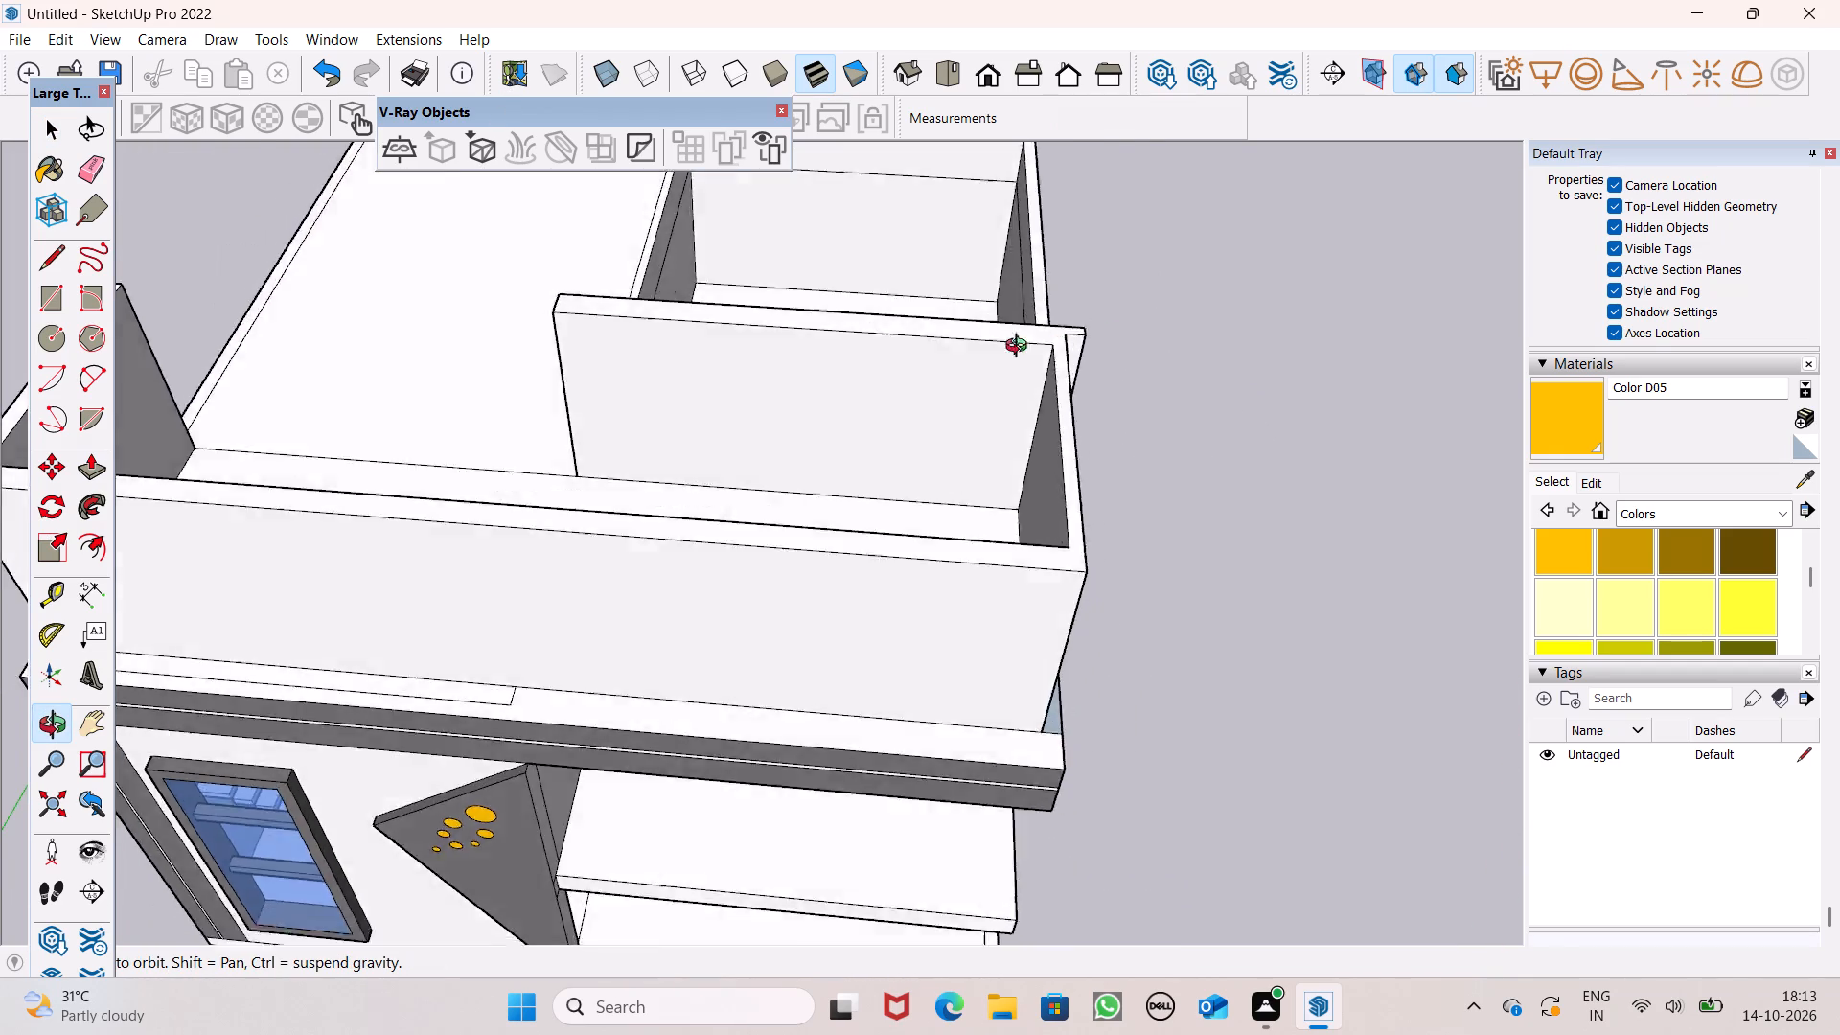
middle_click_drag(1021, 348, 315, 443)
scroll(604, 491, "down", 2)
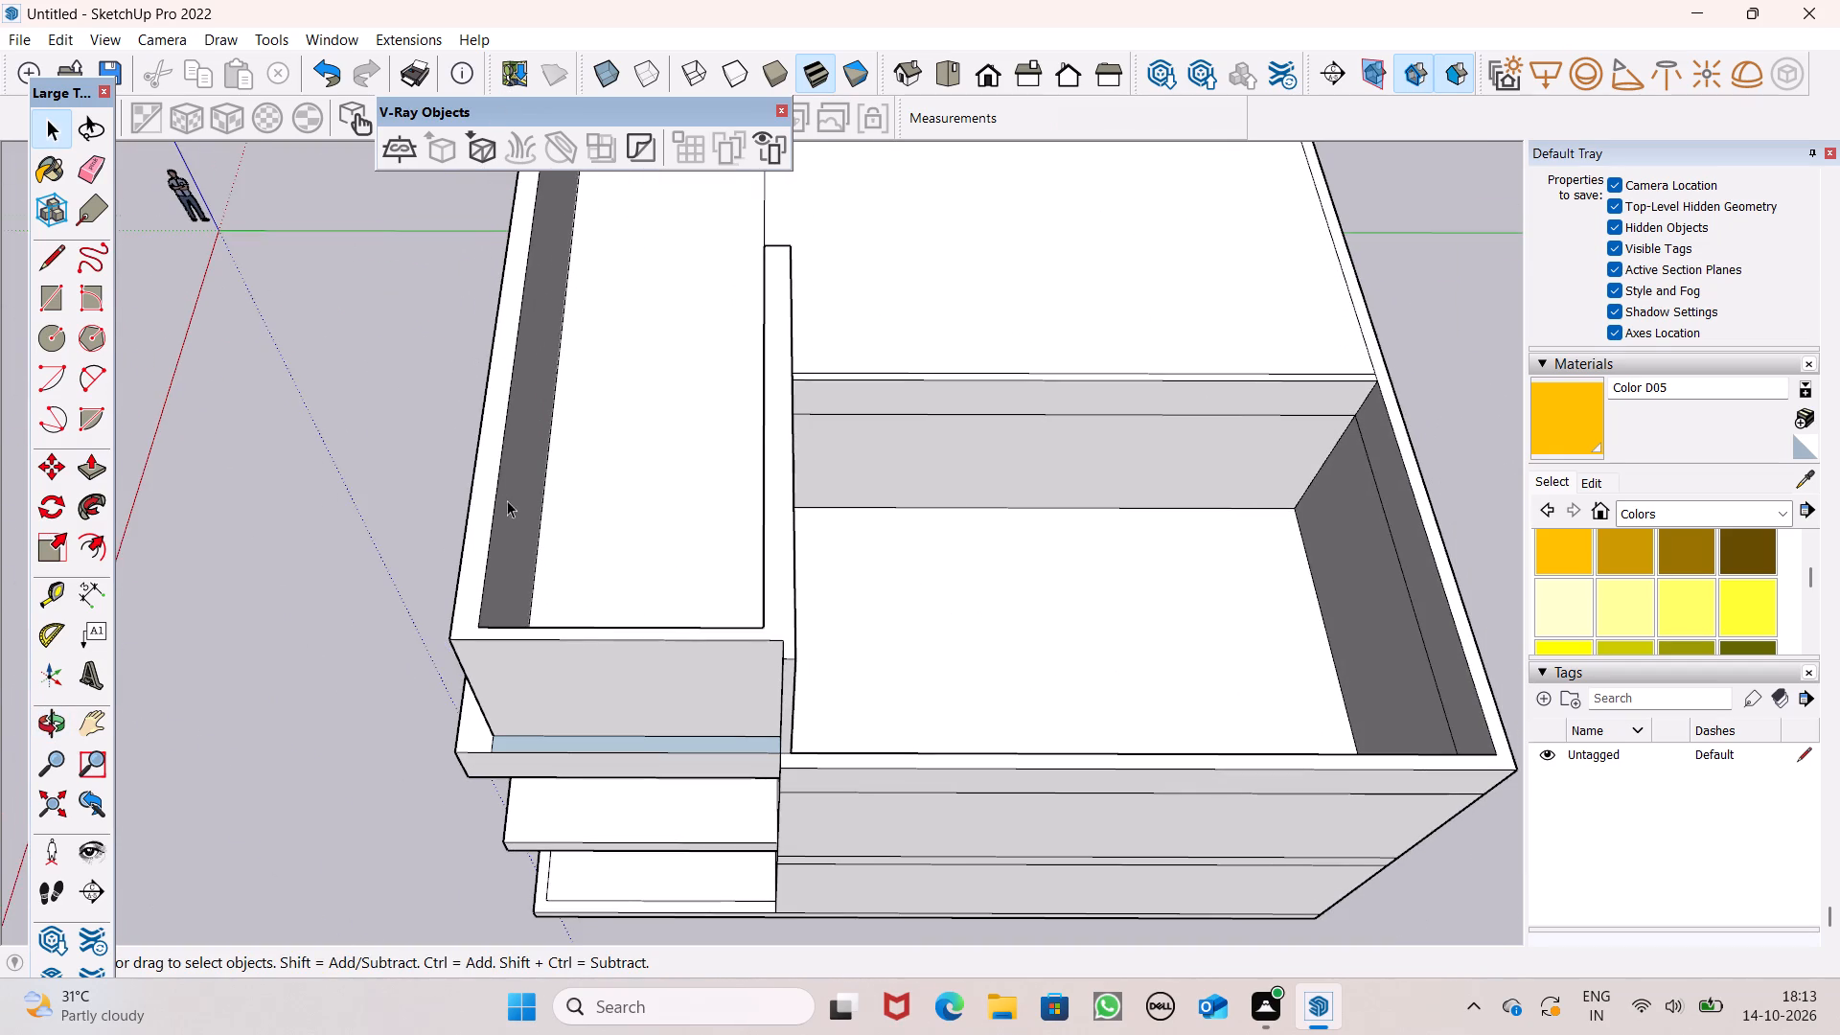
scroll(496, 463, "down", 1)
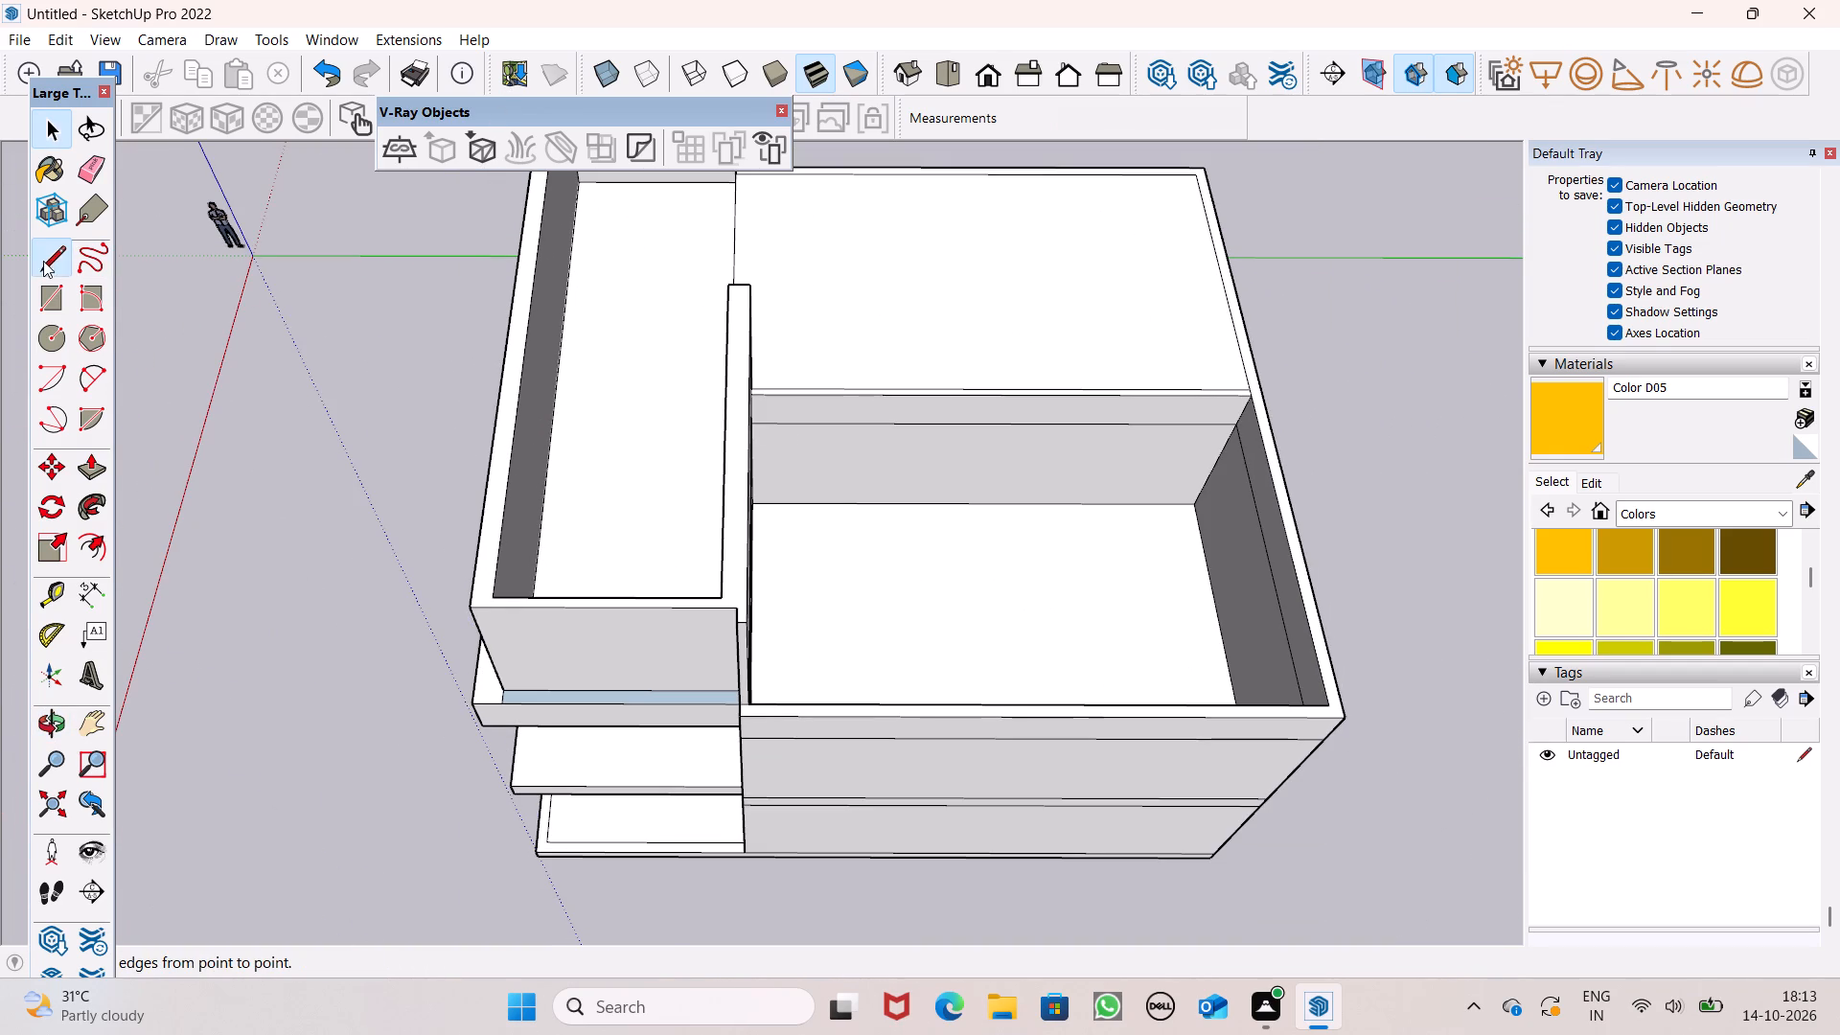
left_click(43, 261)
scroll(829, 384, "up", 3)
scroll(830, 386, "down", 1)
scroll(830, 386, "up", 1)
left_click_drag(795, 400, 814, 400)
left_click(814, 400)
scroll(818, 389, "down", 2)
scroll(1196, 533, "down", 1)
Pull the narrow border strip around the rear roof up 5' to form a parapet.
middle_click_drag(1217, 700, 1006, 617)
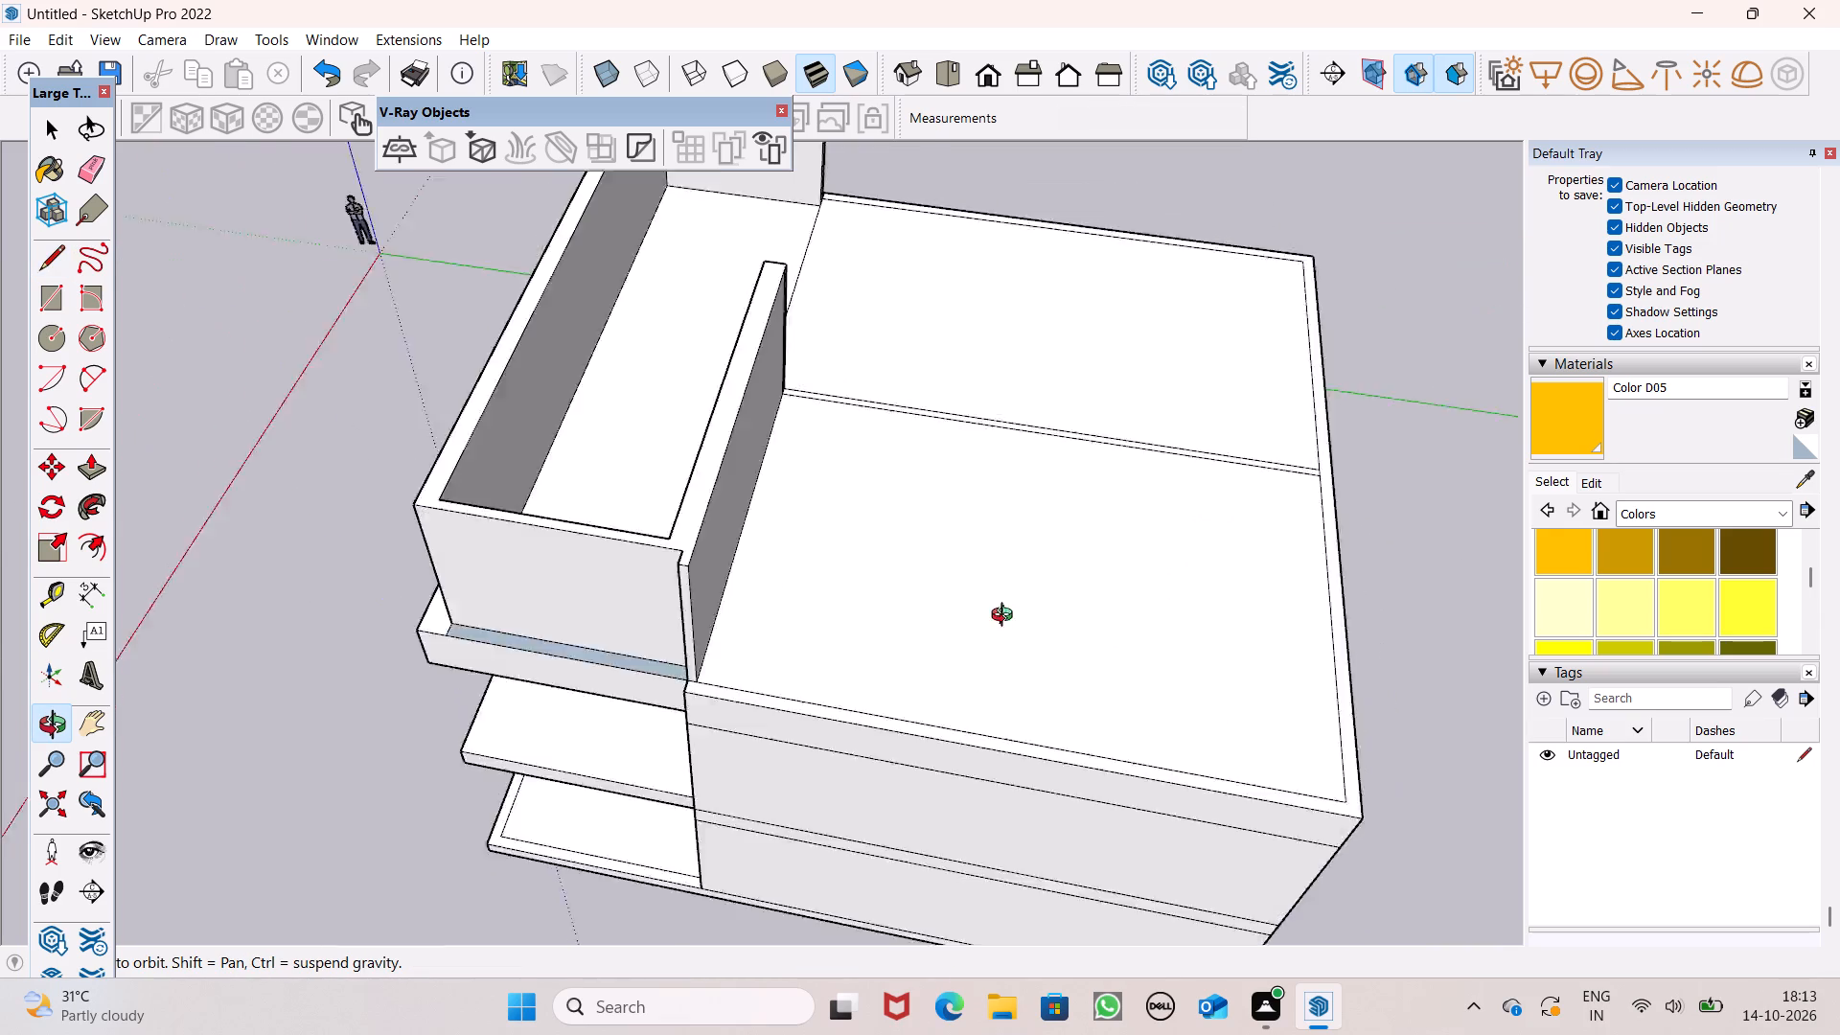
middle_click_drag(1006, 617, 1004, 534)
scroll(884, 588, "up", 1)
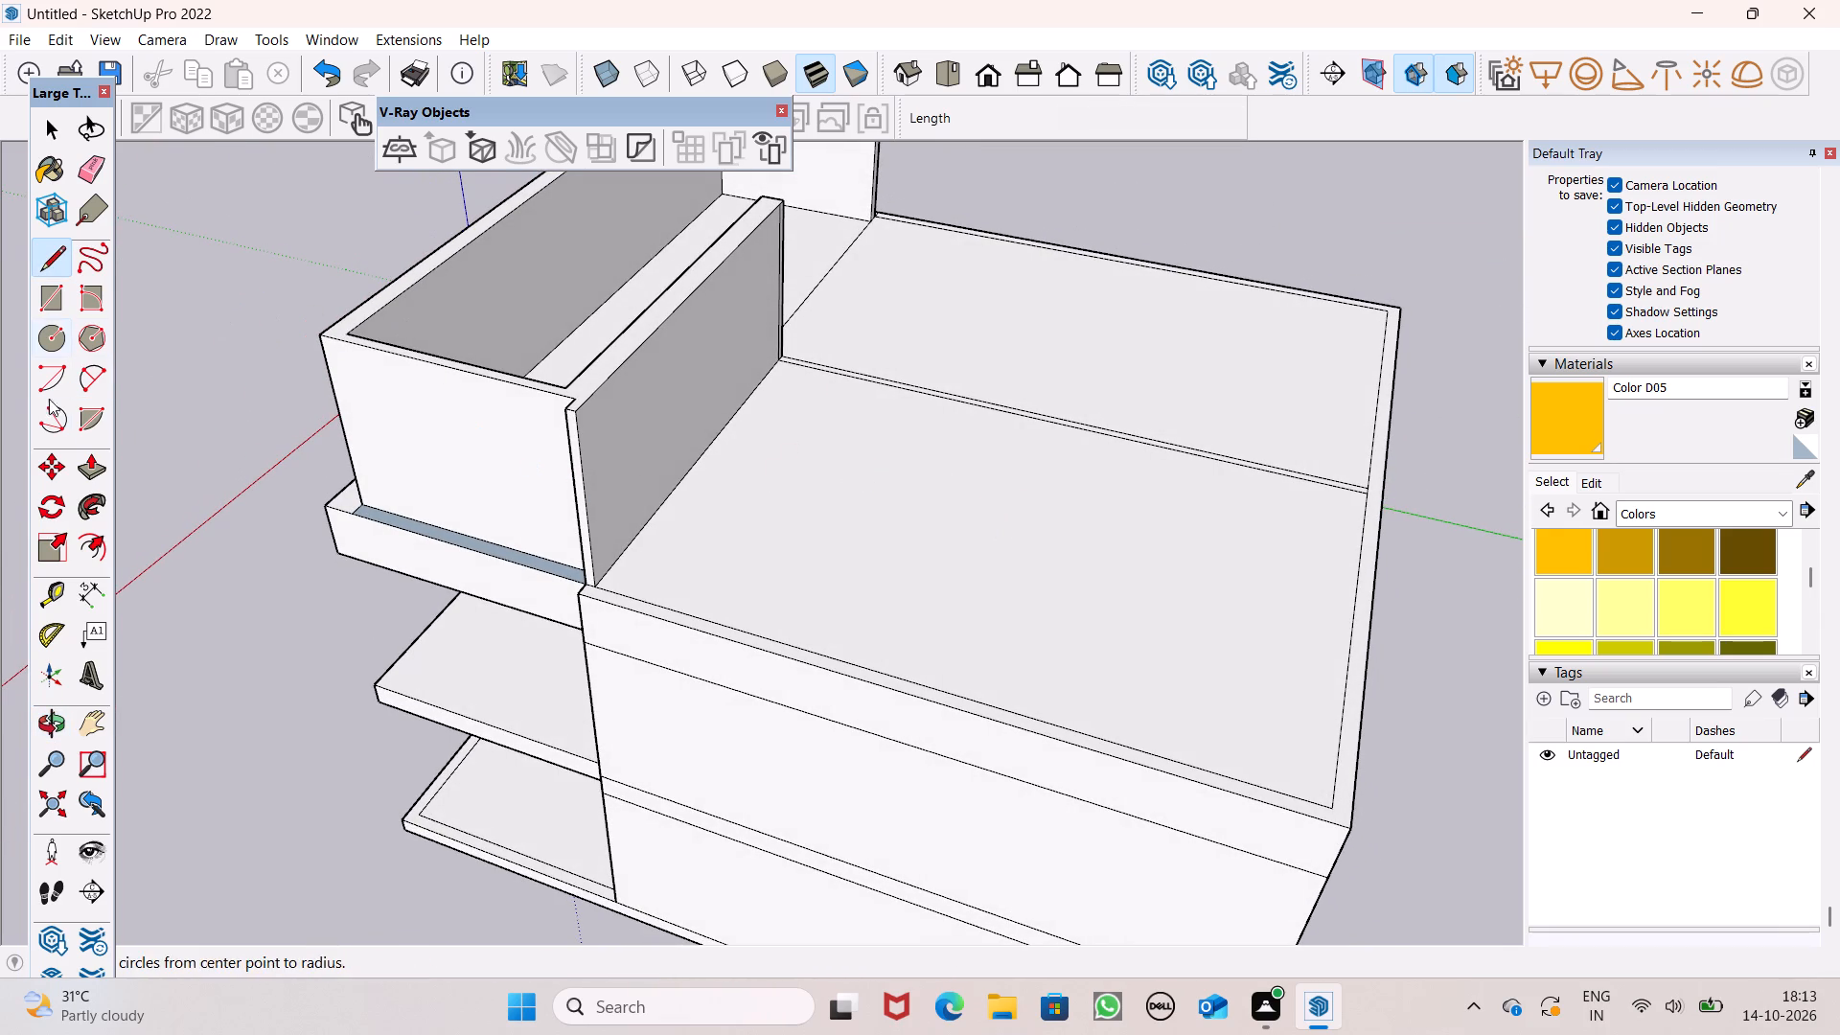
left_click(93, 465)
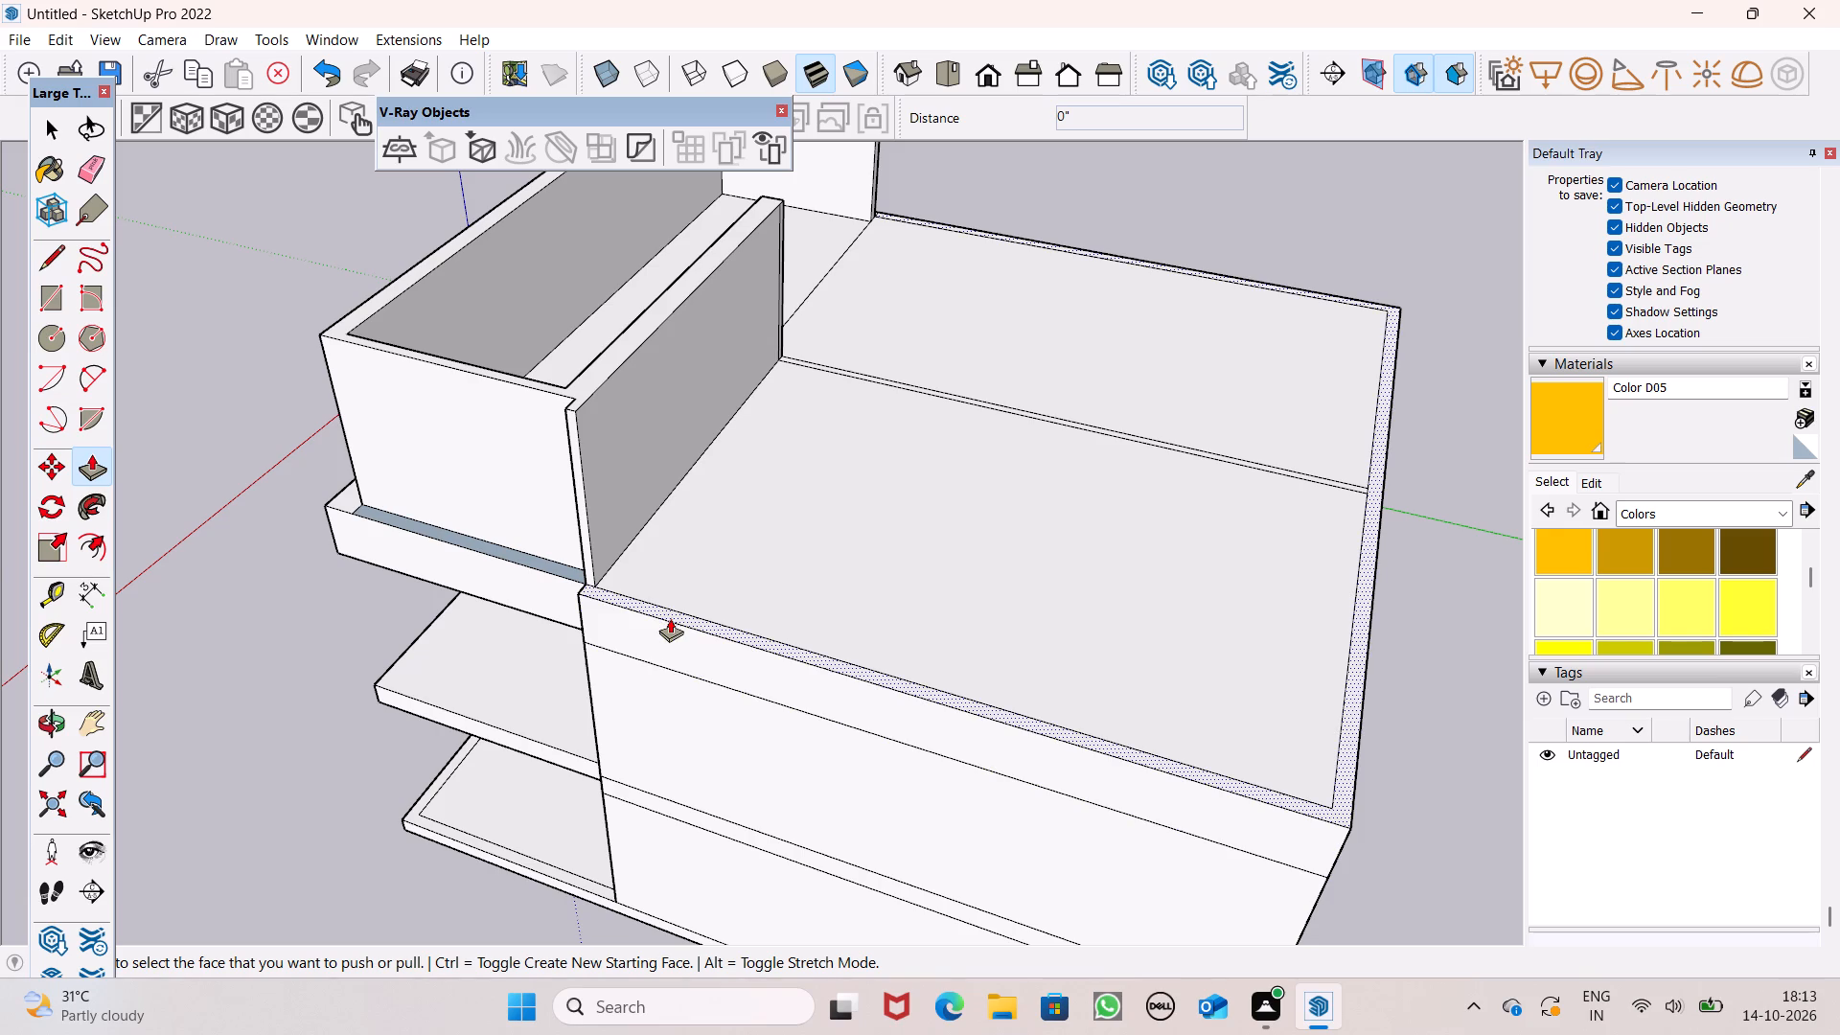
left_click_drag(672, 614, 666, 552)
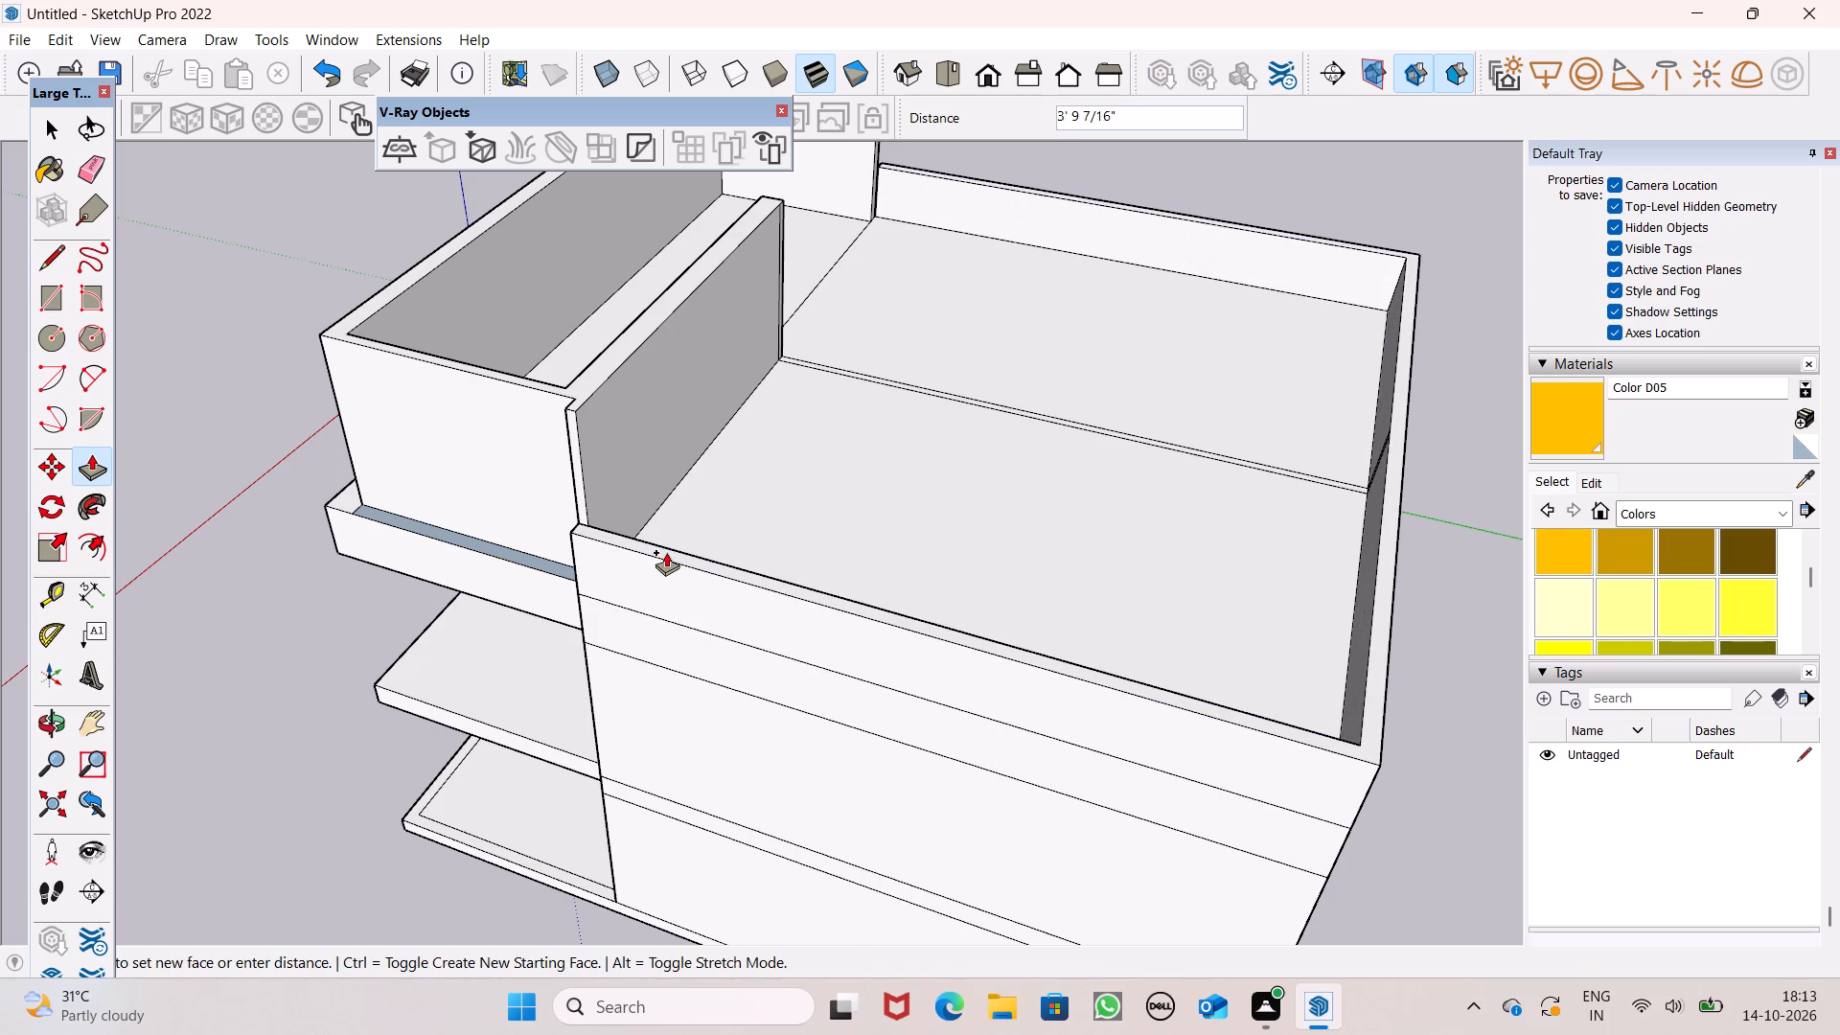
left_click_drag(666, 552, 666, 541)
type("5'")
key("Return")
Draw two lines across the inner cross parapet's top, continuing the outer and inner faces of the porch-end parapet.
scroll(666, 541, "down", 5)
scroll(631, 399, "up", 8)
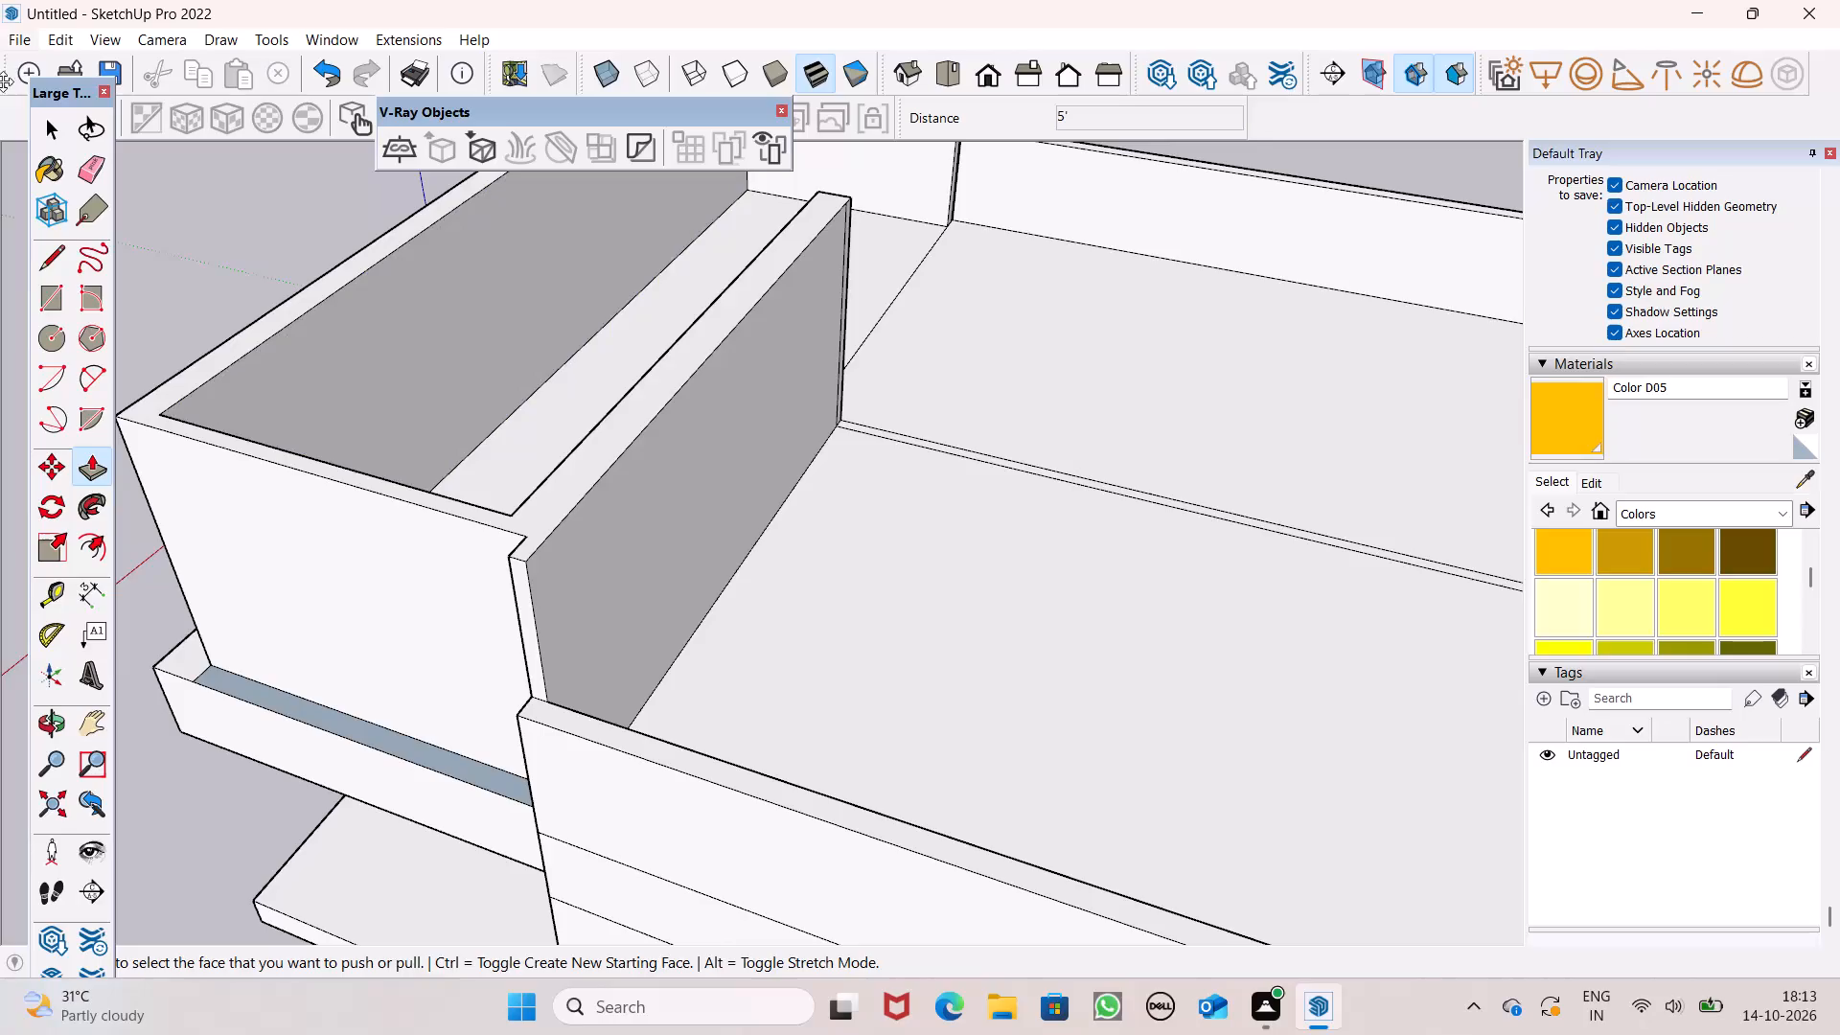
middle_click_drag(401, 434, 240, 663)
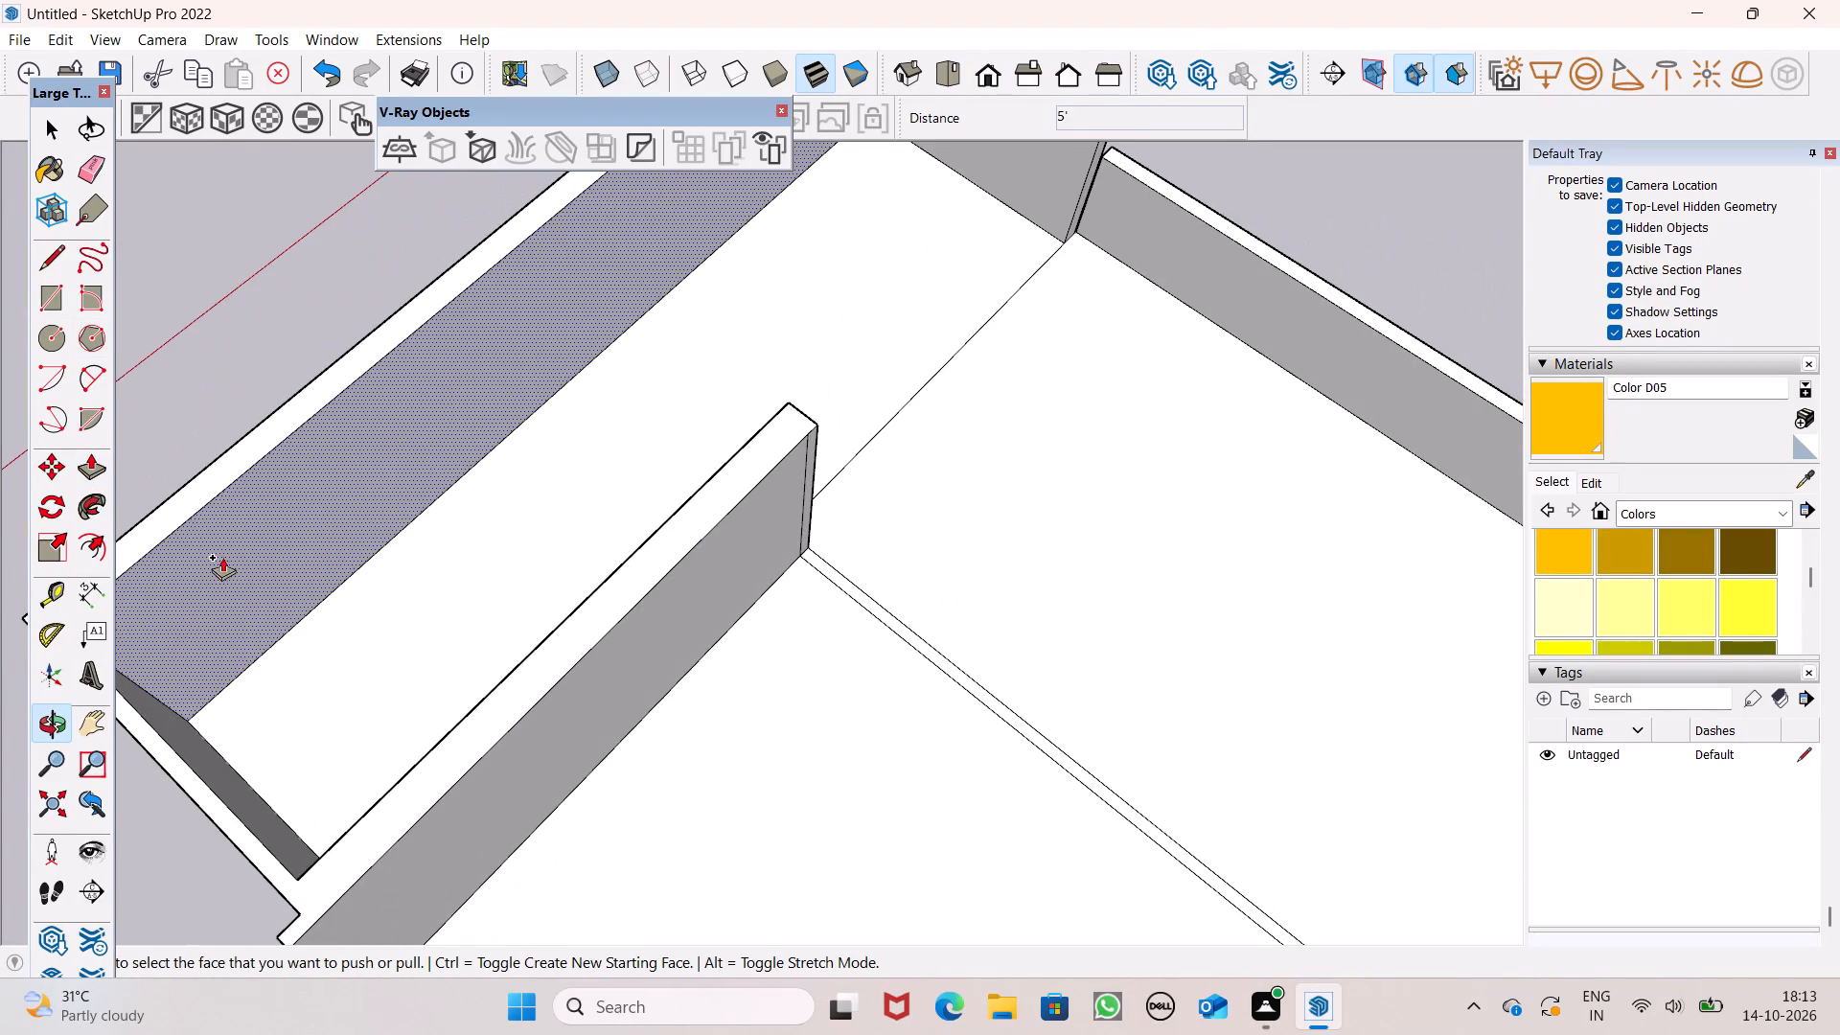
middle_click_drag(225, 529, 232, 516)
scroll(418, 521, "down", 7)
middle_click_drag(431, 573, 271, 640)
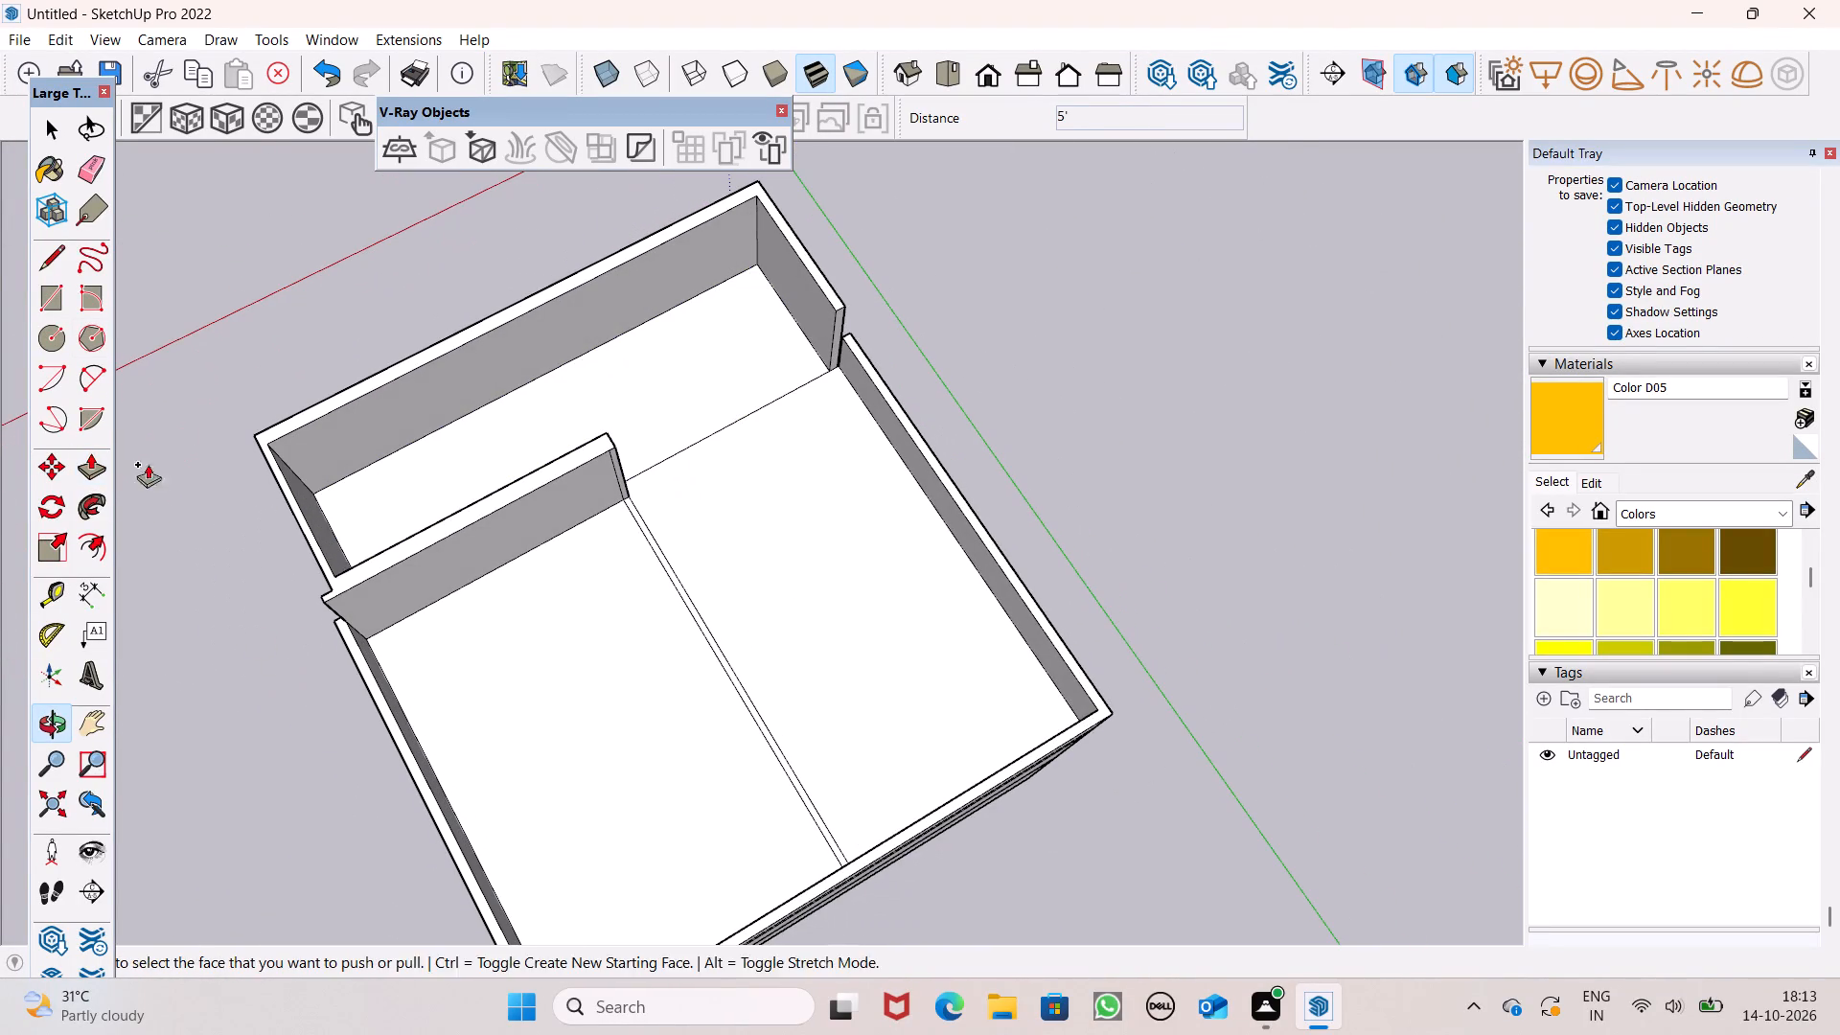
left_click(43, 262)
scroll(265, 510, "up", 1)
scroll(270, 514, "down", 1)
scroll(276, 518, "up", 5)
scroll(439, 669, "up", 2)
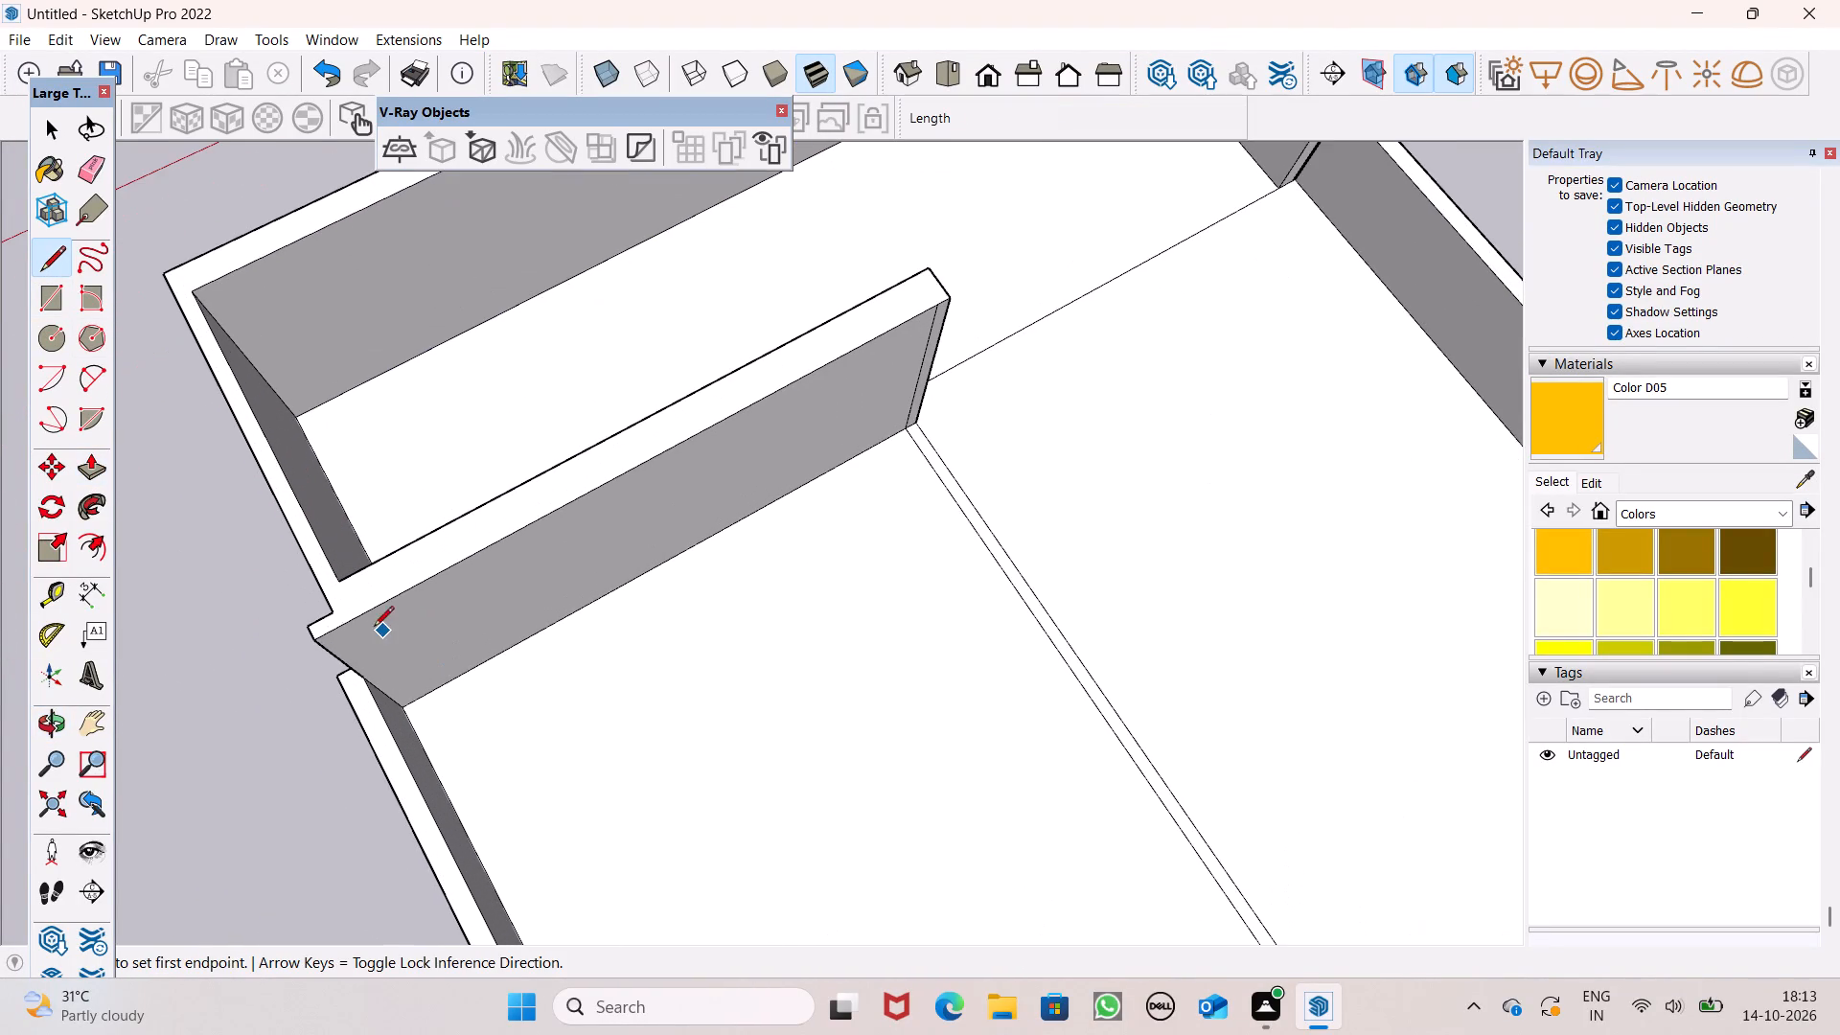
scroll(355, 615, "up", 9)
scroll(336, 614, "down", 3)
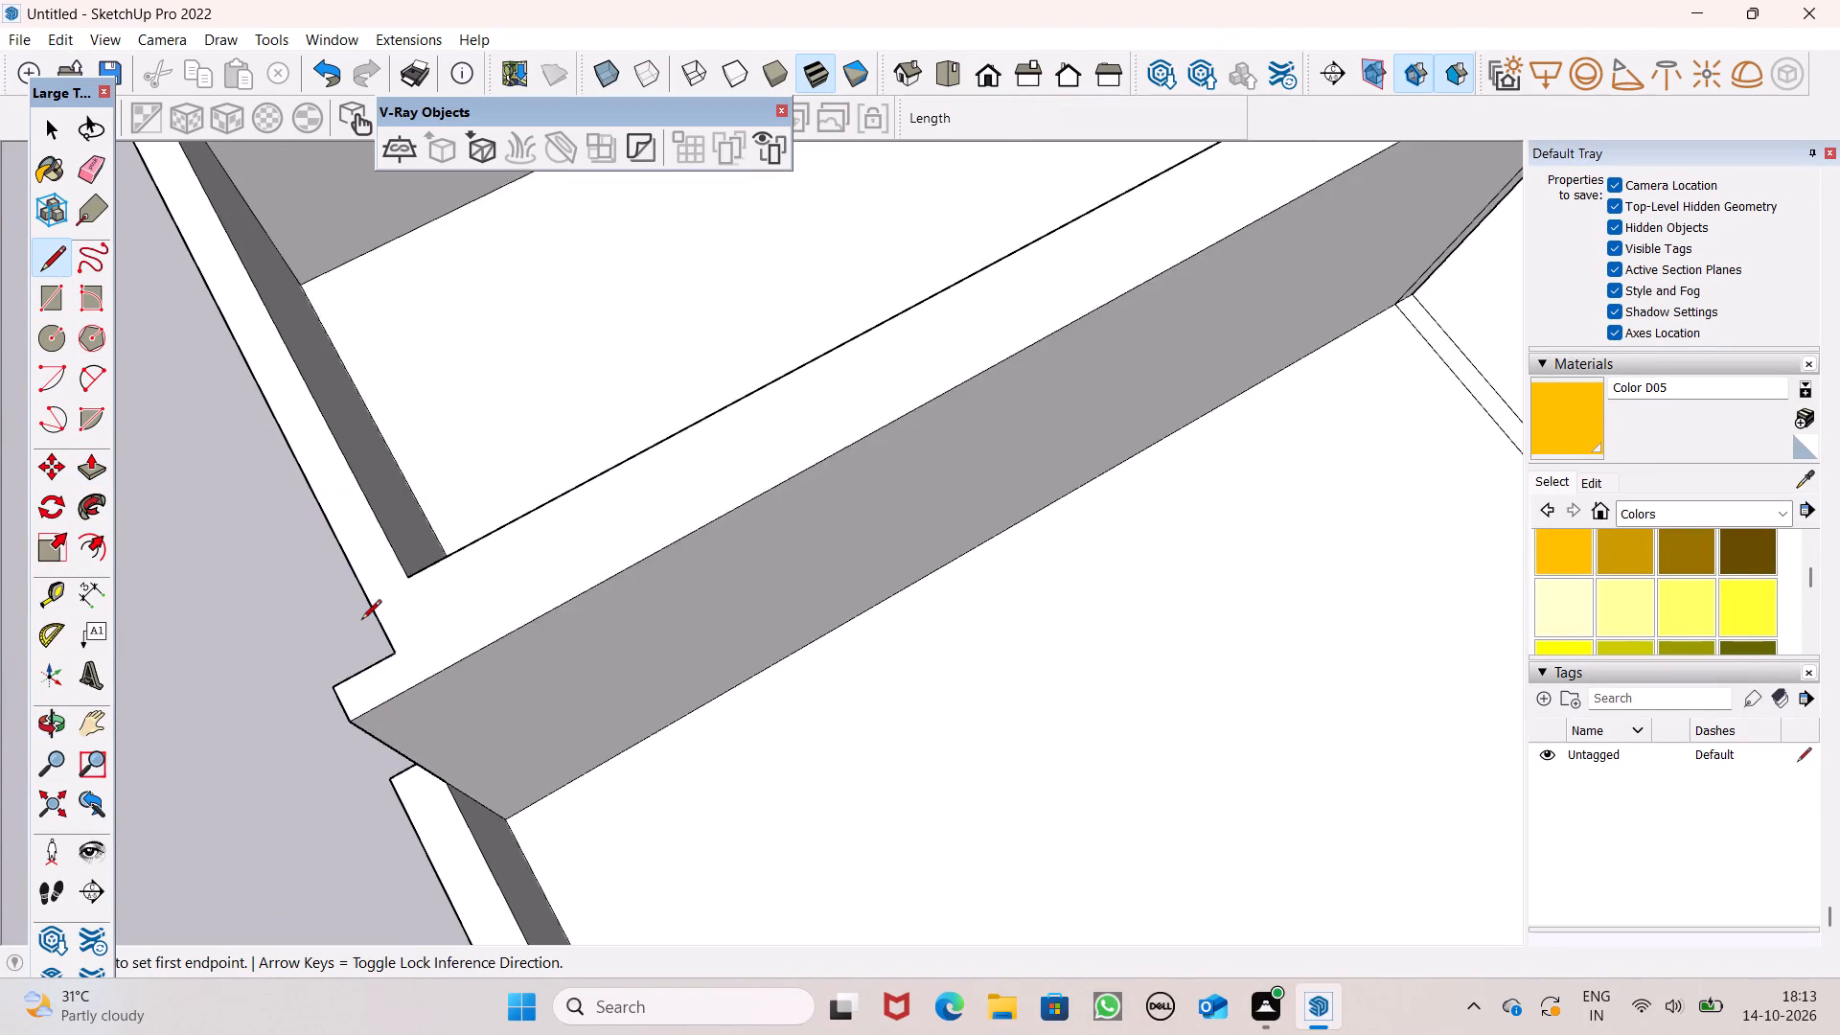
scroll(361, 621, "down", 3)
scroll(385, 667, "up", 6)
left_click(387, 620)
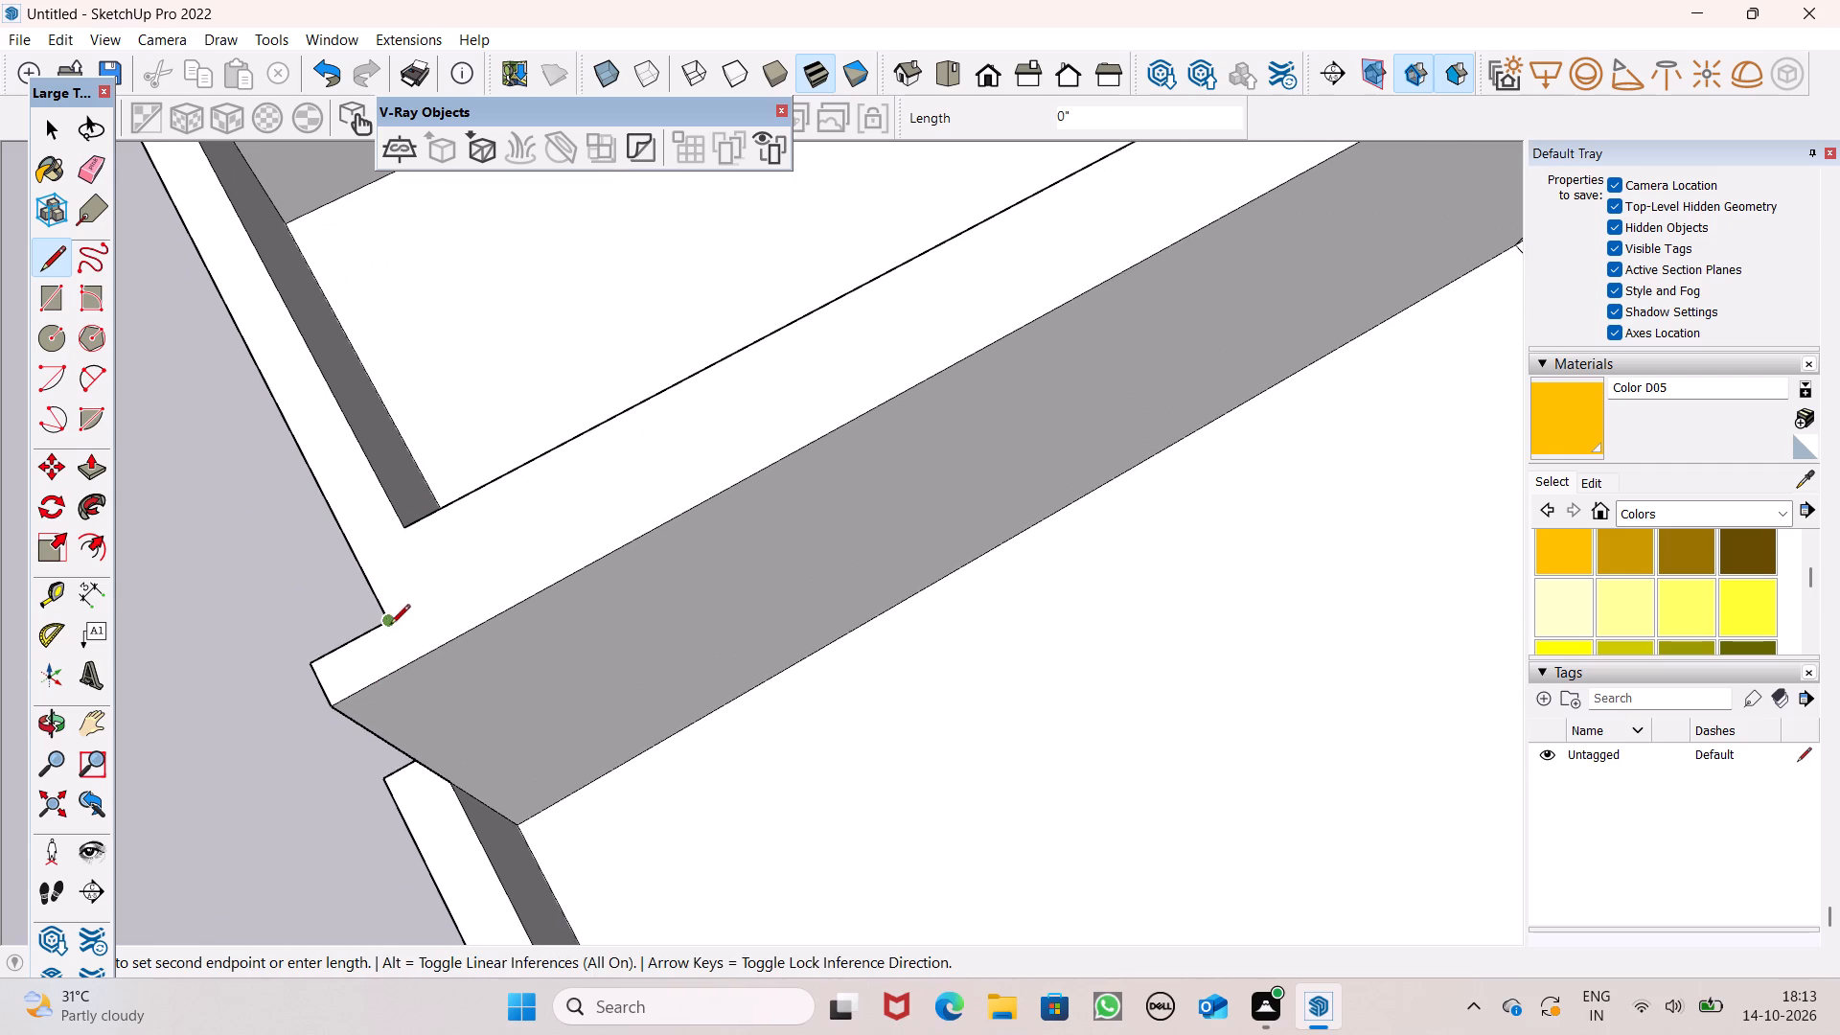
left_click_drag(406, 661, 411, 646)
left_click(404, 525)
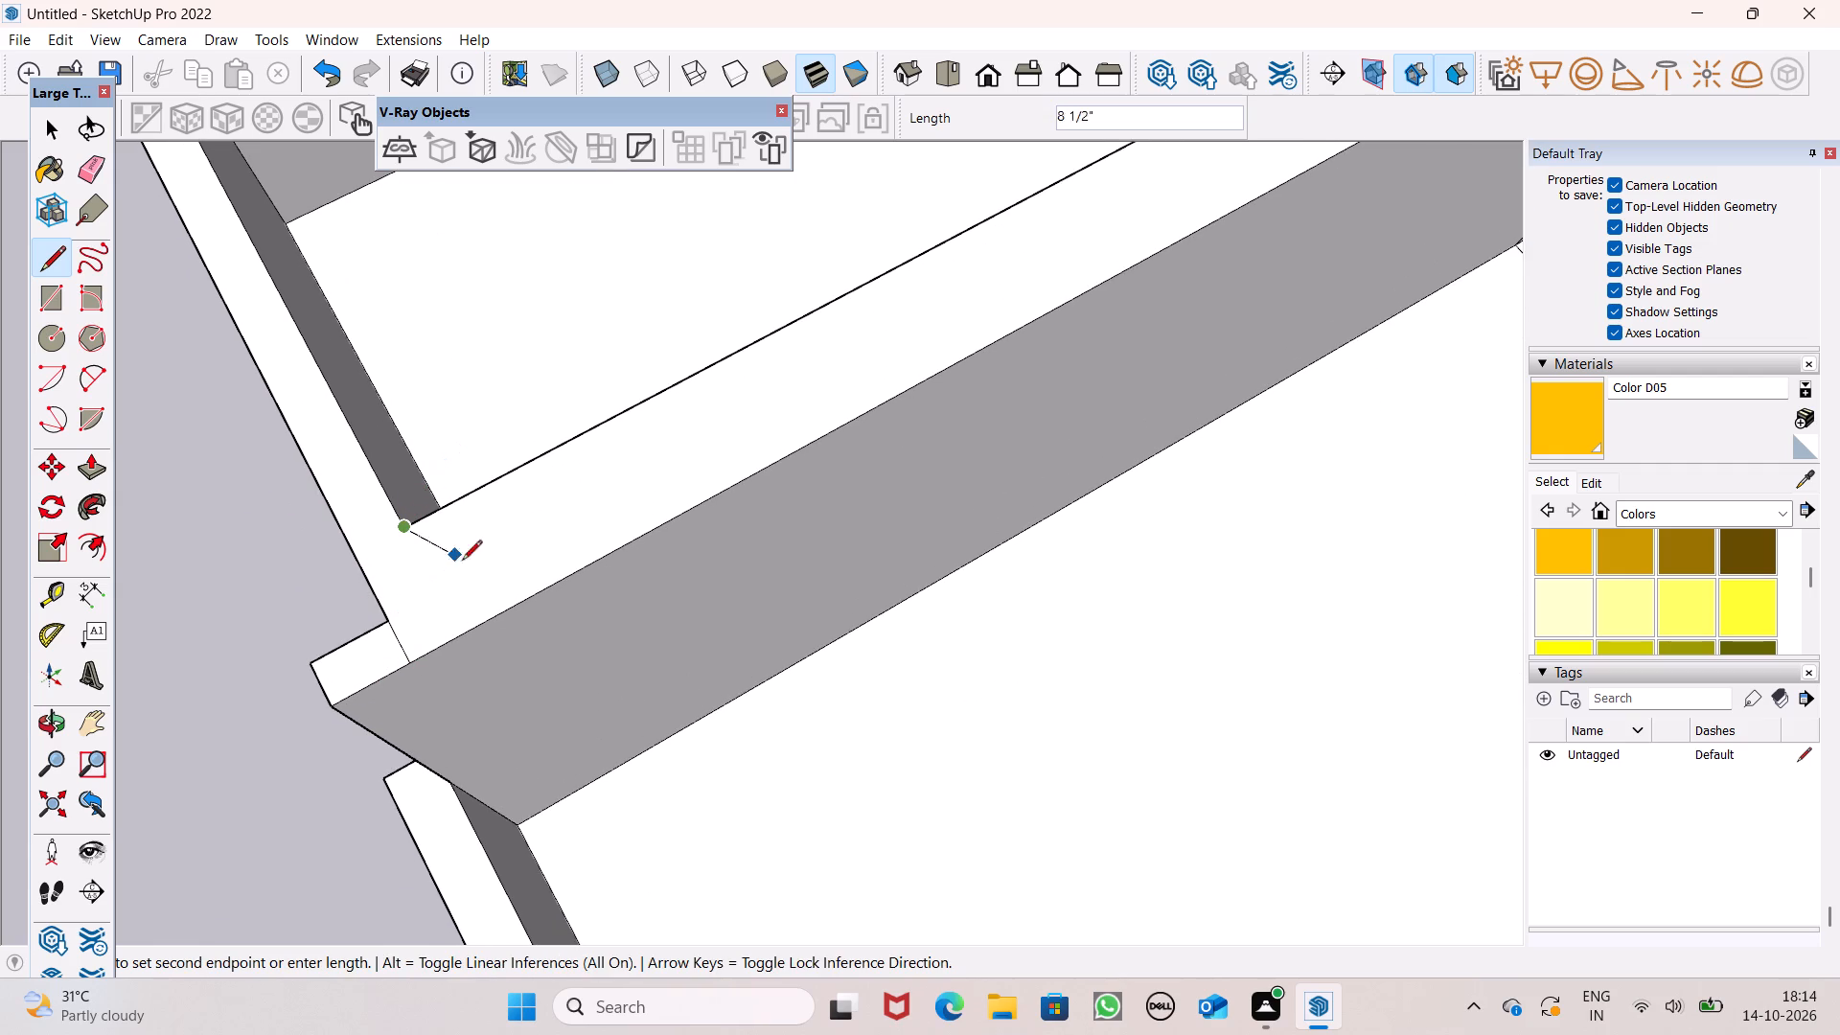
left_click_drag(469, 627, 469, 615)
Draw a 10' vertical line down the cross parapet's rear-roof face from the end of the inner dividing line.
scroll(459, 550, "down", 3)
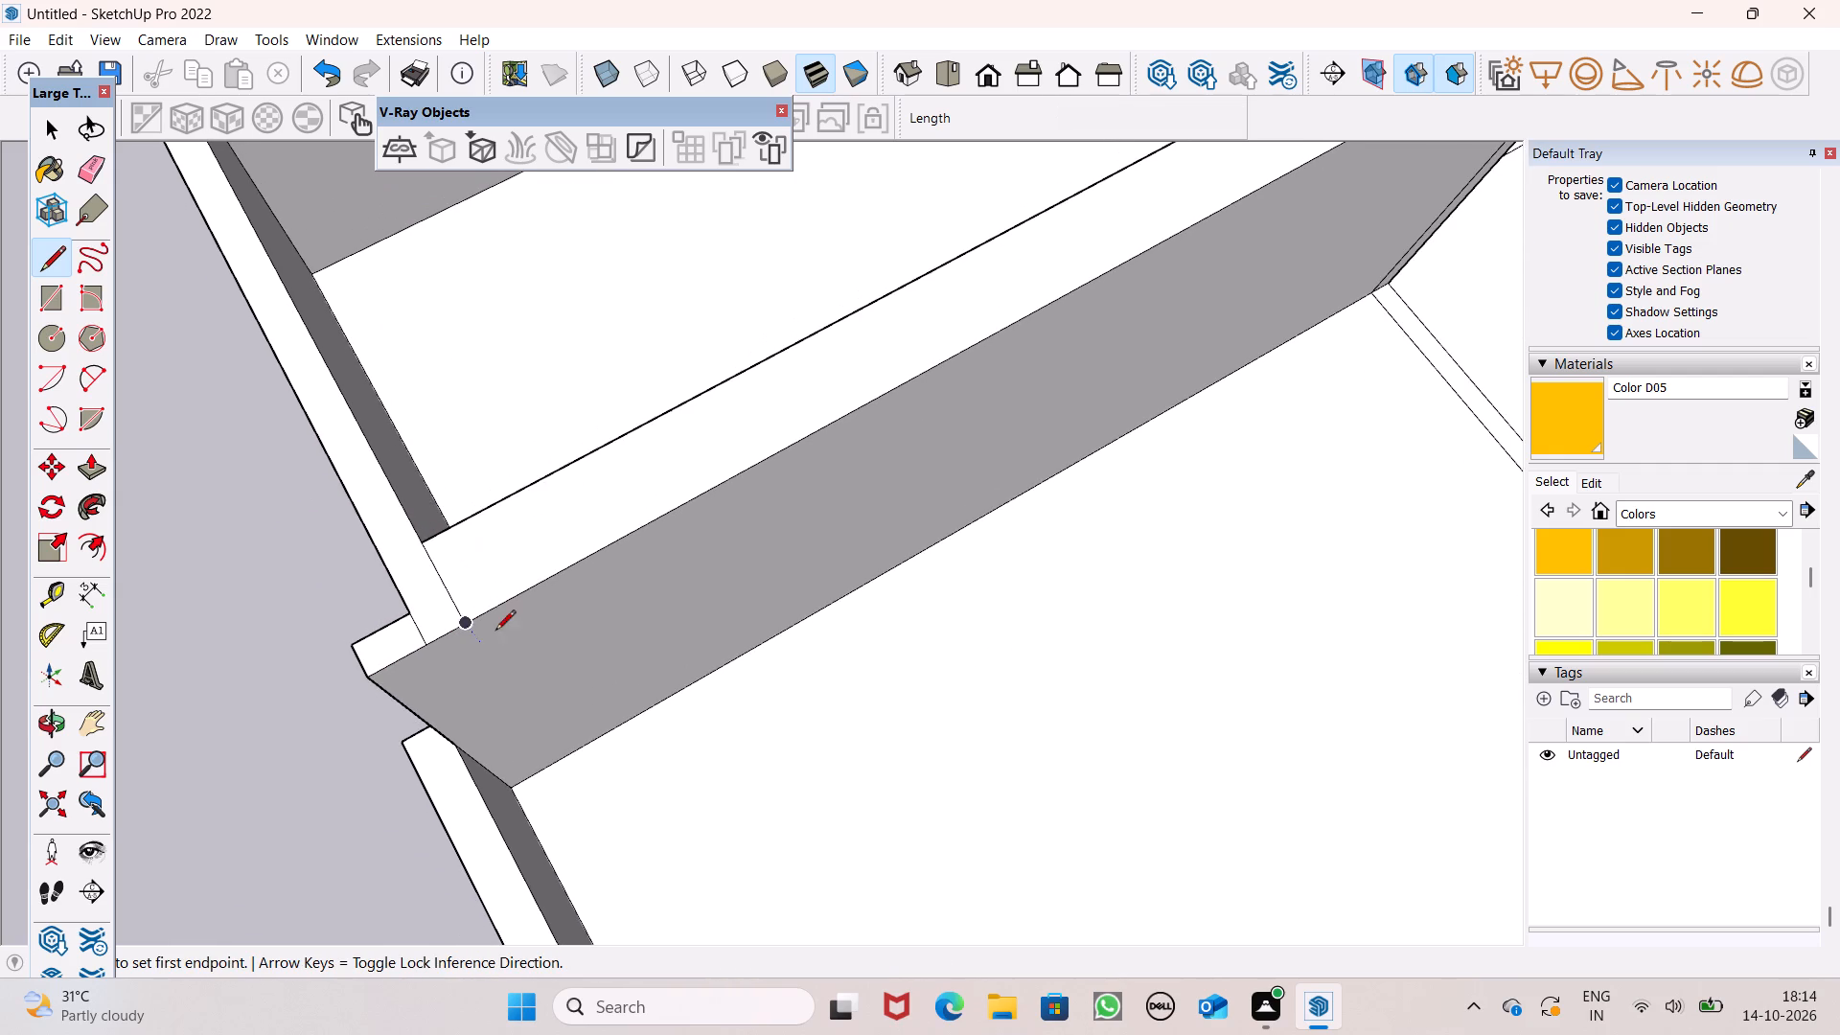
scroll(541, 712, "down", 6)
middle_click_drag(694, 705, 563, 646)
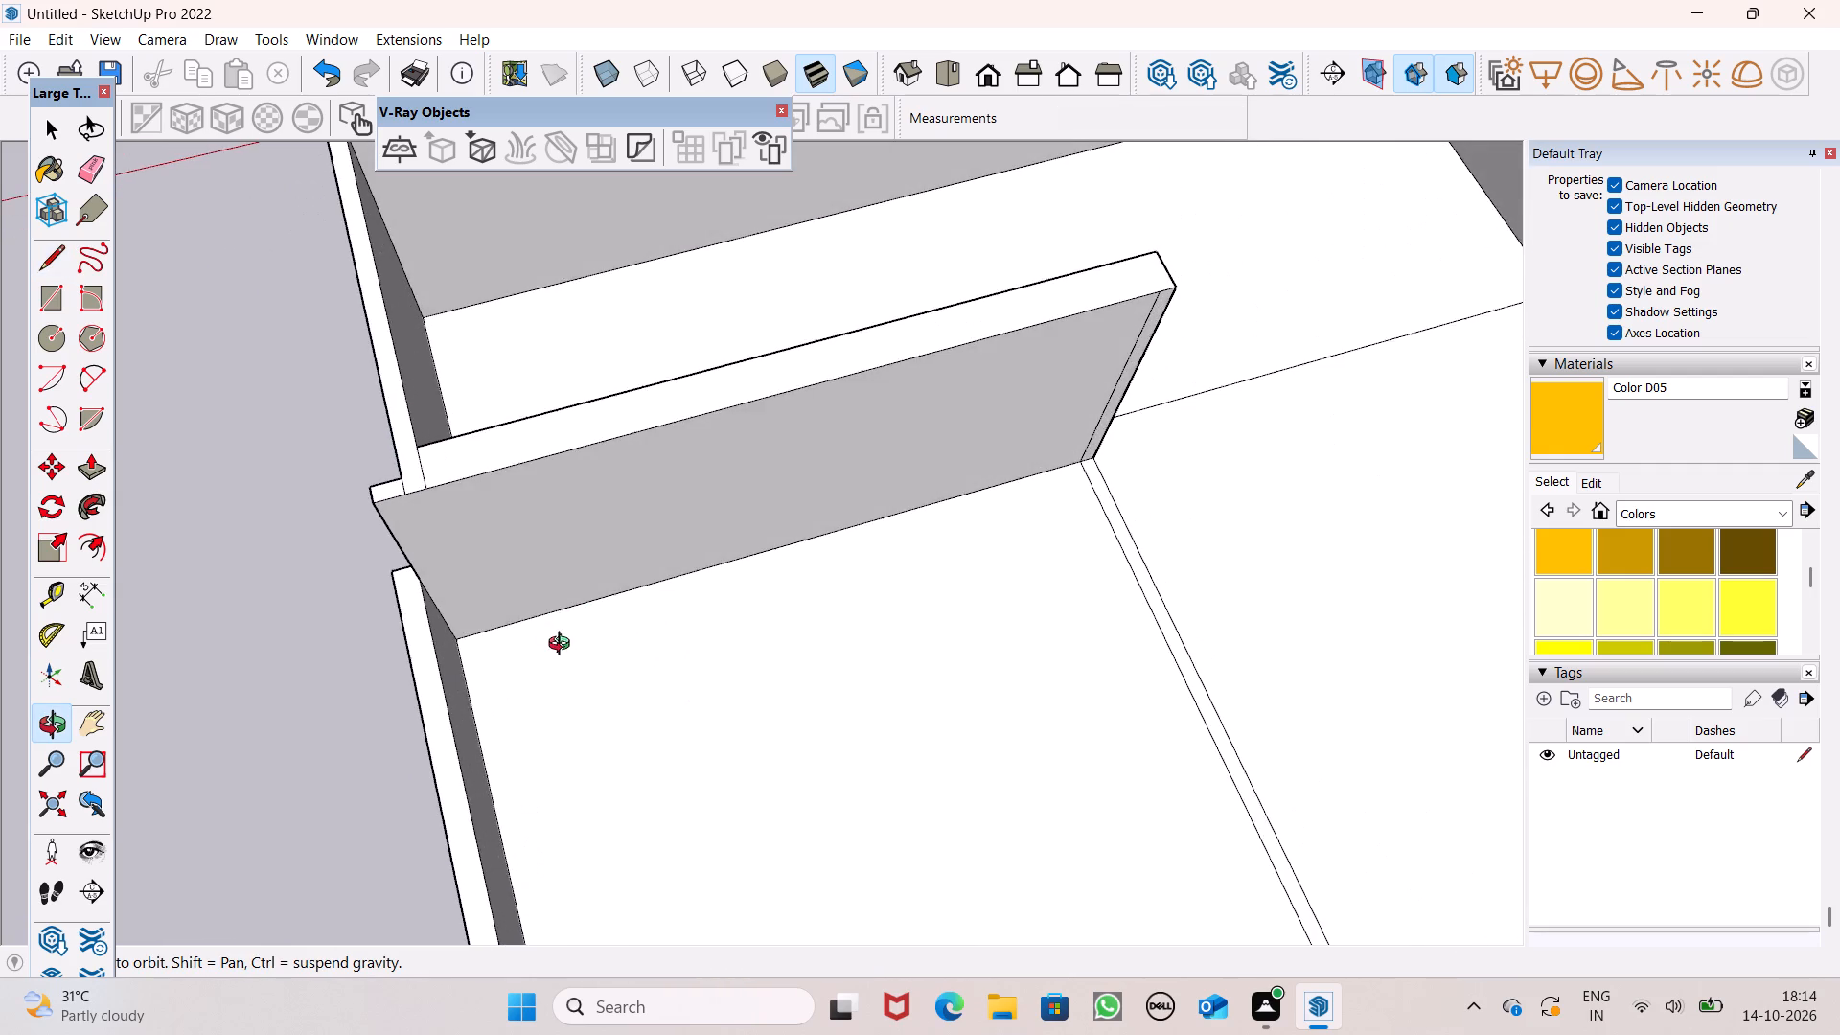
middle_click_drag(563, 646, 128, 714)
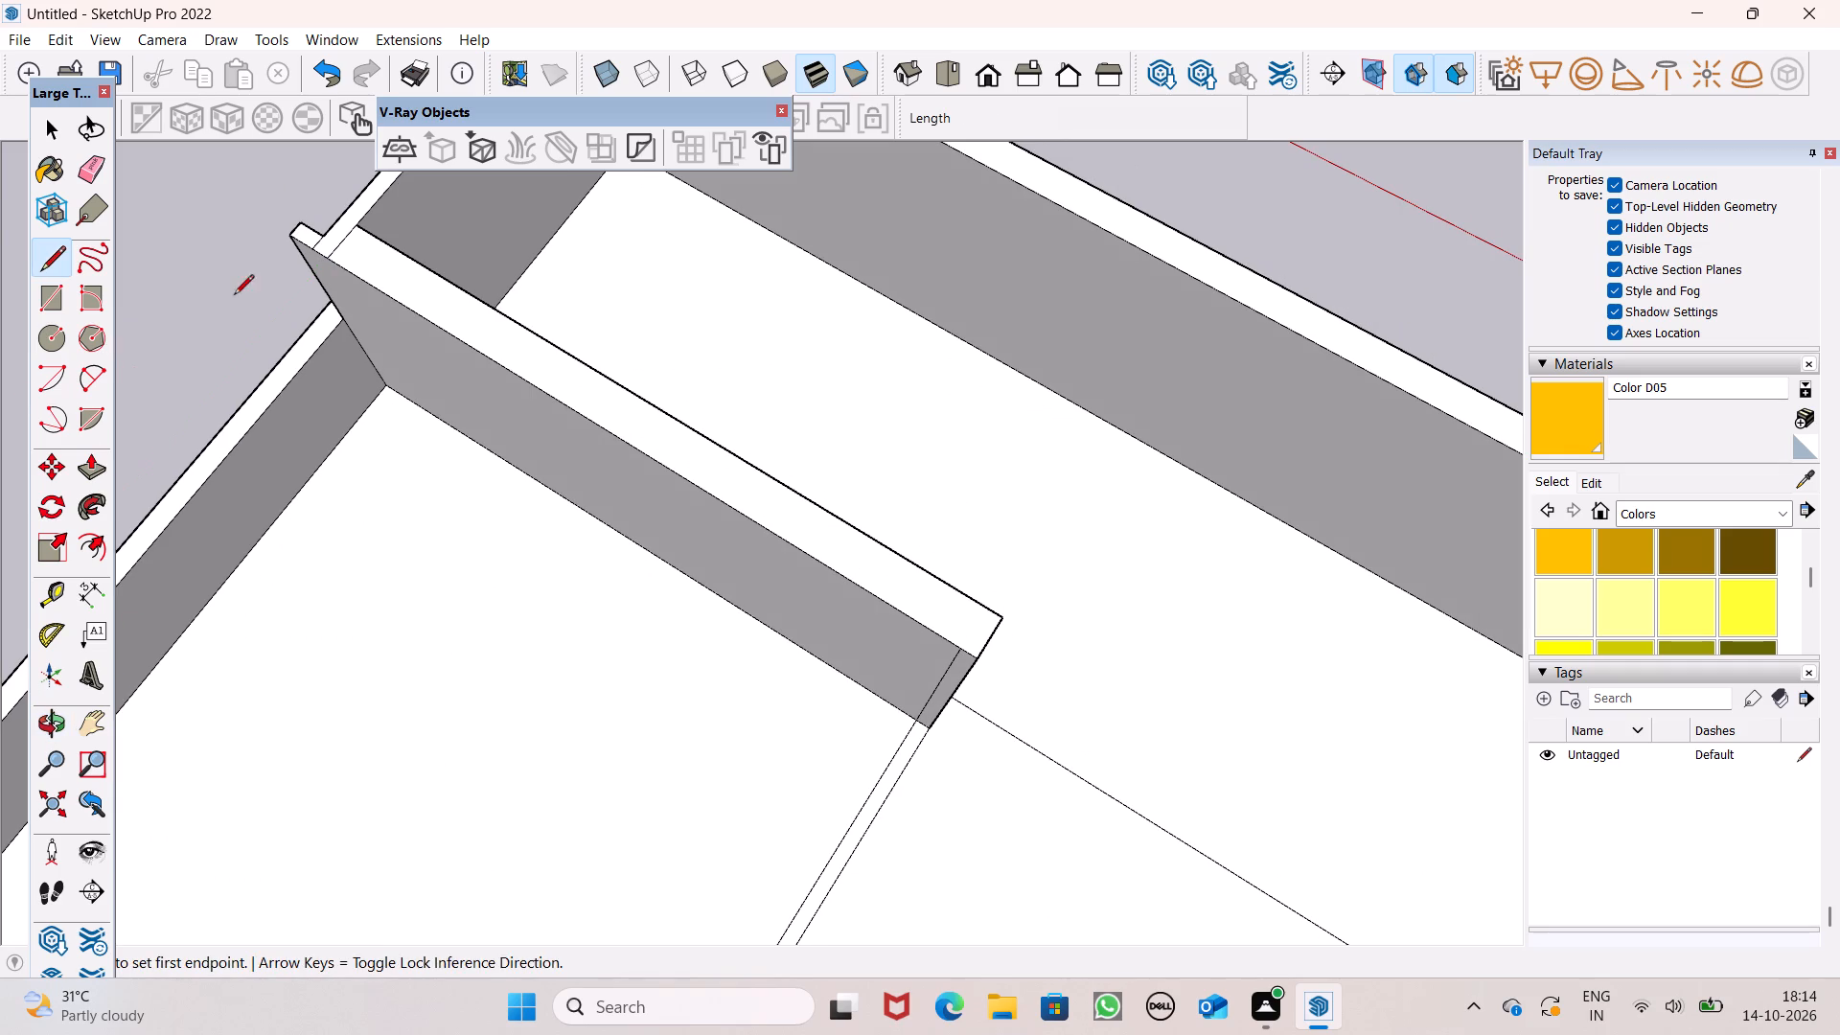
left_click(323, 260)
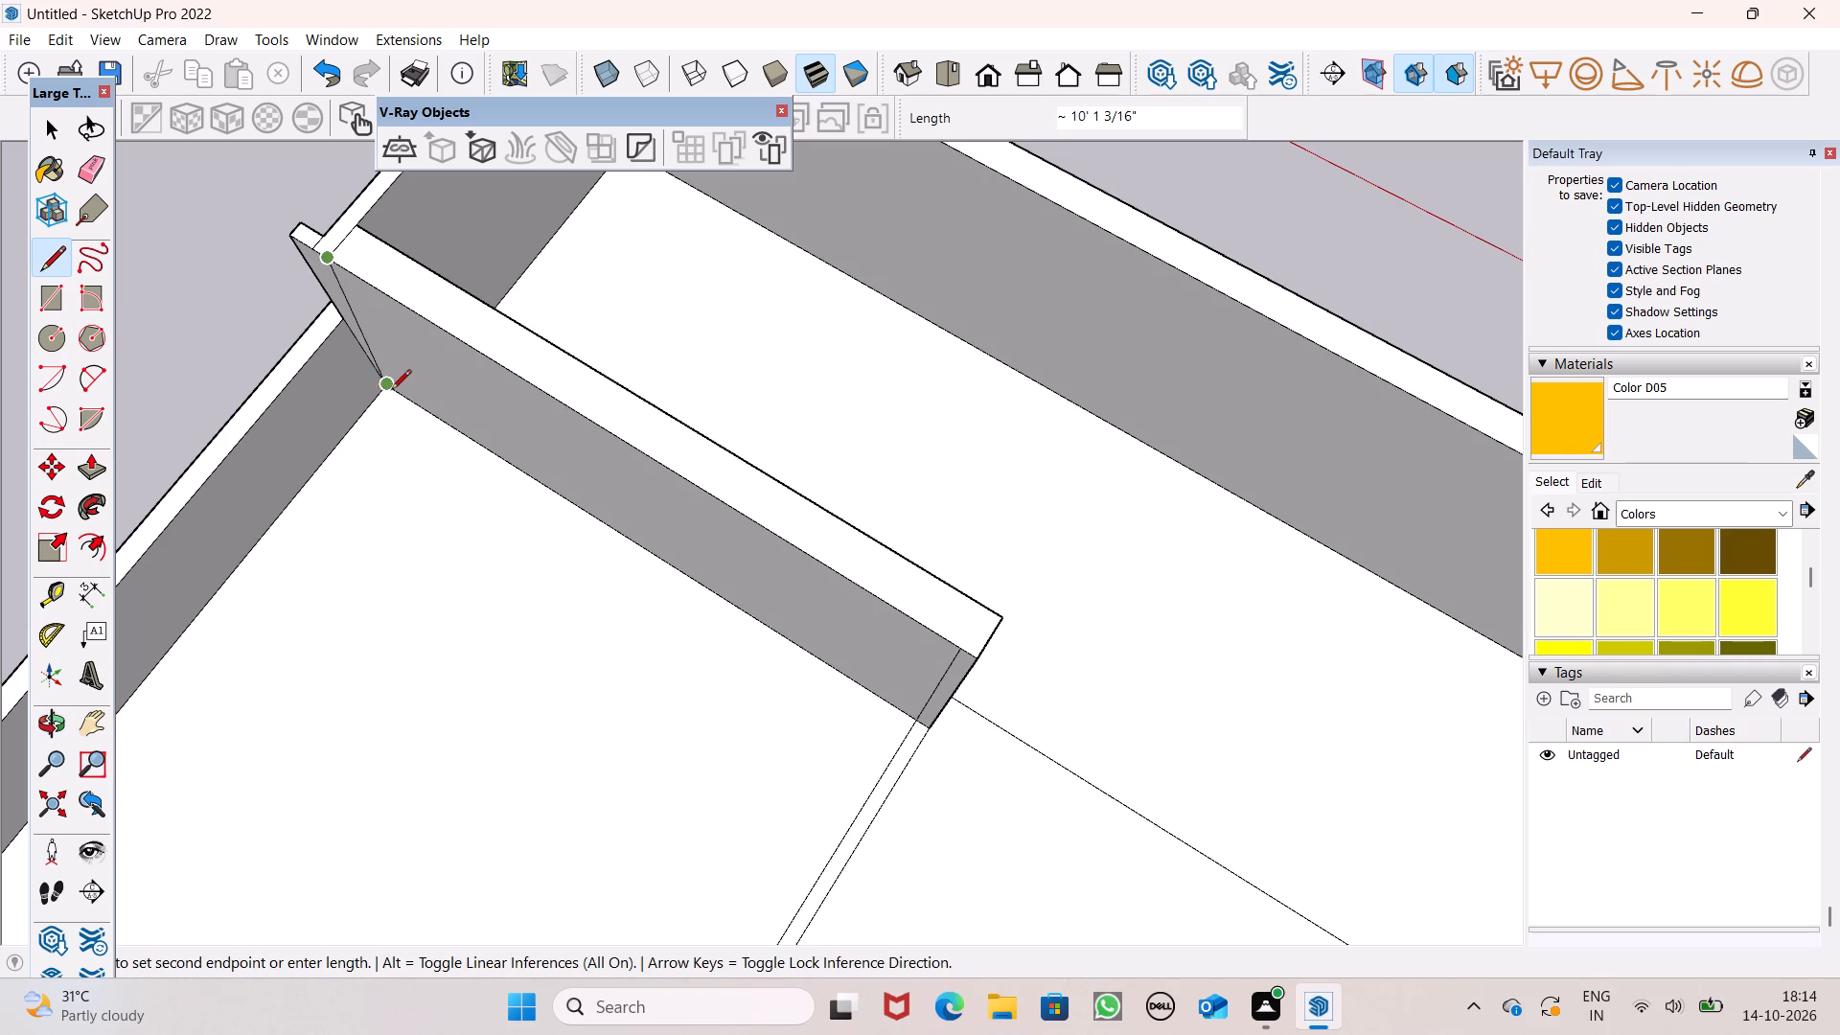
middle_click_drag(397, 414, 585, 283)
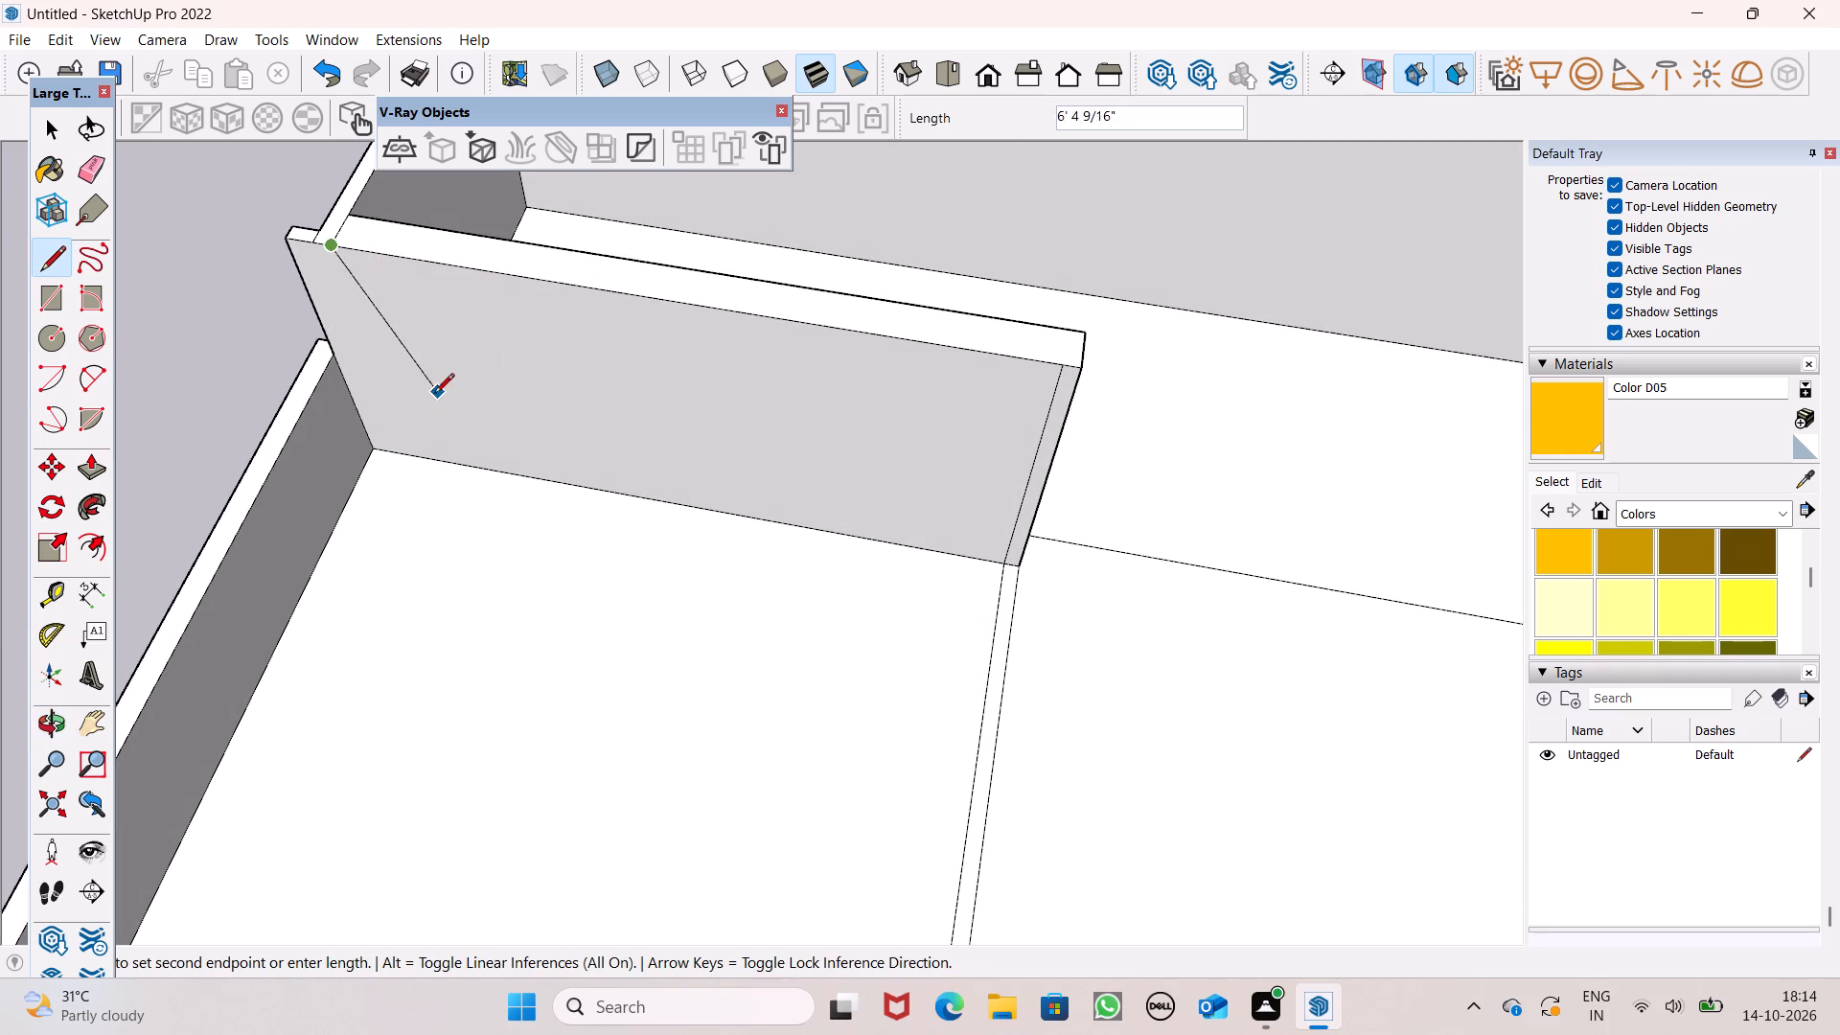
left_click(406, 455)
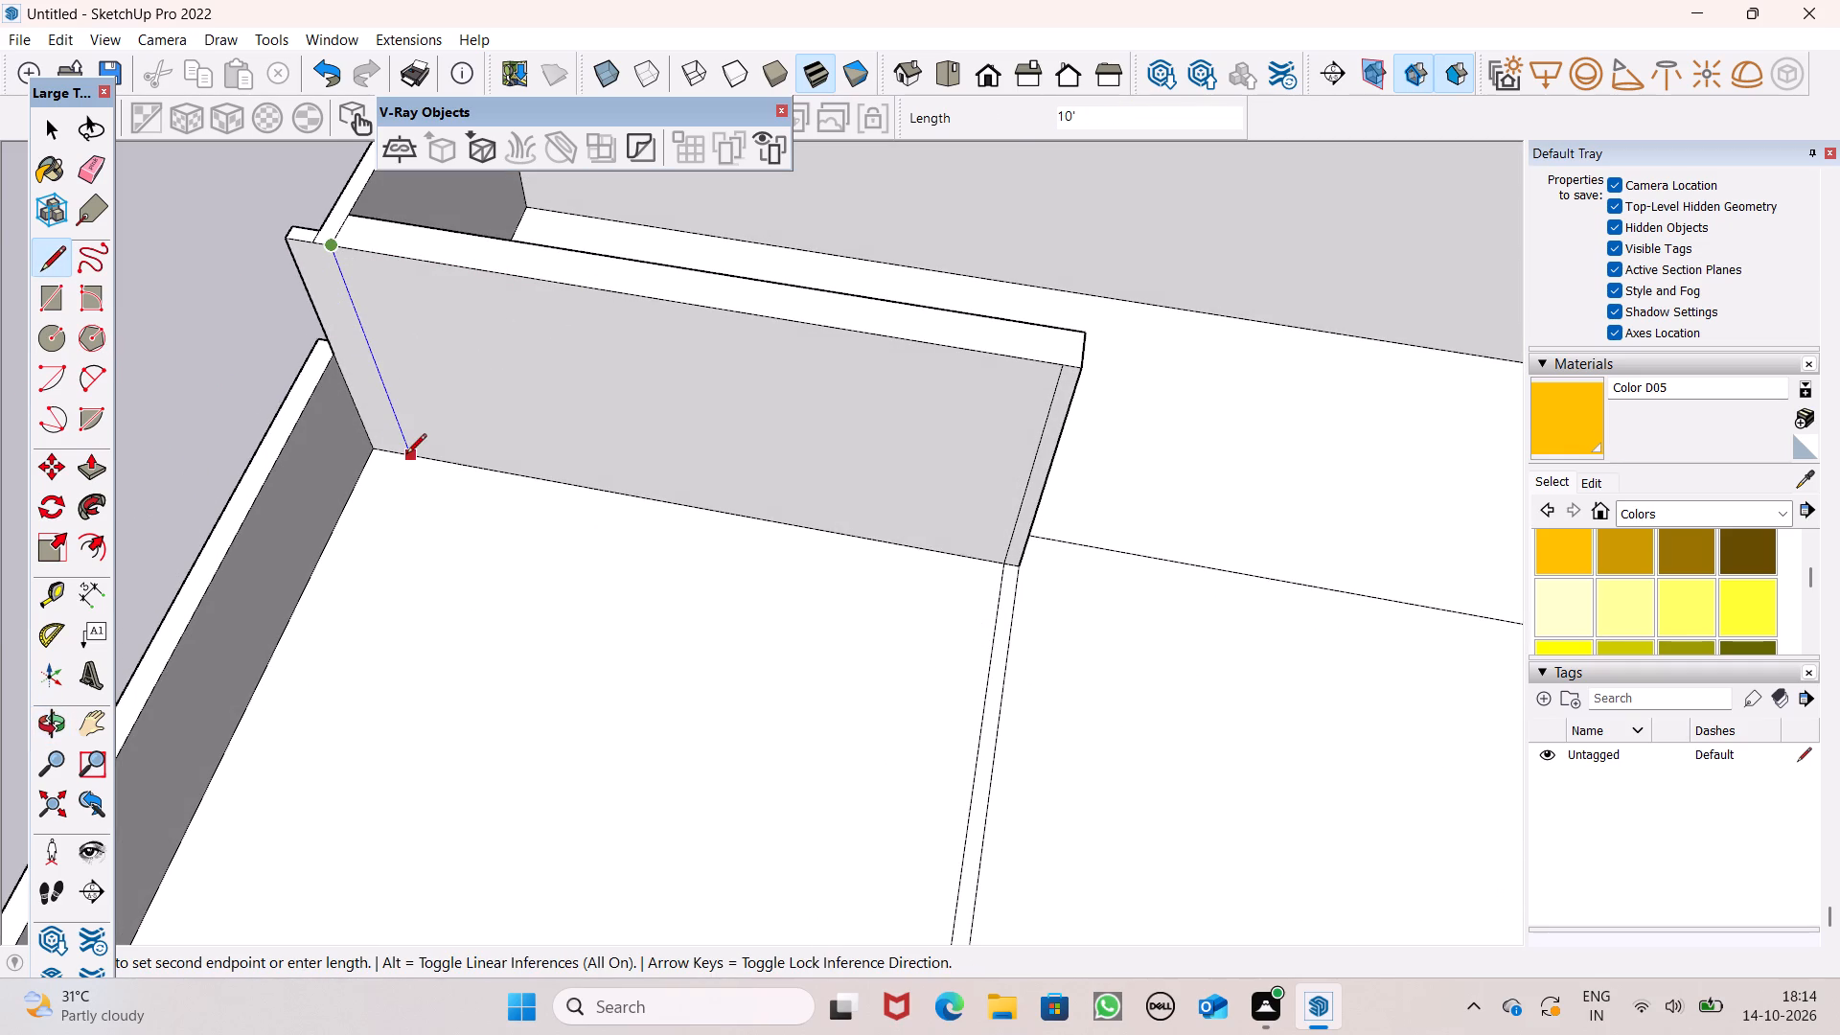
left_click_drag(85, 463, 119, 471)
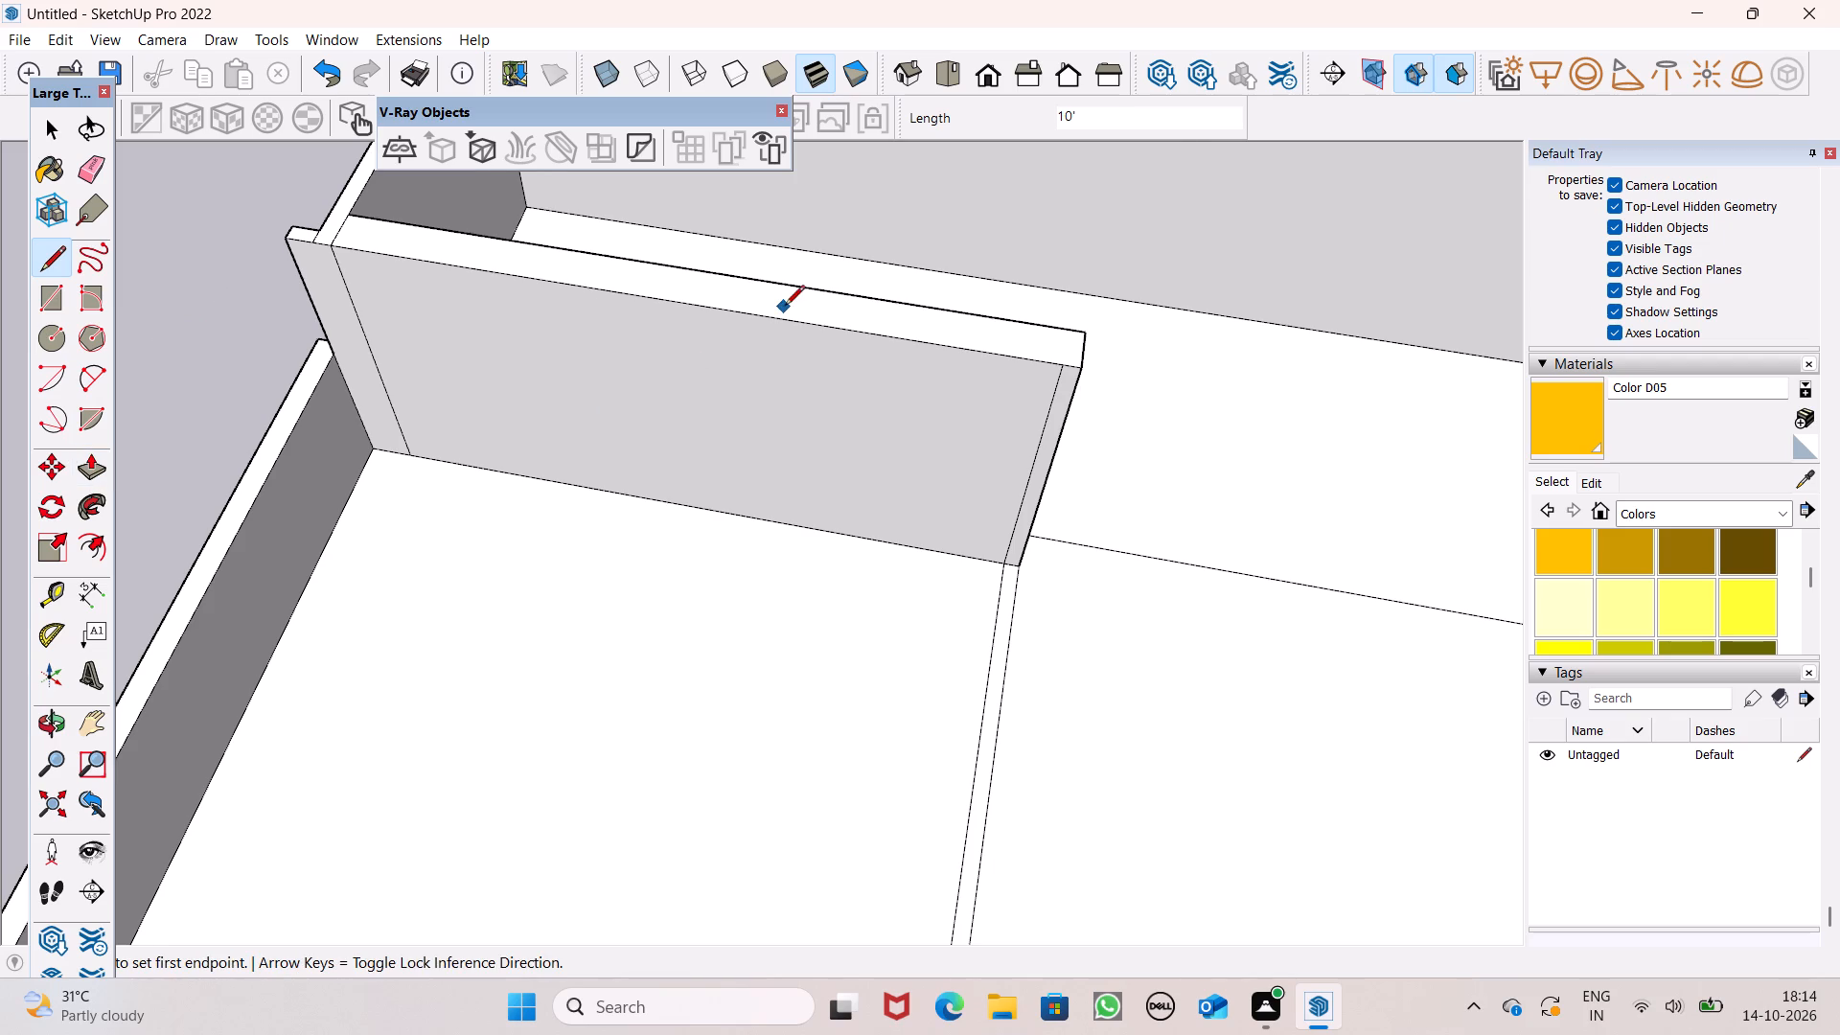
scroll(785, 307, "down", 3)
middle_click_drag(880, 418, 185, 429)
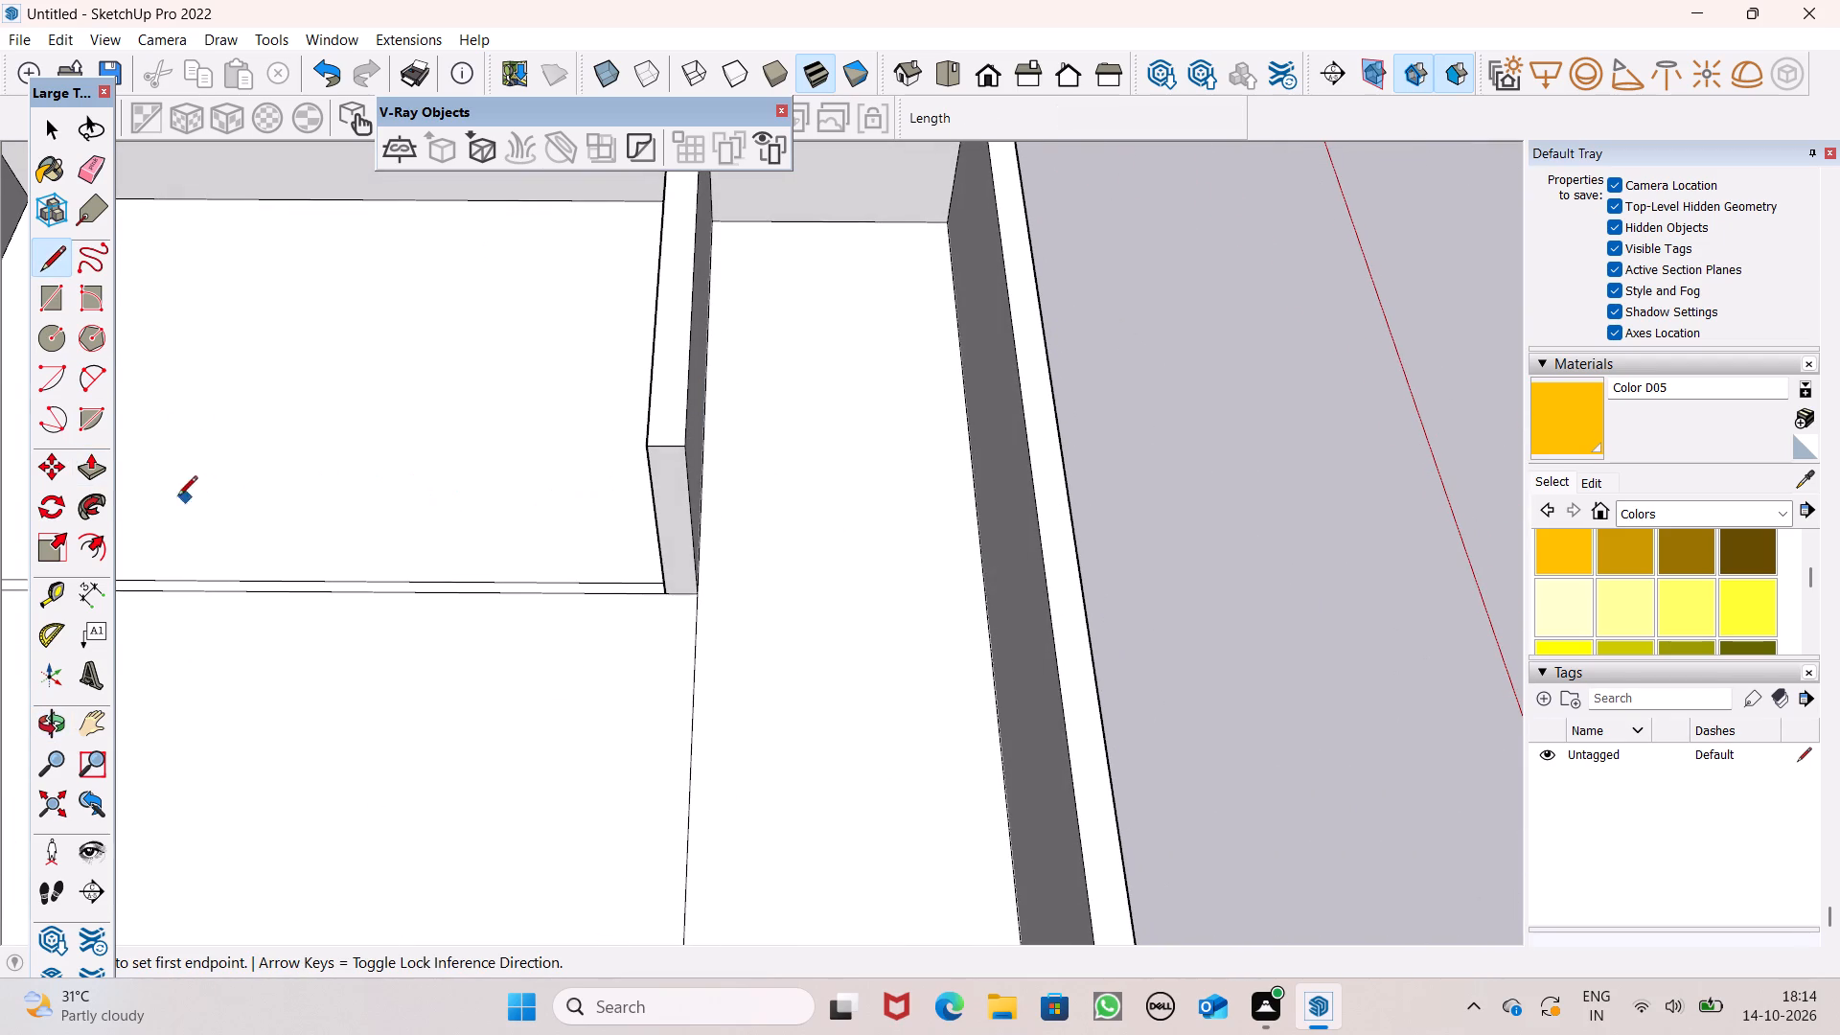
Push the cross parapet's exposed end face back 21' 1" to remove the parapet between the front and rear roofs.
left_click(87, 464)
scroll(582, 500, "down", 5)
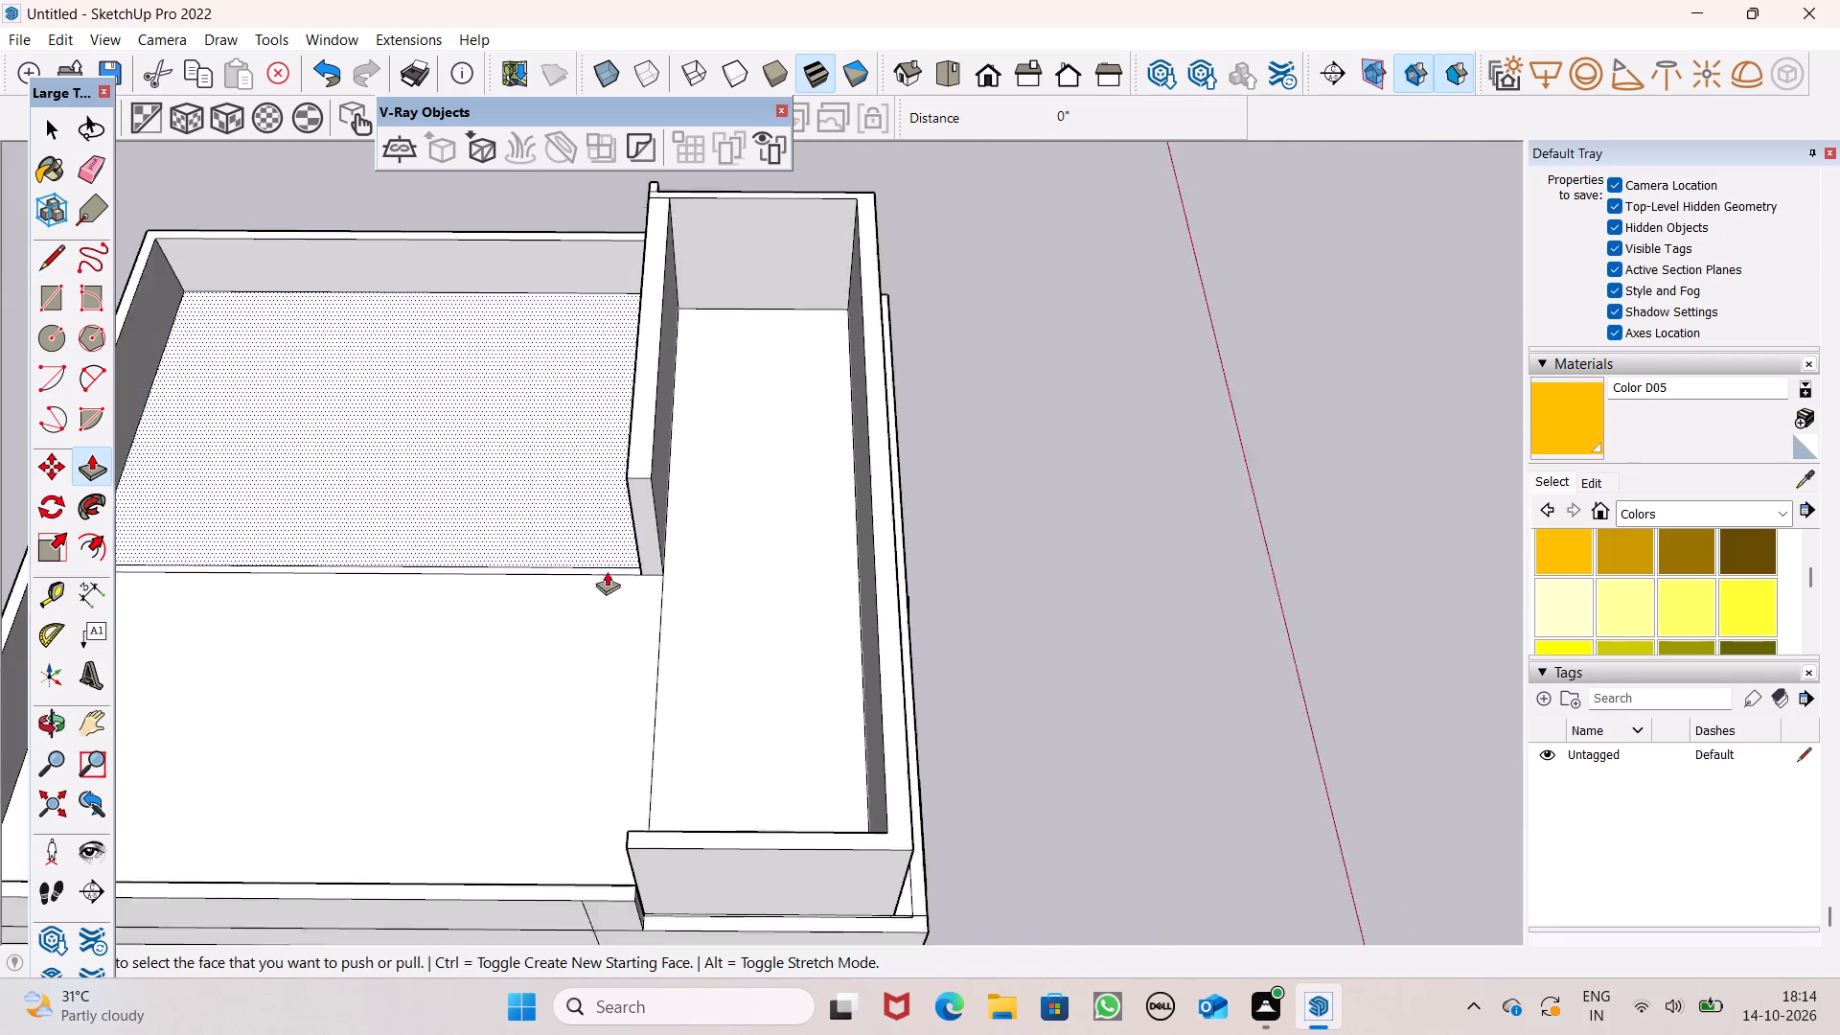
scroll(607, 571, "down", 4)
scroll(626, 248, "up", 4)
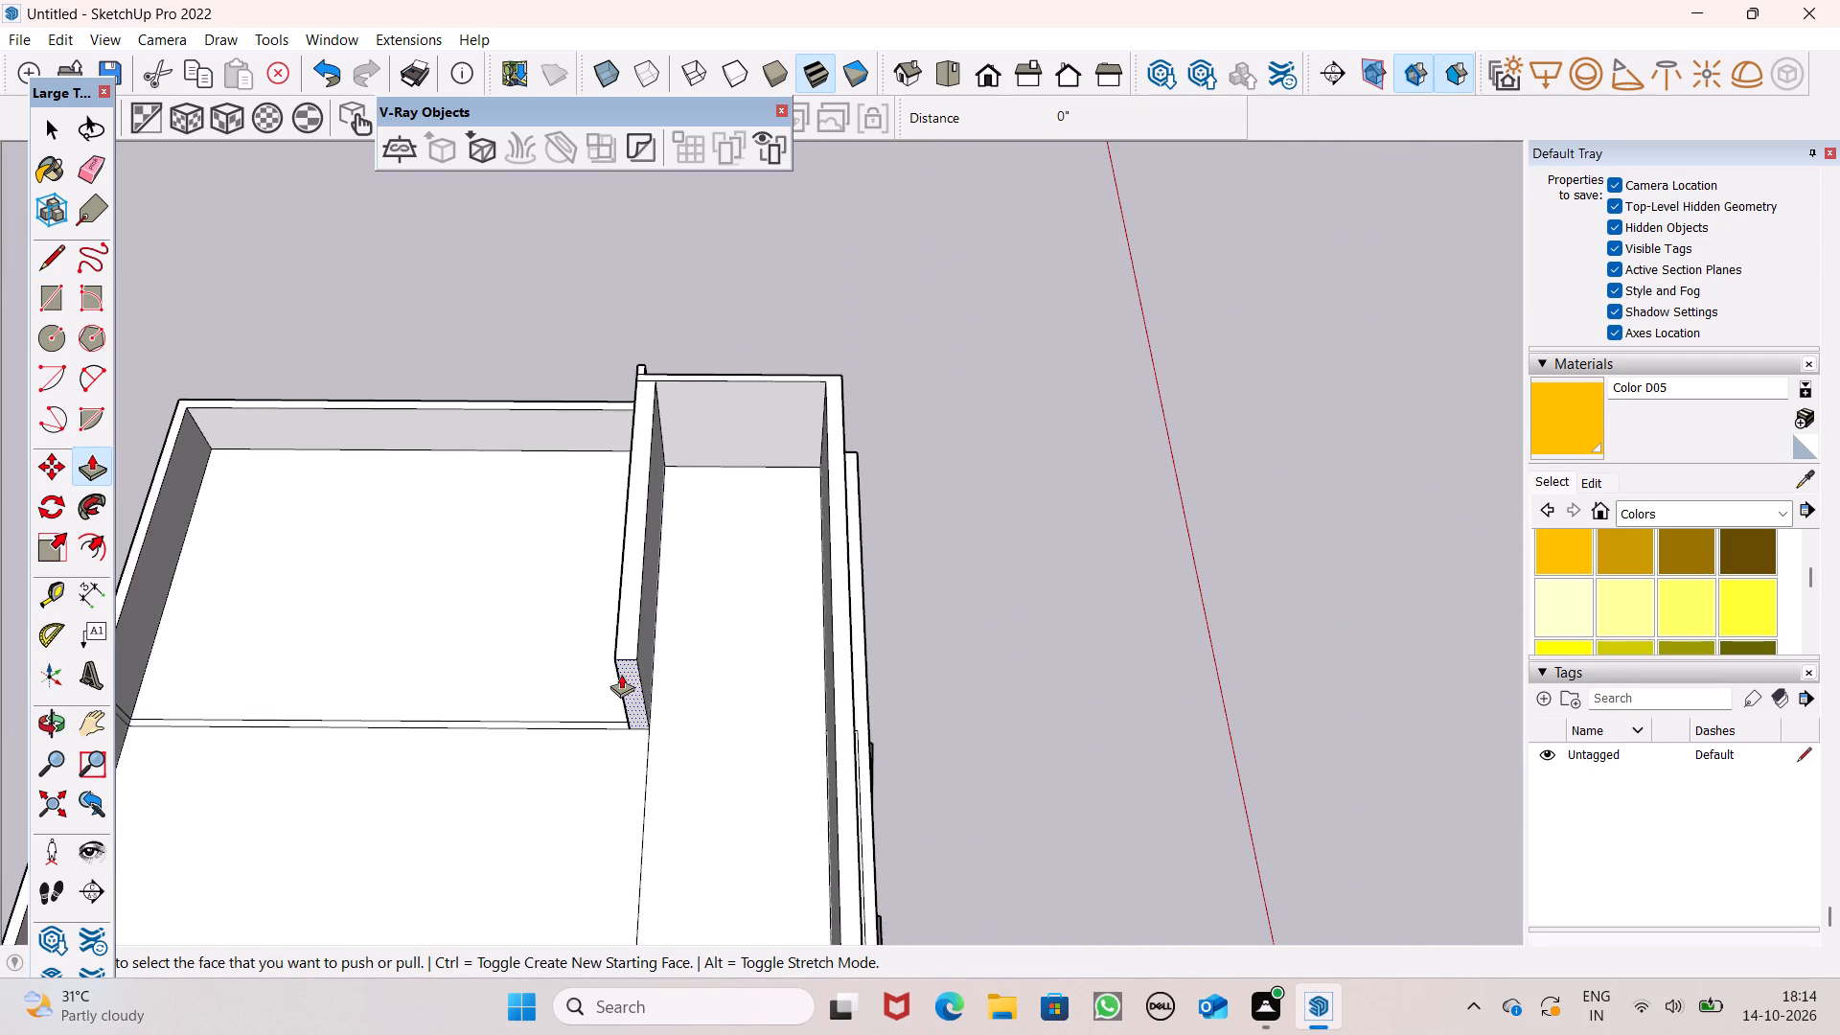
left_click_drag(623, 674, 645, 556)
left_click_drag(623, 668, 629, 654)
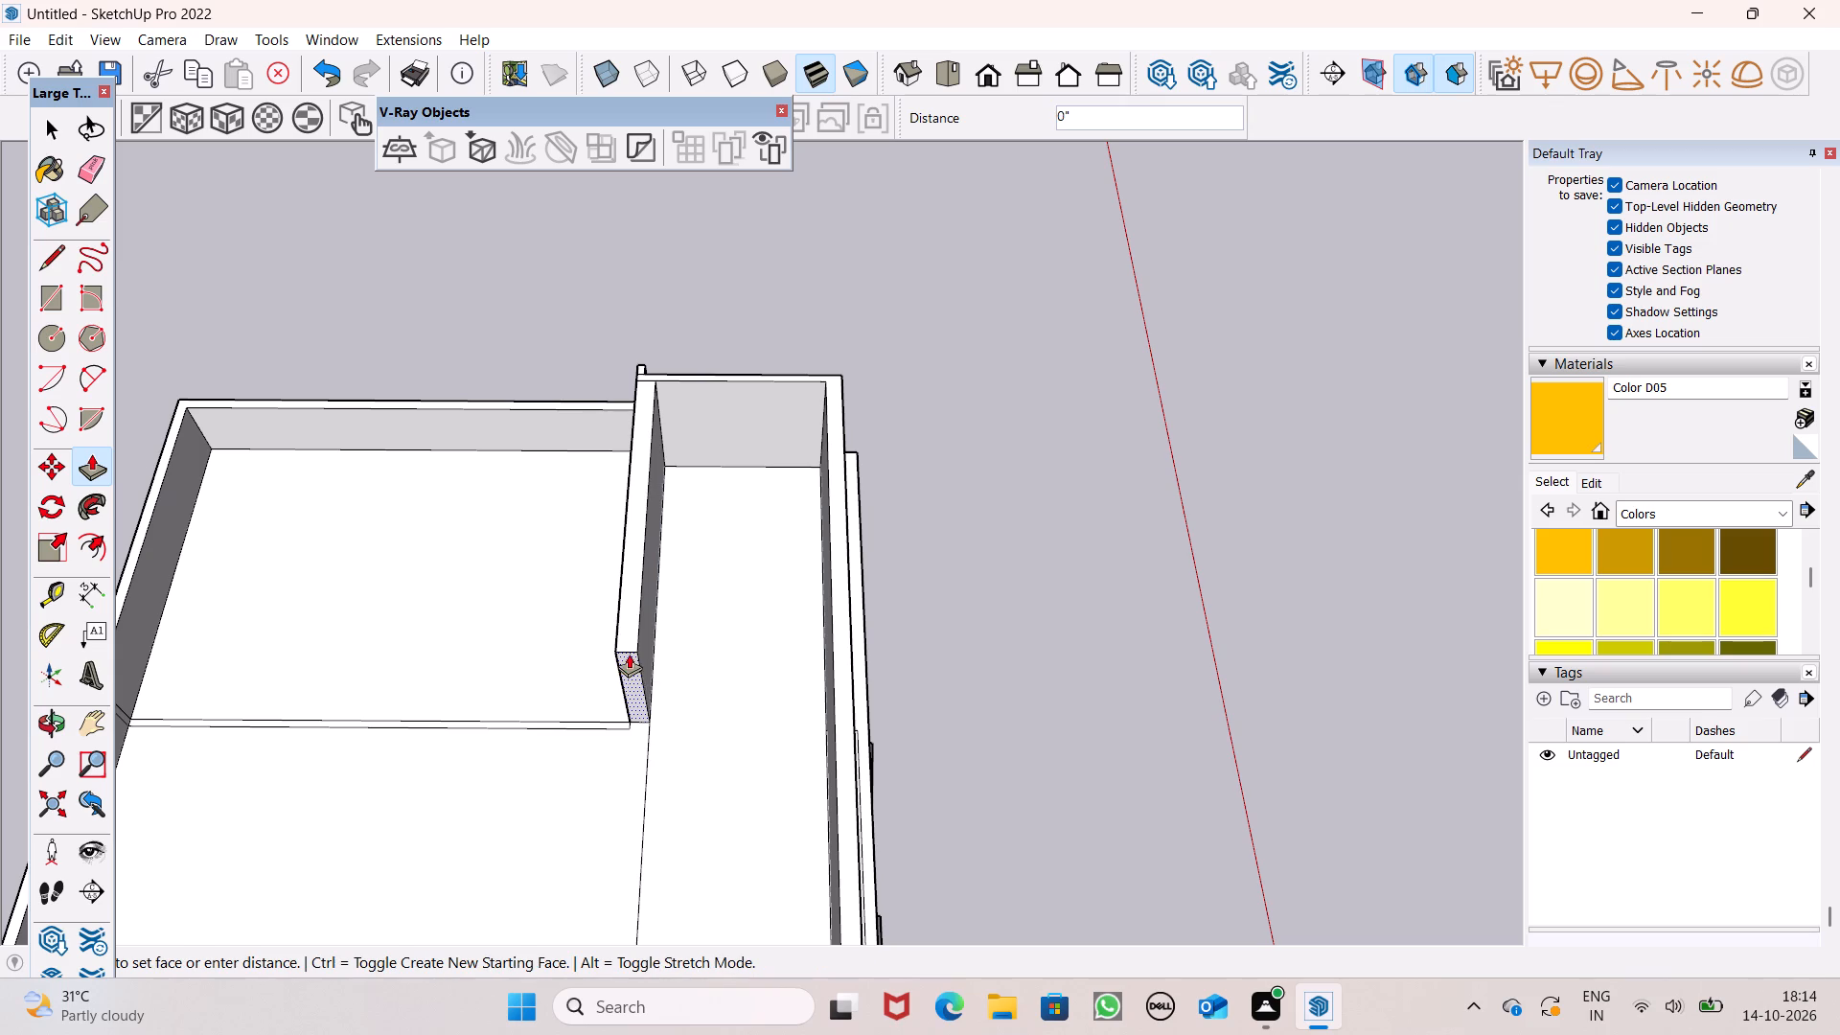
left_click_drag(629, 654, 669, 394)
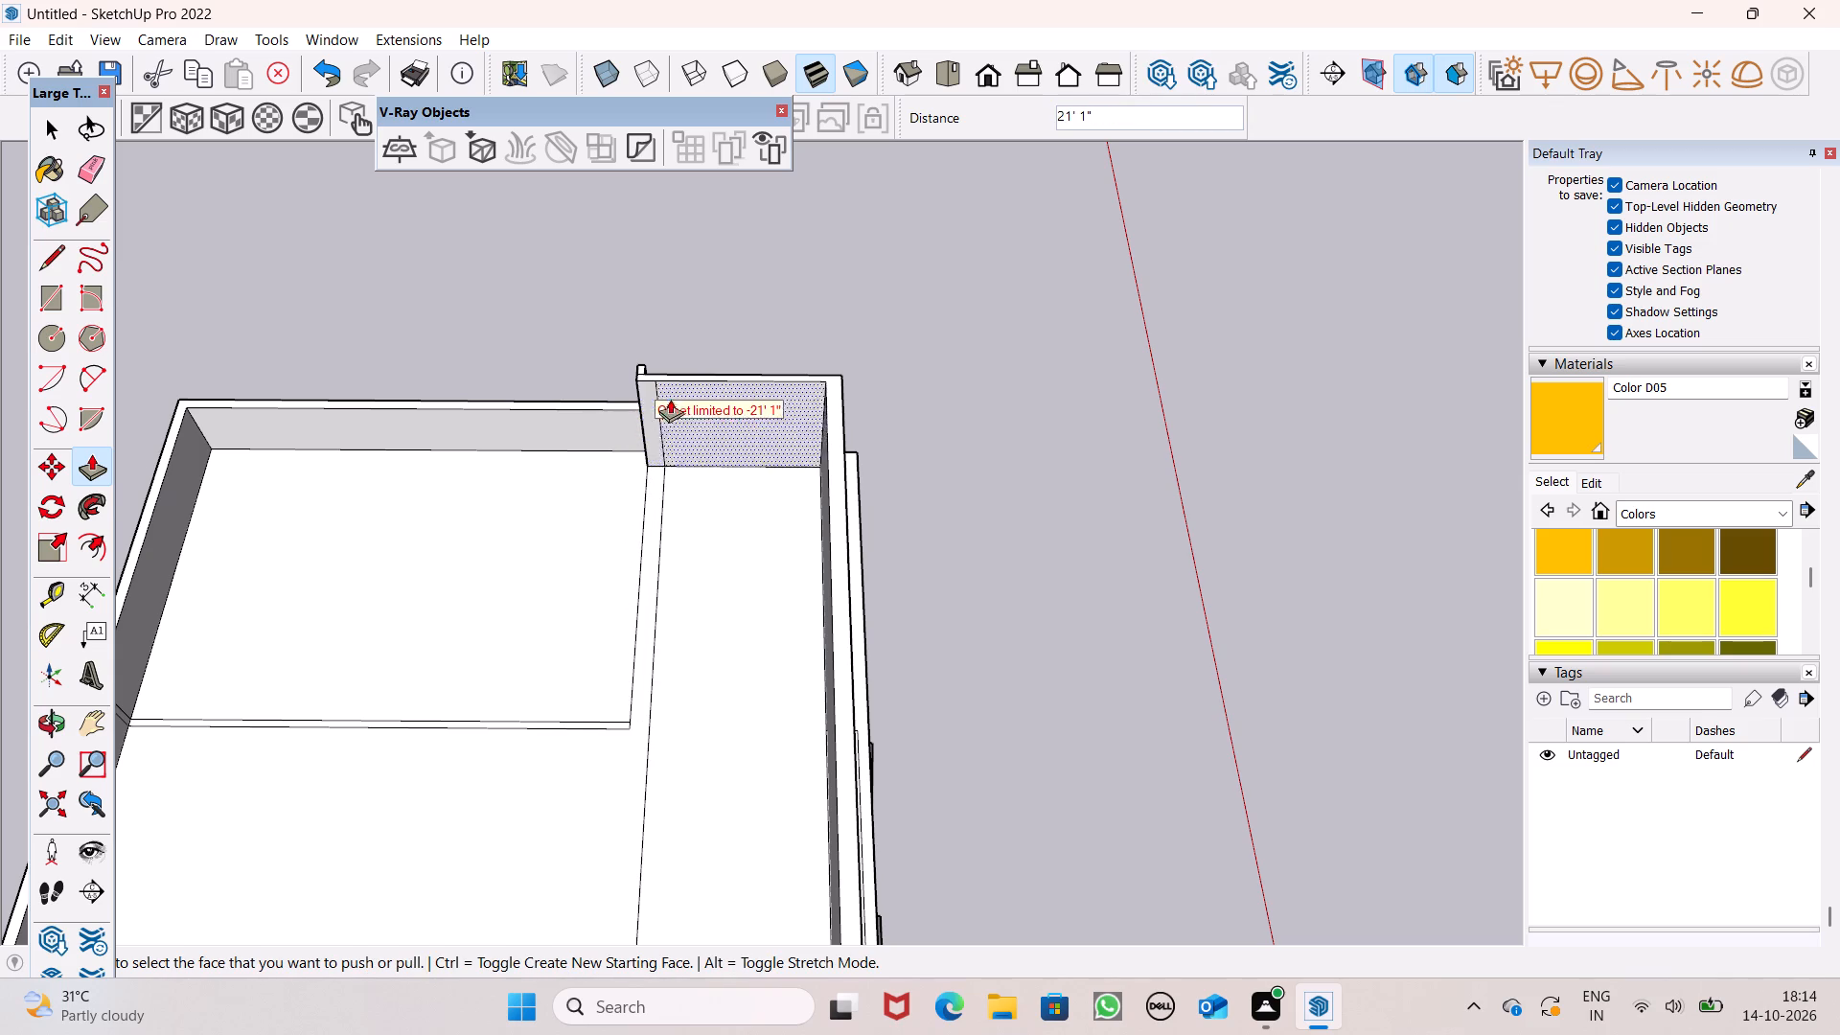
Push the leftover cross parapet stub at the porch-end parapet's rear edge back 10 3/16" to remove it.
scroll(553, 352, "down", 1)
scroll(746, 328, "up", 1)
scroll(746, 328, "down", 1)
scroll(746, 328, "up", 3)
middle_click_drag(746, 359, 0, 471)
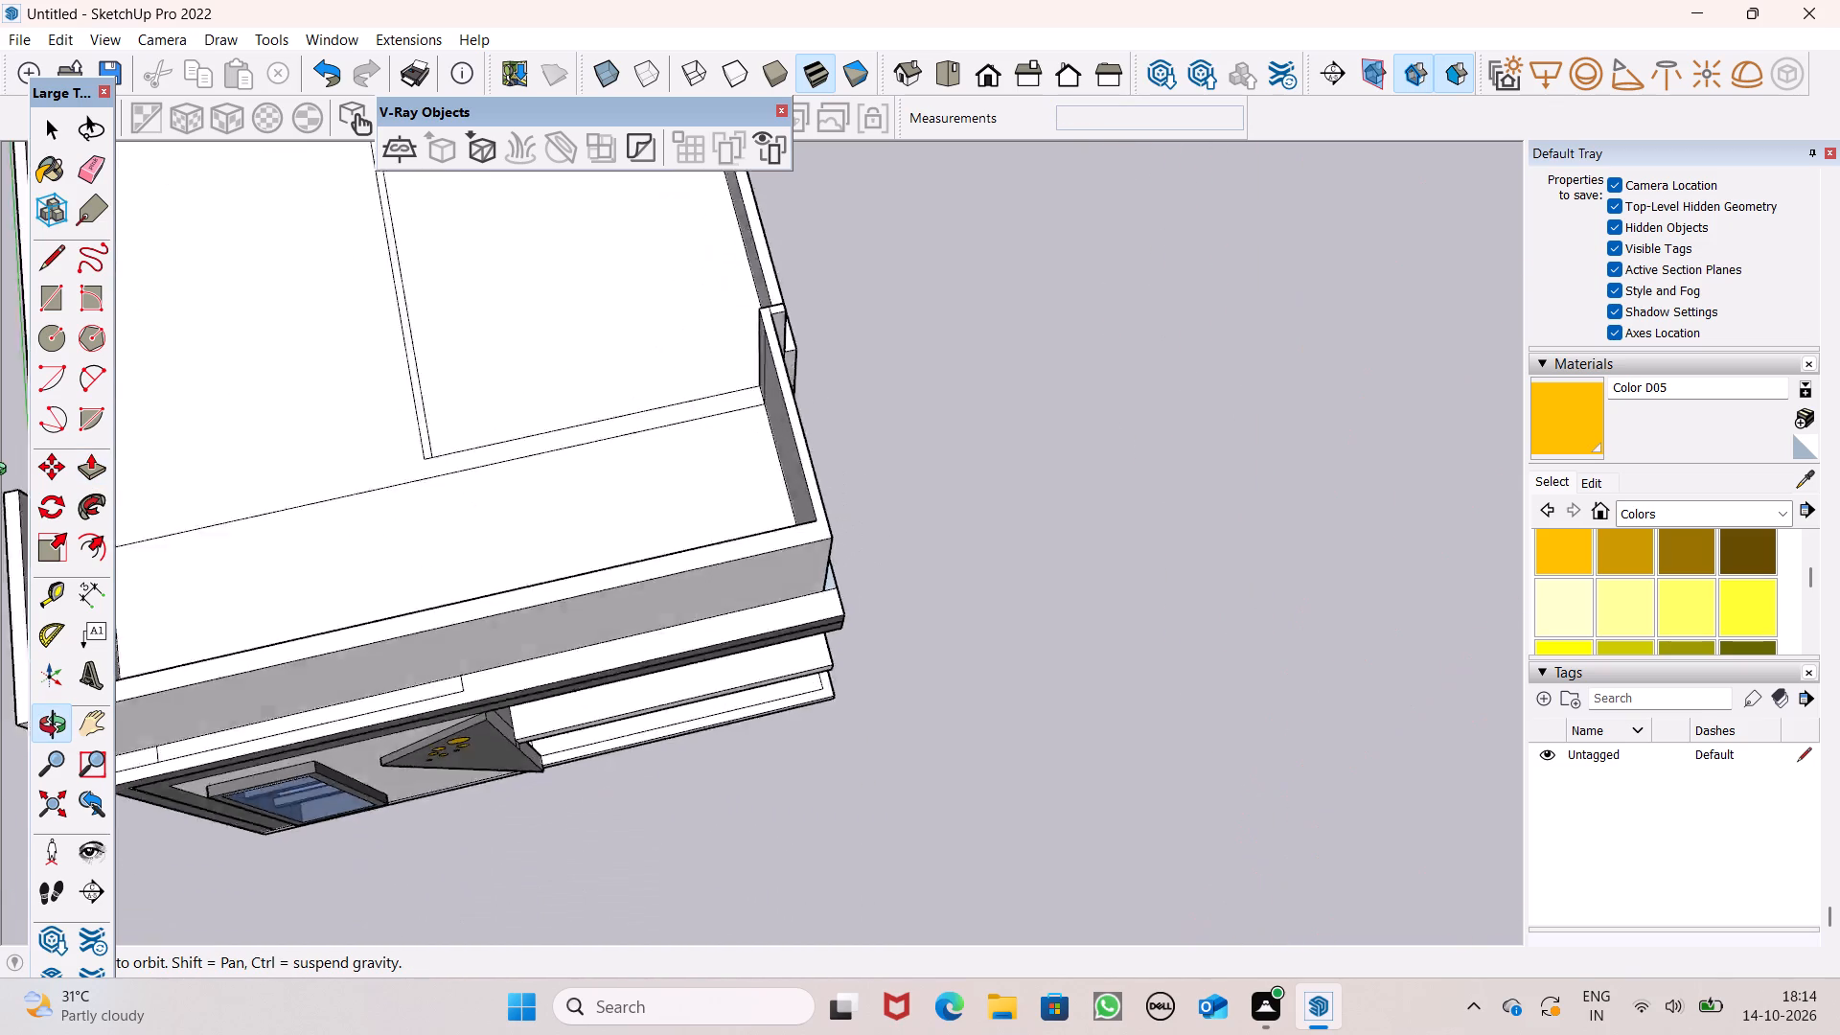
middle_click_drag(0, 471, 0, 460)
scroll(575, 446, "down", 5)
middle_click_drag(642, 517, 172, 387)
scroll(648, 347, "up", 2)
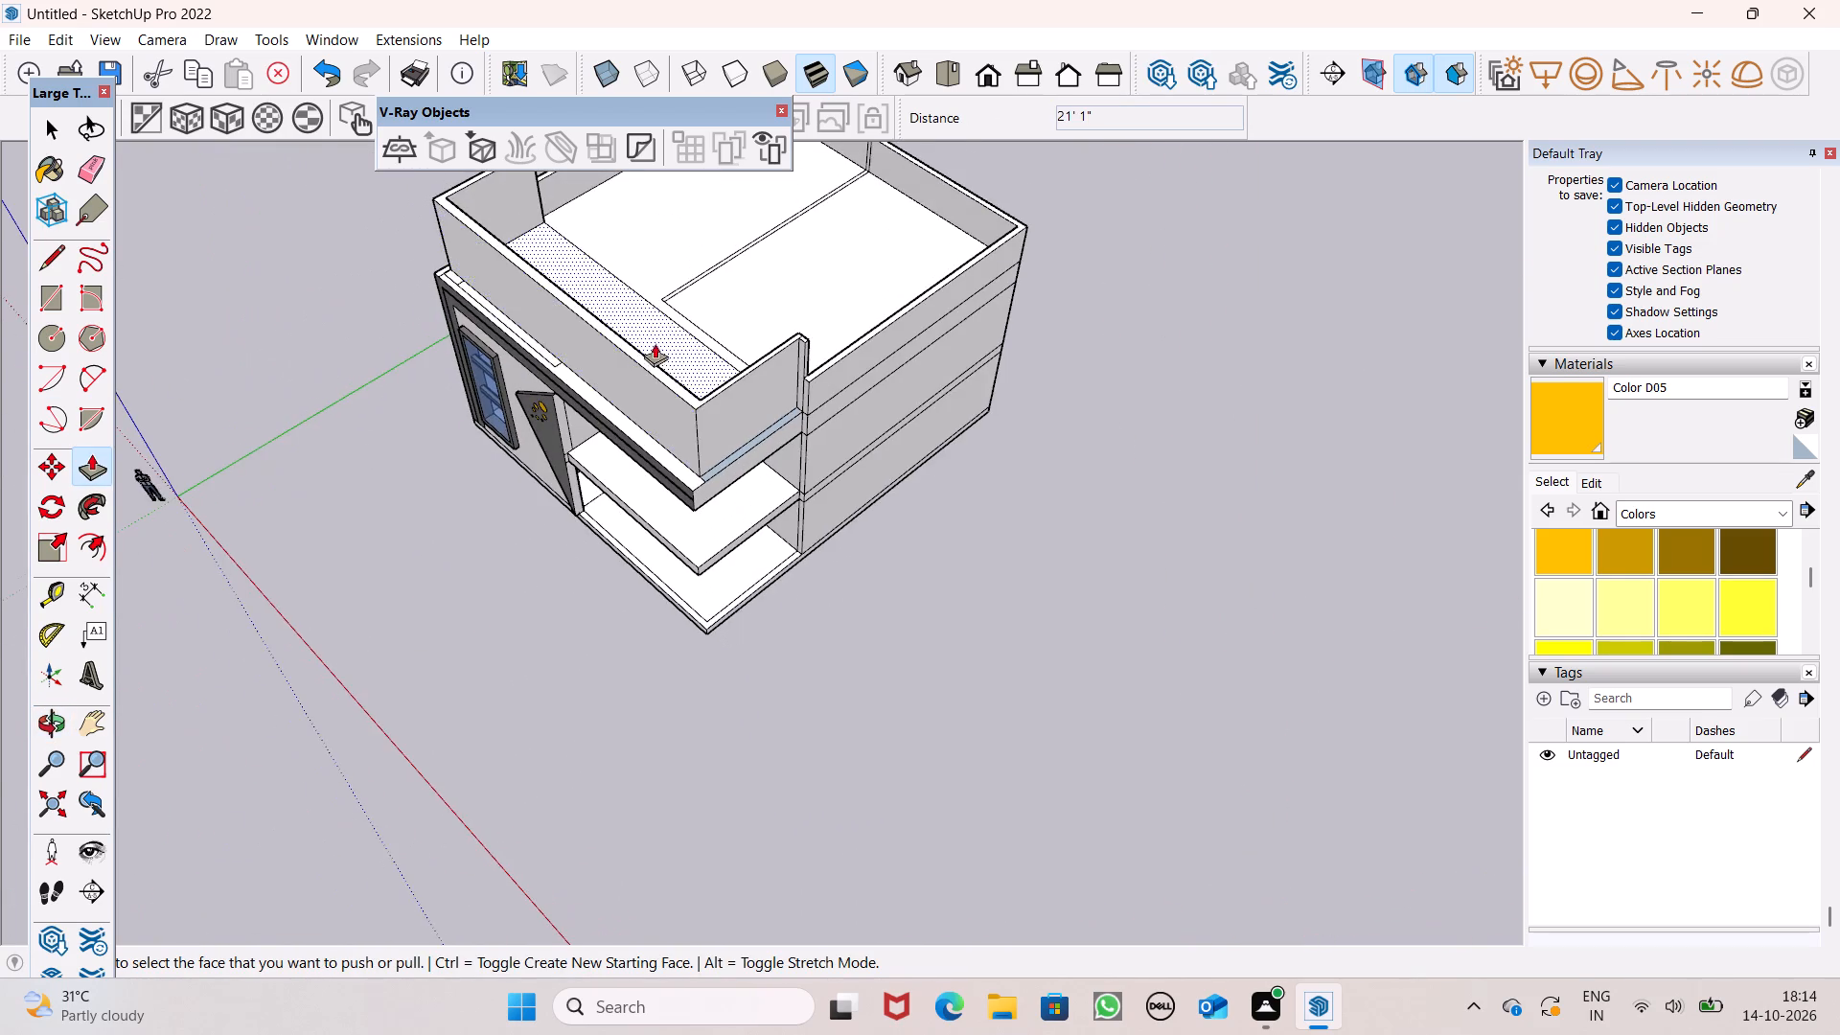
scroll(655, 343, "up", 4)
scroll(818, 337, "up", 9)
scroll(775, 366, "down", 1)
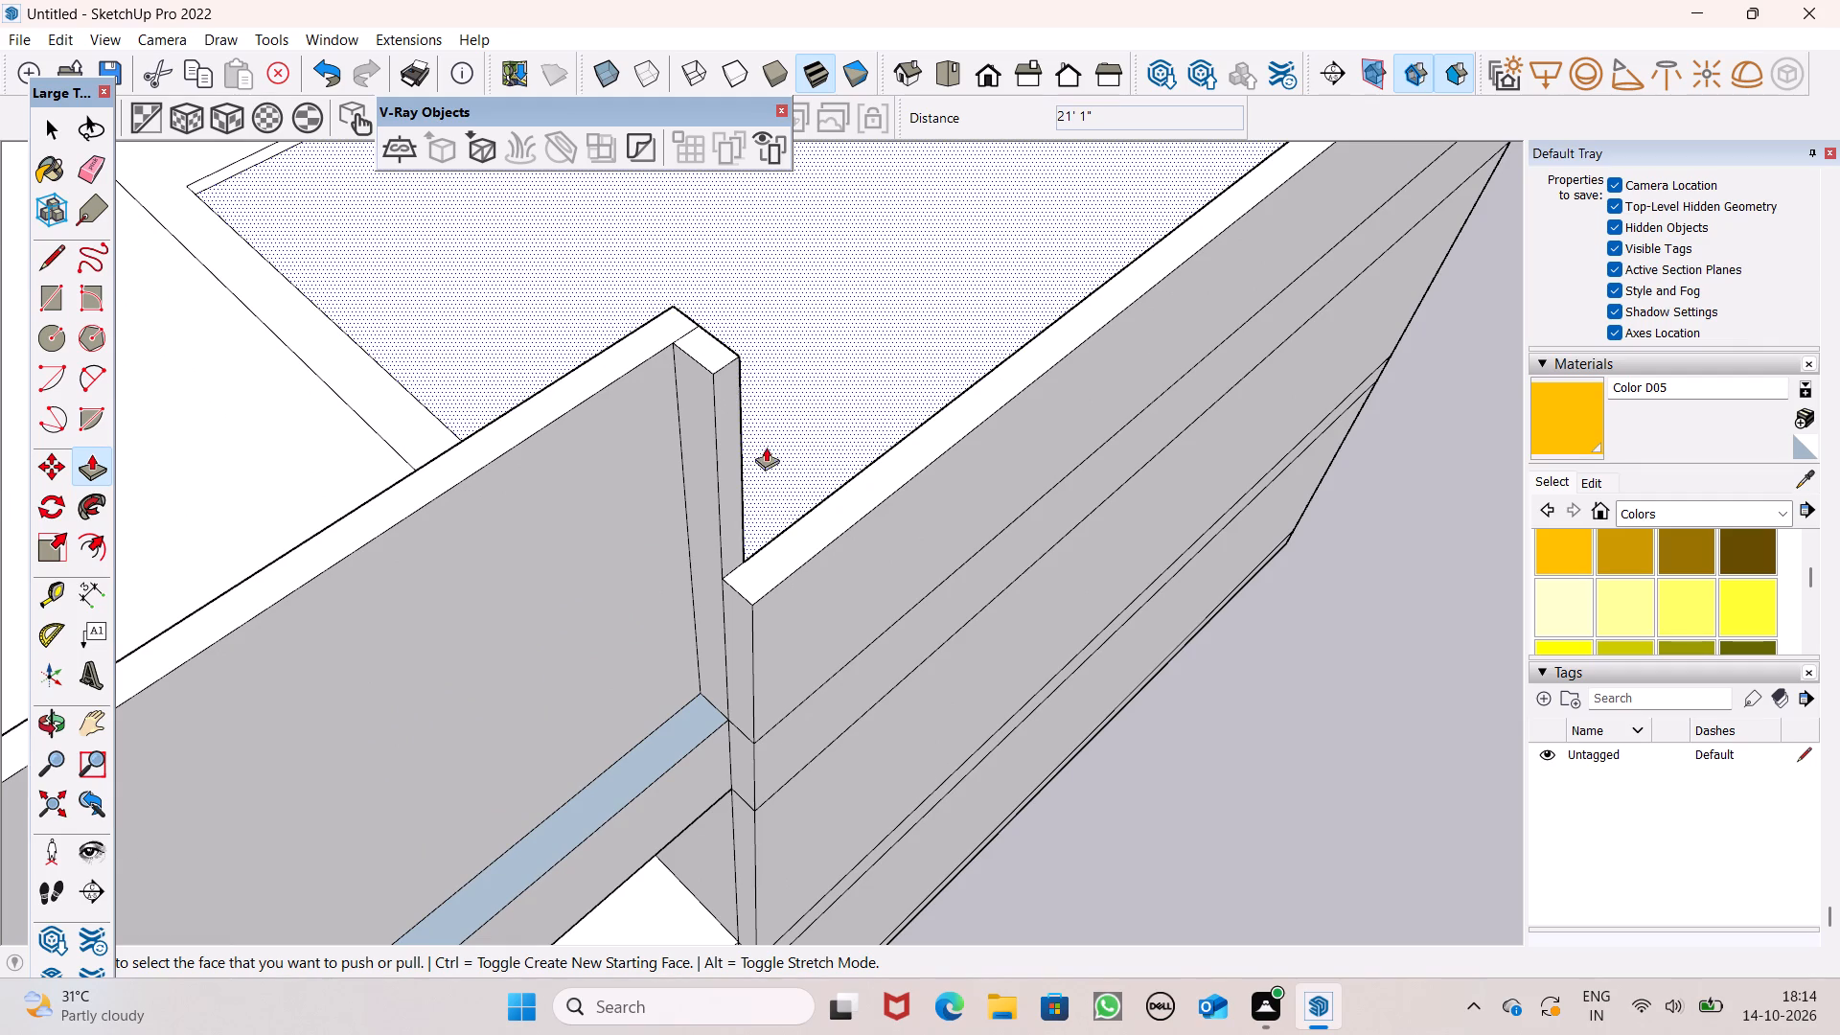
left_click_drag(727, 464, 686, 424)
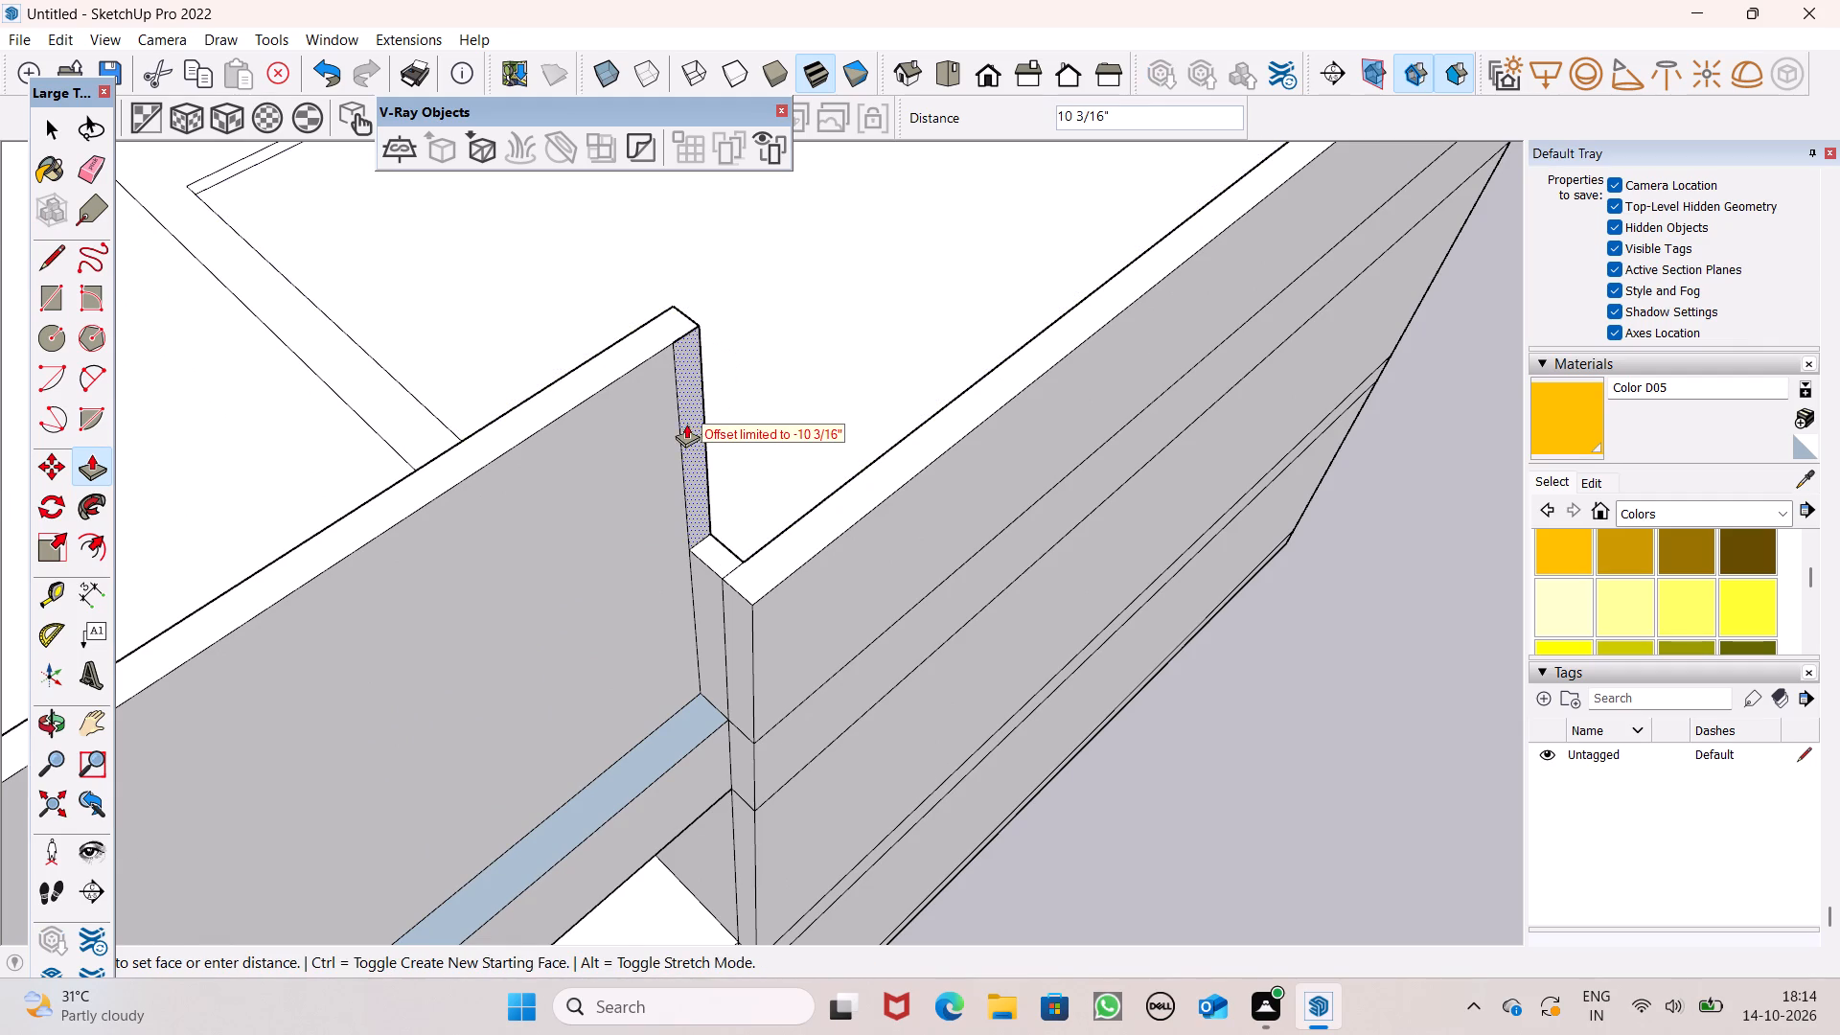
left_click_drag(686, 424, 682, 426)
Erase the leftover vertical edge near the rear end of the porch-end parapet.
middle_click_drag(744, 501, 921, 466)
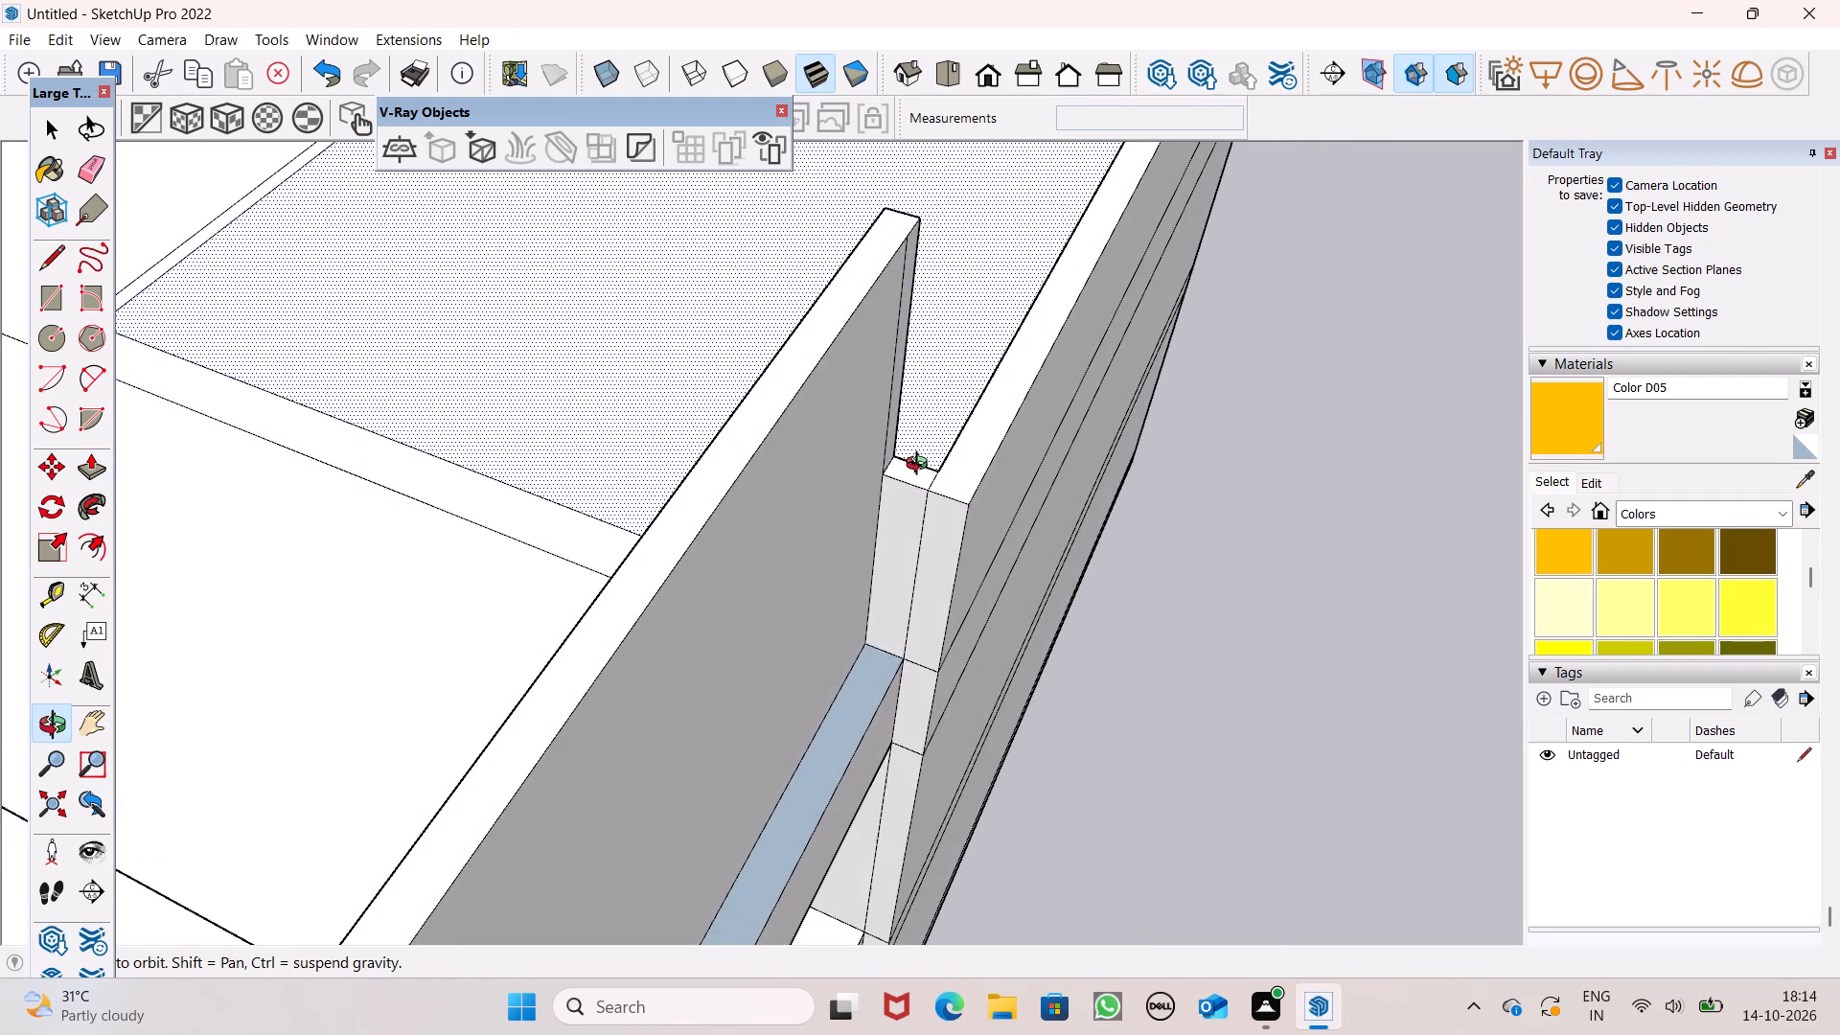
middle_click_drag(921, 466, 899, 507)
scroll(923, 471, "down", 3)
middle_click_drag(997, 509, 1012, 486)
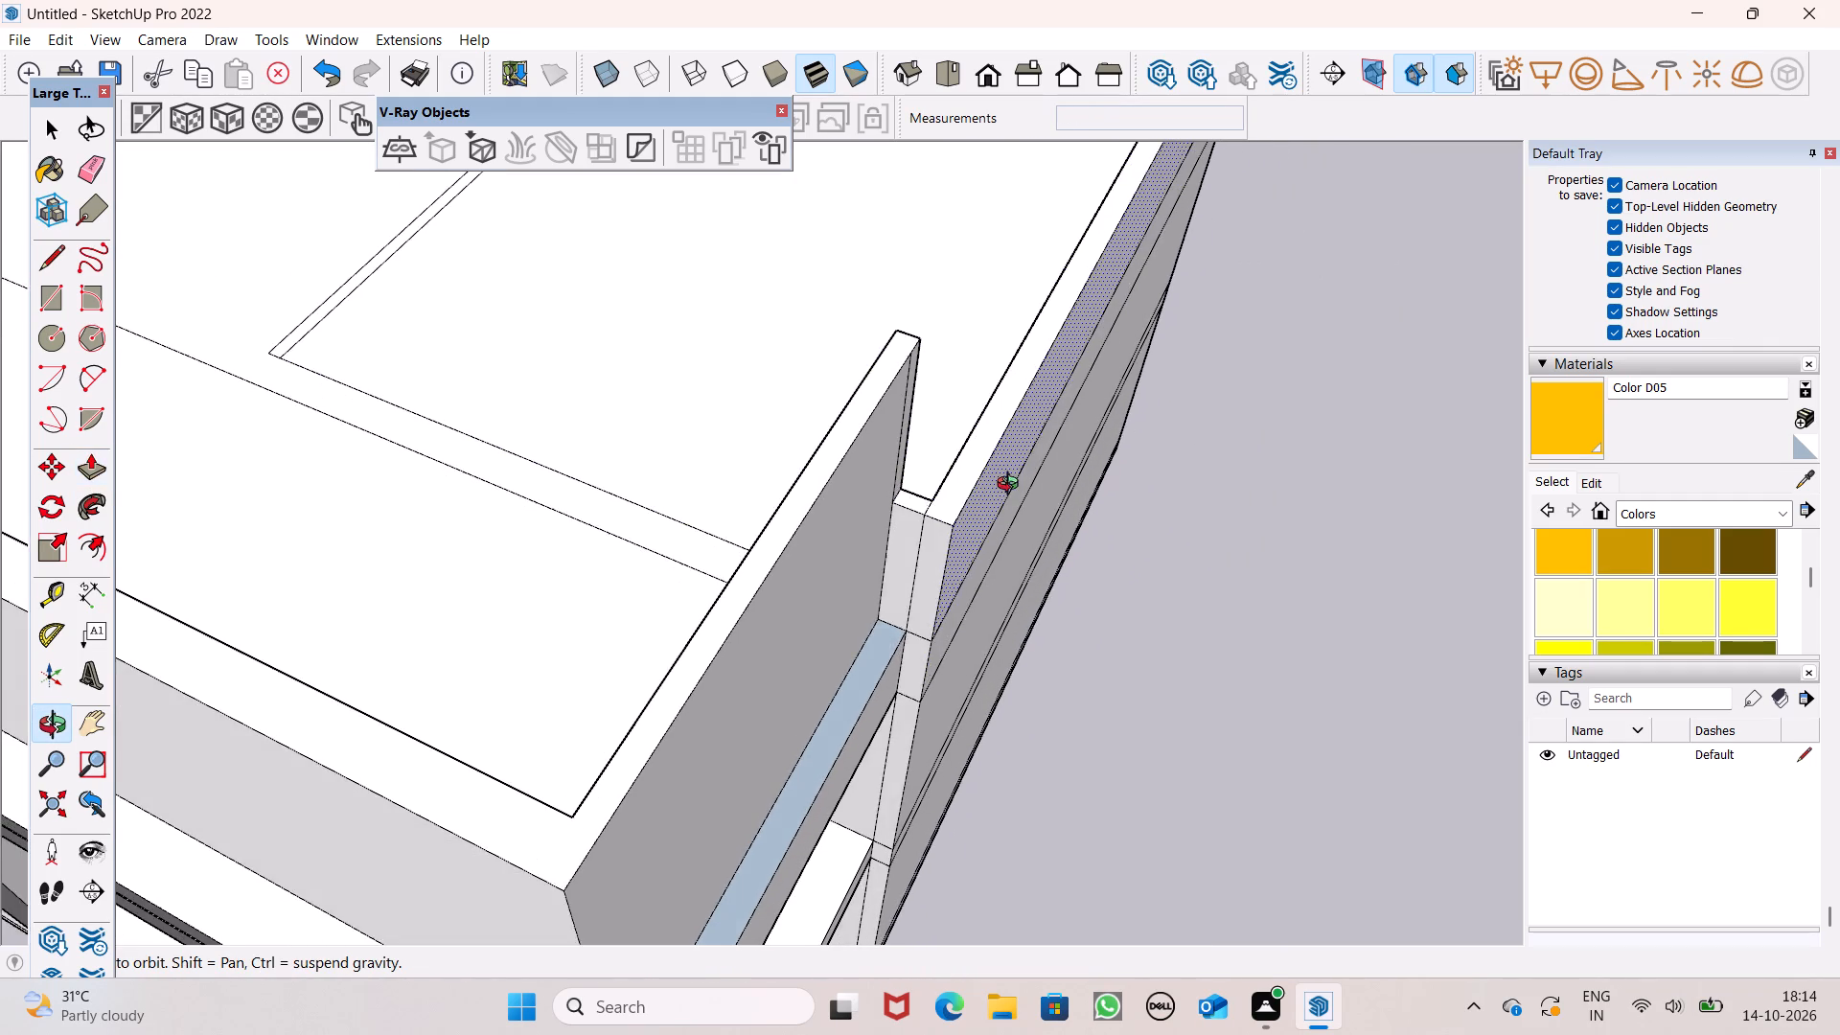
middle_click_drag(1012, 486, 1020, 478)
middle_click(1020, 478)
middle_click(1034, 460)
middle_click(1034, 460)
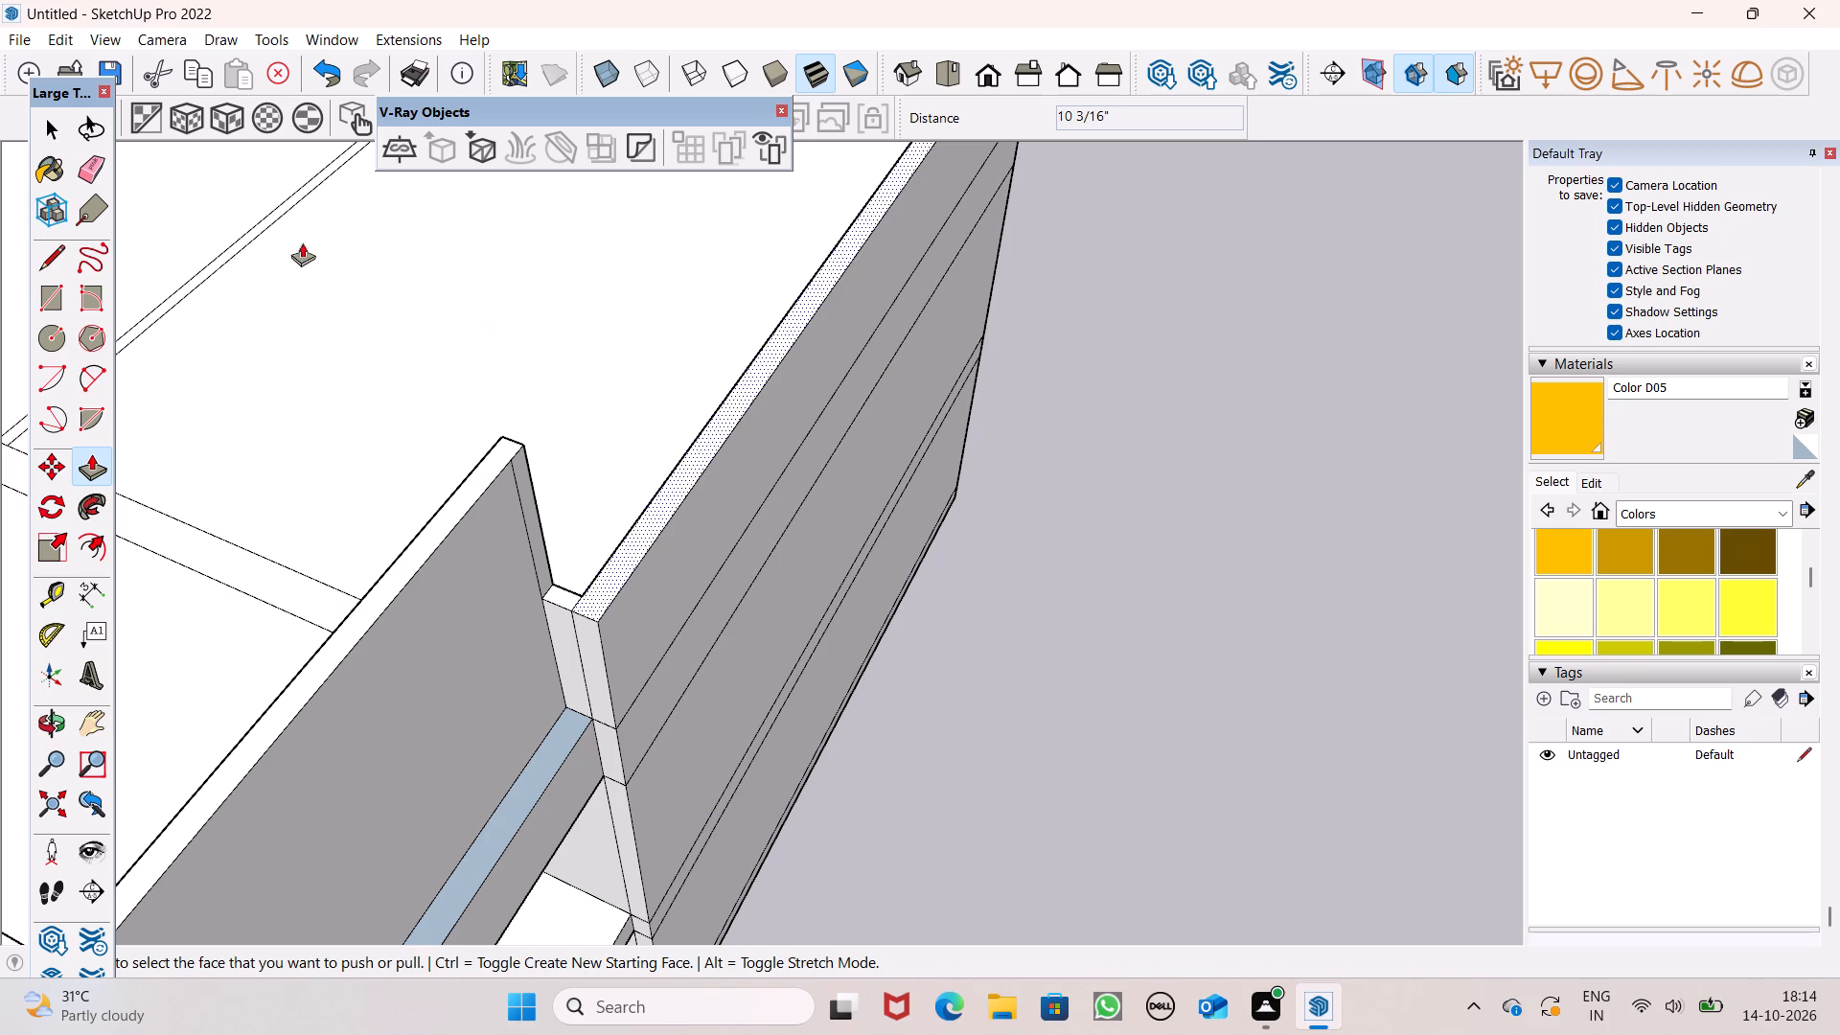
left_click(105, 161)
scroll(582, 497, "up", 4)
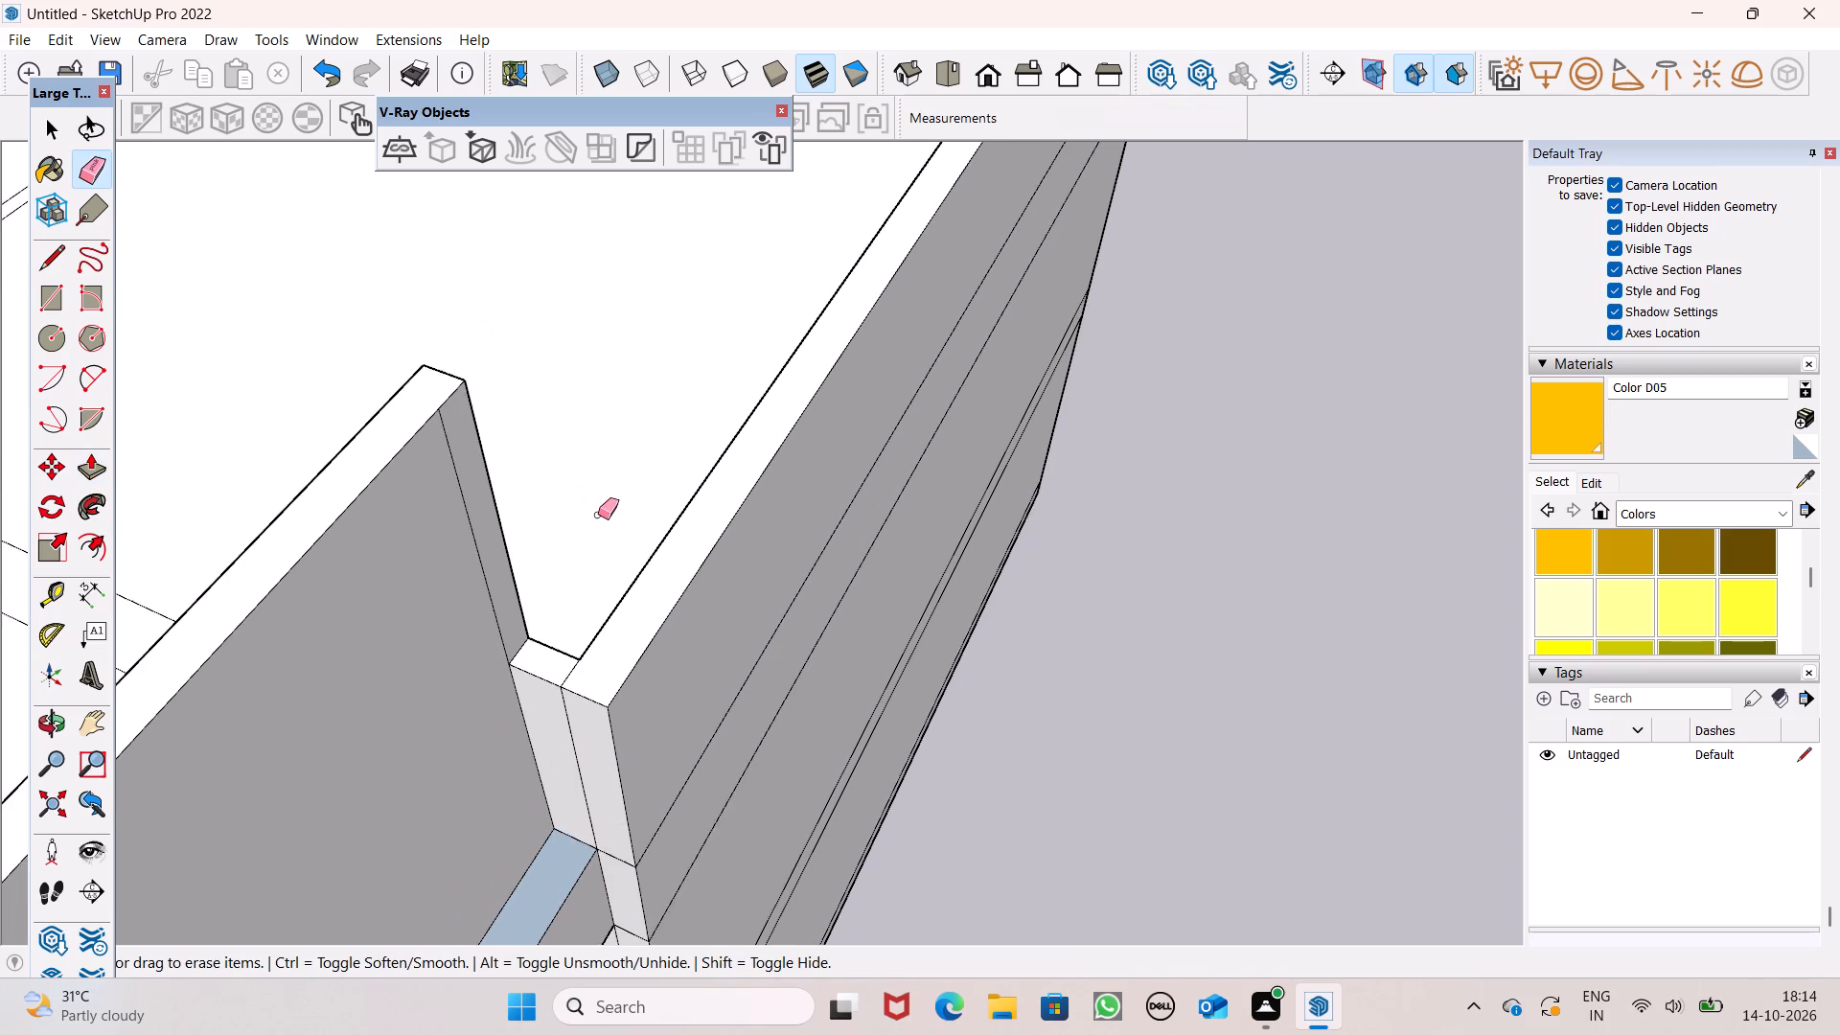
scroll(605, 505, "down", 2)
middle_click_drag(617, 647, 659, 578)
middle_click(518, 646)
left_click(548, 499)
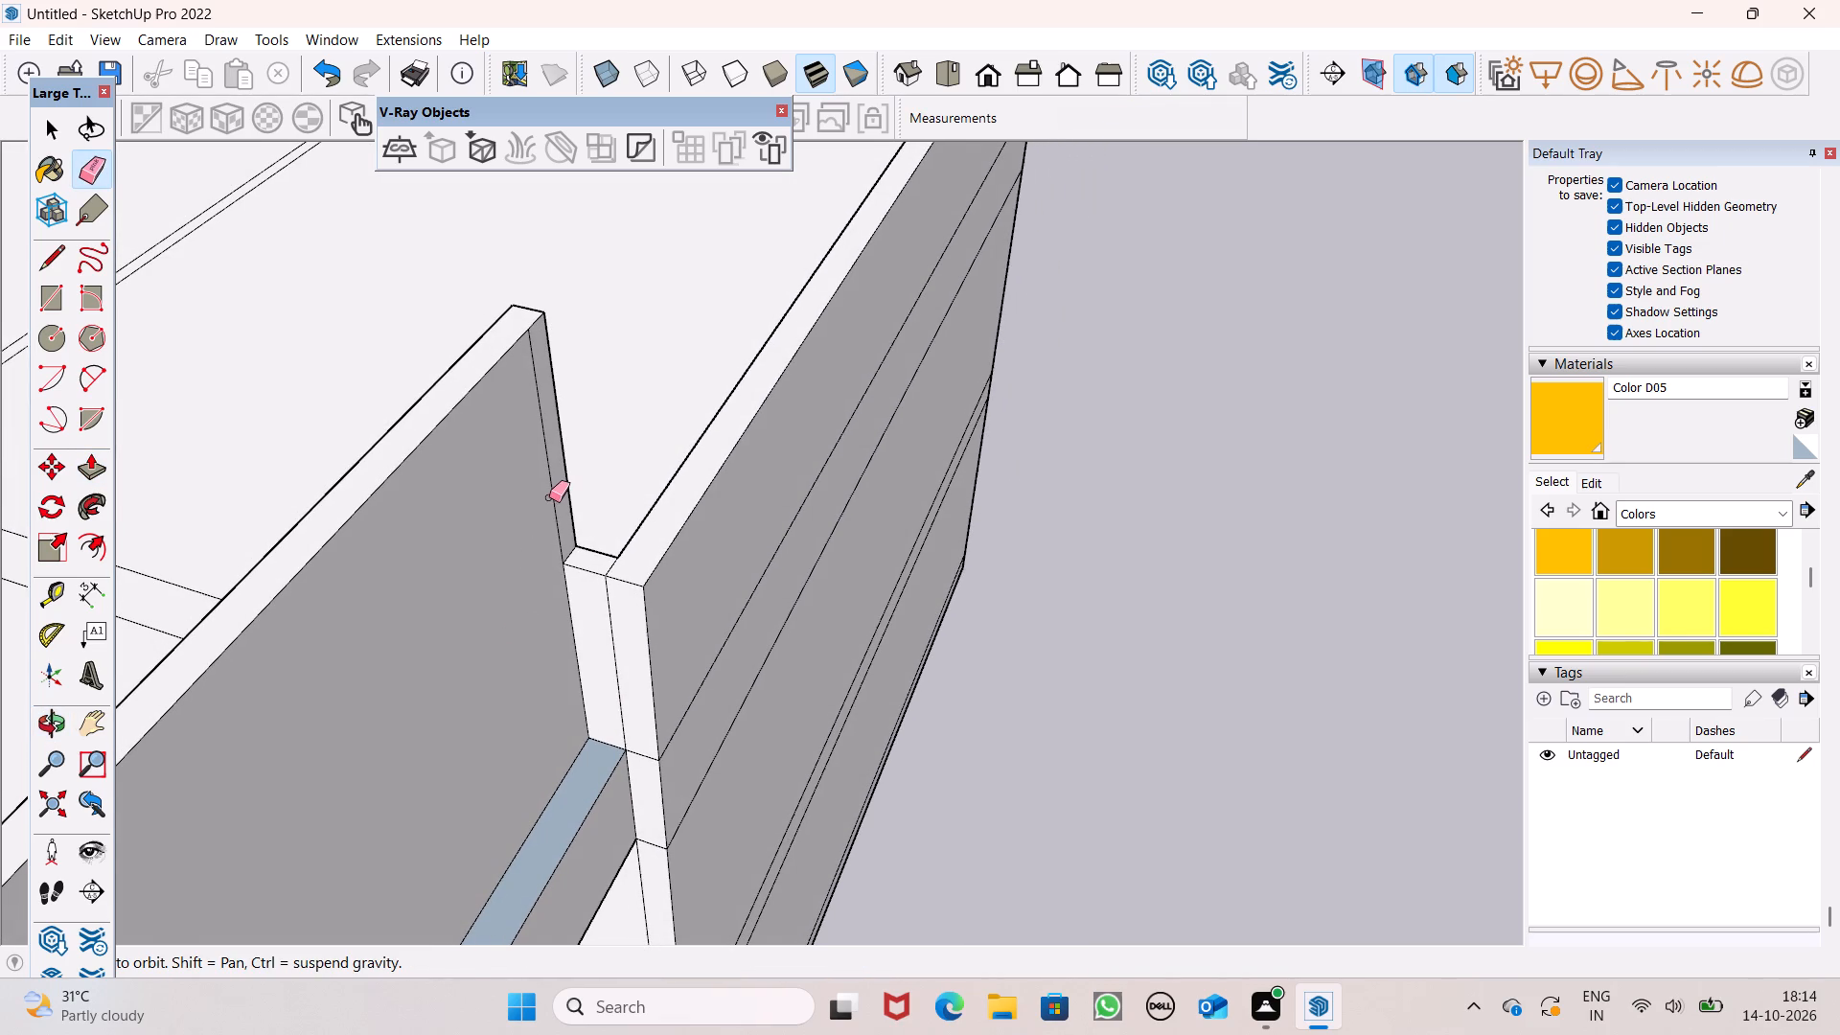
Erase the long seam line between the front roof strip and the rear roof.
scroll(821, 517, "down", 8)
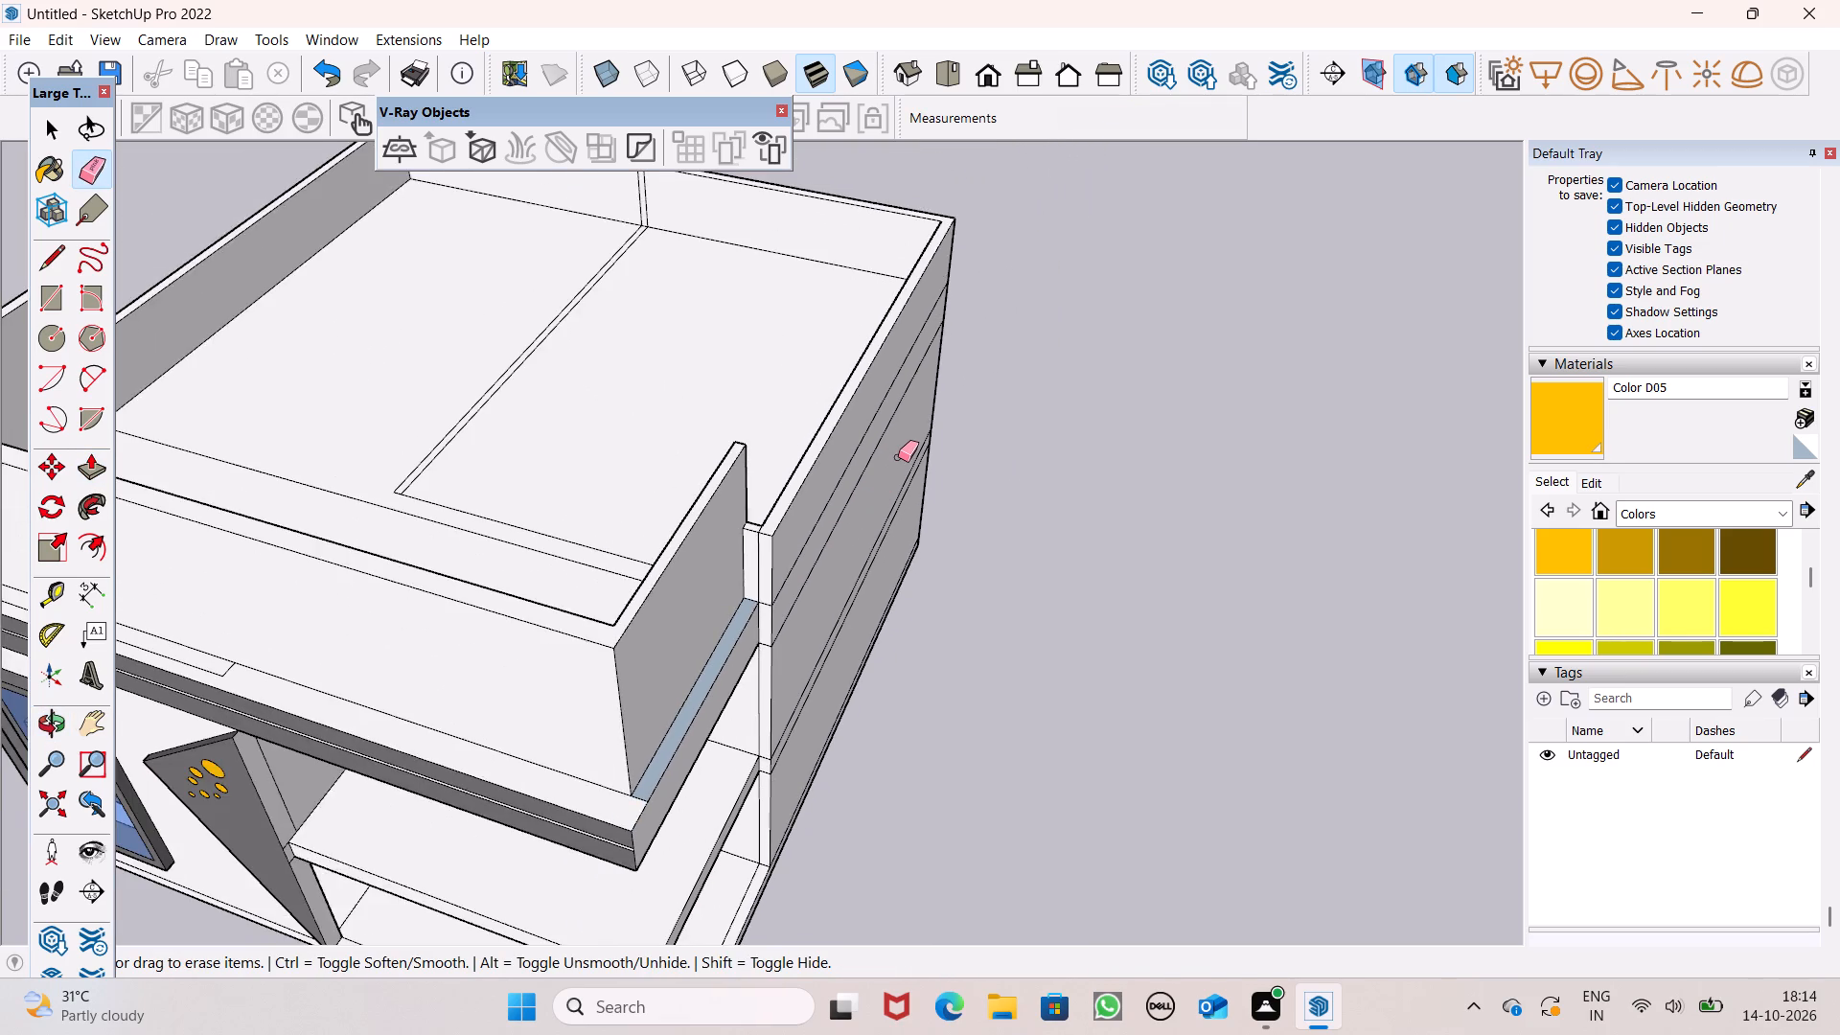
scroll(899, 451, "down", 3)
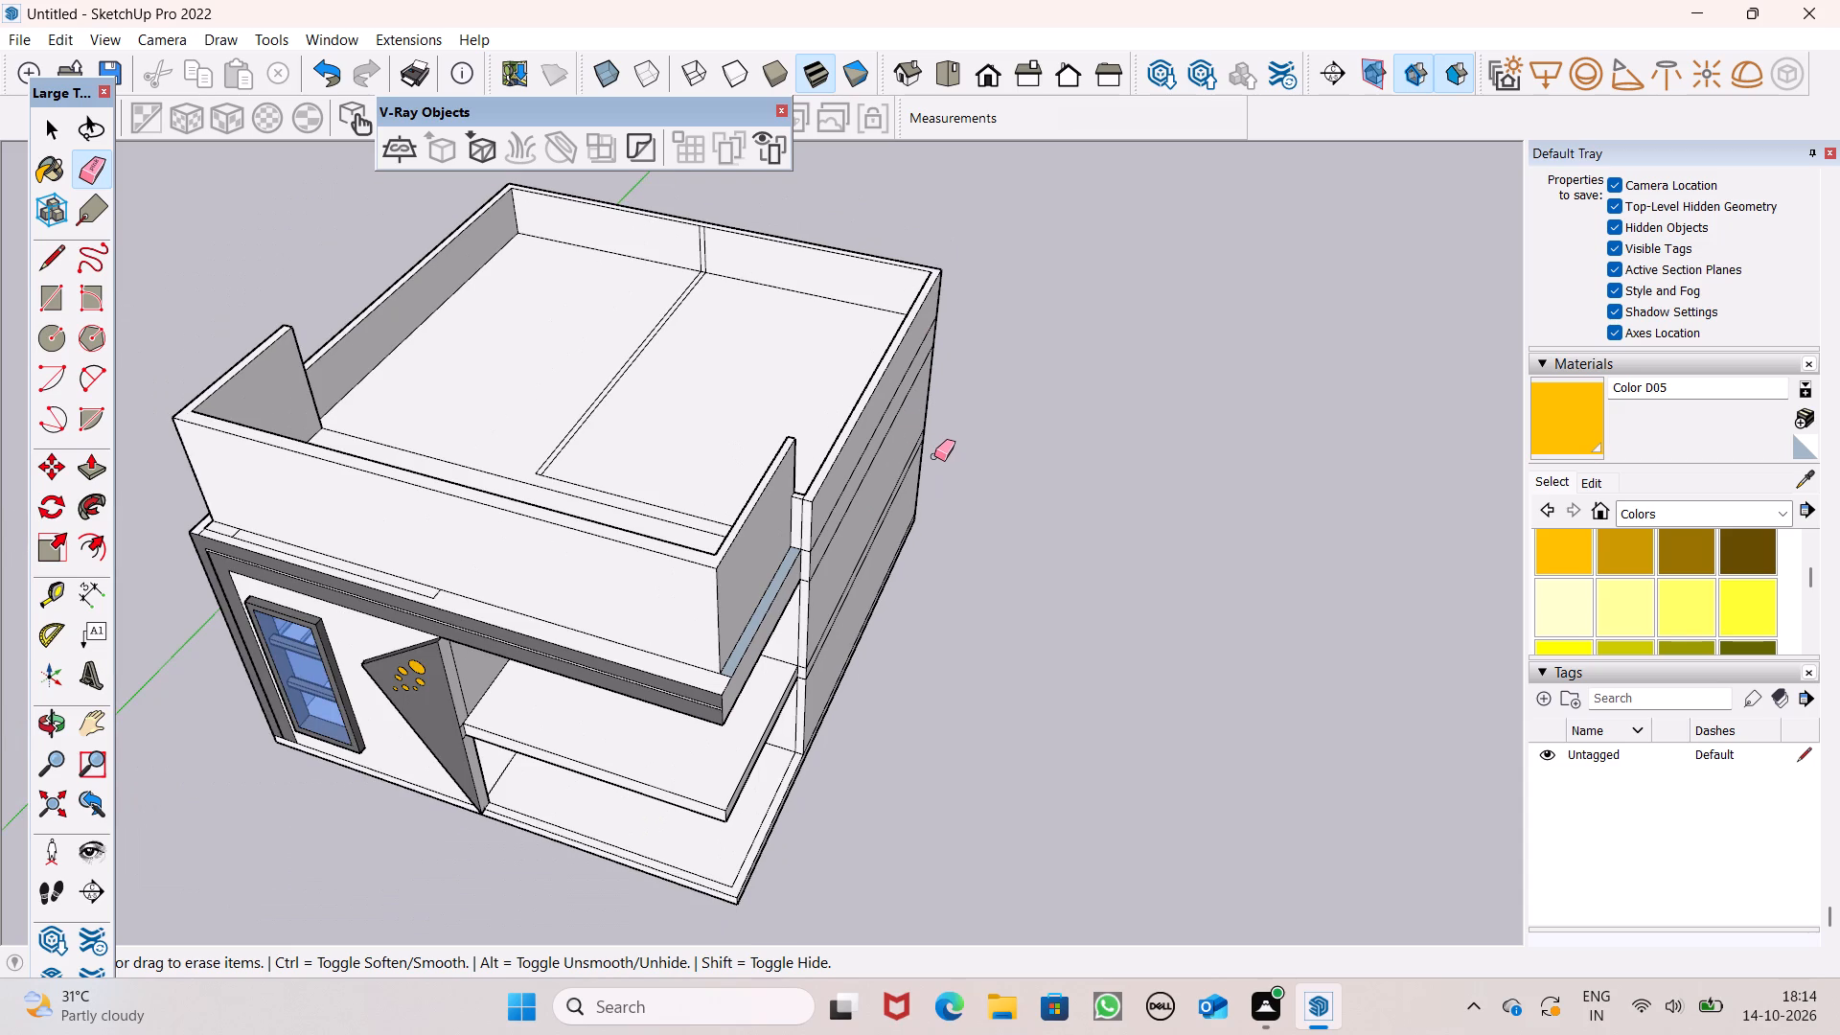
scroll(934, 456, "down", 2)
middle_click_drag(919, 550, 506, 573)
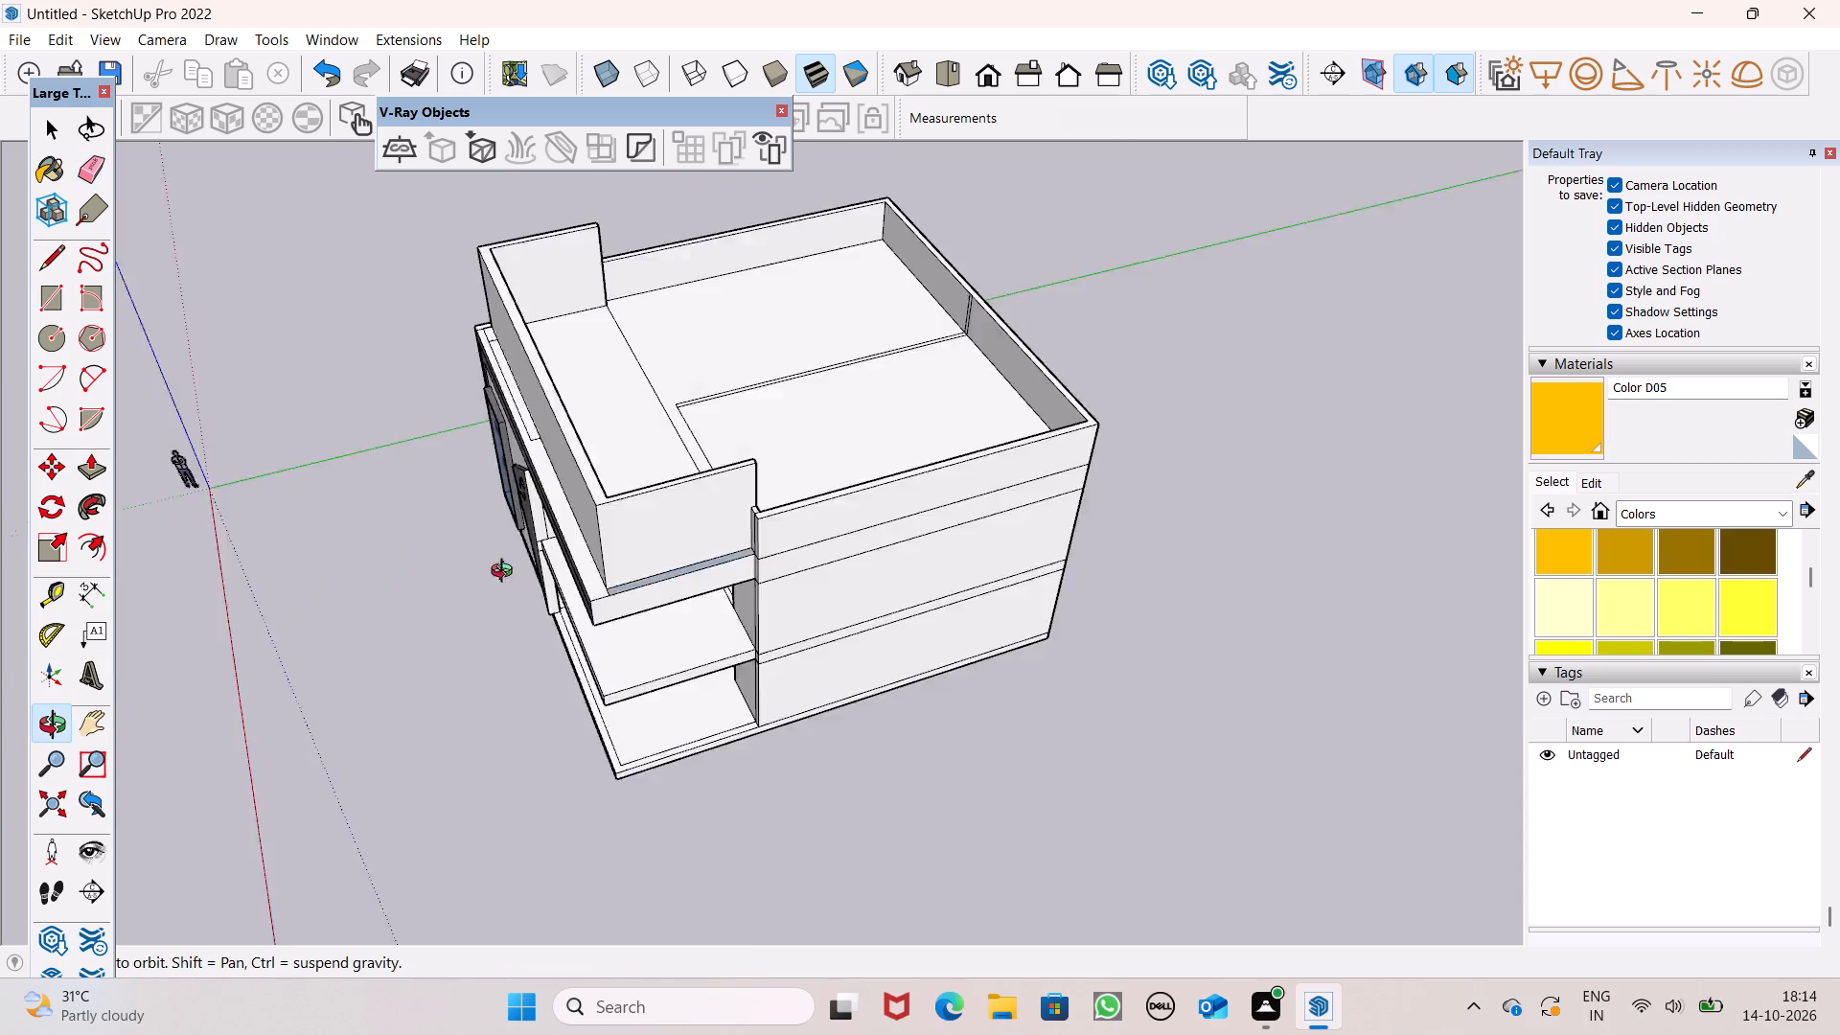
middle_click_drag(506, 573, 155, 553)
middle_click_drag(168, 559, 314, 645)
middle_click_drag(340, 631, 787, 244)
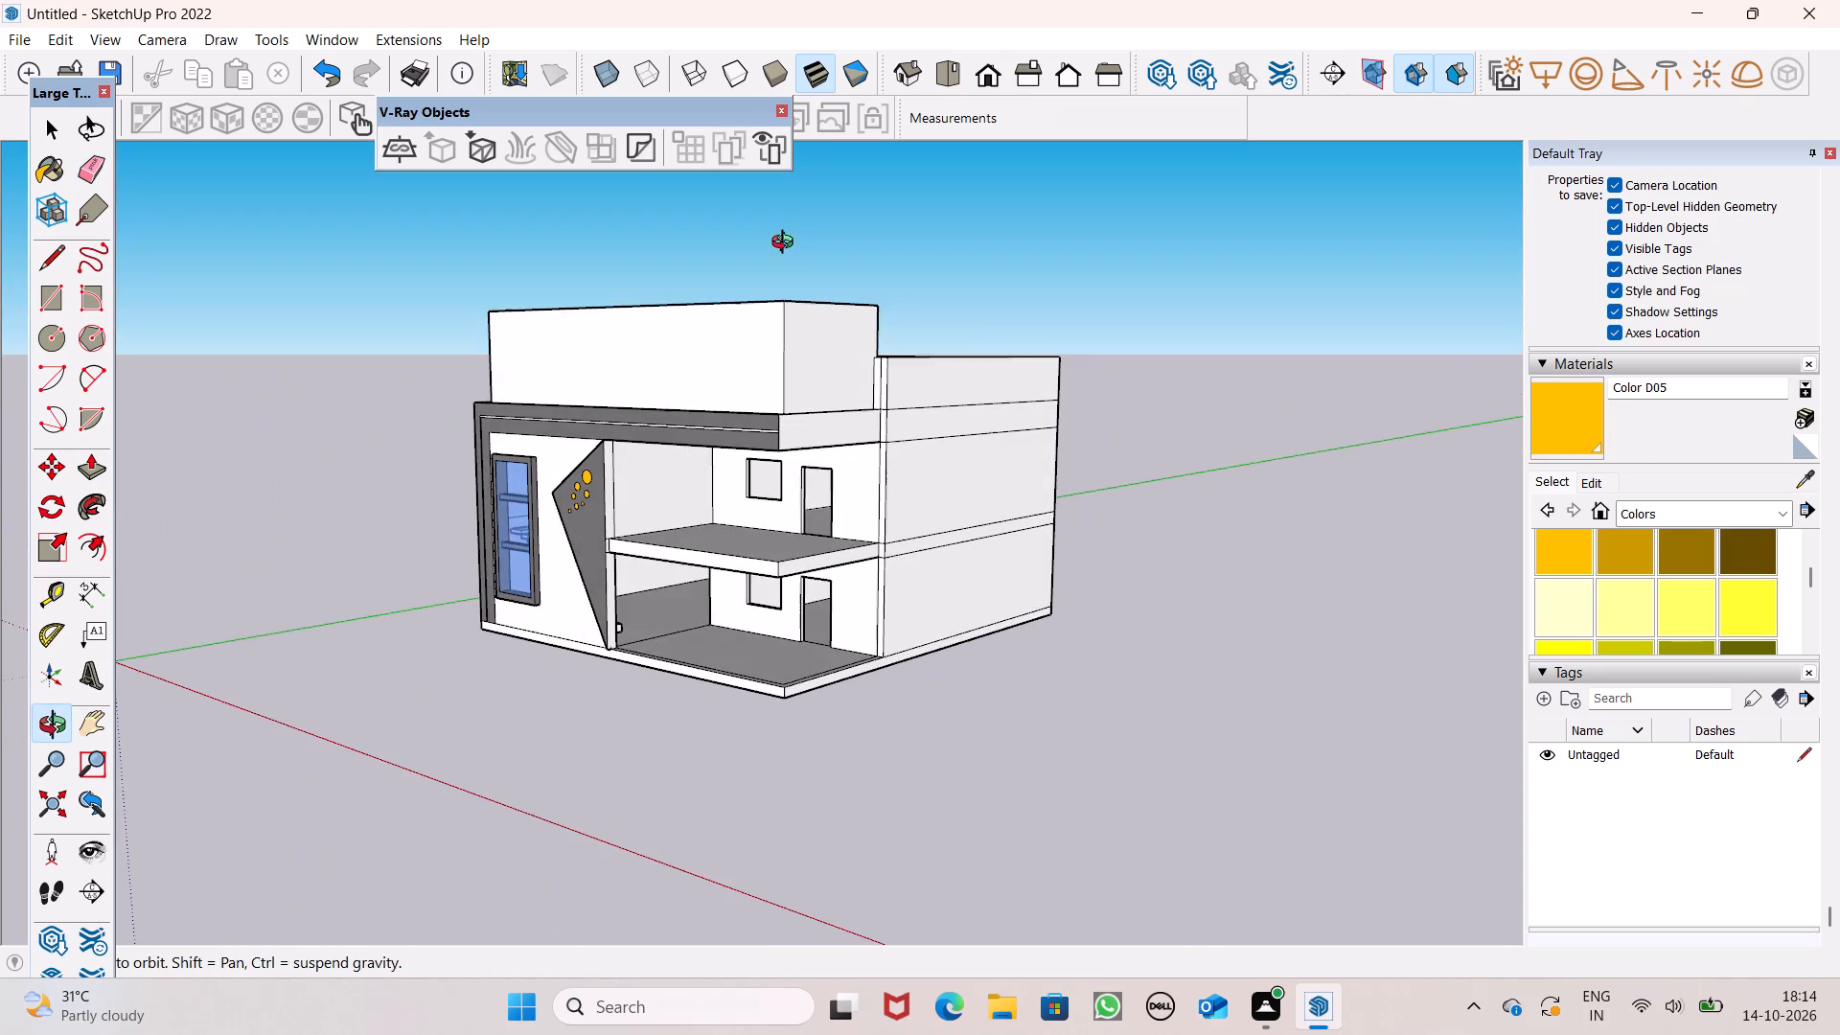
middle_click_drag(787, 244, 206, 648)
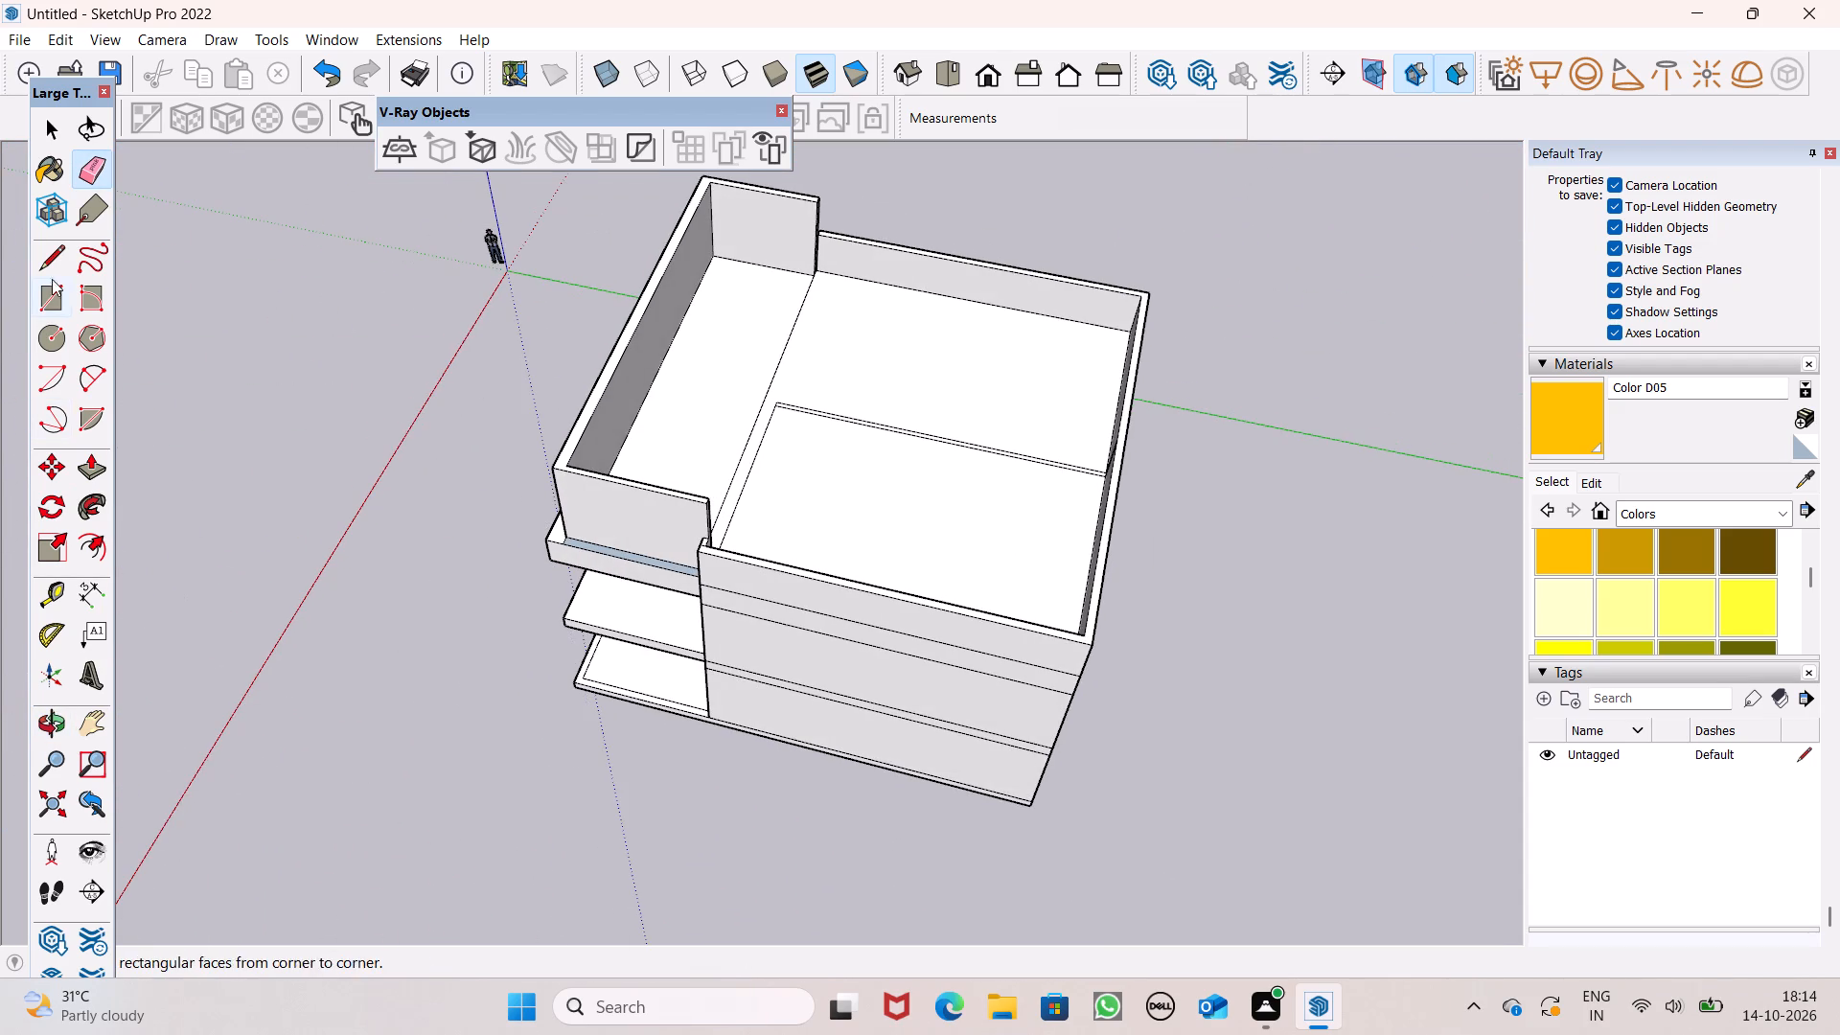
scroll(820, 343, "down", 1)
scroll(820, 343, "up", 1)
left_click_drag(785, 379, 766, 386)
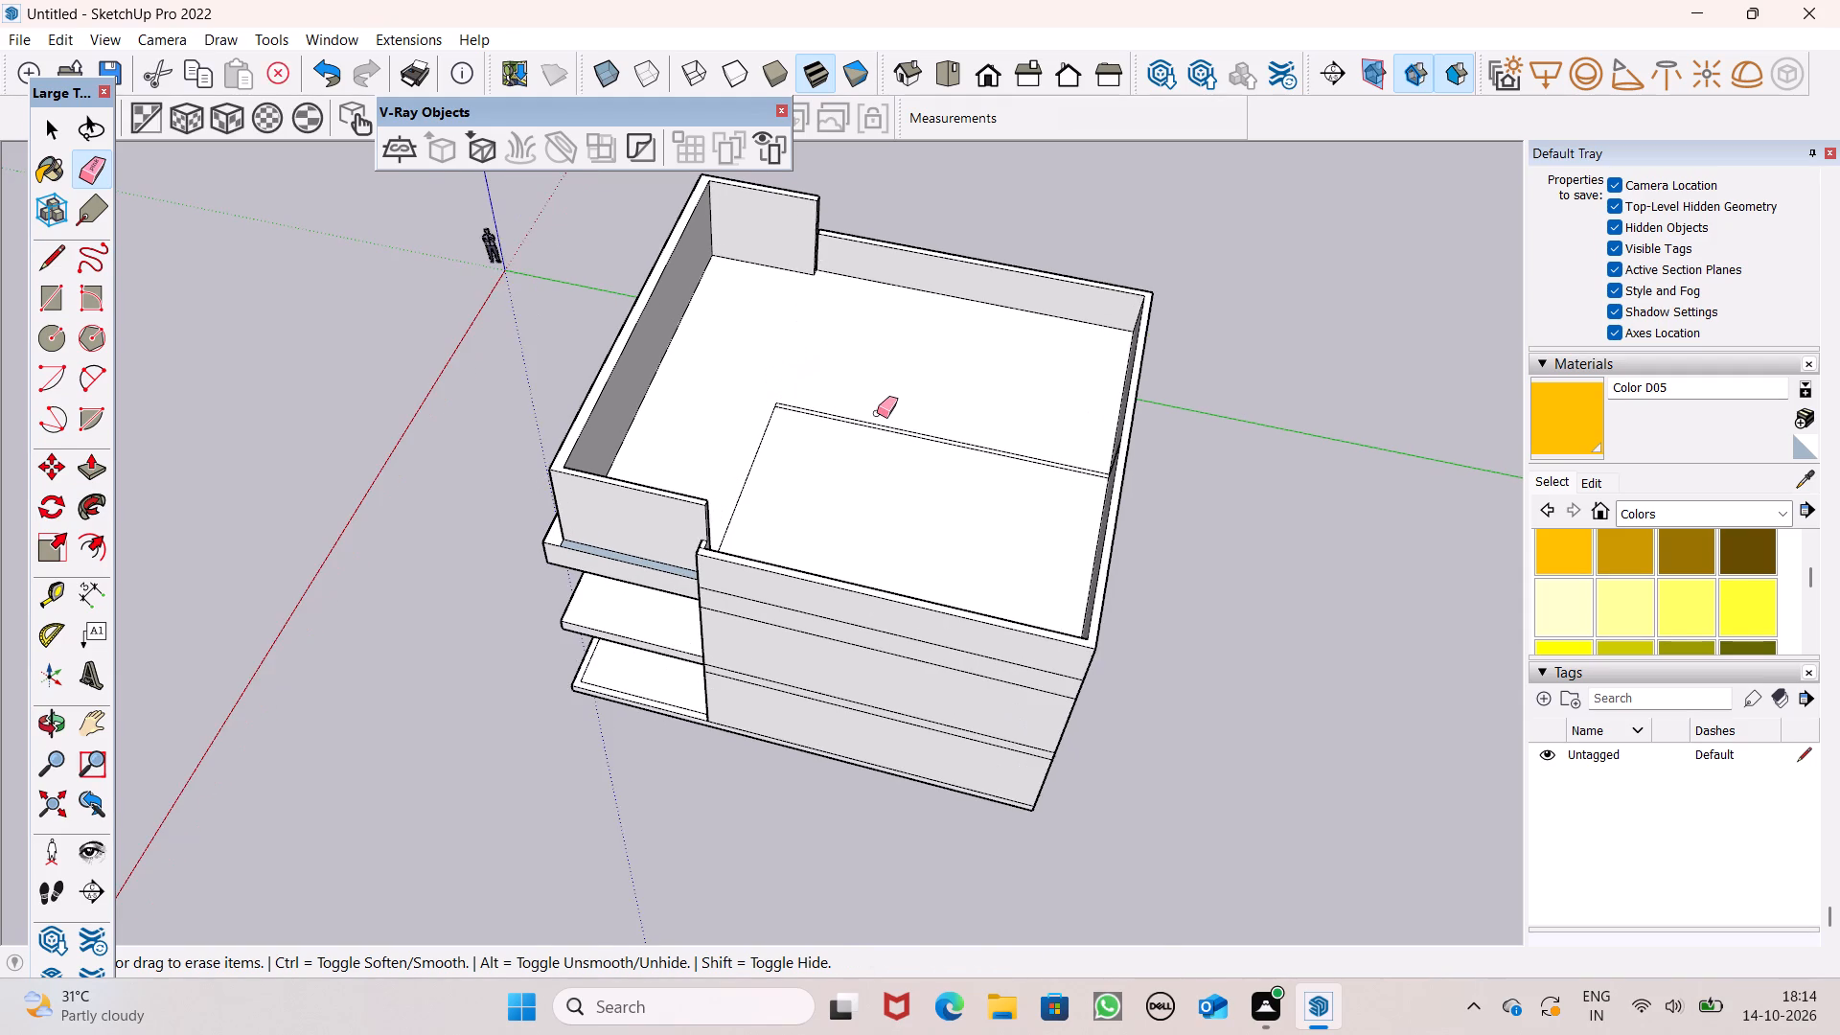
Erase the remaining dividing lines on the rear roof and their continuation up the rear parapet's inner face.
scroll(877, 414, "up", 2)
scroll(878, 413, "down", 1)
scroll(880, 414, "up", 6)
left_click_drag(893, 436, 890, 459)
left_click_drag(664, 504, 549, 517)
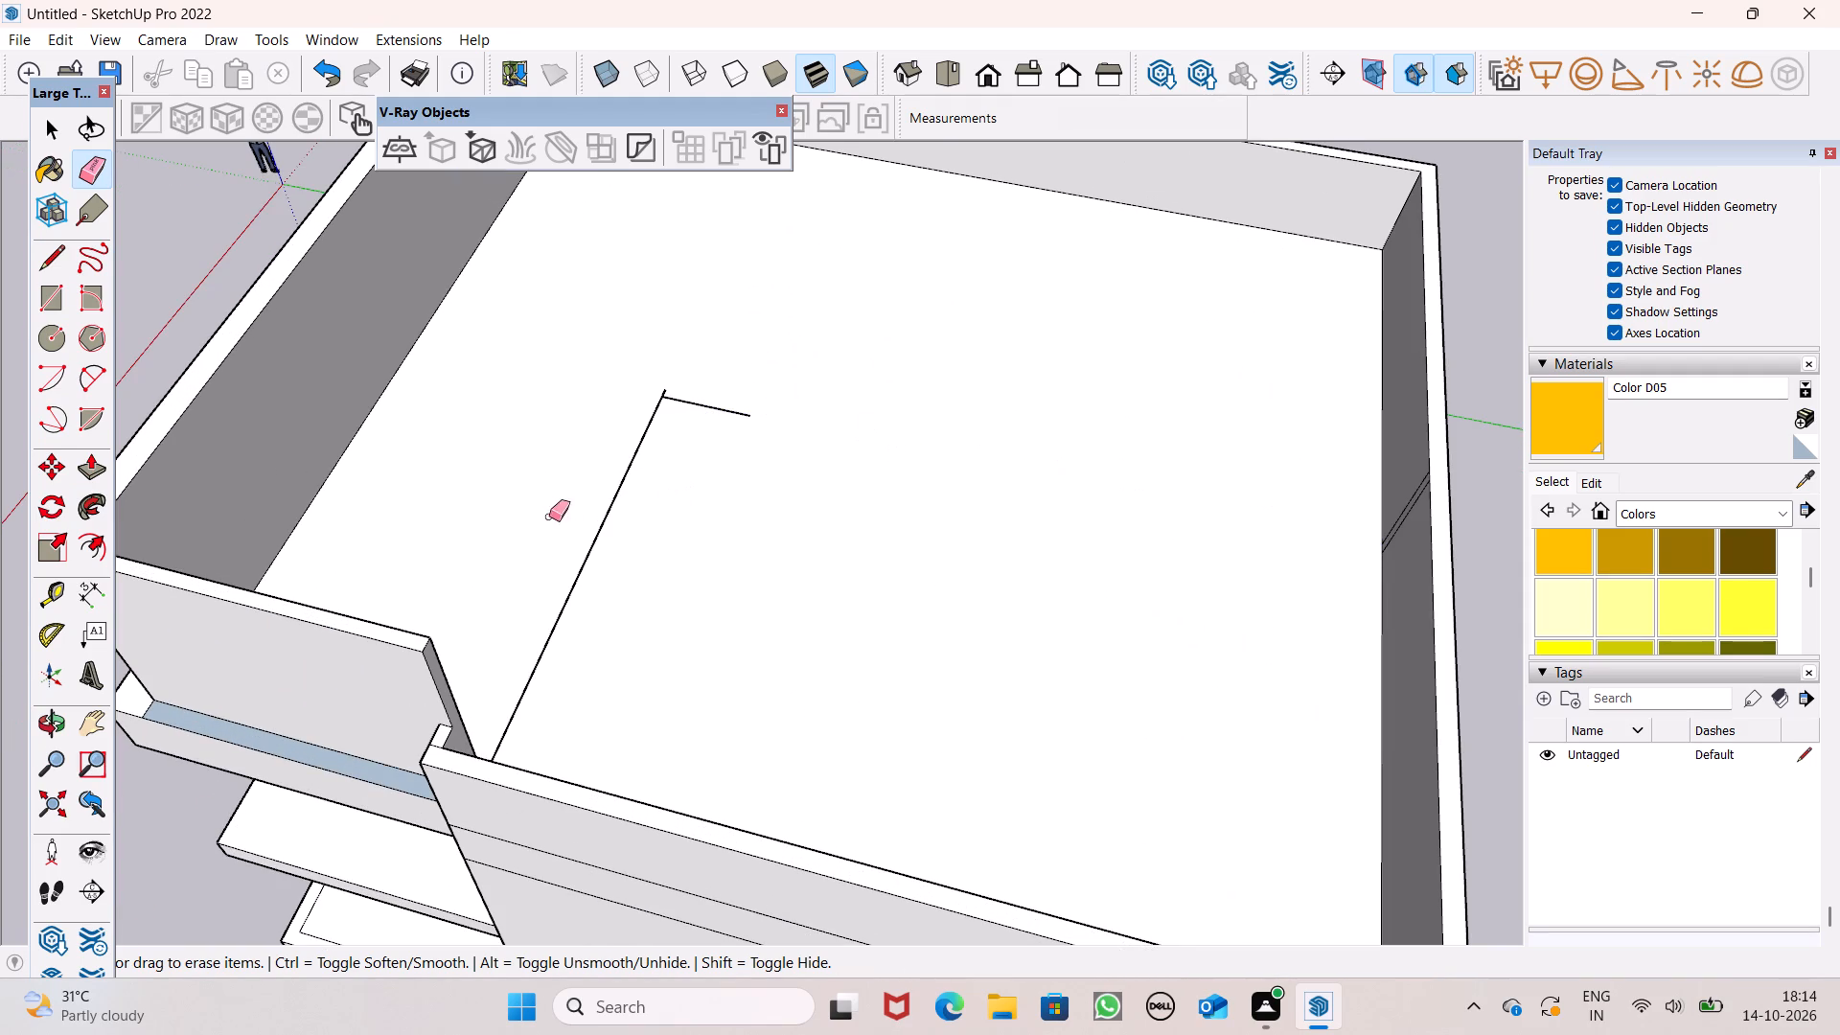
left_click_drag(549, 517, 596, 467)
left_click_drag(678, 358, 682, 399)
left_click_drag(685, 386, 740, 404)
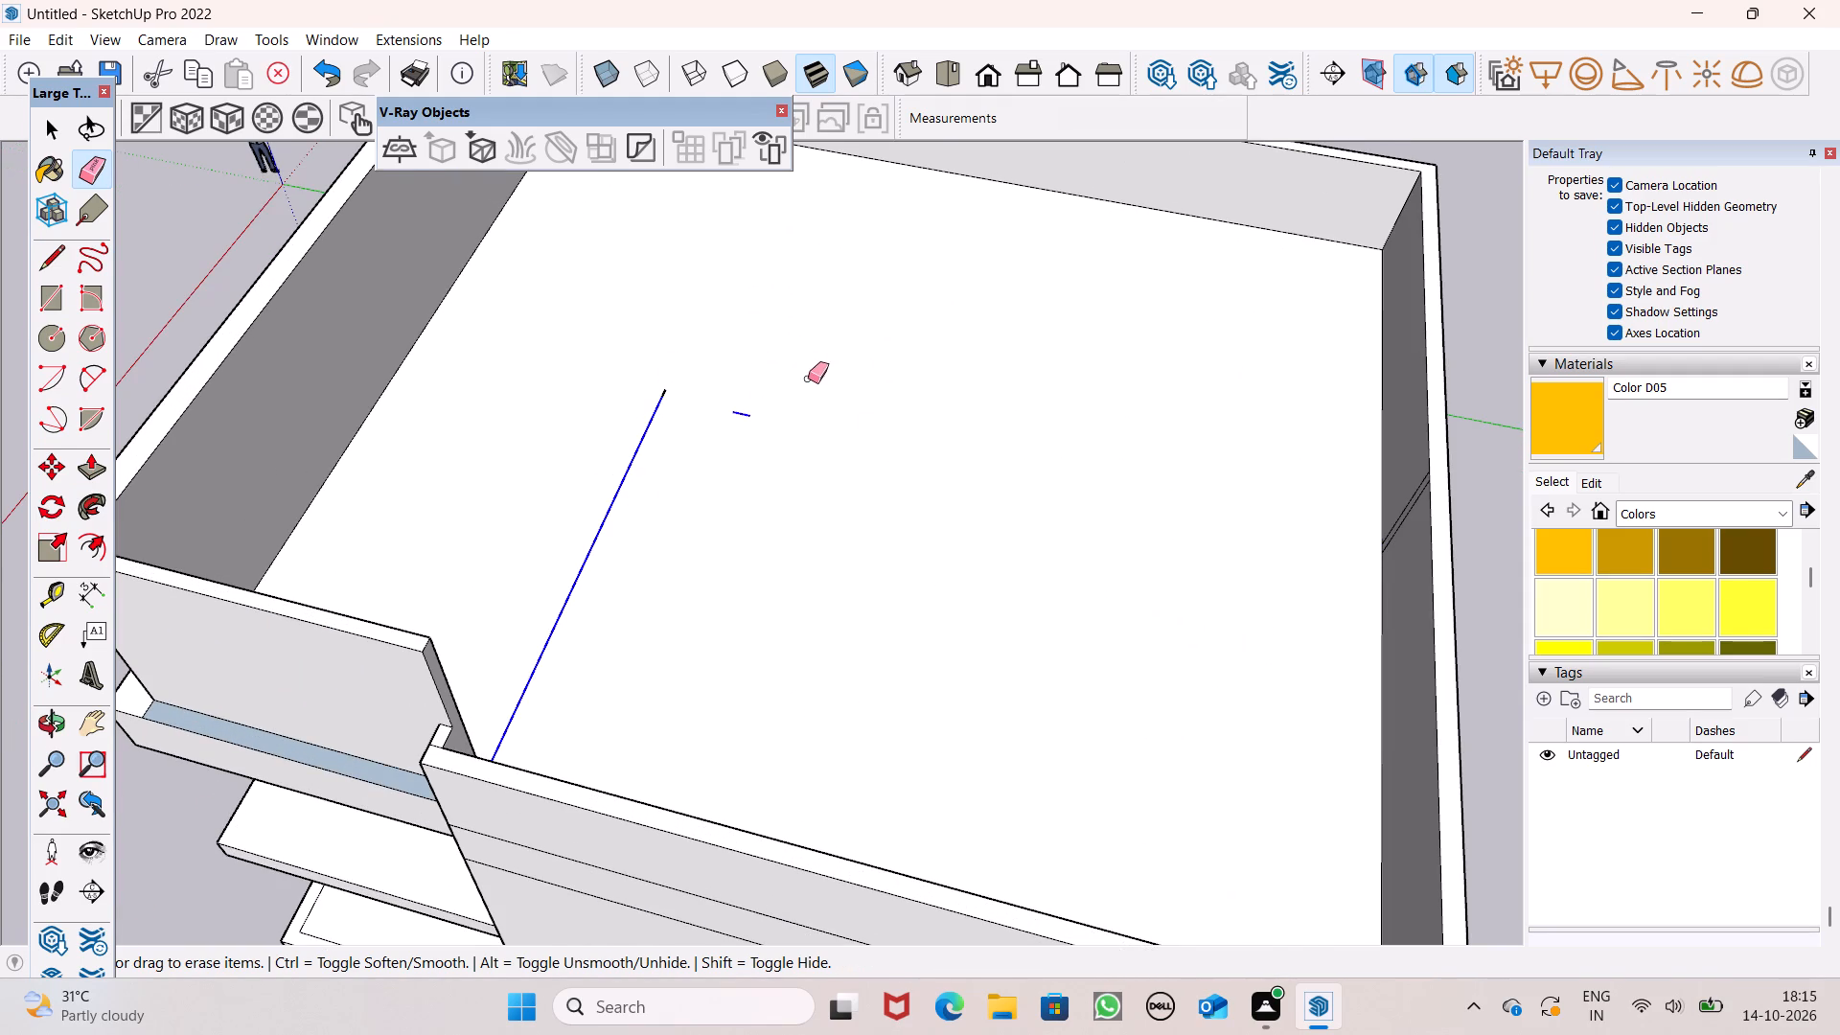
scroll(811, 395, "down", 1)
middle_click_drag(856, 540, 1291, 539)
scroll(1091, 208, "up", 5)
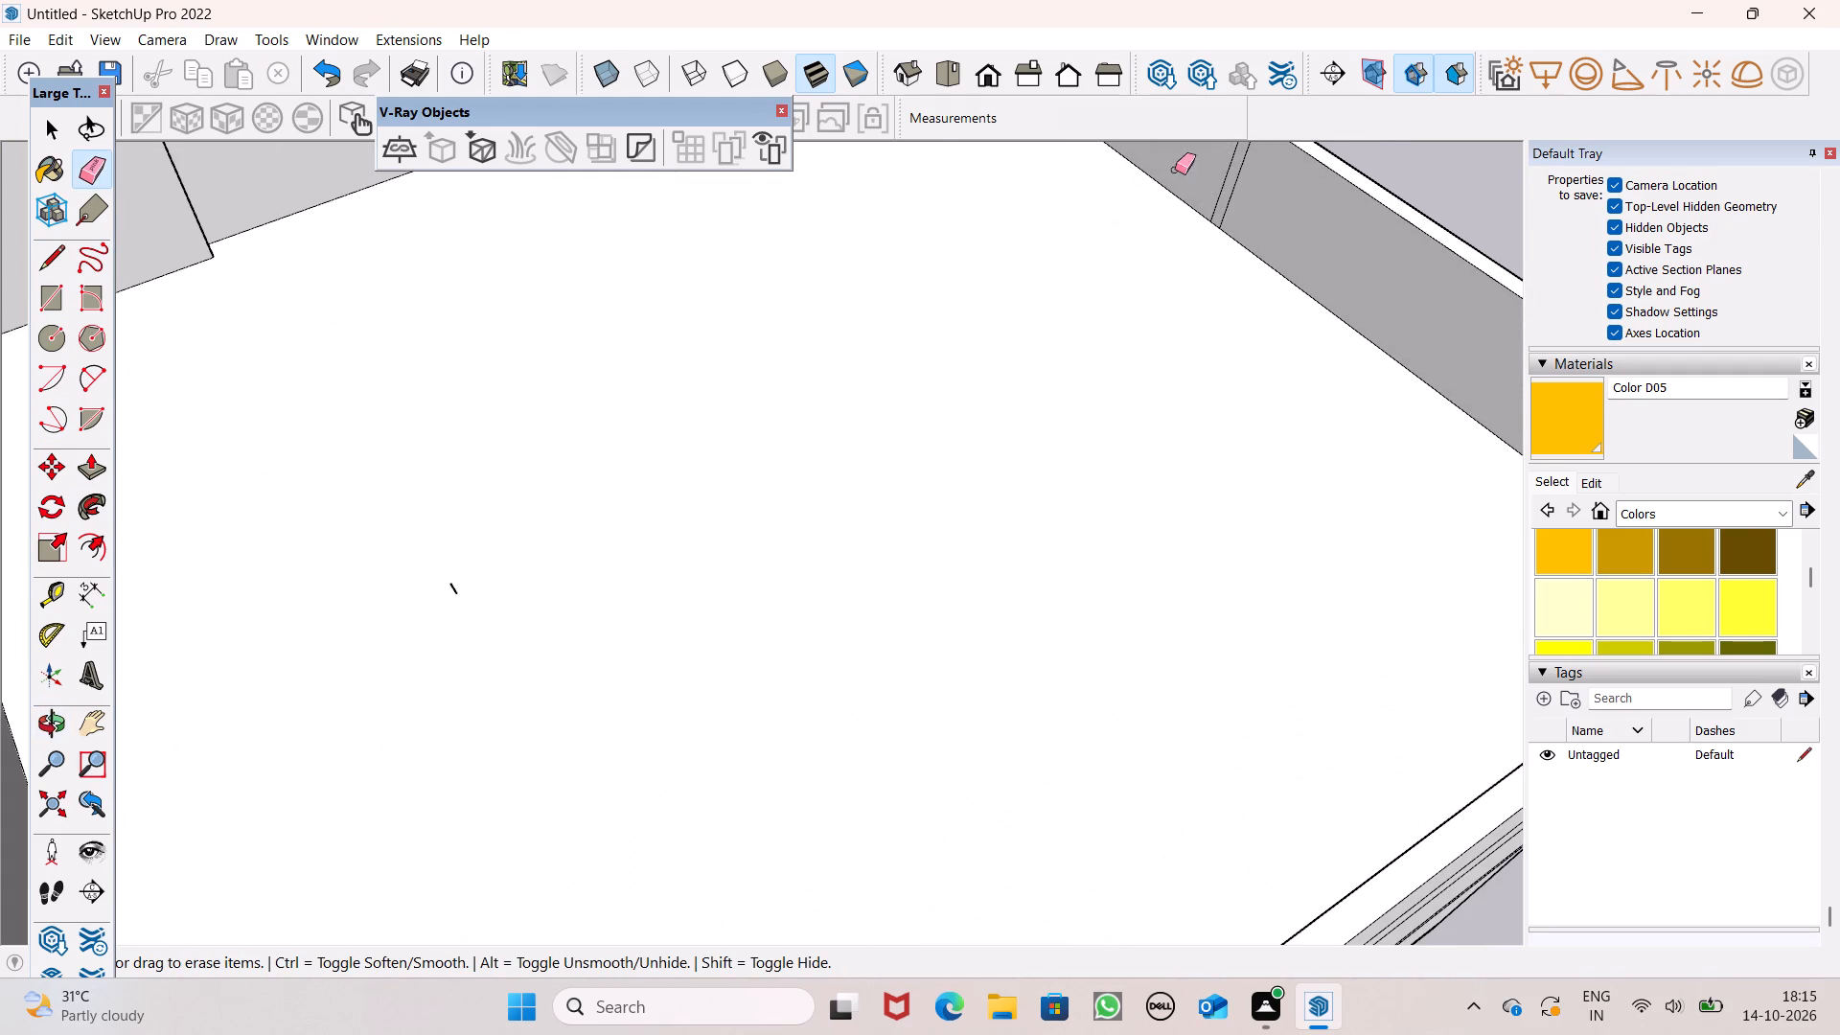
left_click_drag(1220, 175, 1257, 209)
Examine the front facade and the upper porch wall's window and door openings, including the interior behind them.
scroll(957, 453, "down", 10)
middle_click_drag(907, 620, 955, 247)
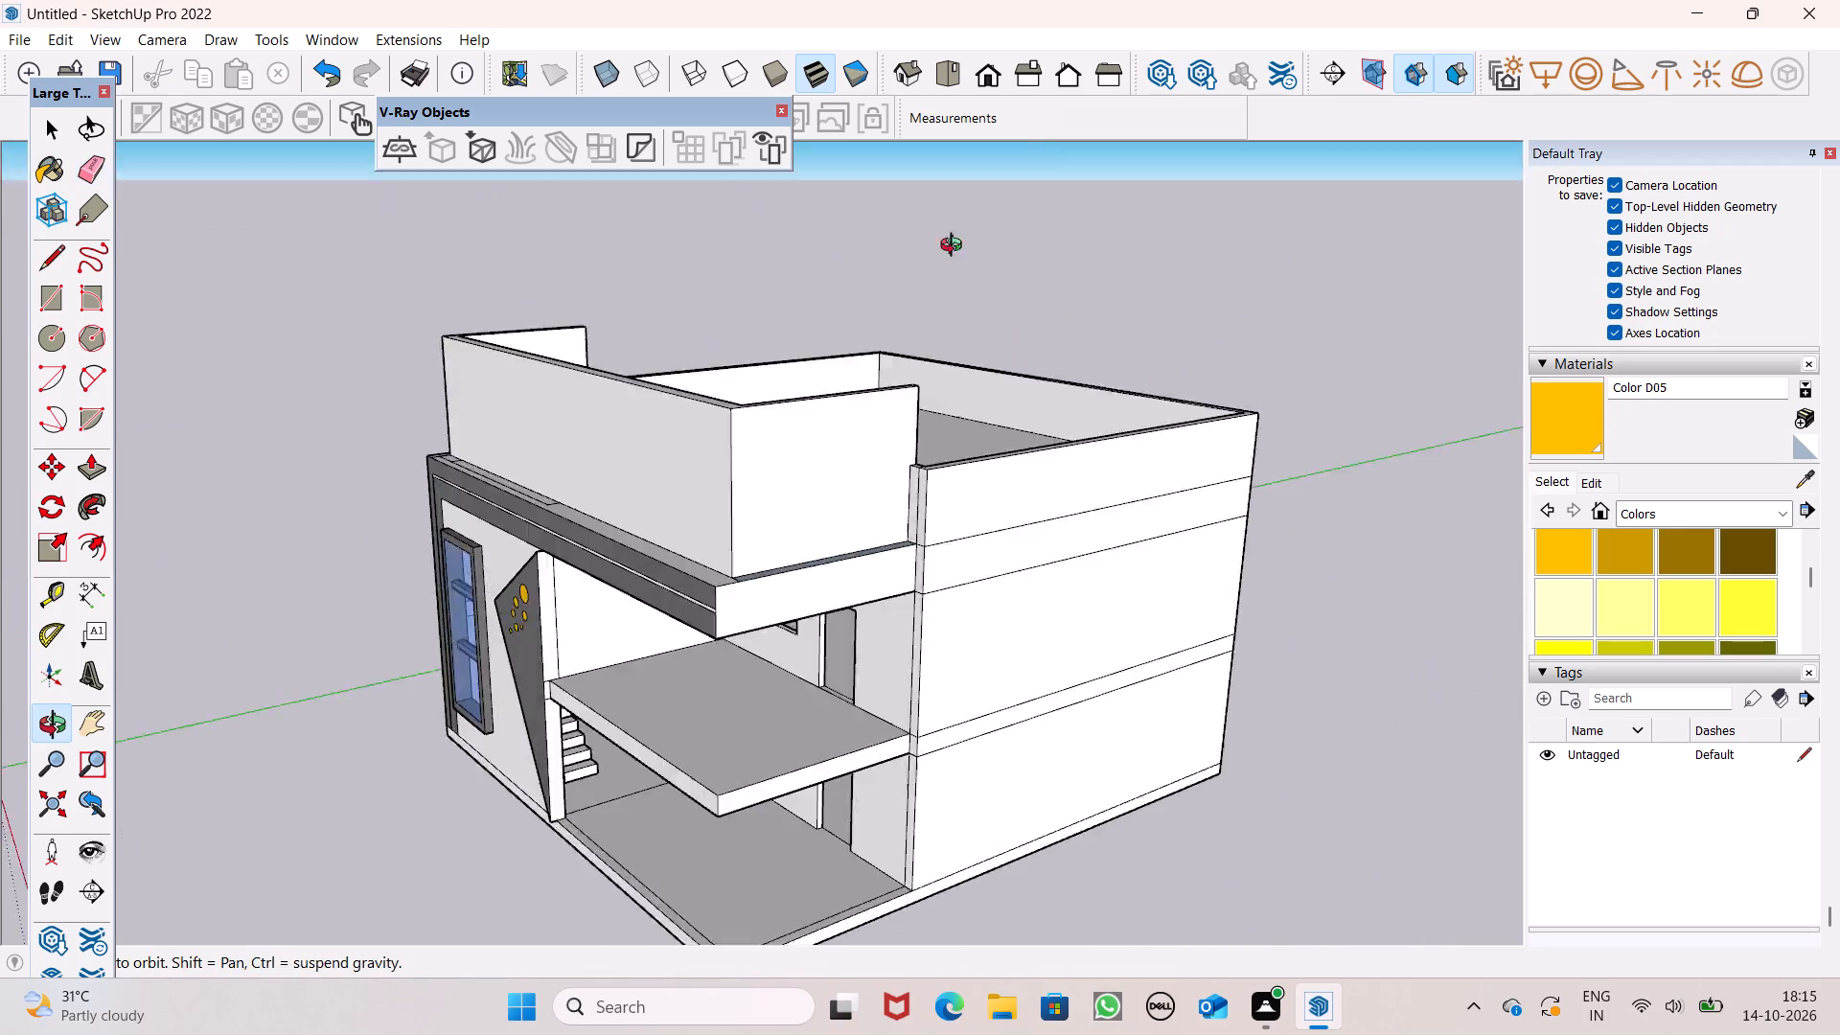
middle_click_drag(955, 247, 1145, 46)
scroll(1022, 427, "up", 7)
scroll(825, 585, "up", 4)
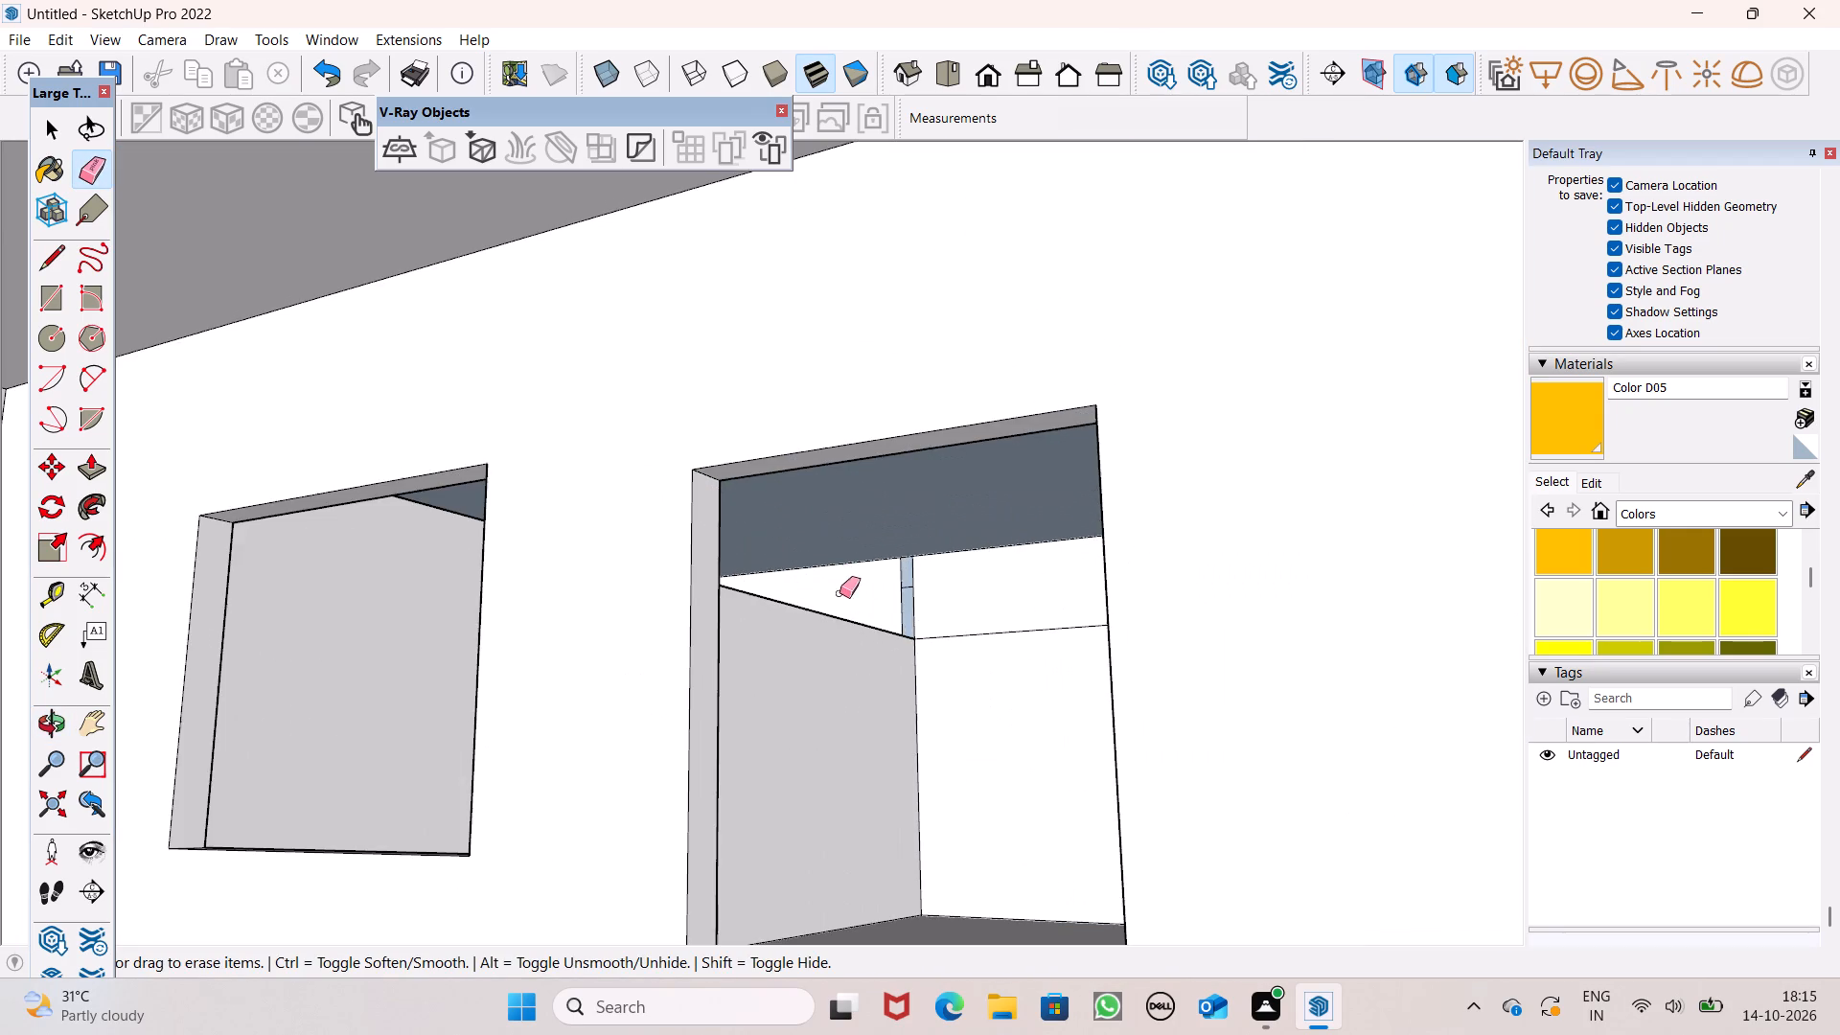
scroll(839, 593, "up", 2)
middle_click_drag(859, 617, 898, 630)
scroll(910, 577, "down", 7)
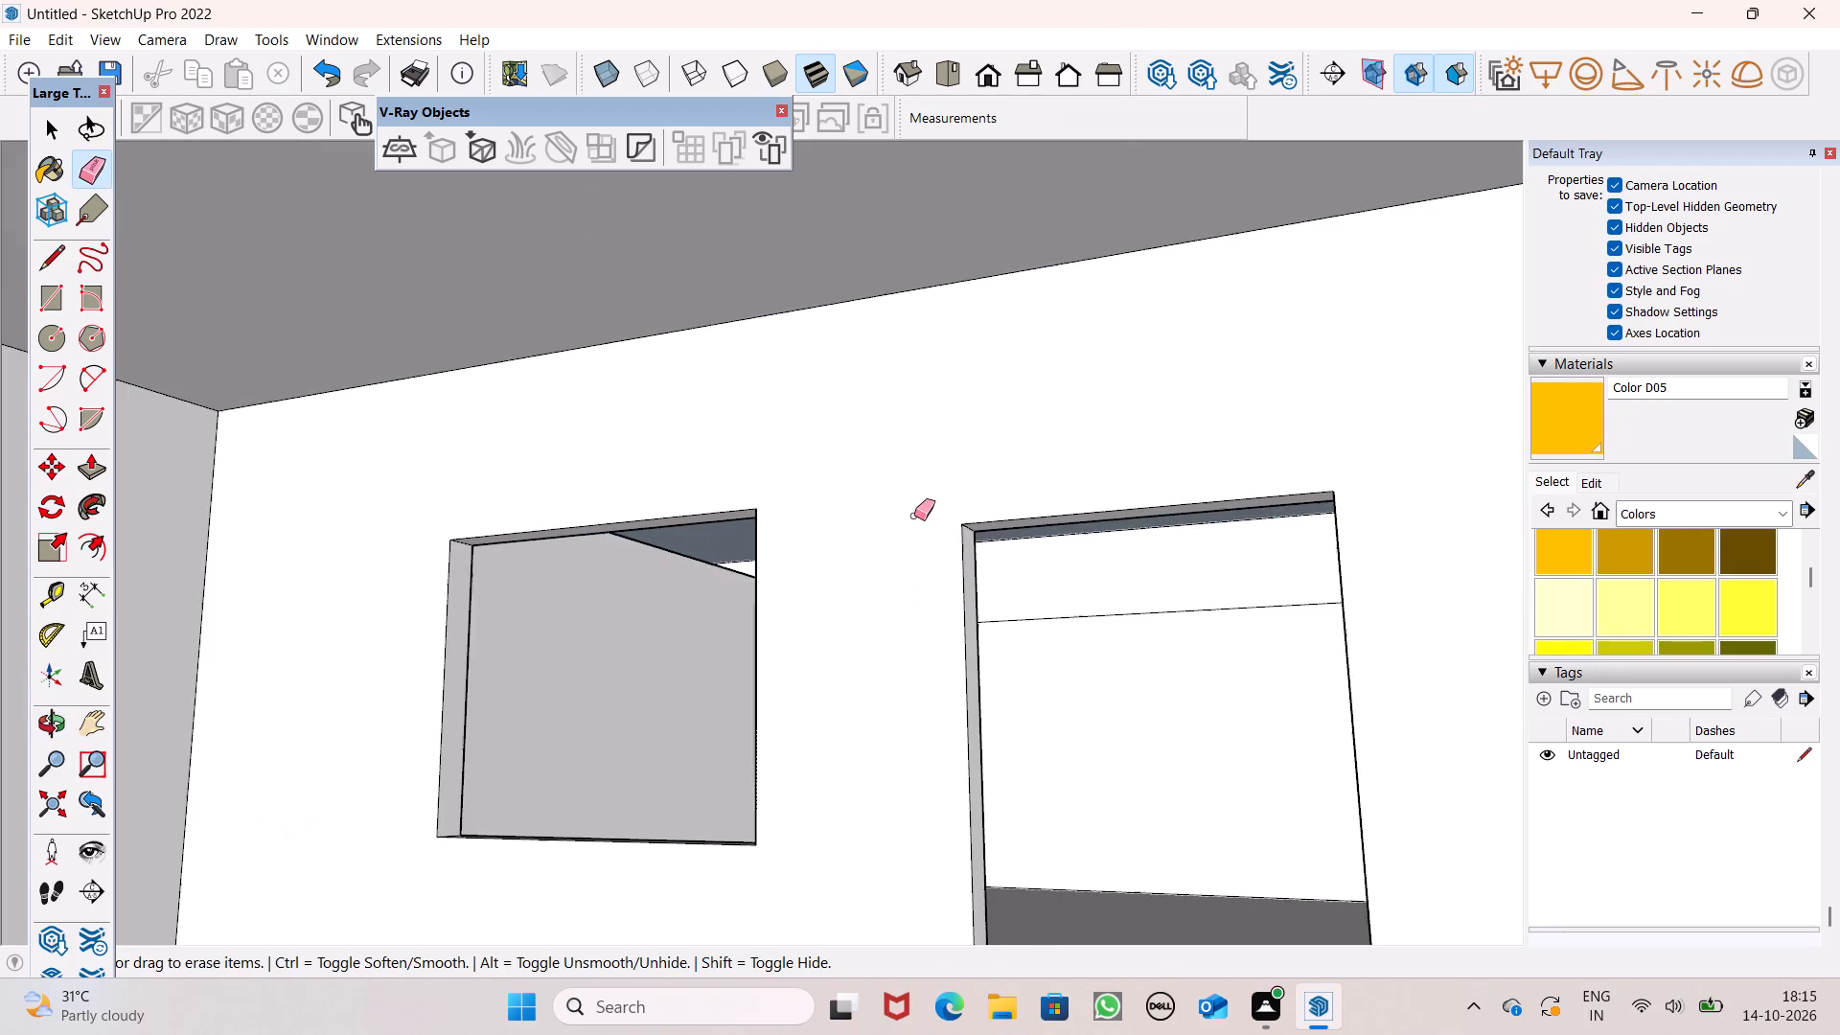
scroll(914, 516, "down", 5)
scroll(960, 253, "down", 6)
scroll(958, 489, "up", 1)
middle_click_drag(958, 489, 958, 487)
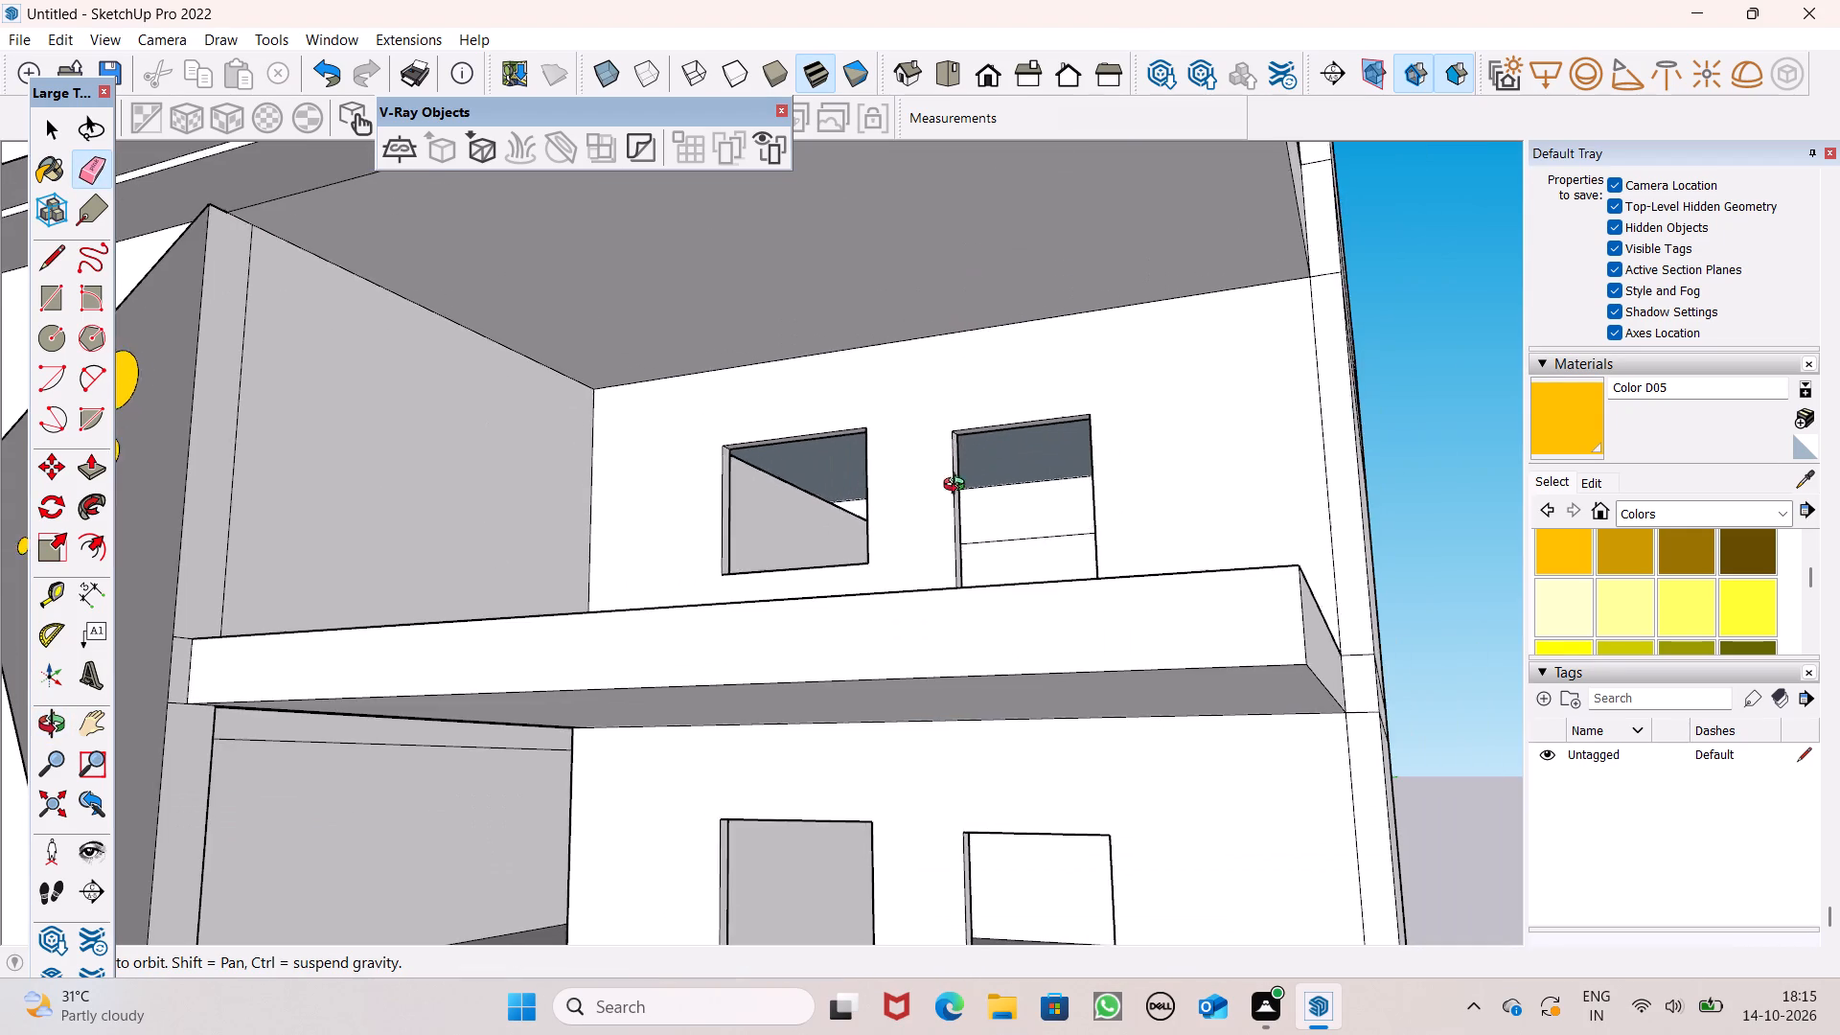
middle_click_drag(958, 487, 1156, 562)
scroll(1156, 465, "up", 1)
scroll(1062, 196, "down", 1)
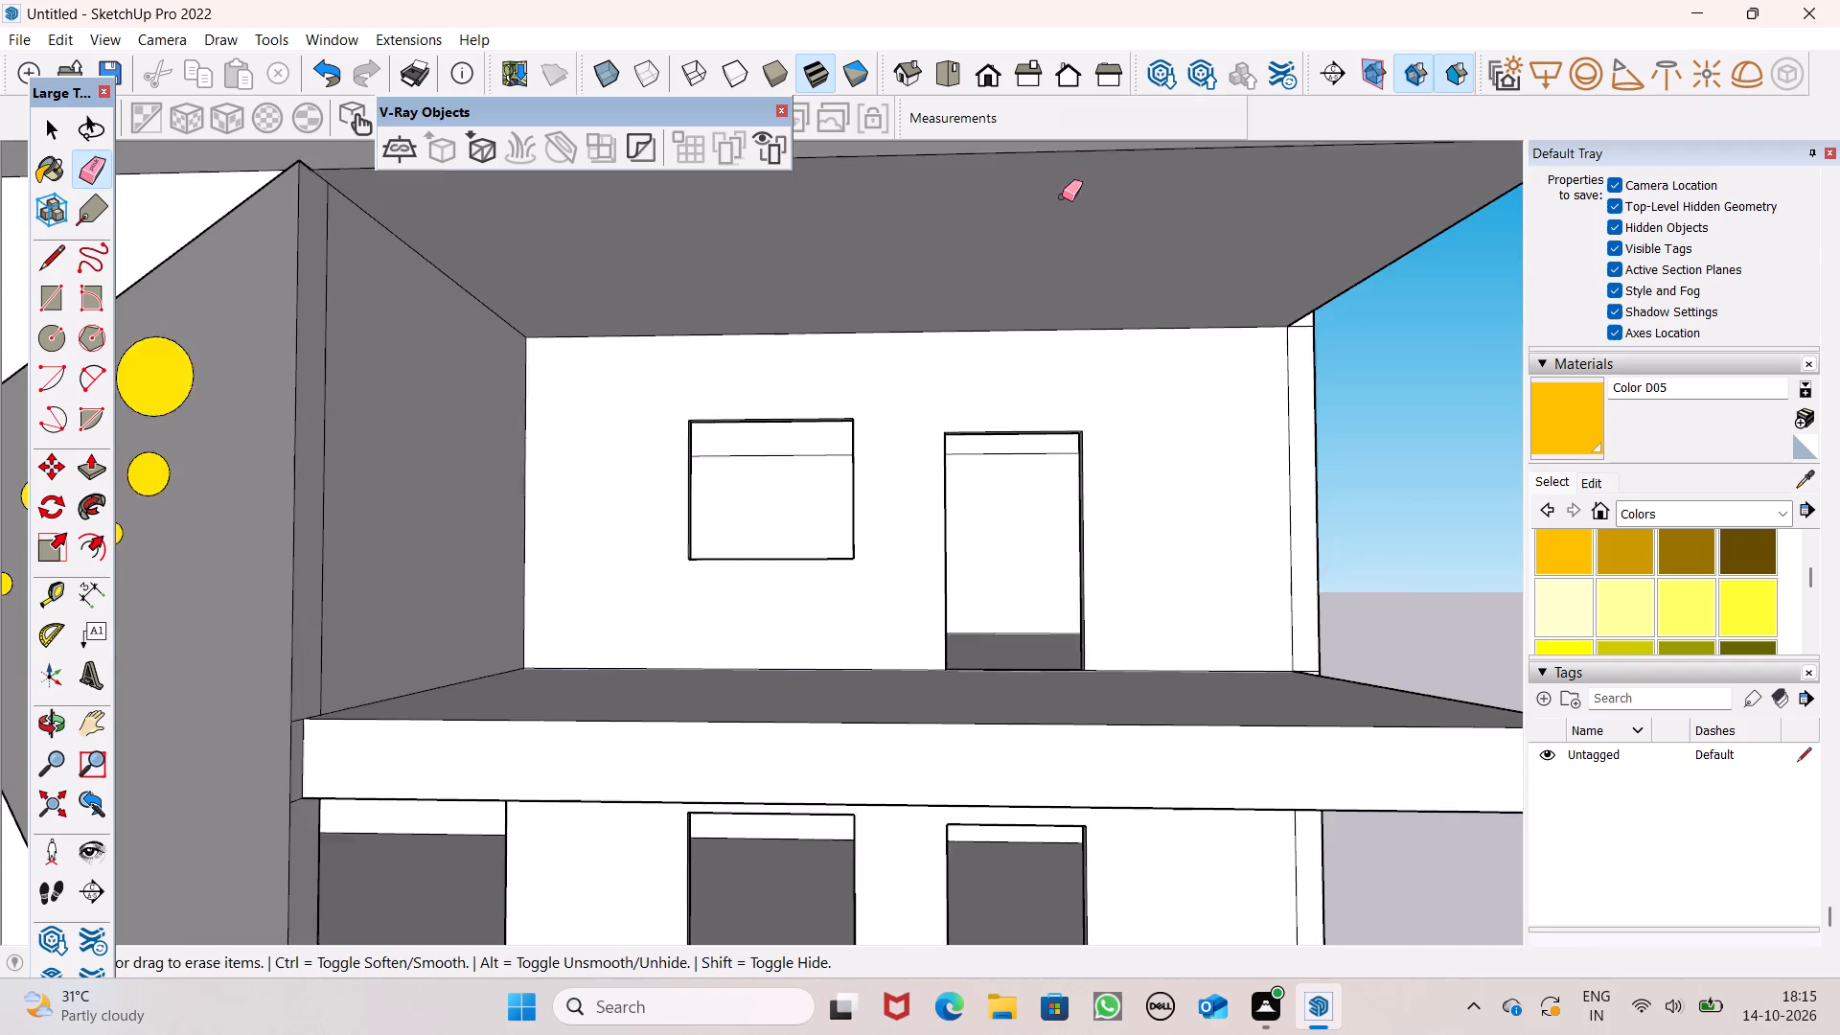
scroll(1062, 196, "down", 7)
scroll(1010, 413, "down", 1)
middle_click_drag(966, 552, 915, 618)
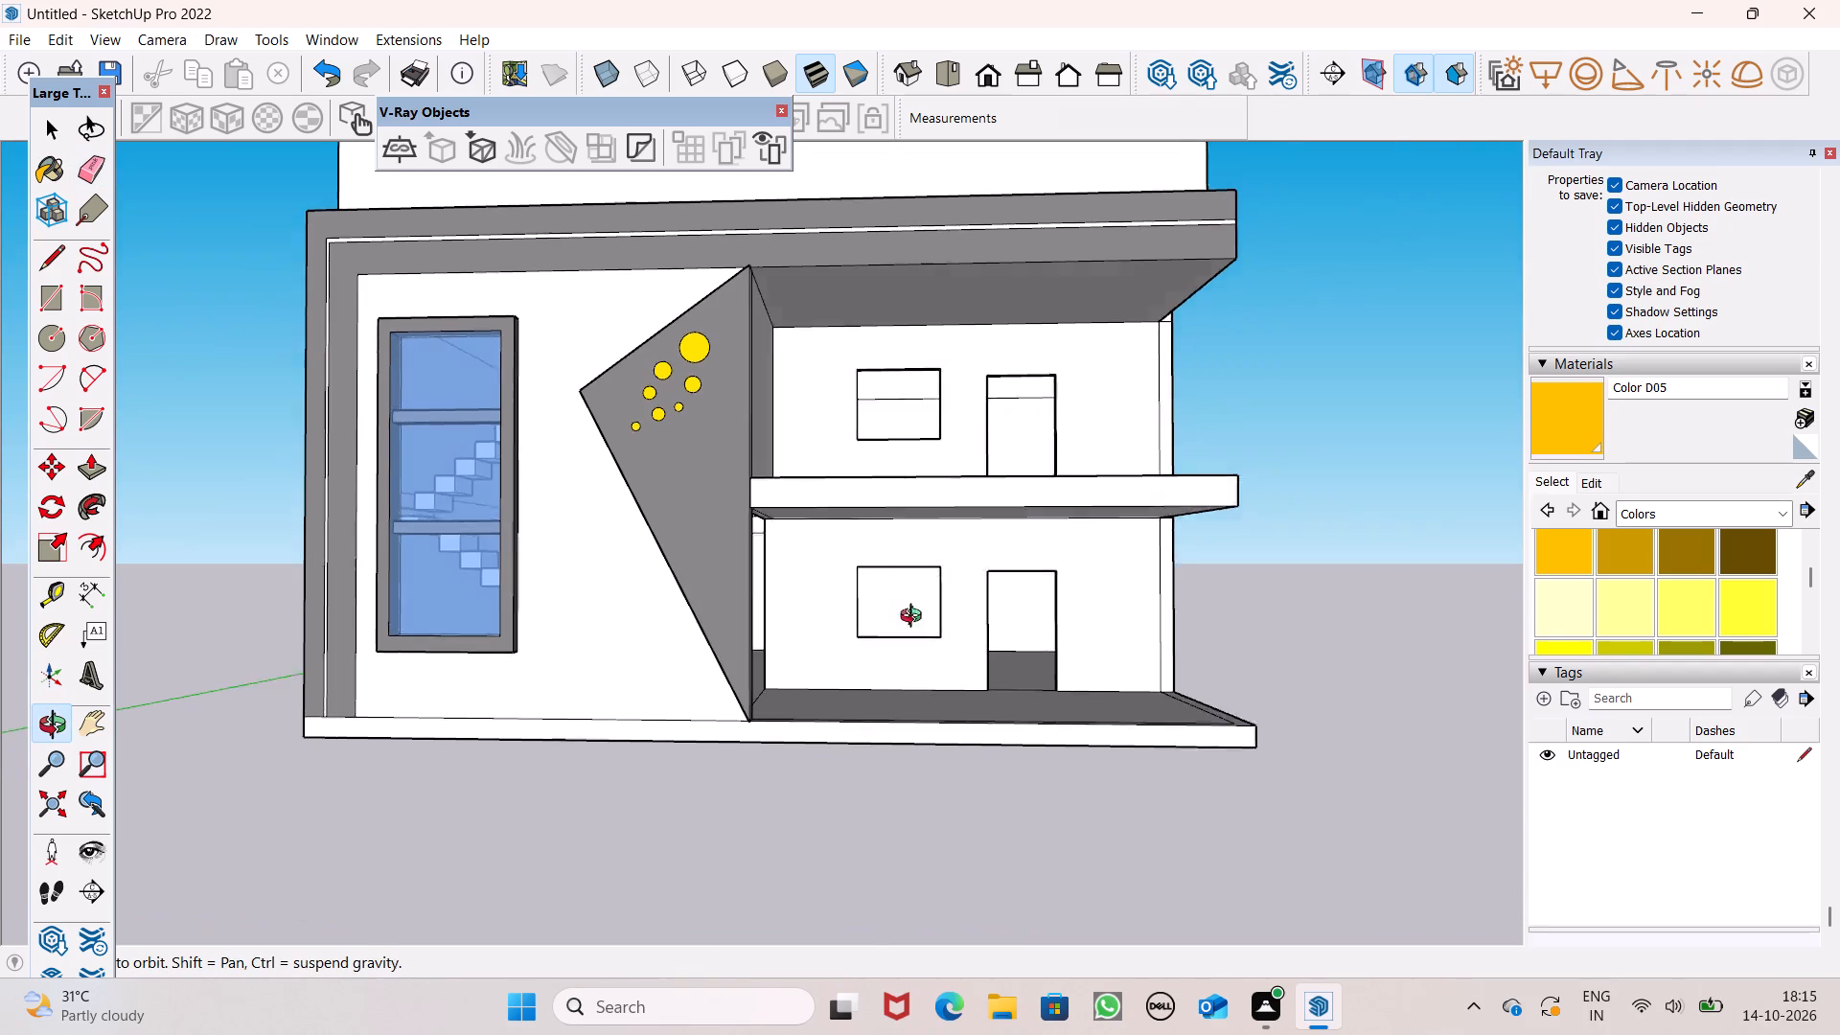
middle_click_drag(915, 618, 829, 542)
middle_click_drag(840, 528, 853, 505)
middle_click(853, 505)
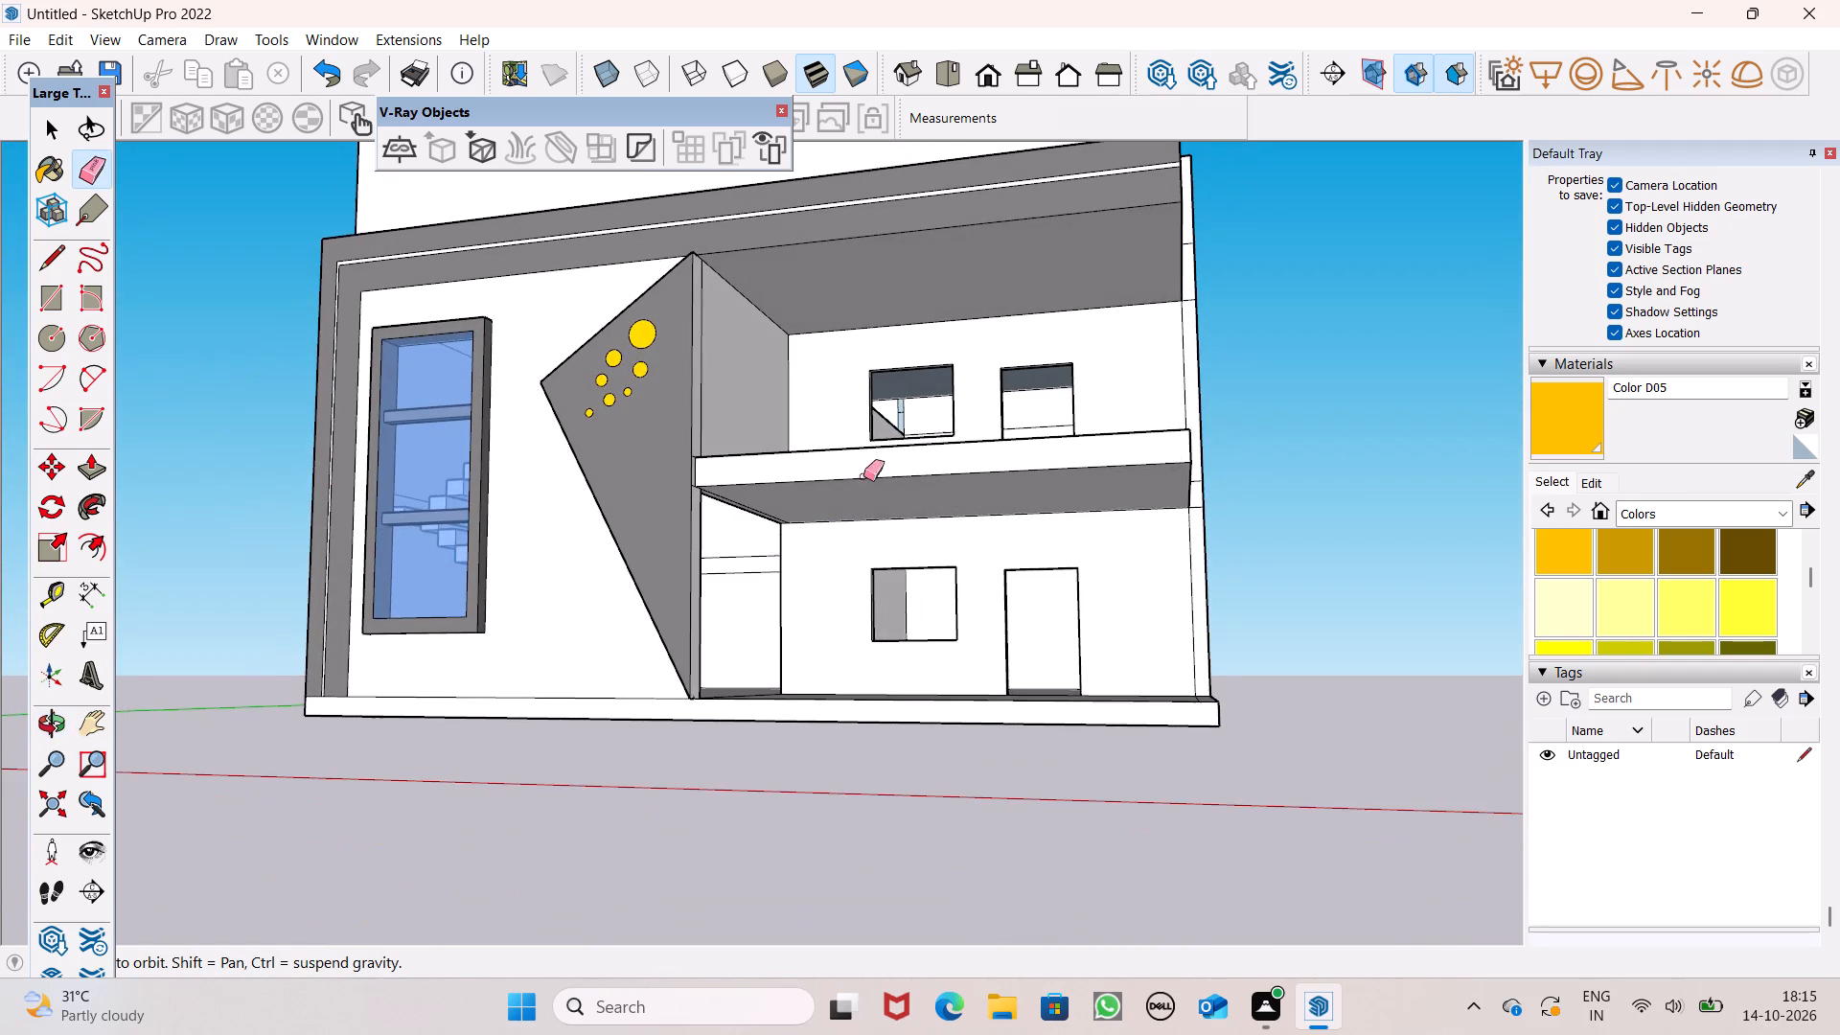
scroll(908, 314, "up", 4)
scroll(979, 346, "down", 1)
scroll(981, 346, "up", 1)
scroll(981, 346, "down", 1)
scroll(981, 346, "up", 1)
scroll(981, 346, "down", 1)
scroll(981, 346, "up", 8)
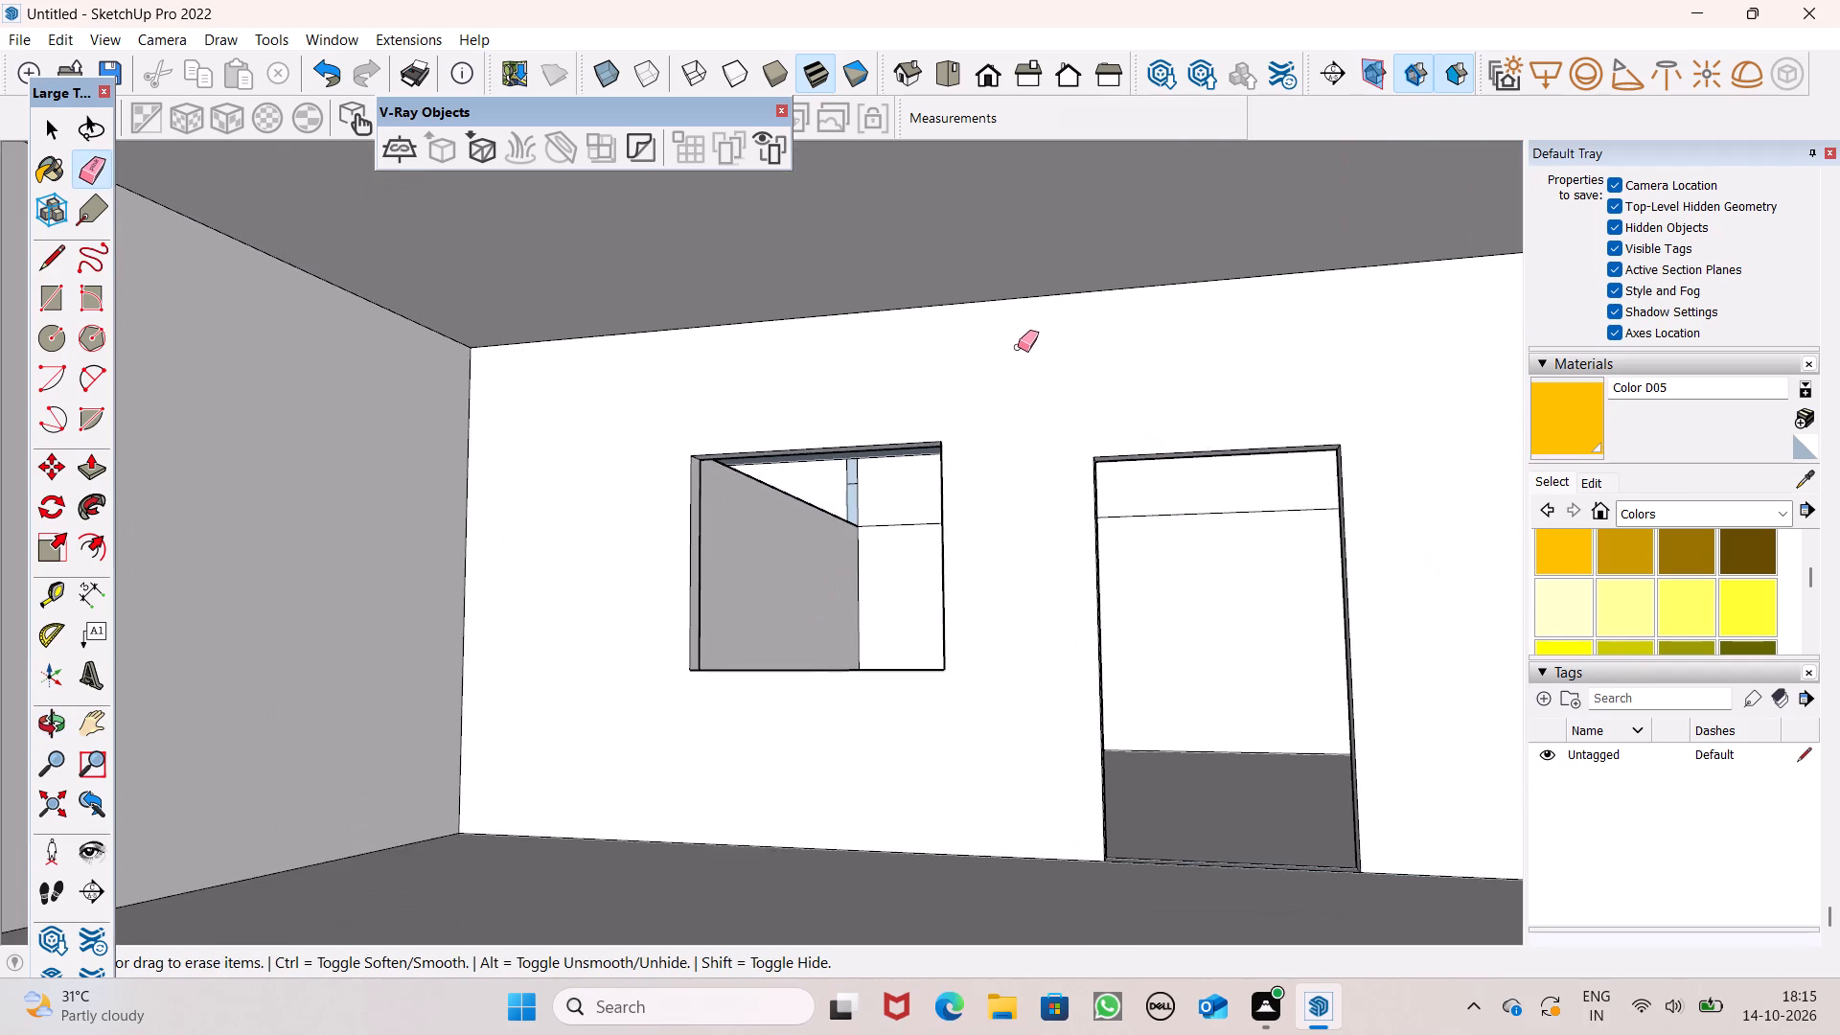
scroll(1026, 365, "up", 2)
scroll(763, 357, "down", 8)
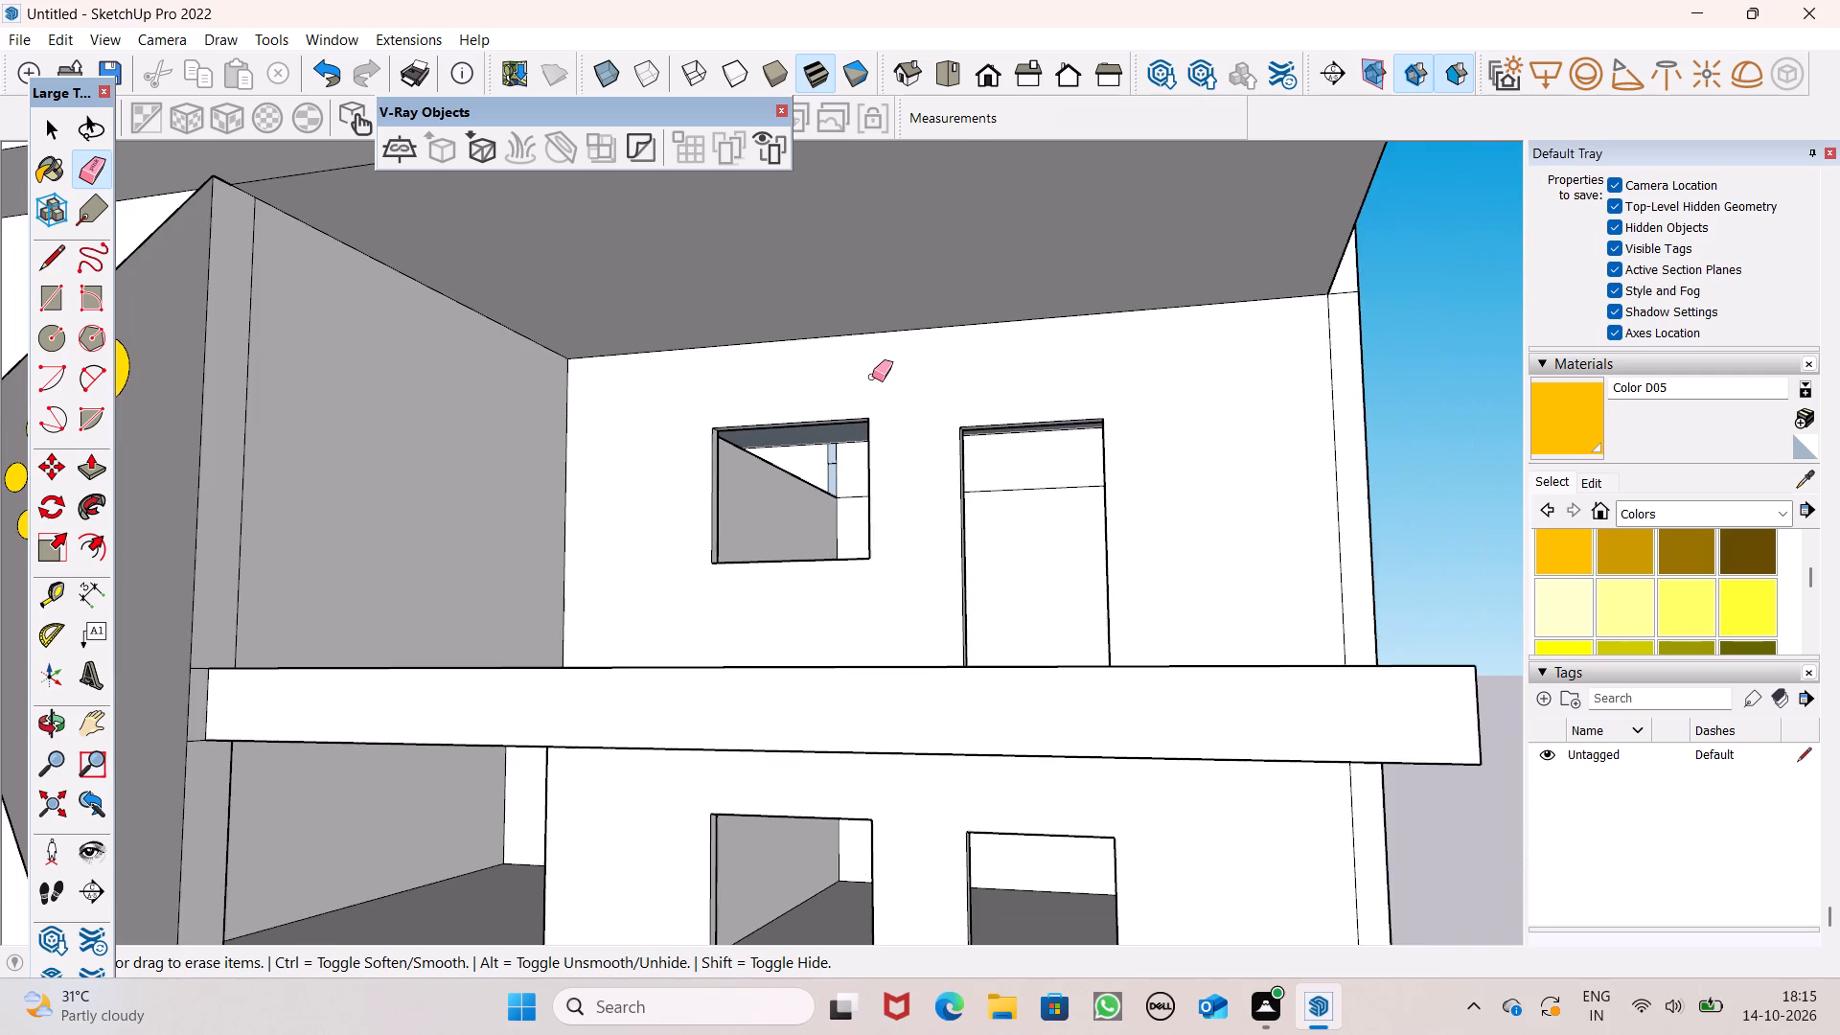
scroll(899, 394, "down", 1)
middle_click_drag(966, 410, 679, 346)
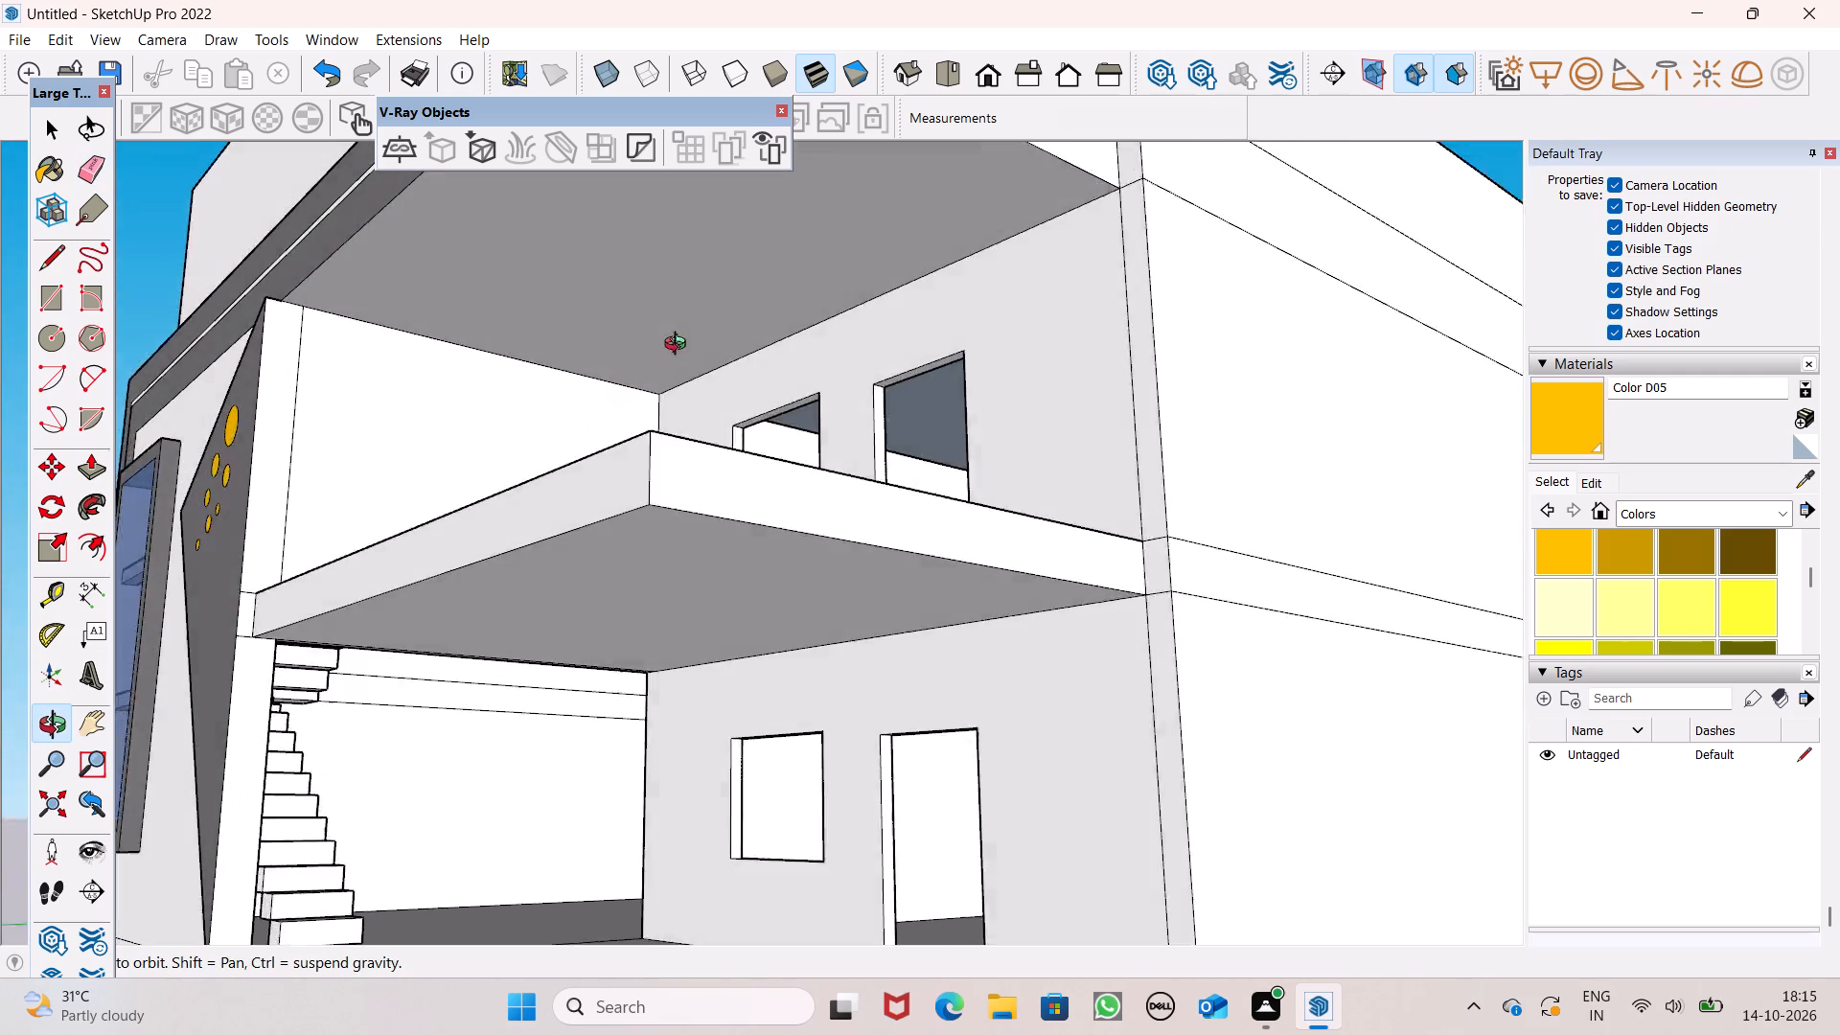
middle_click_drag(679, 346, 796, 350)
scroll(748, 346, "up", 1)
middle_click_drag(932, 471, 1010, 565)
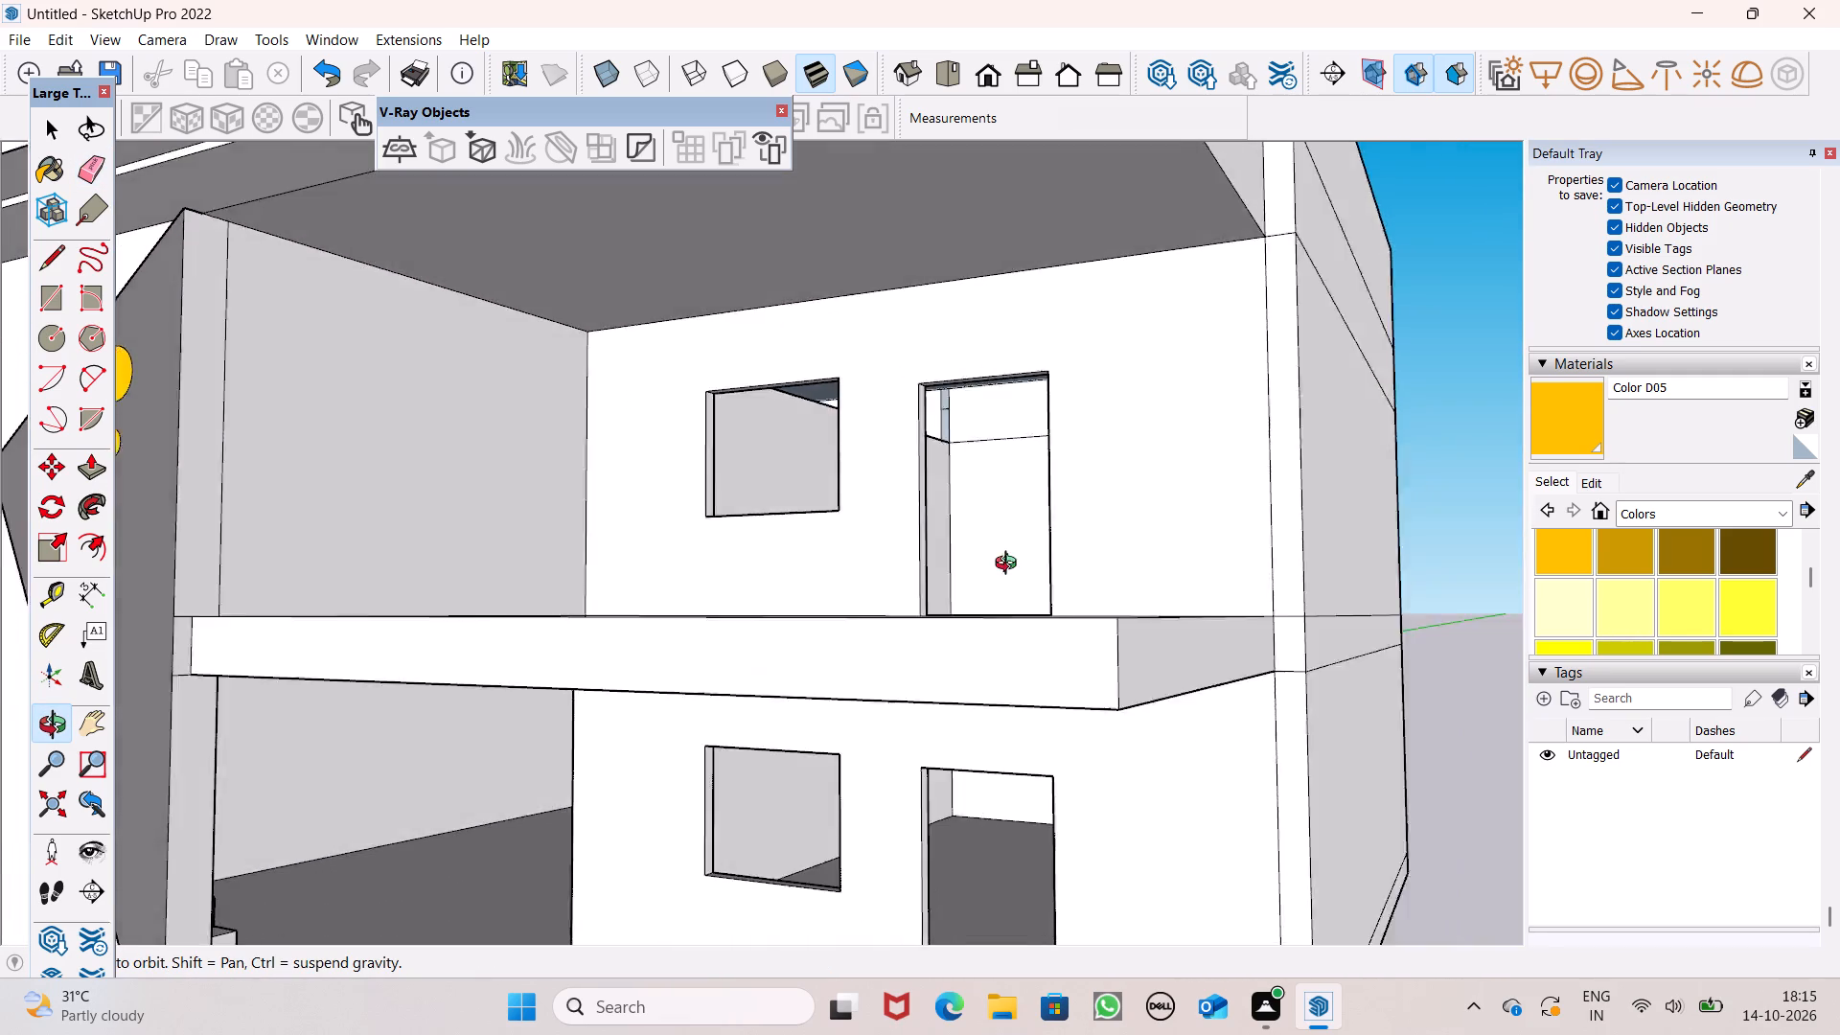
middle_click_drag(1010, 565, 985, 550)
scroll(986, 406, "down", 1)
scroll(986, 406, "up", 1)
scroll(986, 406, "down", 1)
scroll(986, 406, "up", 3)
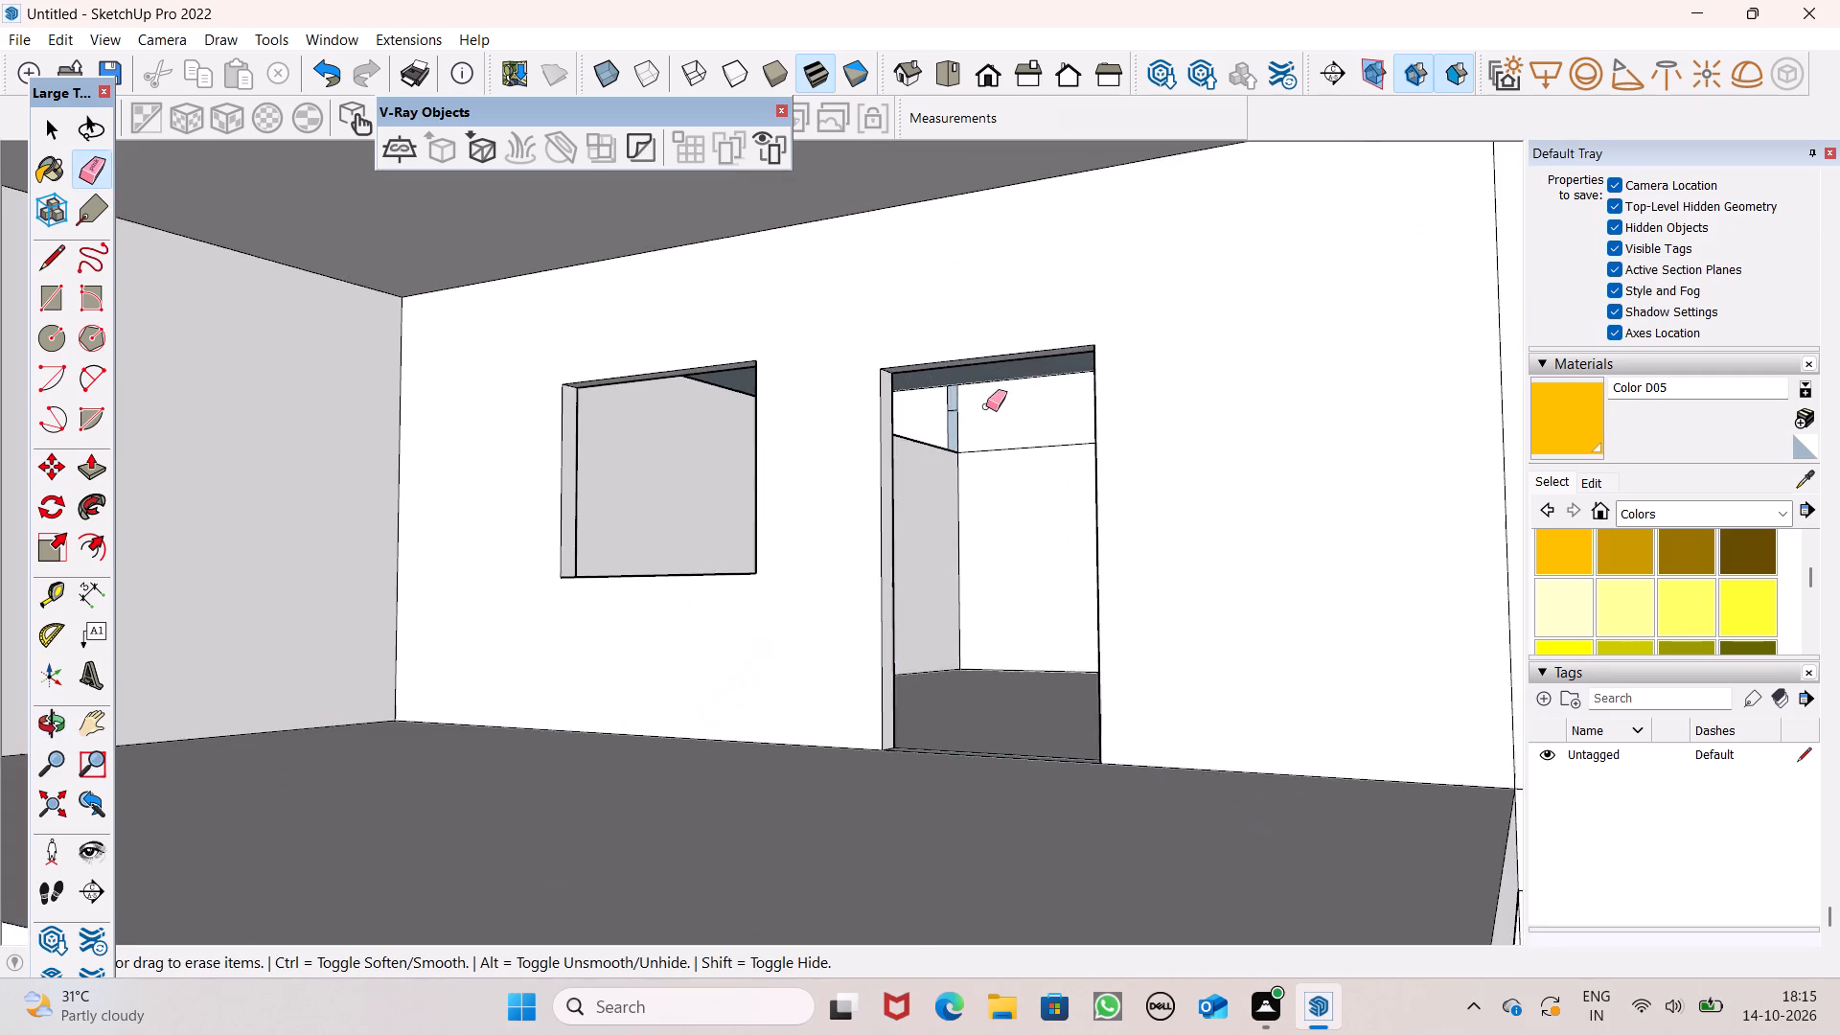
middle_click_drag(986, 406, 1006, 371)
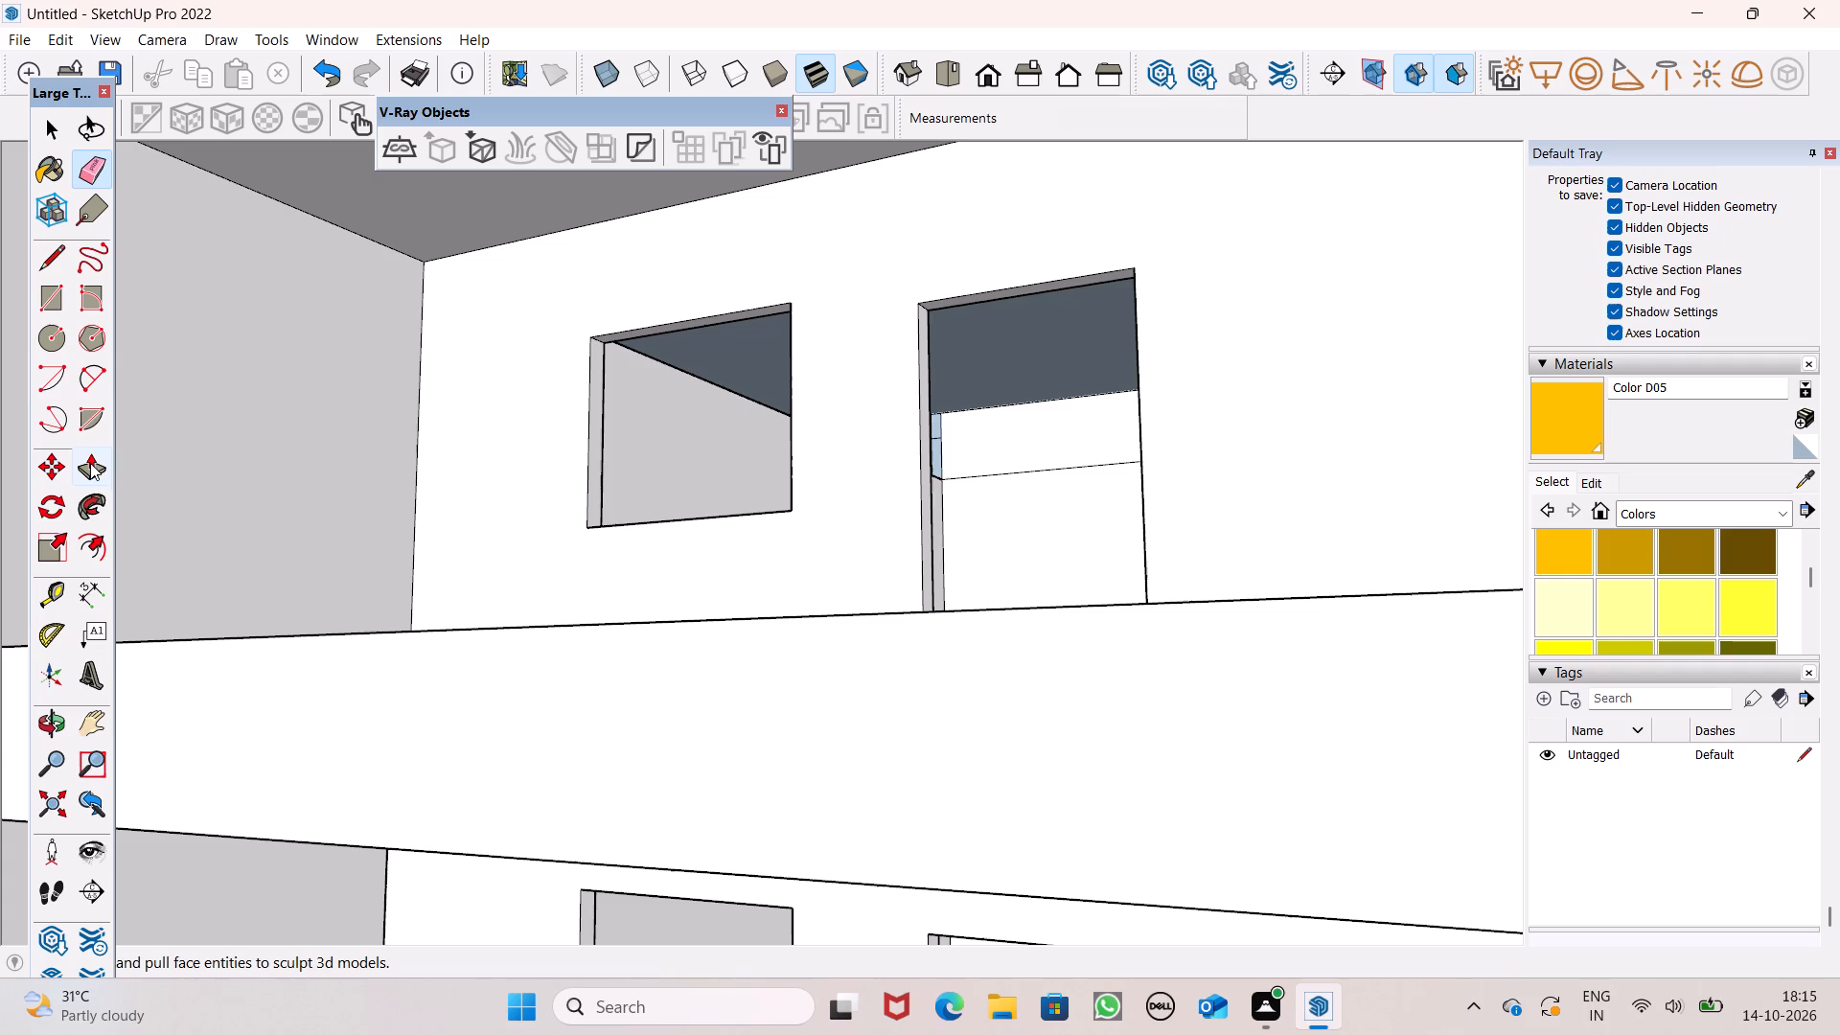
Push/Pull the dark upper-floor ceiling face seen through the upper porch's door opening by 6".
left_click(90, 463)
left_click_drag(955, 348, 961, 363)
type("6\"")
key("Return")
Examine the ground-floor porch, its window and door openings, and the side opening towards the staircase.
scroll(958, 350, "down", 4)
middle_click_drag(1000, 367, 1046, 322)
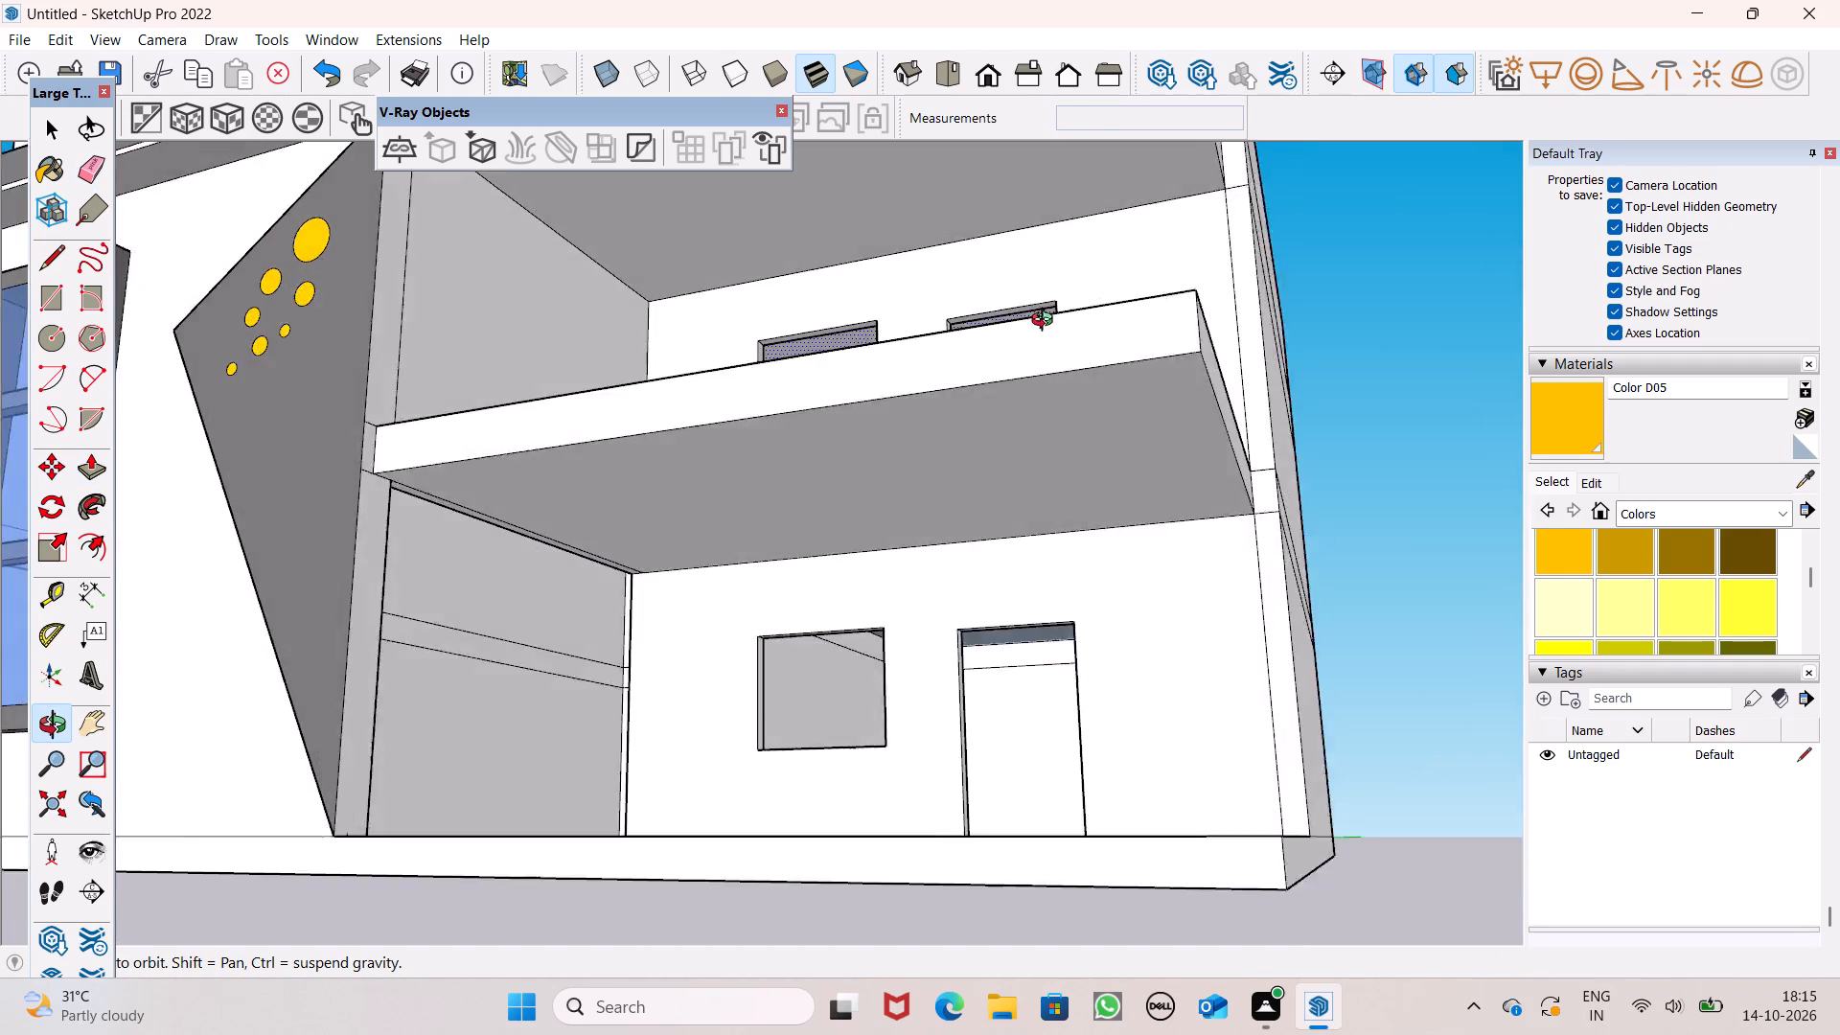
middle_click_drag(1046, 322, 551, 420)
scroll(637, 608, "up", 1)
middle_click_drag(863, 797, 1279, 730)
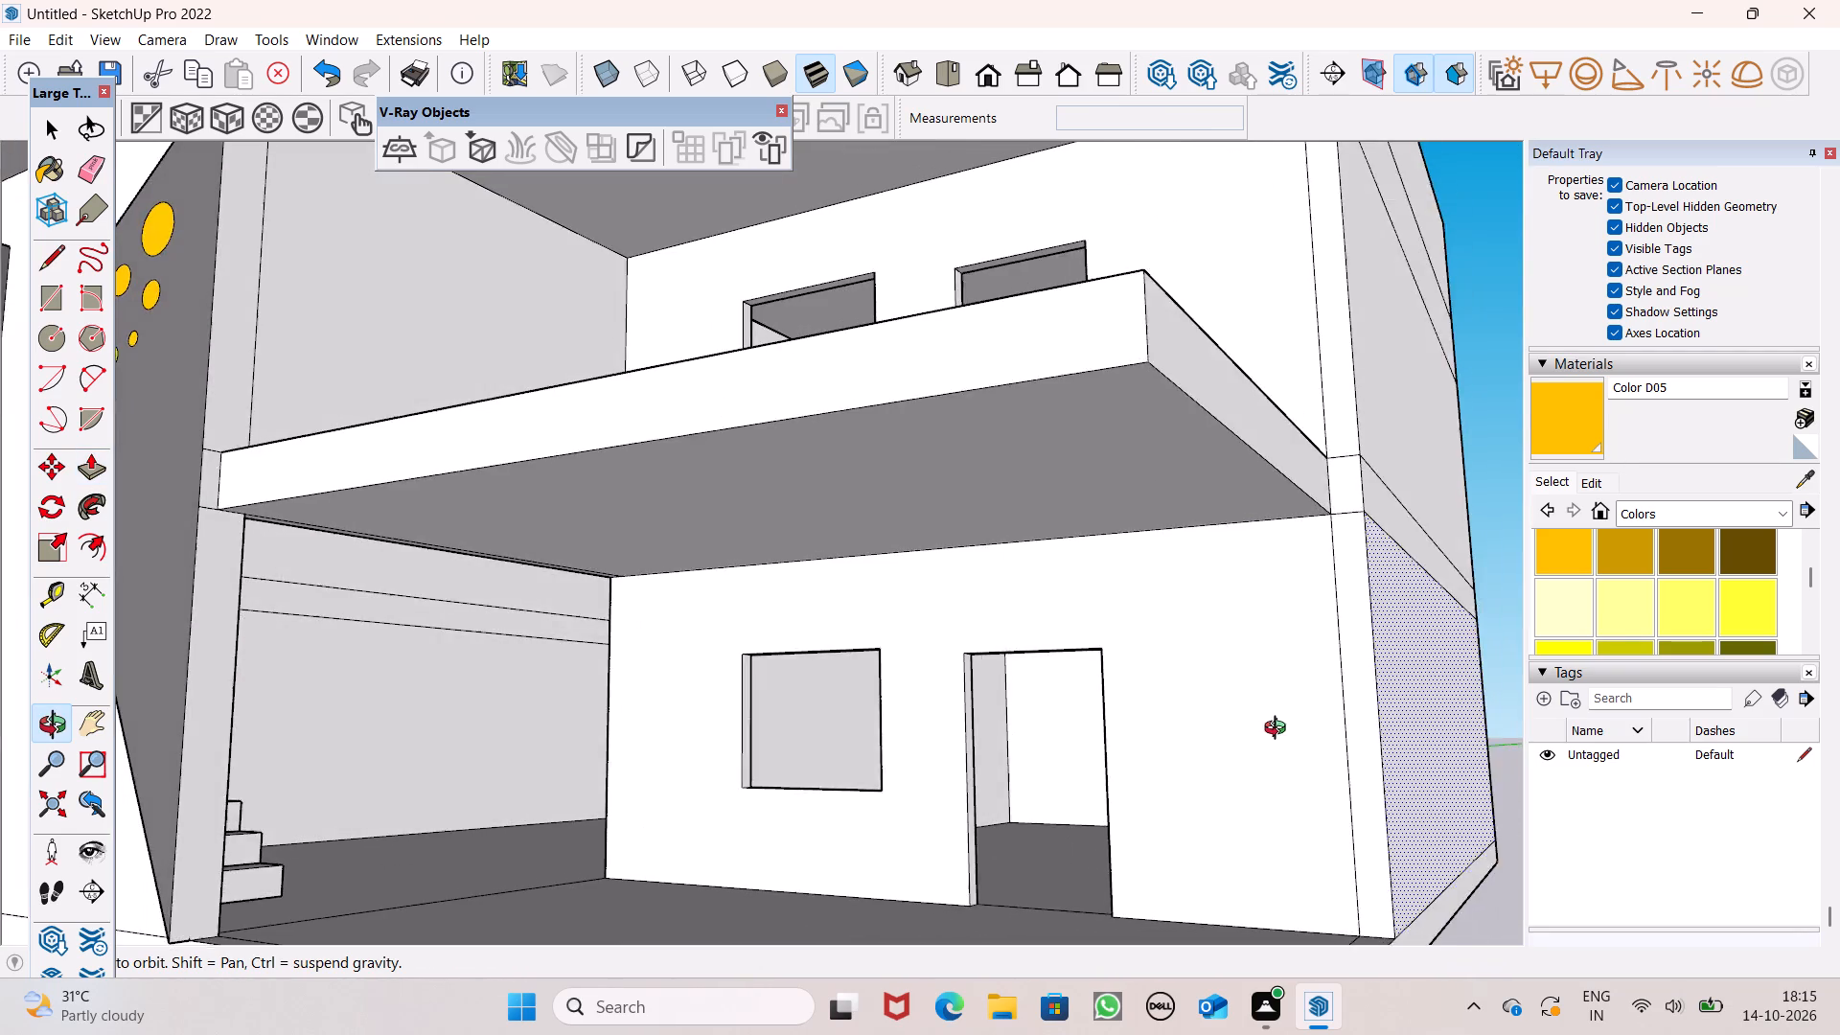
middle_click_drag(1279, 730, 1273, 767)
scroll(0, 609, "up", 1)
middle_click_drag(273, 709, 0, 676)
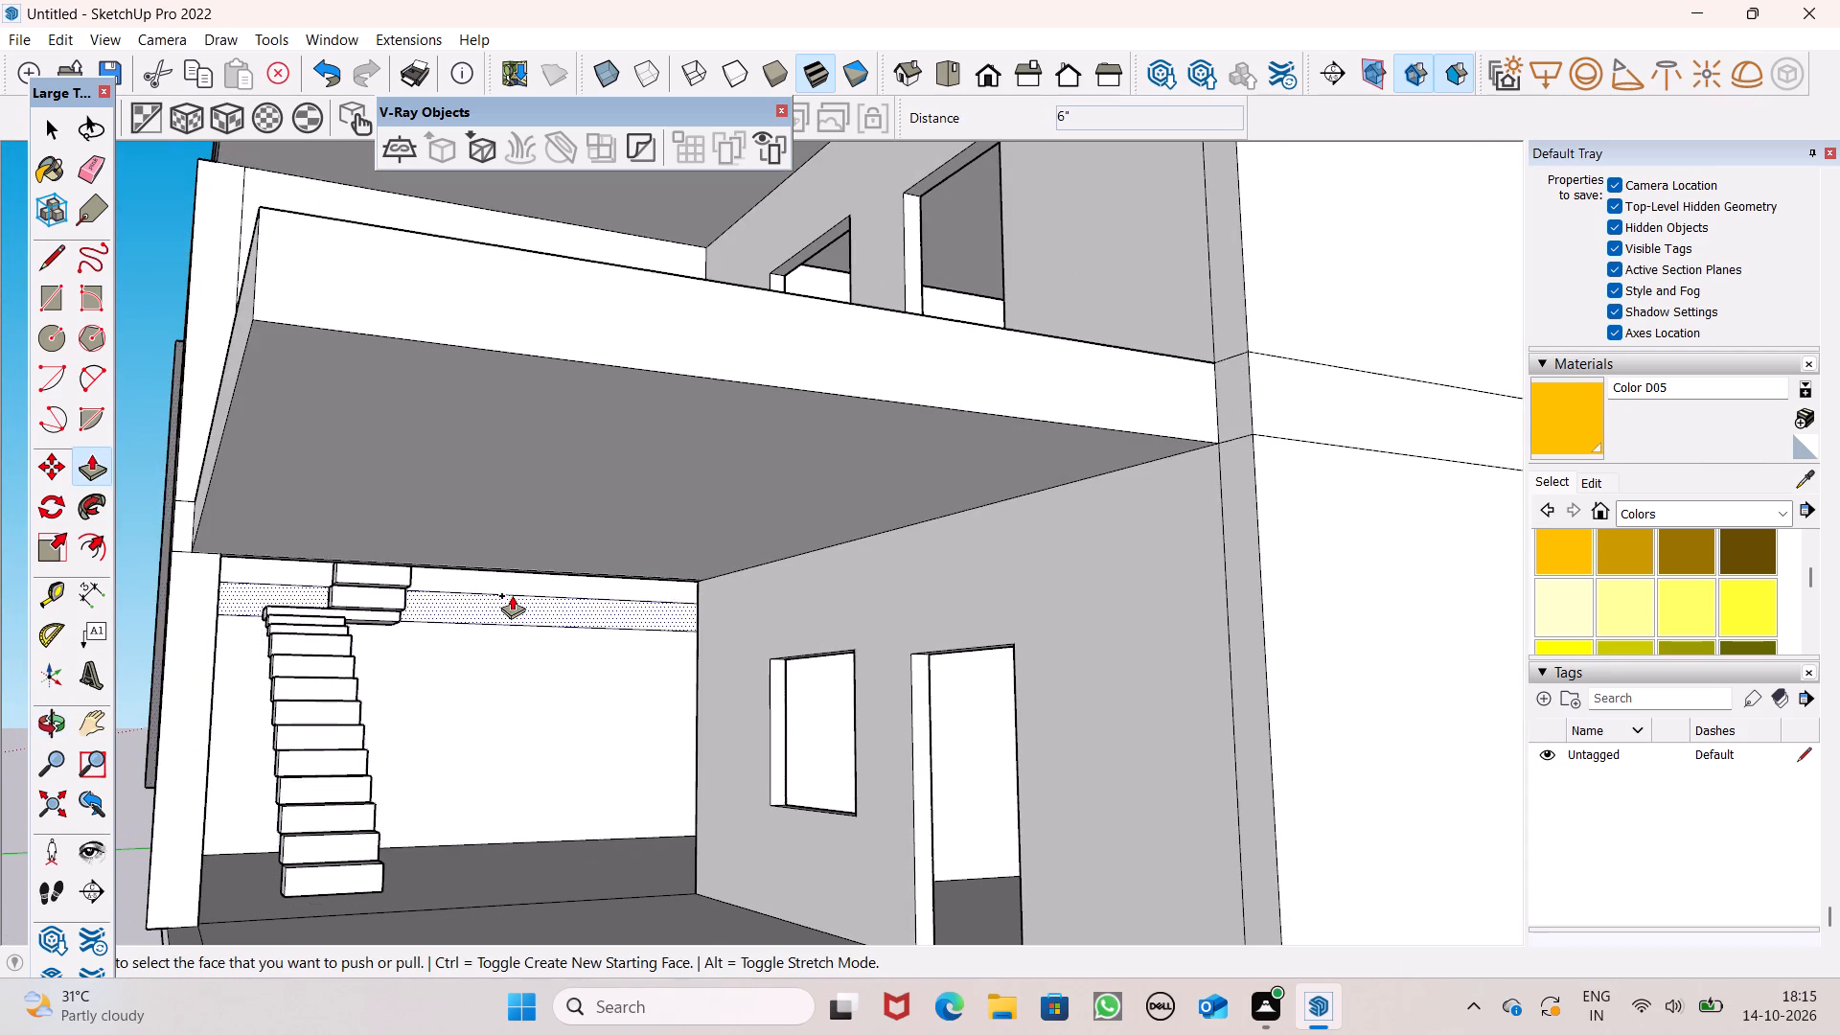
scroll(514, 615, "down", 2)
middle_click_drag(538, 643, 270, 740)
scroll(377, 678, "up", 6)
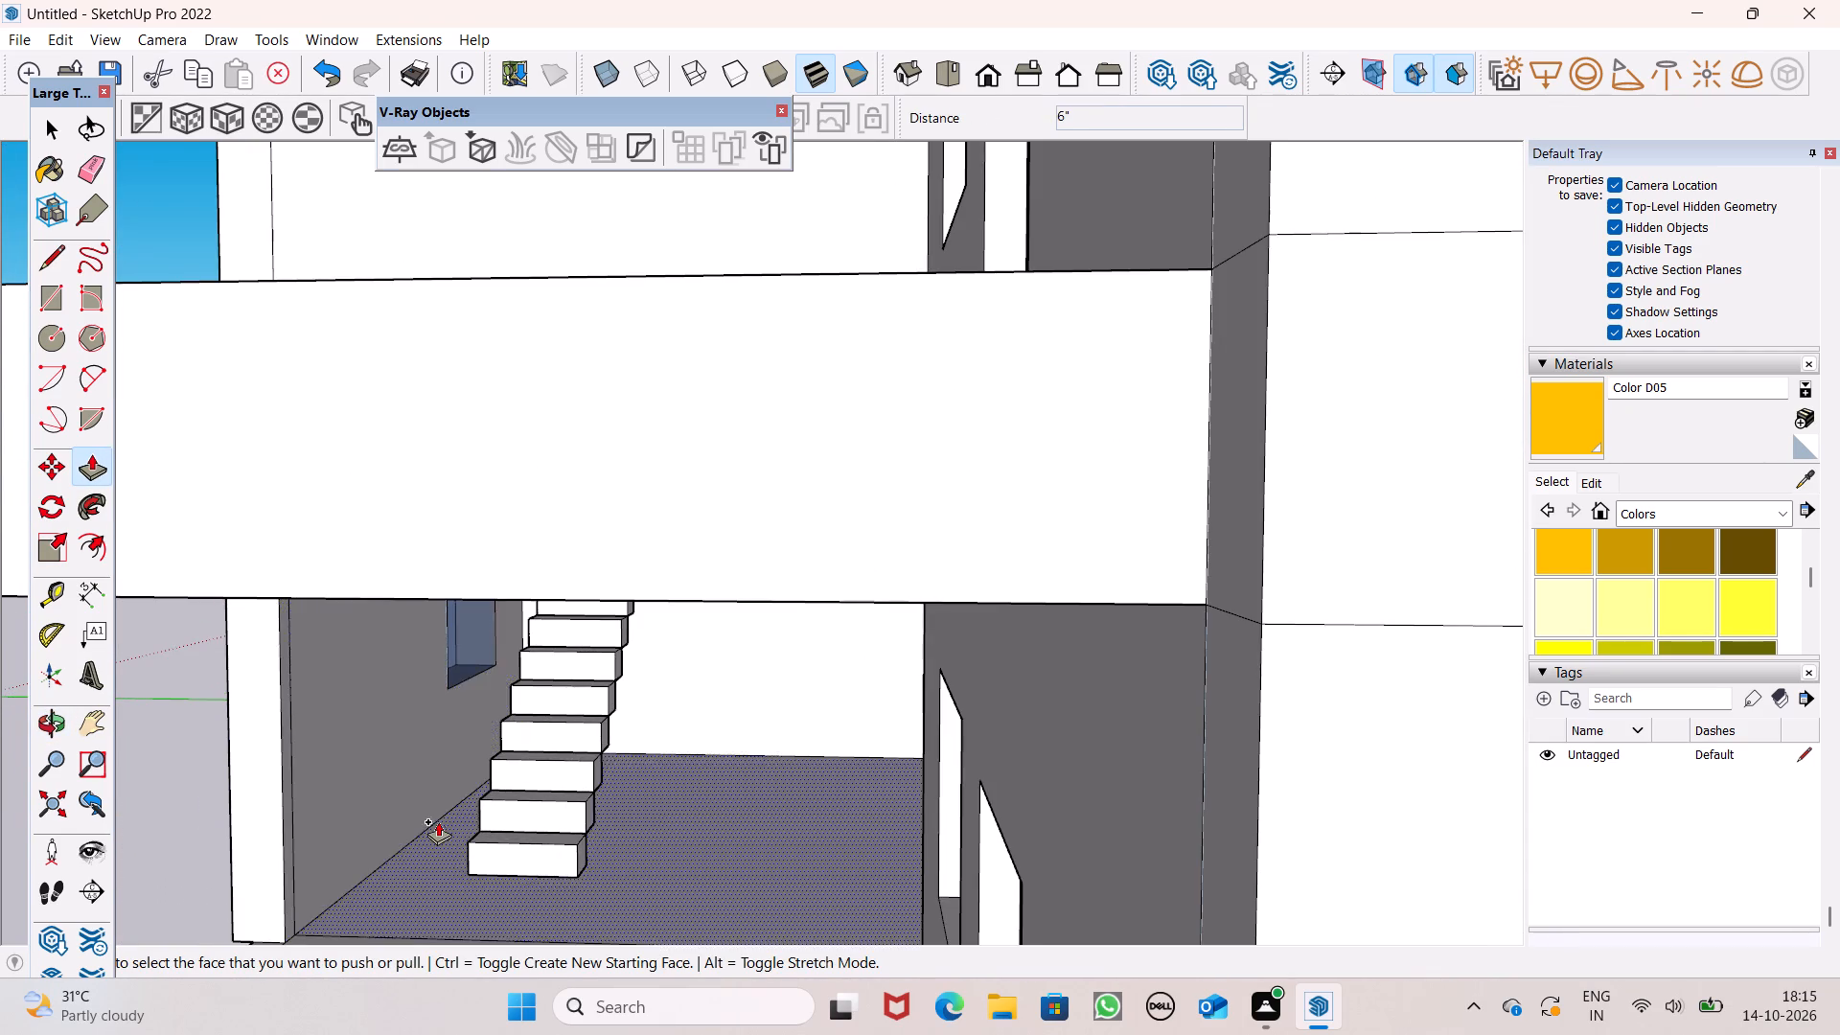
Pull the inner edge face of the front pier at the ground-floor porch's side opening about 2' 6 5/8" into the opening.
scroll(438, 821, "down", 3)
middle_click(419, 836)
scroll(343, 878, "up", 4)
scroll(341, 879, "down", 1)
scroll(341, 879, "up", 1)
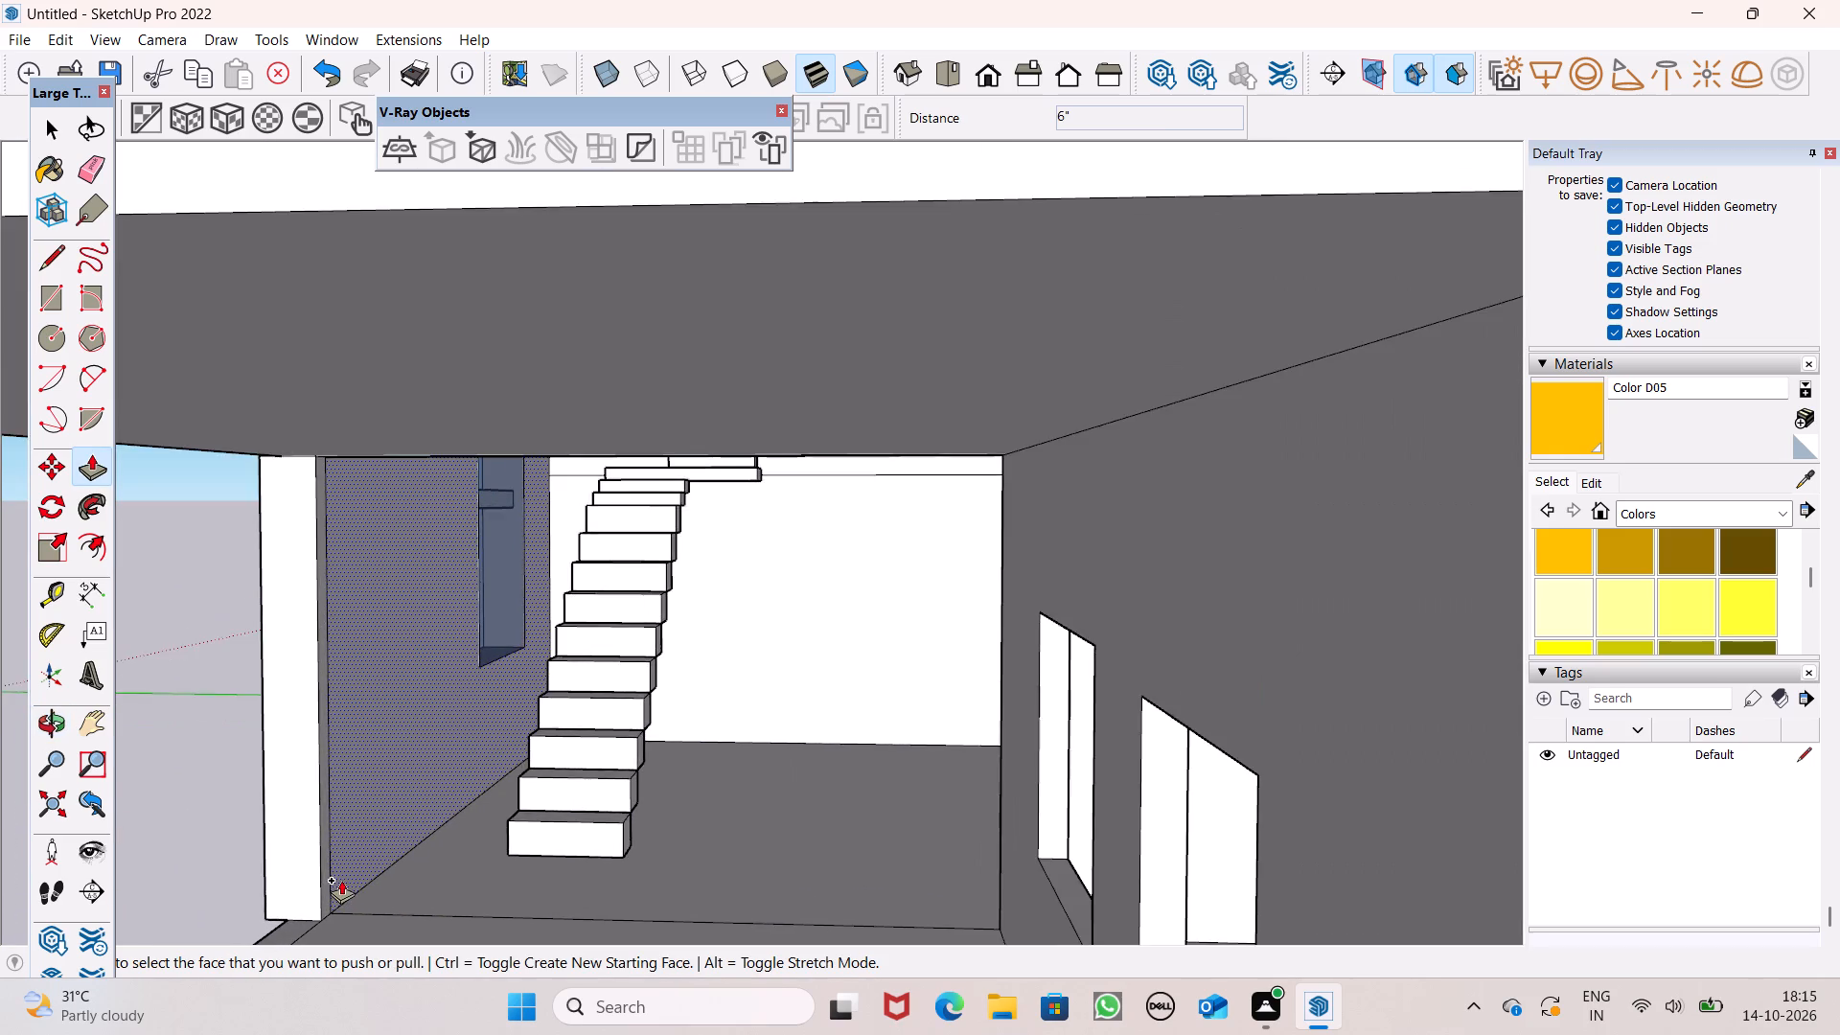
scroll(341, 880, "up", 4)
scroll(341, 880, "down", 1)
scroll(338, 874, "up", 1)
scroll(338, 874, "down", 1)
scroll(338, 874, "up", 1)
left_click_drag(318, 875, 393, 897, "ctrl")
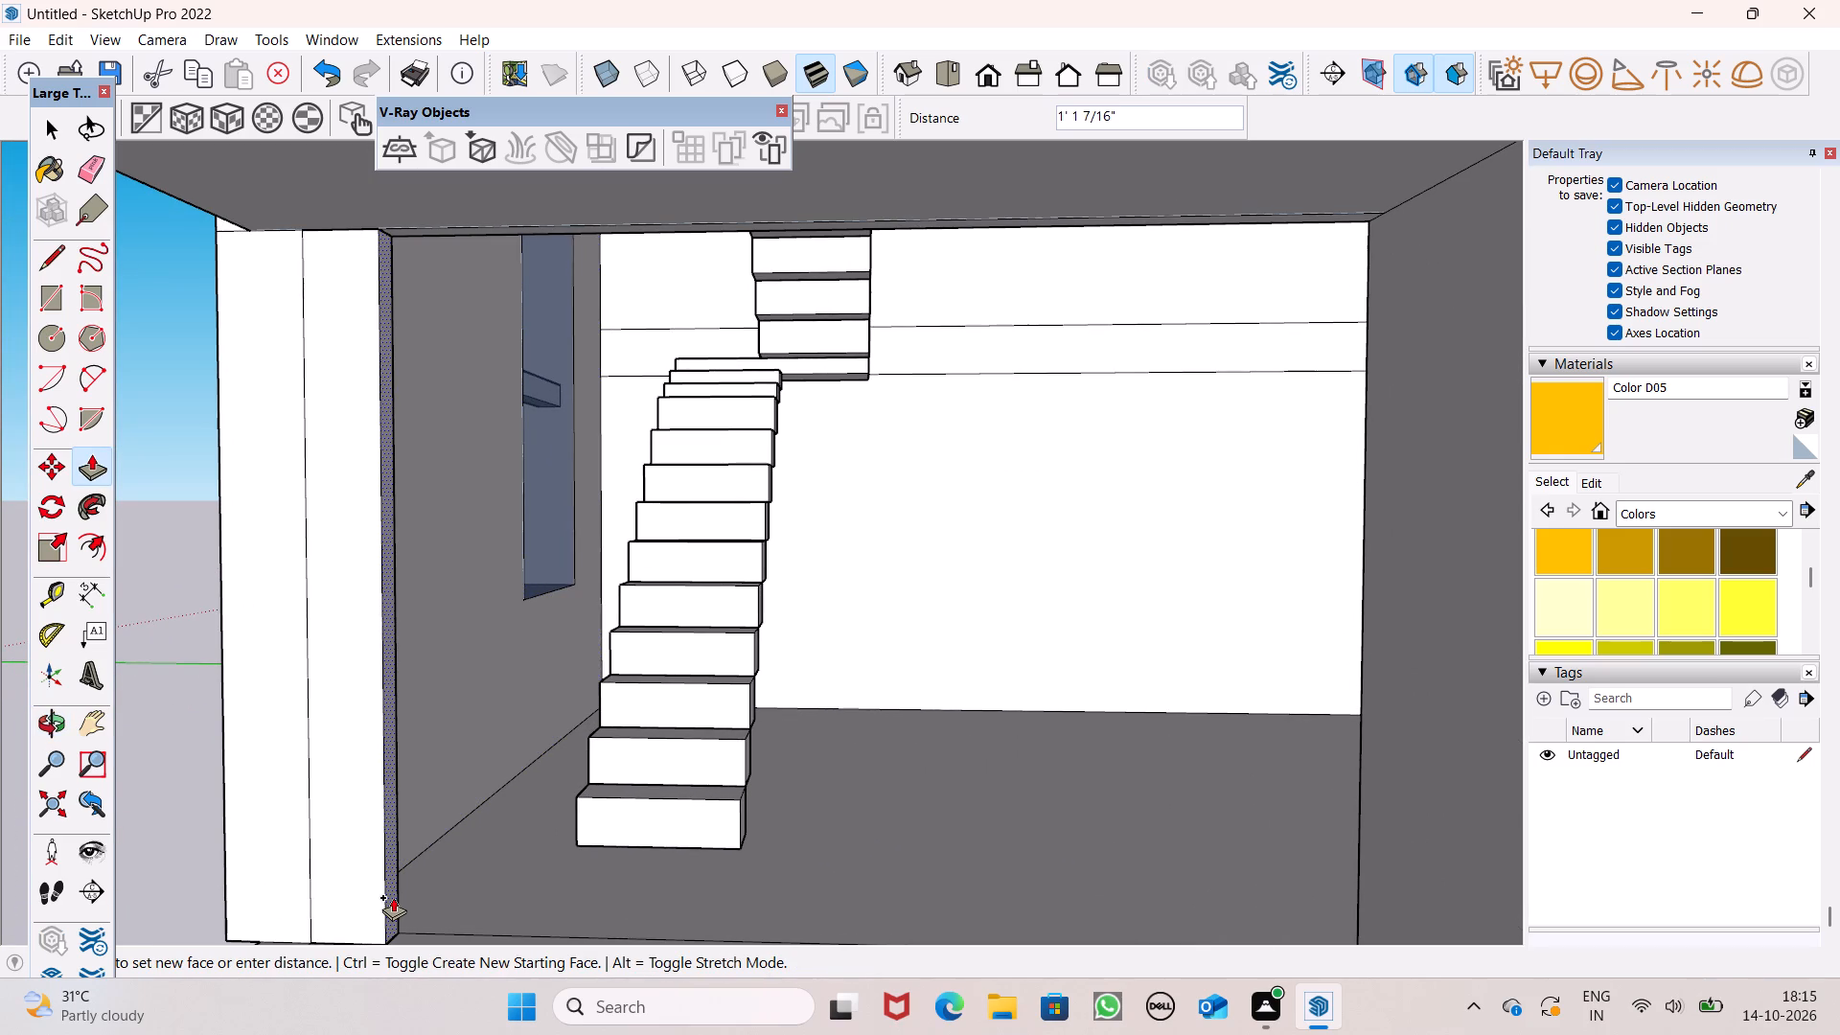
left_click_drag(393, 897, 489, 917, "ctrl")
Draw a vertical line about 10' 1" long from ceiling to floor on the rear porch wall, just beside the side opening.
scroll(471, 764, "down", 3)
scroll(425, 655, "down", 1)
middle_click_drag(448, 708, 631, 753)
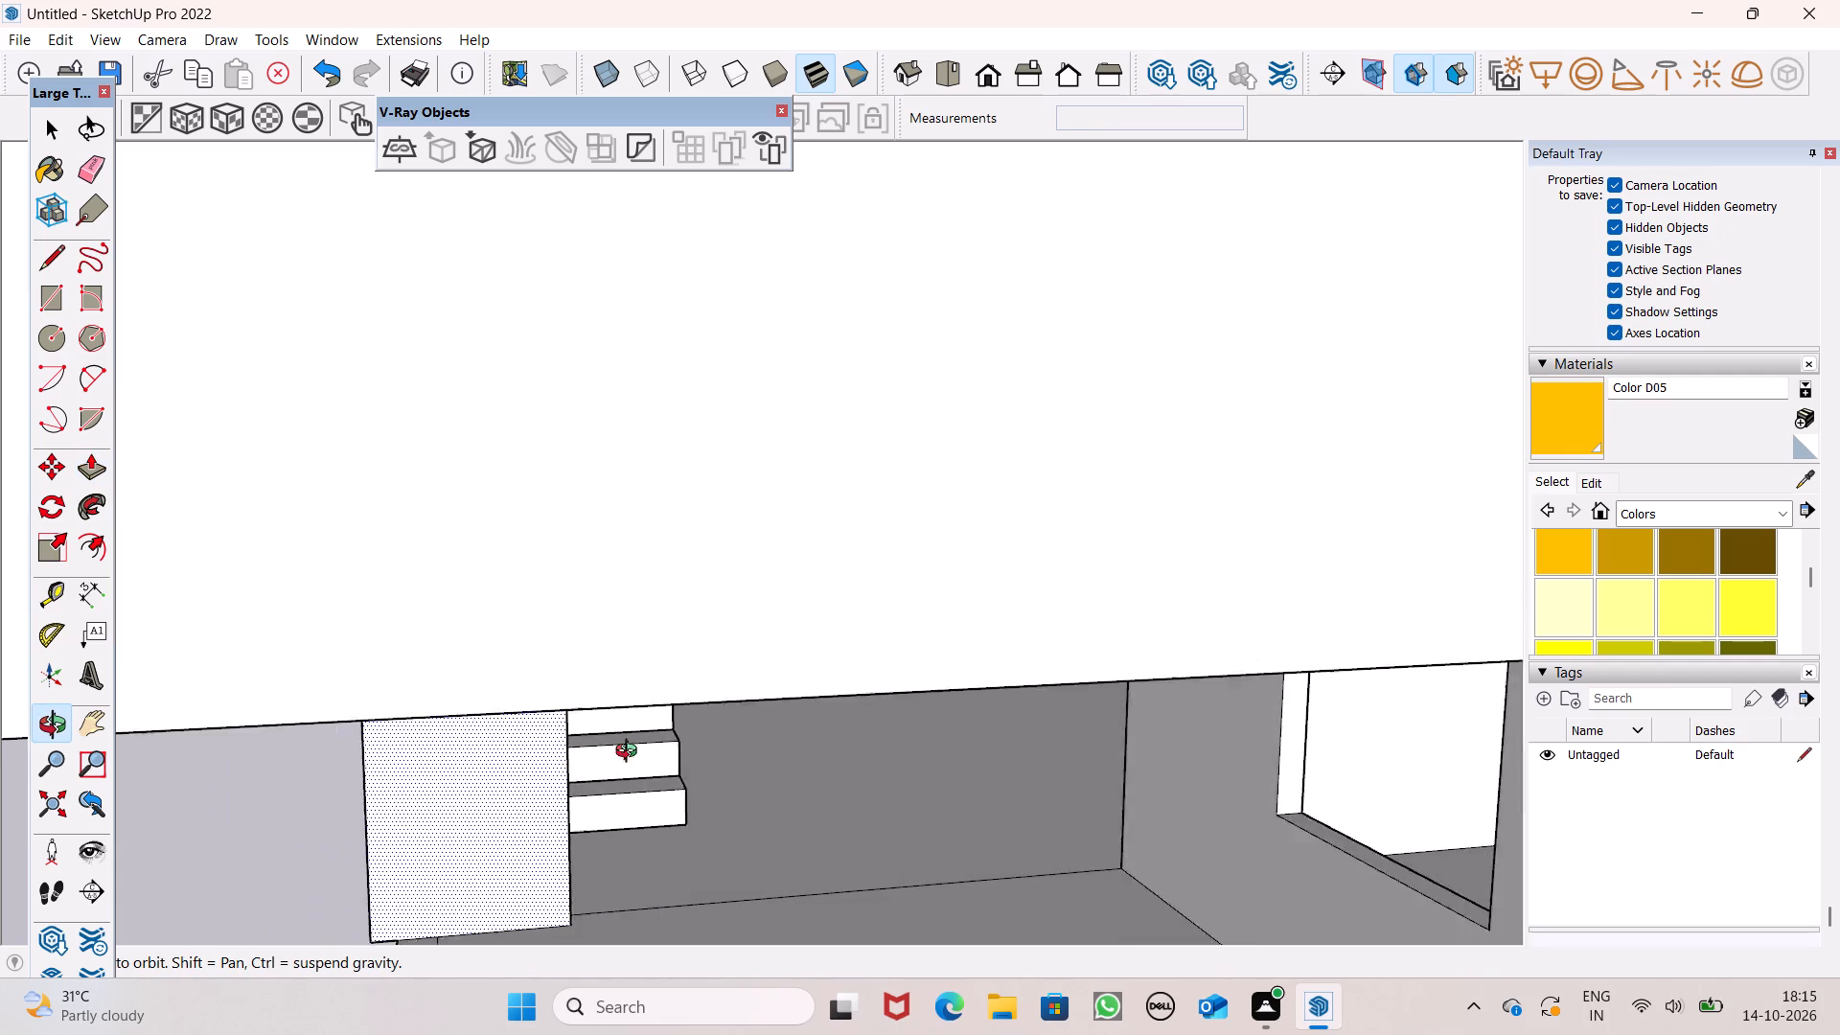
middle_click_drag(631, 753, 734, 696)
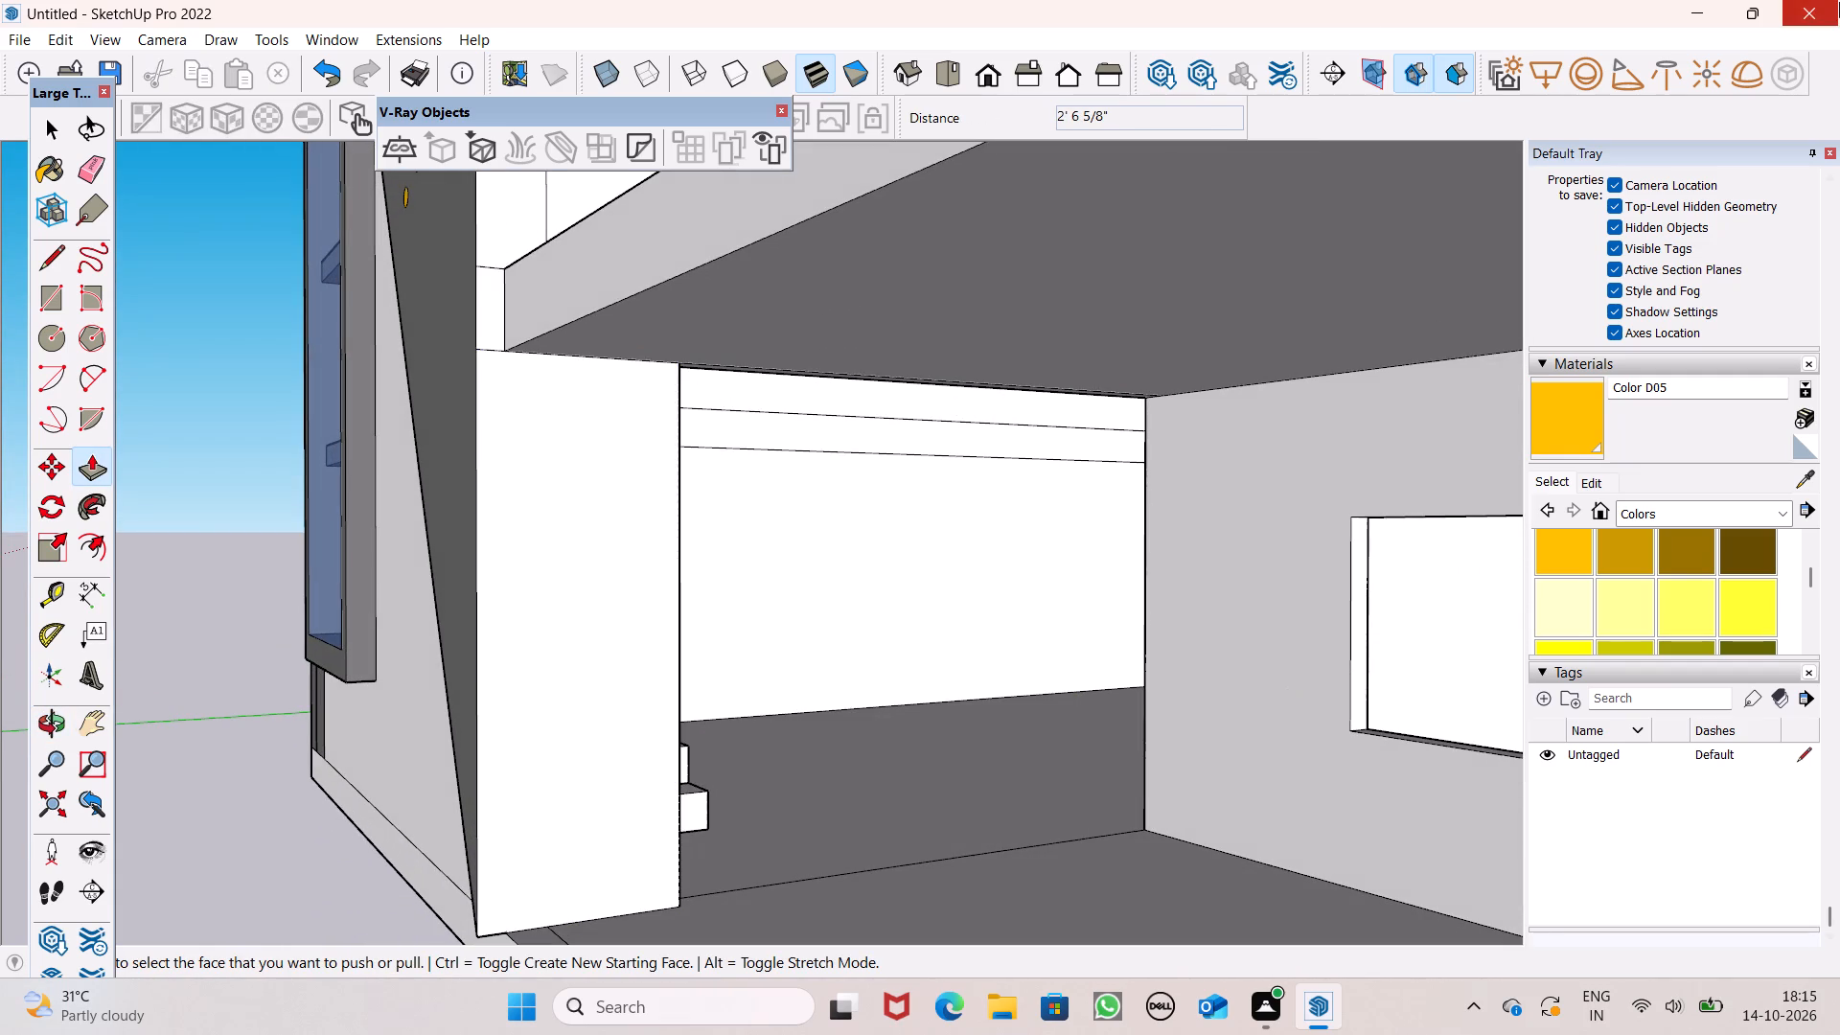
left_click(57, 262)
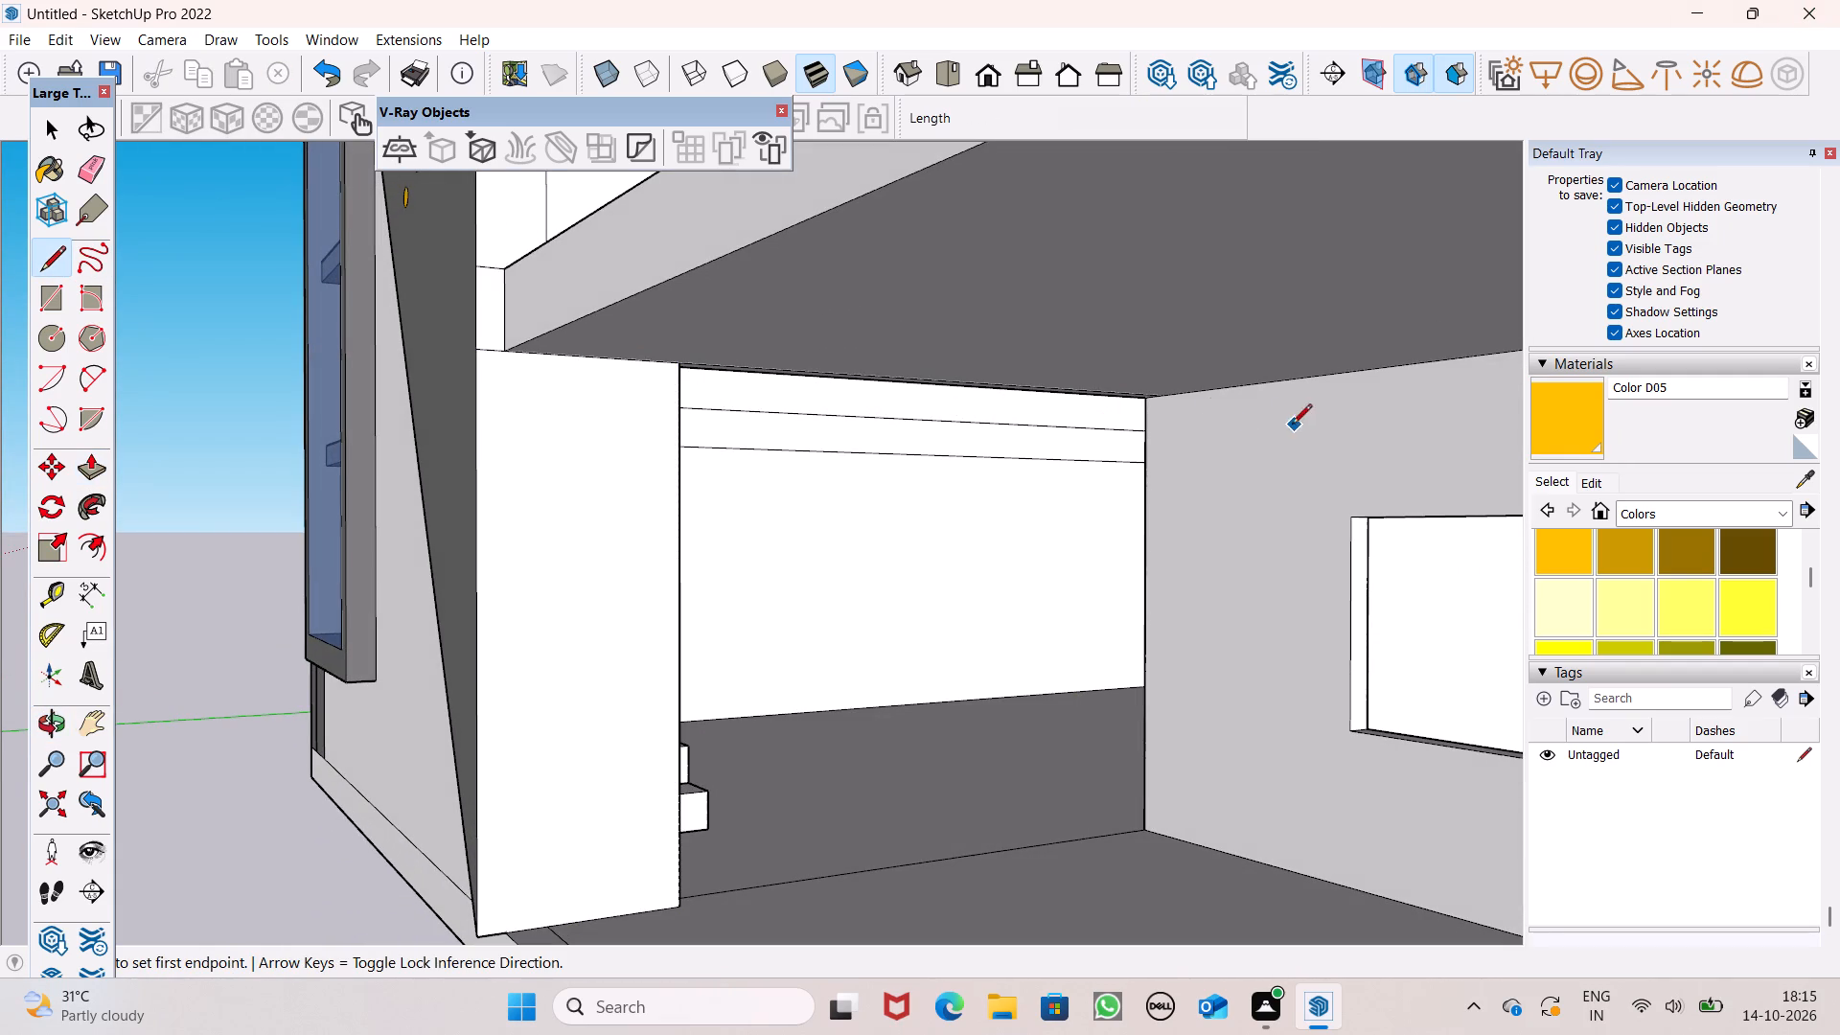
left_click(1170, 400)
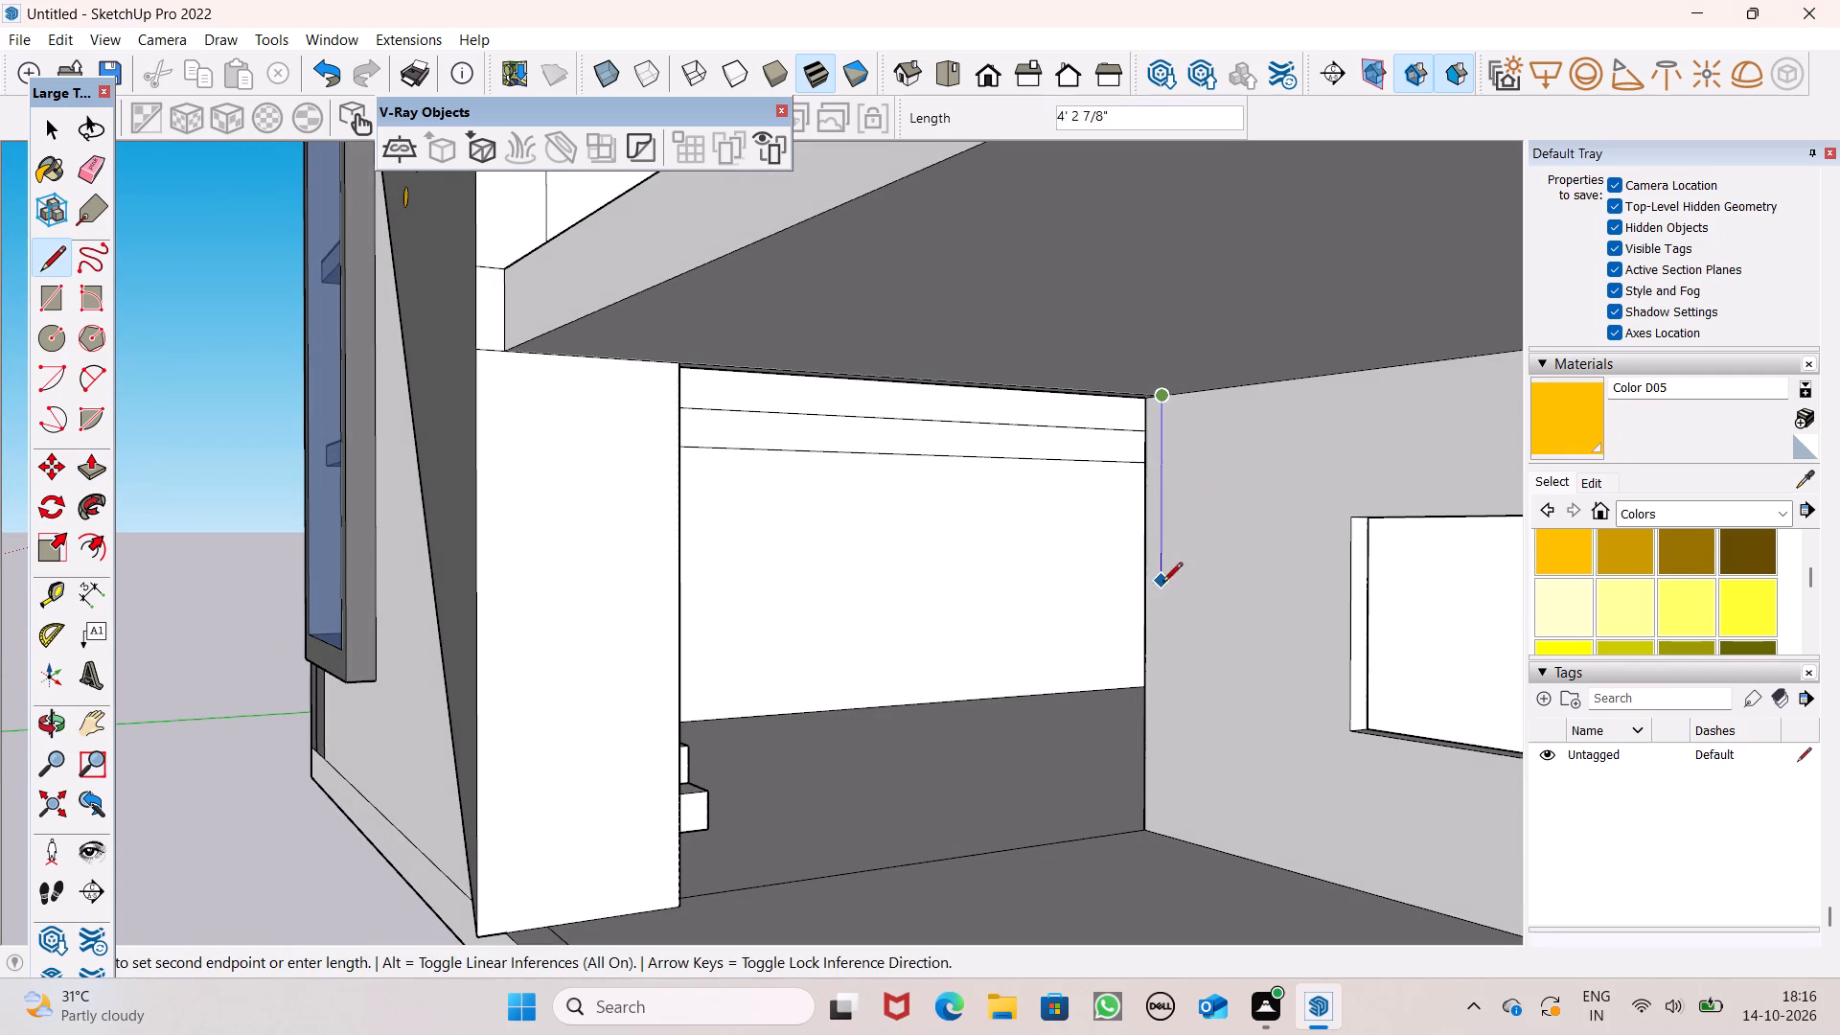
middle_click_drag(1162, 626, 1368, 673)
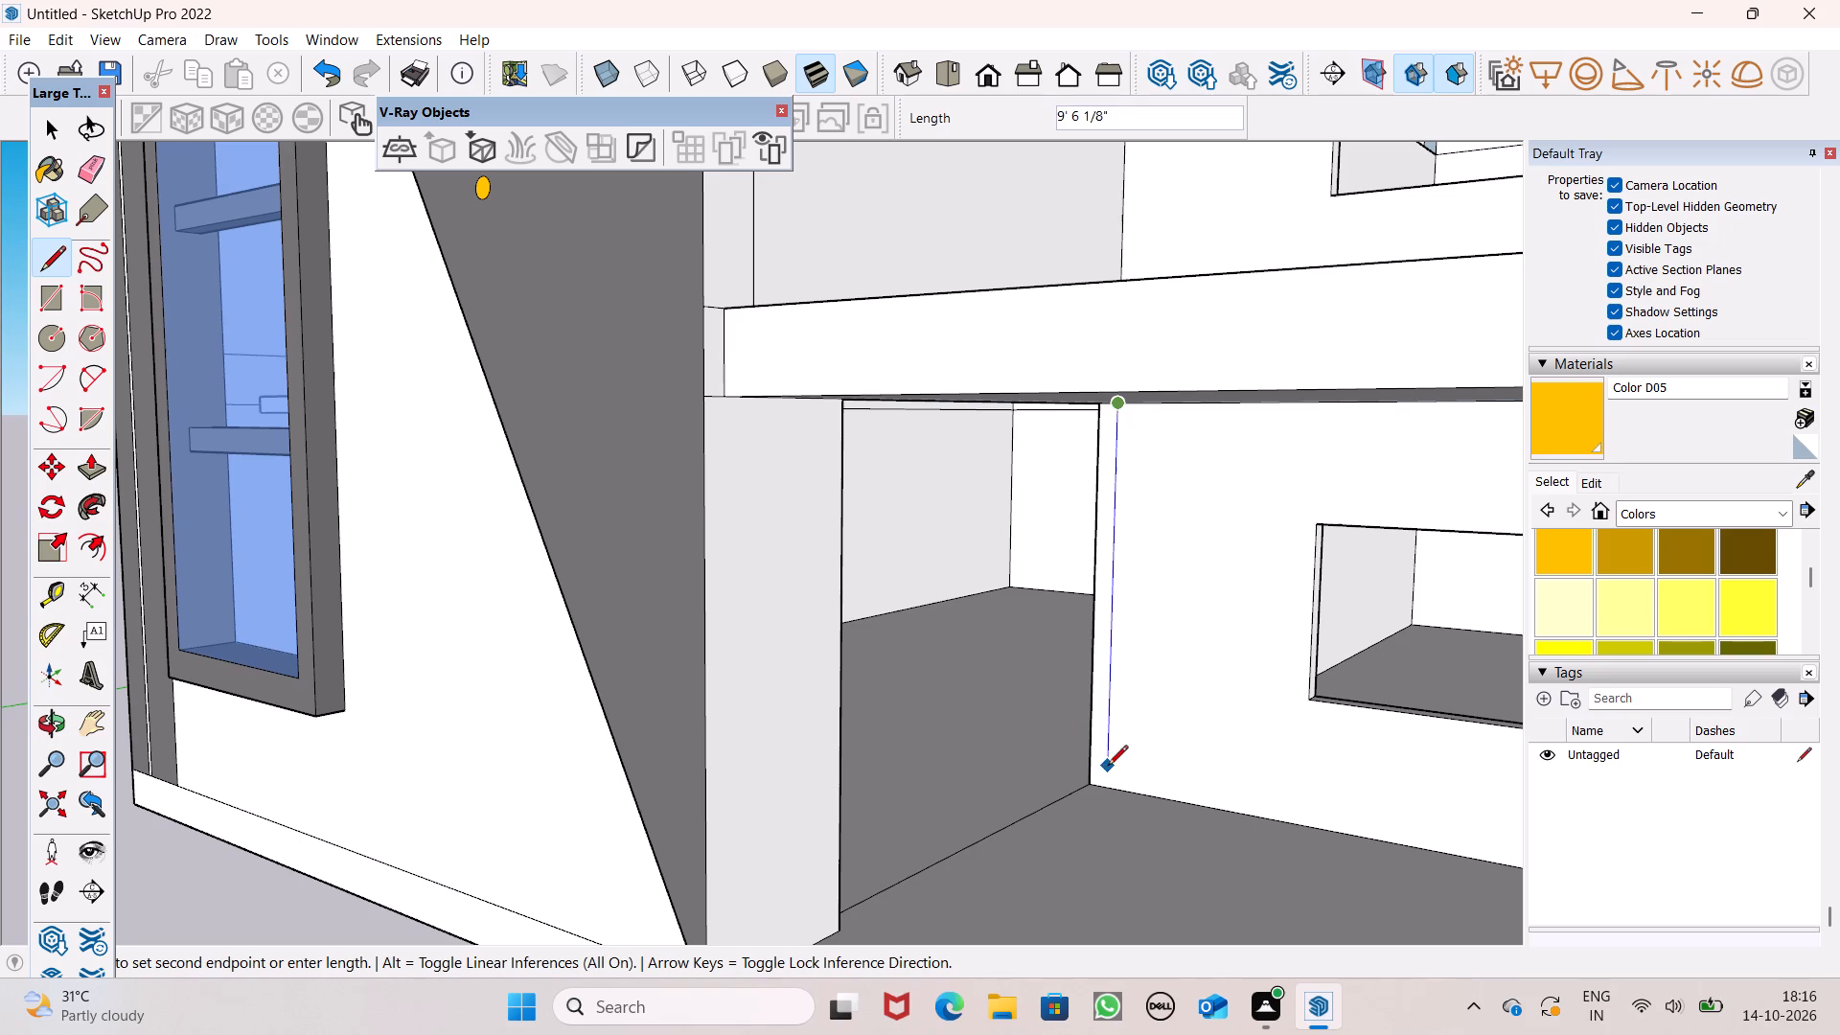
left_click(1105, 787)
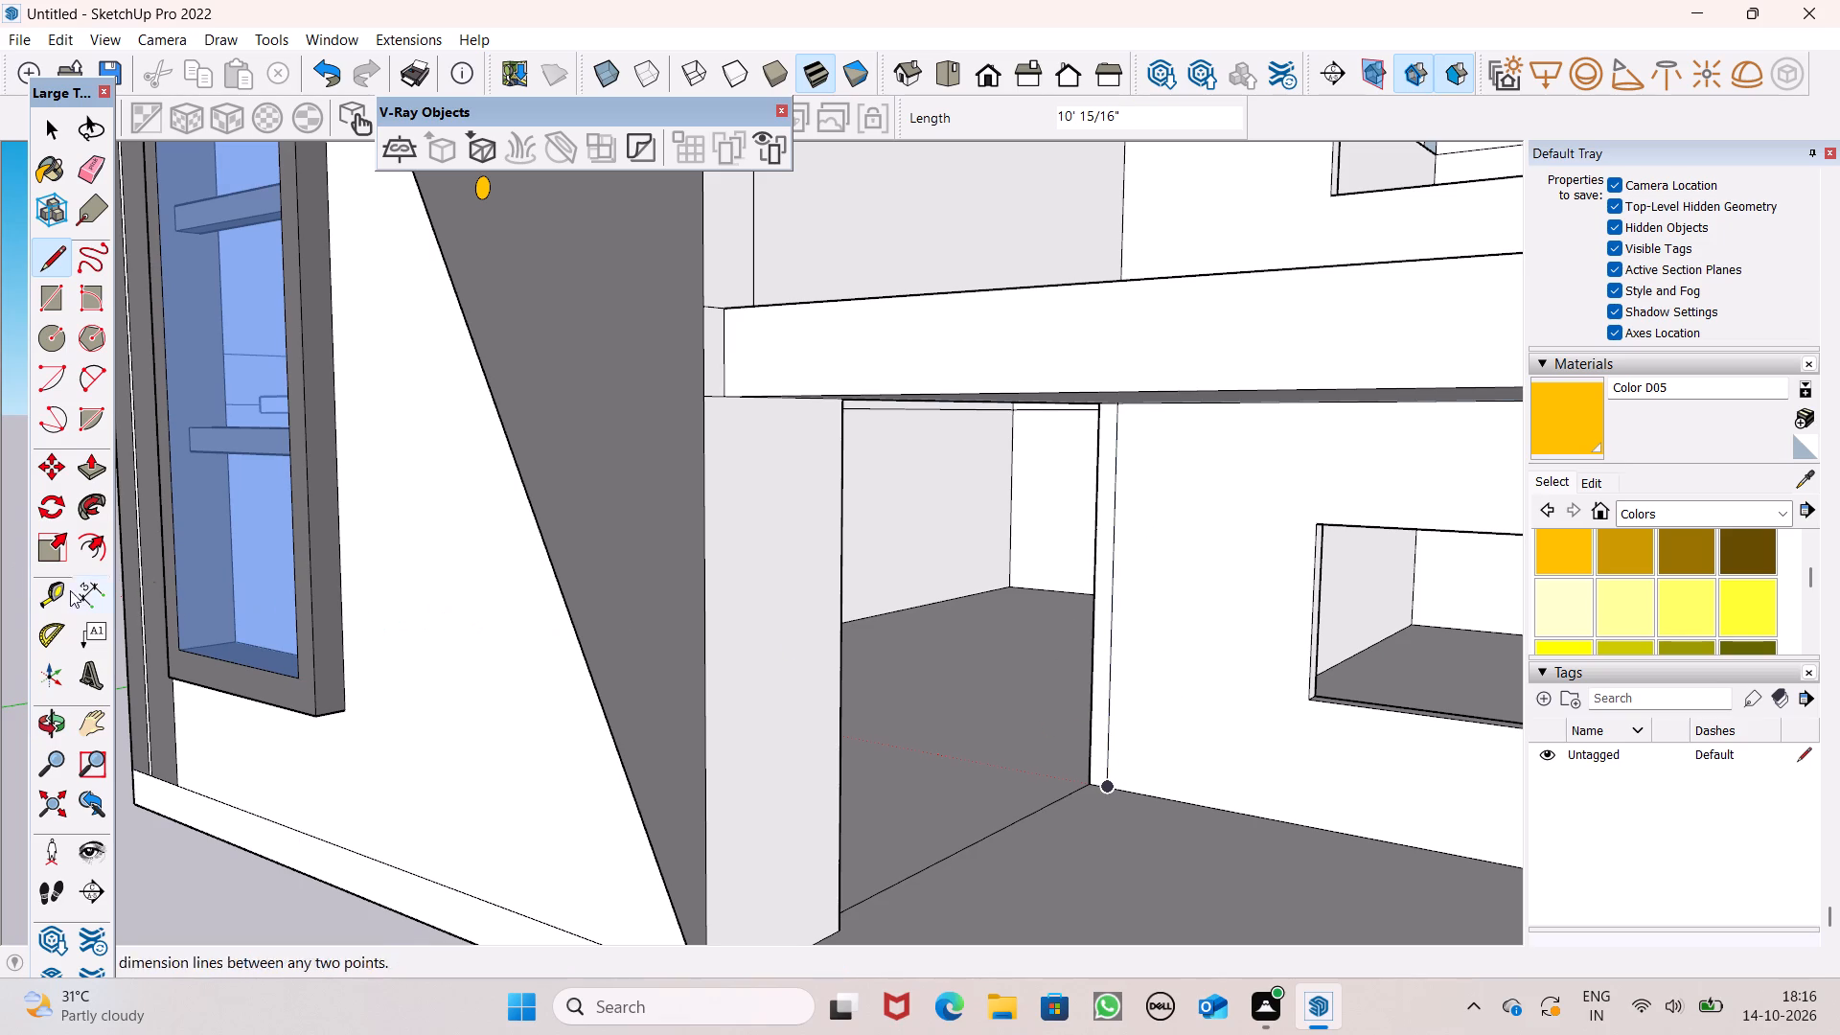
Push/Pull the narrow wall strip beside the line about 4' 8" forward, narrowing the porch's side opening from the rear.
left_click(83, 459)
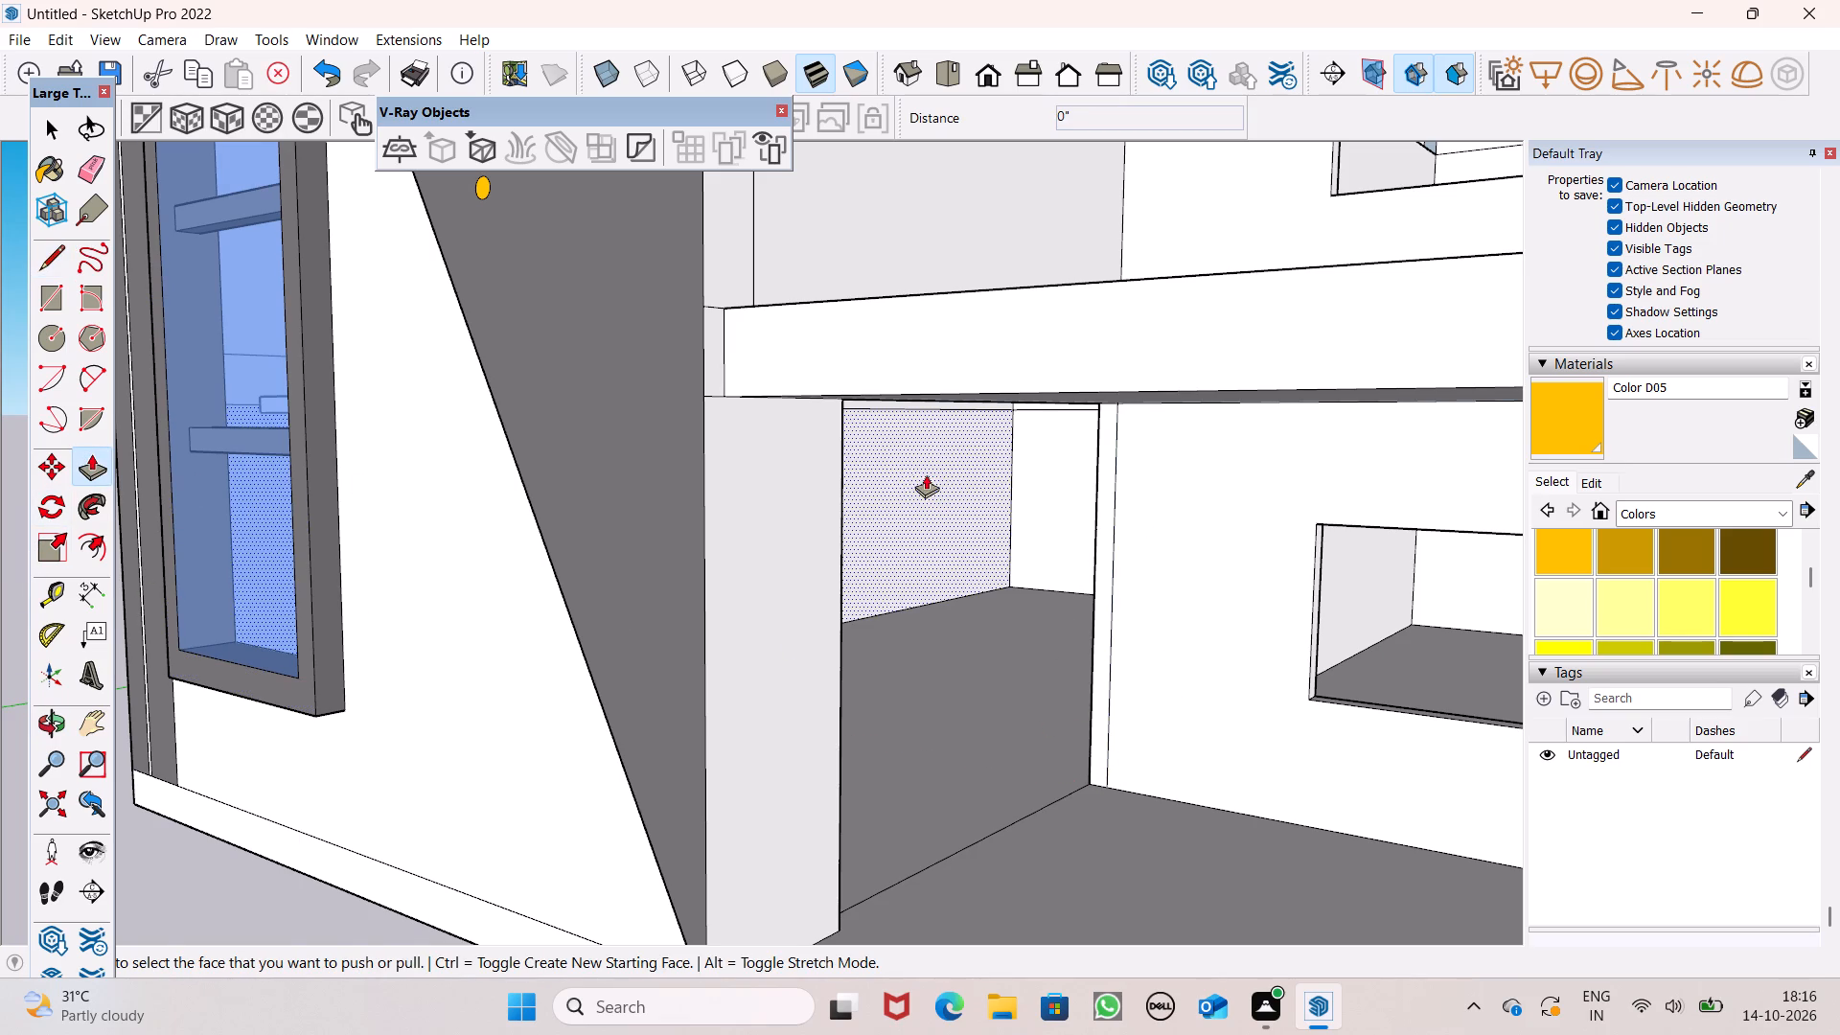
left_click_drag(1104, 543, 1035, 613)
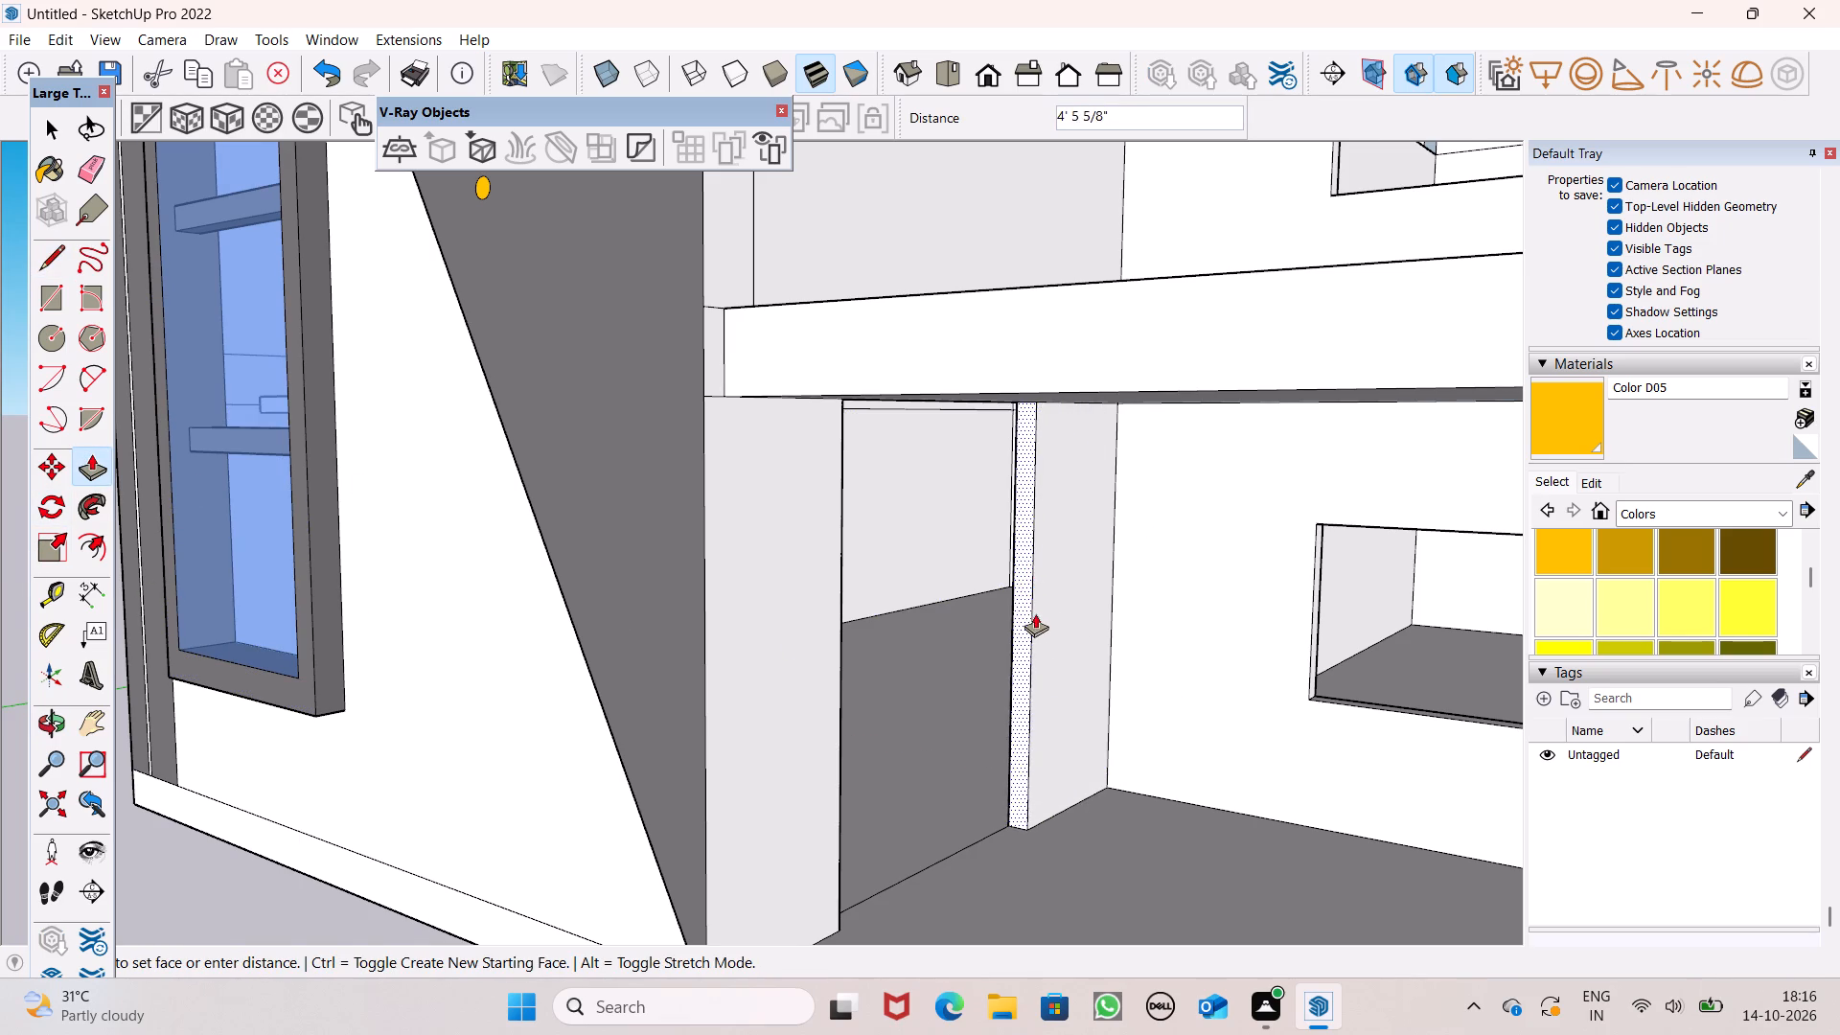
left_click_drag(1035, 613, 1034, 614)
Examine the narrowed porch opening, the complete front facade and the upper porch slab.
scroll(1123, 540, "down", 2)
scroll(1123, 540, "up", 1)
scroll(1125, 542, "down", 1)
middle_click_drag(1246, 640, 954, 649)
middle_click_drag(916, 639, 1299, 700)
scroll(1352, 470, "down", 6)
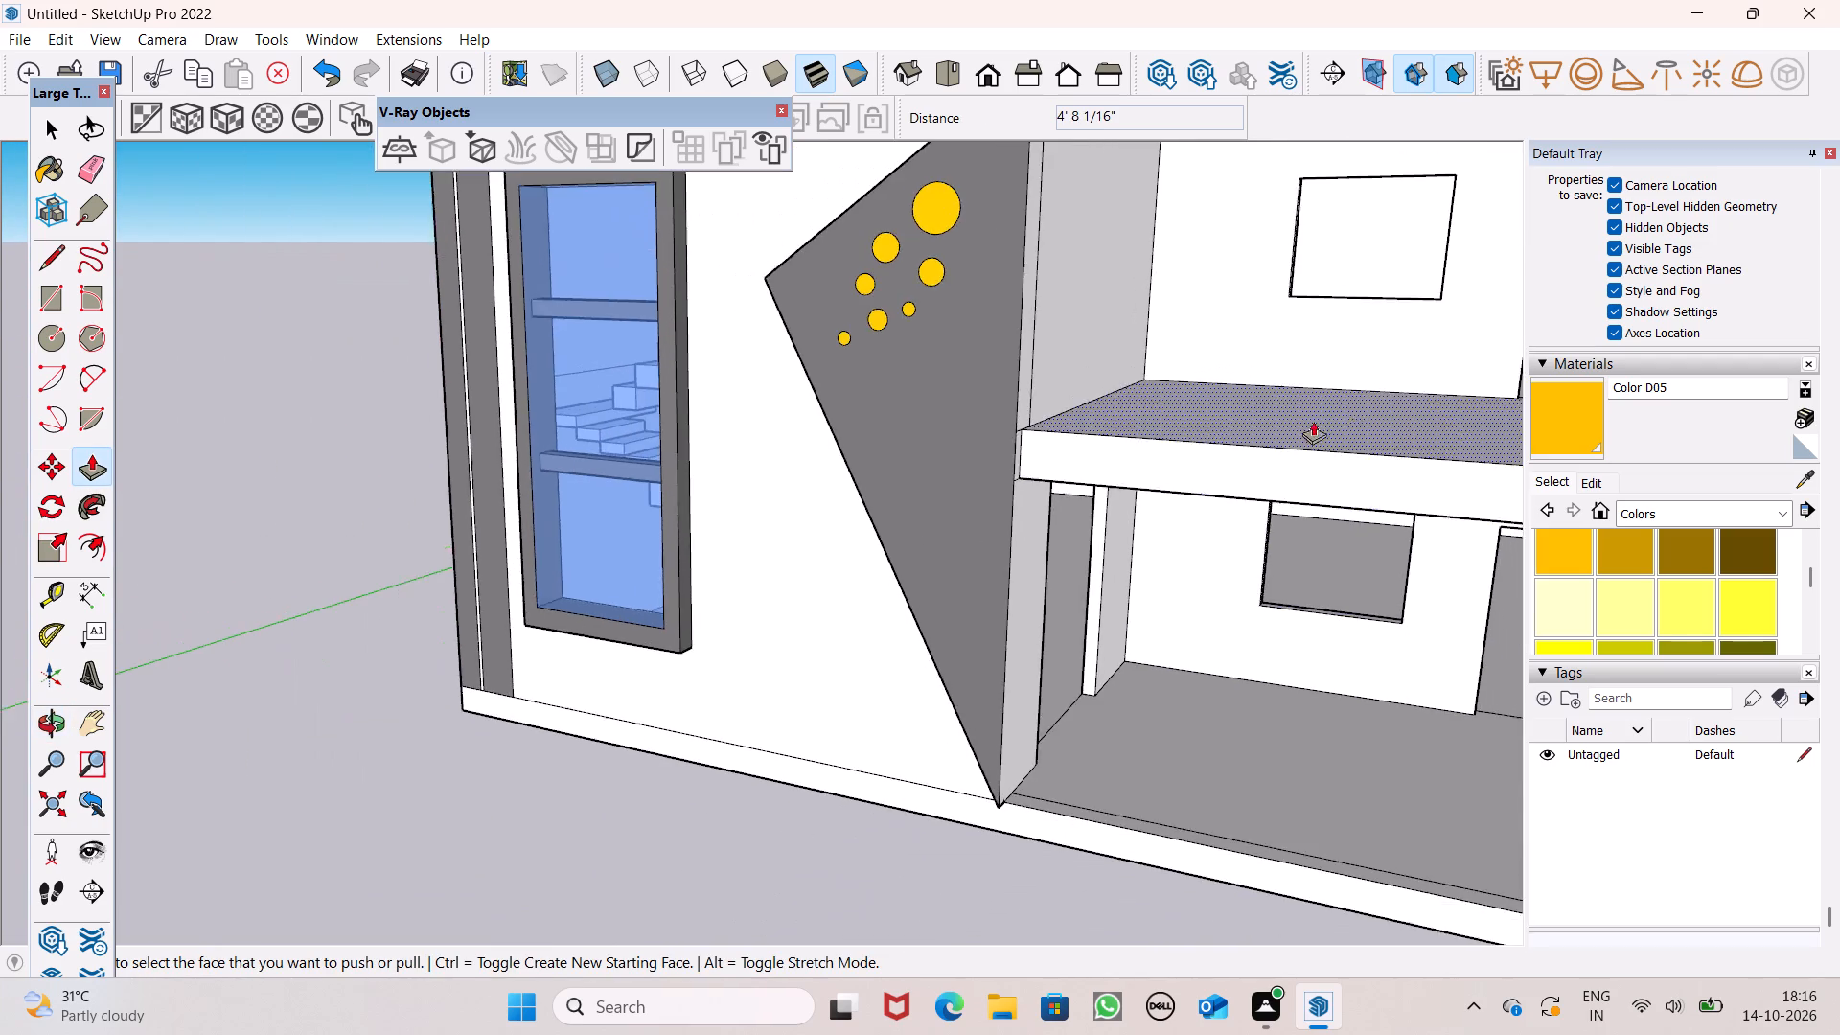
scroll(1313, 421, "down", 2)
scroll(540, 535, "down", 6)
key("space")
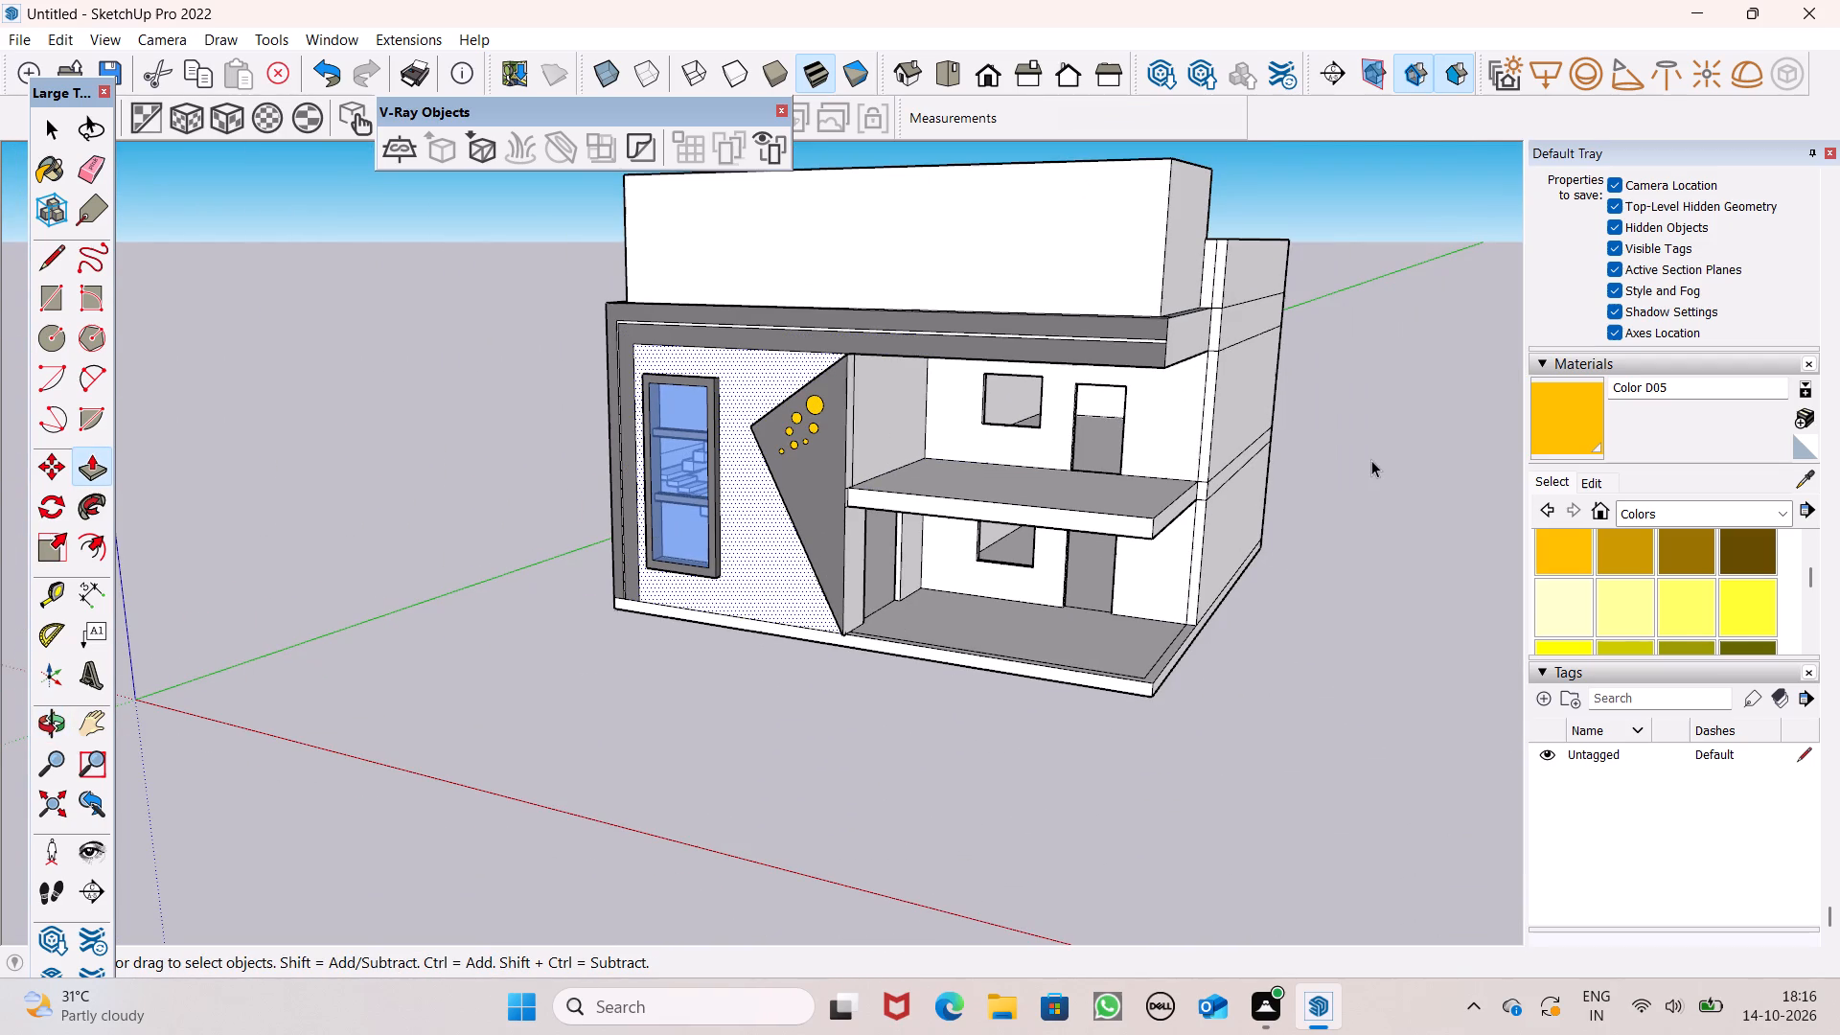
middle_click_drag(1371, 386, 1439, 343)
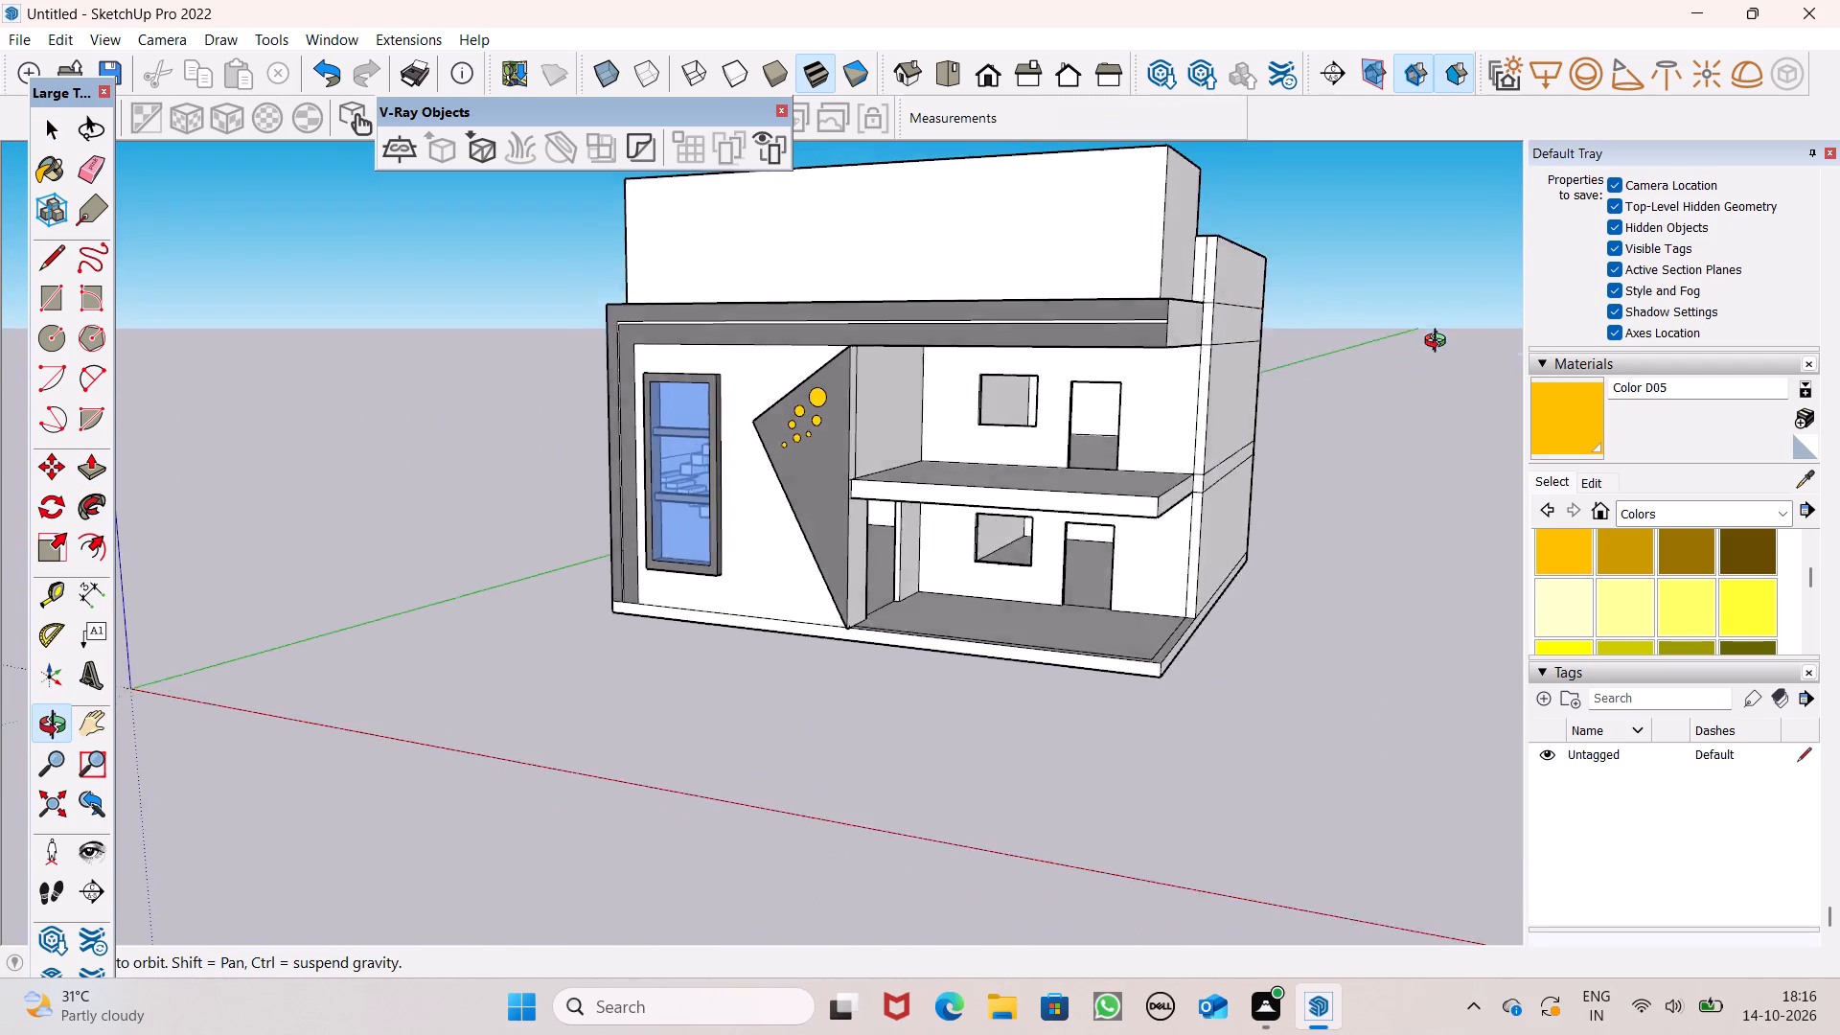
middle_click_drag(1439, 343, 1441, 341)
scroll(1158, 228, "up", 3)
middle_click_drag(1130, 365, 1299, 279)
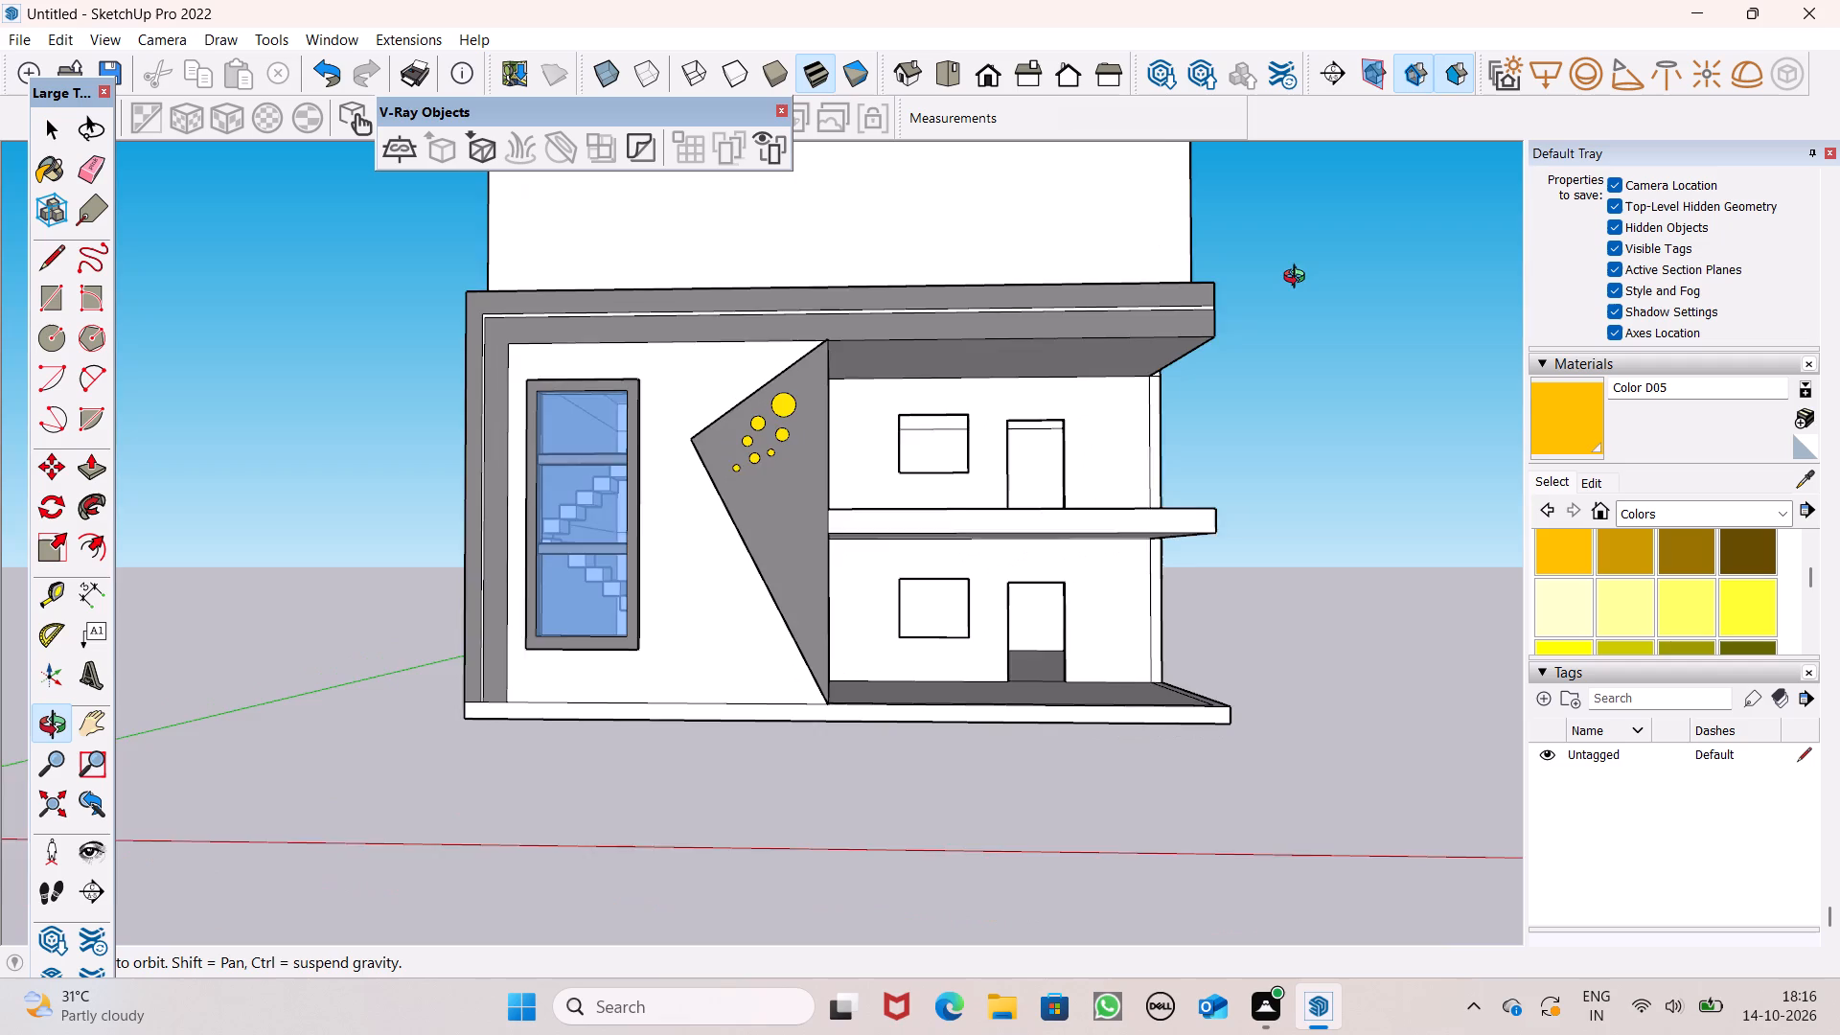
middle_click_drag(1299, 279, 1299, 309)
scroll(1299, 309, "up", 5)
scroll(1297, 310, "down", 1)
middle_click_drag(1275, 378, 1263, 511)
scroll(1196, 513, "up", 2)
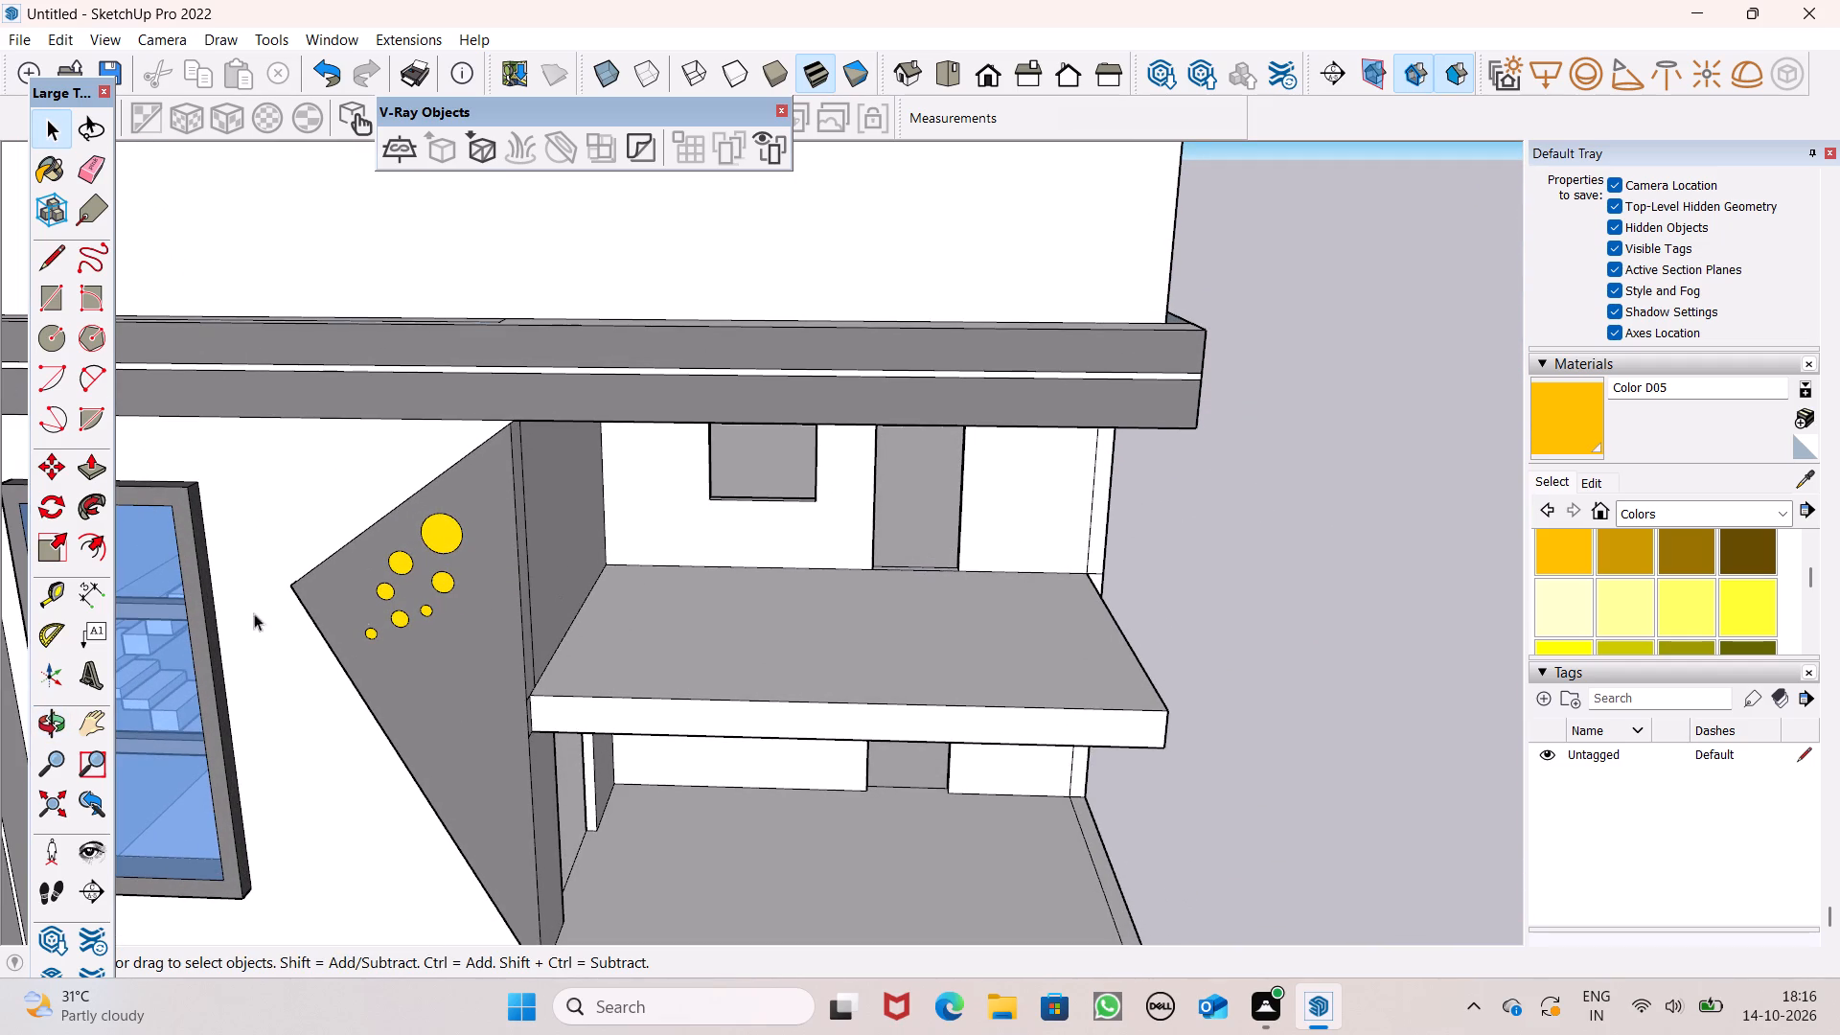
Push/Pull the underside of the upper porch slab slightly.
left_click(81, 465)
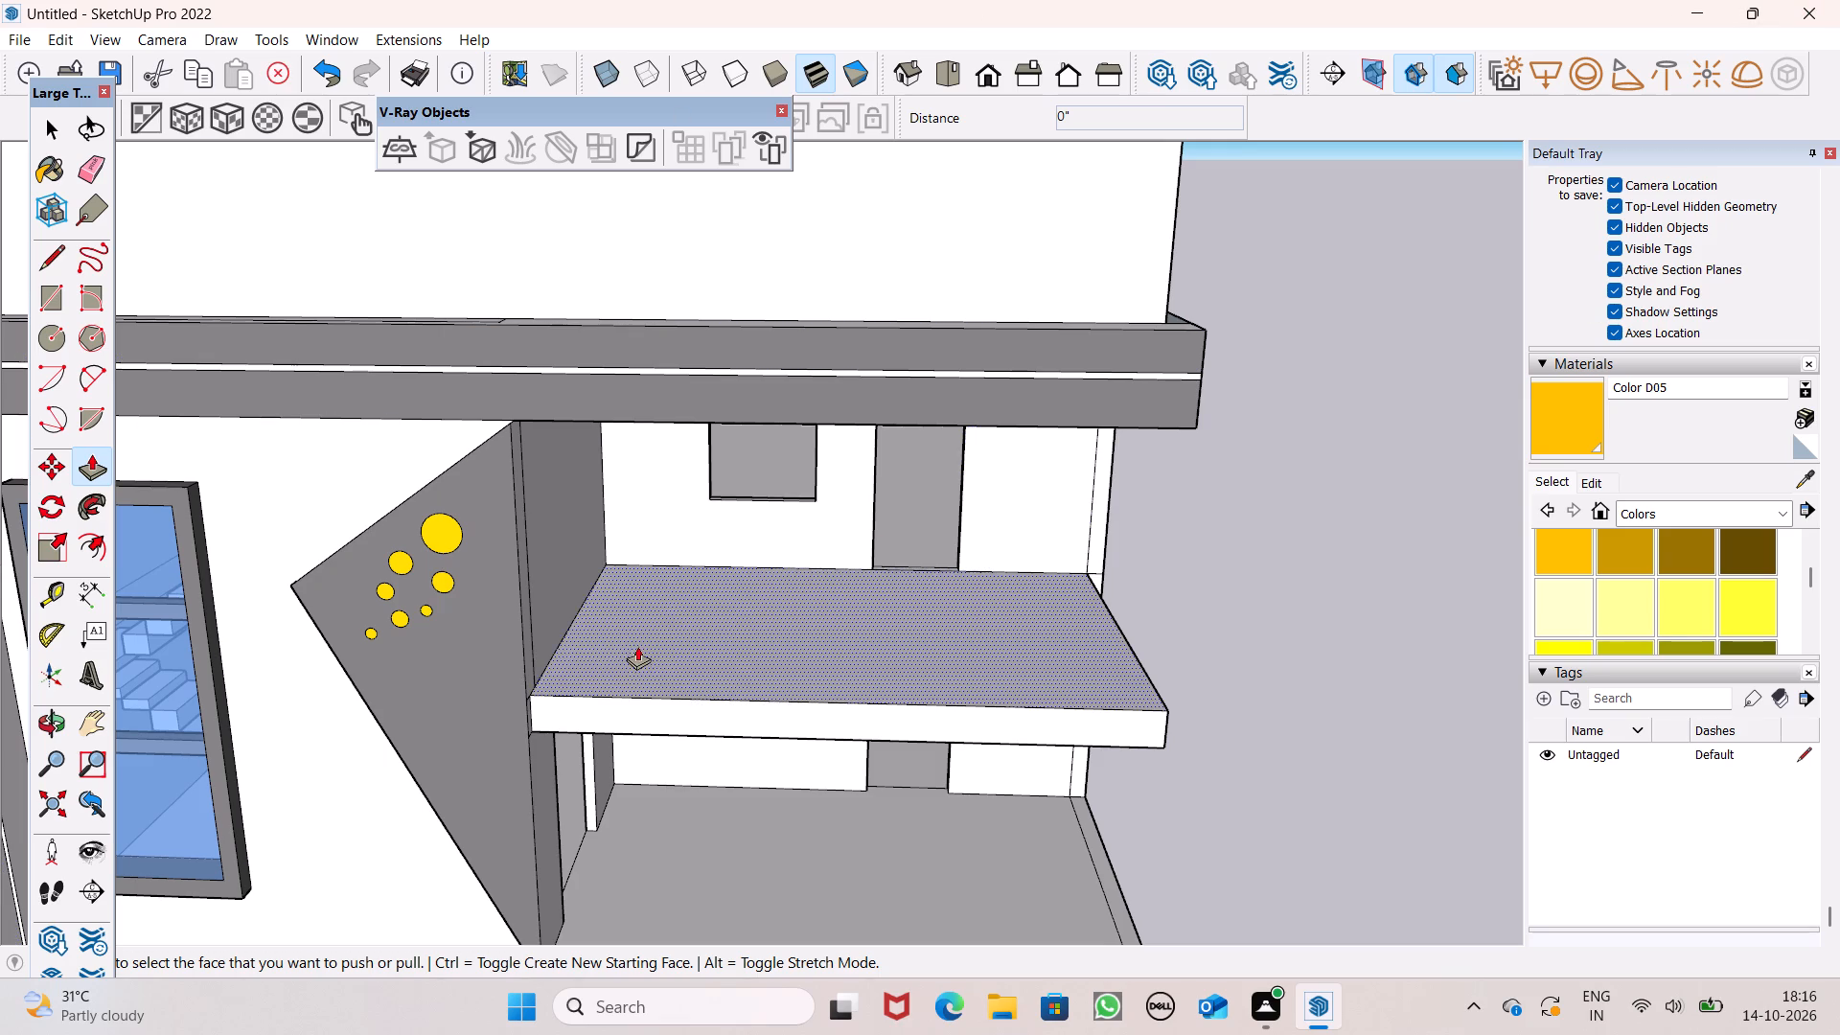
middle_click_drag(810, 733, 793, 410)
left_click_drag(748, 591, 748, 593)
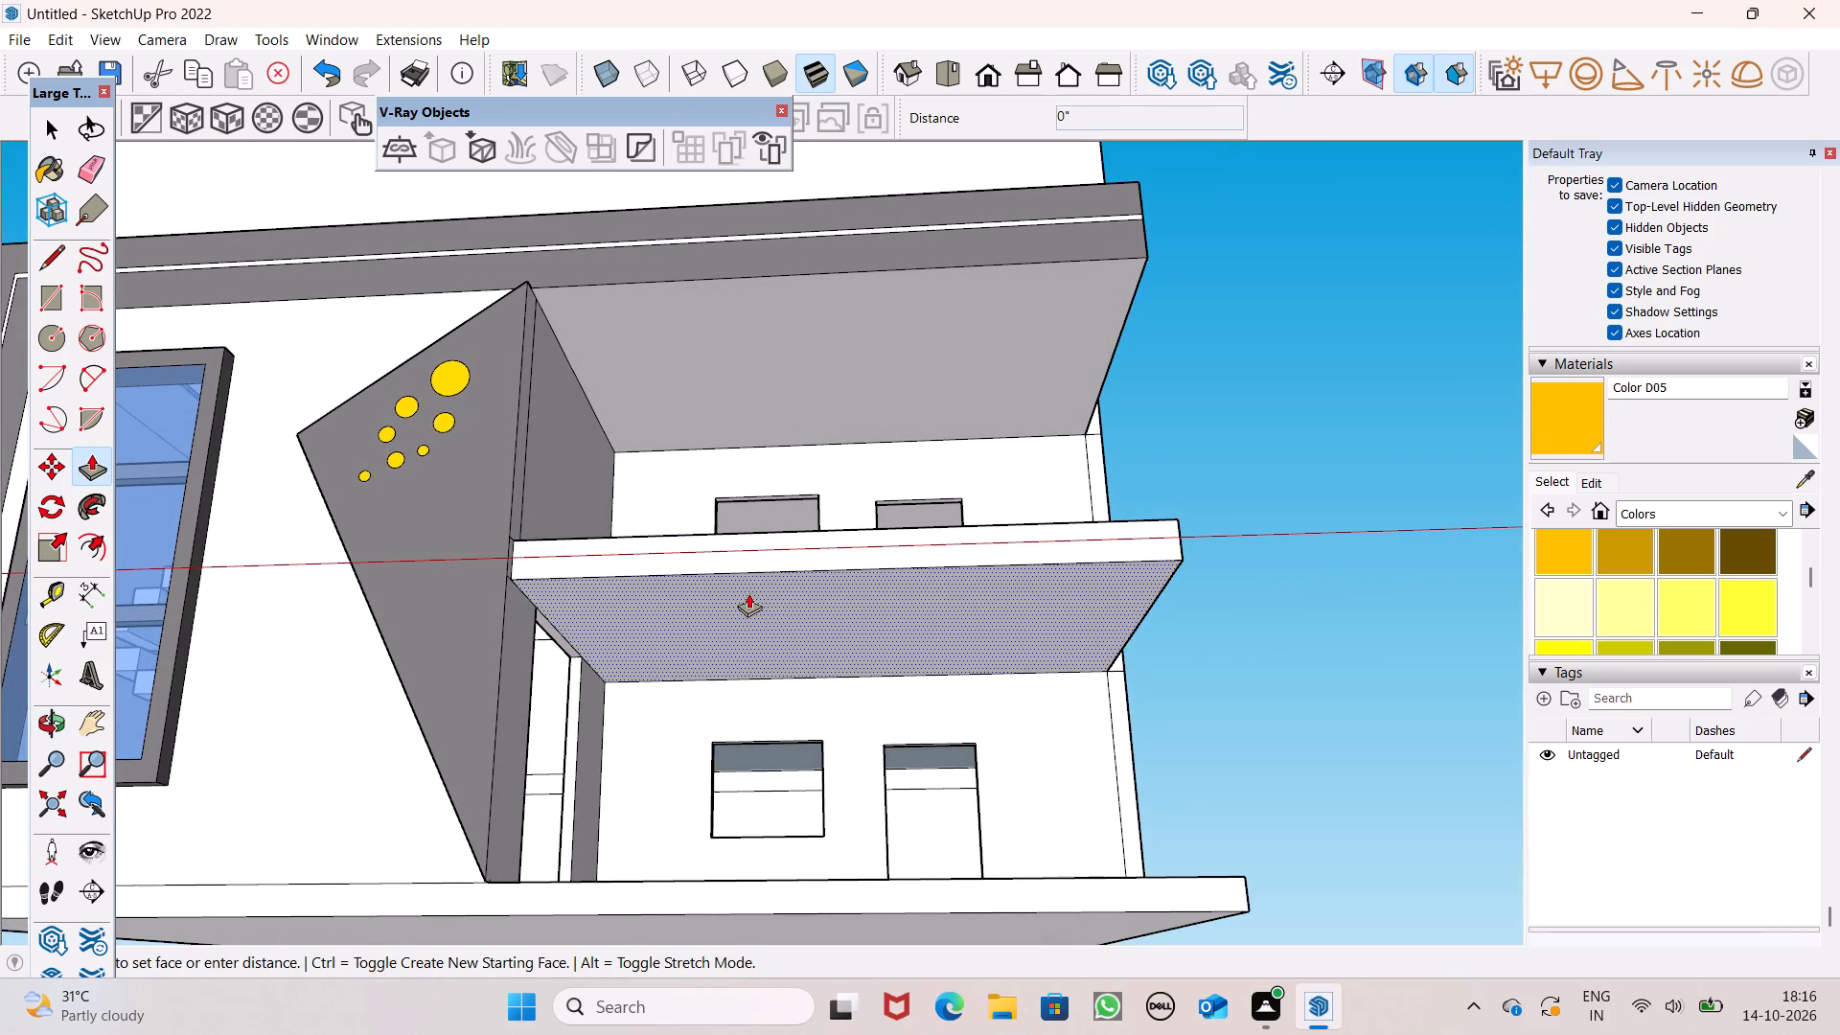
left_click_drag(748, 593, 744, 600)
Push/Pull the front face of the upper porch slab by 6".
scroll(717, 468, "down", 3)
middle_click_drag(720, 505, 765, 692)
scroll(655, 587, "up", 6)
scroll(584, 655, "up", 5)
left_click_drag(544, 686, 532, 697)
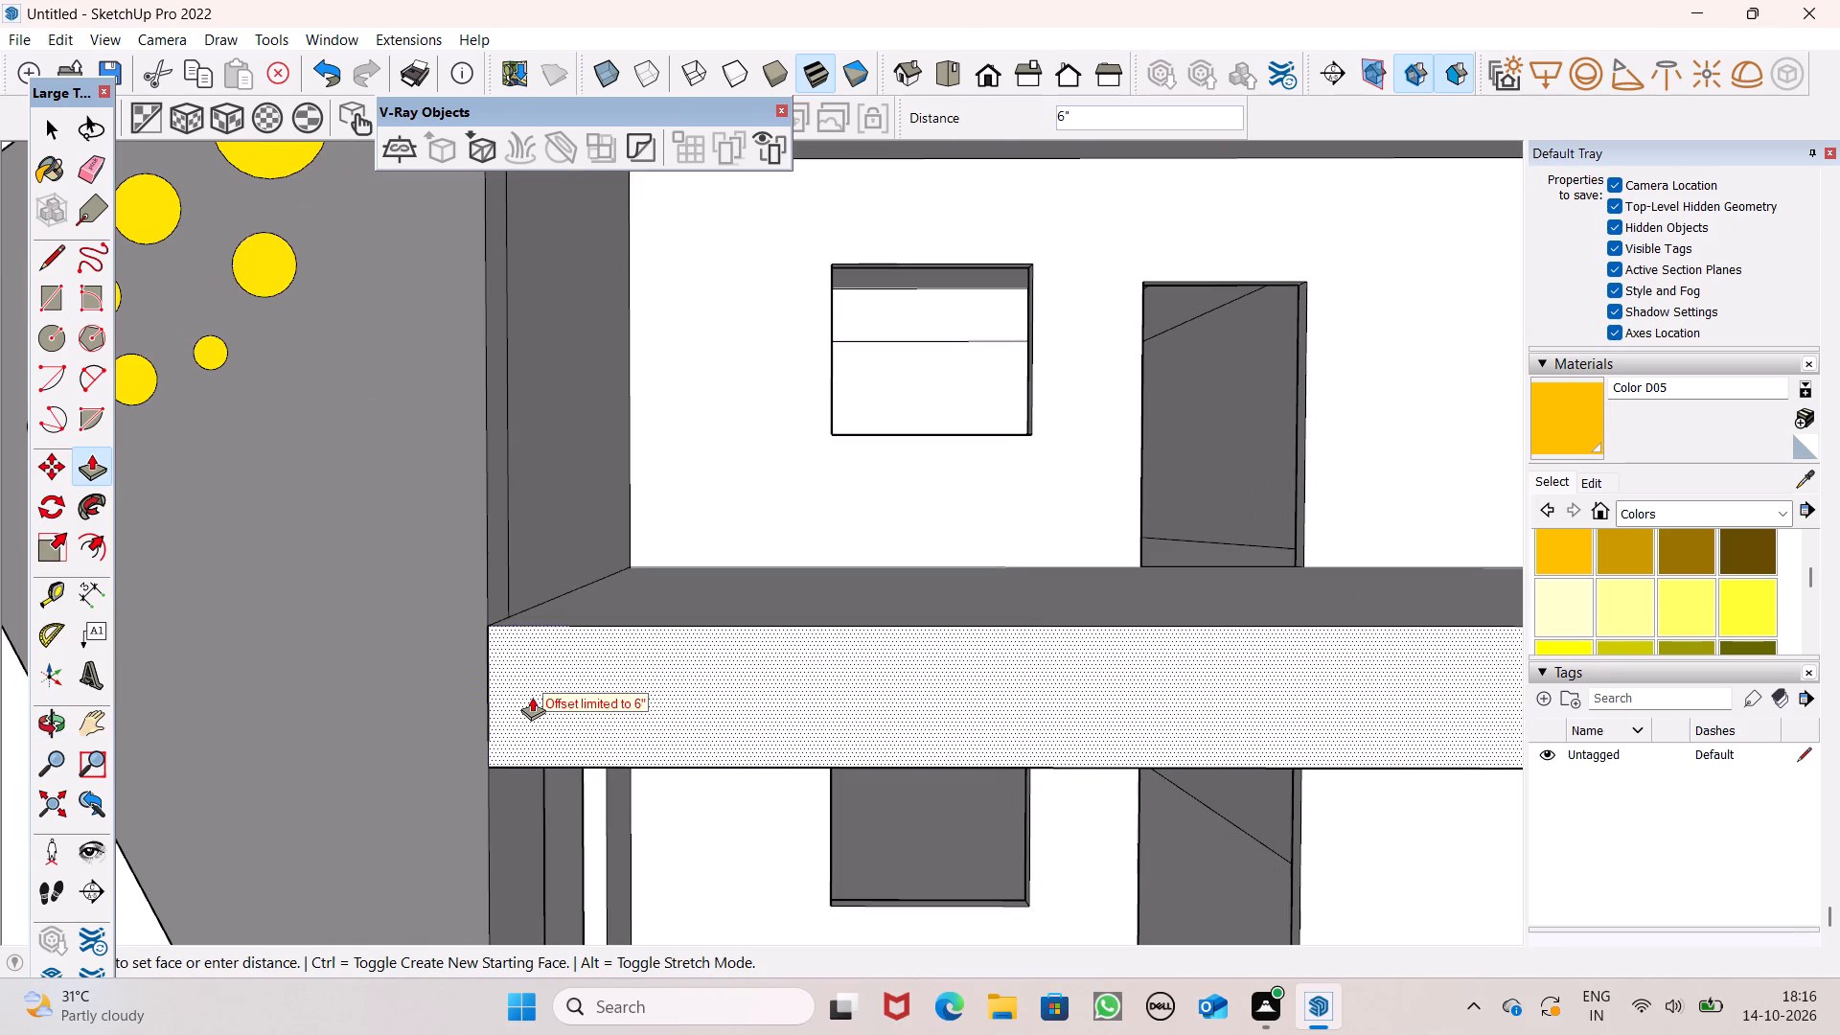
left_click_drag(532, 697, 443, 654)
Push/Pull the underside of the upper porch slab about 1 7/8".
scroll(549, 471, "down", 2)
middle_click_drag(703, 678, 708, 461)
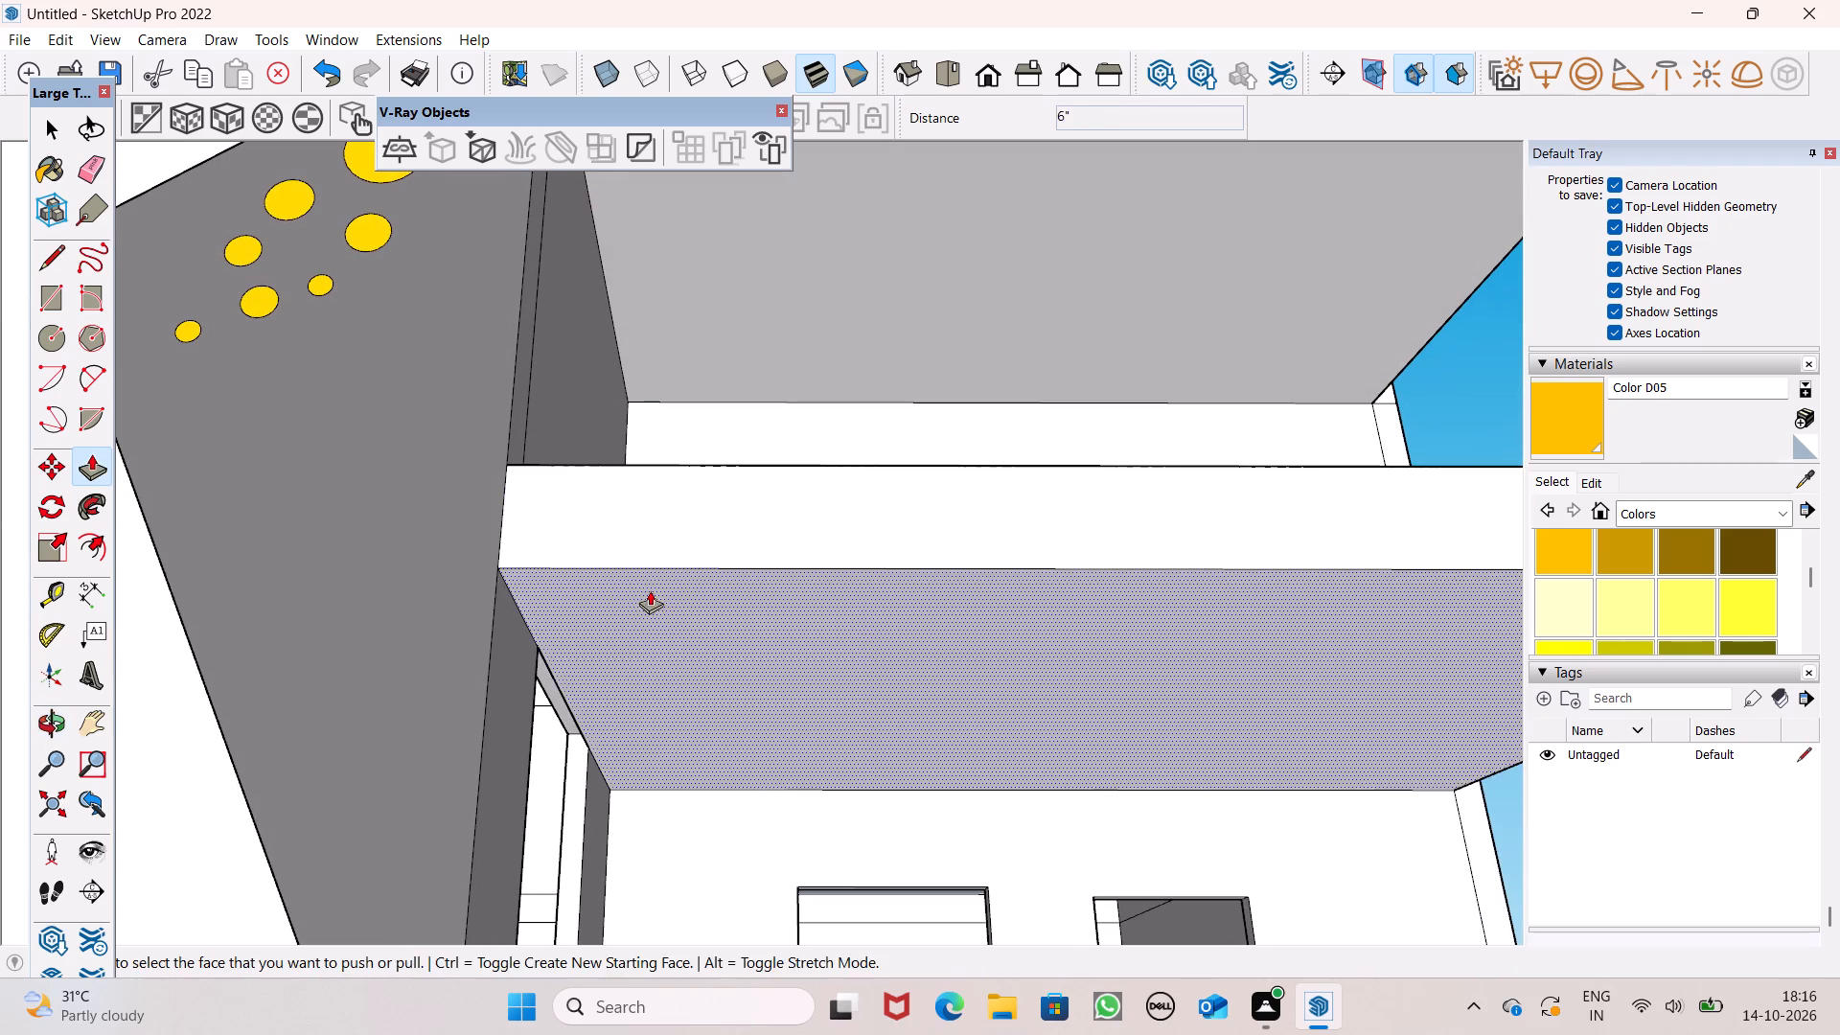
left_click_drag(651, 593, 656, 603)
Place two guides parallel to the upper porch slab's front edge on its top face, the second about 6 7/16" behind the first.
scroll(761, 384, "down", 4)
scroll(822, 431, "down", 2)
middle_click_drag(826, 435, 804, 574)
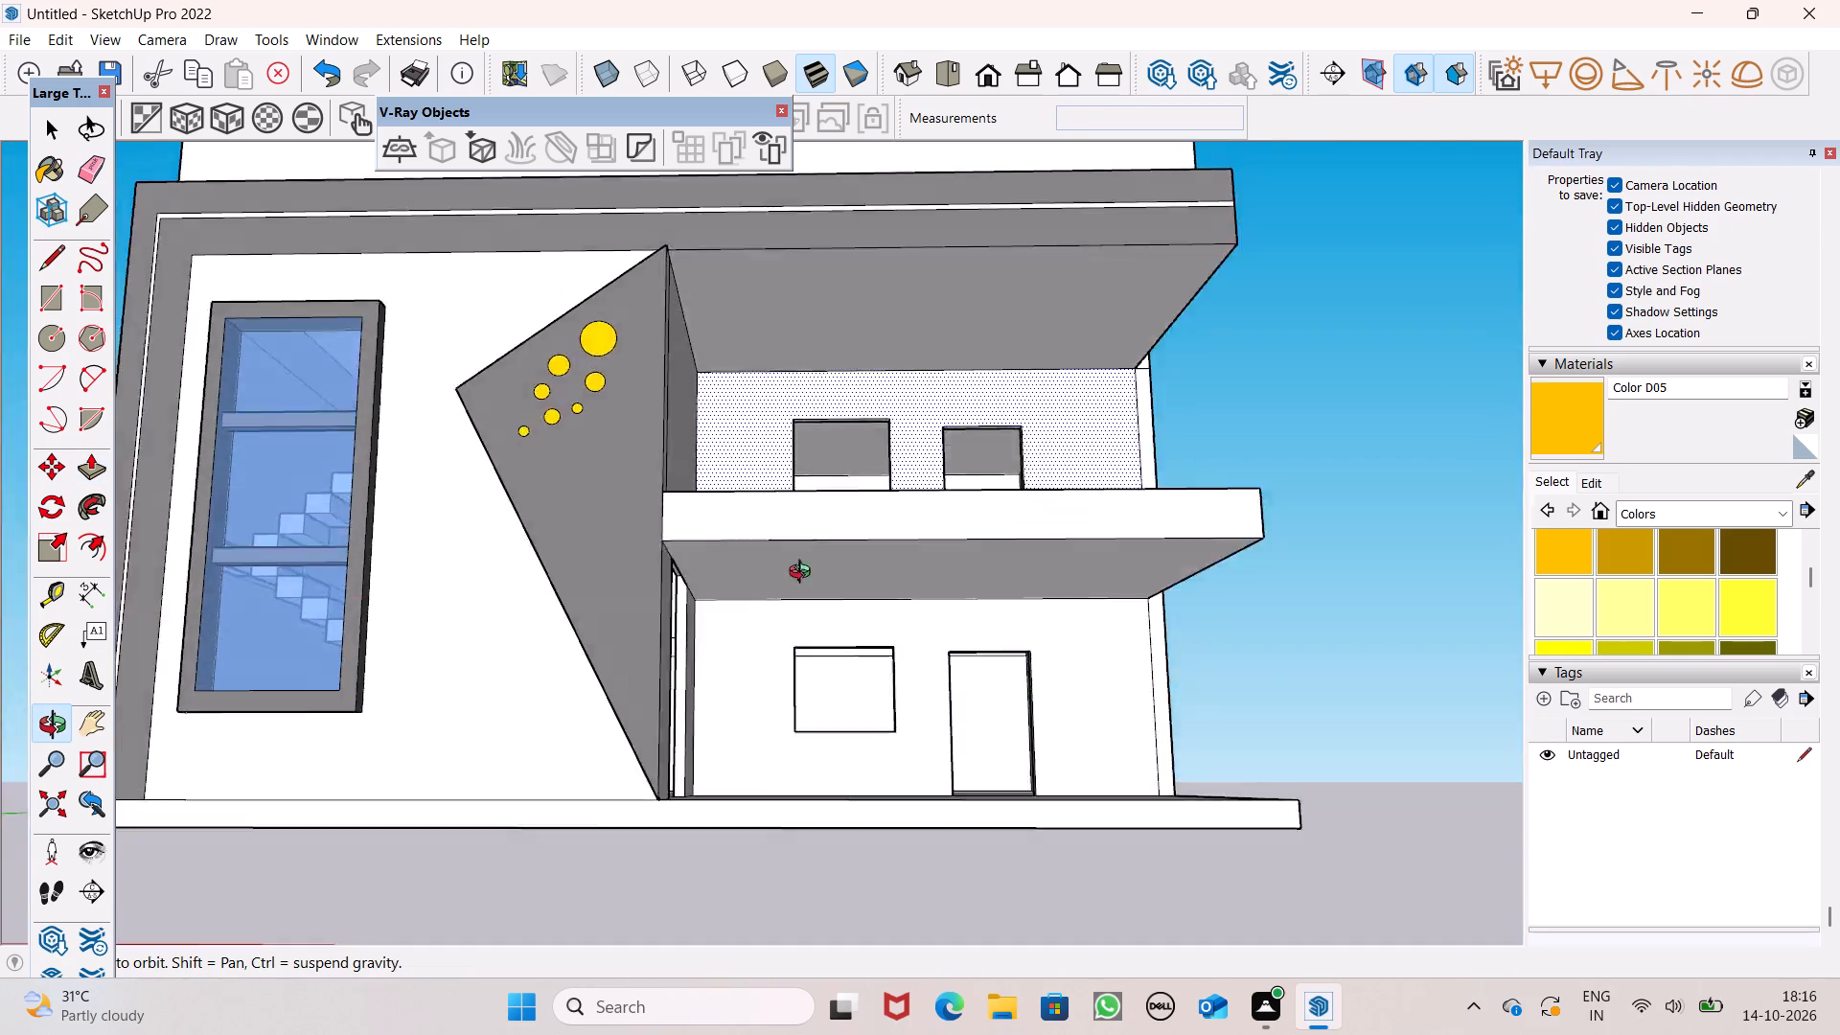
middle_click_drag(804, 574, 805, 918)
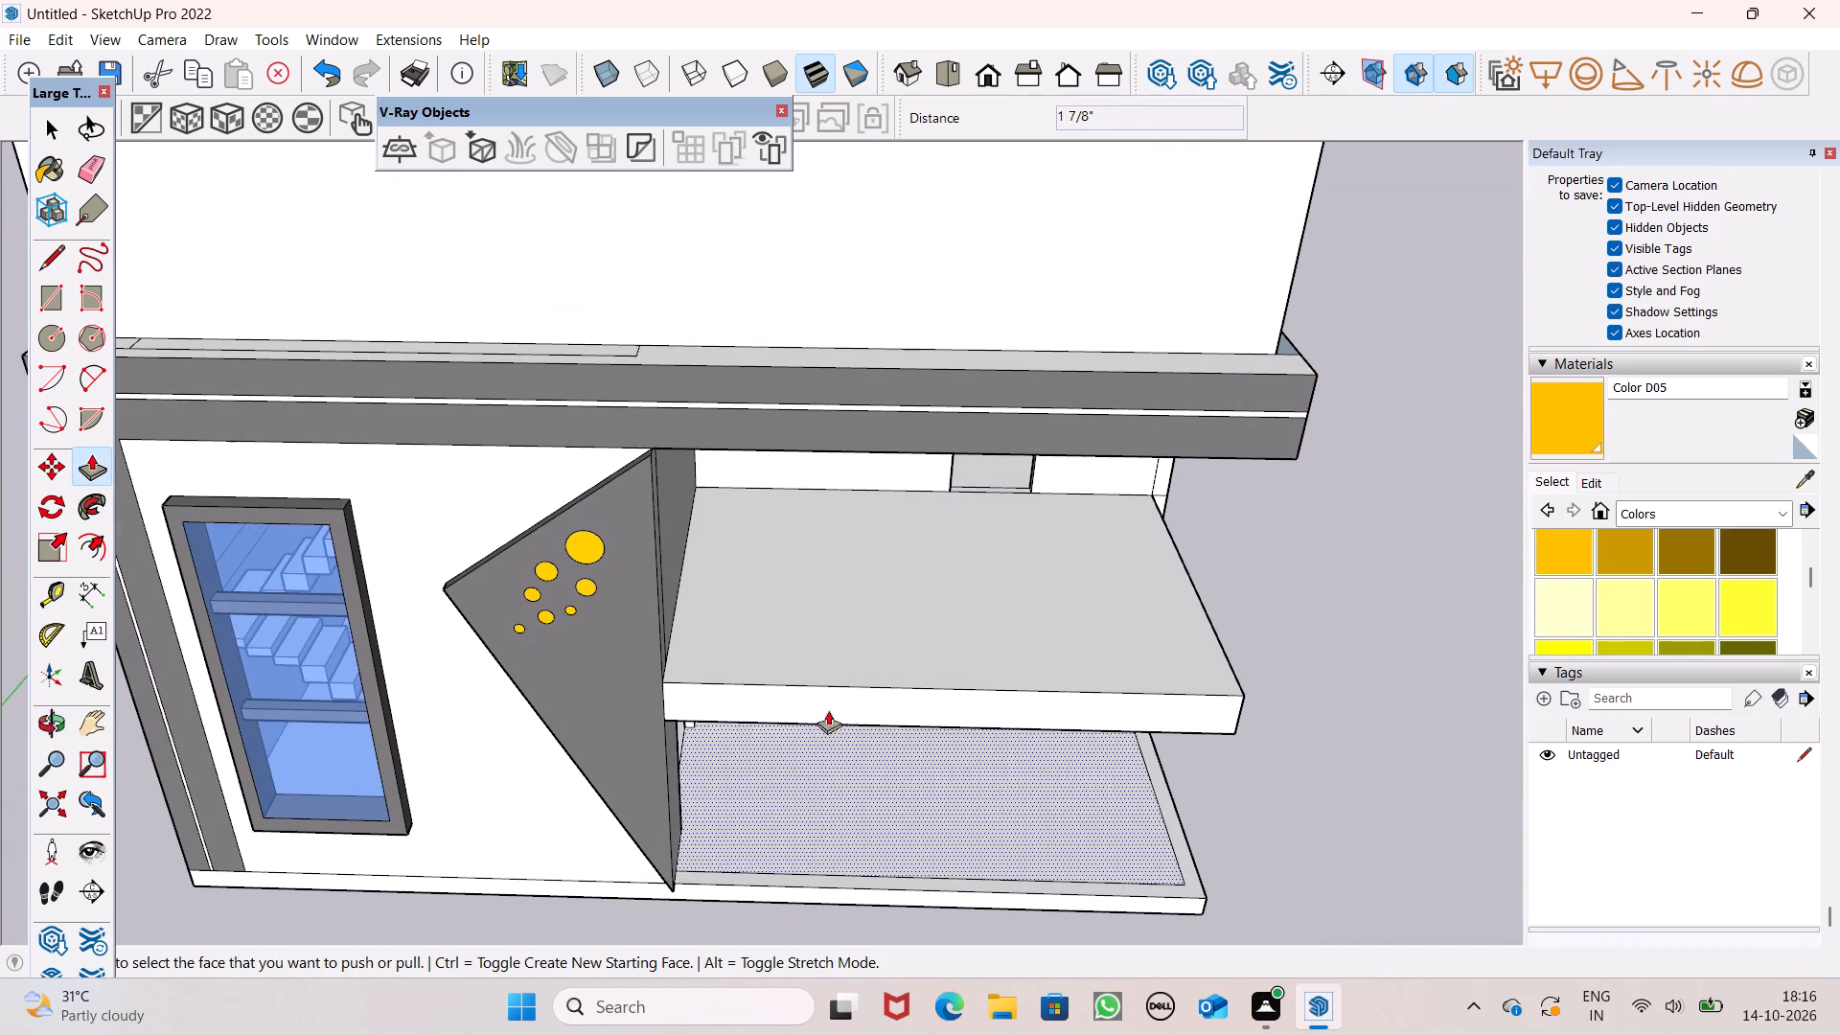
scroll(861, 517, "up", 1)
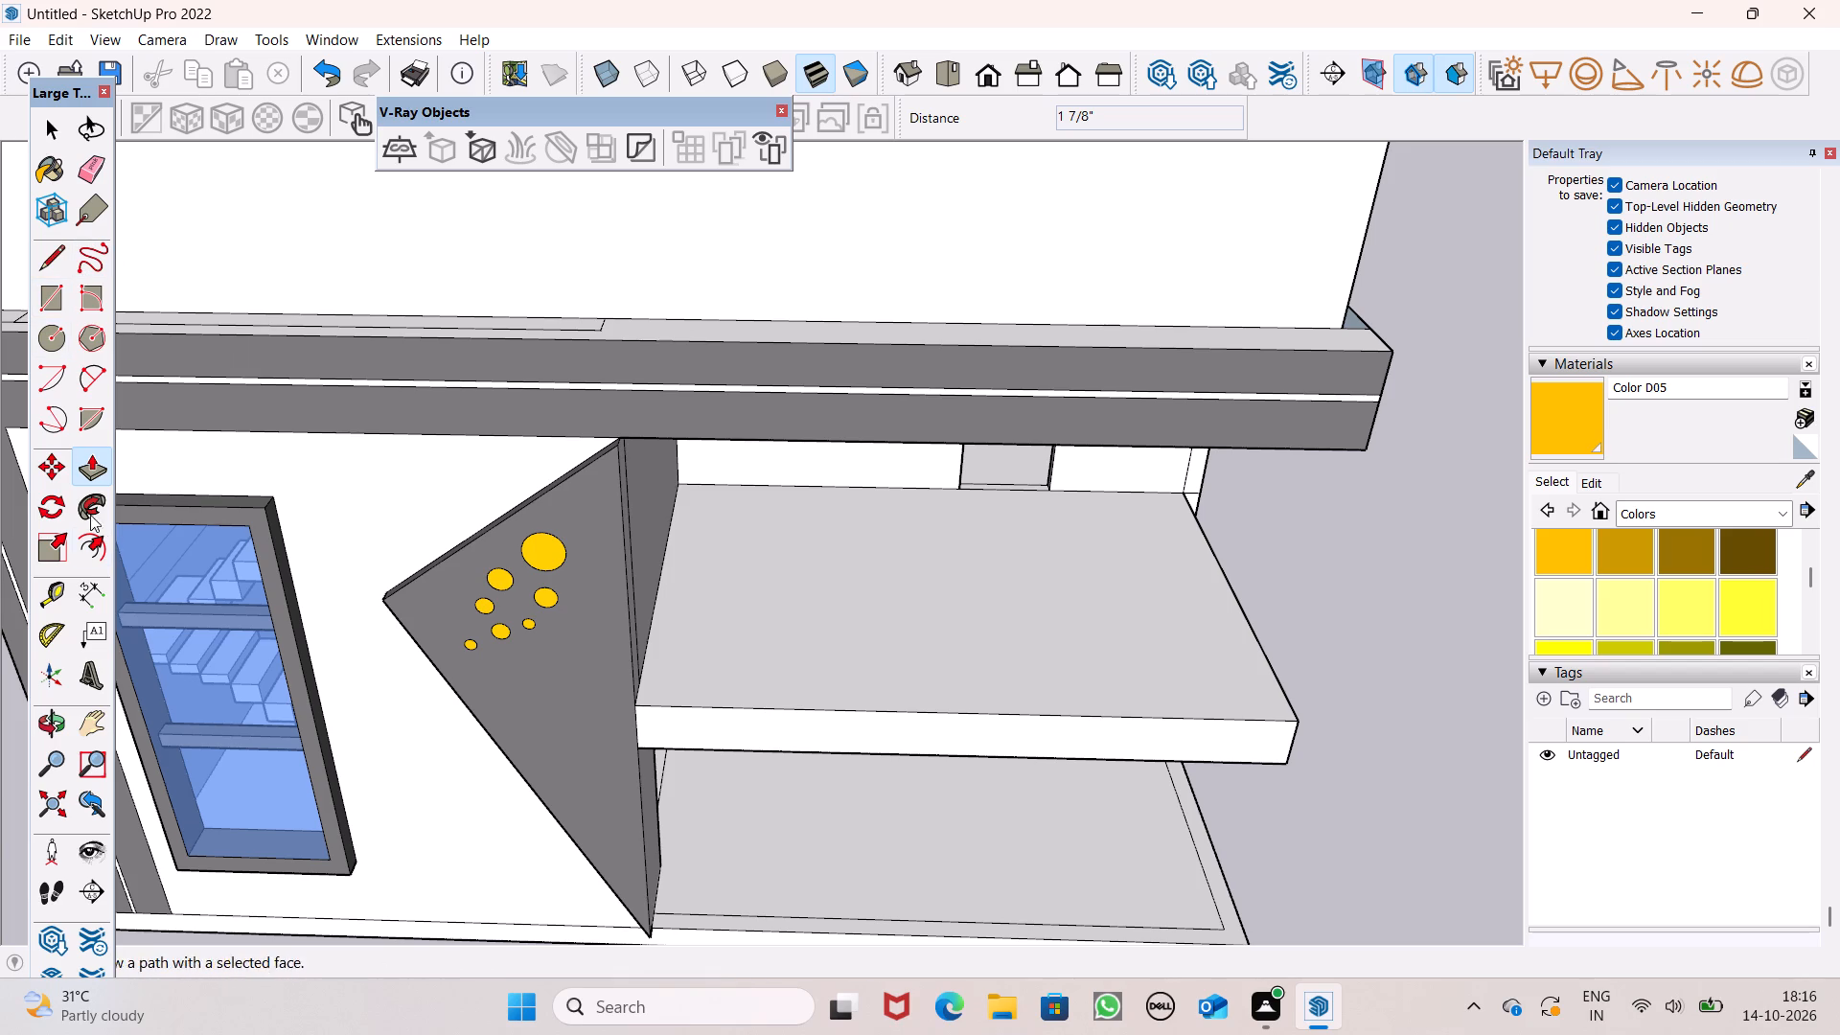
left_click(52, 262)
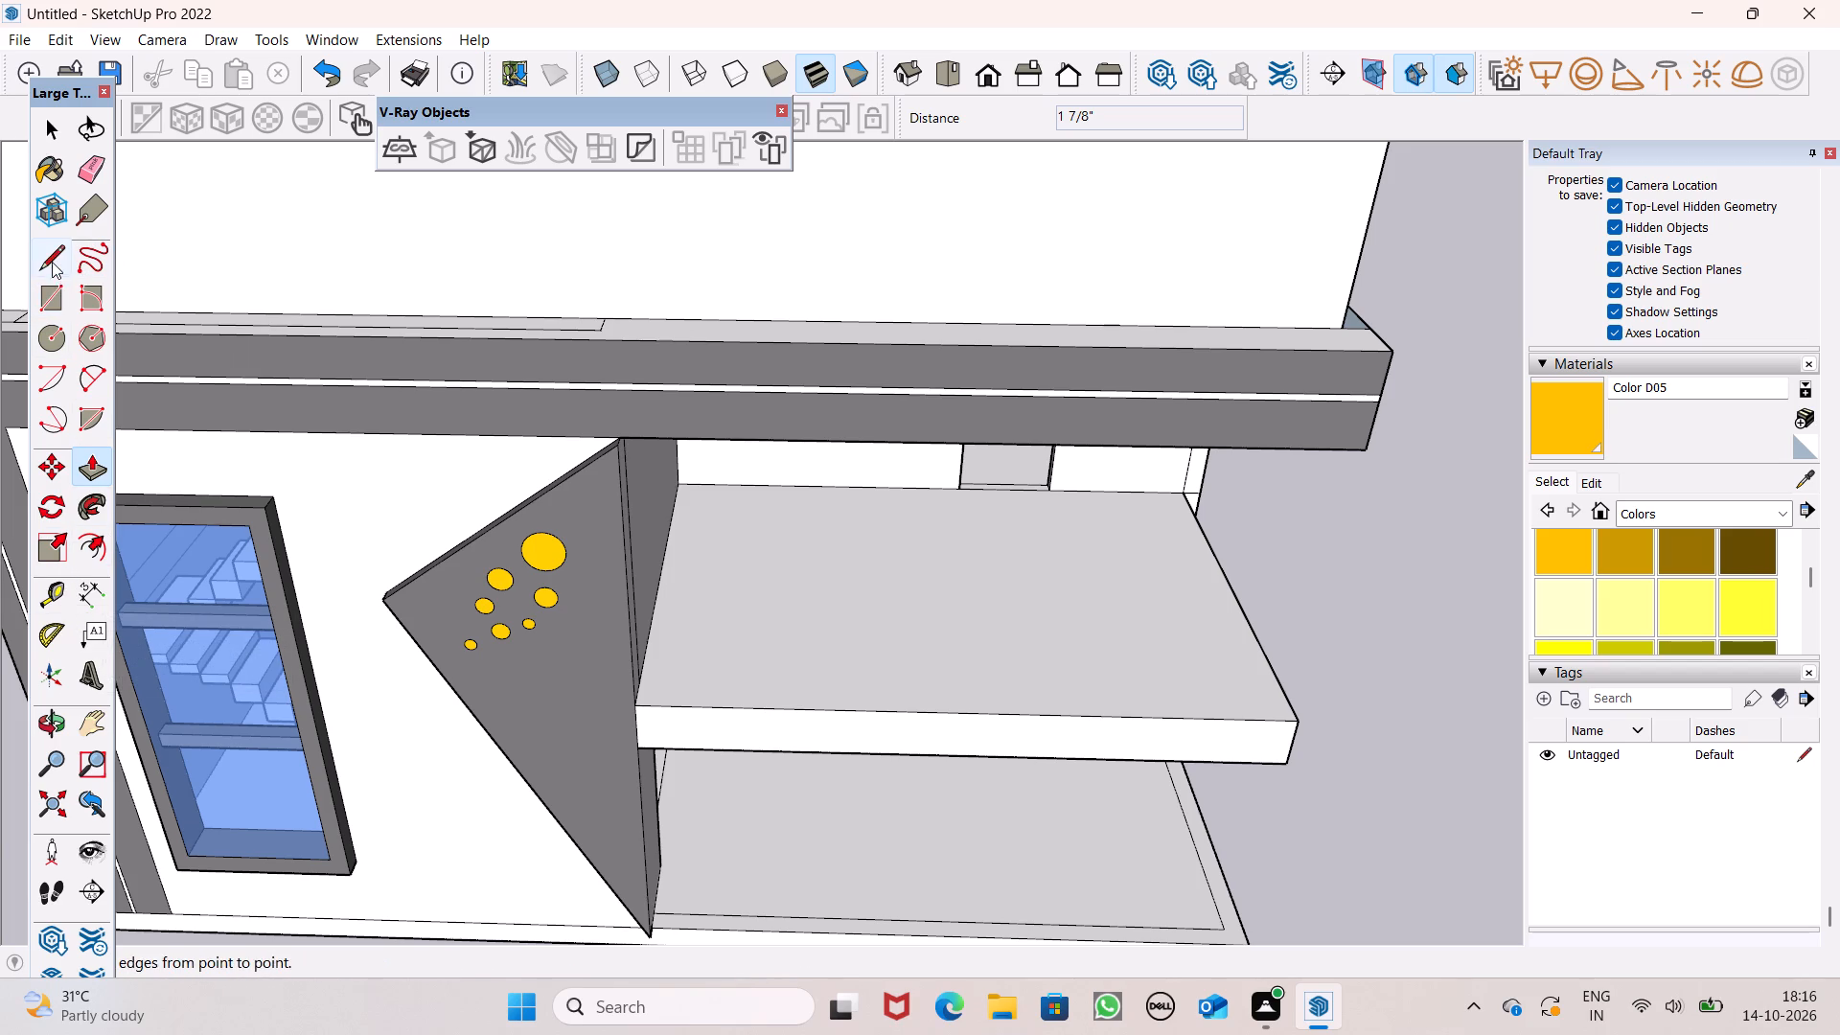
scroll(614, 517, "down", 5)
middle_click_drag(658, 594, 708, 737)
scroll(820, 673, "up", 4)
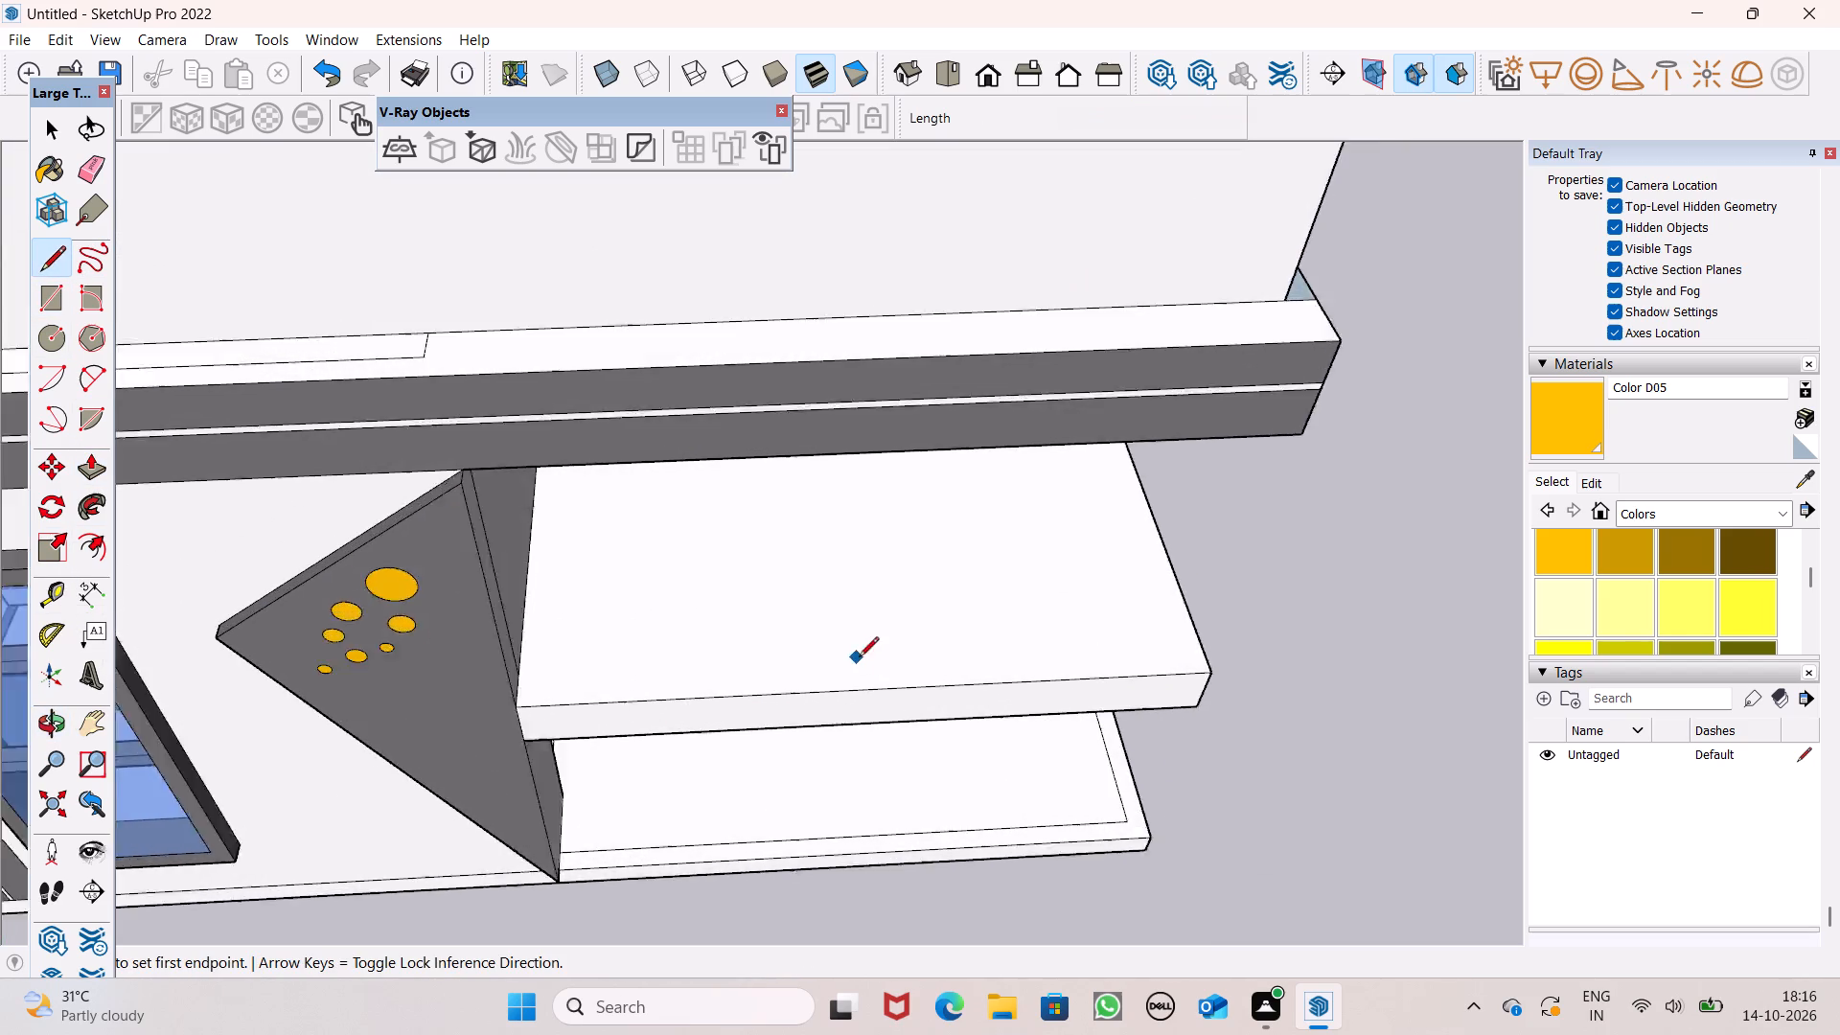
scroll(859, 658, "up", 8)
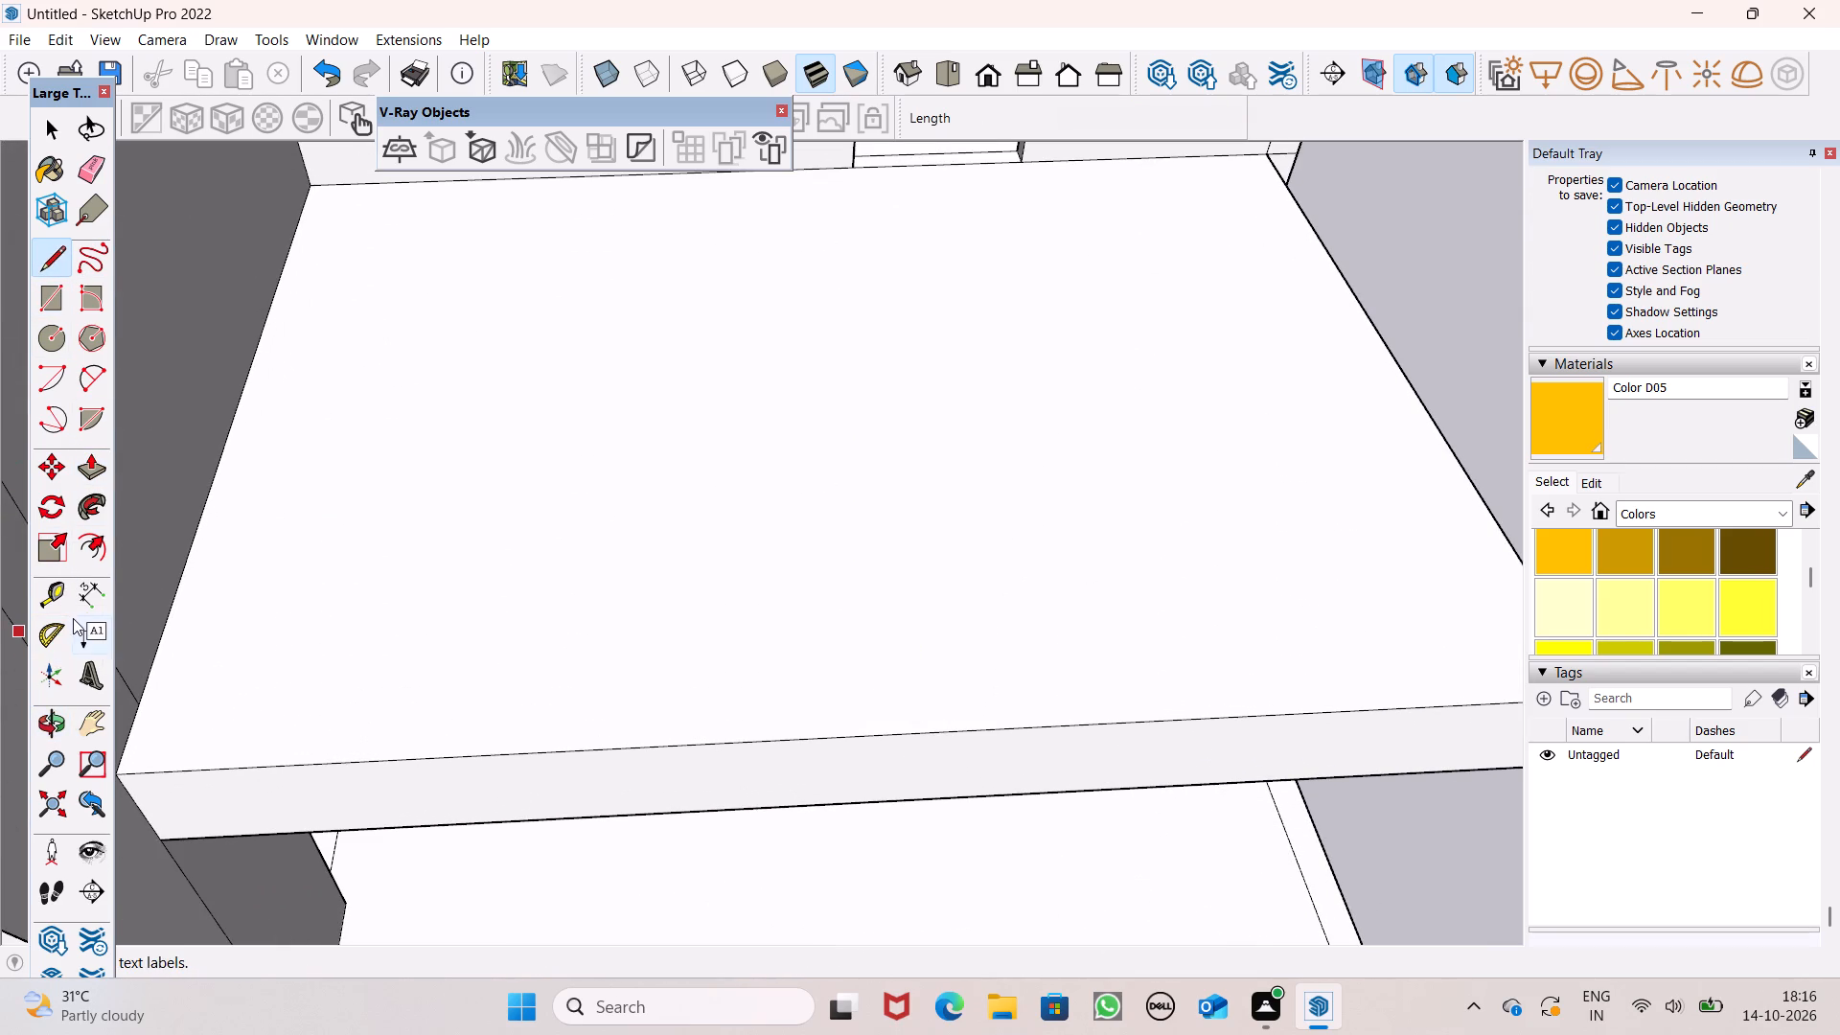
left_click(34, 603)
left_click(538, 758)
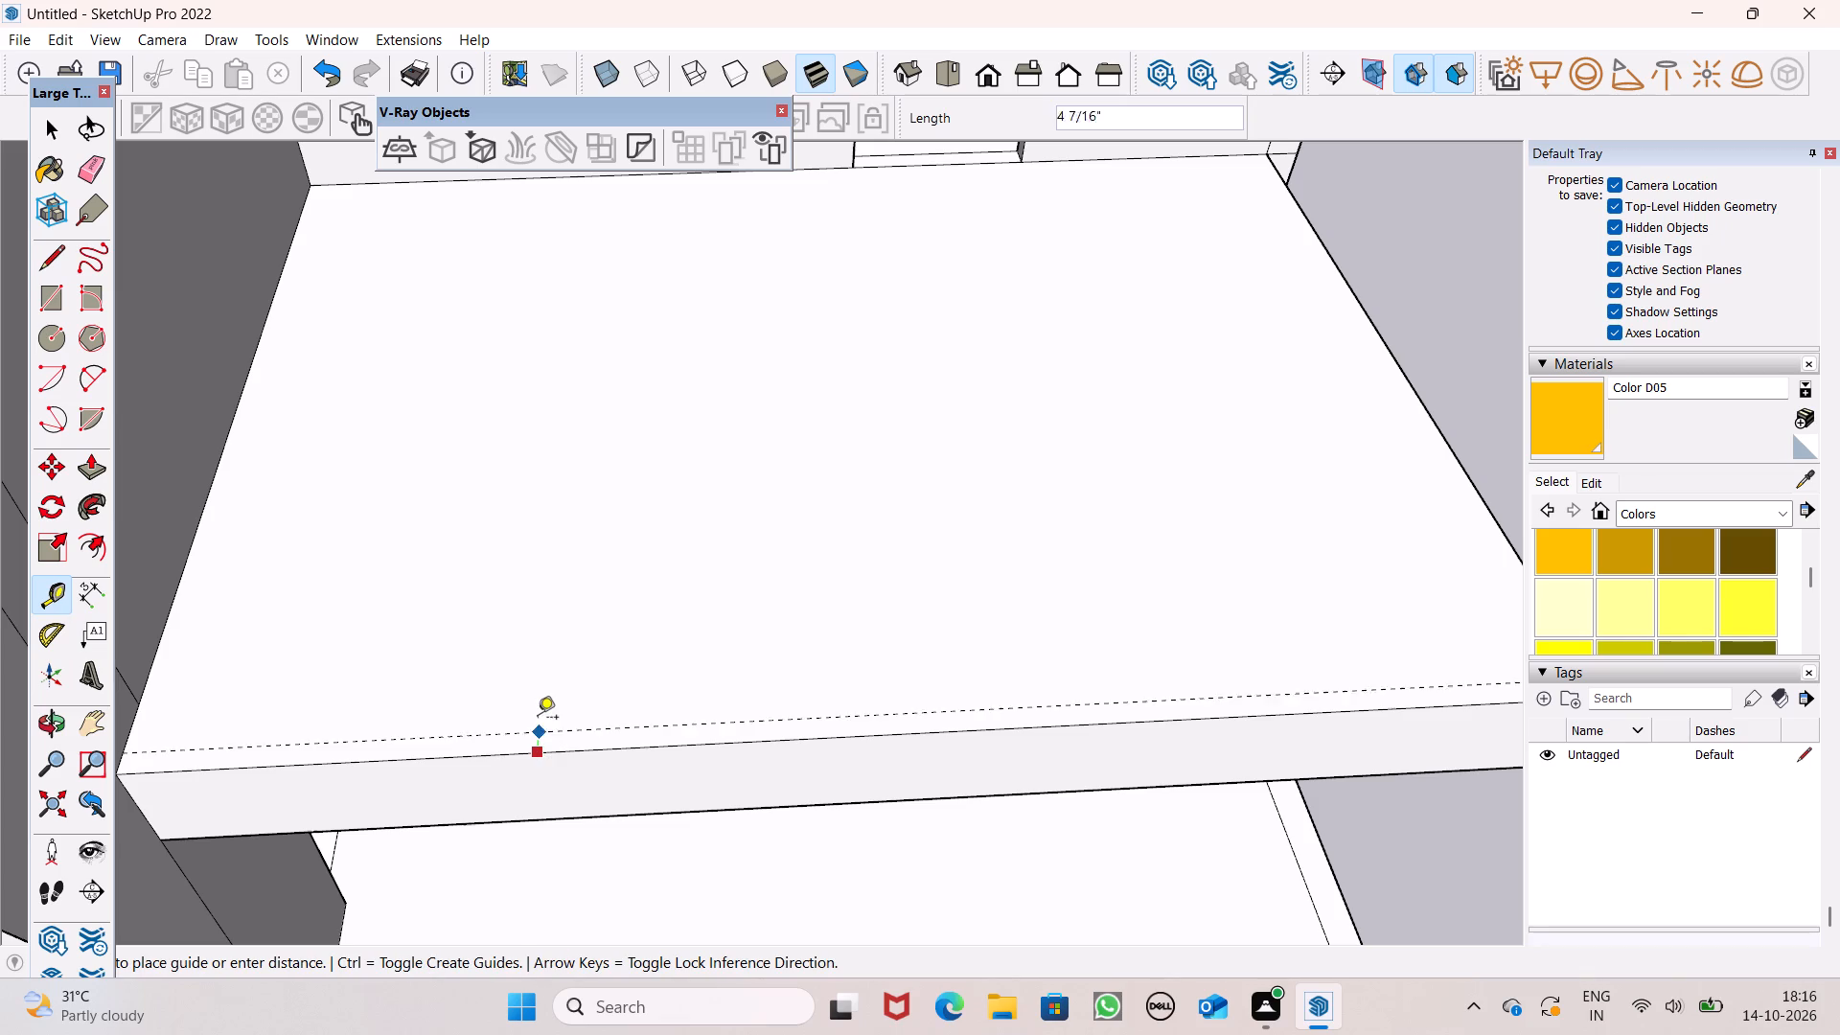
left_click(533, 726)
left_click(511, 725)
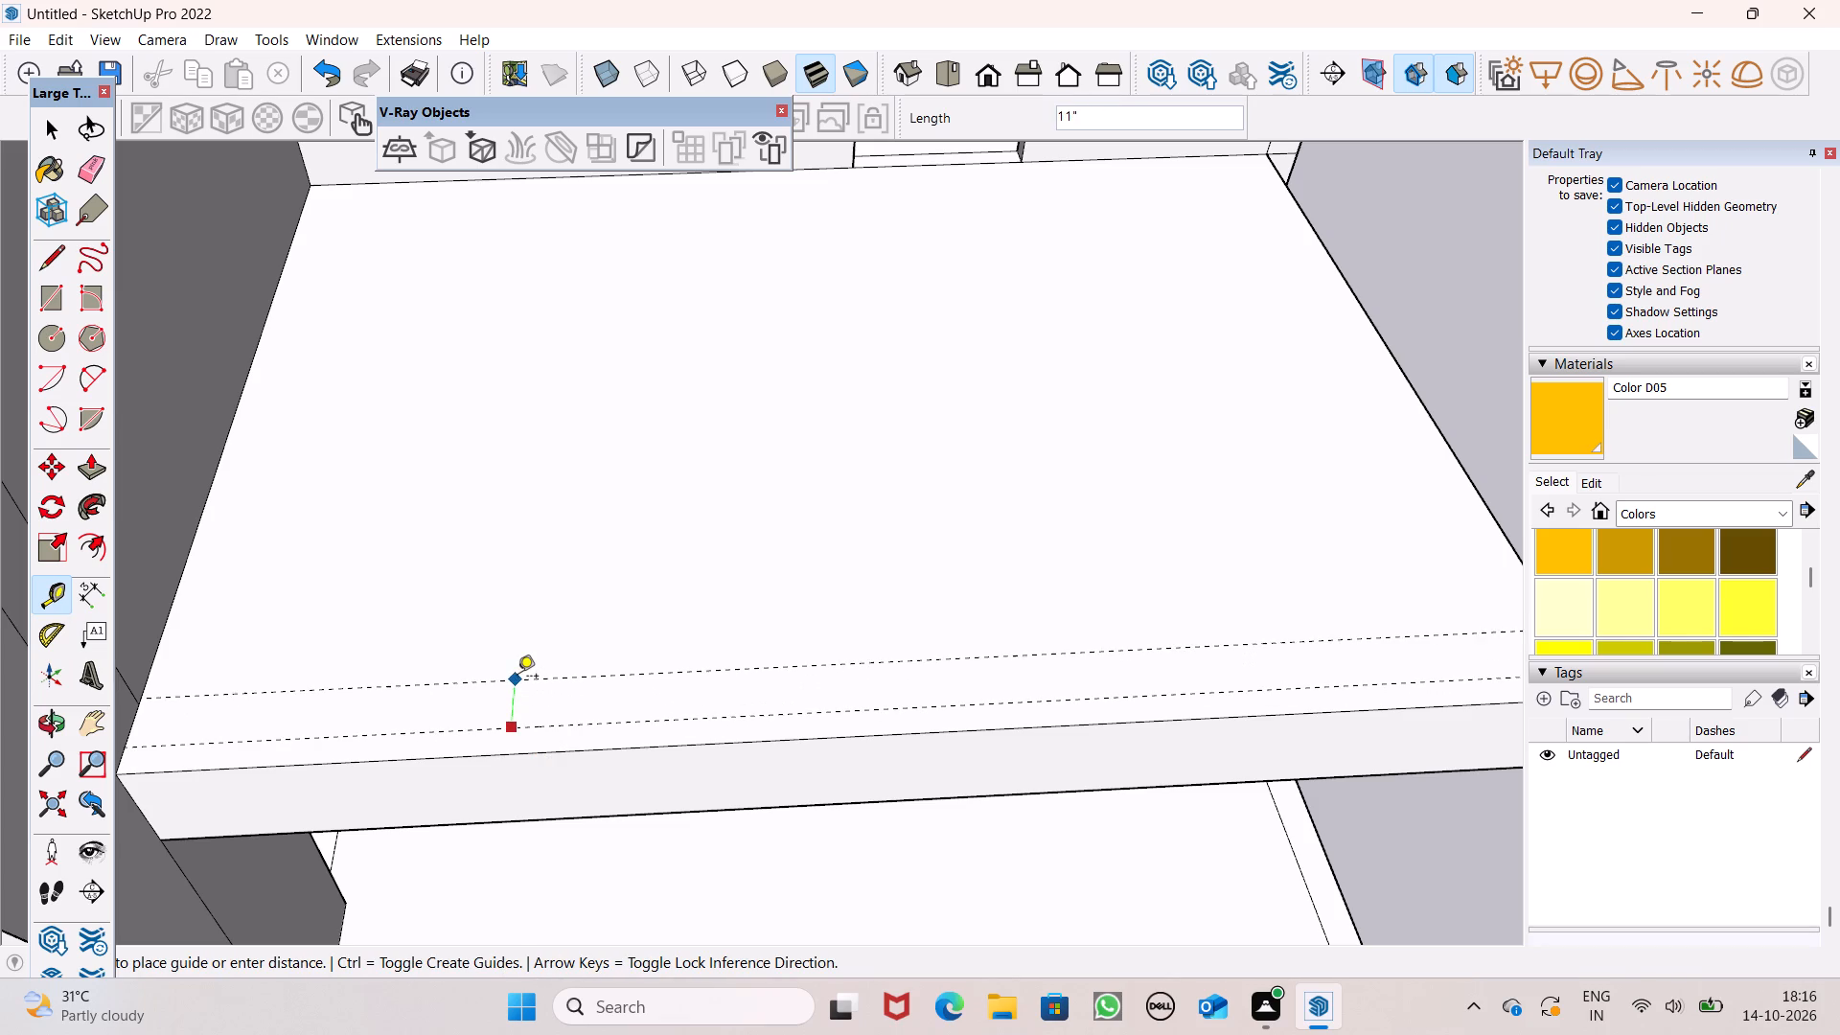
left_click(504, 699)
Draw a 6 7/16" by 22' 5 15/16" rectangle between the two guides on the upper porch slab's top face.
scroll(541, 562, "down", 1)
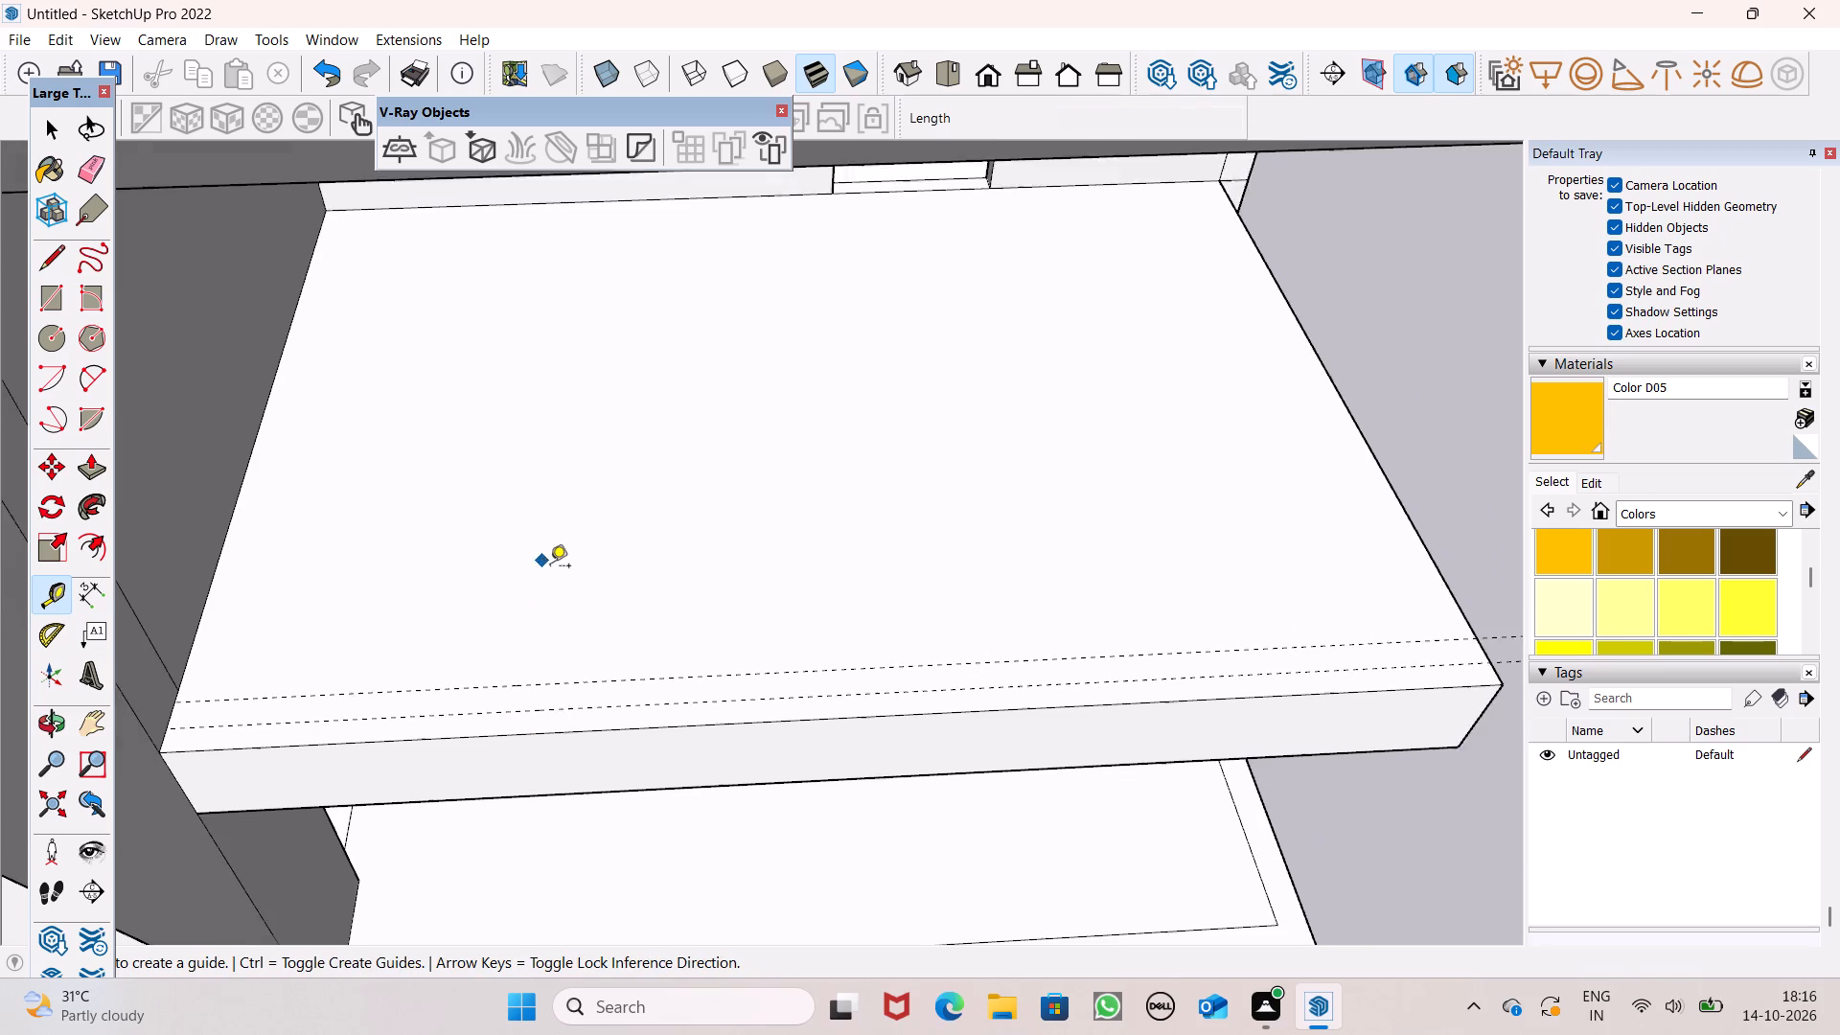
scroll(550, 567, "down", 1)
middle_click_drag(629, 649, 566, 678)
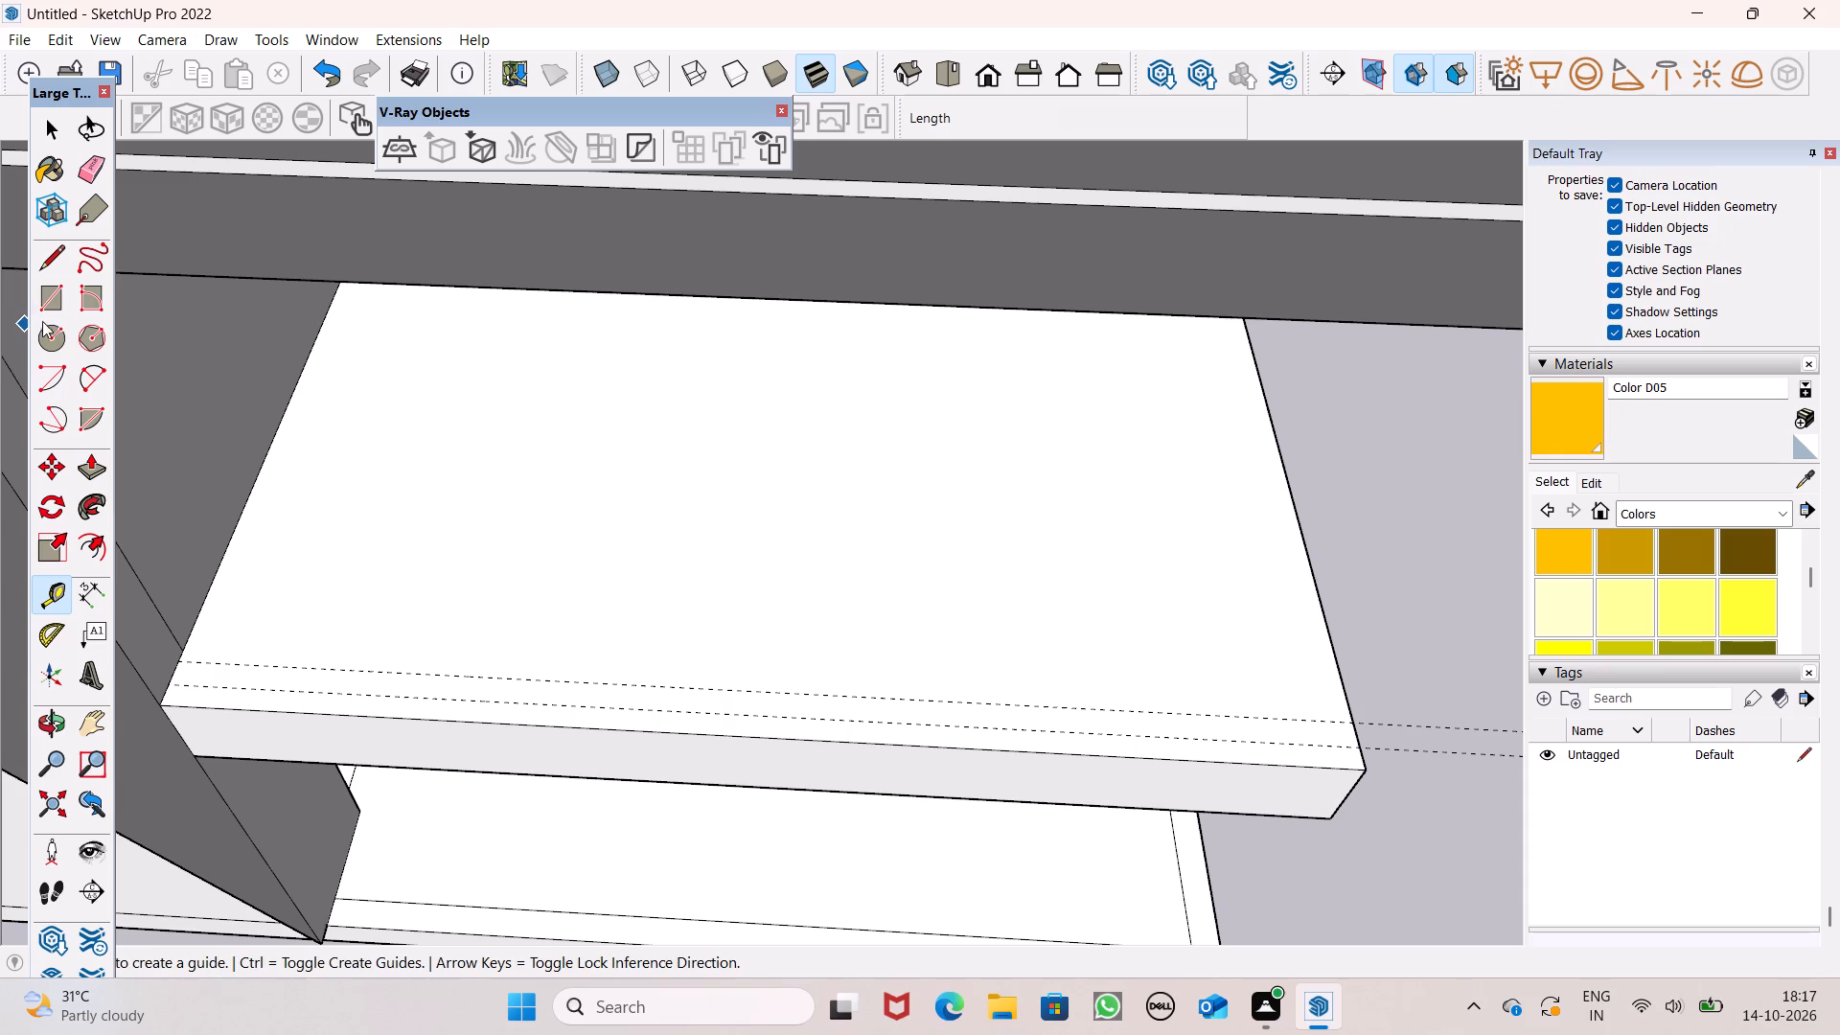
left_click(53, 301)
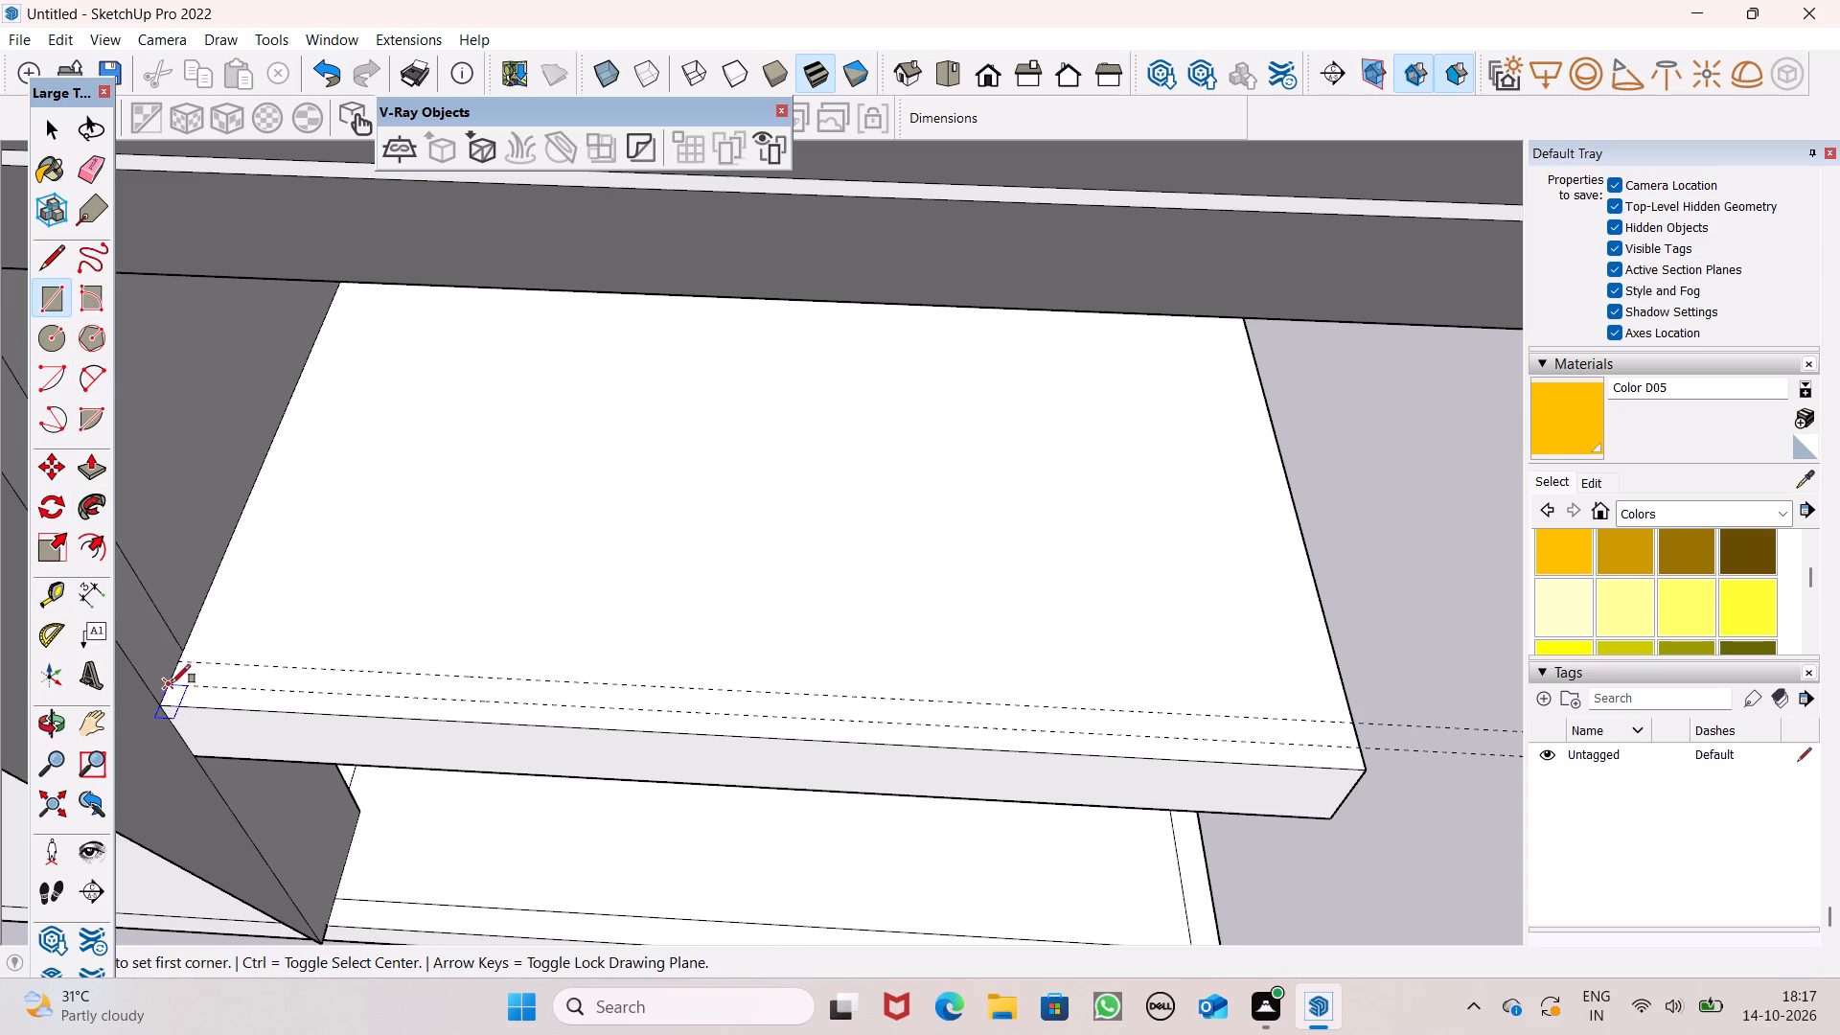
left_click_drag(172, 683, 237, 674)
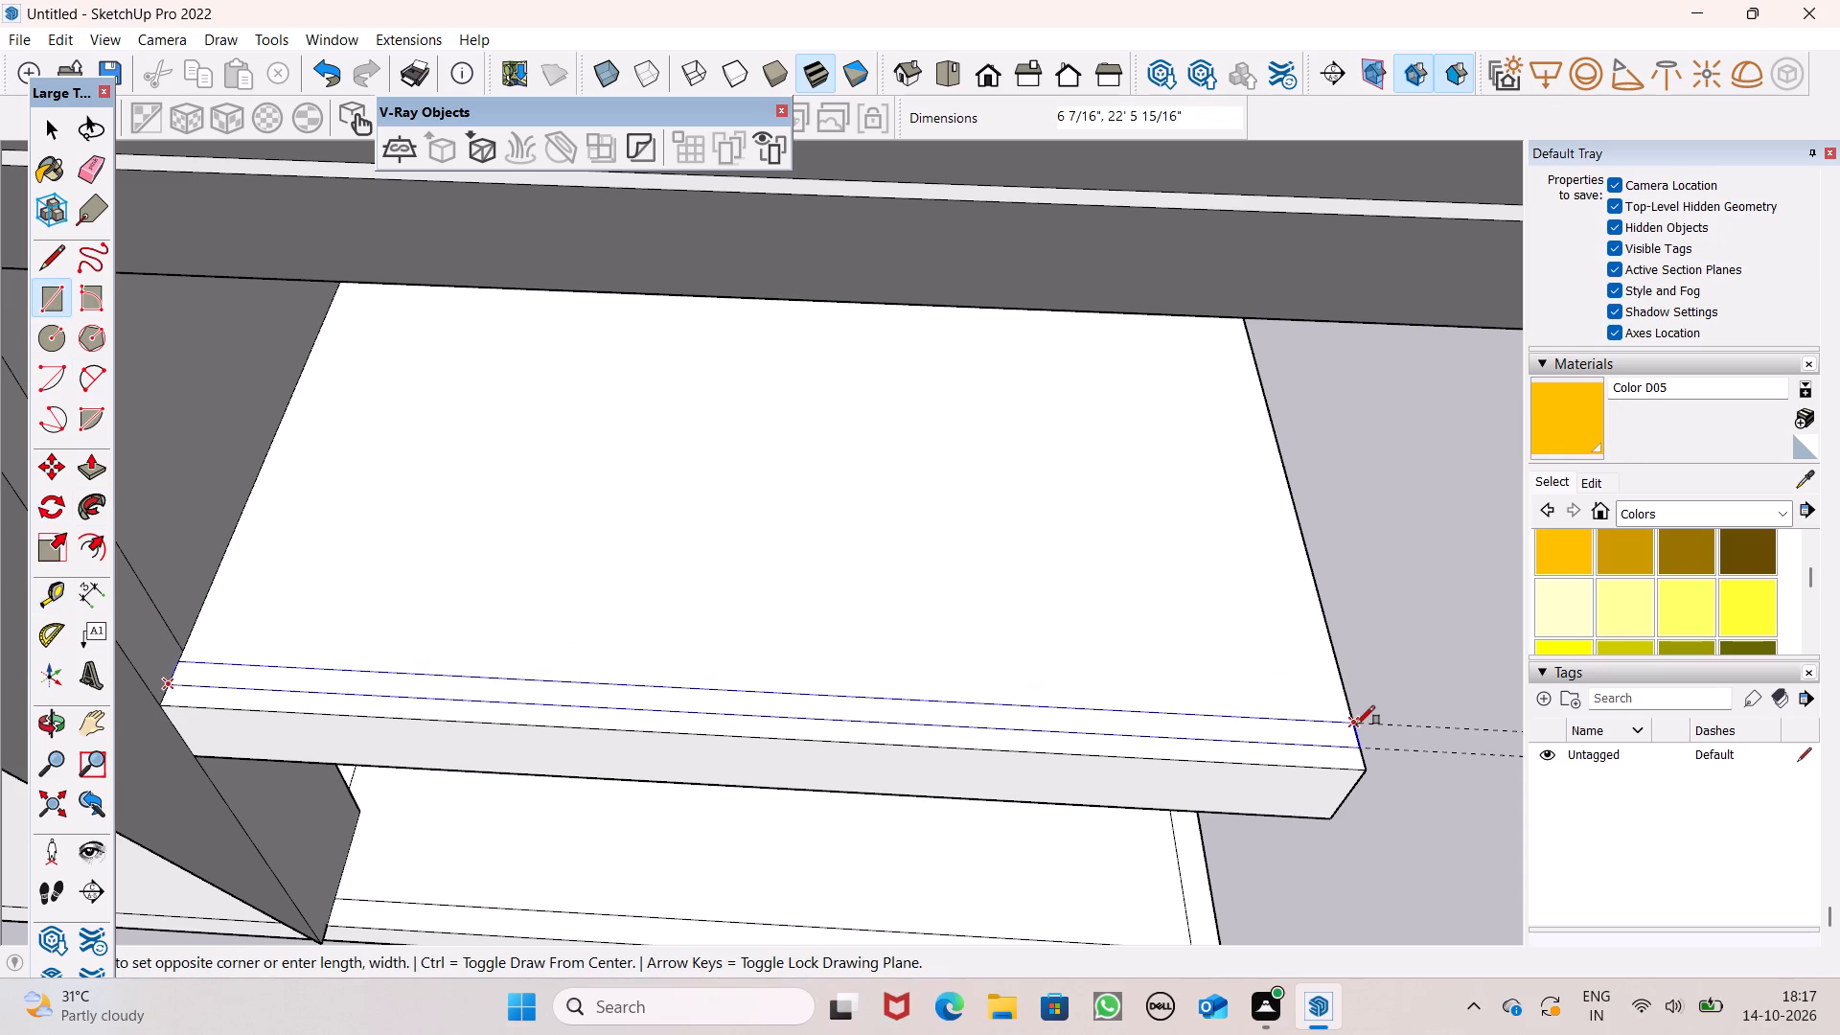
left_click(1356, 724)
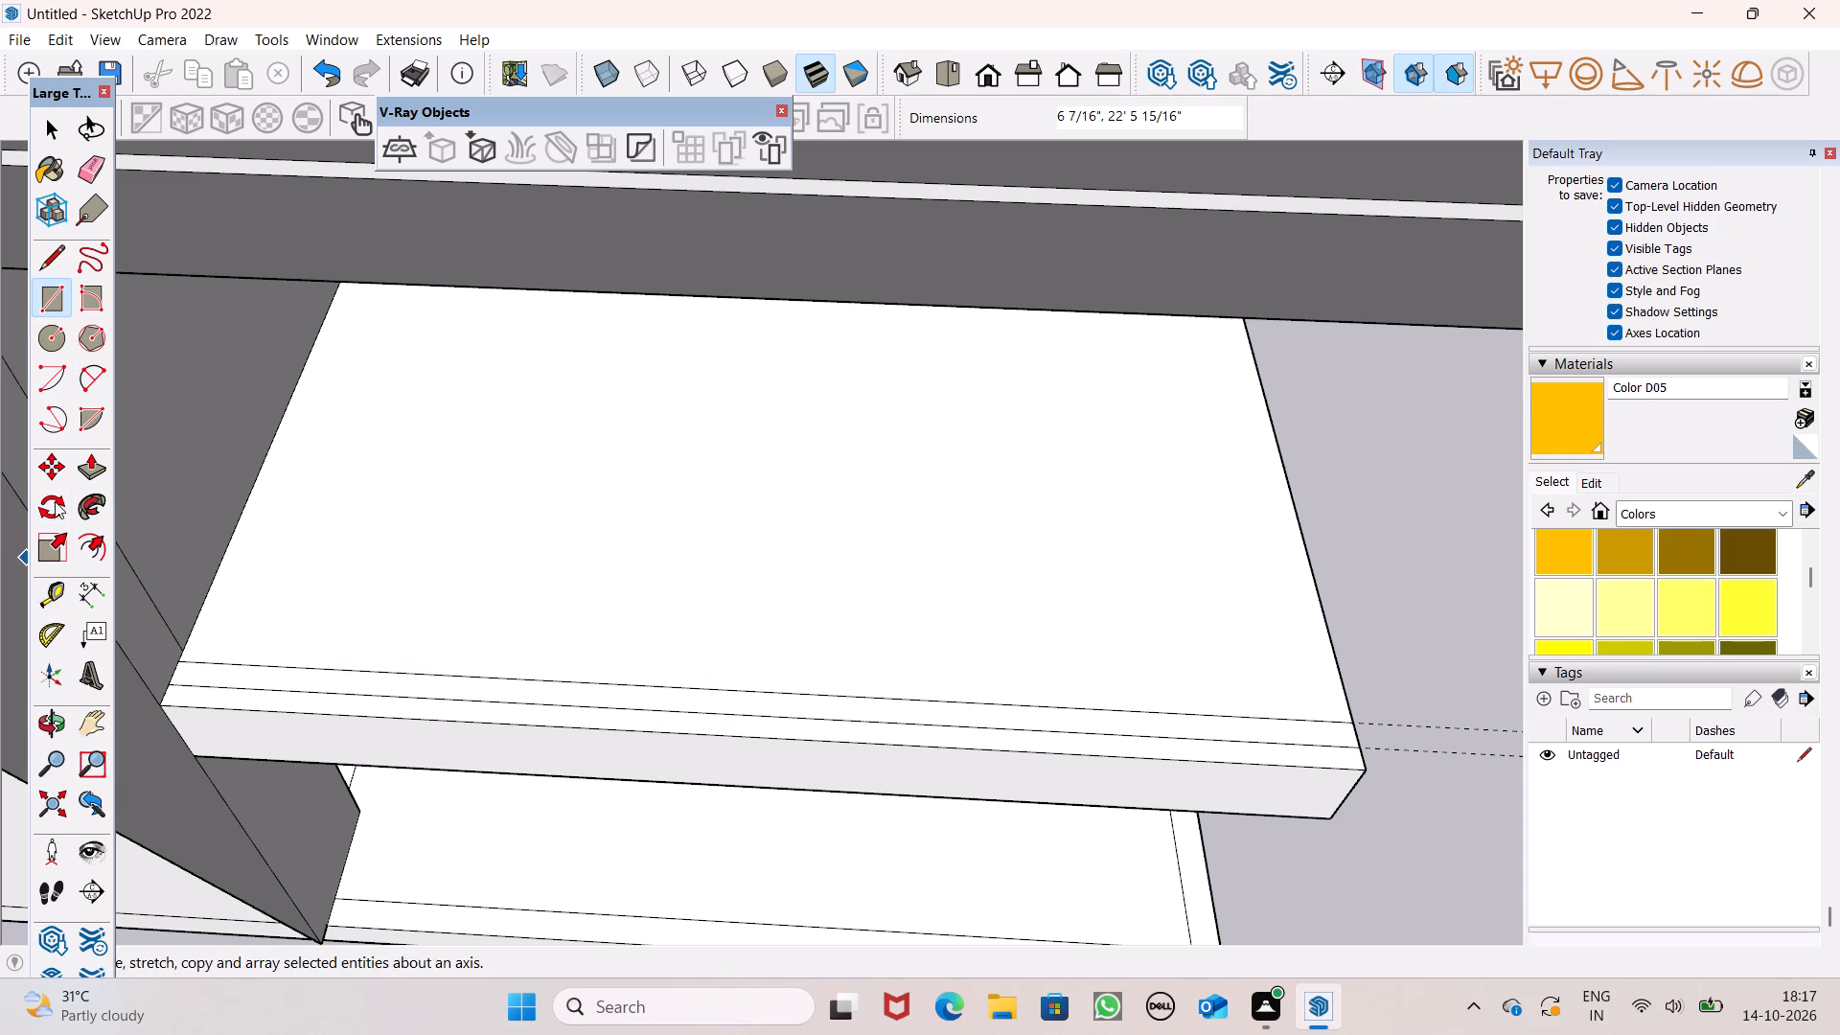
Push/Pull the strip between the guides up about 1' 2 7/8" to form the upper porch's front parapet.
left_click(80, 464)
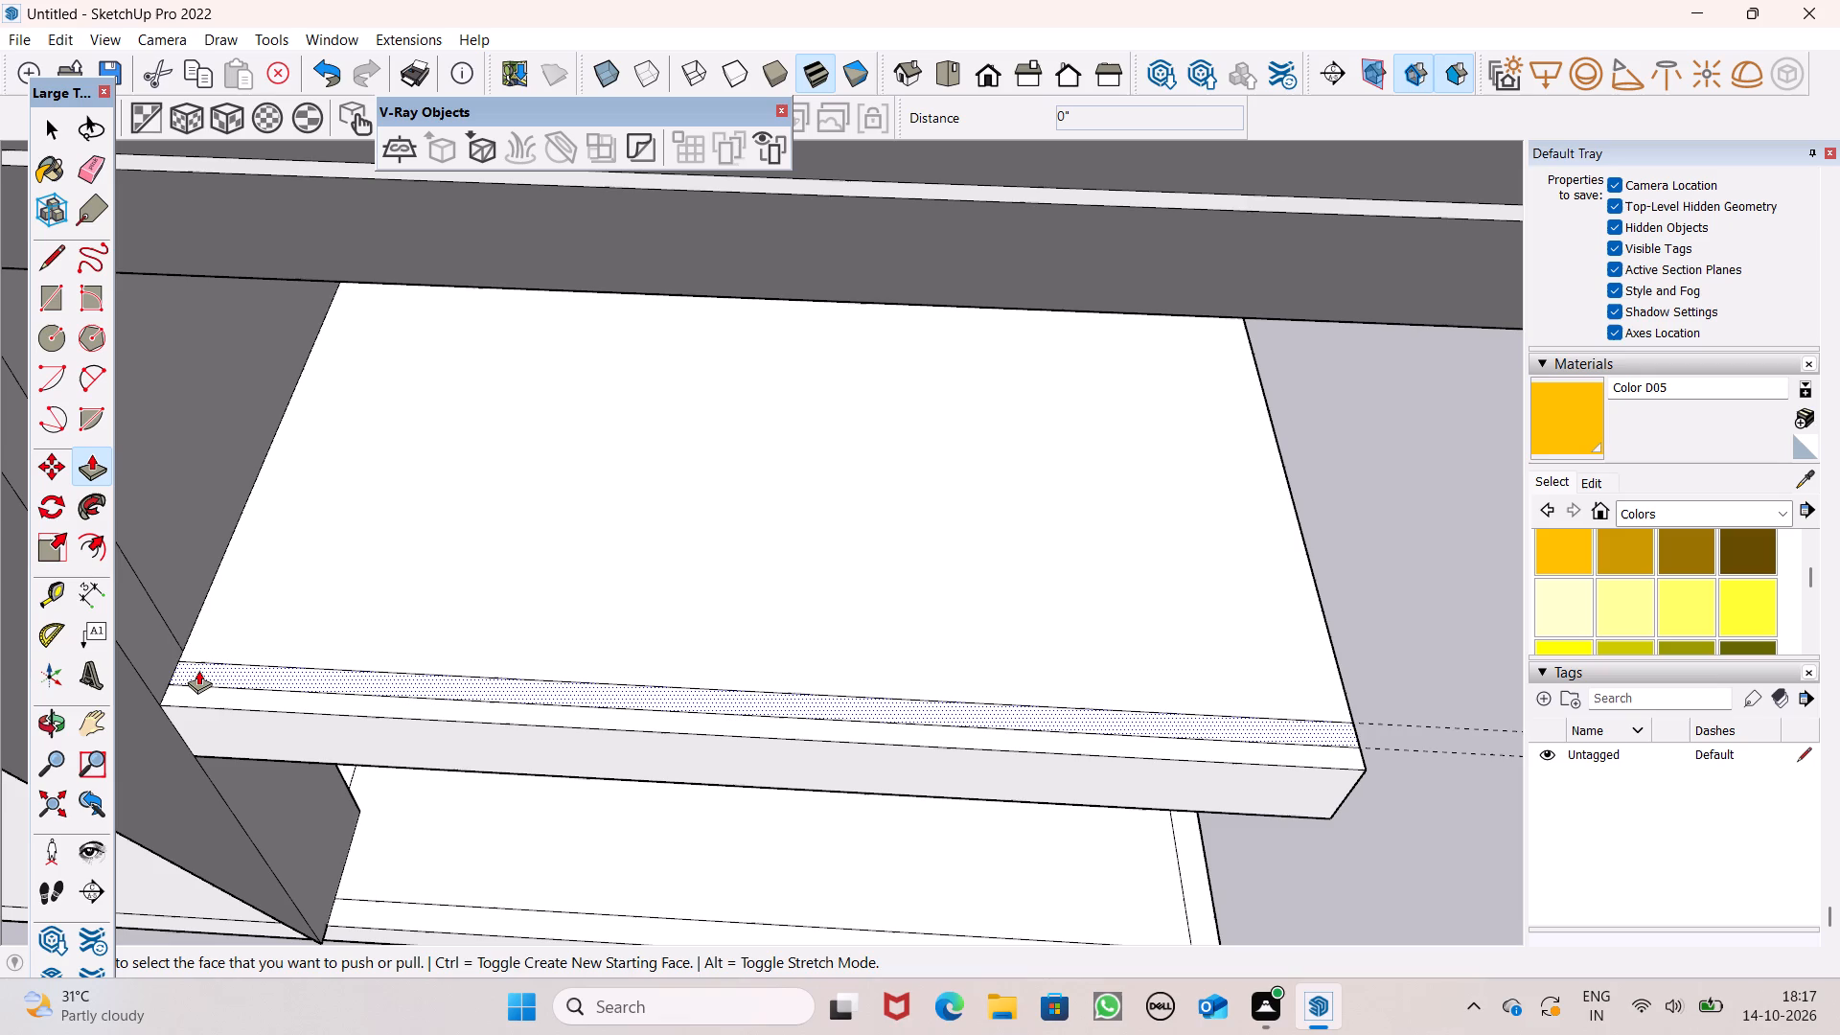
left_click_drag(198, 670, 221, 618)
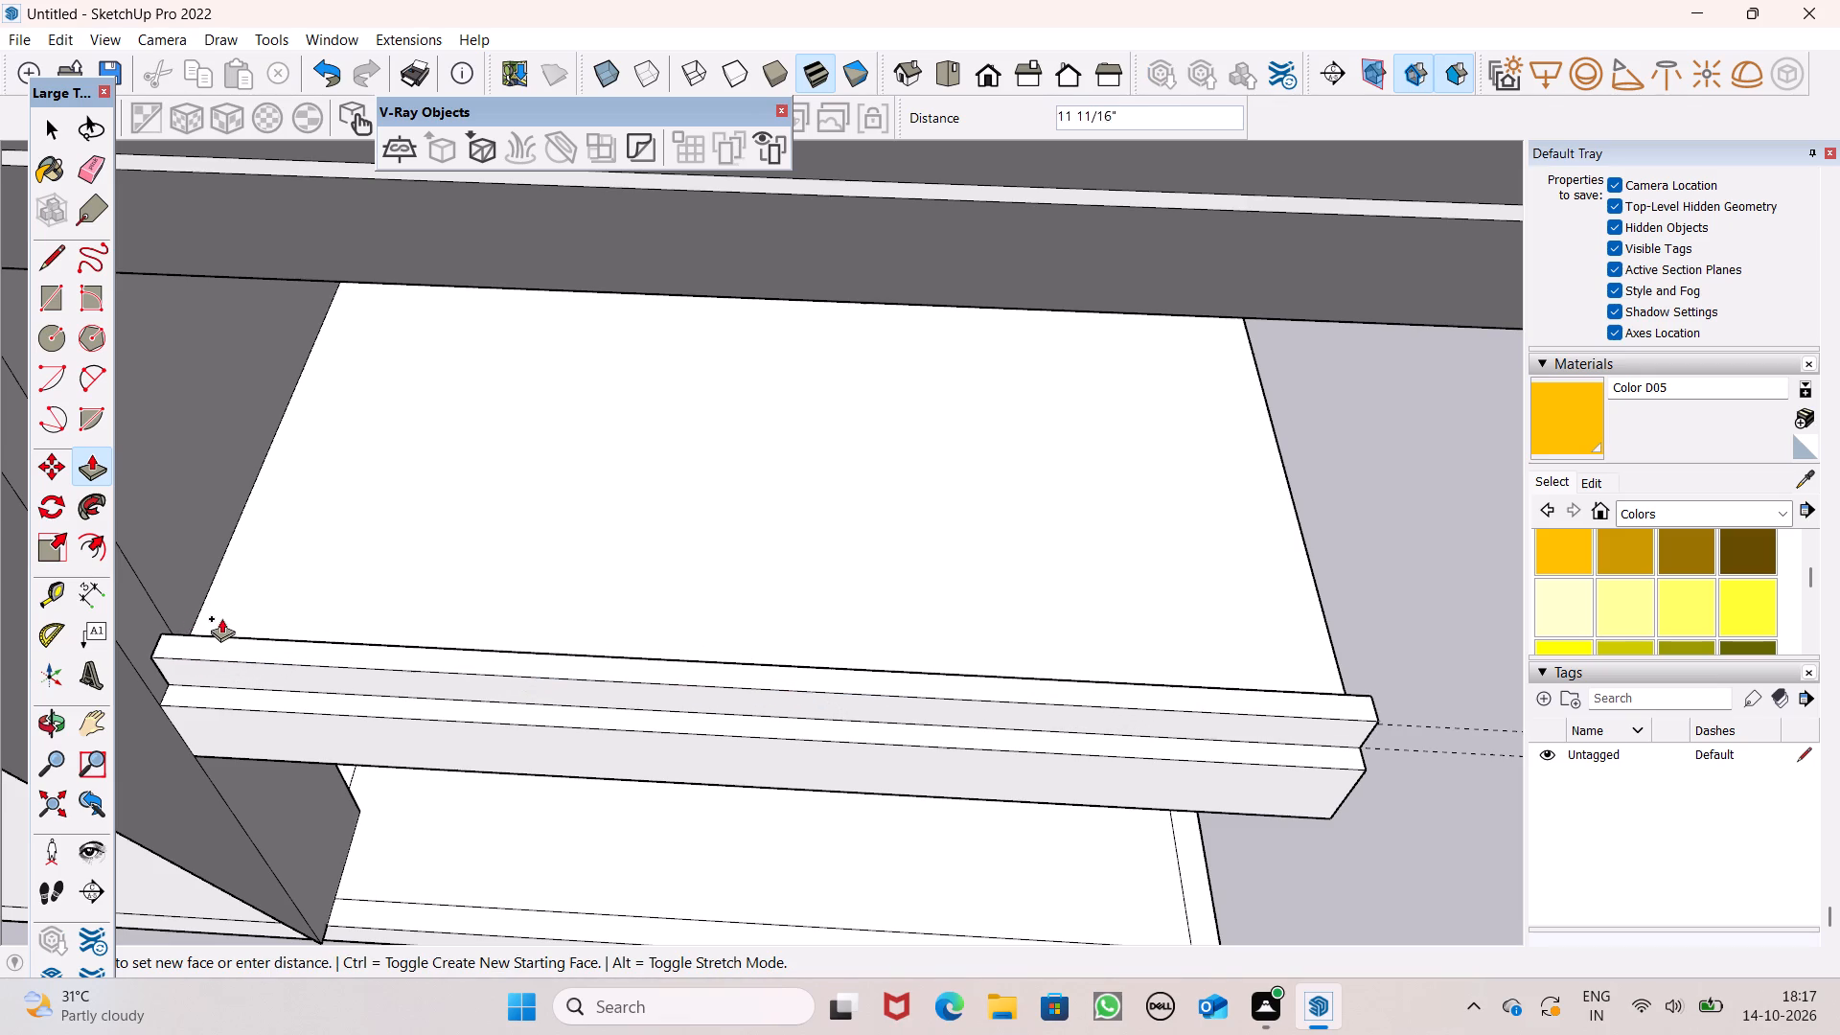
left_click_drag(221, 618, 218, 612)
Push/Pull the front parapet's outer end face inward about 4 7/16" from the slab's side edge.
scroll(502, 548, "down", 4)
middle_click_drag(524, 627, 402, 458)
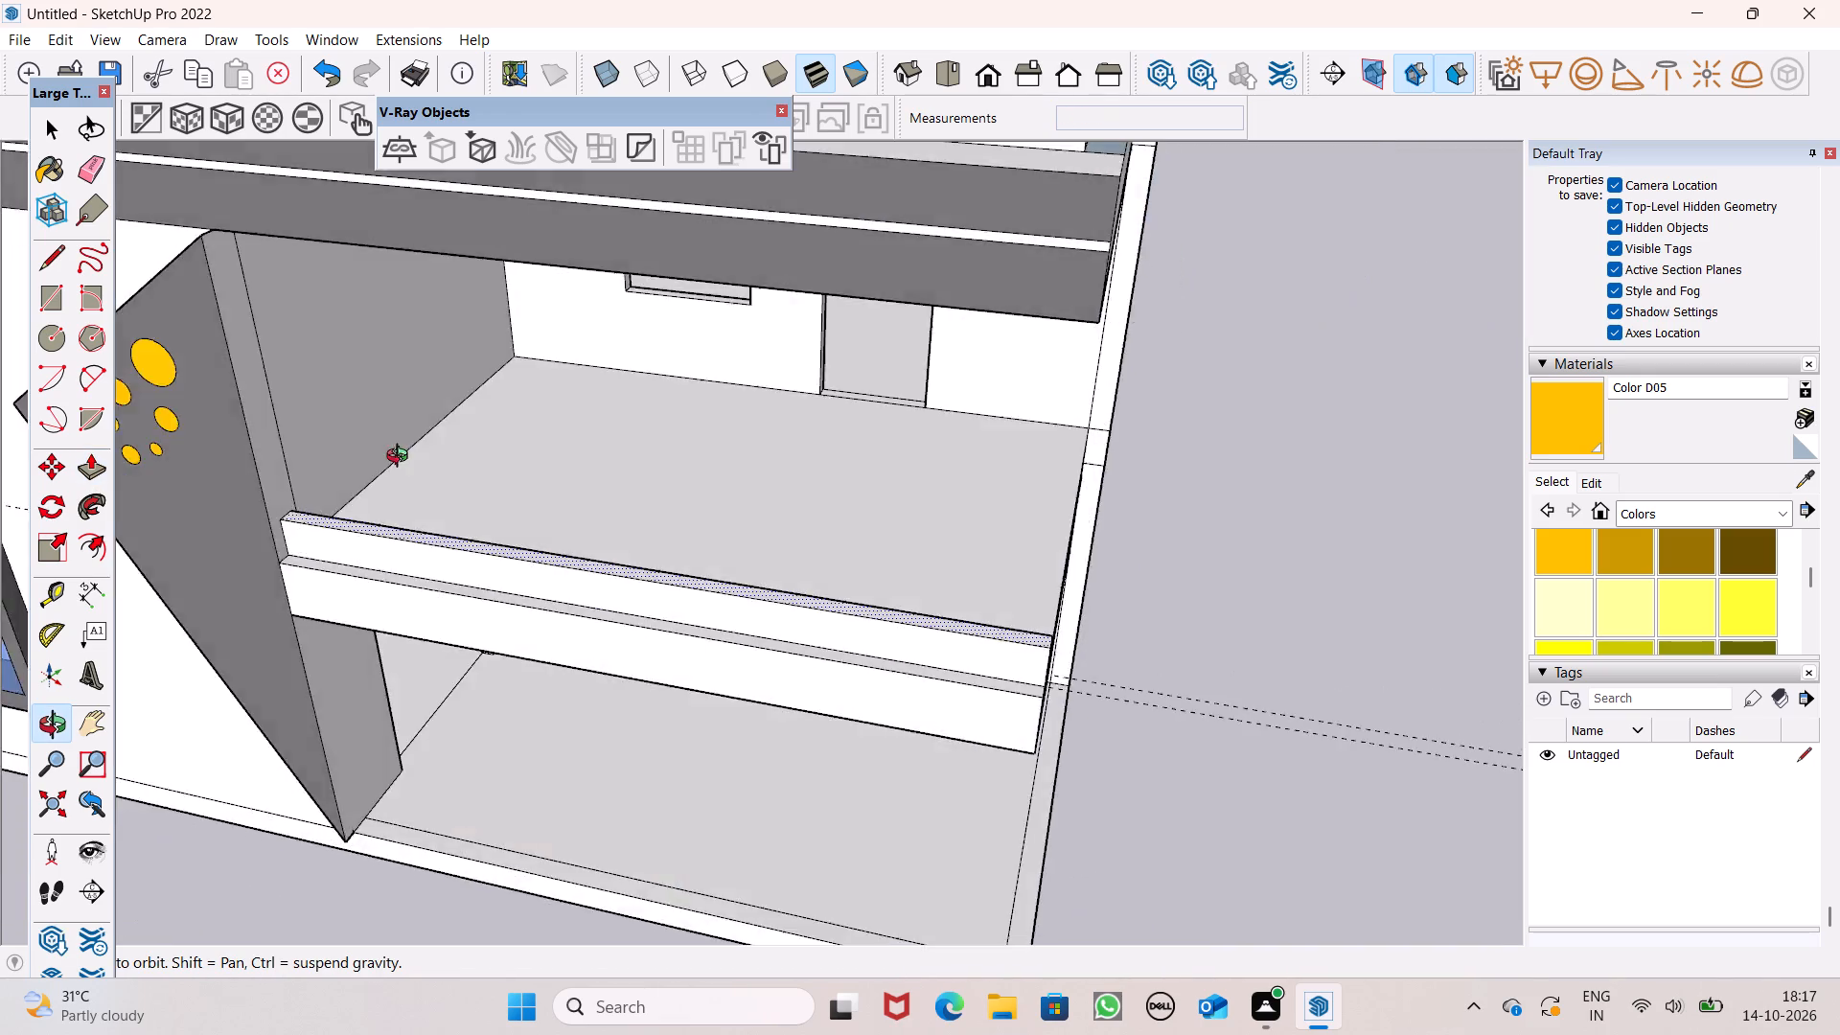
middle_click_drag(402, 458, 0, 419)
scroll(840, 713, "up", 6)
scroll(873, 716, "down", 1)
middle_click_drag(871, 721, 497, 747)
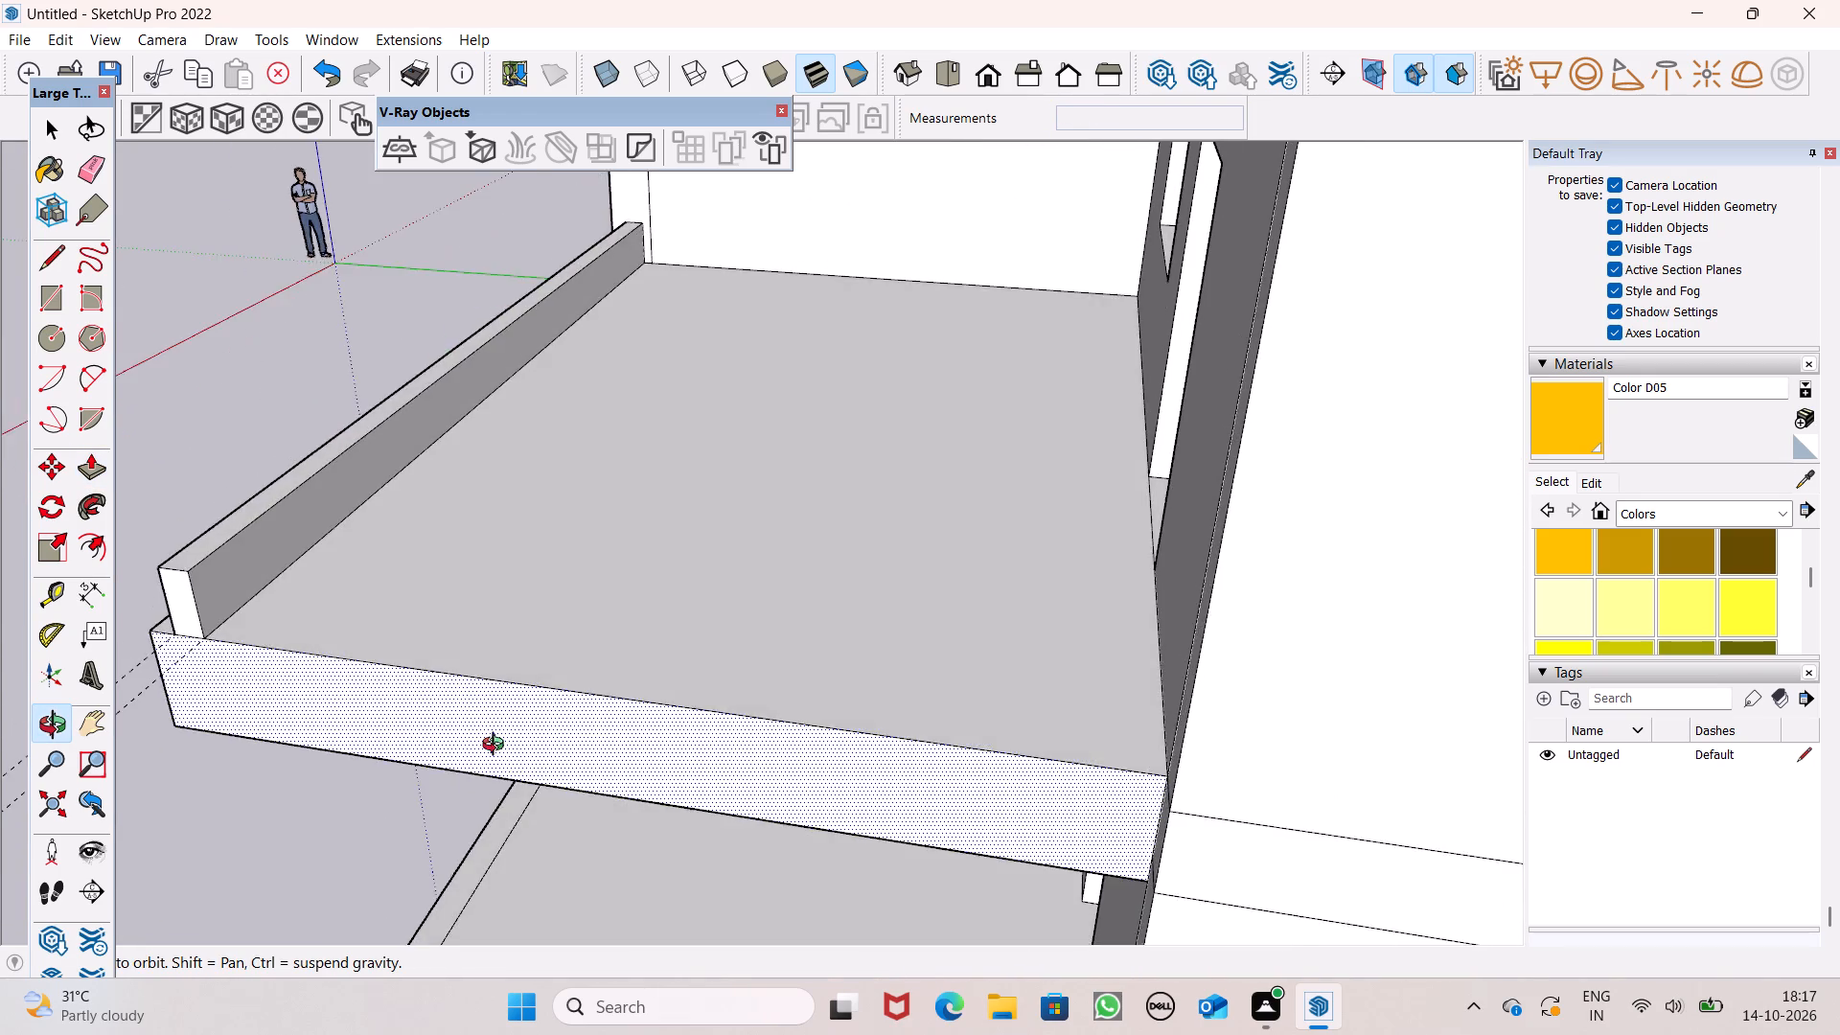
middle_click_drag(497, 747, 613, 806)
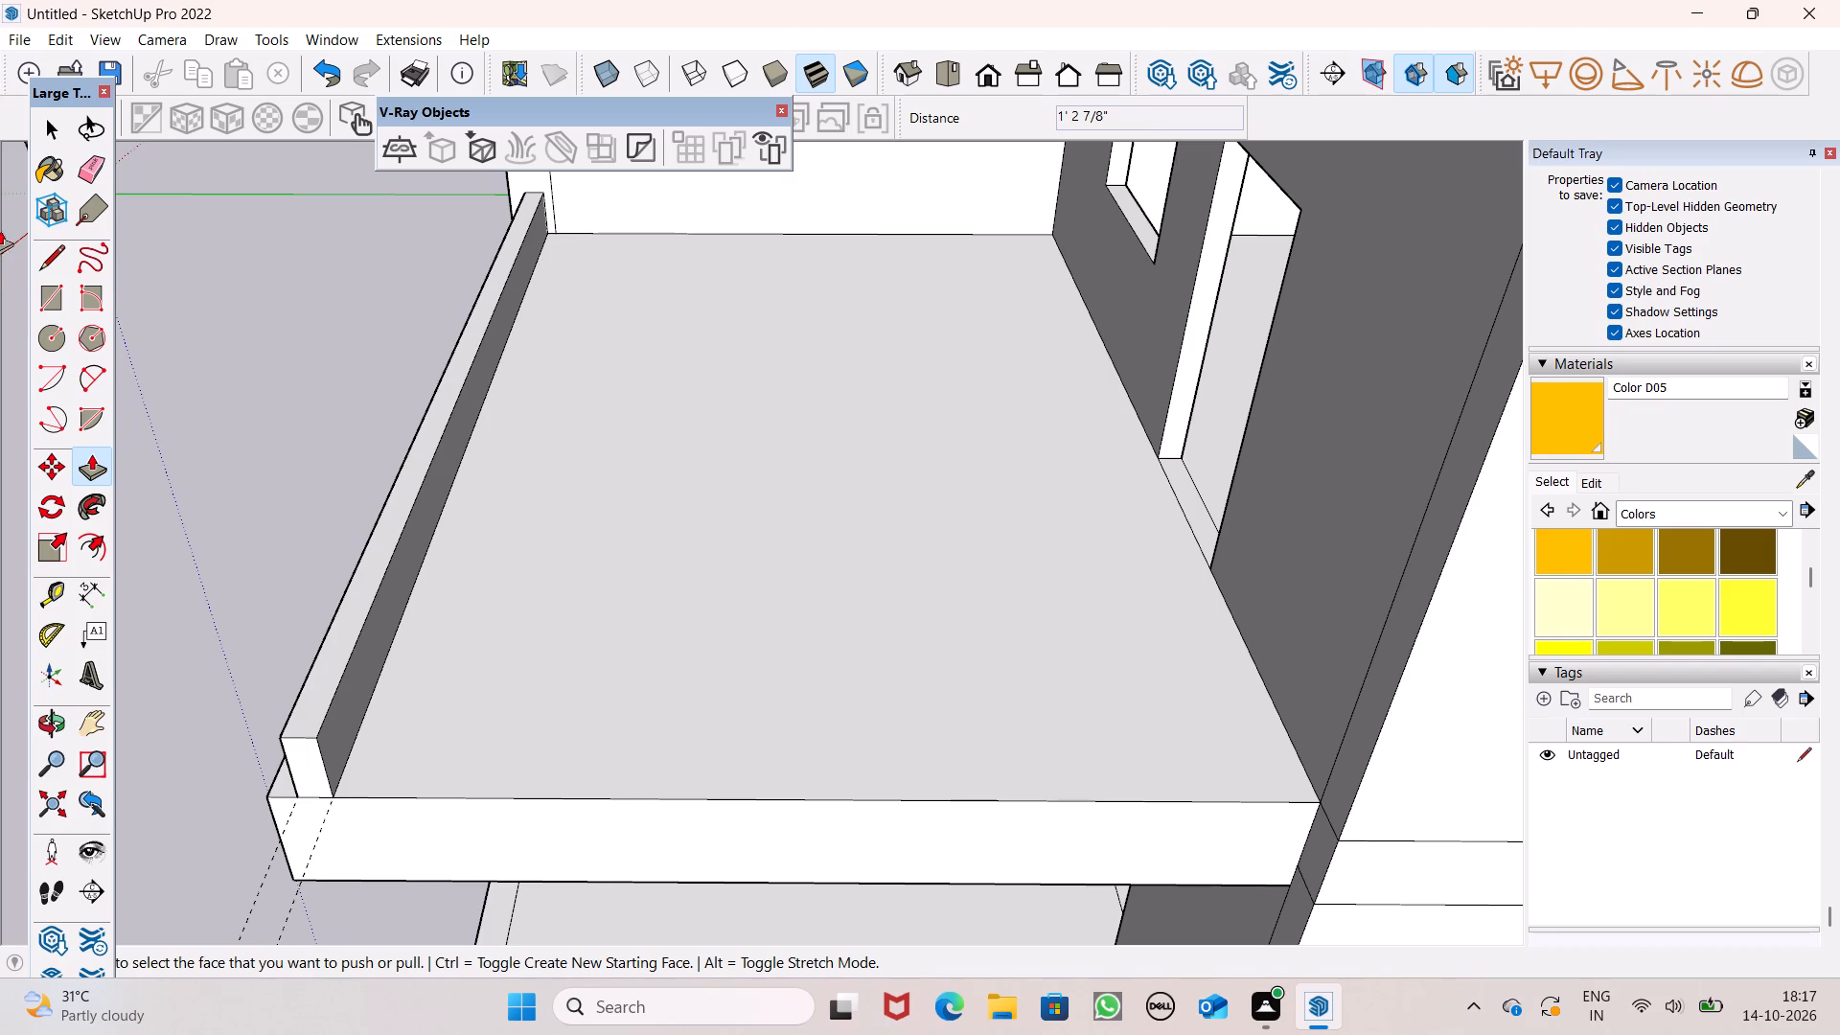
left_click(57, 301)
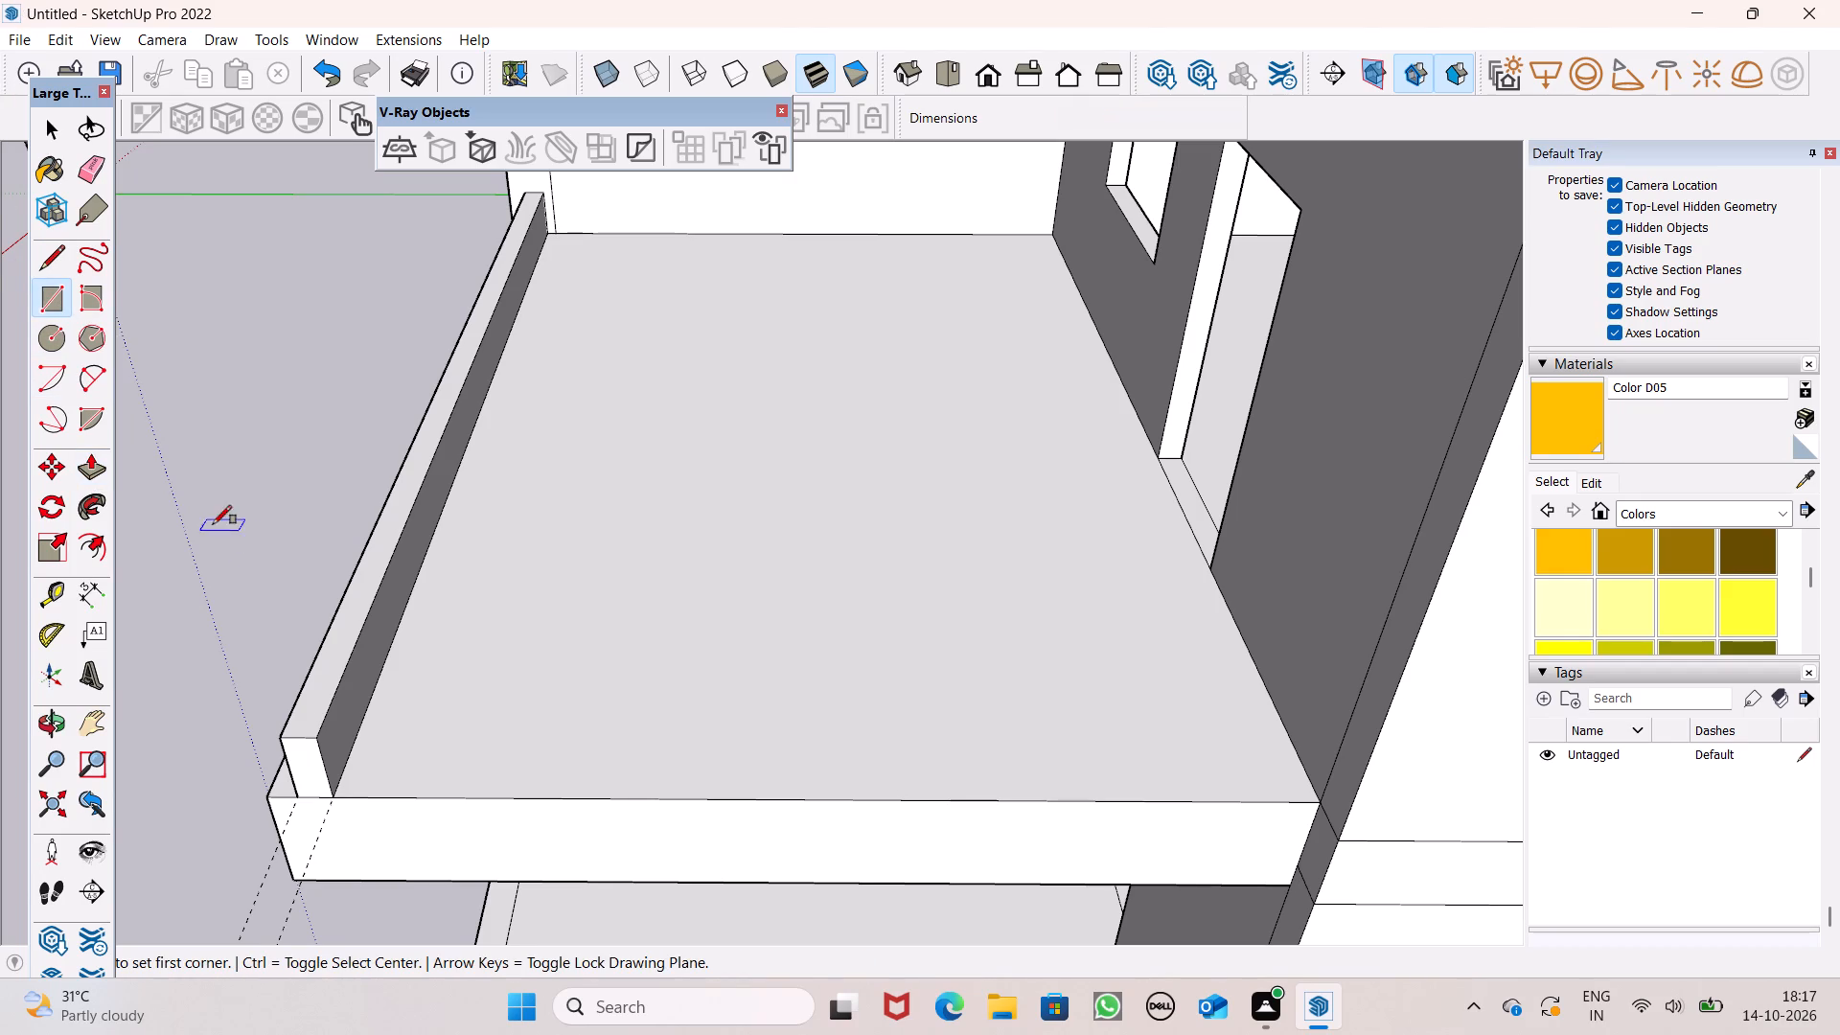
scroll(370, 642, "up", 5)
scroll(391, 758, "down", 6)
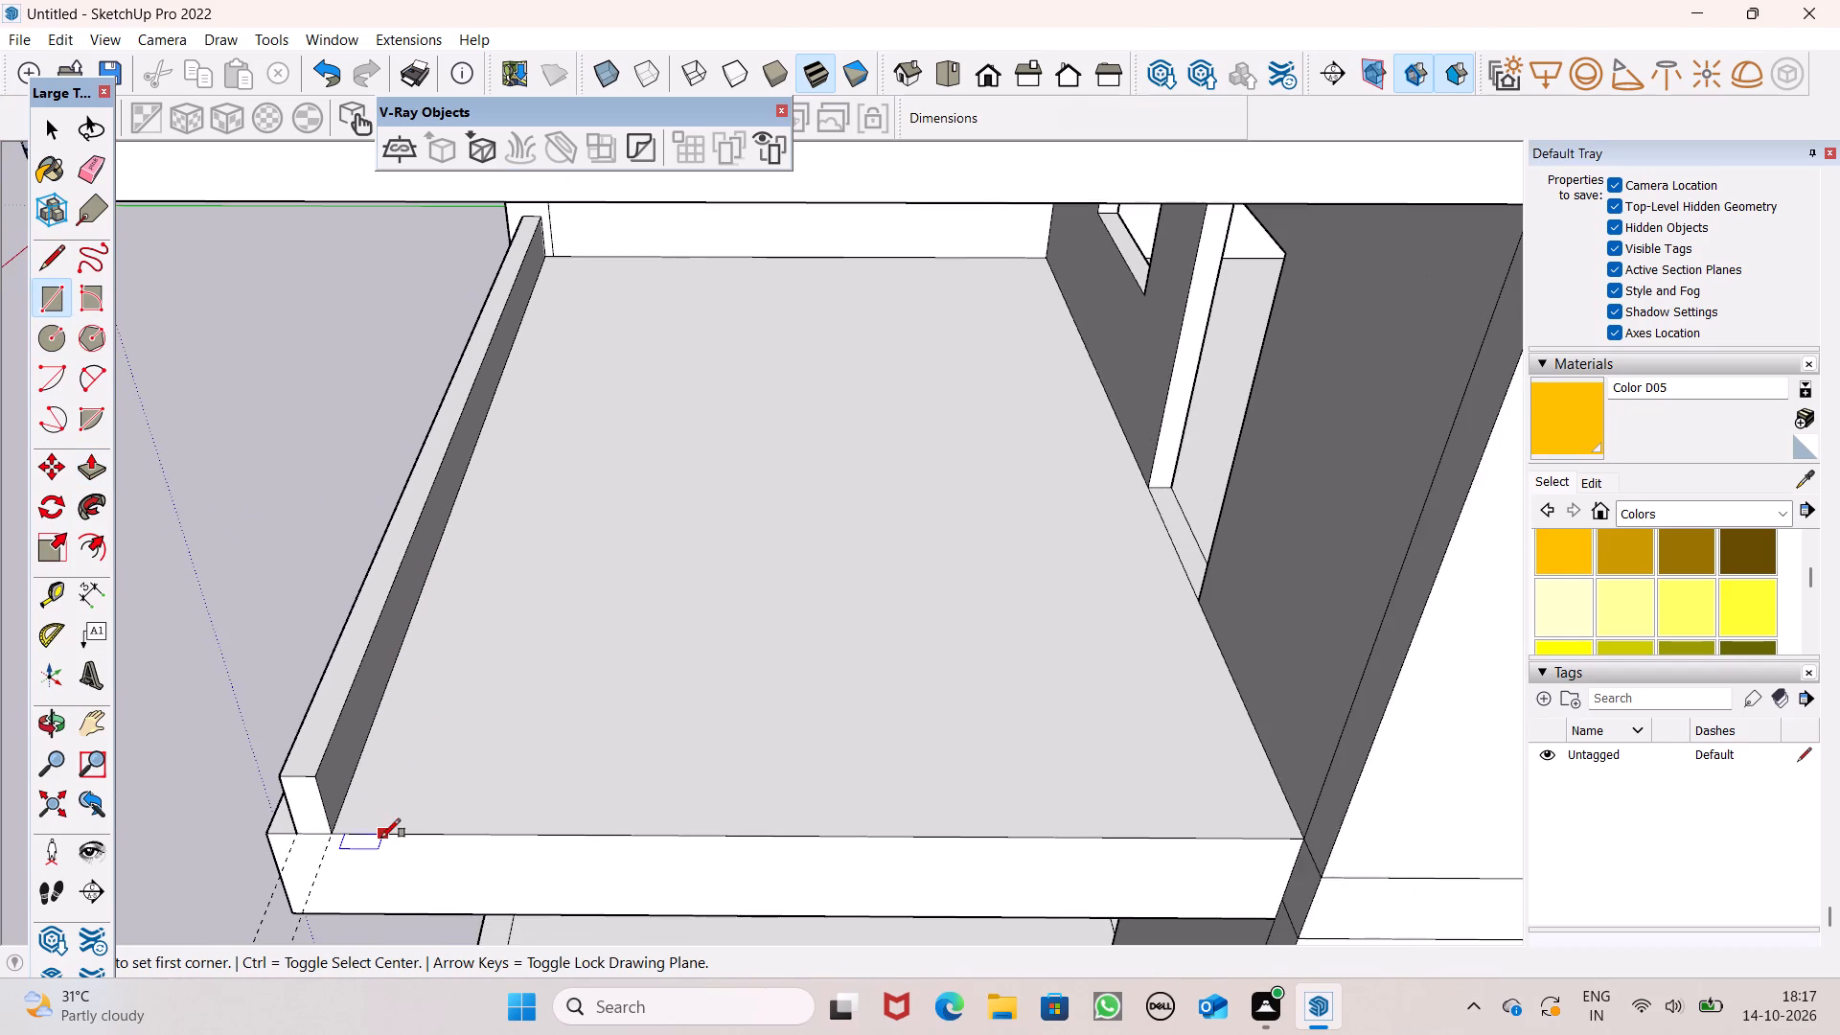
middle_click_drag(381, 840, 384, 893)
middle_click_drag(384, 893, 363, 868)
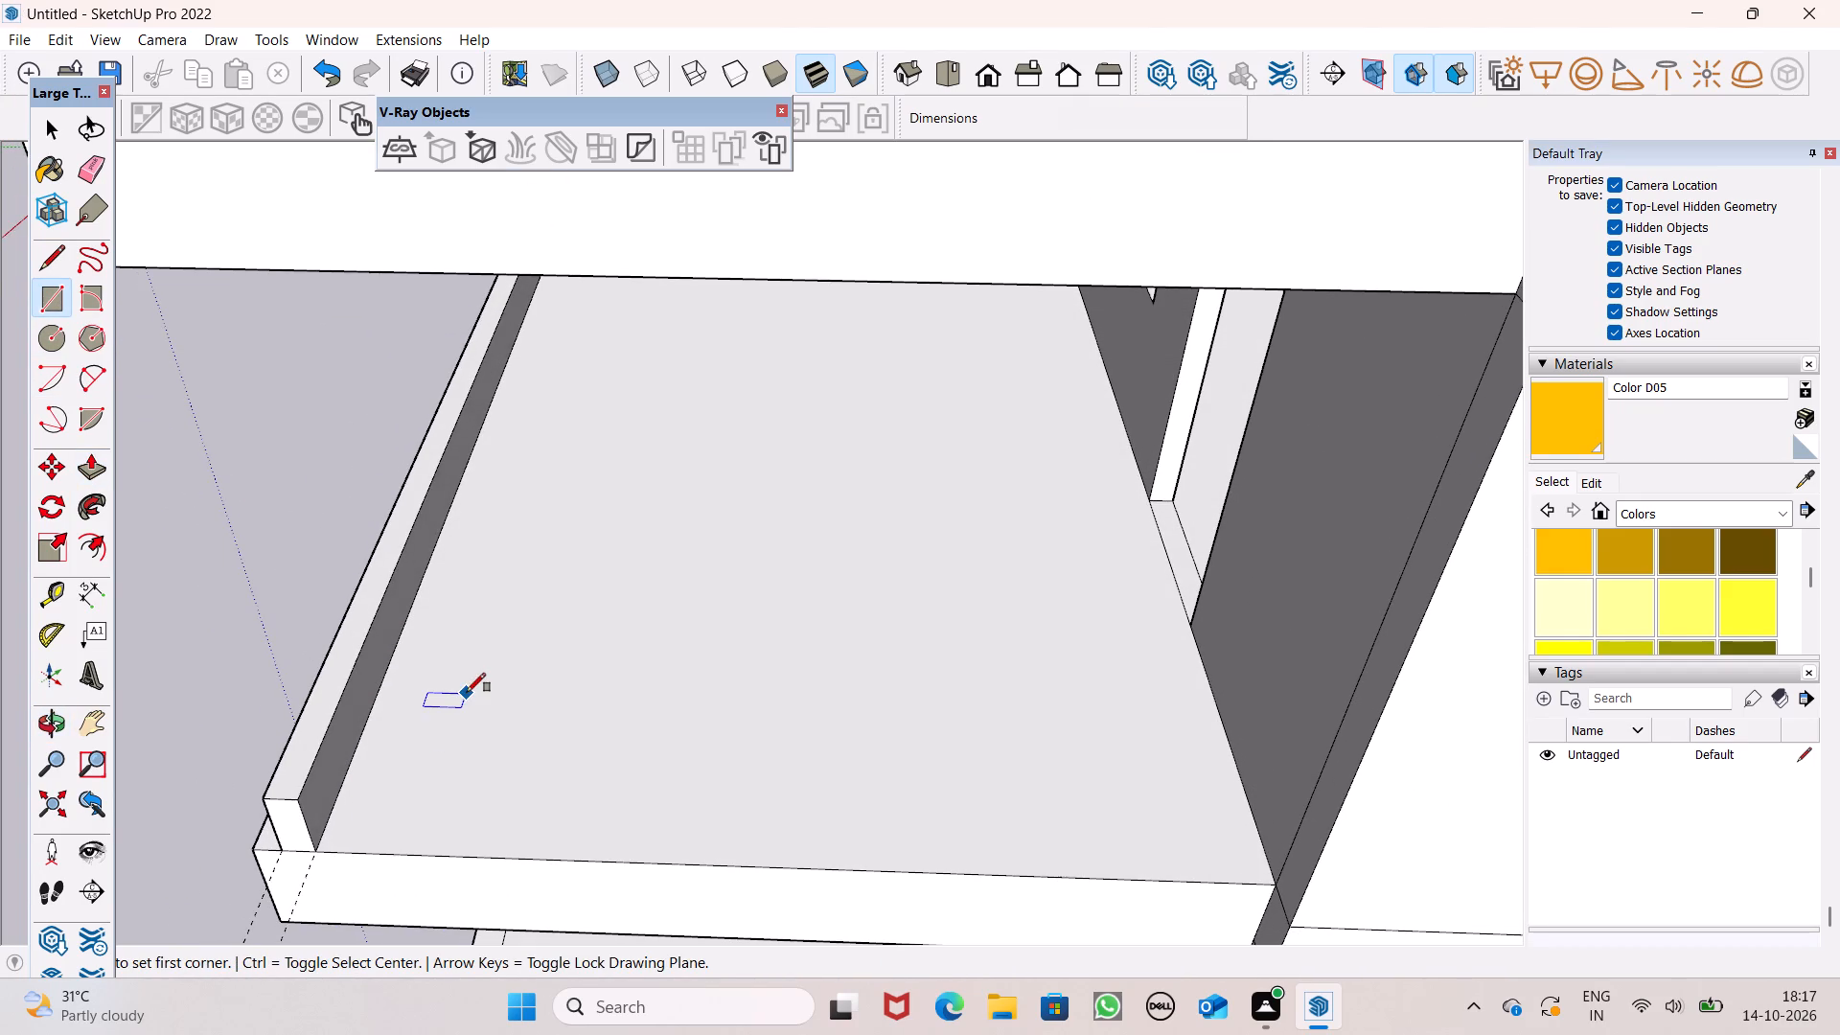
scroll(453, 809, "up", 2)
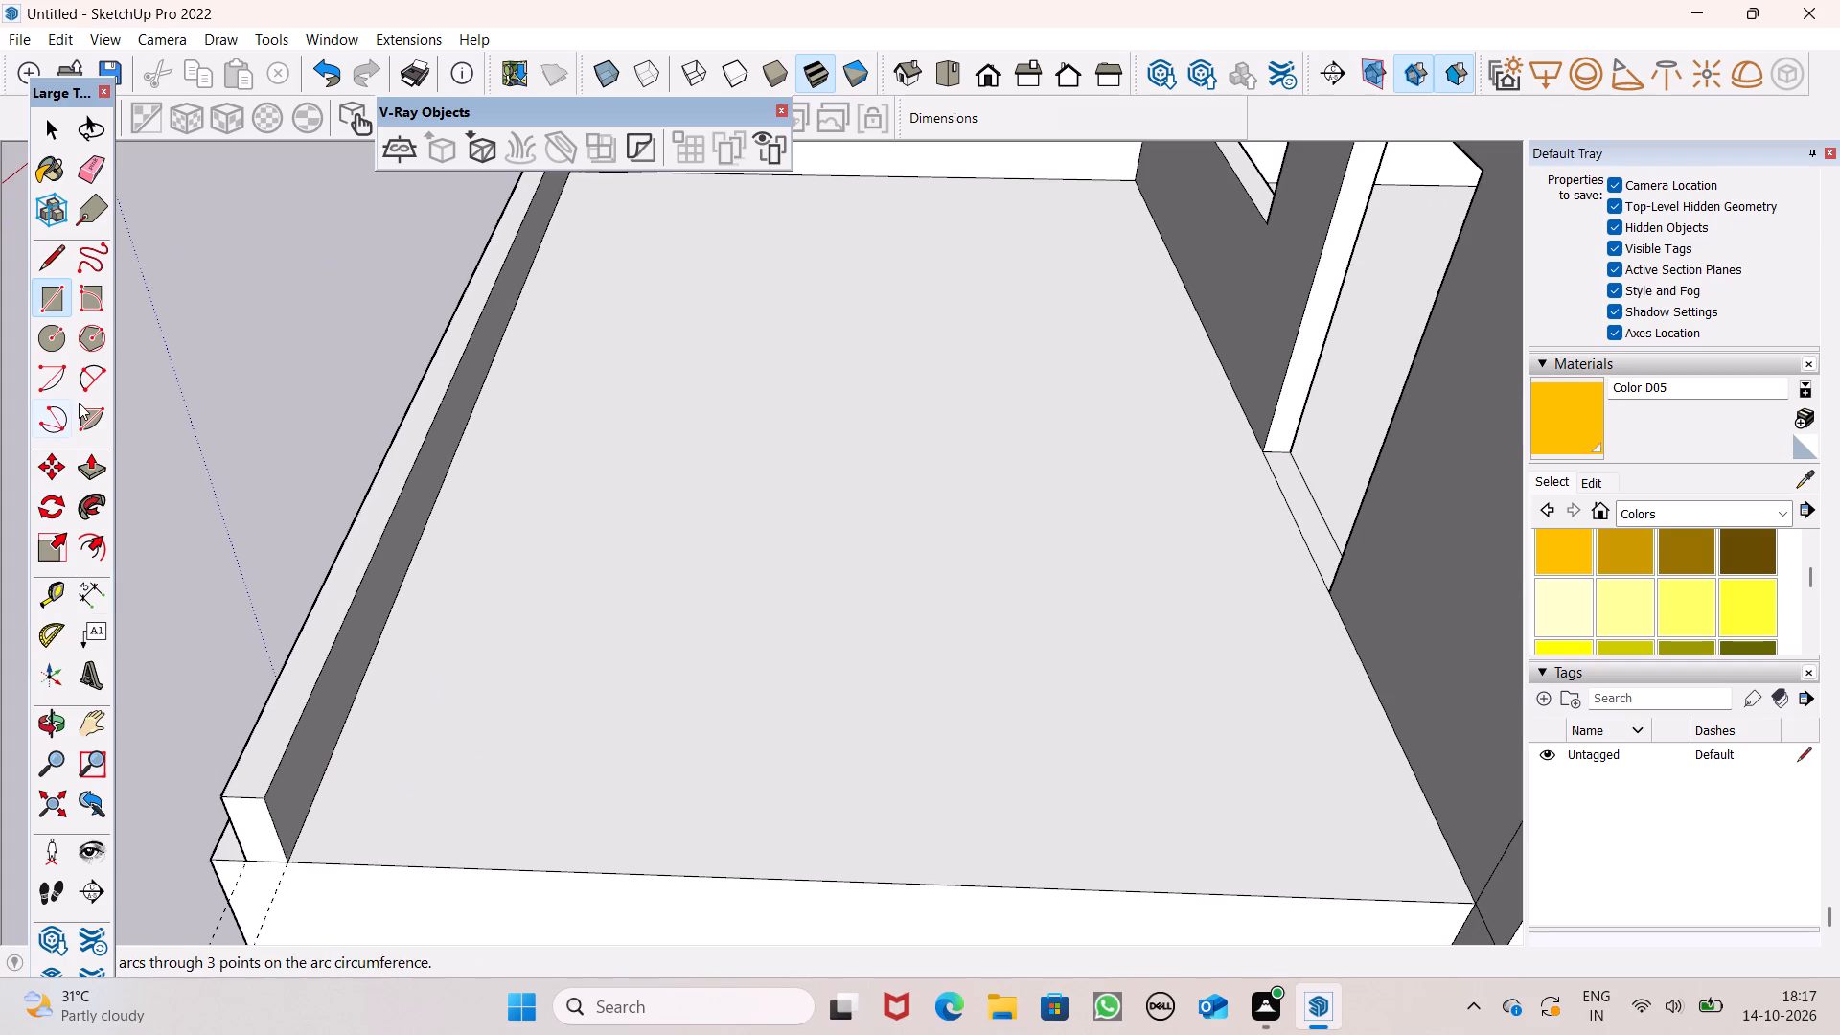
left_click(82, 466)
left_click_drag(250, 821, 264, 799)
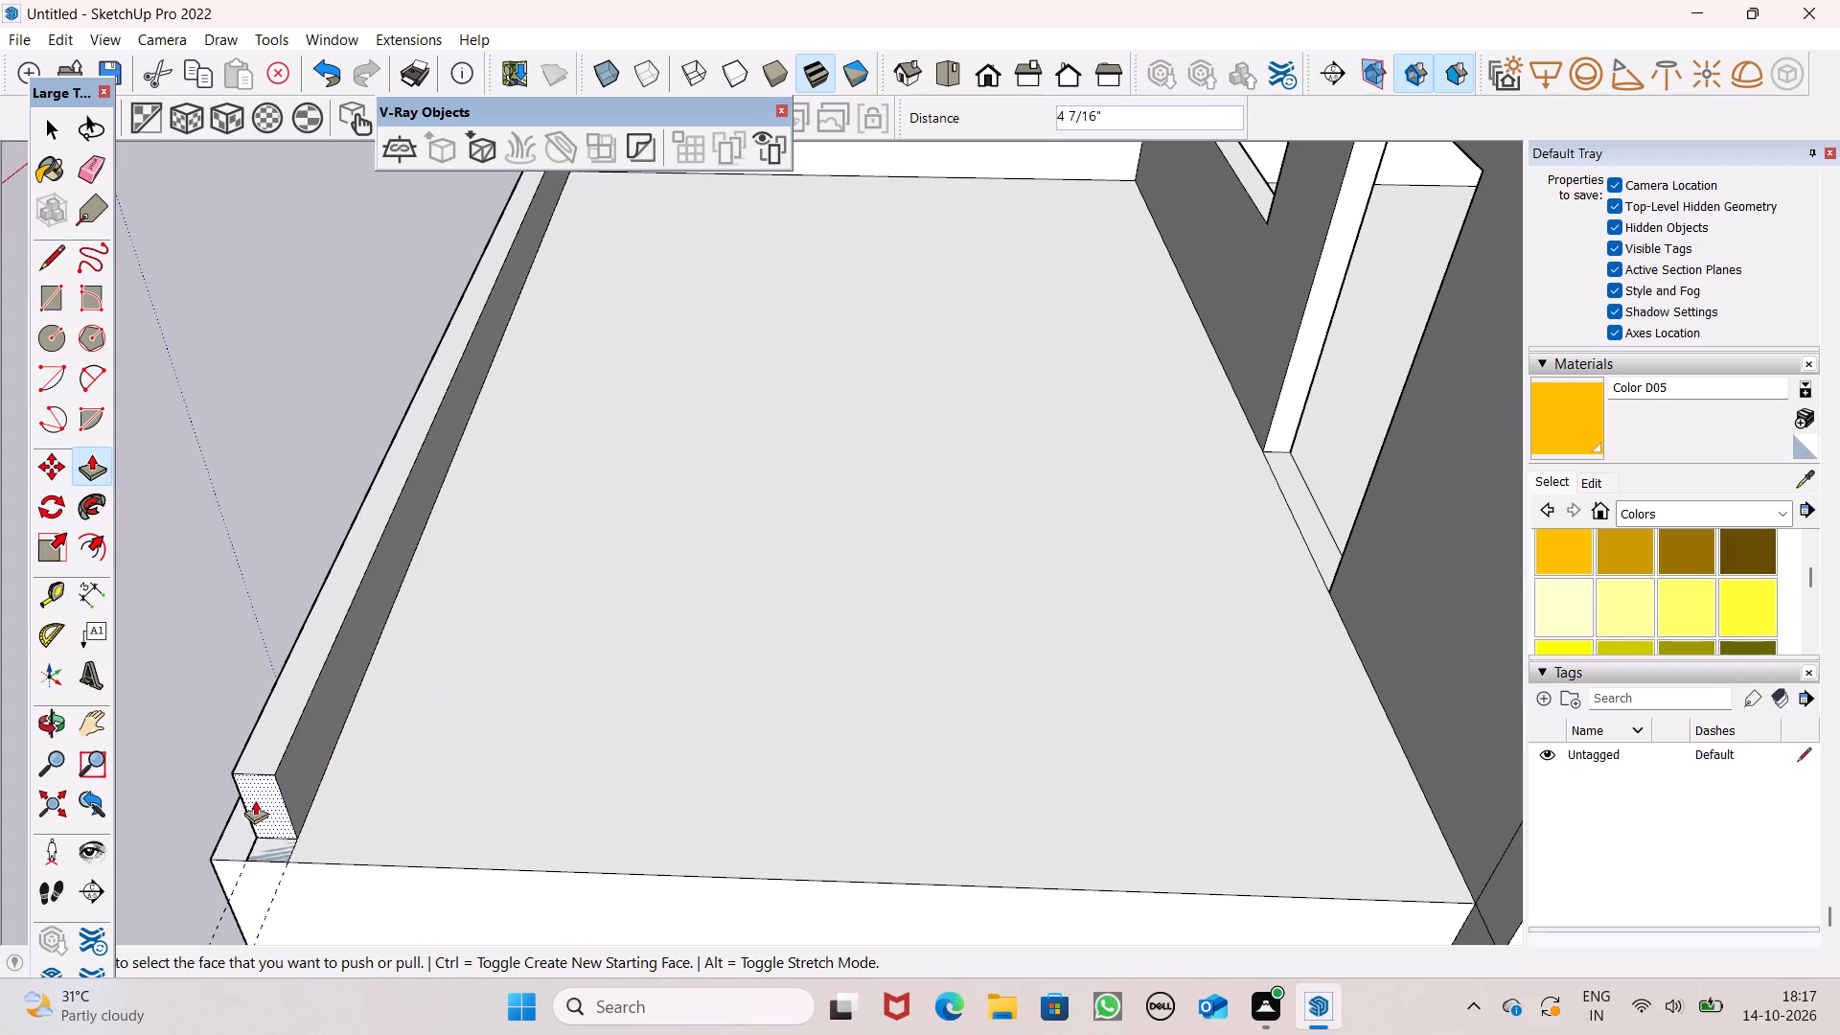
Draw a 1' 2 7/8" vertical line on the front parapet's inner face near its outer end.
left_click(57, 257)
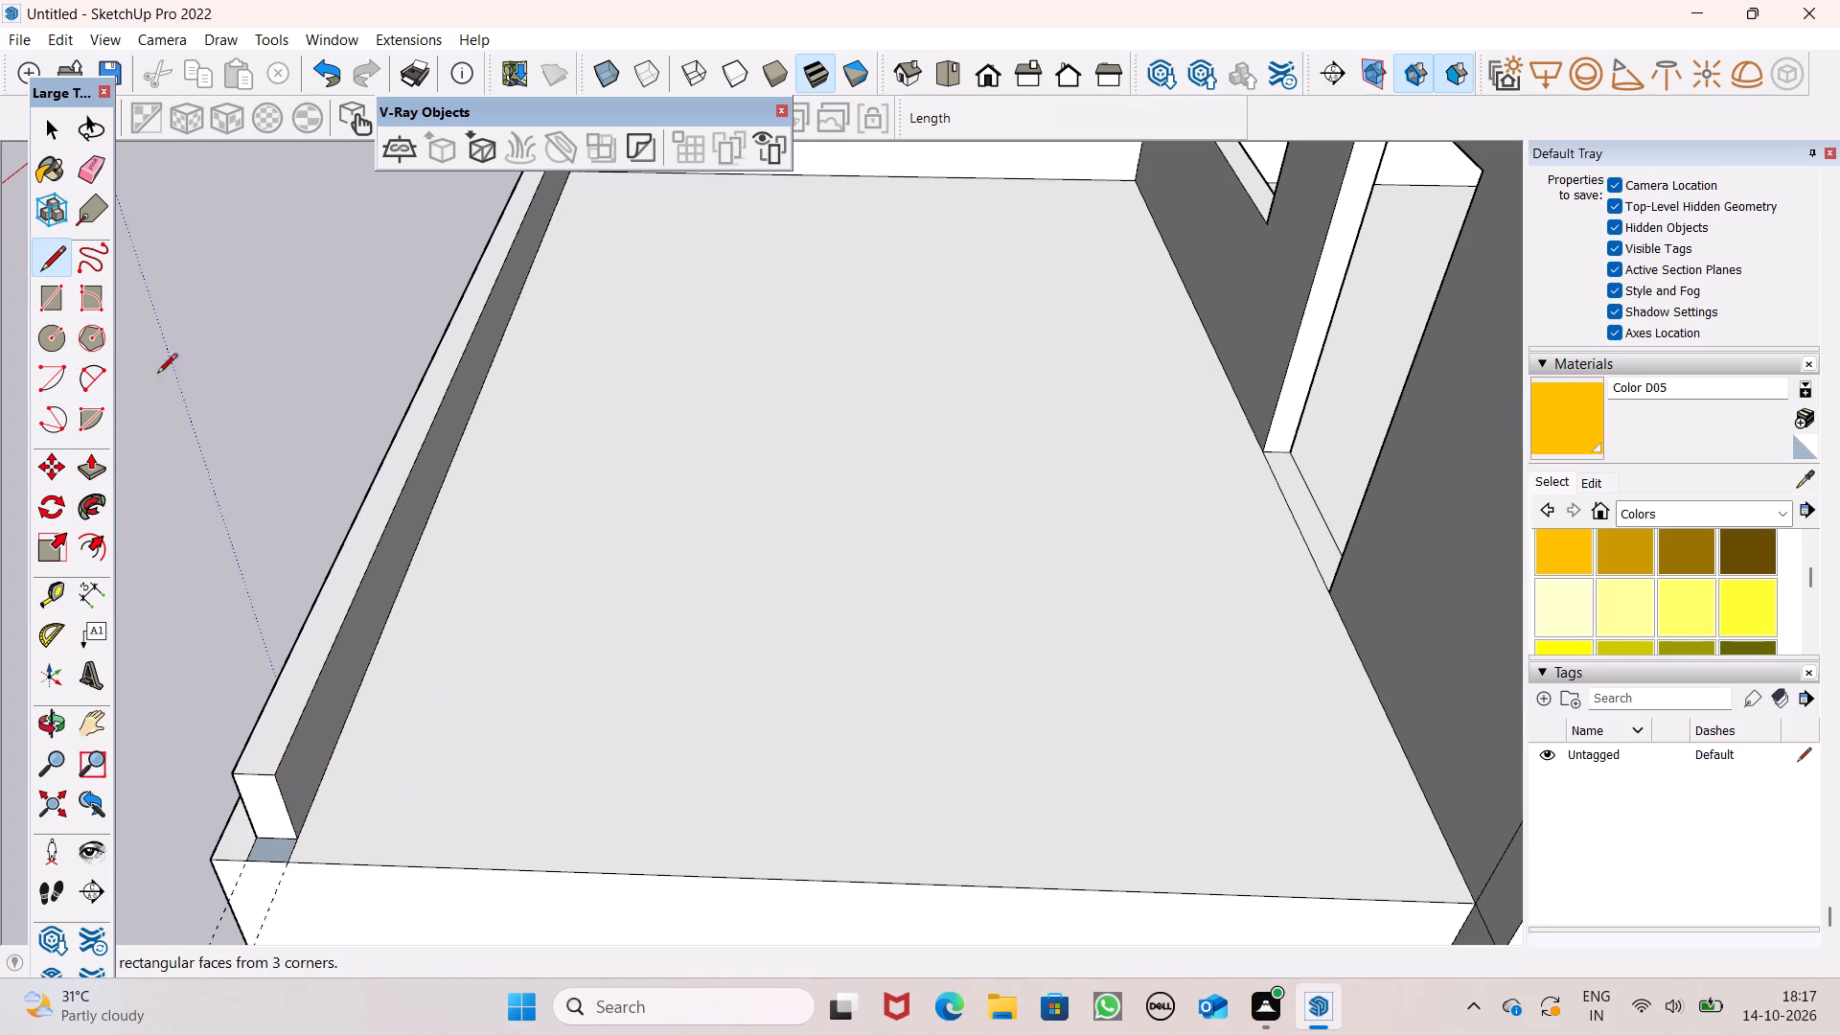
scroll(369, 762, "up", 5)
left_click(243, 738)
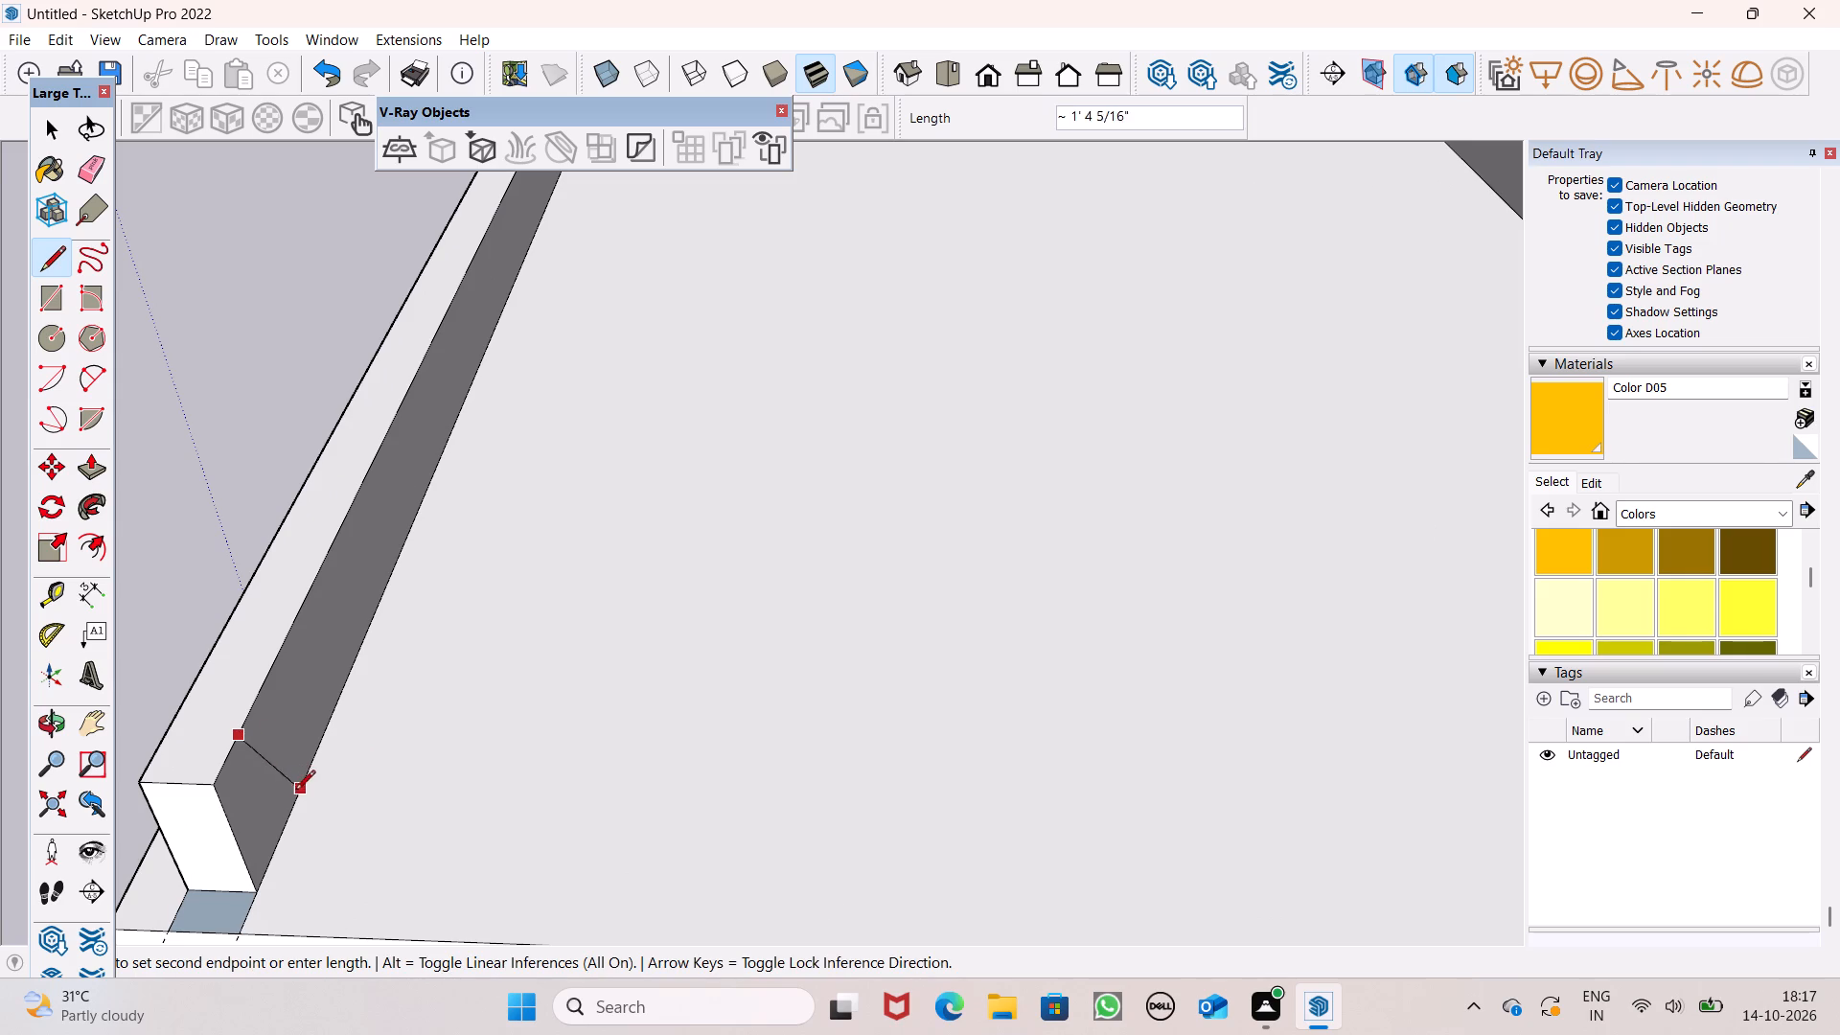
left_click(288, 831)
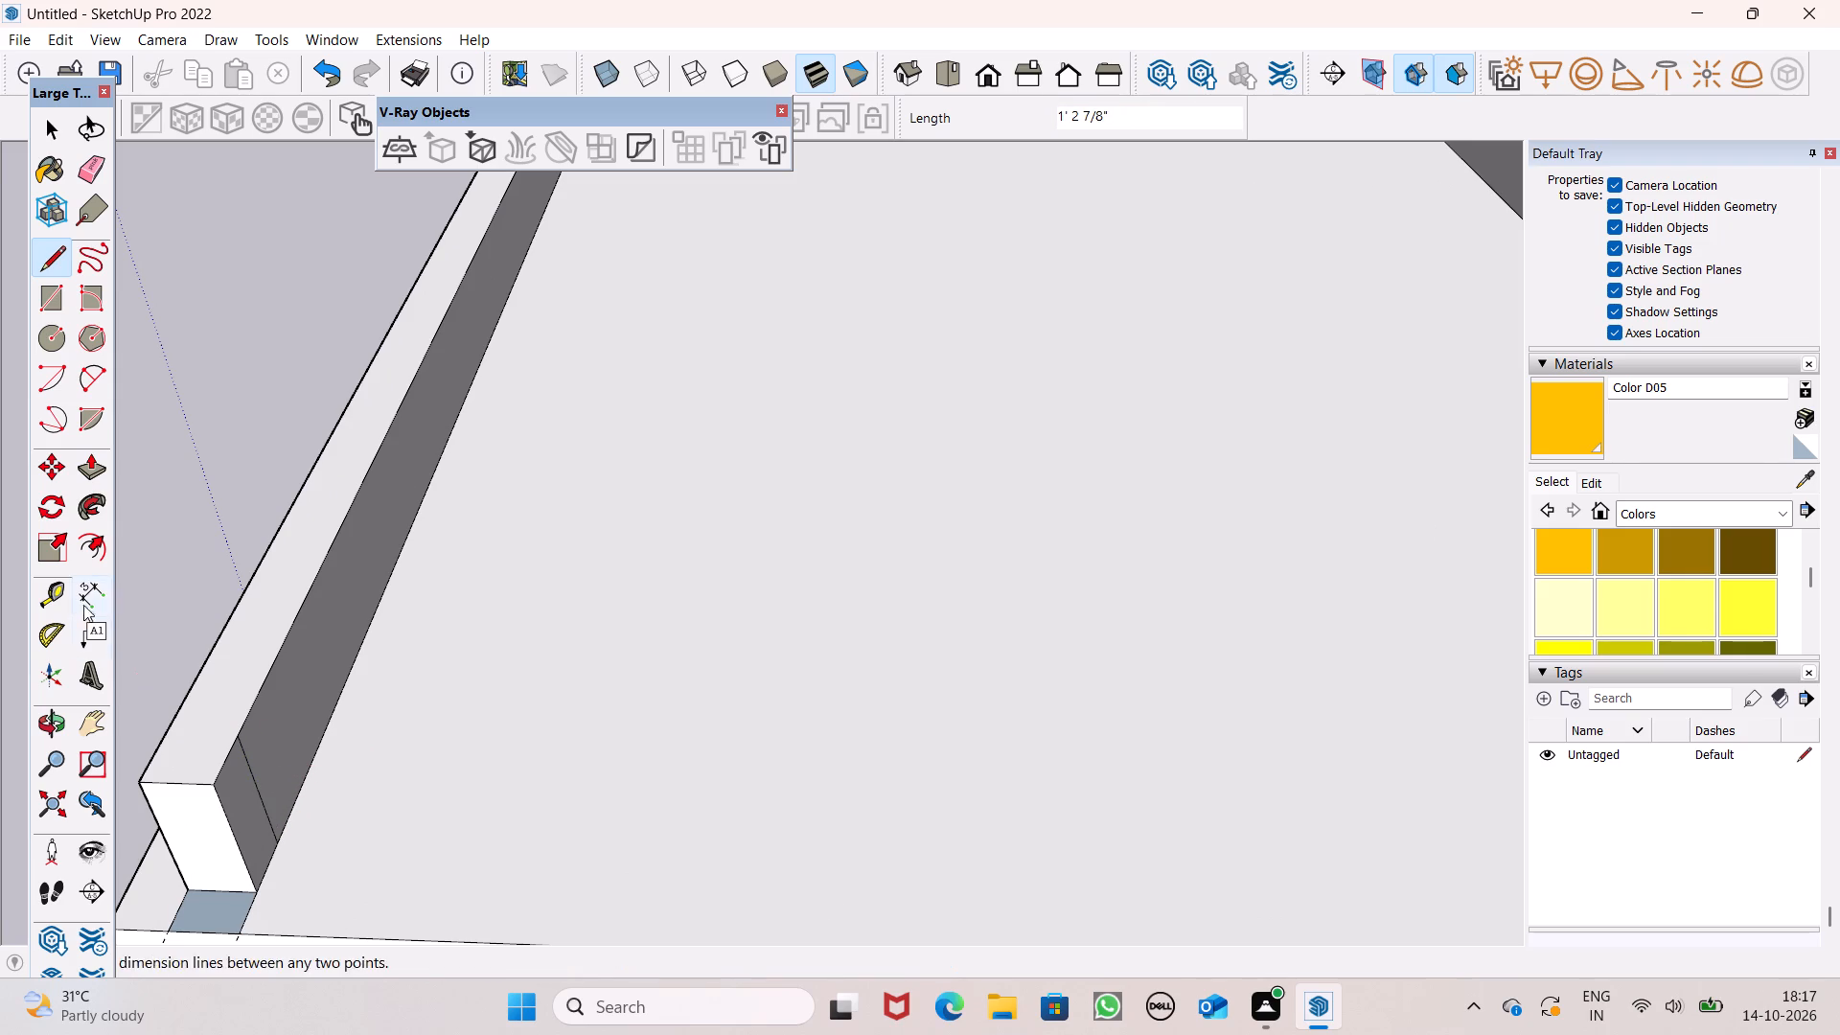
Push/Pull the narrow inner face at the parapet's end 14' 10 11/16" to form a side parapet reaching the building wall.
left_click(82, 460)
scroll(92, 509, "up", 1)
scroll(99, 549, "down", 4)
scroll(214, 621, "down", 3)
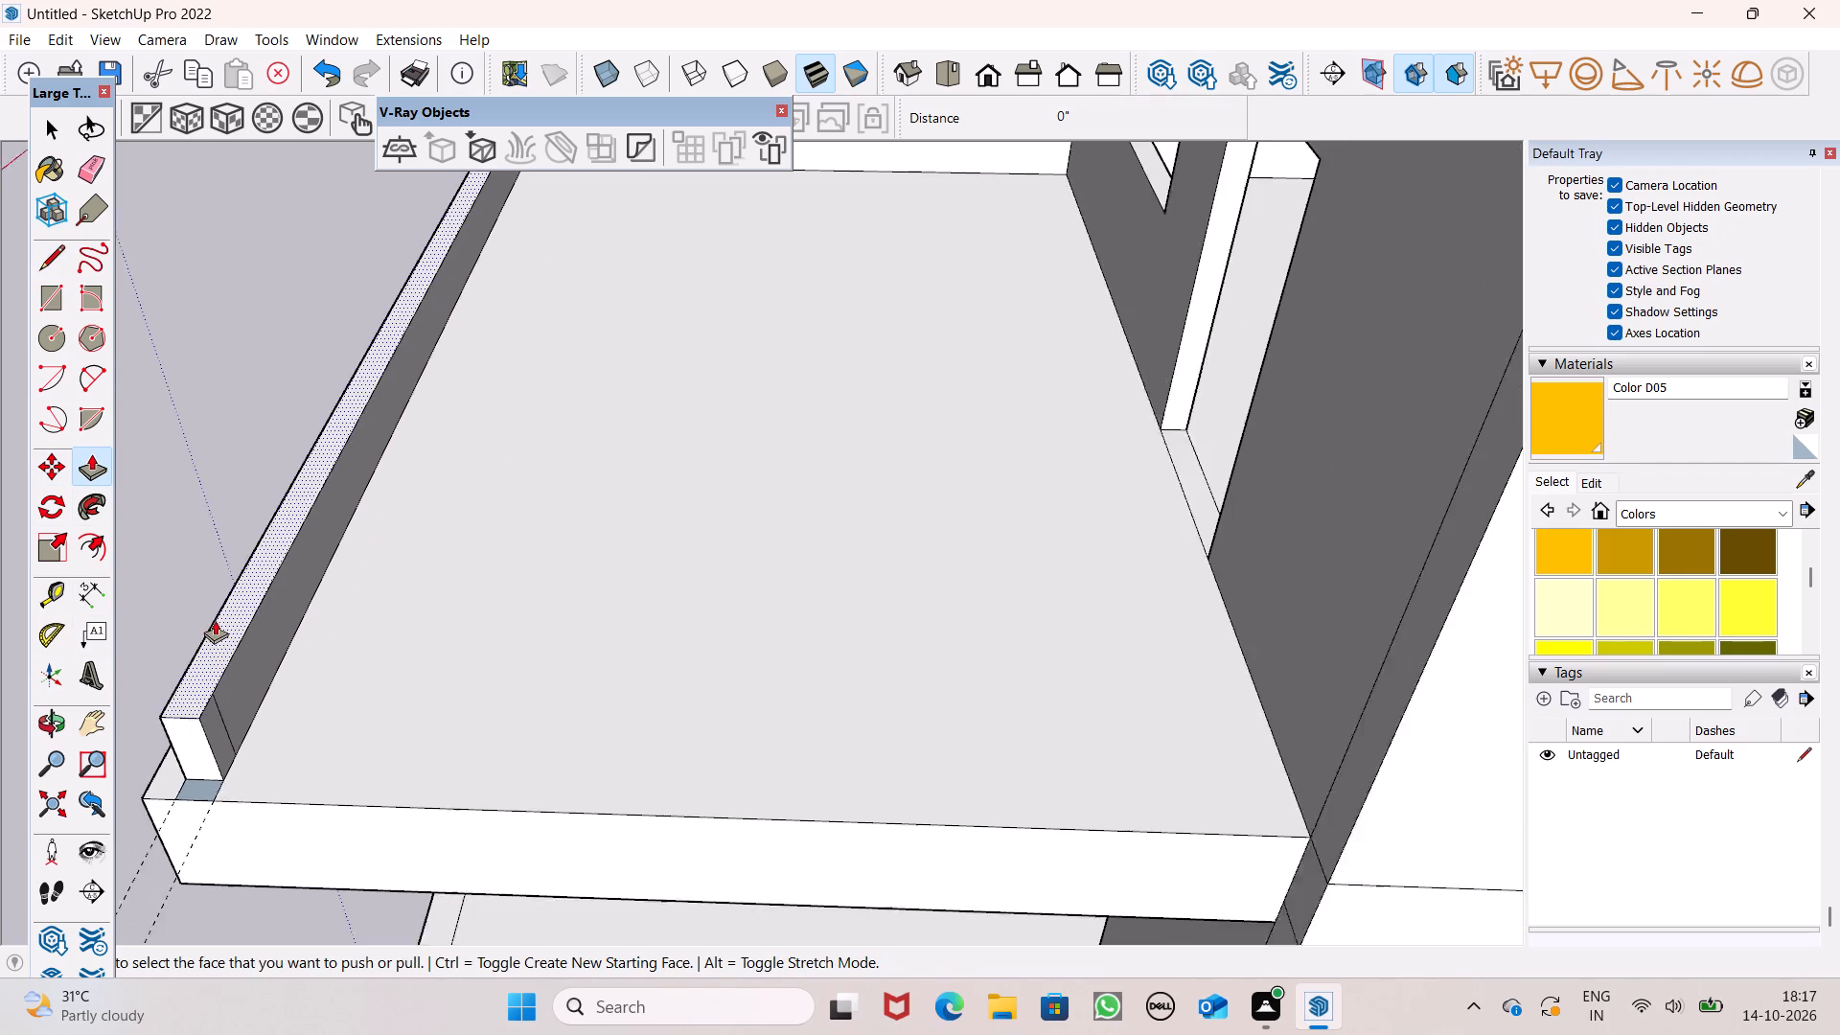
scroll(215, 620, "down", 2)
left_click_drag(224, 727, 1045, 793)
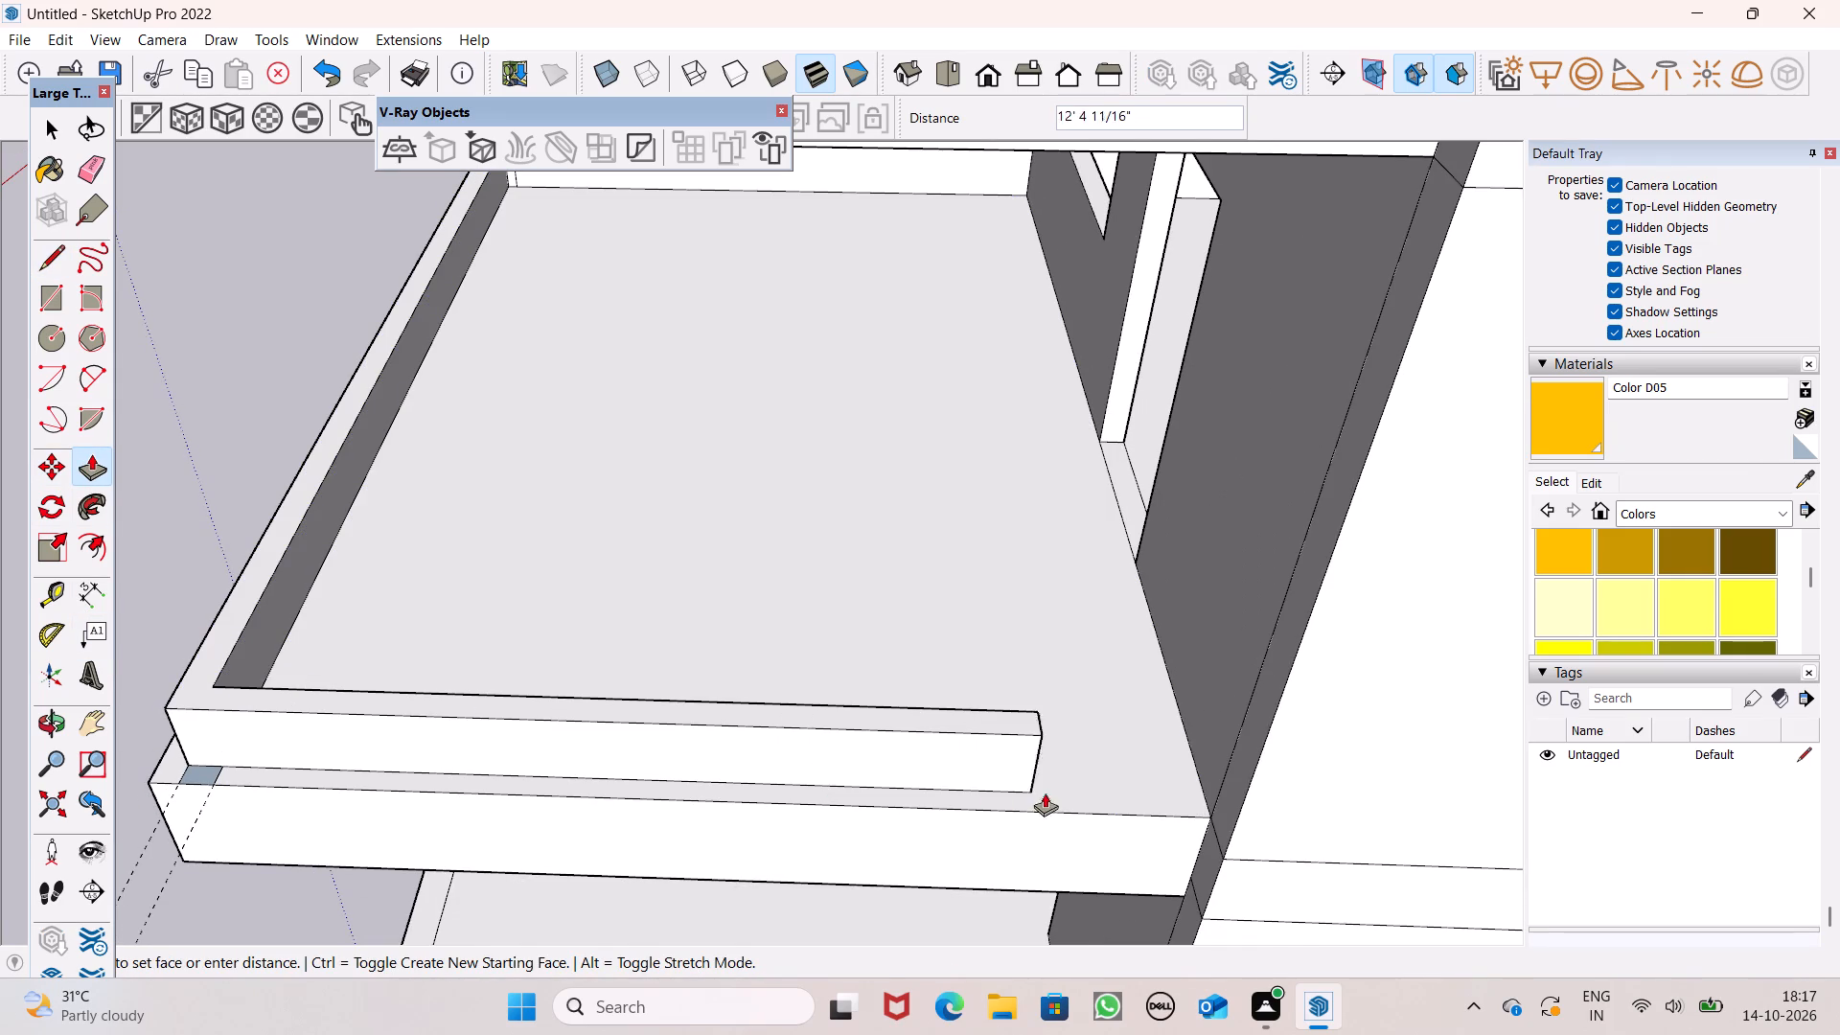
left_click_drag(1045, 793, 1233, 799)
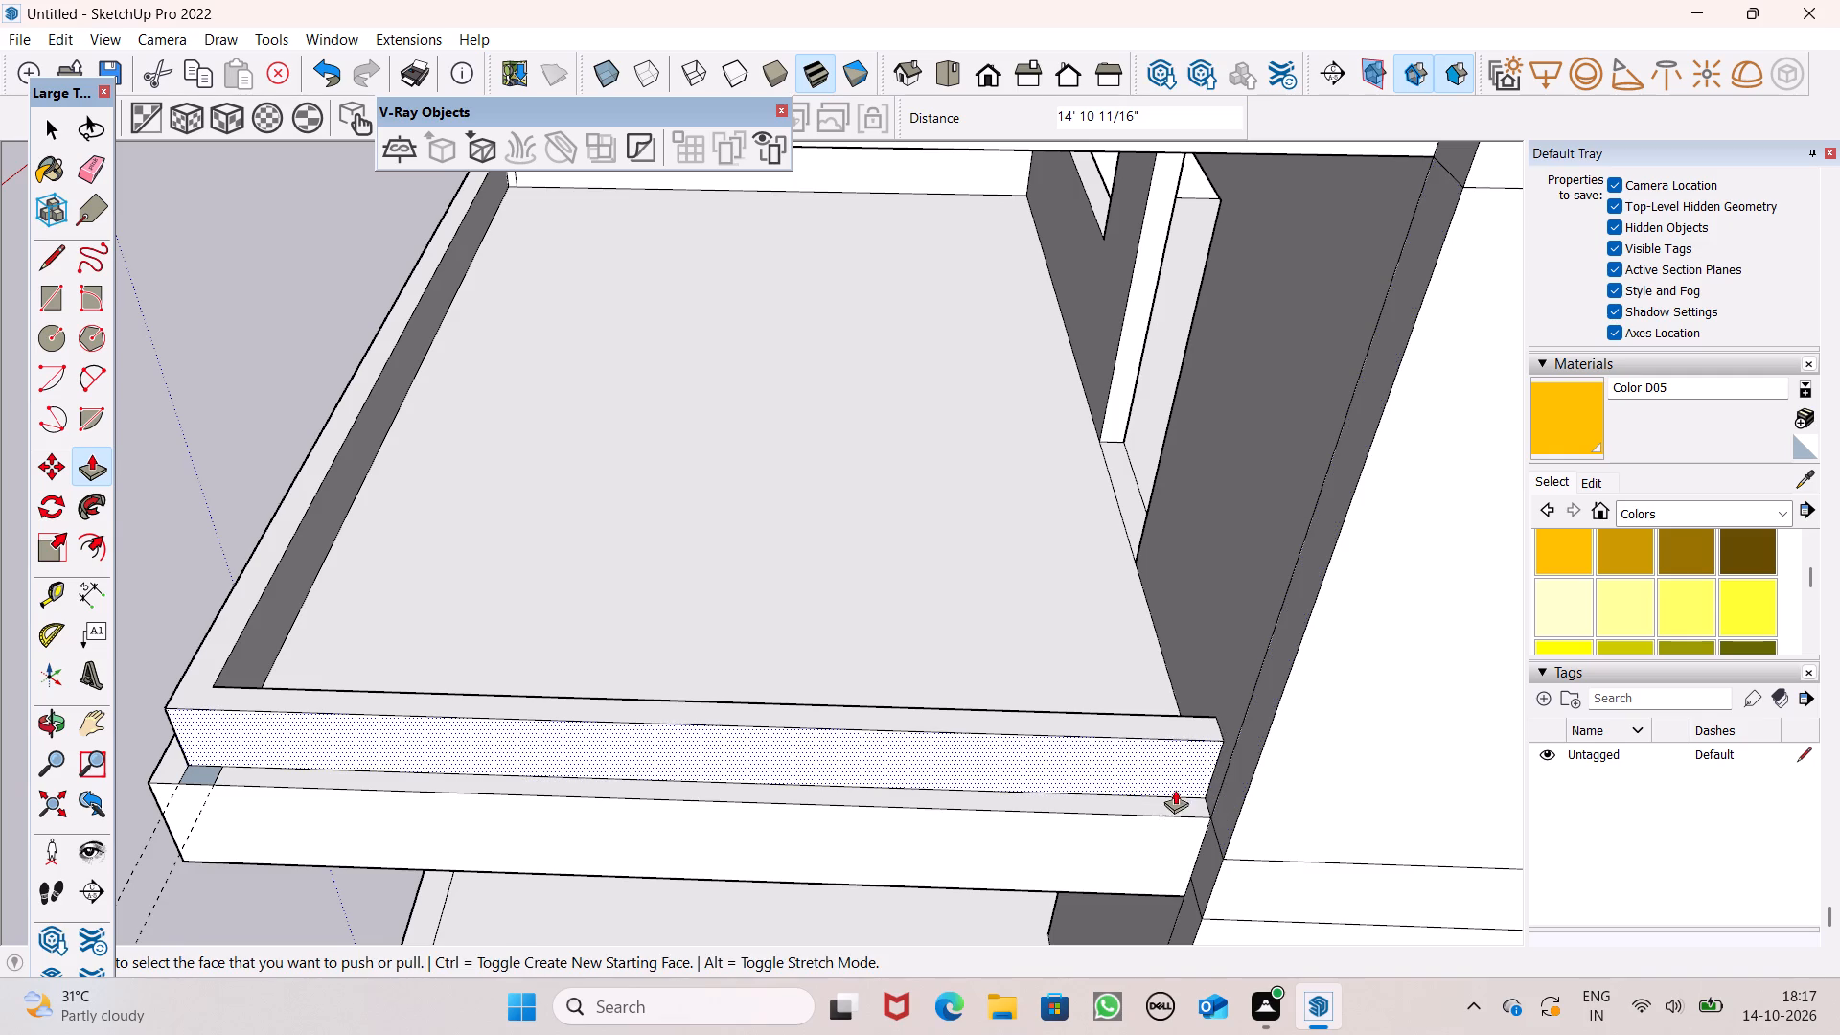
Examine where the new side parapet meets the building wall and the slab edge.
middle_click_drag(1175, 788, 1125, 766)
scroll(1265, 760, "up", 10)
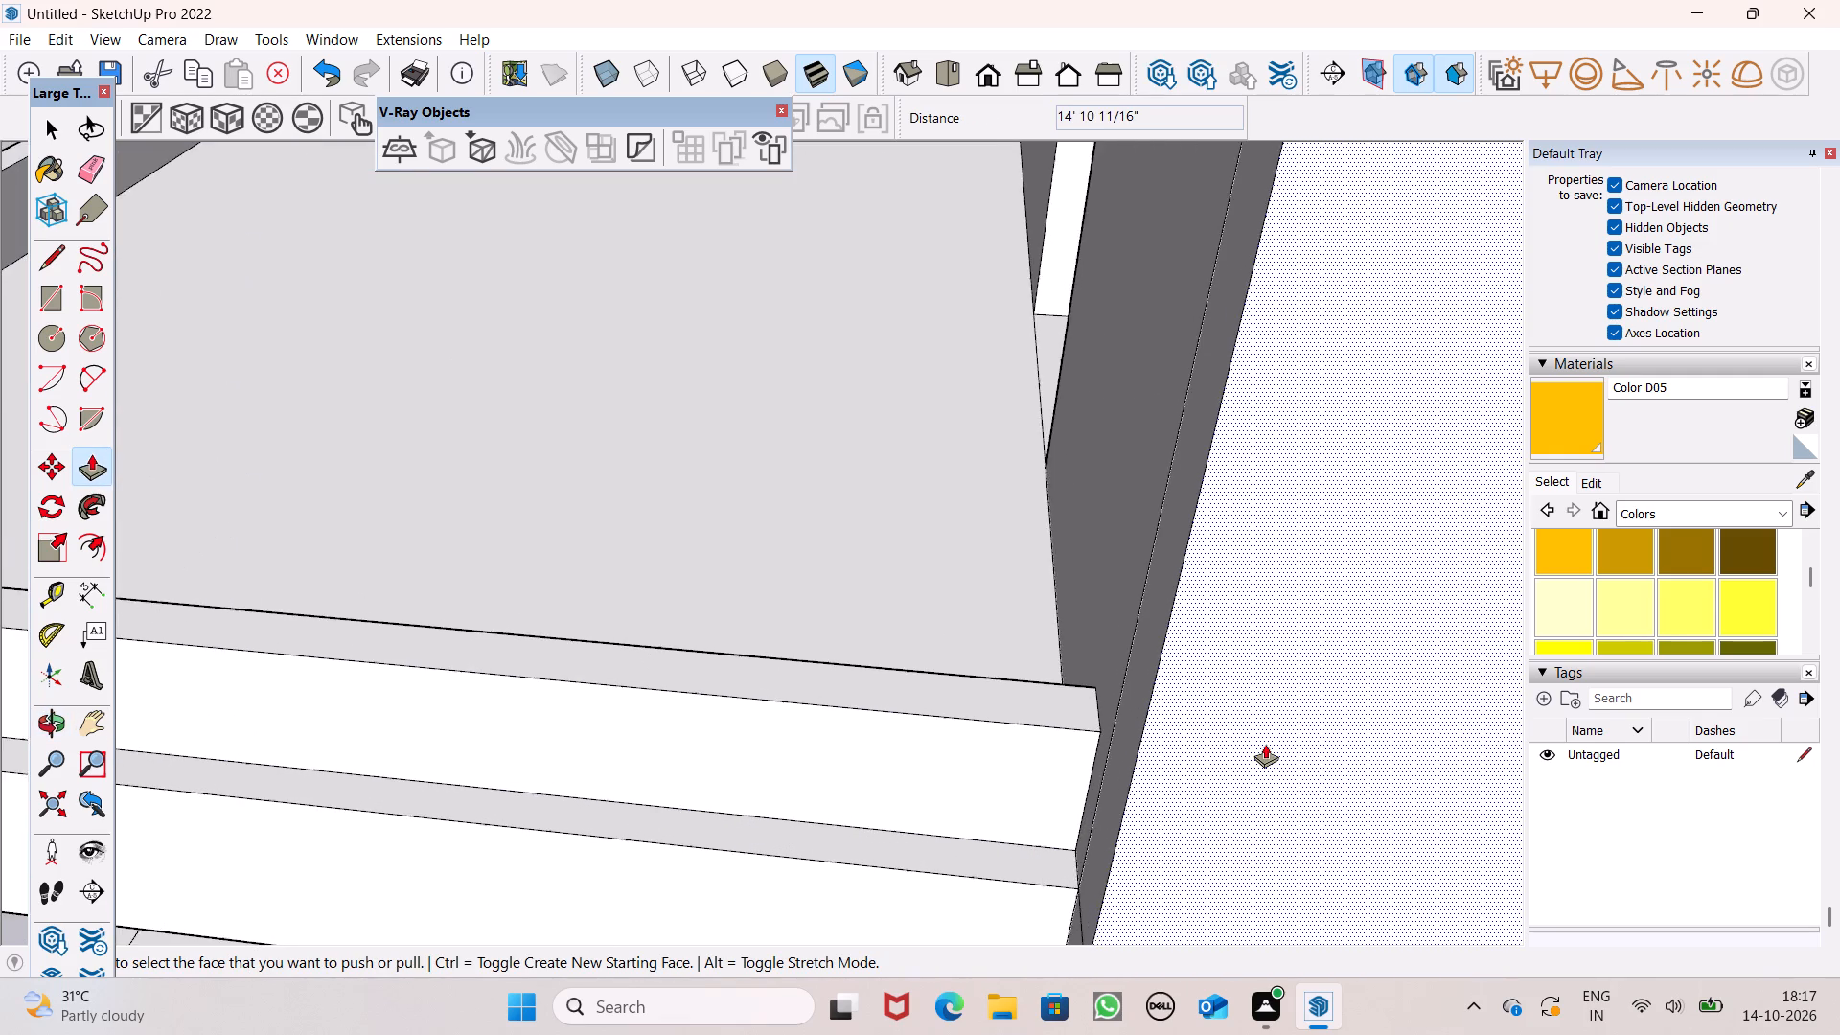
scroll(1101, 754, "up", 2)
scroll(1101, 754, "down", 1)
scroll(1101, 754, "up", 3)
middle_click_drag(1078, 717, 1055, 798)
scroll(1055, 788, "up", 5)
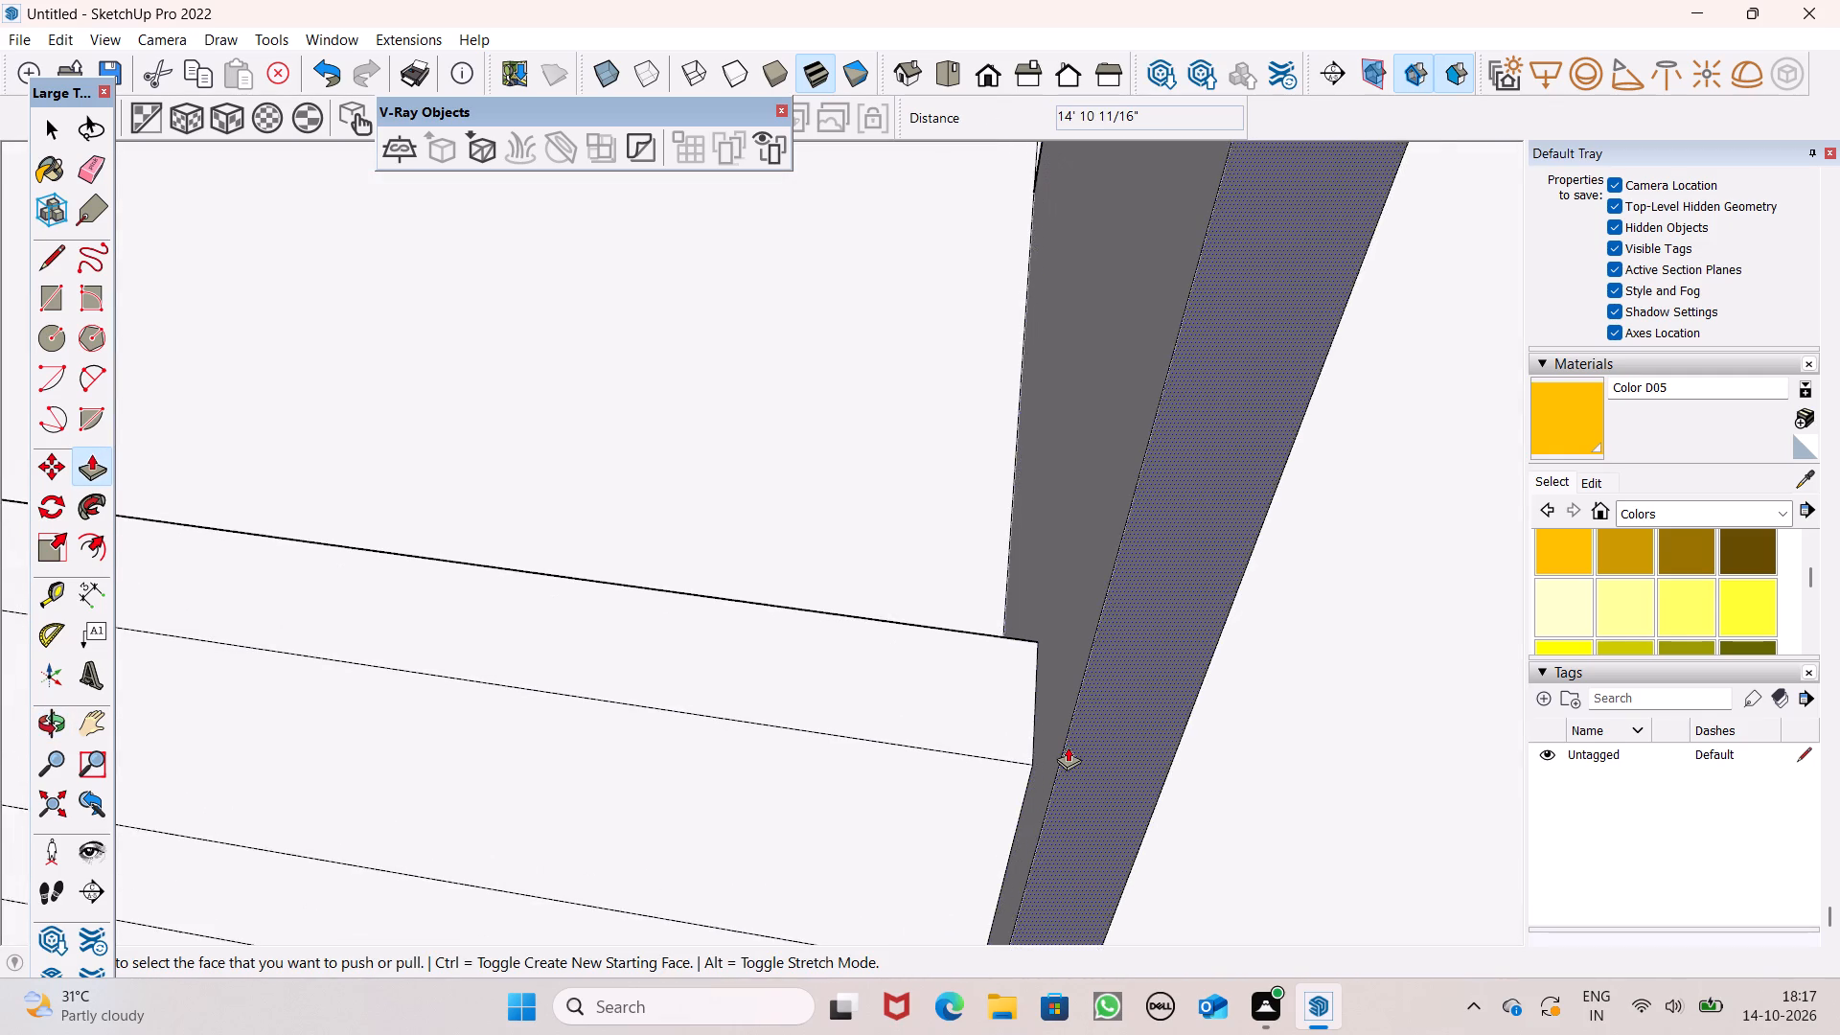
scroll(1068, 747, "up", 6)
scroll(1066, 746, "down", 1)
scroll(1066, 746, "up", 1)
scroll(1066, 746, "down", 1)
scroll(1066, 746, "up", 1)
scroll(1066, 746, "down", 1)
scroll(1066, 746, "up", 1)
middle_click_drag(1046, 760, 1024, 795)
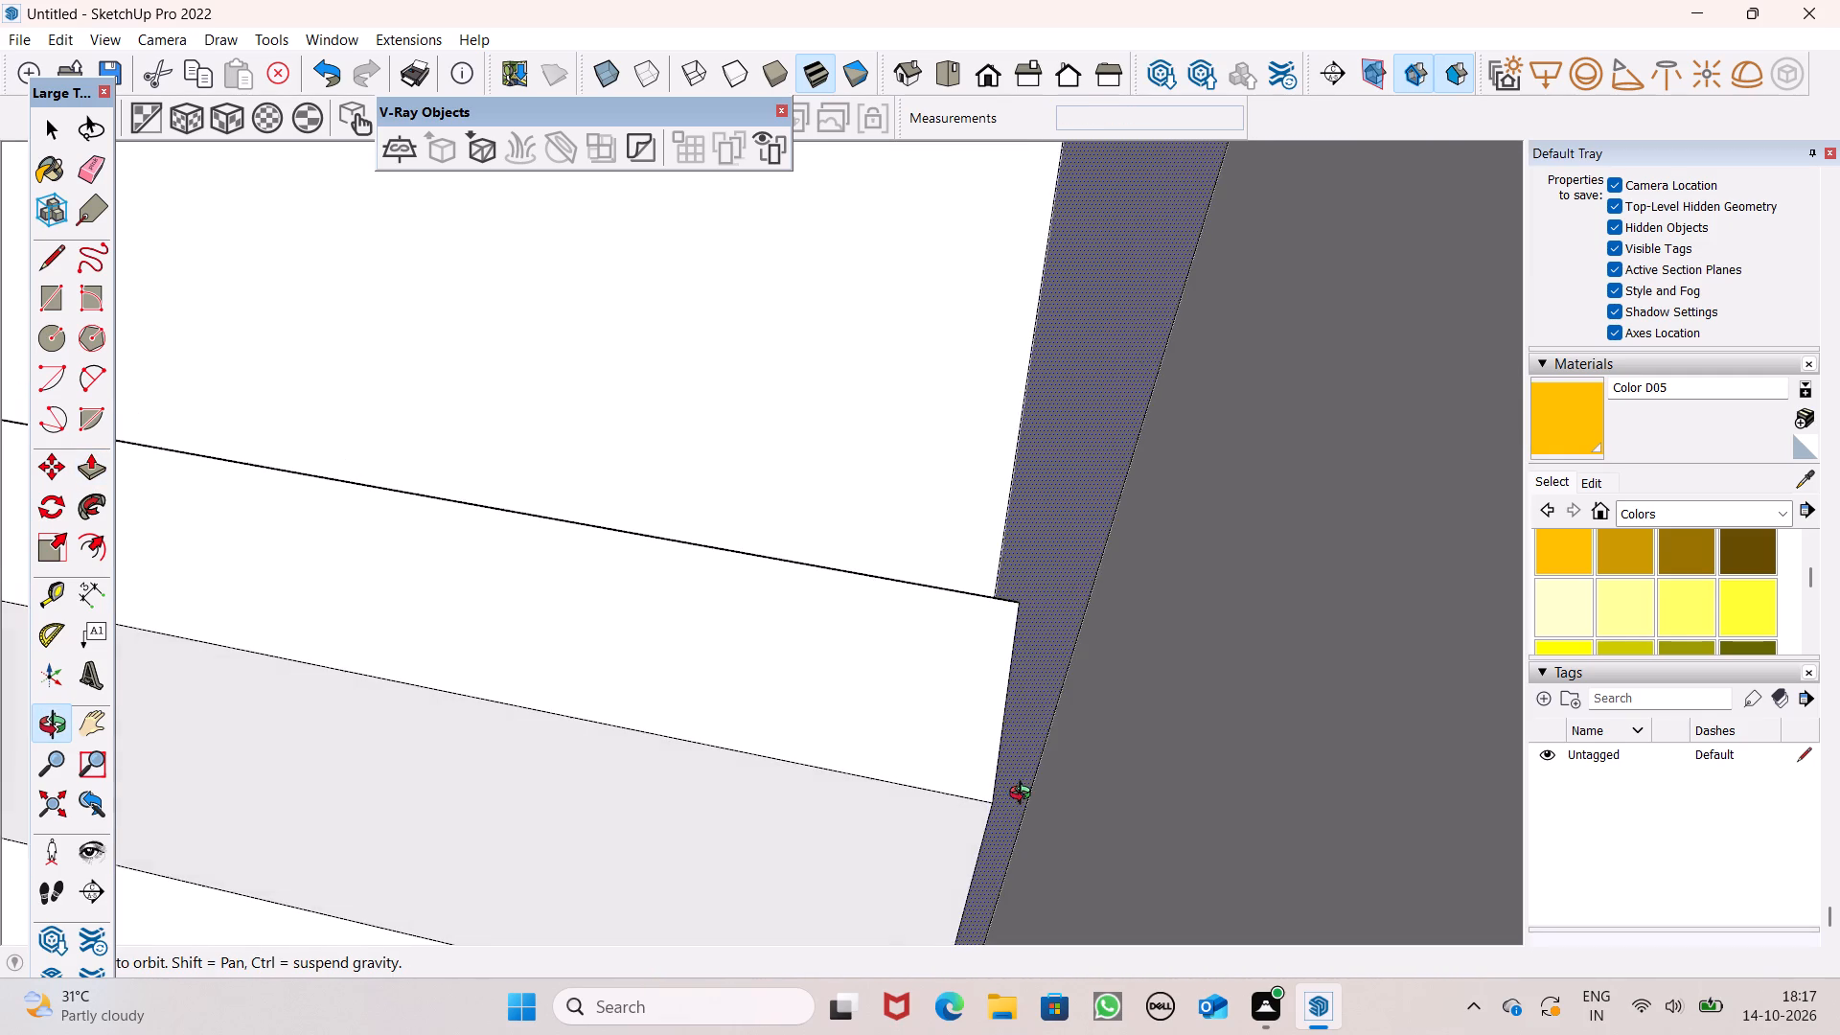
middle_click_drag(1024, 795, 1025, 793)
scroll(1020, 784, "up", 13)
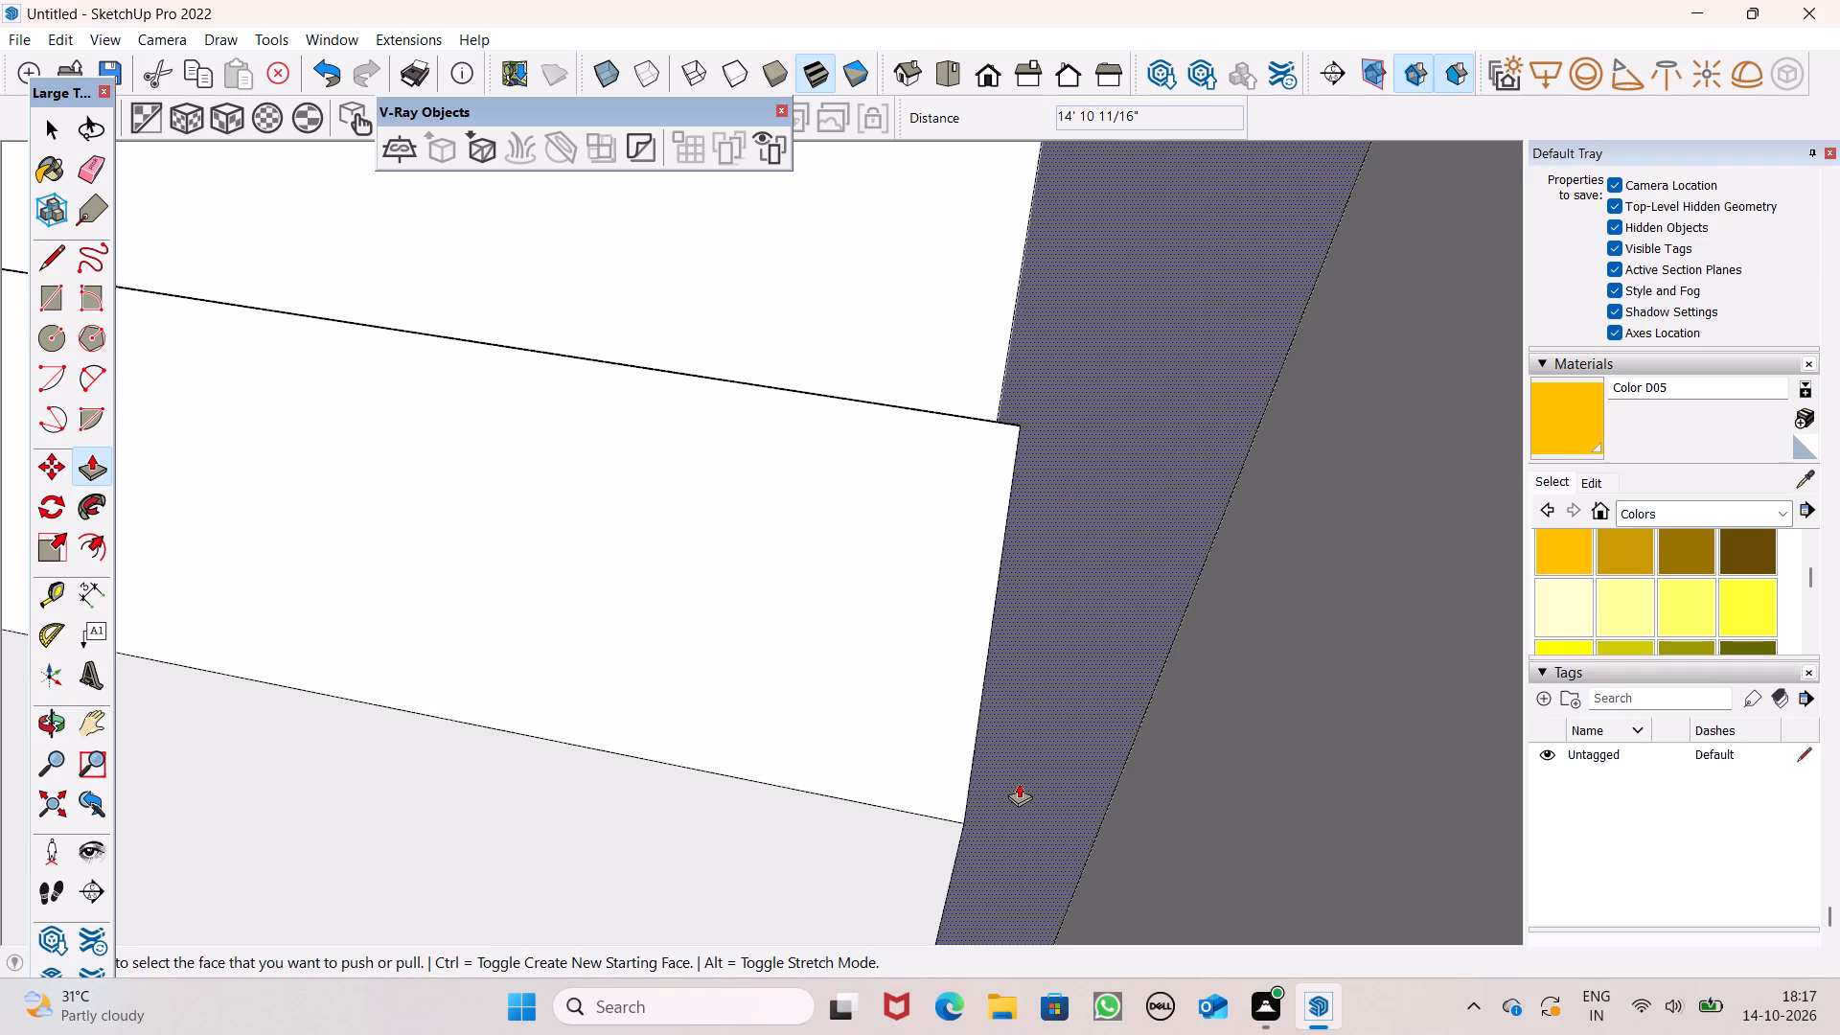
middle_click_drag(904, 701, 828, 656)
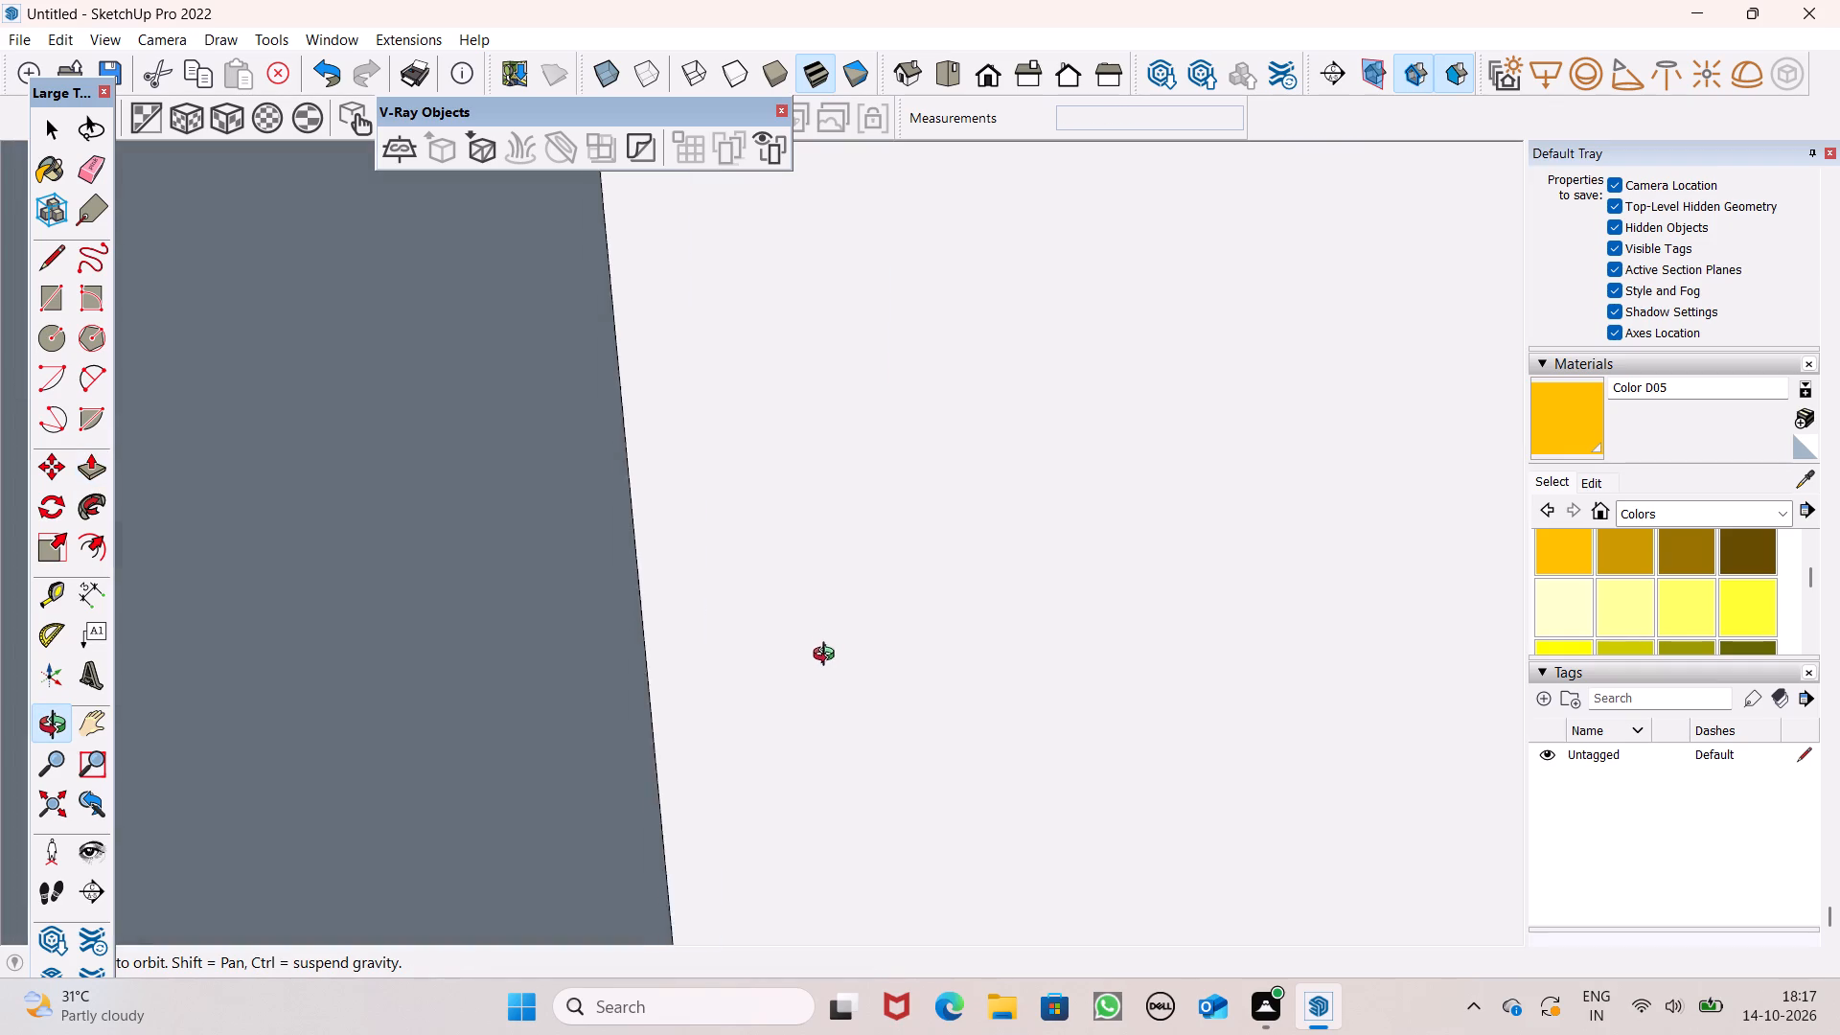
middle_click_drag(828, 656, 869, 448)
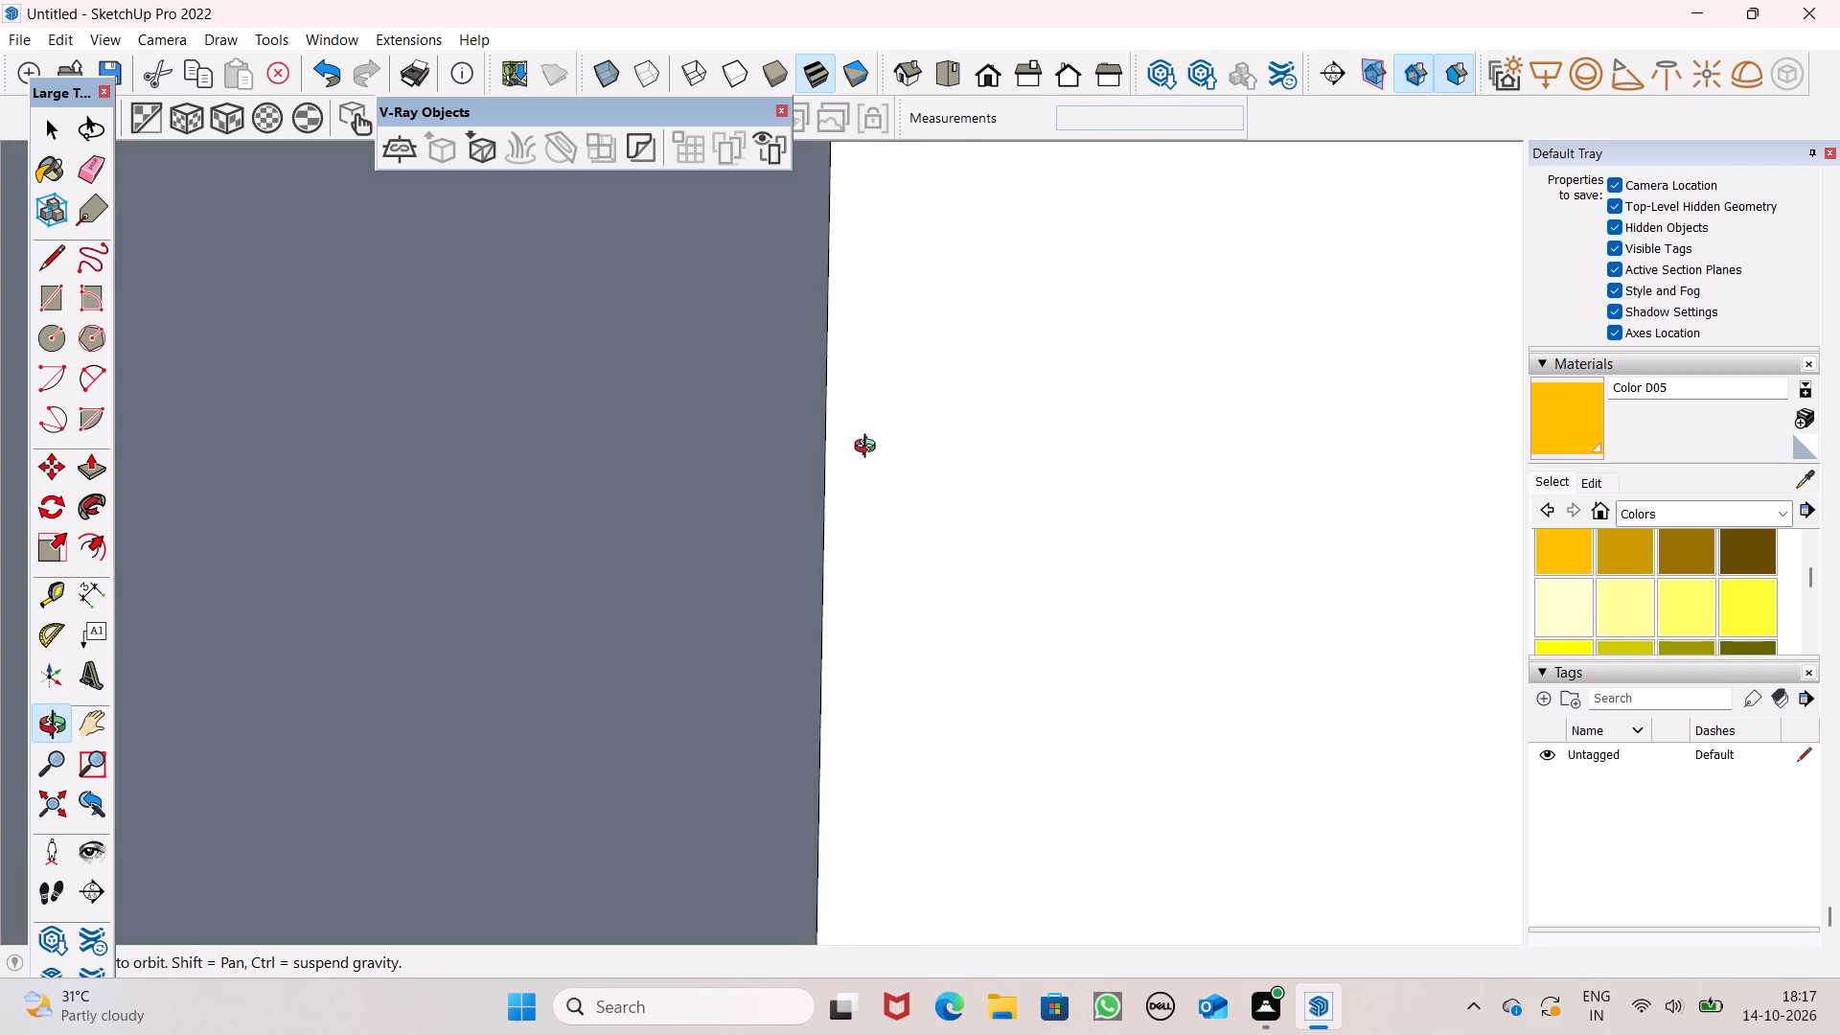
middle_click_drag(869, 448, 1136, 587)
scroll(1150, 559, "up", 1)
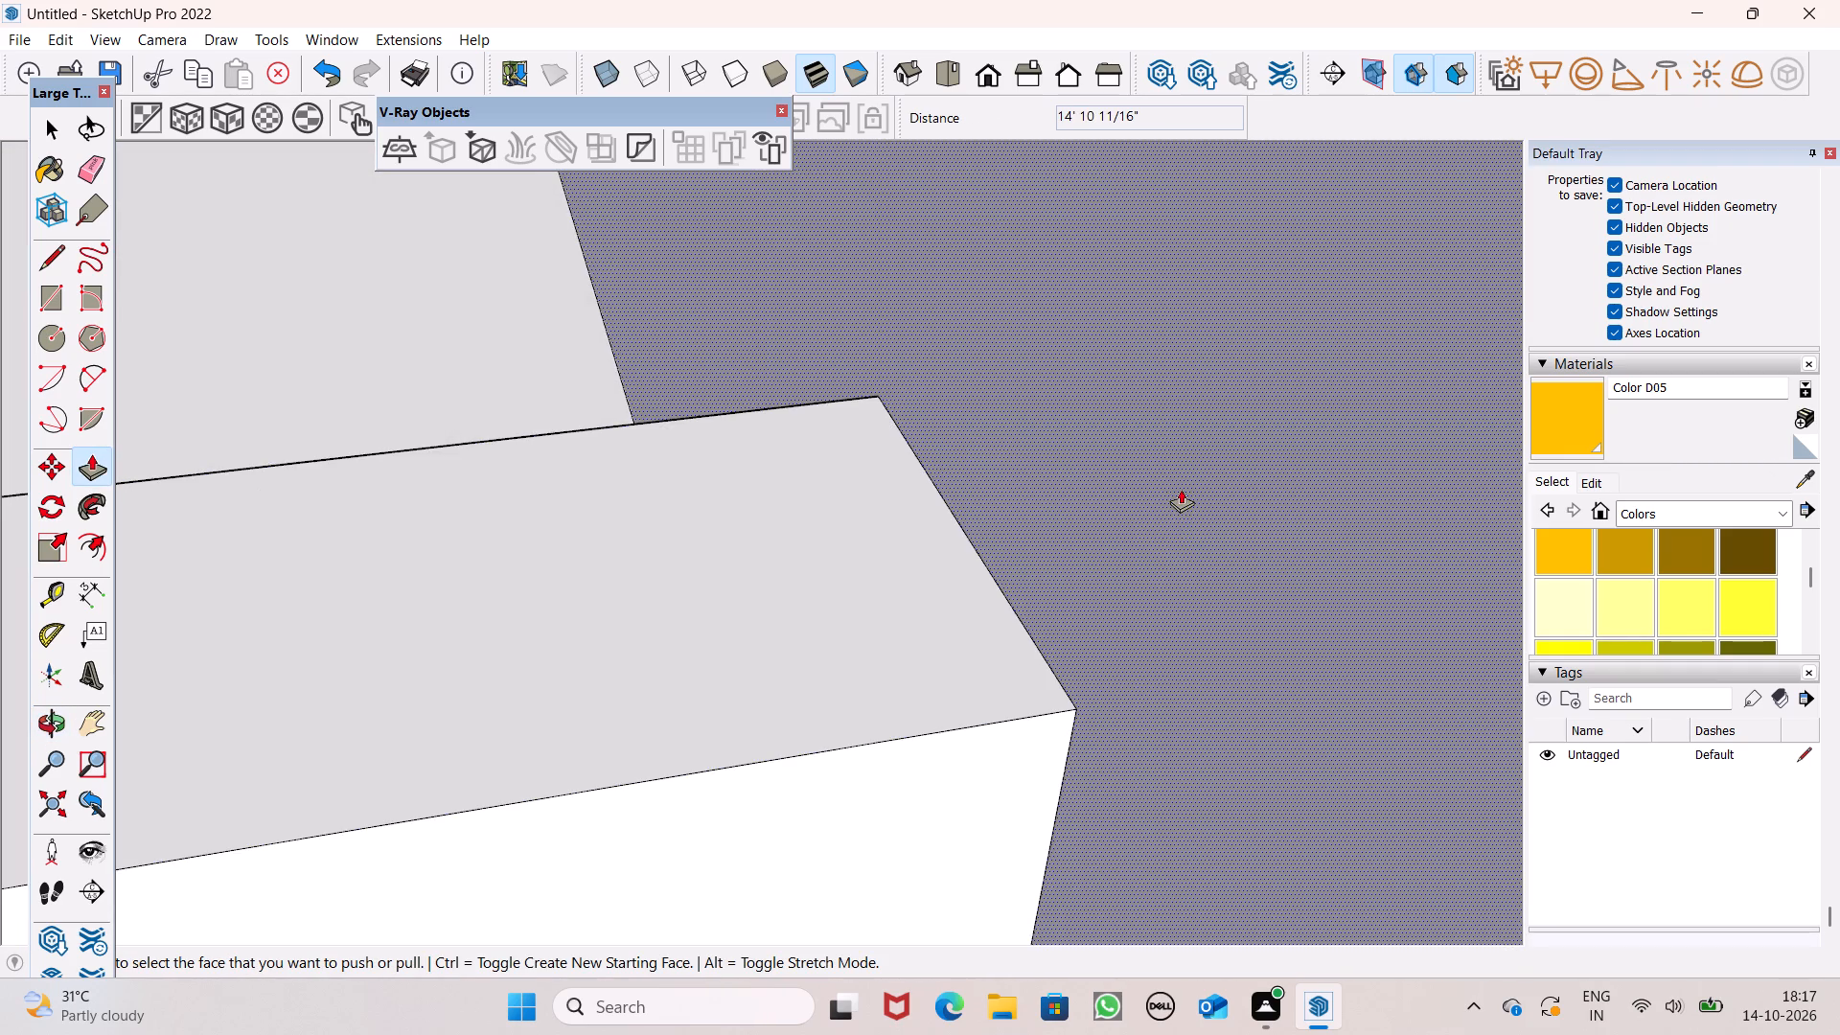
scroll(1181, 489, "up", 1)
scroll(1181, 489, "down", 11)
scroll(1096, 397, "down", 3)
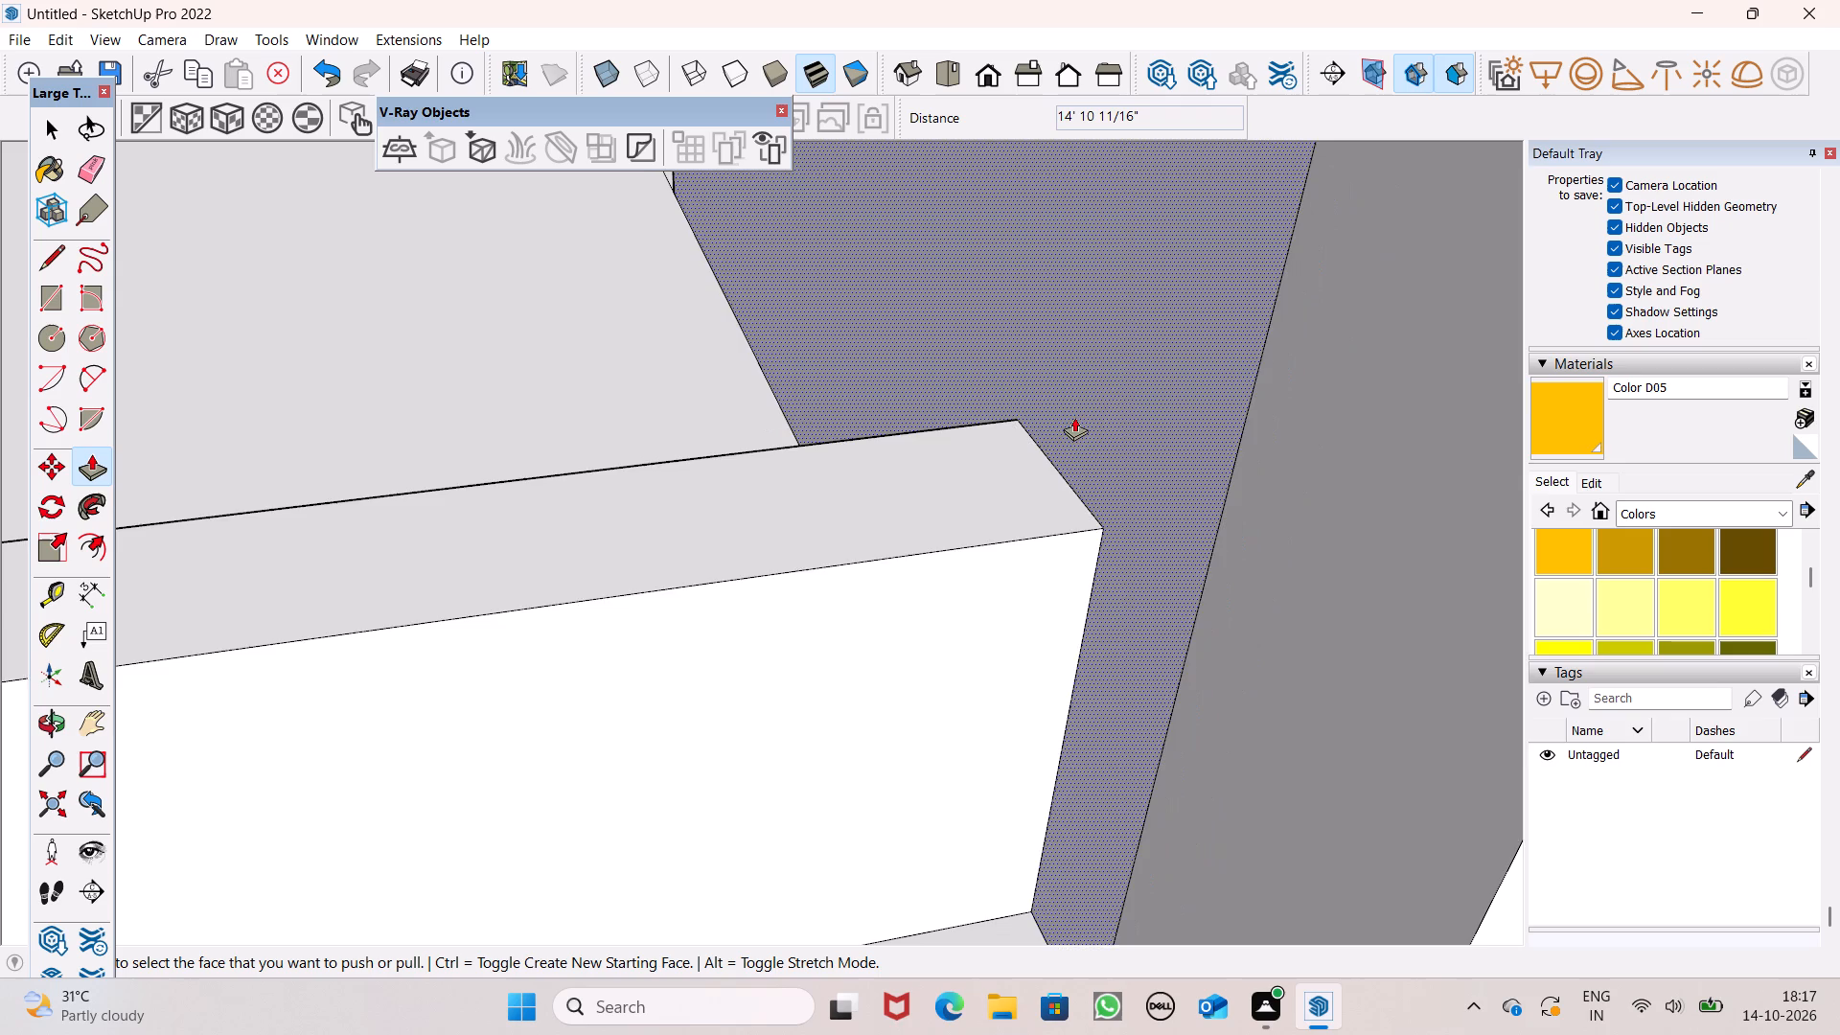
scroll(1074, 417, "down", 5)
middle_click_drag(1098, 627, 1494, 676)
middle_click_drag(813, 461, 1138, 467)
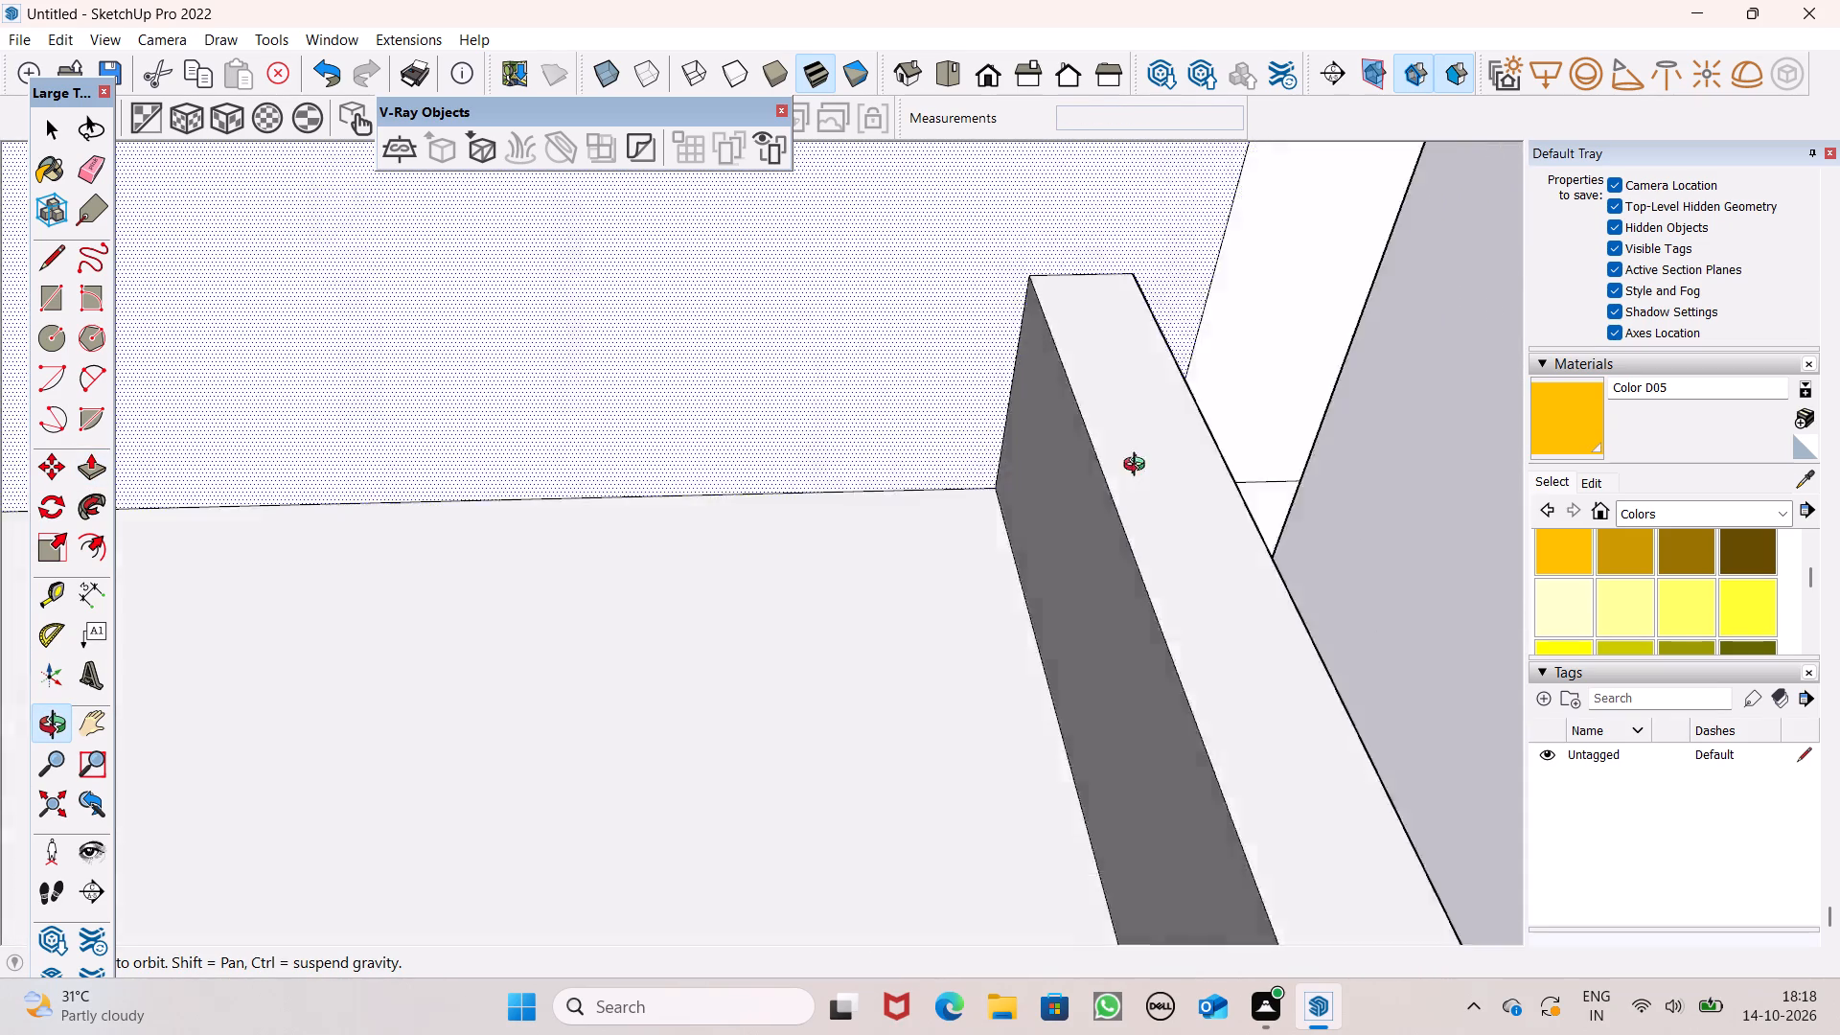
middle_click_drag(1138, 467, 647, 360)
scroll(646, 361, "up", 1)
scroll(646, 362, "down", 3)
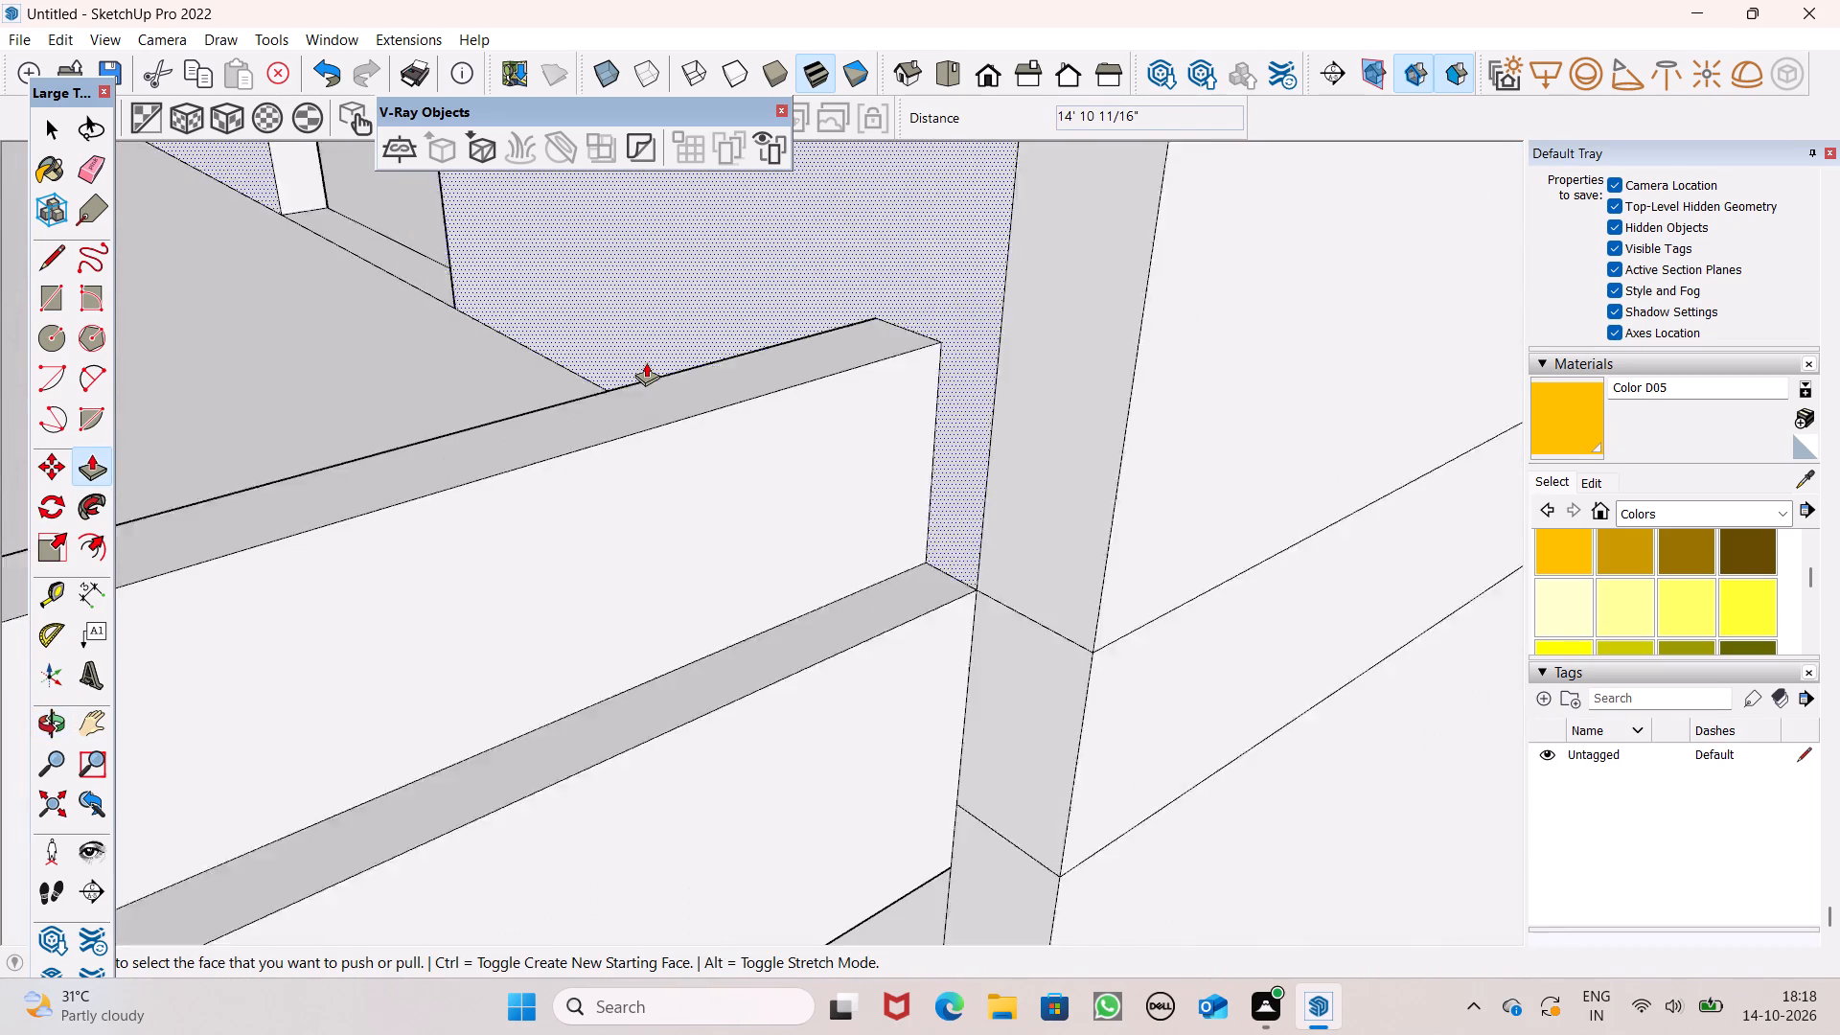
scroll(646, 362, "down", 8)
scroll(935, 372, "up", 1)
scroll(935, 372, "down", 9)
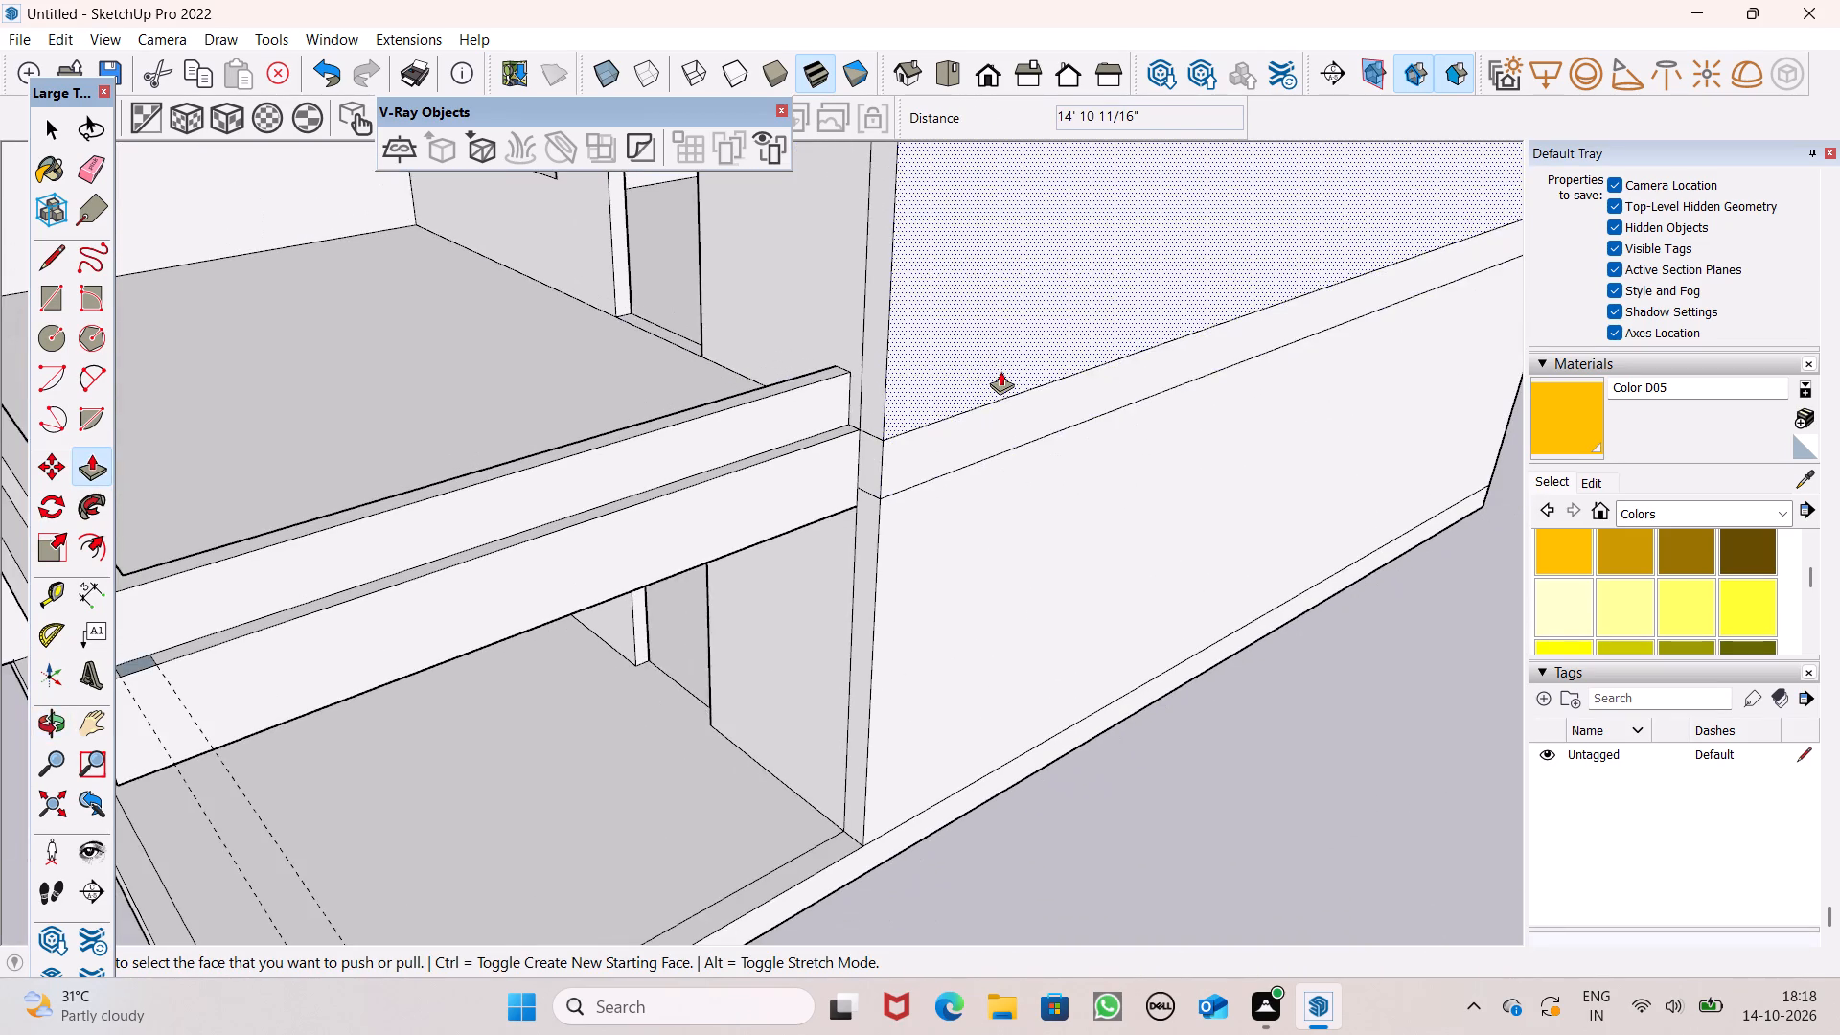
scroll(1002, 378, "up", 1)
scroll(1005, 401, "down", 7)
scroll(1012, 432, "up", 1)
scroll(1012, 432, "down", 2)
Examine the front parapet's end where it meets the decorated triangle wall.
middle_click_drag(740, 497, 1135, 545)
scroll(448, 435, "up", 1)
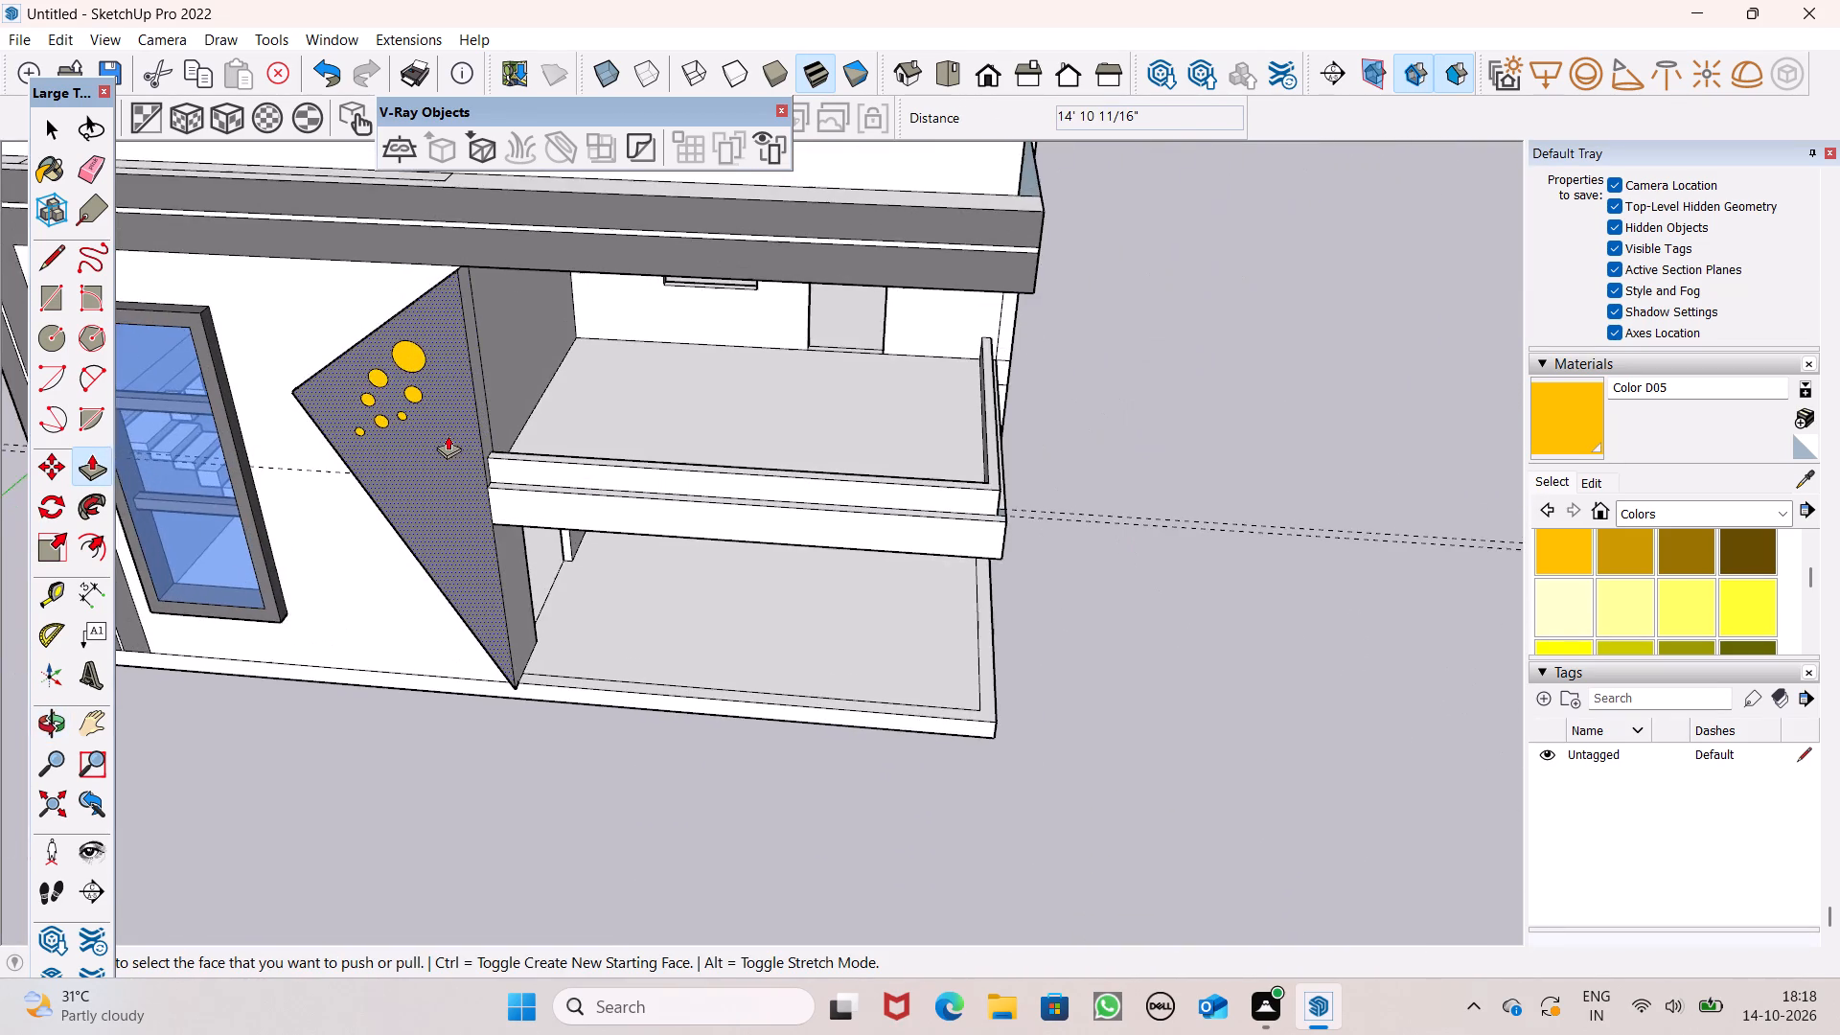
scroll(451, 434, "up", 4)
scroll(611, 410, "down", 1)
scroll(611, 410, "up", 5)
scroll(548, 469, "down", 2)
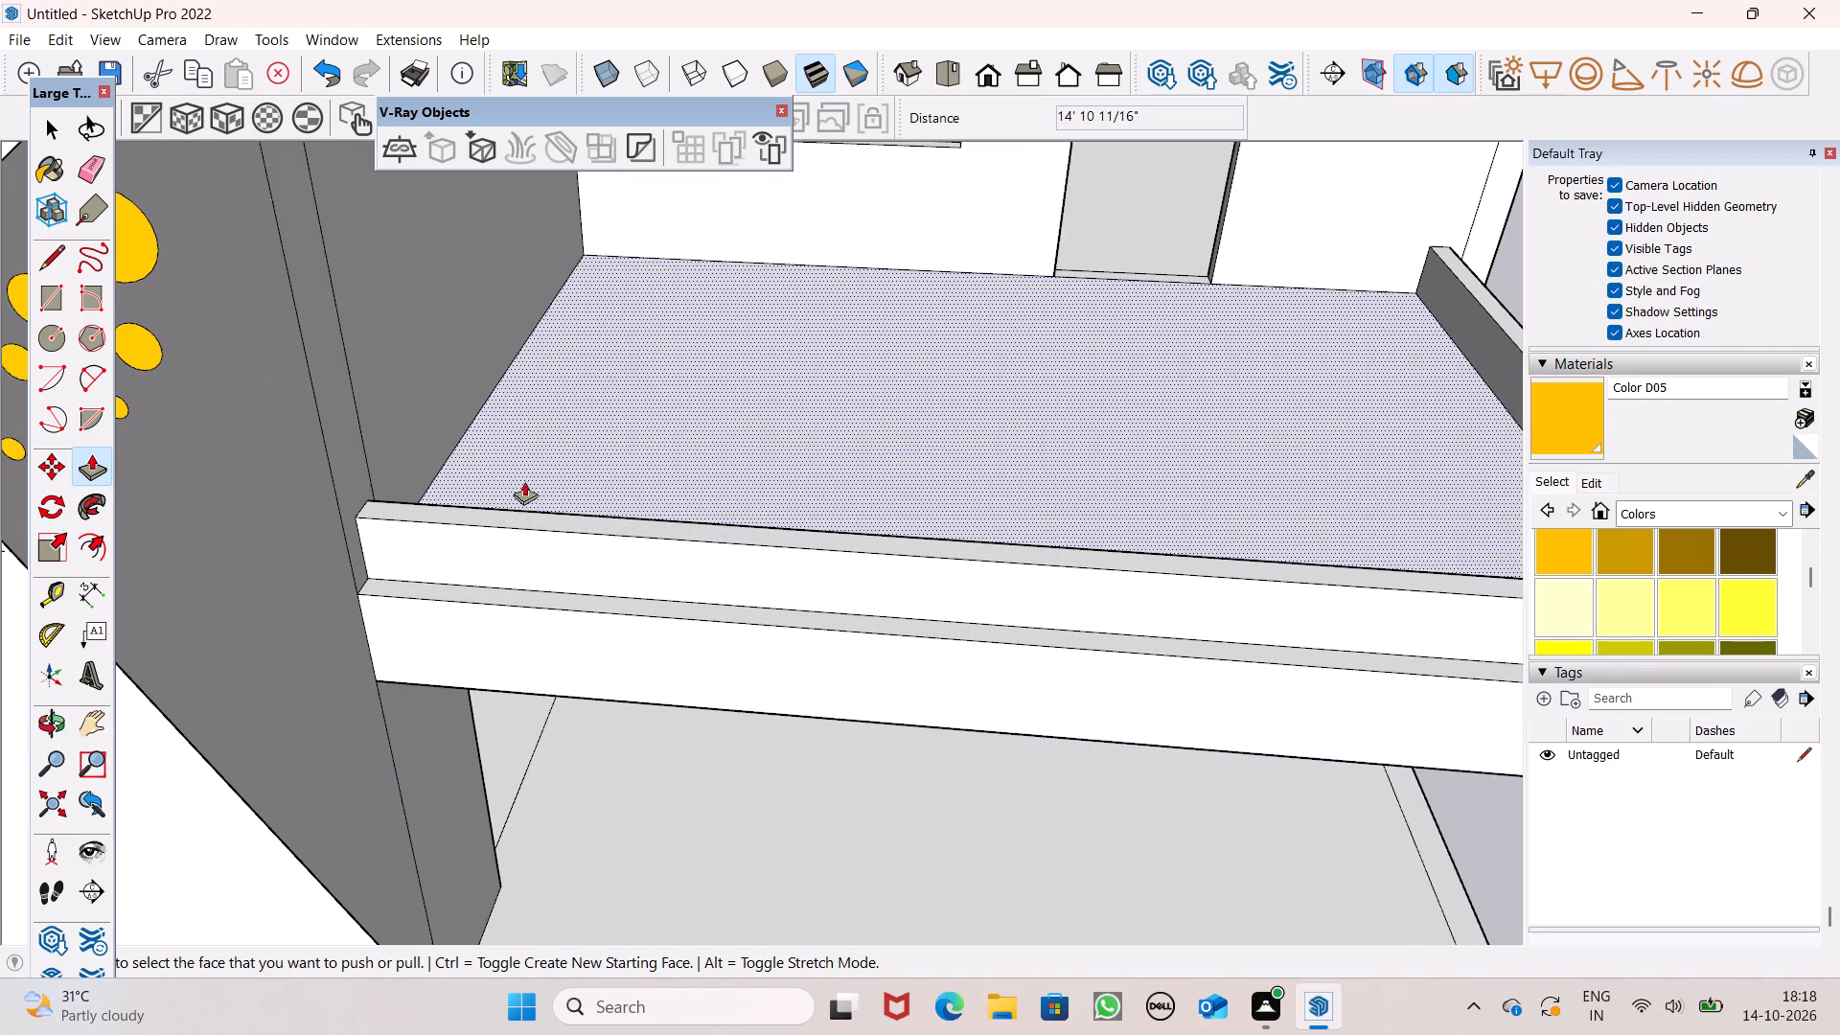
middle_click_drag(501, 569, 552, 746)
scroll(472, 600, "up", 2)
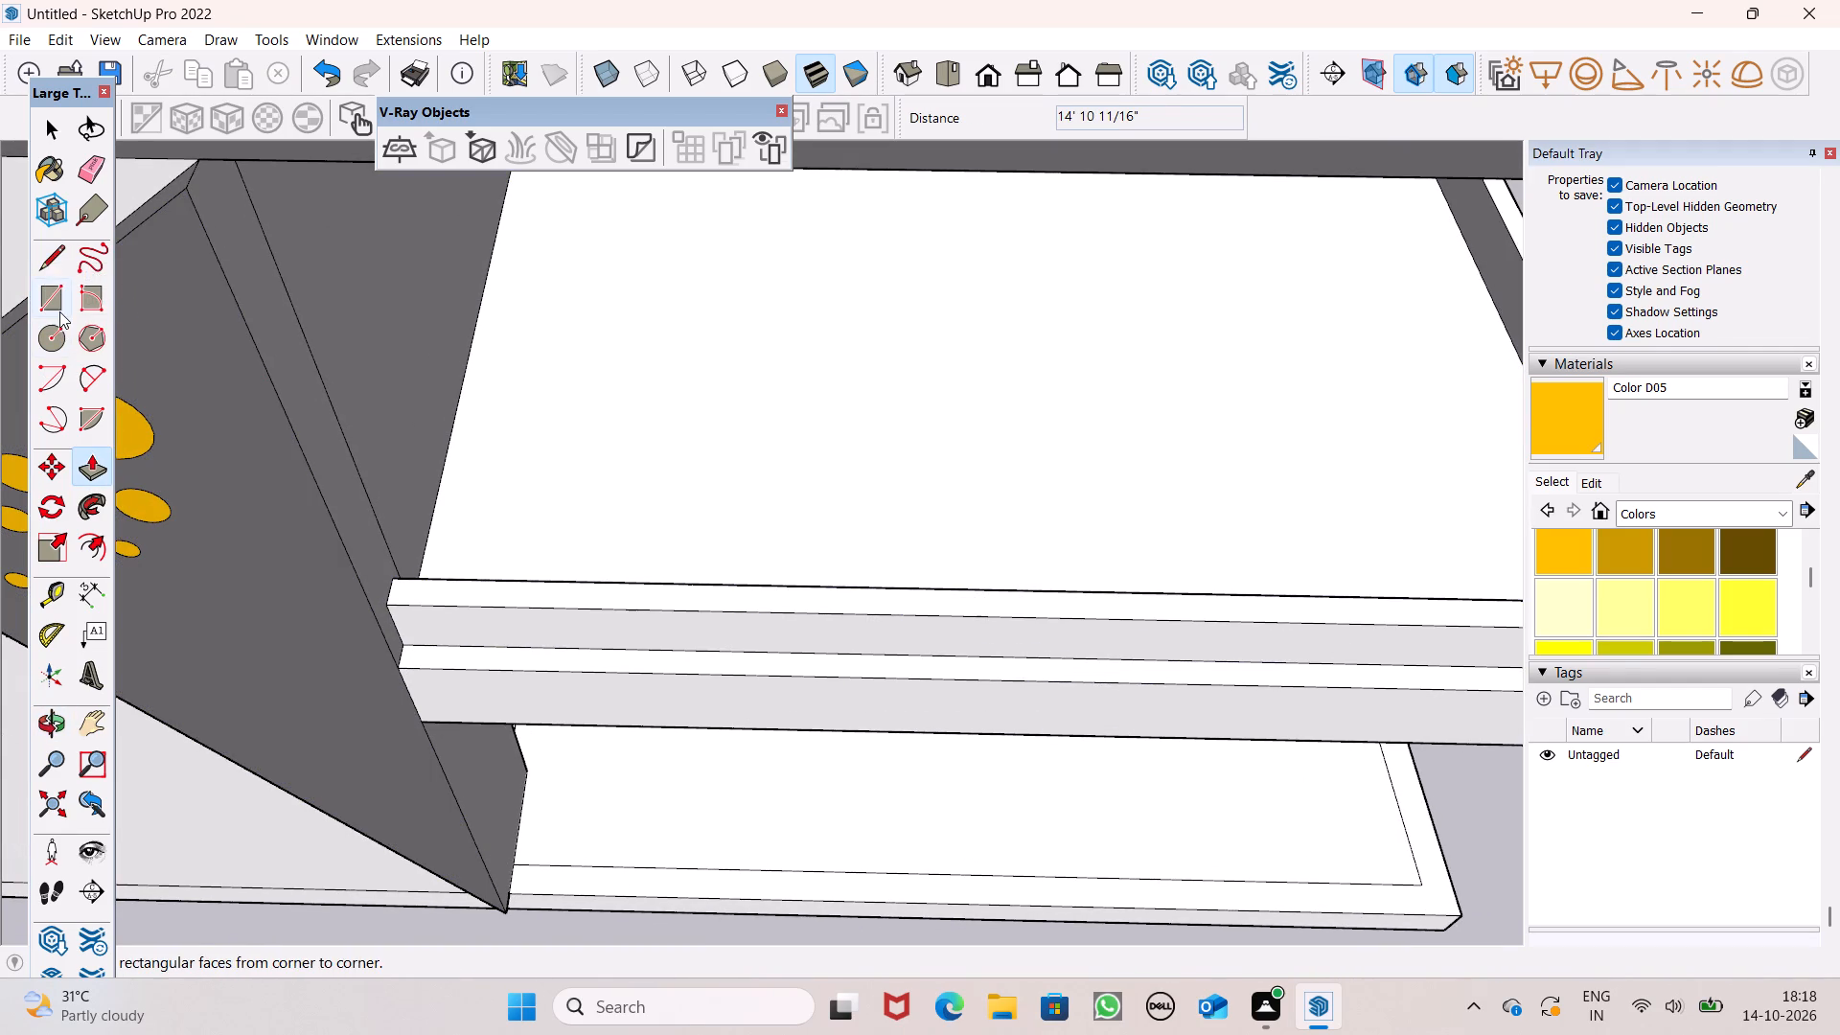
Draw a line about 22' 1" long along the middle of the front parapet's top, from the triangle wall to the outer edge.
left_click(55, 256)
scroll(371, 602, "down", 3)
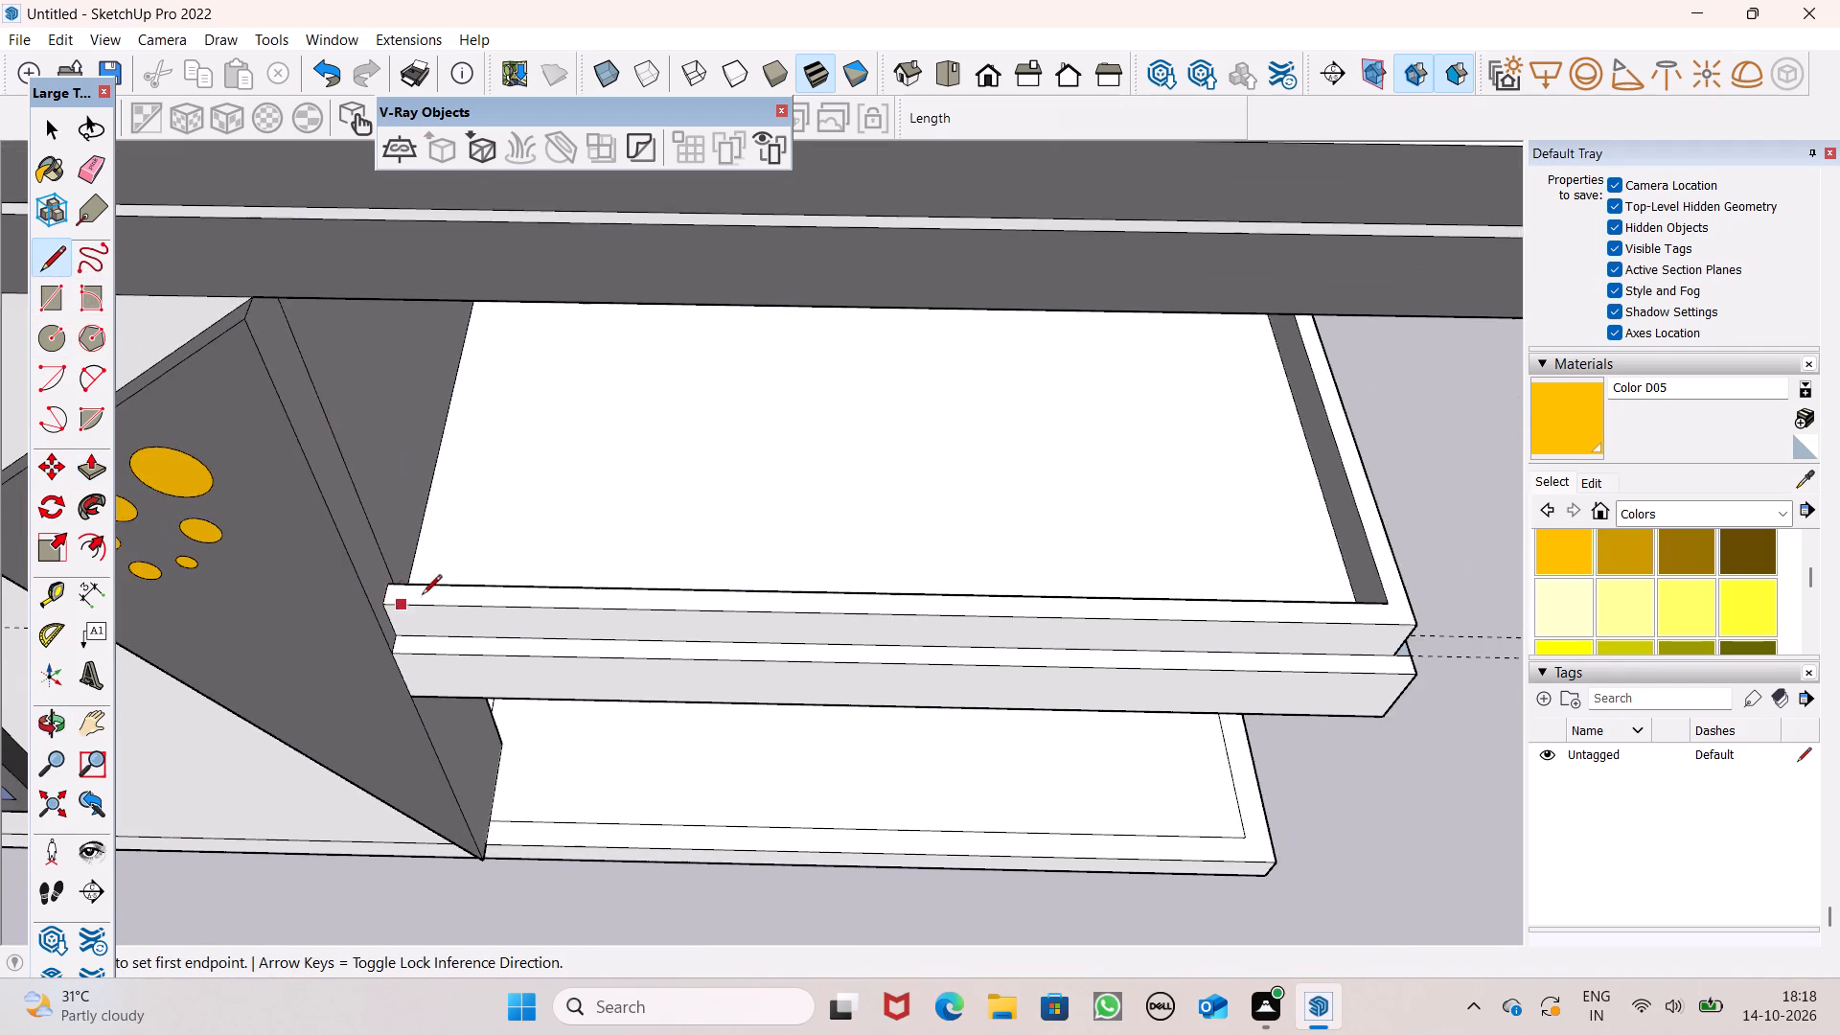
scroll(431, 588, "up", 3)
scroll(431, 588, "down", 1)
scroll(431, 588, "up", 2)
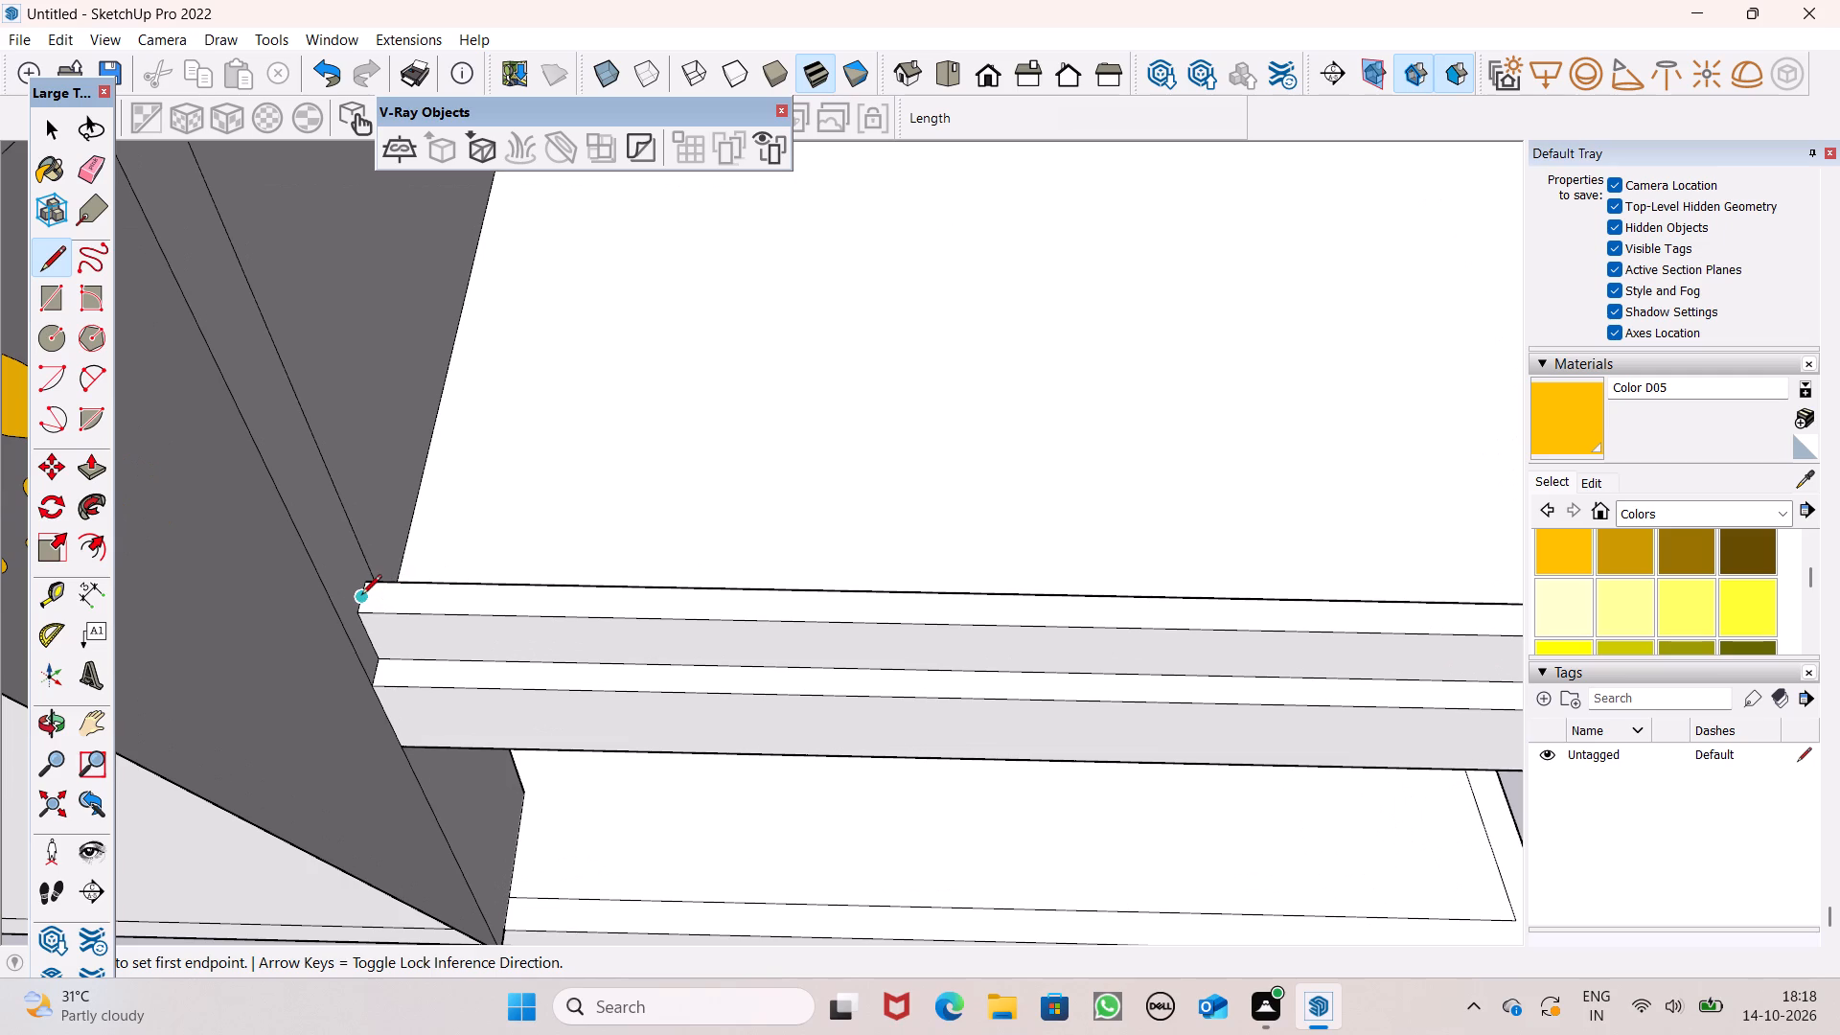
left_click_drag(361, 597, 375, 598)
scroll(585, 576, "down", 6)
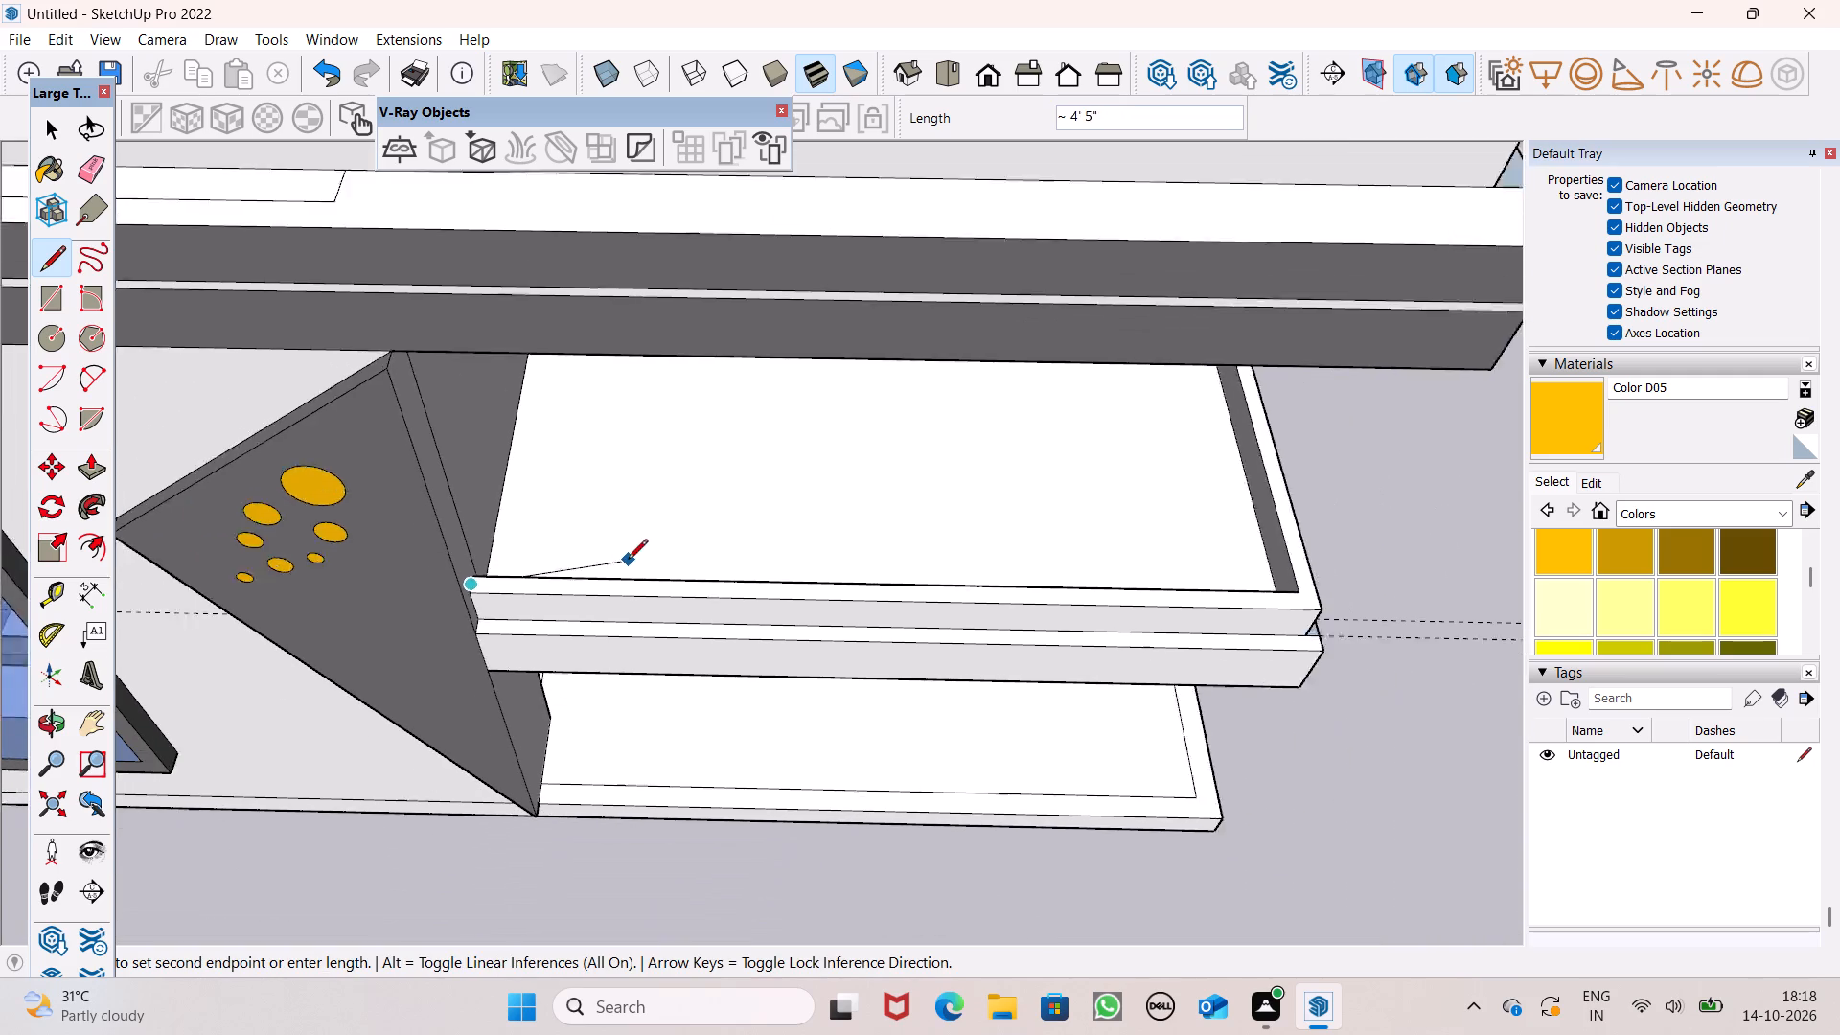
scroll(628, 561, "down", 2)
scroll(1190, 577, "up", 7)
scroll(1206, 583, "down", 1)
scroll(1207, 583, "up", 1)
scroll(1209, 583, "down", 1)
scroll(1209, 583, "up", 11)
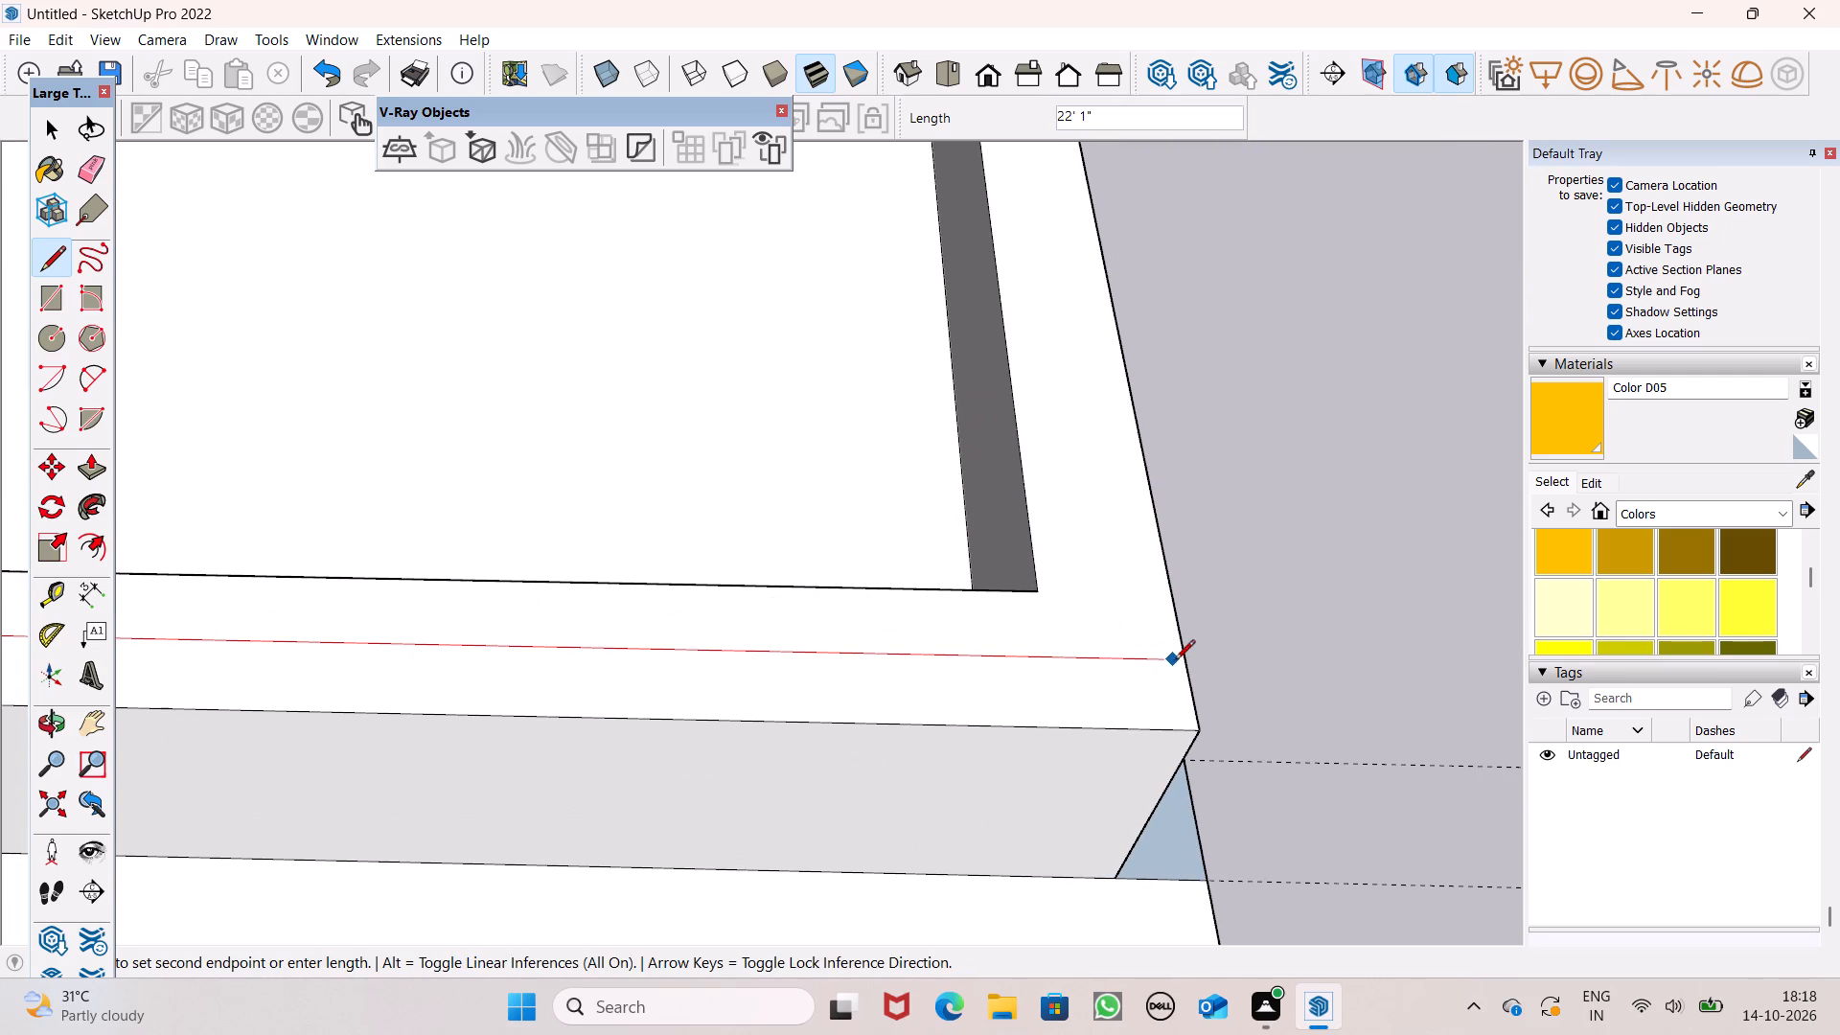
left_click(1183, 661)
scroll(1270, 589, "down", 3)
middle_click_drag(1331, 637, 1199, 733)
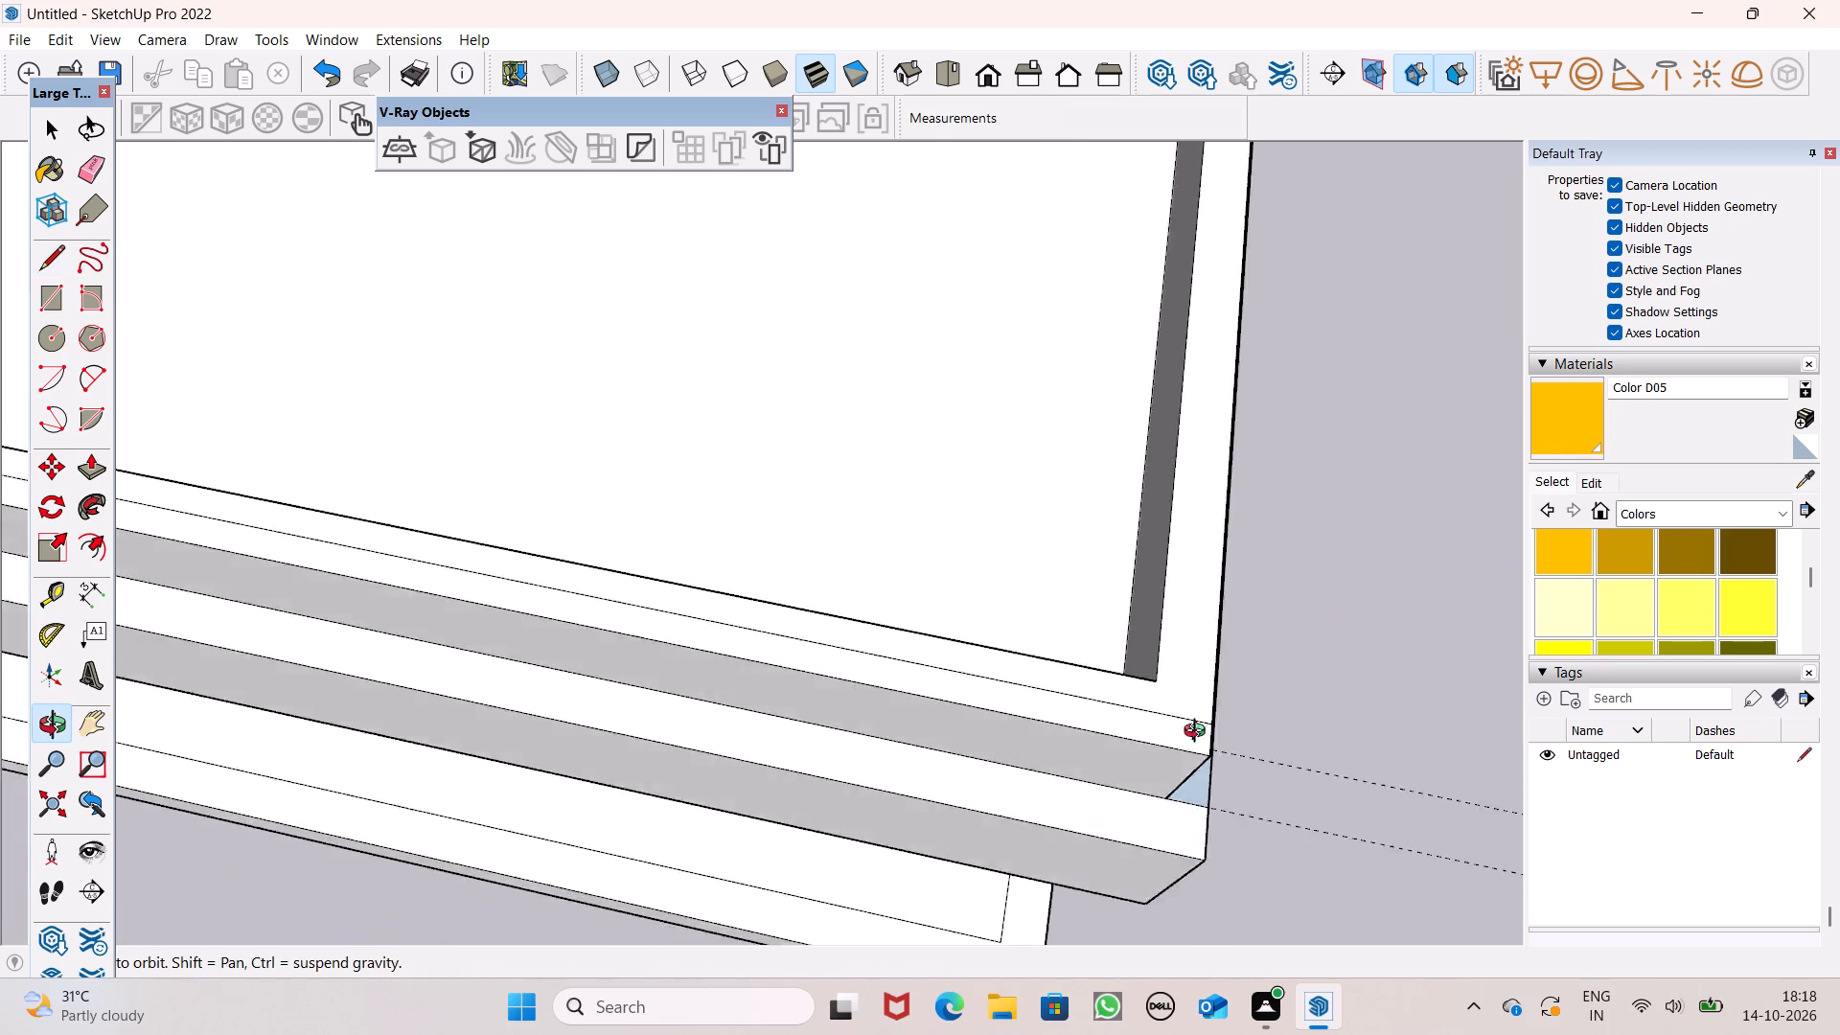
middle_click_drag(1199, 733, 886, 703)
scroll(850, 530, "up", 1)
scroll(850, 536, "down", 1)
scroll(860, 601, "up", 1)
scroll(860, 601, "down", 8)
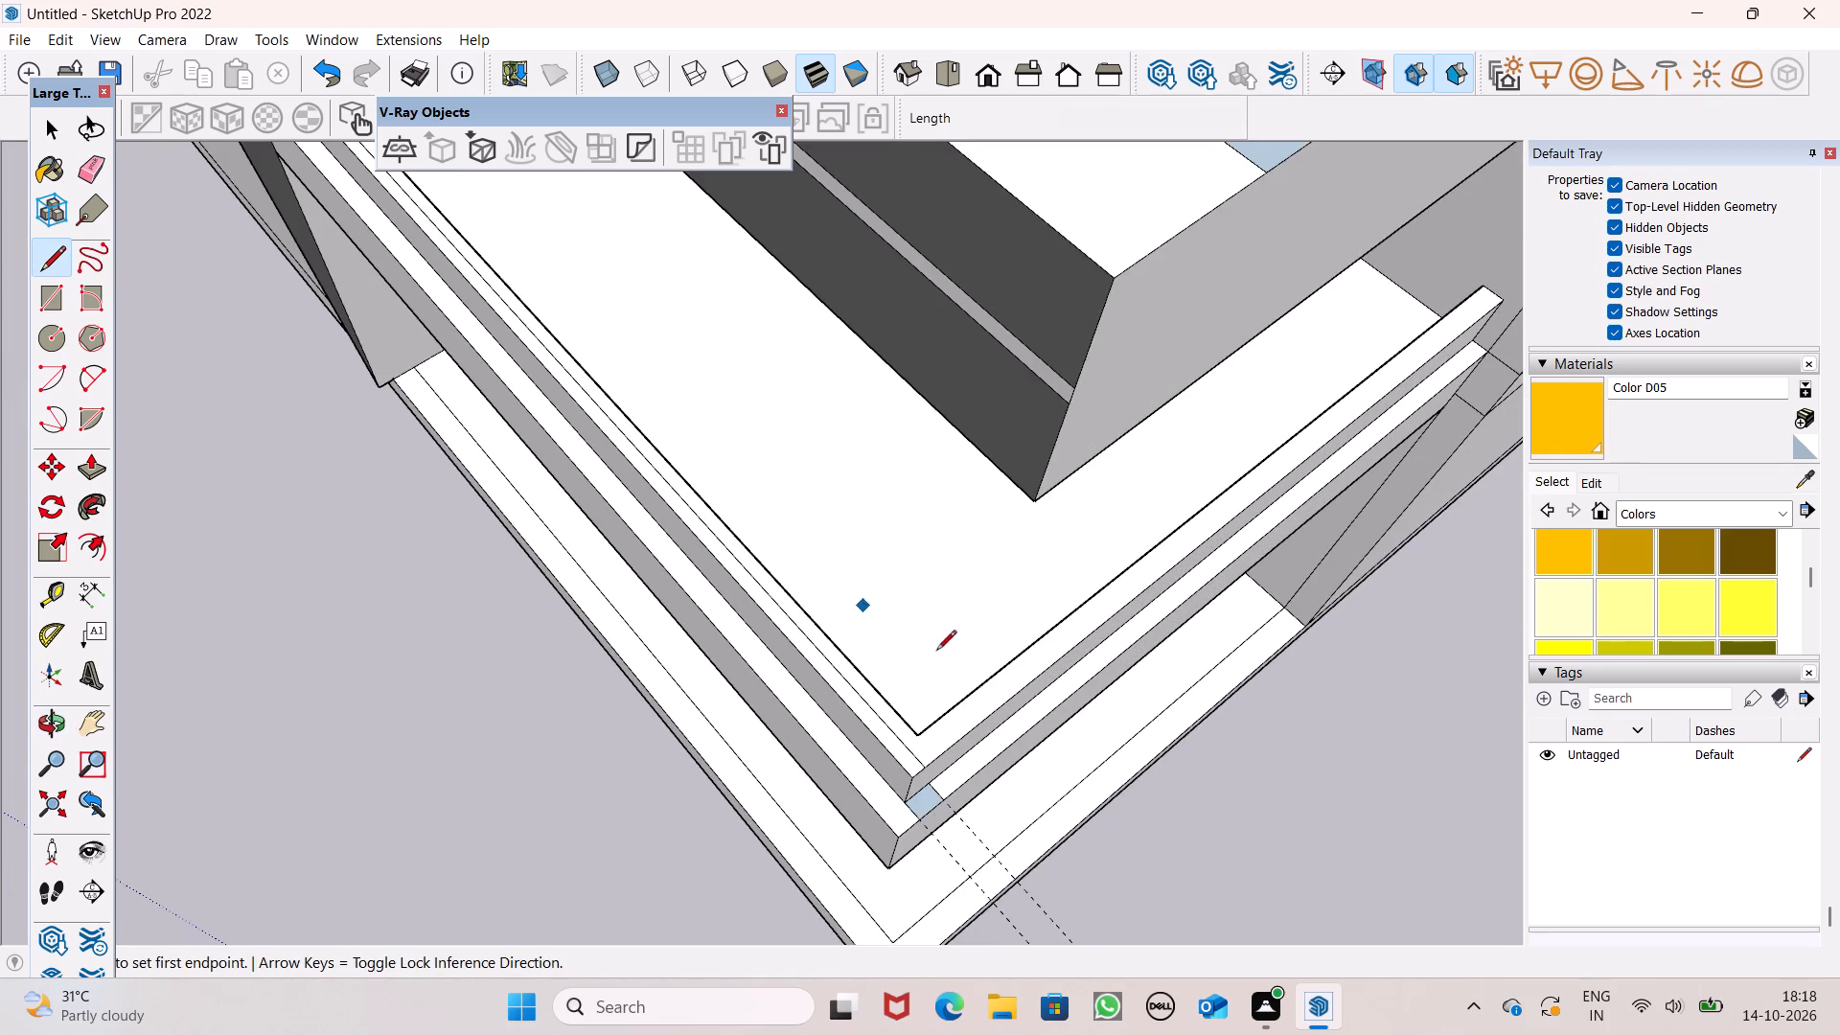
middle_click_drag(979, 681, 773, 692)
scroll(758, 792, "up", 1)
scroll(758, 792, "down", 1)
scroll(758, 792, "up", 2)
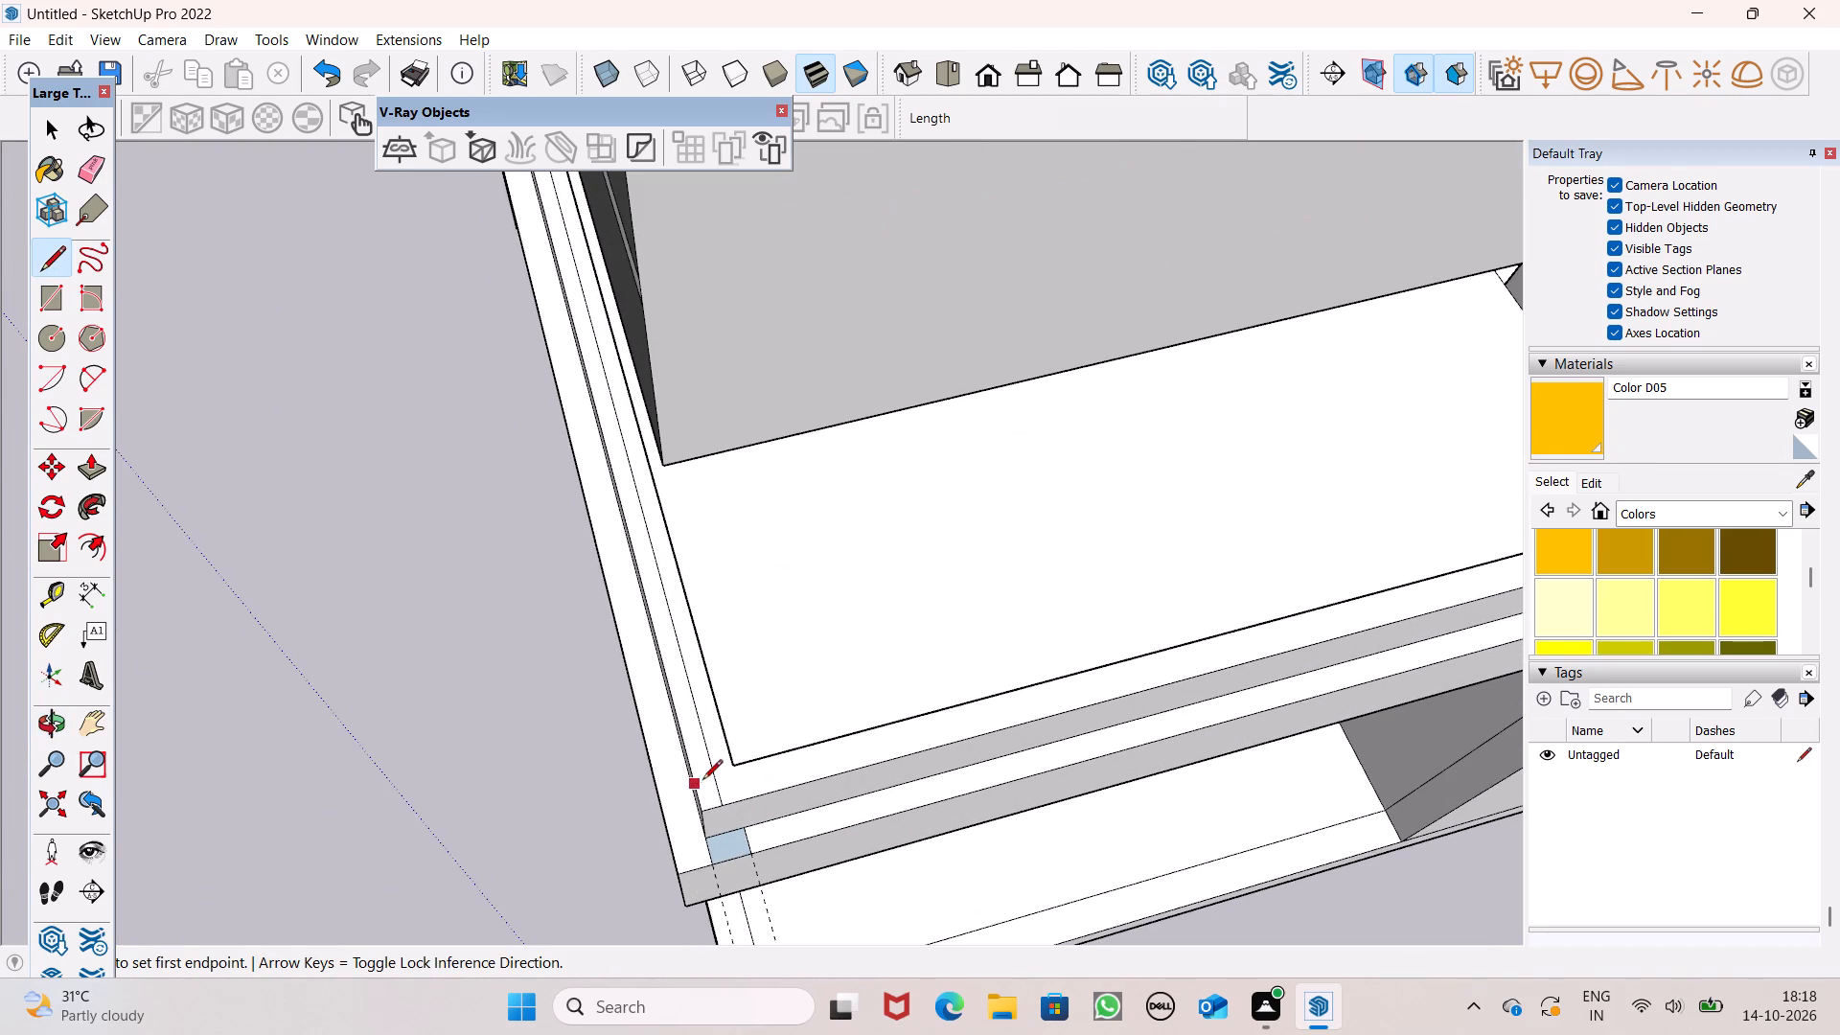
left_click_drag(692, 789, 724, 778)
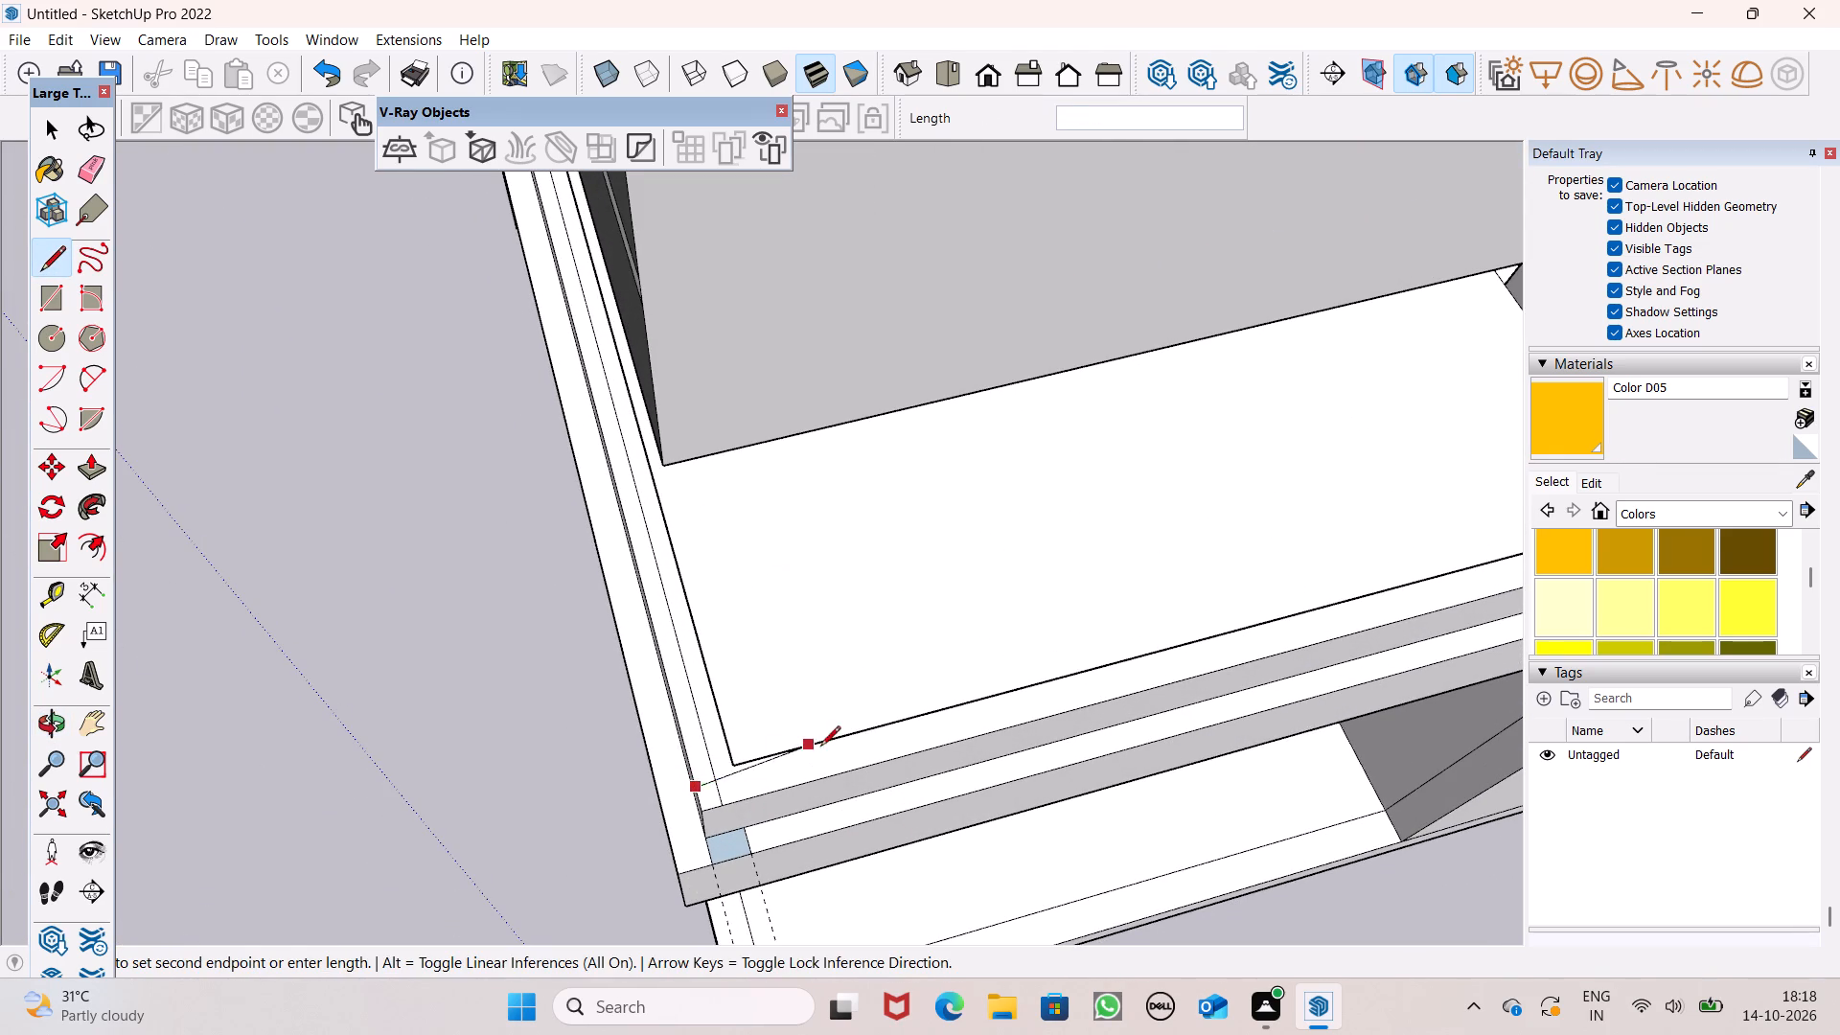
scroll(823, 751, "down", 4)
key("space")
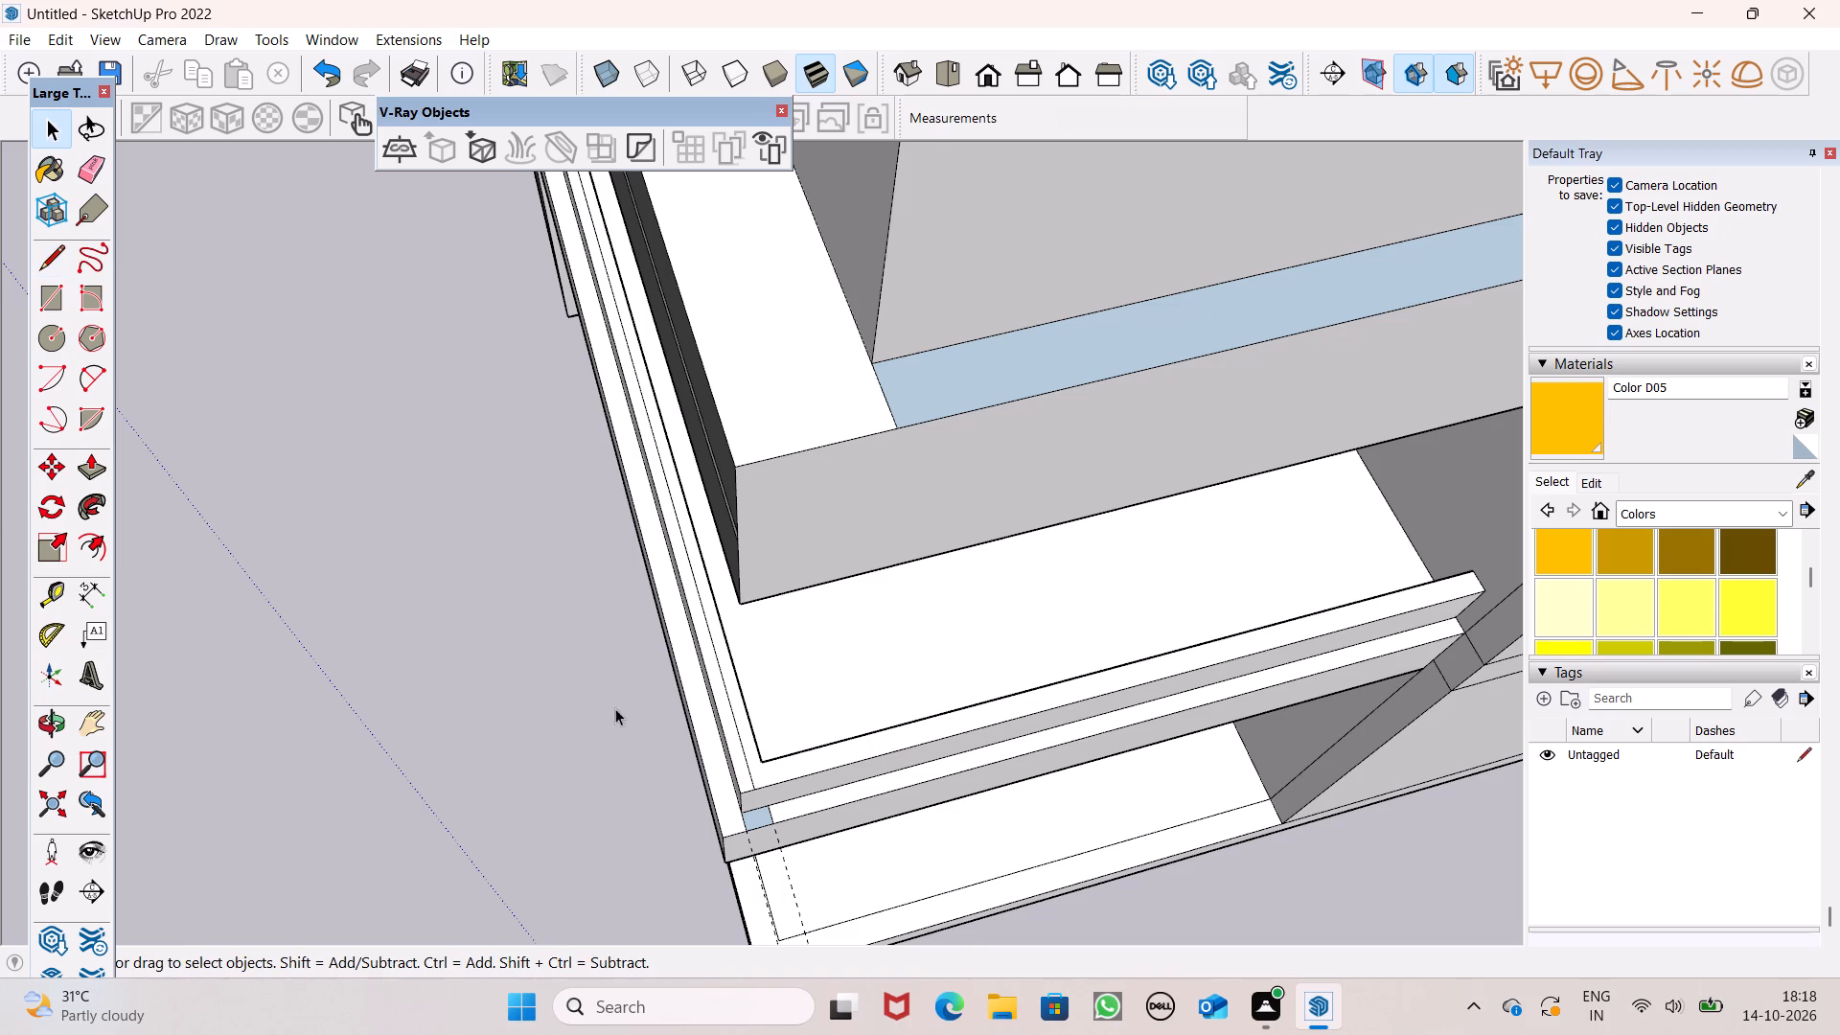
Draw a line about 15' 3" long along the middle of the side parapet's top, from the building wall past the front parapet's line.
left_click(49, 270)
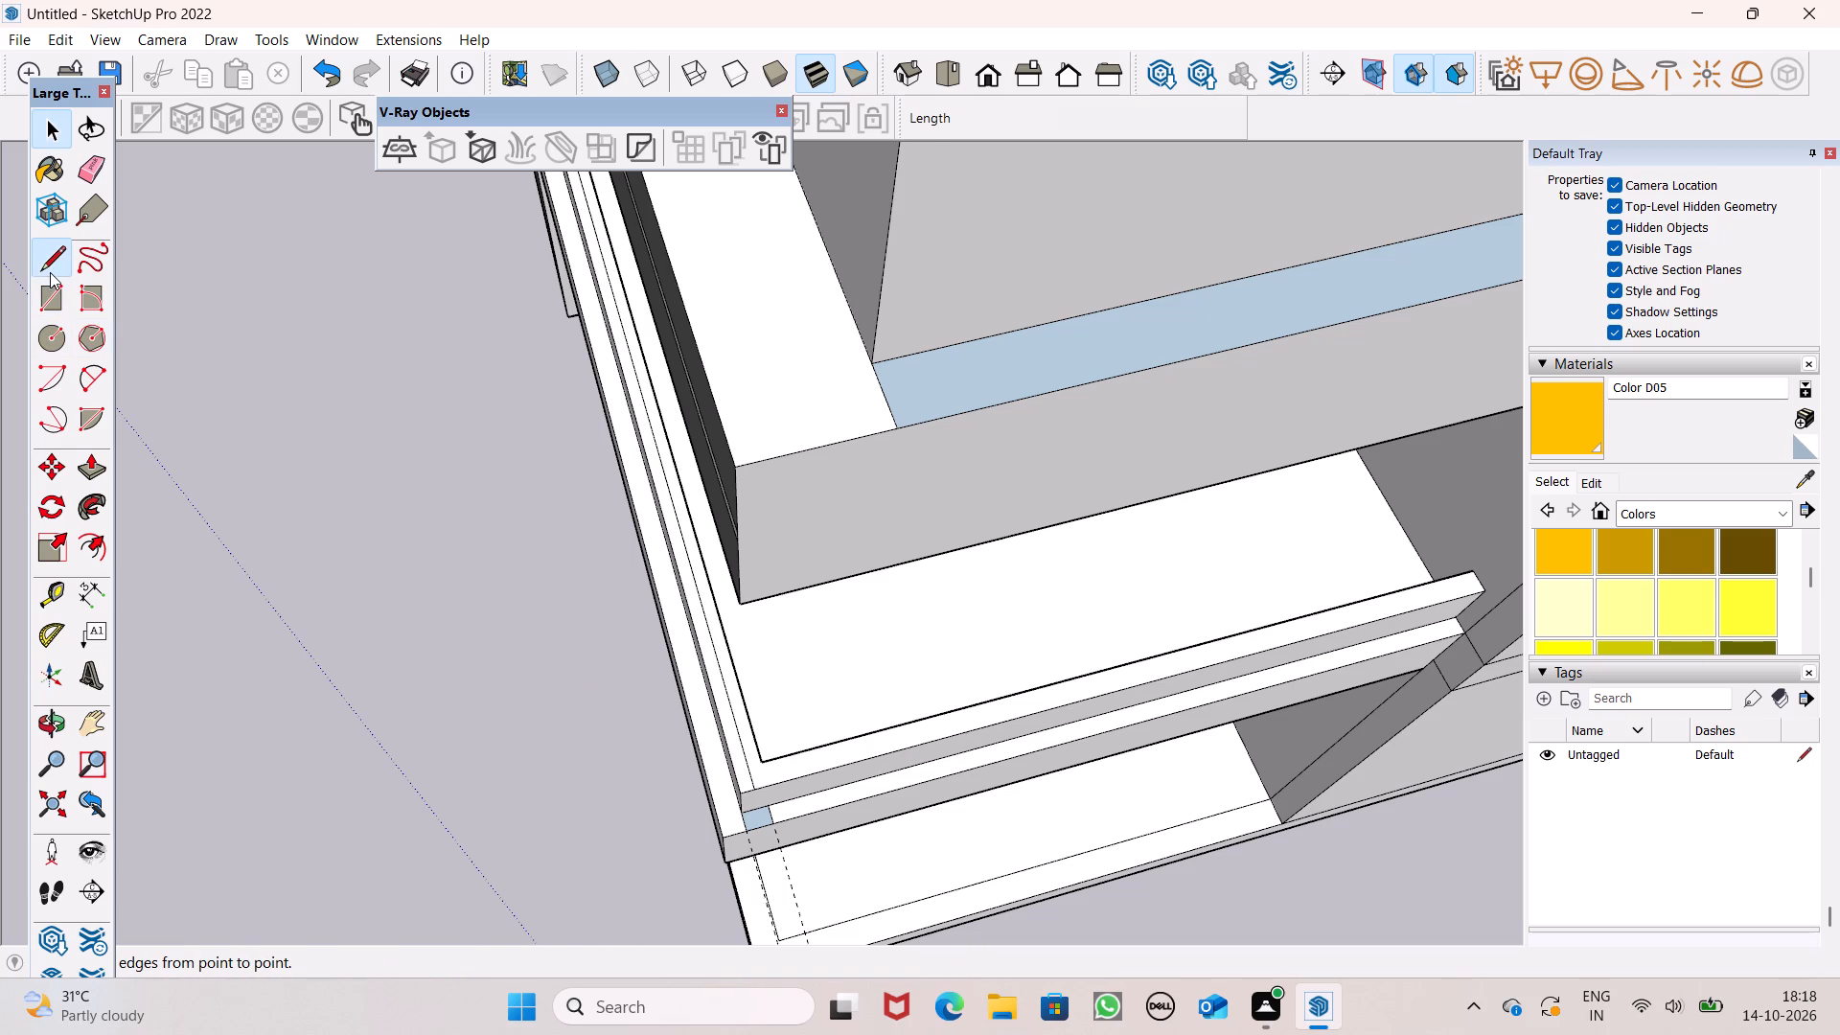
scroll(883, 377, "down", 5)
scroll(1300, 541, "up", 11)
scroll(1368, 563, "down", 1)
scroll(1368, 552, "up", 1)
left_click(1360, 504)
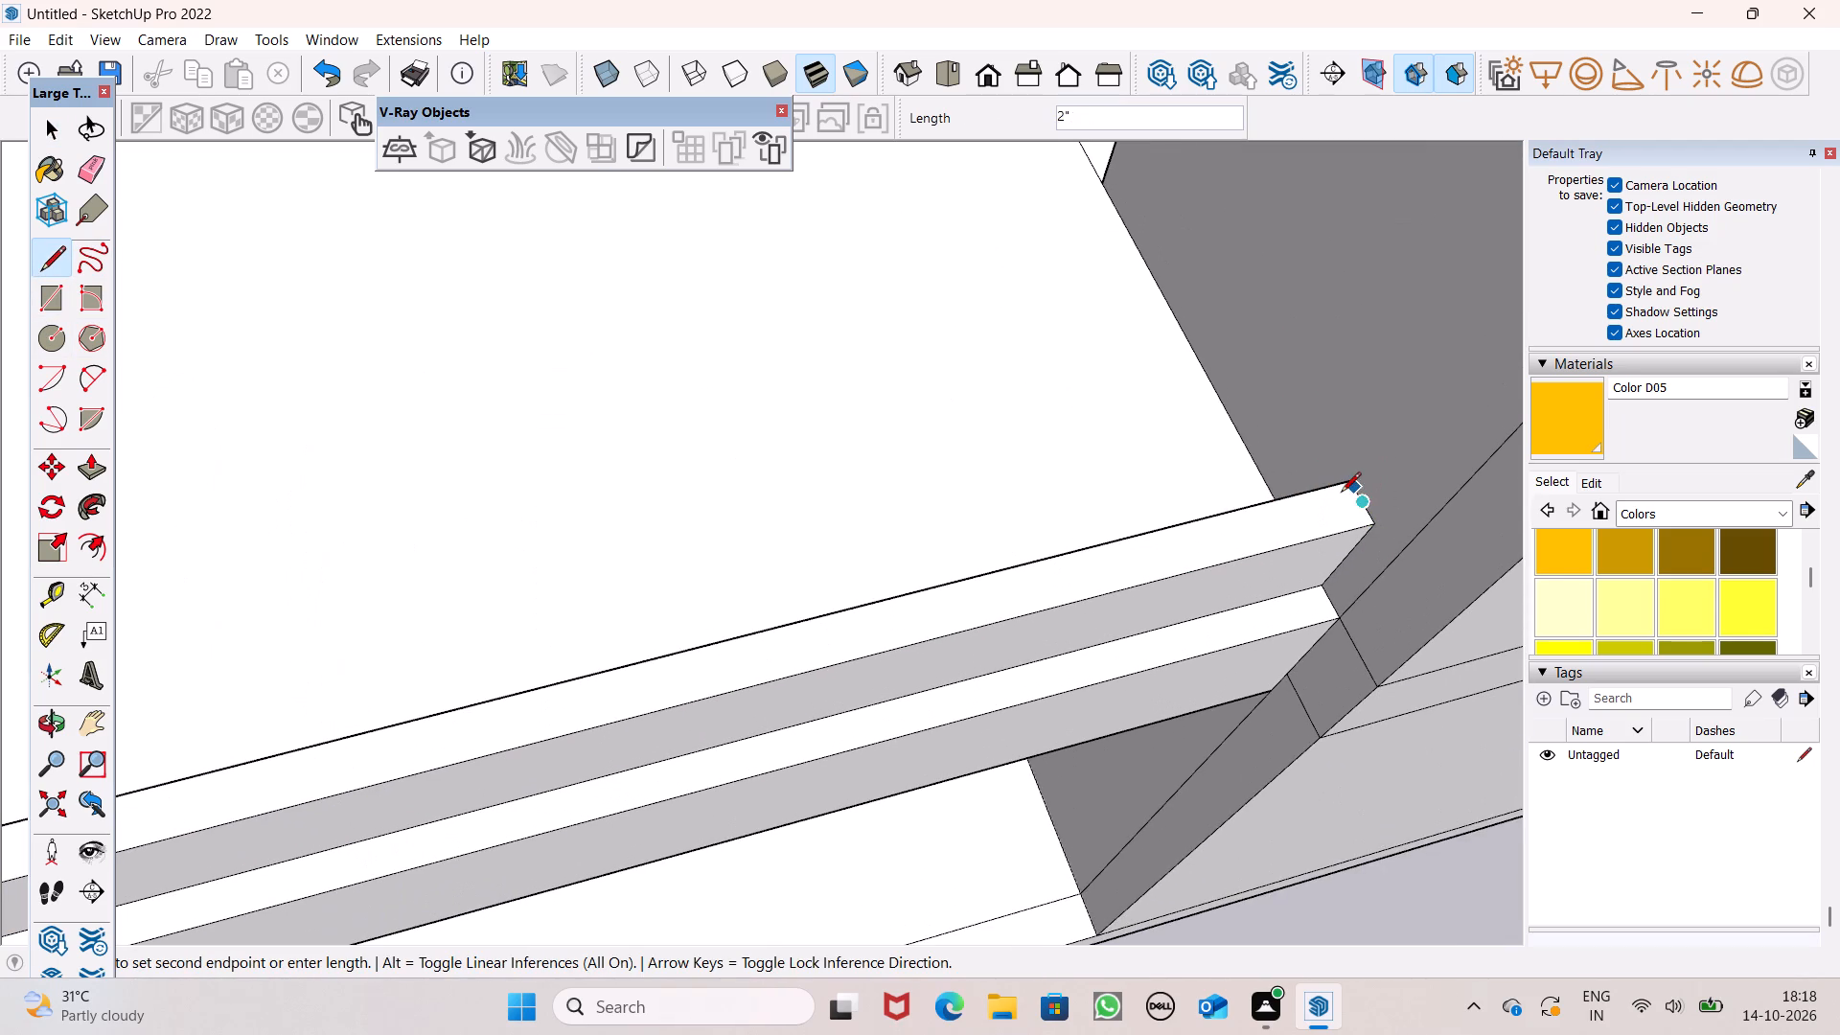
scroll(1341, 494, "down", 7)
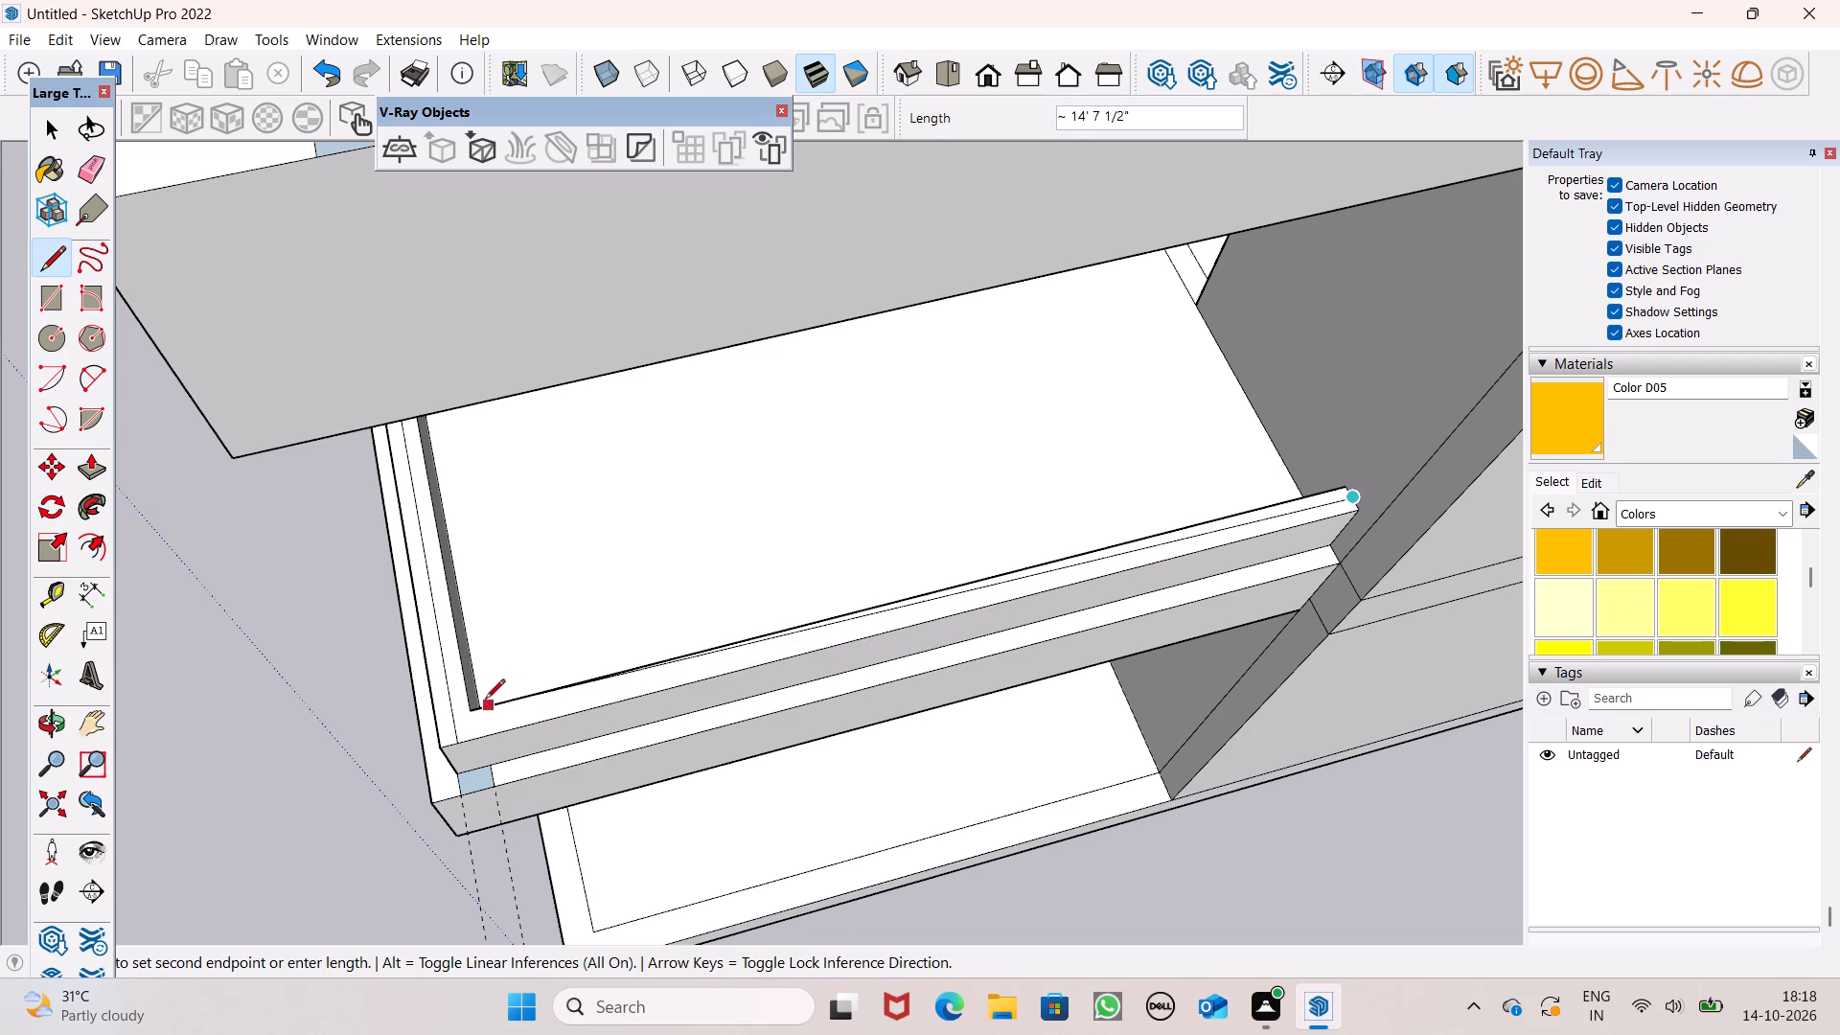
scroll(461, 711, "up", 8)
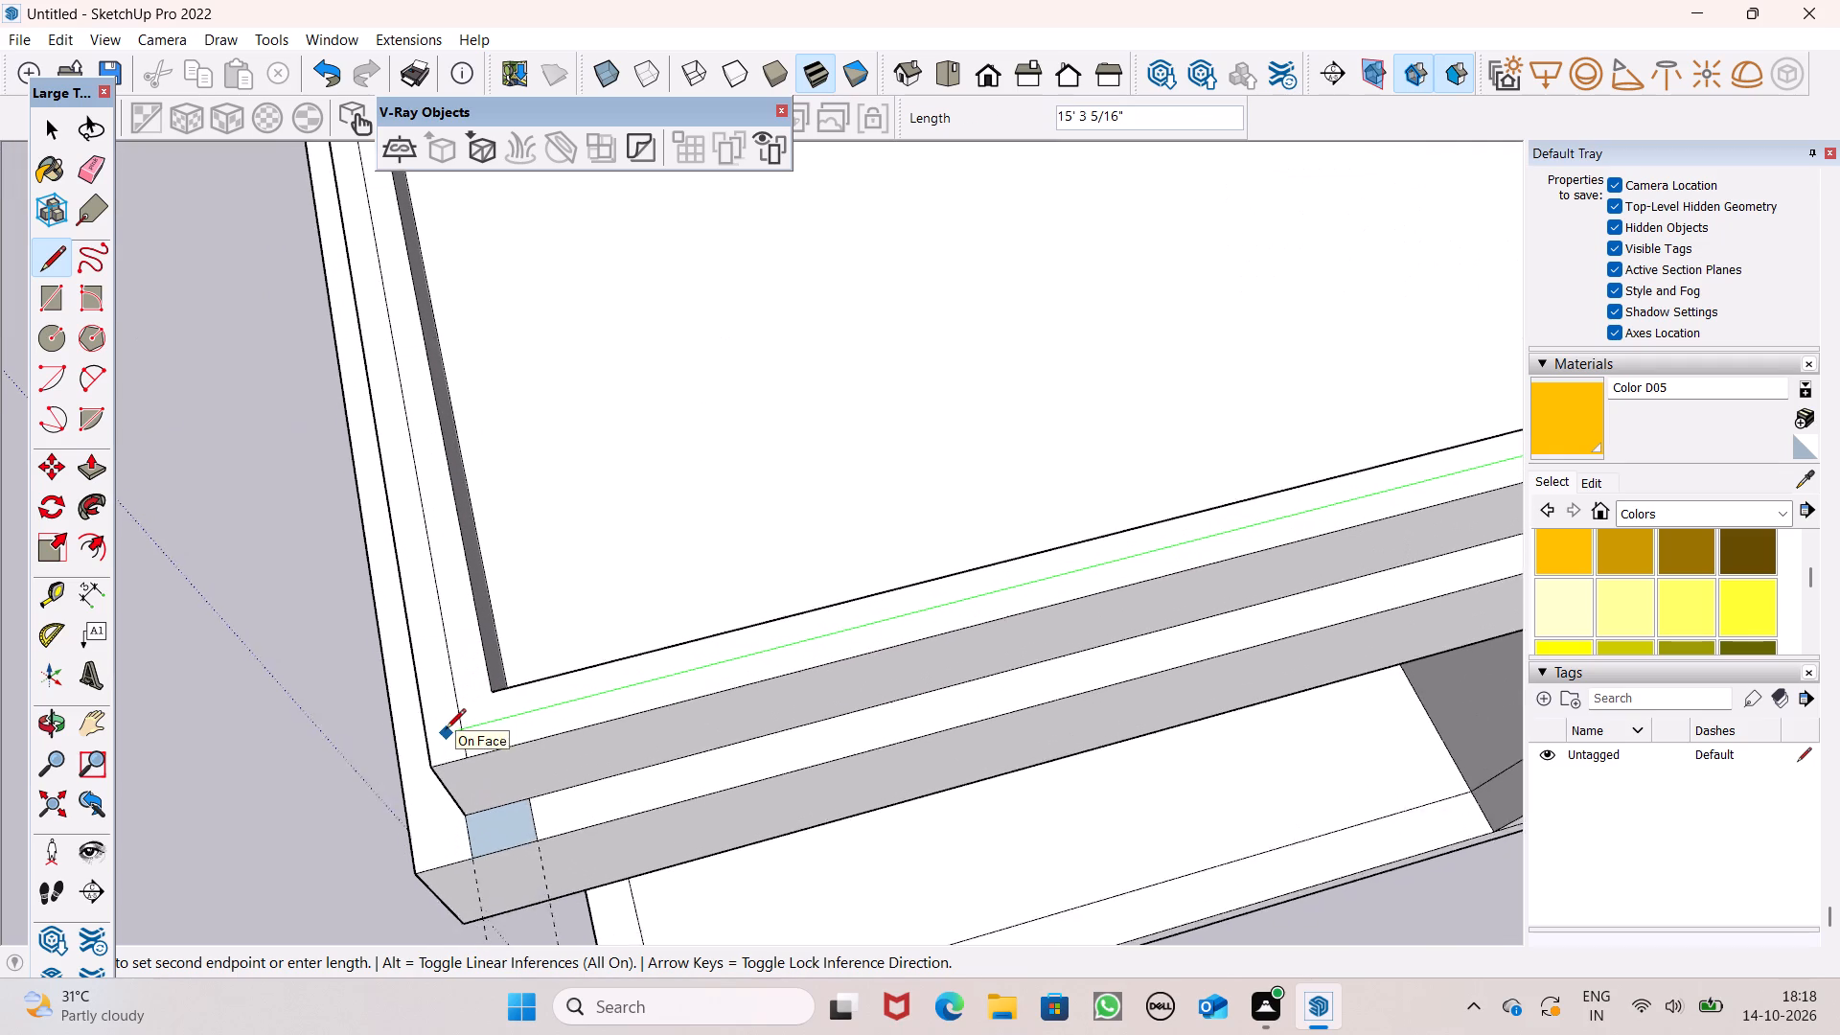
scroll(446, 730, "up", 4)
left_click(441, 727)
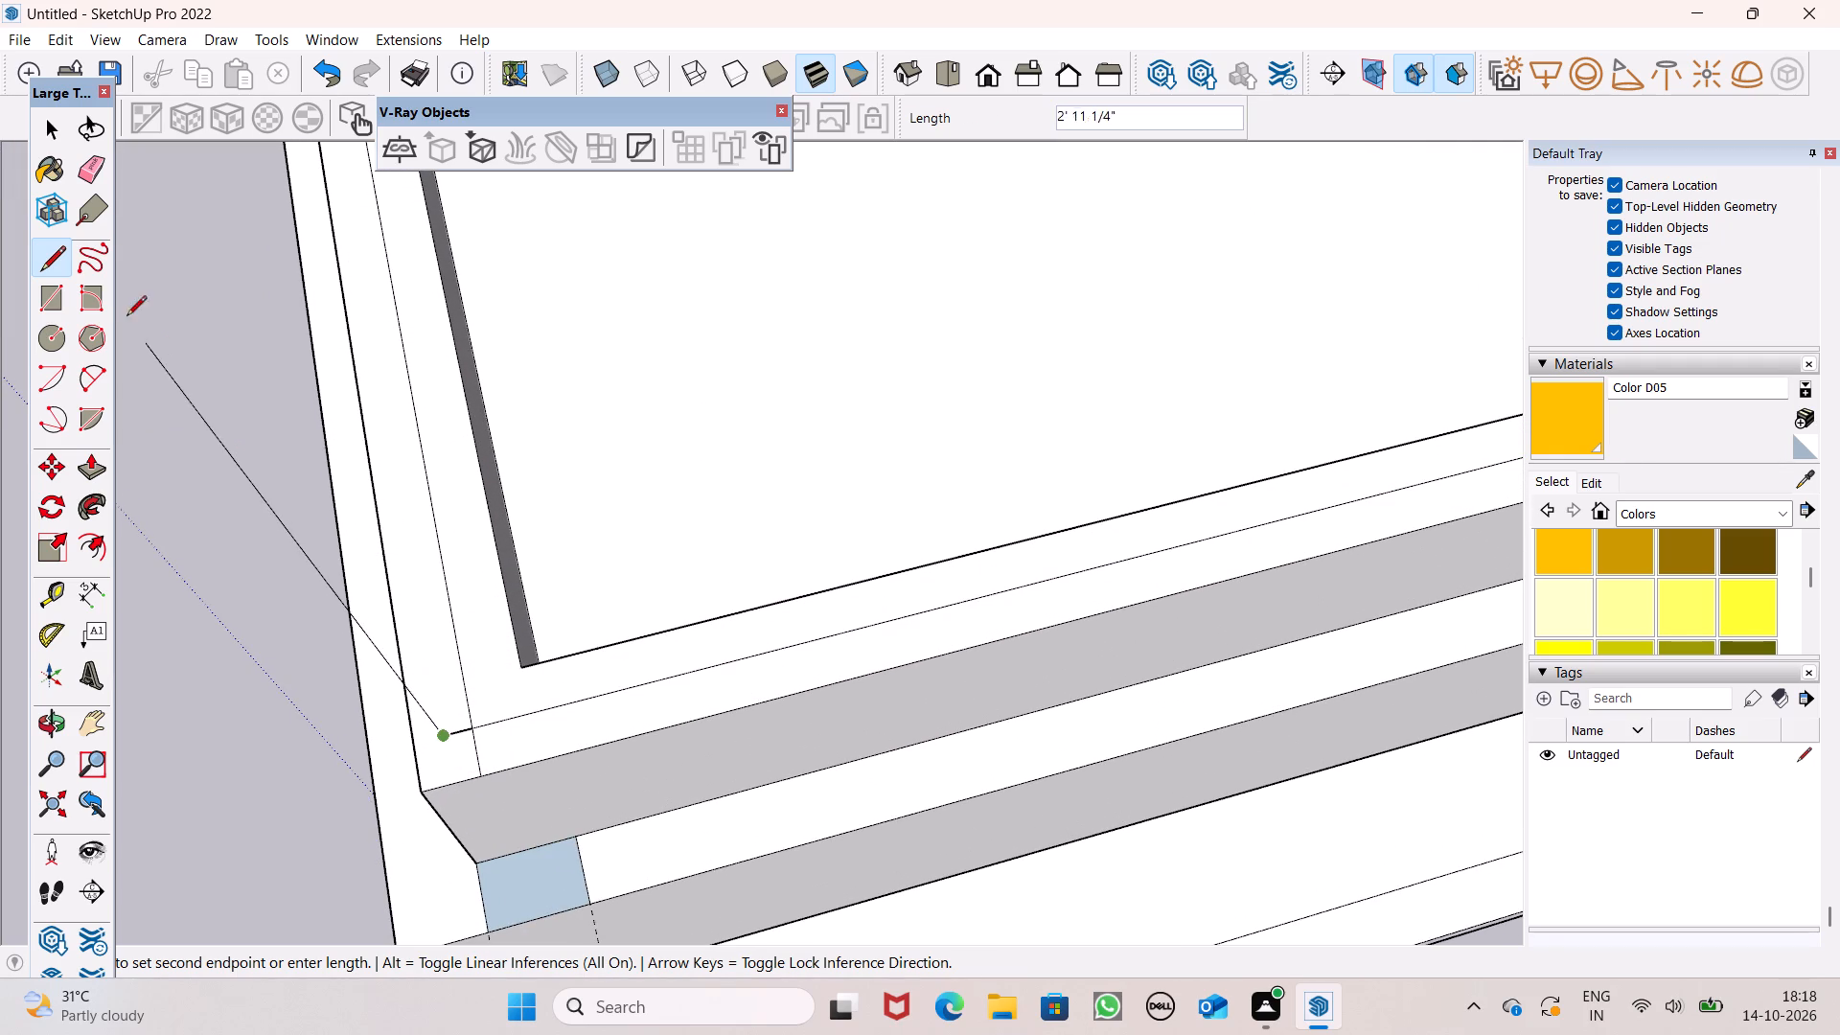
Erase the line ends that overrun the corner where the two parapet-top centre lines meet.
left_click(95, 162)
left_click_drag(459, 717, 457, 720)
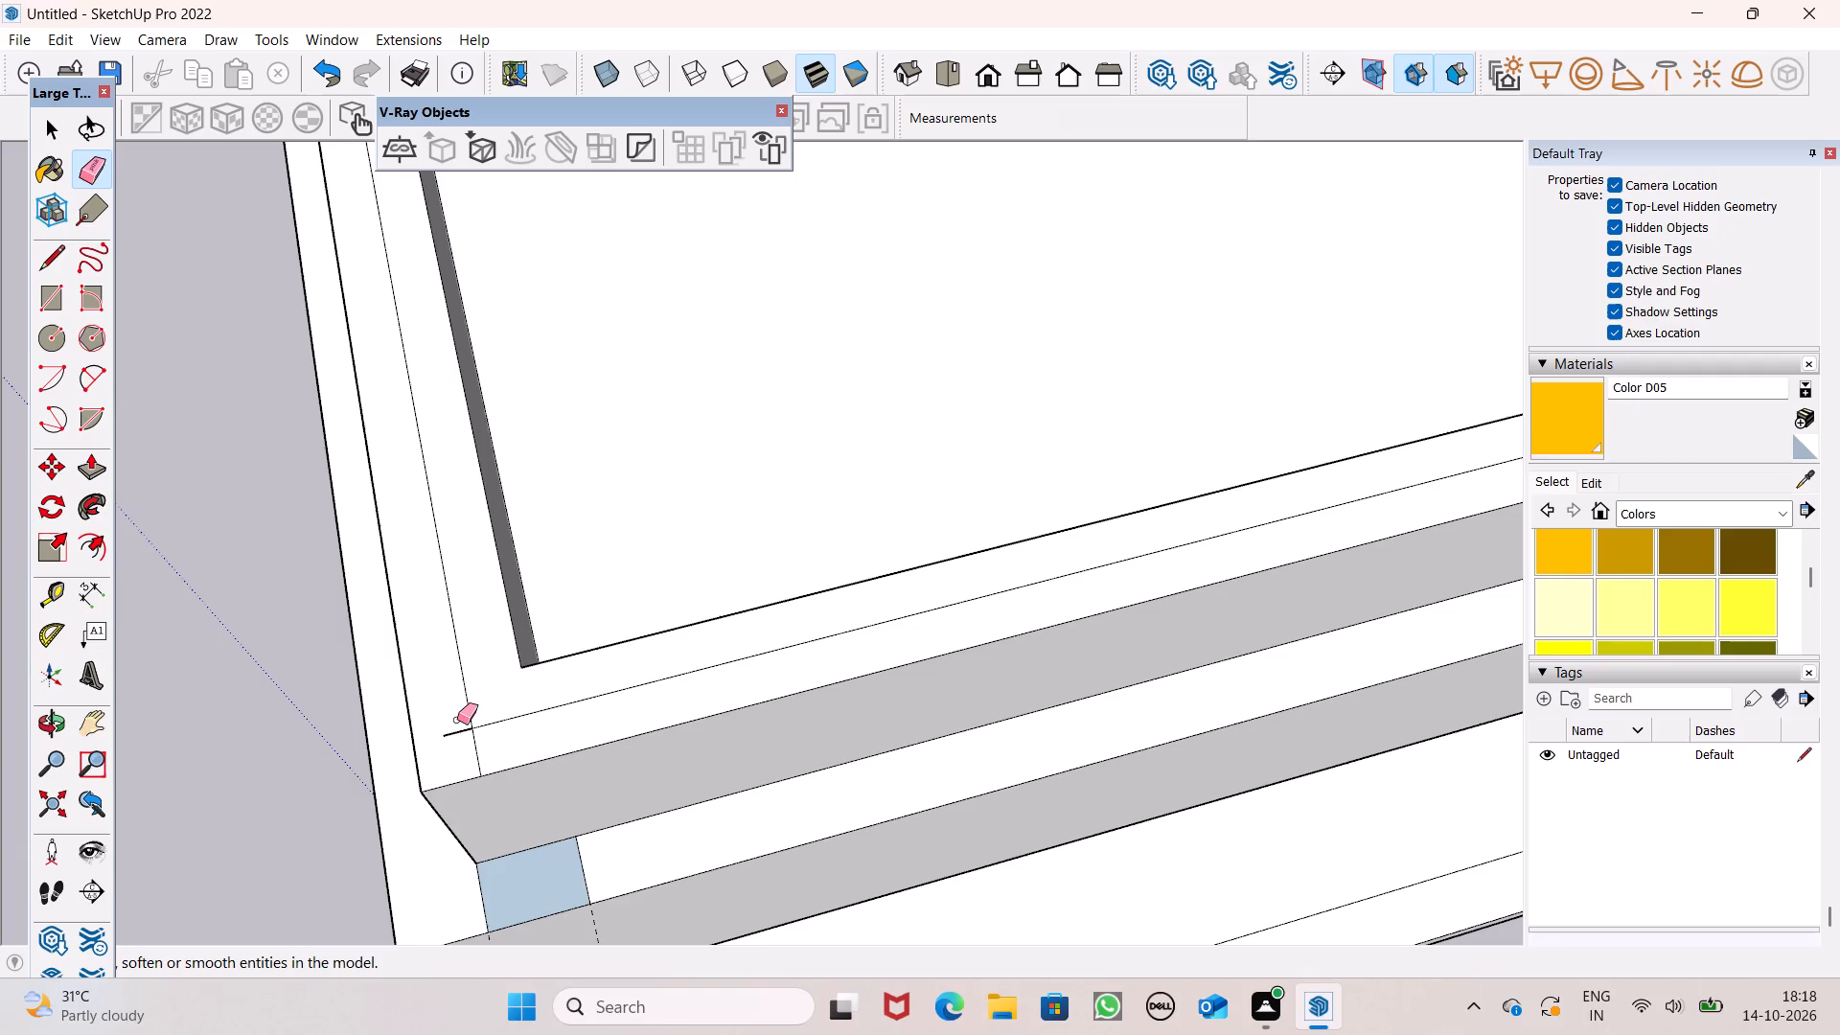
left_click_drag(457, 720, 456, 735)
scroll(488, 617, "down", 3)
scroll(513, 718, "up", 2)
left_click_drag(487, 720, 479, 720)
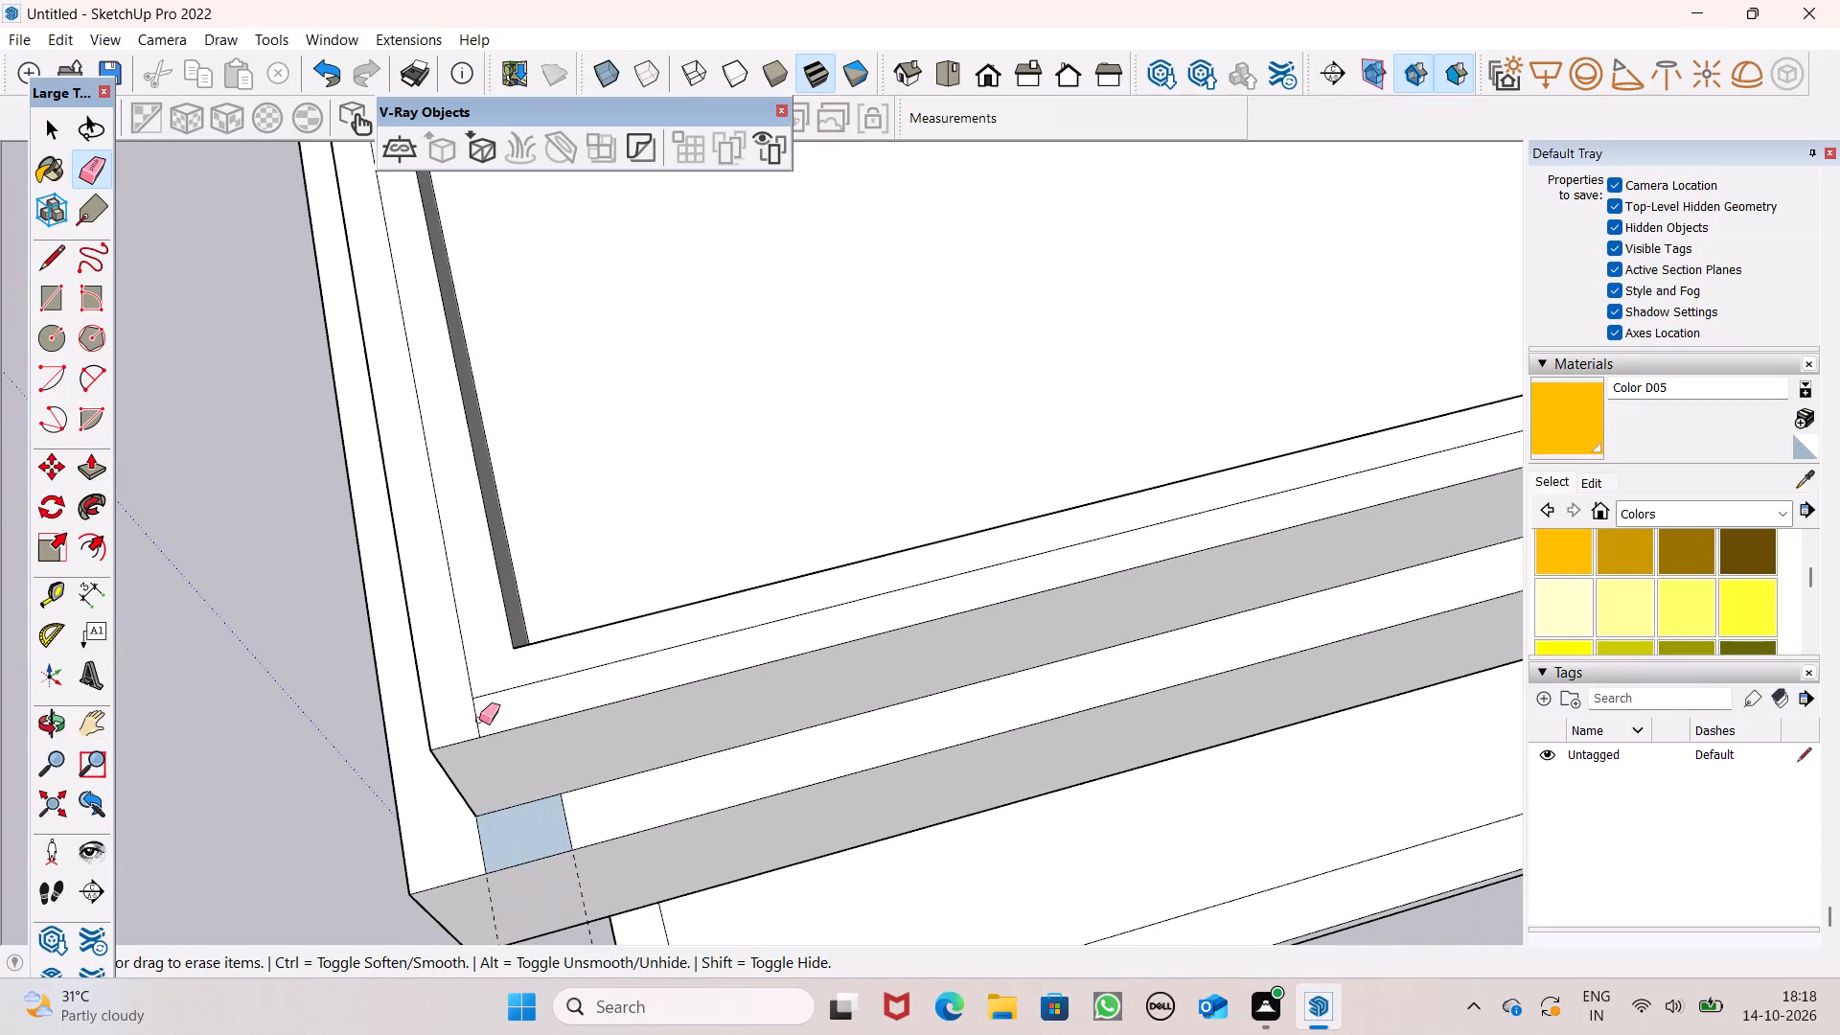
left_click_drag(479, 720, 448, 730)
scroll(402, 739, "up", 2)
left_click_drag(509, 716, 492, 726)
scroll(863, 548, "up", 1)
scroll(846, 527, "down", 9)
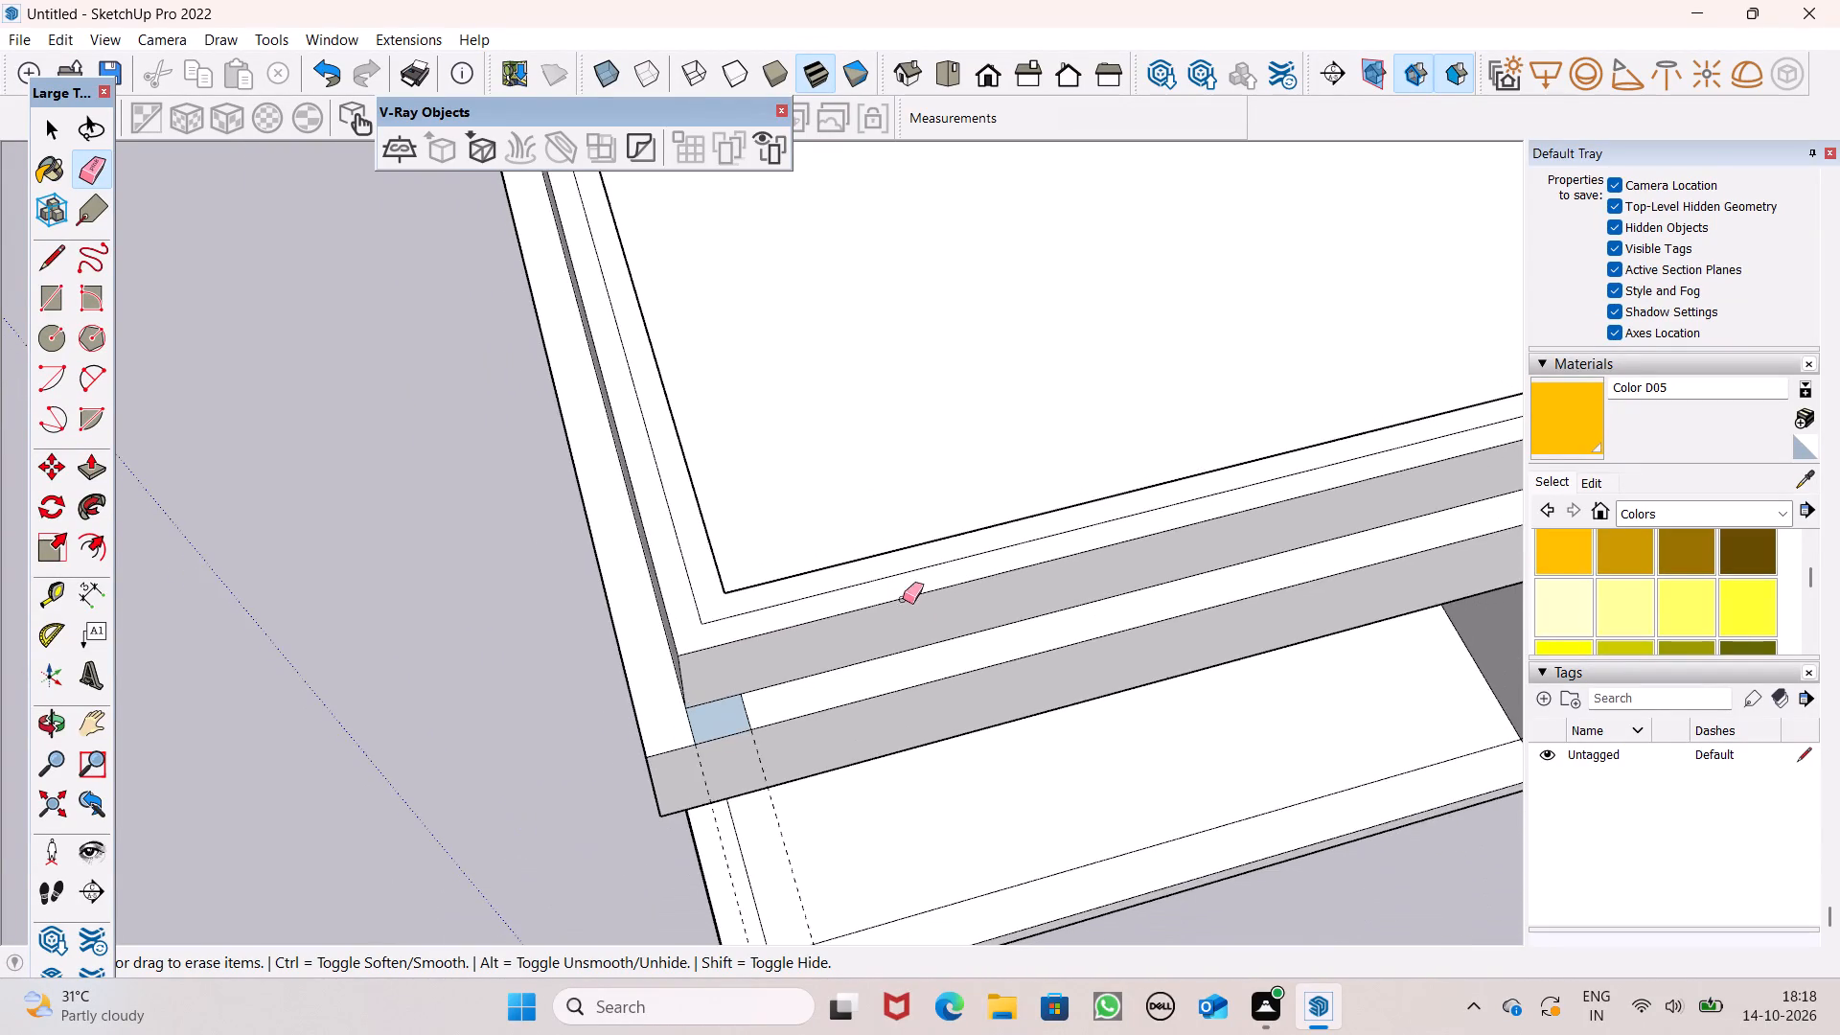
Erase the dashed guide lines at the outer corner of the upper porch slab.
middle_click_drag(913, 628, 1289, 732)
scroll(1160, 681, "down", 9)
left_click_drag(1241, 747, 1225, 780)
Examine the whole building and the split tops of the upper porch parapets from several angles.
middle_click_drag(1269, 695, 1068, 404)
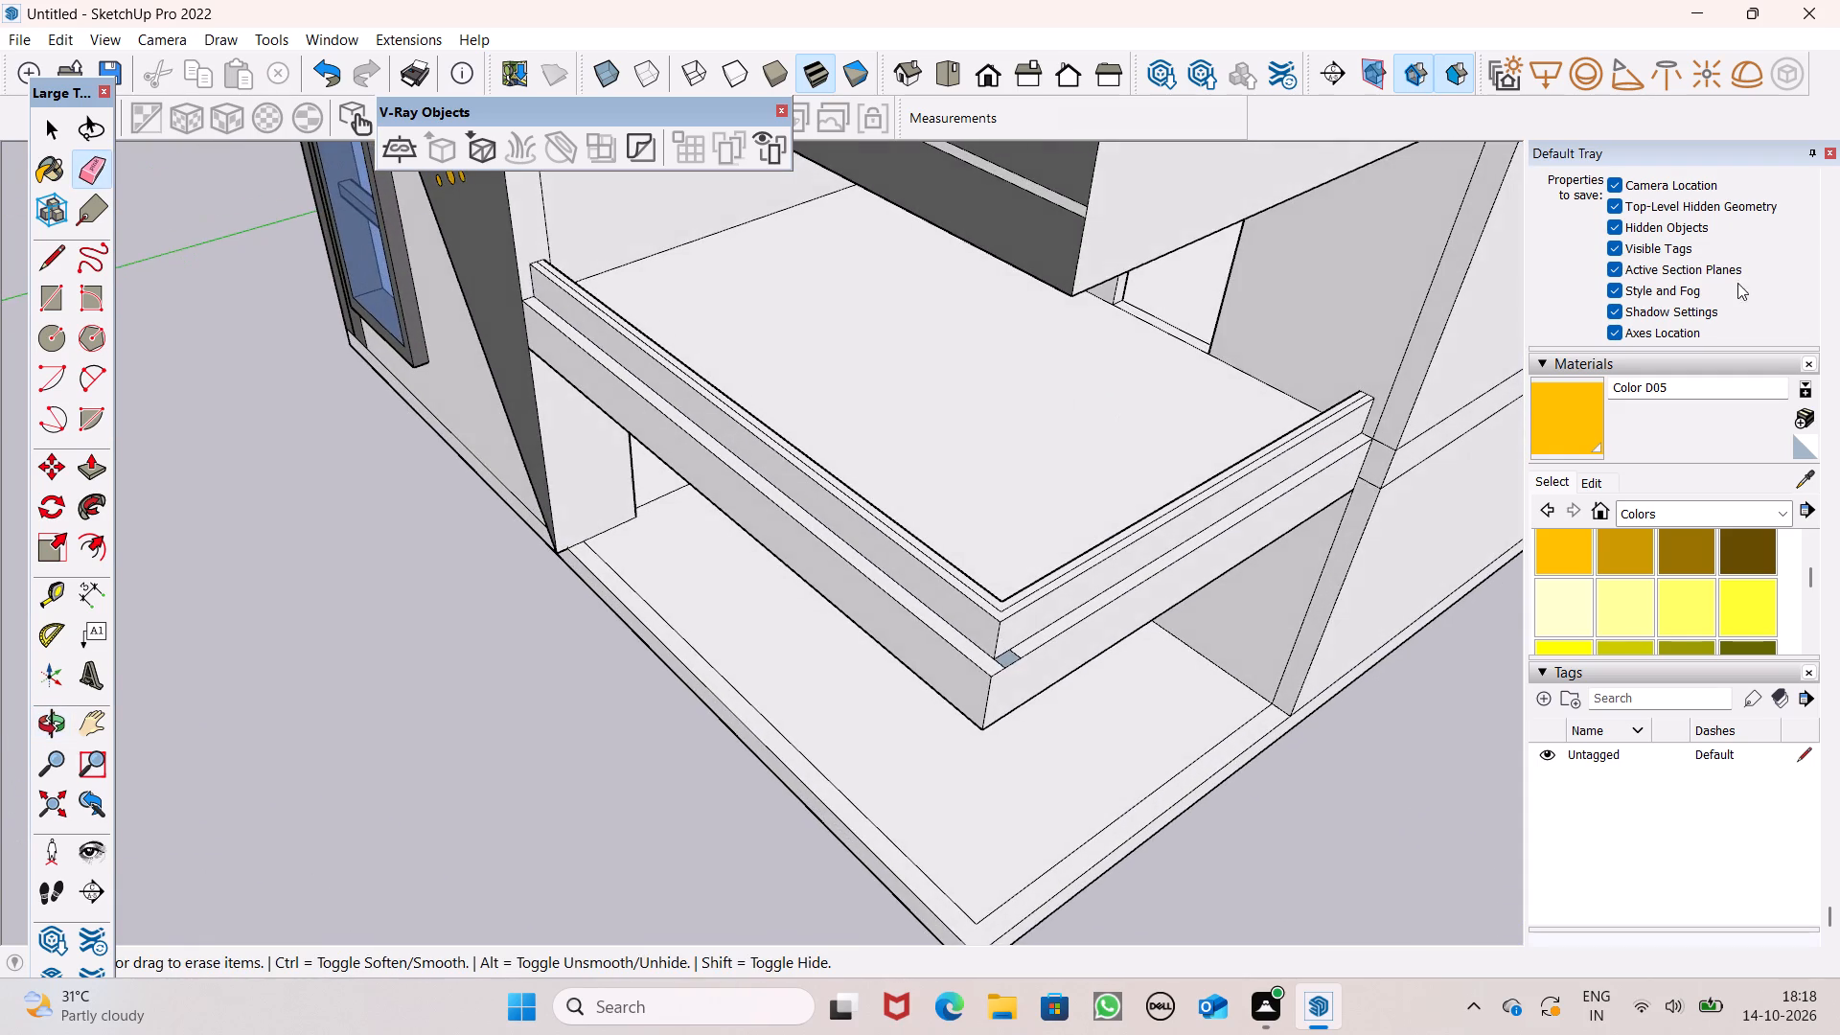
scroll(1528, 318, "down", 3)
scroll(1488, 408, "up", 1)
scroll(1485, 419, "down", 1)
scroll(1316, 535, "down", 6)
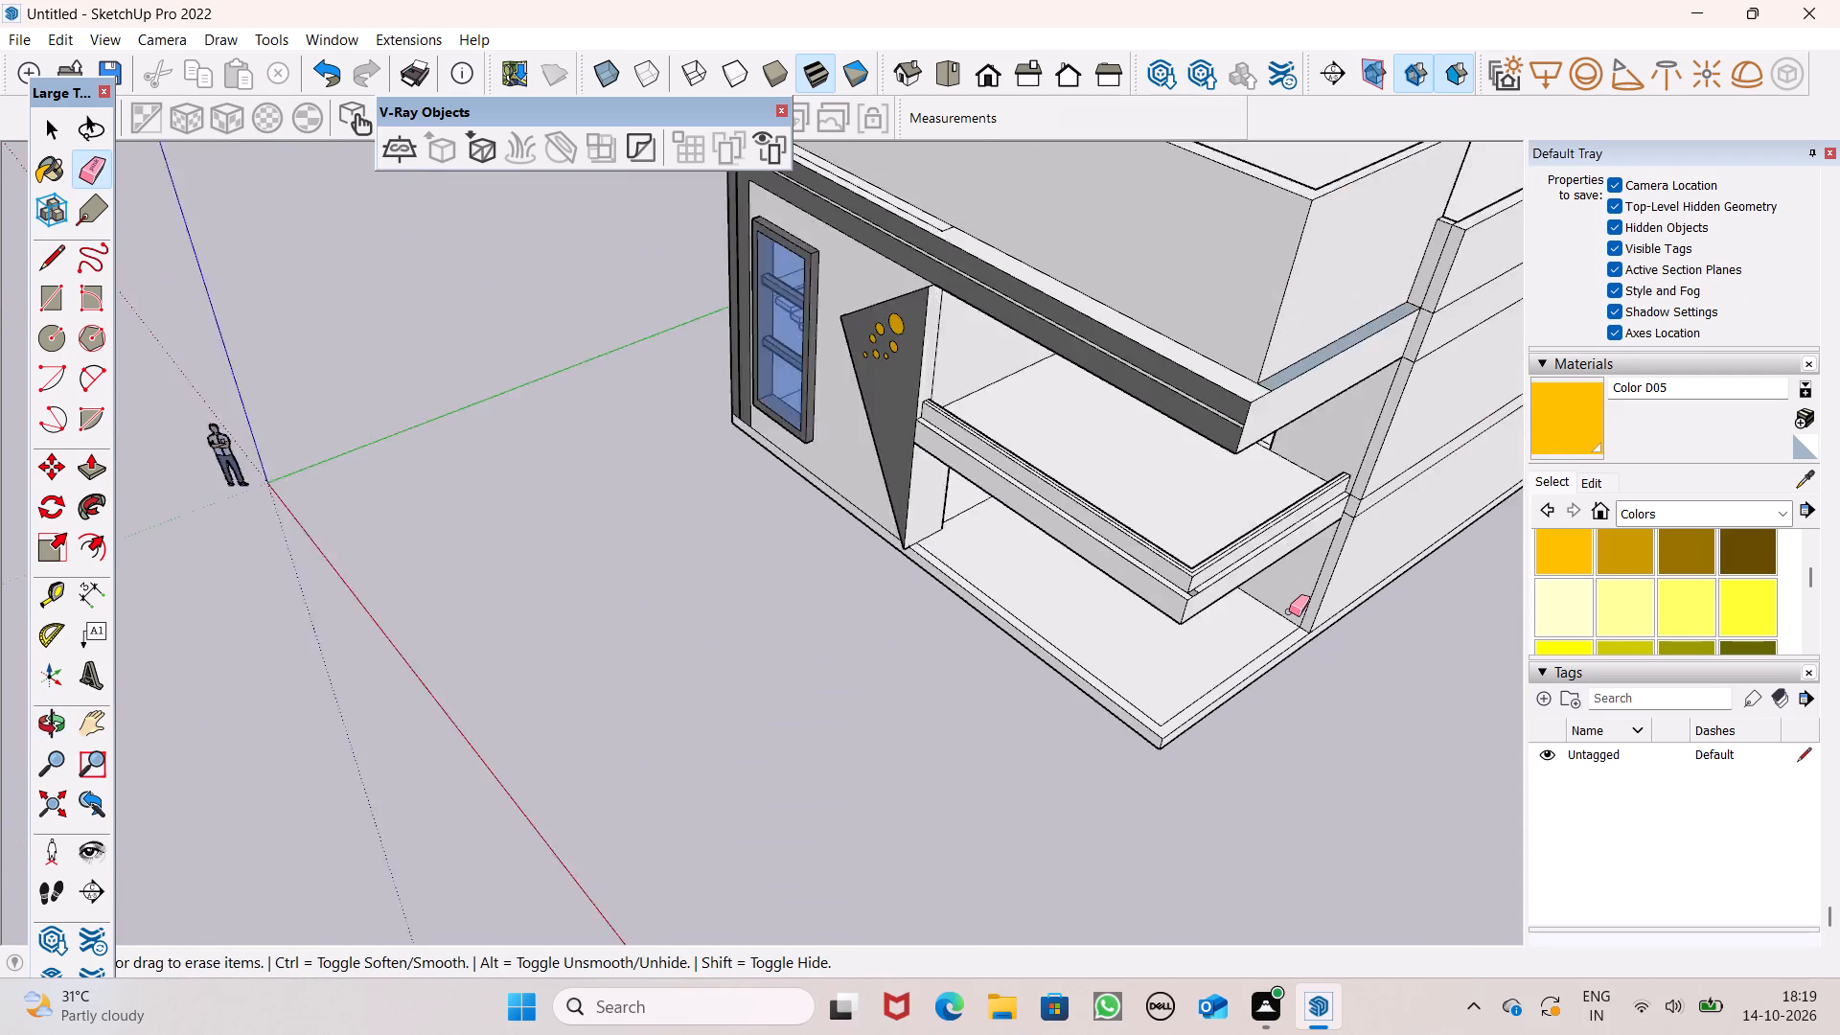
scroll(1289, 611, "down", 5)
scroll(1289, 614, "up", 1)
middle_click_drag(1298, 618, 1484, 551)
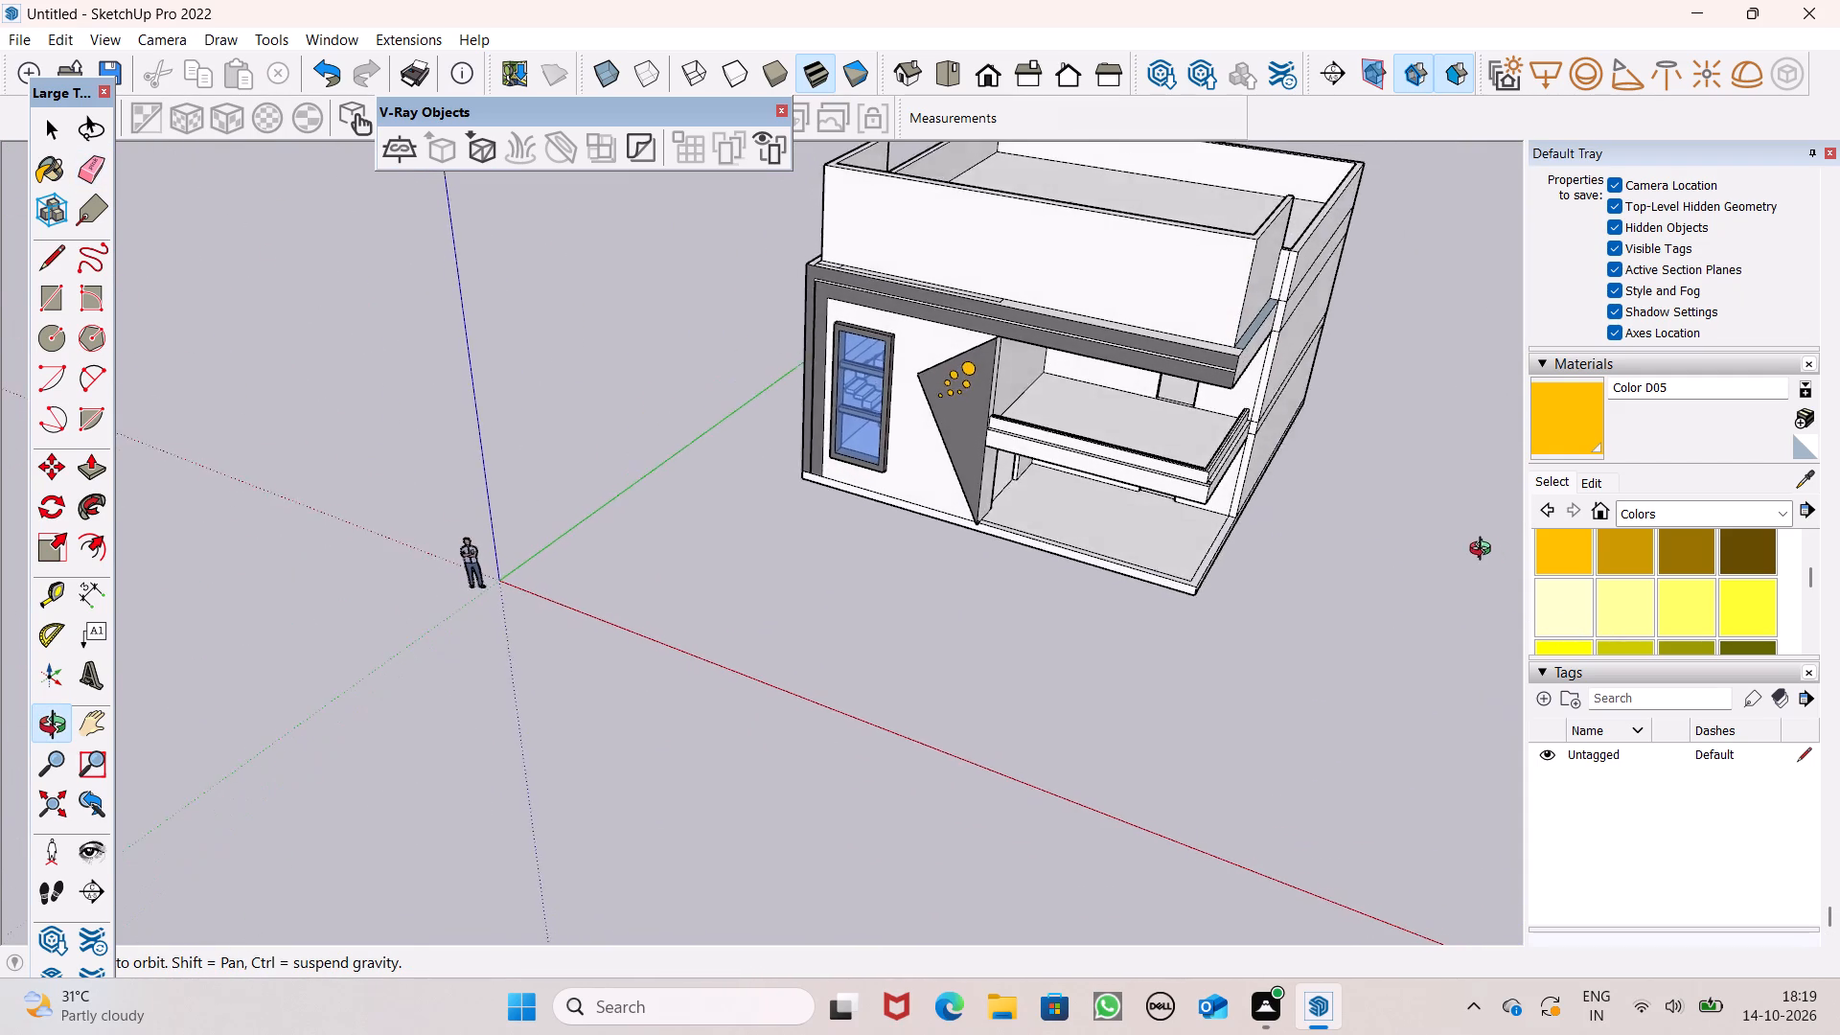
middle_click_drag(1484, 551, 1455, 522)
key("space")
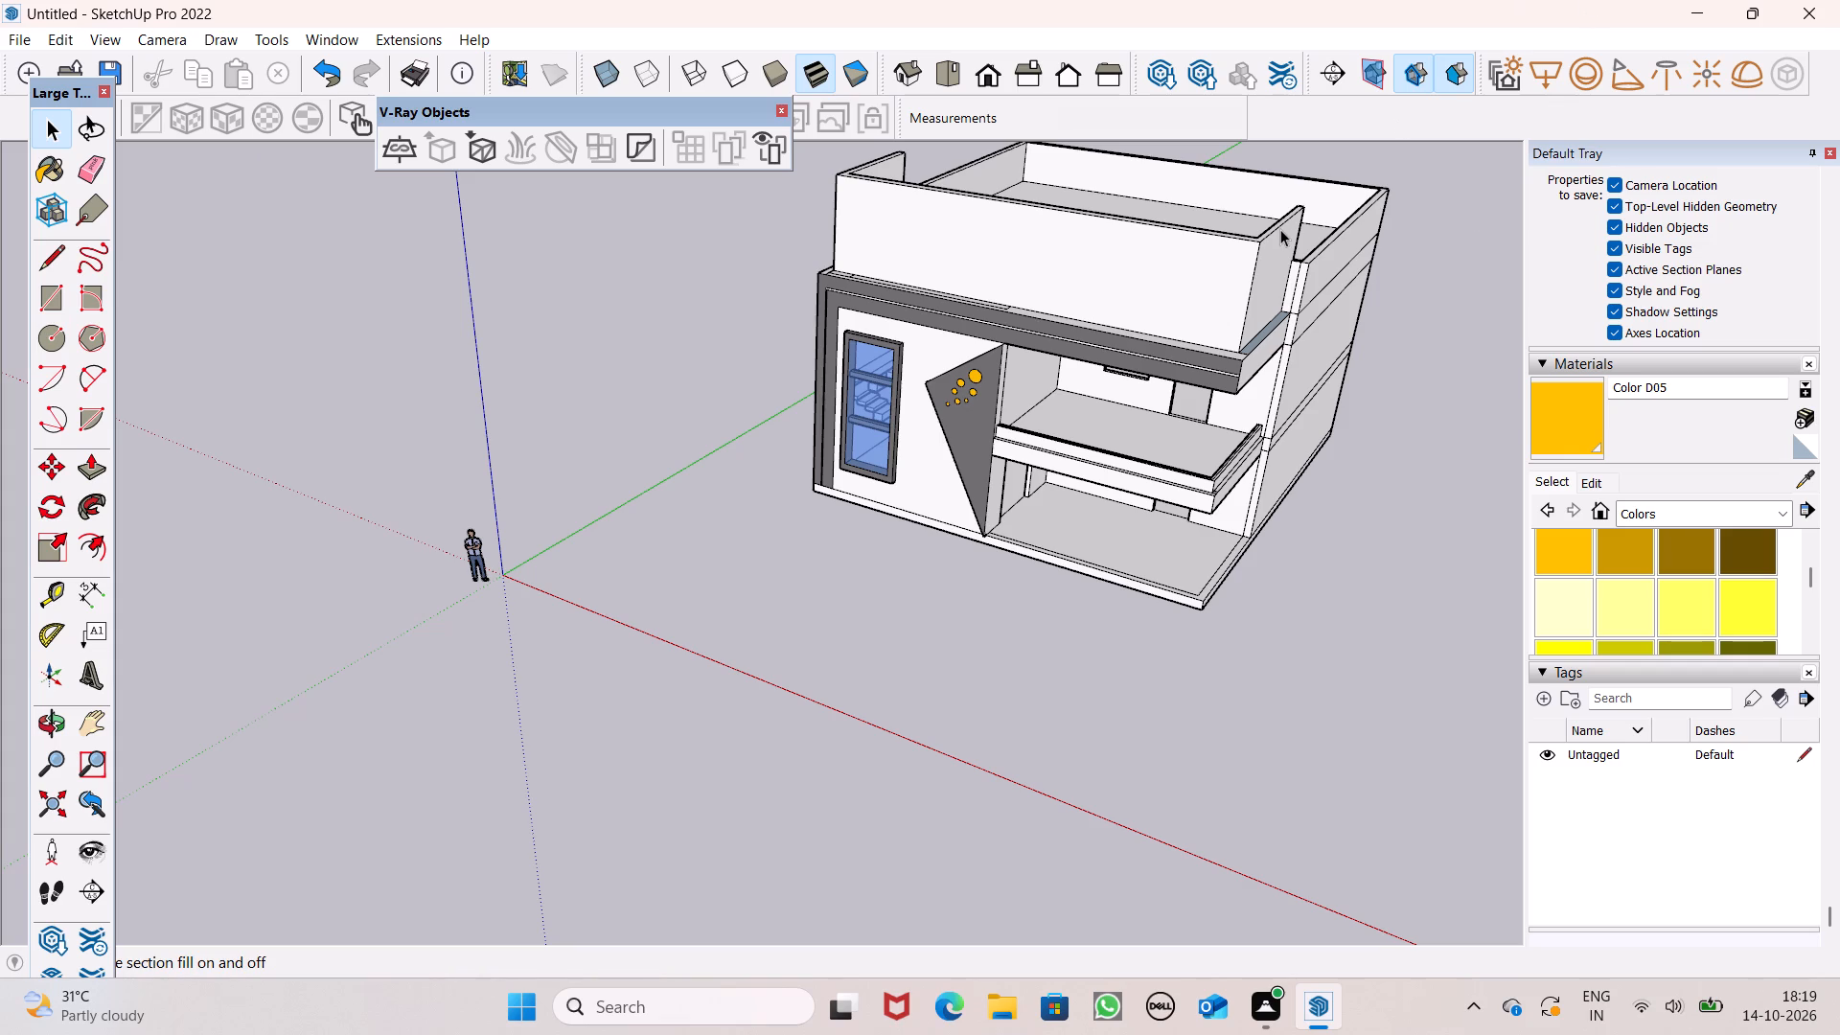
scroll(786, 389, "down", 2)
middle_click_drag(818, 466, 978, 711)
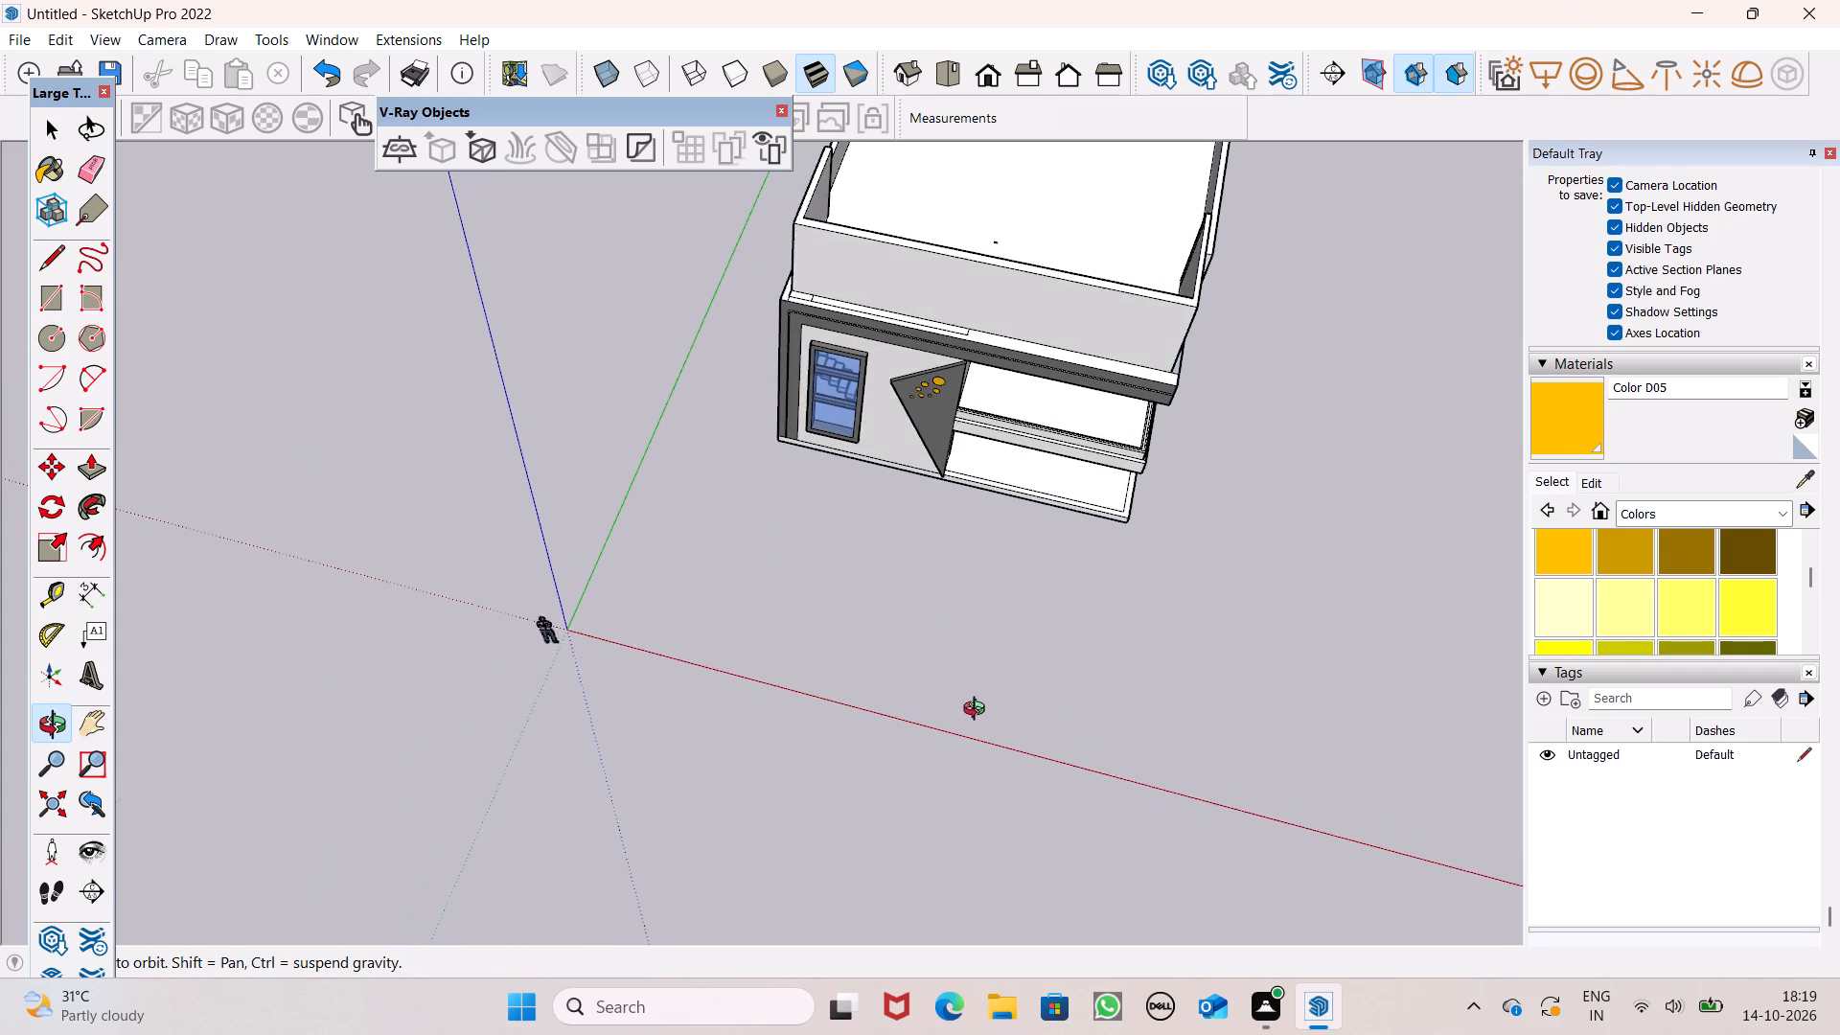
middle_click_drag(978, 711, 979, 712)
scroll(1092, 375, "up", 6)
middle_click_drag(1138, 458, 1265, 436)
scroll(1230, 403, "up", 2)
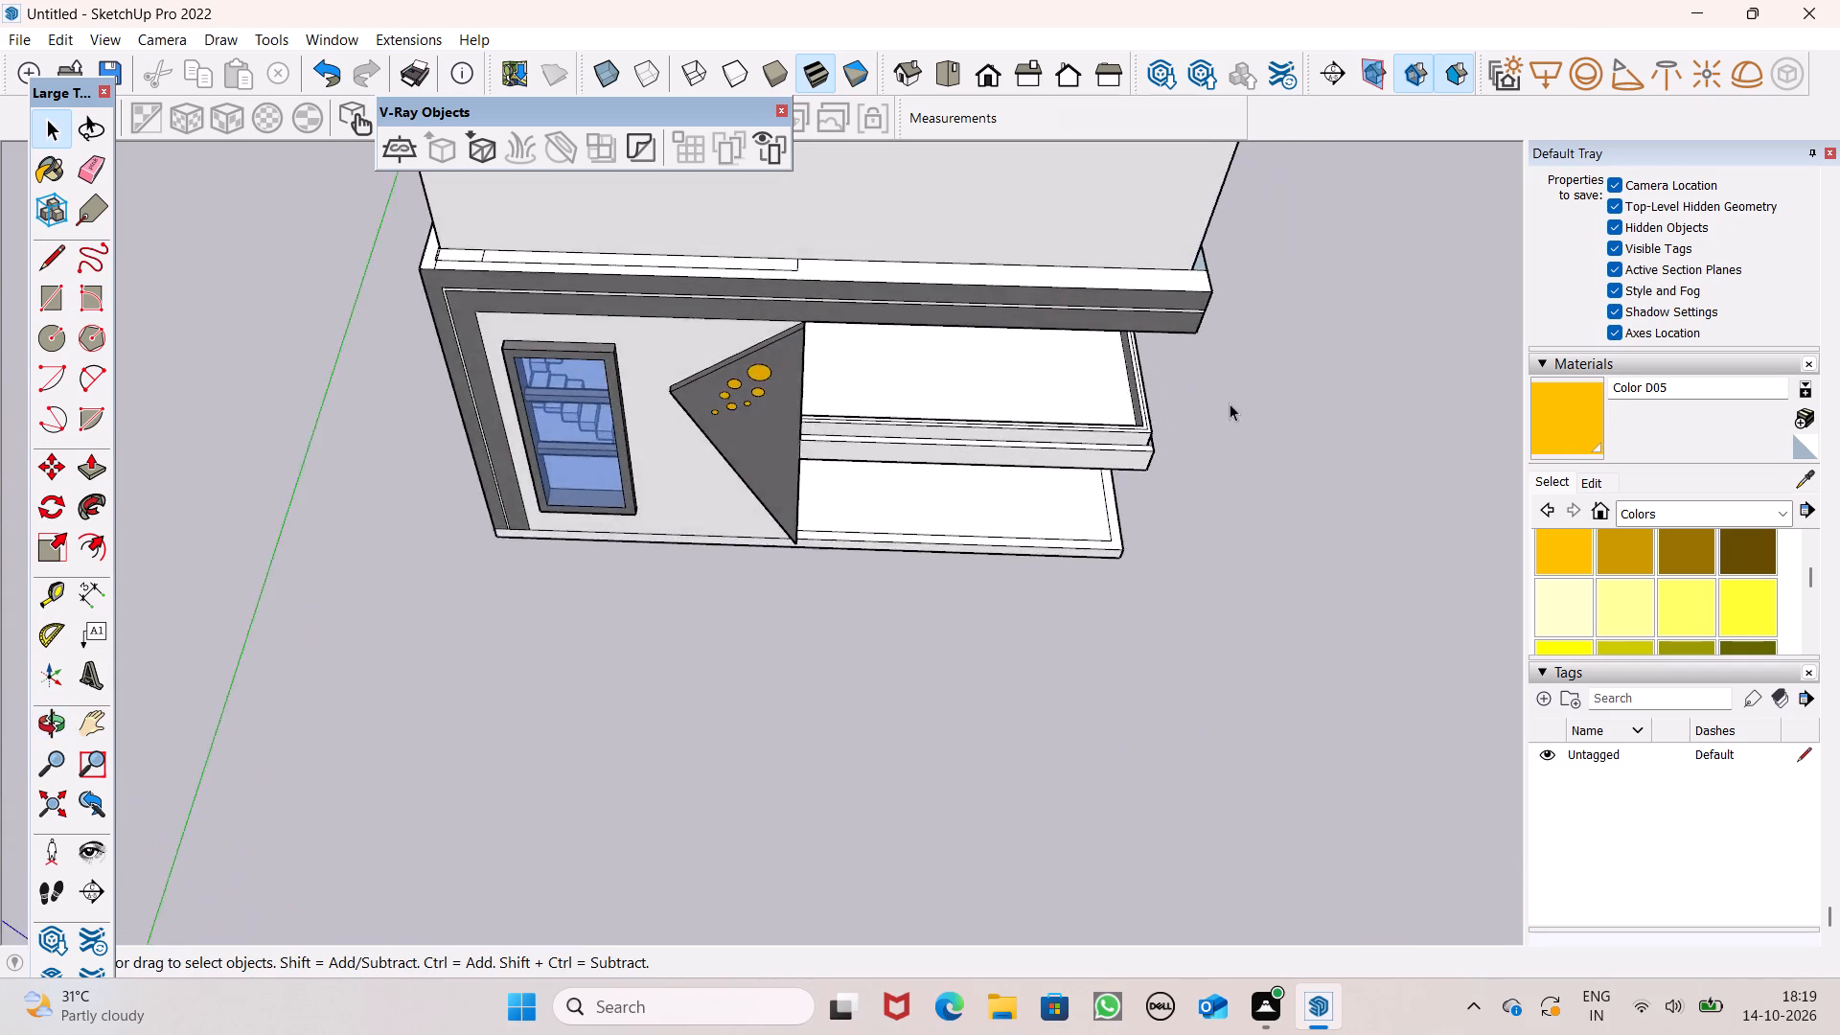
scroll(1230, 403, "up", 4)
scroll(1091, 373, "up", 6)
scroll(1141, 345, "down", 3)
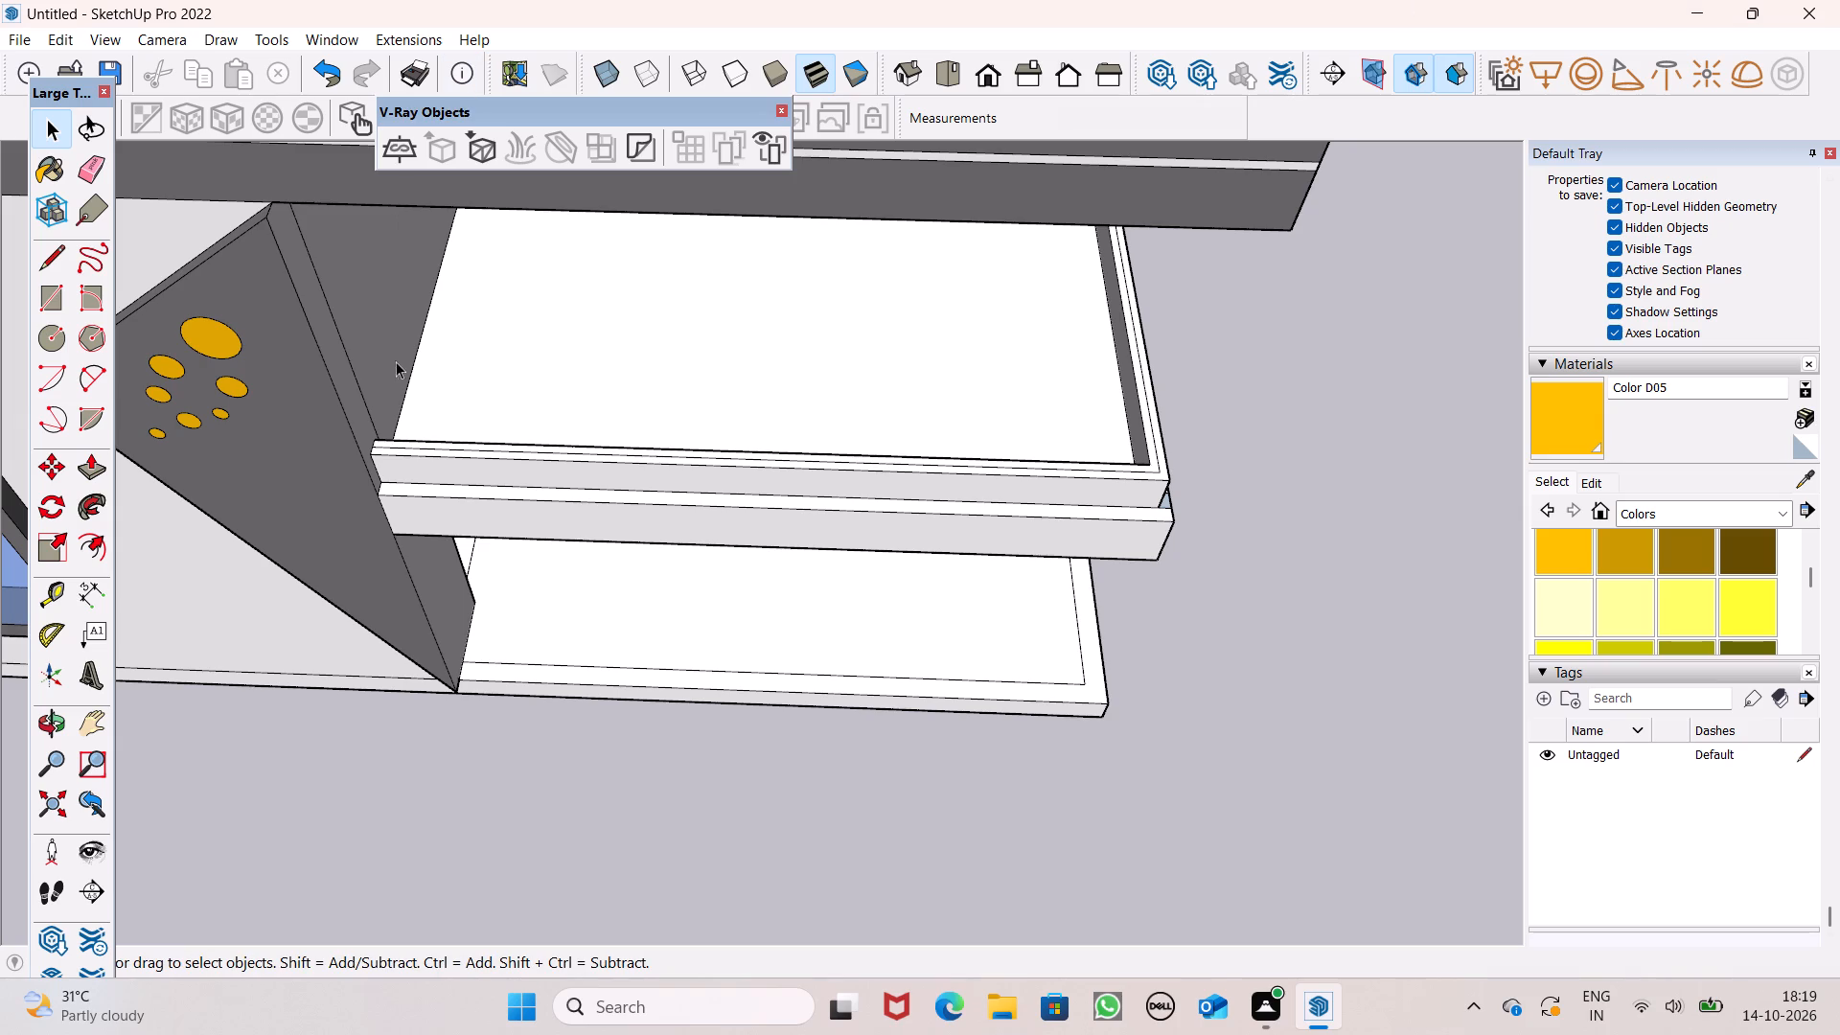
Push/Pull the outer half of the upper porch parapet's top up 3'.
scroll(431, 418, "down", 3)
middle_click_drag(435, 443, 469, 607)
scroll(441, 489, "up", 4)
scroll(437, 483, "down", 1)
scroll(438, 485, "up", 3)
scroll(433, 472, "down", 1)
scroll(433, 472, "up", 5)
scroll(402, 470, "down", 1)
scroll(402, 470, "up", 1)
scroll(368, 473, "down", 1)
scroll(368, 473, "up", 1)
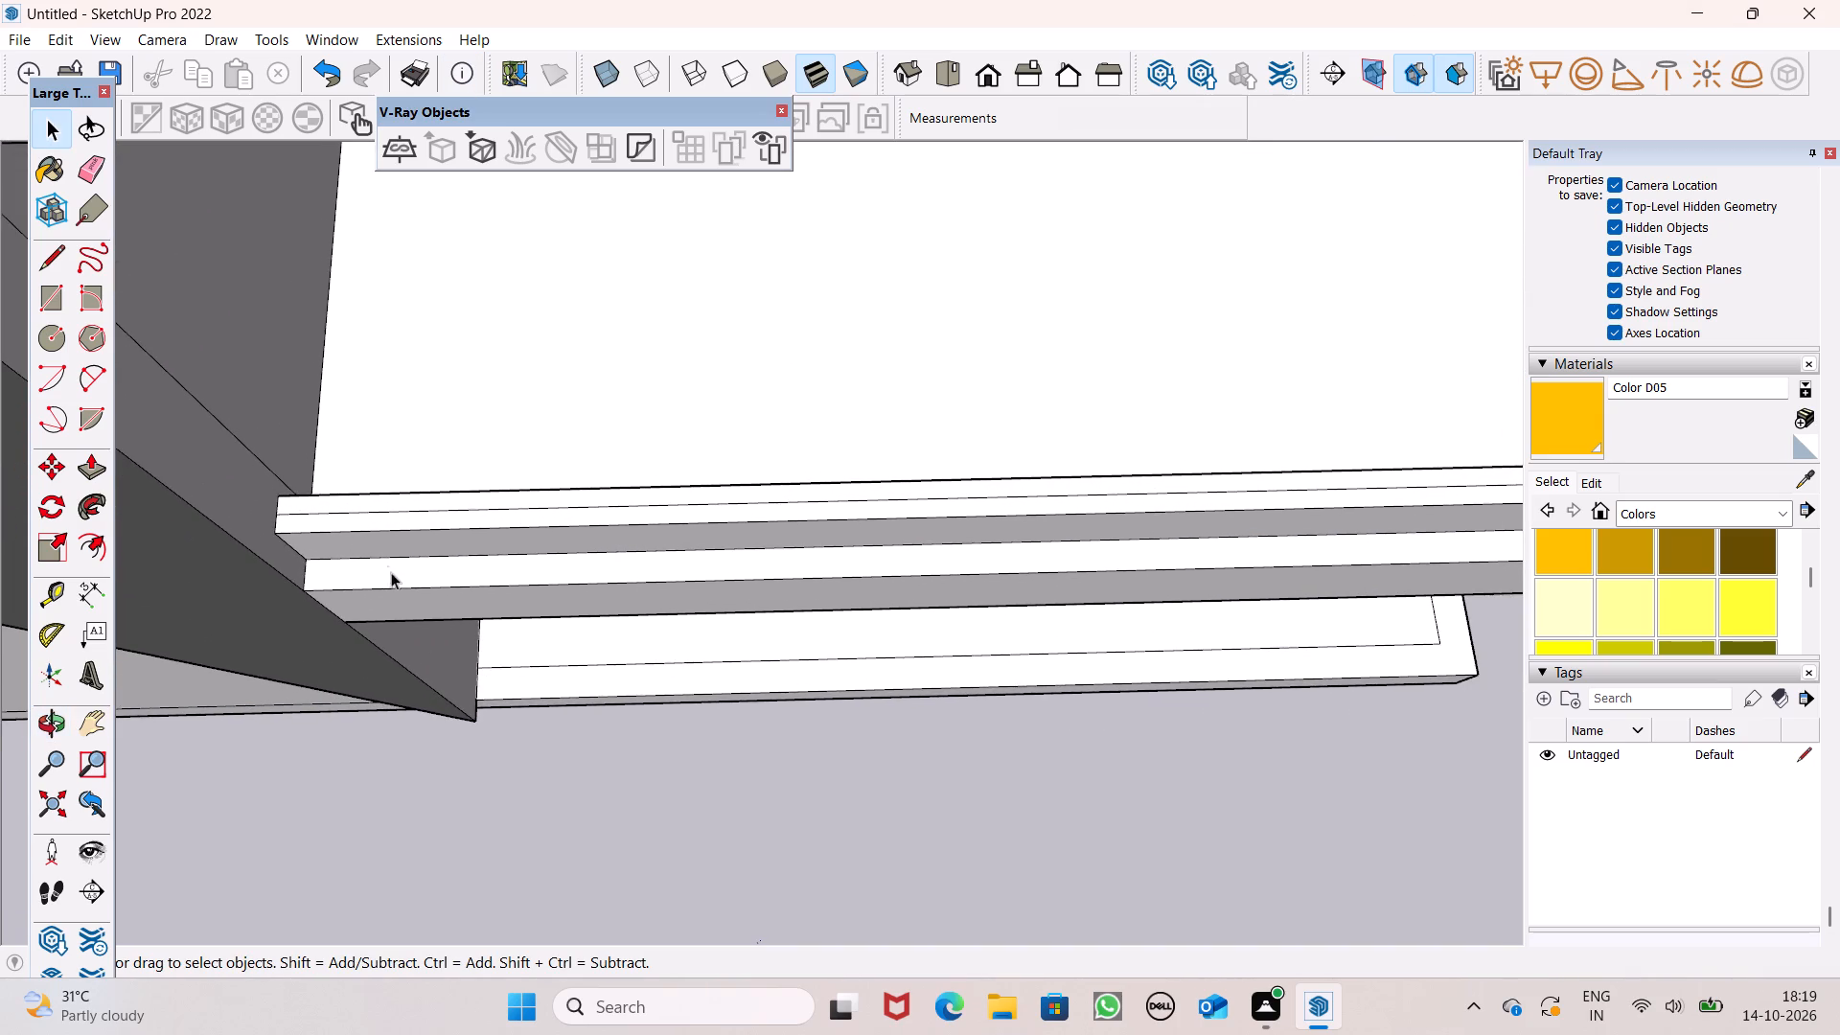
middle_click_drag(391, 572, 400, 392)
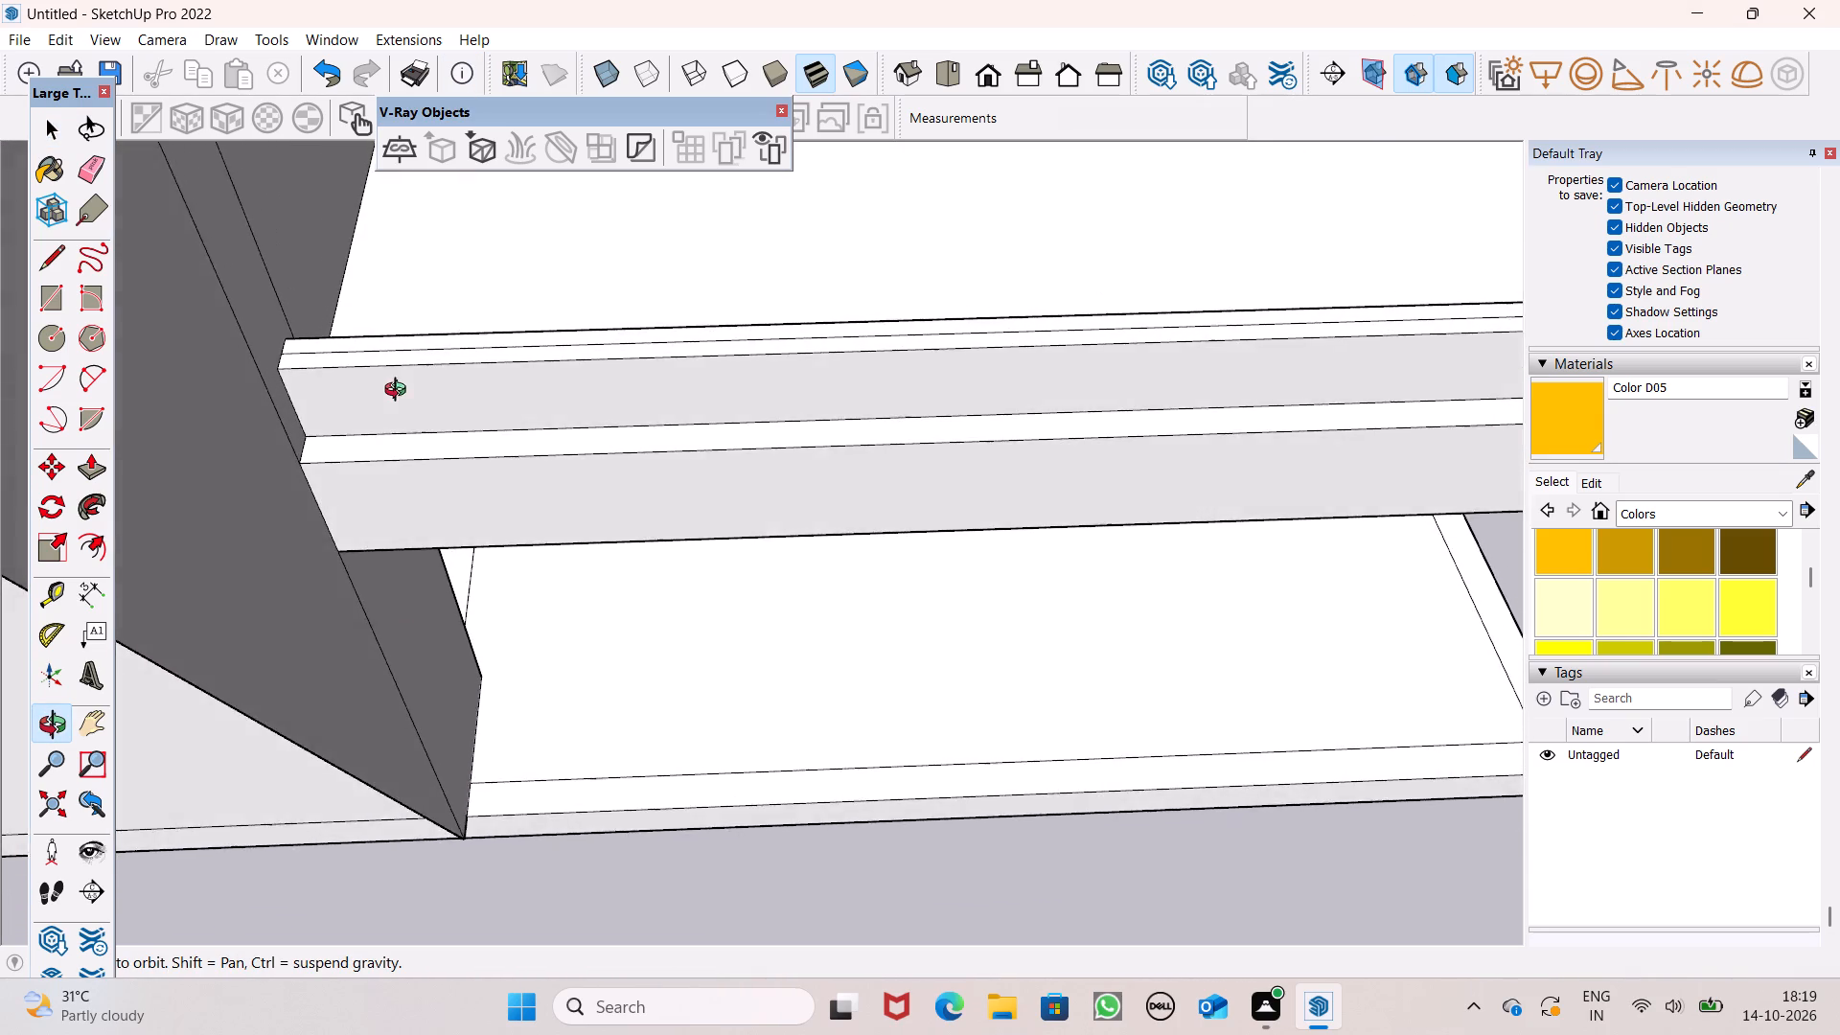
middle_click_drag(400, 392, 328, 414)
scroll(329, 329, "up", 4)
scroll(310, 263, "down", 1)
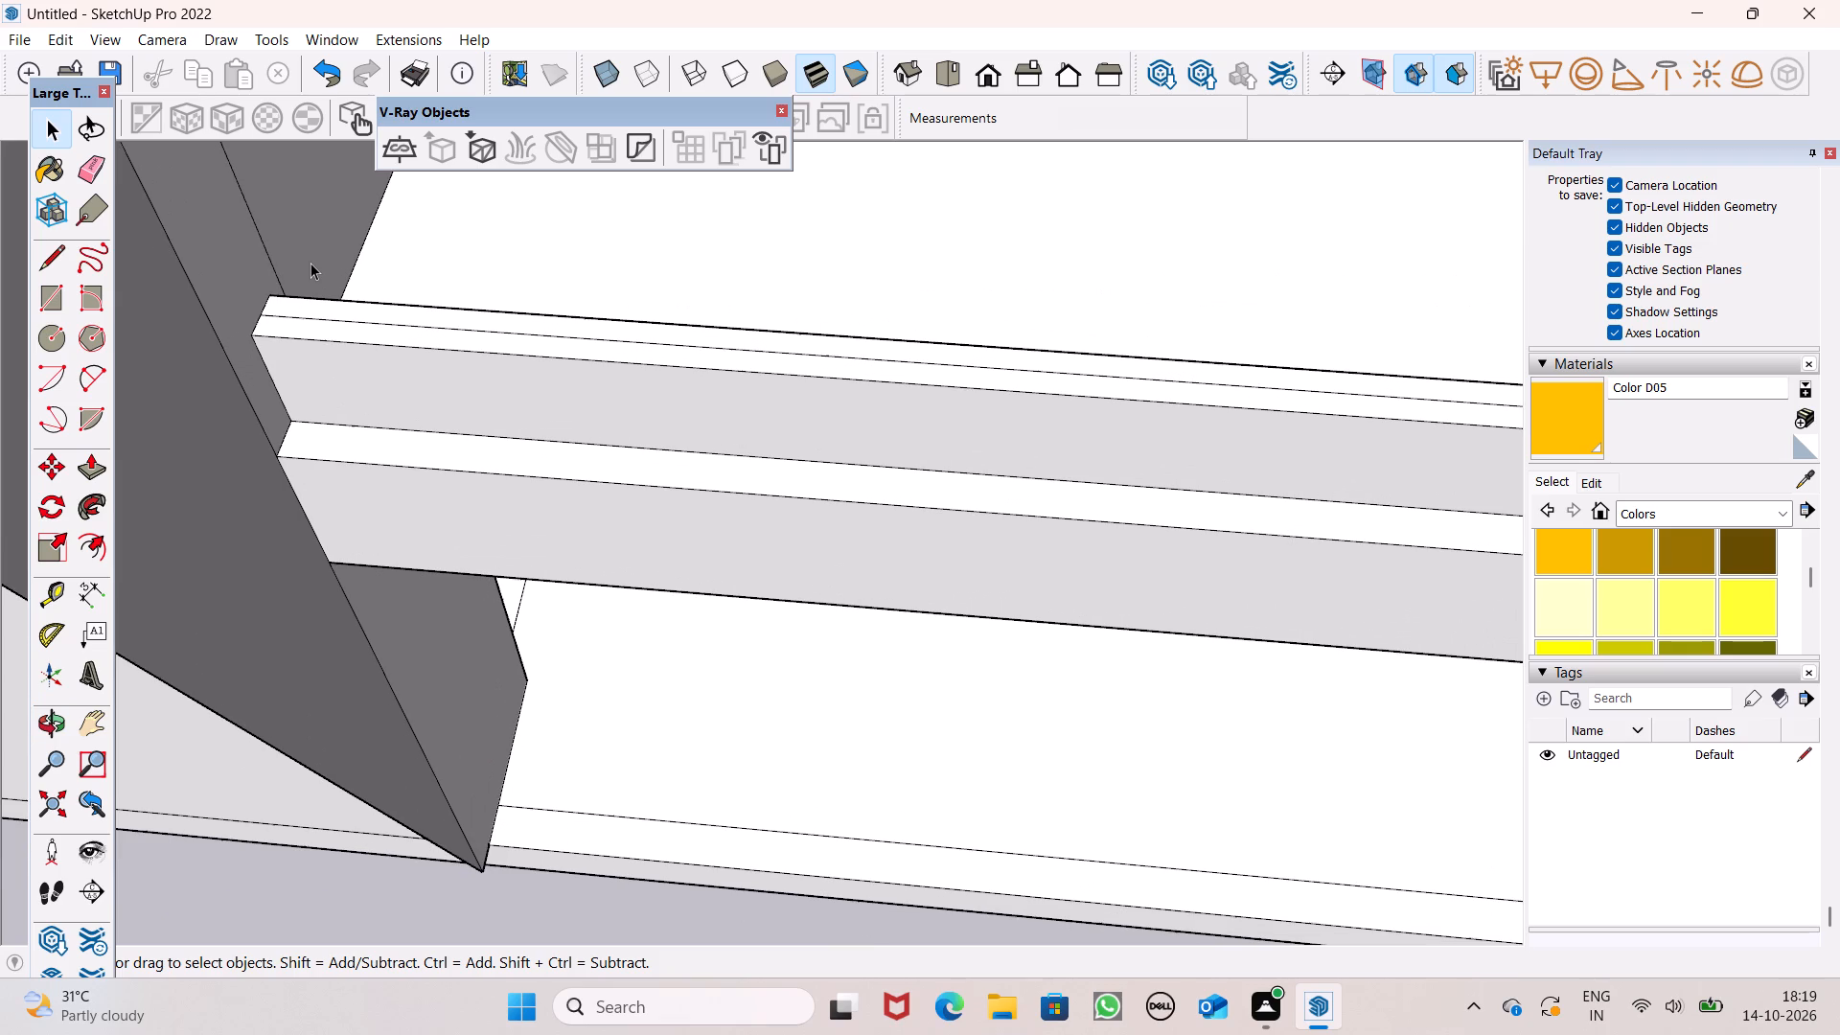
left_click(96, 467)
left_click_drag(266, 321, 271, 297)
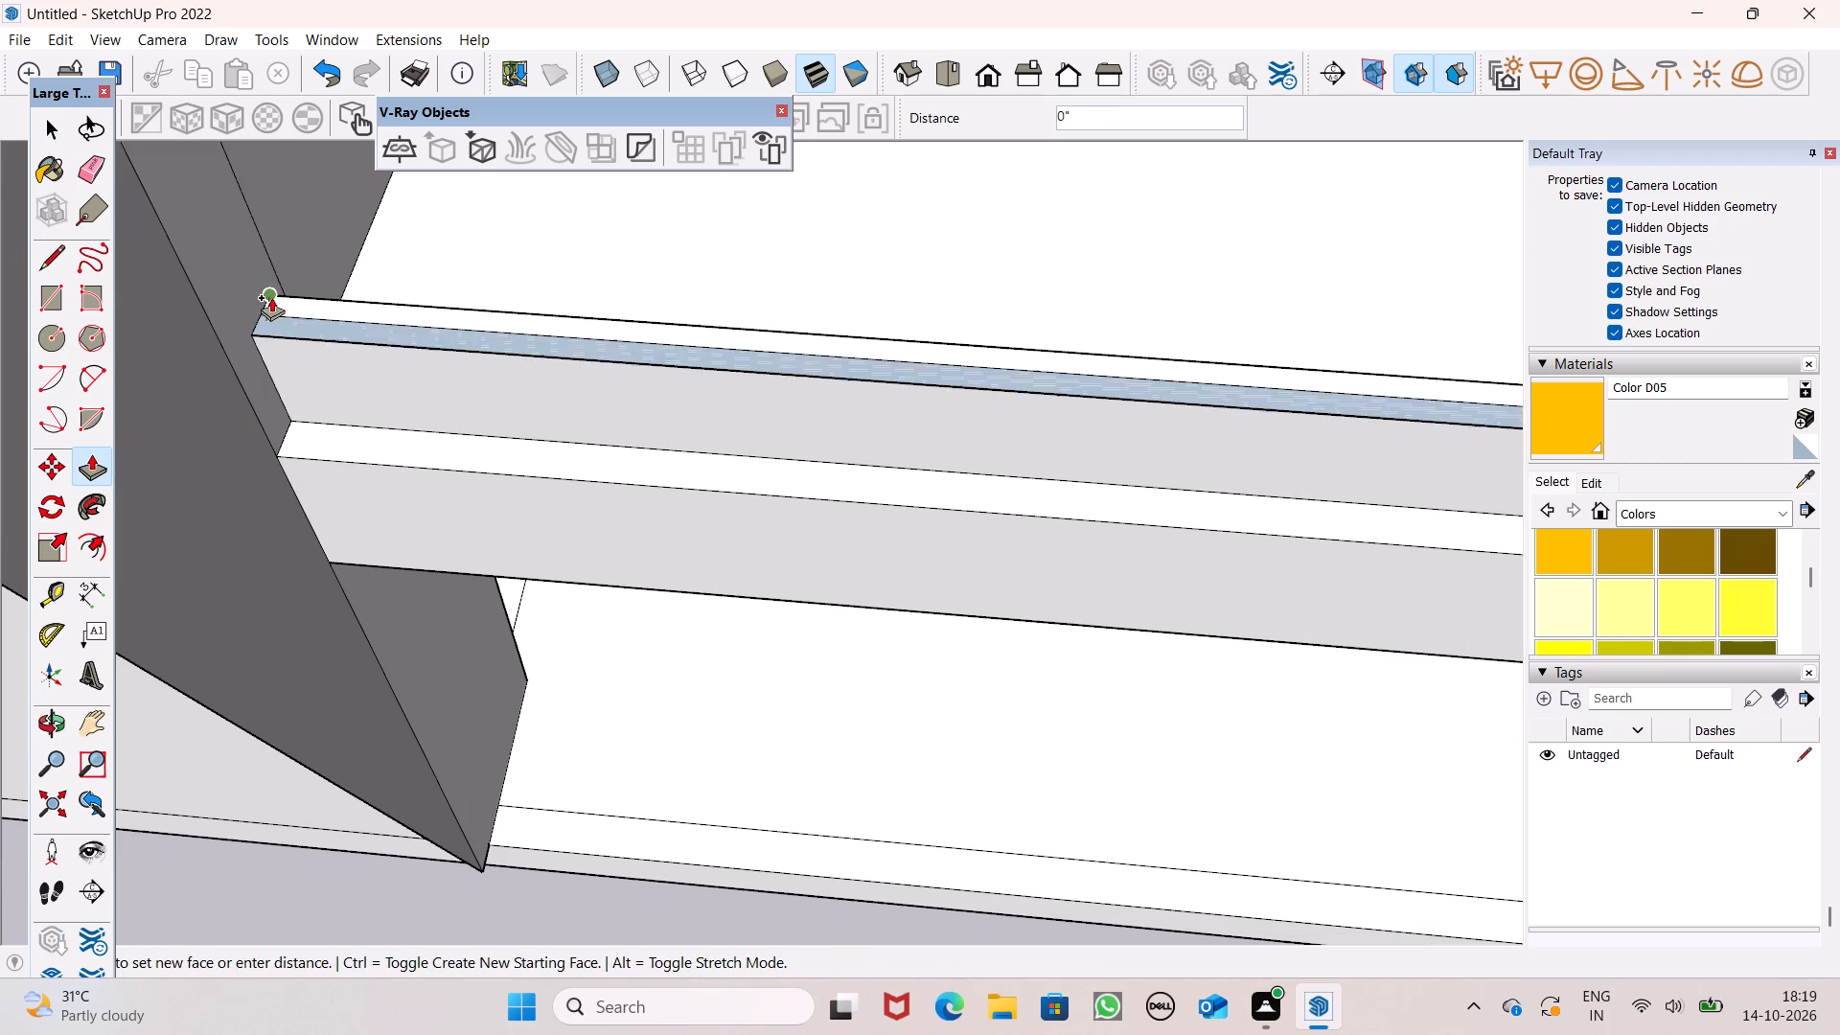
left_click_drag(271, 297, 253, 195)
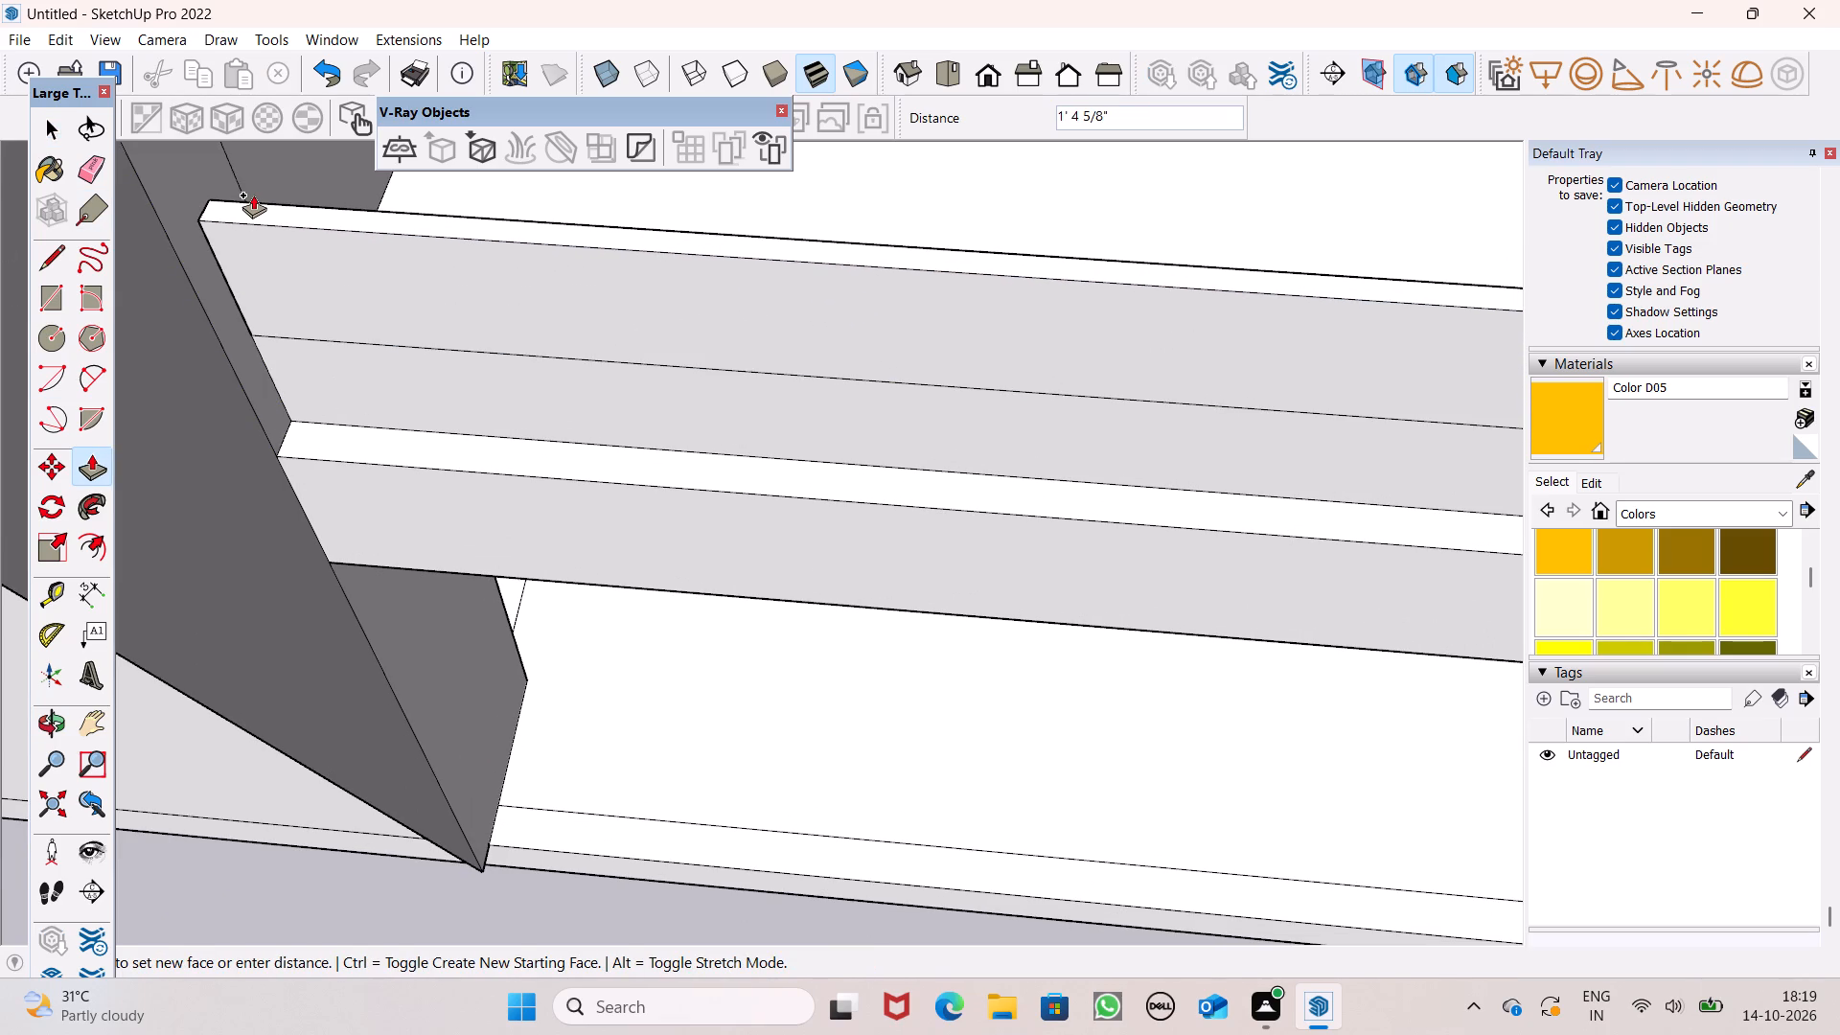
left_click_drag(253, 195, 253, 193)
type("3'")
key("Return")
Examine the raised upper porch parapet from the front of the building.
scroll(261, 425, "down", 5)
scroll(622, 432, "down", 2)
scroll(686, 612, "down", 4)
scroll(749, 523, "down", 3)
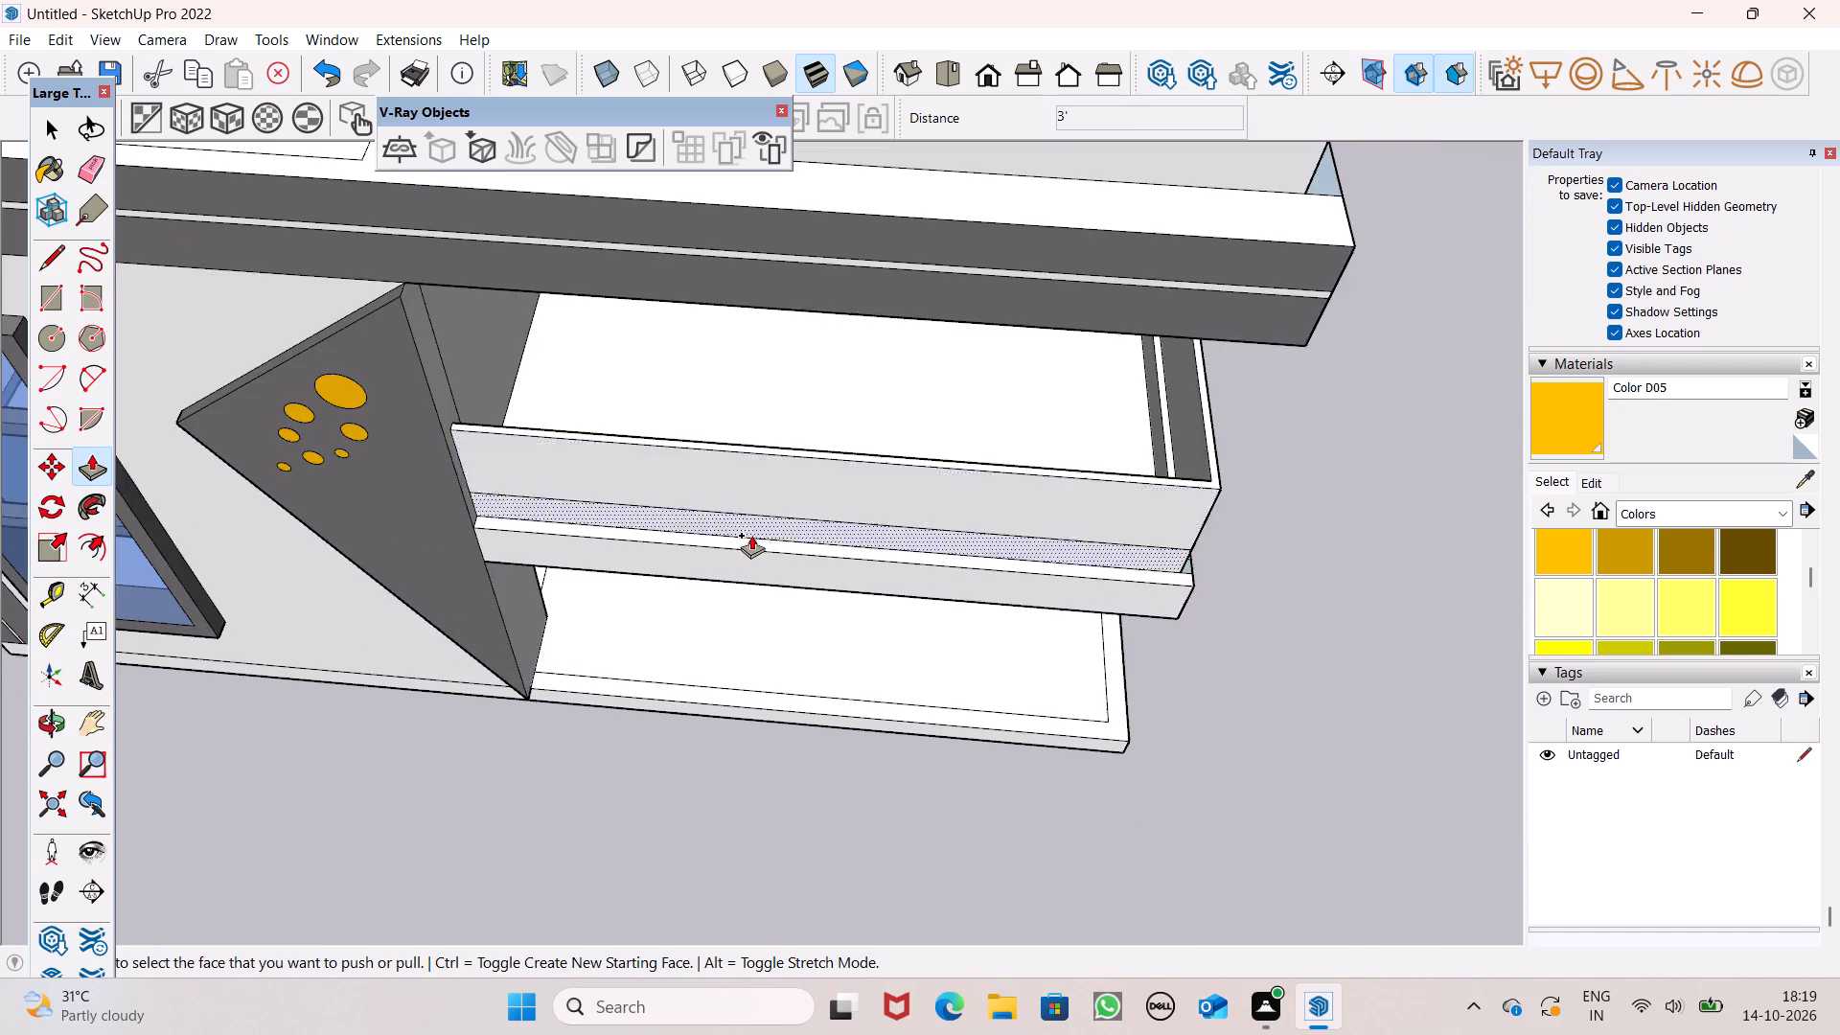
scroll(751, 535, "down", 1)
middle_click_drag(981, 550, 926, 110)
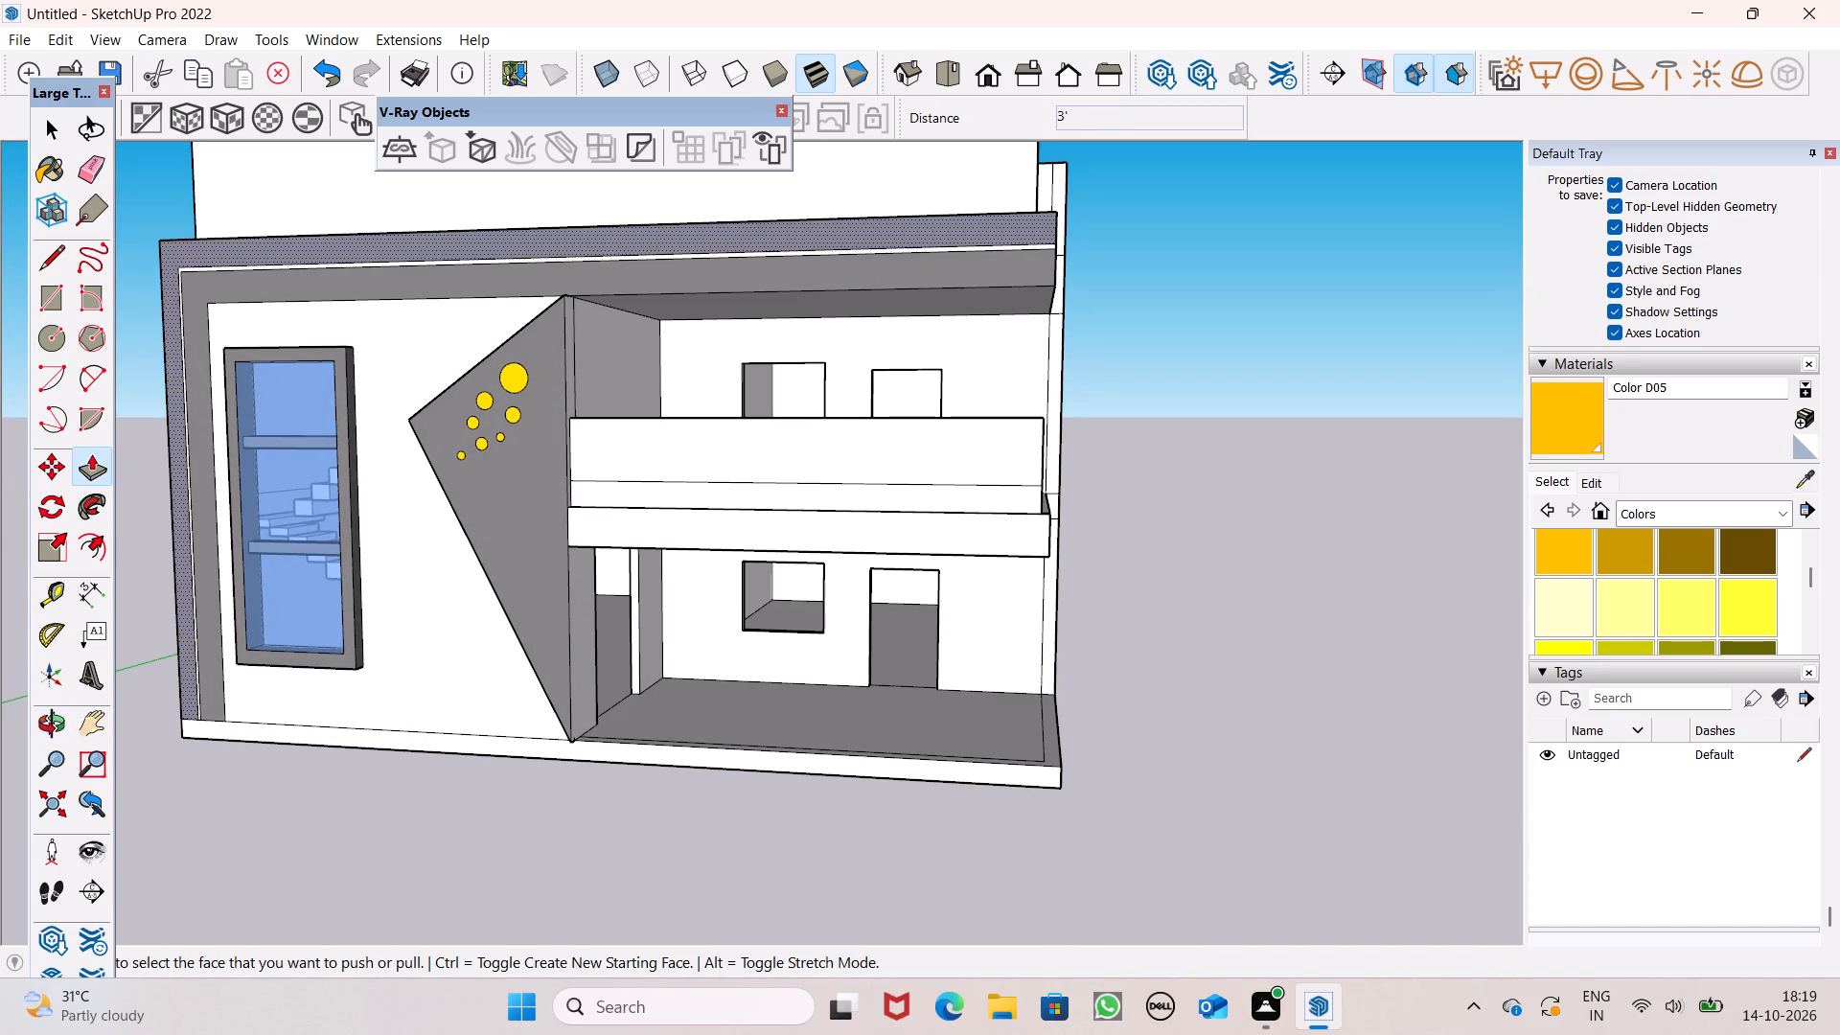
left_click_drag(1153, 293, 1839, 731)
middle_click_drag(1529, 293, 1540, 295)
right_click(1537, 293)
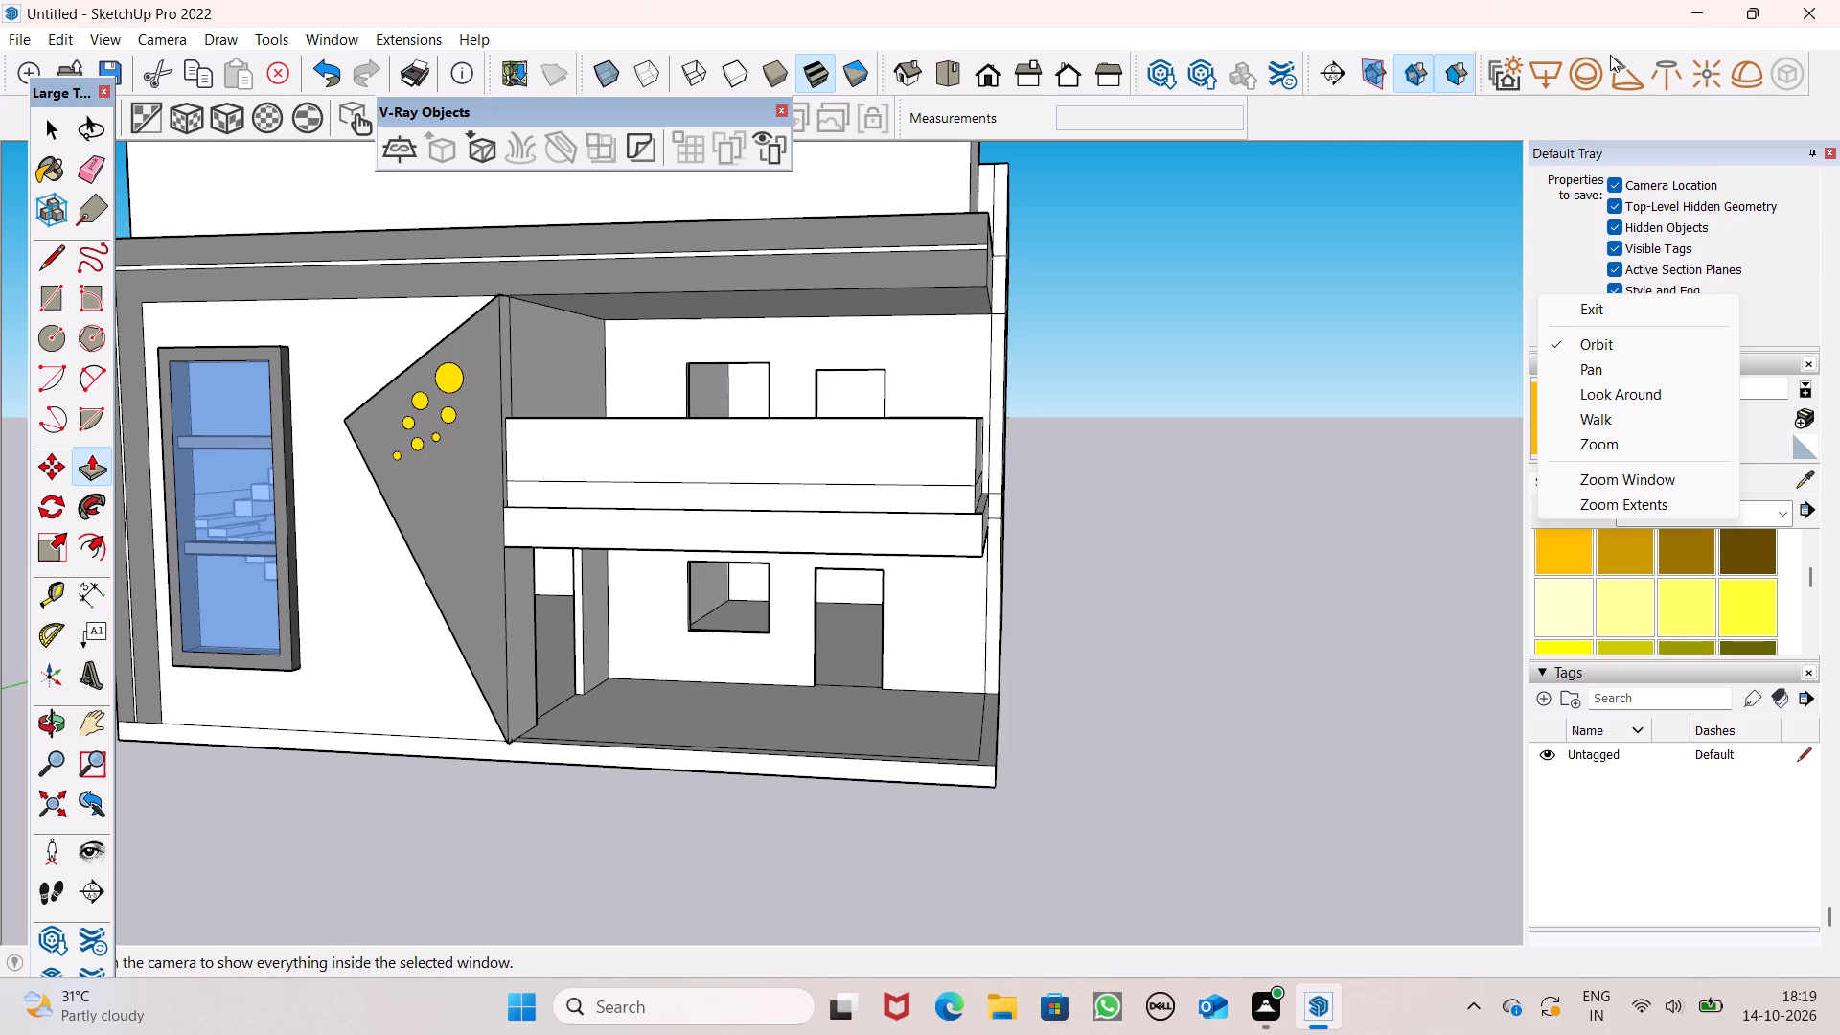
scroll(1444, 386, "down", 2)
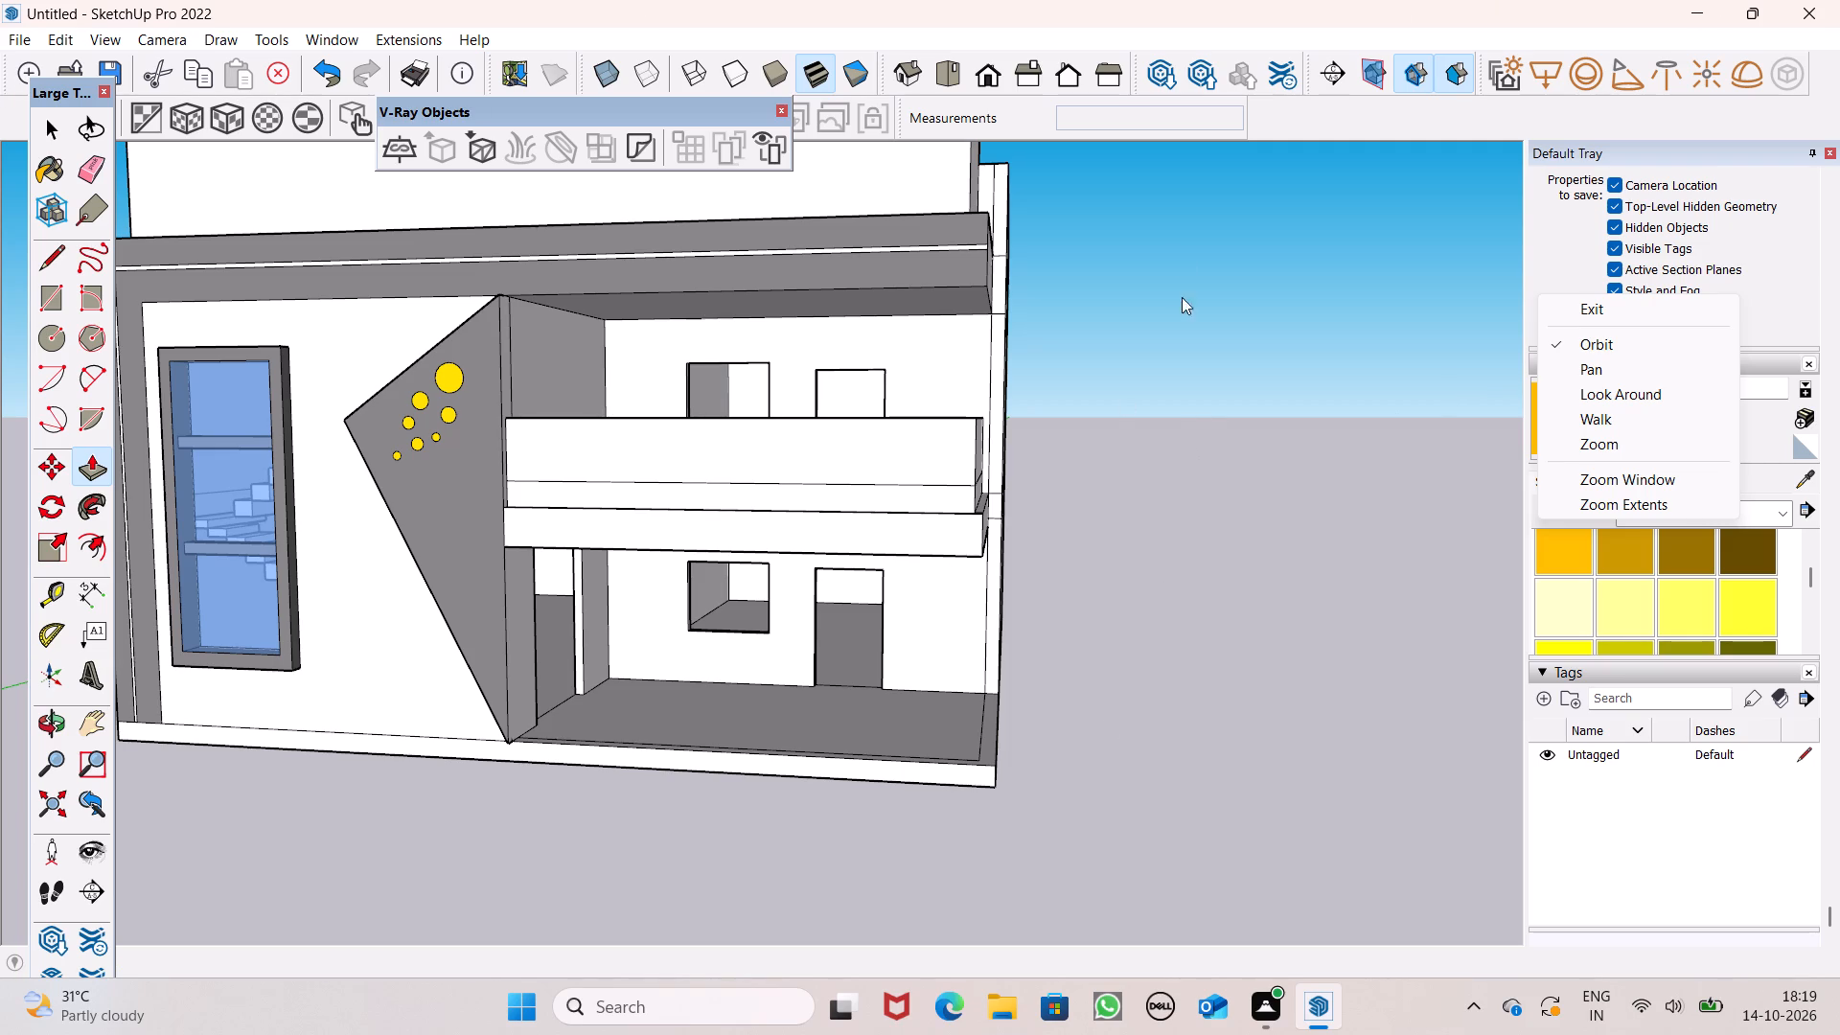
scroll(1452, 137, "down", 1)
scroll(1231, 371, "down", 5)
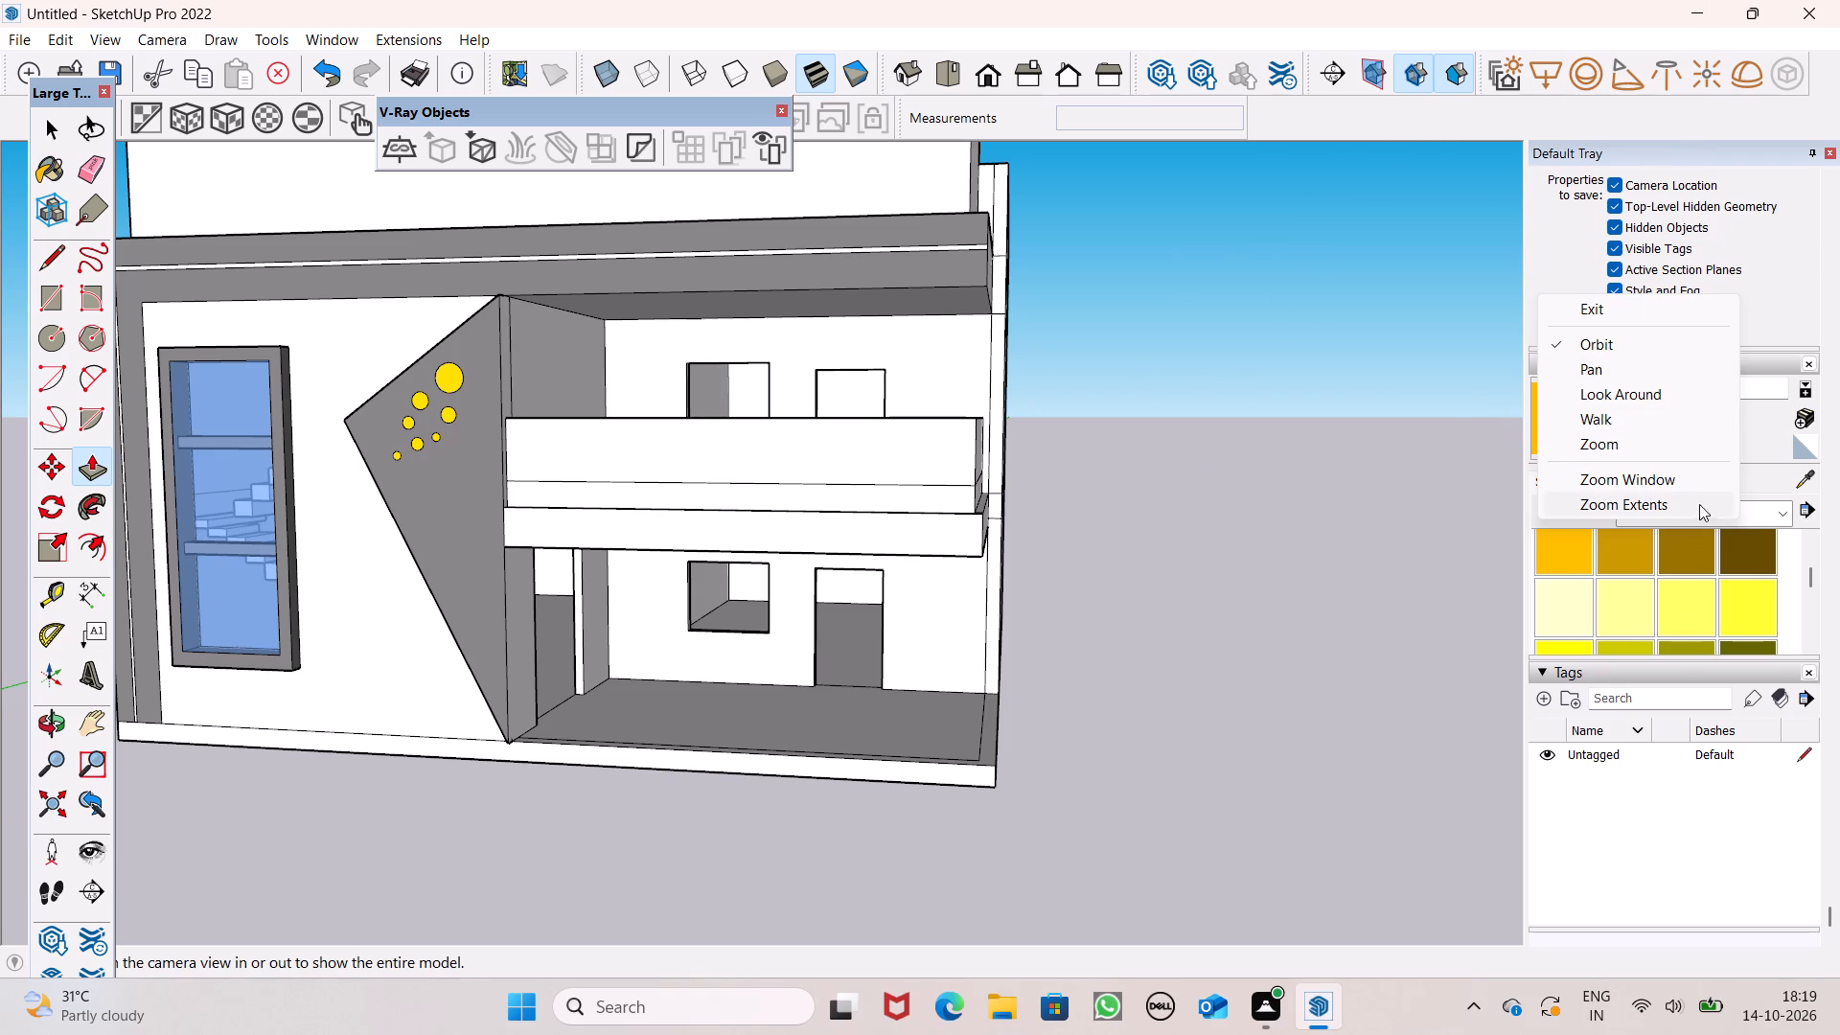
Open the list of material collections.
left_click(1772, 526)
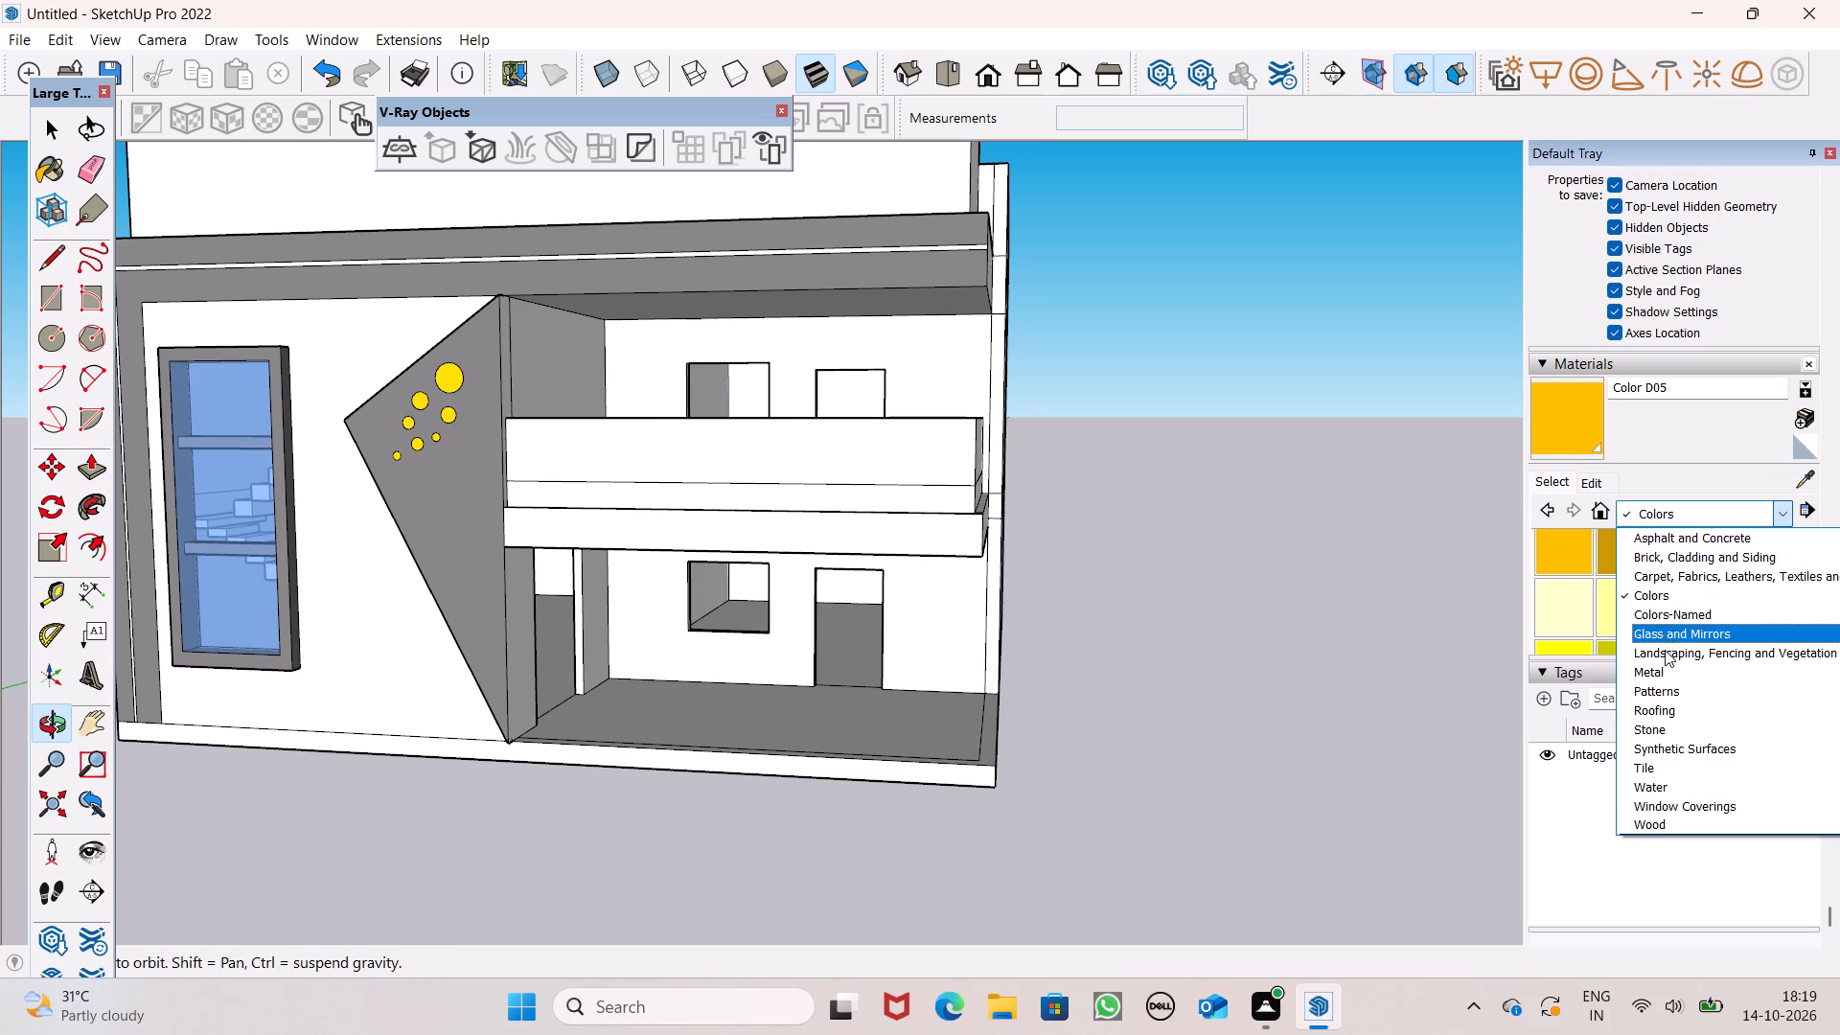
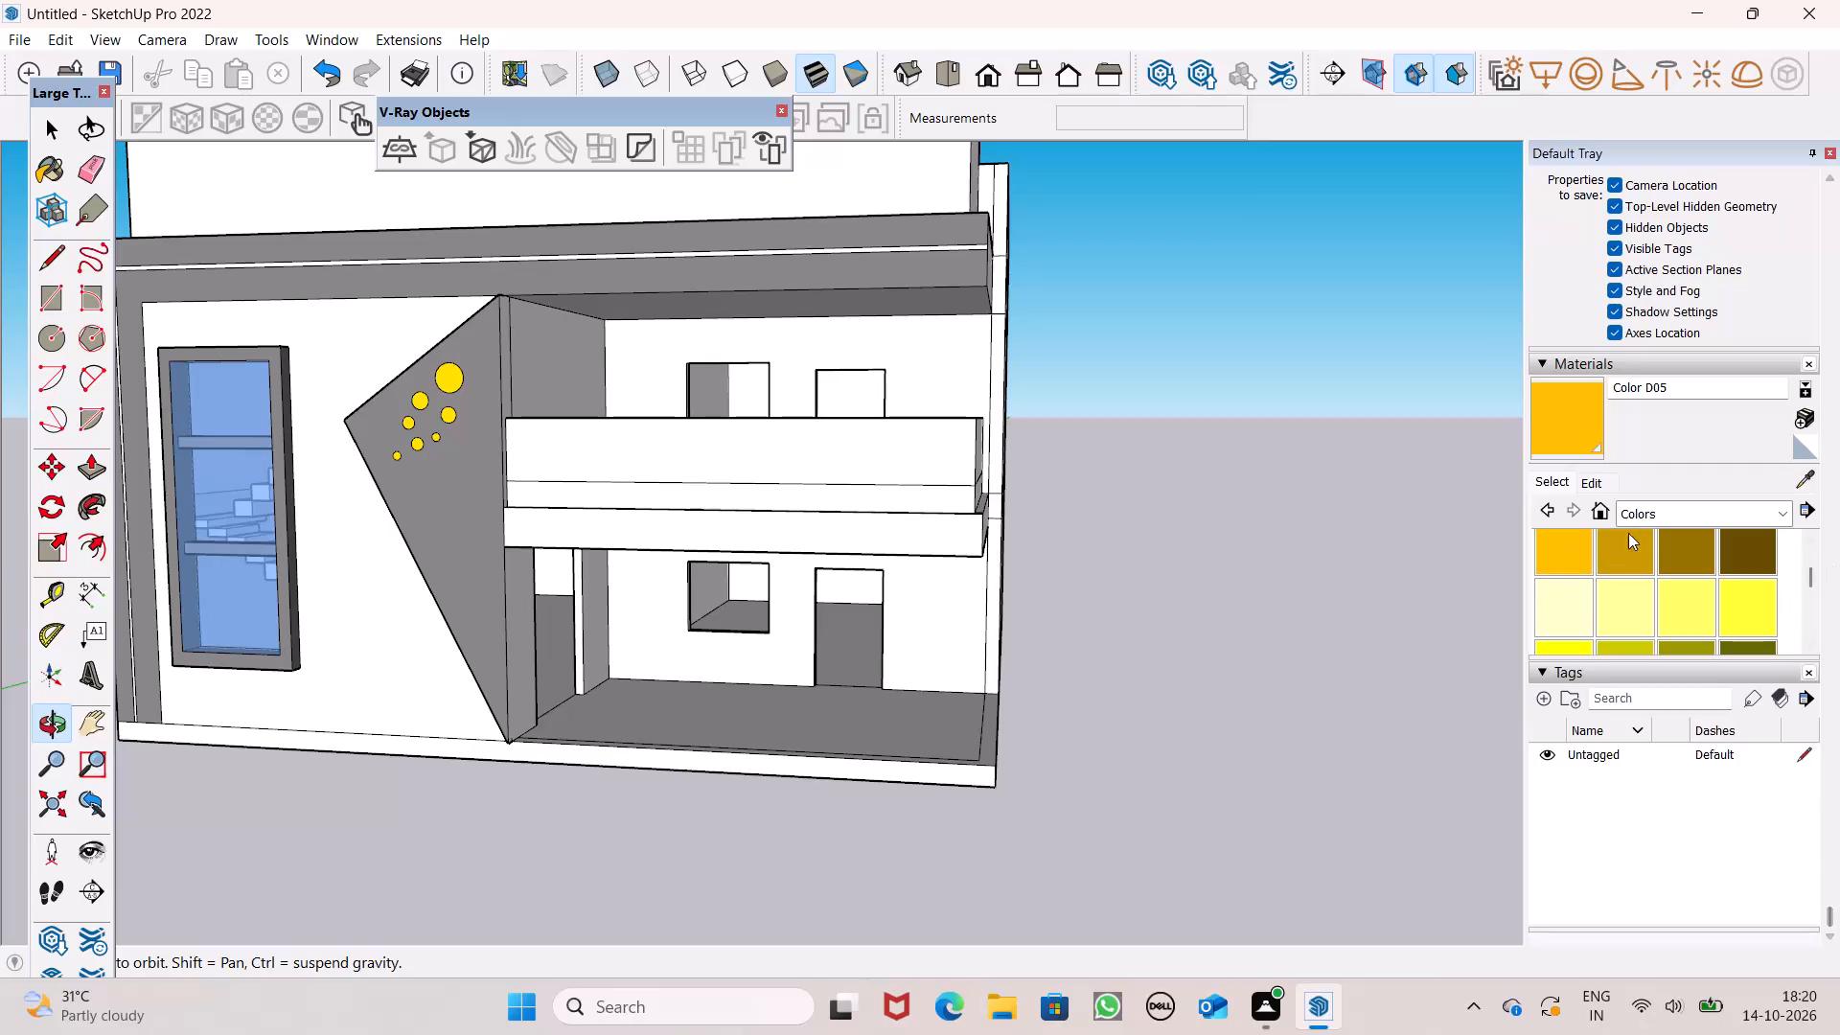
Paint the balcony railing's front panel with Translucent Glass Blue from the Glass and Mirrors collection.
left_click(1640, 516)
left_click(1668, 619)
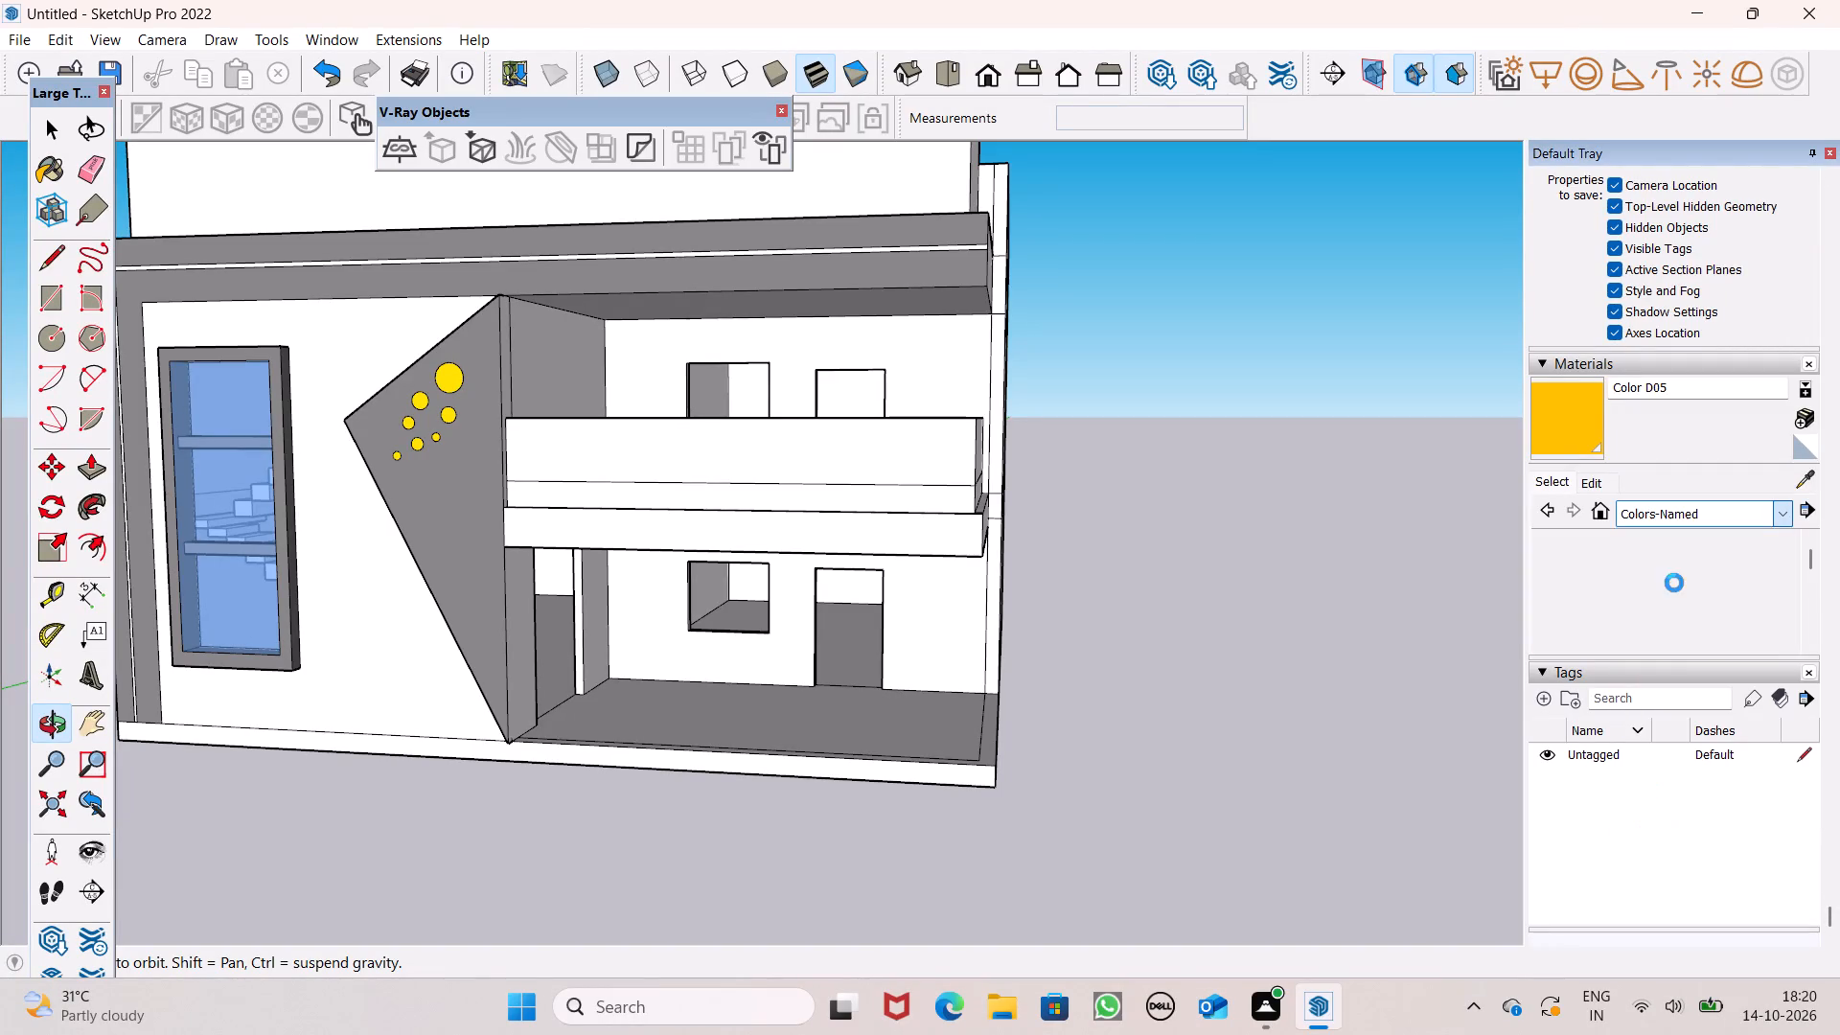
left_click(1706, 505)
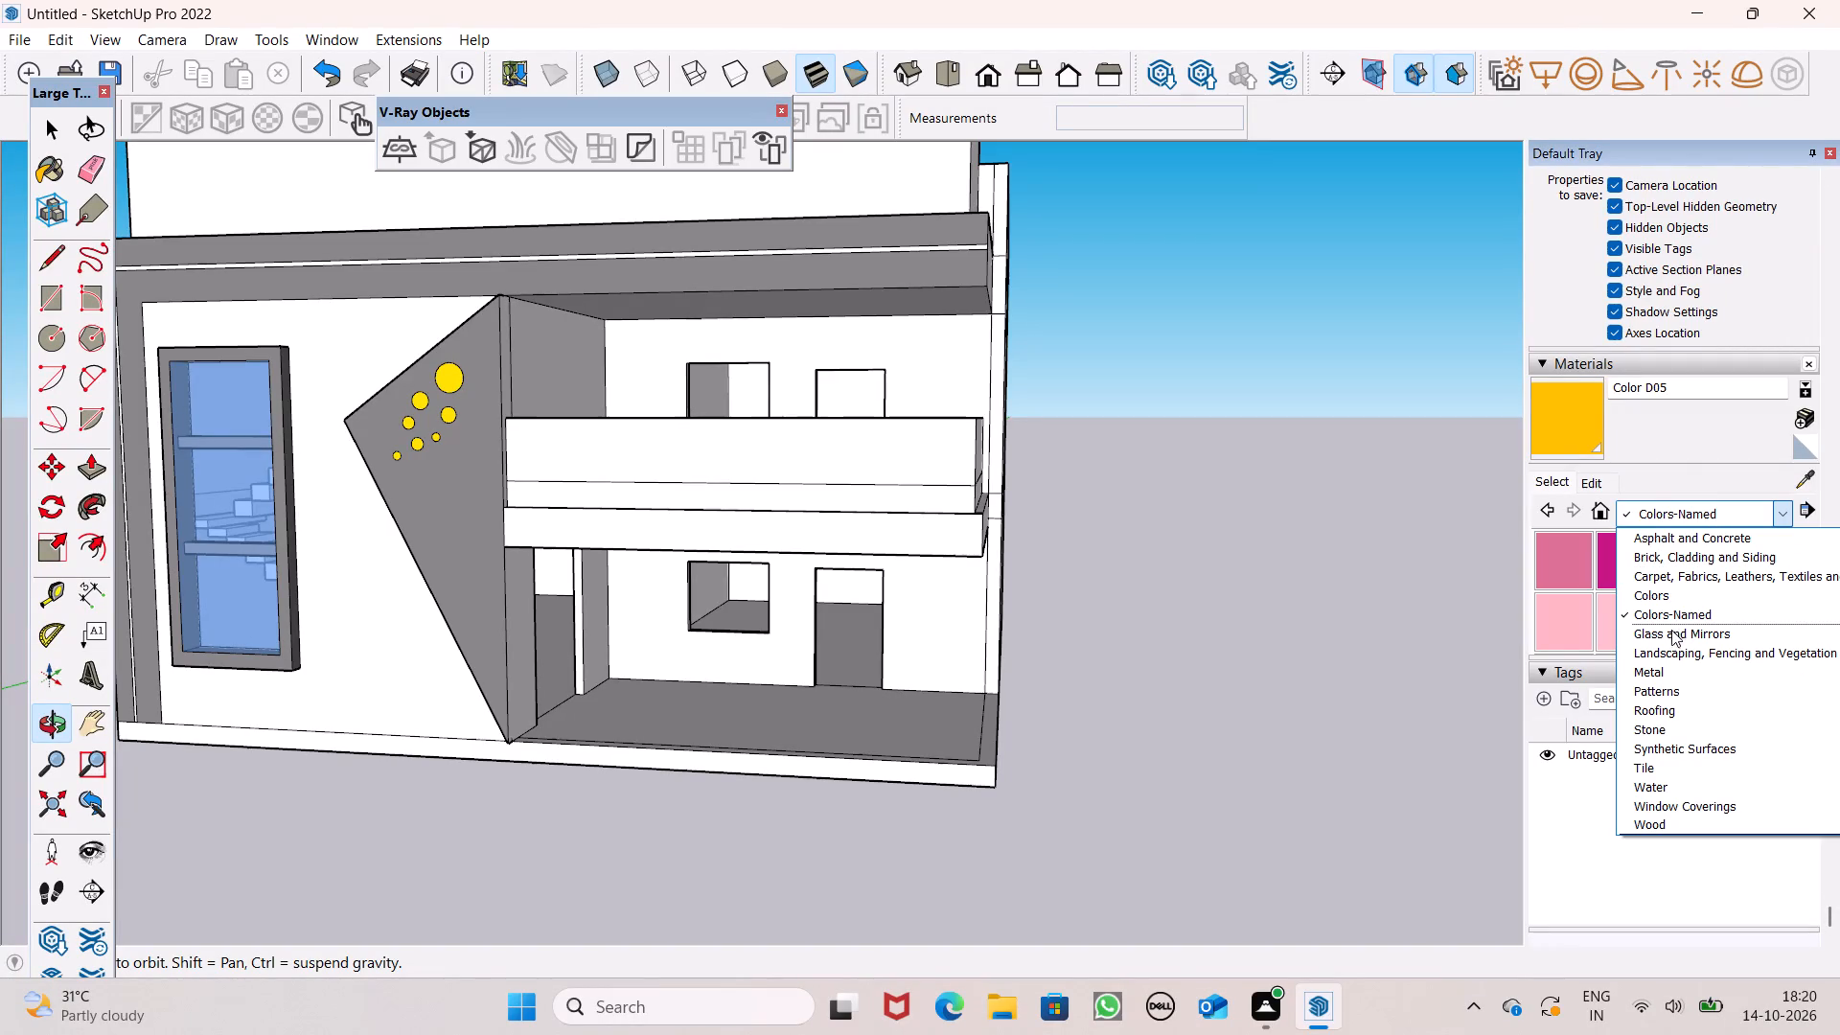
left_click_drag(1683, 638, 1696, 627)
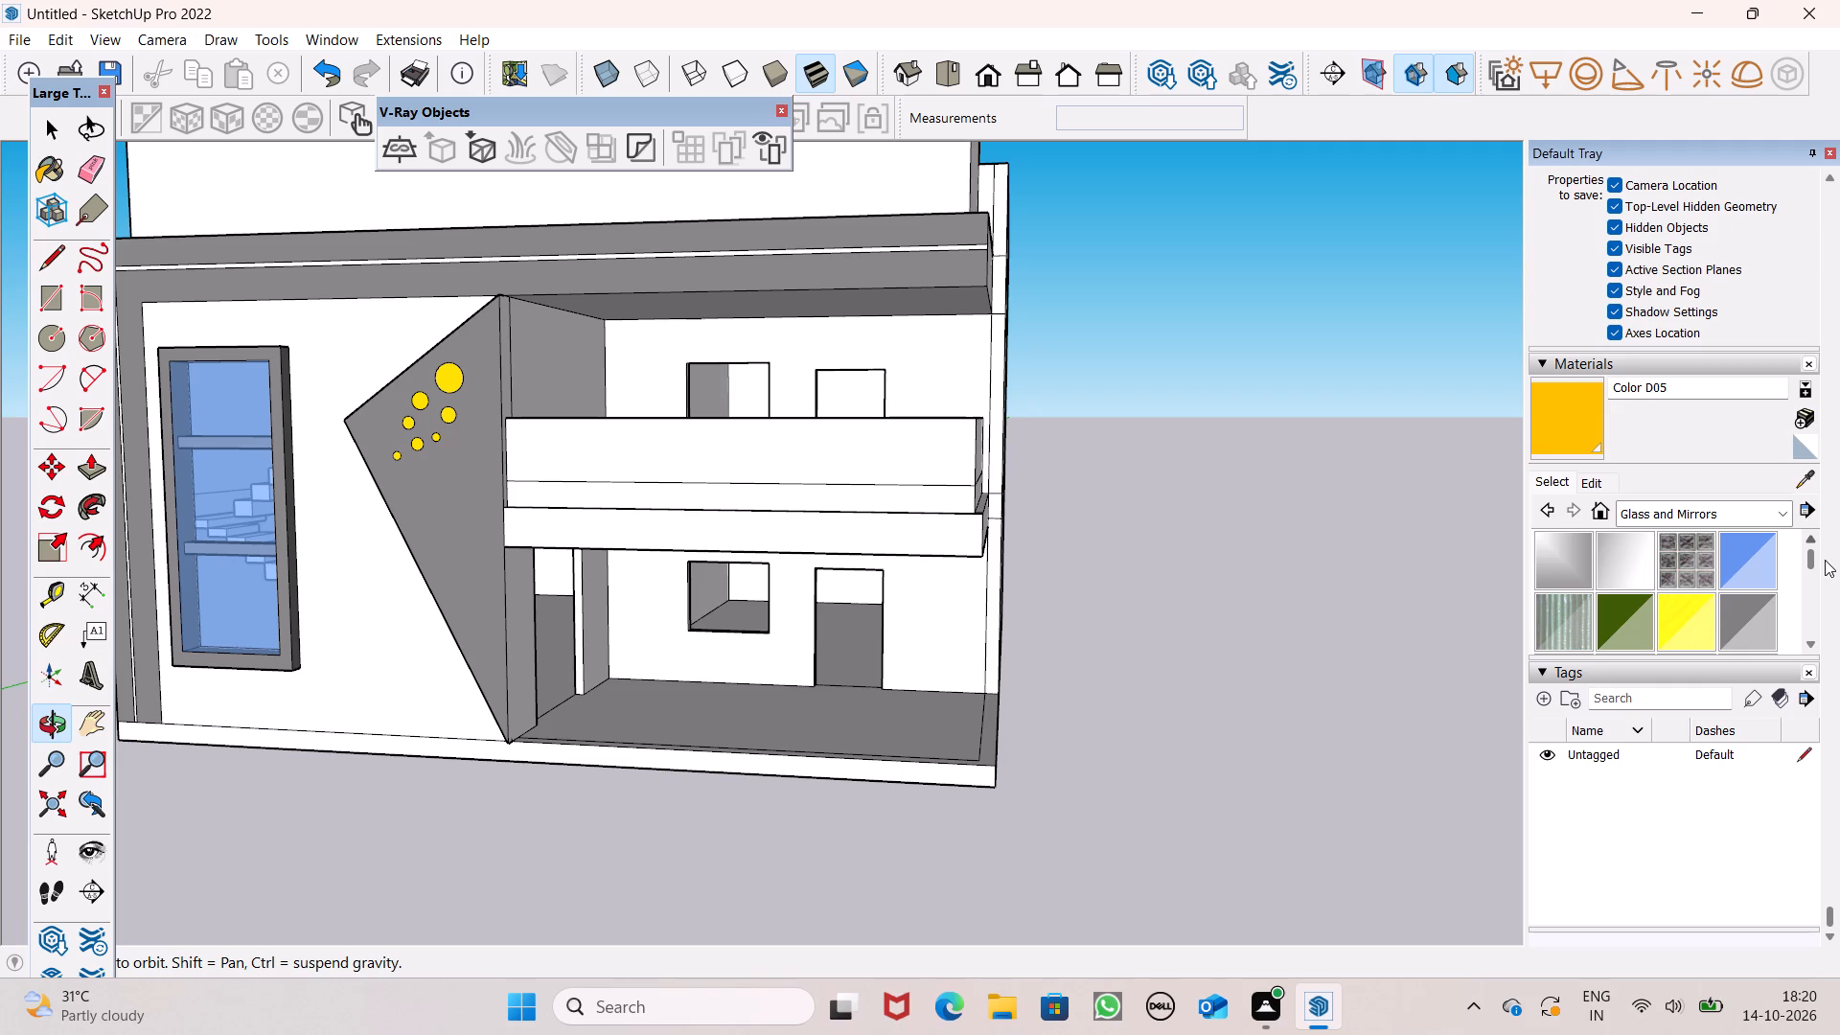
left_click(1745, 560)
scroll(935, 385, "up", 2)
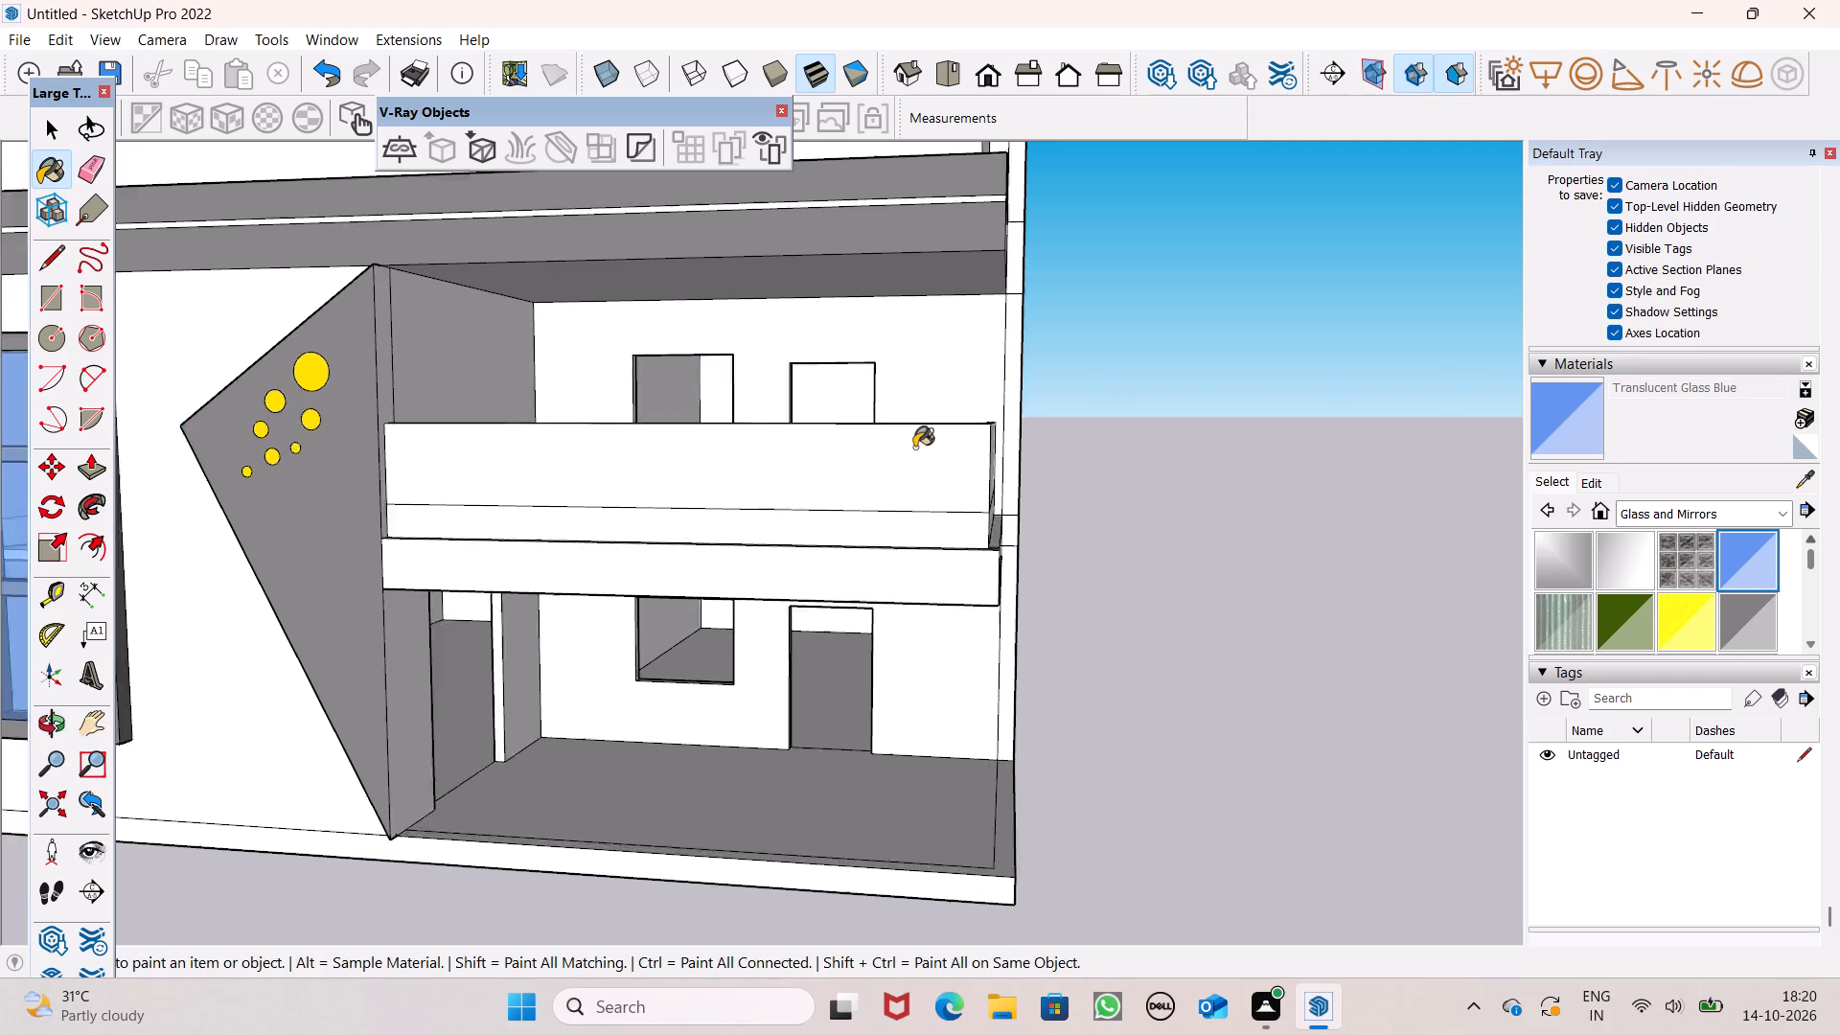
scroll(914, 448, "up", 2)
left_click(914, 450)
middle_click_drag(1028, 487, 830, 540)
left_click(827, 527)
Paint the balcony railing's side panel with the same Translucent Glass Blue.
middle_click_drag(822, 520, 1104, 613)
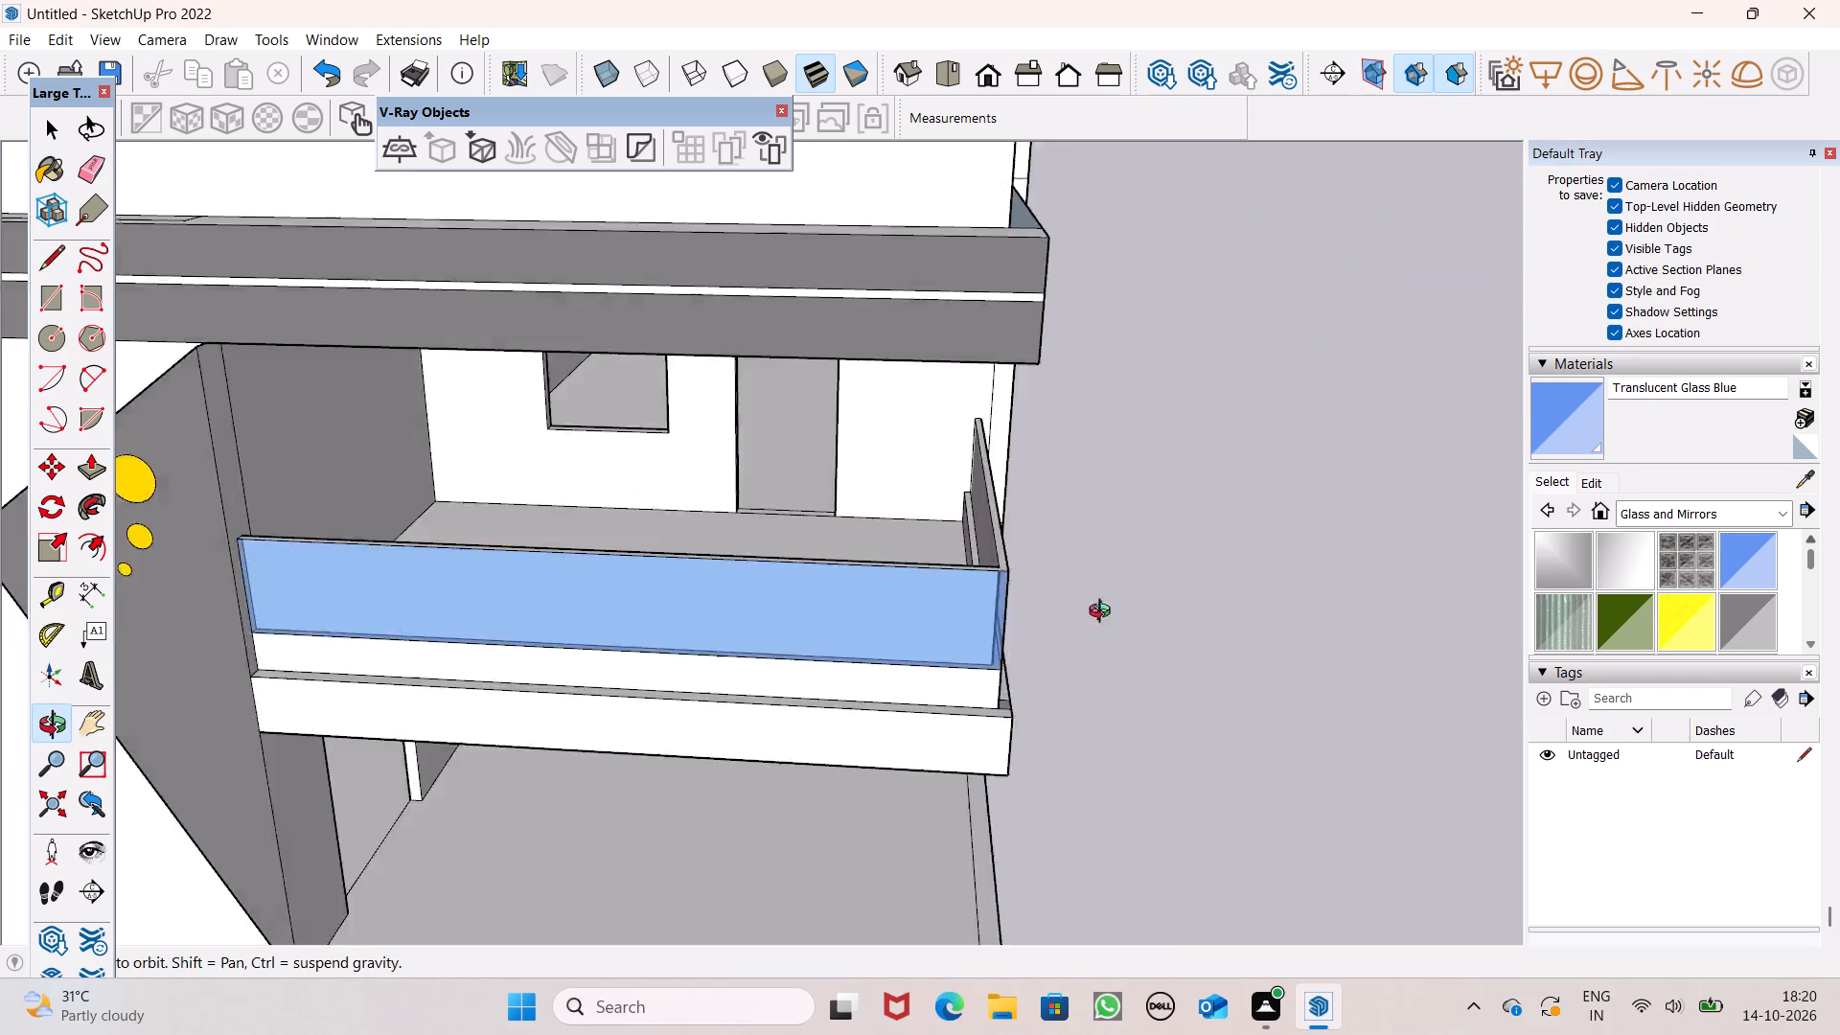
middle_click_drag(1104, 613, 1486, 604)
scroll(1478, 593, "up", 4)
left_click(977, 454)
middle_click_drag(979, 563, 1165, 630)
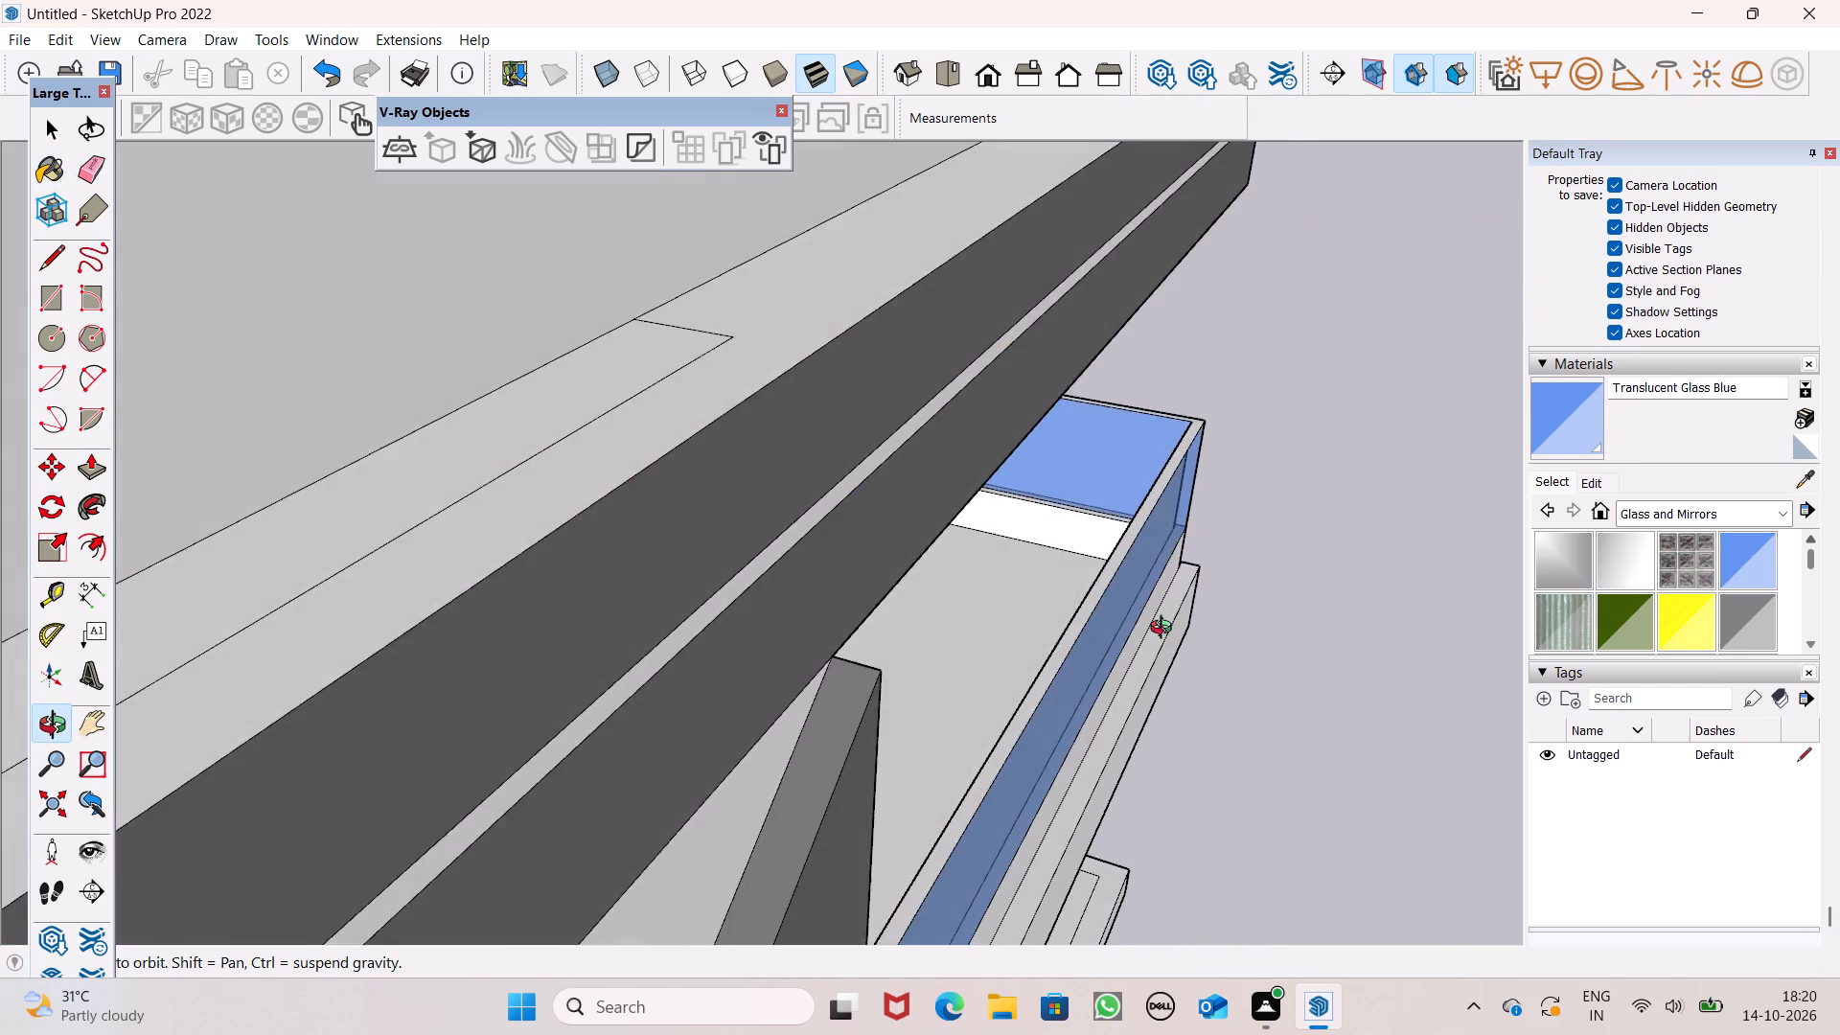
middle_click_drag(1165, 630, 1160, 603)
scroll(994, 572, "up", 5)
middle_click_drag(1018, 648, 1114, 644)
left_click(1400, 634)
scroll(1295, 313, "down", 4)
scroll(1295, 313, "up", 1)
scroll(1295, 320, "down", 1)
middle_click_drag(1357, 432, 810, 257)
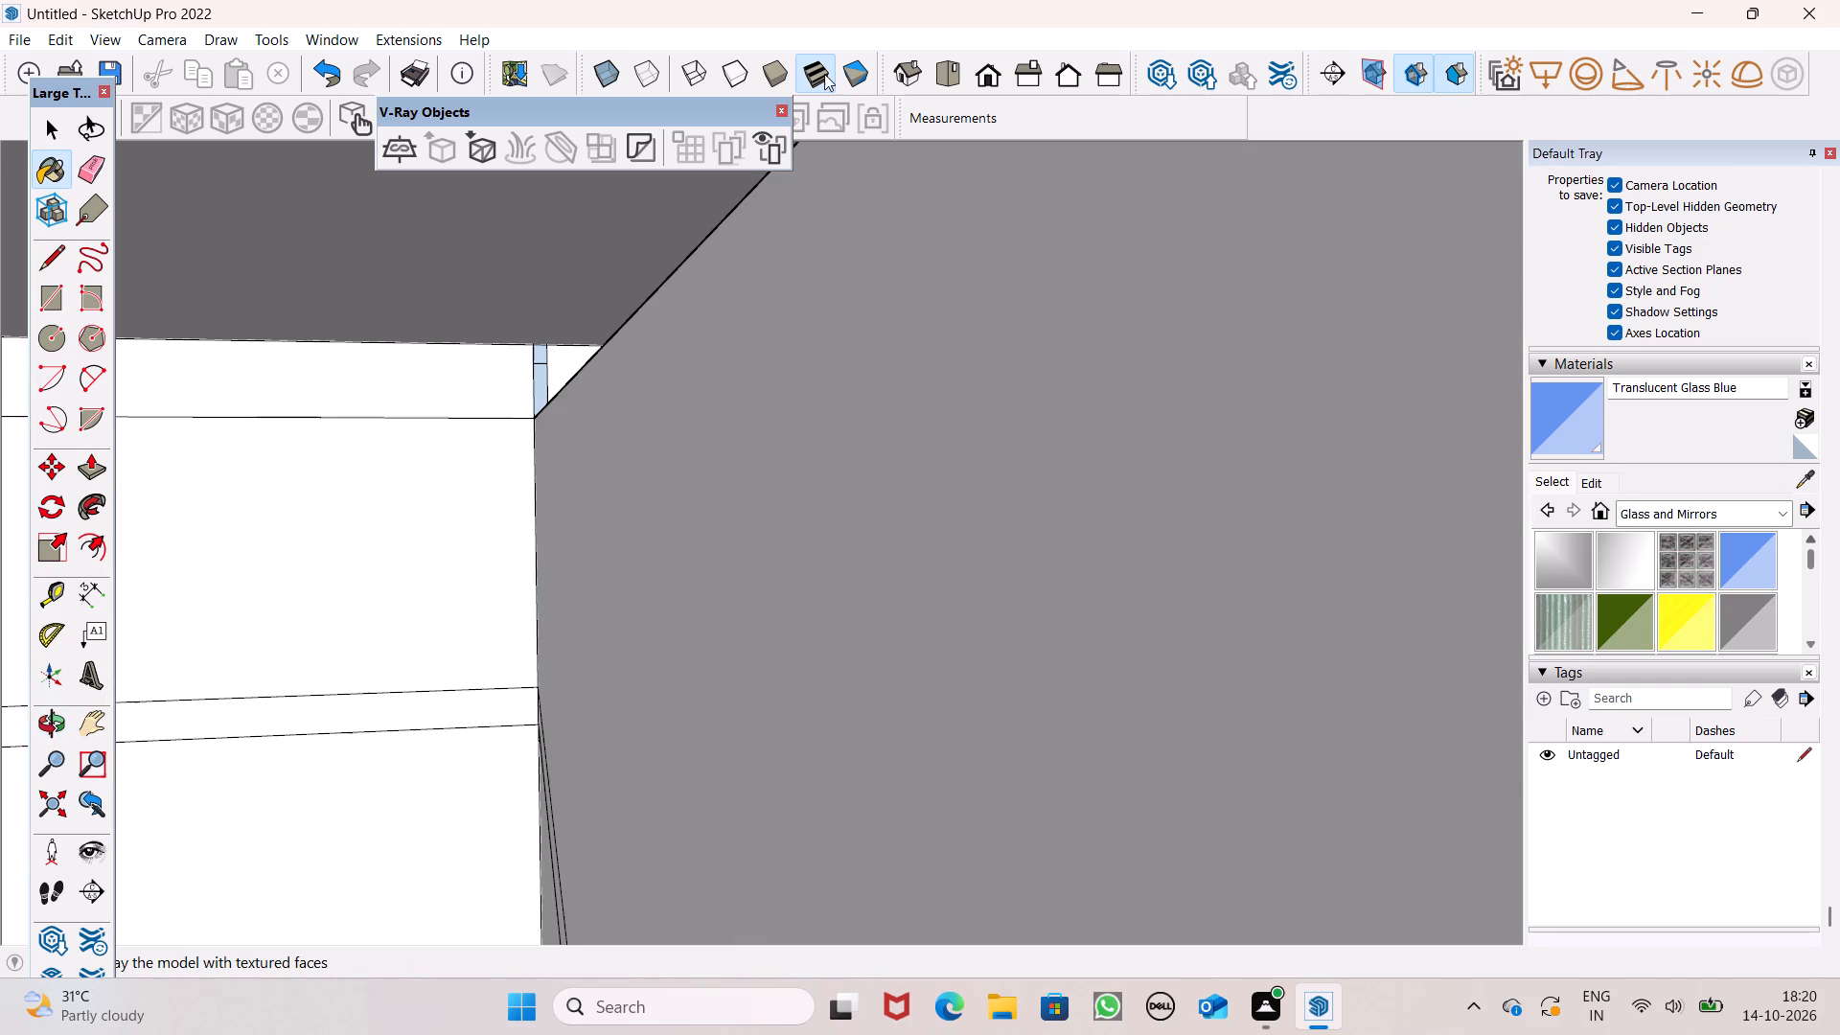
Push/Pull the top face of the glass balcony railing upward by 2" to form a handrail.
left_click(973, 73)
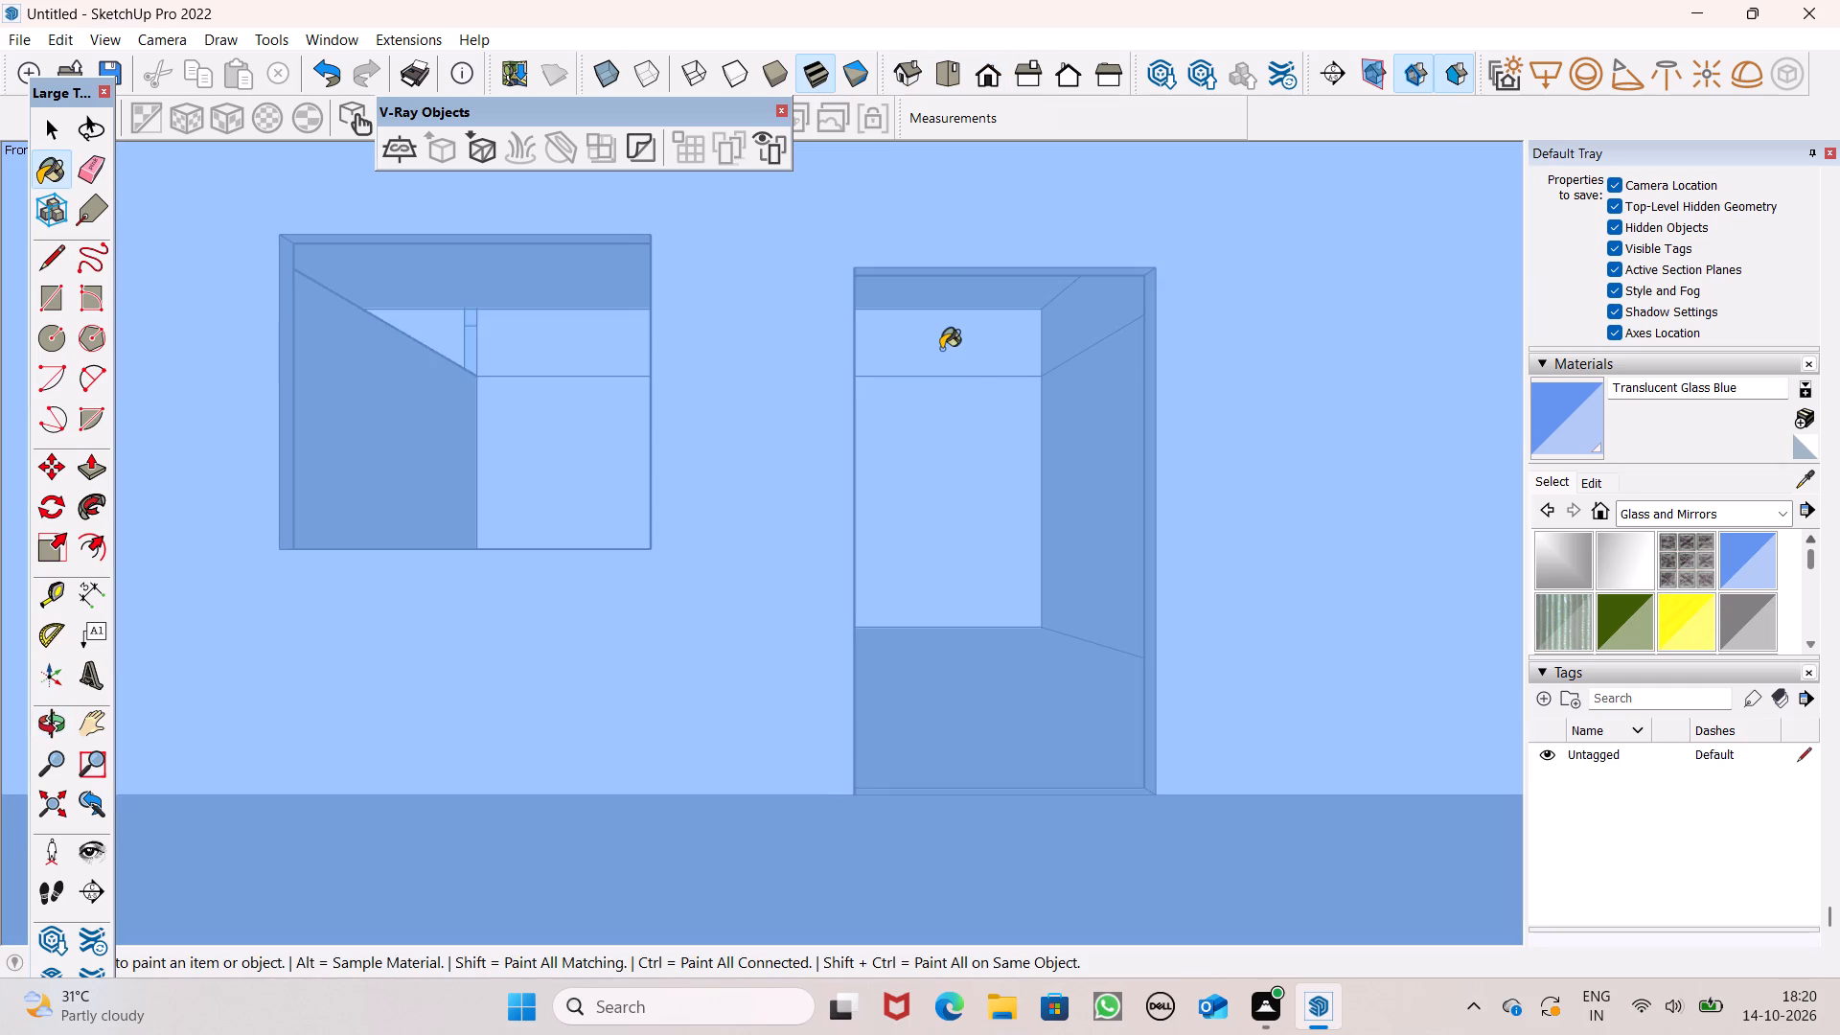
scroll(958, 385, "down", 10)
scroll(994, 377, "up", 1)
scroll(995, 378, "down", 8)
scroll(1091, 563, "down", 16)
scroll(1066, 497, "up", 1)
scroll(1066, 497, "down", 13)
middle_click_drag(1121, 561, 1077, 800)
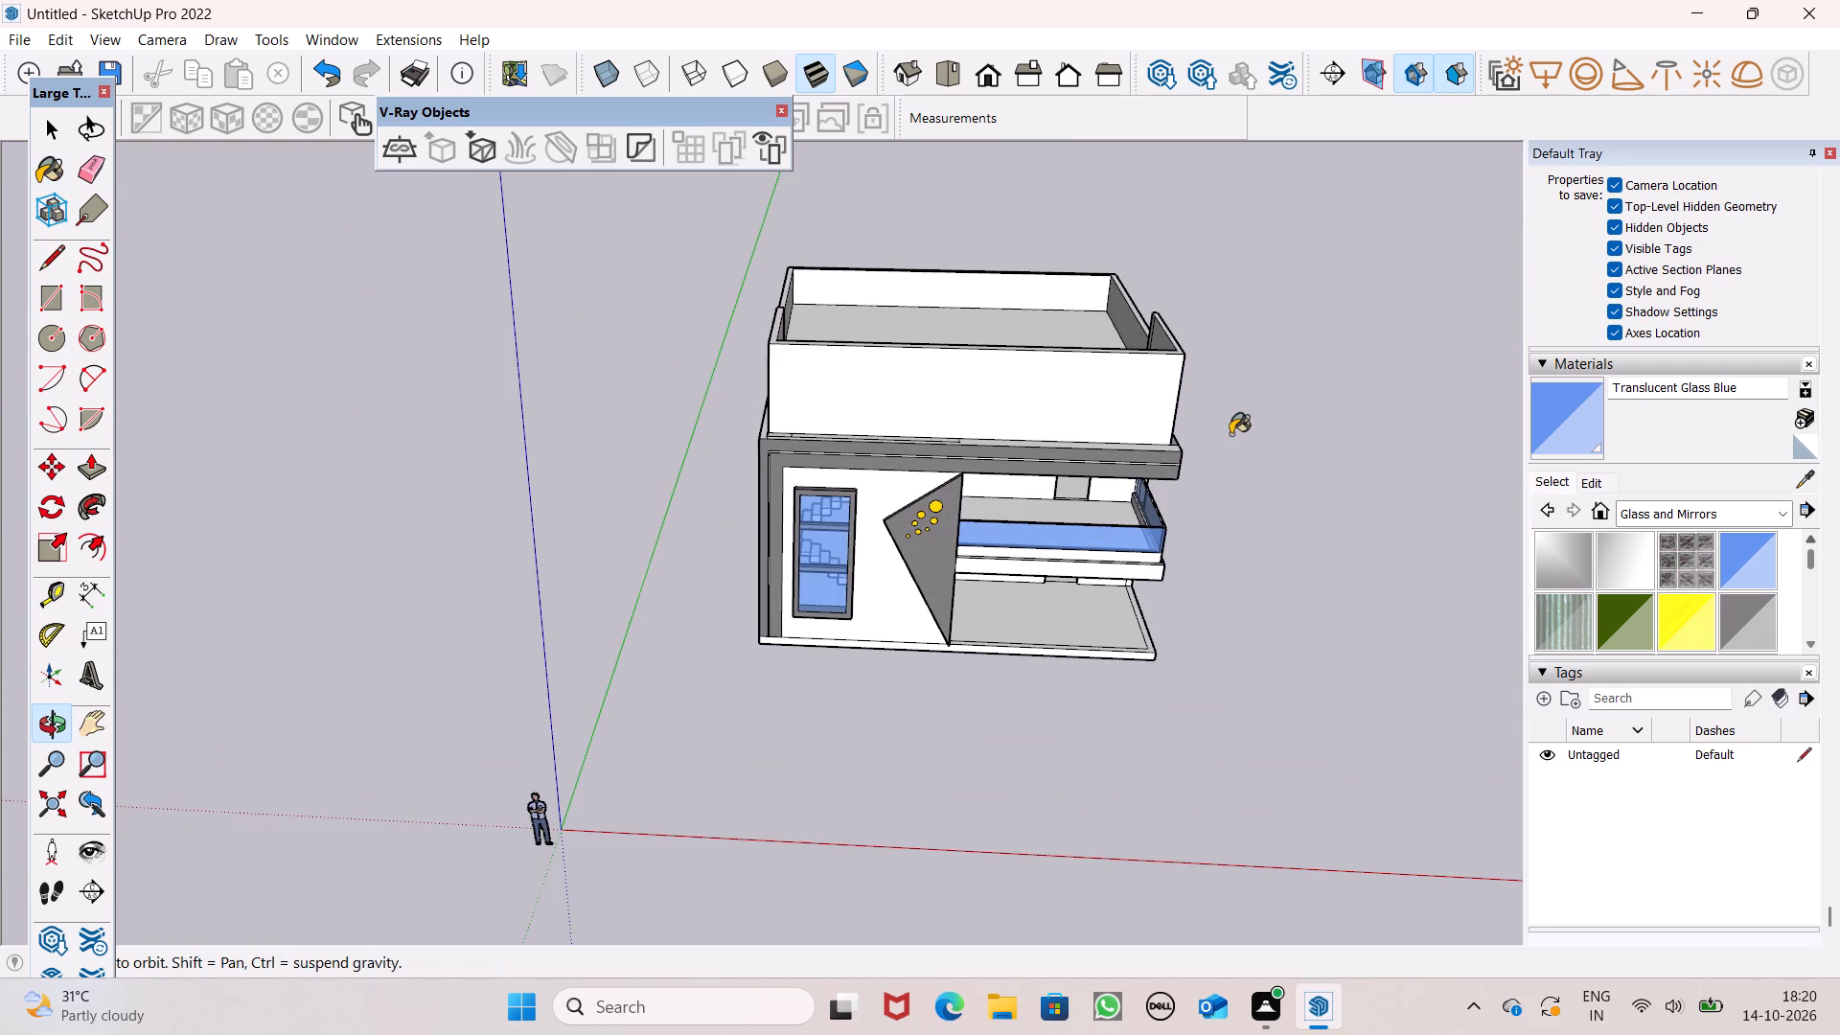
scroll(1230, 388, "up", 2)
key("space")
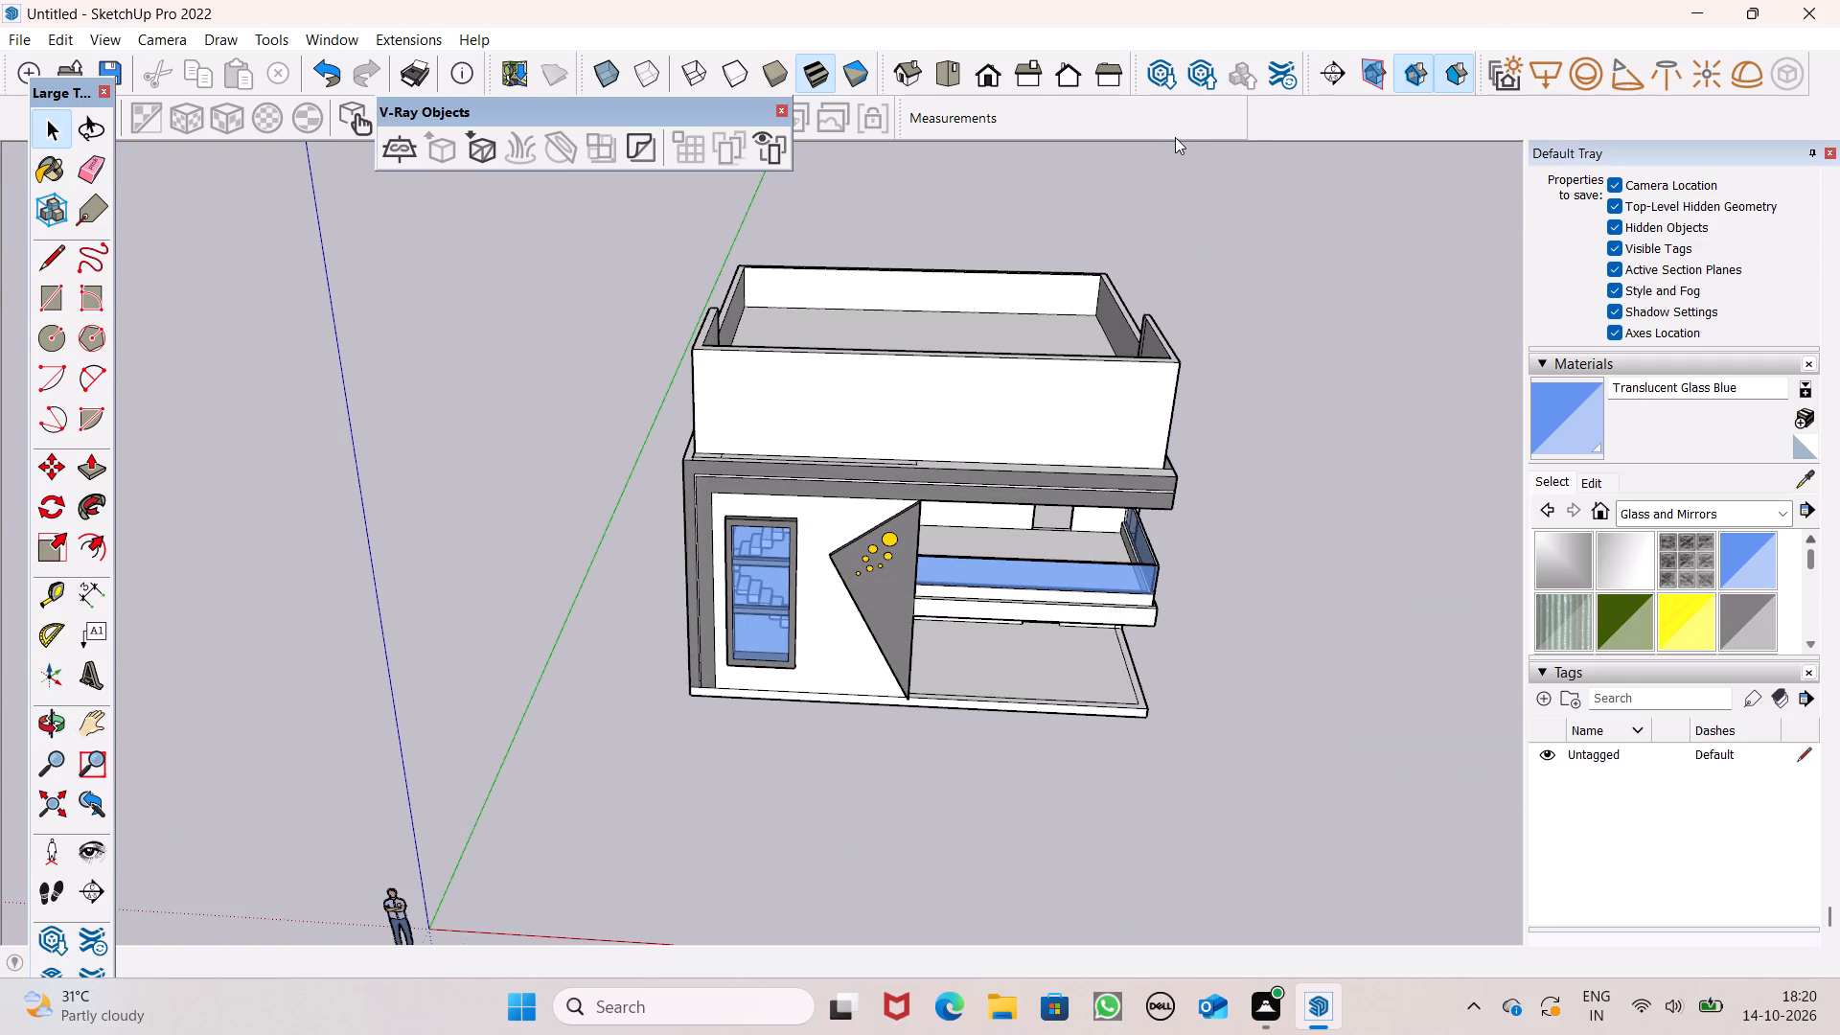
scroll(1187, 434, "up", 6)
scroll(1075, 570, "up", 4)
scroll(1126, 718, "up", 2)
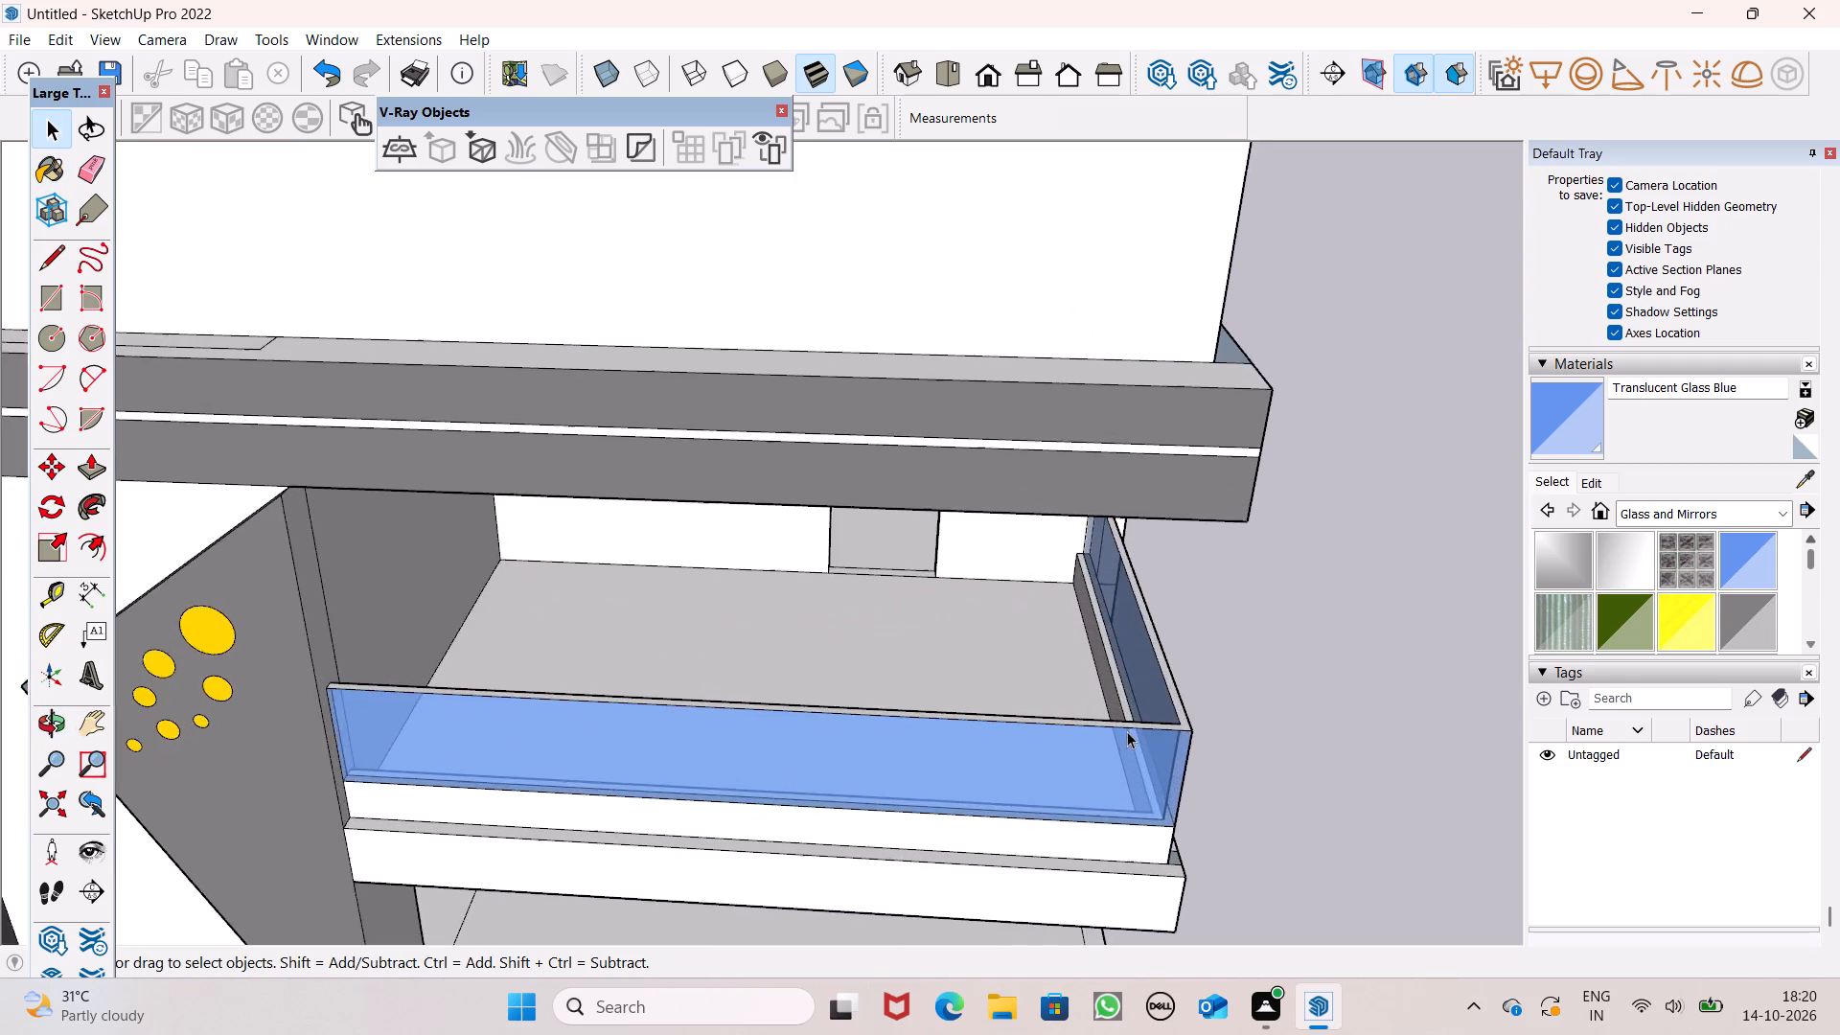
scroll(1127, 731, "down", 1)
scroll(1127, 731, "up", 8)
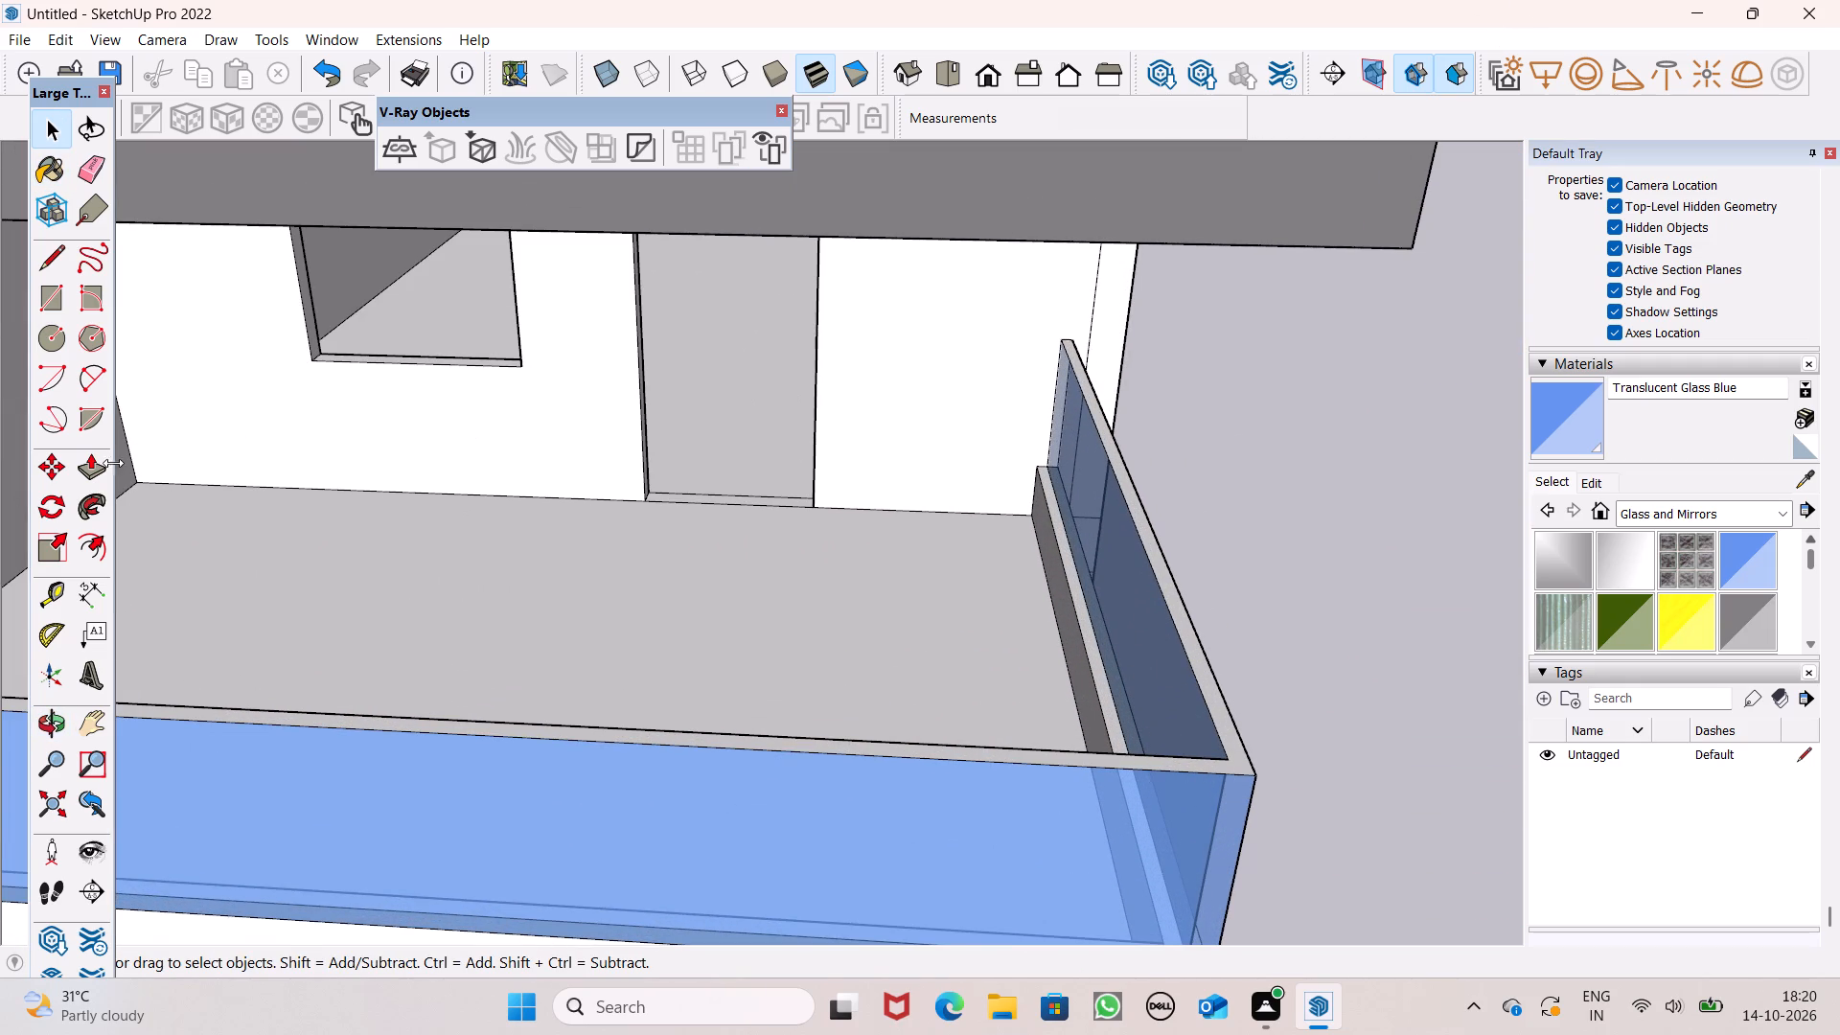
left_click(100, 469)
scroll(1229, 721, "up", 4)
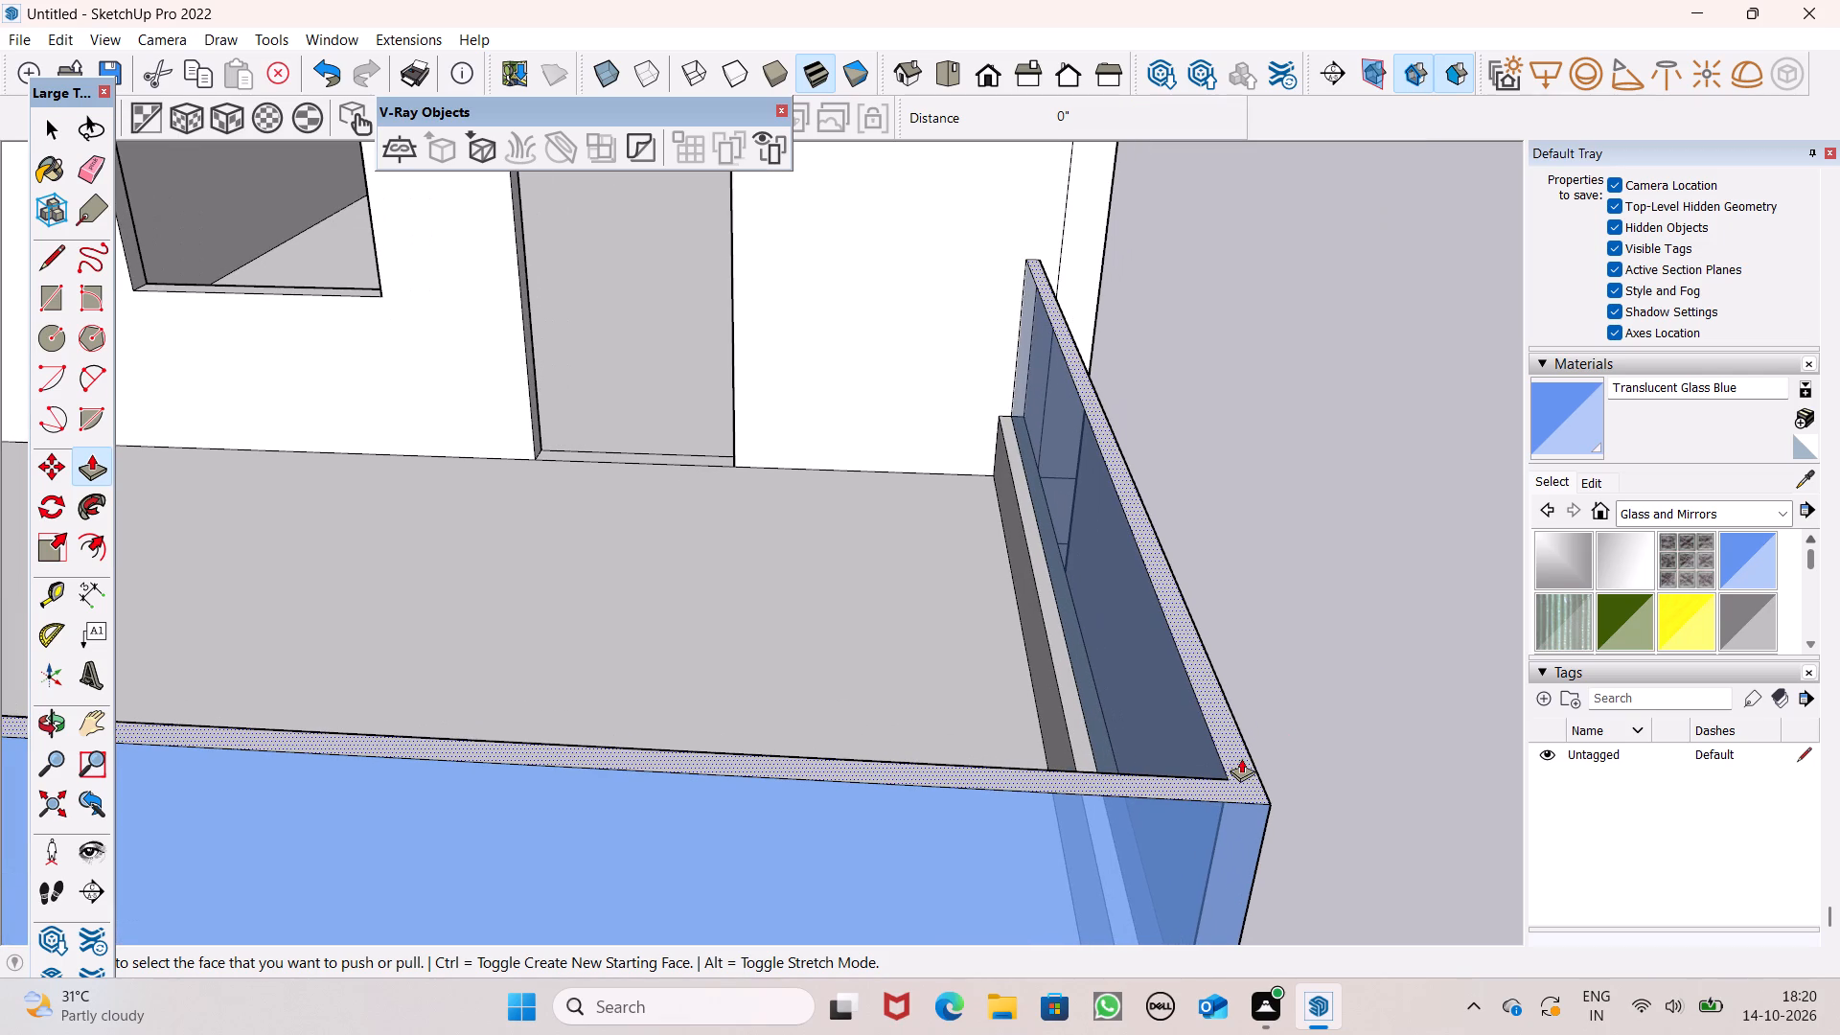
left_click_drag(1242, 760, 1248, 734)
key("2")
key("shift+quotedbl")
key("Return")
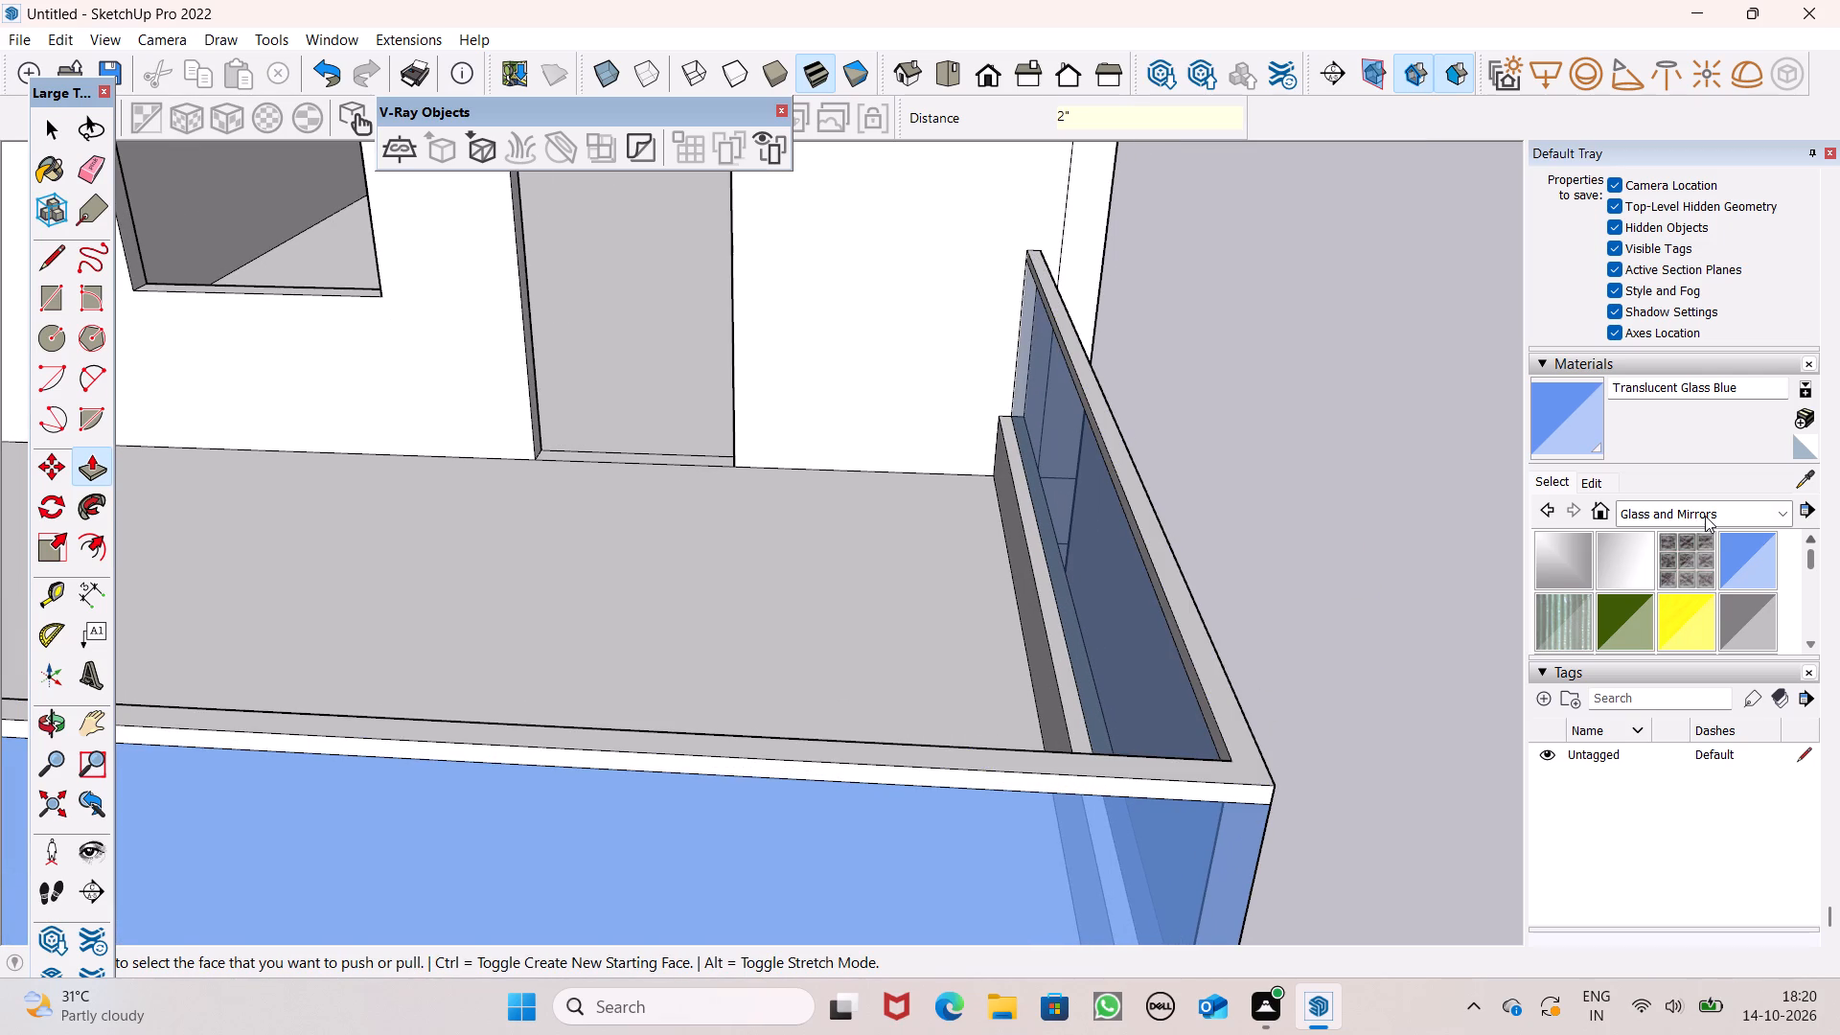
Paint the handrail's top, front and inner side faces with Metal Seamed from the Metal collection.
left_click(1705, 516)
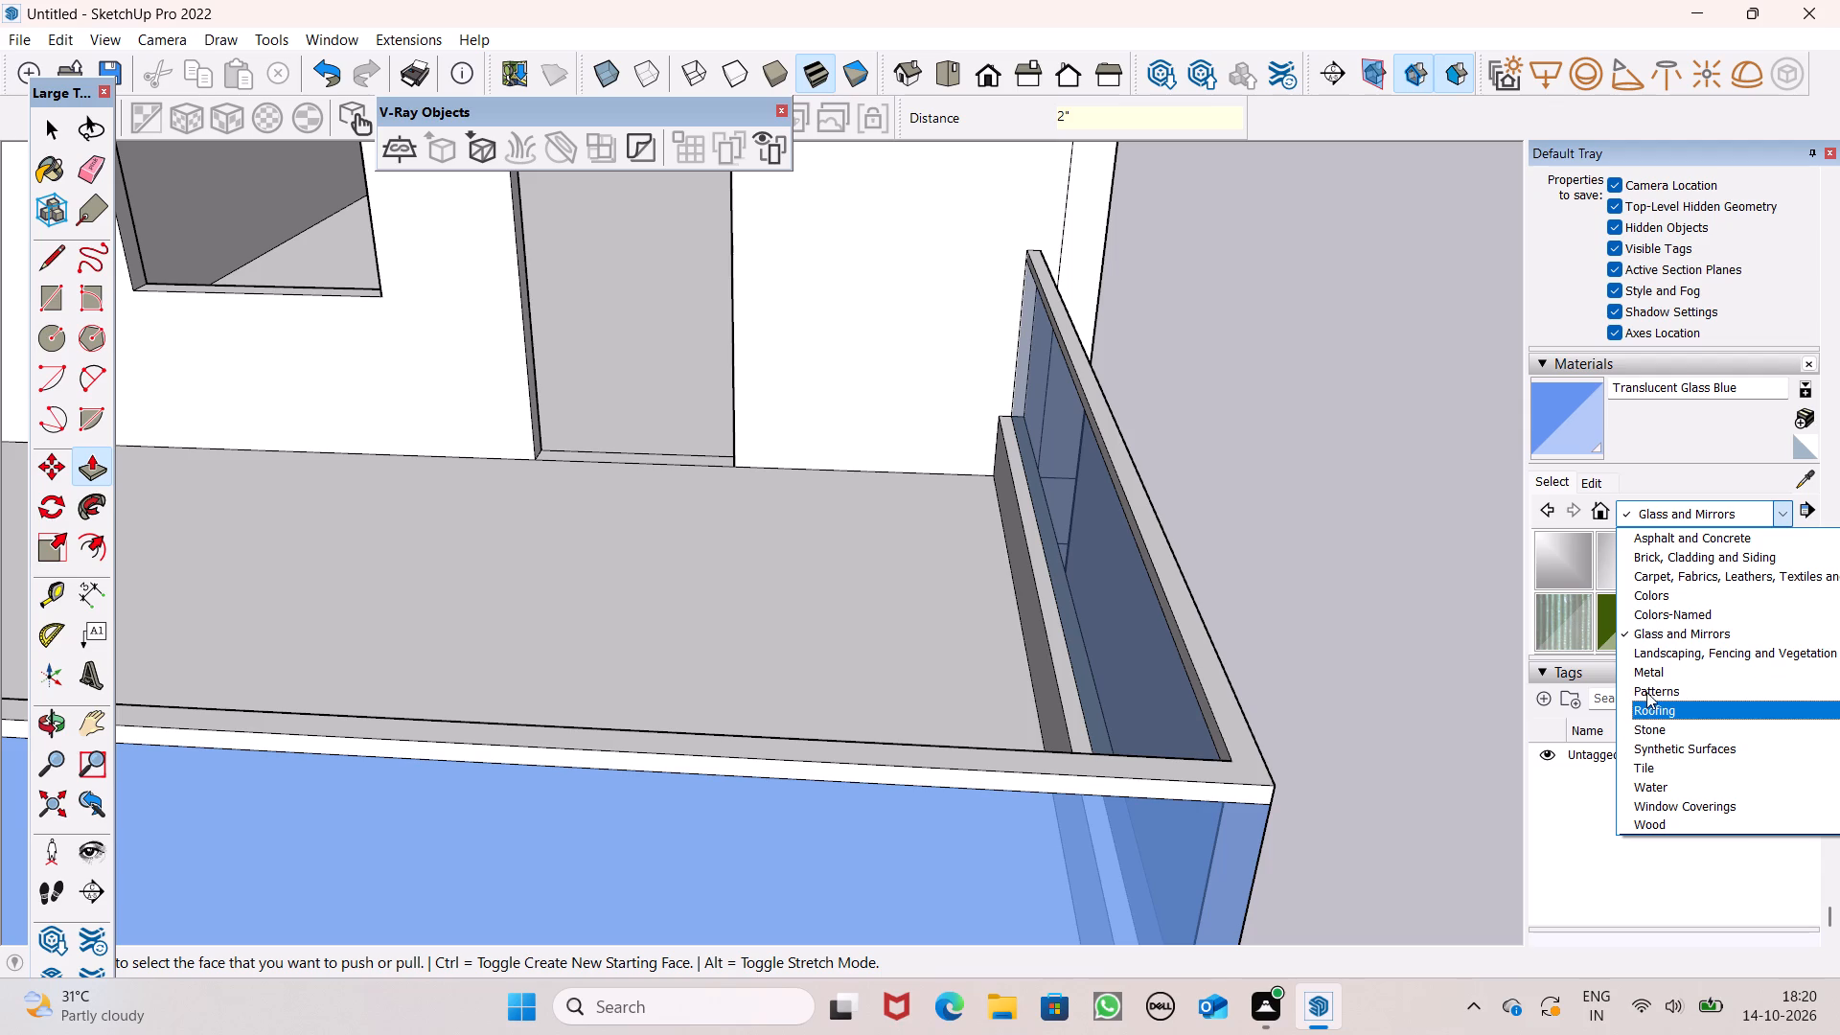
left_click(1648, 675)
left_click(1683, 624)
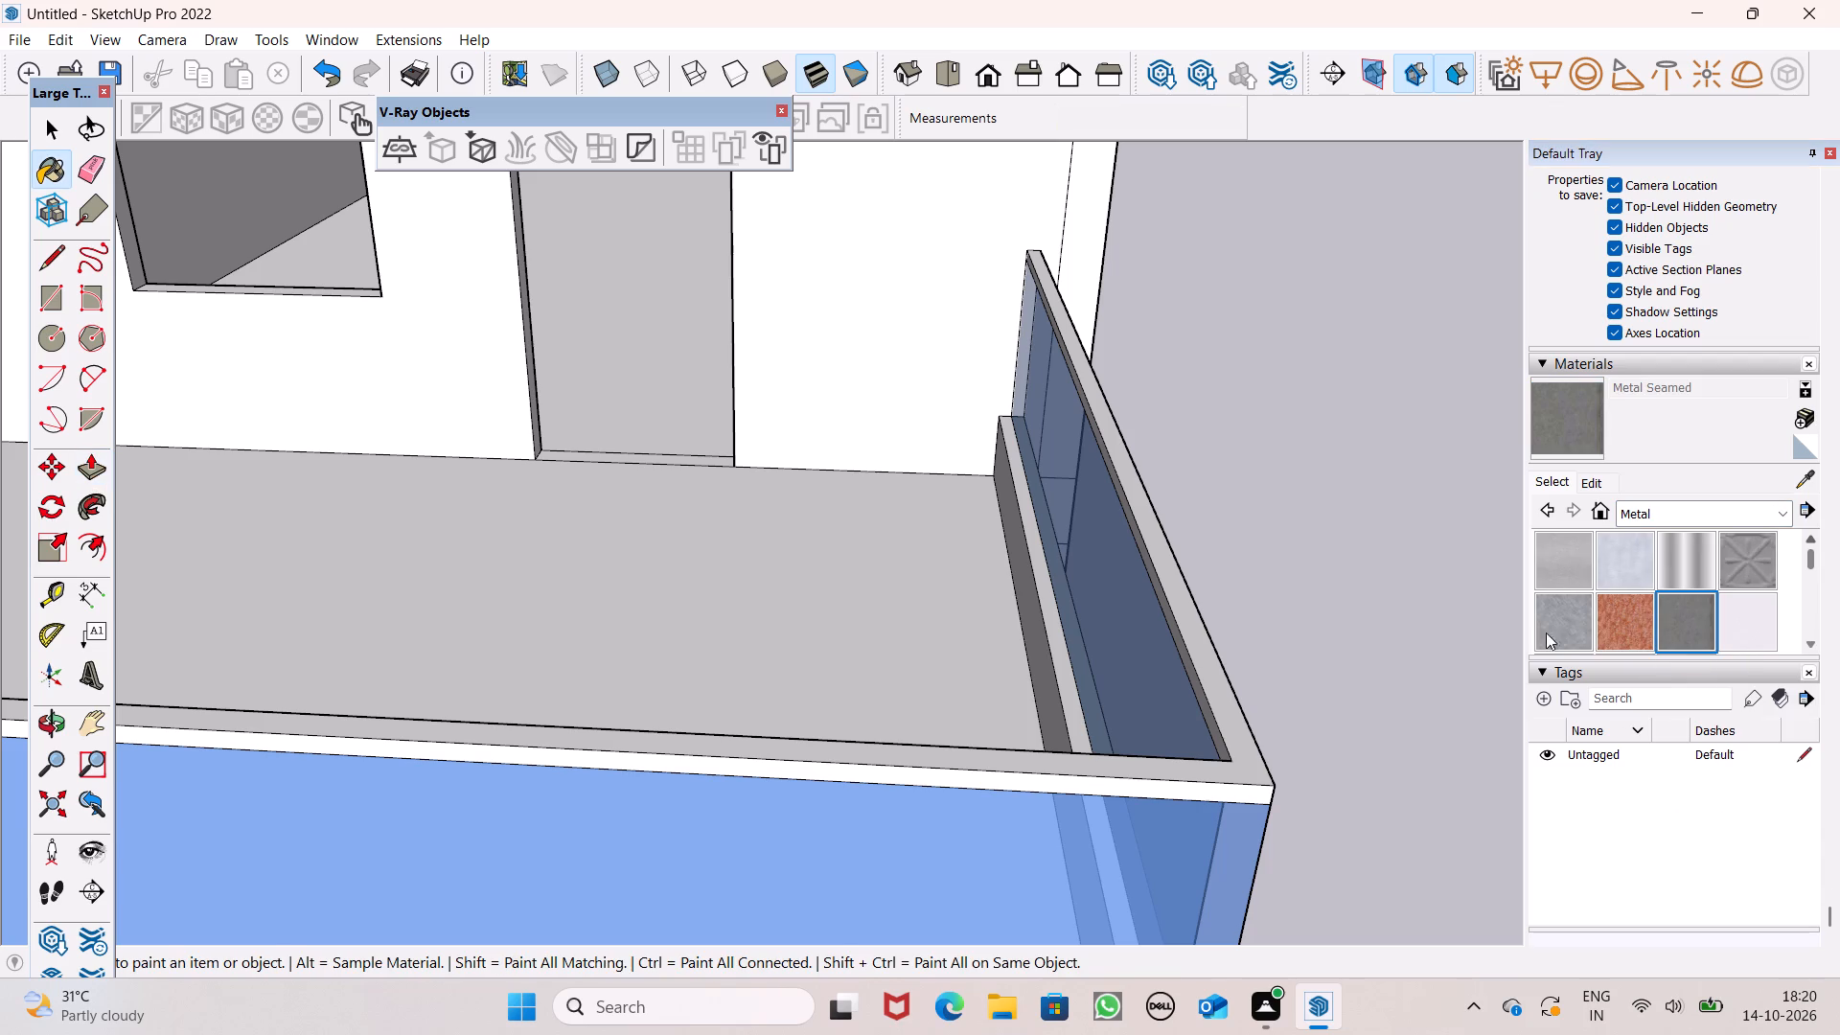
scroll(1371, 742, "up", 4)
scroll(1181, 574, "down", 3)
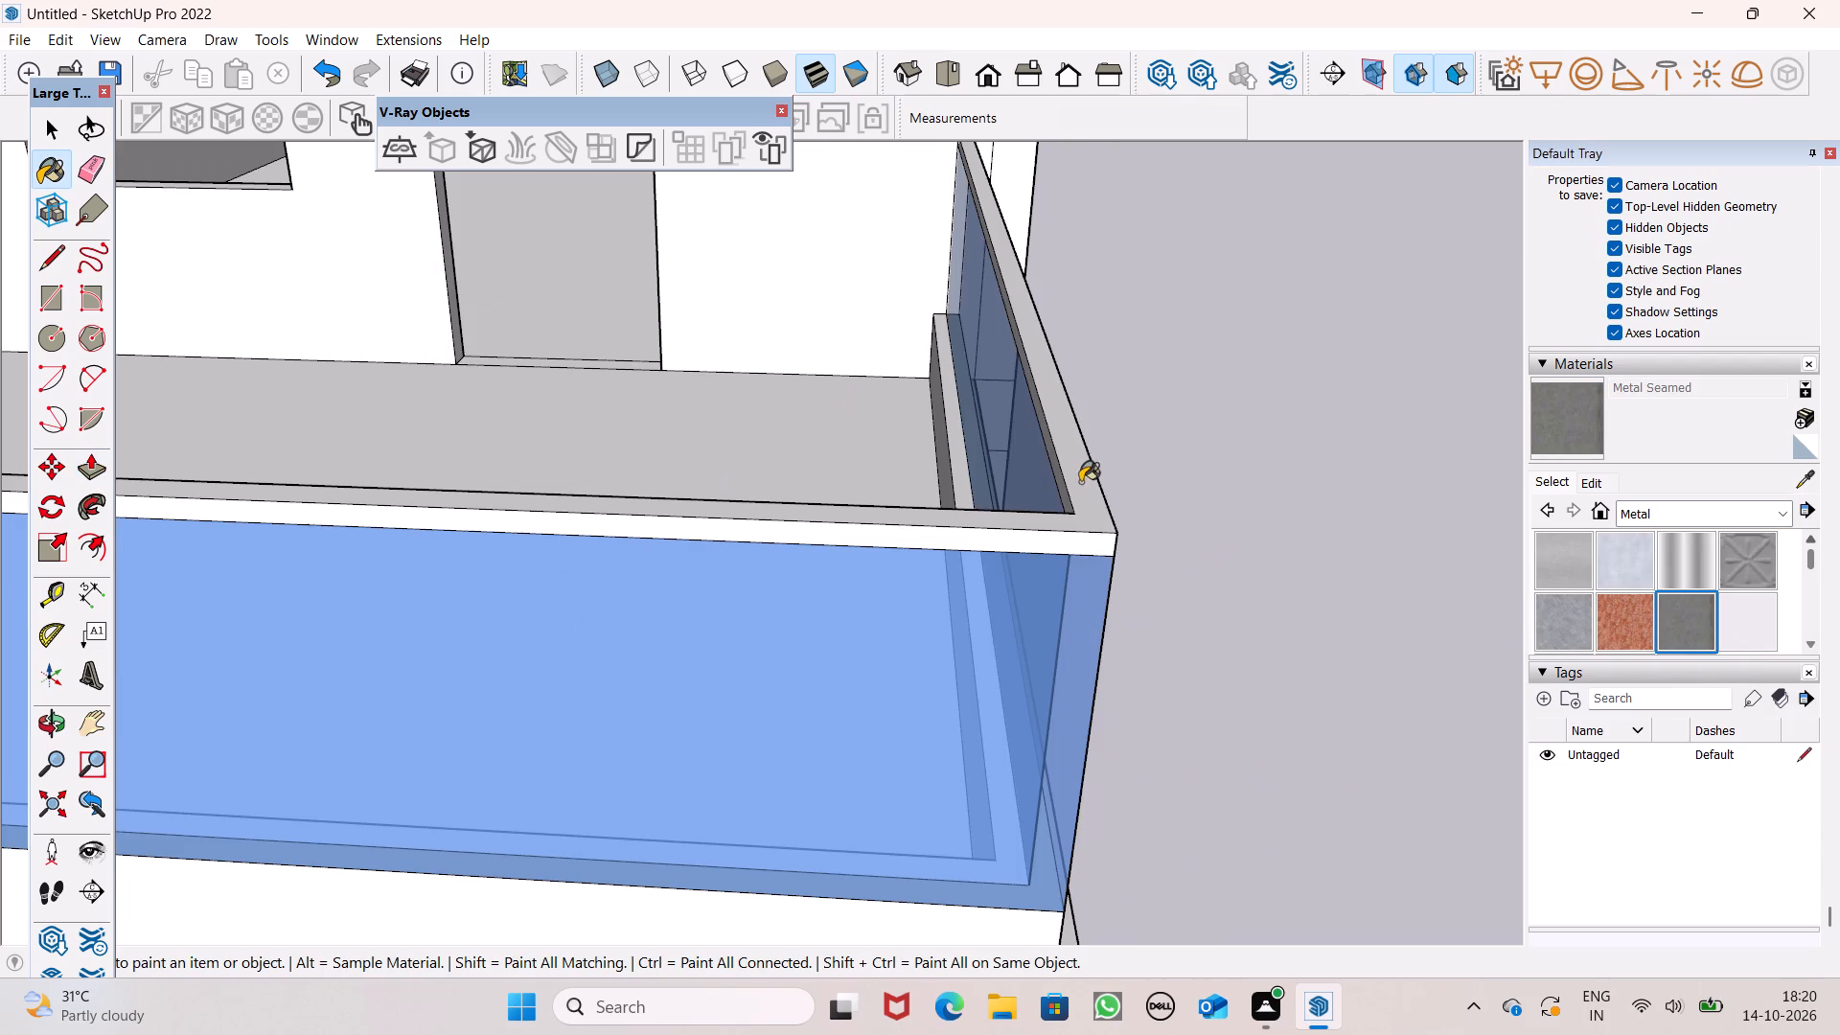
left_click(1080, 482)
left_click(1080, 551)
middle_click_drag(1055, 538, 1187, 623)
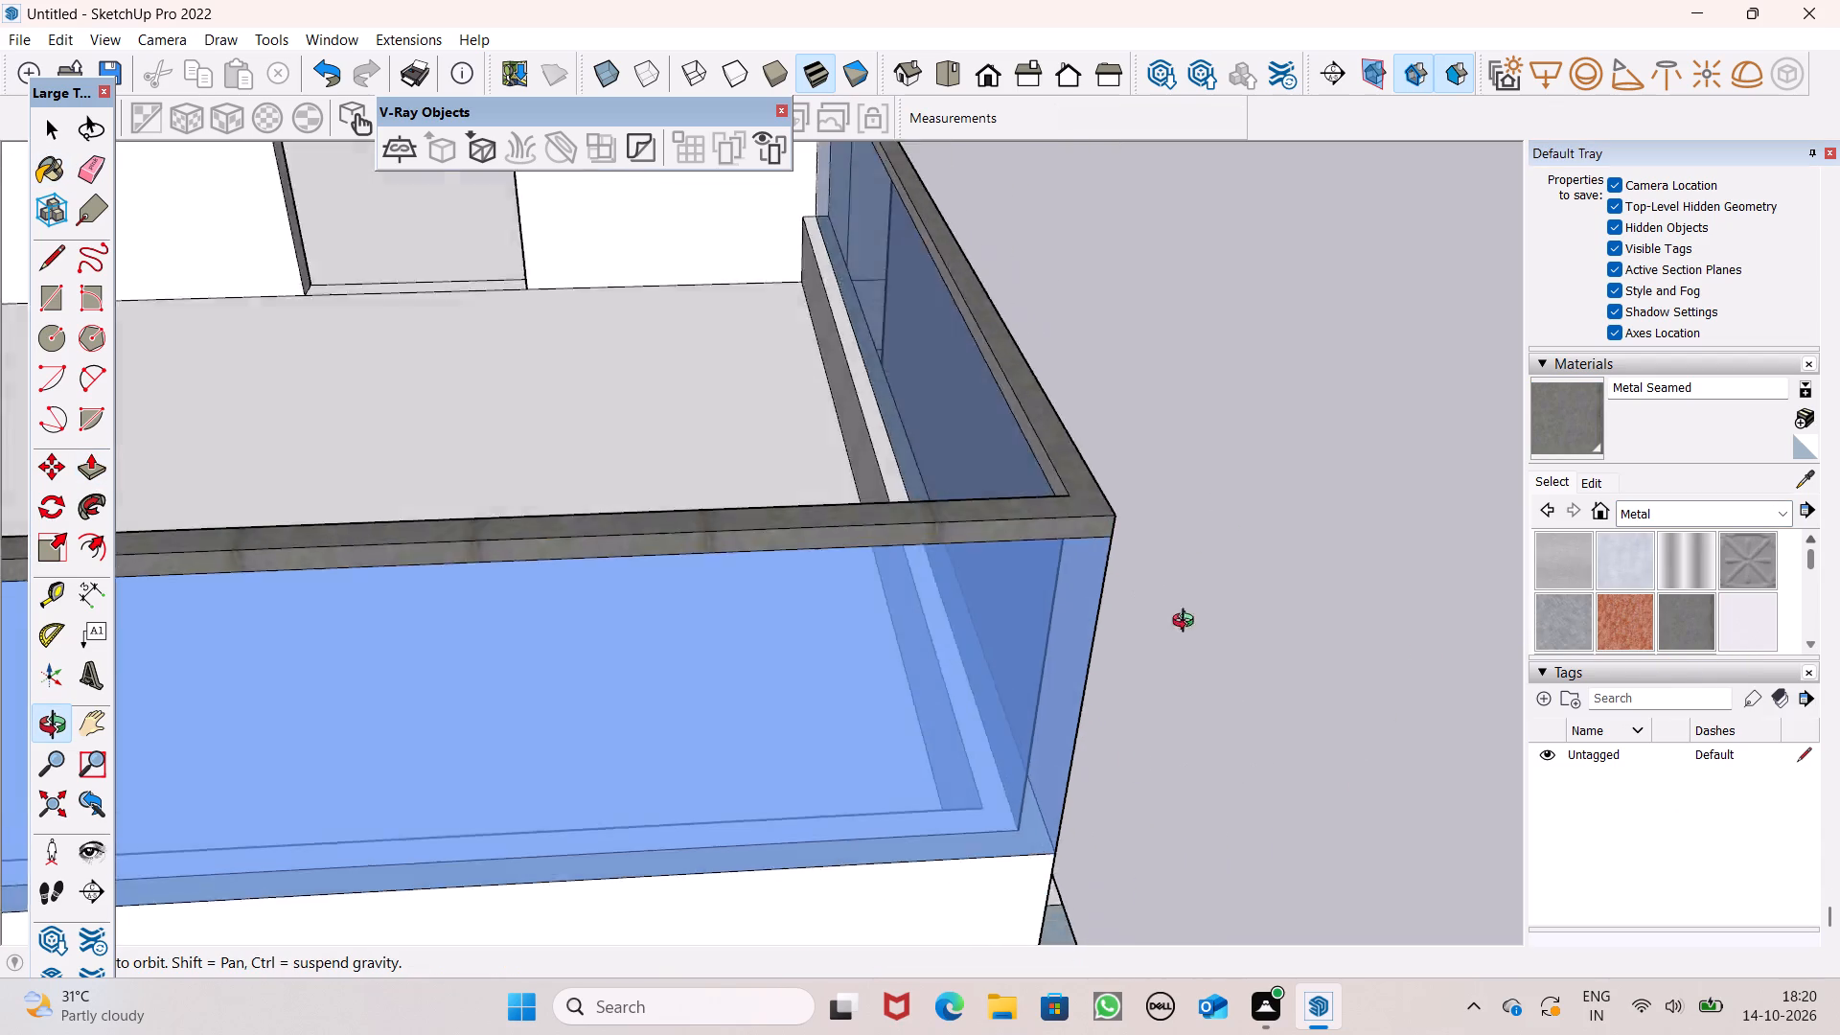
middle_click_drag(1187, 623, 1430, 515)
scroll(1023, 361, "up", 5)
scroll(977, 428, "down", 3)
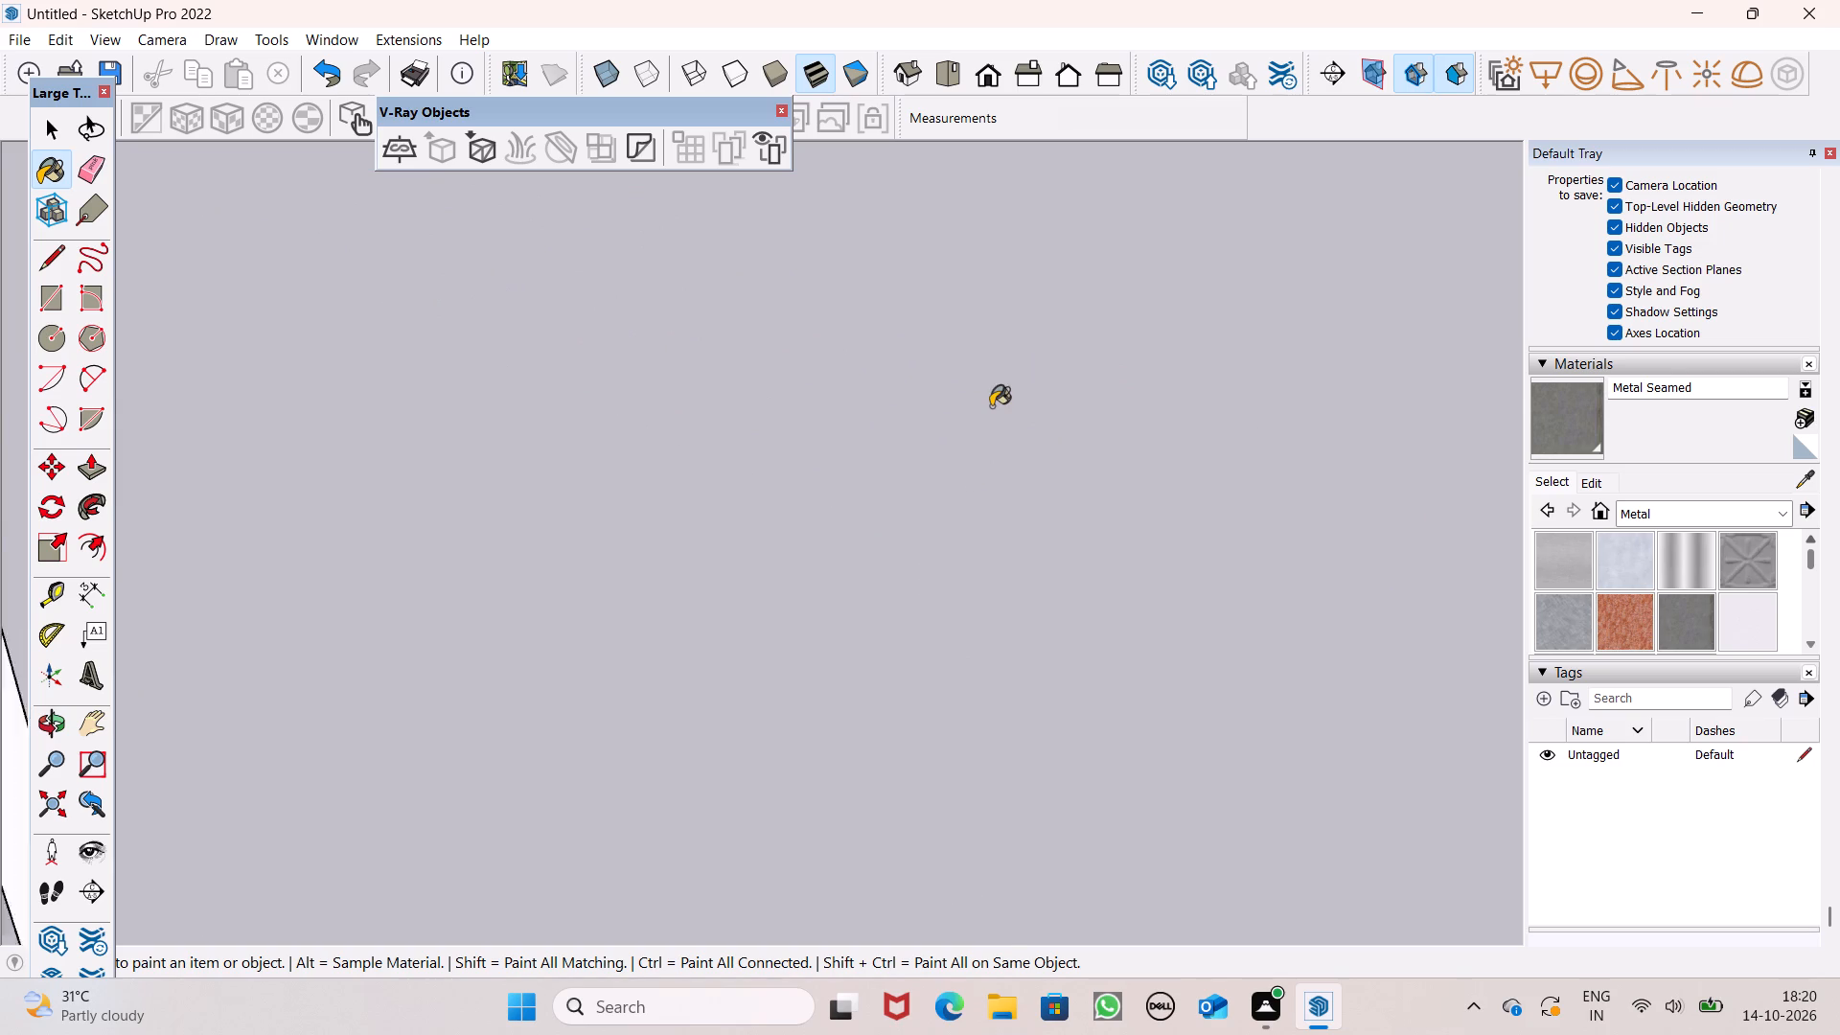
scroll(991, 406, "down", 4)
scroll(890, 452, "up", 4)
left_click(887, 452)
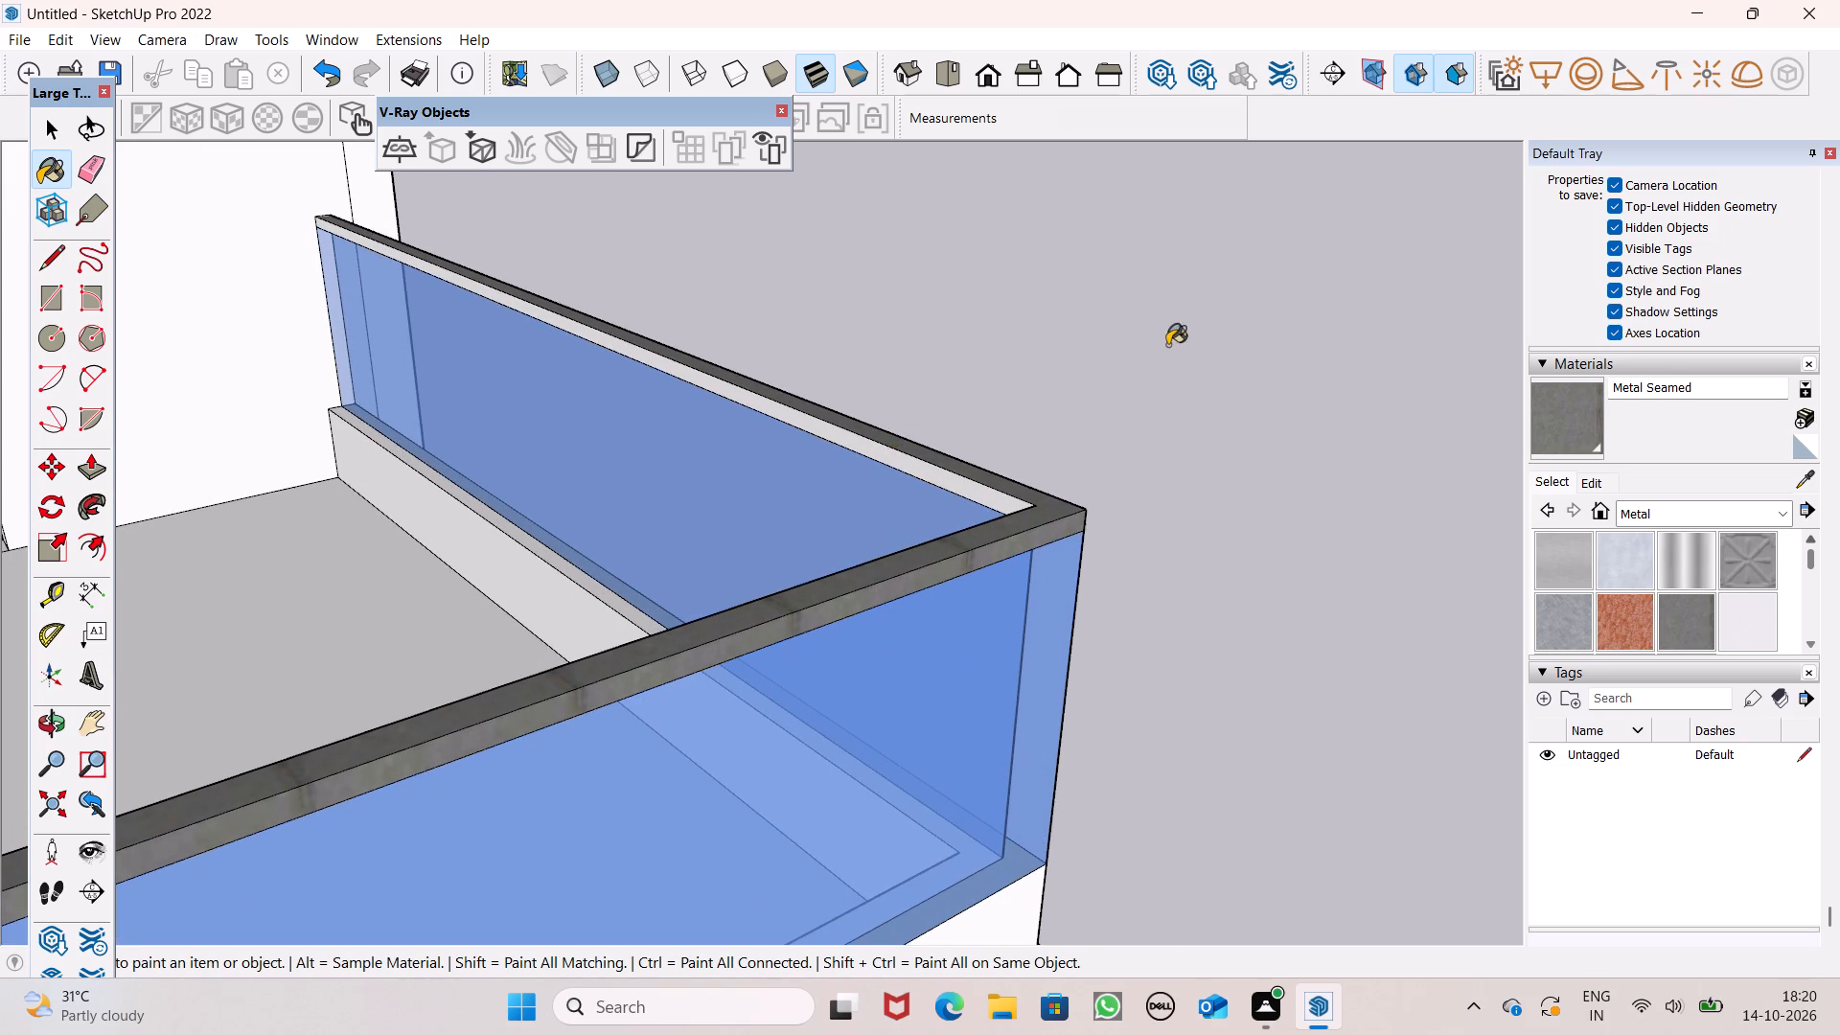
Paint the handrail's remaining outer face along the side of the balcony with Metal Seamed.
scroll(1170, 364, "down", 6)
middle_click_drag(1189, 519, 21, 513)
scroll(625, 246, "up", 2)
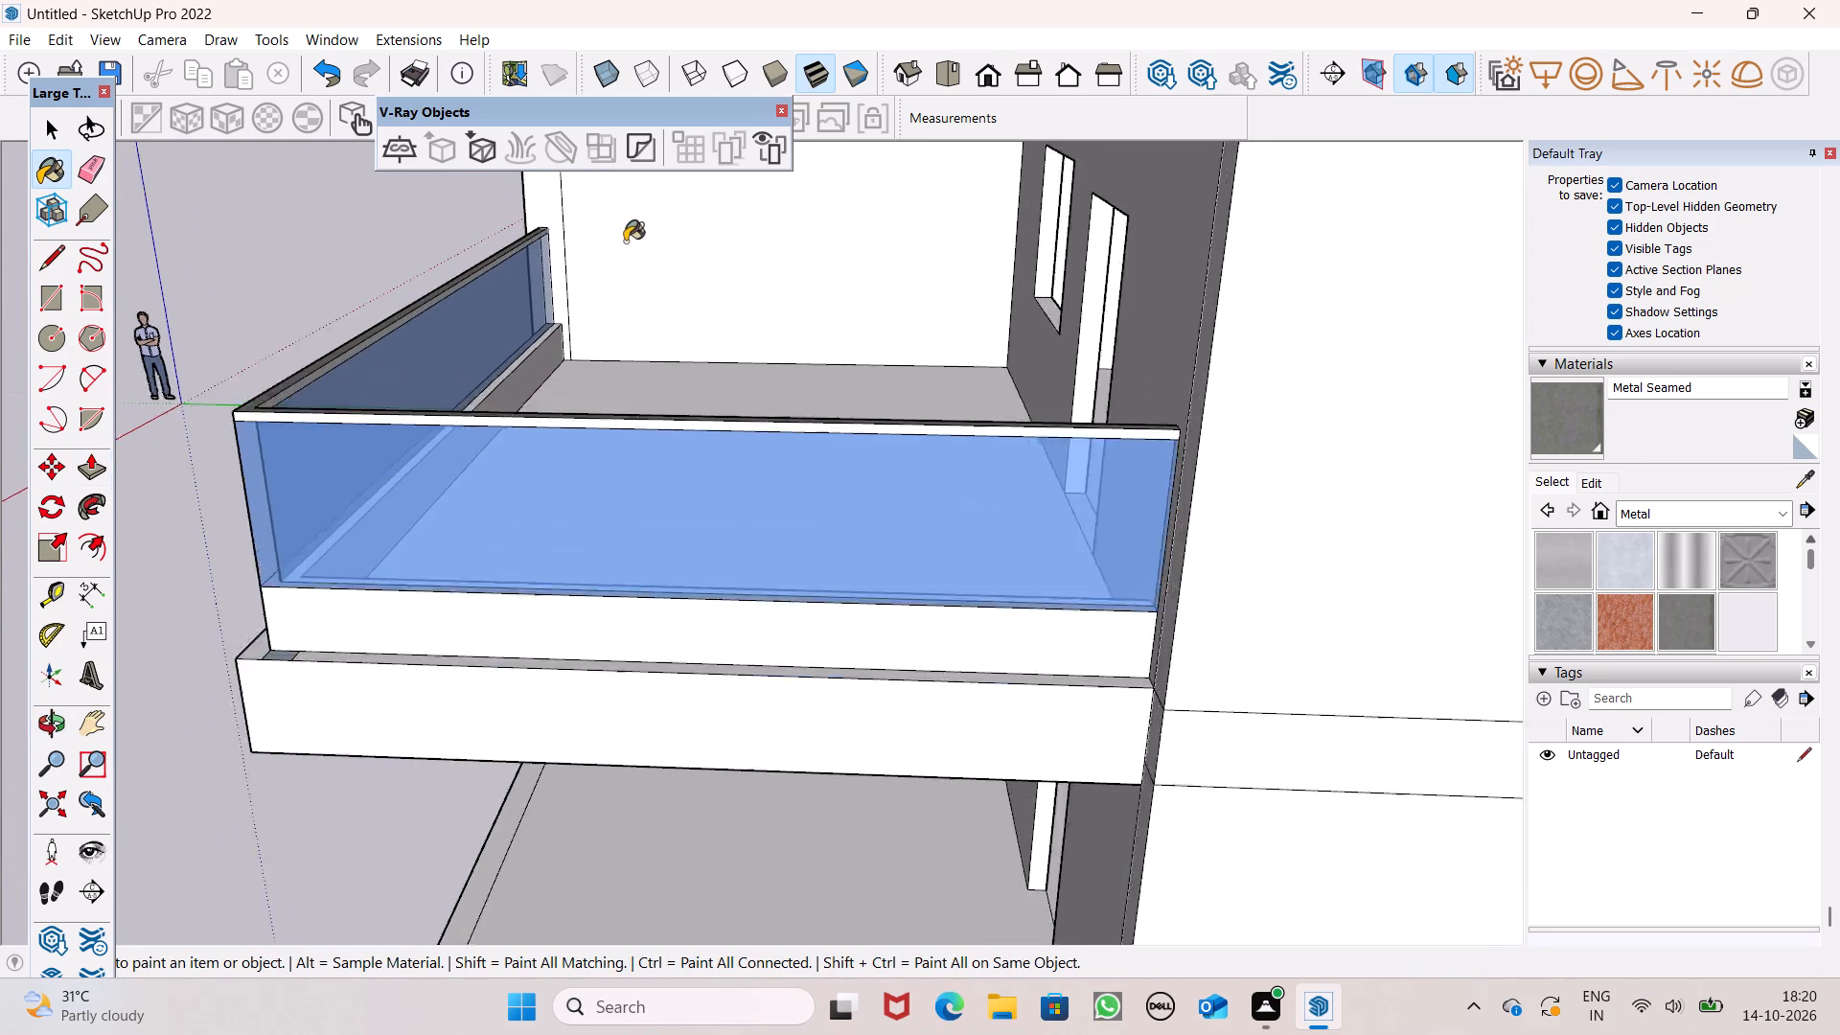
scroll(625, 241, "up", 3)
left_click_drag(244, 379, 244, 370)
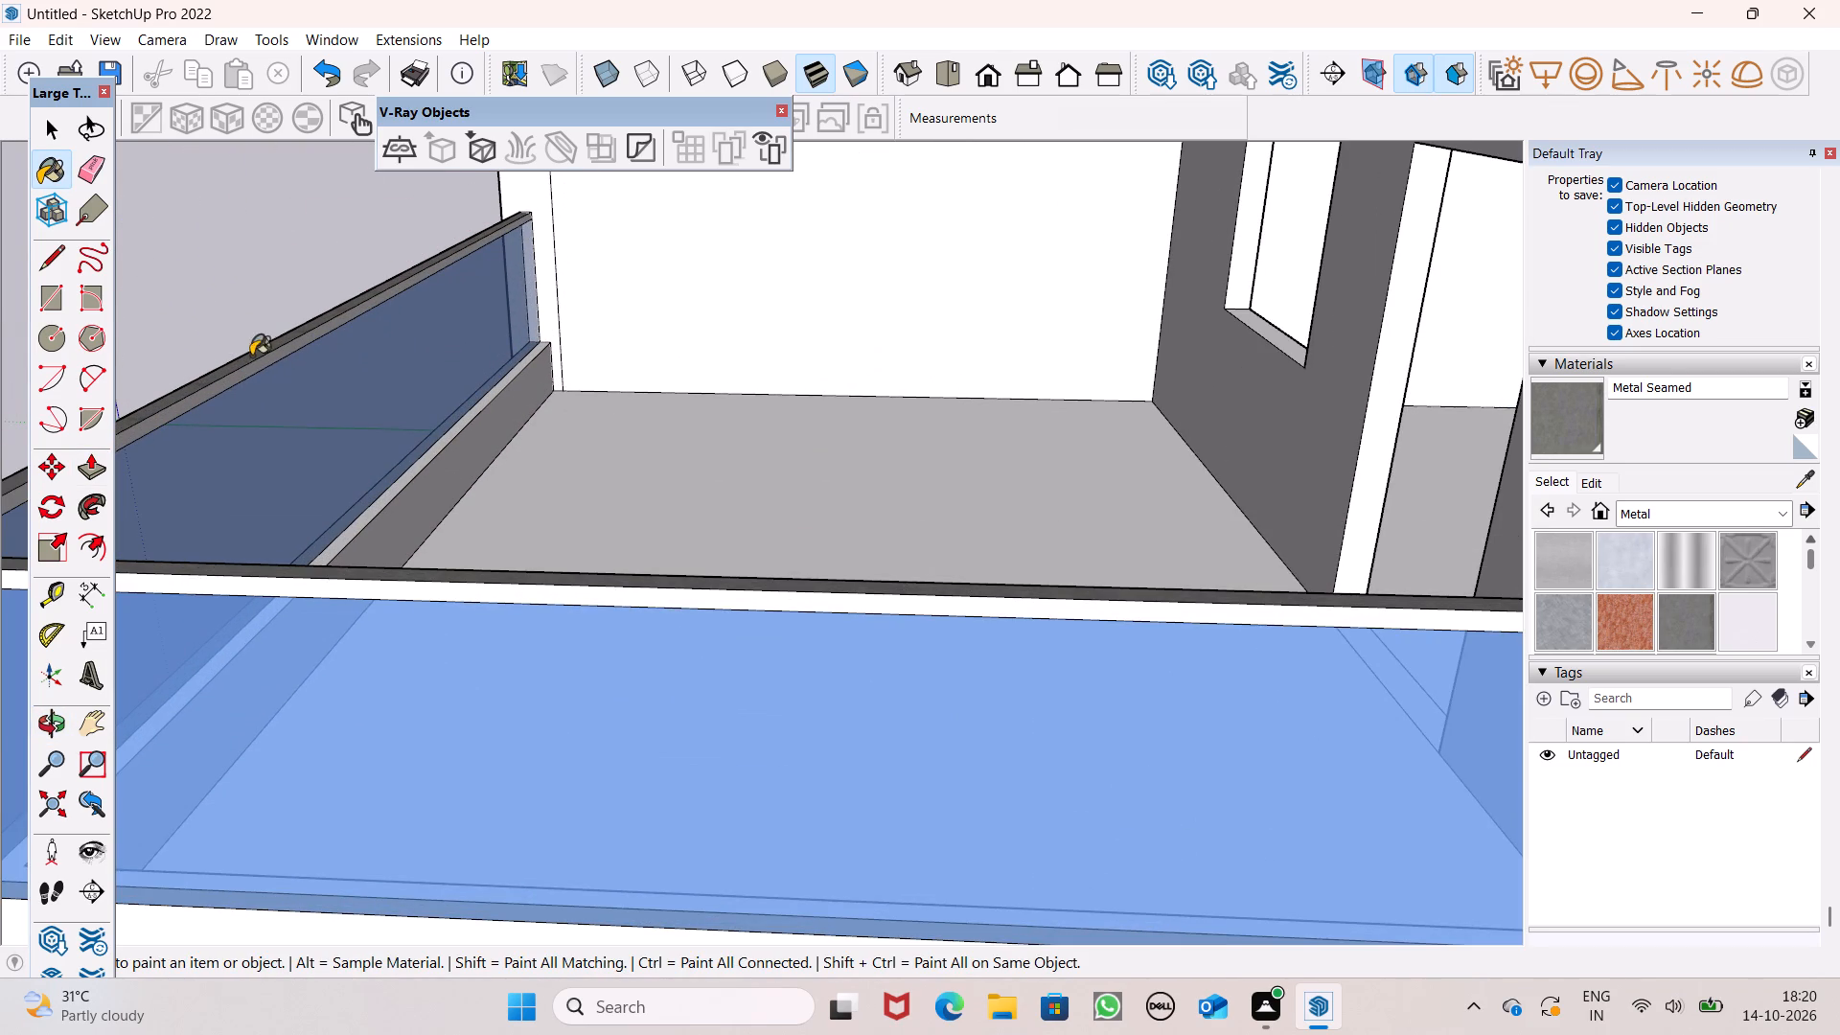
scroll(437, 246, "down", 6)
scroll(337, 400, "up", 2)
scroll(336, 398, "down", 1)
scroll(336, 398, "up", 7)
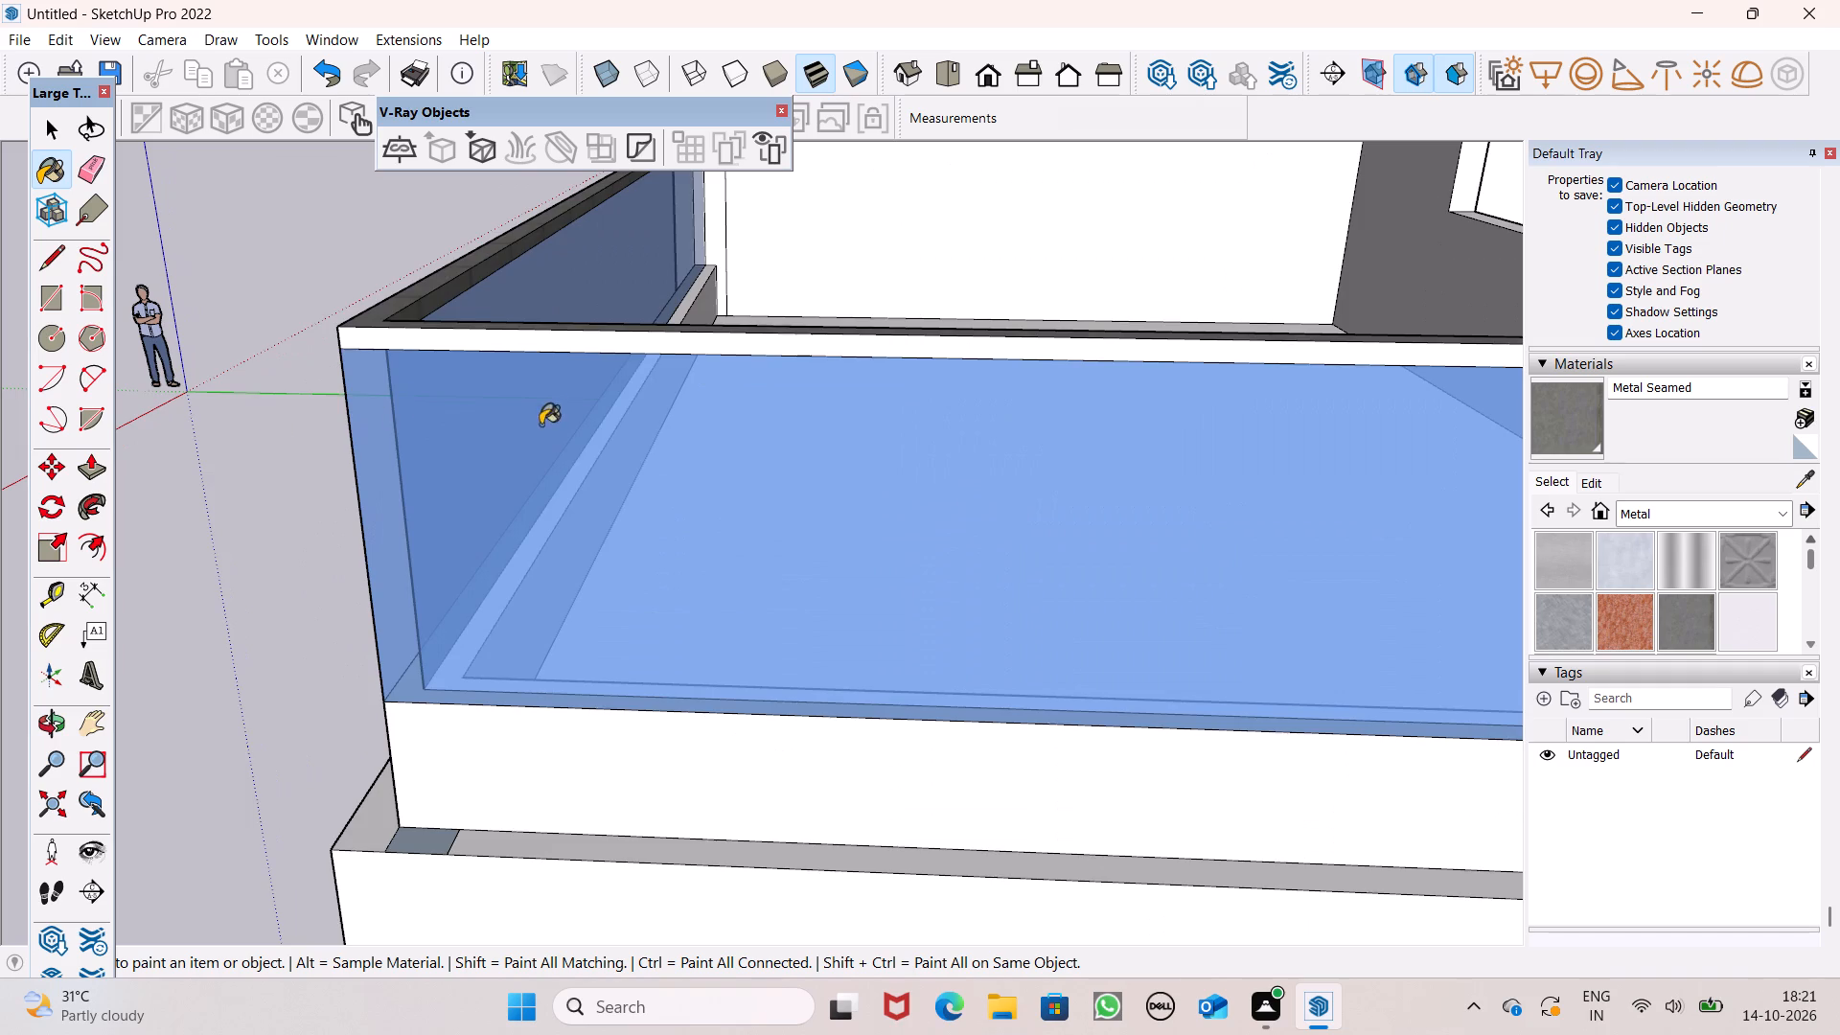
scroll(644, 334, "up", 1)
left_click(646, 265)
Examine the painted balcony railing from the side, the corner and the front of the house.
scroll(1254, 679, "down", 3)
scroll(1580, 448, "down", 3)
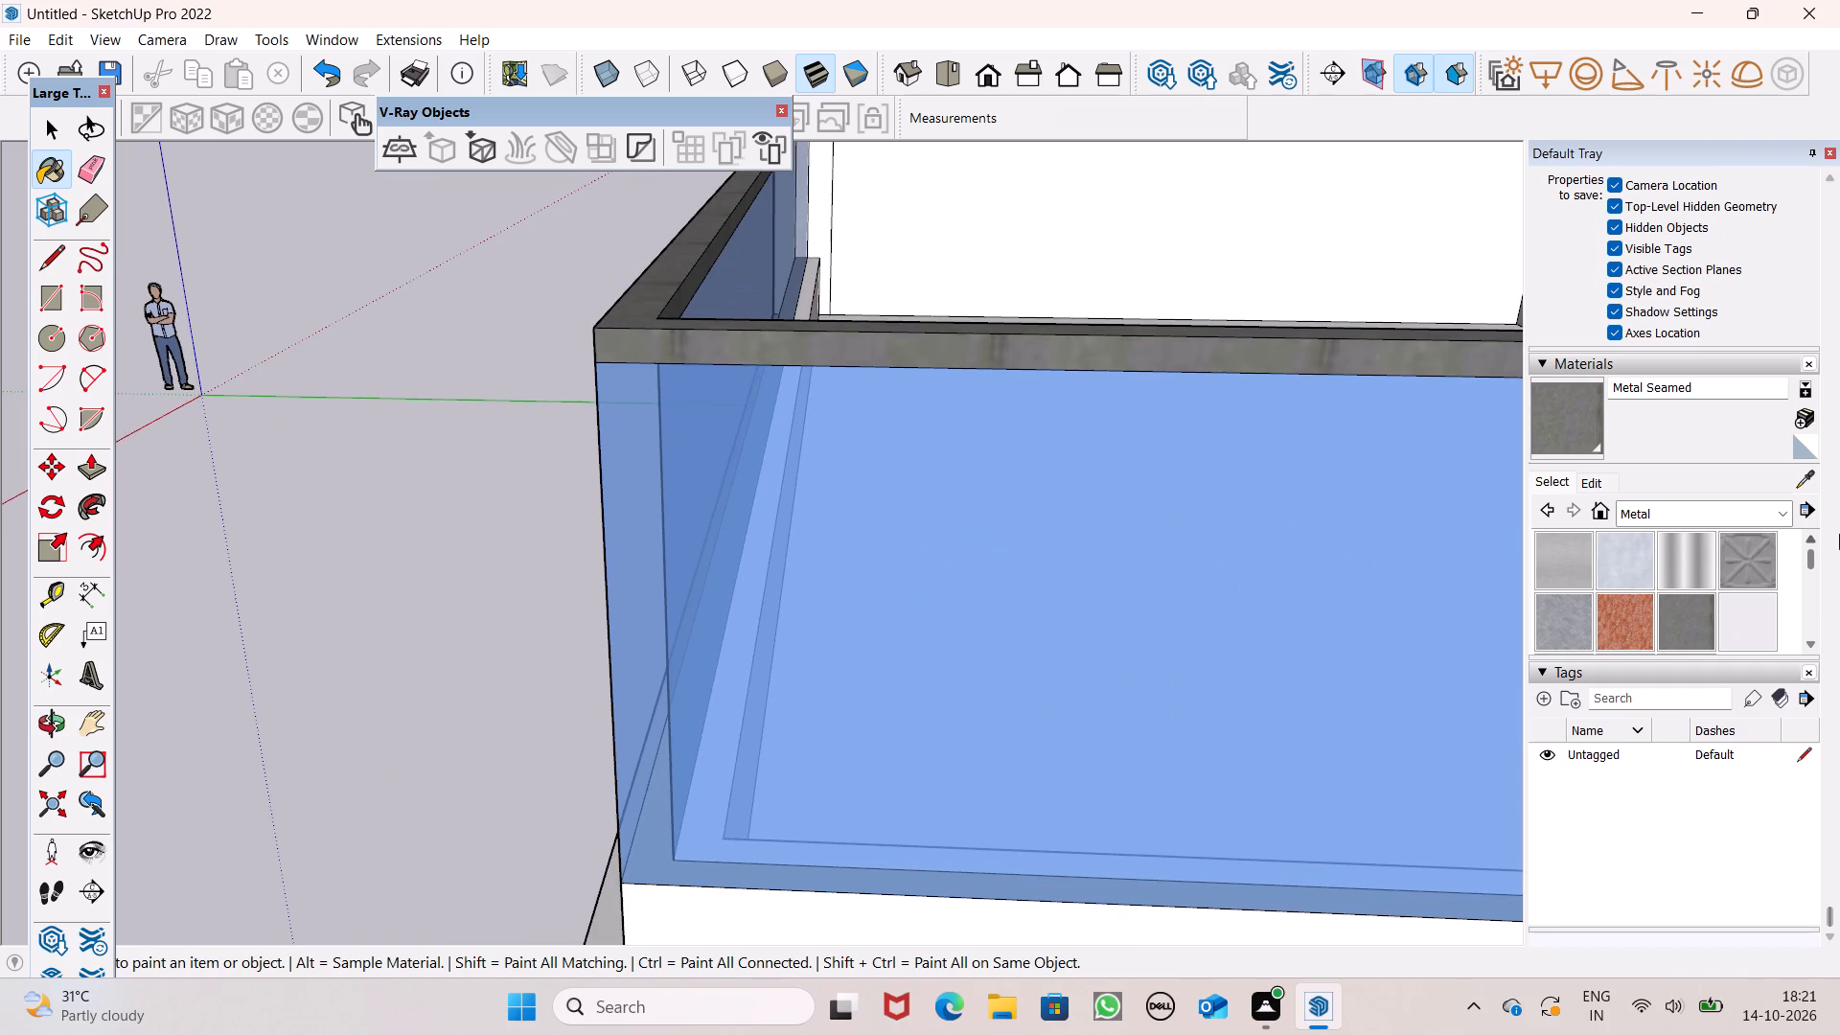
scroll(1839, 534, "down", 2)
scroll(335, 621, "down", 1)
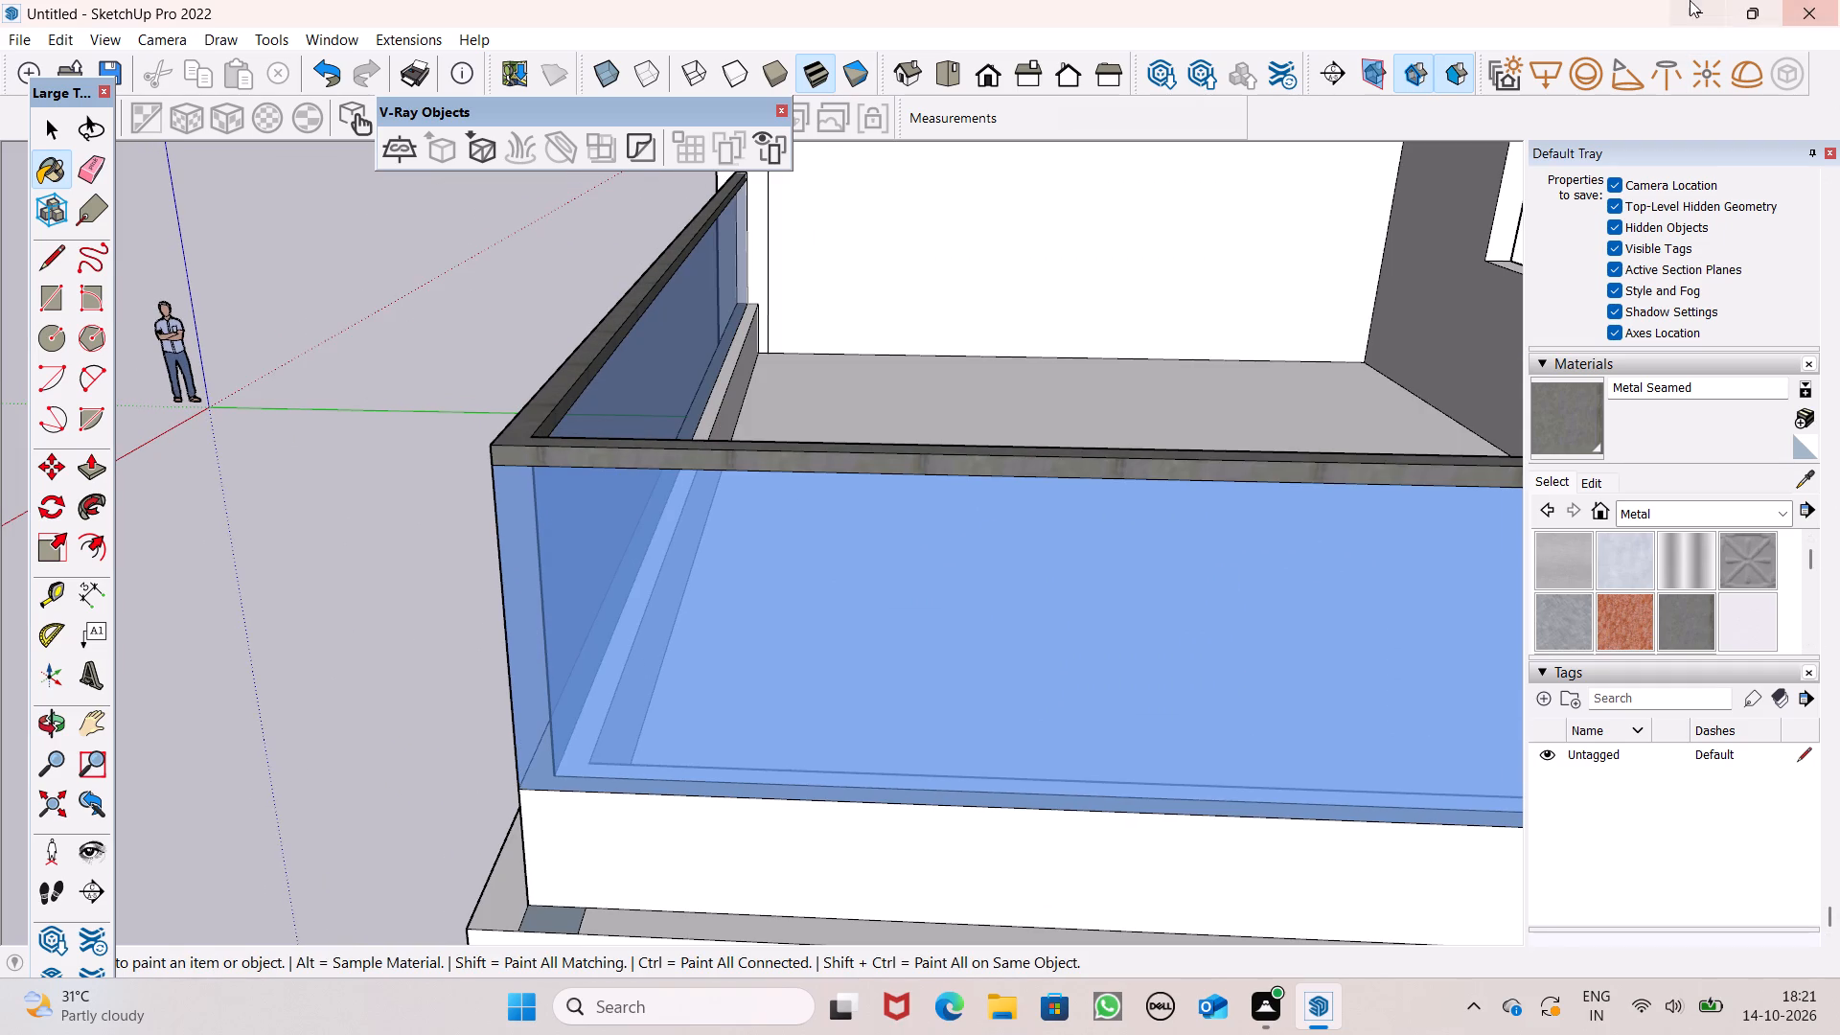
scroll(1643, 182, "down", 4)
scroll(997, 228, "down", 4)
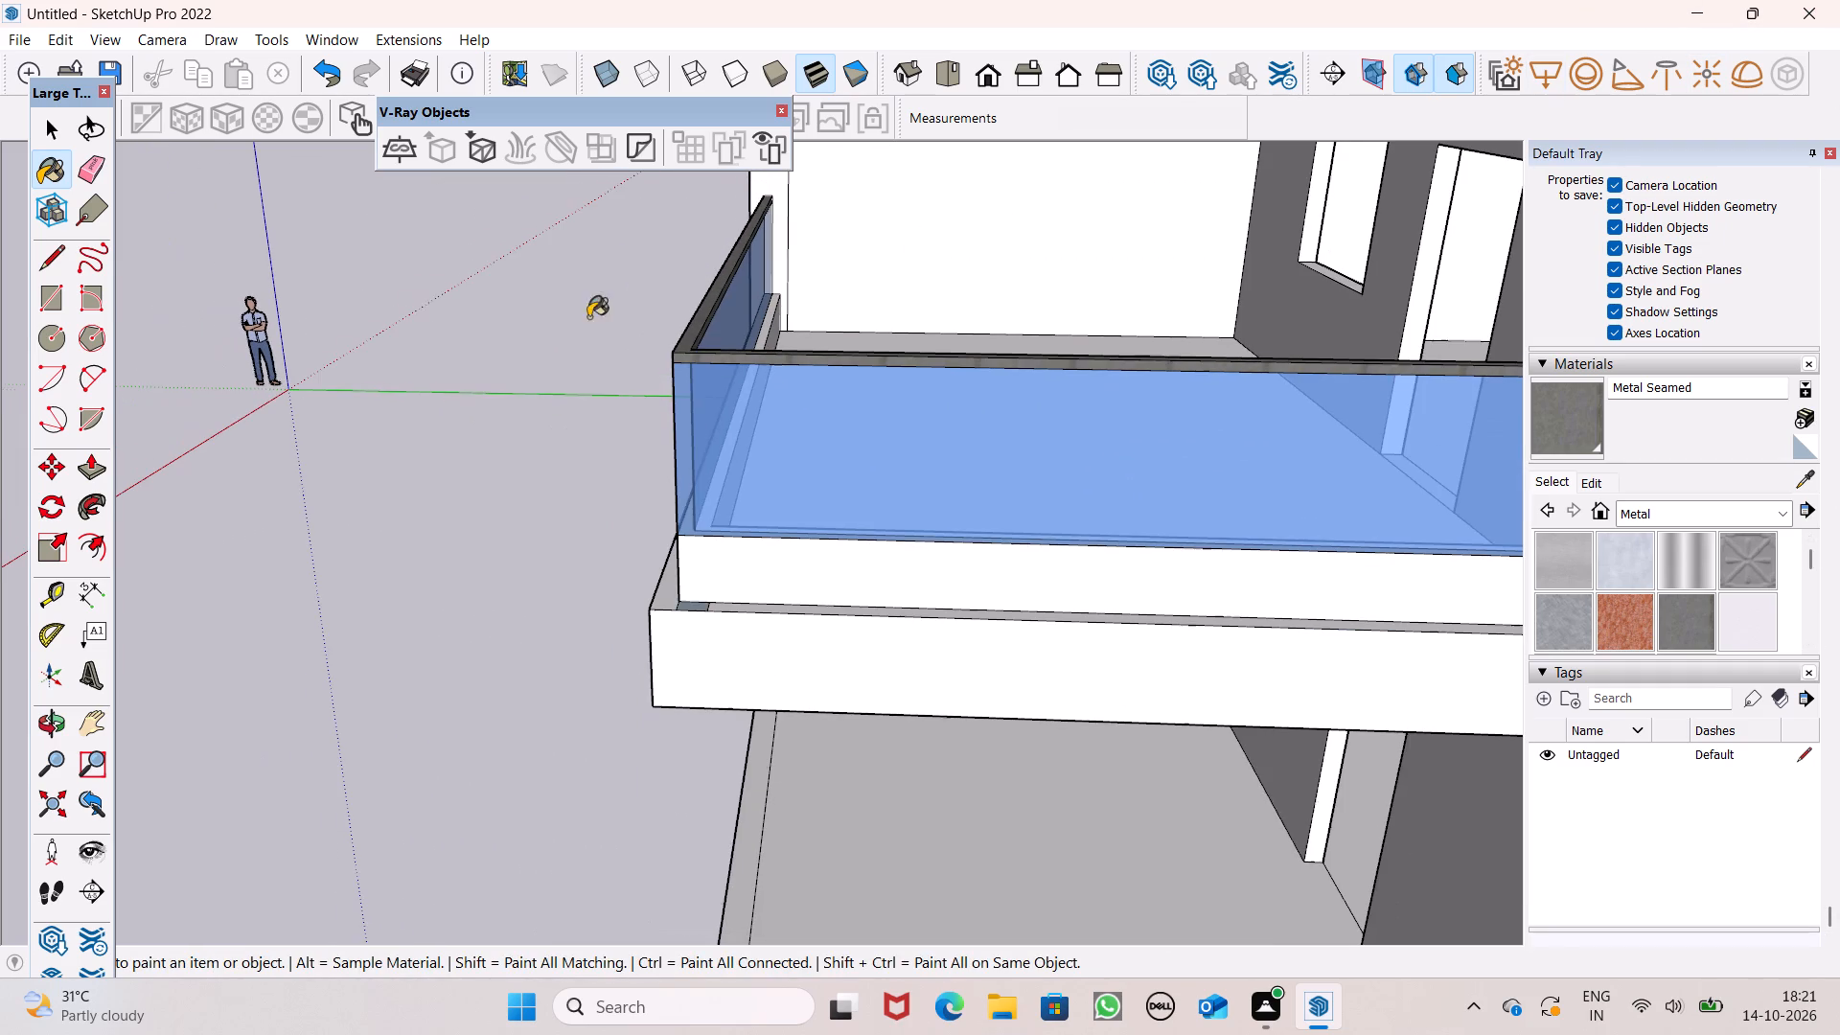
scroll(533, 348, "down", 7)
middle_click_drag(560, 422, 935, 445)
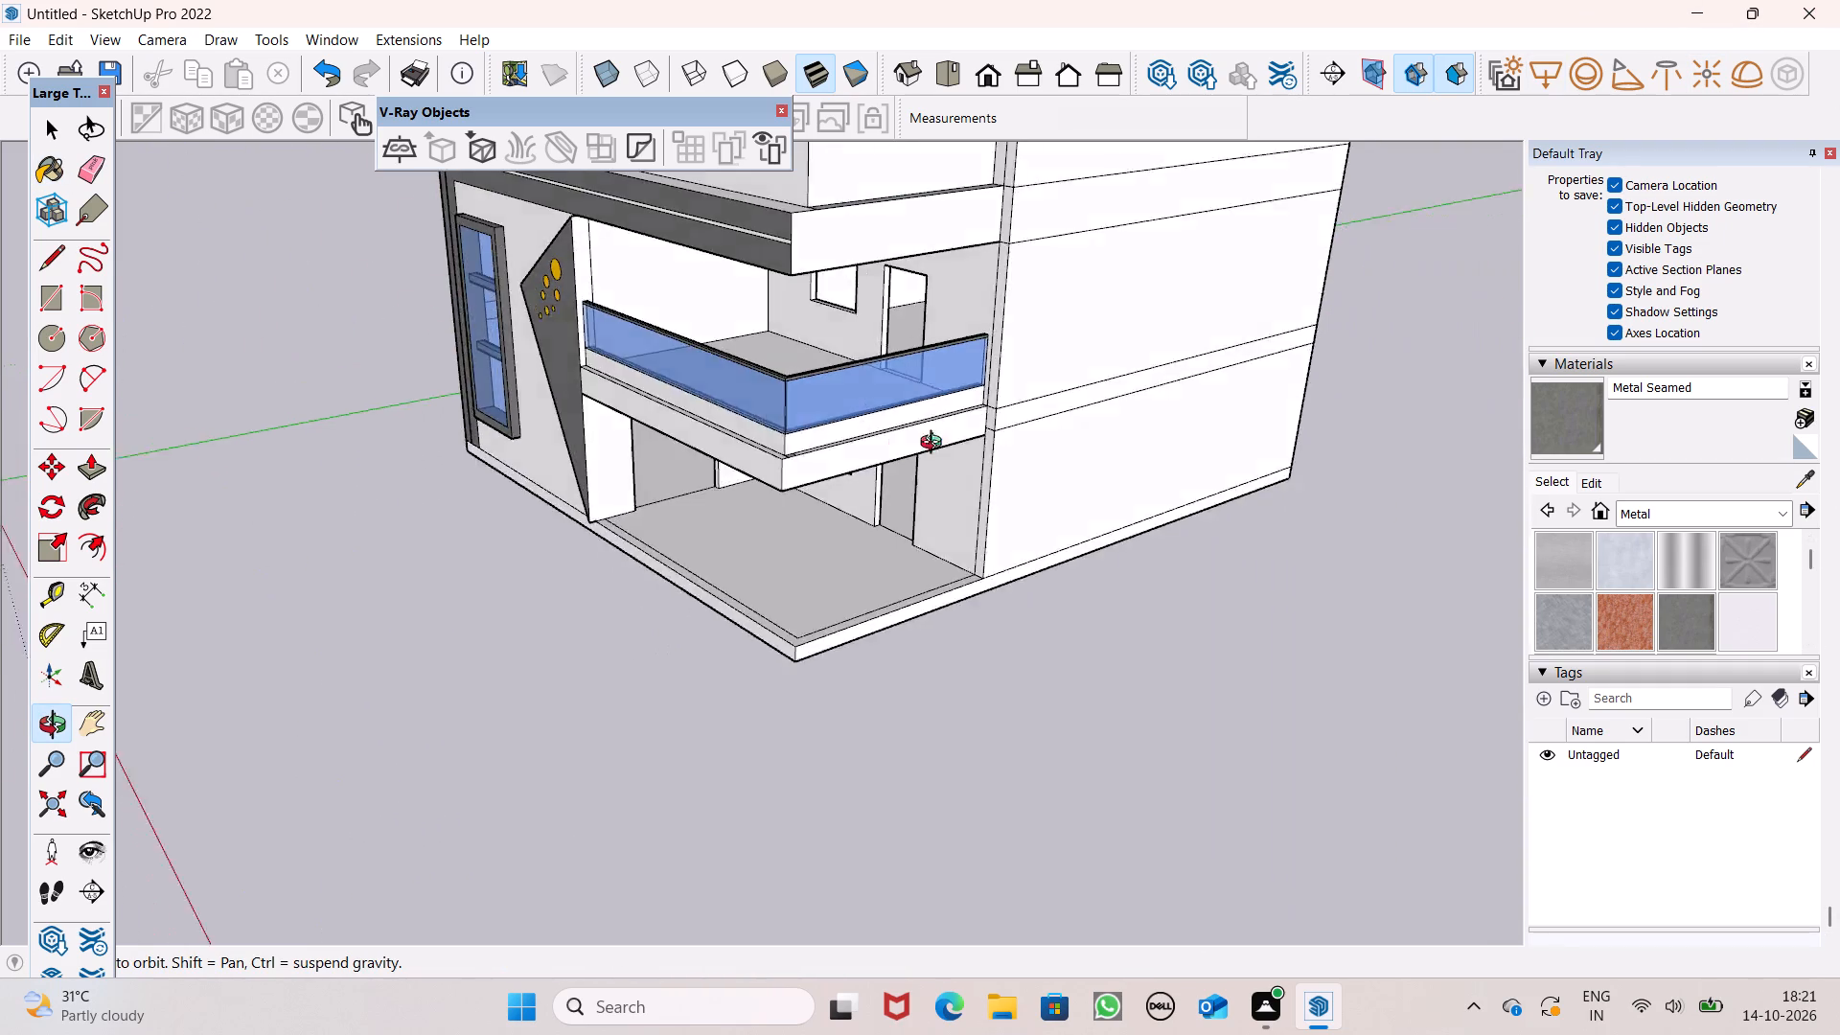
middle_click_drag(935, 445, 1293, 401)
scroll(1078, 502, "down", 5)
middle_click_drag(1139, 483, 1174, 425)
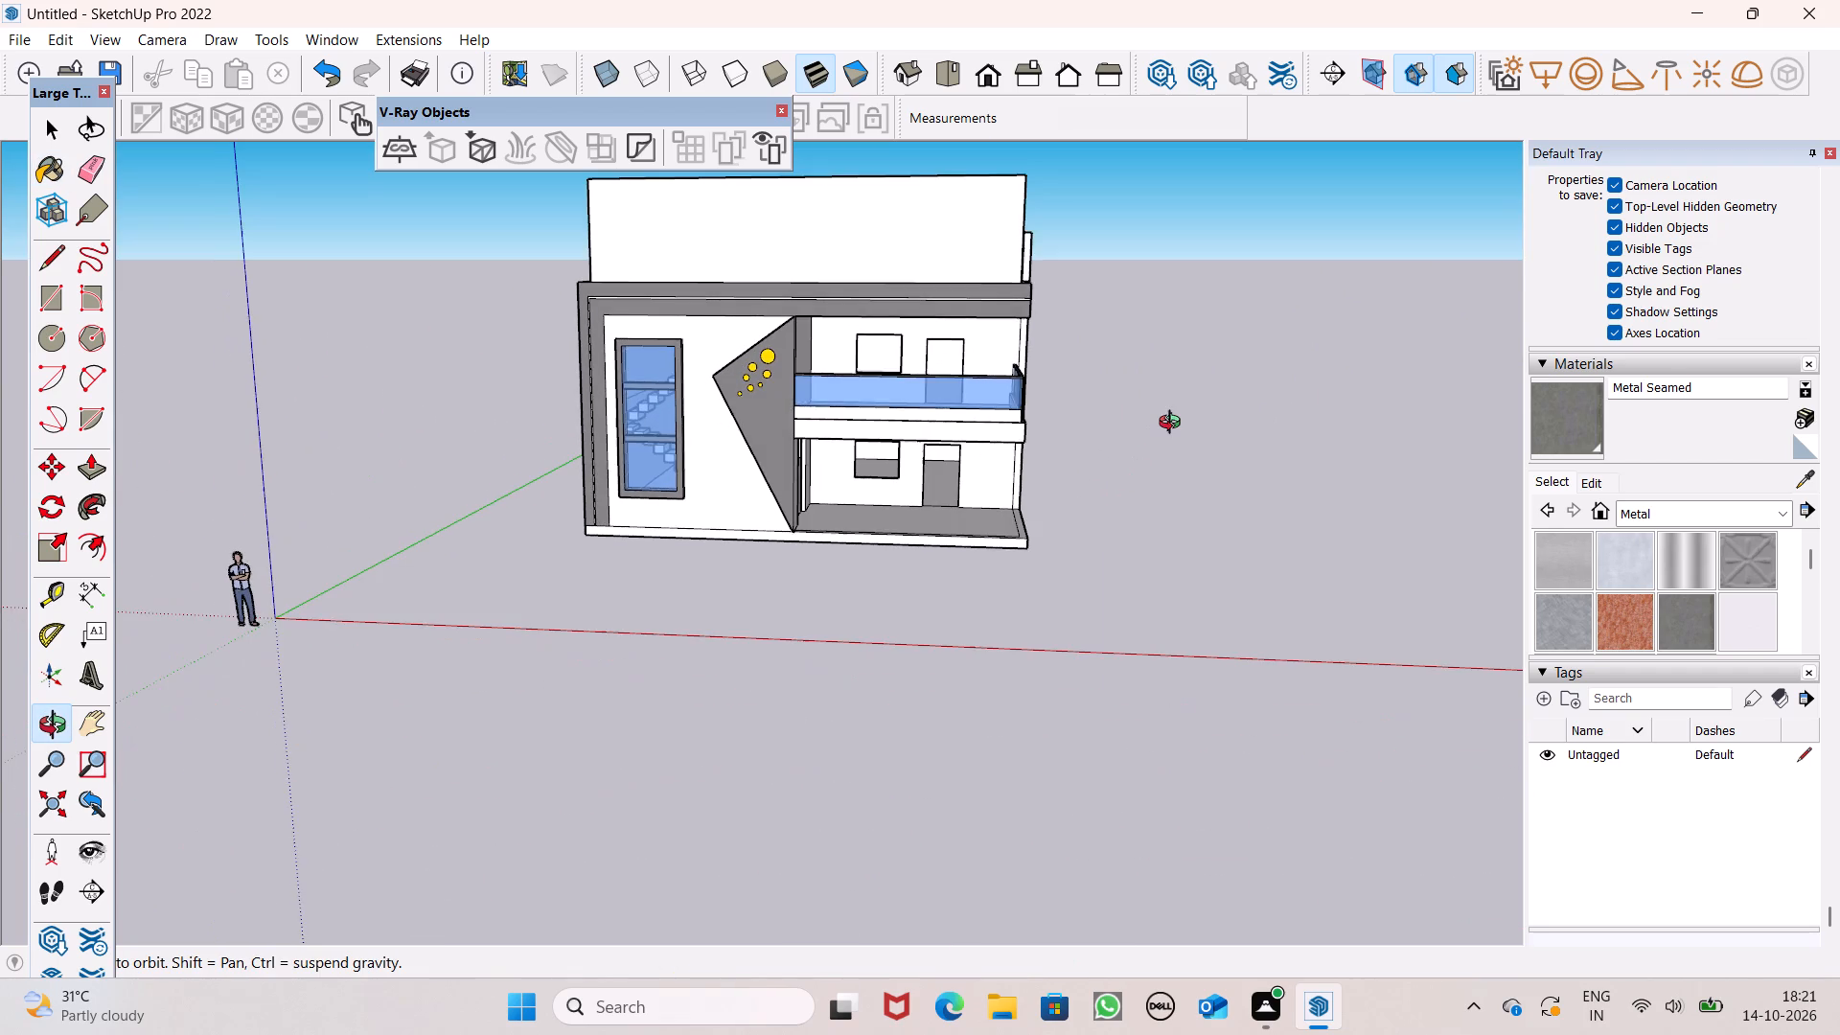
middle_click_drag(1174, 425, 1170, 424)
scroll(1198, 325, "up", 2)
scroll(1198, 325, "down", 1)
scroll(1198, 325, "up", 1)
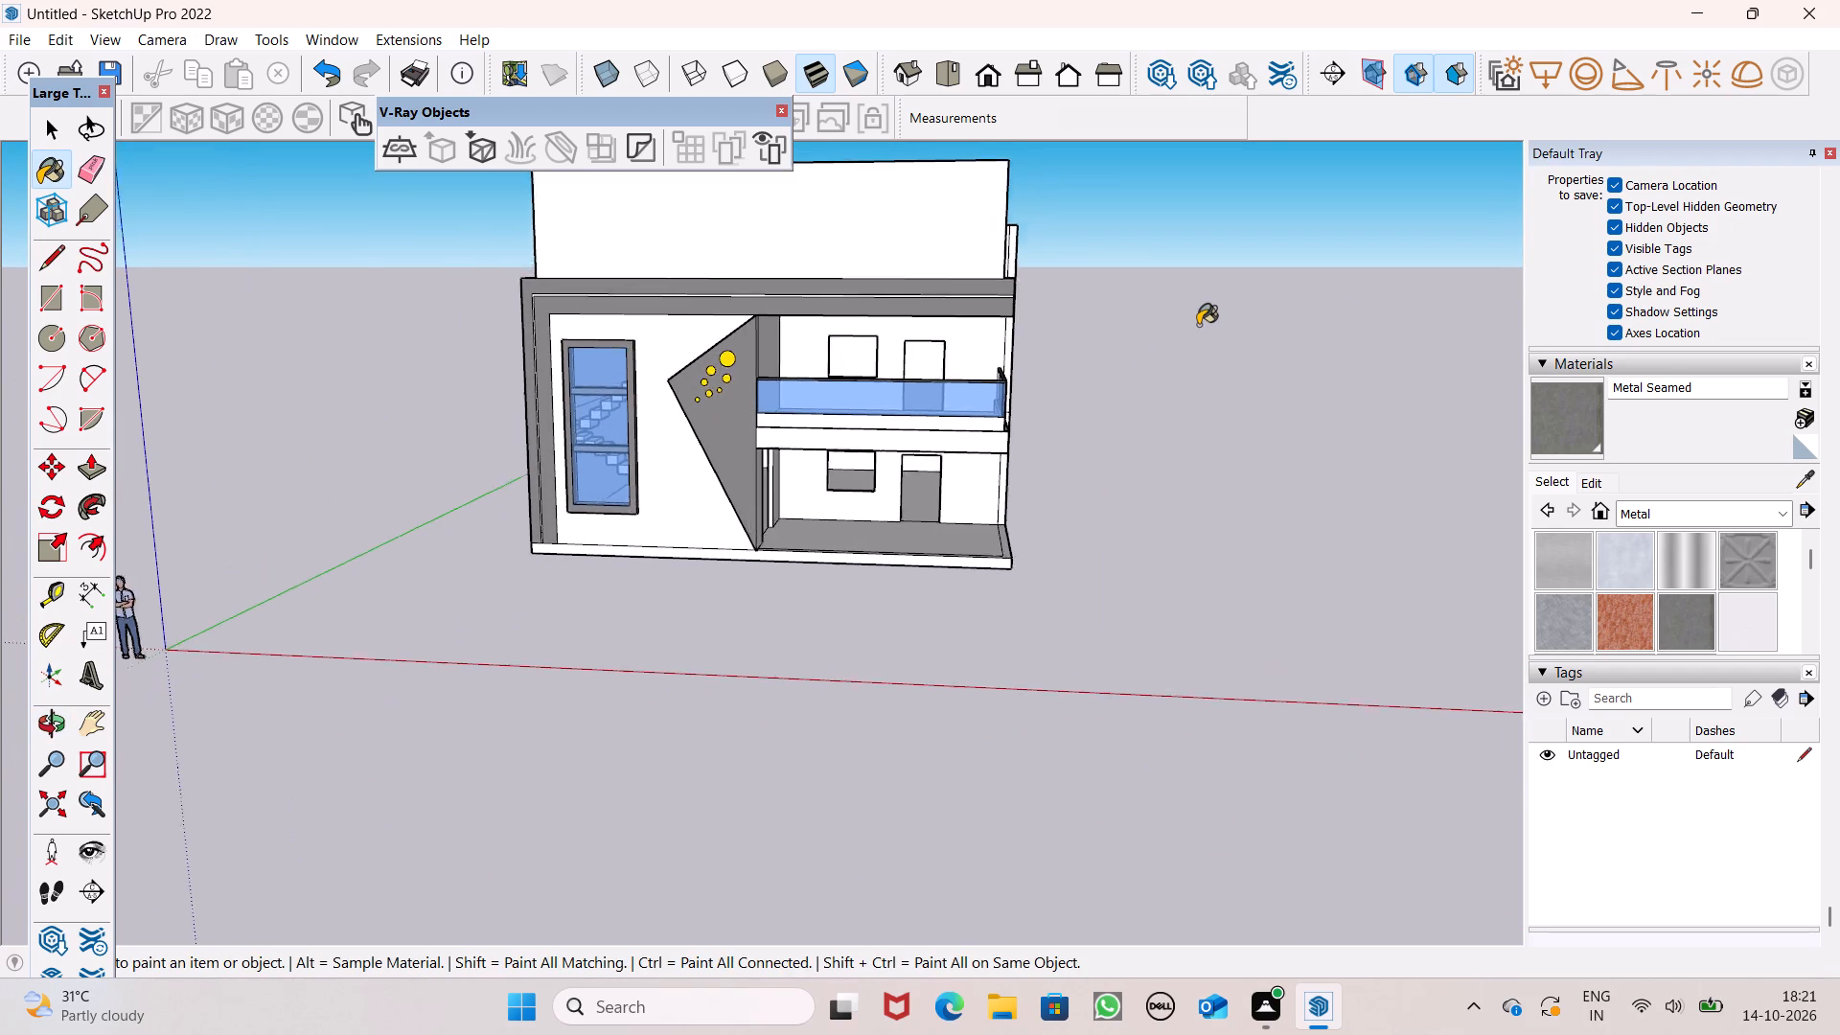
scroll(1198, 325, "up", 2)
scroll(1084, 362, "up", 5)
middle_click_drag(1075, 387, 1070, 472)
key("space")
key("space")
Draw a thin rectangle, about 1 1/16" by 22' 5 15/16", across the full length of the balcony slab's front face.
scroll(426, 548, "up", 1)
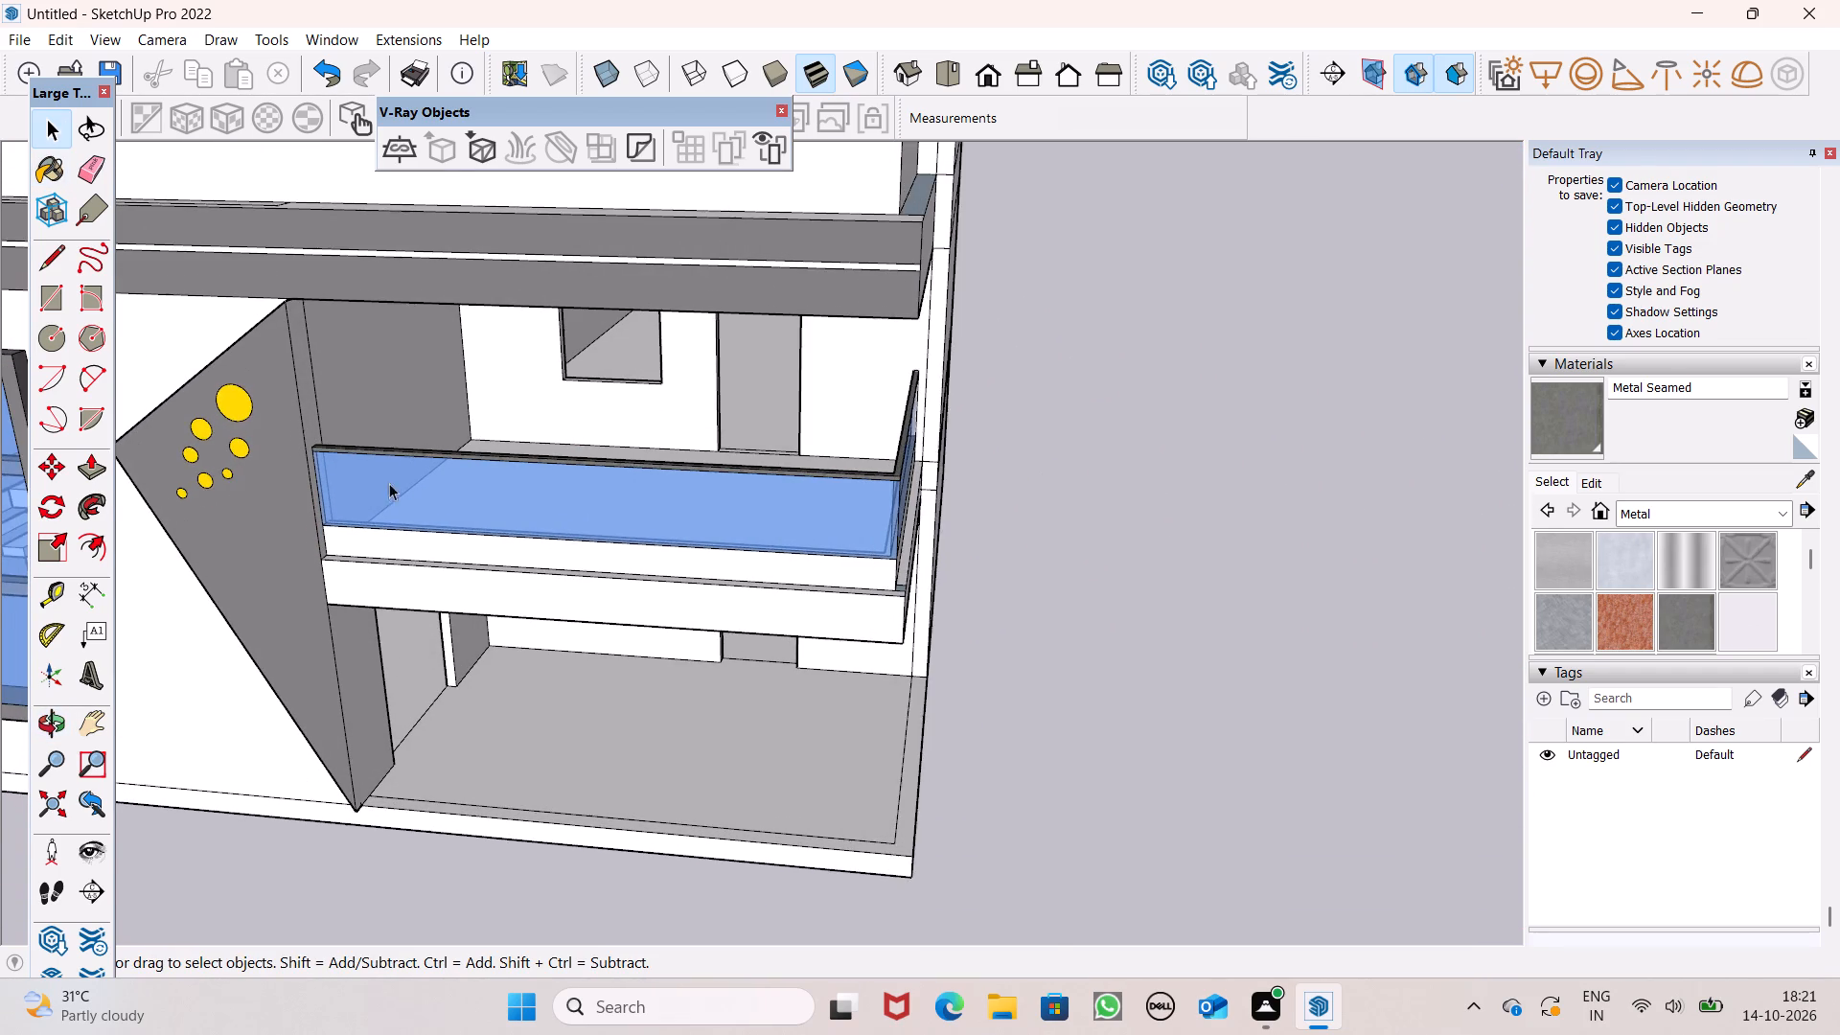
scroll(379, 450, "up", 3)
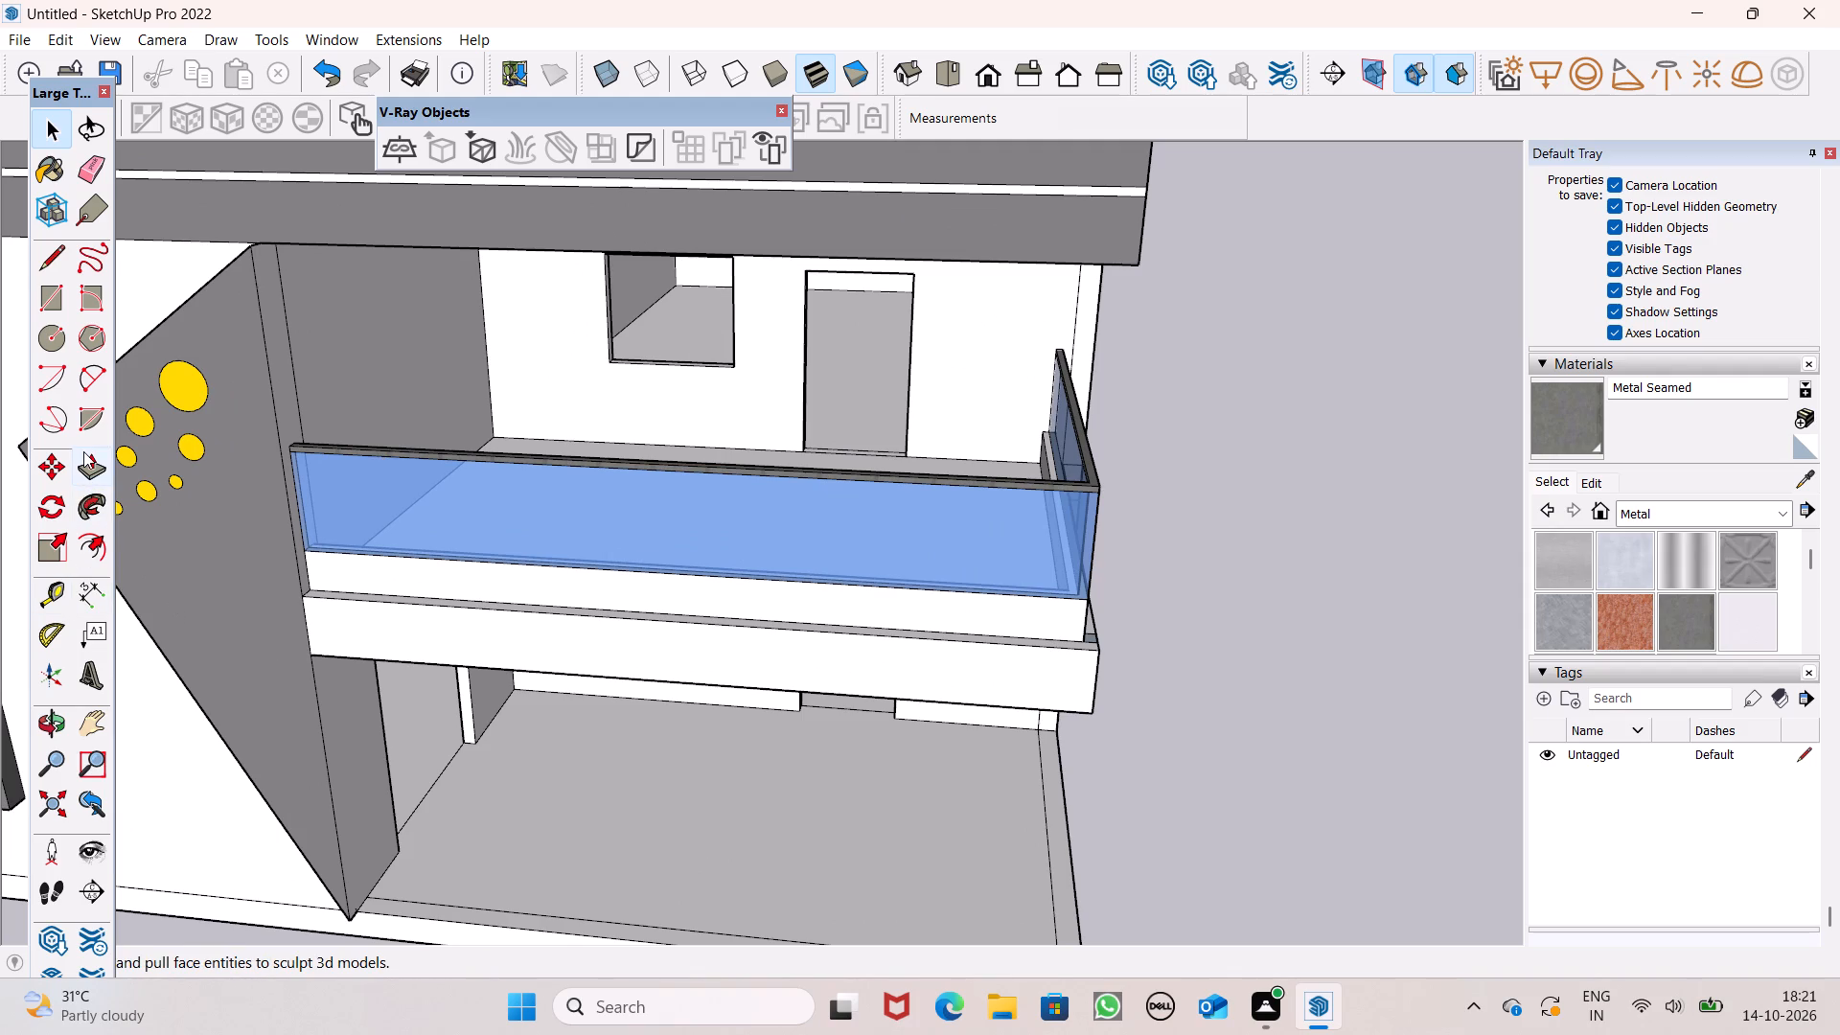
left_click(83, 451)
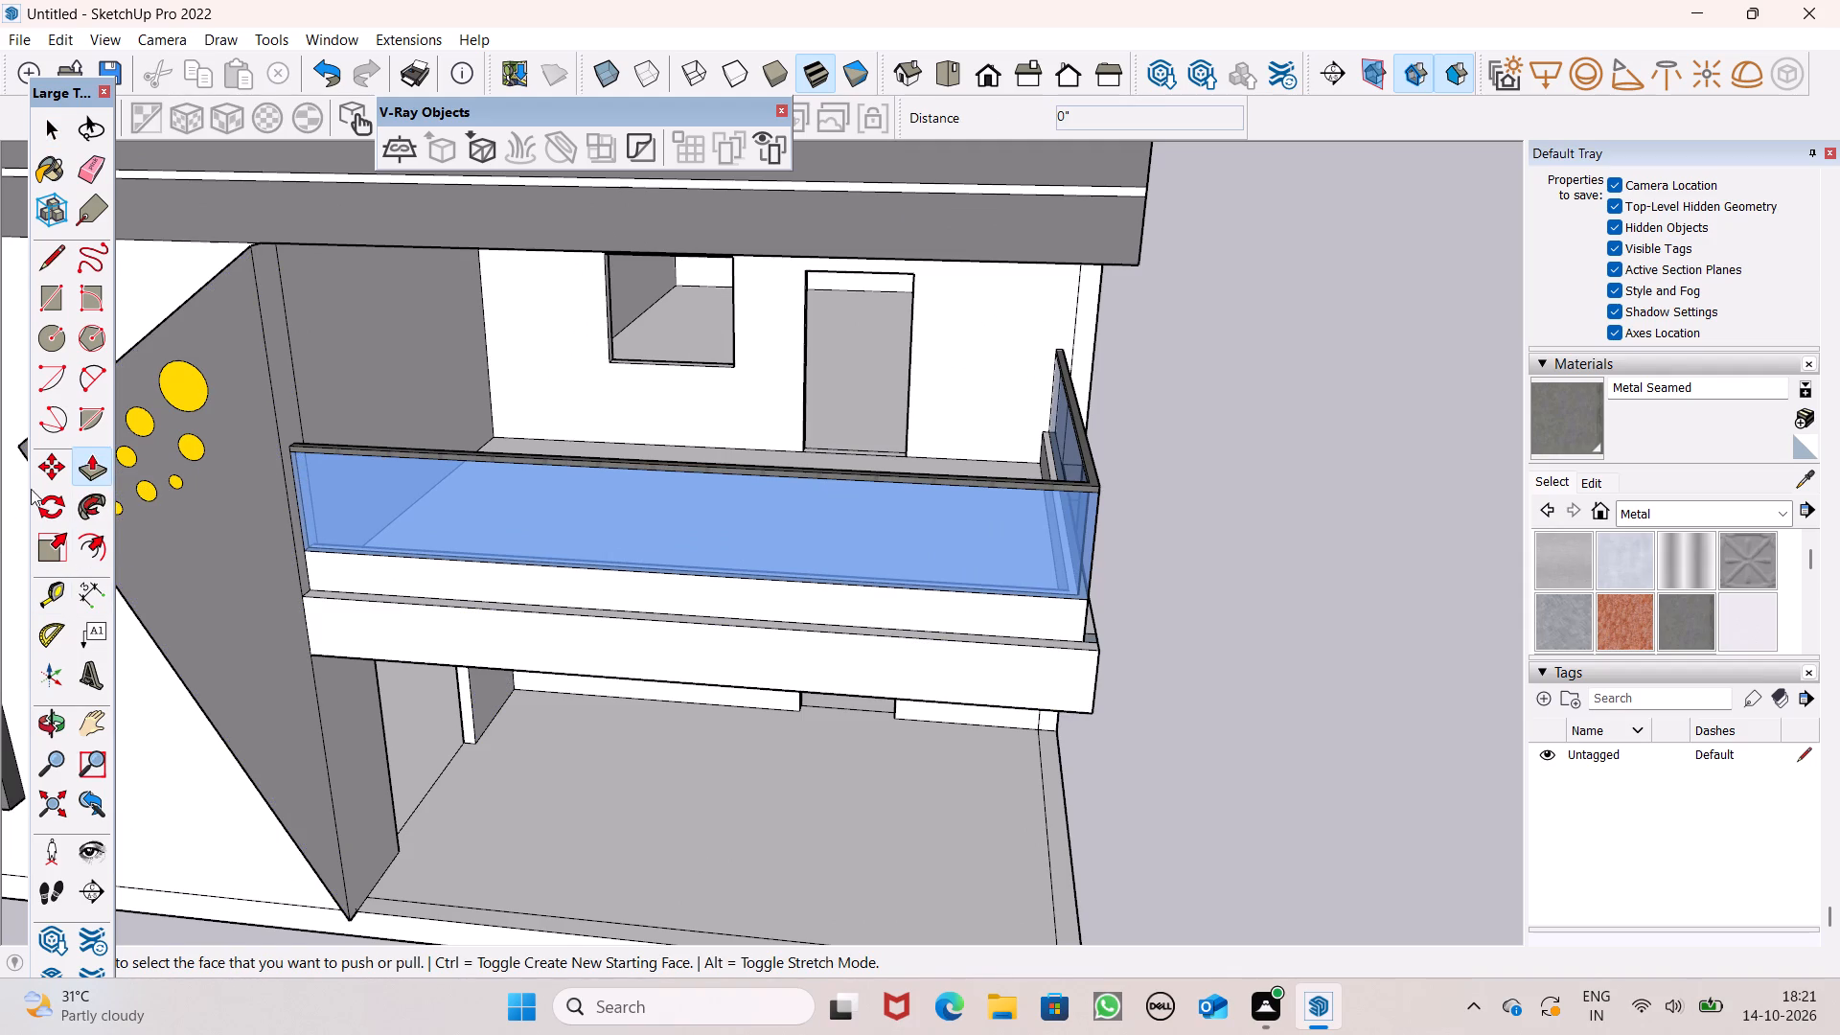
key("space")
left_click(48, 292)
scroll(770, 491, "down", 1)
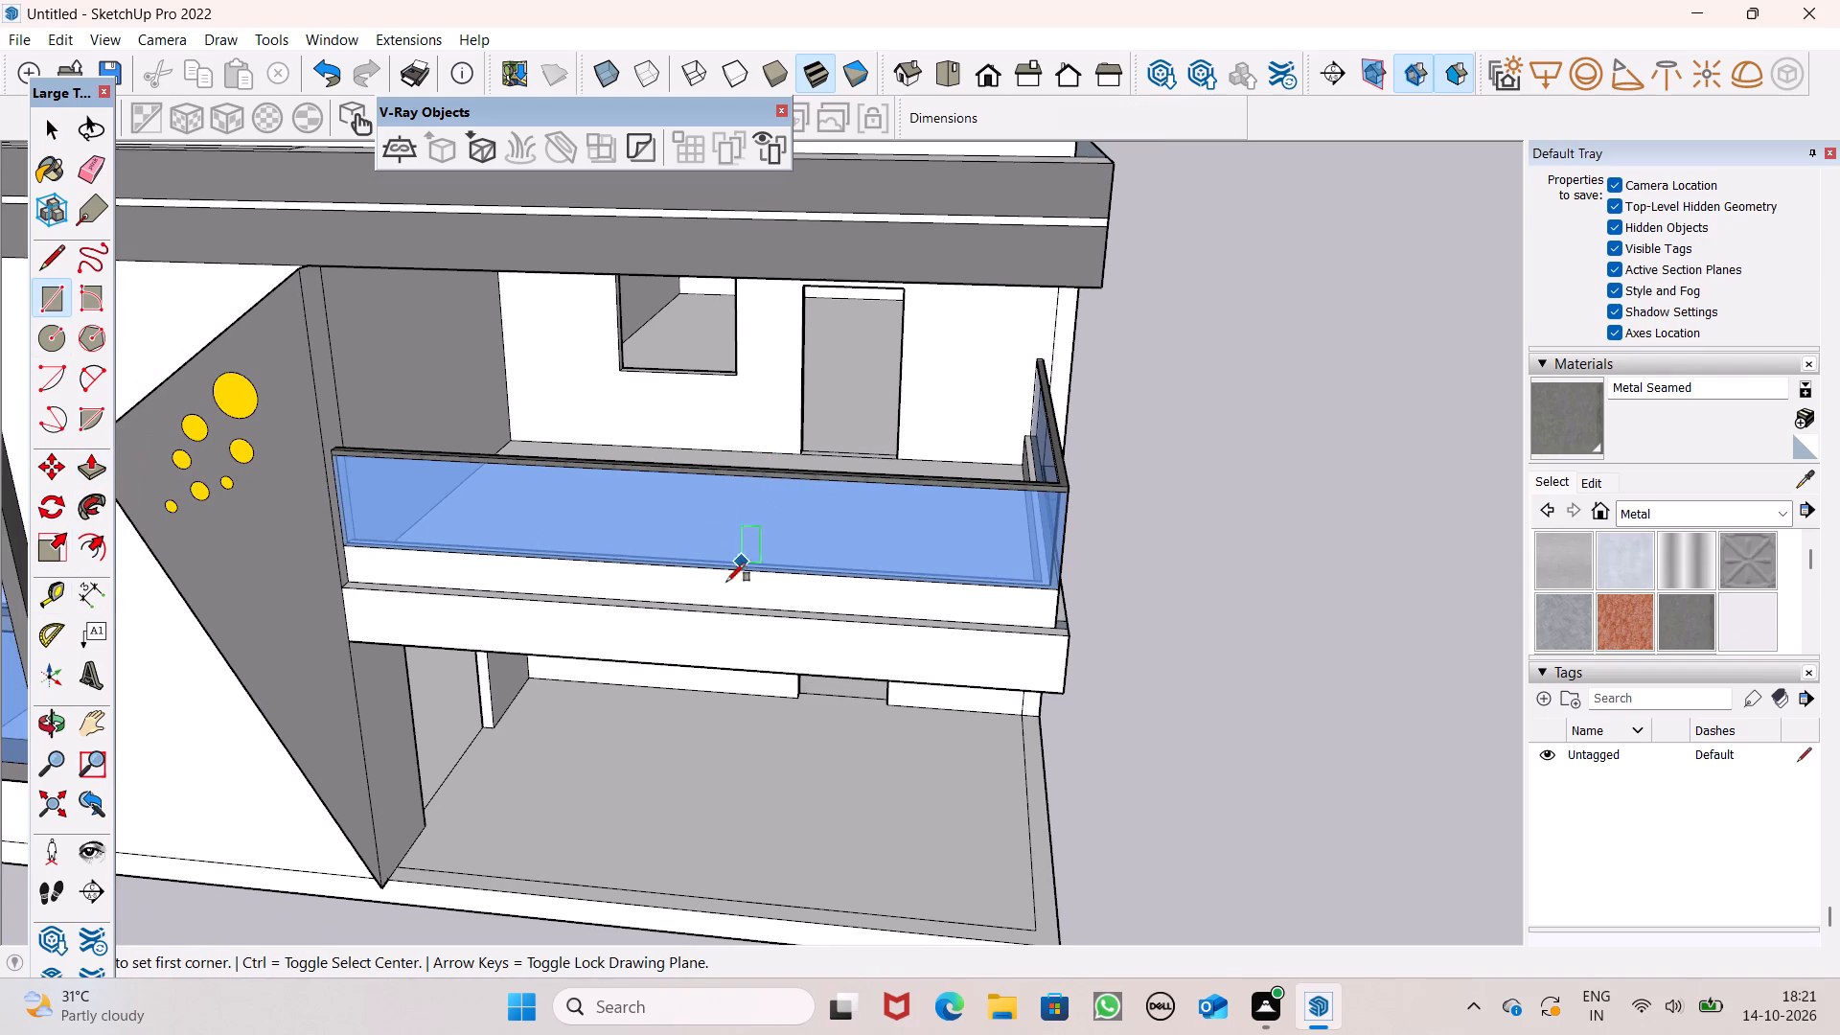
middle_click_drag(693, 621, 704, 448)
scroll(388, 578, "up", 4)
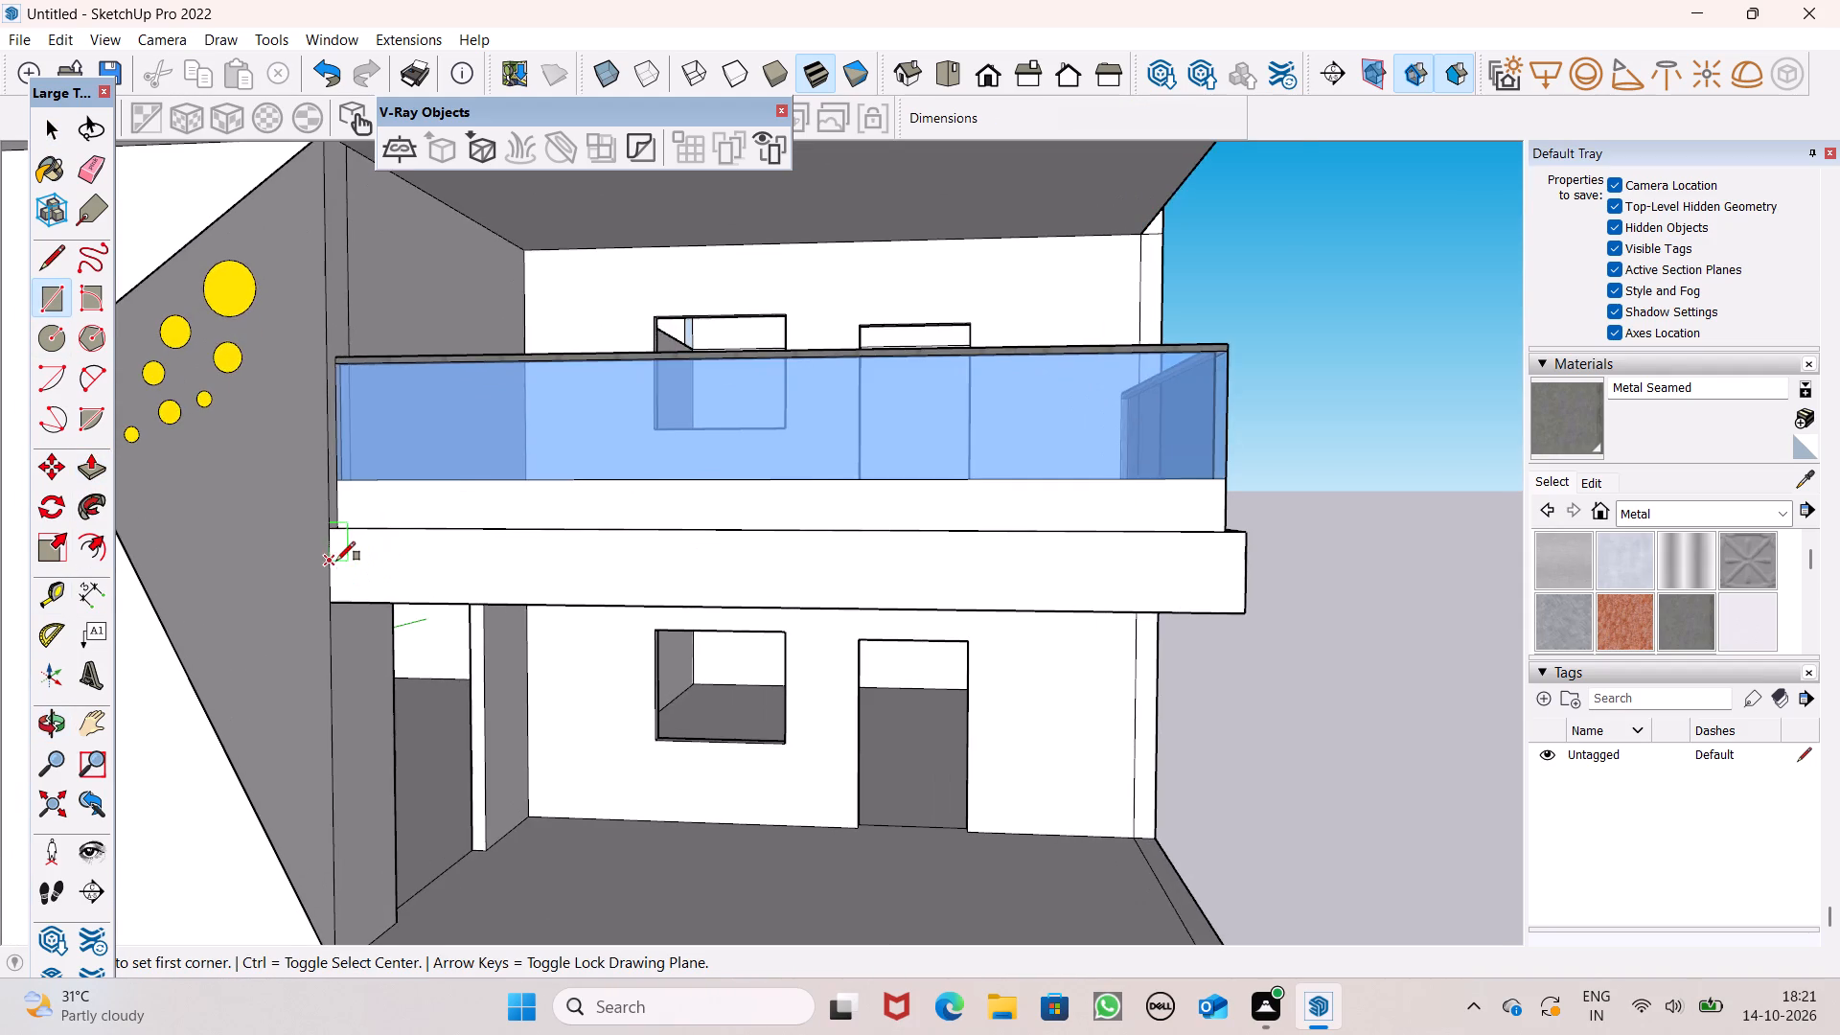
scroll(336, 561, "up", 3)
left_click(327, 531)
scroll(402, 552, "down", 3)
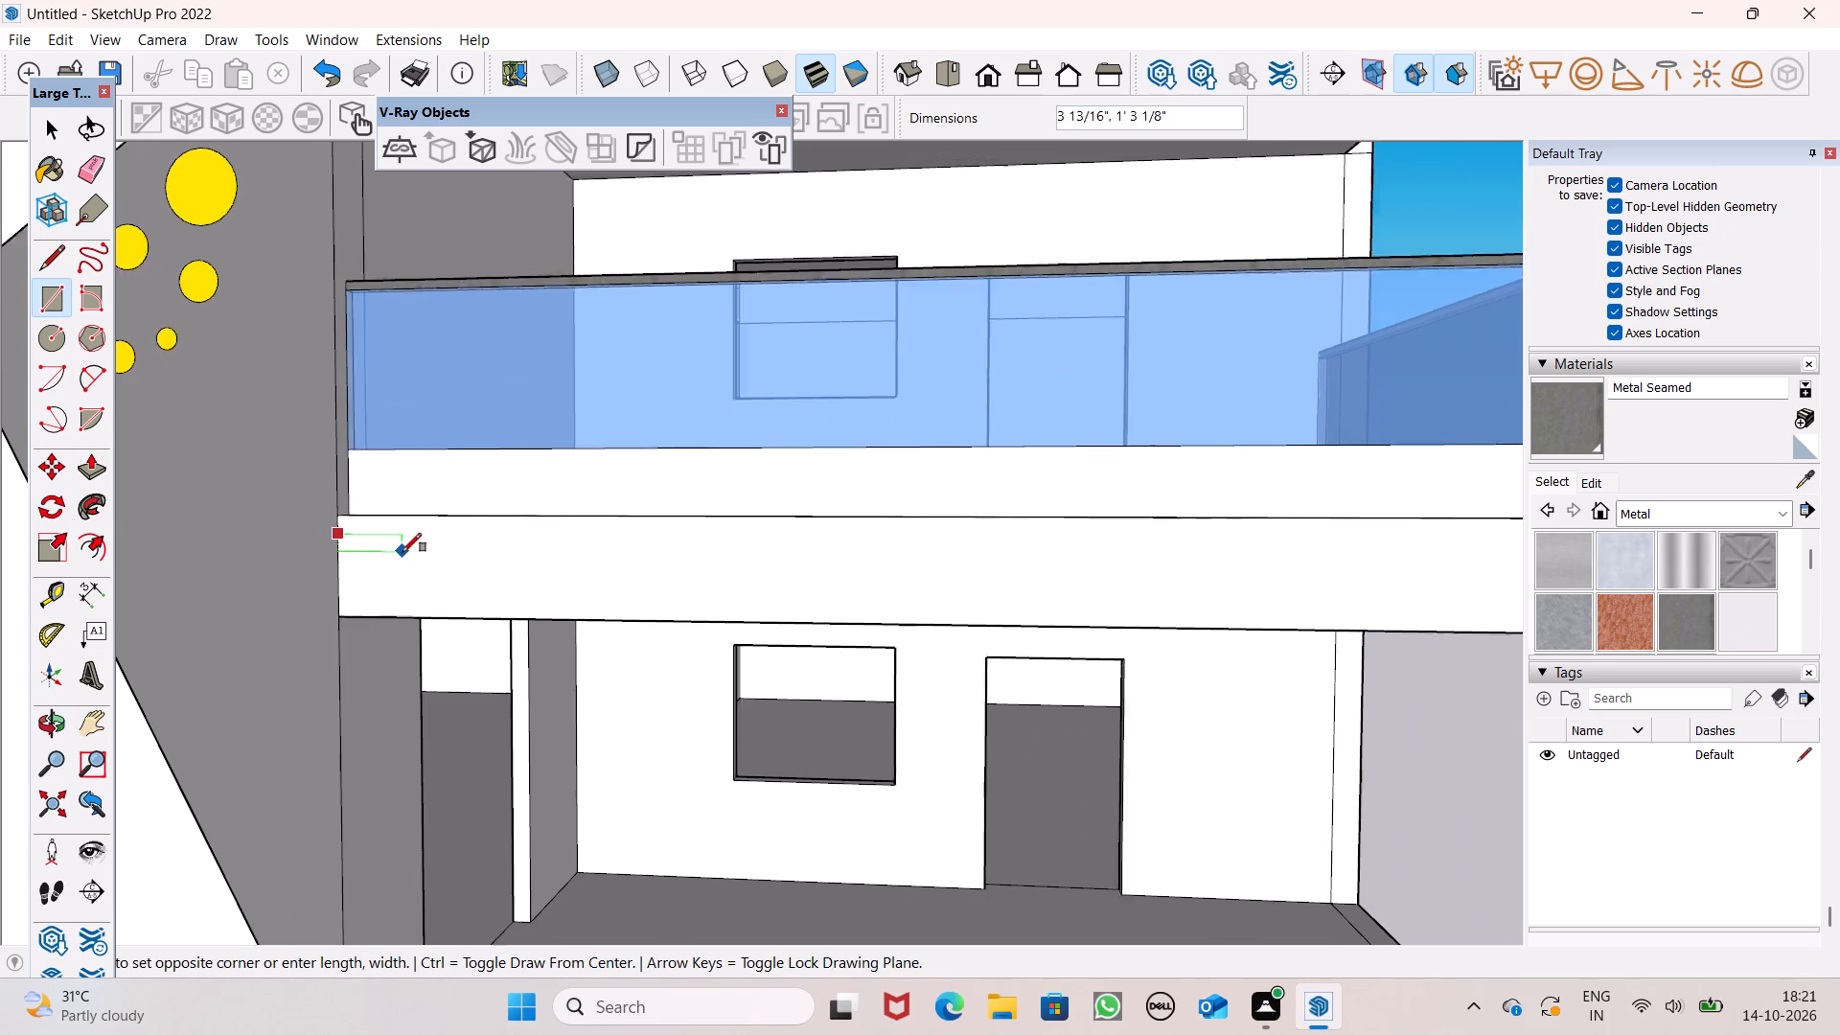
scroll(878, 572, "down", 1)
scroll(878, 572, "up", 1)
scroll(878, 572, "down", 3)
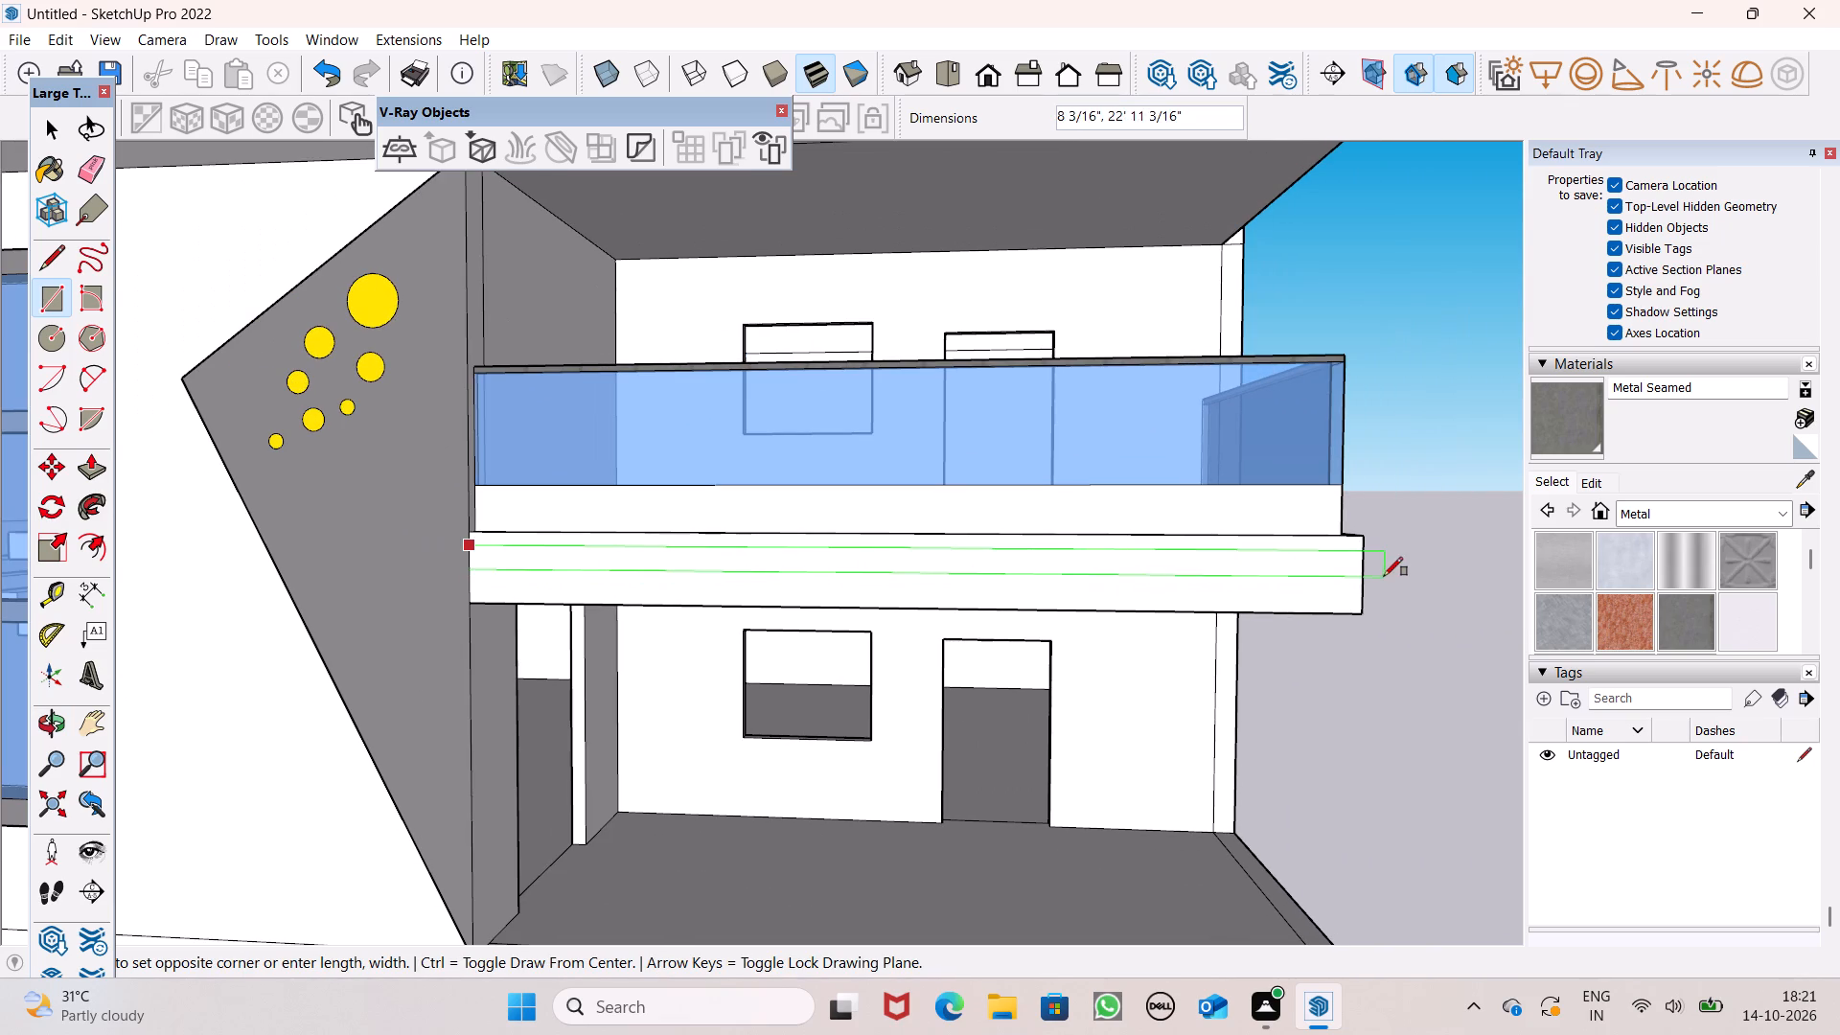
scroll(1355, 563, "up", 2)
scroll(1341, 560, "down", 1)
scroll(1341, 560, "up", 3)
scroll(1341, 560, "down", 1)
scroll(1341, 560, "up", 9)
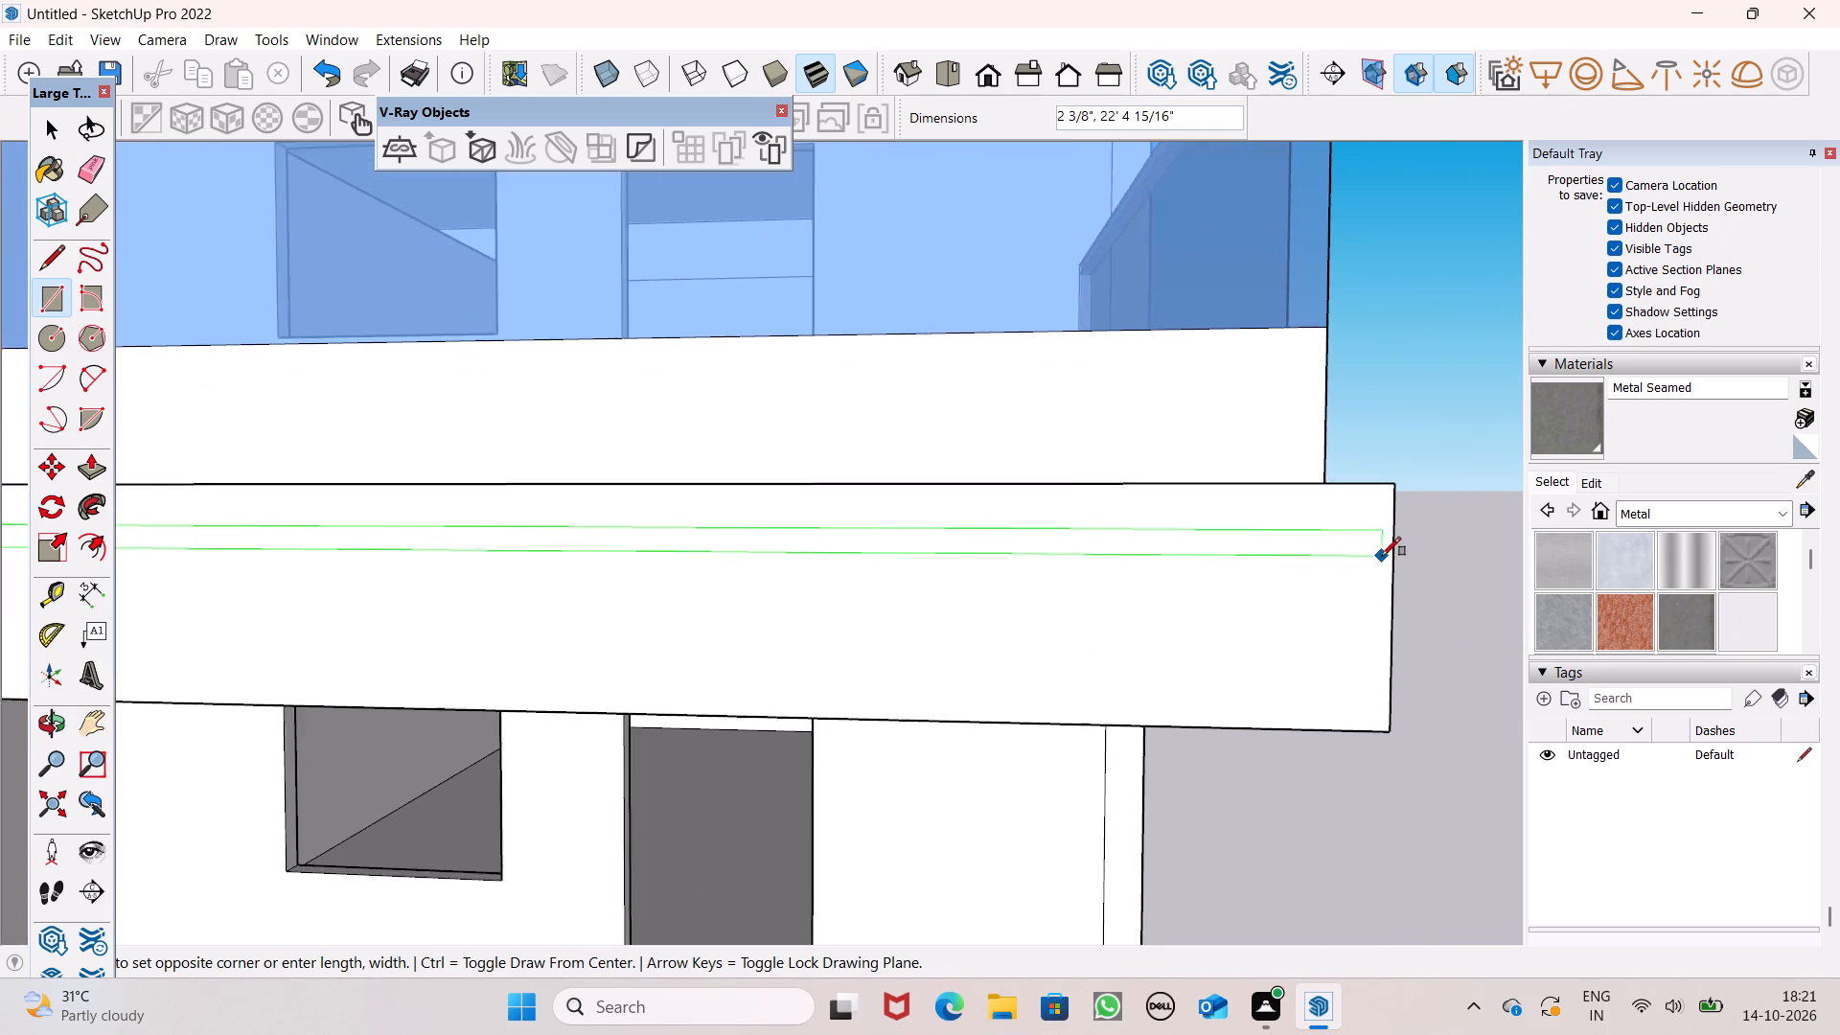
scroll(1382, 556, "up", 6)
scroll(1391, 550, "down", 1)
scroll(1391, 549, "up", 3)
scroll(1406, 542, "down", 1)
scroll(1406, 542, "up", 5)
scroll(1410, 542, "down", 5)
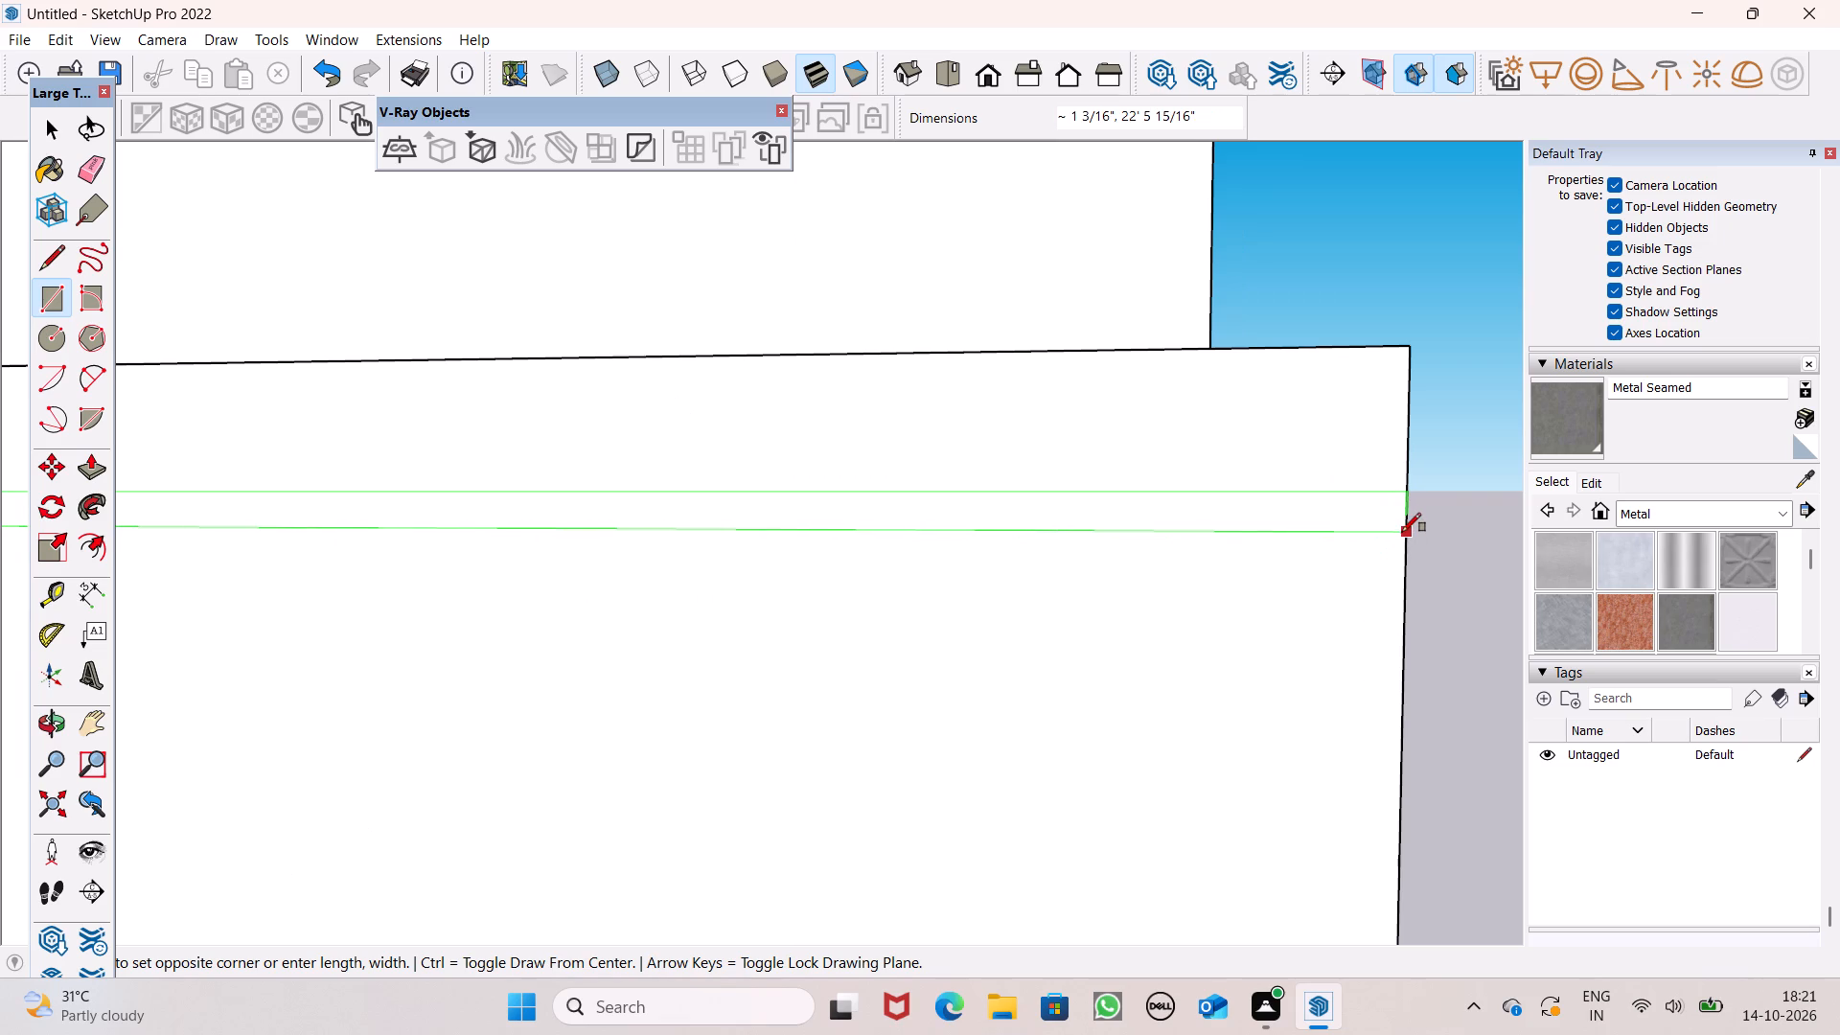
scroll(1402, 530, "up", 13)
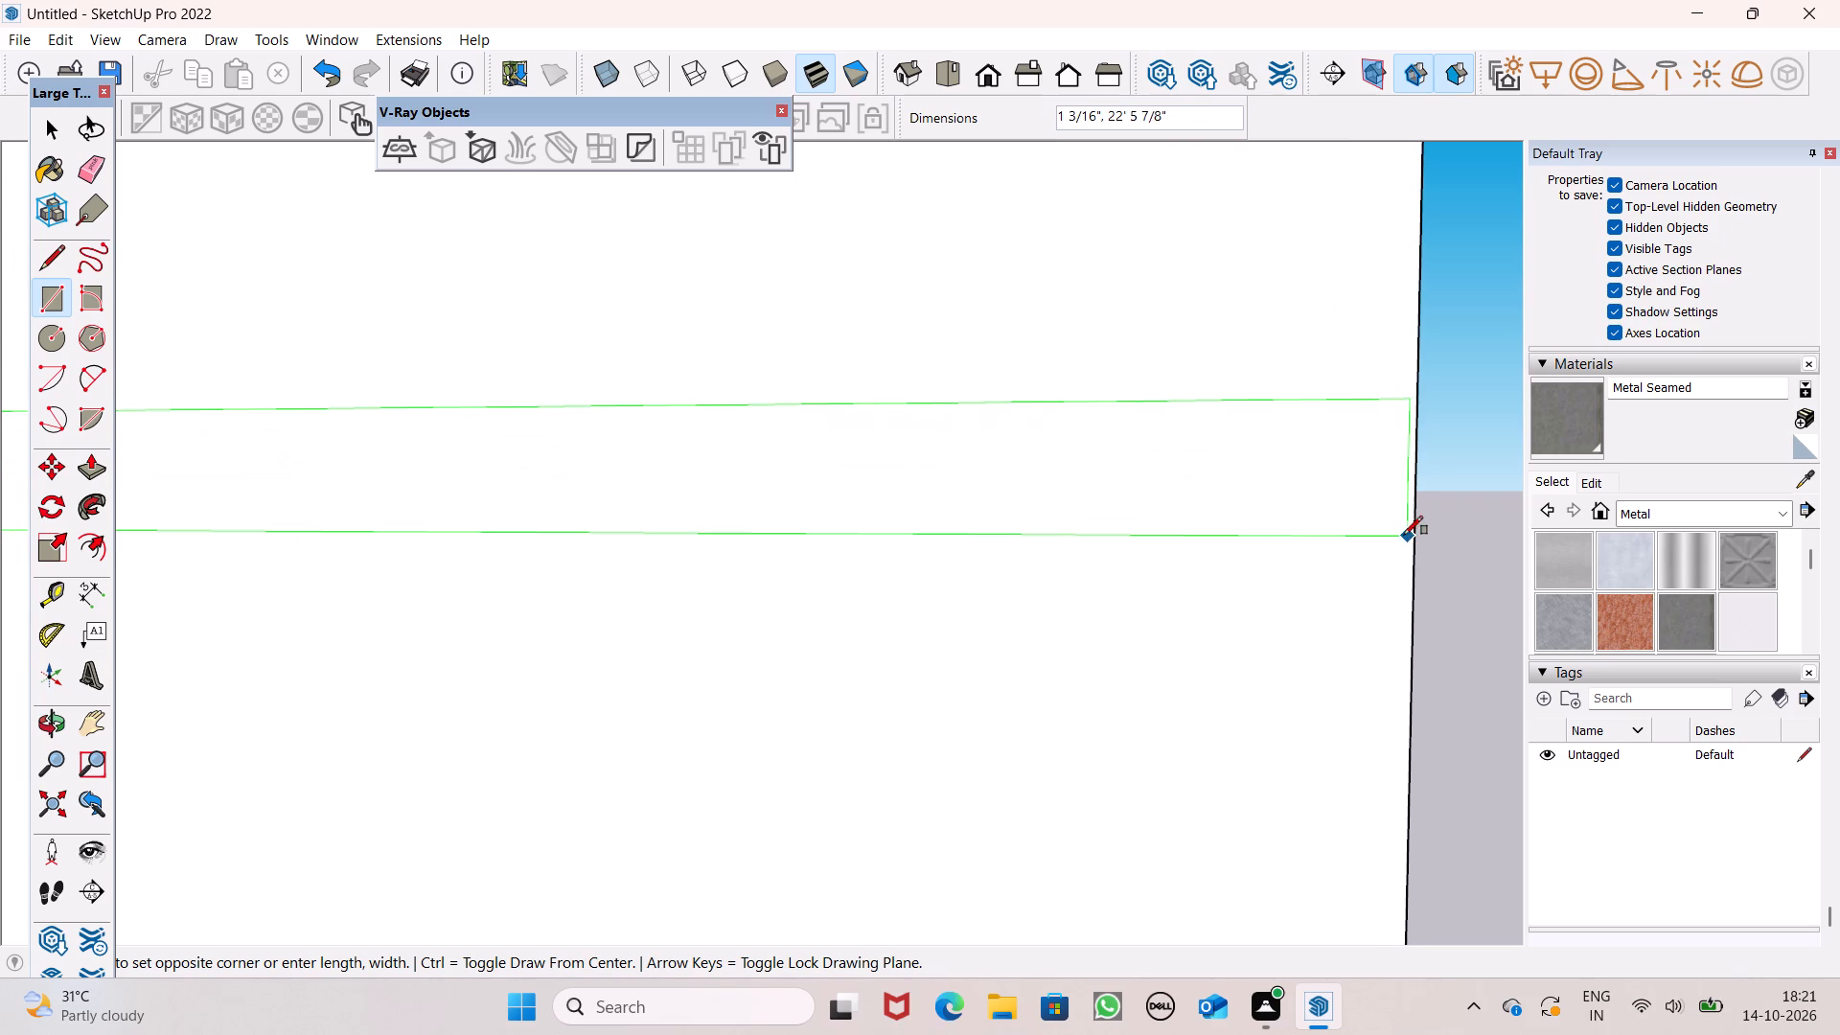
left_click(1411, 522)
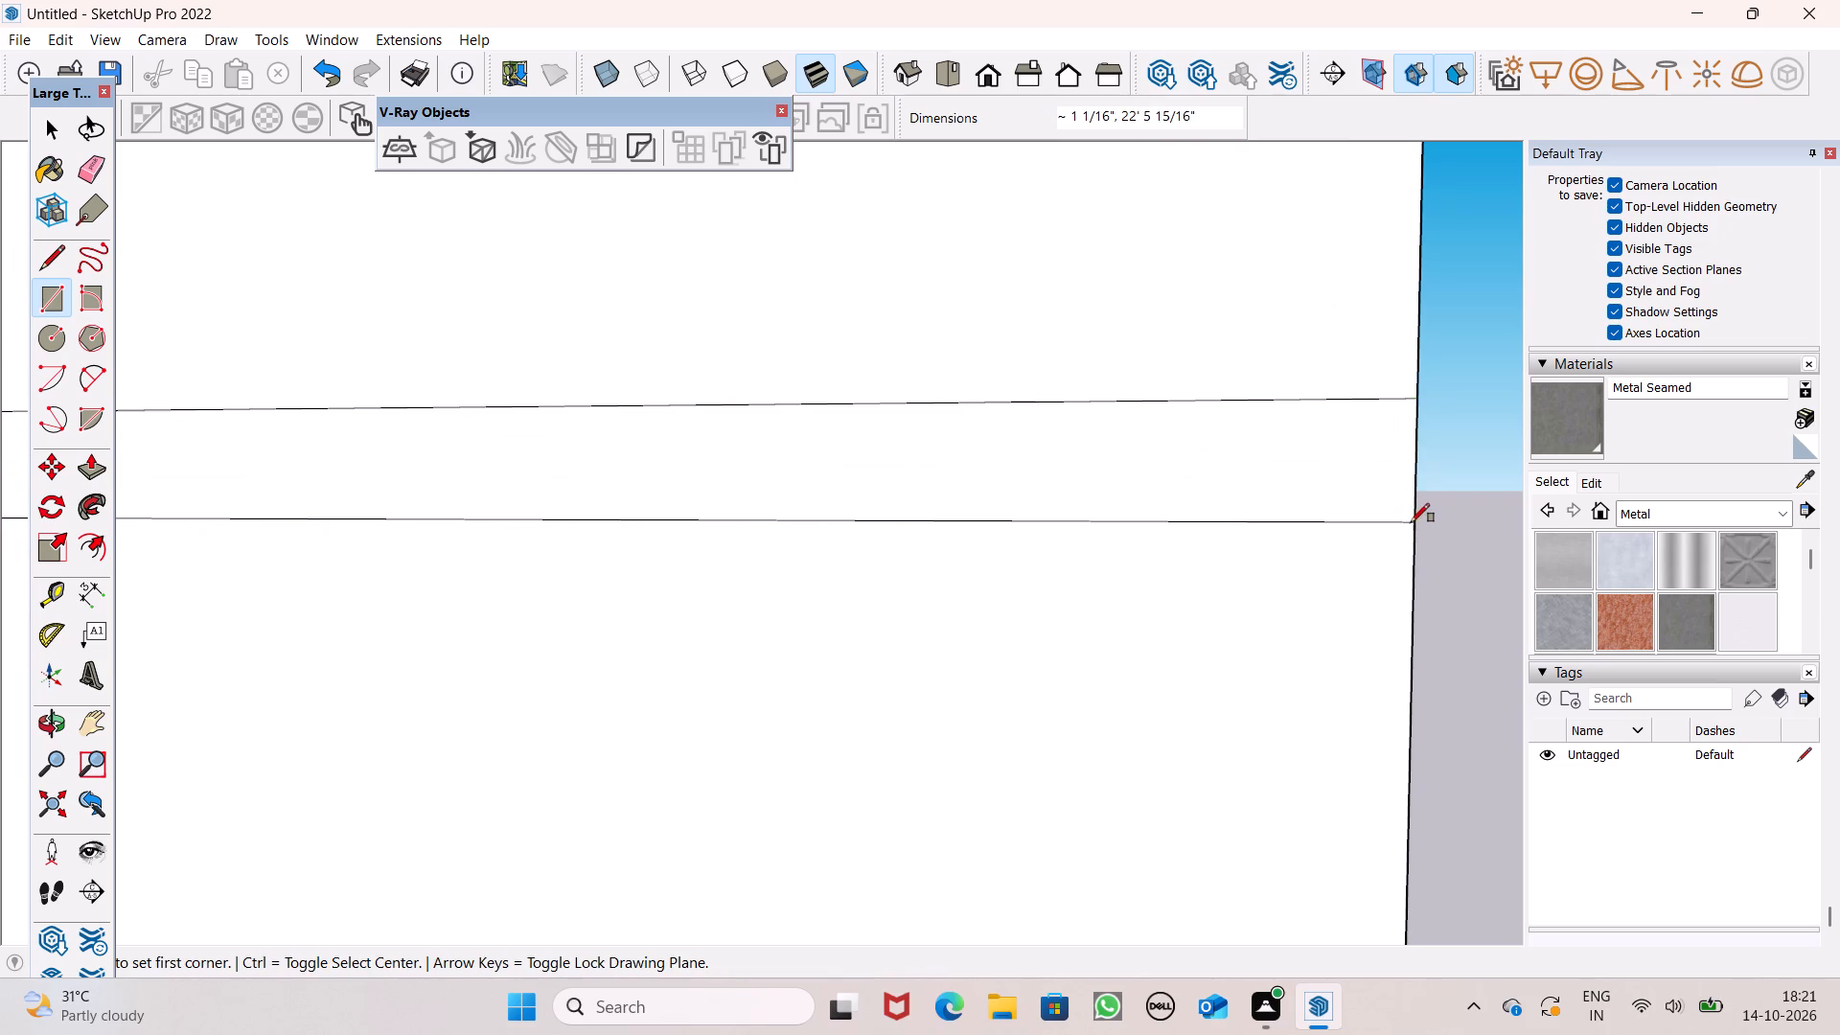
Select the thin strip on the balcony slab's front face with its edges and move it down about 3 9/16".
scroll(1414, 392, "down", 10)
scroll(1486, 564, "down", 3)
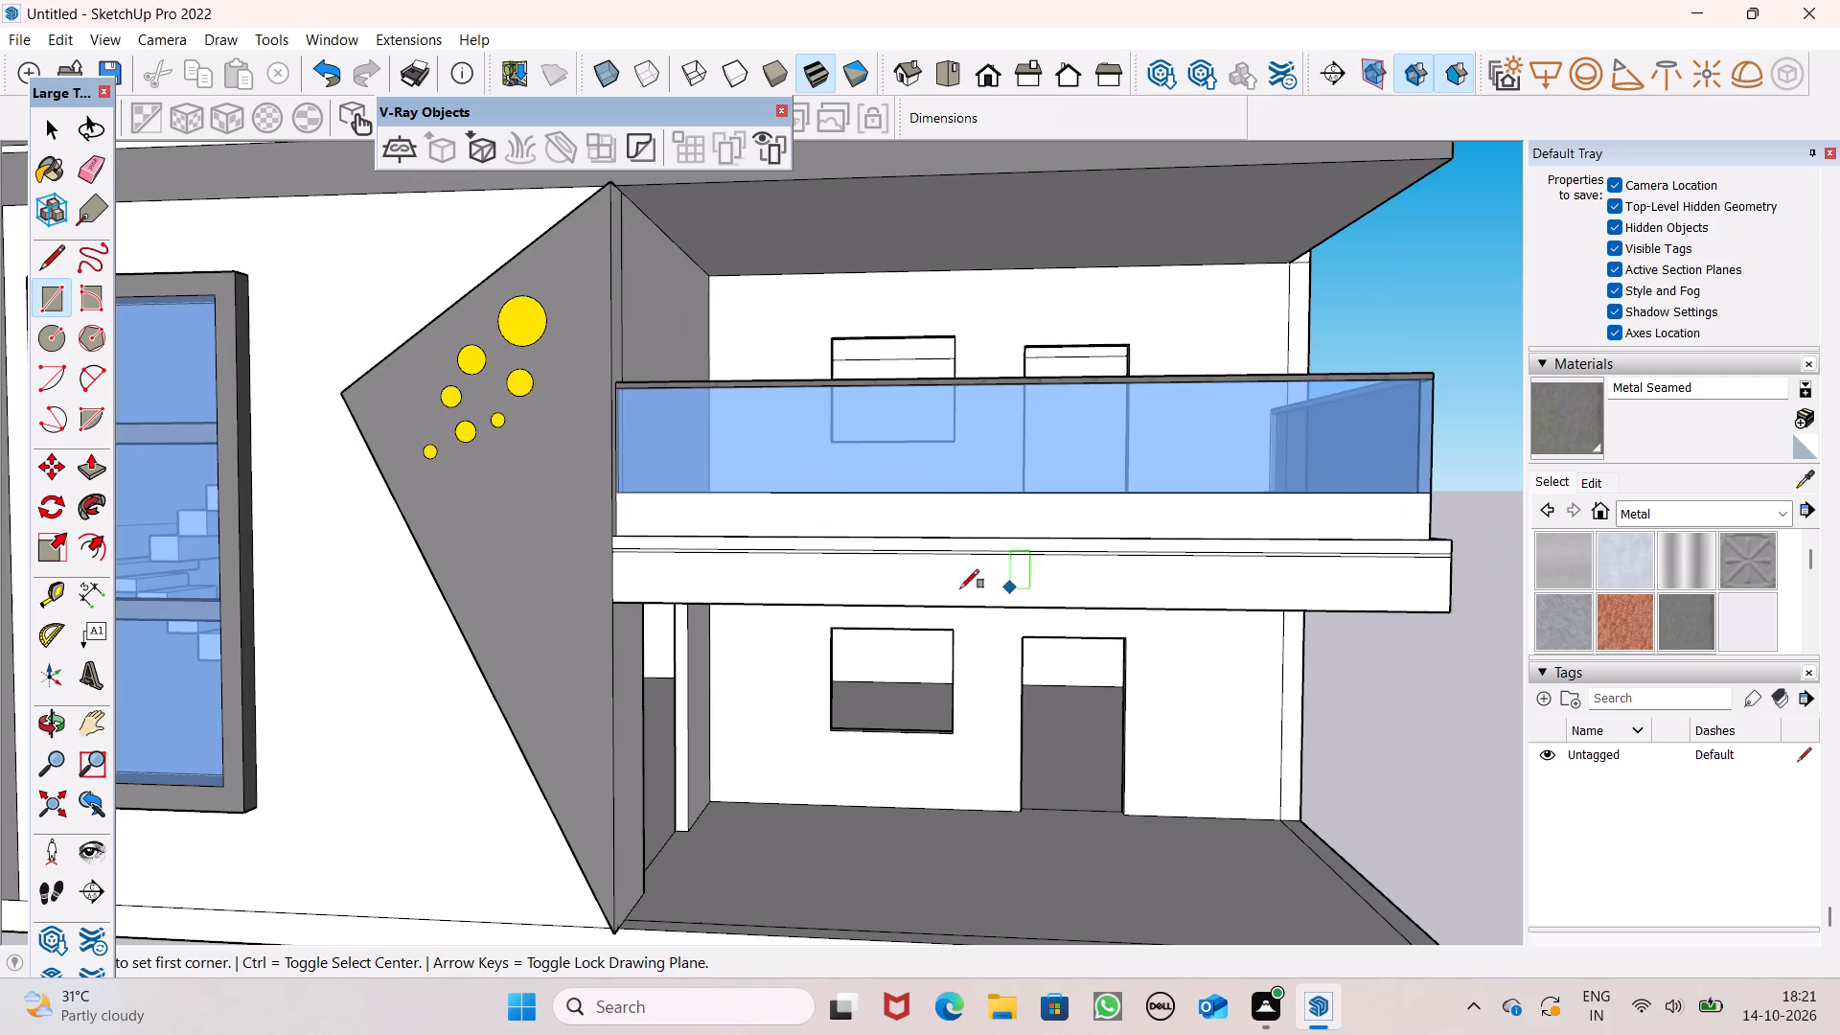
scroll(932, 588, "up", 1)
key("space")
scroll(641, 562, "up", 6)
scroll(568, 551, "down", 1)
scroll(576, 530, "up", 1)
scroll(576, 530, "down", 1)
scroll(576, 530, "up", 3)
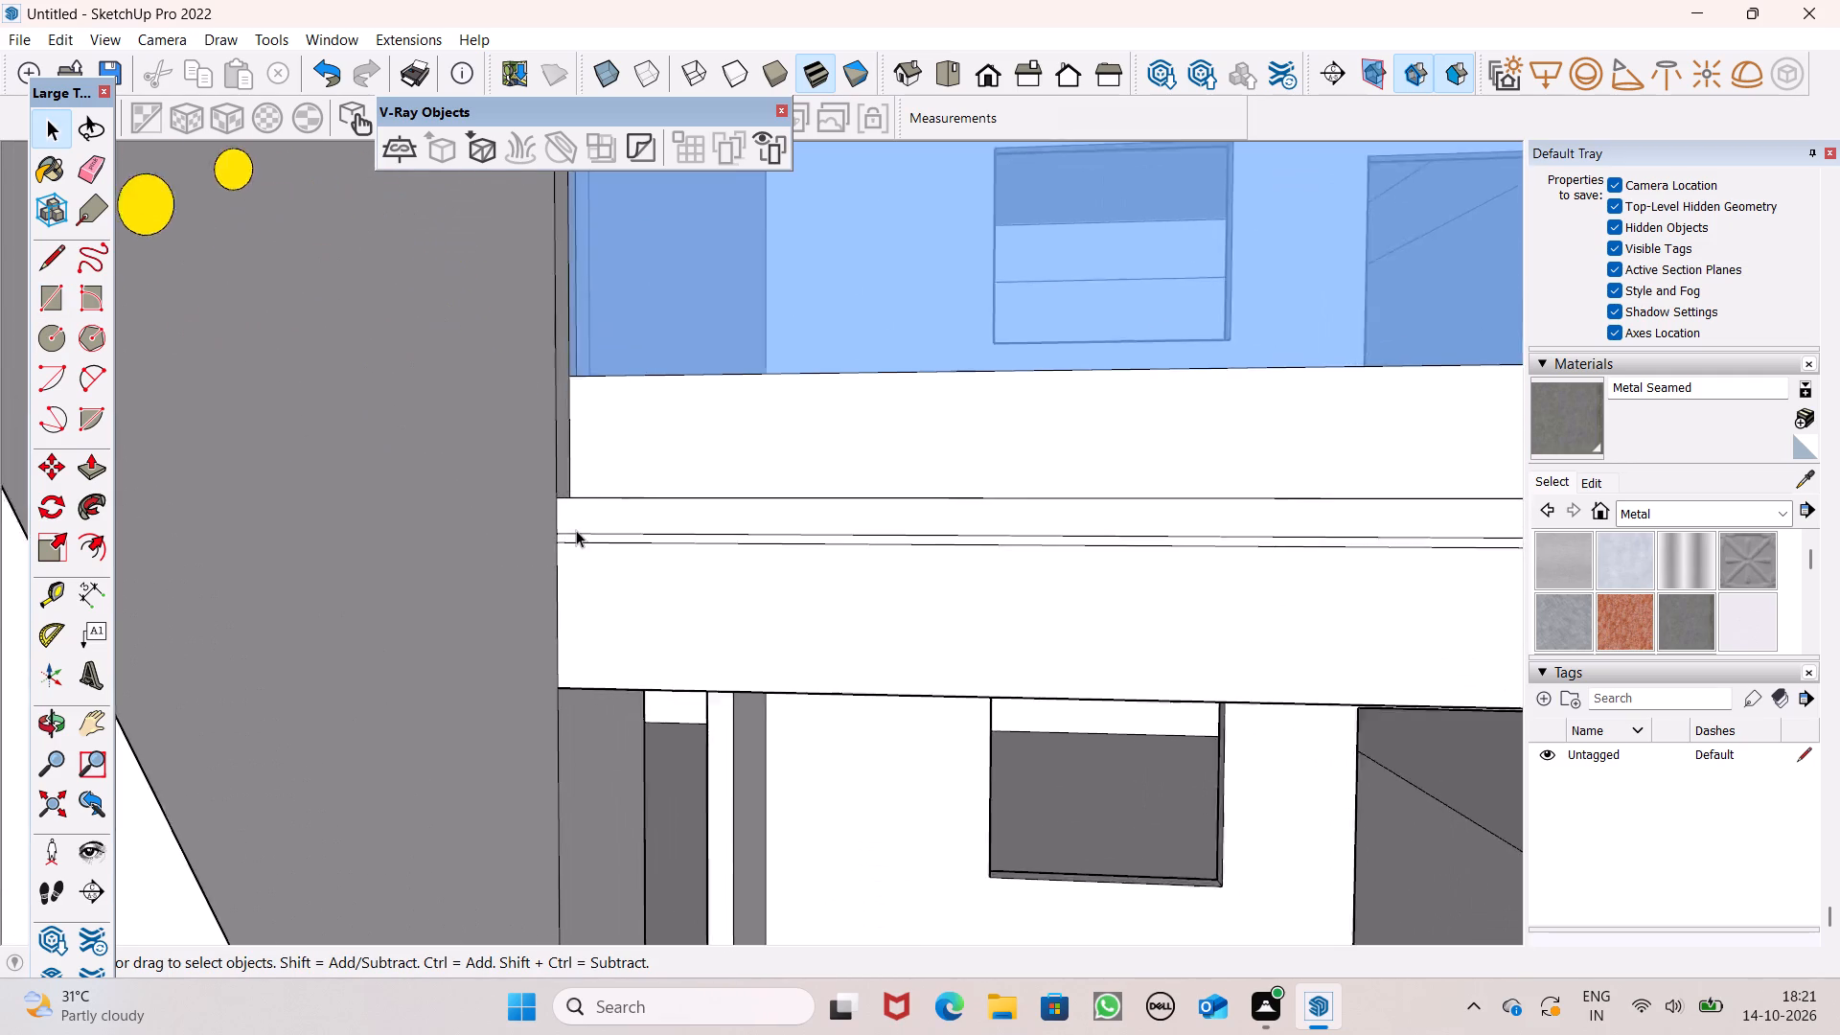
scroll(576, 530, "up", 2)
scroll(576, 530, "down", 1)
scroll(576, 530, "up", 3)
left_click(580, 536)
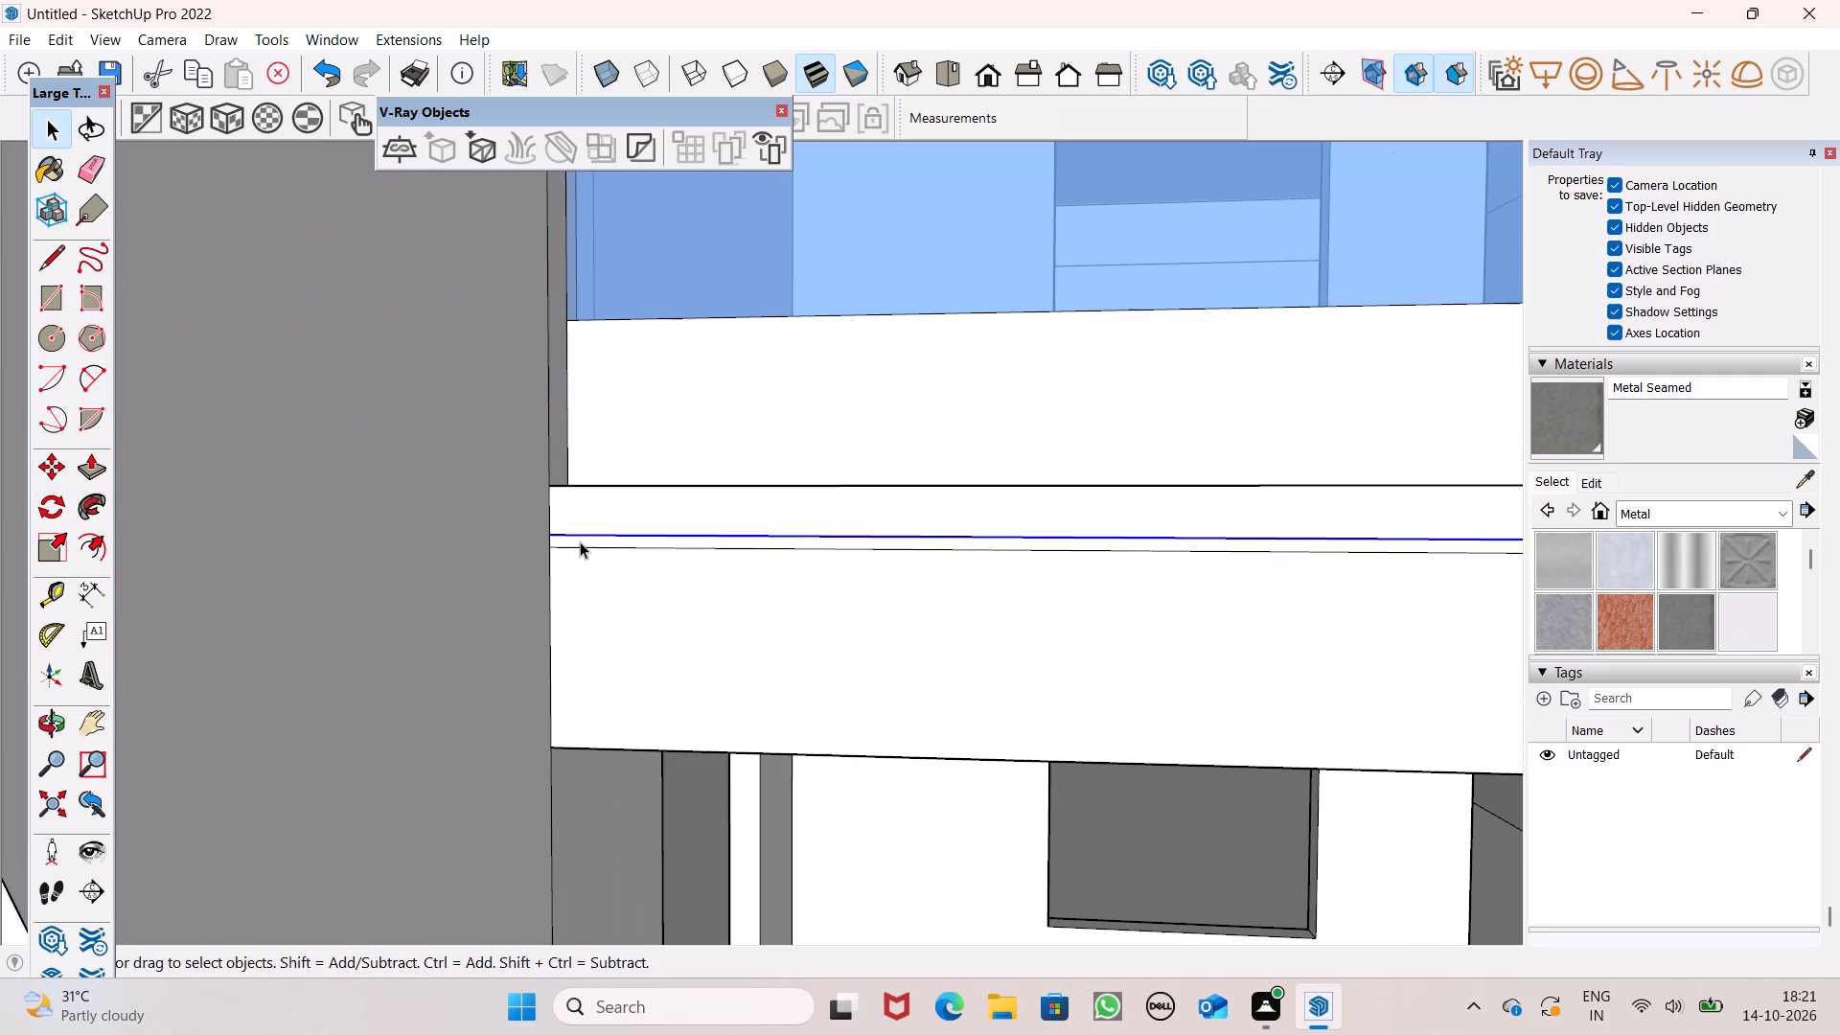
left_click(580, 539)
double_click(580, 539)
scroll(497, 551, "down", 2)
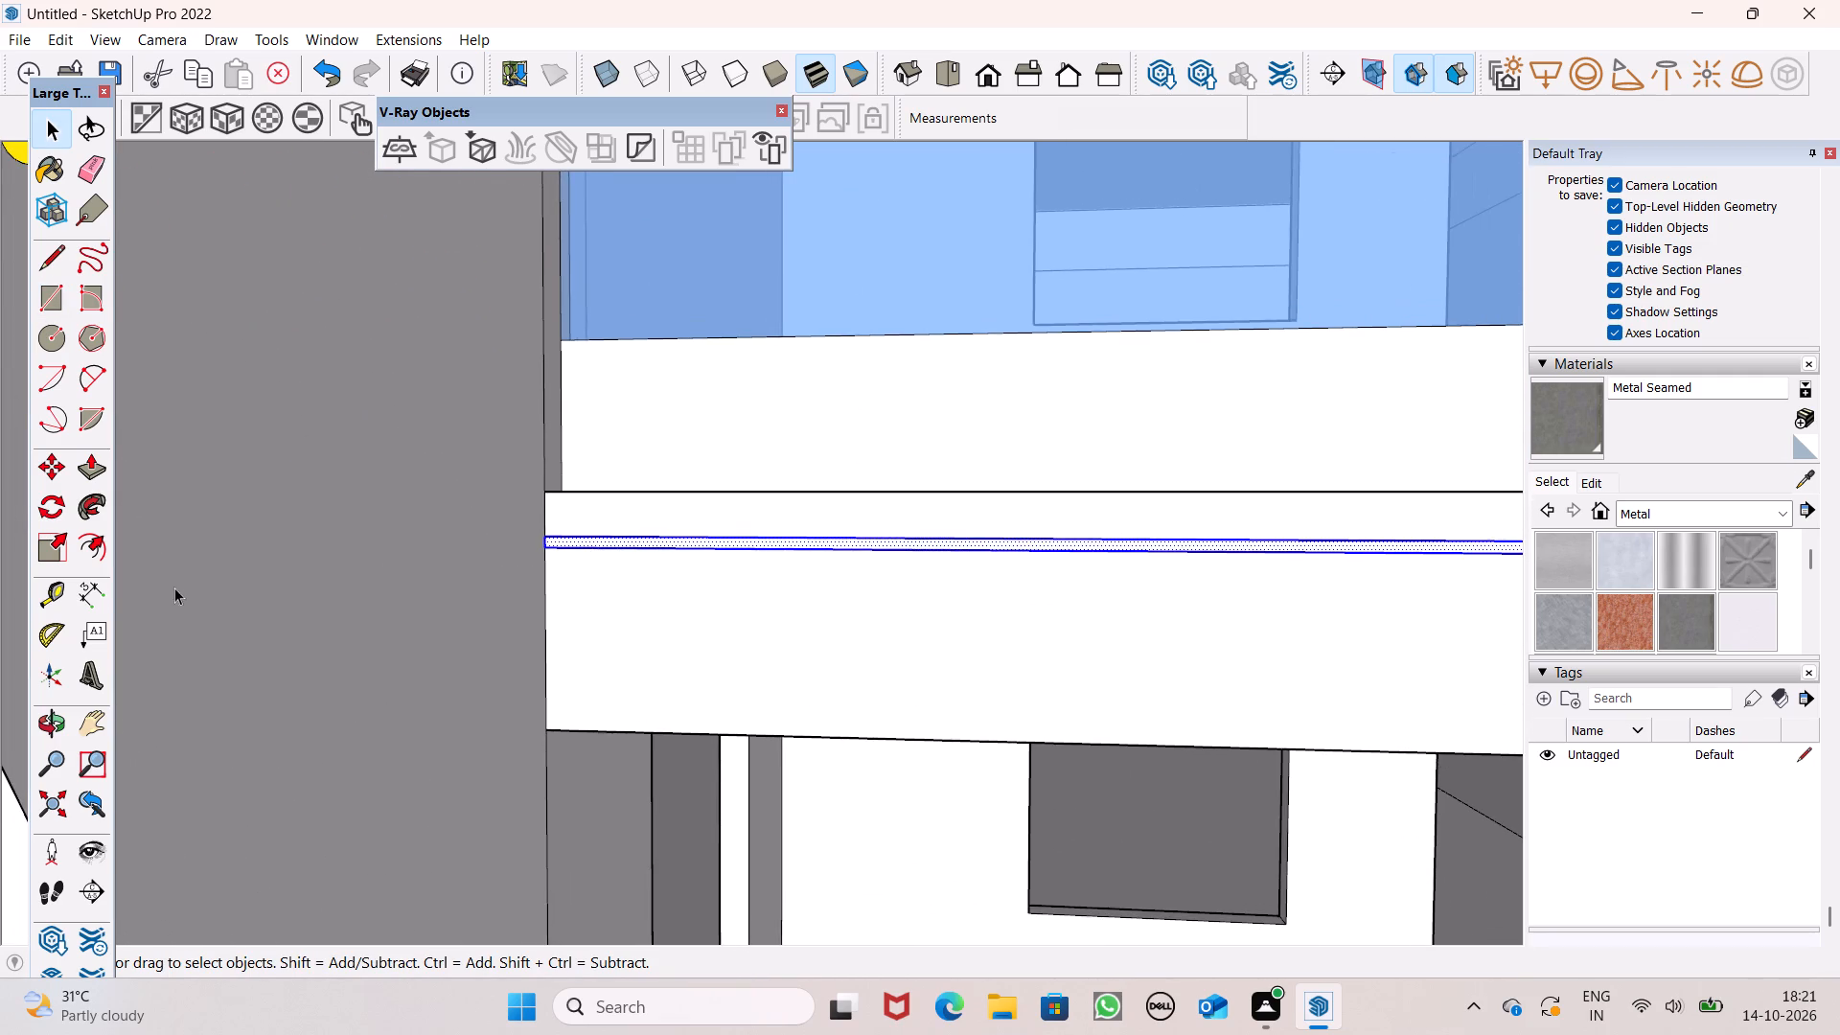
scroll(0, 643, "down", 5)
scroll(1069, 378, "down", 3)
scroll(736, 385, "up", 1)
scroll(720, 386, "down", 1)
scroll(262, 444, "down", 4)
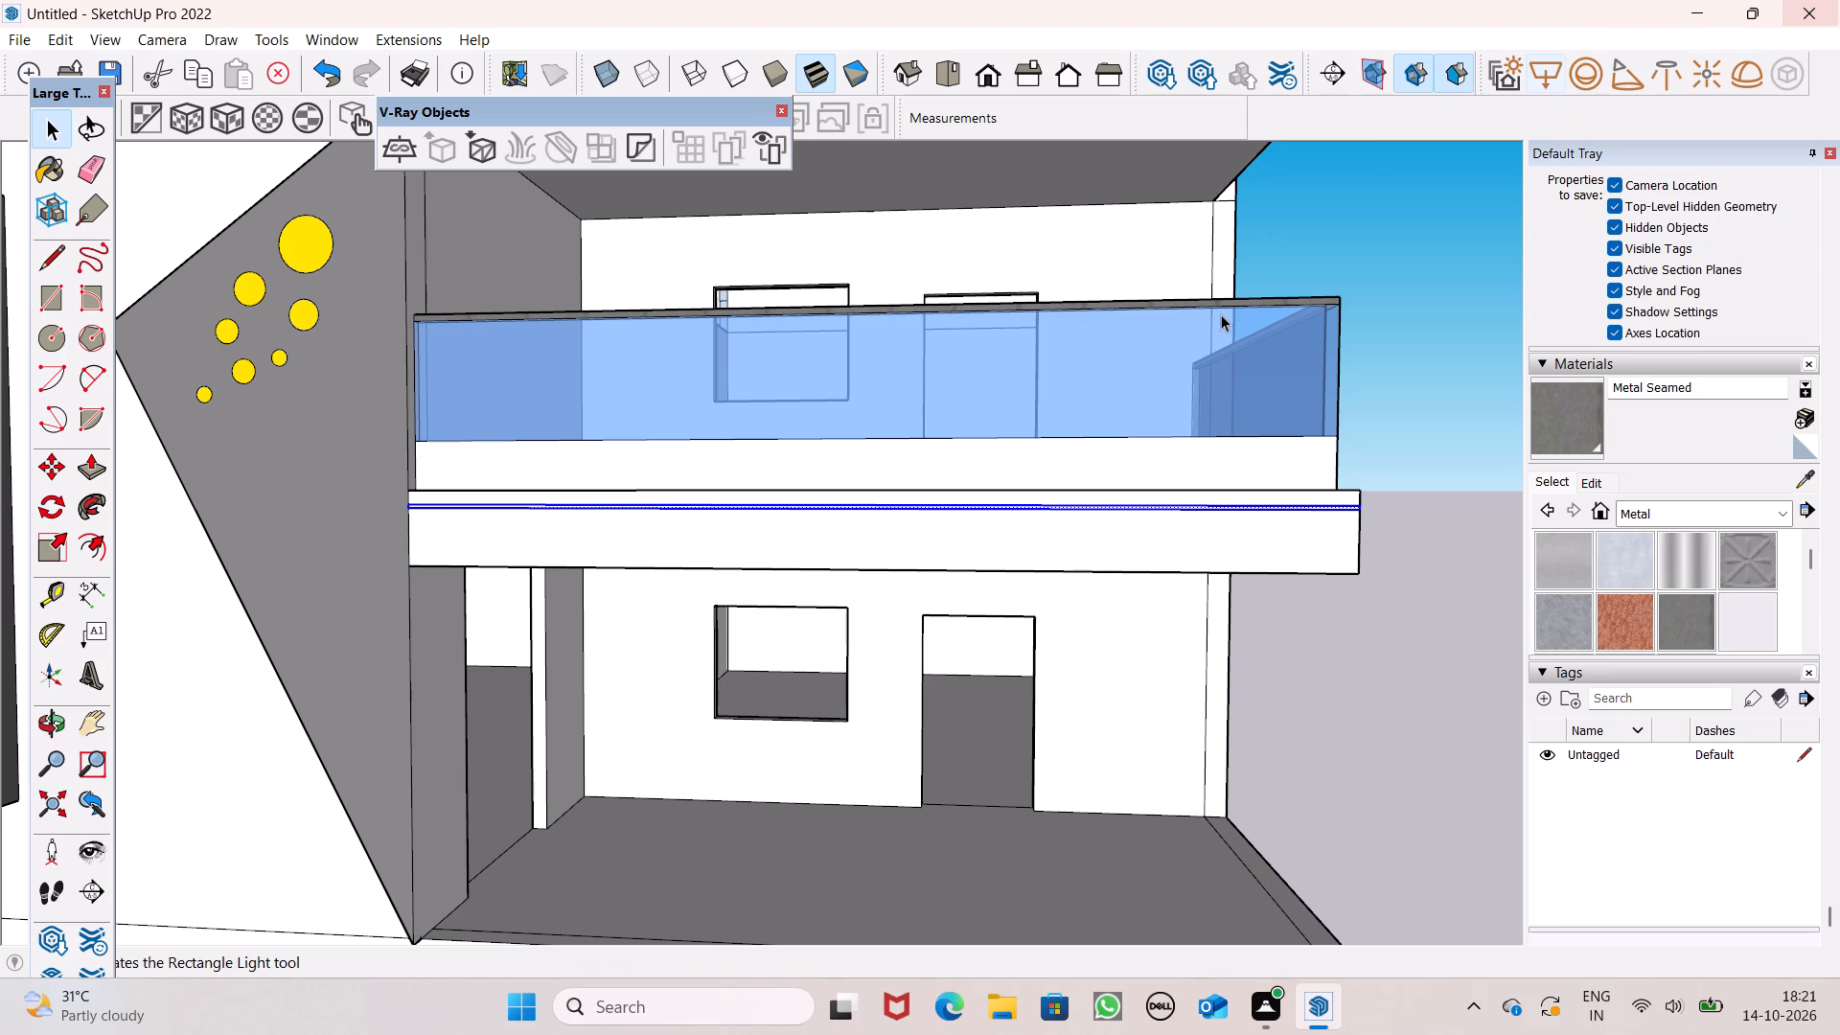
key("m")
key("Return")
scroll(852, 471, "up", 1)
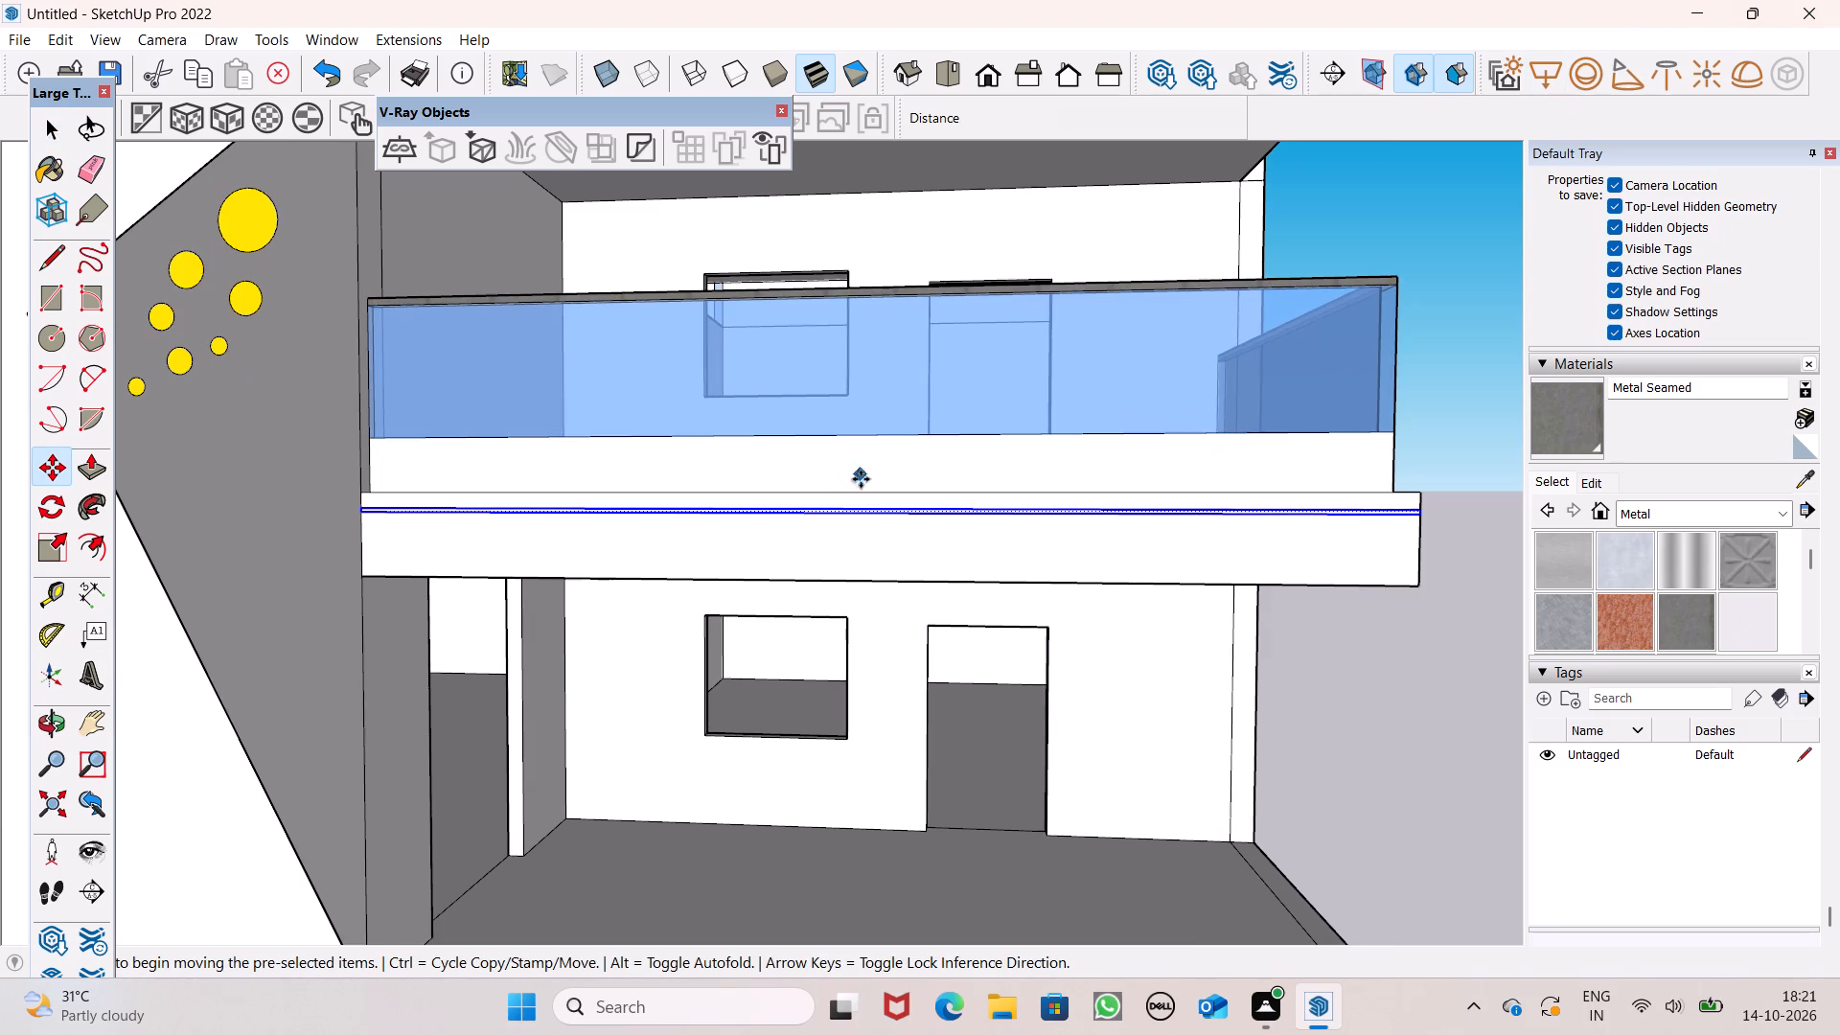
middle_click_drag(875, 523, 884, 577)
scroll(823, 559, "down", 1)
scroll(823, 559, "up", 1)
scroll(823, 559, "down", 1)
scroll(823, 559, "up", 7)
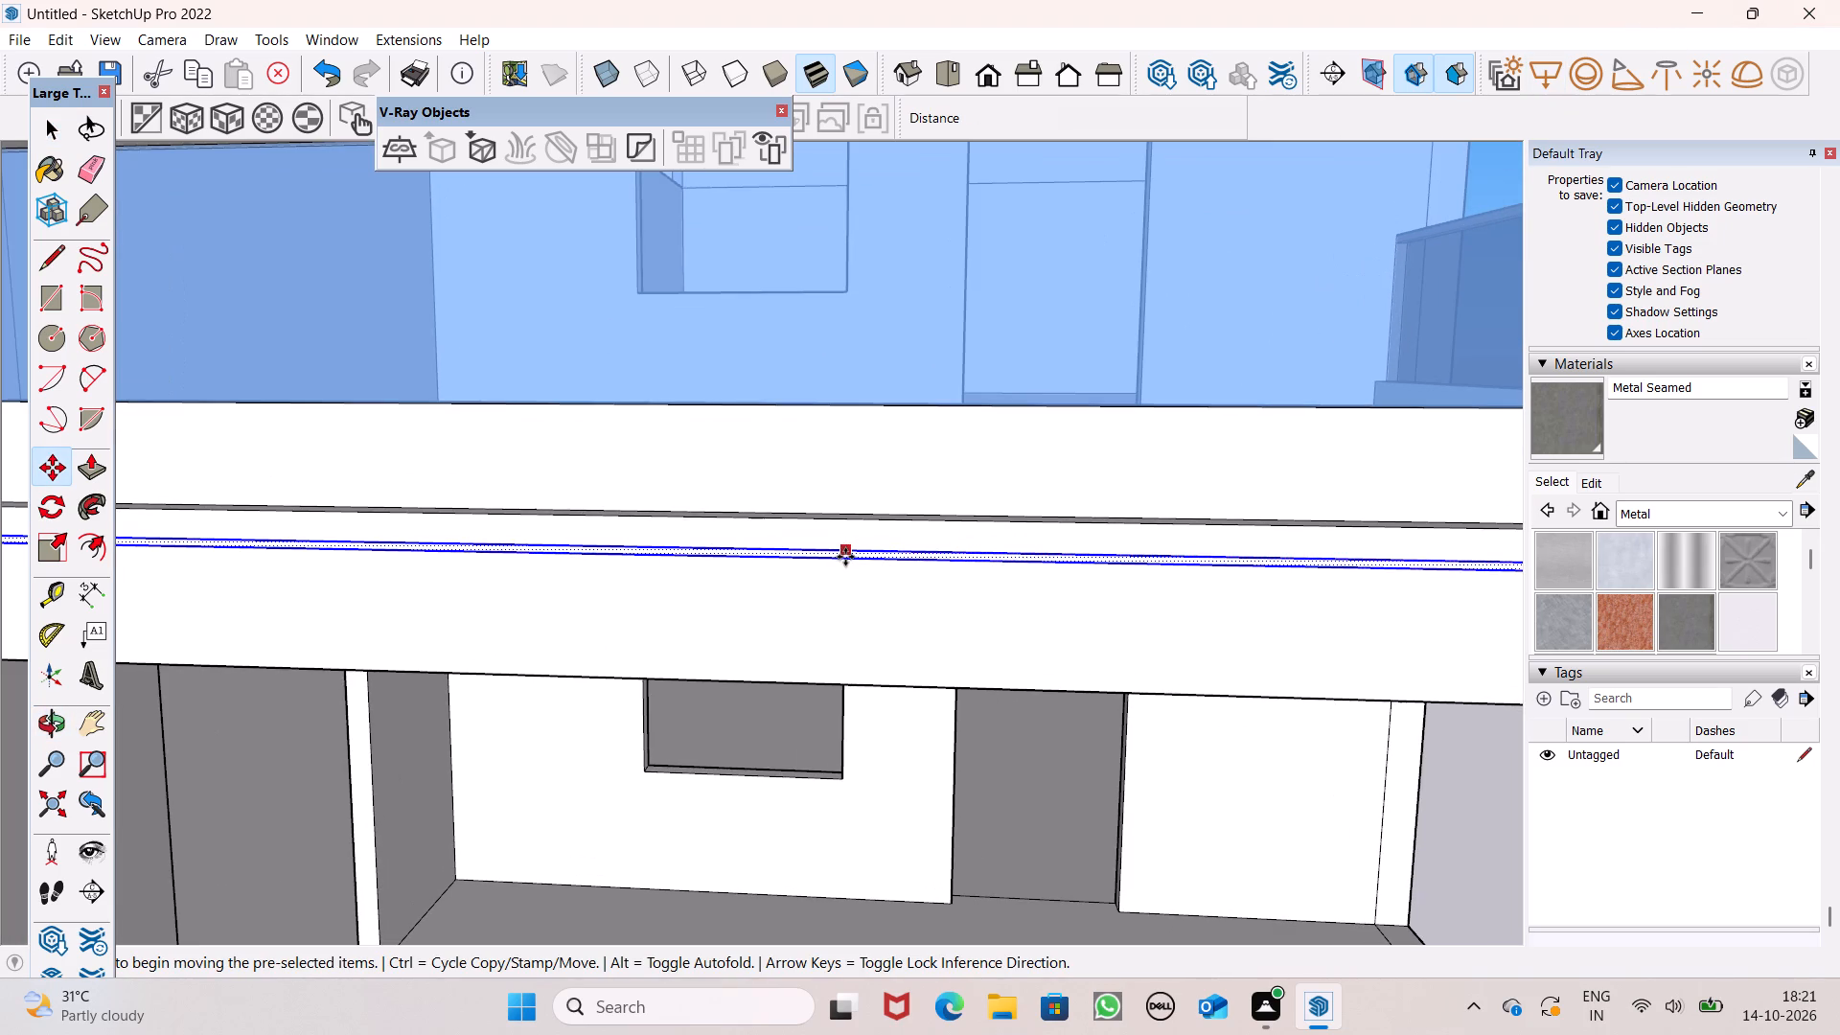
left_click_drag(845, 557, 846, 577)
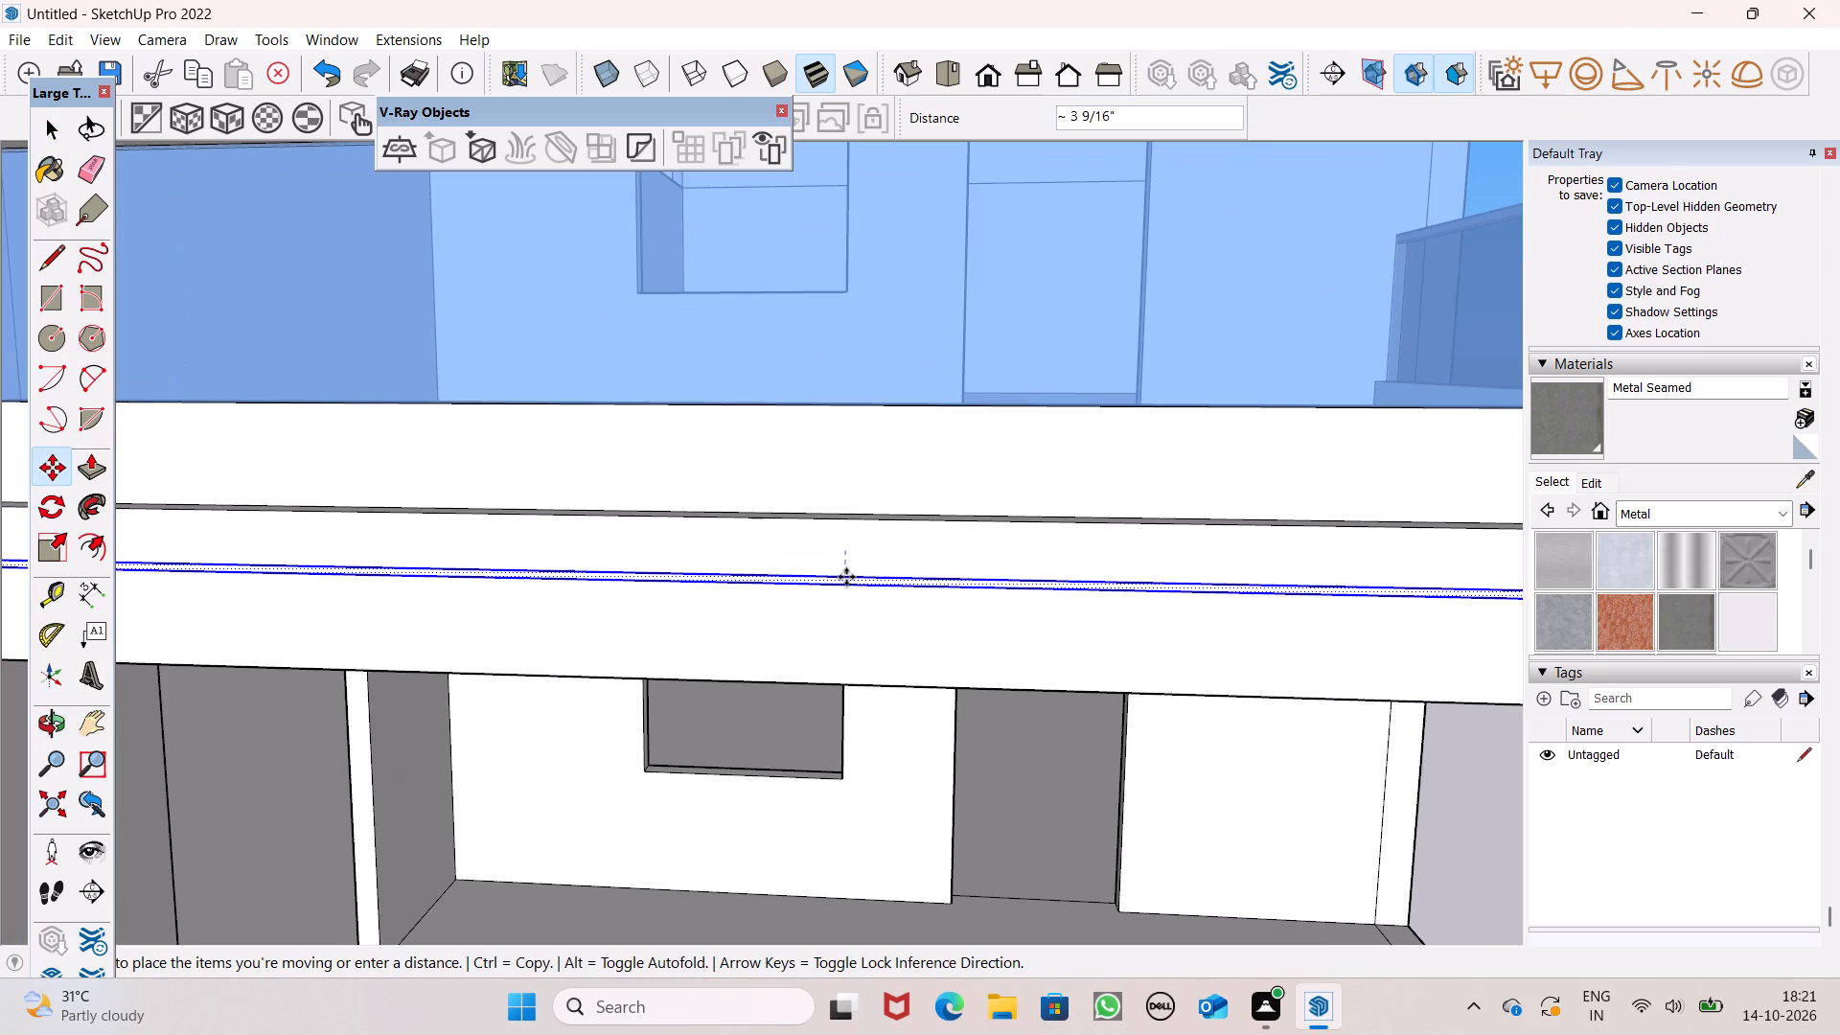
left_click_drag(846, 577, 845, 578)
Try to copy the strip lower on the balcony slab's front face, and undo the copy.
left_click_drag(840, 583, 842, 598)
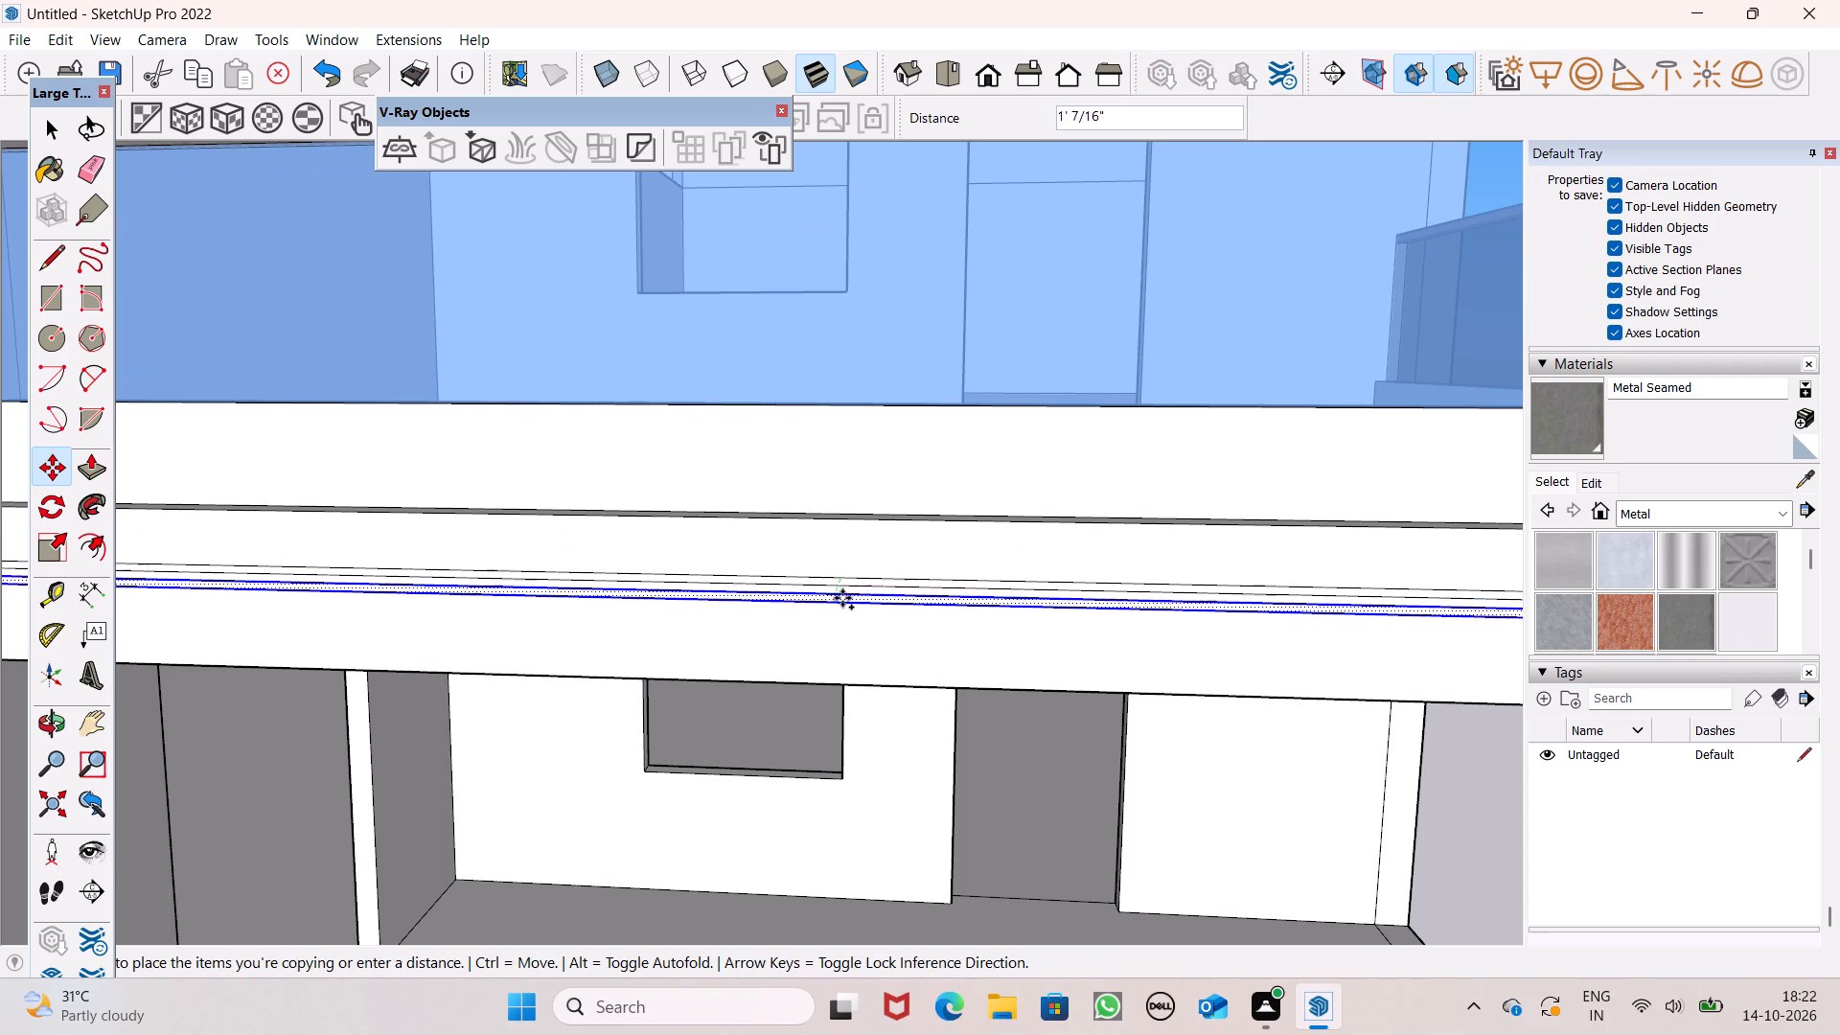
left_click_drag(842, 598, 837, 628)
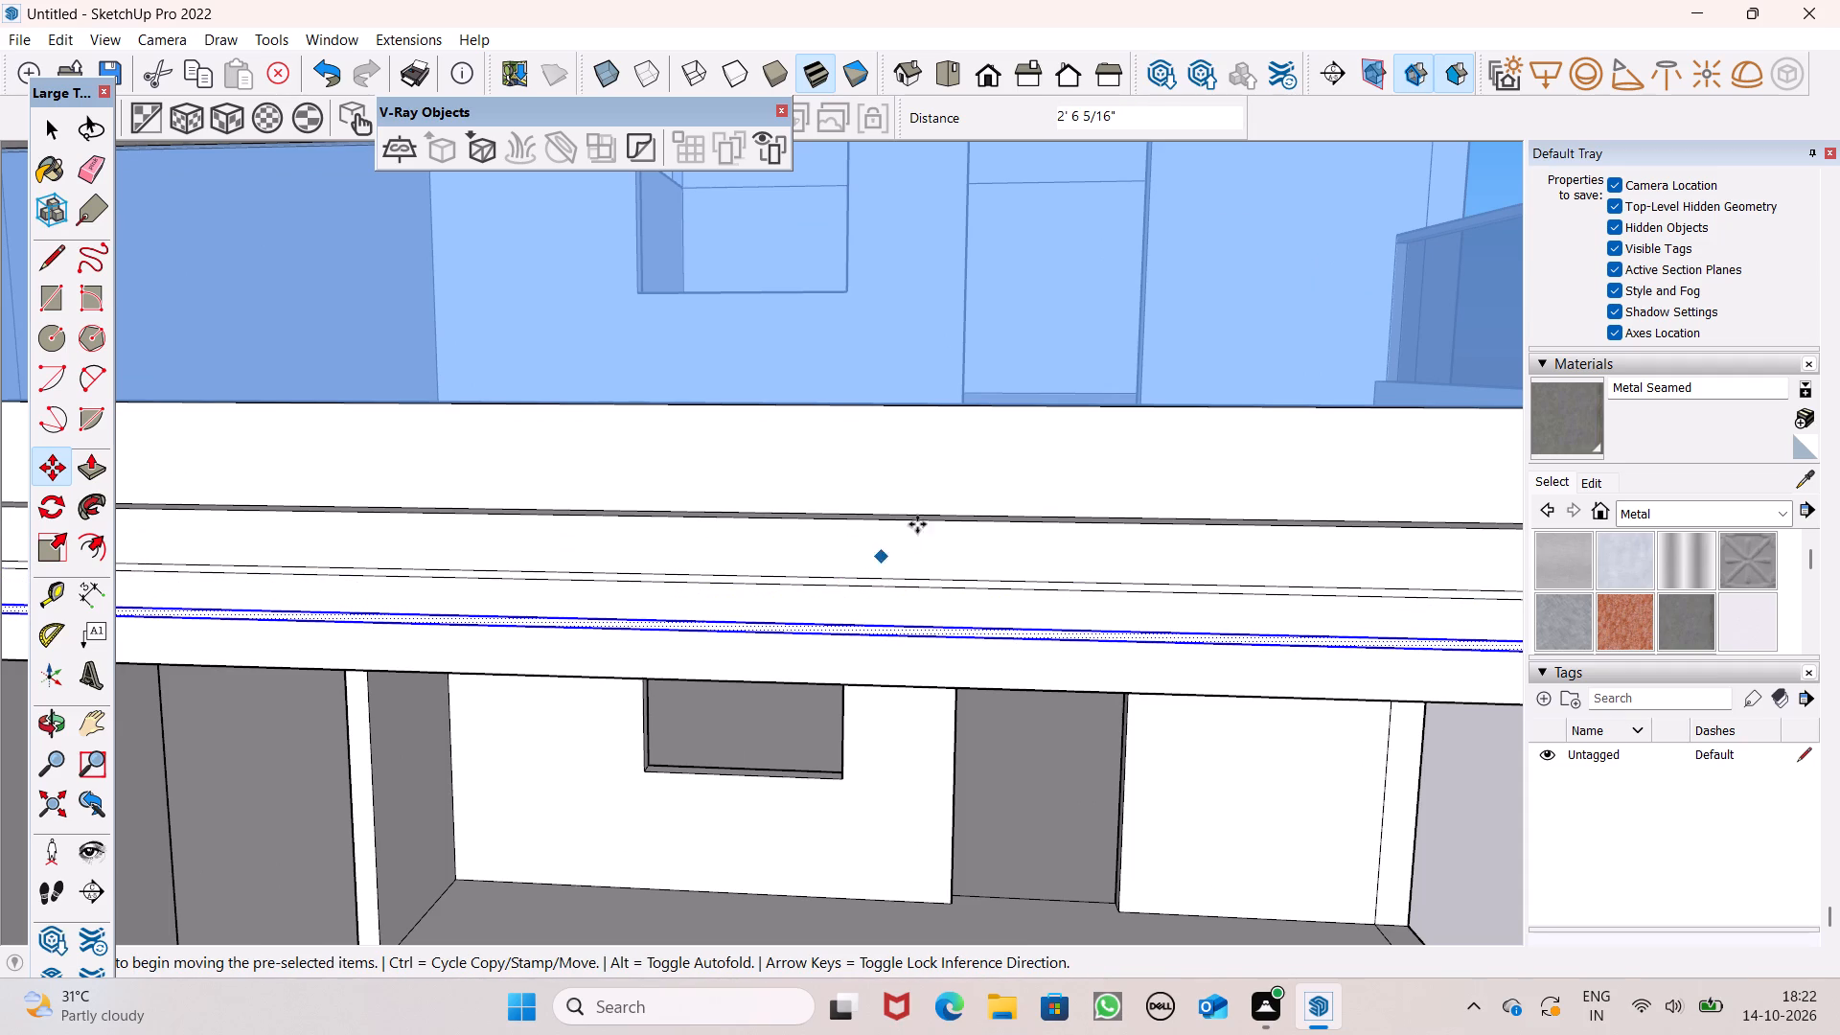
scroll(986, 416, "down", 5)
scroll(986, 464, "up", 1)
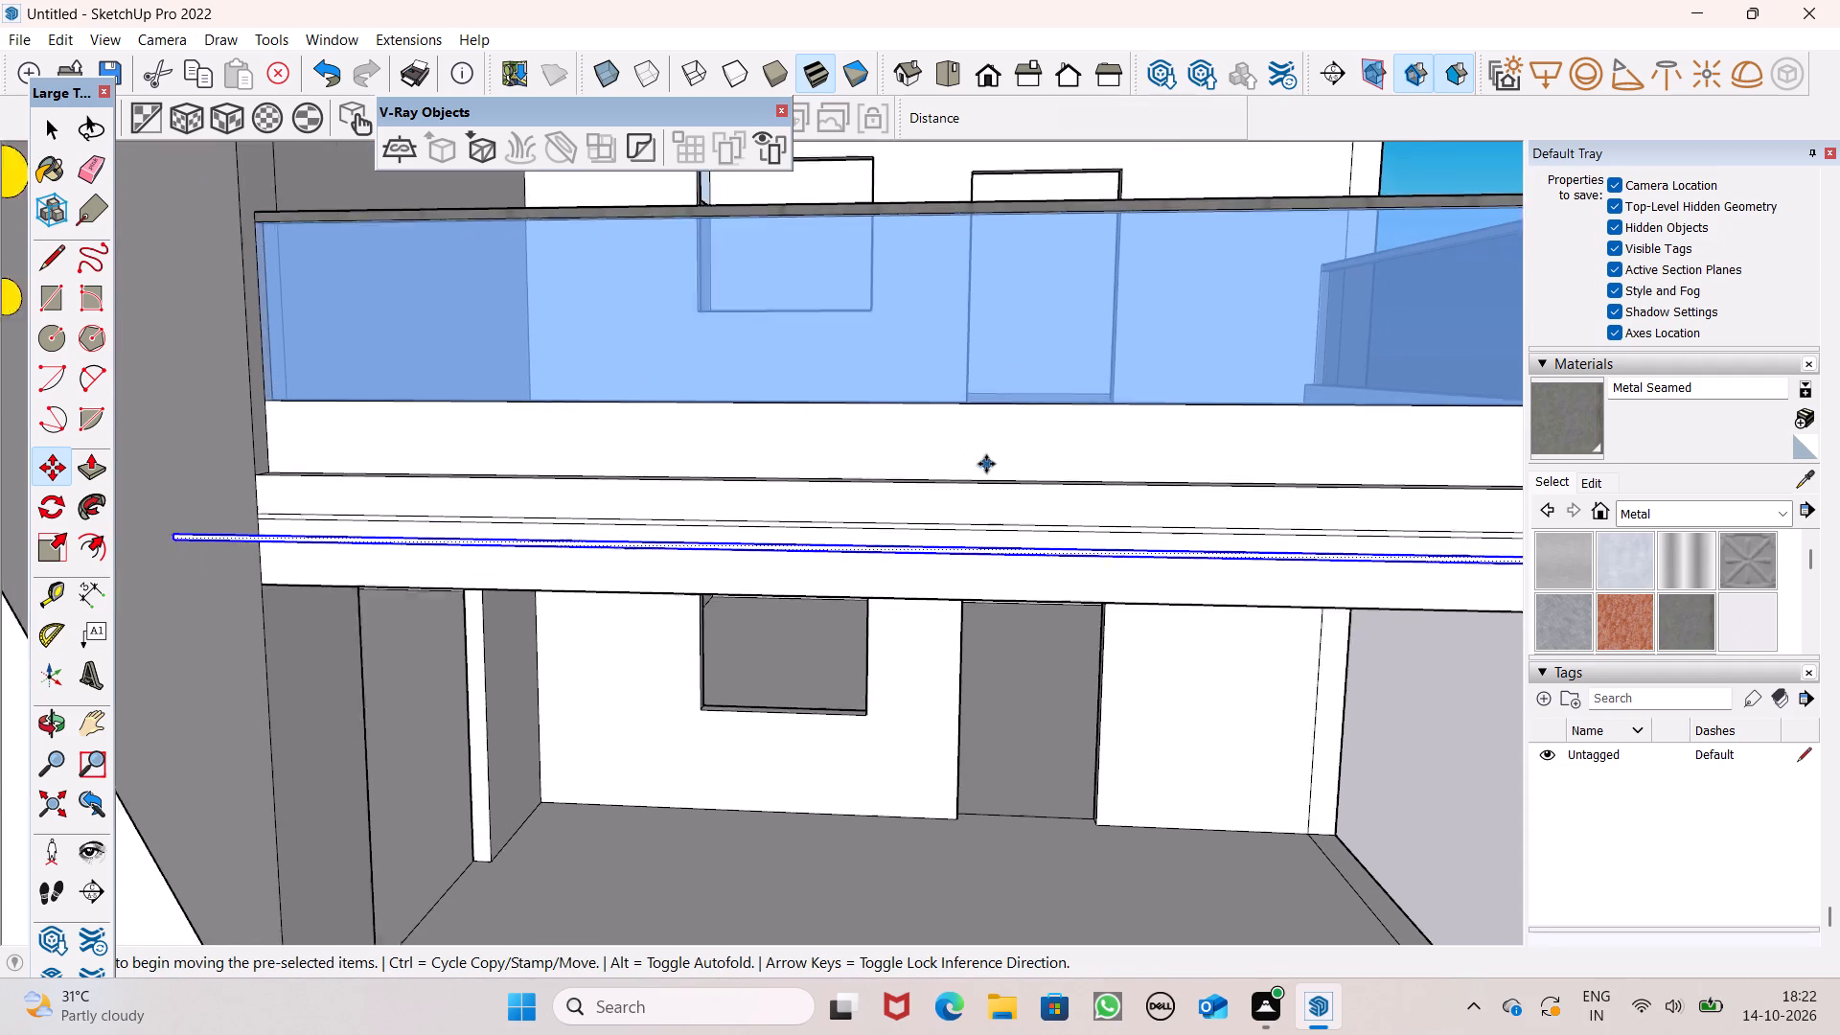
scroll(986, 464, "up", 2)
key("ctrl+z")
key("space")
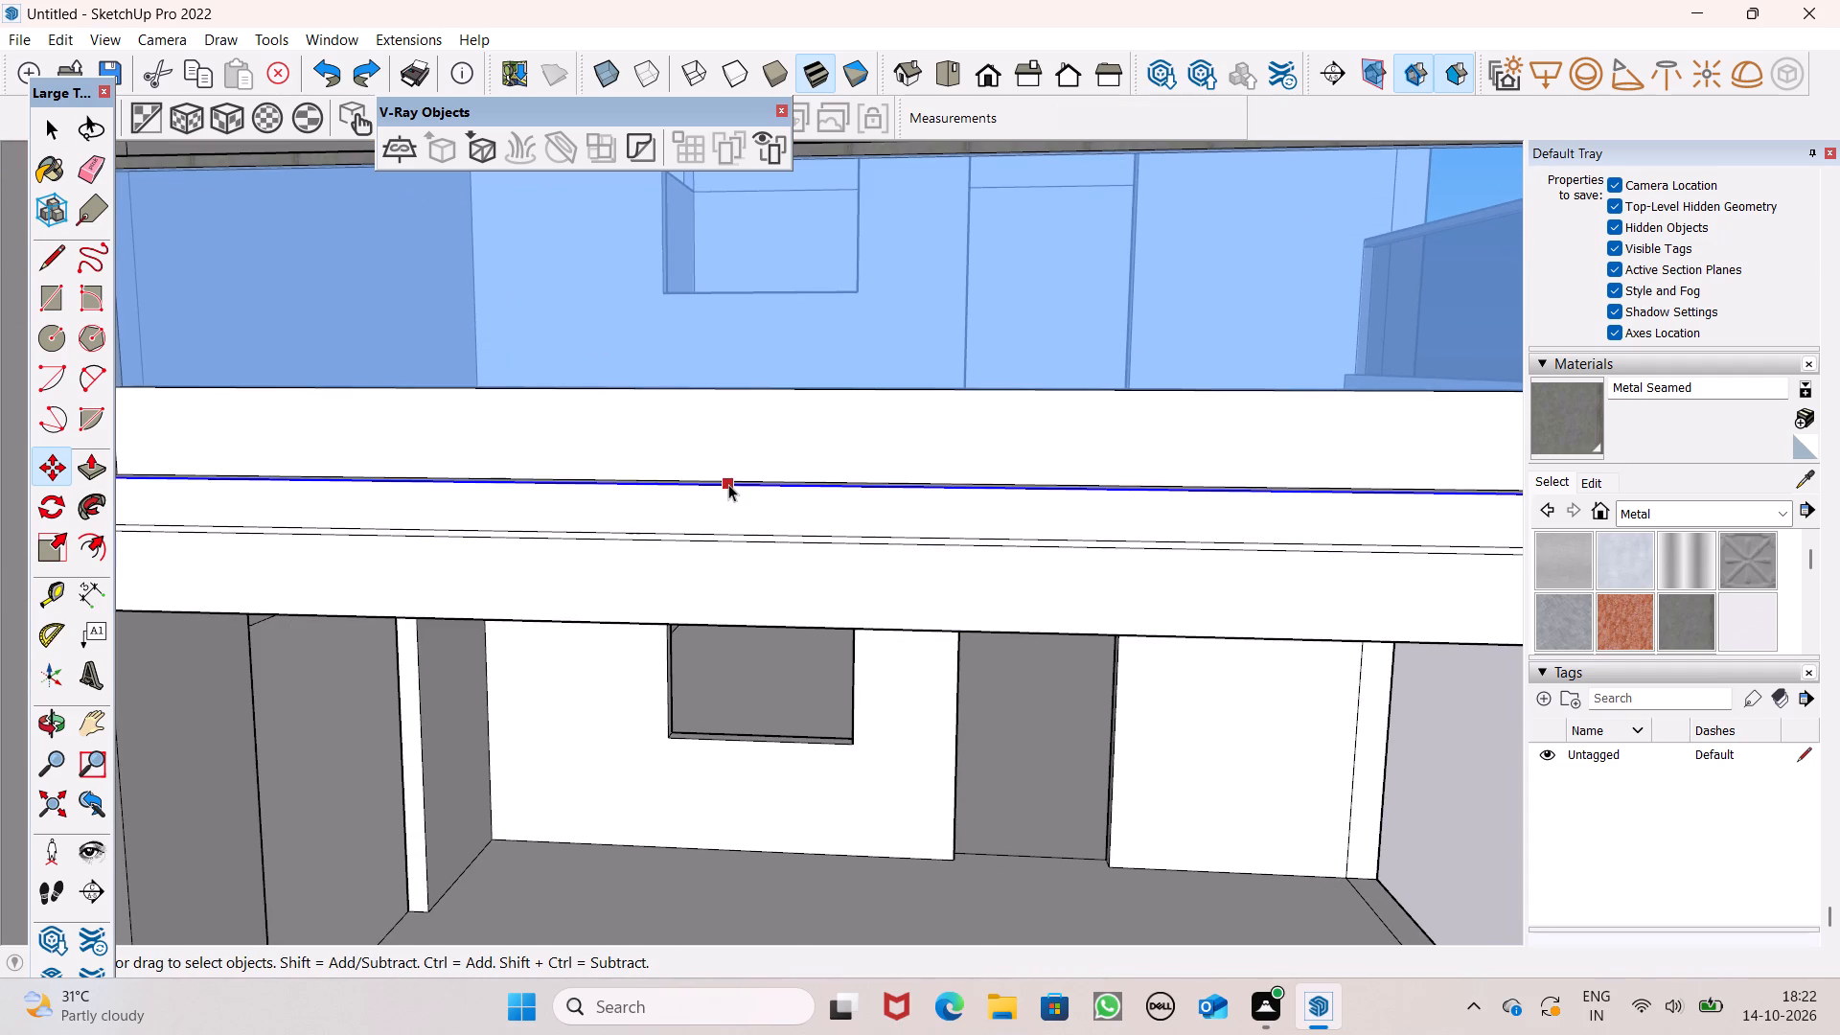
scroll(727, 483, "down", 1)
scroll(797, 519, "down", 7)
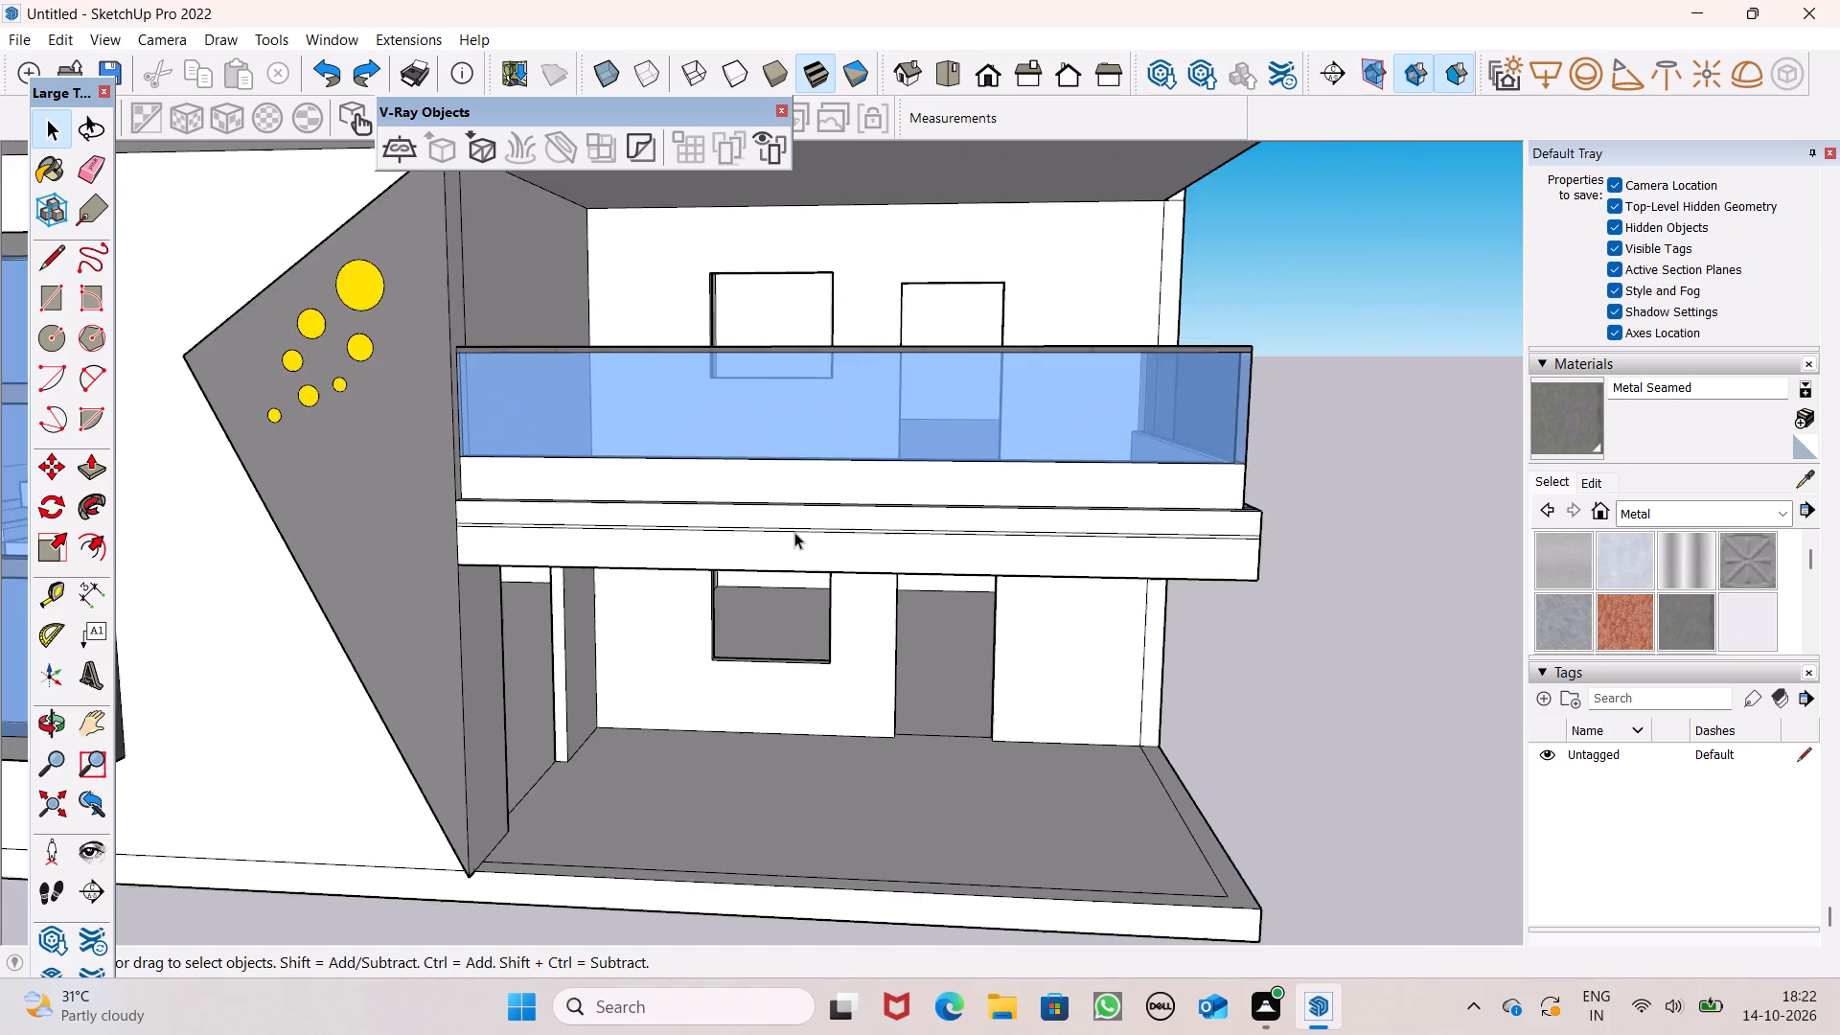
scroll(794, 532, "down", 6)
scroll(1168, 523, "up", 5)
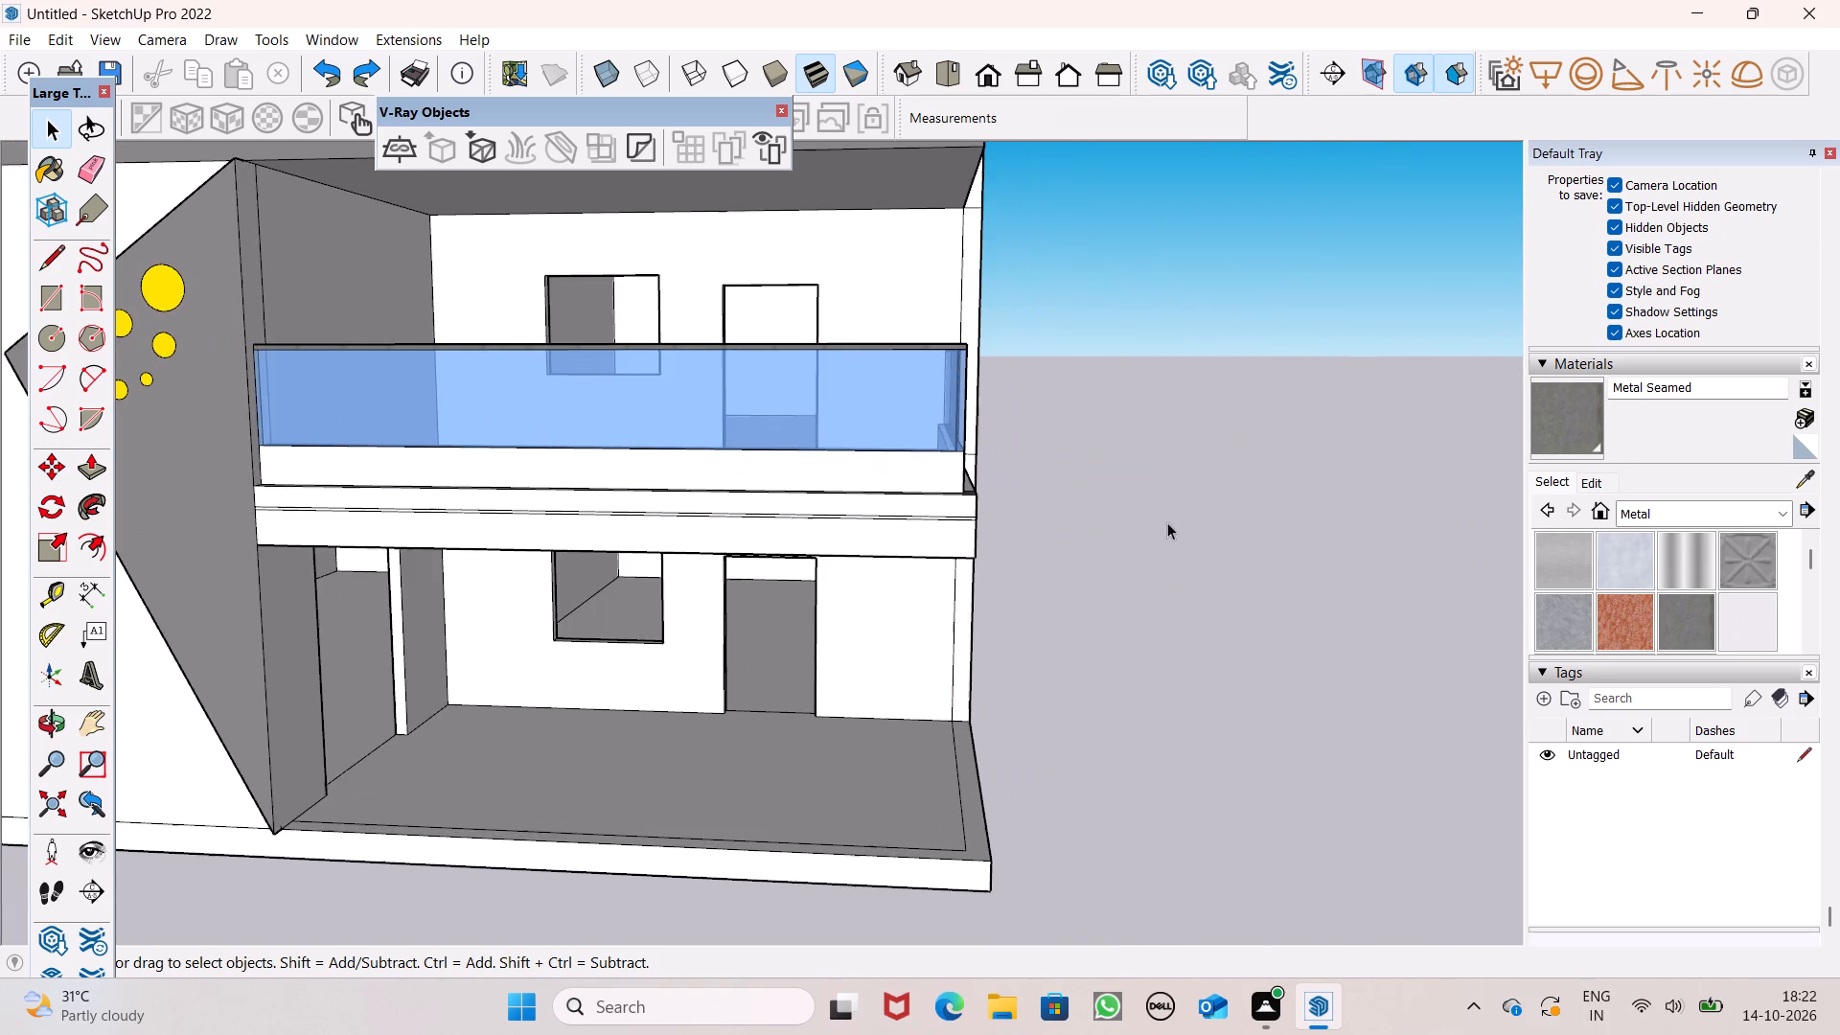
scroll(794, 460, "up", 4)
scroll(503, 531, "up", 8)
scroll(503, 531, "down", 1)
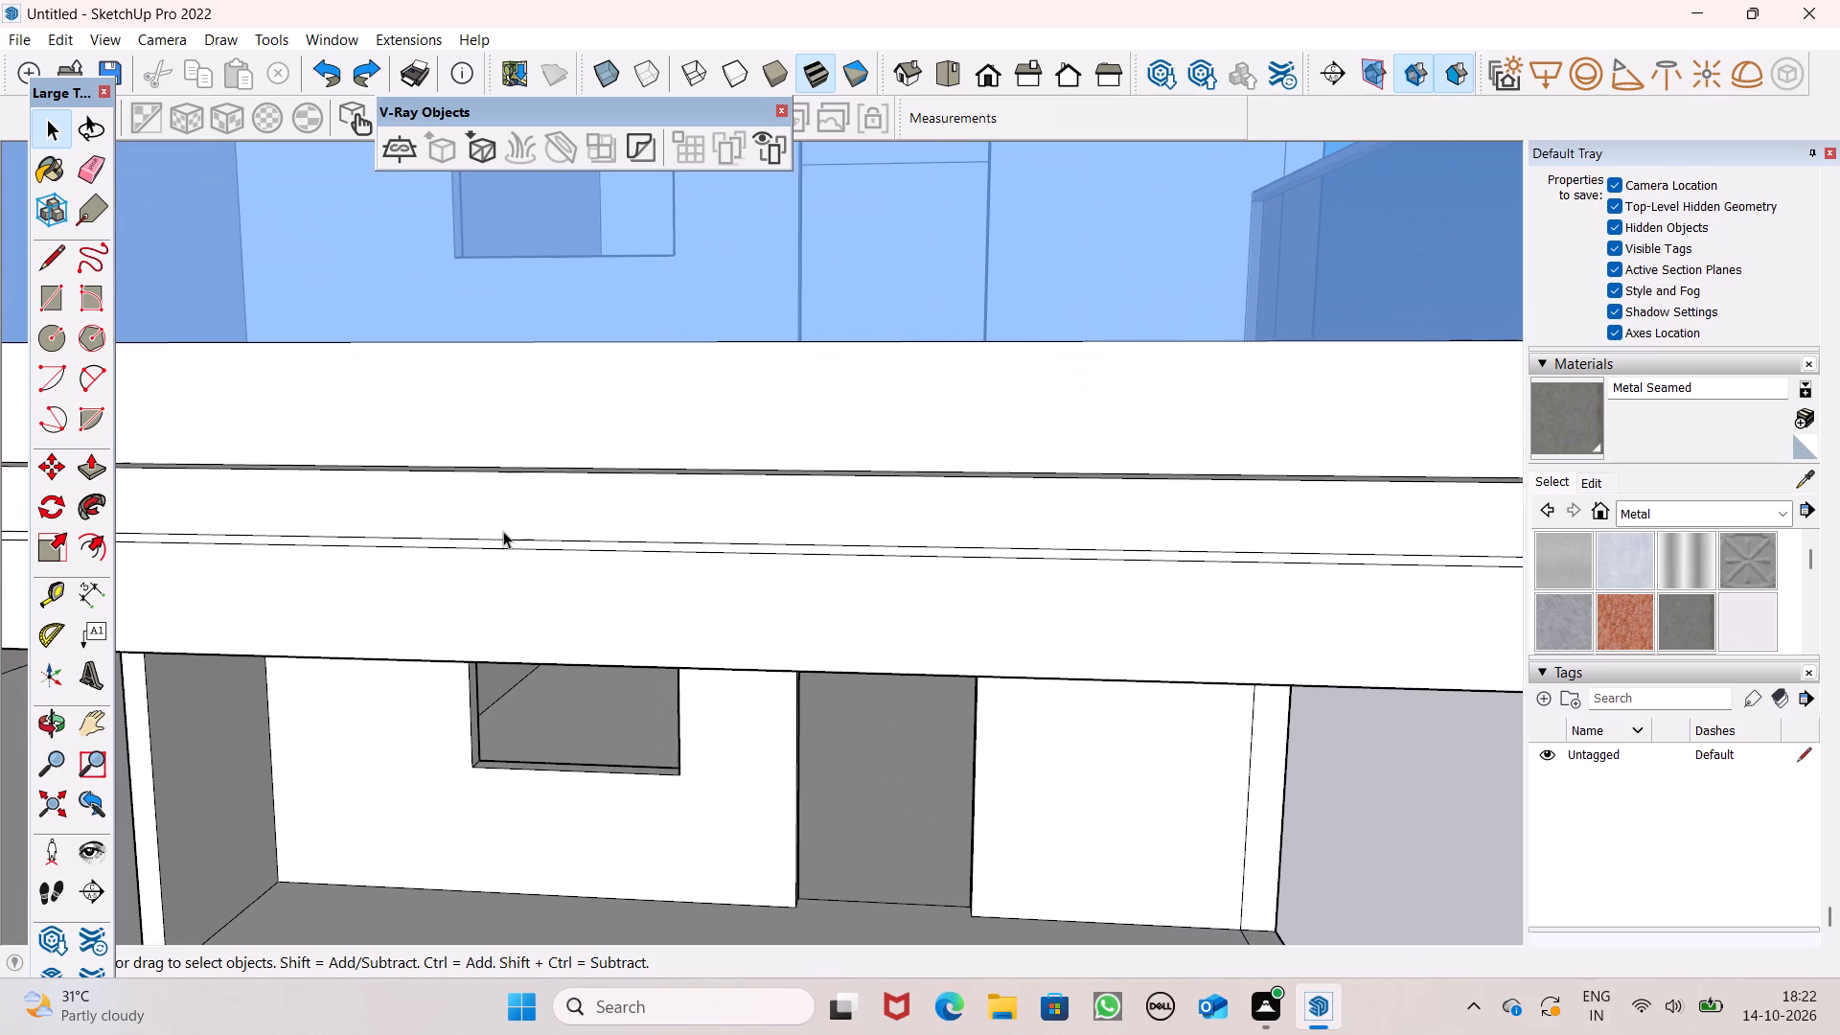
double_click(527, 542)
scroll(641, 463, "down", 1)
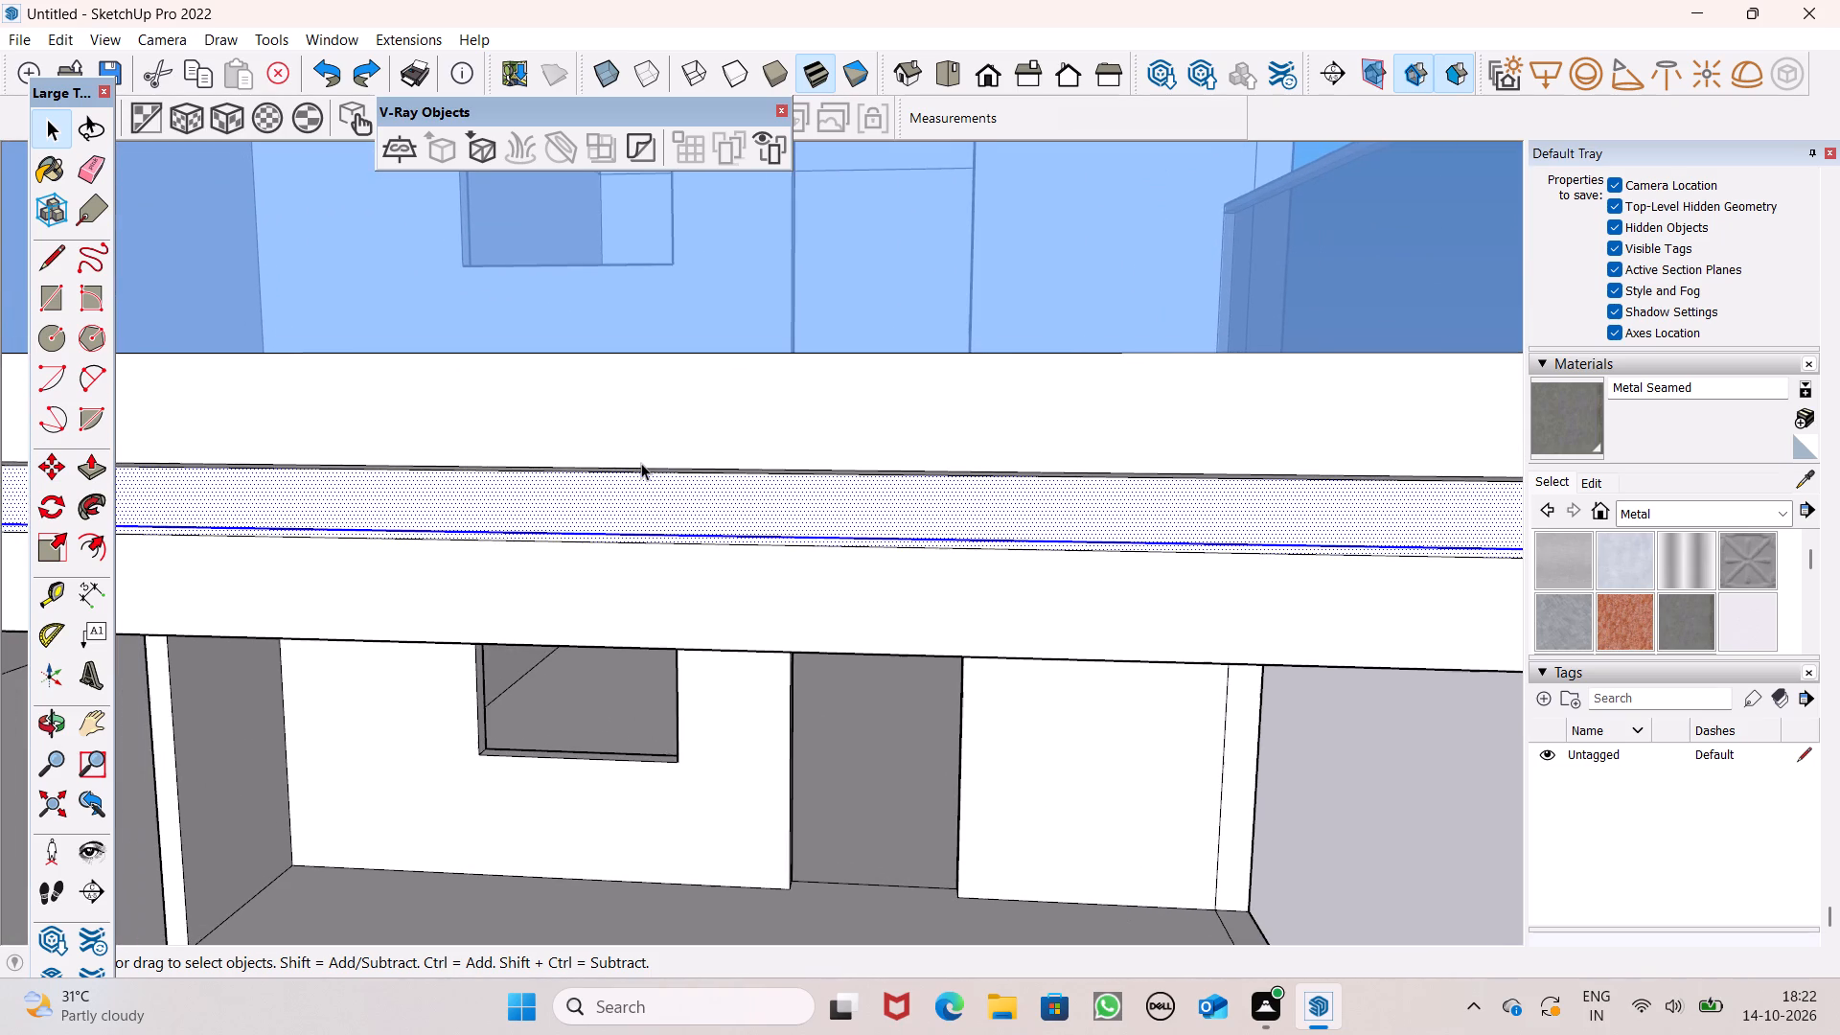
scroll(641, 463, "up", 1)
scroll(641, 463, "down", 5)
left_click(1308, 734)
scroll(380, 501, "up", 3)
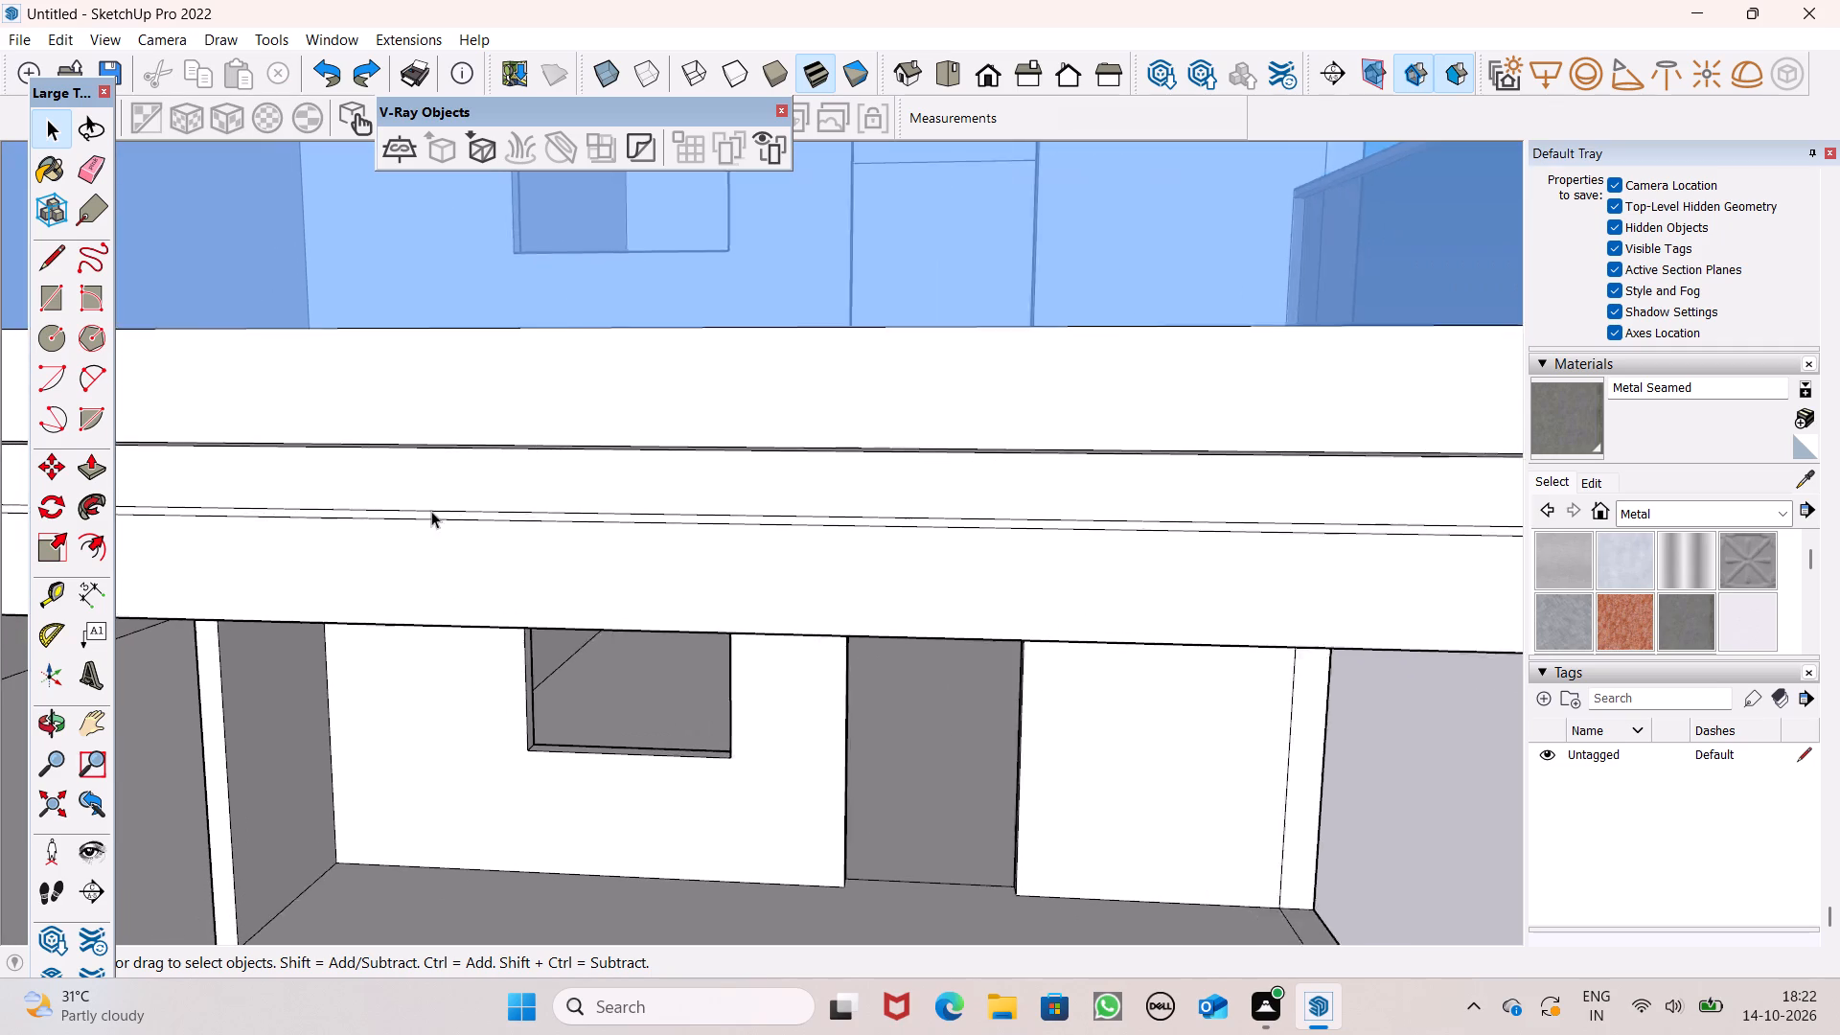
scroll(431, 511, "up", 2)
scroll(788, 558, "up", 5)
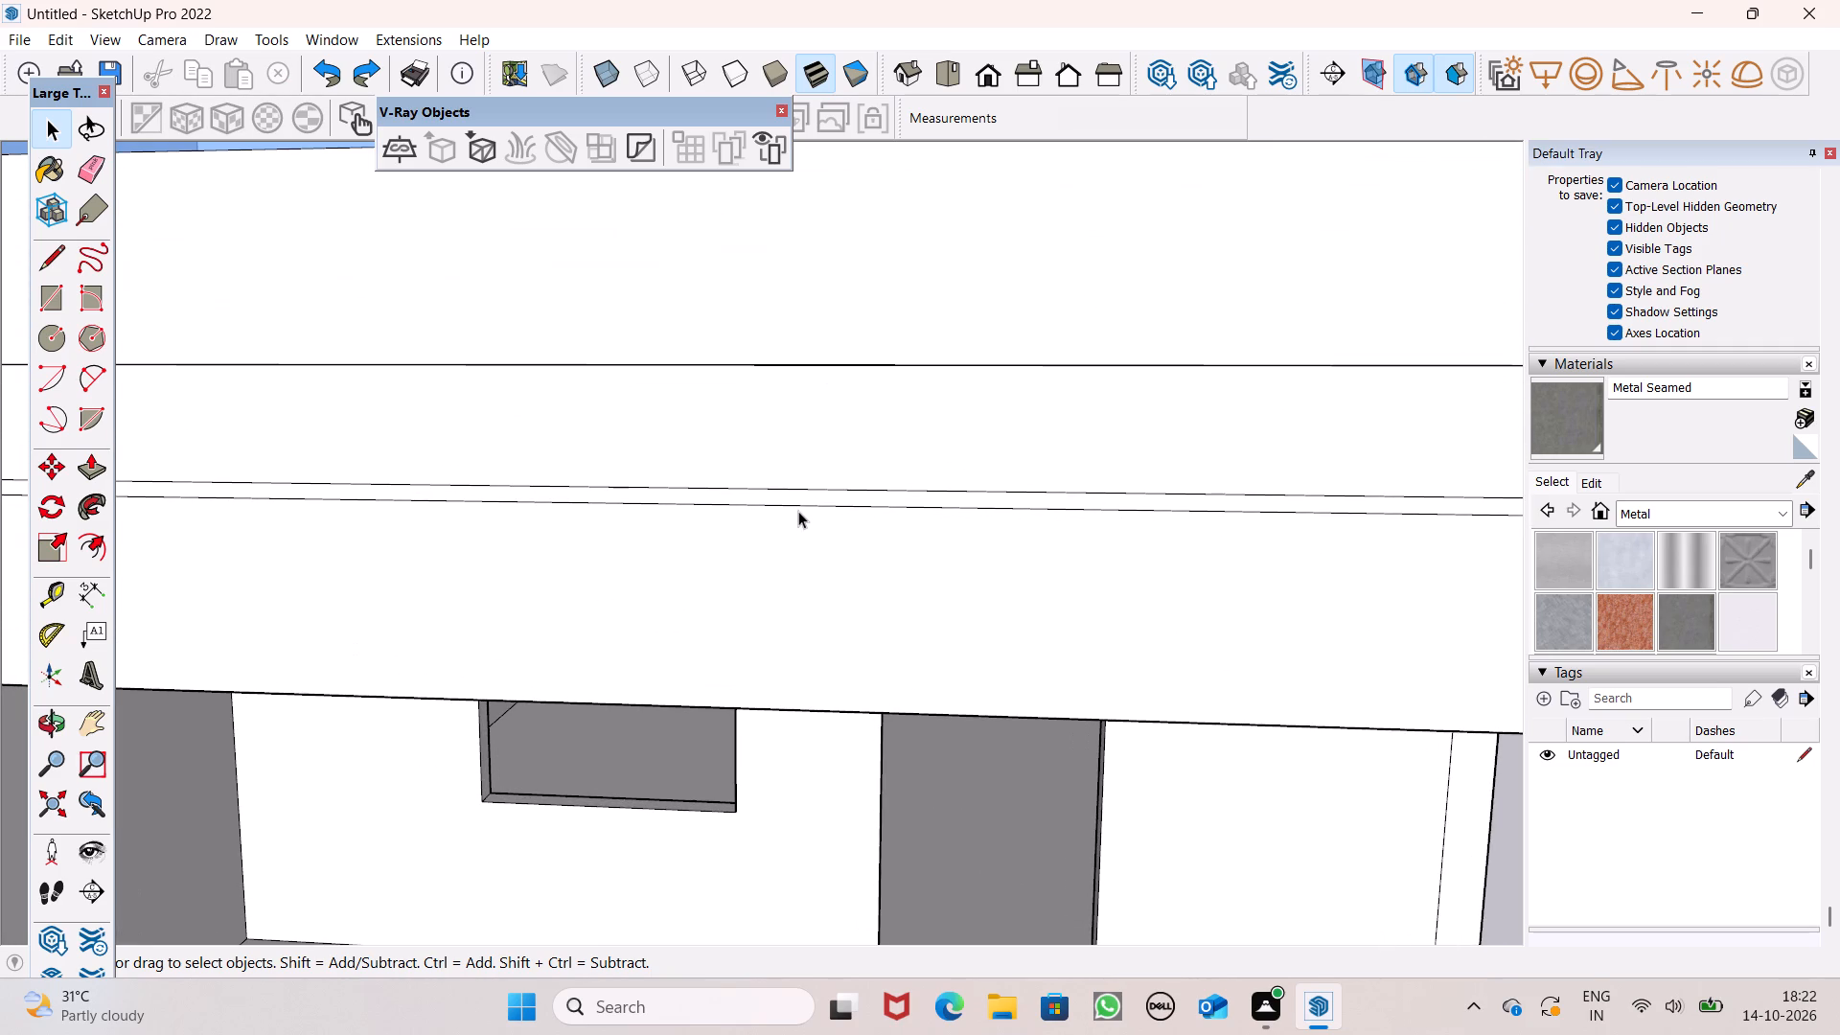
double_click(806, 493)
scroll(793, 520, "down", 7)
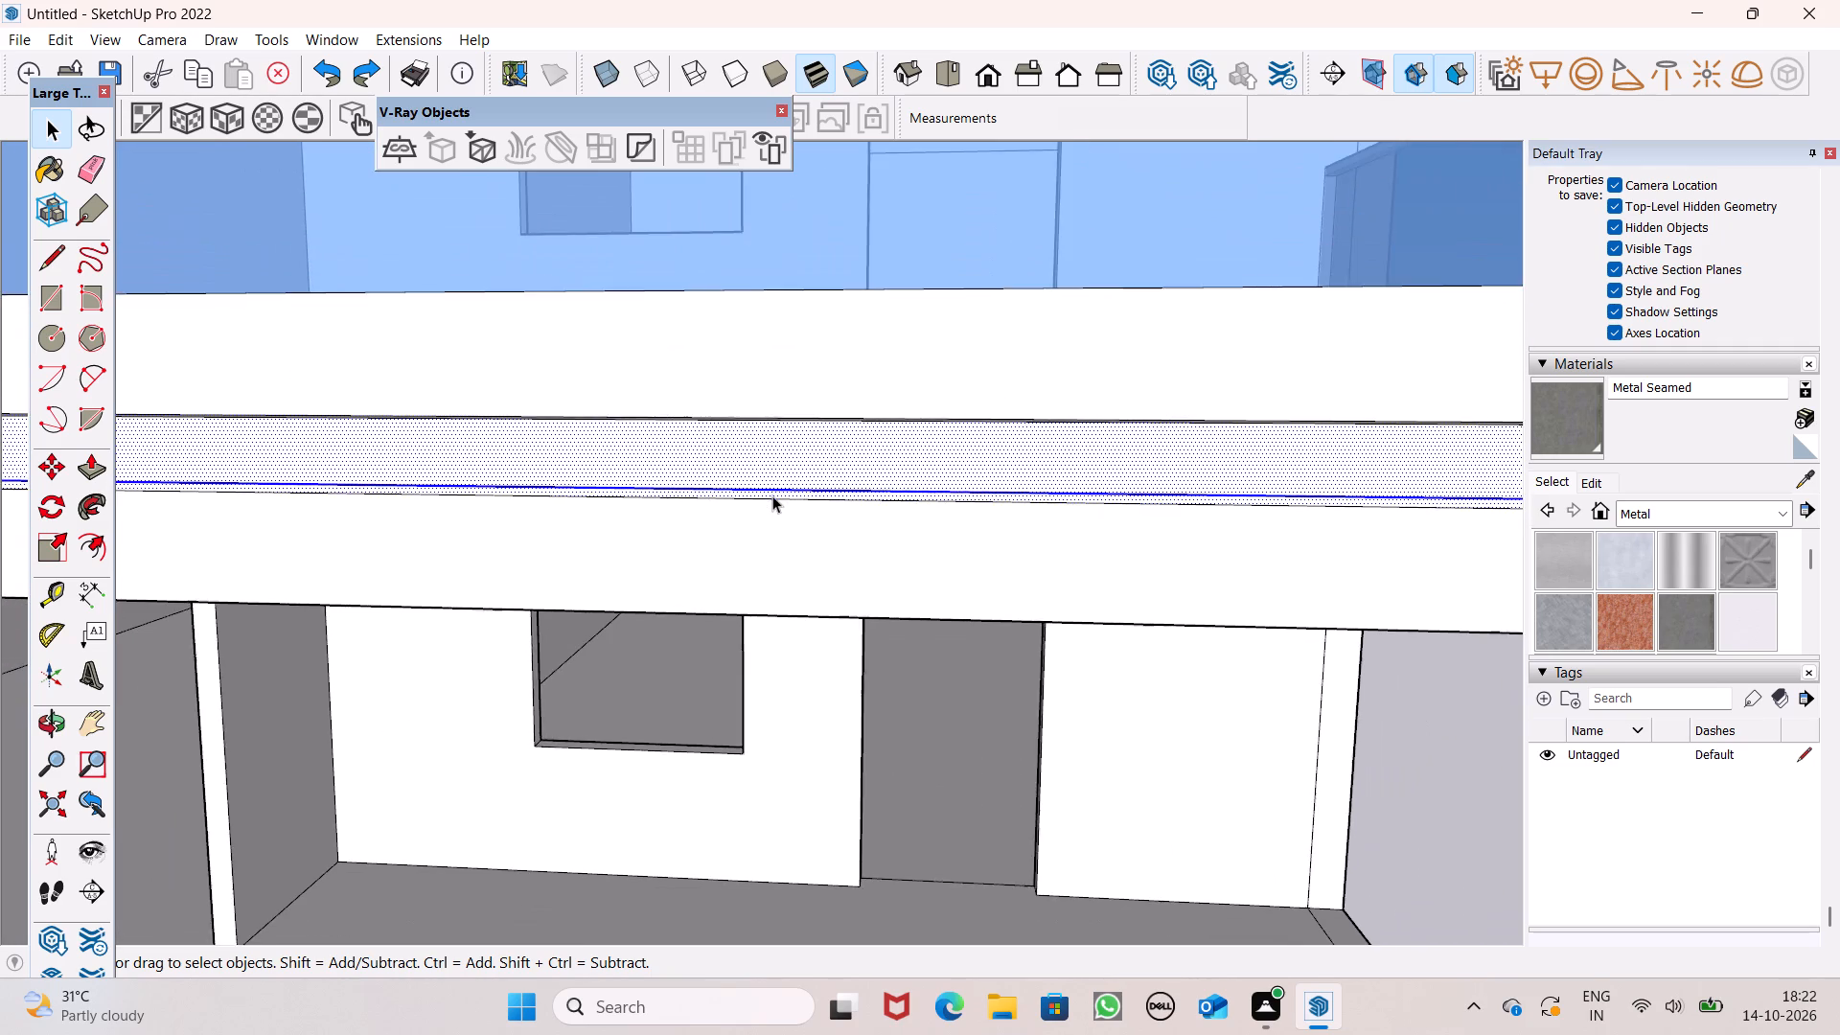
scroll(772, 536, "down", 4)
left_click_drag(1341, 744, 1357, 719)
Select the thin strip with its edges on the balcony slab's front face and copy it about 5 11/16" straight down.
scroll(1380, 536, "up", 2)
scroll(1380, 536, "down", 1)
scroll(1380, 536, "up", 1)
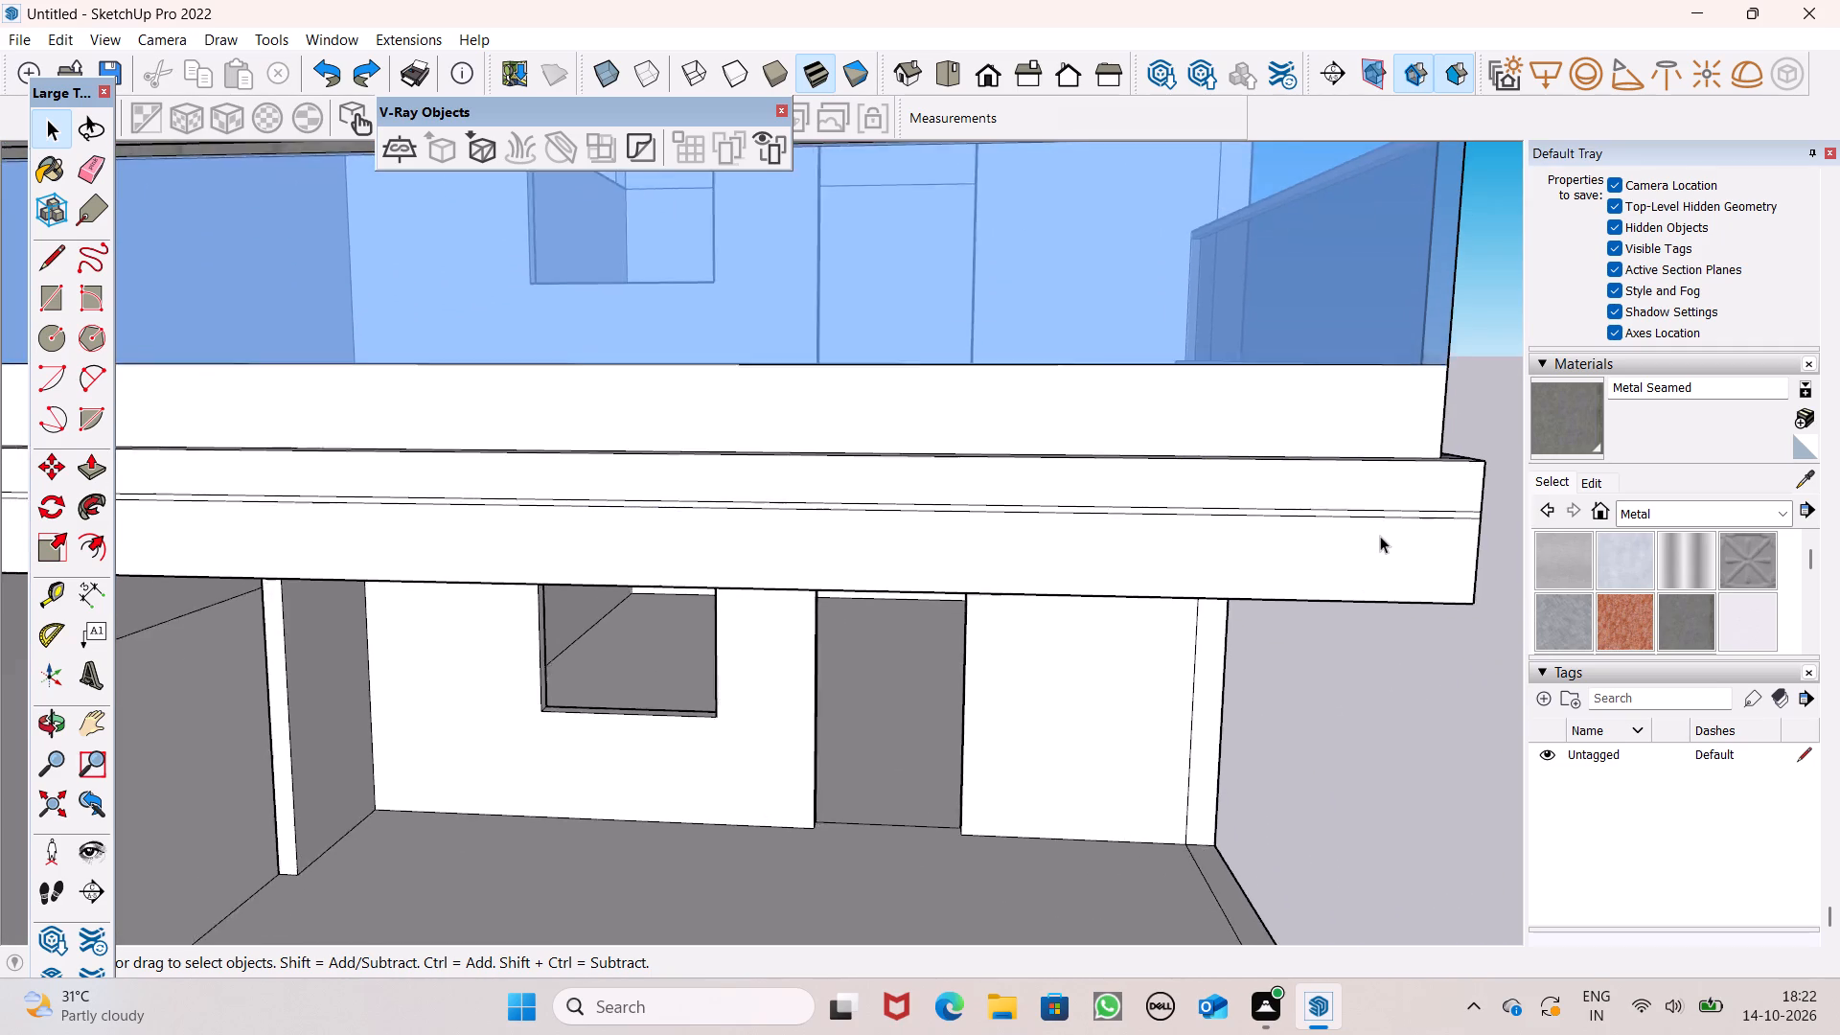
scroll(1380, 536, "up", 9)
double_click(1409, 501)
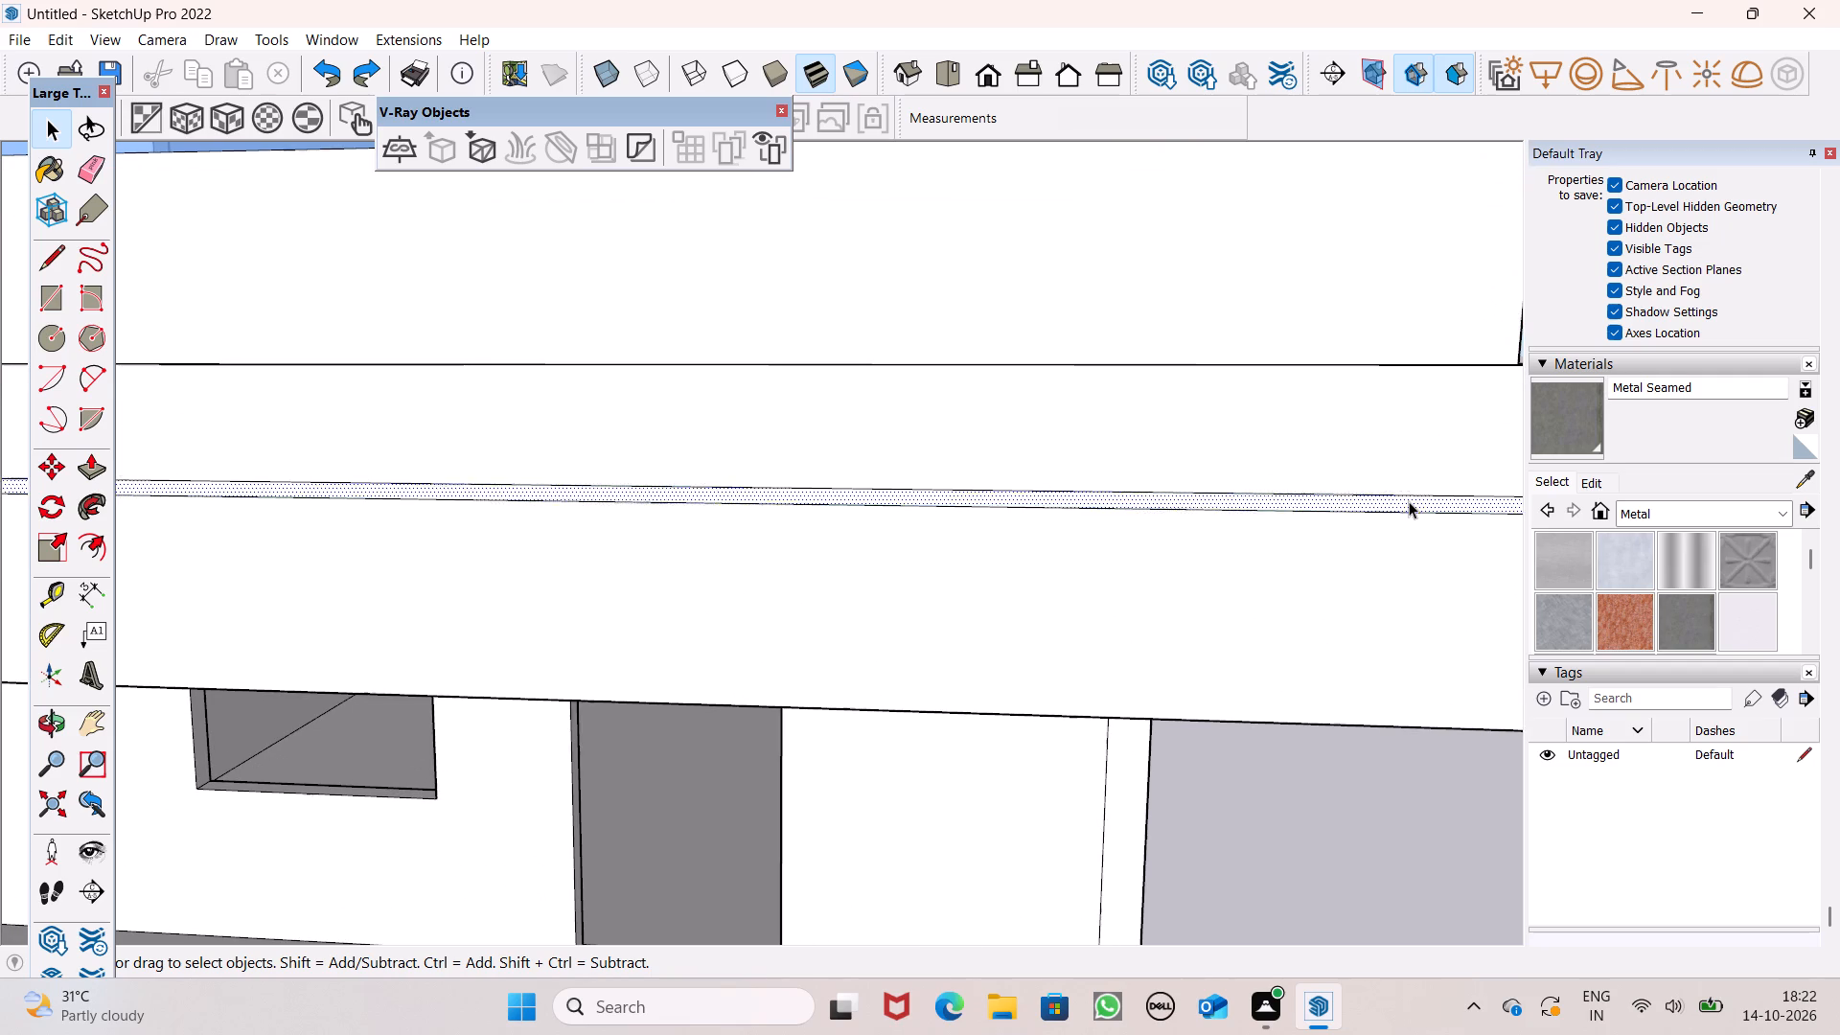
scroll(960, 451, "down", 6)
scroll(888, 497, "down", 3)
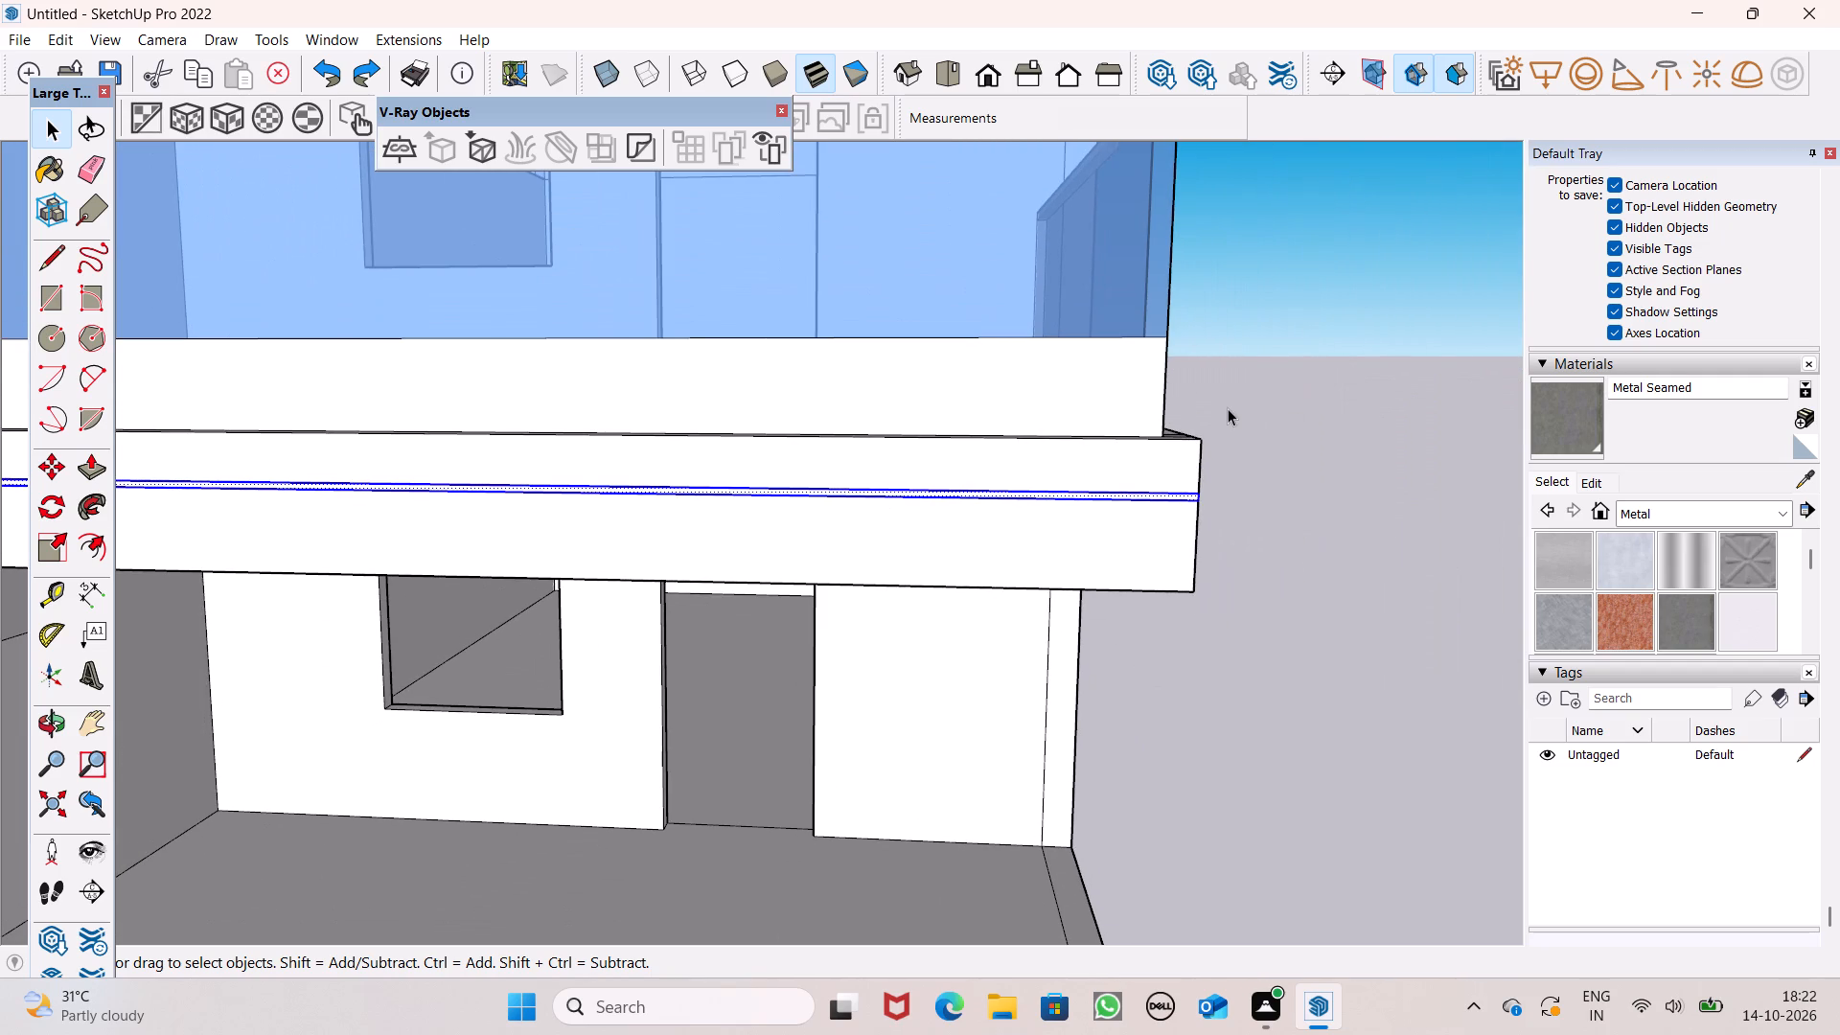
key("m")
key("Return")
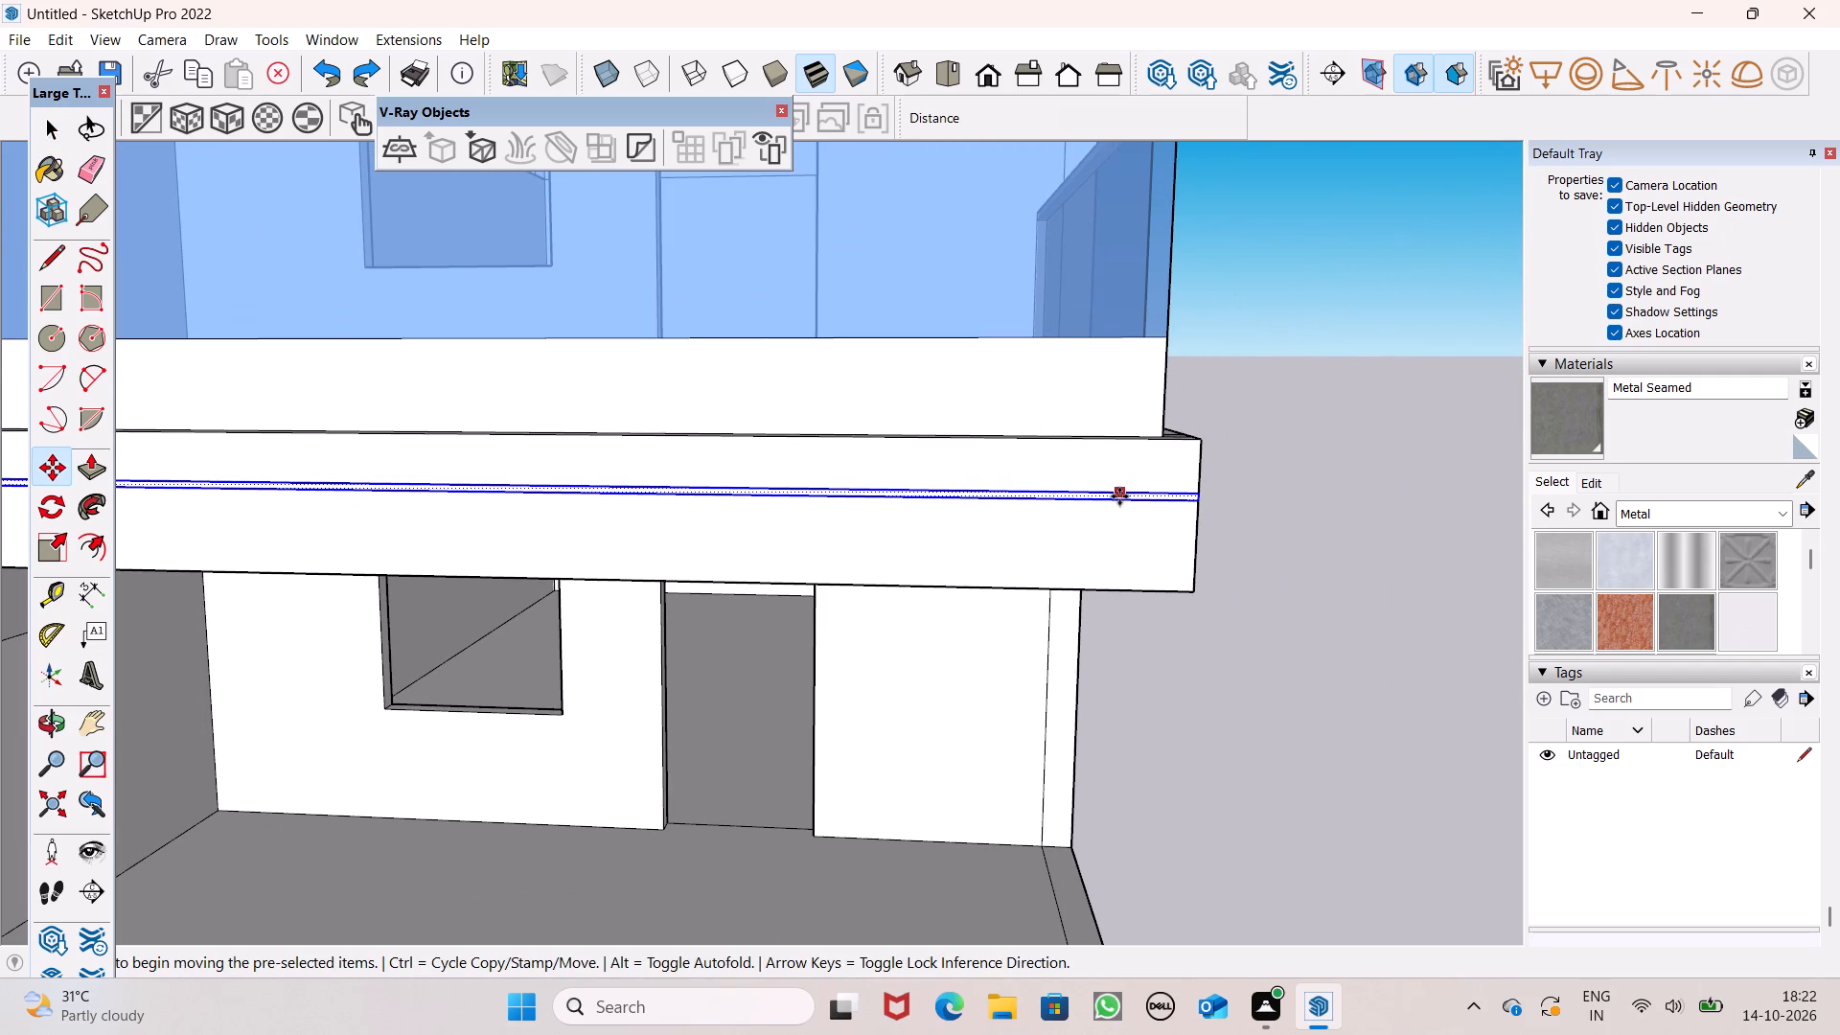
left_click_drag(1119, 495, 1130, 540)
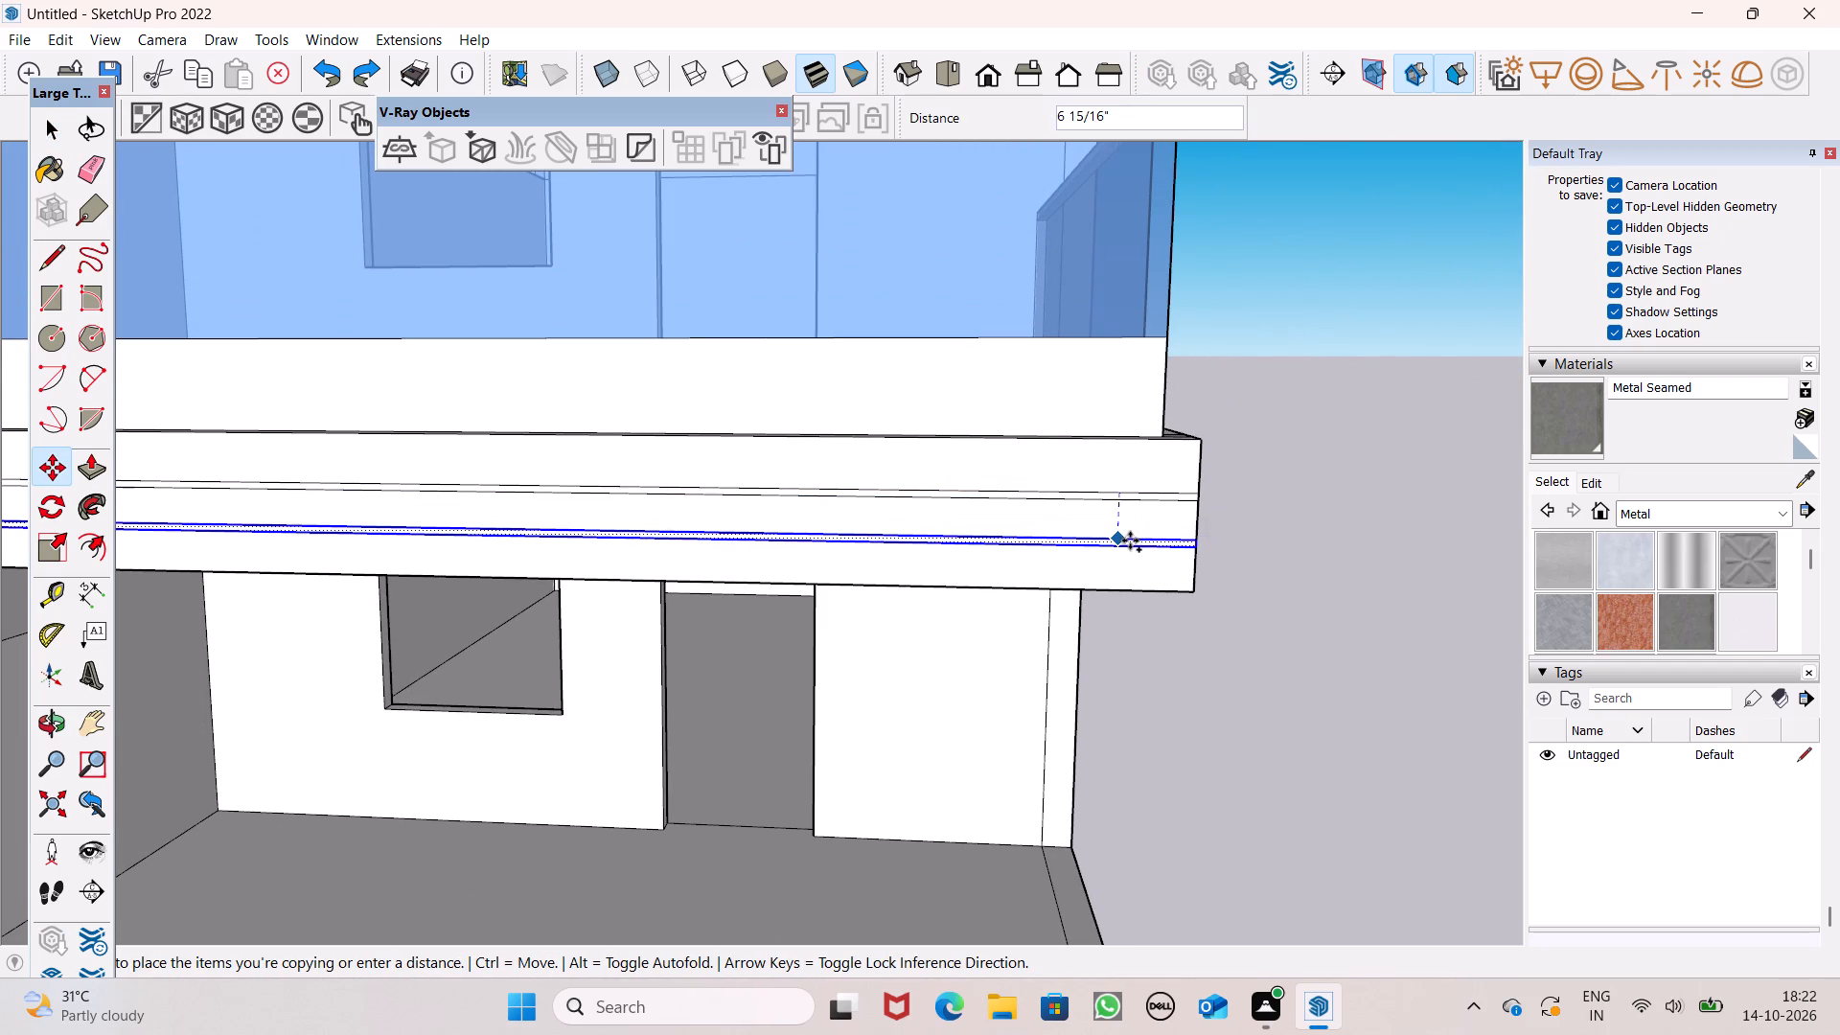
left_click_drag(1130, 540, 1123, 531)
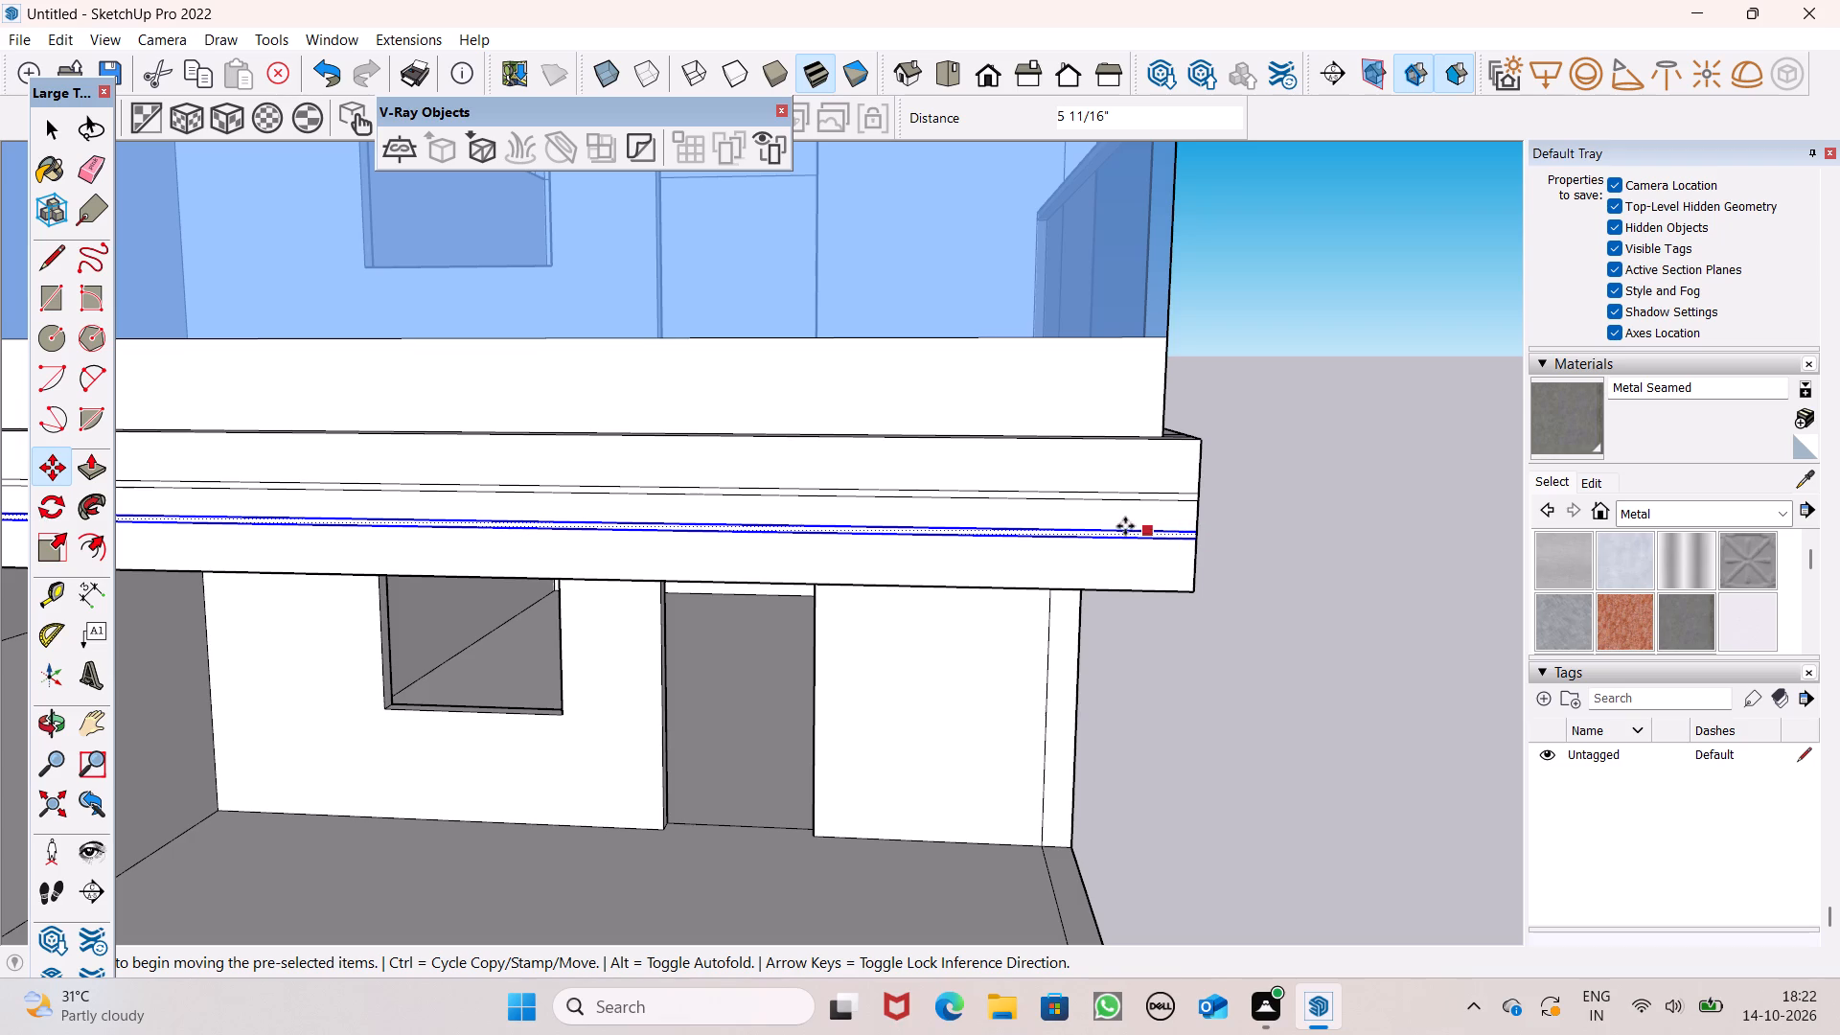
key("space")
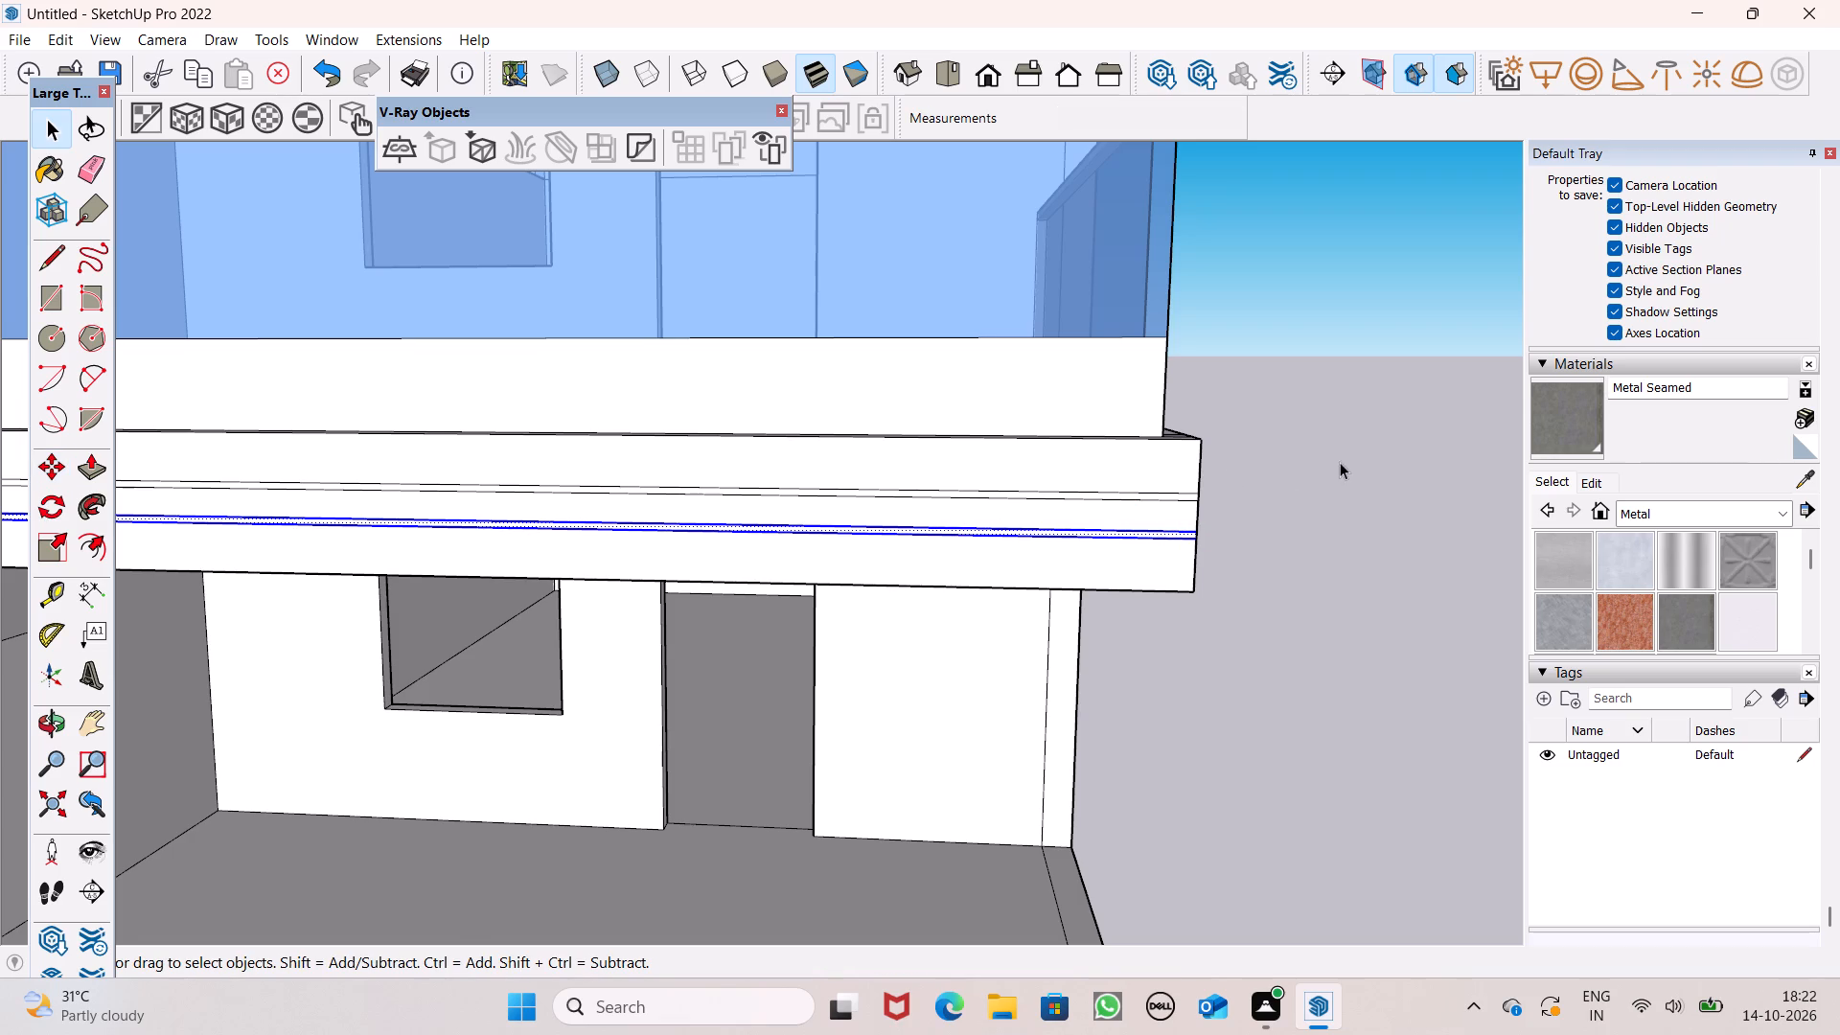
left_click(1340, 462)
Paint both thin strips on the balcony slab's front face with the yellow Color D05 from the Colors collection.
scroll(1314, 333, "down", 5)
scroll(1186, 370, "up", 4)
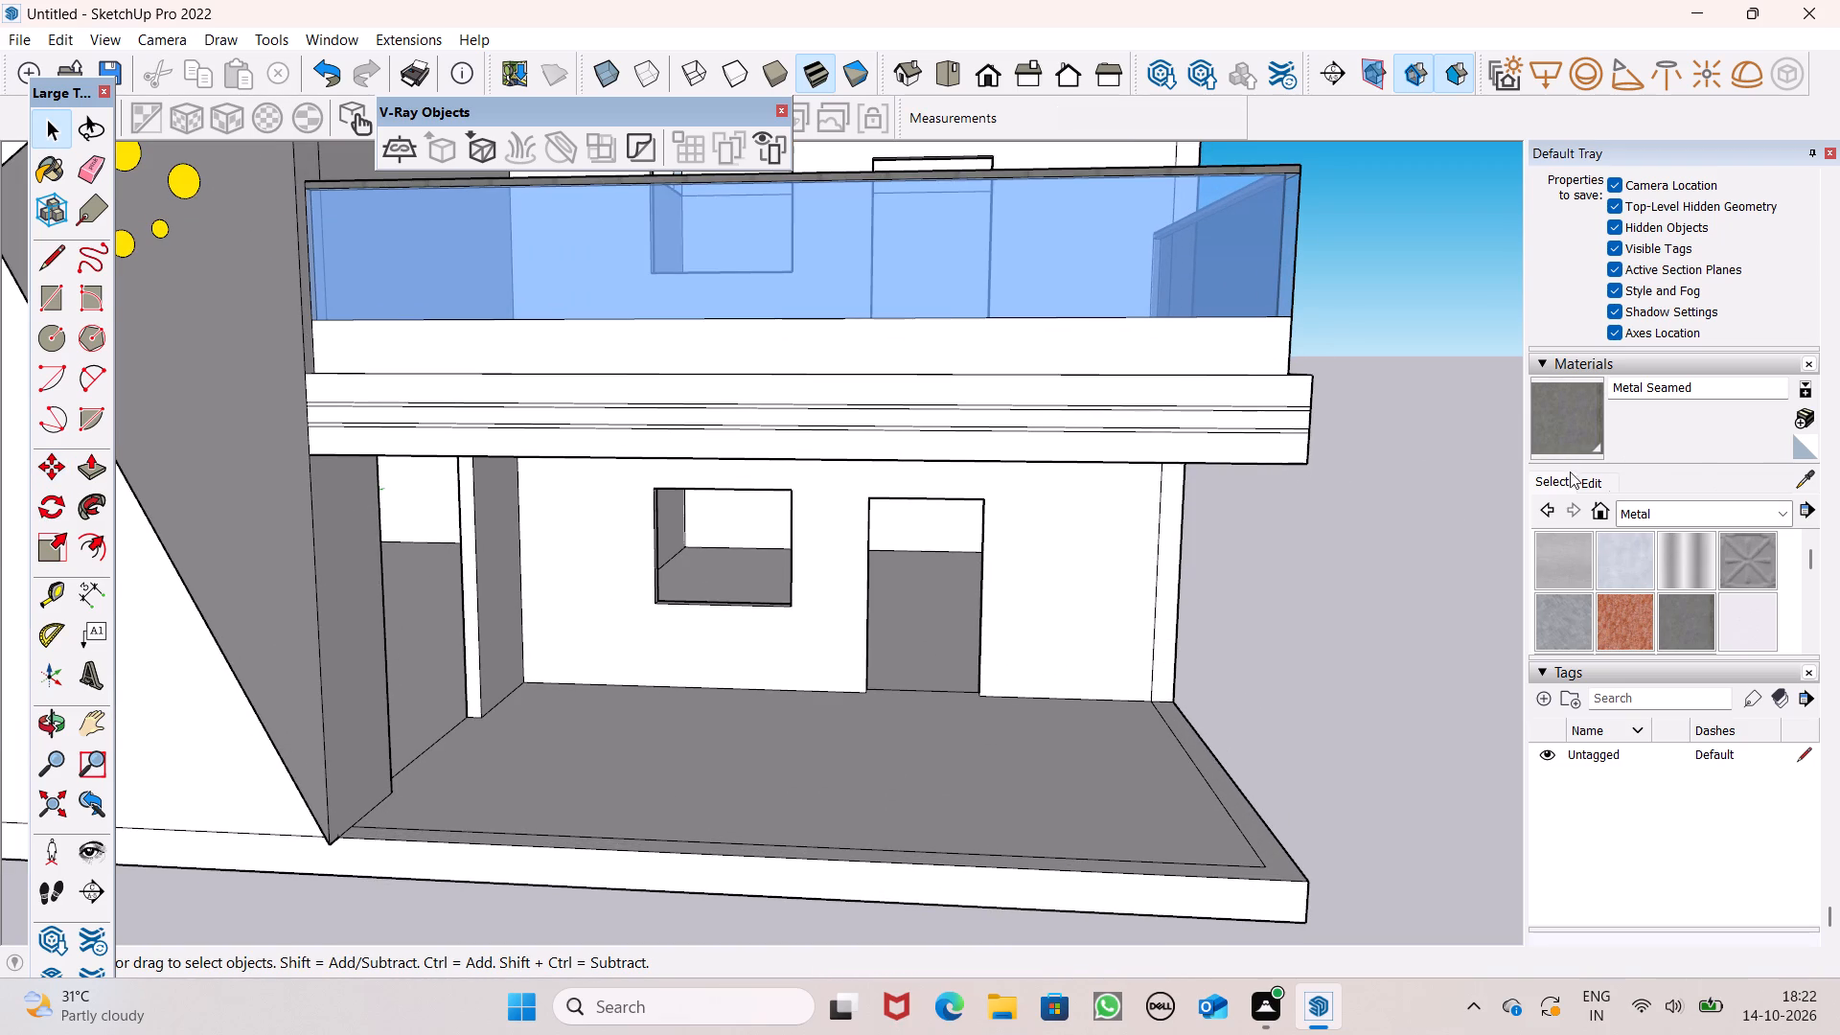
left_click(1741, 514)
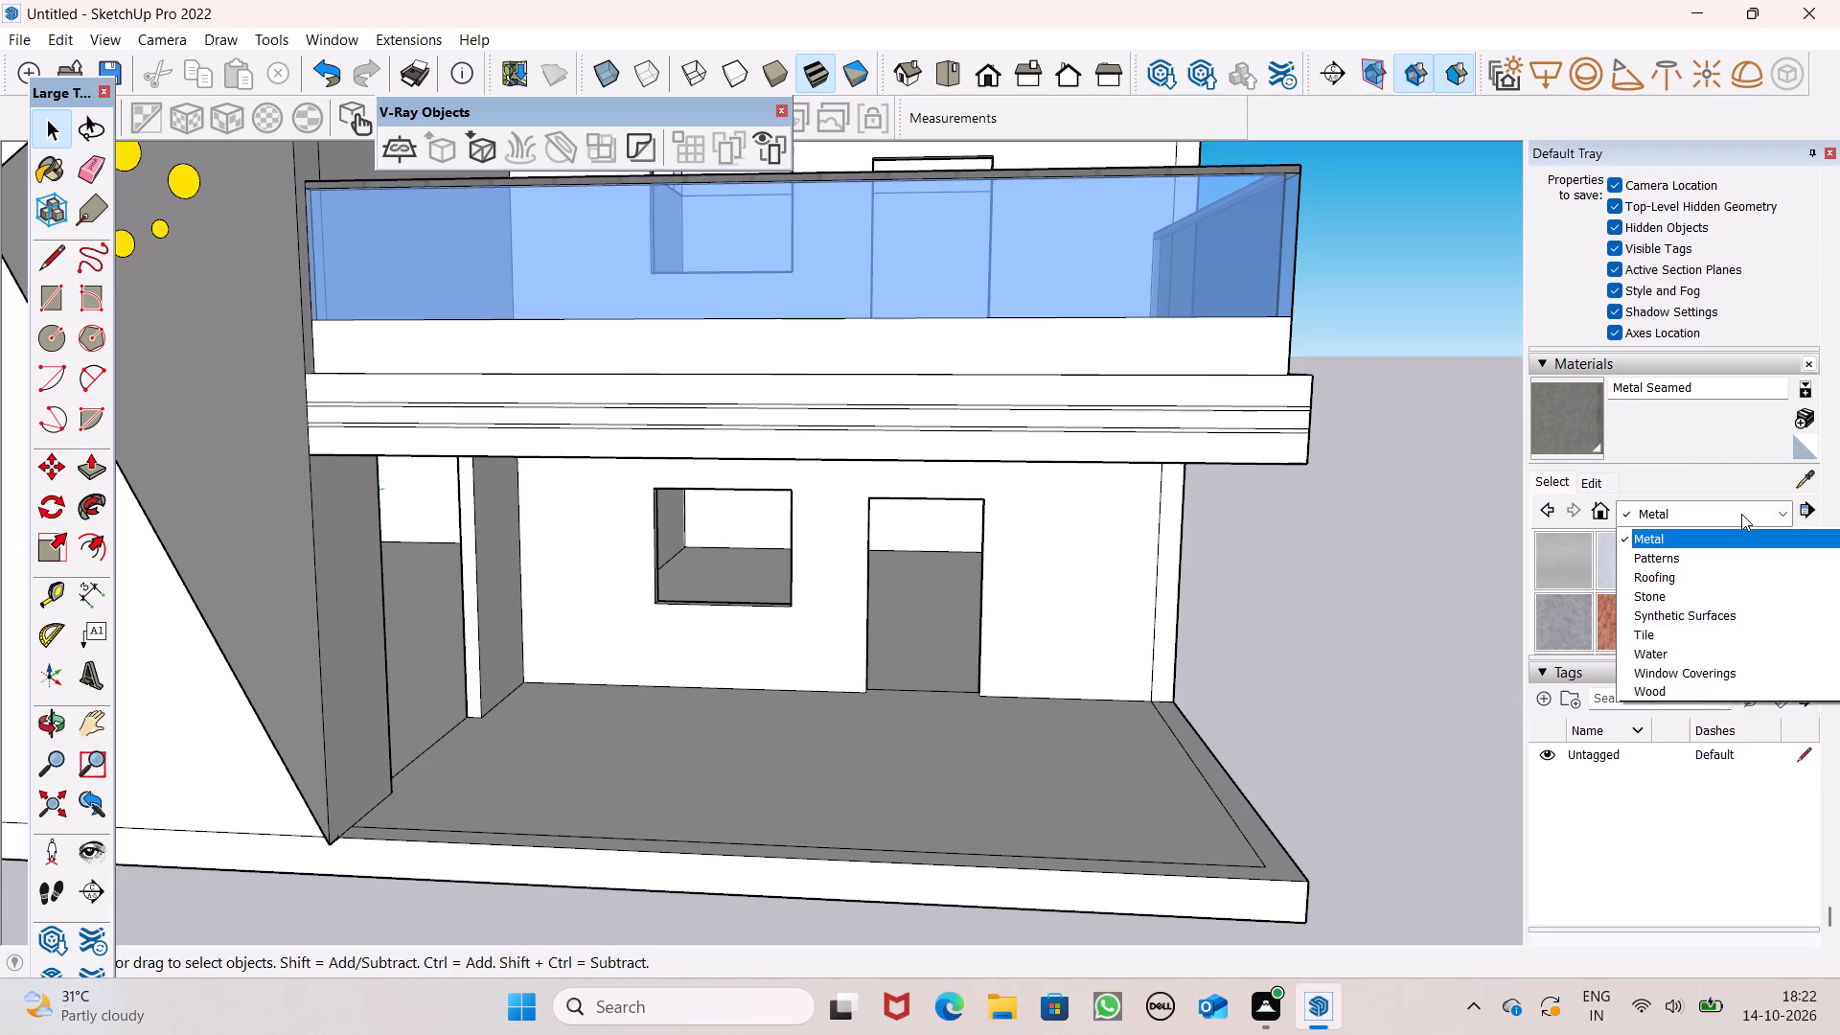
left_click(1724, 593)
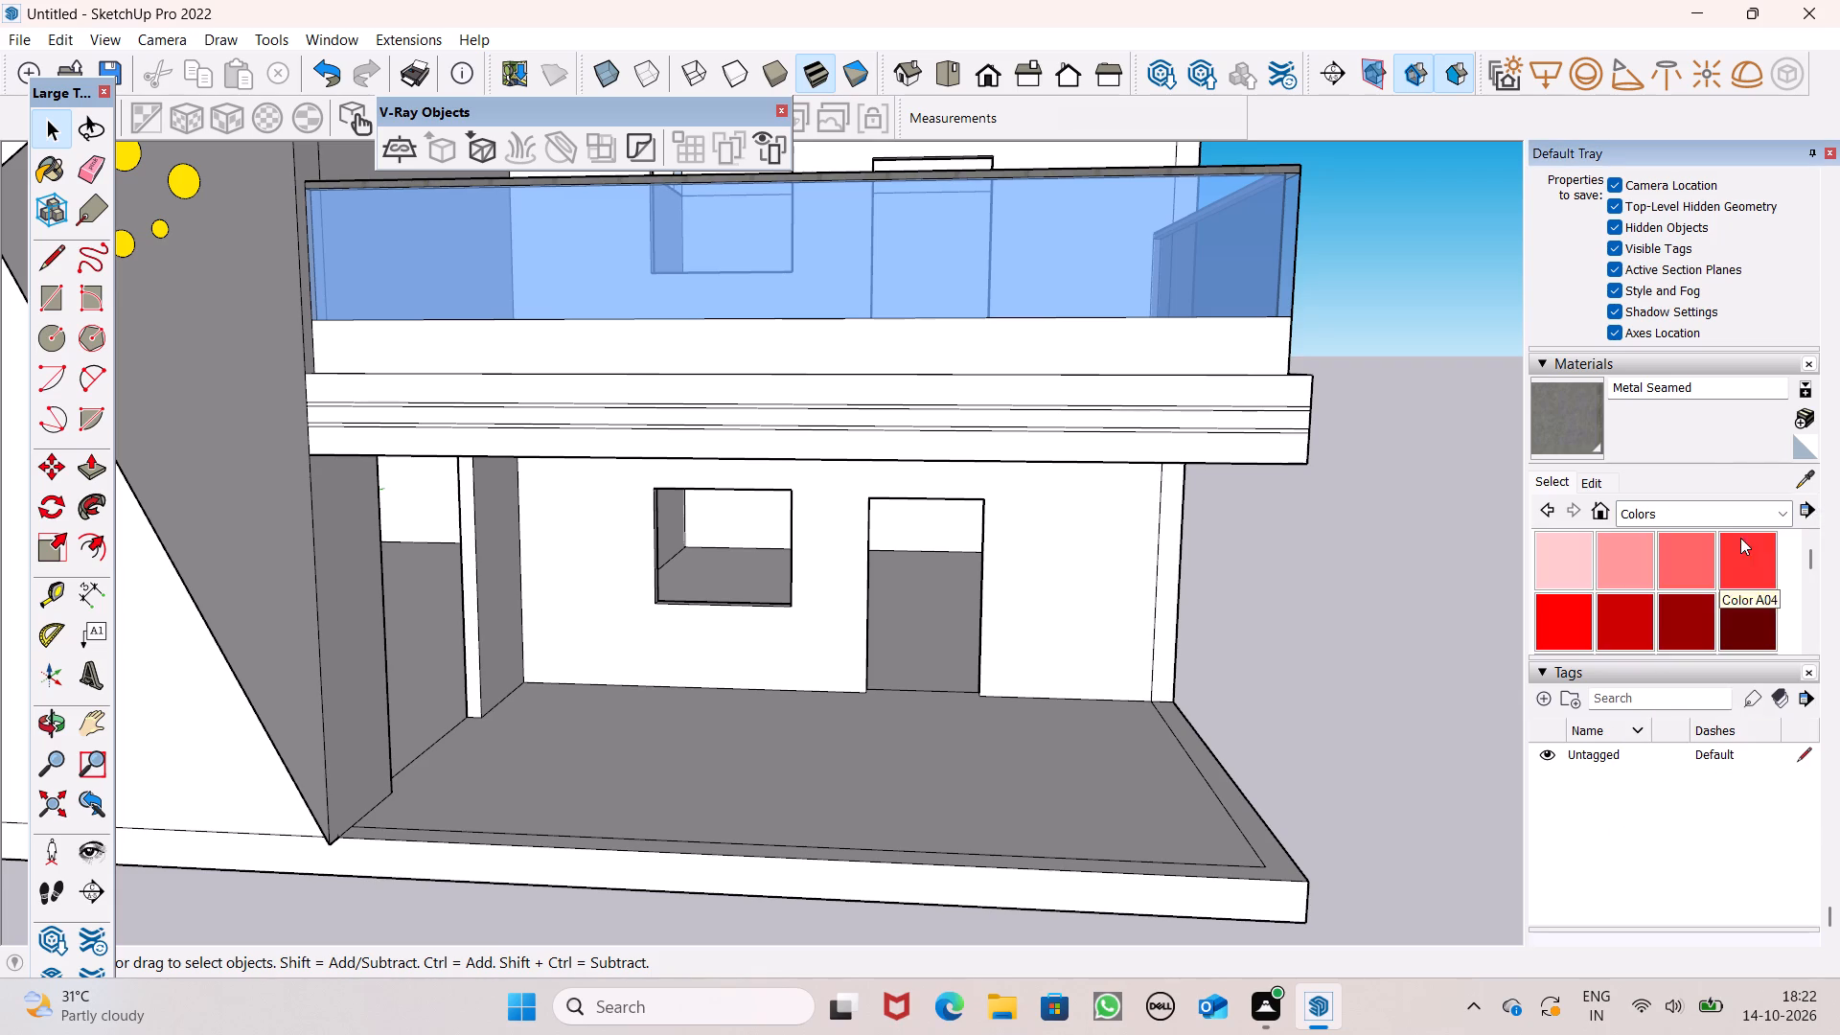
scroll(1685, 594, "down", 4)
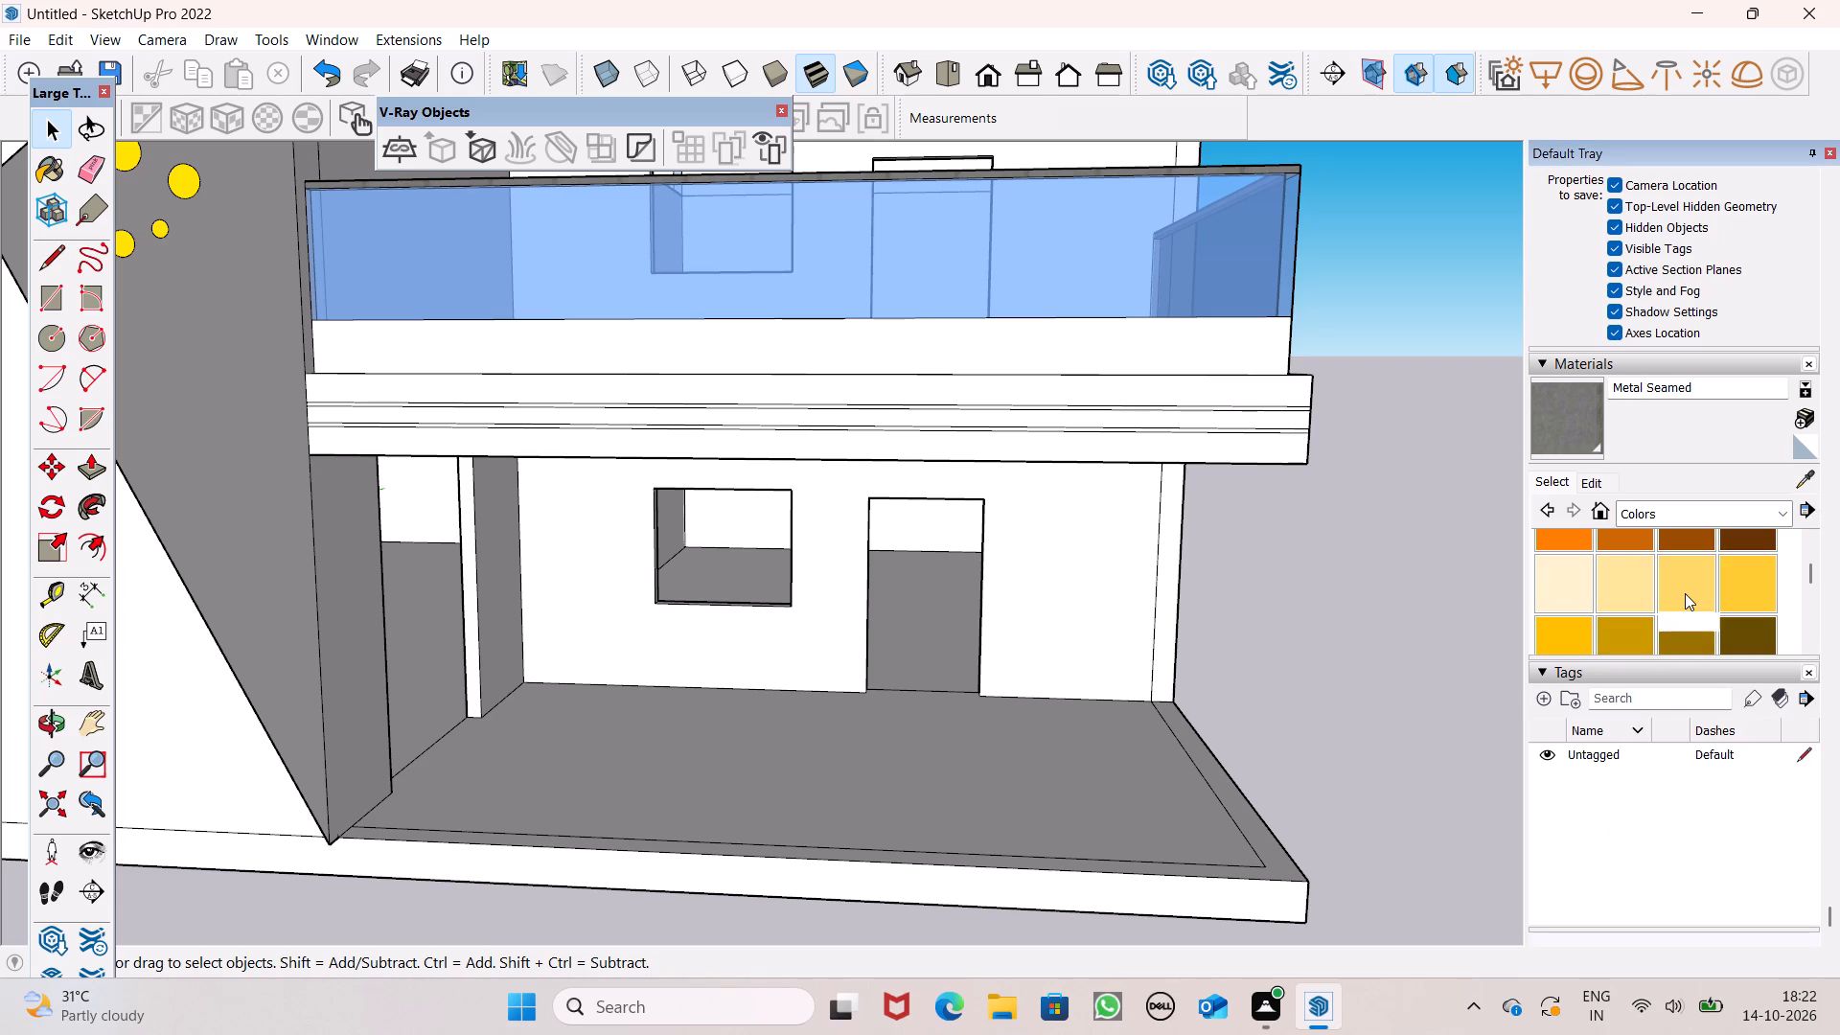
scroll(1687, 596, "down", 2)
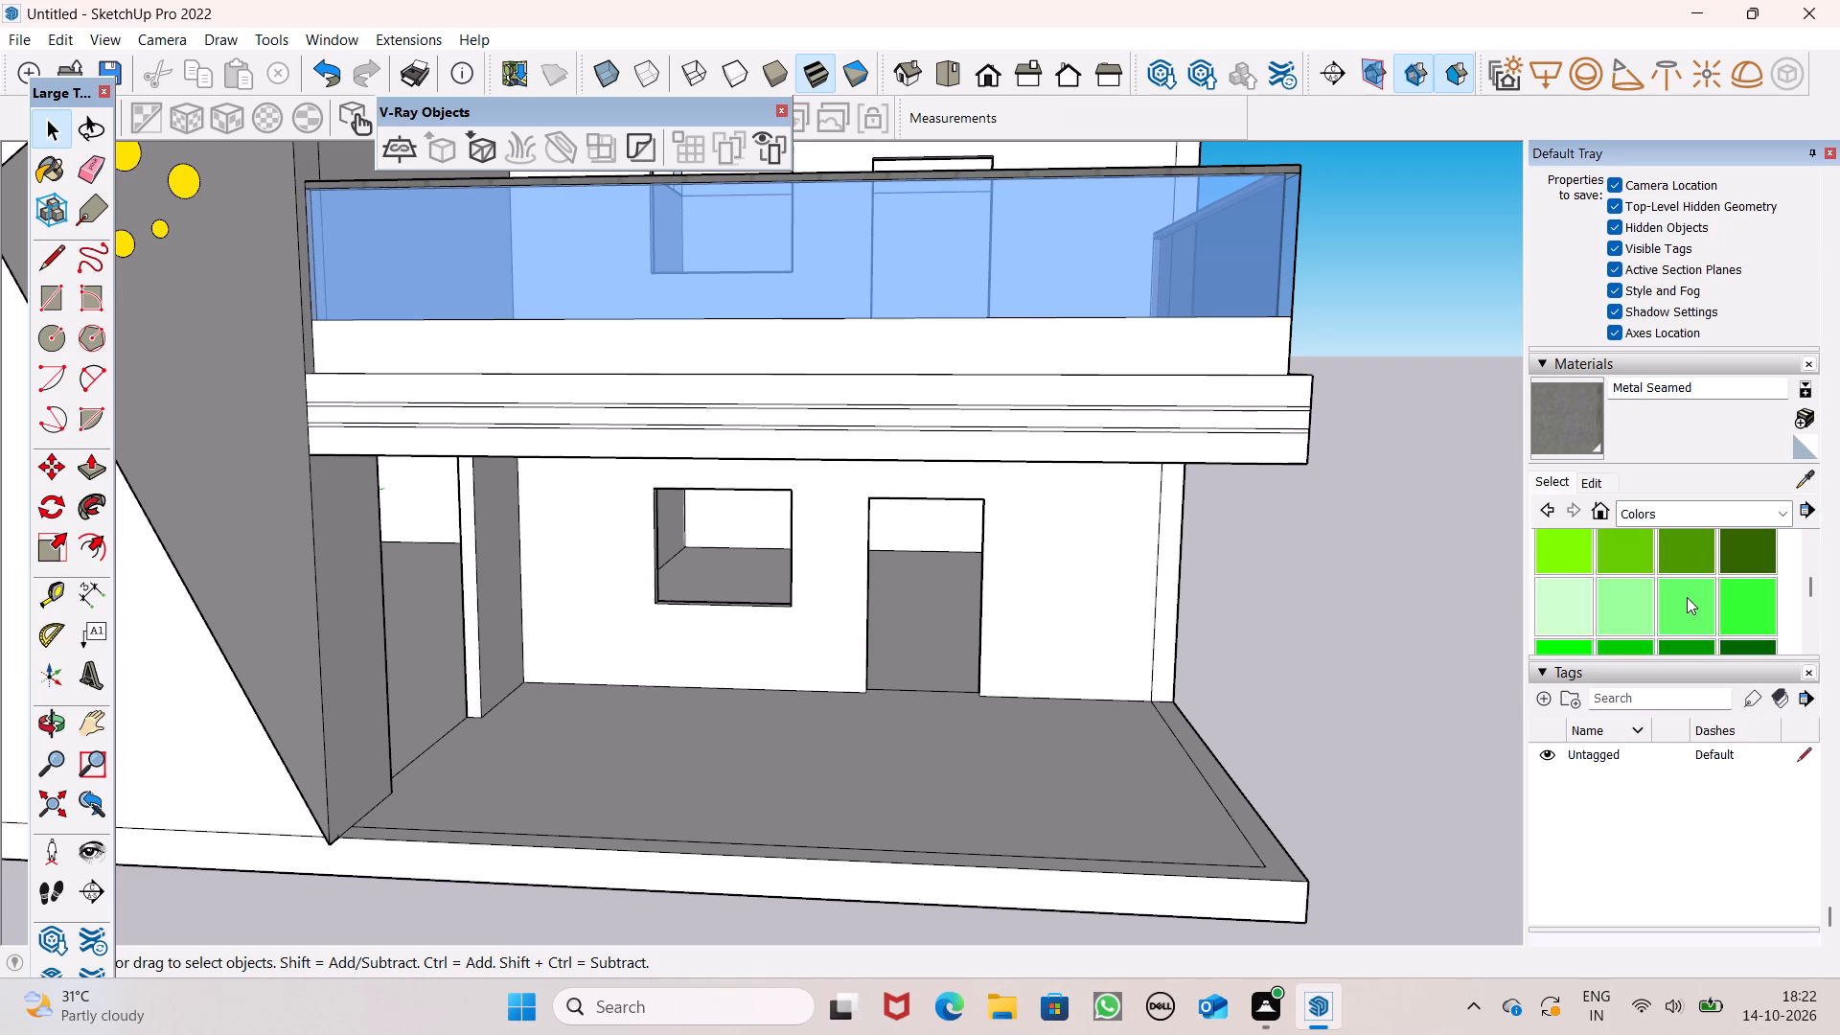
scroll(1687, 597, "up", 3)
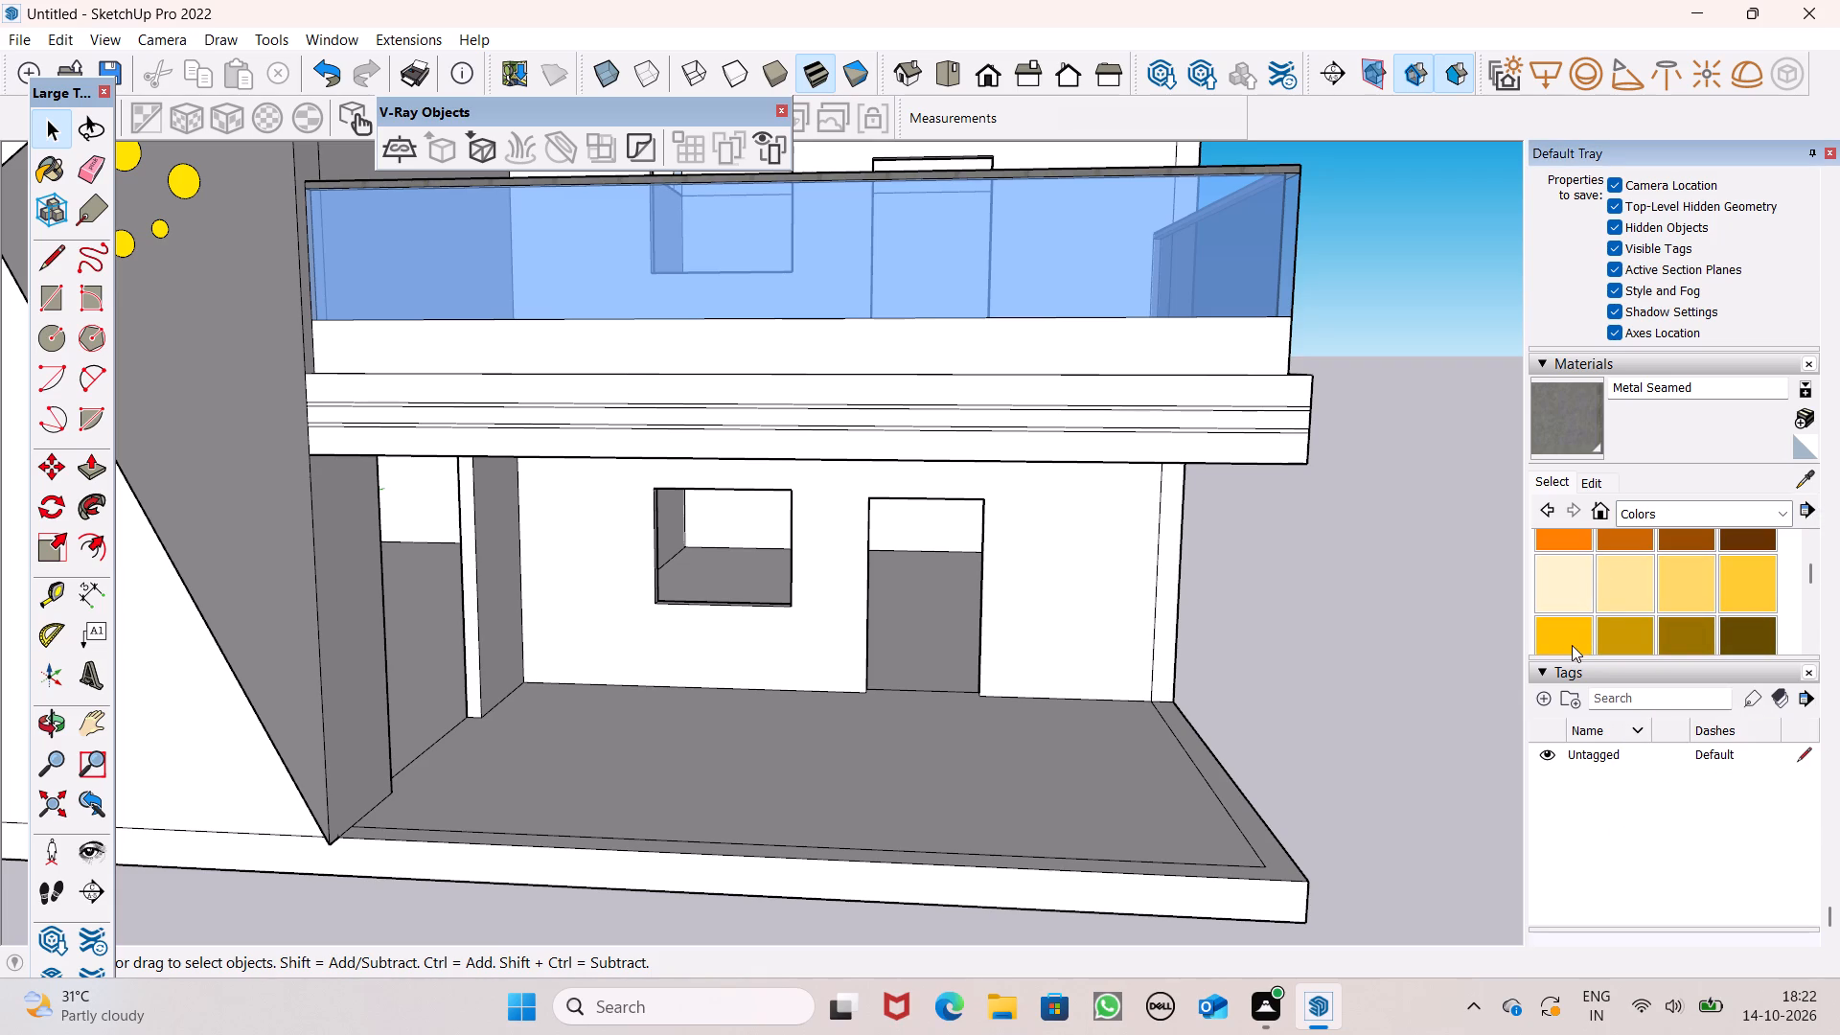
left_click(1568, 643)
scroll(747, 334, "up", 2)
scroll(702, 285, "down", 4)
scroll(38, 263, "up", 2)
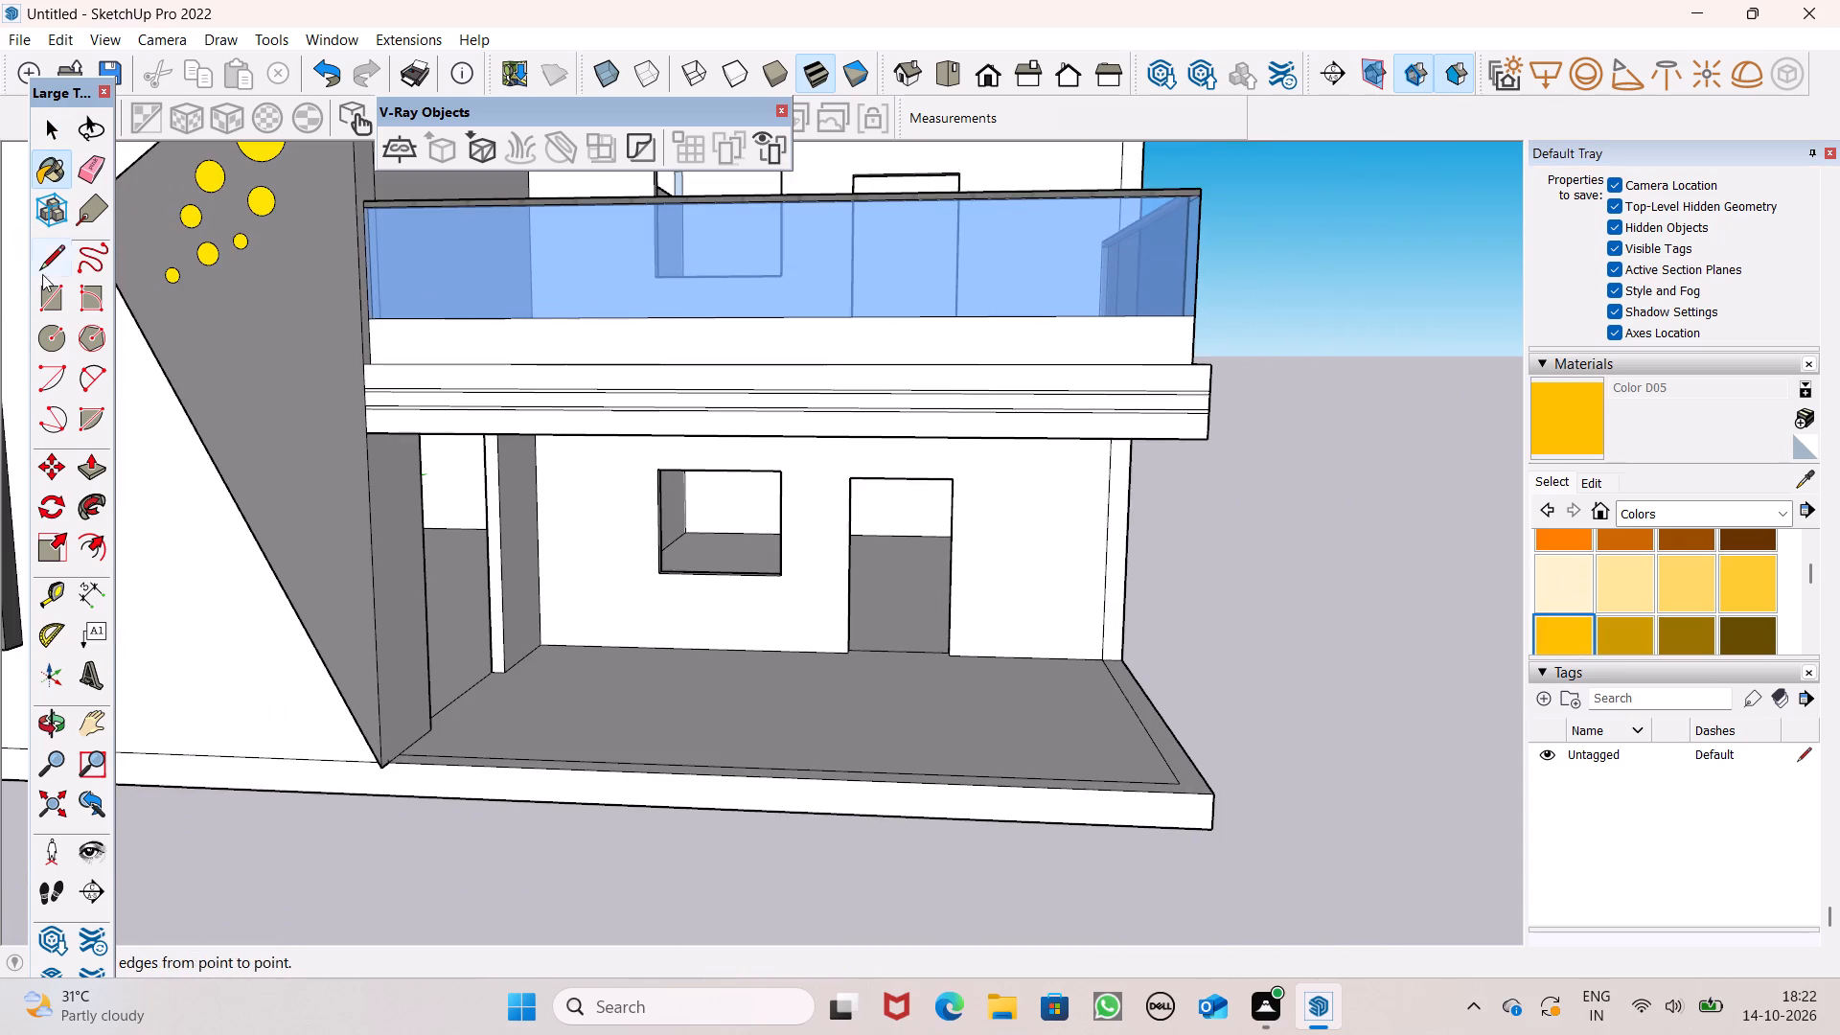
scroll(42, 274, "up", 5)
scroll(381, 414, "up", 5)
scroll(505, 375, "up", 7)
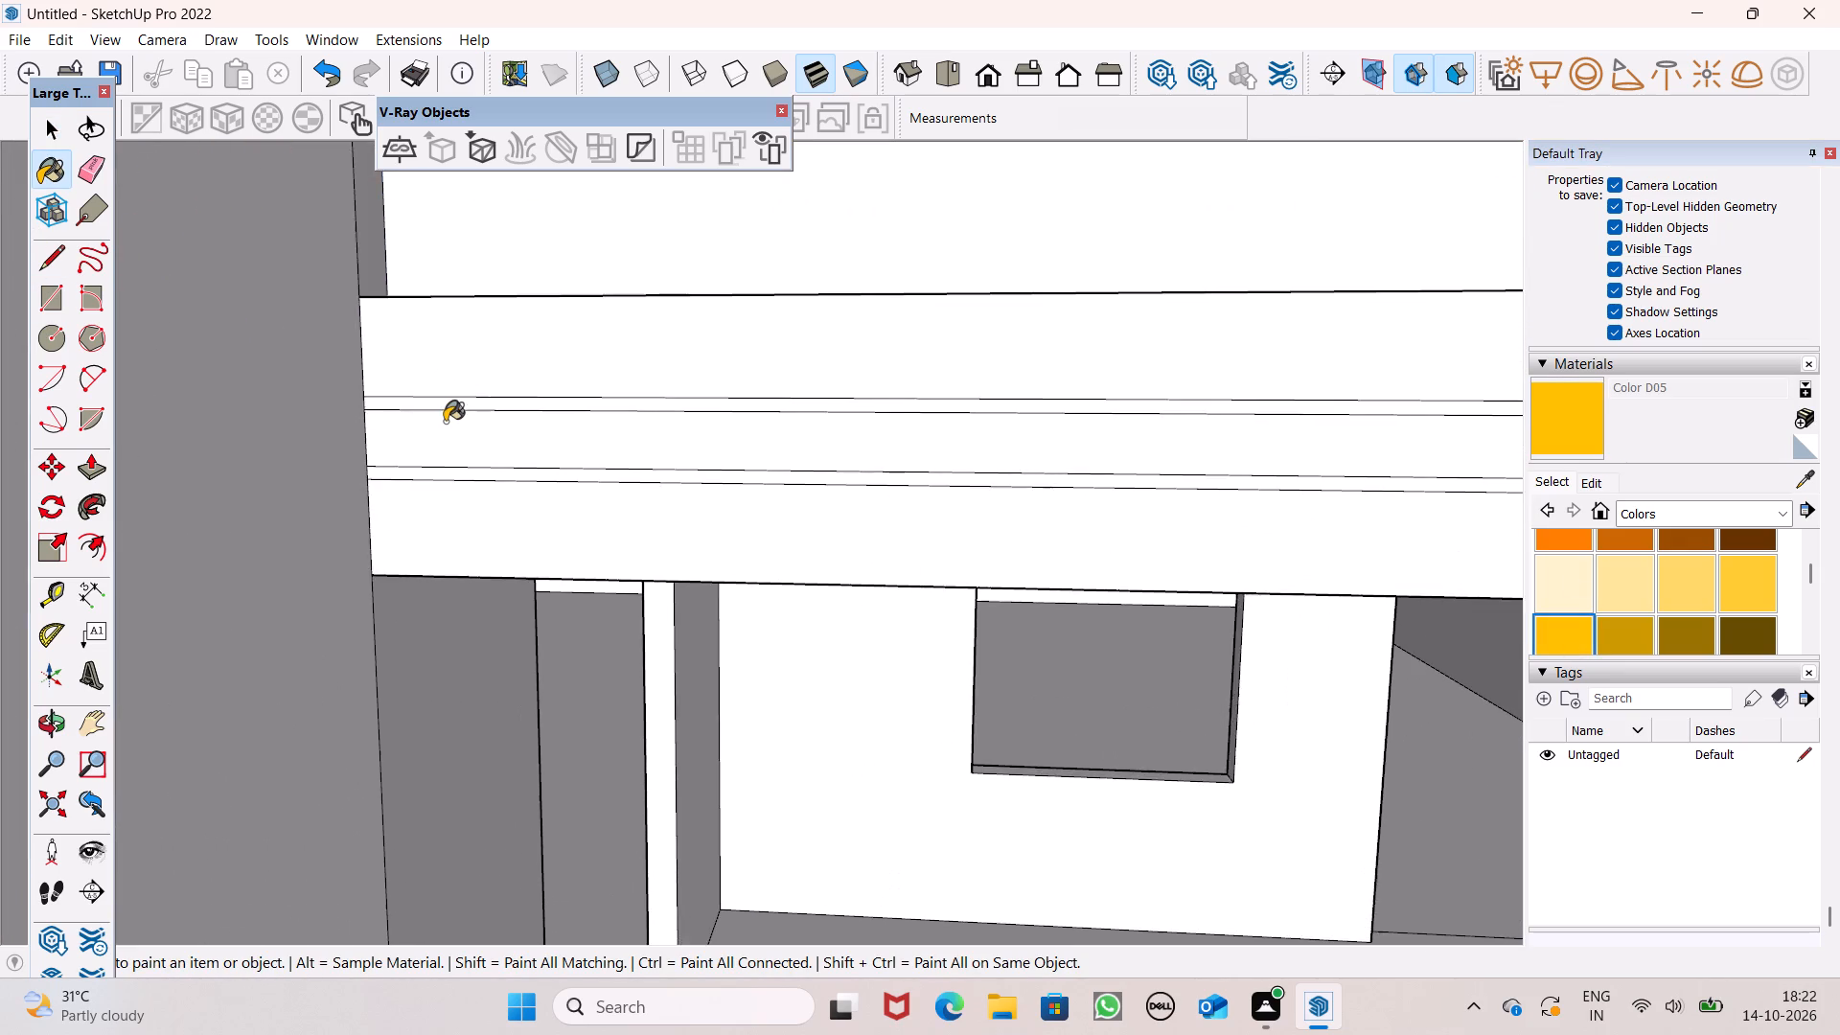
scroll(445, 422, "up", 3)
left_click(456, 394)
scroll(412, 522, "up", 4)
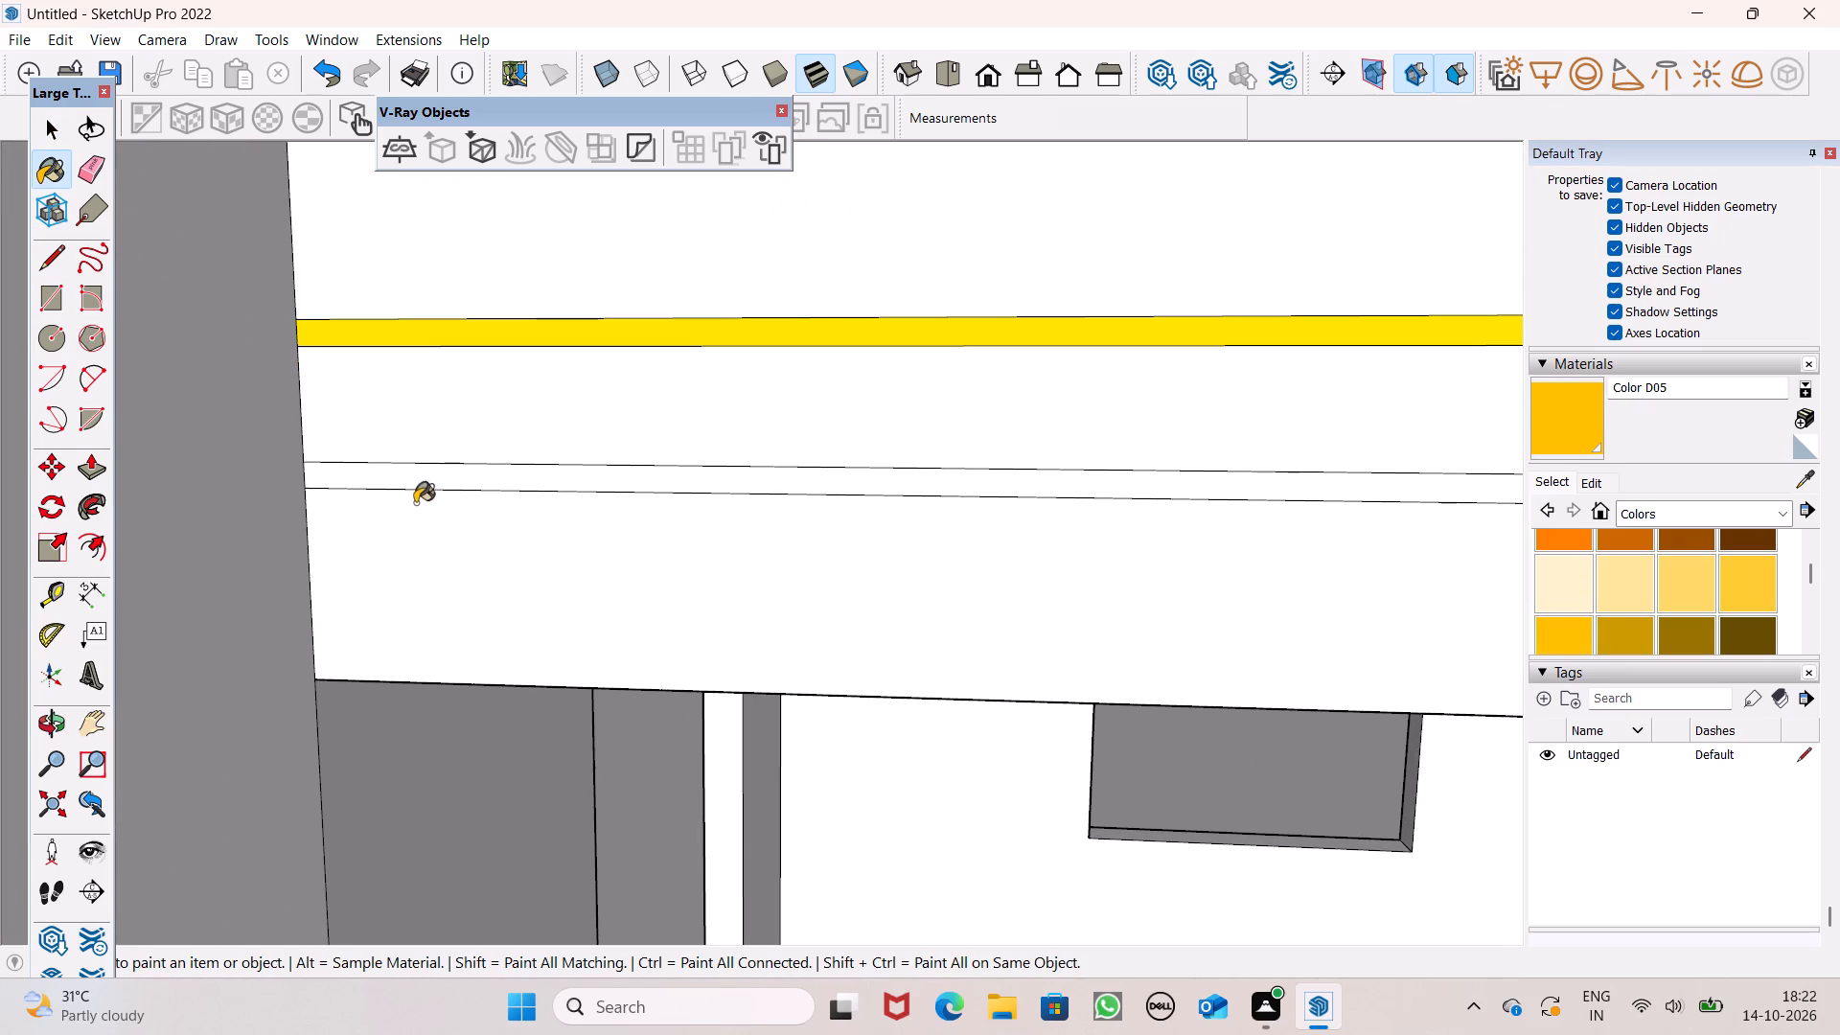
left_click(441, 479)
Extrude the upper yellow strip outward about 2 1/4" from the balcony slab's front face.
scroll(699, 403, "down", 2)
scroll(641, 670, "down", 2)
scroll(482, 710, "down", 2)
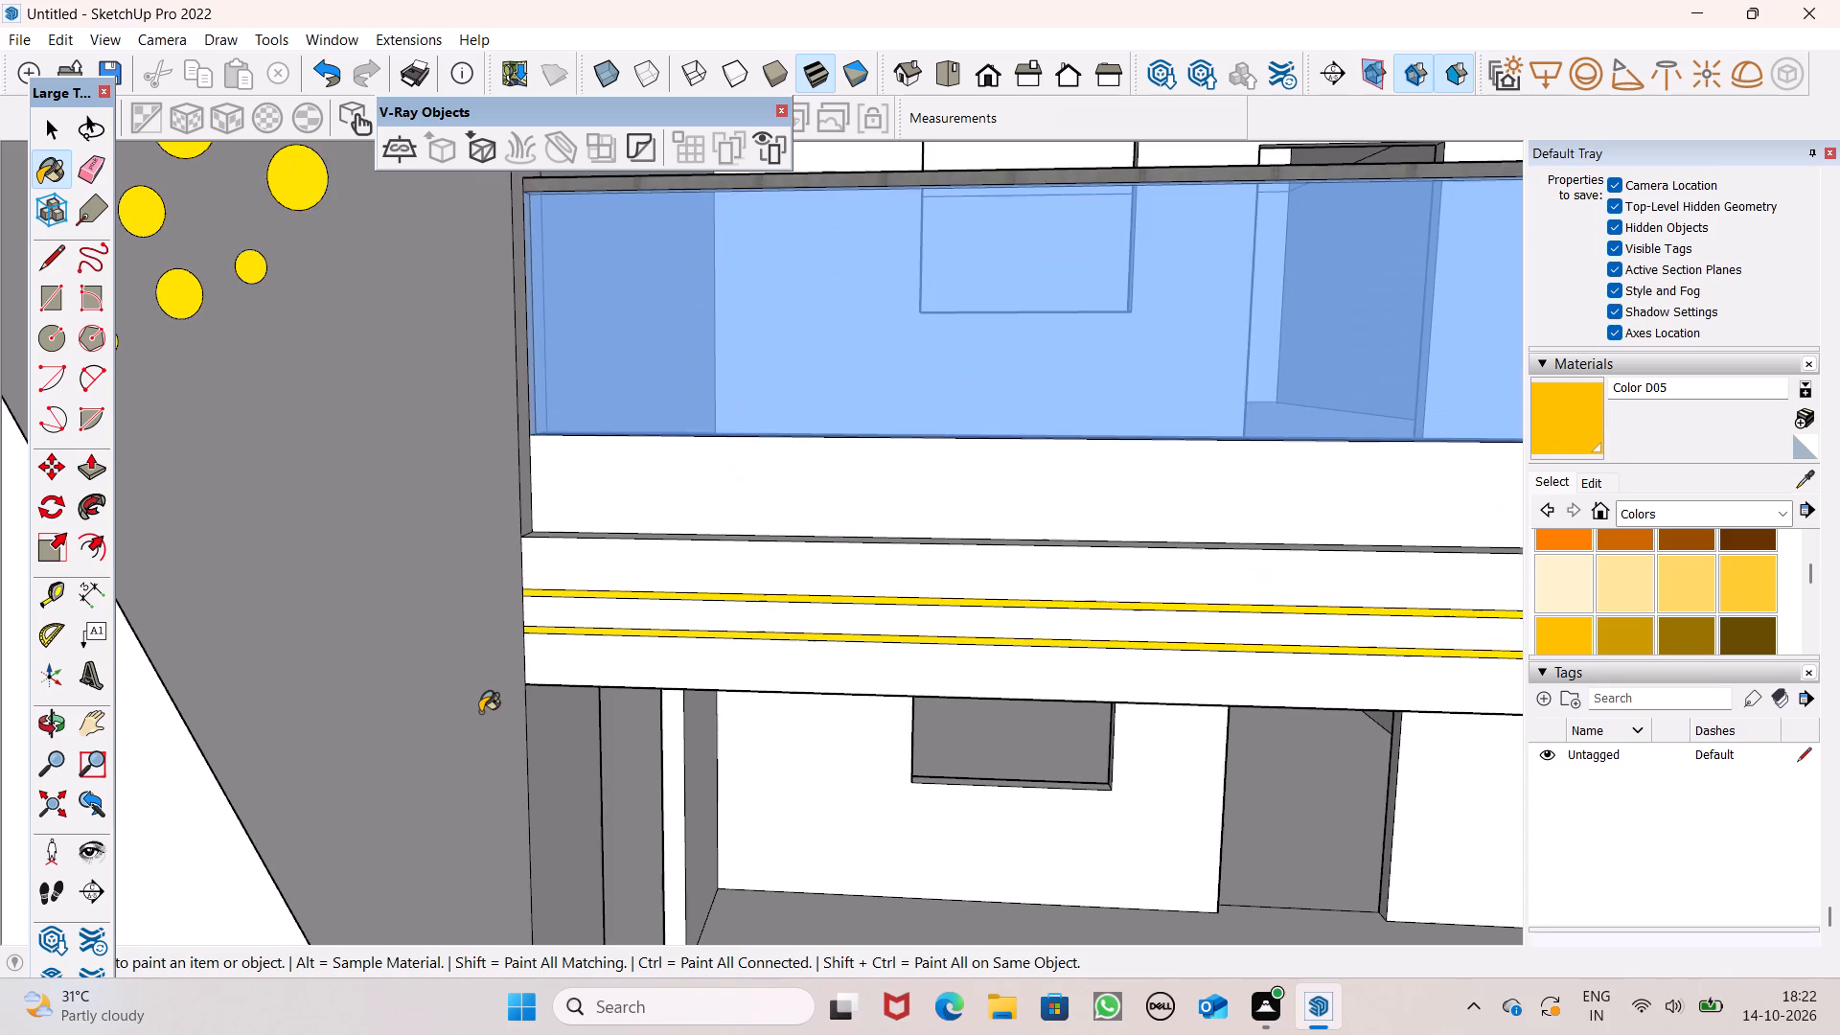
scroll(480, 629, "down", 14)
scroll(486, 609, "up", 1)
scroll(565, 584, "up", 7)
key("space")
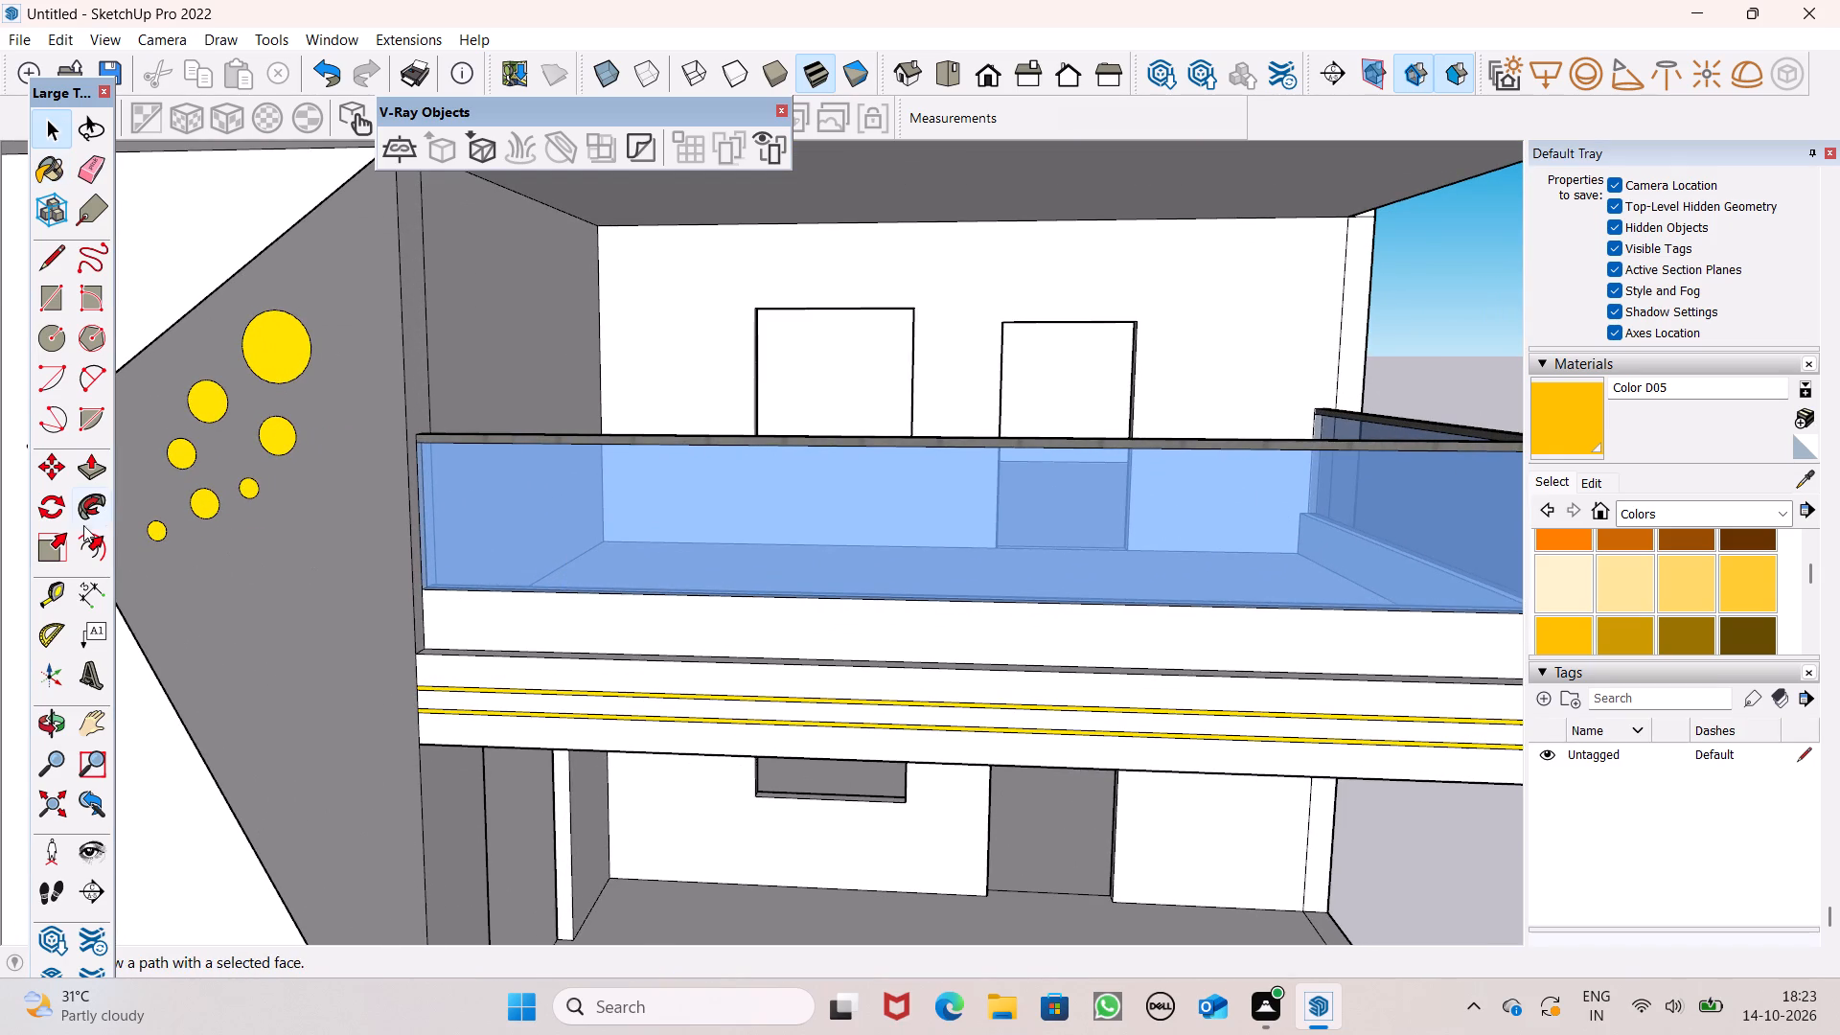
left_click(92, 477)
middle_click_drag(449, 768, 535, 836)
scroll(569, 742, "up", 5)
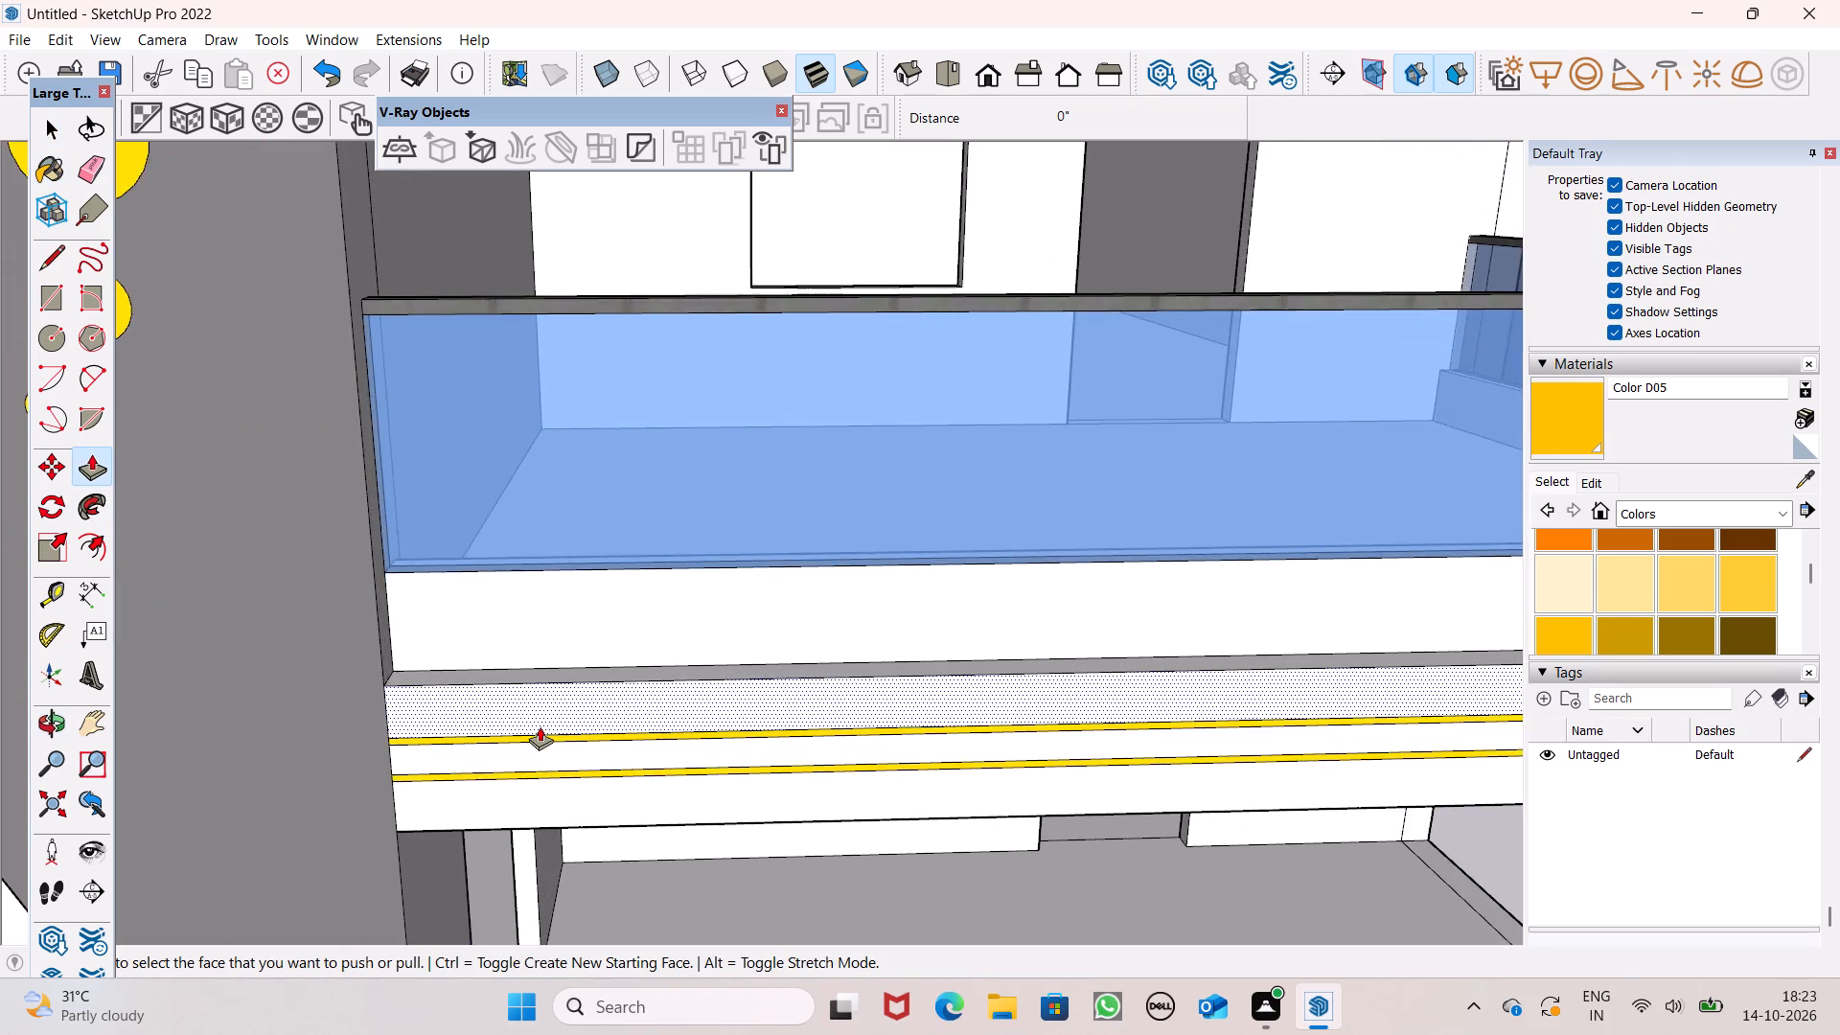
scroll(540, 726, "up", 4)
scroll(532, 737, "down", 1)
scroll(532, 737, "up", 1)
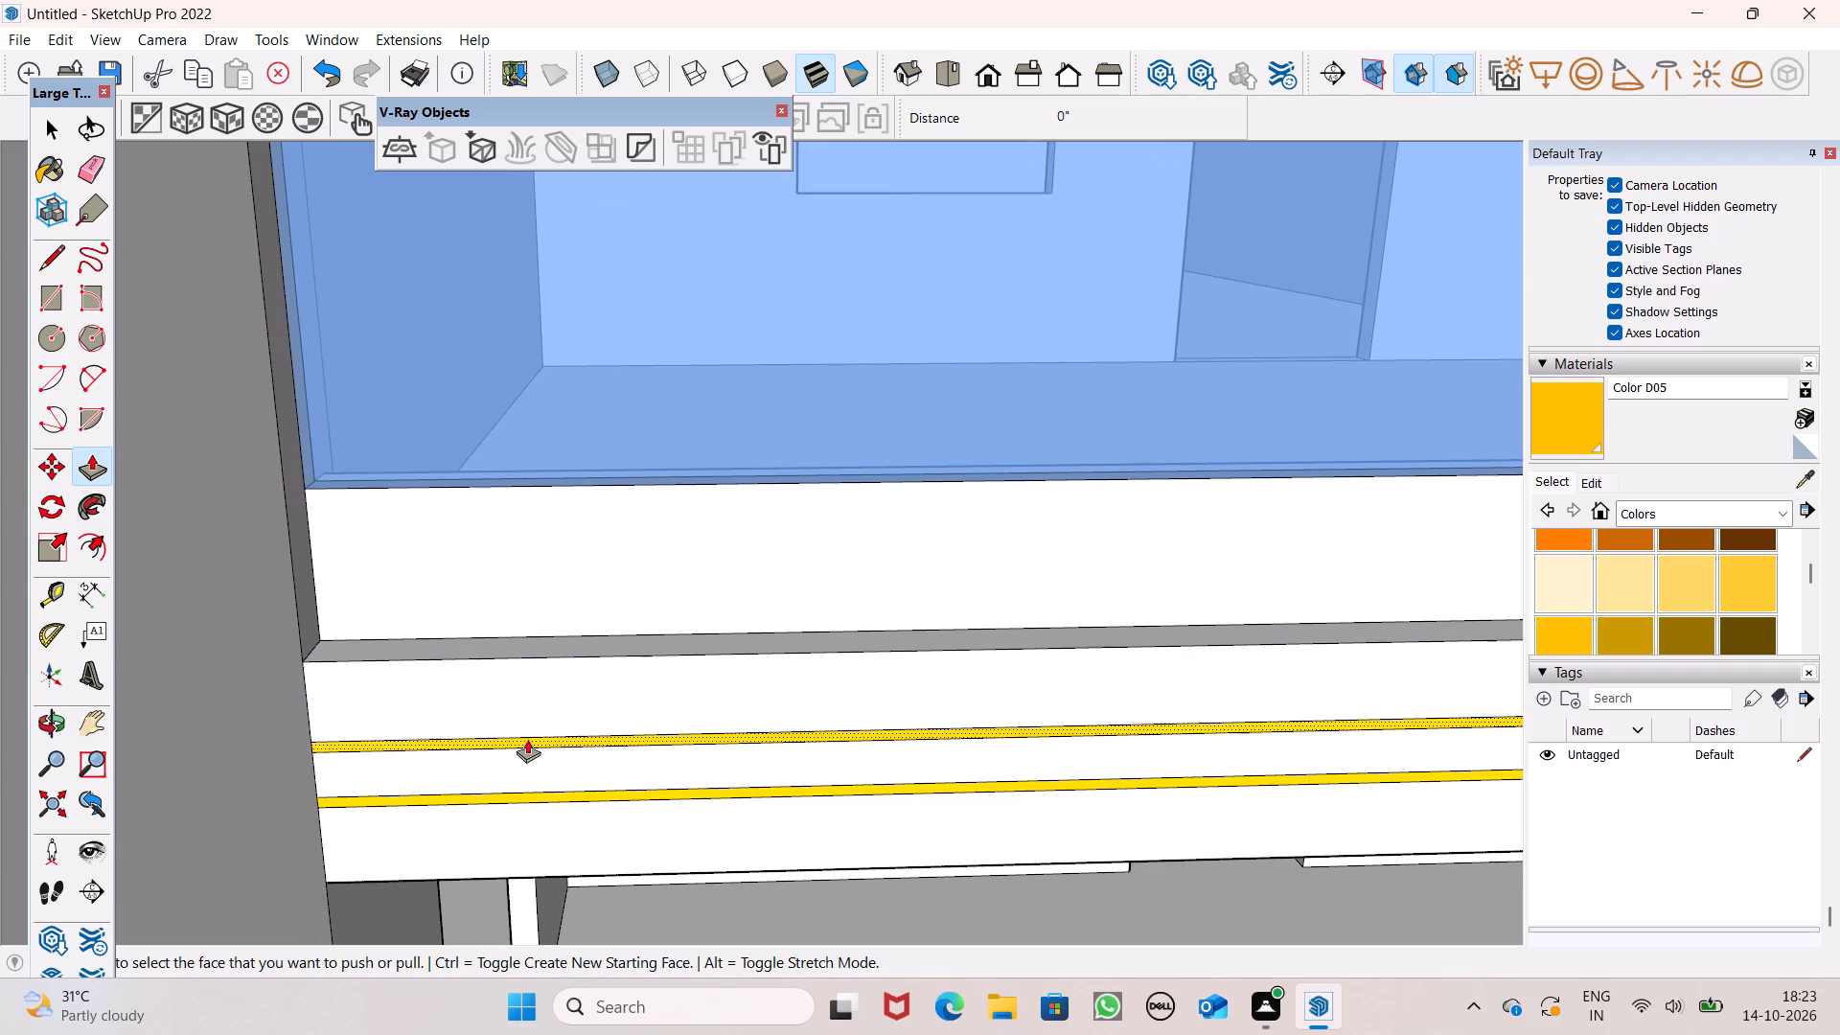
left_click_drag(527, 739, 528, 750)
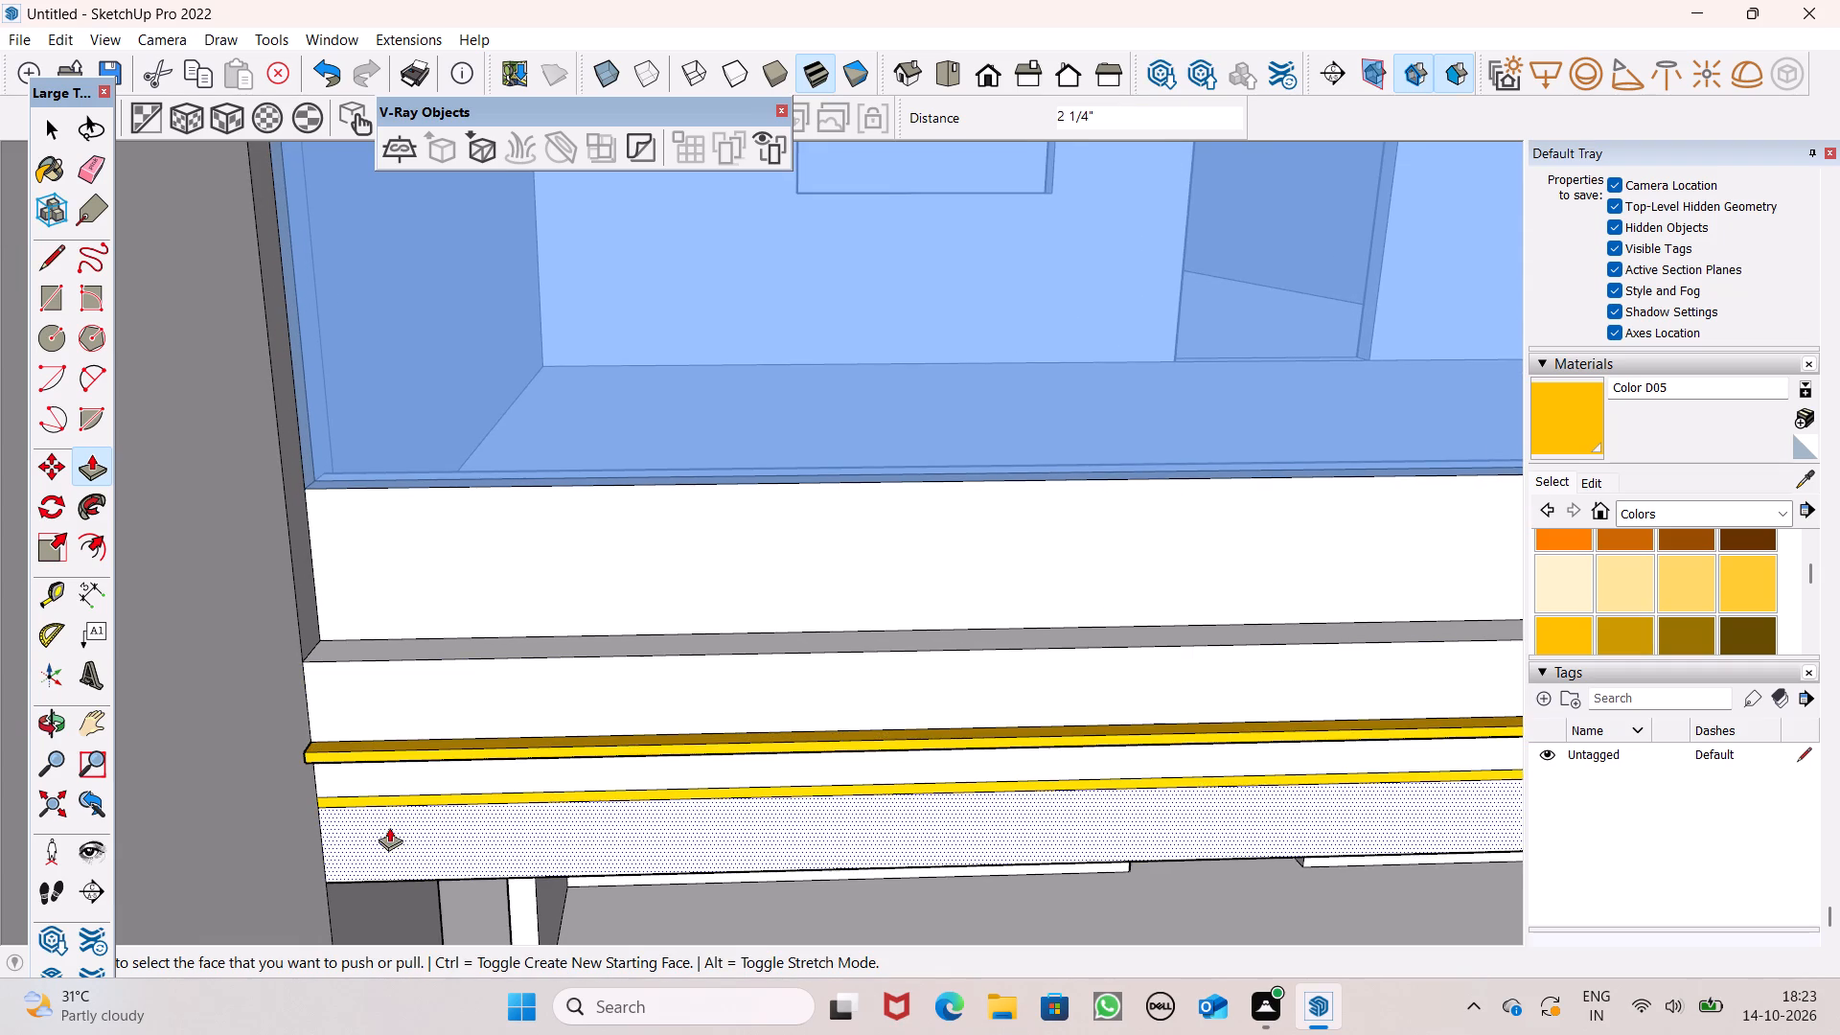
Extrude the lower yellow strip outward 2 1/4" from the slab's front face, matching the upper strip.
middle_click_drag(381, 794, 459, 865)
scroll(376, 865, "up", 2)
scroll(376, 865, "down", 2)
scroll(376, 865, "up", 1)
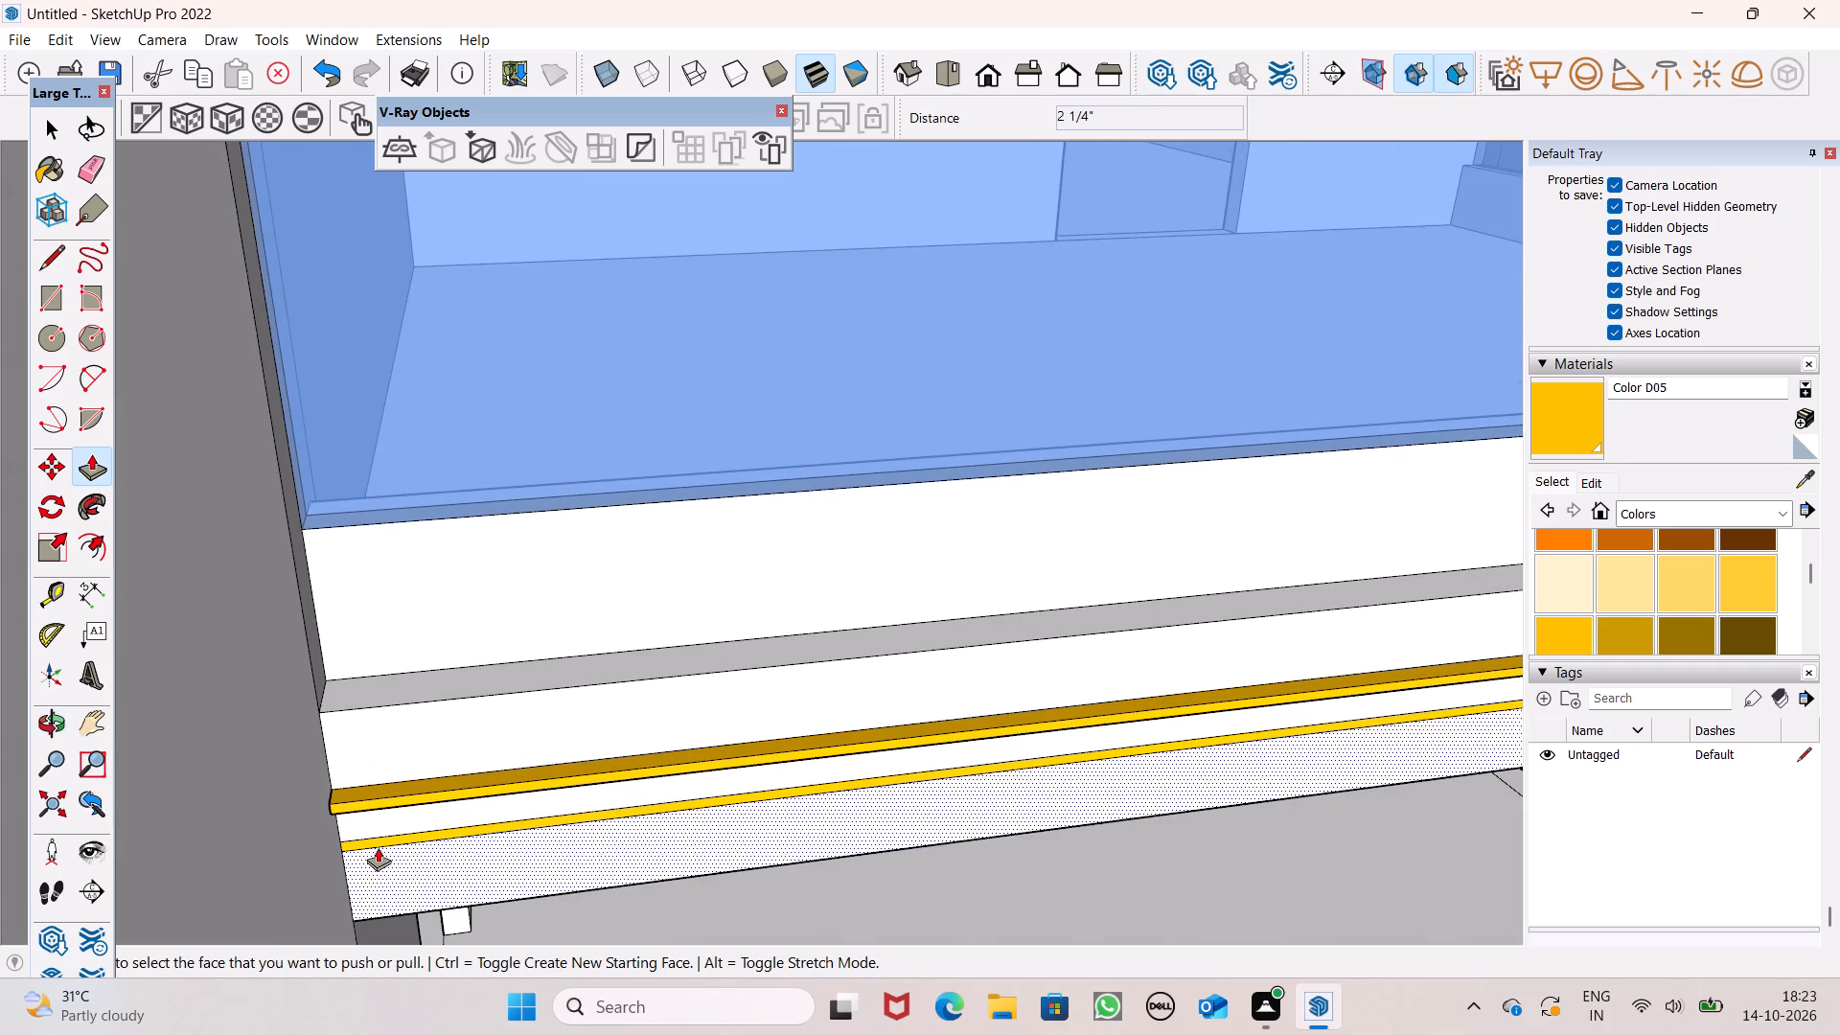
left_click_drag(378, 839, 454, 785)
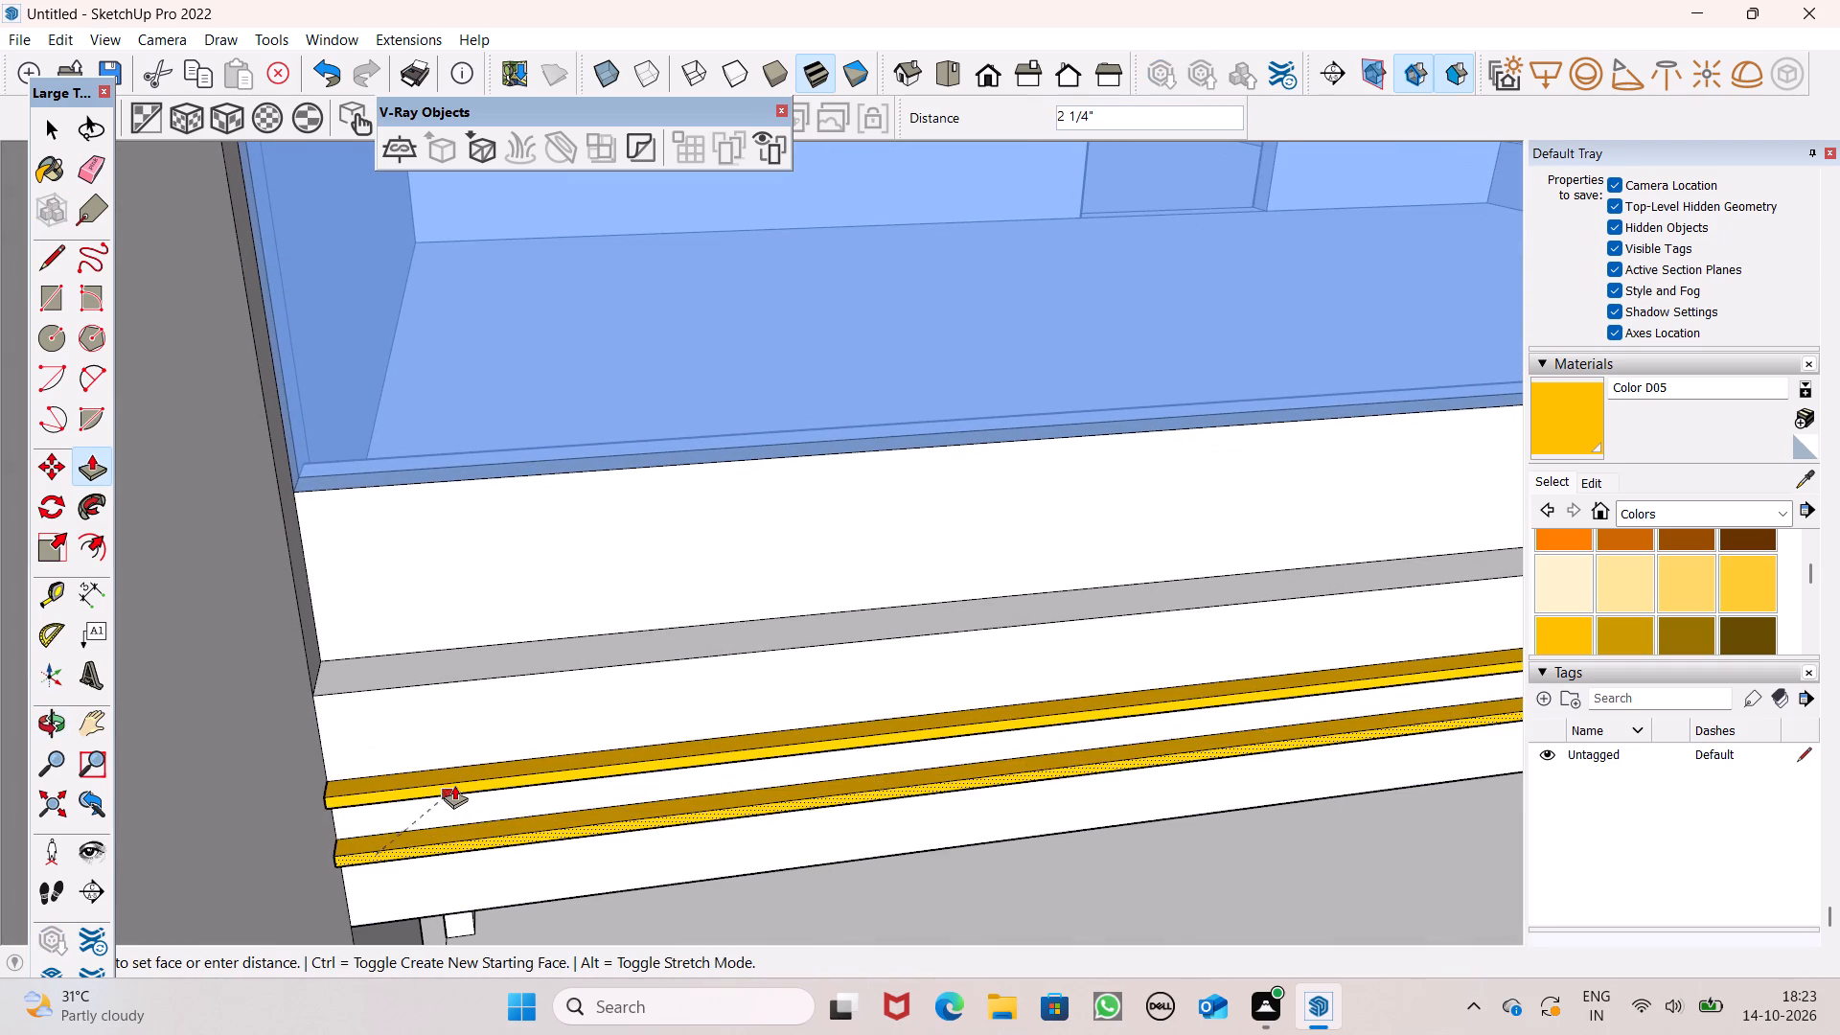
left_click_drag(454, 785, 455, 783)
key("space")
Examine the raised yellow strips and the whole front elevation from below, from the corner and from the front.
scroll(840, 665, "down", 1)
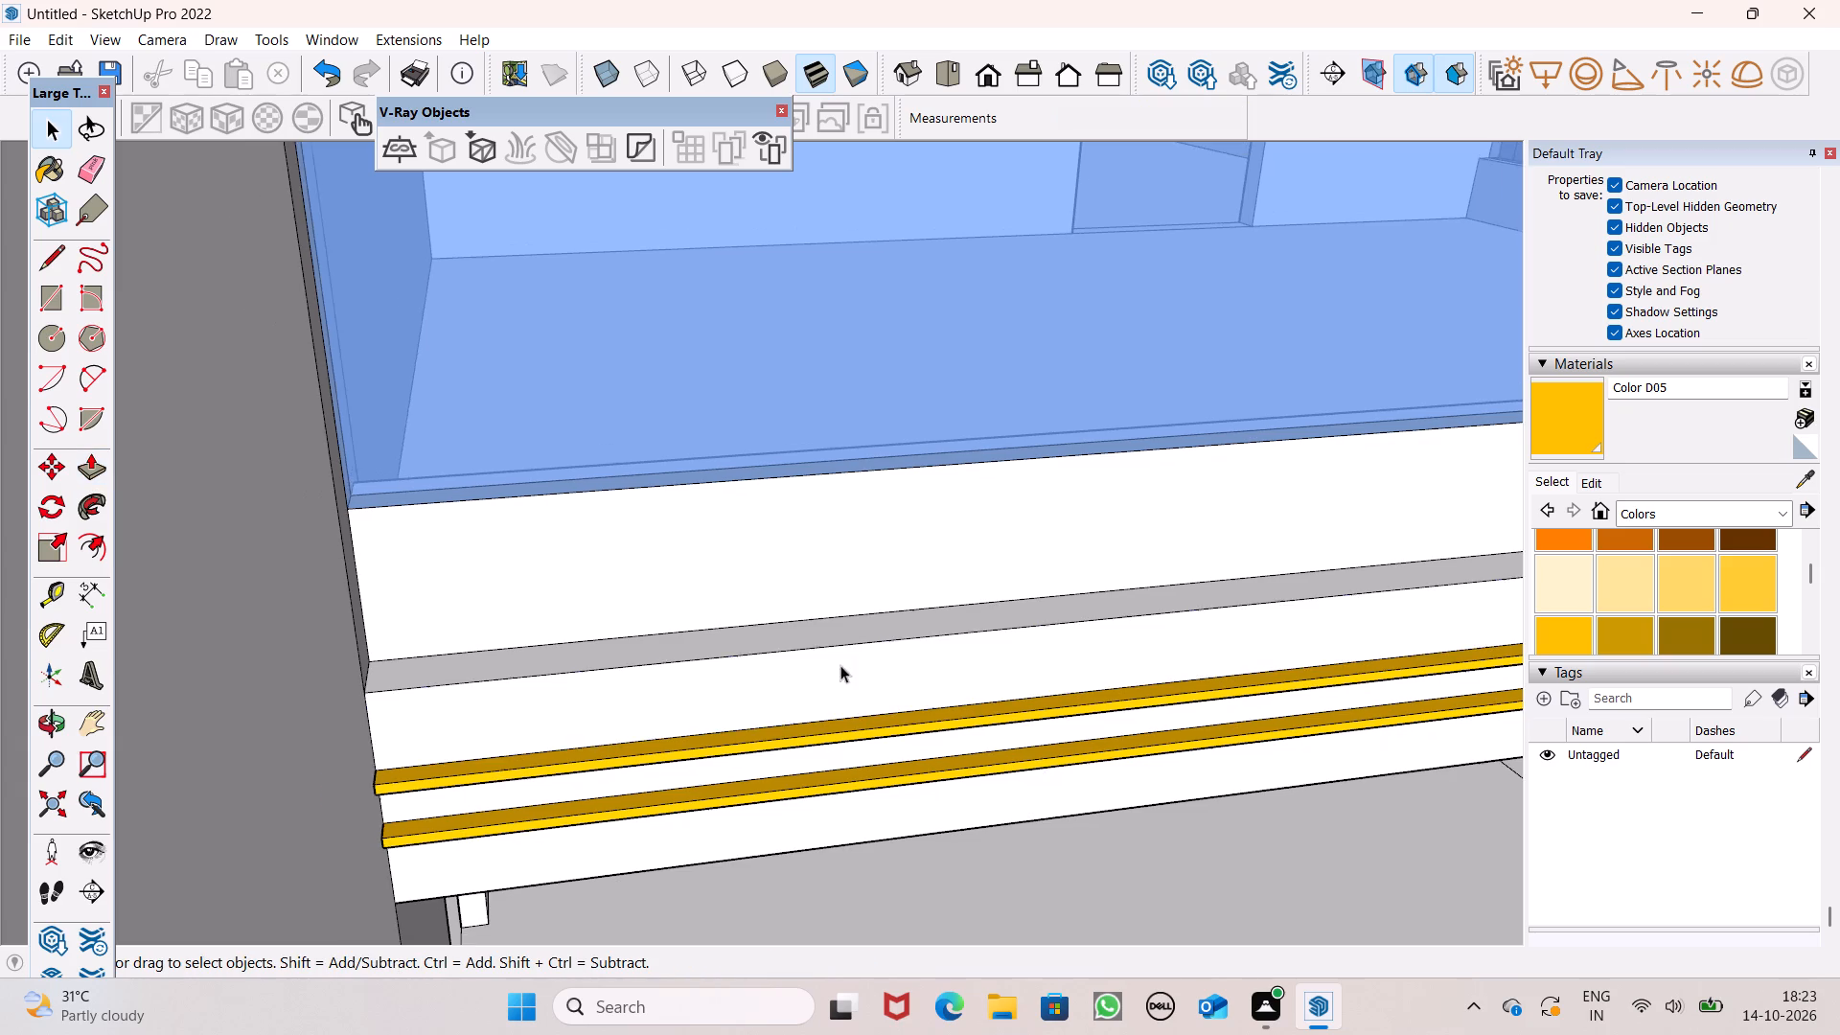
scroll(598, 723, "down", 3)
middle_click_drag(560, 799, 0, 627)
scroll(610, 503, "down", 4)
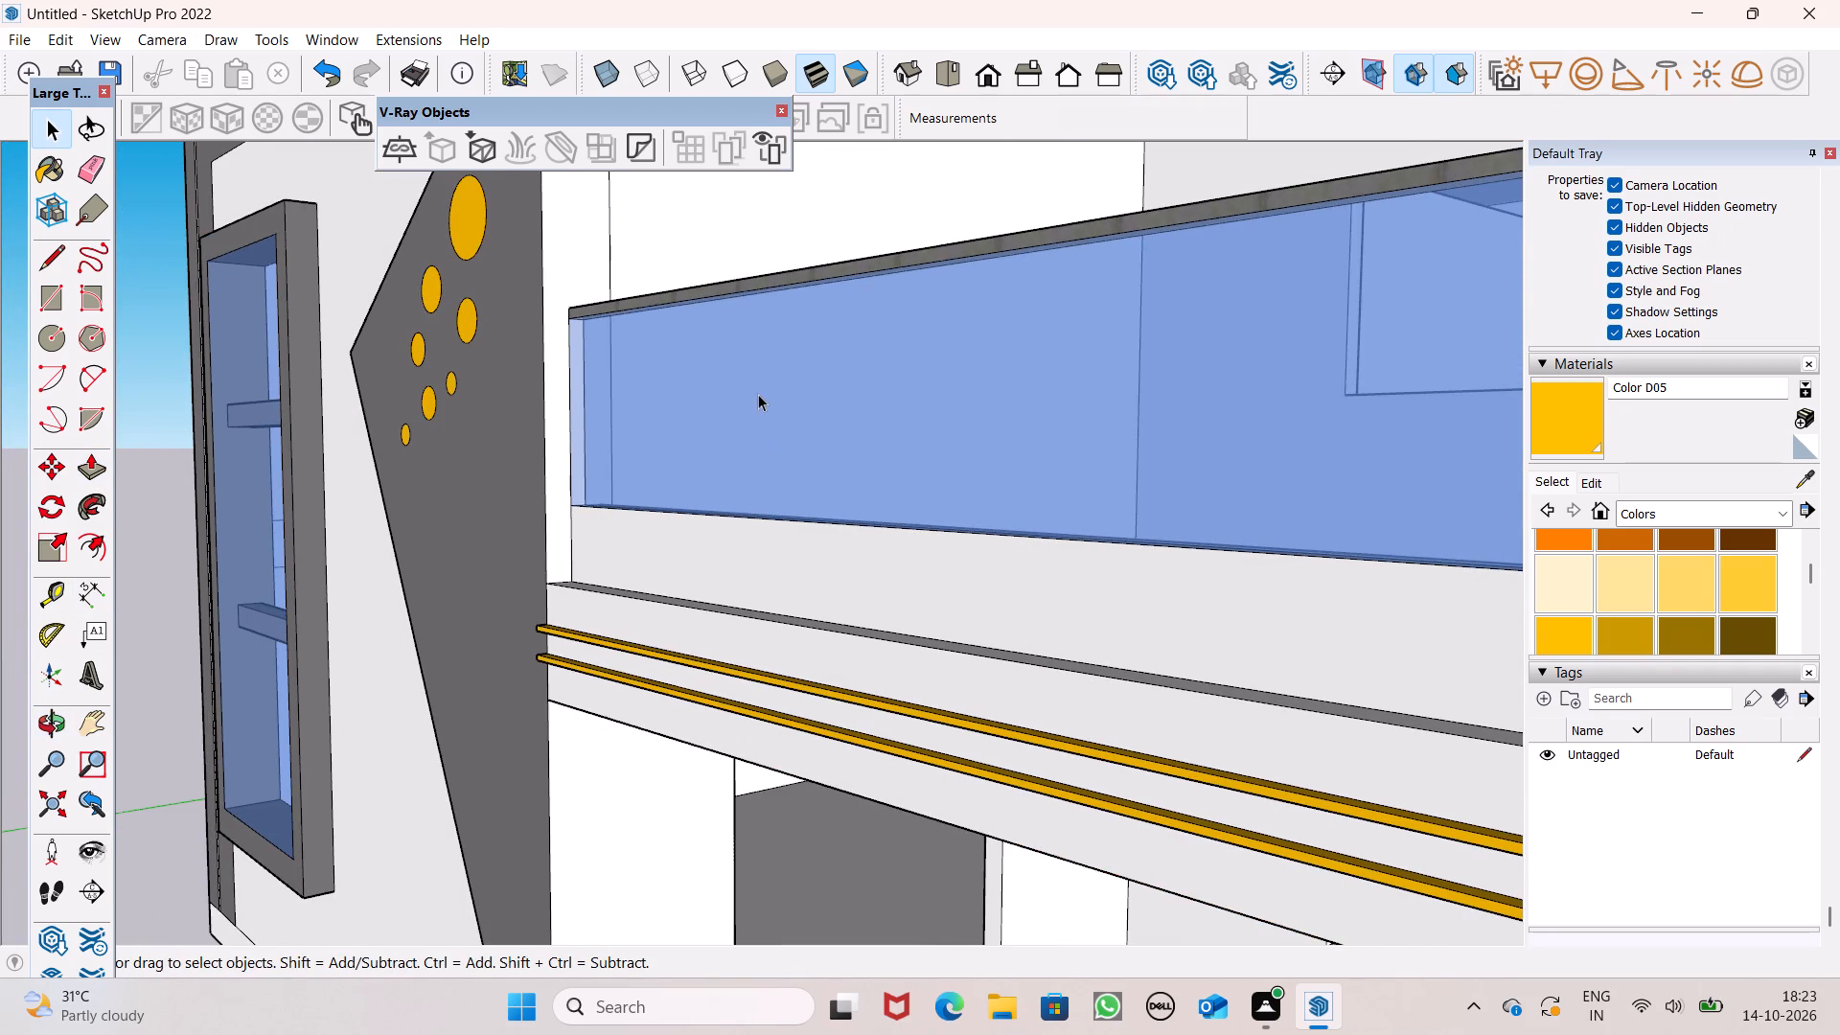
scroll(771, 457, "down", 2)
scroll(781, 575, "down", 10)
scroll(800, 518, "up", 1)
scroll(859, 468, "down", 2)
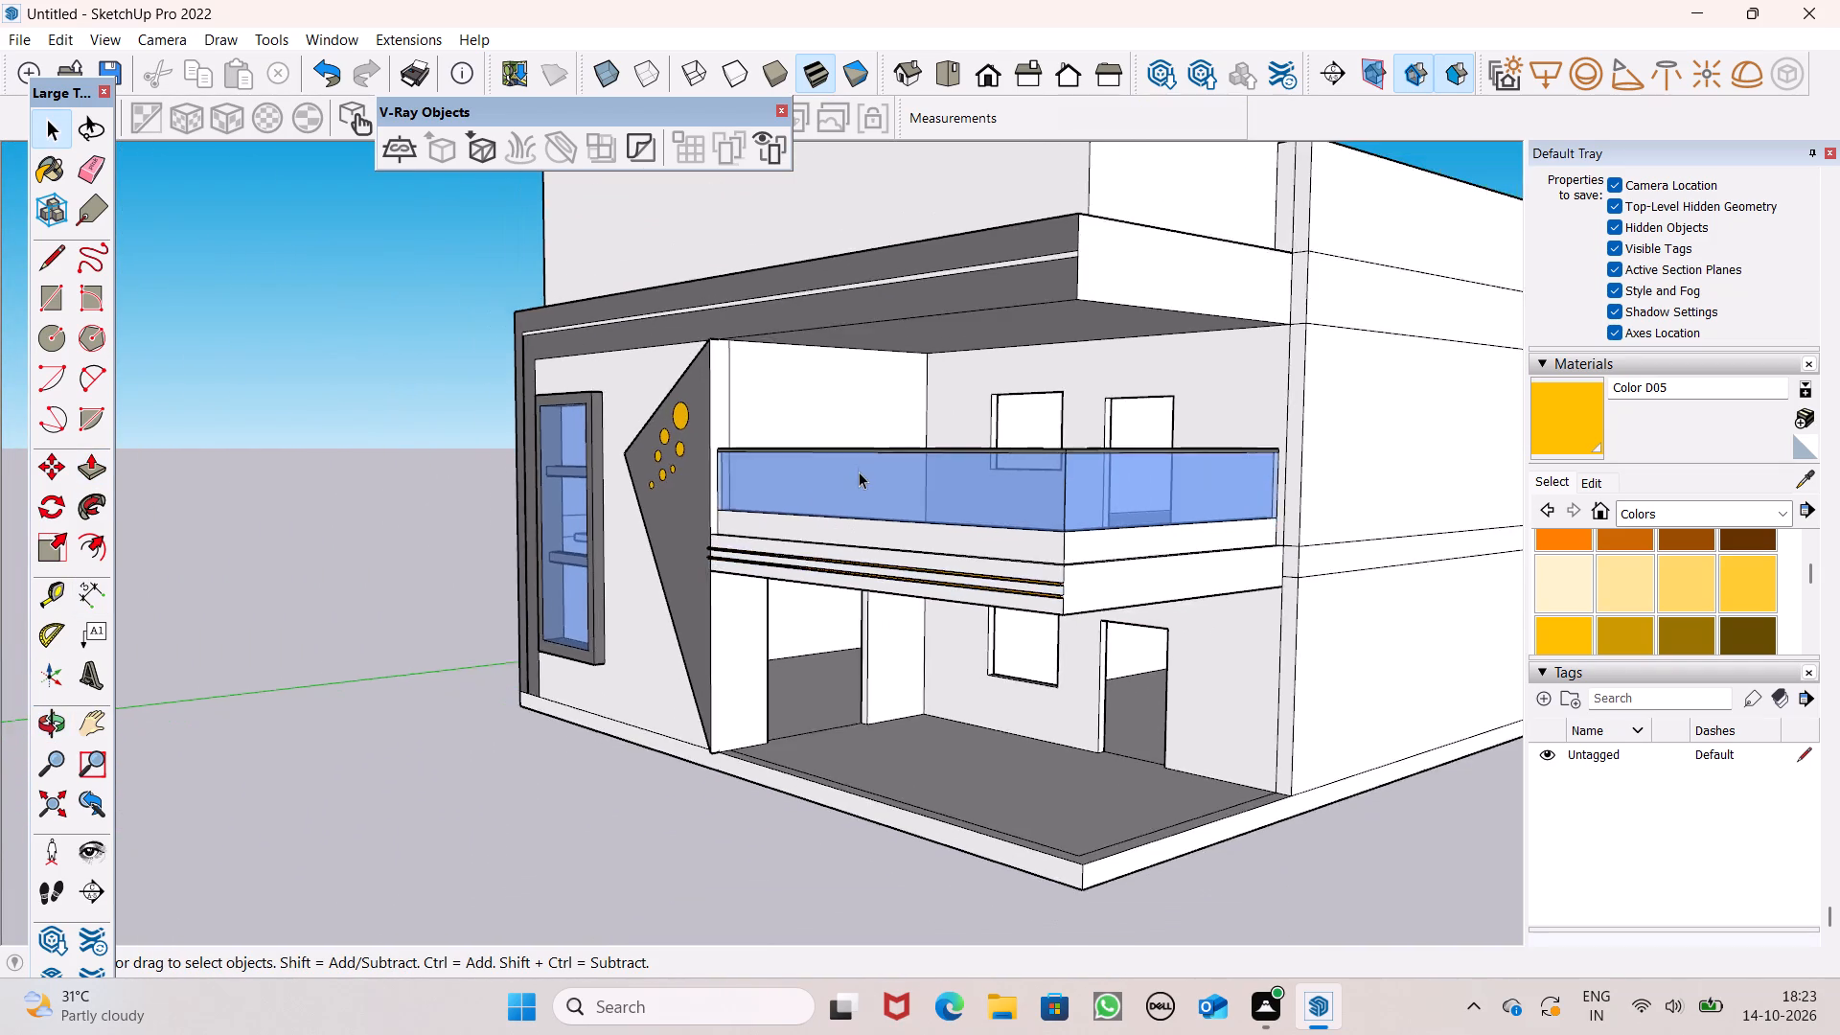
scroll(859, 471, "down", 4)
middle_click_drag(843, 527, 1426, 665)
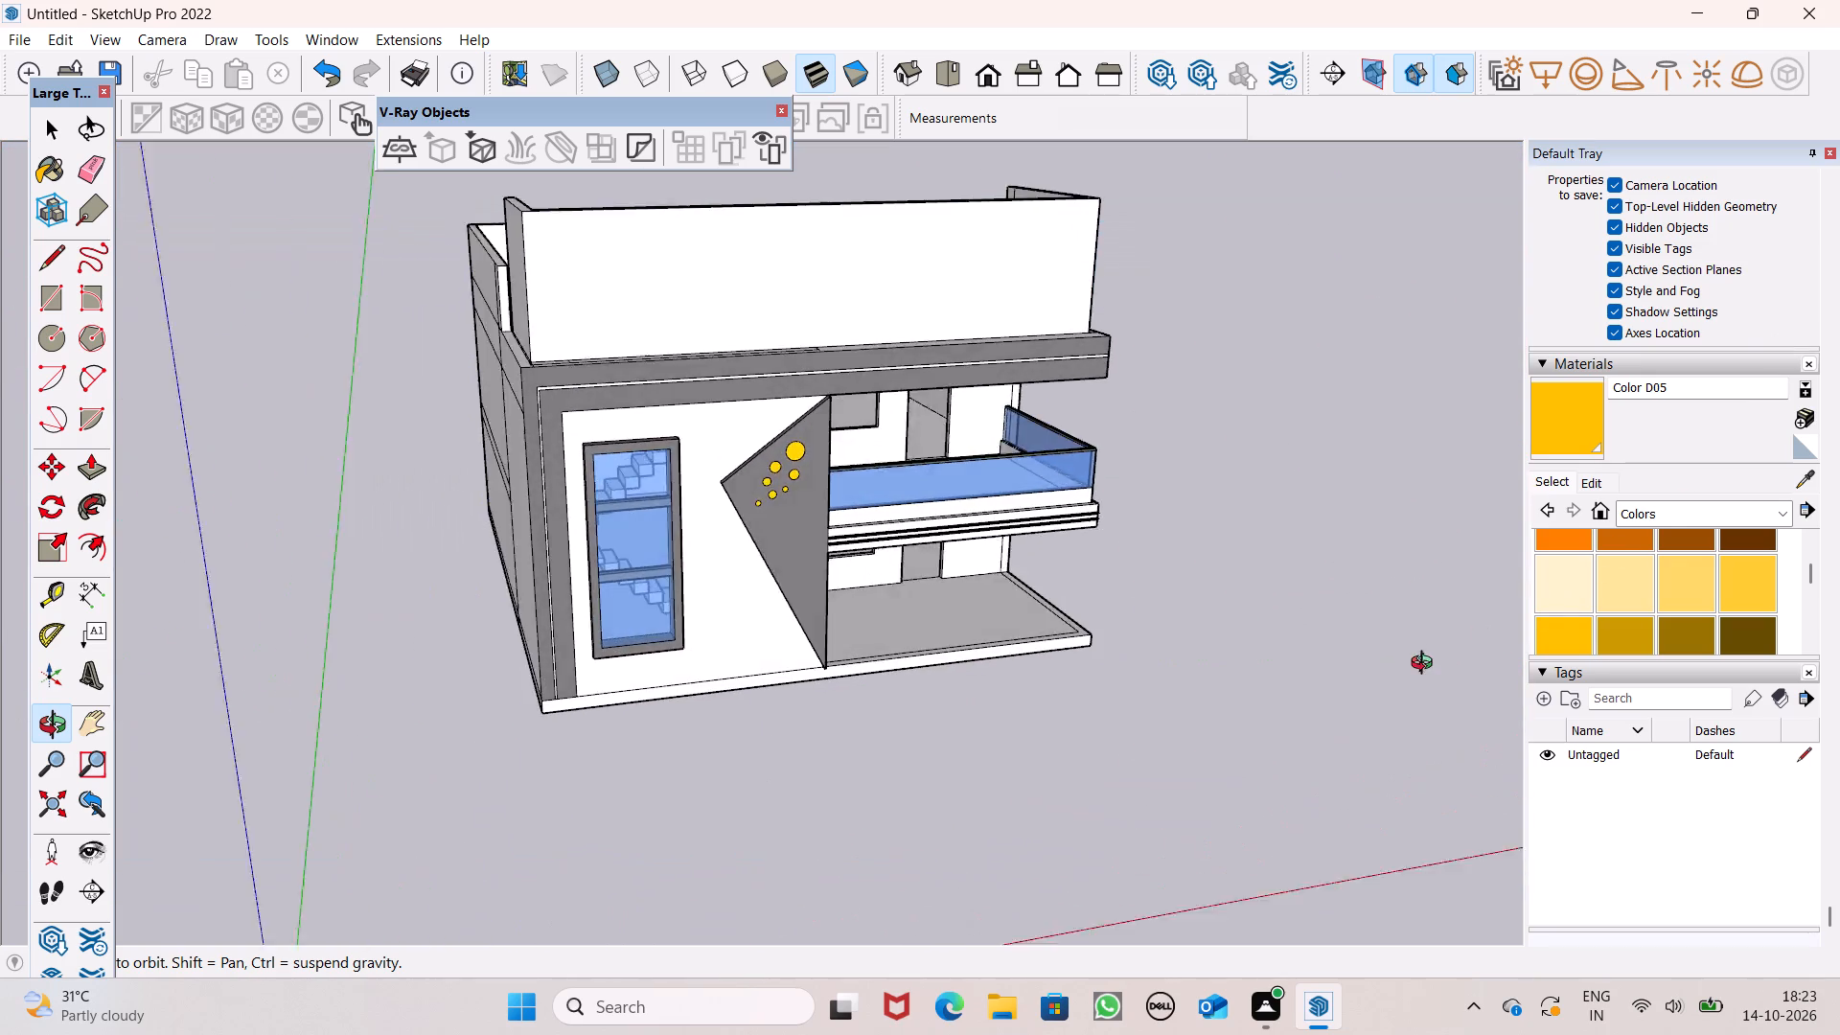
Examine the house from above and from the front, focusing on the blank upper wall above the balcony.
middle_click_drag(1426, 665, 1470, 754)
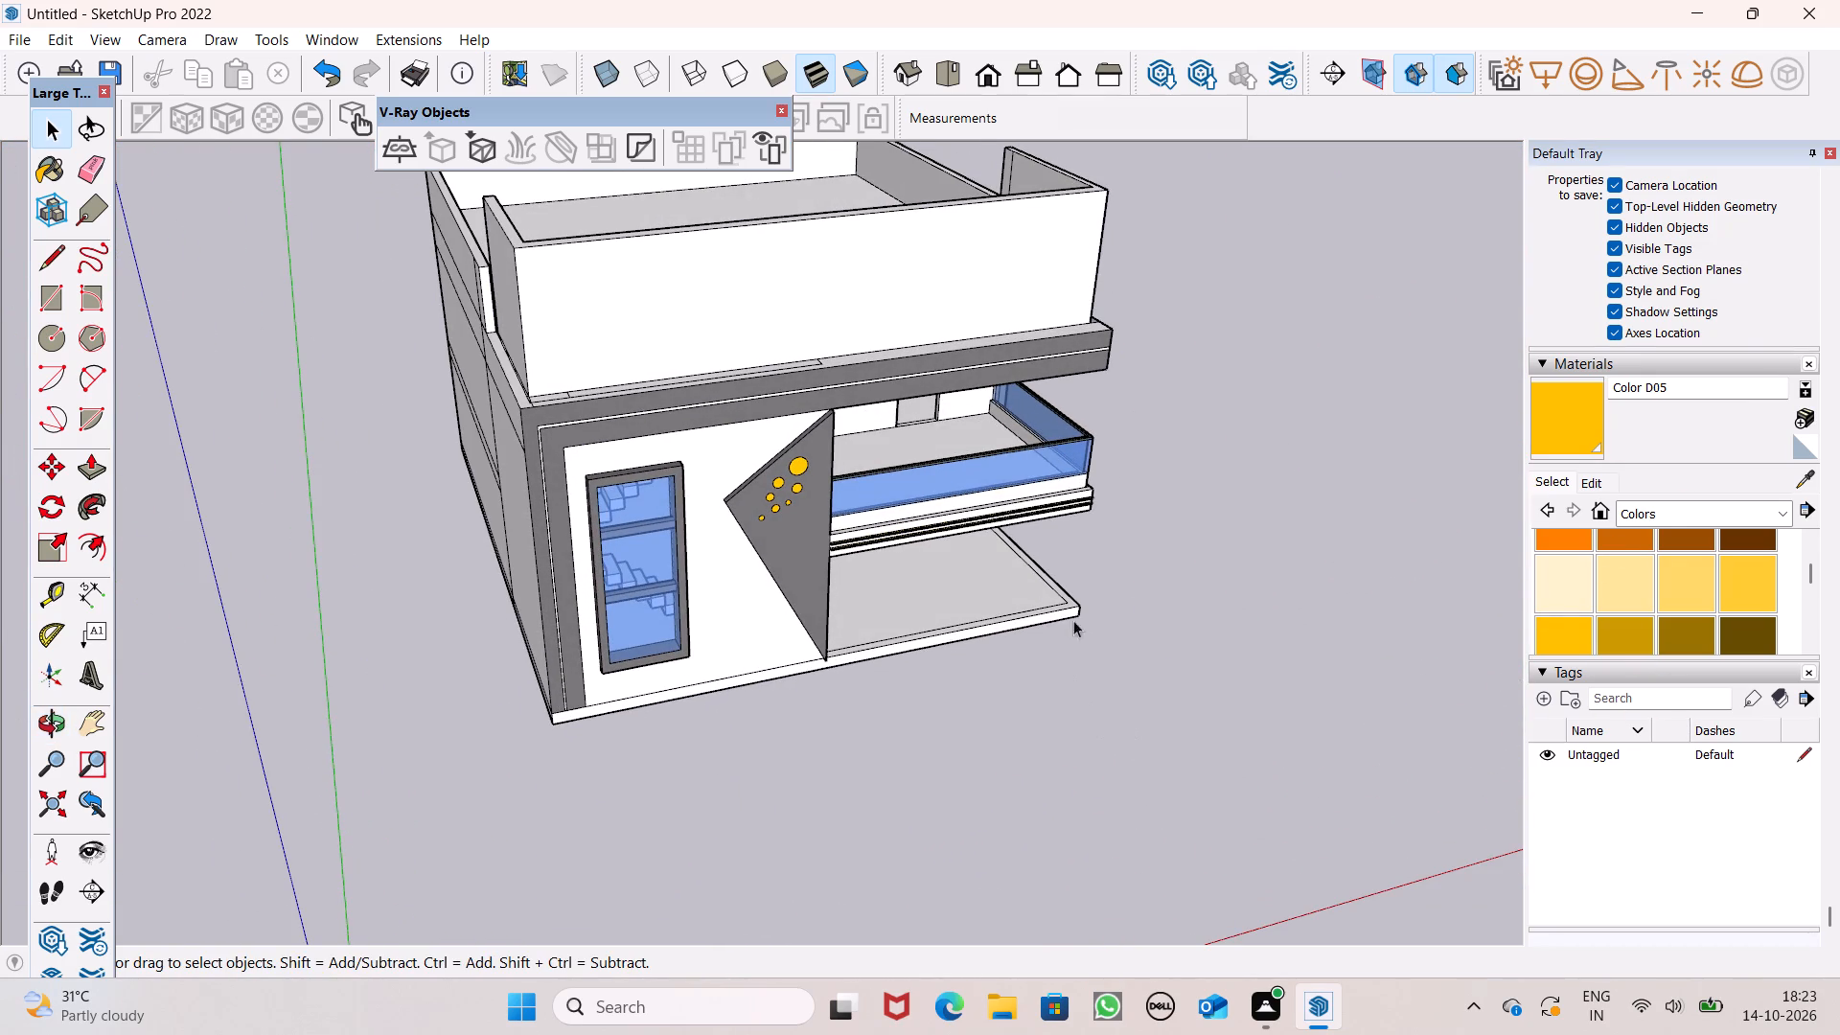
scroll(1121, 526, "down", 2)
scroll(1120, 528, "up", 1)
scroll(1120, 528, "down", 1)
scroll(1197, 351, "down", 2)
scroll(1161, 133, "up", 1)
scroll(1146, 117, "down", 1)
scroll(1146, 117, "up", 6)
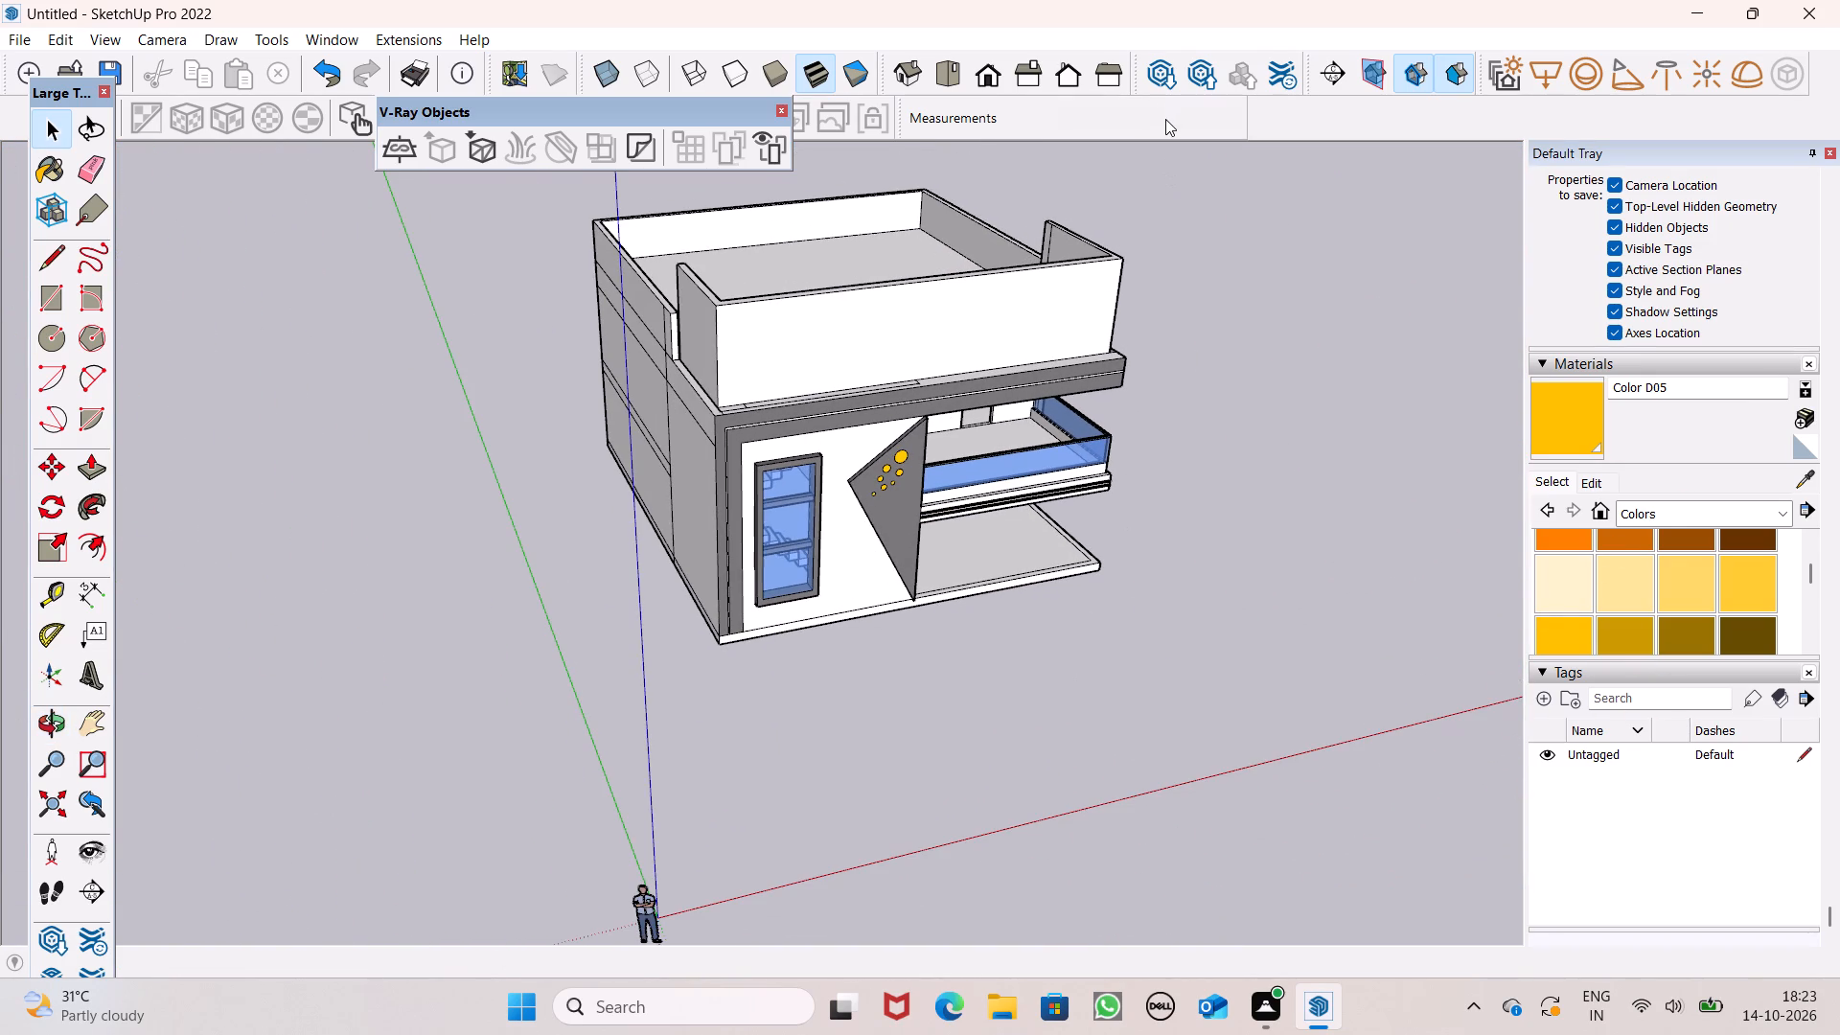
scroll(1165, 119, "down", 1)
scroll(1165, 119, "up", 7)
scroll(991, 128, "down", 1)
scroll(991, 128, "up", 5)
scroll(1201, 181, "up", 1)
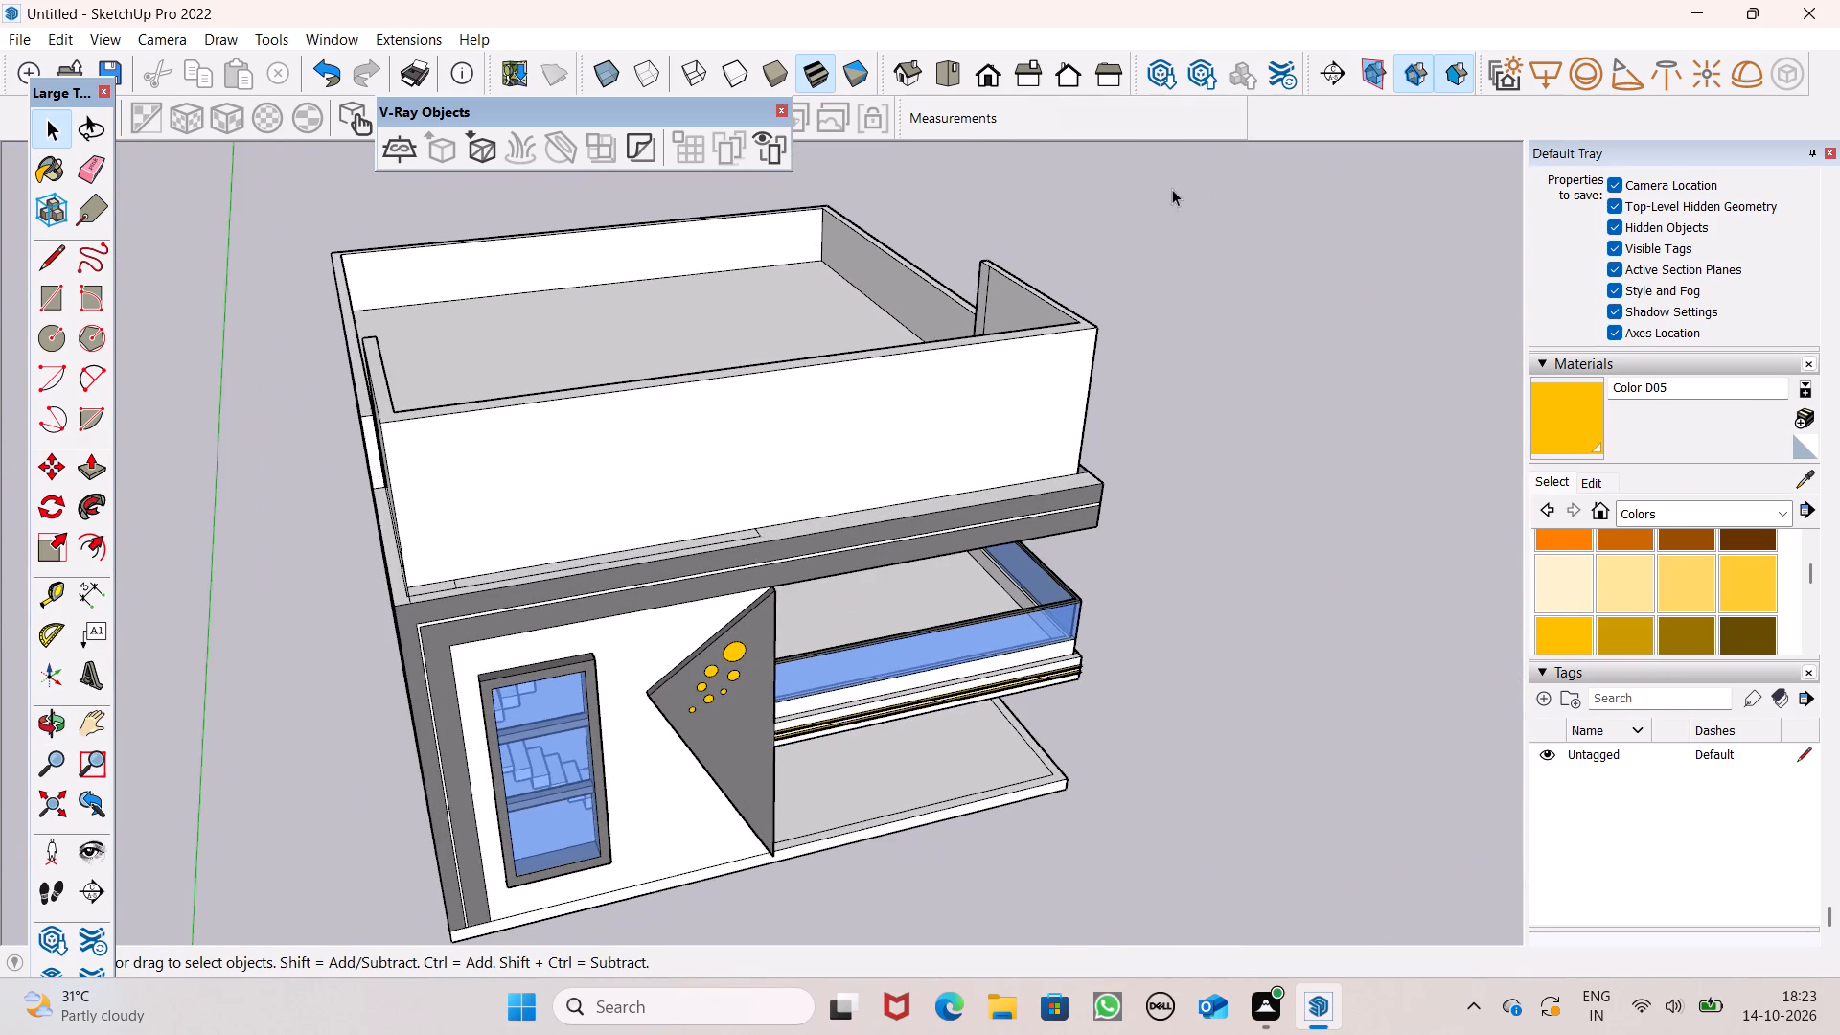
scroll(1172, 189, "up", 1)
middle_click_drag(1167, 256, 976, 153)
scroll(1084, 231, "up", 4)
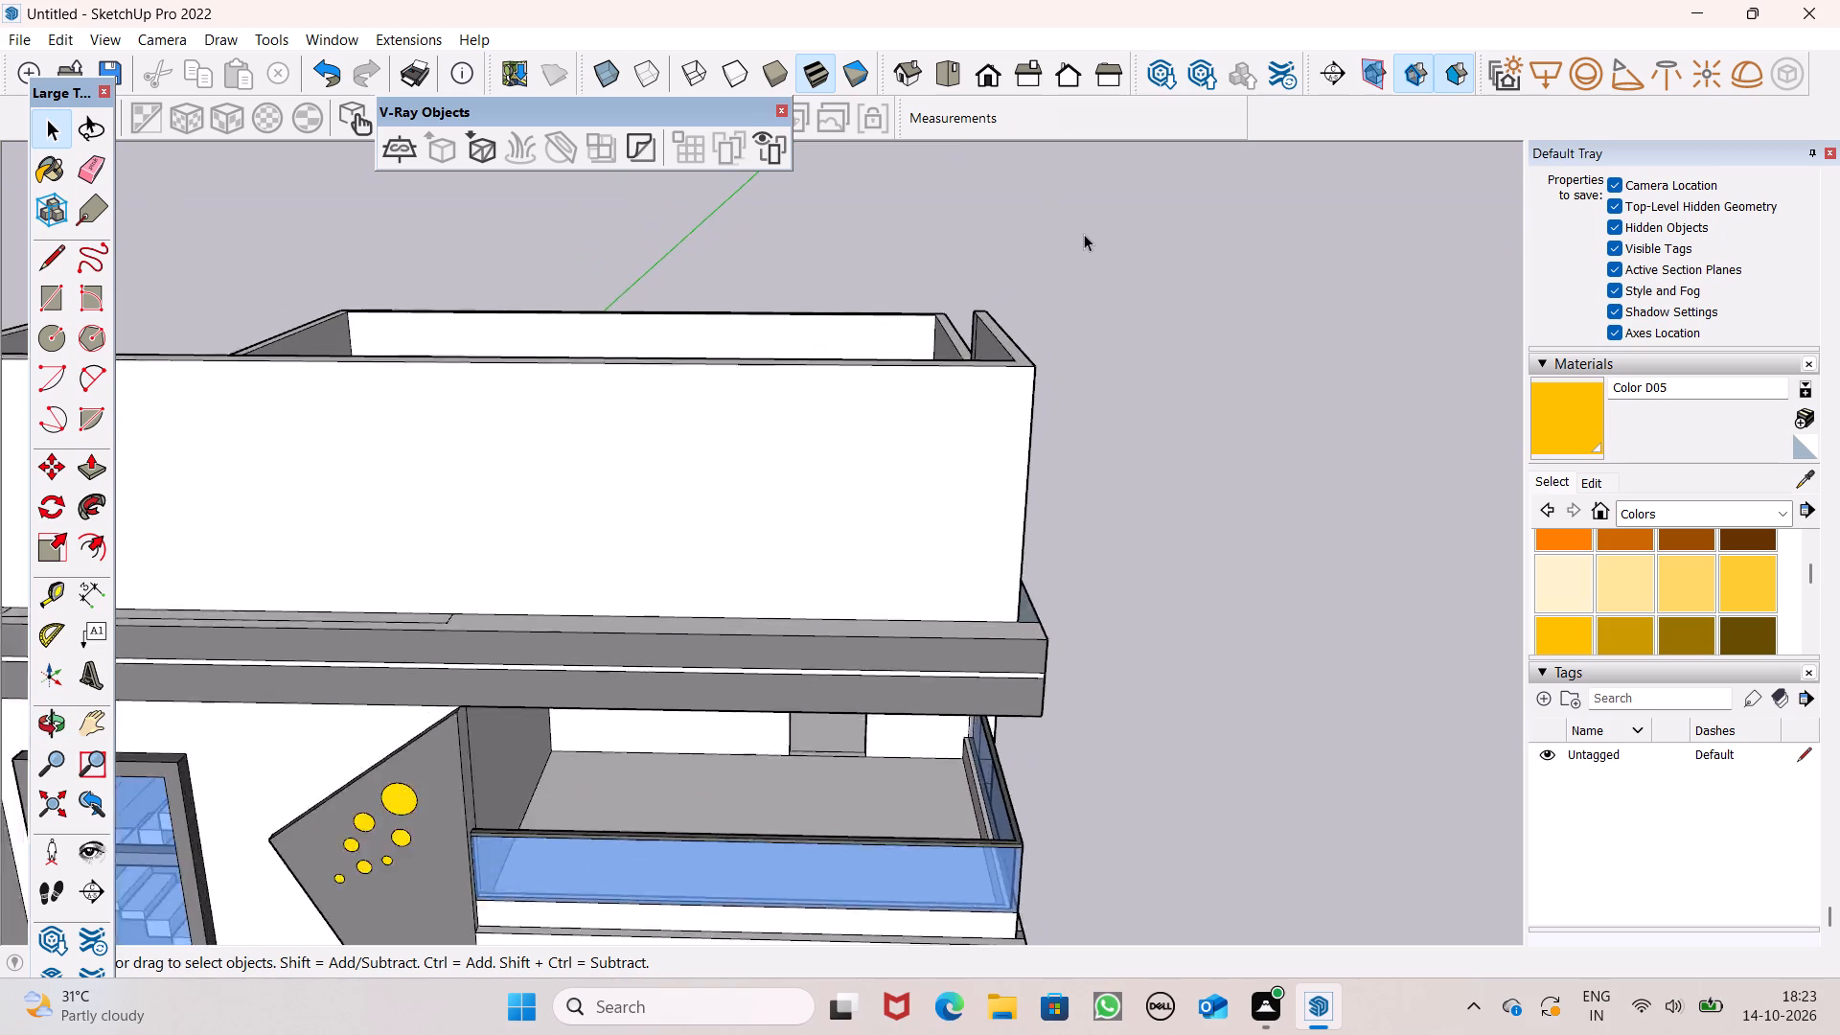
scroll(1084, 234, "up", 2)
scroll(406, 283, "down", 3)
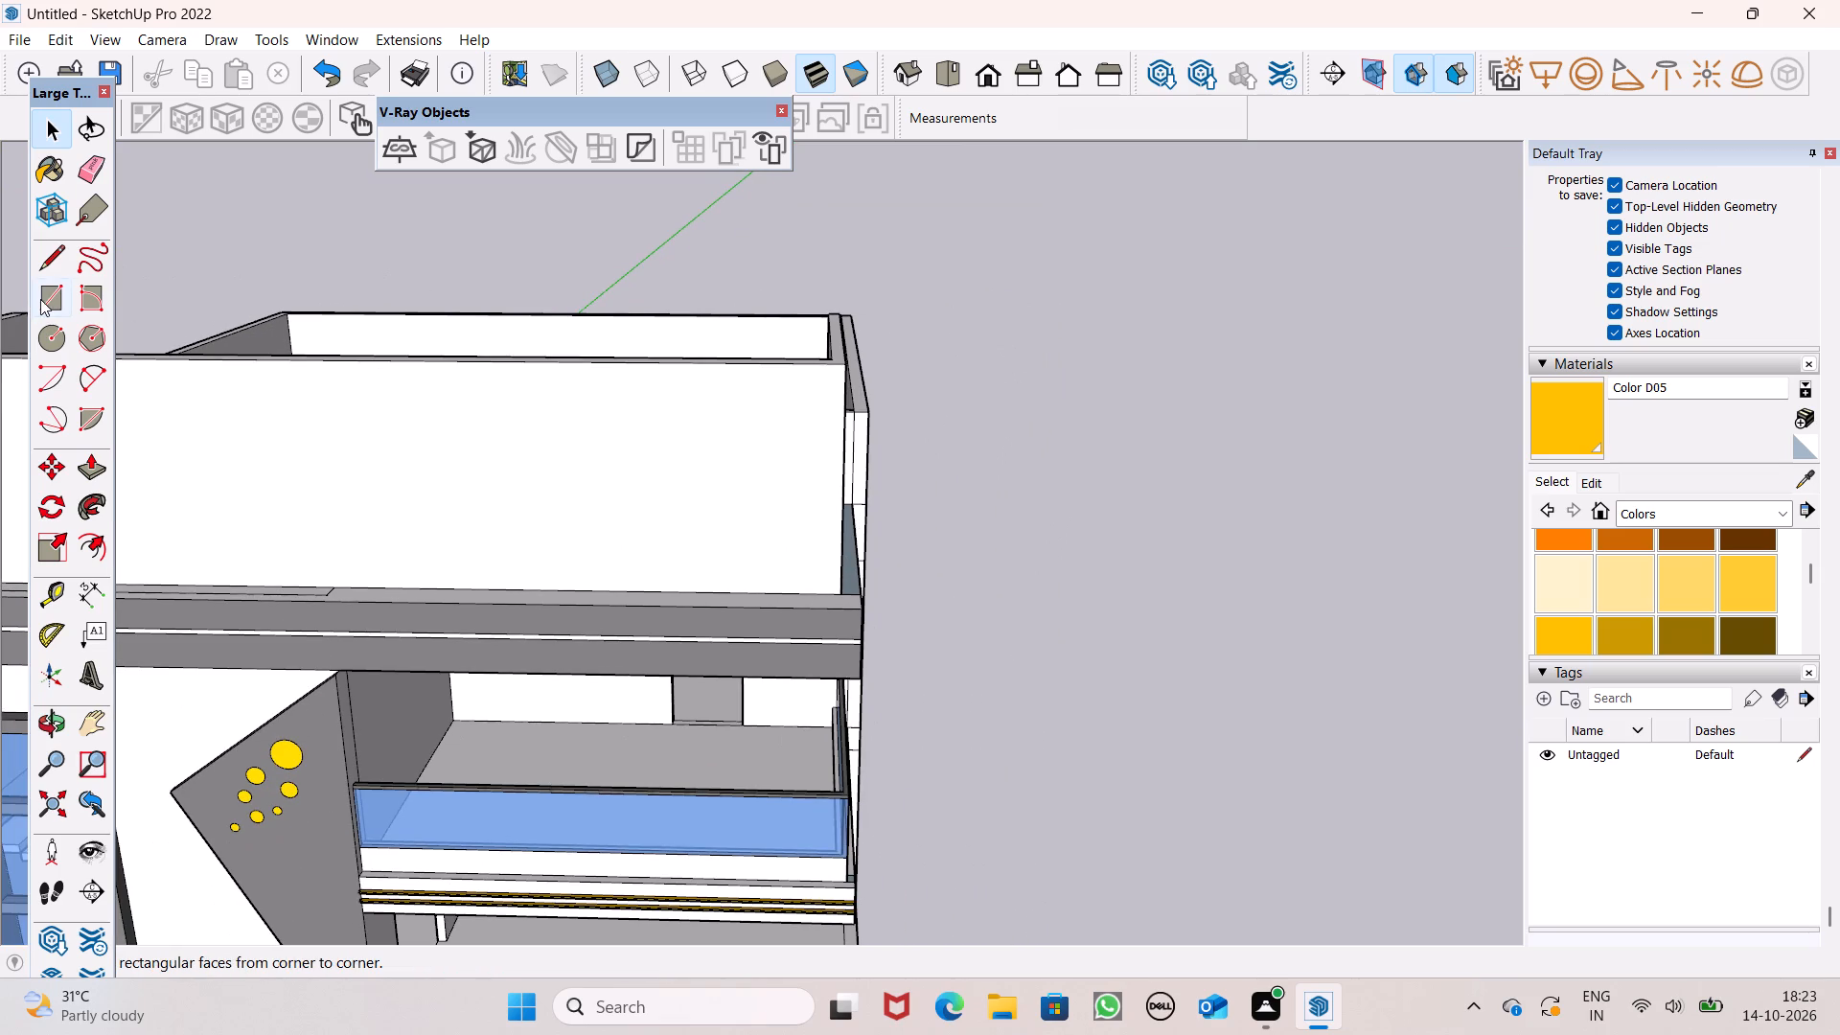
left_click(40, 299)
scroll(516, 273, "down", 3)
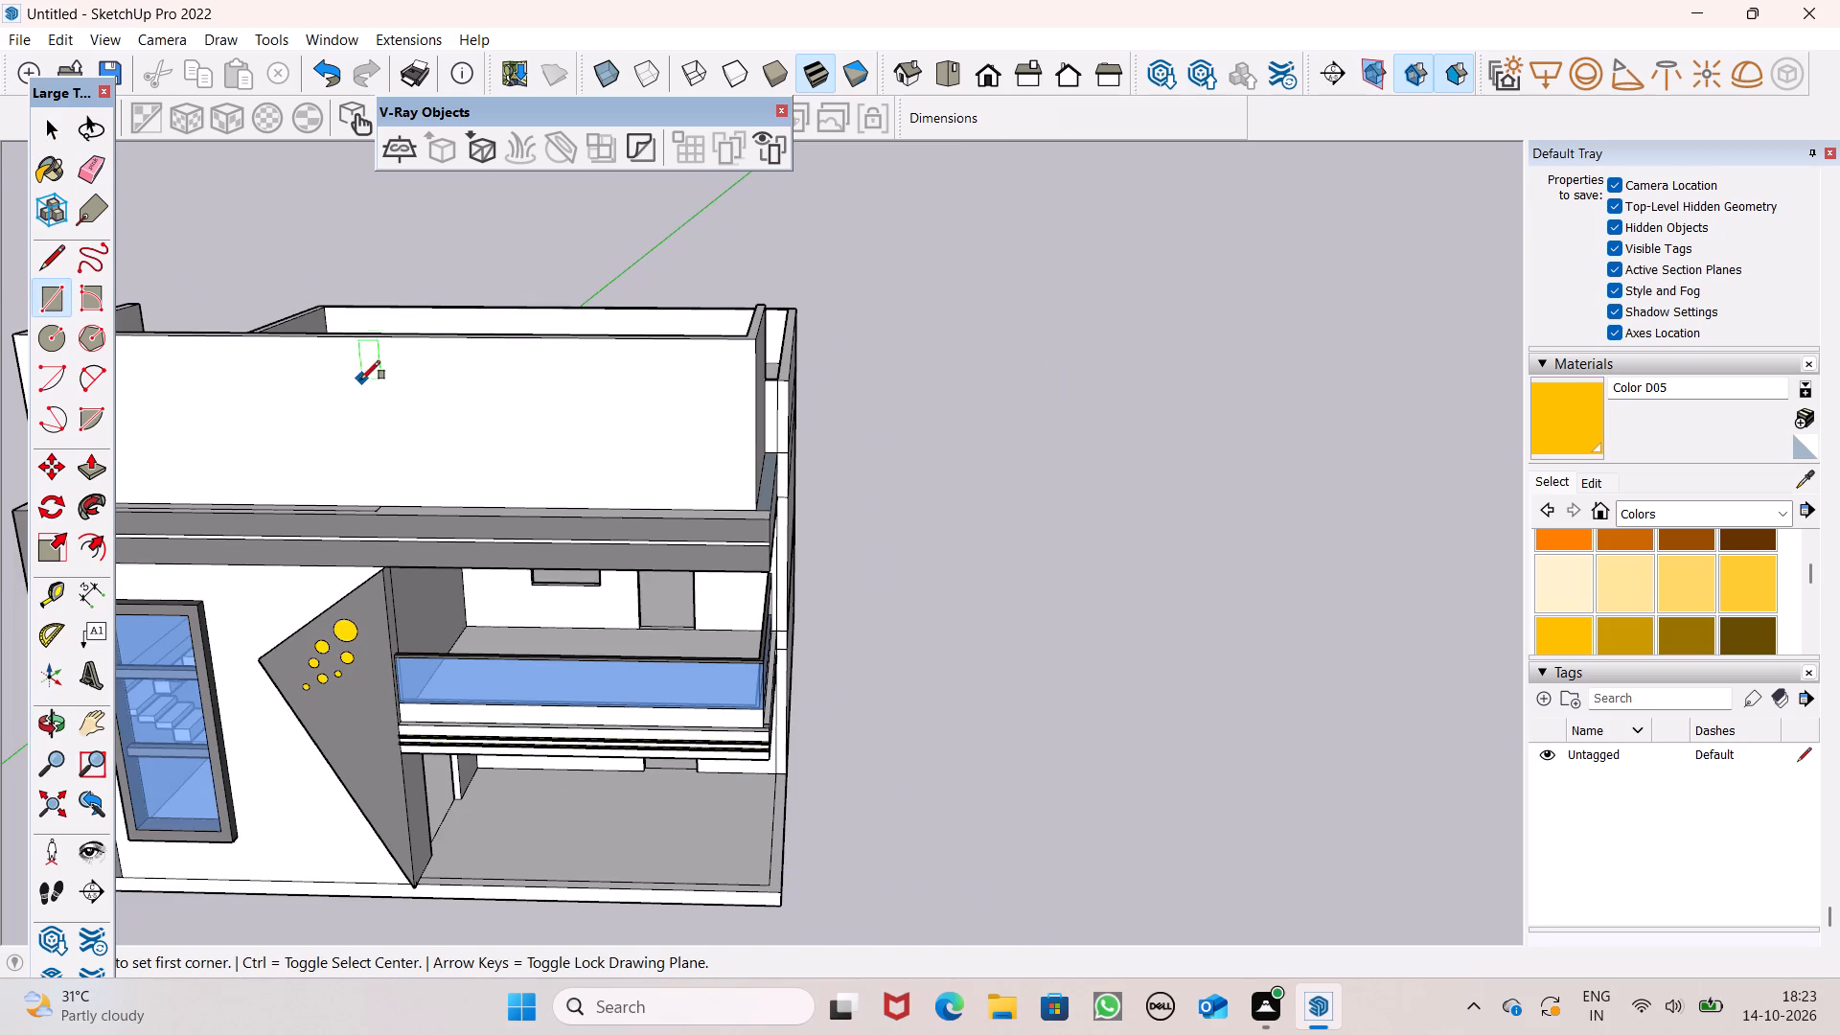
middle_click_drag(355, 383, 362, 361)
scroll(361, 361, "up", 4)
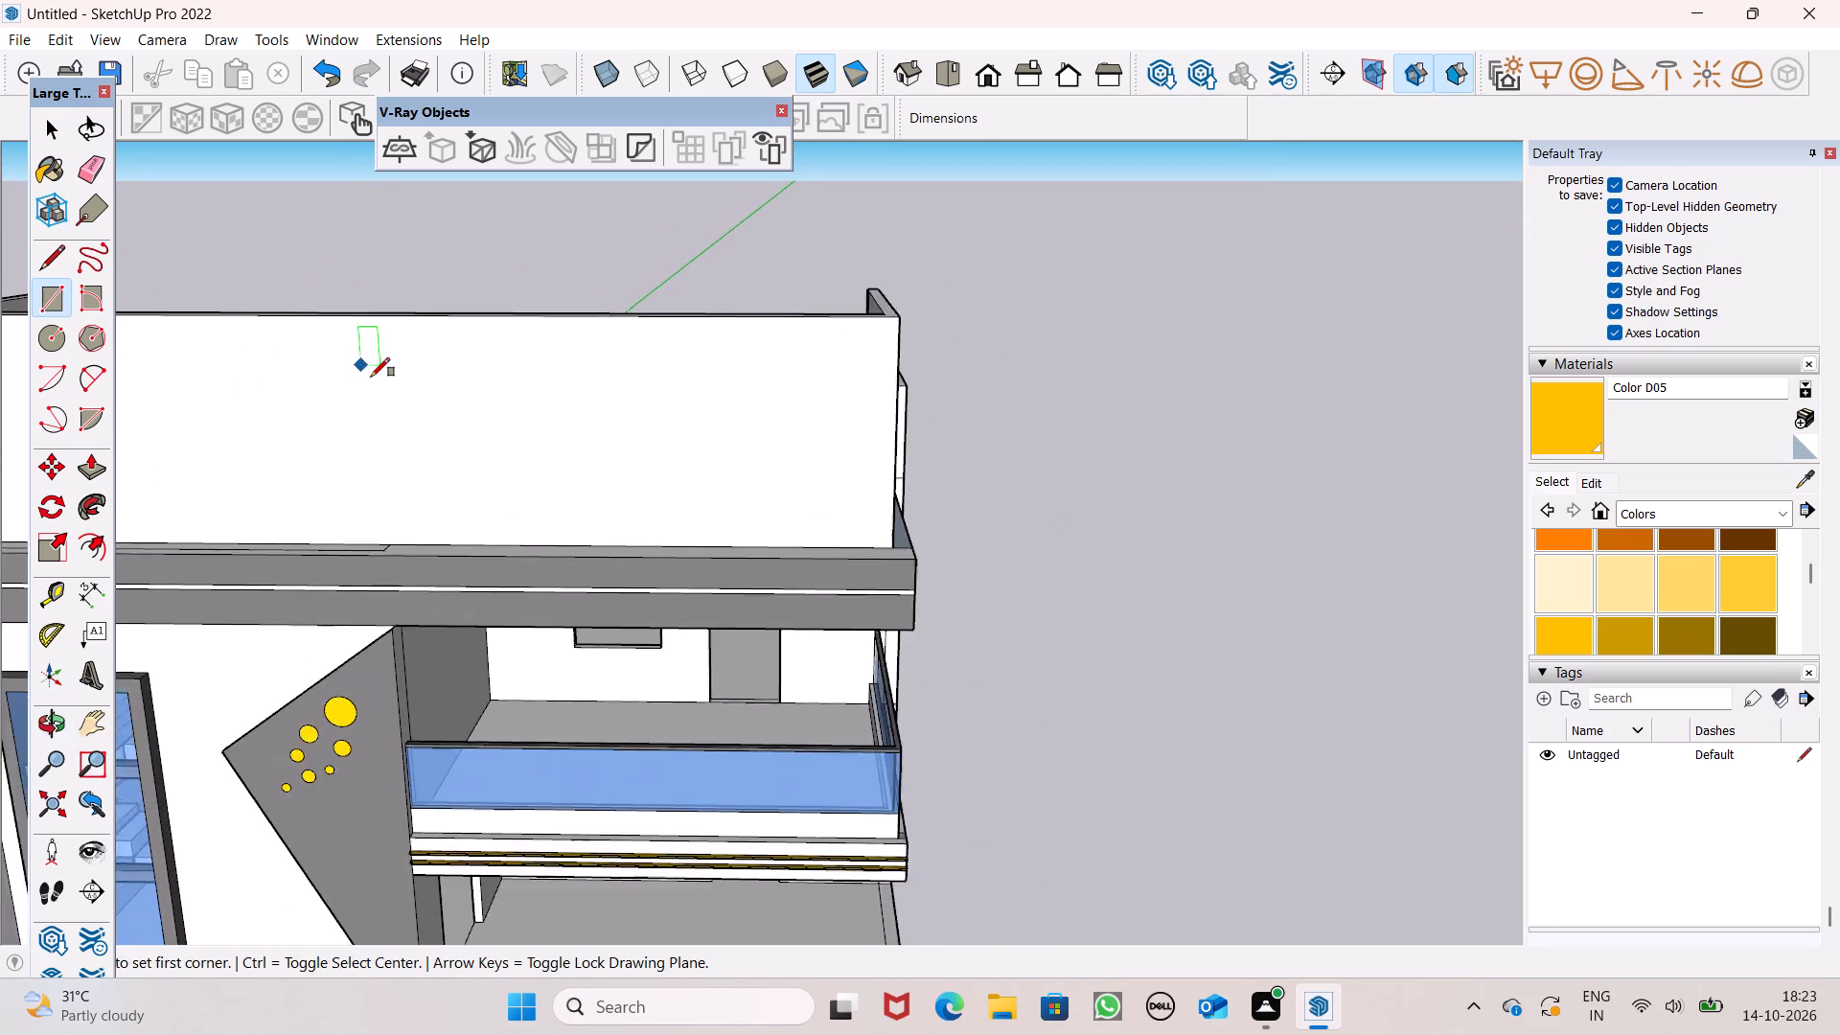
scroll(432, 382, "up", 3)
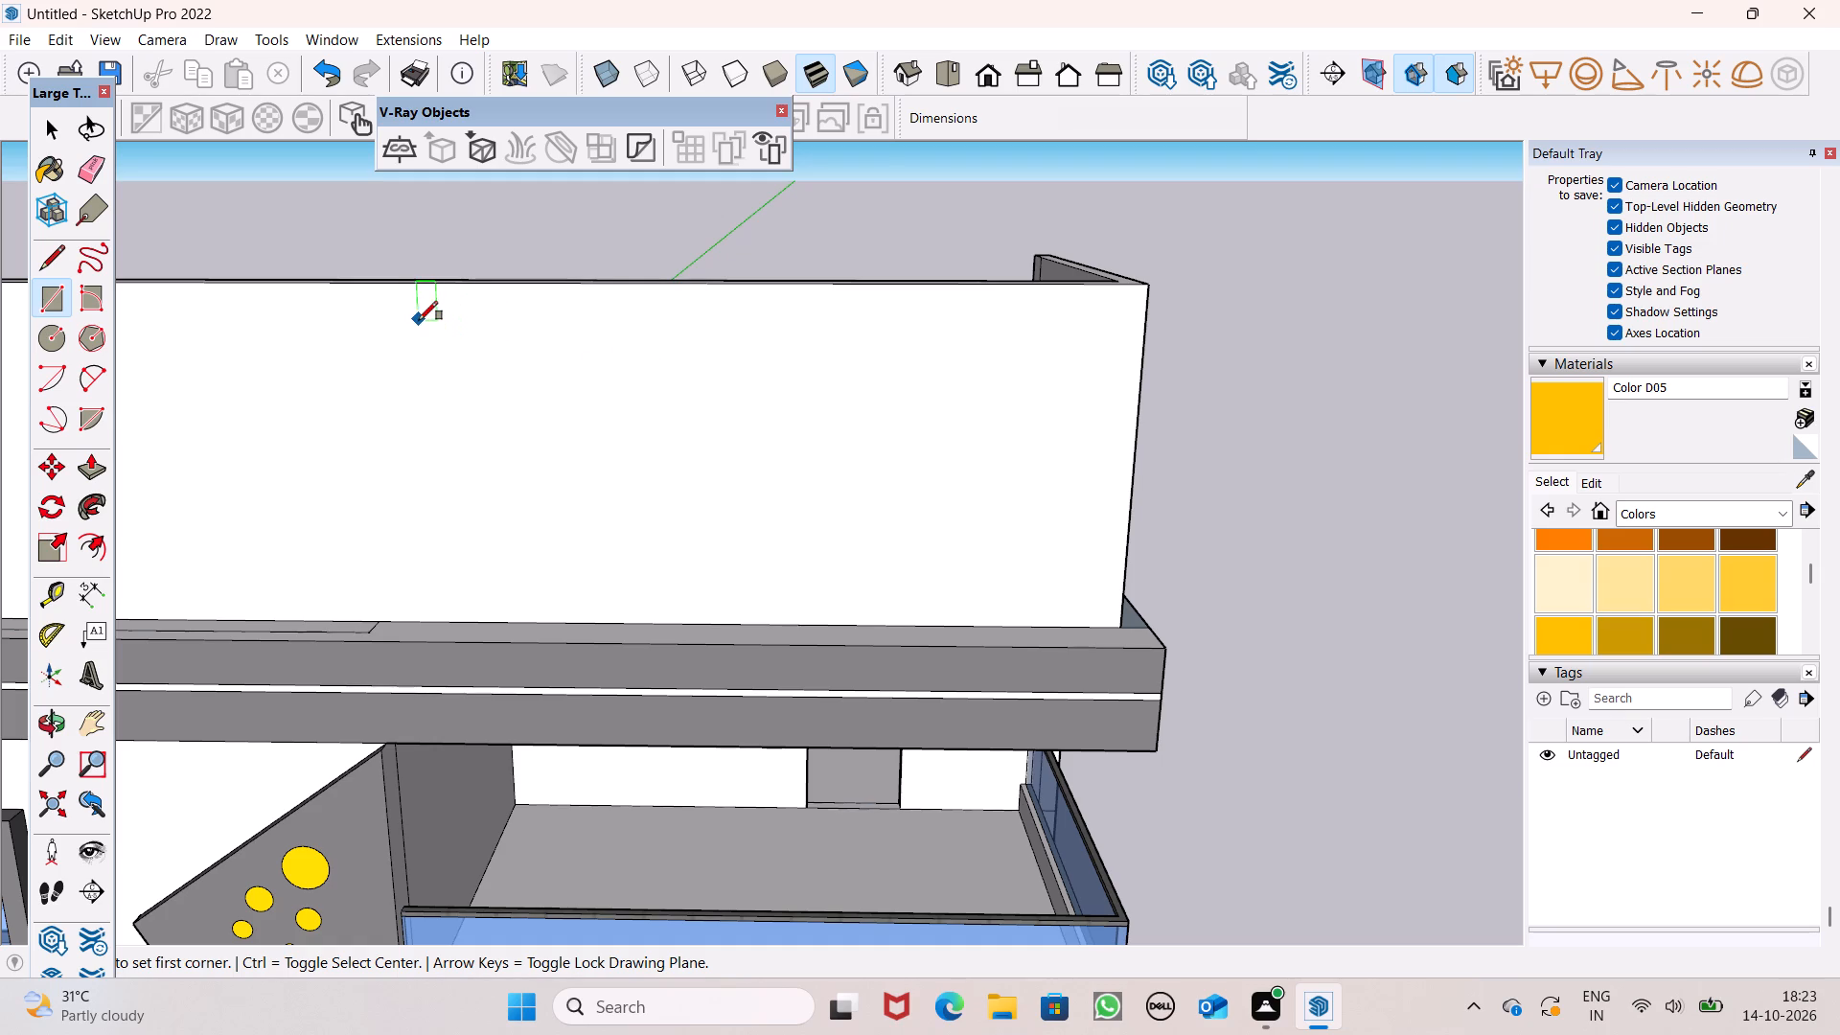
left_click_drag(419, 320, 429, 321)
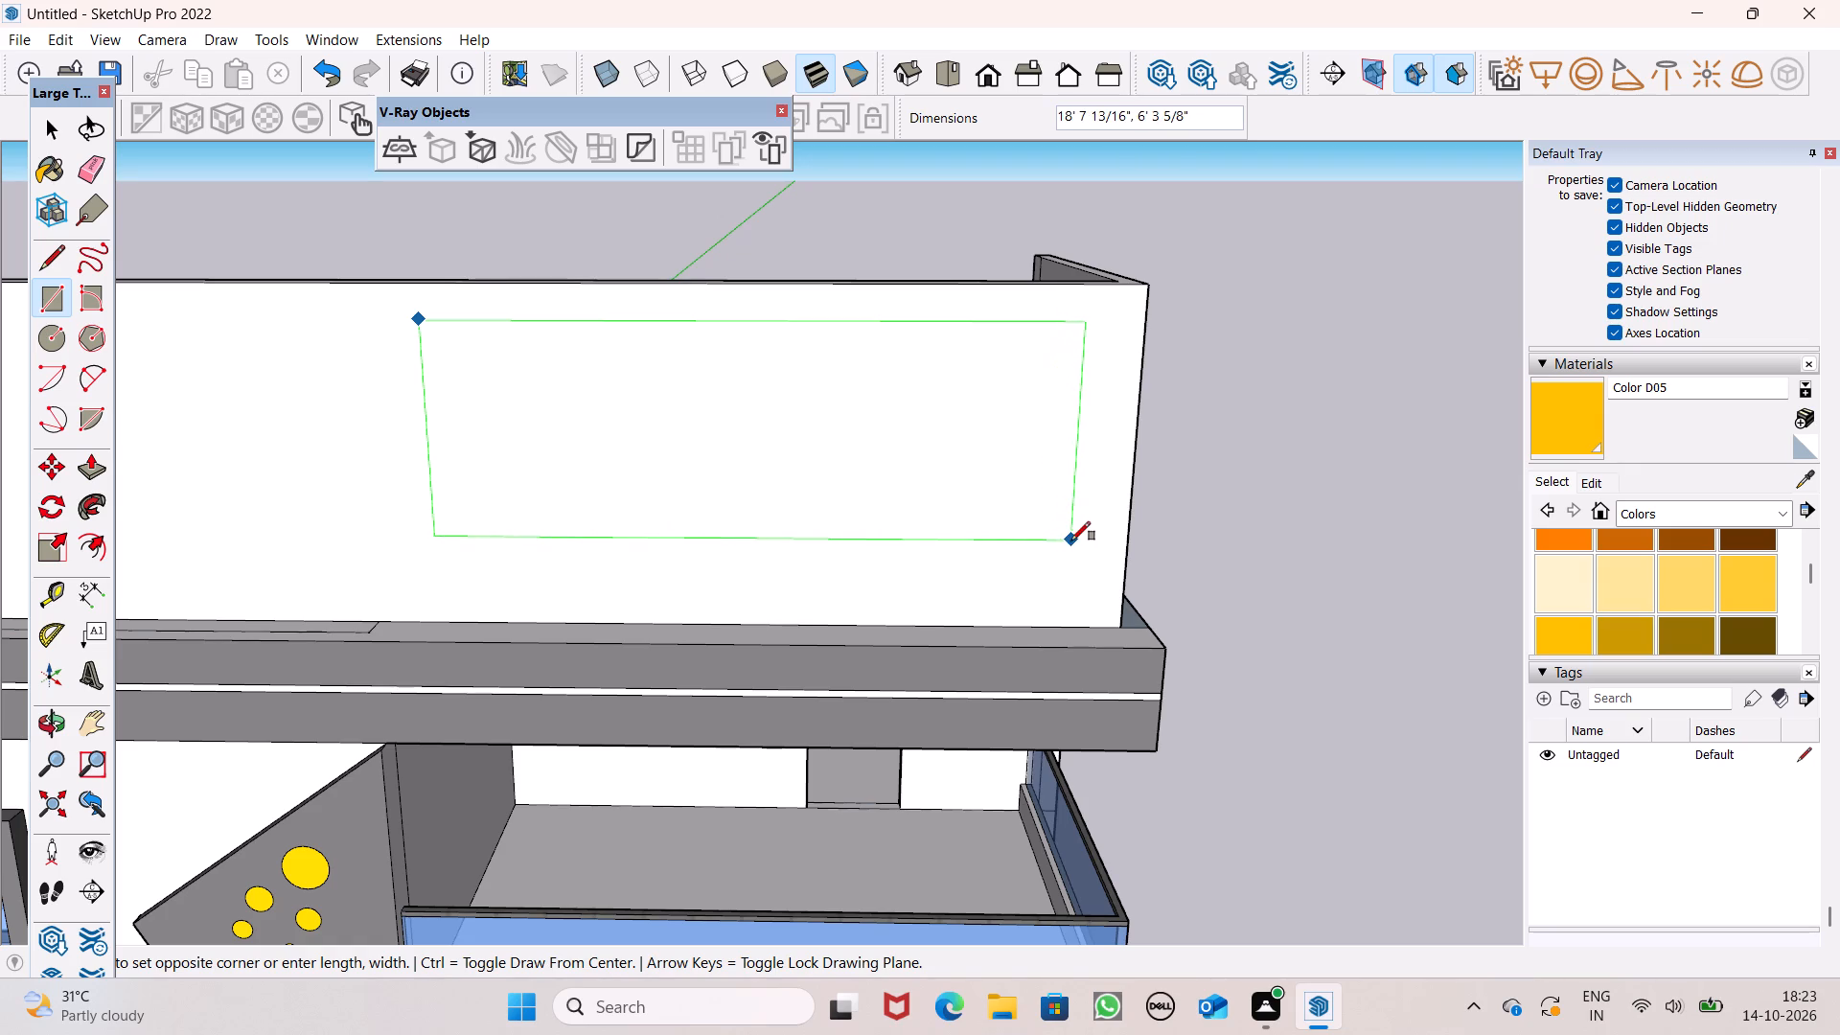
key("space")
Draw a rectangle about 18' 9 1/2" by 7' 2" on the upper front wall, above the balcony and near the wall's end.
scroll(819, 420, "down", 2)
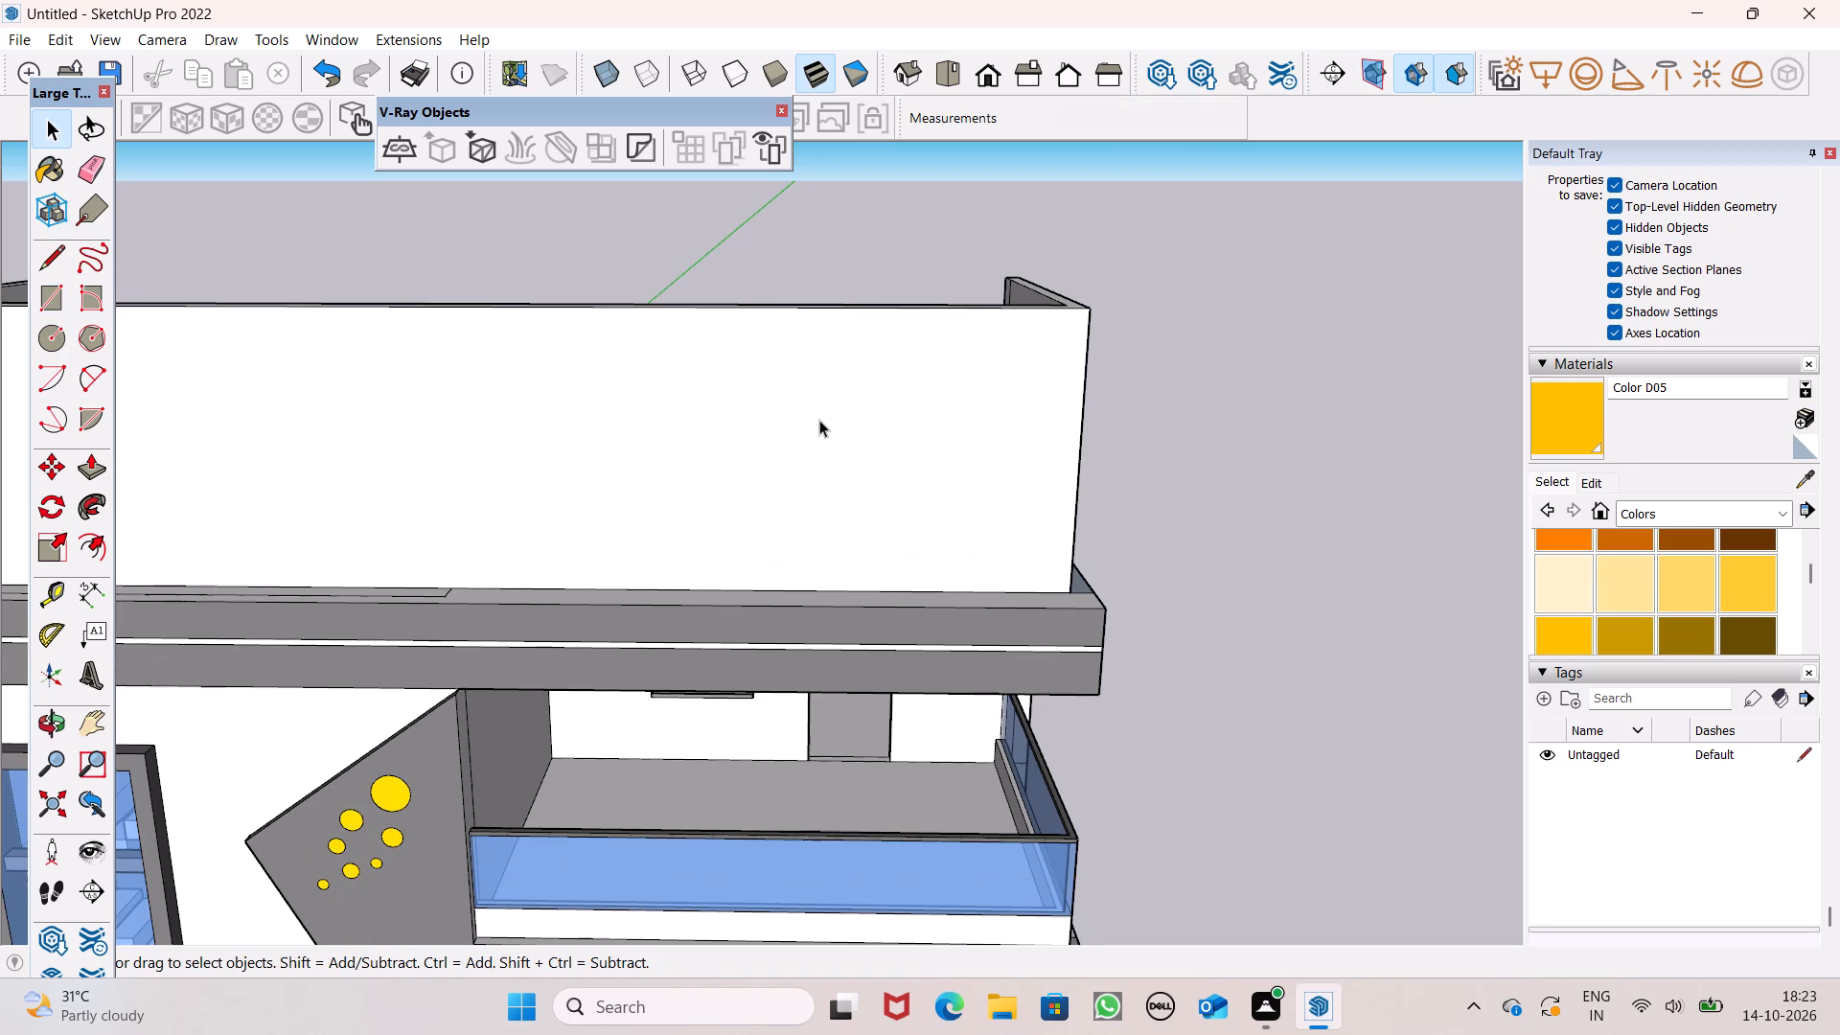
scroll(904, 415, "up", 1)
scroll(686, 336, "down", 1)
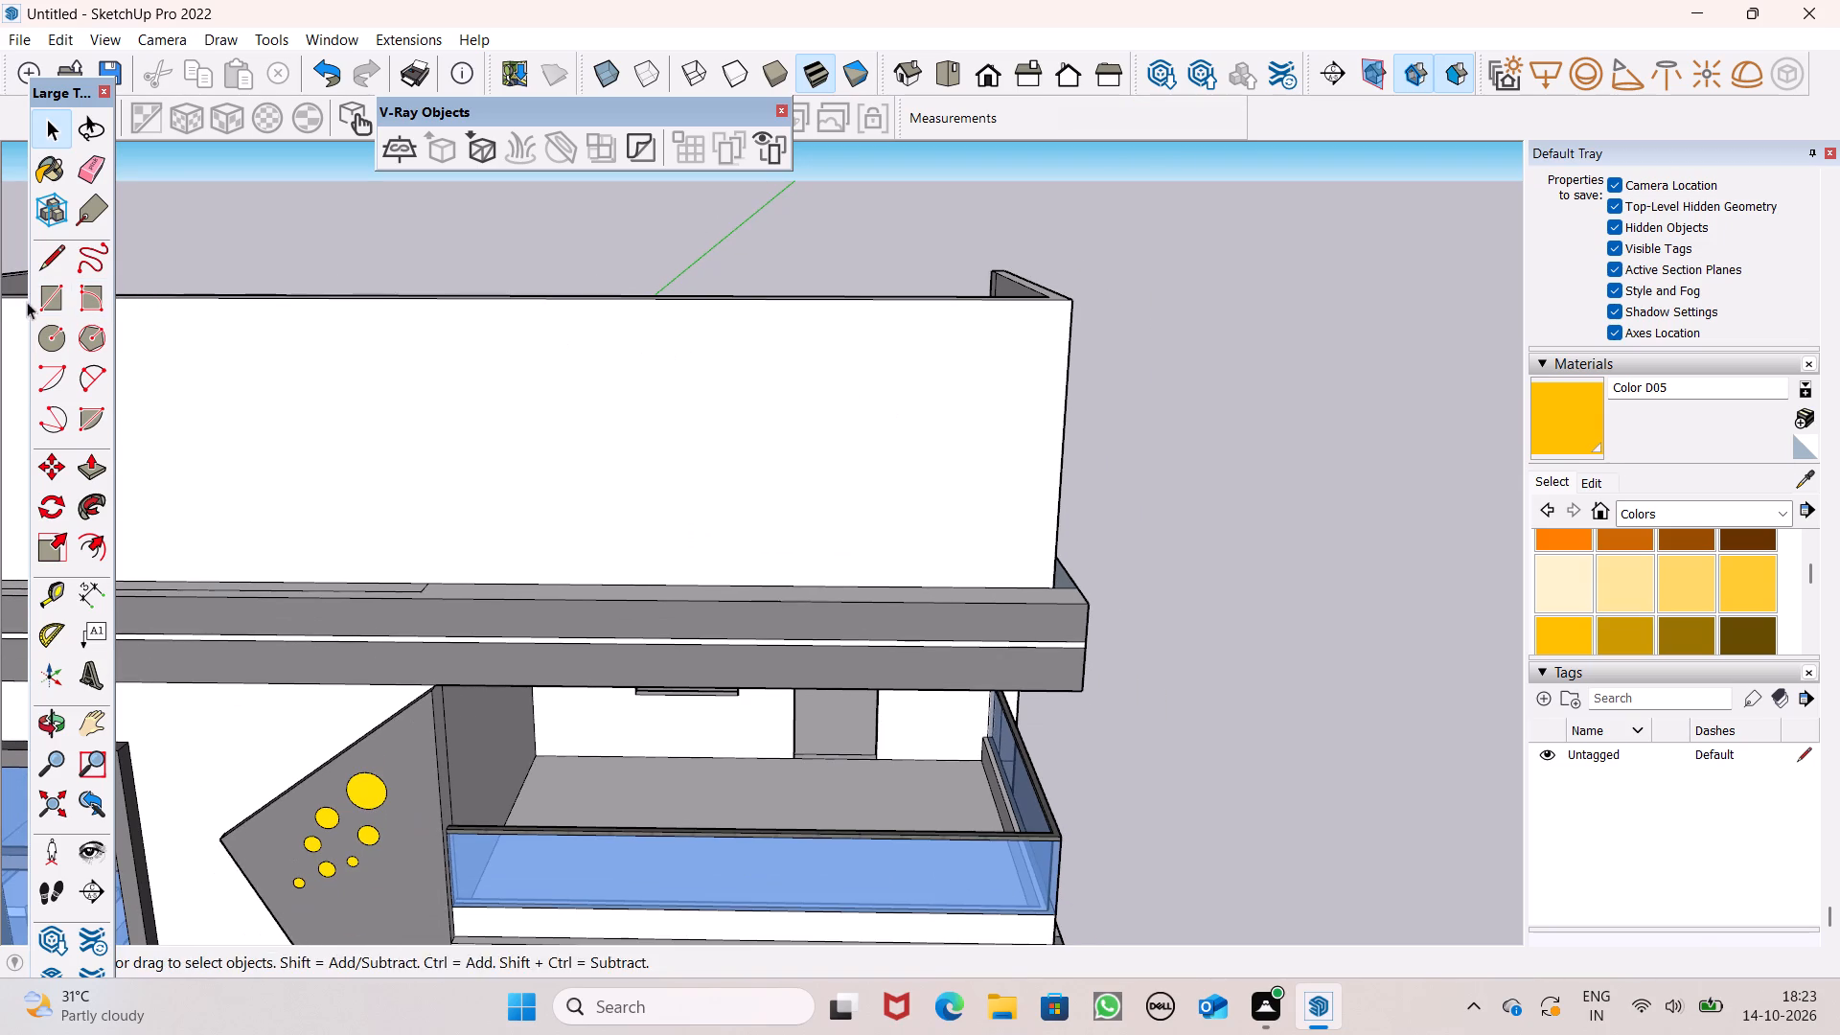
left_click_drag(46, 296, 57, 294)
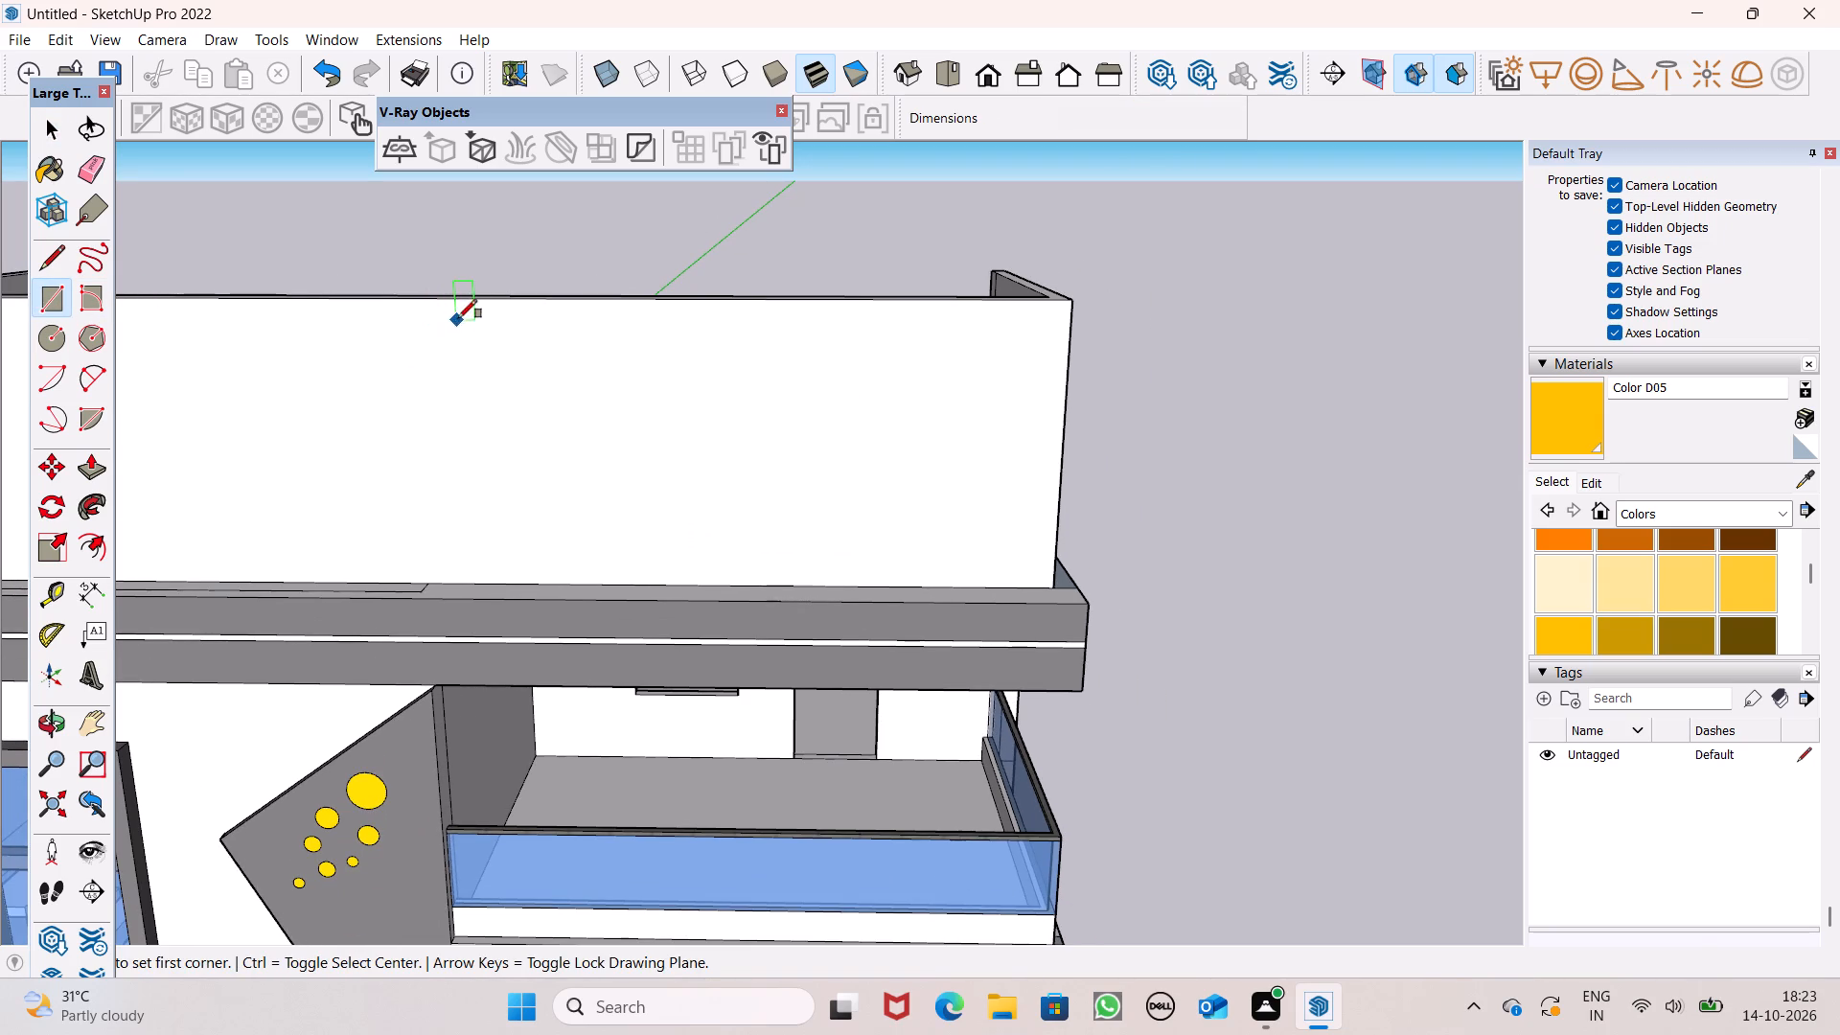
left_click(486, 319)
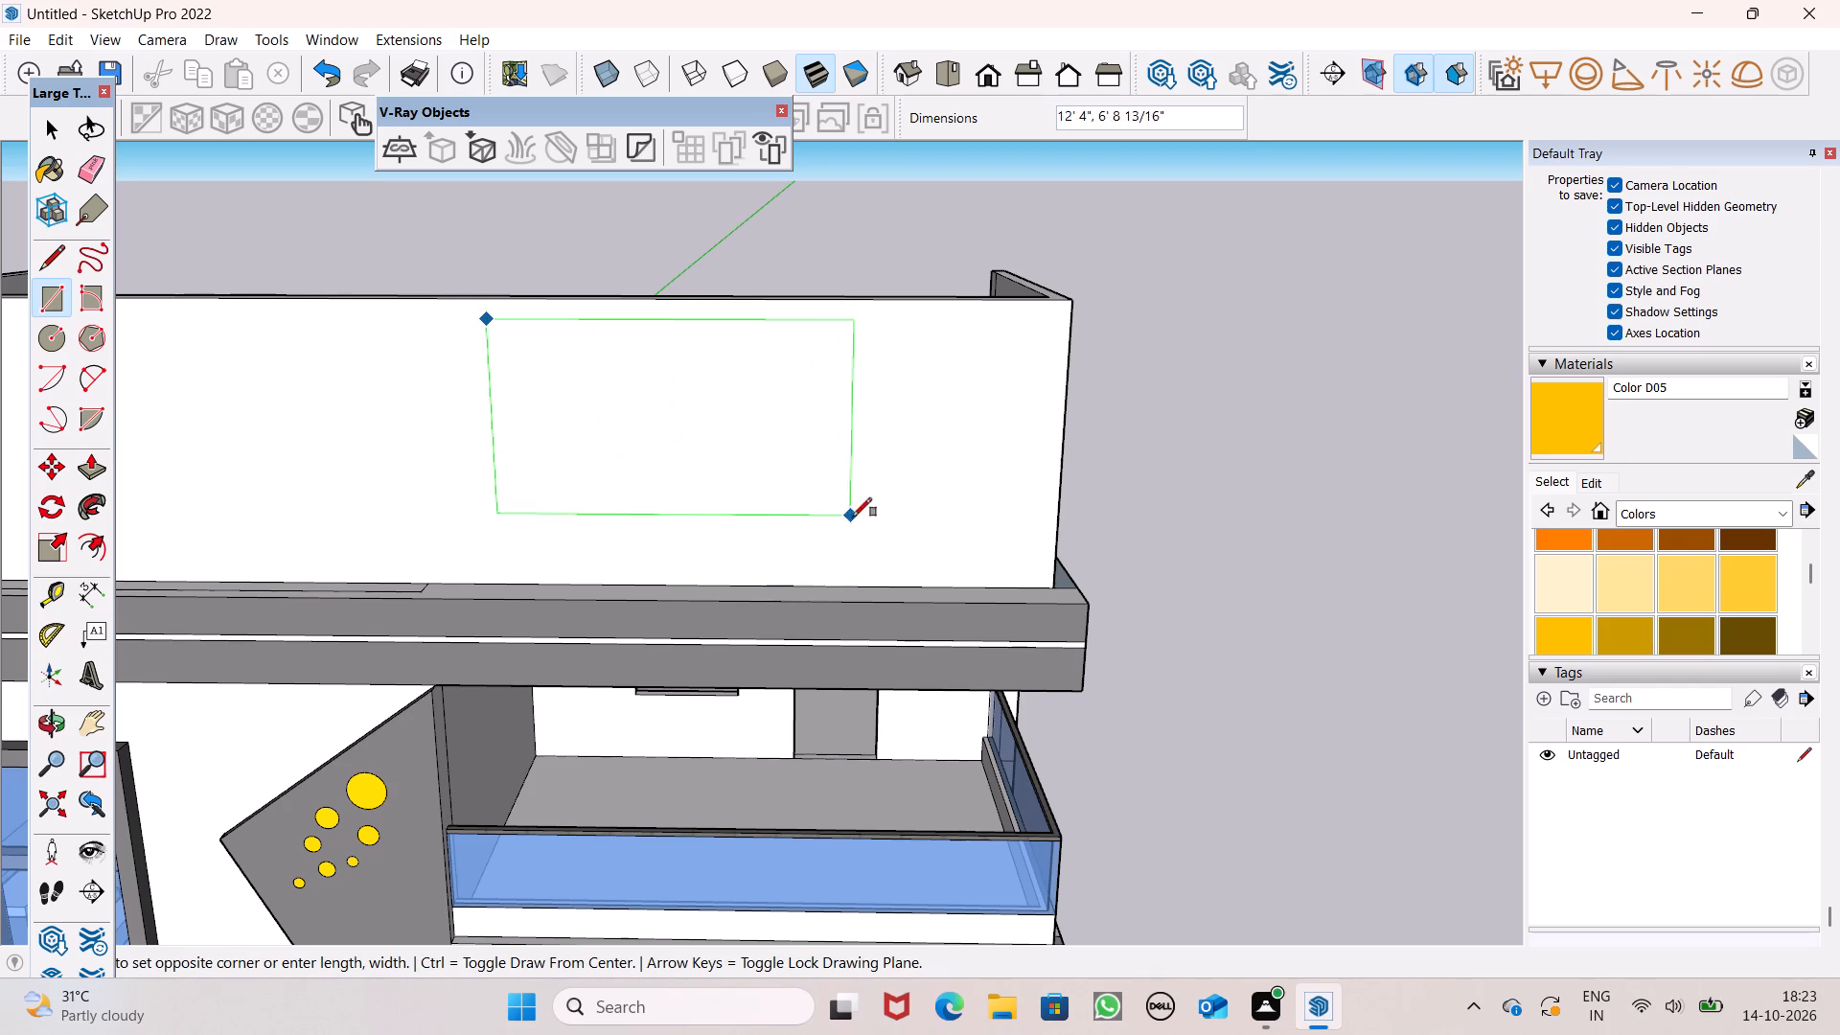
left_click(1036, 529)
Push the large rectangle back about 1' 1 3/8" through the upper front wall to cut an opening.
left_click_drag(92, 470, 117, 453)
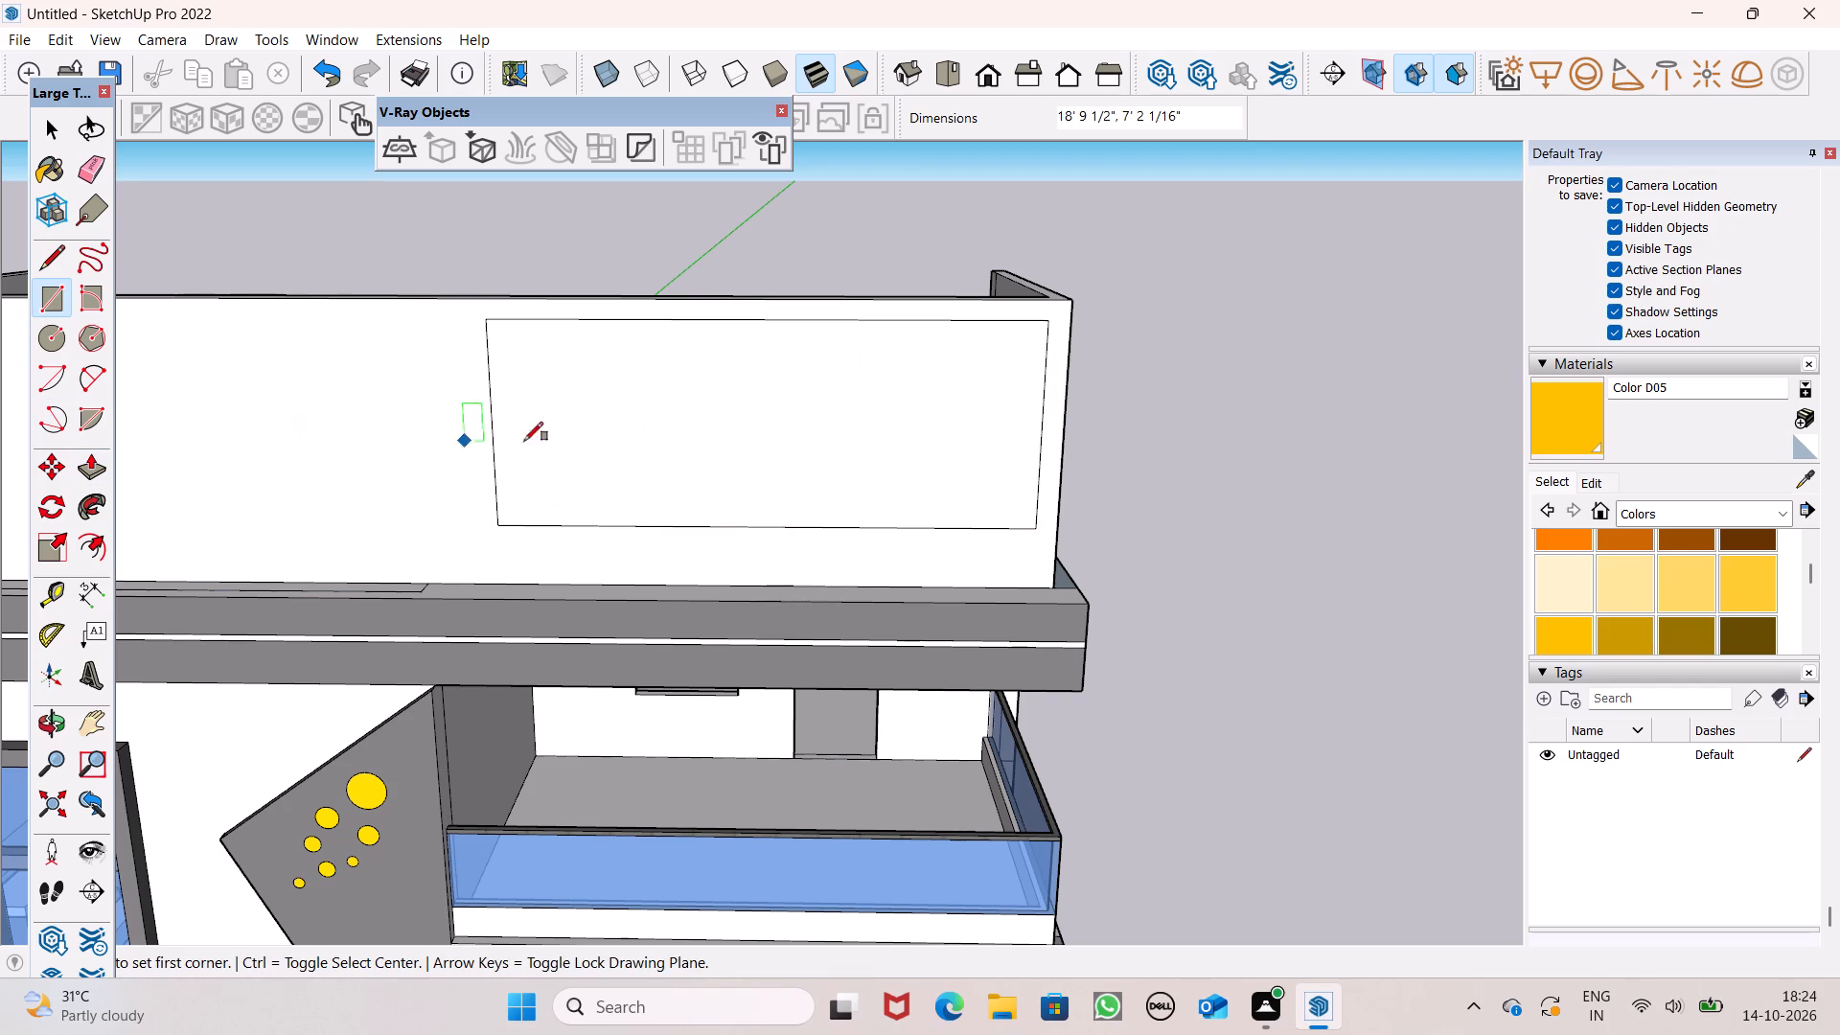
left_click_drag(582, 486, 619, 466)
key("space")
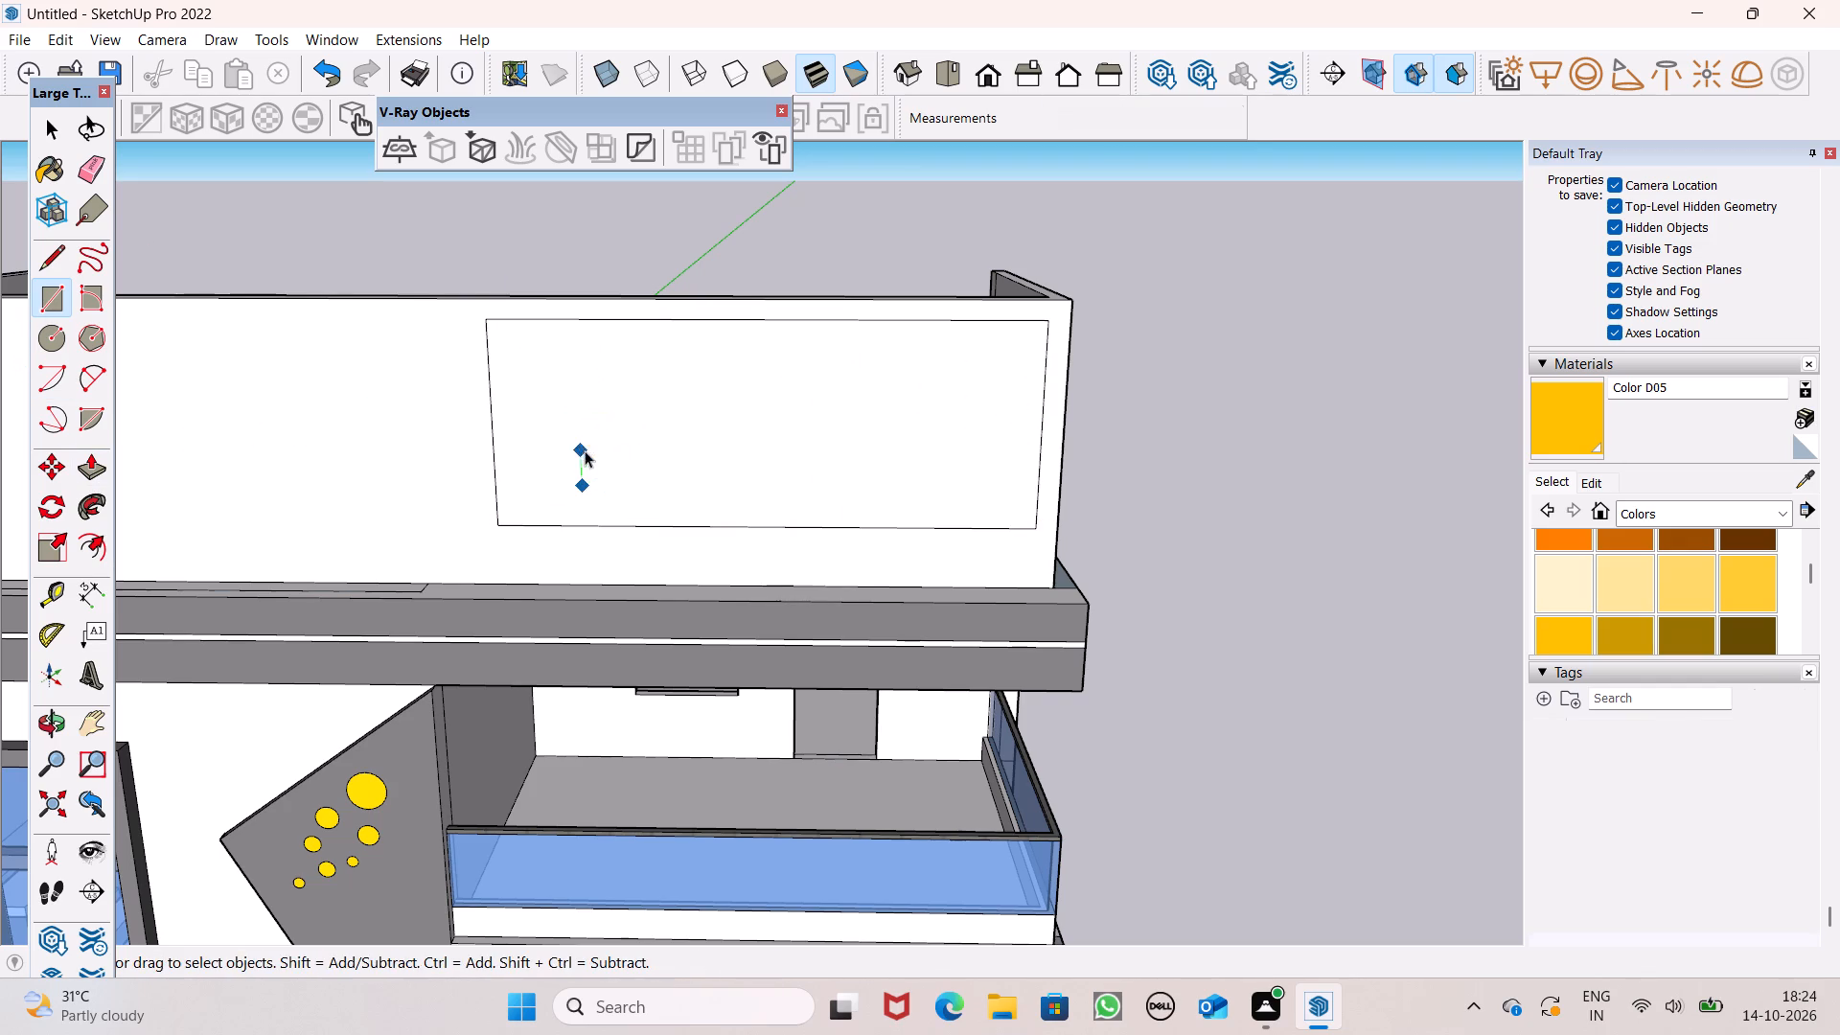
left_click(81, 470)
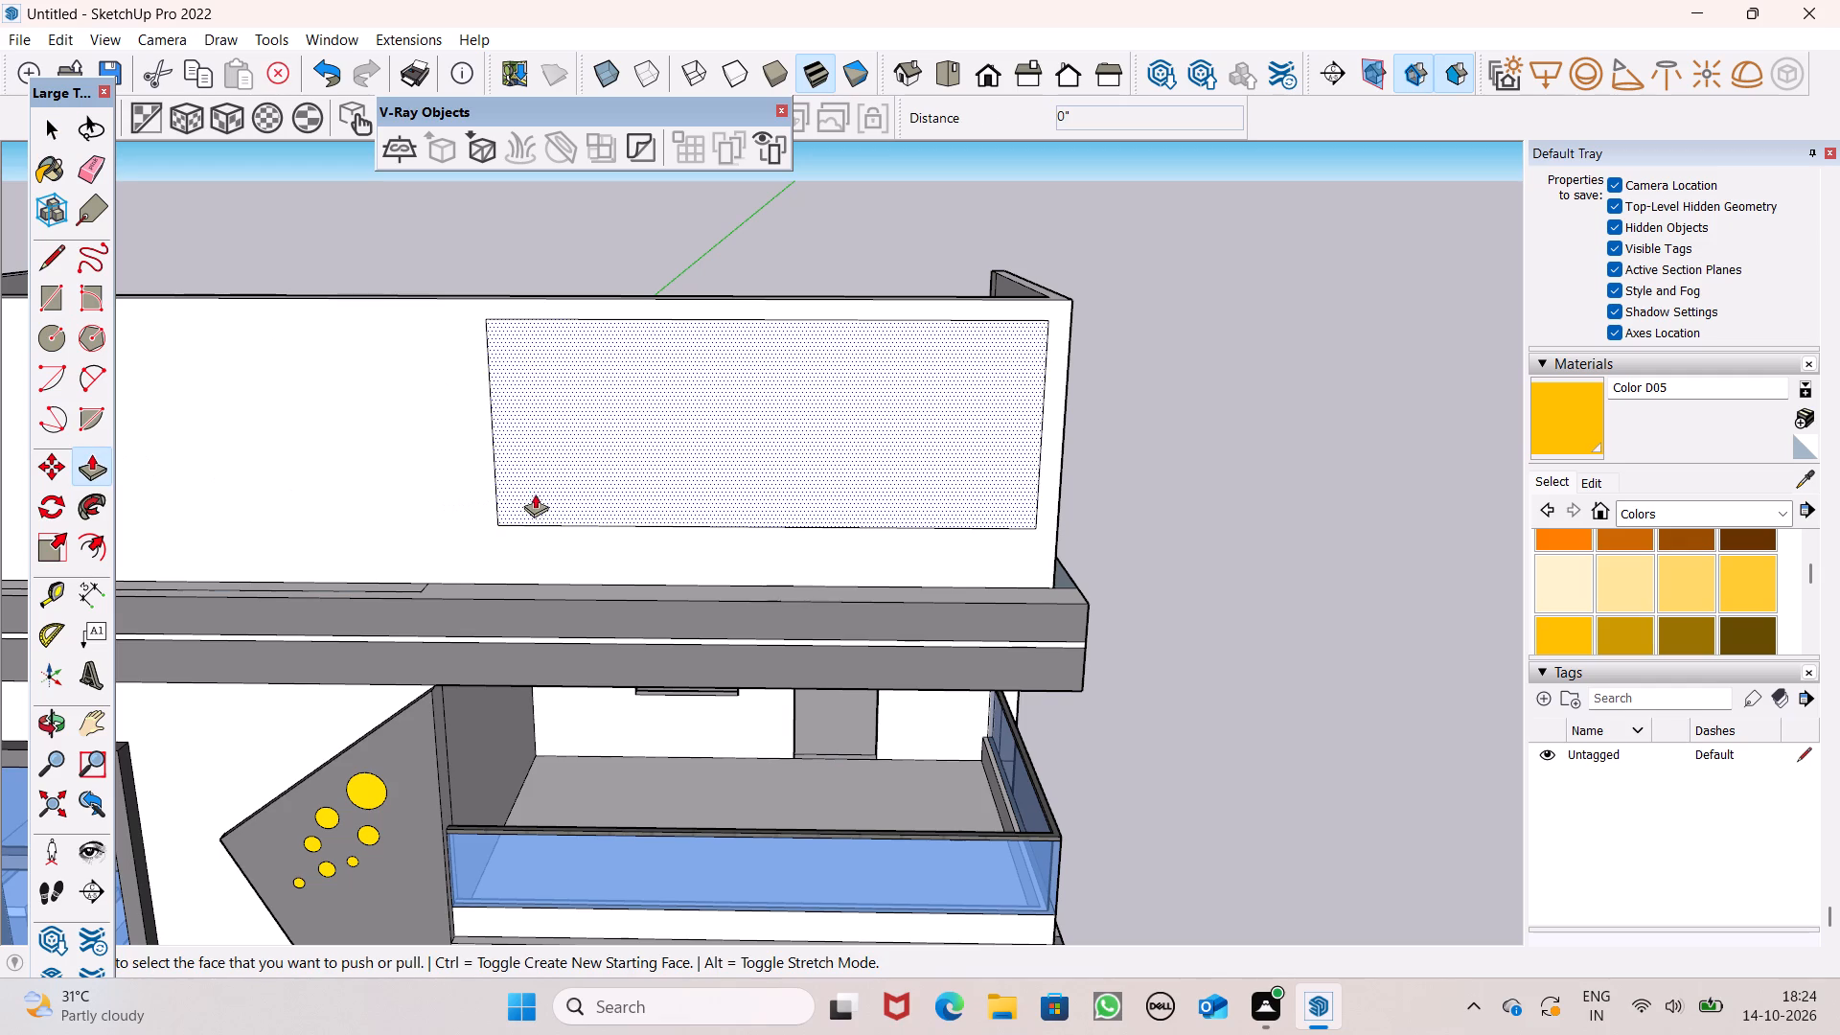
left_click_drag(553, 497, 645, 449)
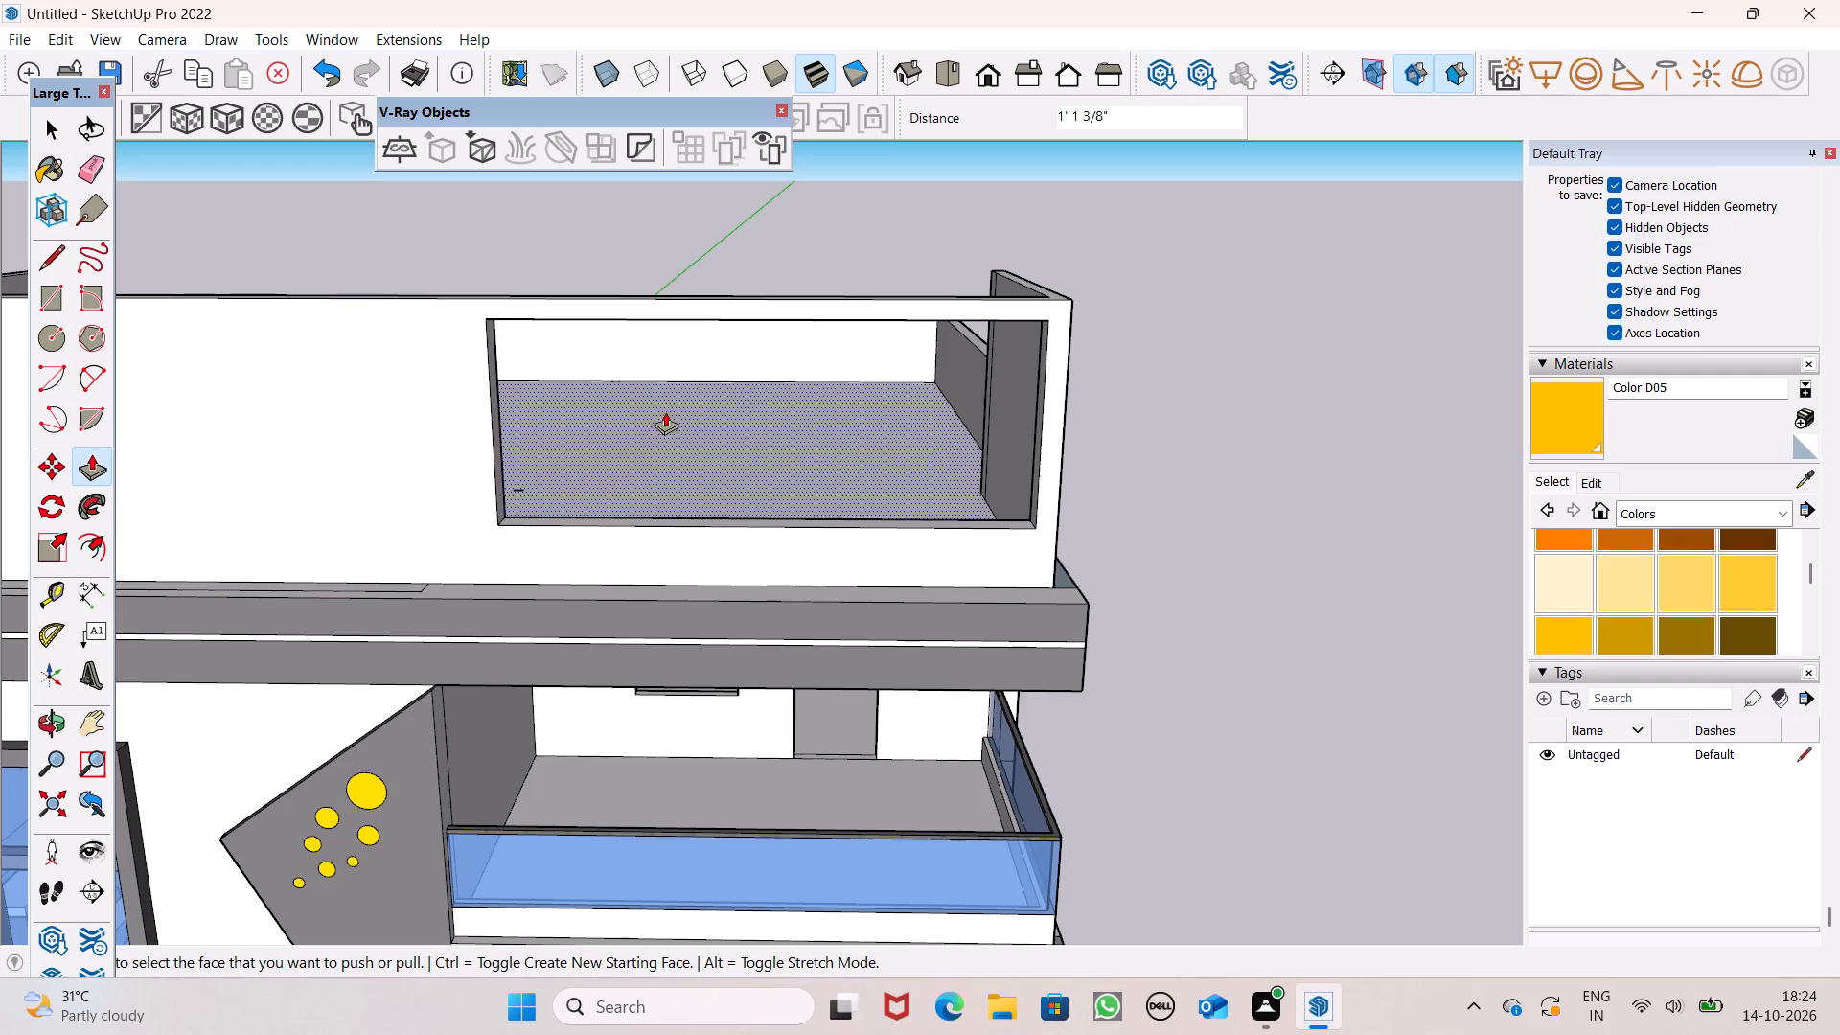
Examine the new opening in the upper front wall from the balcony corner and from the front.
scroll(687, 393, "down", 2)
middle_click_drag(701, 448, 409, 600)
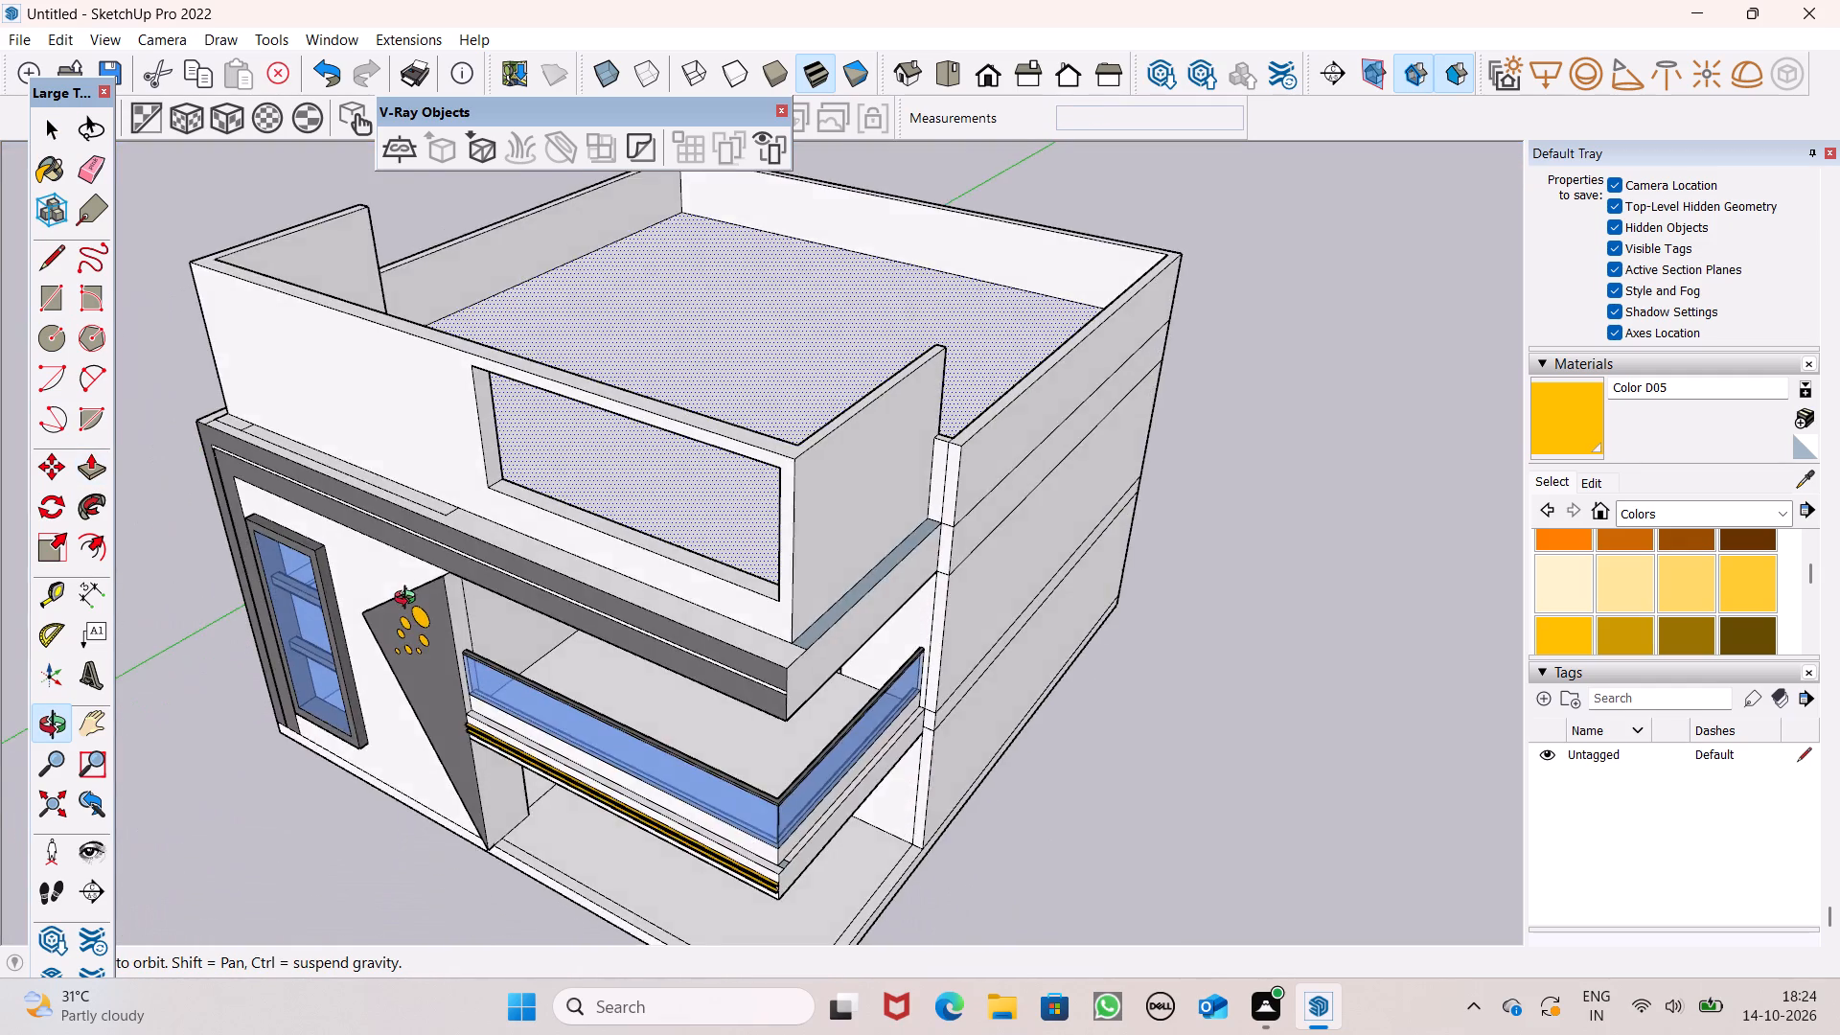
middle_click_drag(409, 600, 616, 613)
key("space")
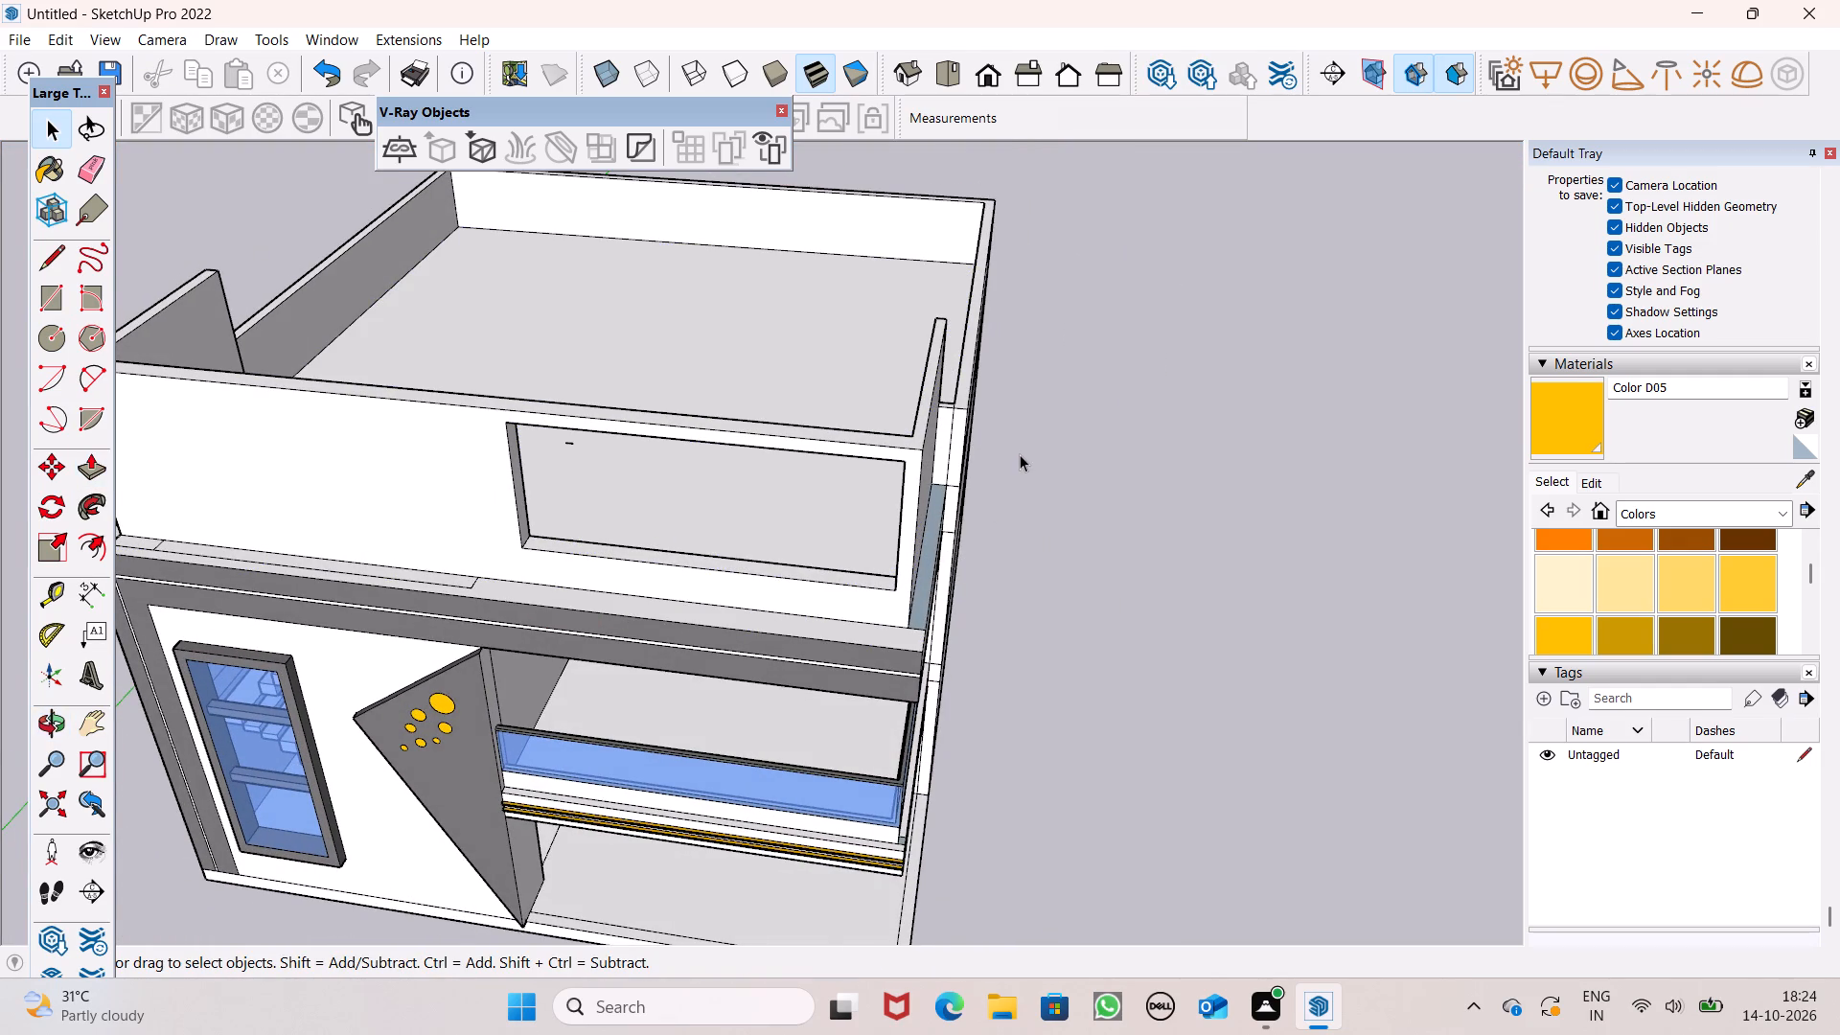
scroll(1020, 454, "down", 1)
middle_click_drag(991, 499, 1092, 449)
scroll(1092, 435, "up", 1)
scroll(1078, 392, "down", 2)
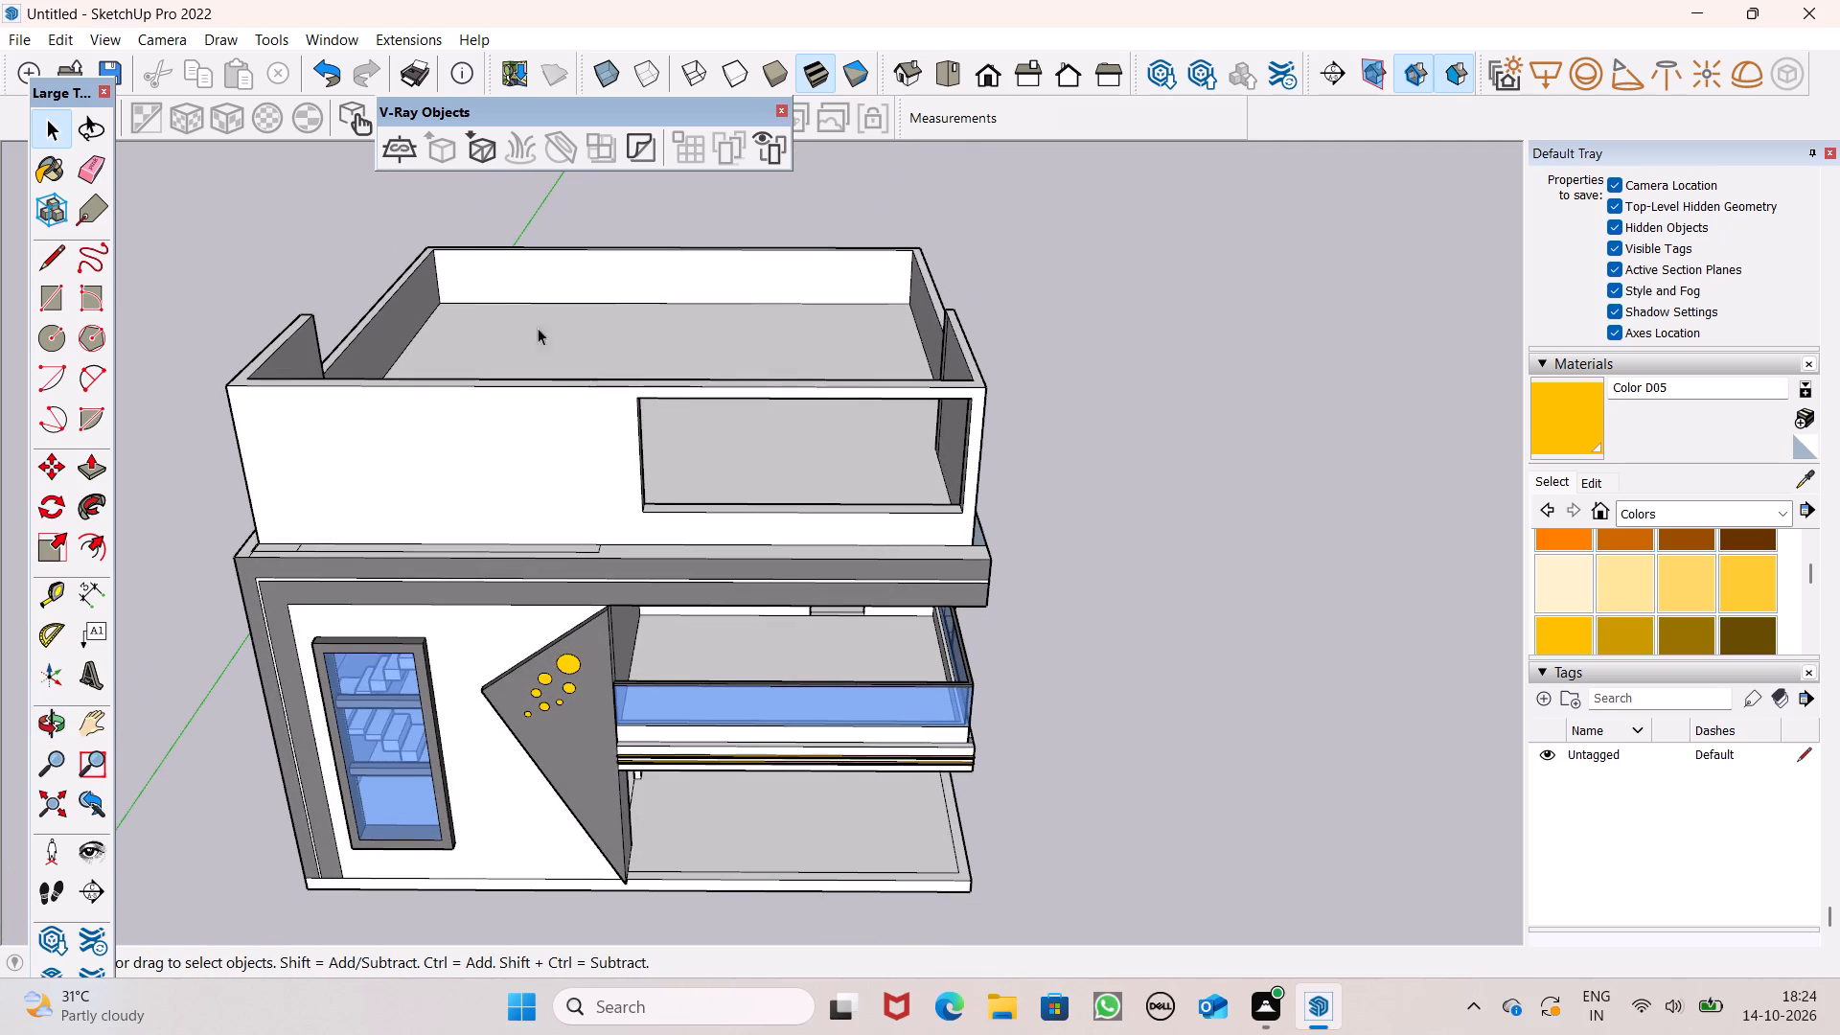
scroll(503, 361, "down", 1)
middle_click_drag(322, 465, 321, 420)
scroll(352, 402, "up", 3)
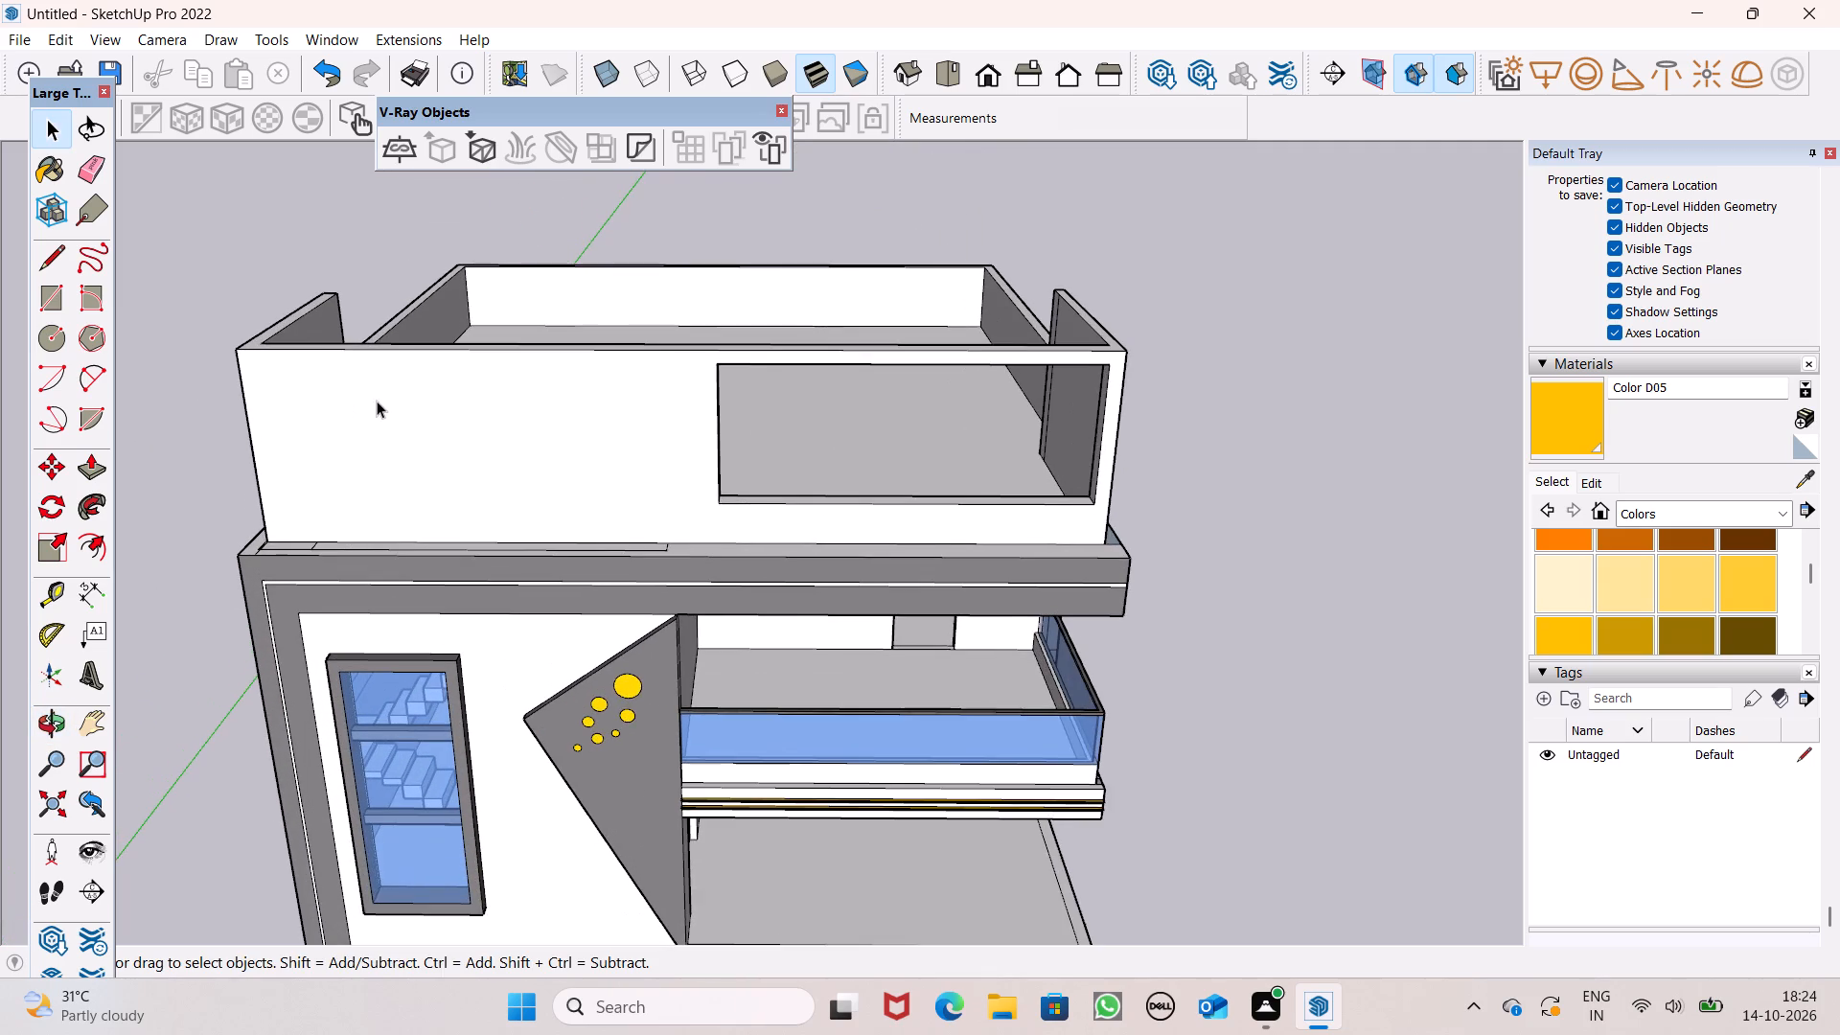
scroll(377, 401, "down", 1)
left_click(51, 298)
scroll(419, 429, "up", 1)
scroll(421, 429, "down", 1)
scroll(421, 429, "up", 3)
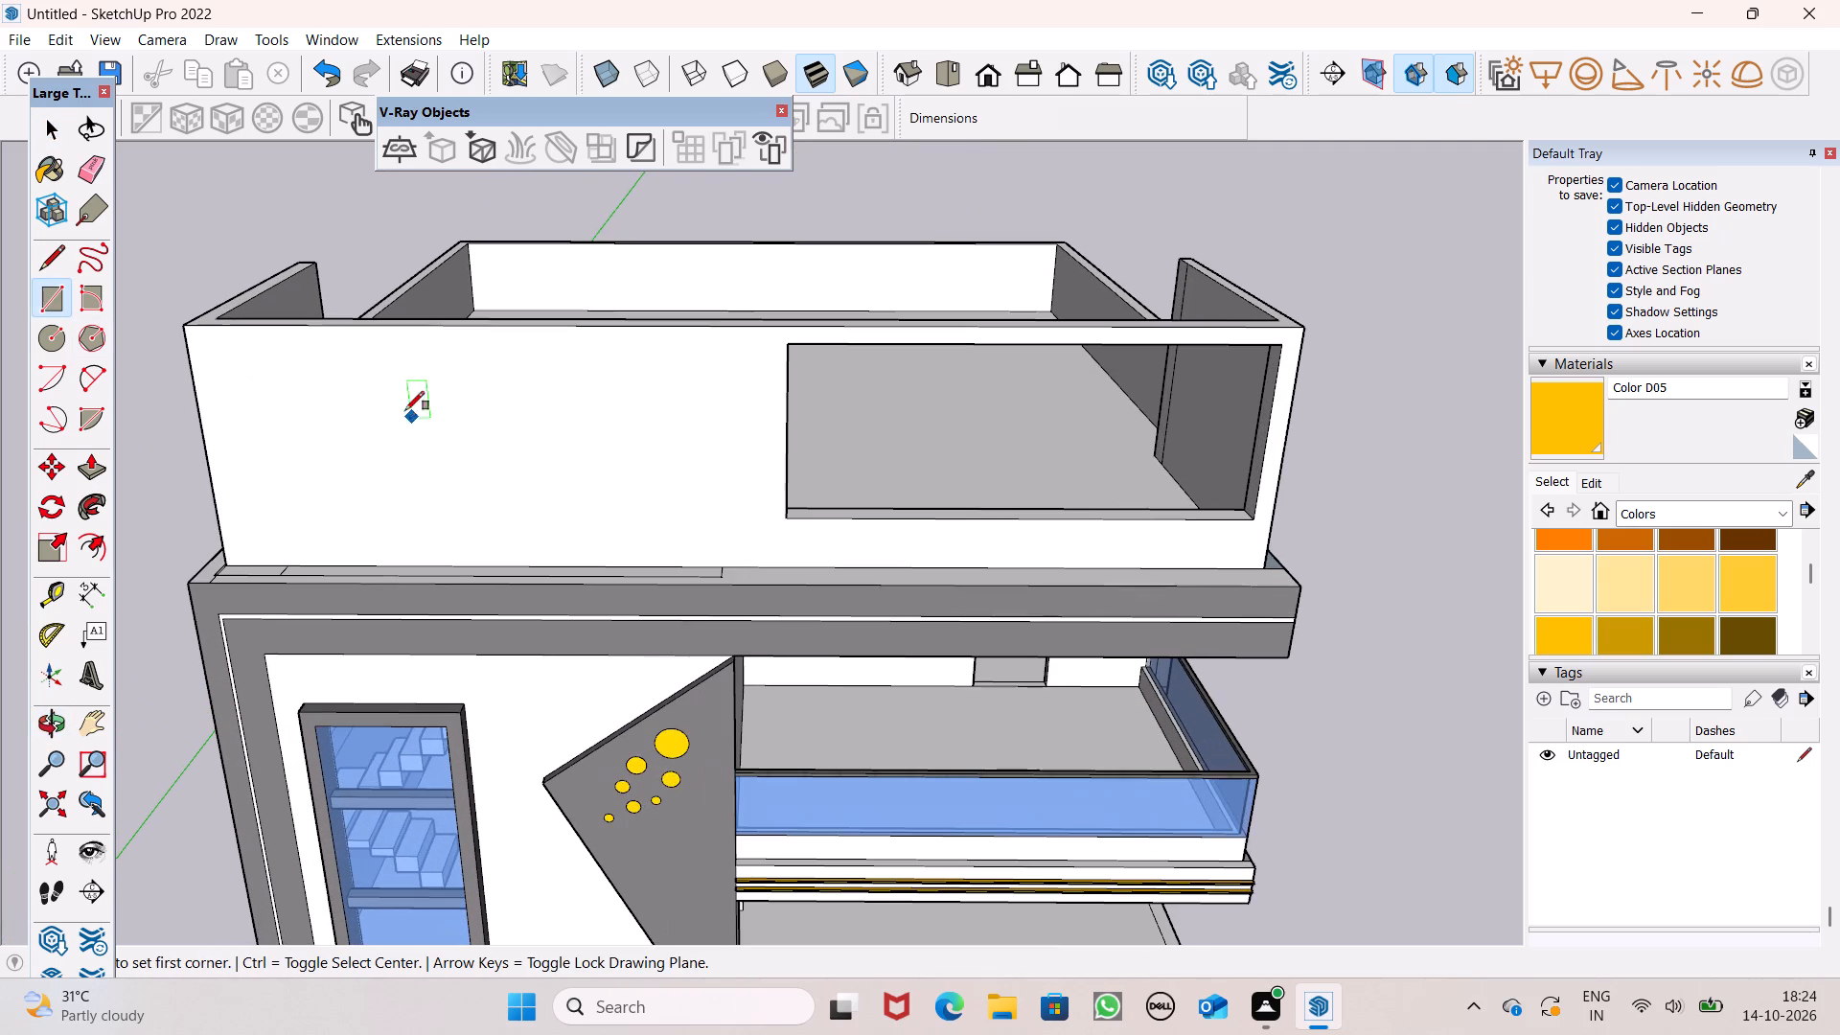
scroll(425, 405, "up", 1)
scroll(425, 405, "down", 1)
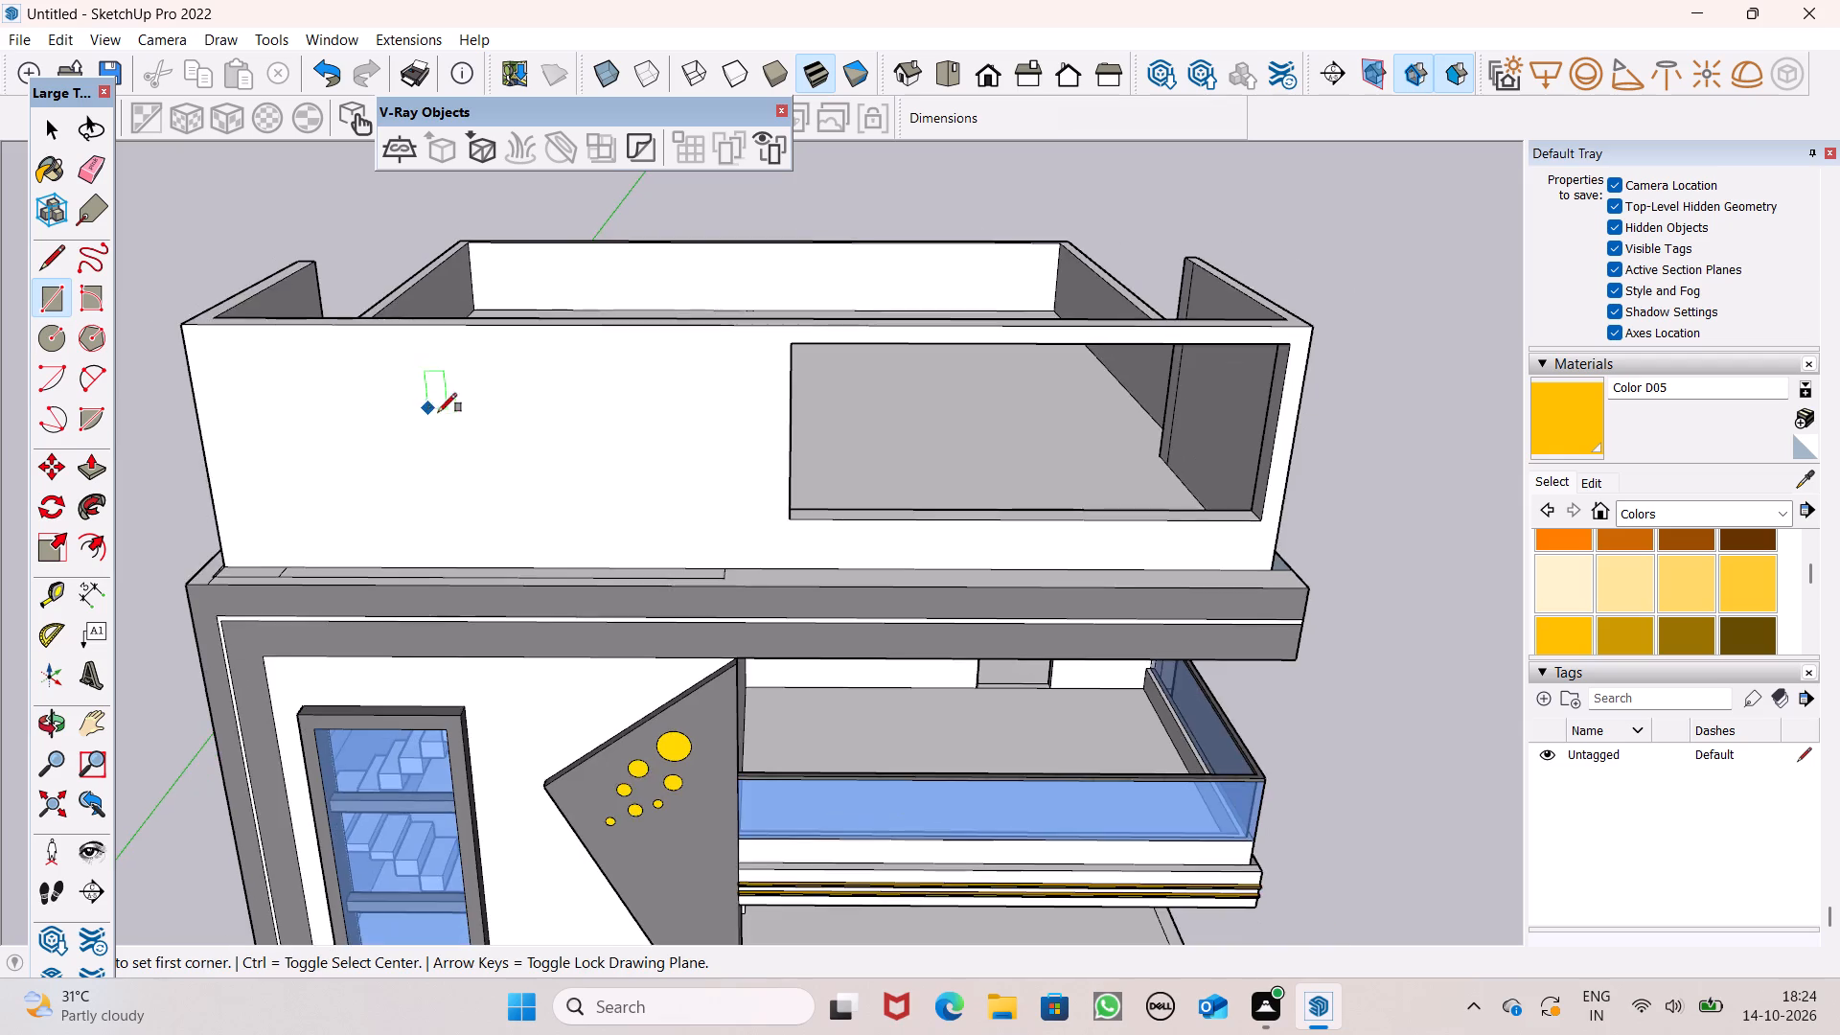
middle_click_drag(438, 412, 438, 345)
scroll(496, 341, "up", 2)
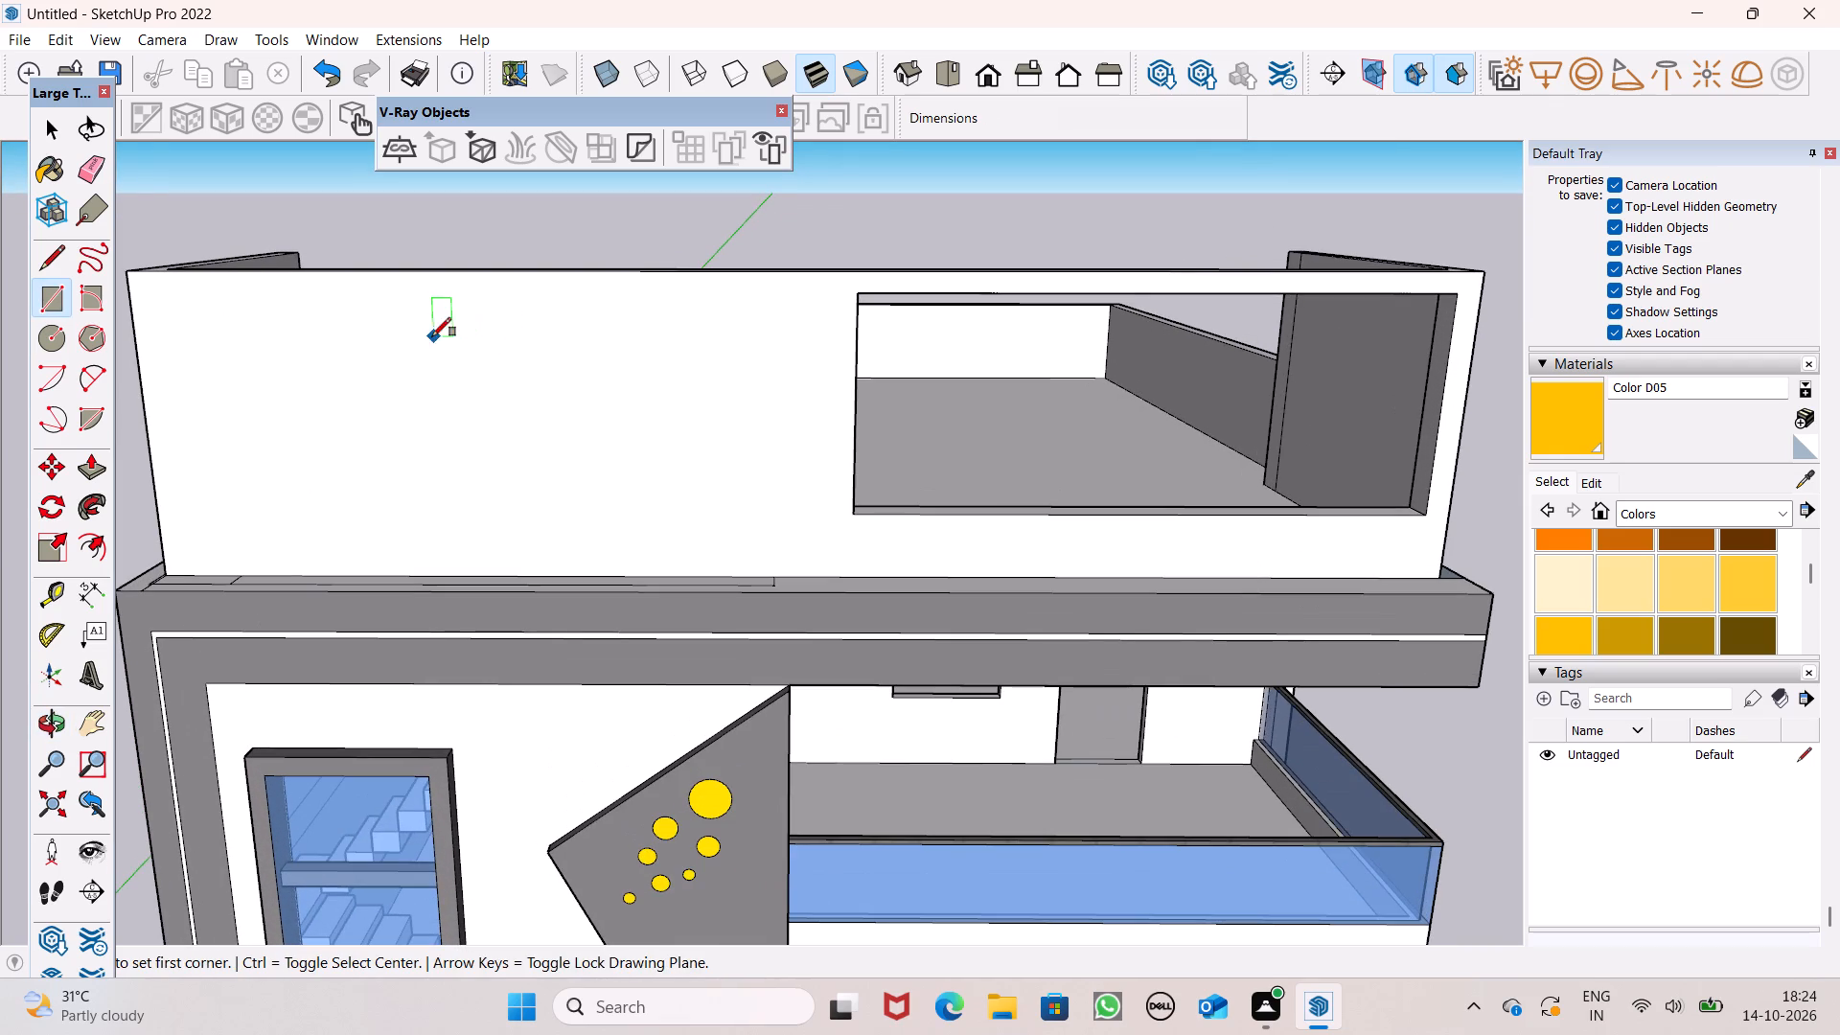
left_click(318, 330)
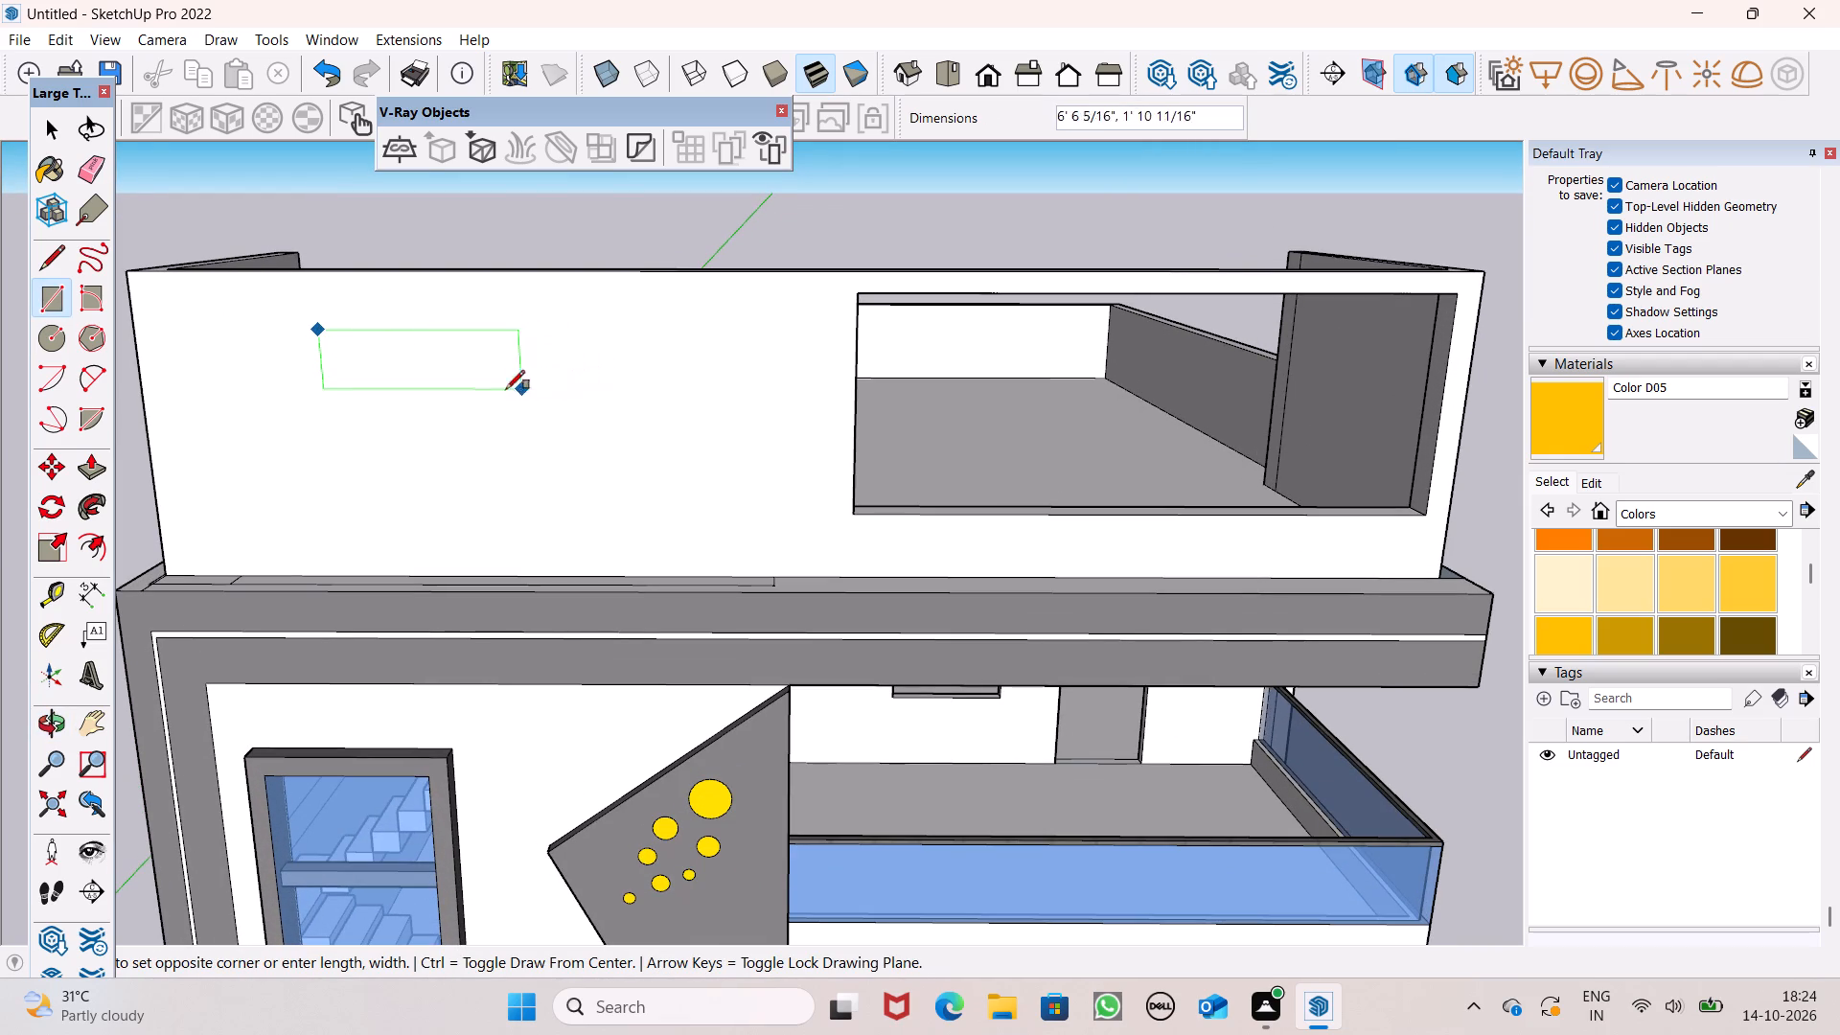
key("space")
Draw a narrow horizontal rectangle about 9' 4" long on the solid part of the upper front wall, above the stair window.
left_click(52, 298)
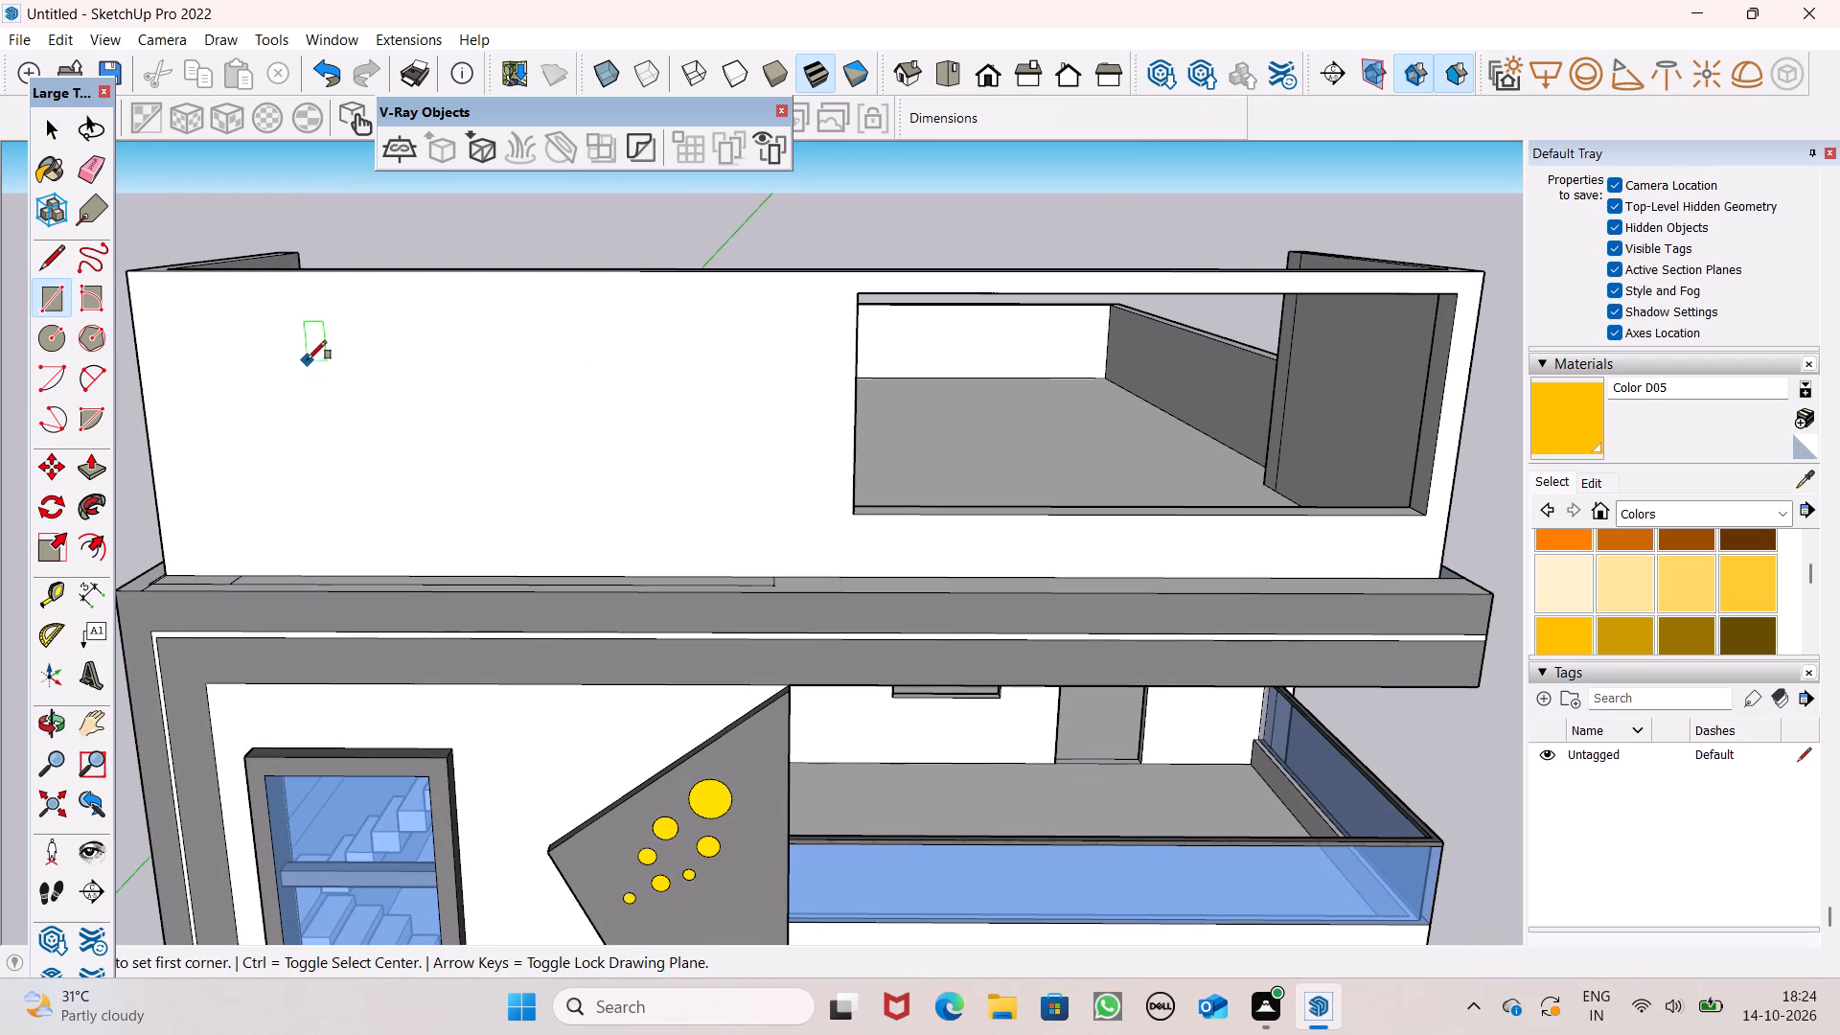
left_click(308, 359)
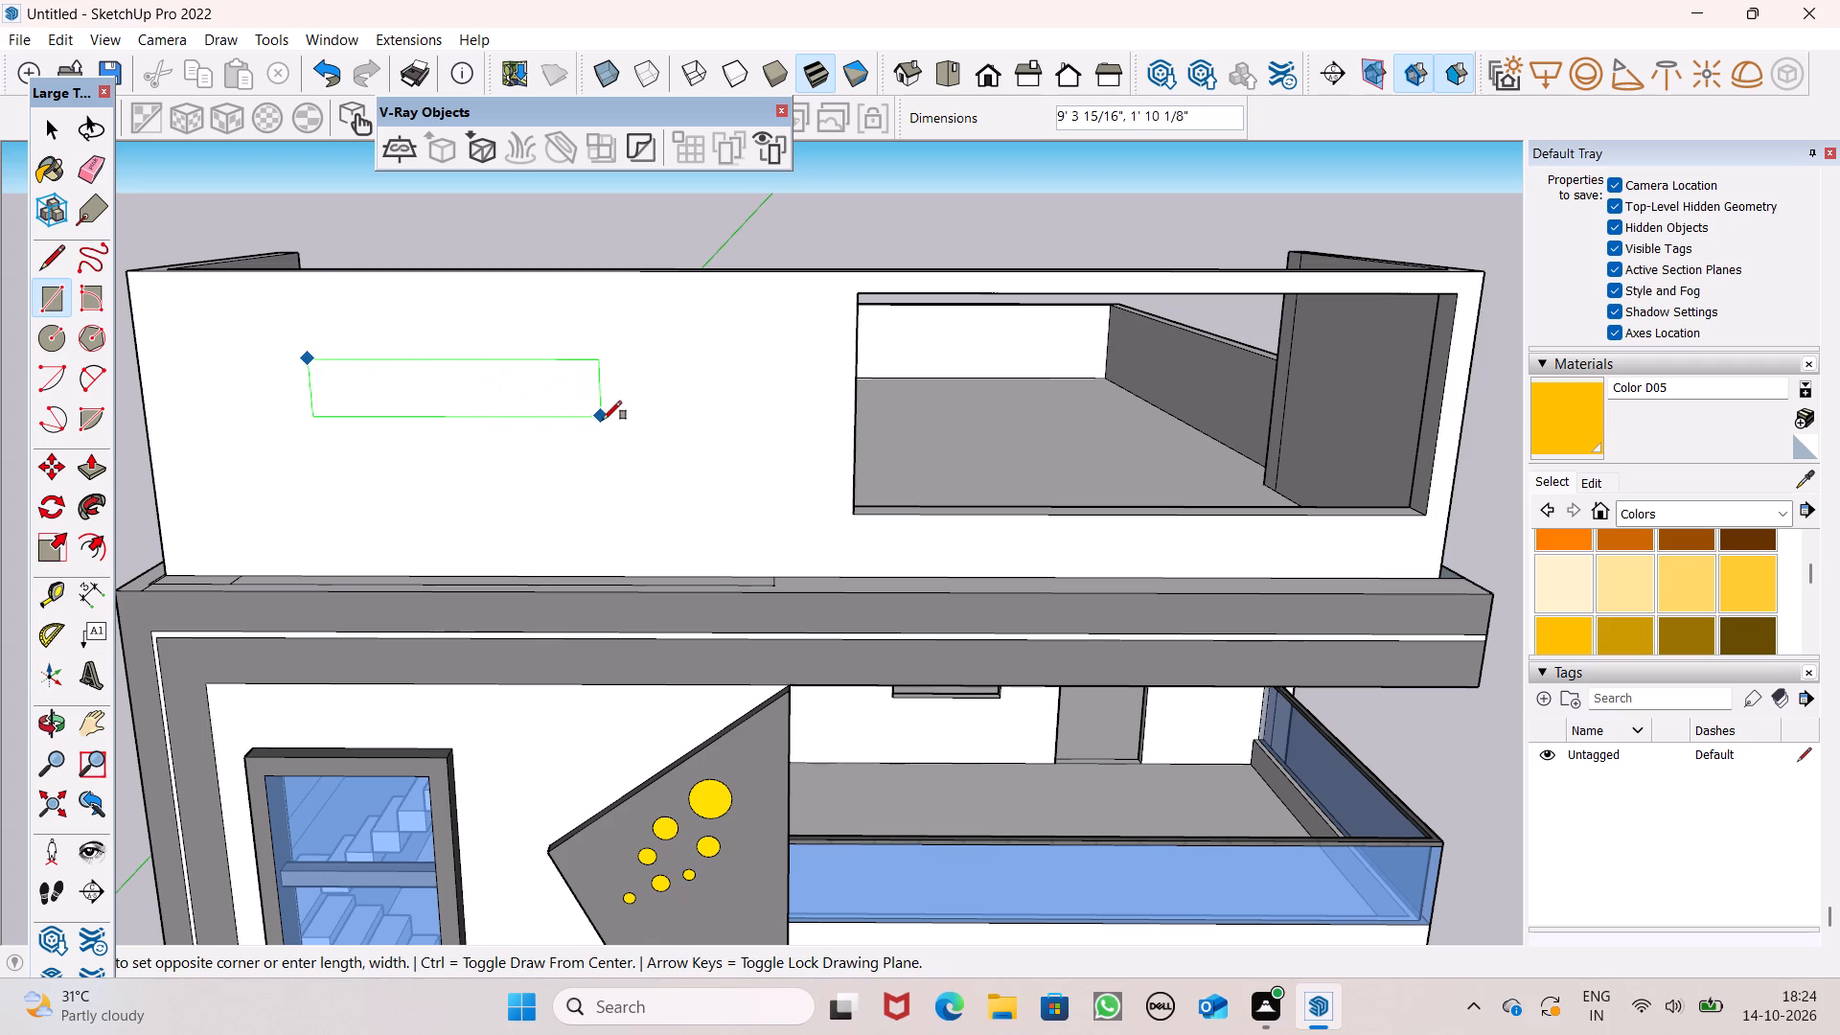
left_click(603, 420)
key("space")
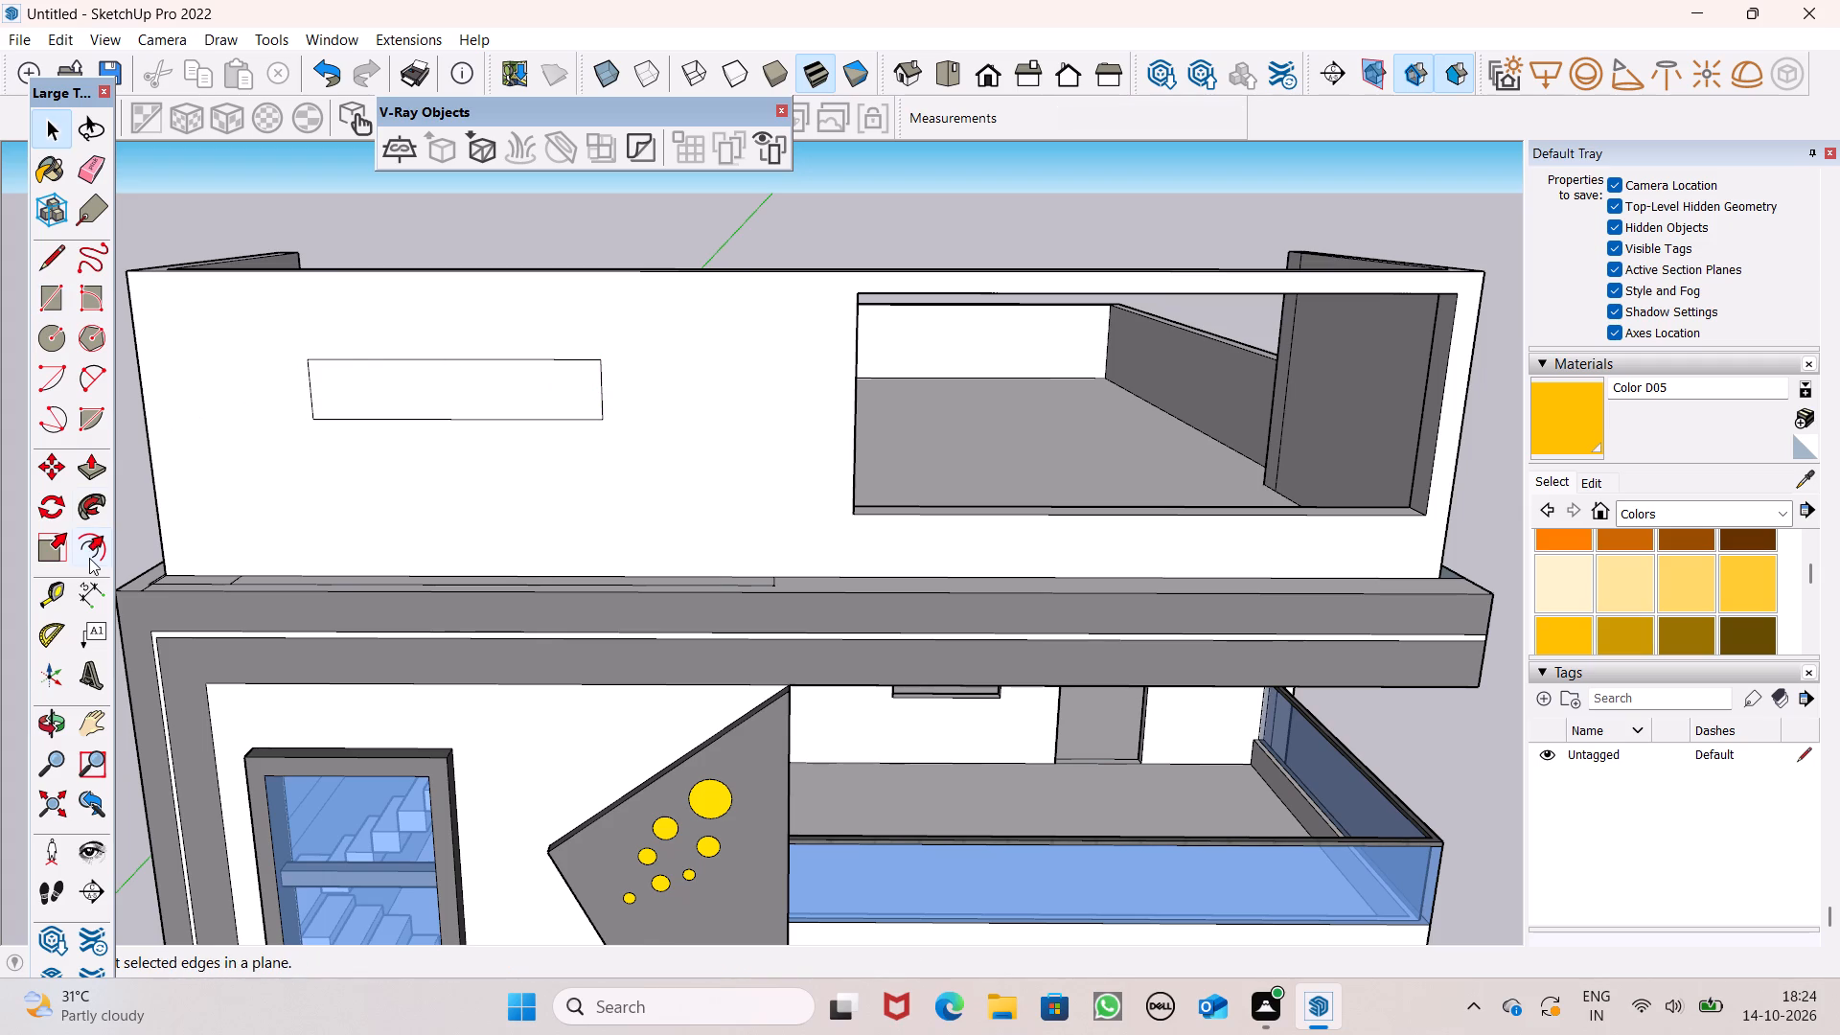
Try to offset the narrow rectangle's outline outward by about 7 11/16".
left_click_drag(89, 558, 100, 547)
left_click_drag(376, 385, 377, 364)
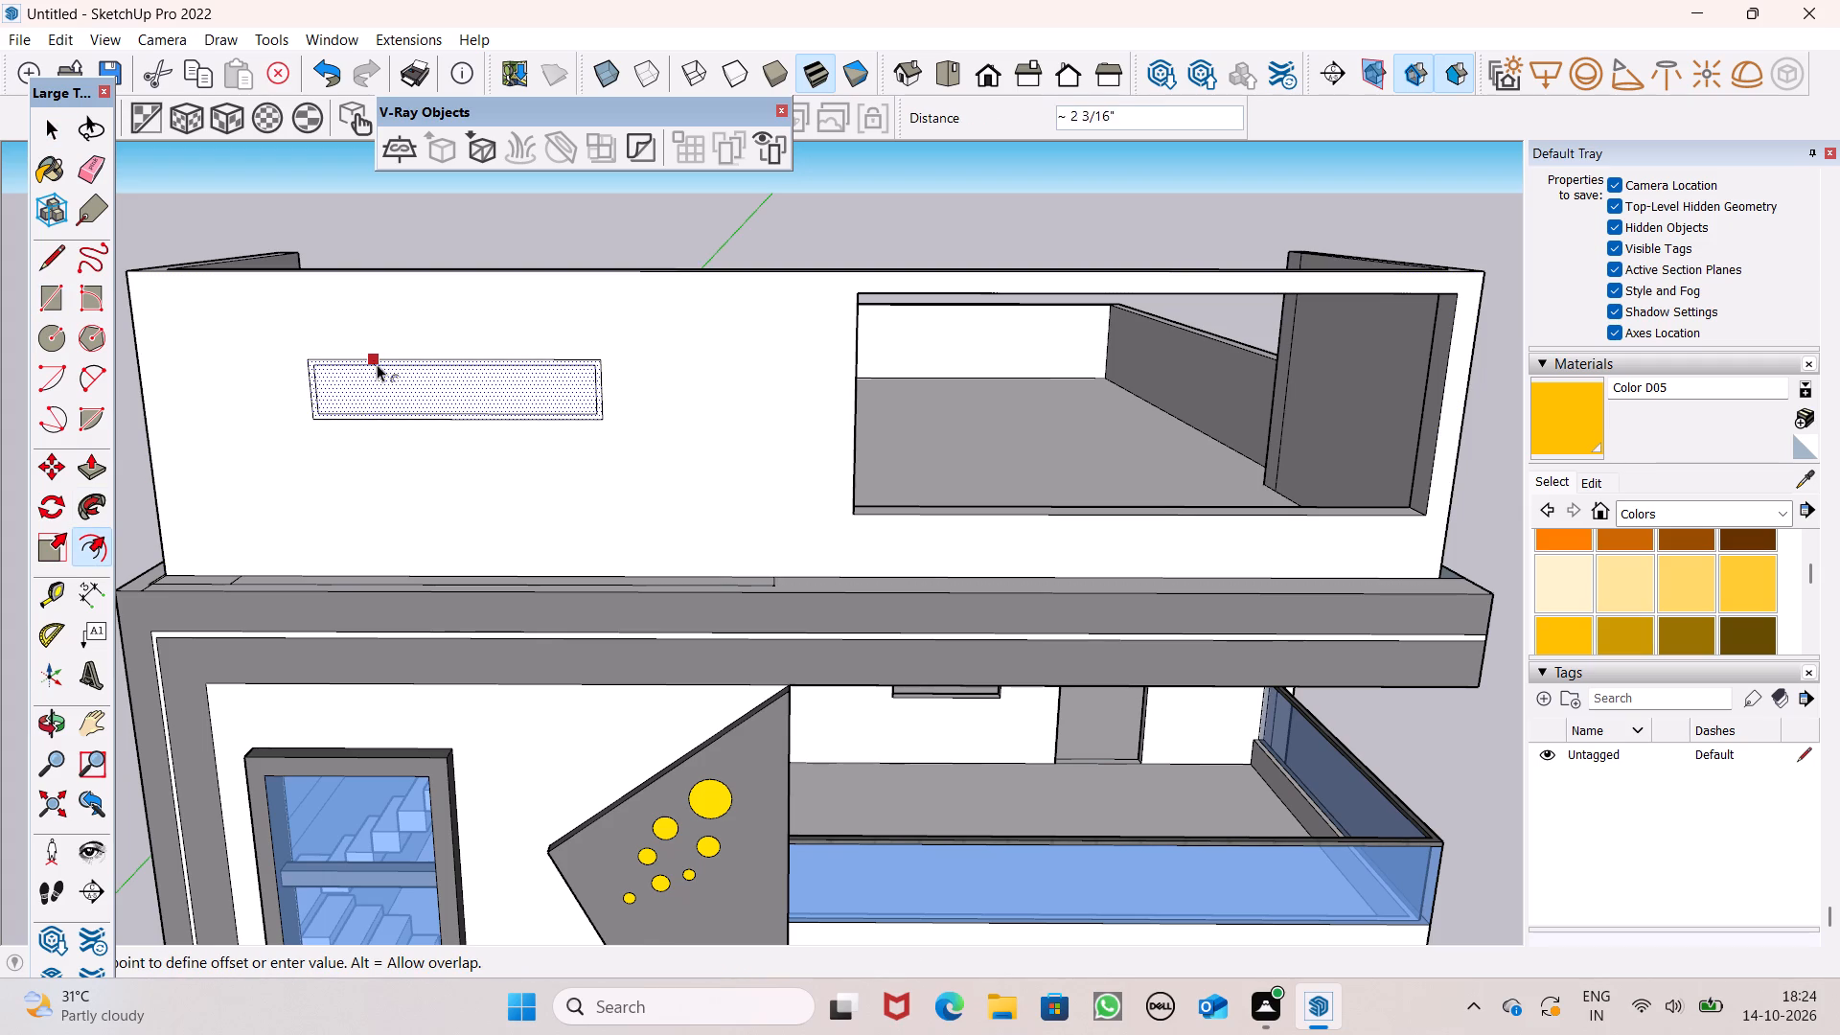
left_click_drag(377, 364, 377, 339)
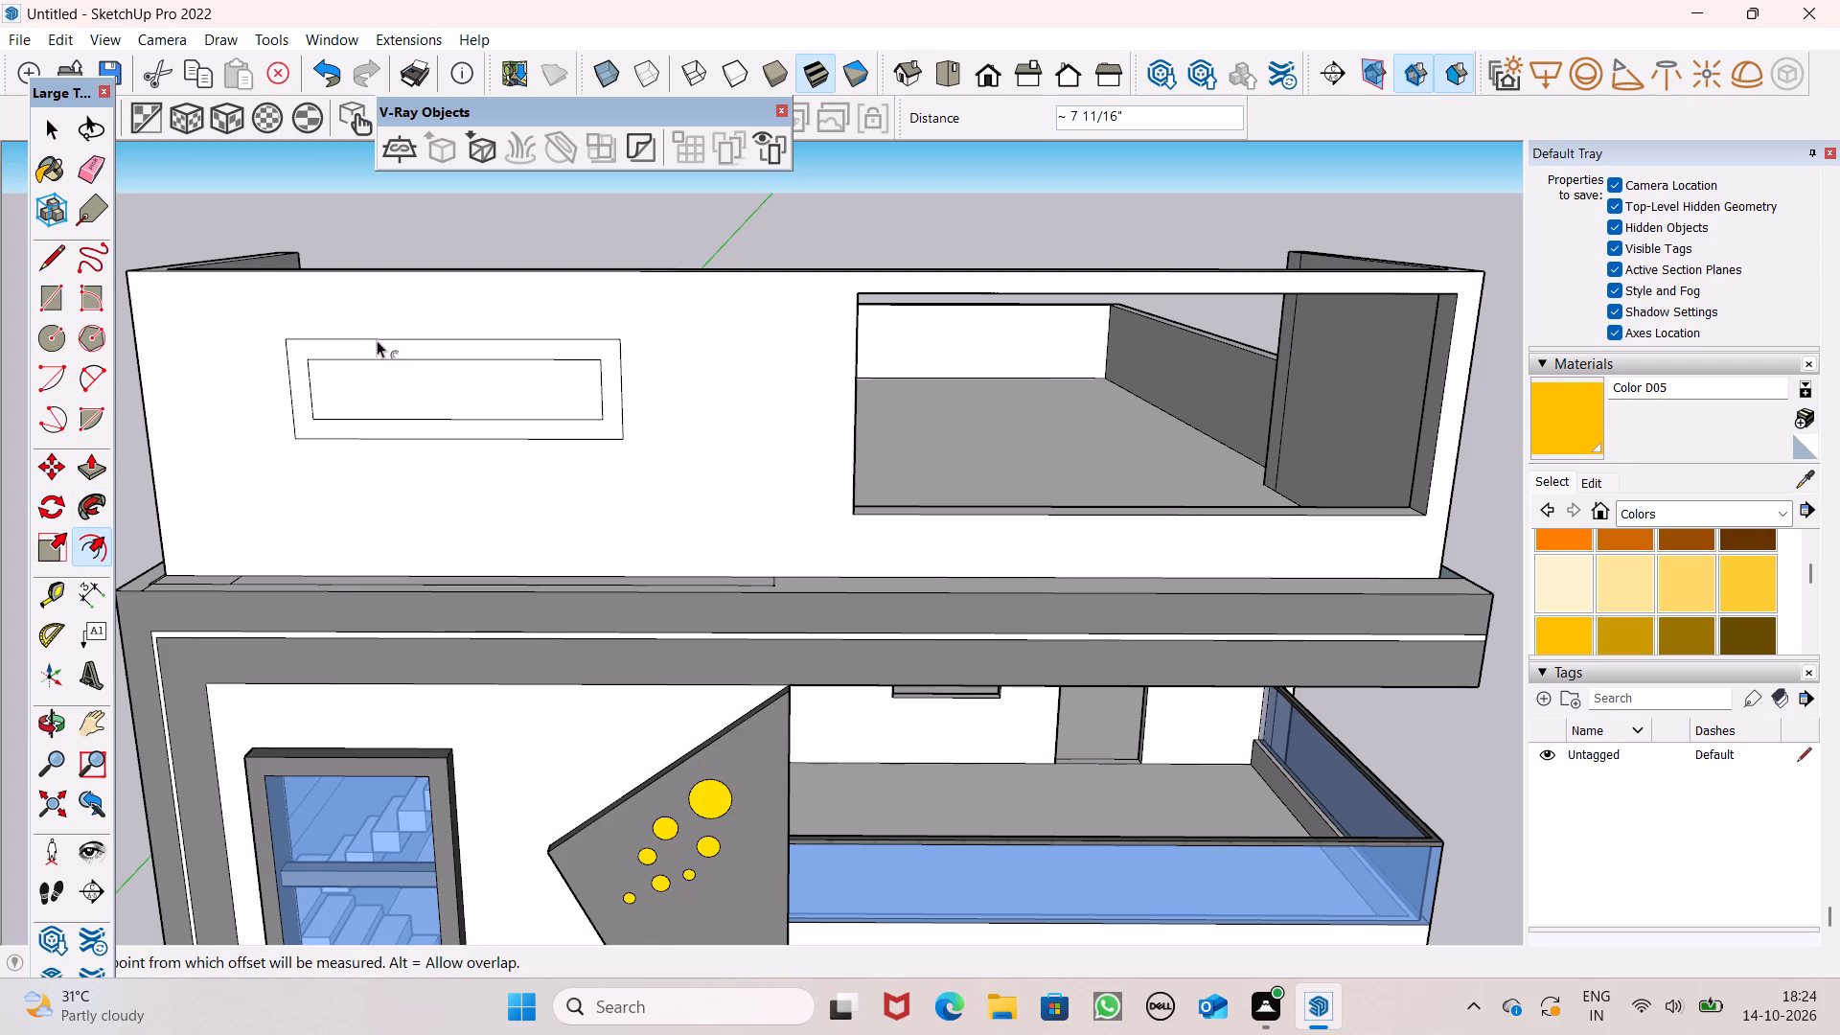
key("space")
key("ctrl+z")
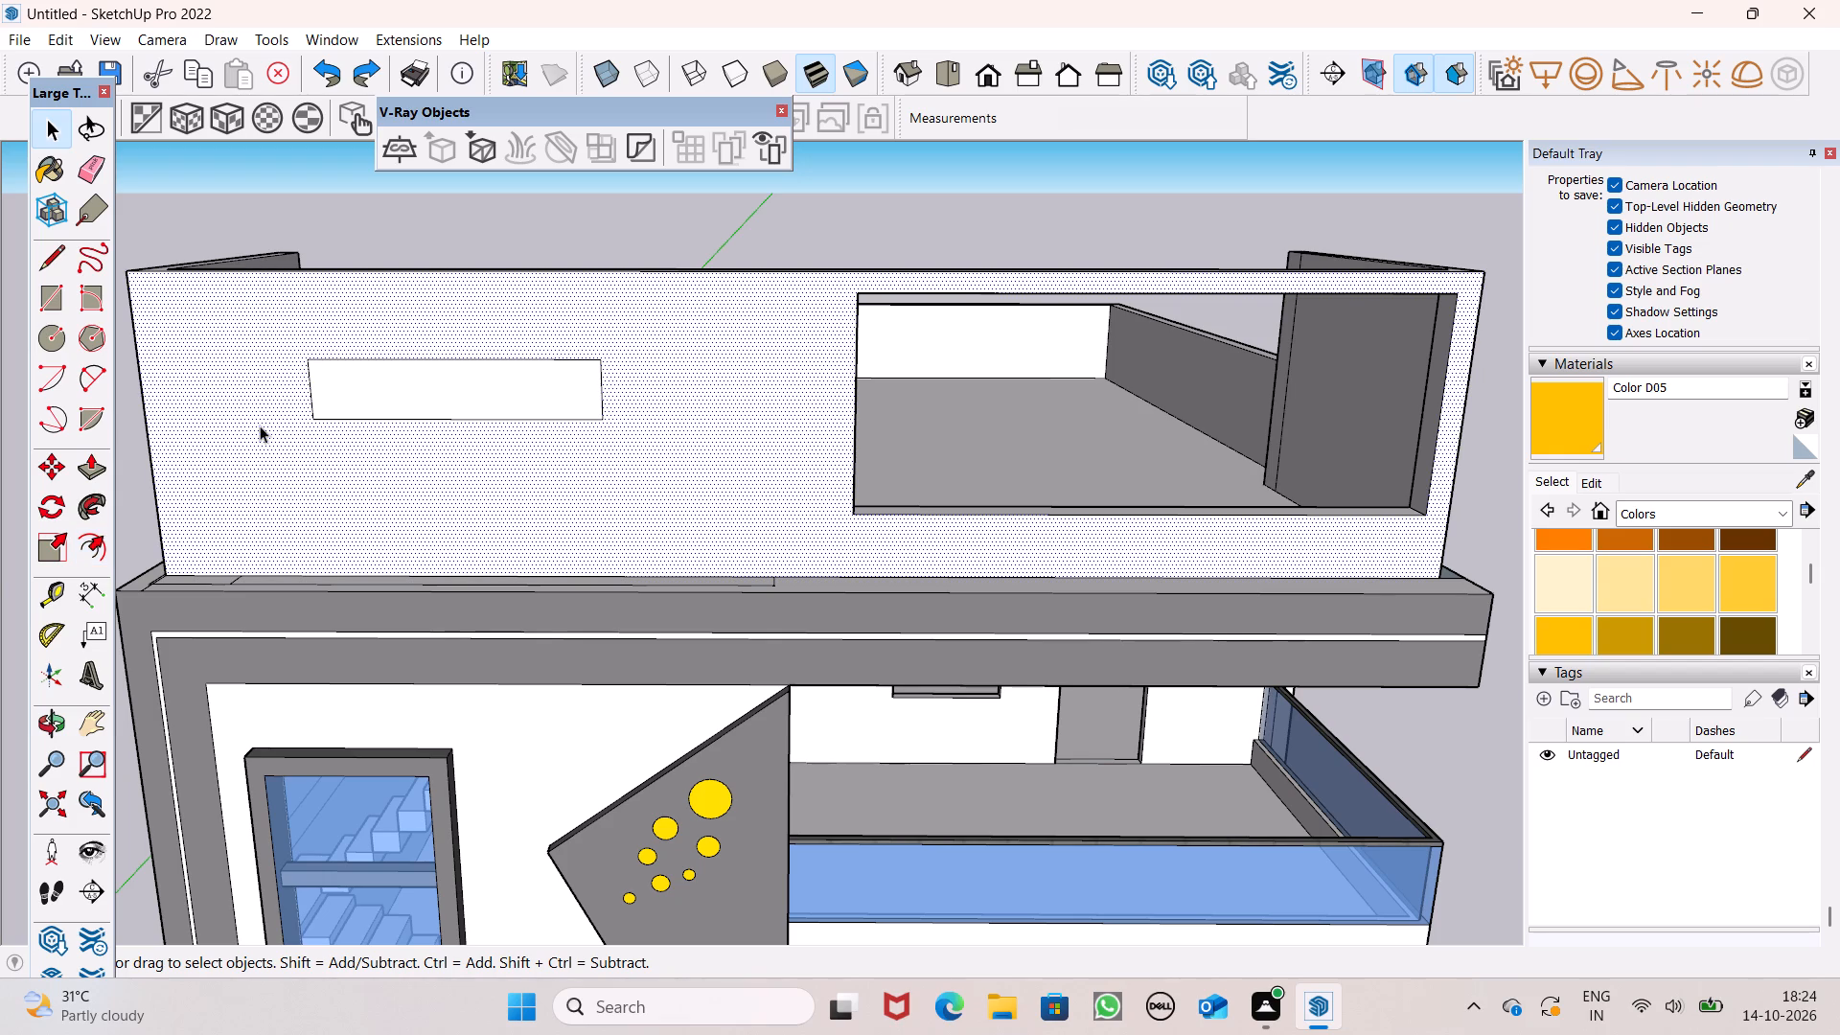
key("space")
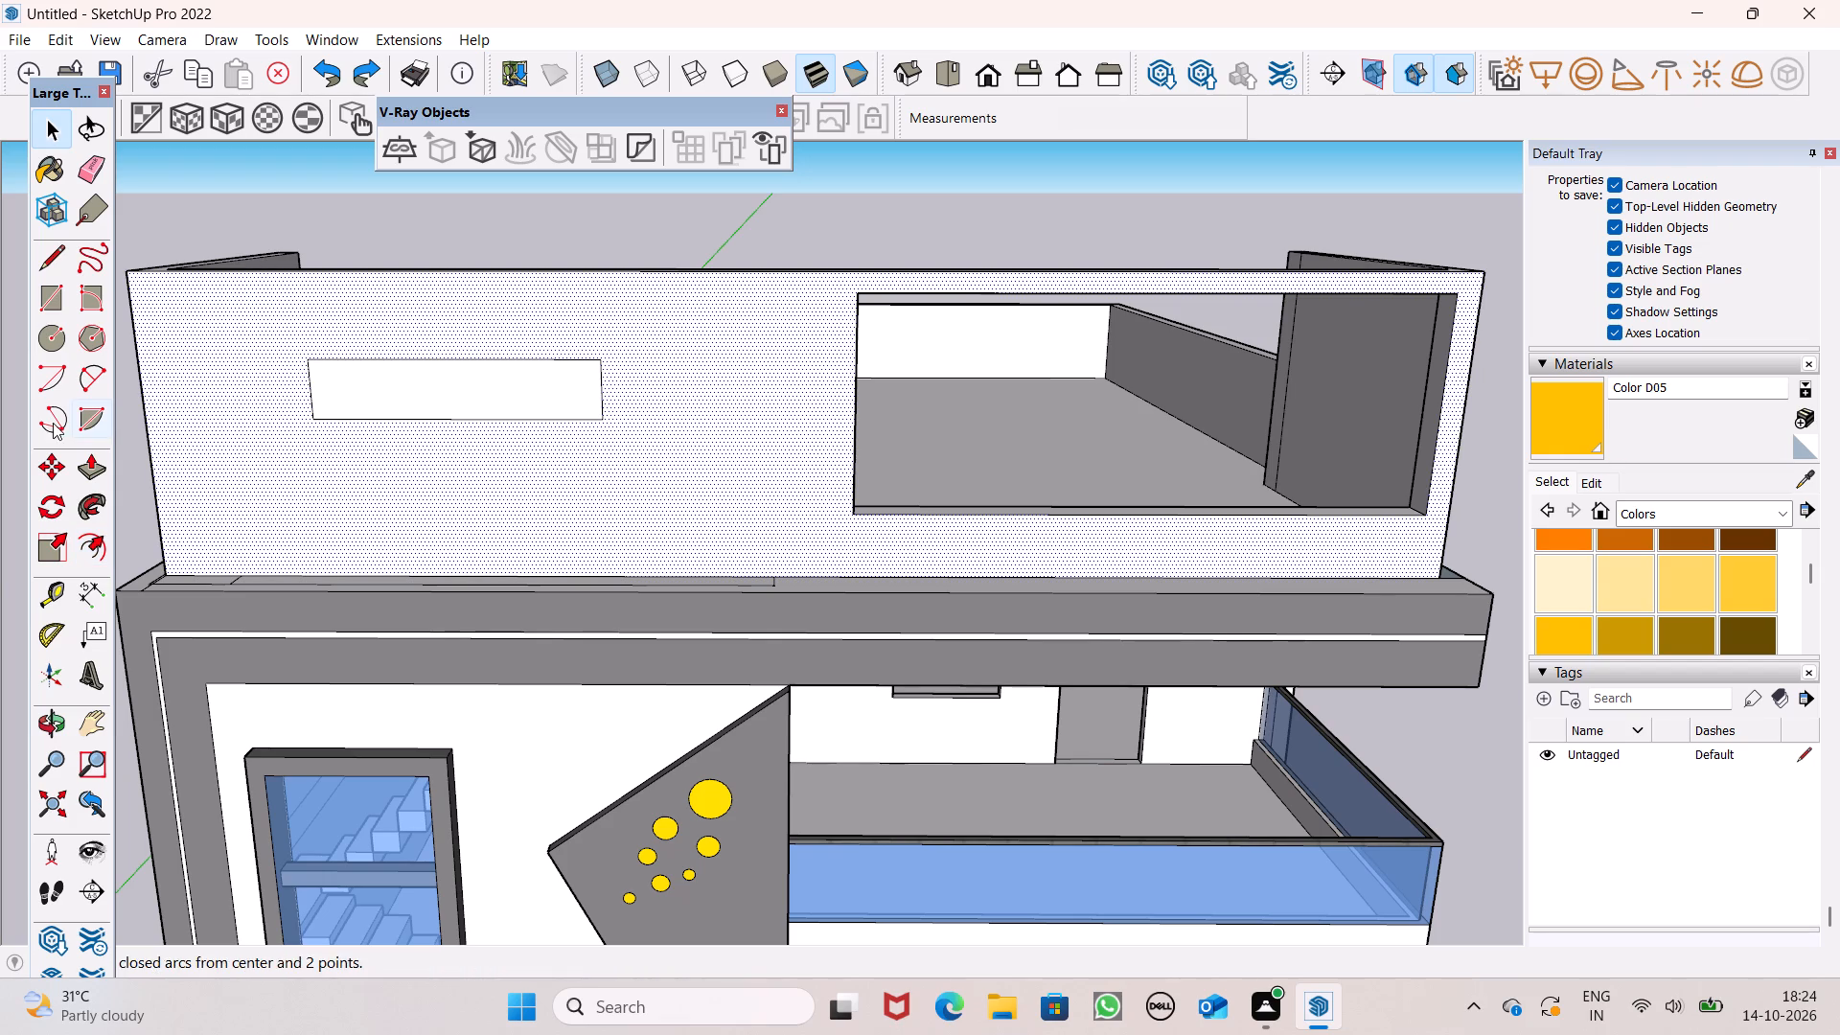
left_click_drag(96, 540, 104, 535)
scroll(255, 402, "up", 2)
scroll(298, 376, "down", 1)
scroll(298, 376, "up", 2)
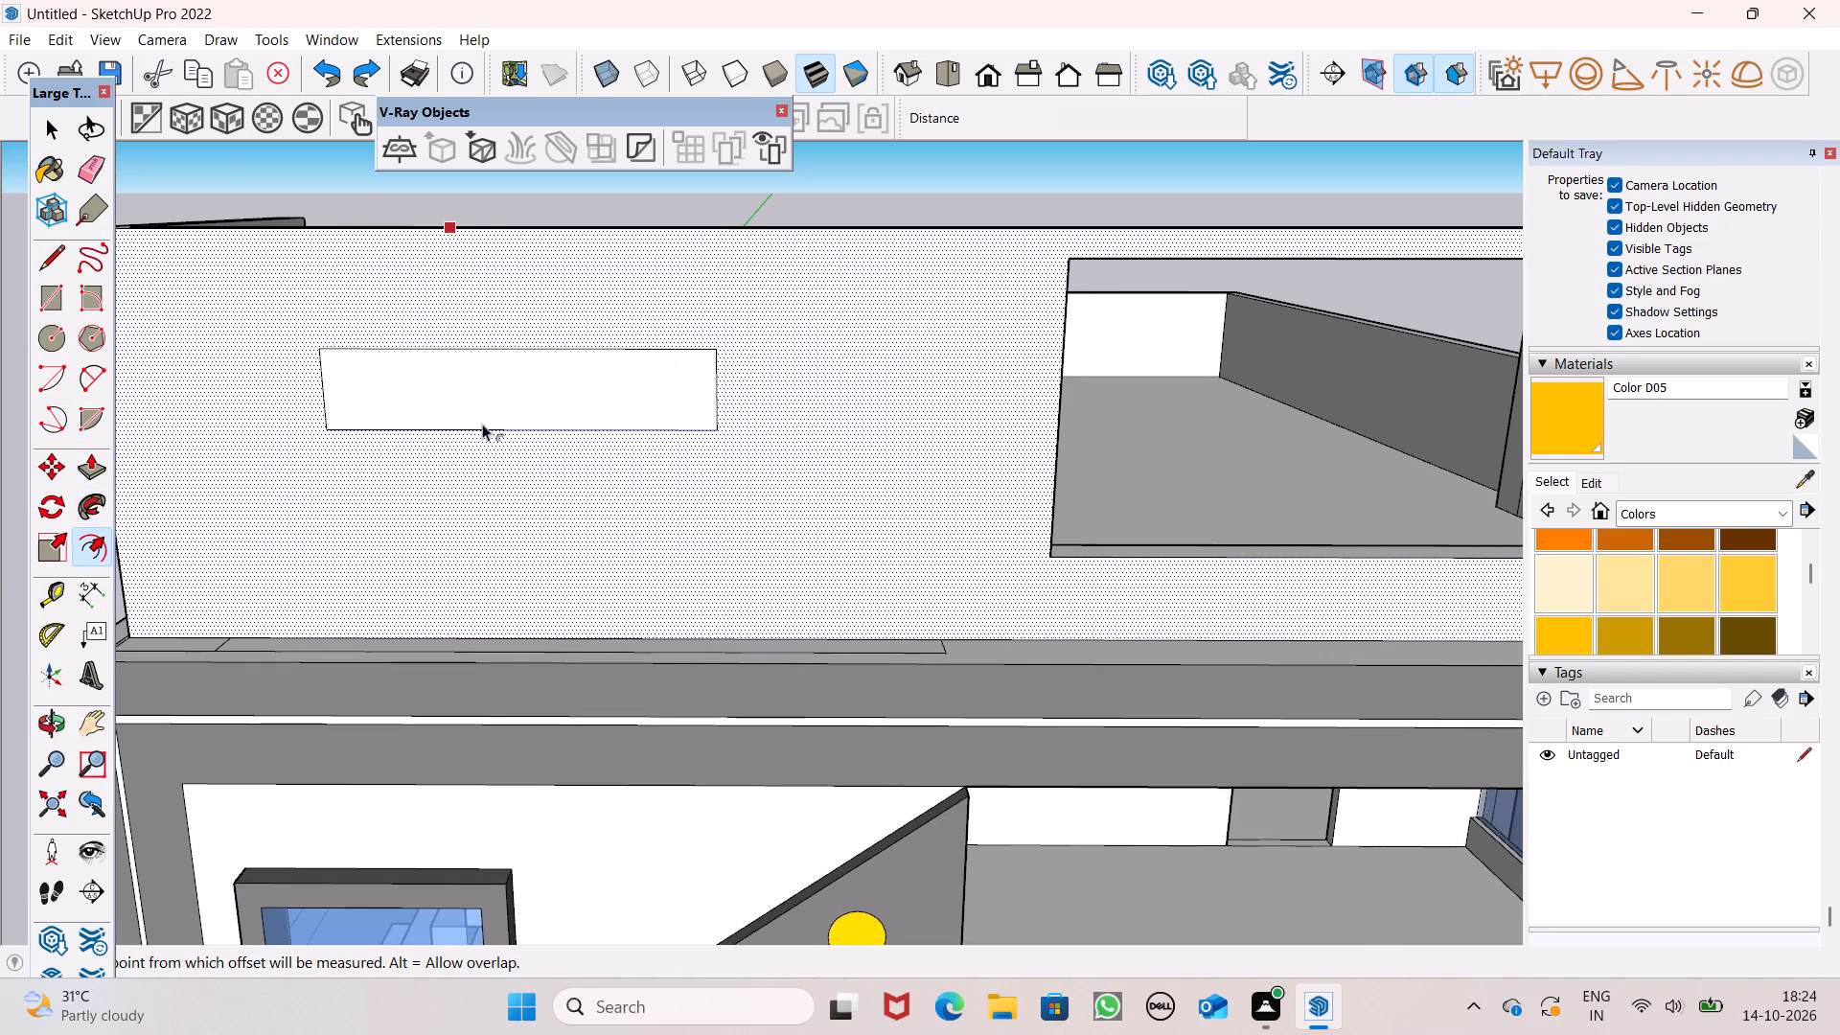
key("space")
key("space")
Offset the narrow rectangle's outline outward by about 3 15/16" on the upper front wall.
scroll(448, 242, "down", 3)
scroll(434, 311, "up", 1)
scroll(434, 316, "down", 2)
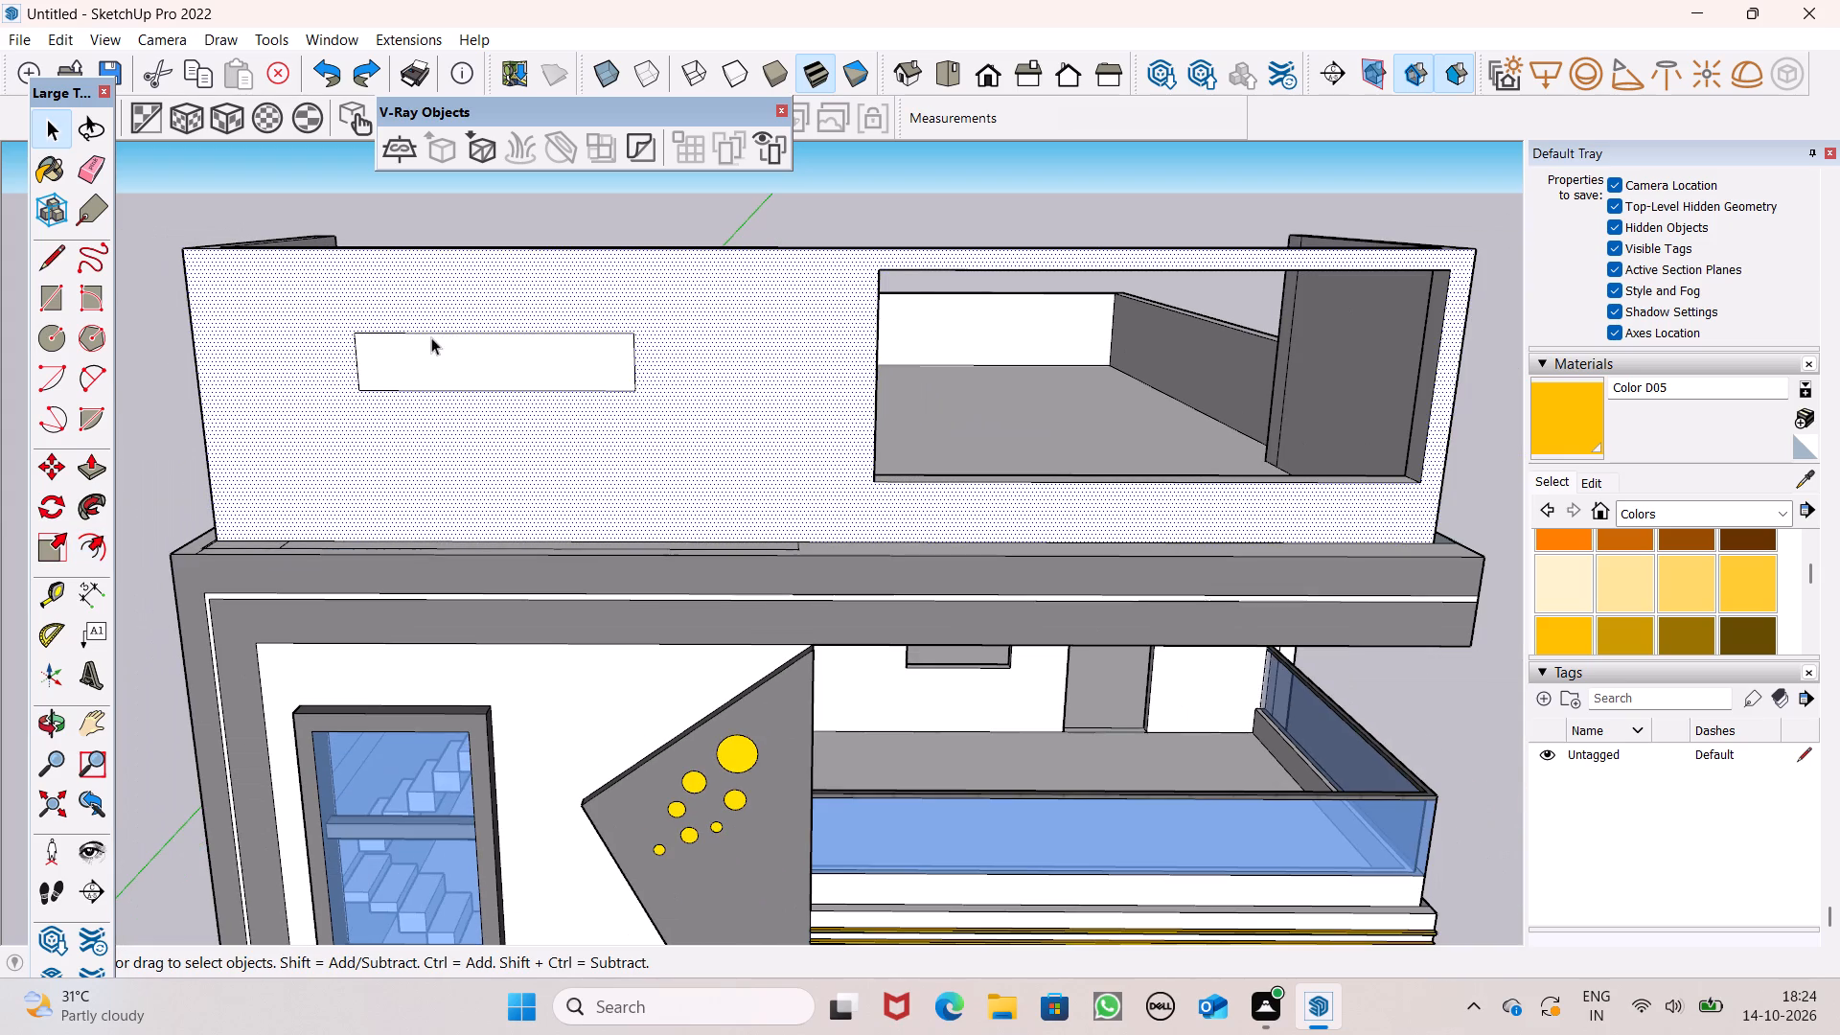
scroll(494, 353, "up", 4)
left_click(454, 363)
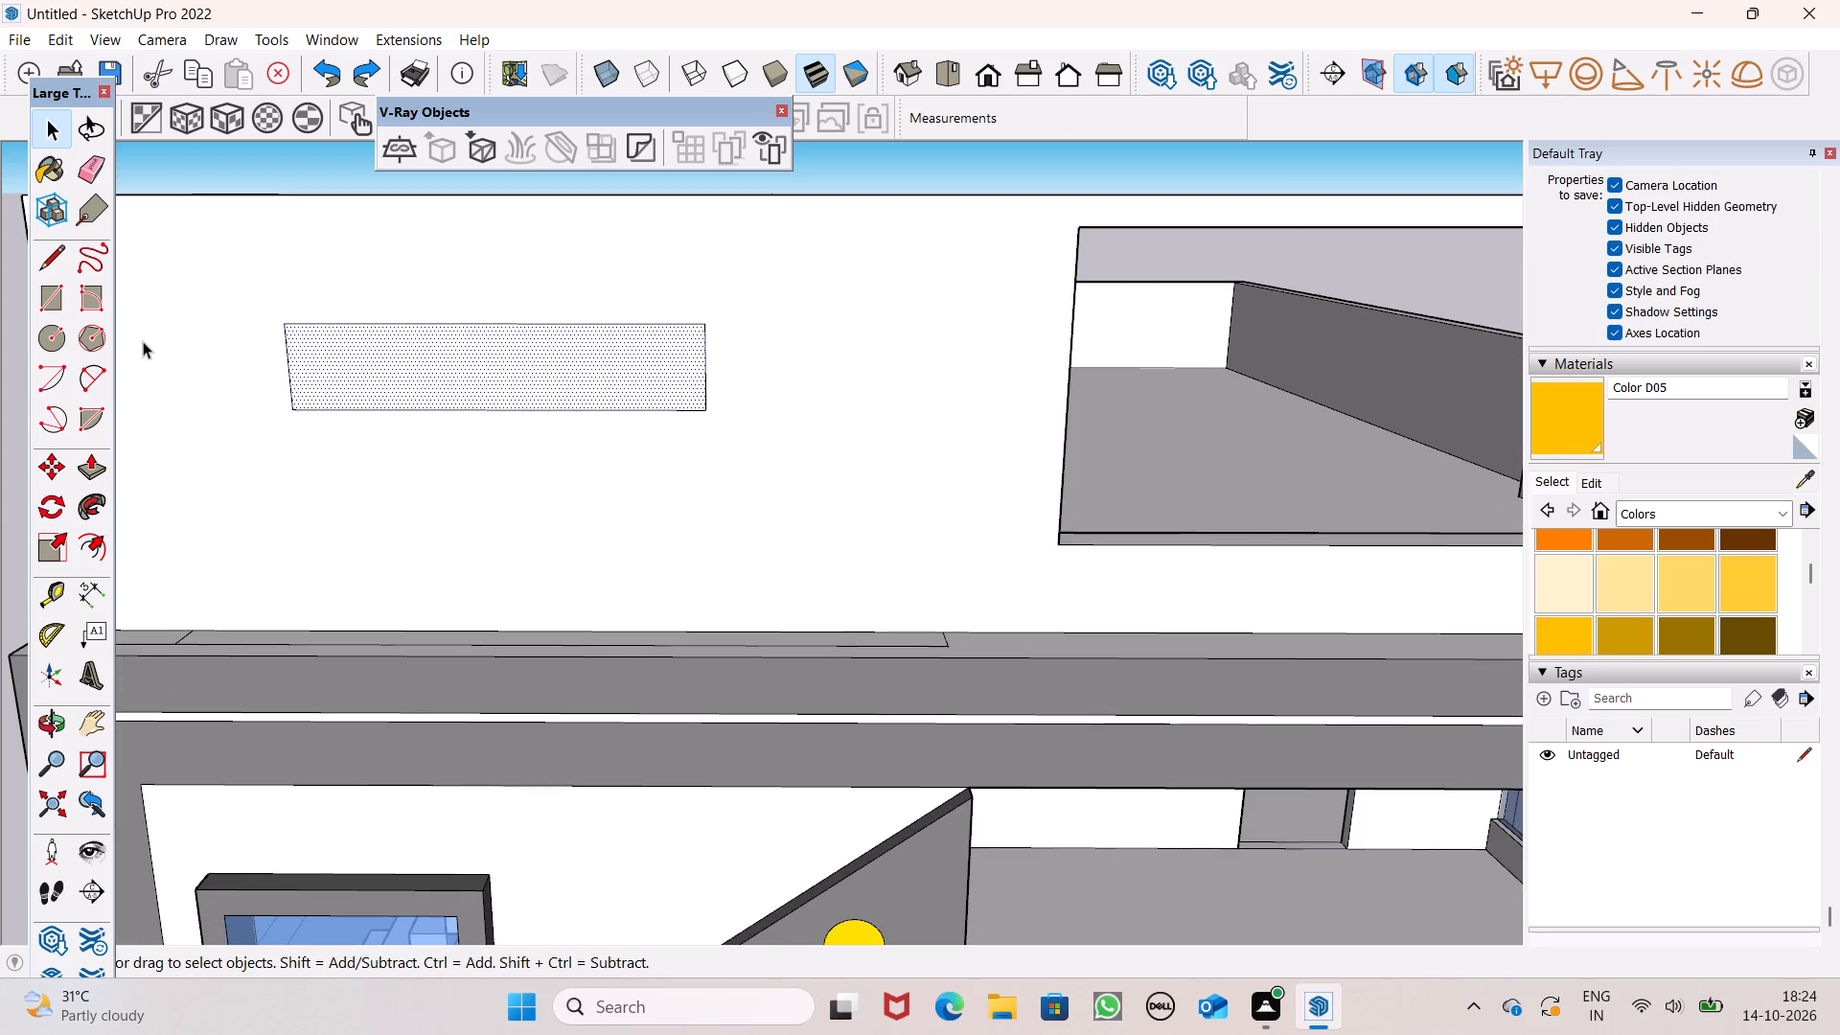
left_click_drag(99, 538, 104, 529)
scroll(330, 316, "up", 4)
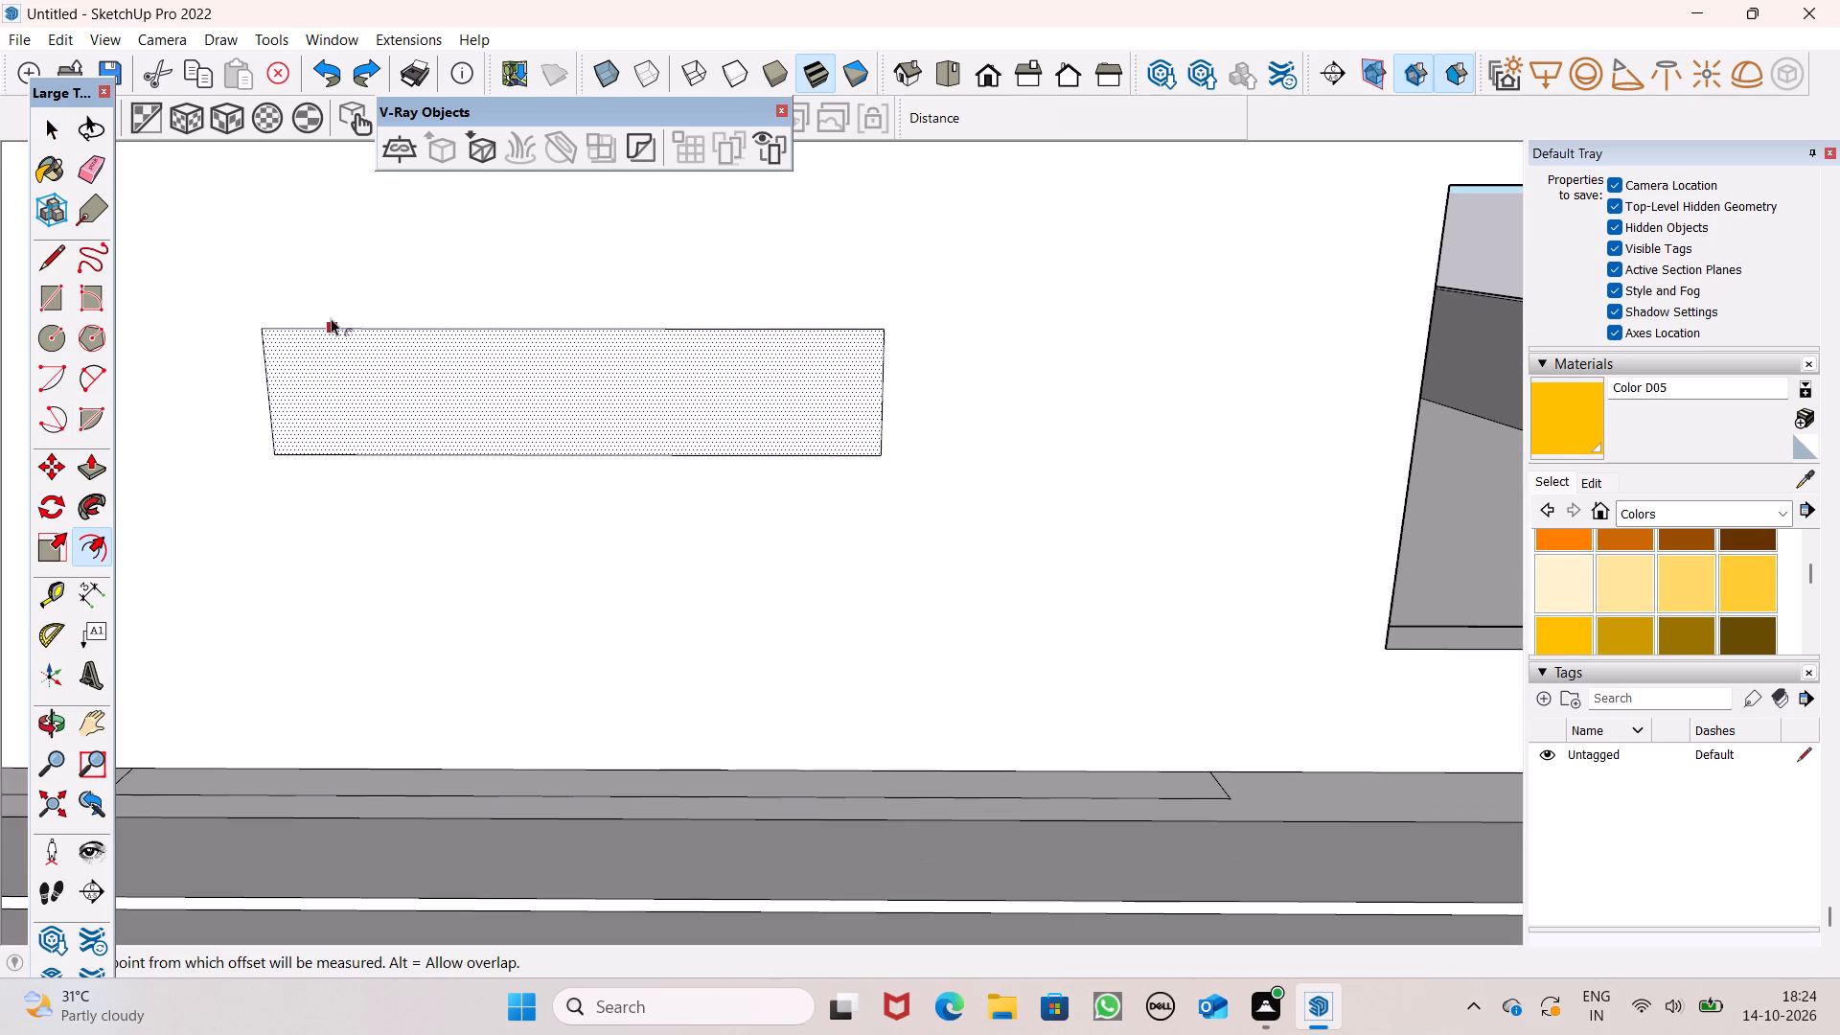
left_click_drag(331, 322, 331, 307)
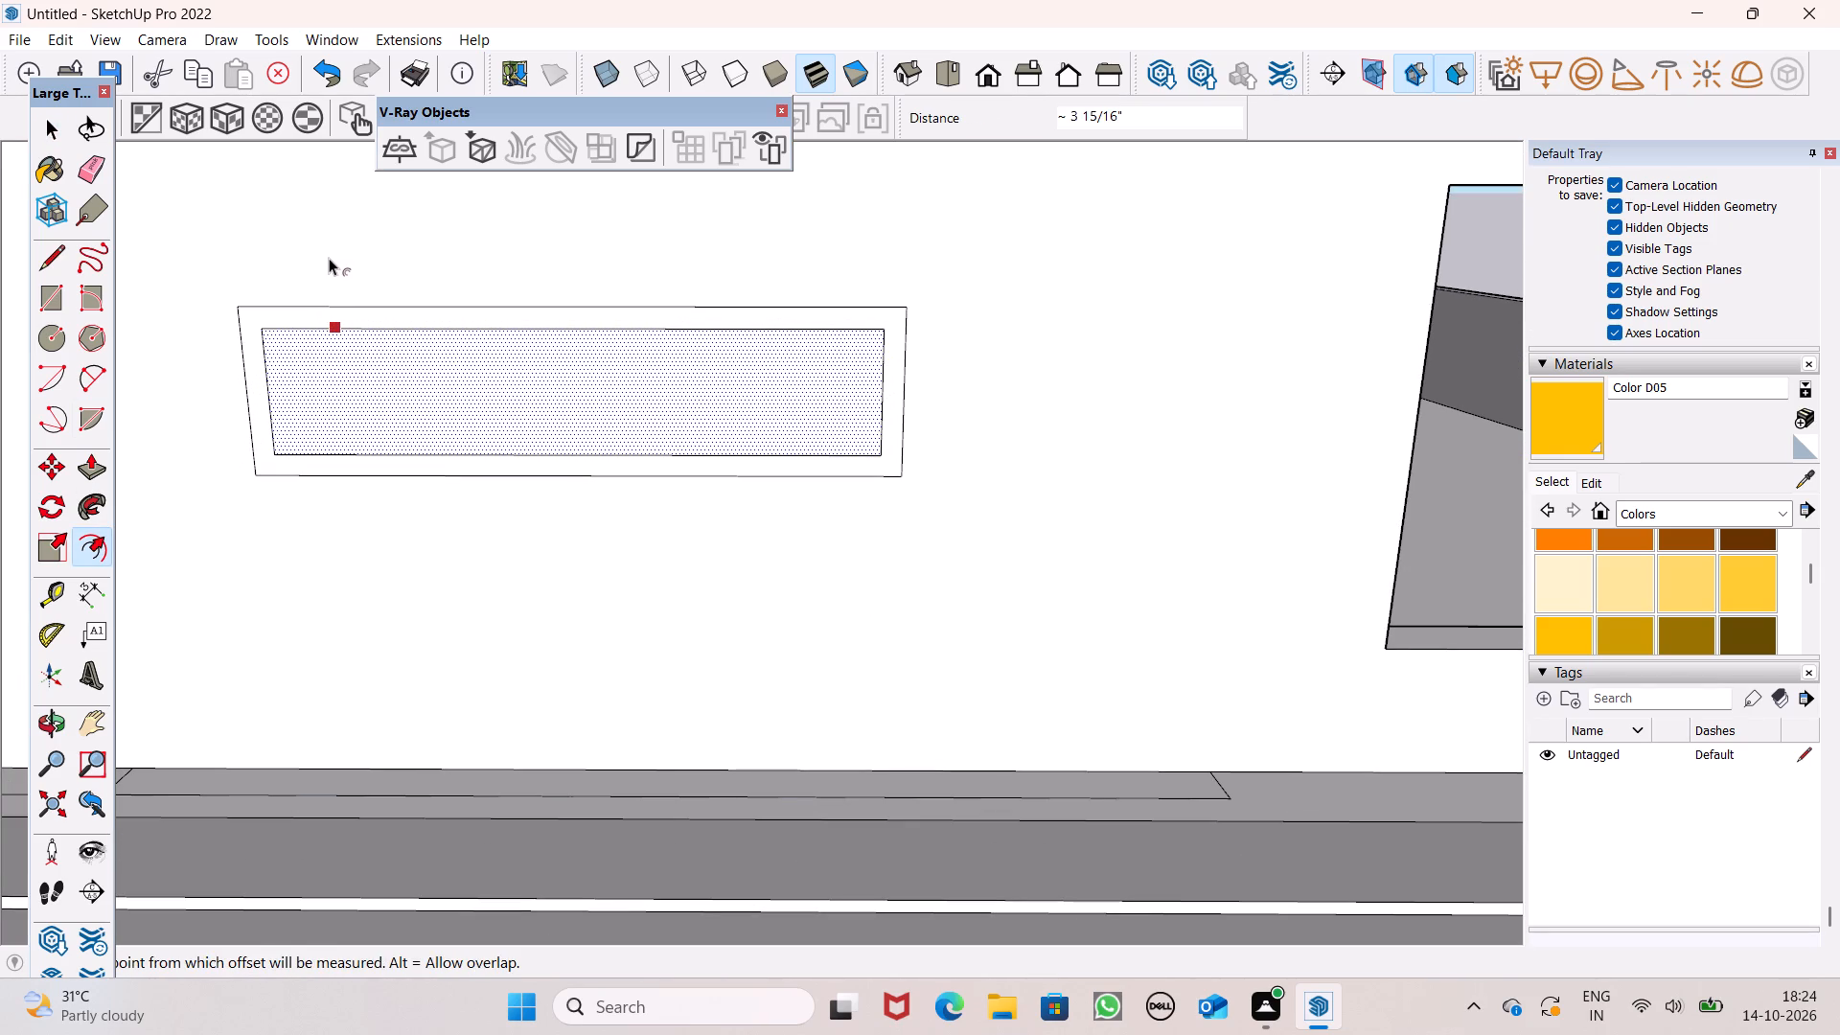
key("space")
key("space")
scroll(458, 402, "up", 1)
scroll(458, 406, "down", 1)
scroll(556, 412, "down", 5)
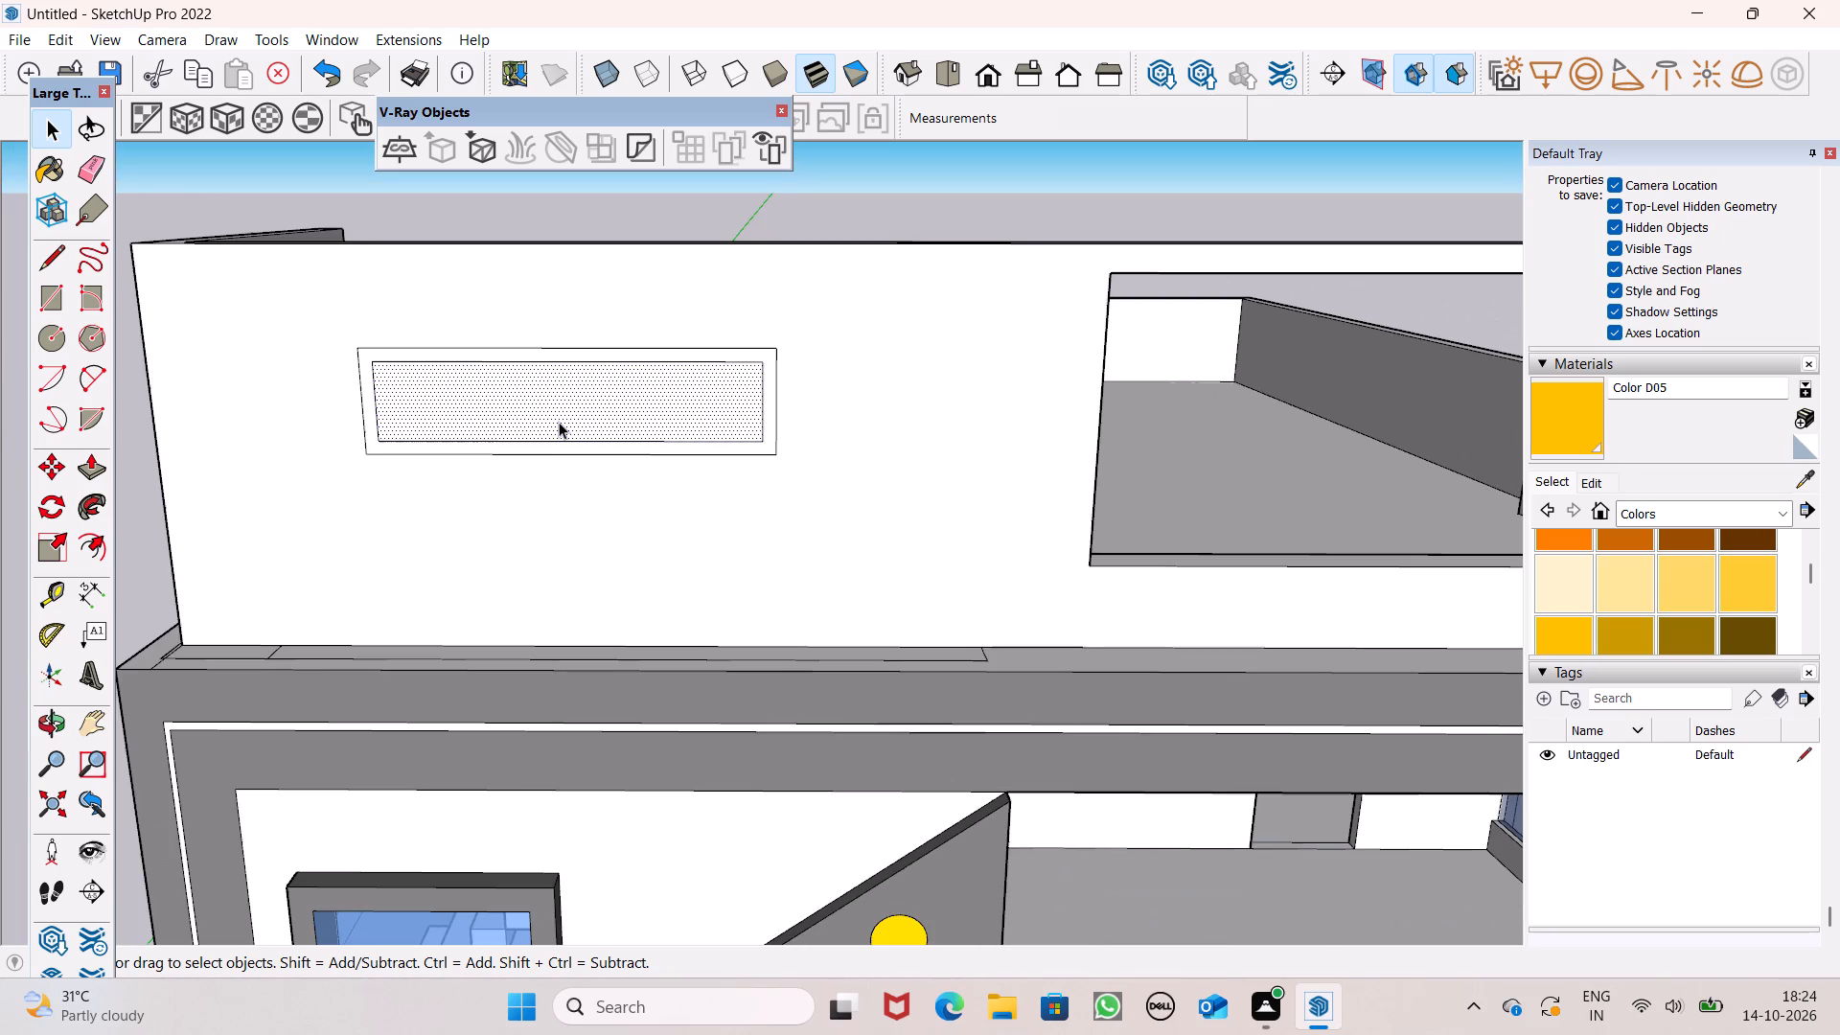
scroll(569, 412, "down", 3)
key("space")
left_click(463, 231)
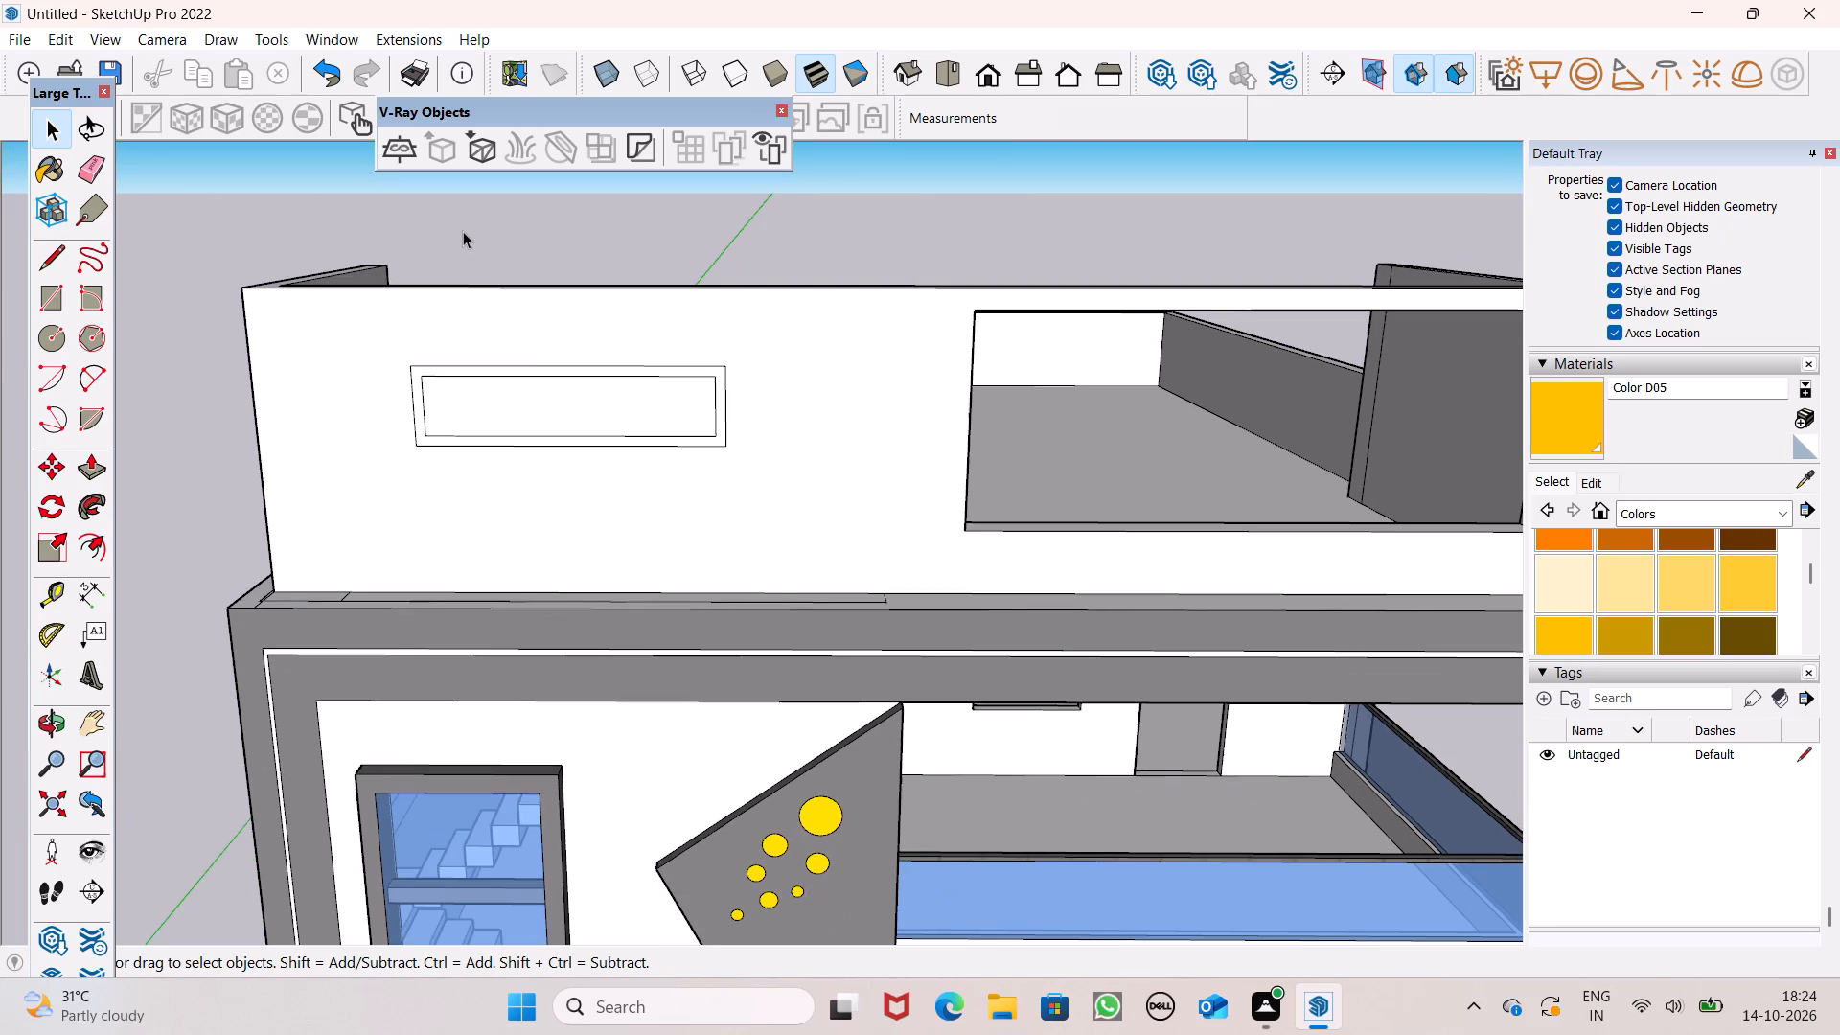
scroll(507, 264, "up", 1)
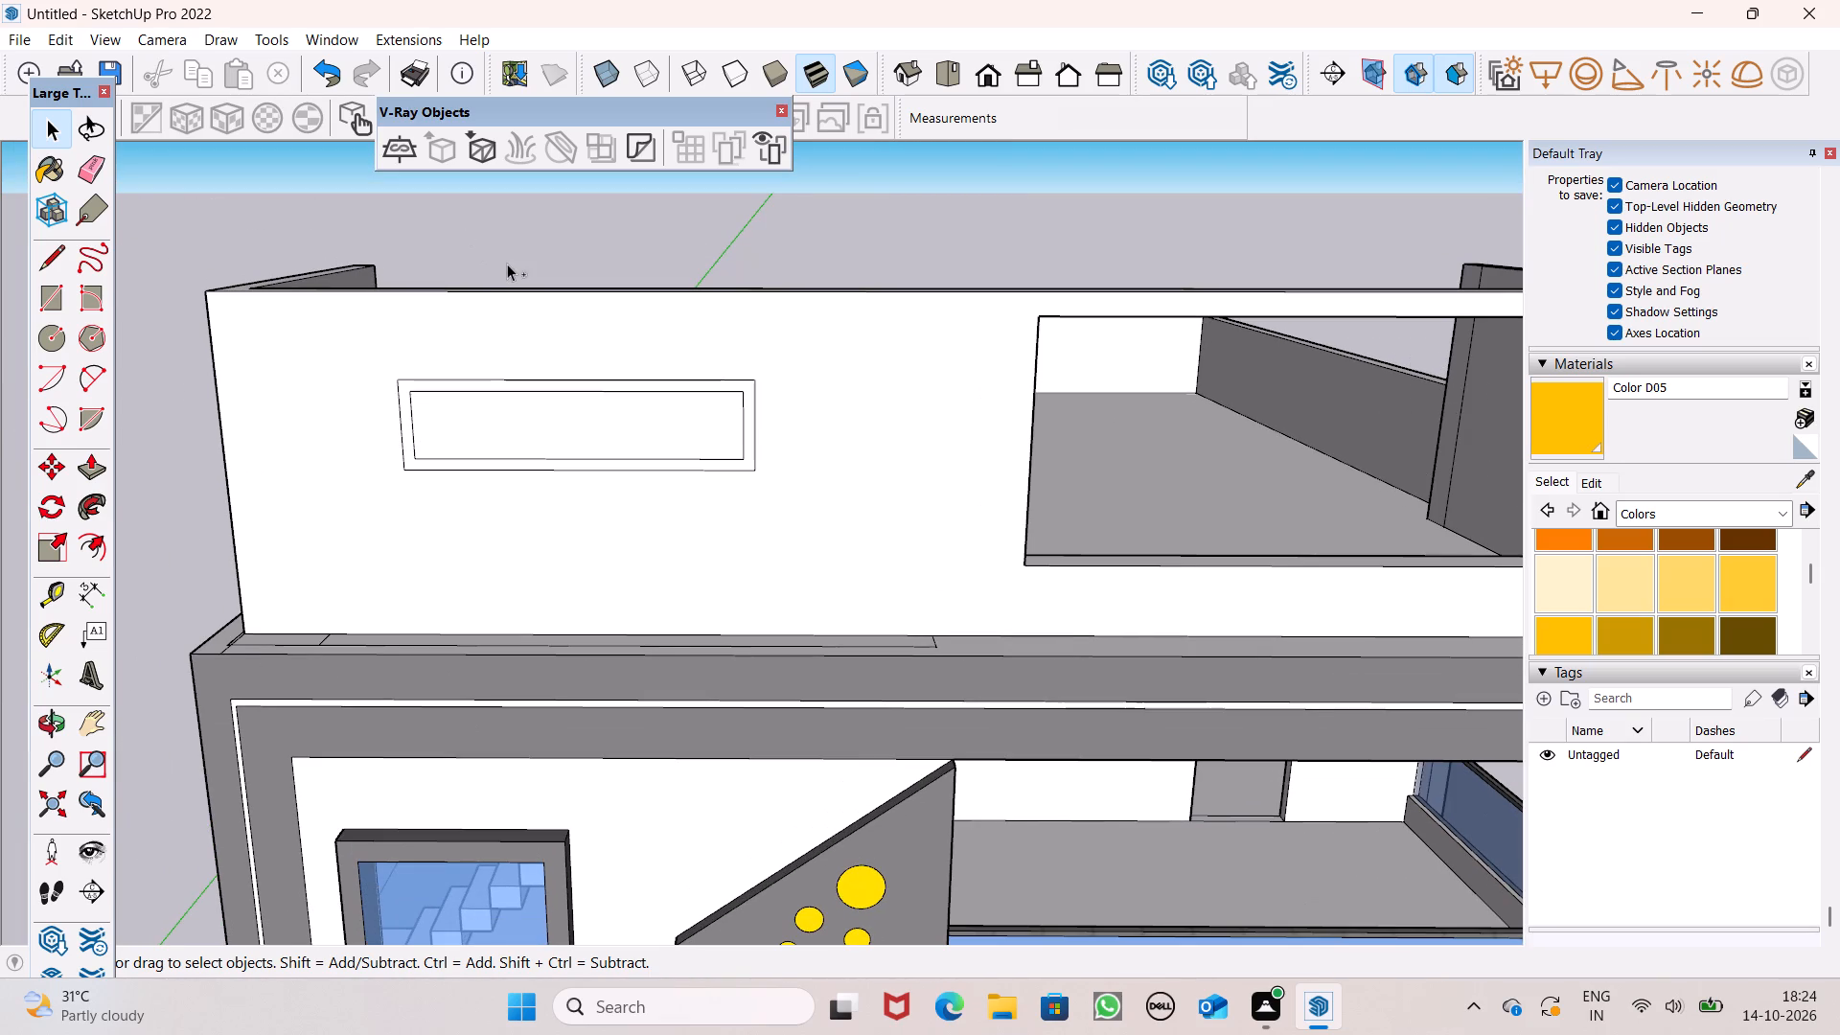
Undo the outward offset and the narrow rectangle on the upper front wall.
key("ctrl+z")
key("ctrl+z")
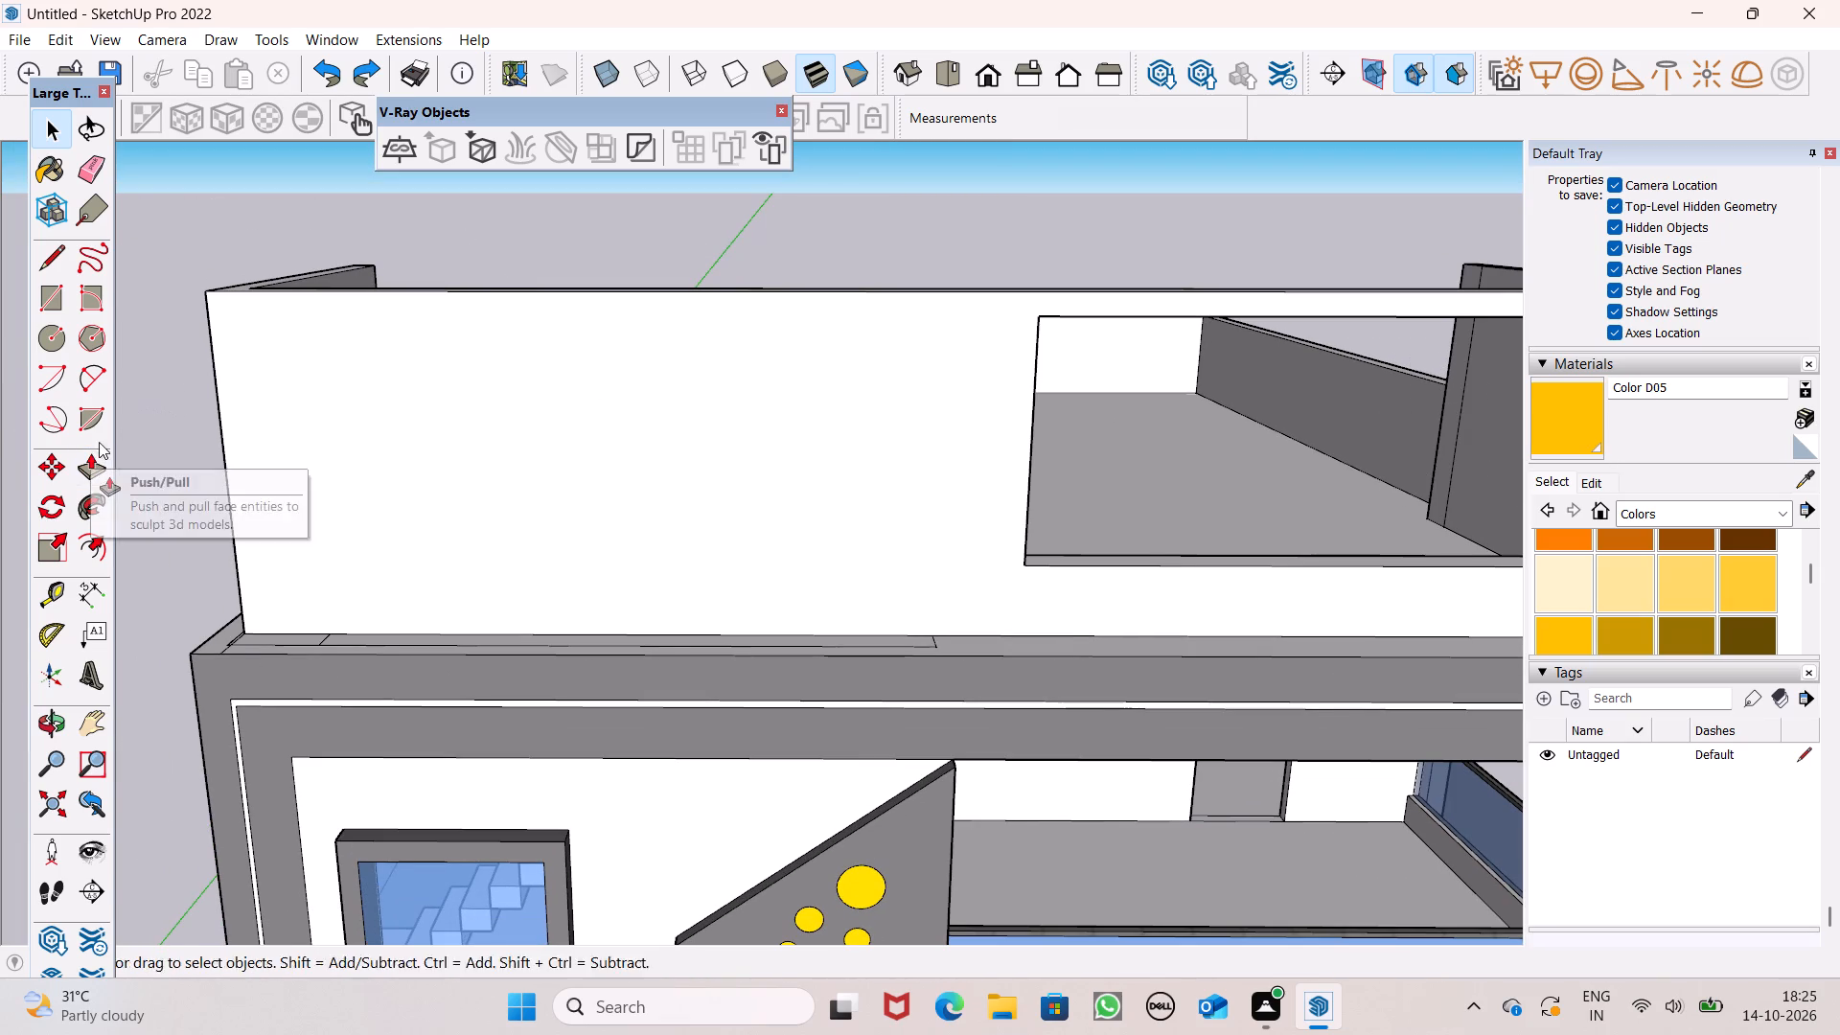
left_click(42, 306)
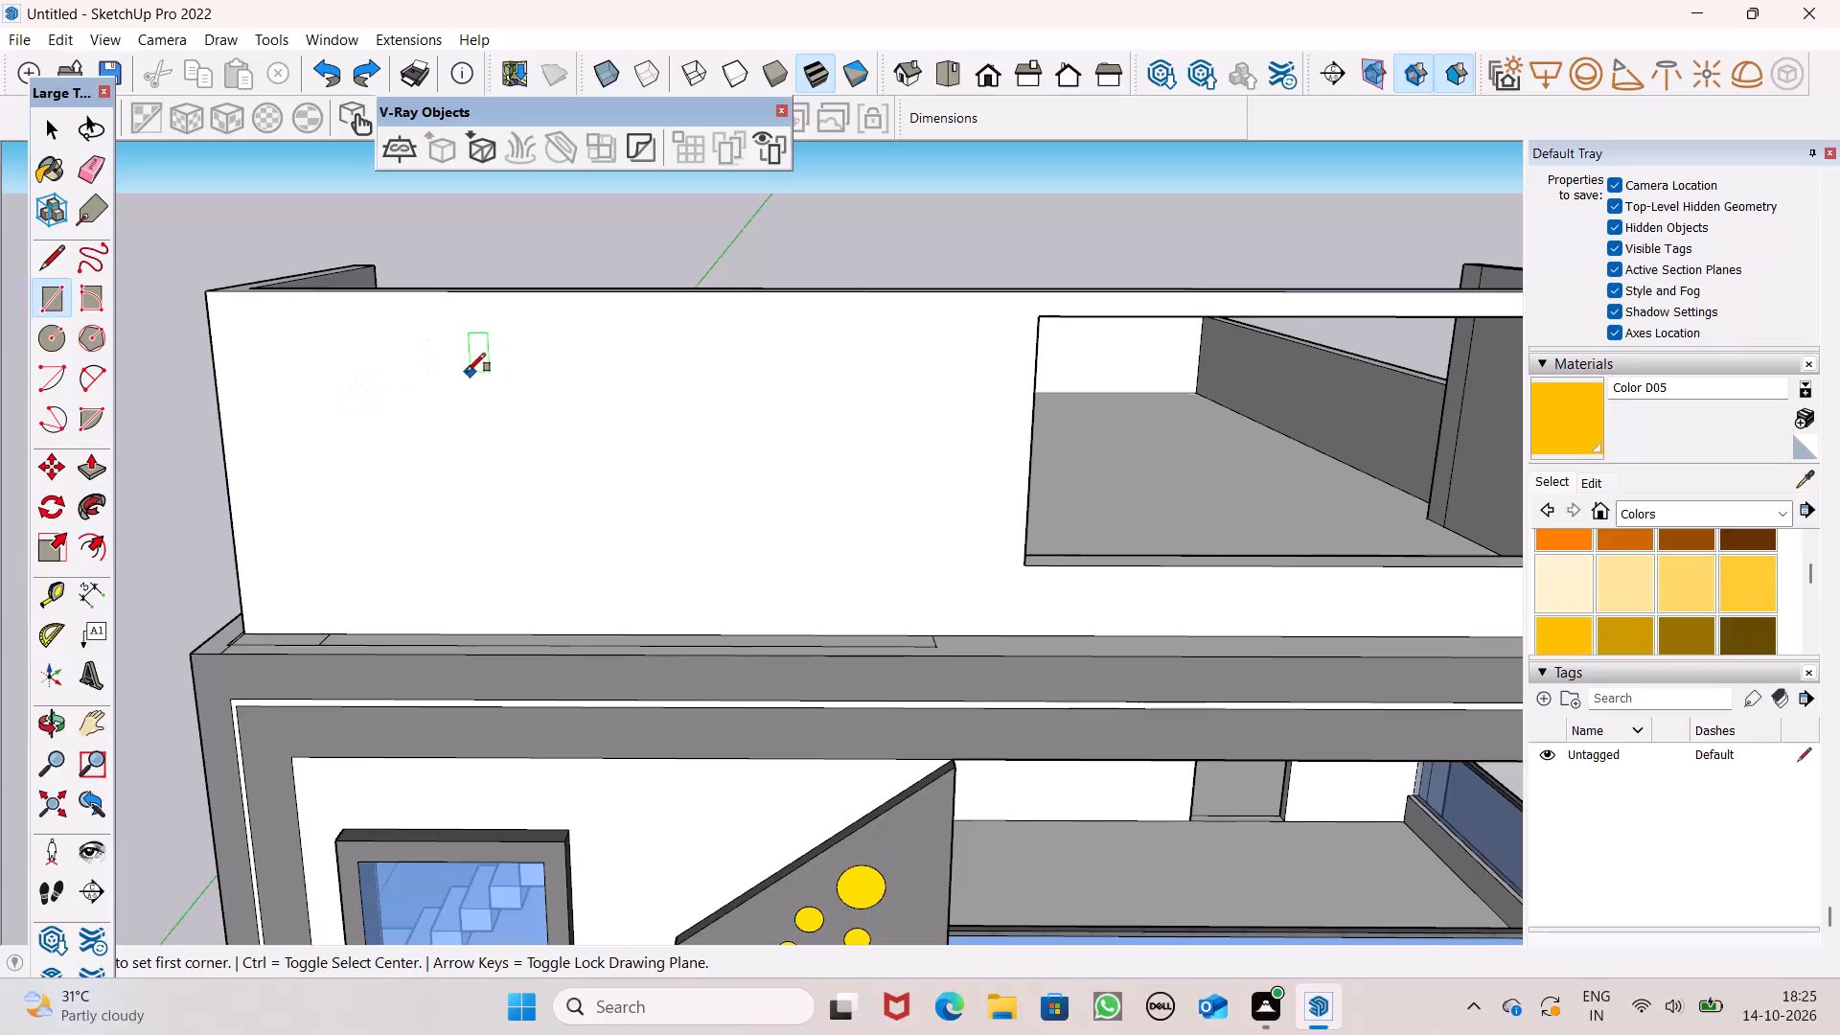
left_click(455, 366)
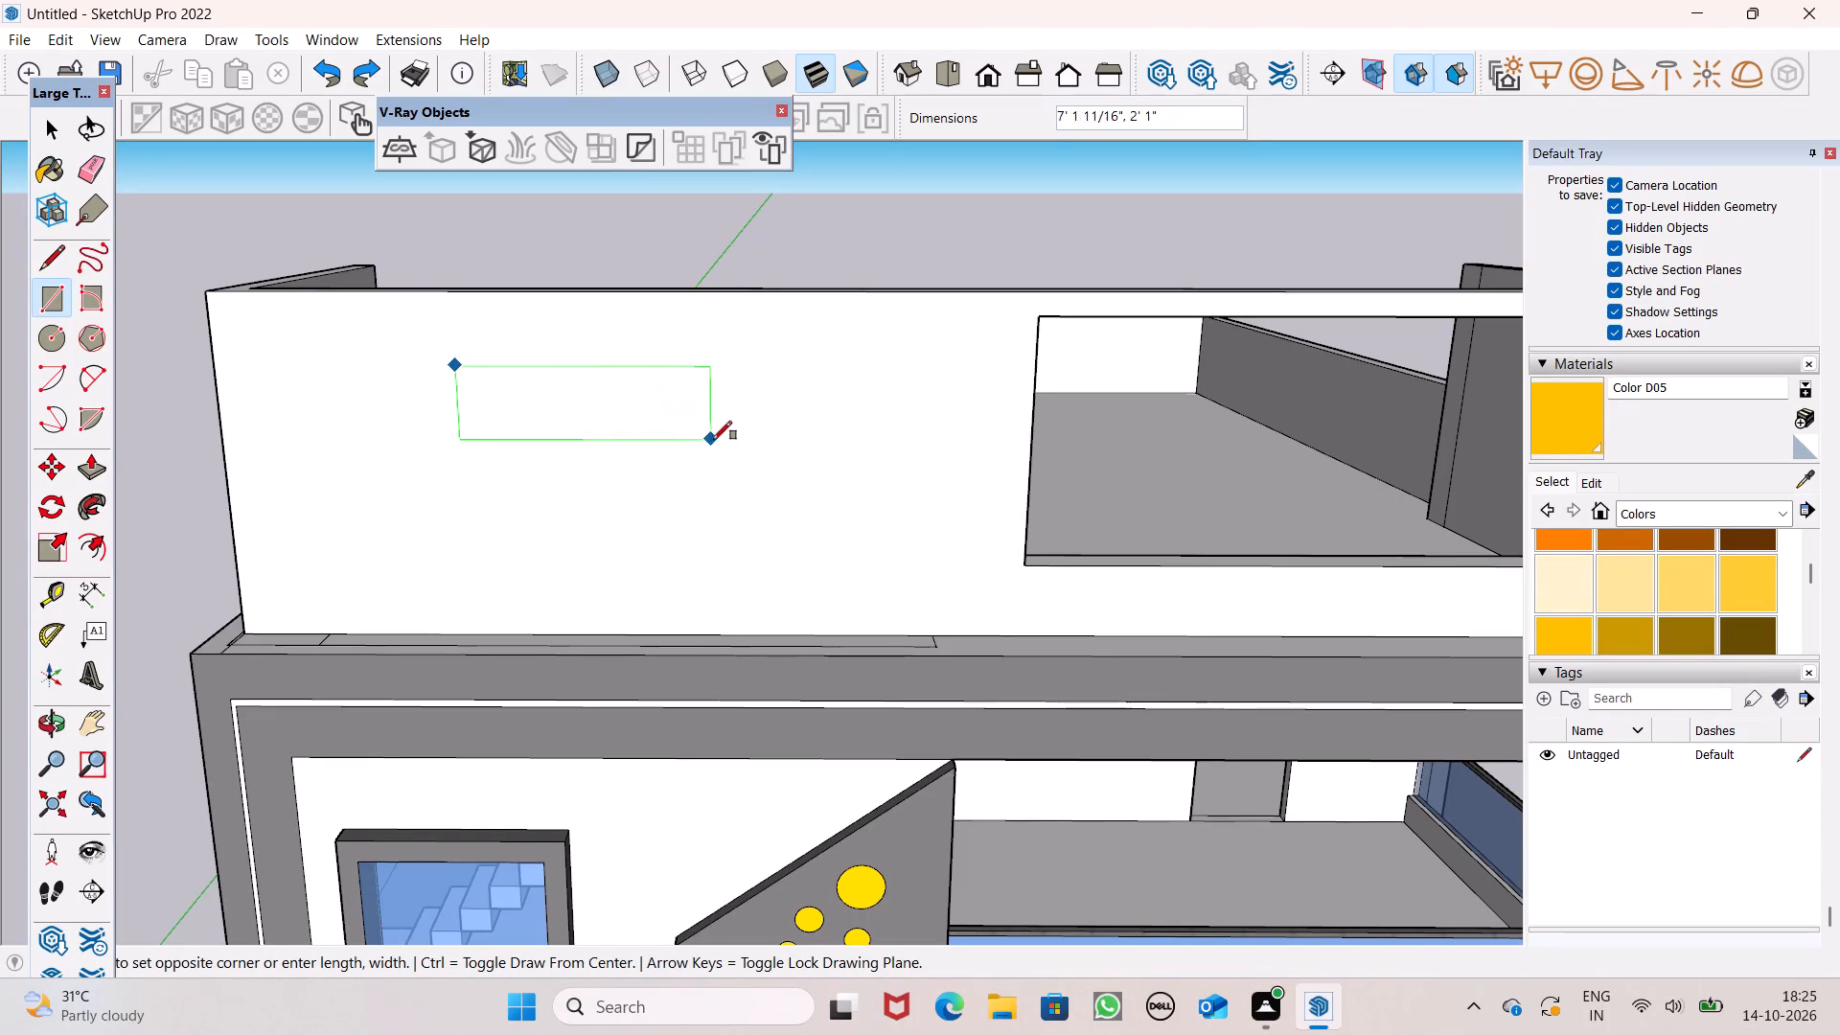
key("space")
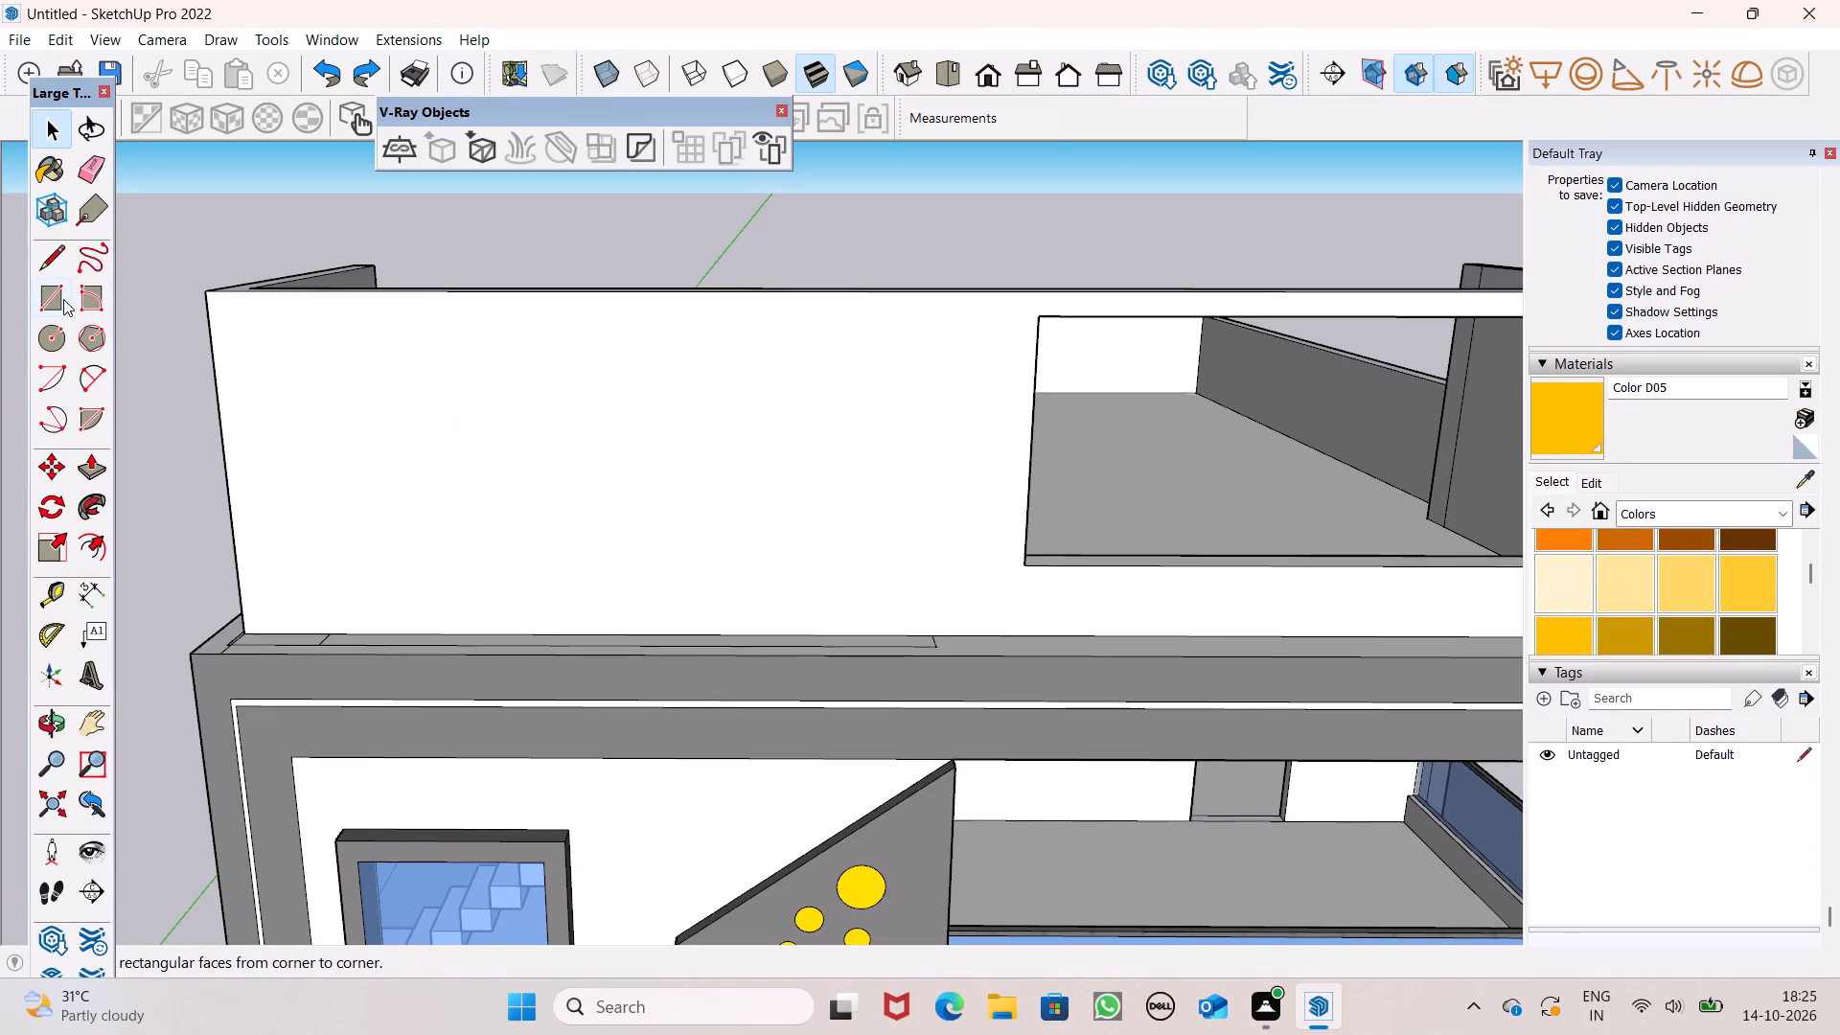
Draw a narrow horizontal rectangle about 8' 3 7/8" by 1' 3 3/8" on the solid part of the upper front wall.
left_click(62, 297)
left_click(473, 369)
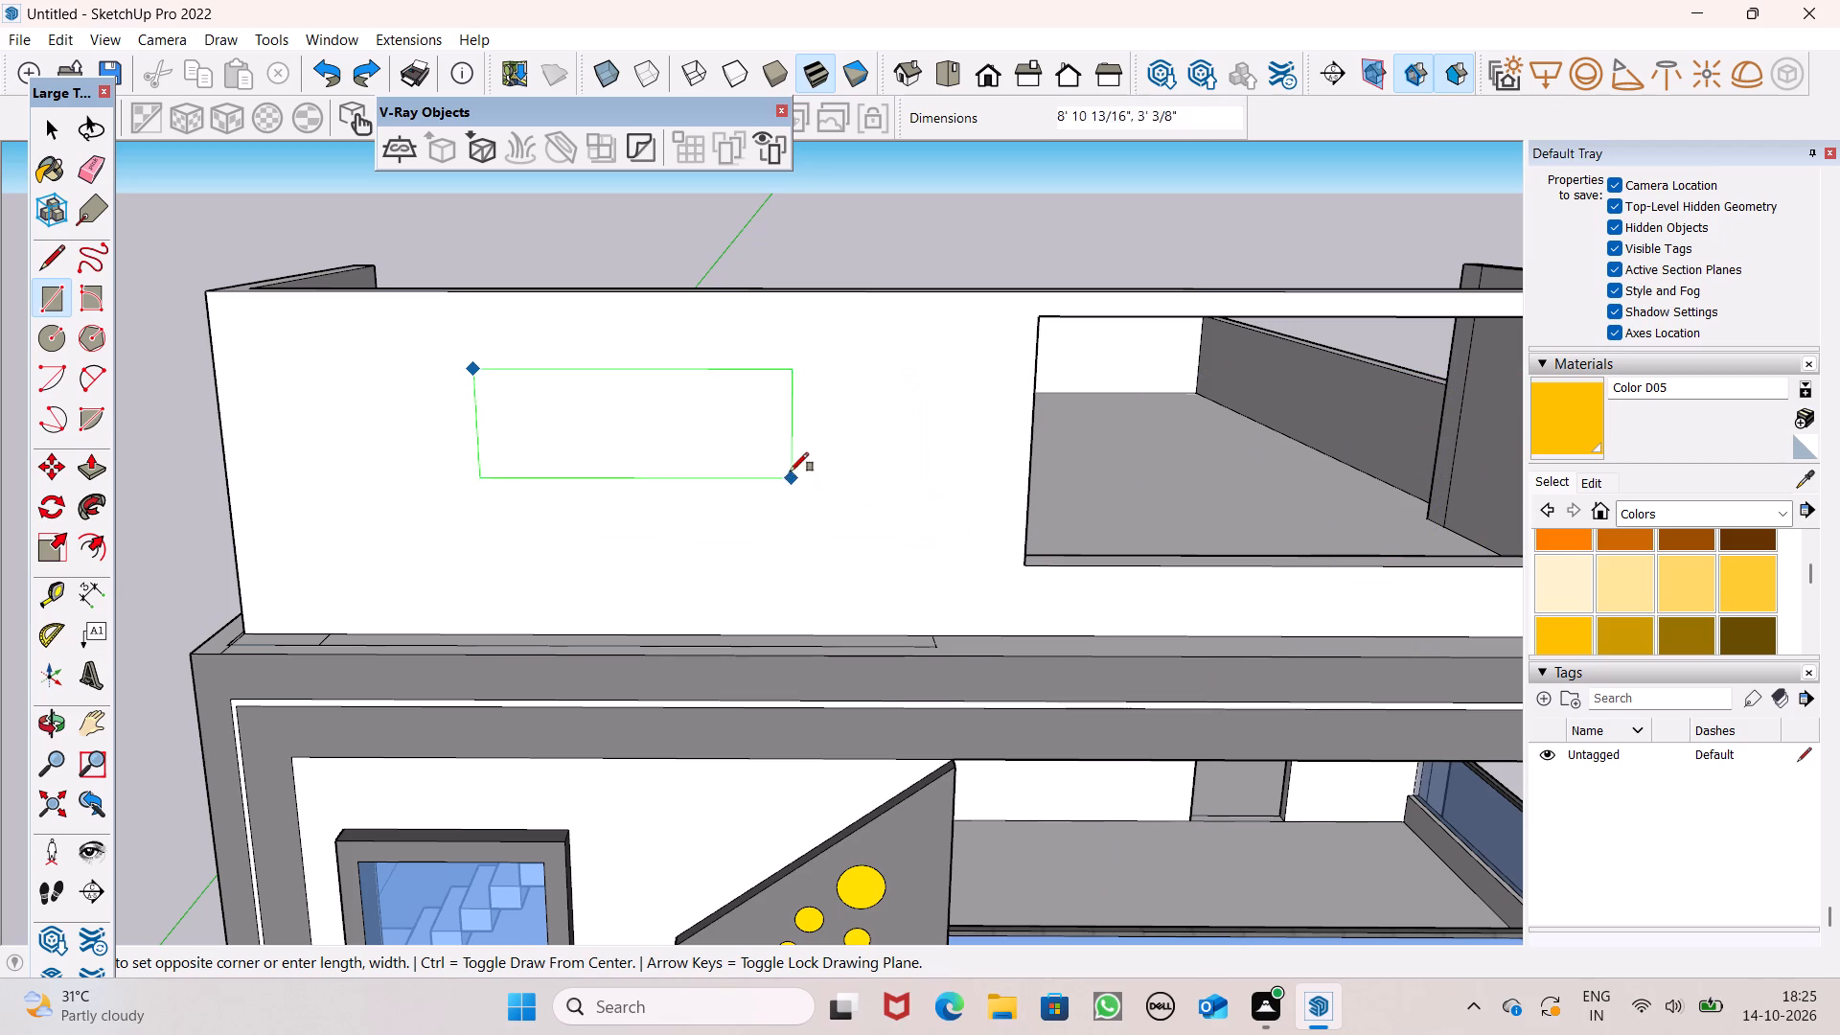
scroll(787, 425, "up", 2)
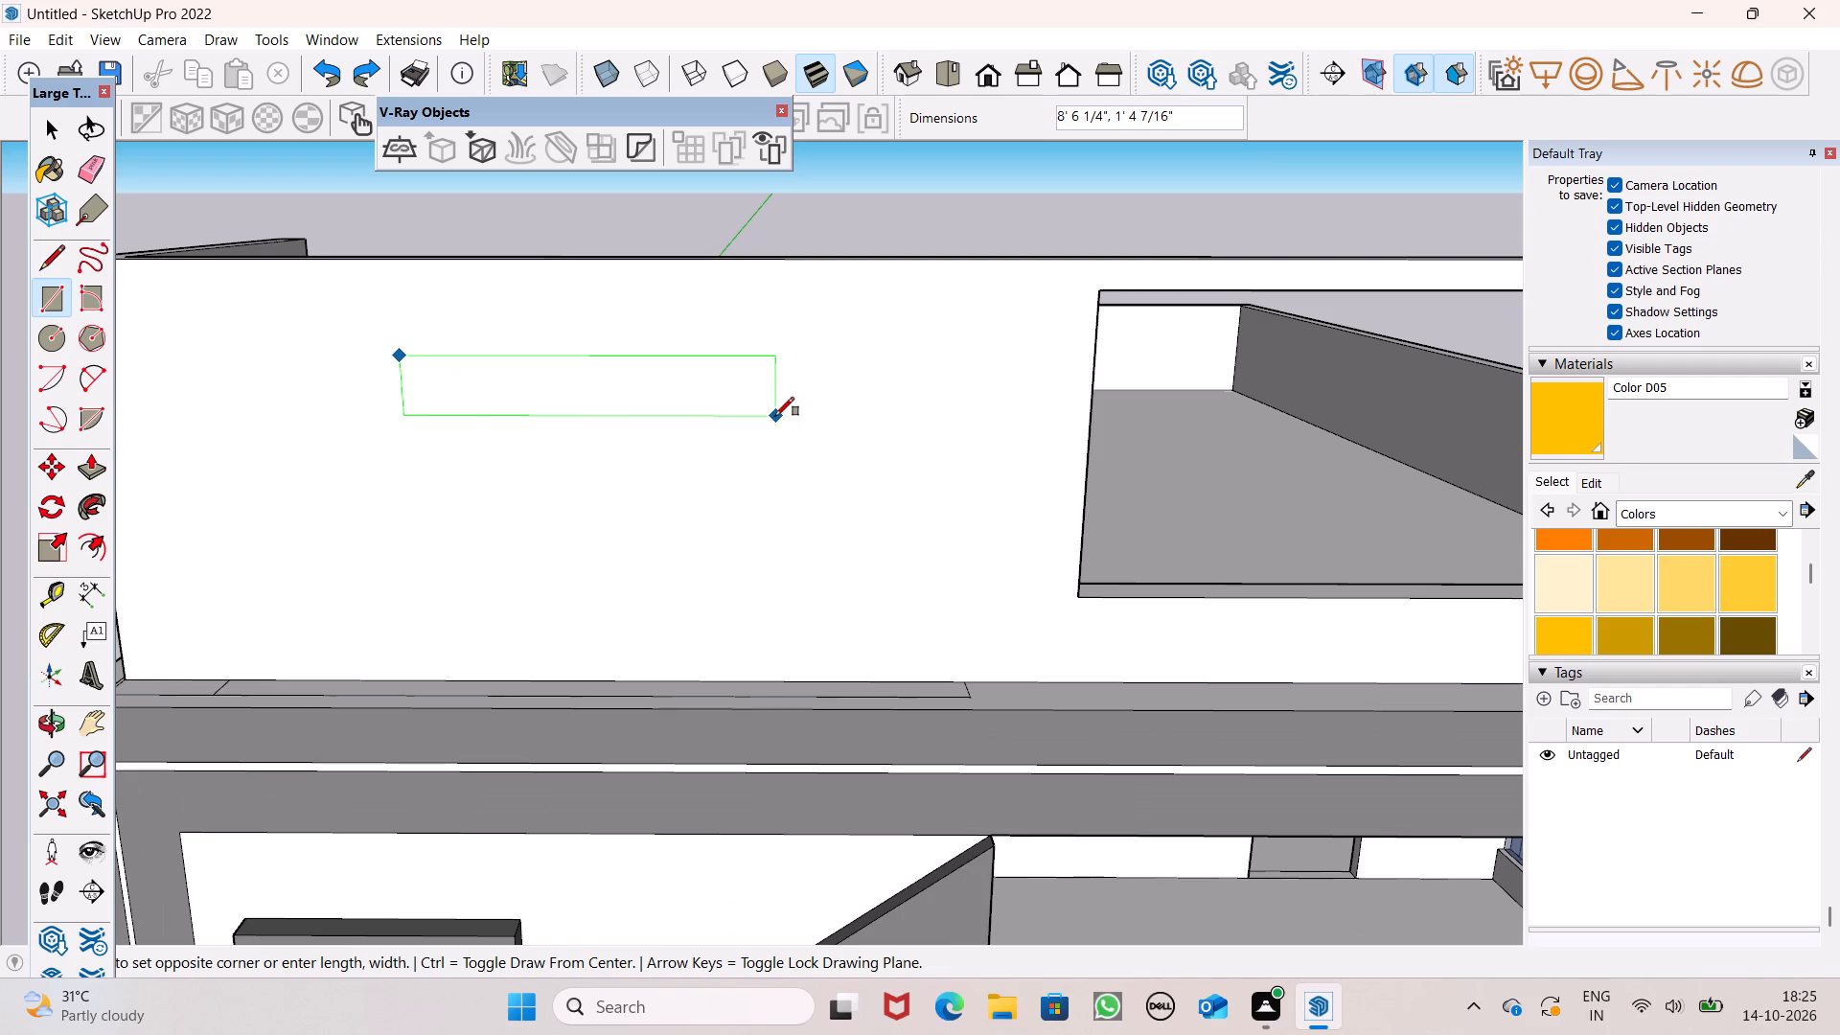
left_click(767, 412)
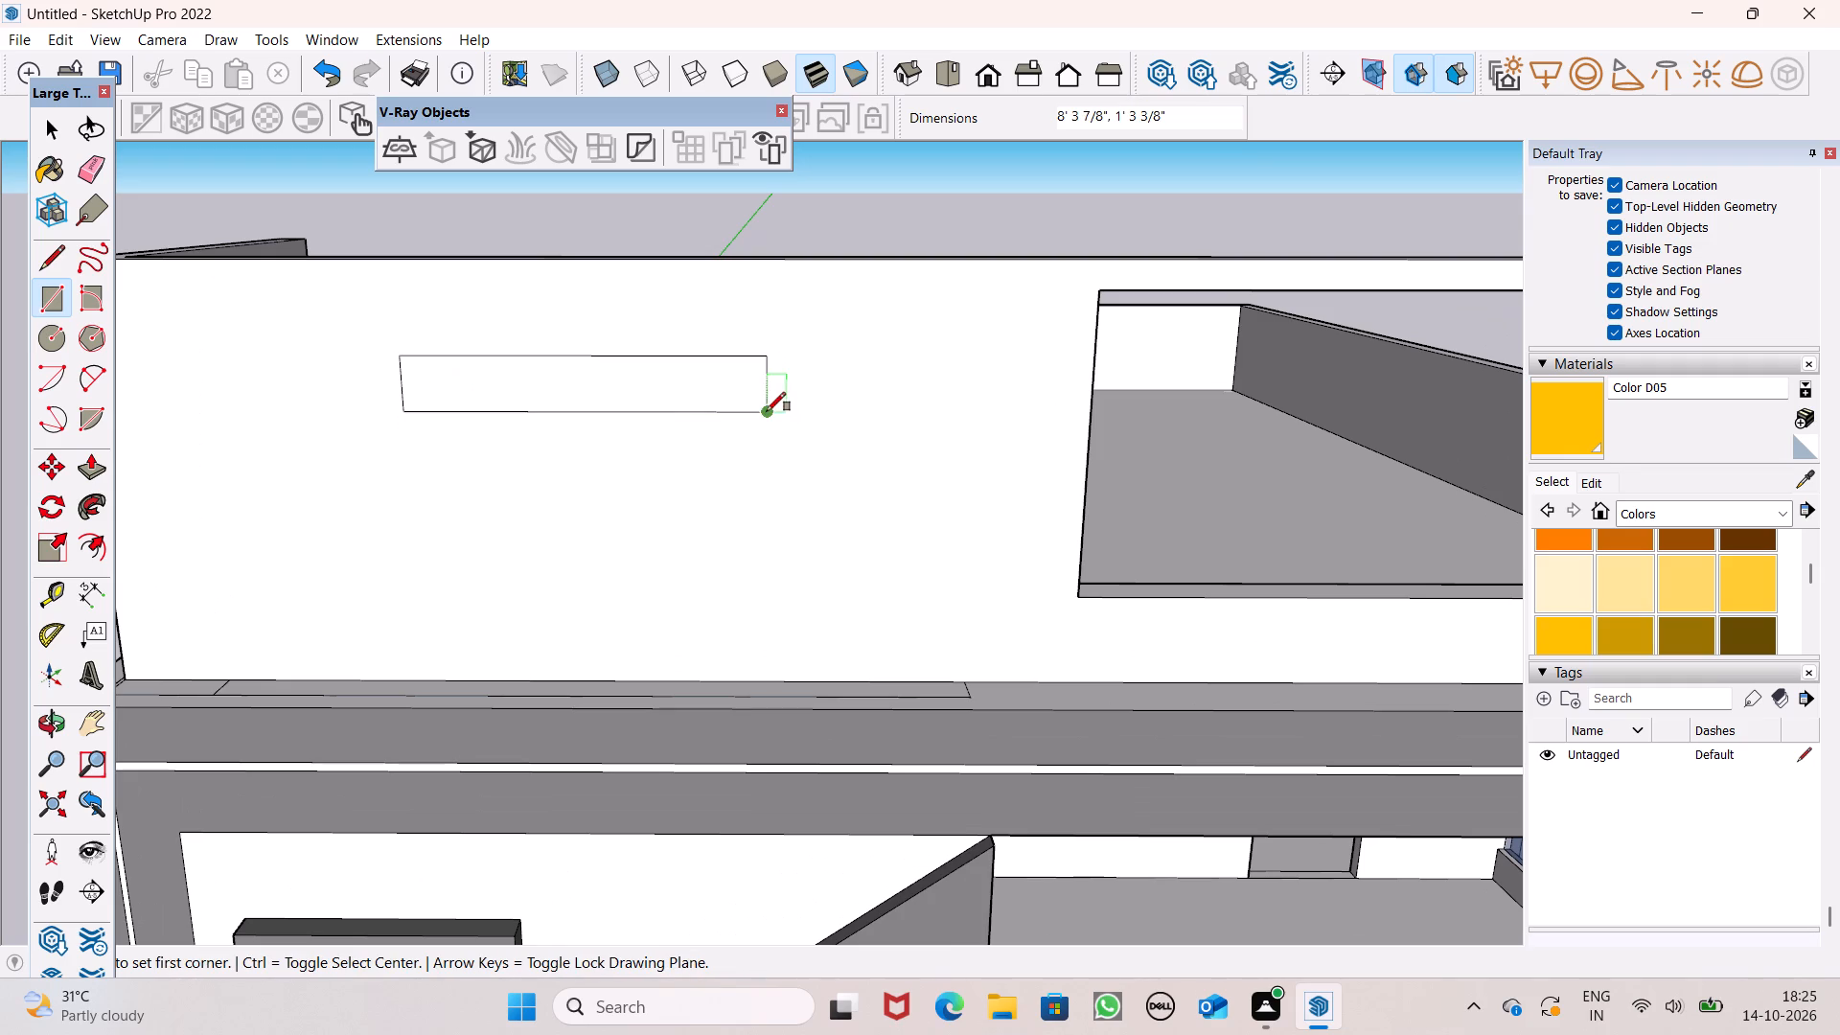
Offset the new narrow rectangle's outline slightly outward to form a thin frame border around it.
scroll(809, 410, "down", 2)
scroll(732, 321, "up", 4)
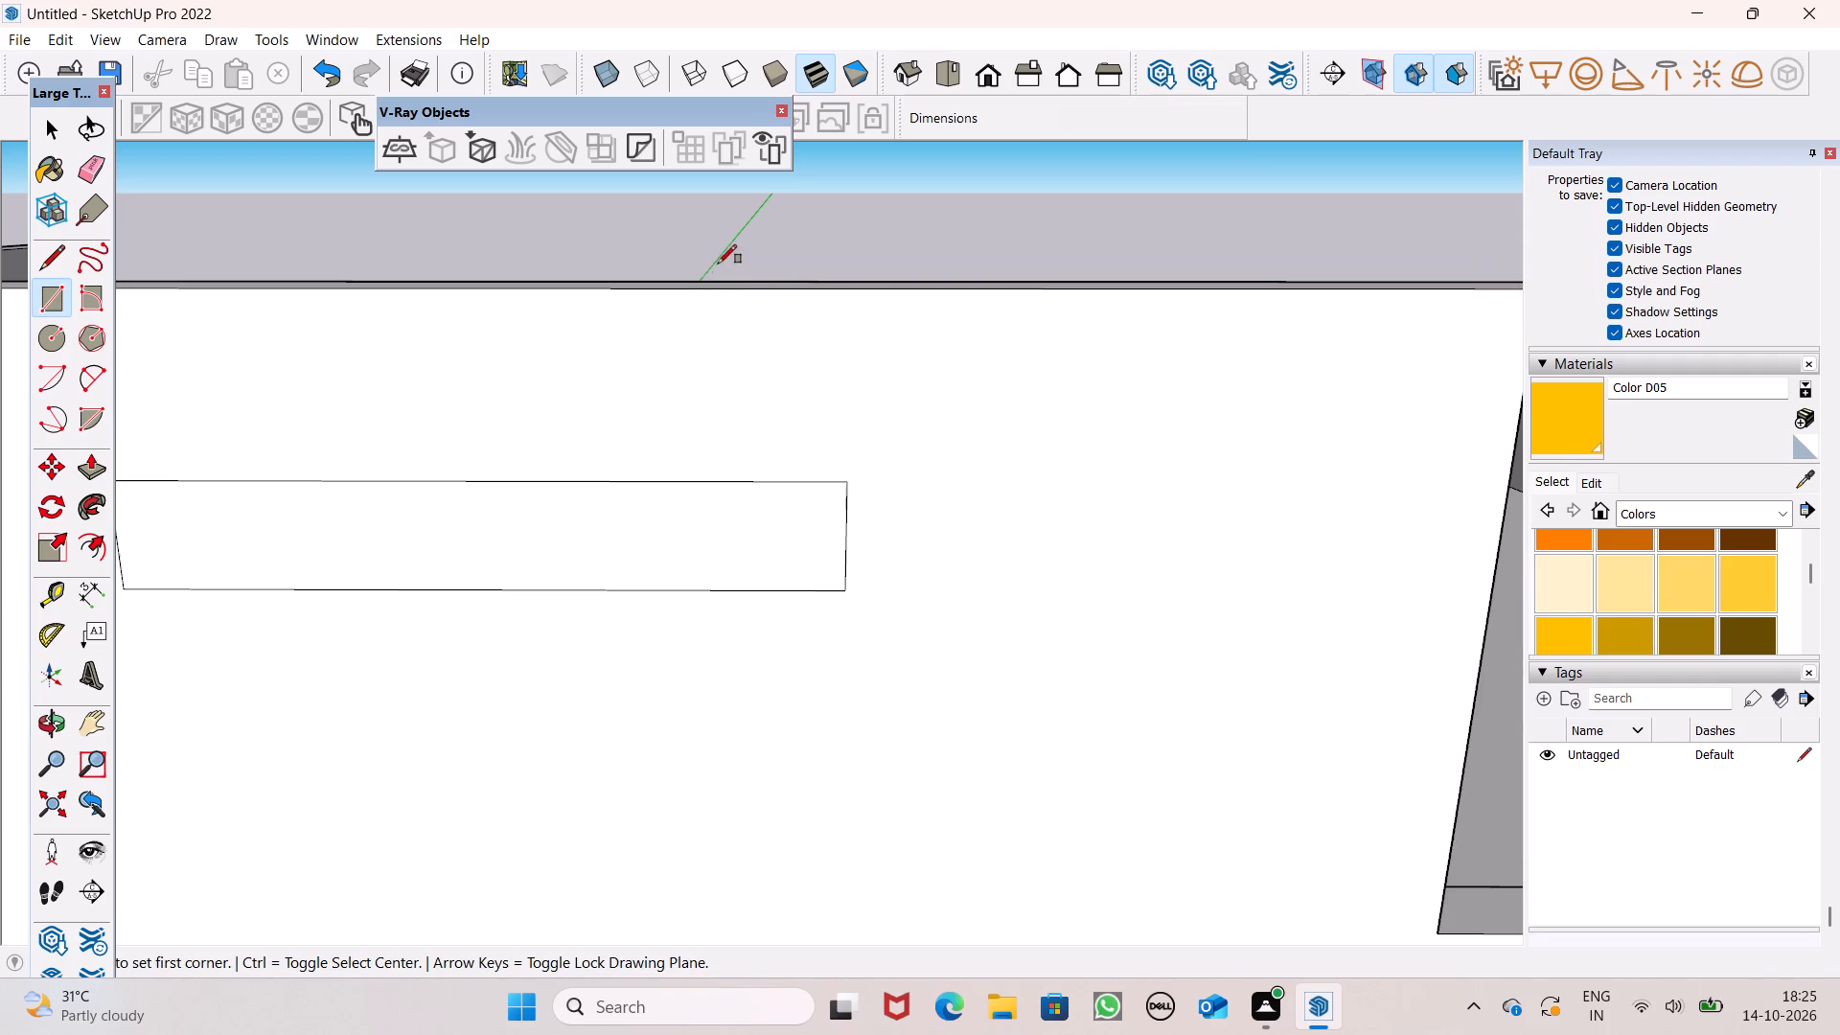
left_click(98, 549)
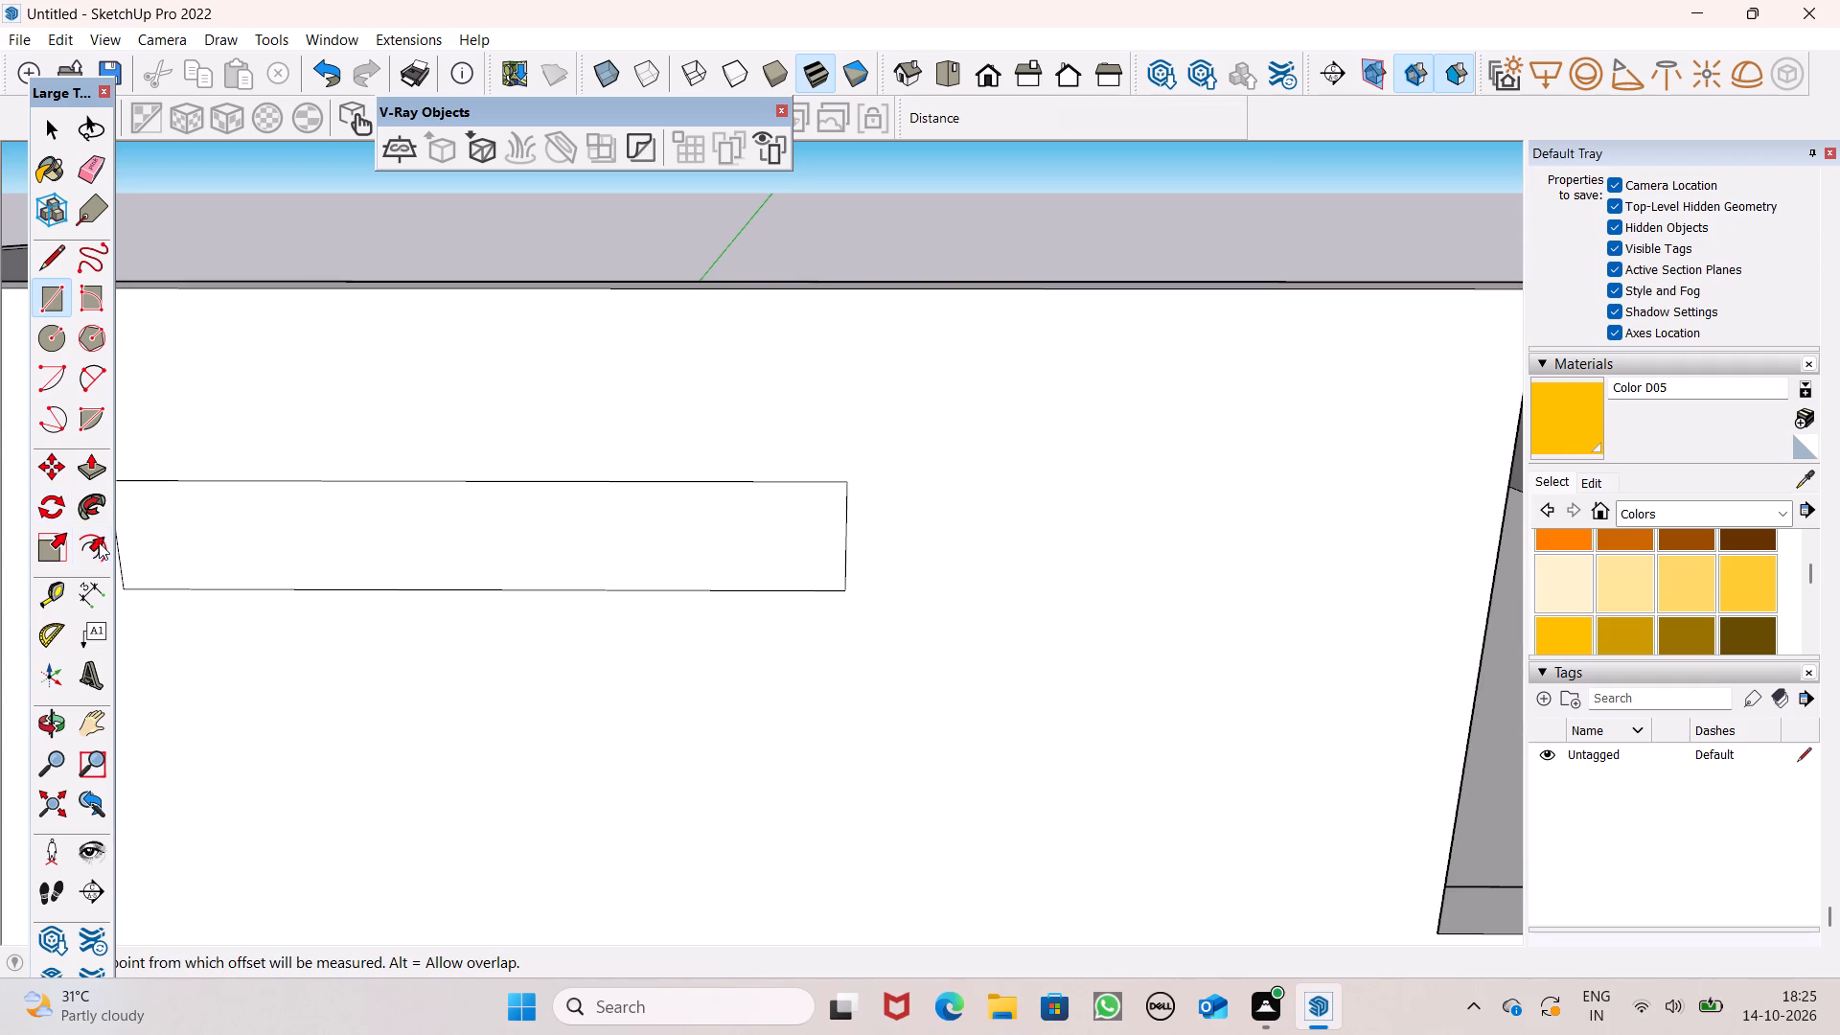
left_click_drag(247, 490, 245, 463)
scroll(585, 402, "down", 4)
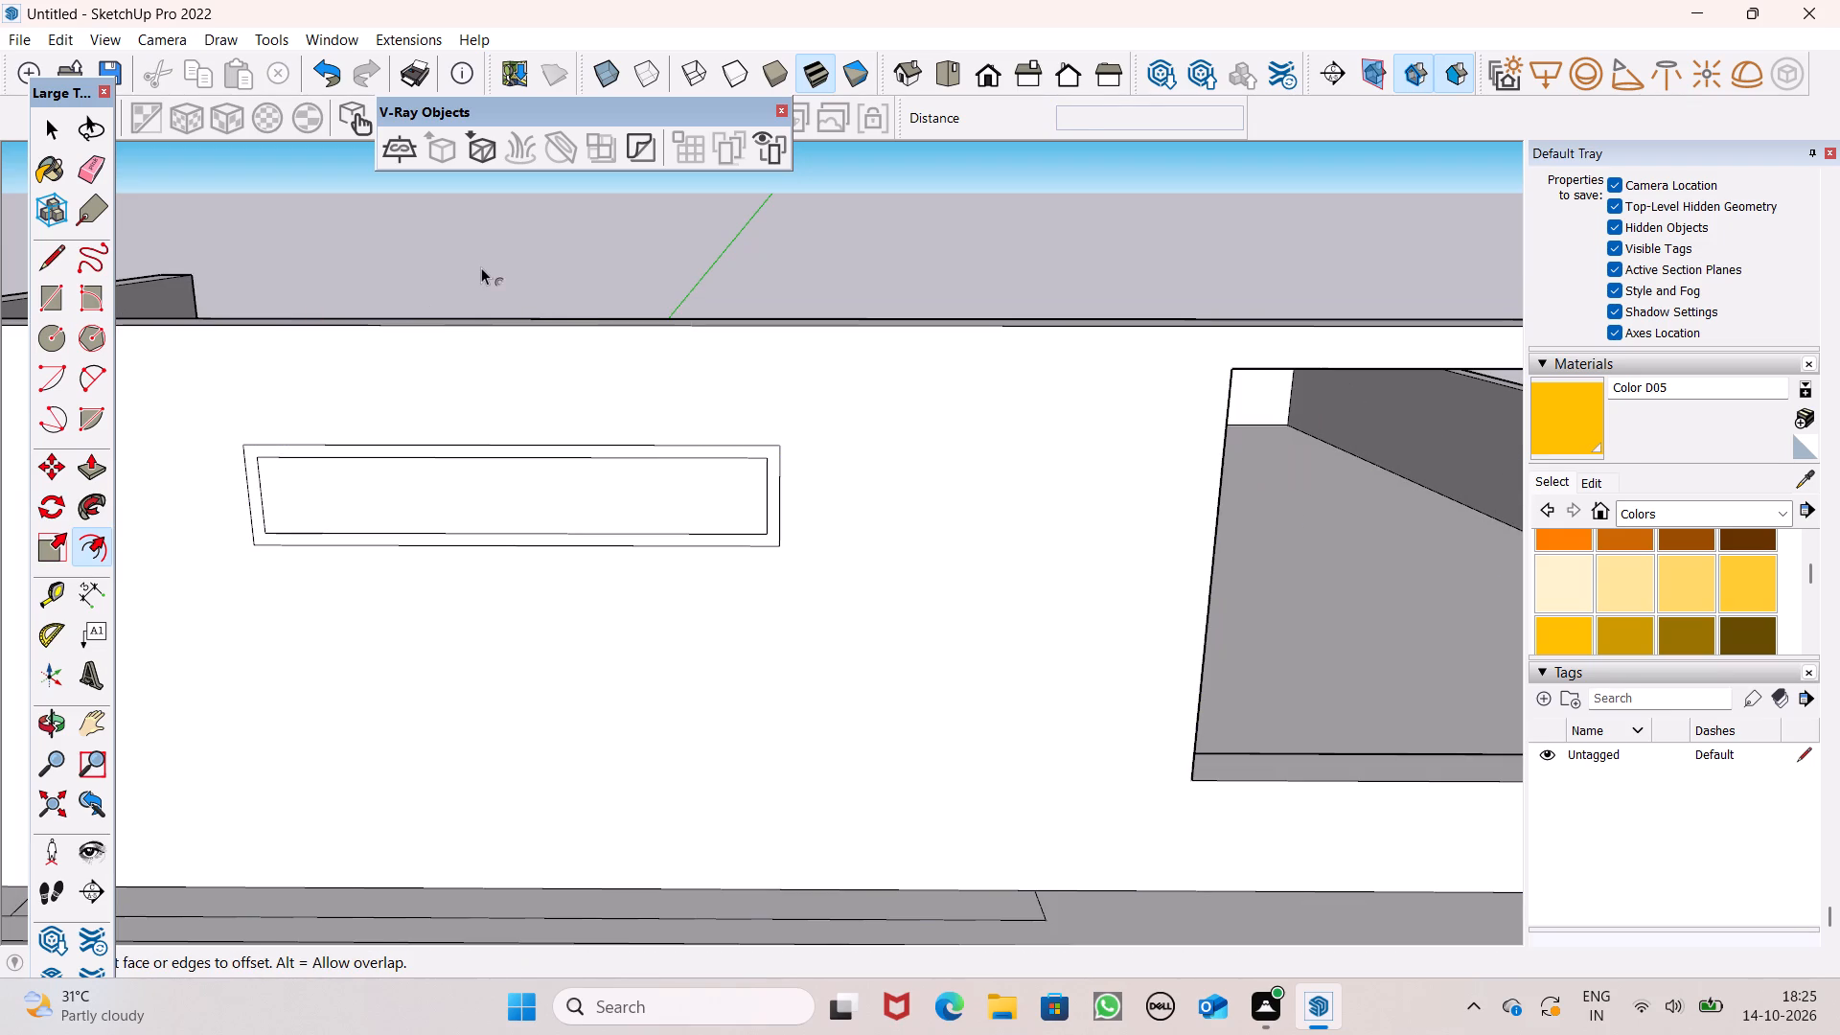
key("space")
key("space")
left_click(481, 261)
Pull the thin frame border out about 3 11/16" from the upper front wall.
scroll(487, 269, "down", 2)
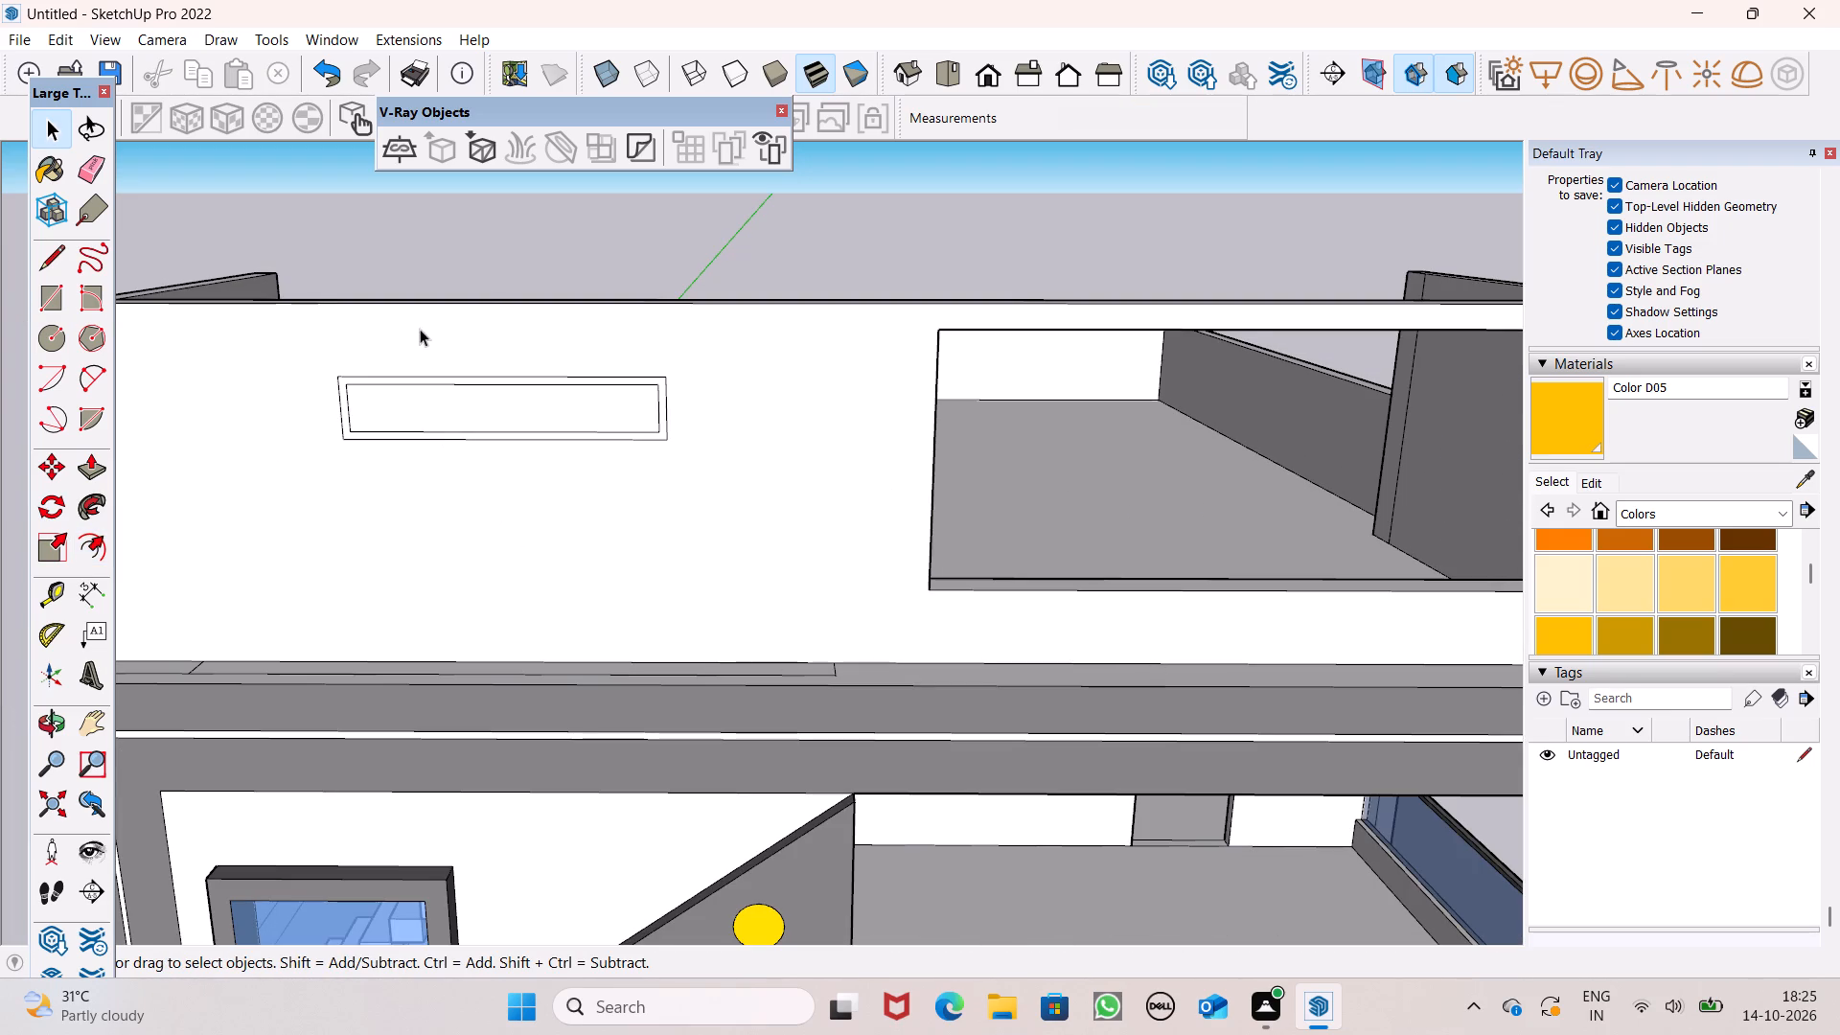
scroll(415, 296, "down", 1)
scroll(415, 296, "up", 1)
middle_click_drag(512, 502, 642, 632)
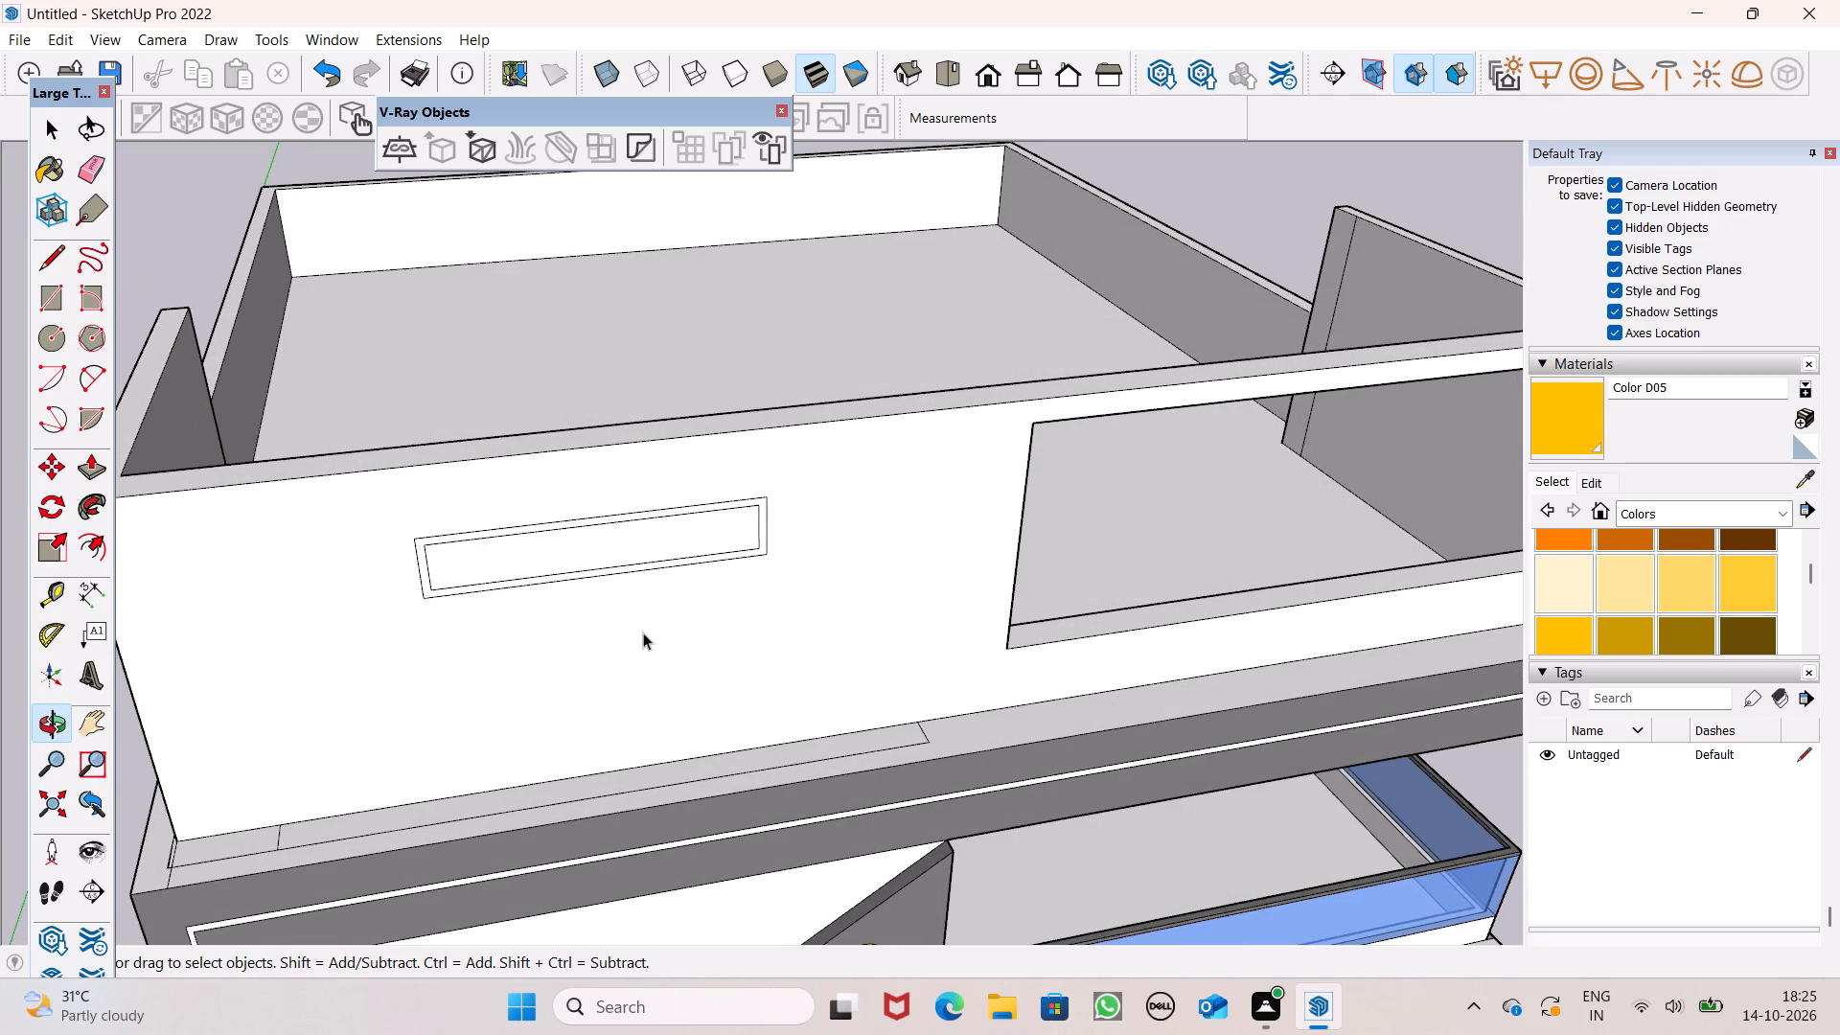
scroll(531, 520, "up", 5)
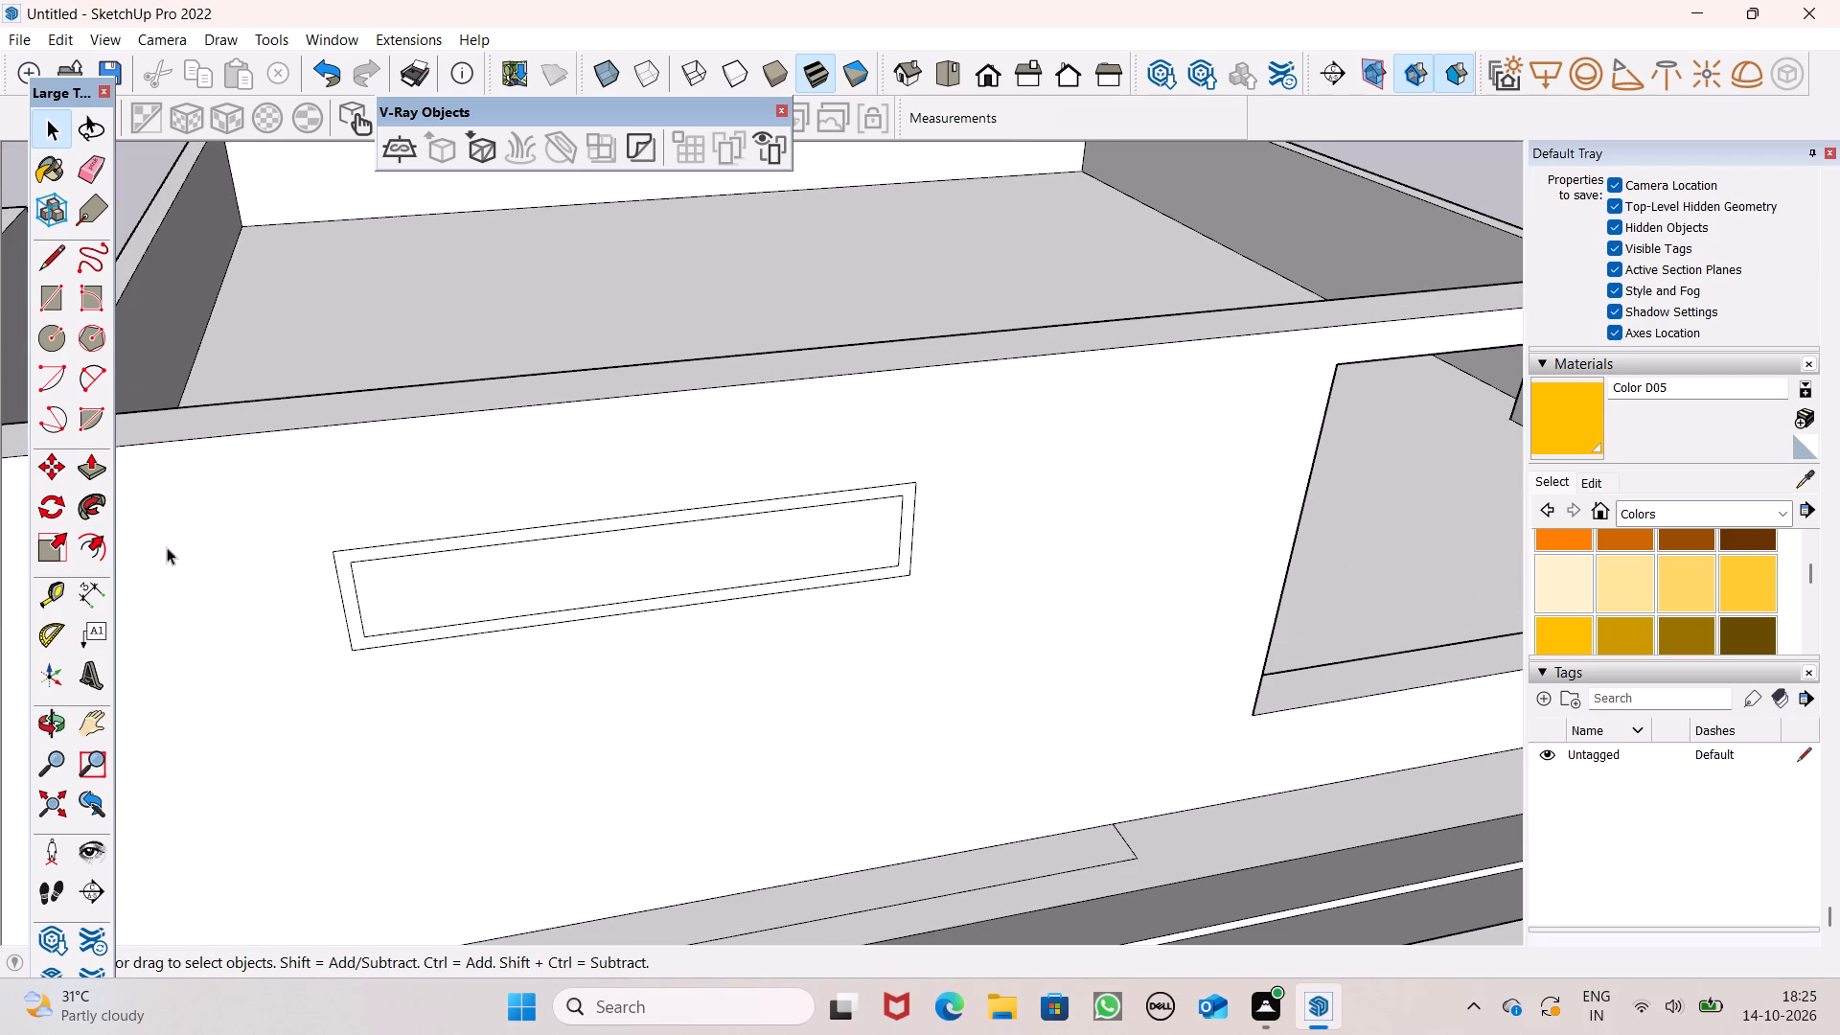
left_click(89, 458)
scroll(358, 594, "up", 5)
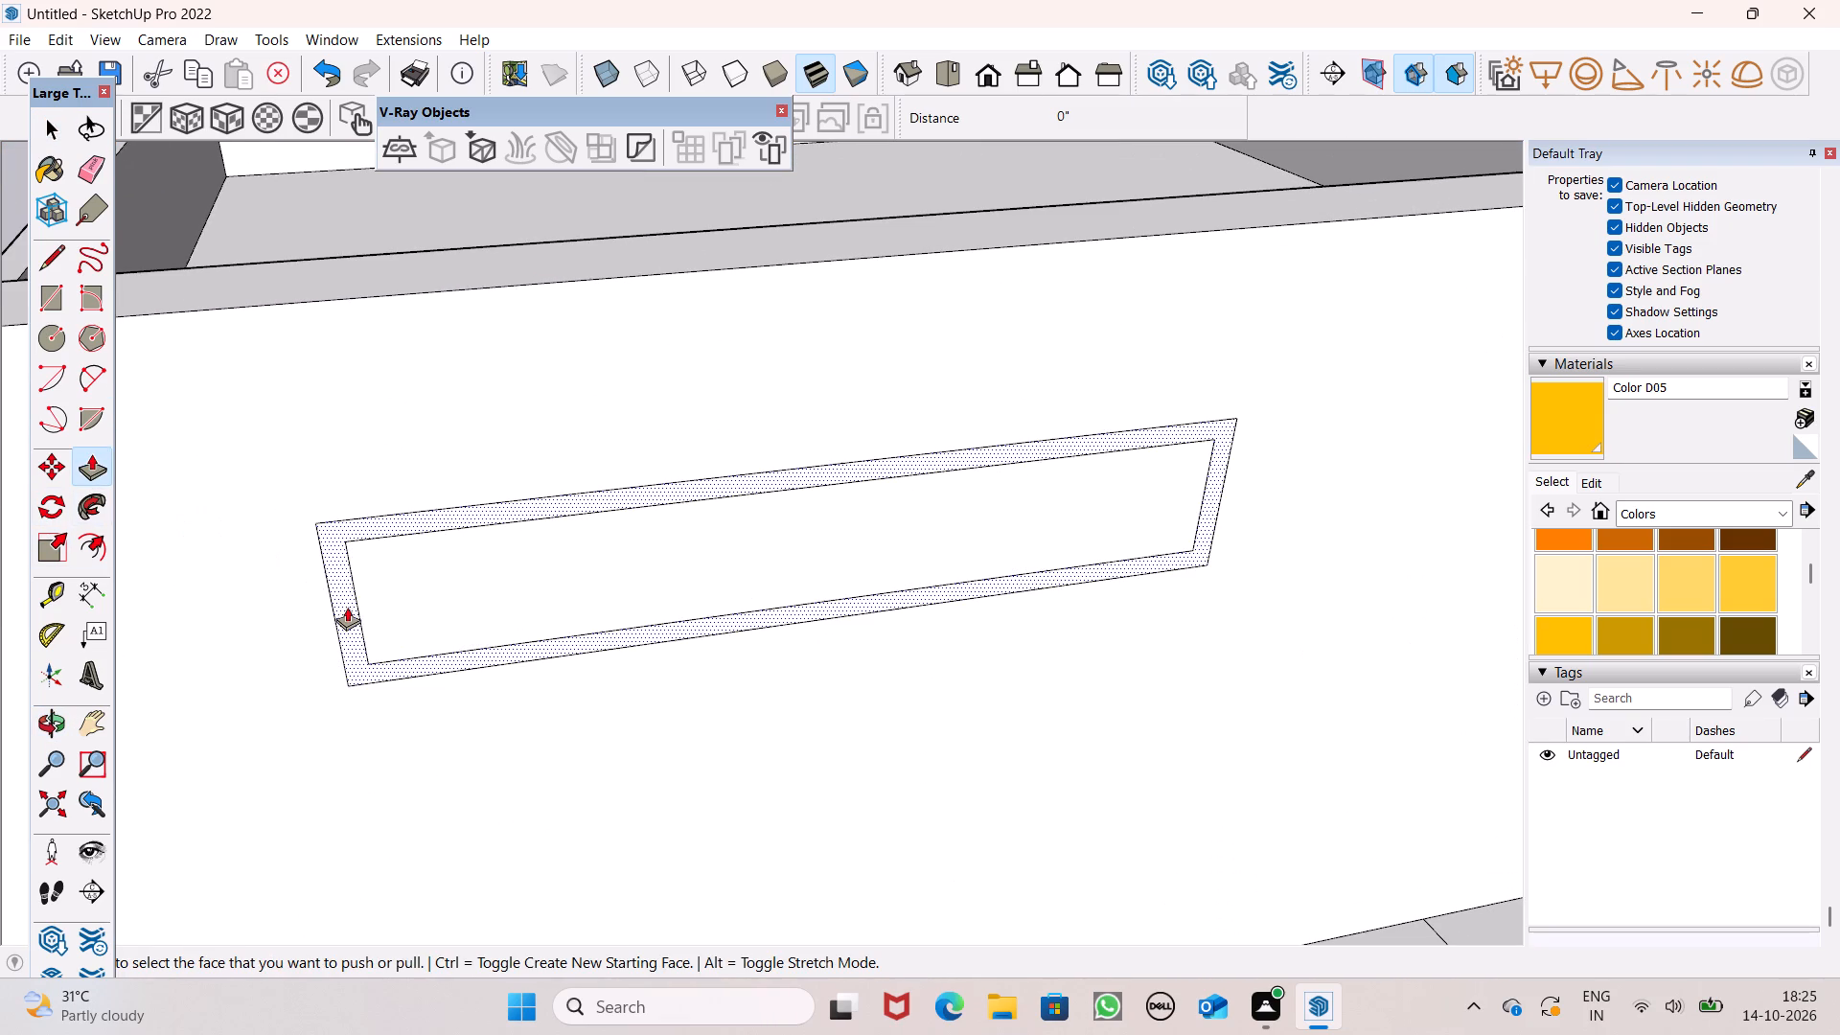
left_click_drag(342, 609, 348, 629)
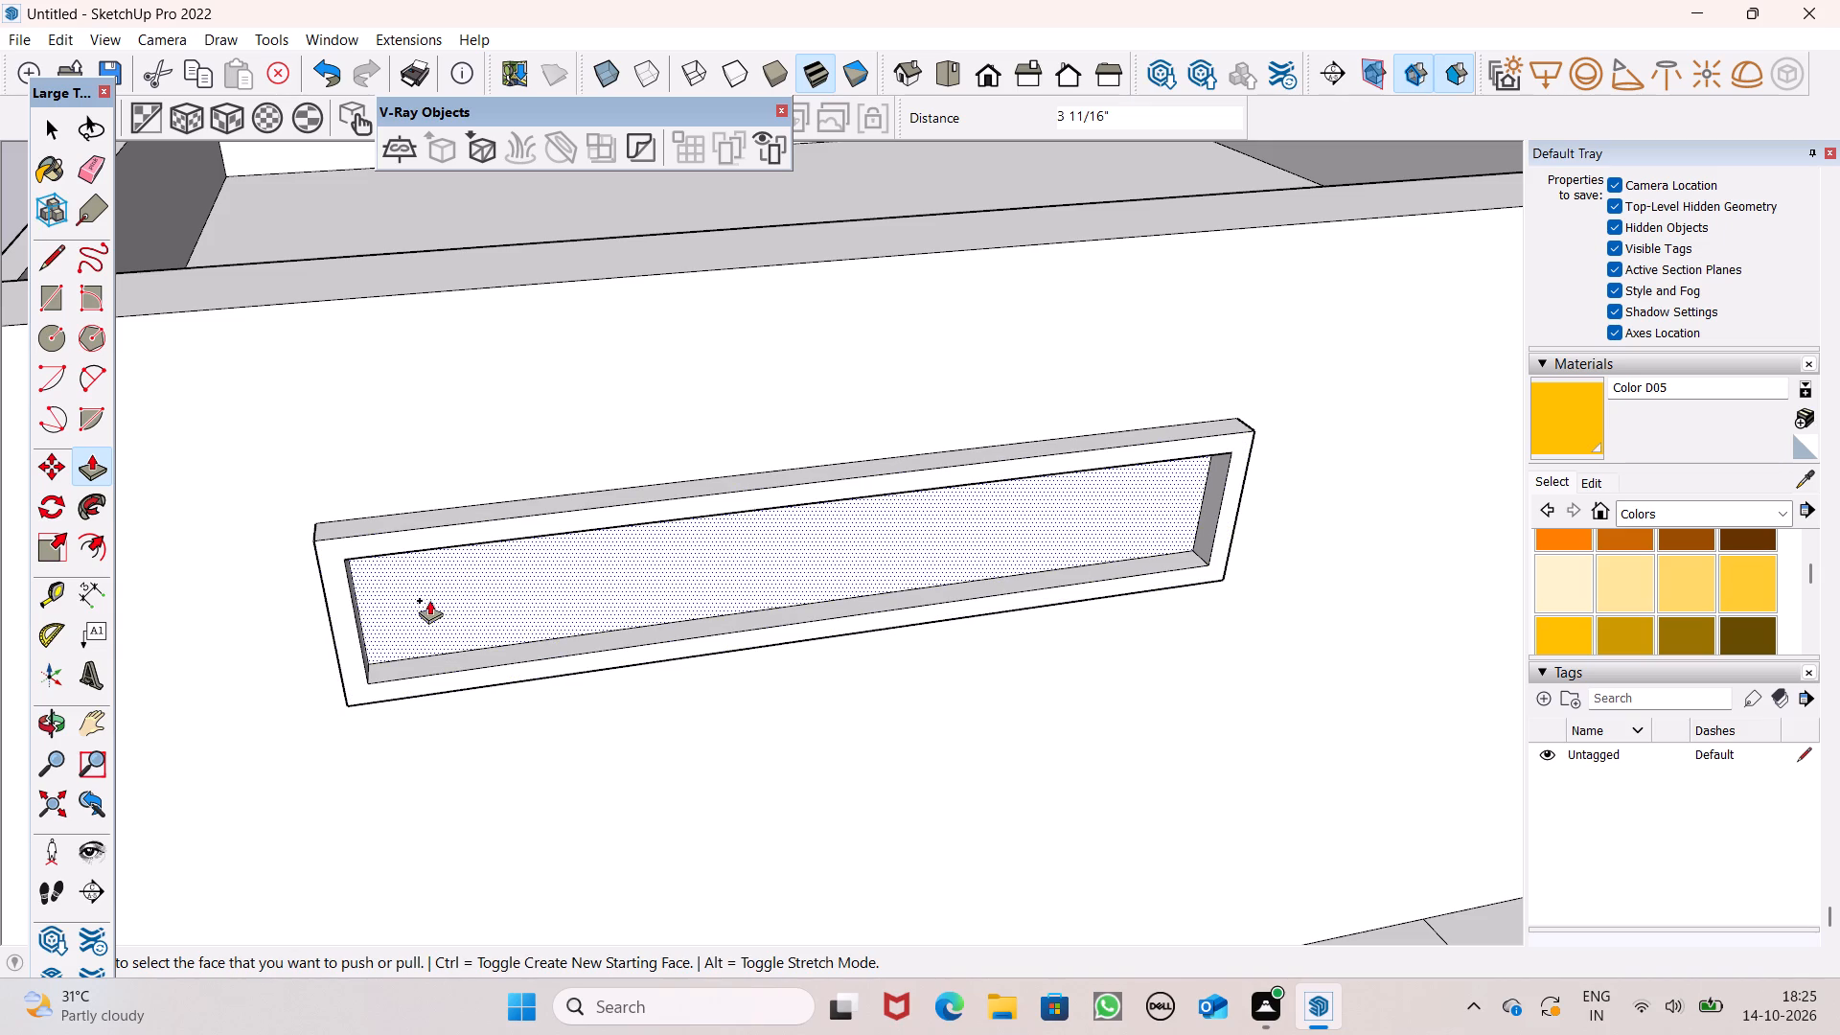
key("space")
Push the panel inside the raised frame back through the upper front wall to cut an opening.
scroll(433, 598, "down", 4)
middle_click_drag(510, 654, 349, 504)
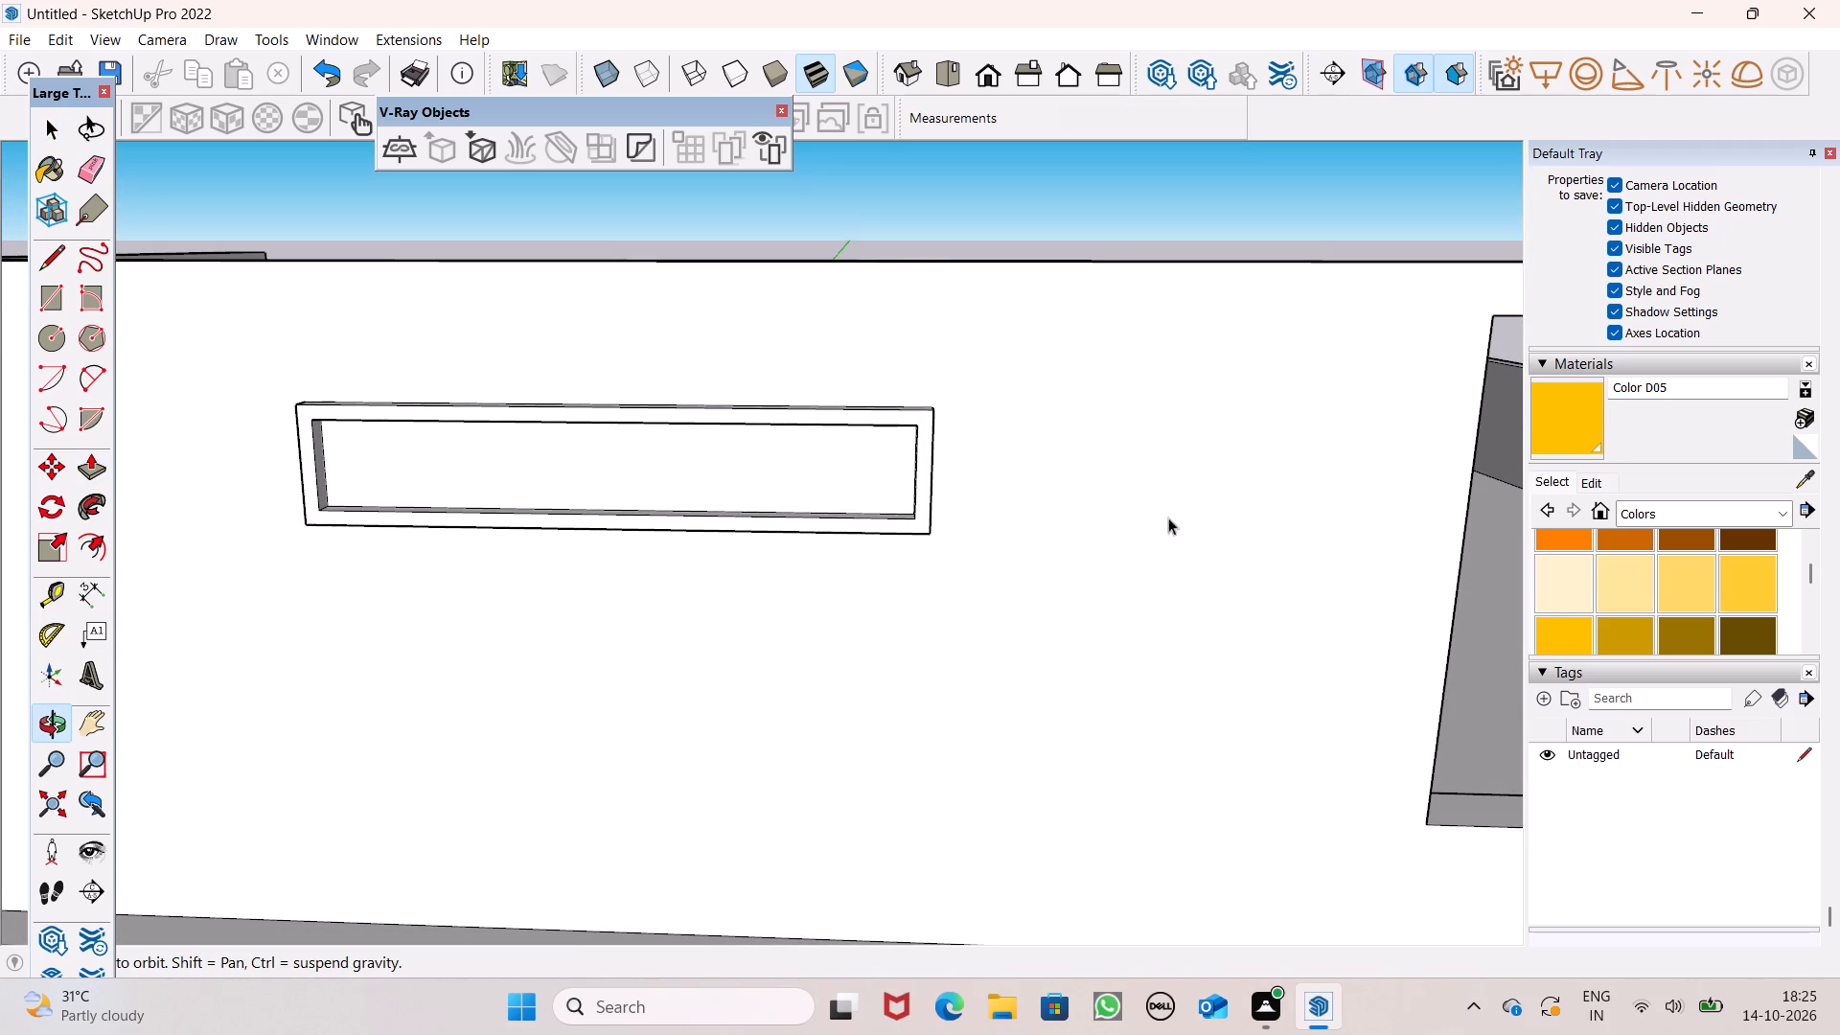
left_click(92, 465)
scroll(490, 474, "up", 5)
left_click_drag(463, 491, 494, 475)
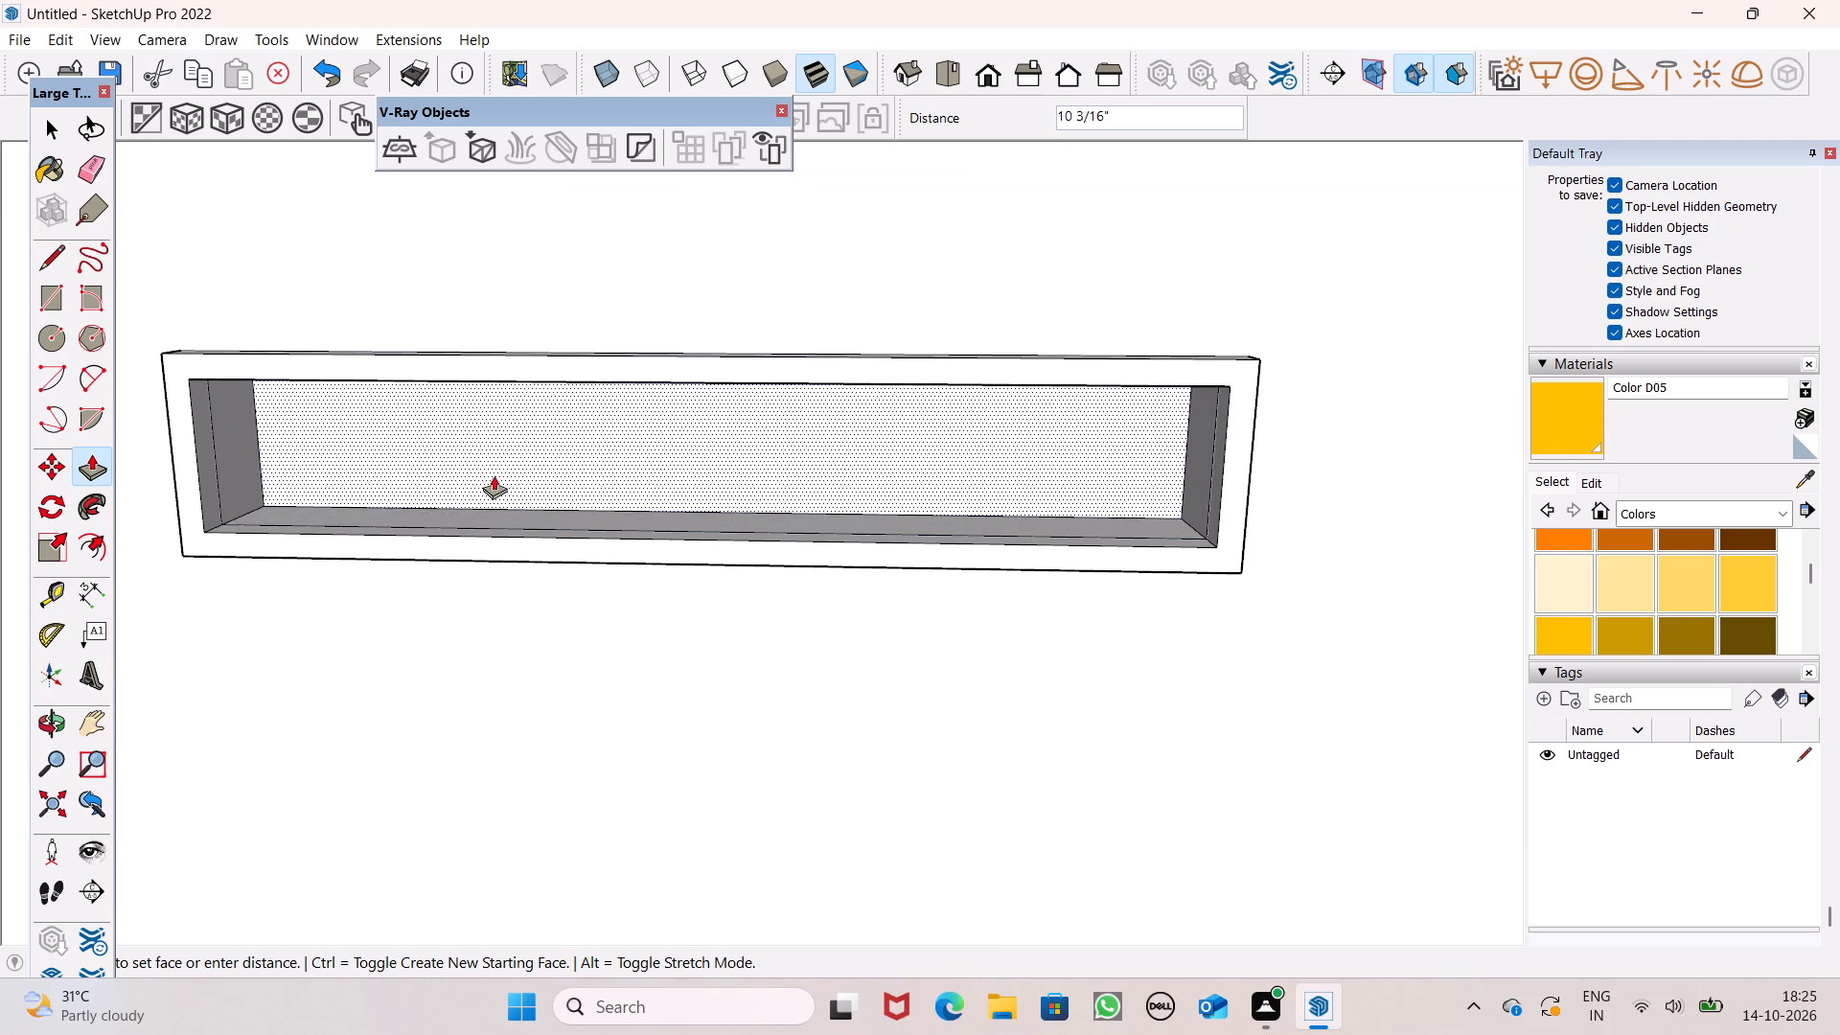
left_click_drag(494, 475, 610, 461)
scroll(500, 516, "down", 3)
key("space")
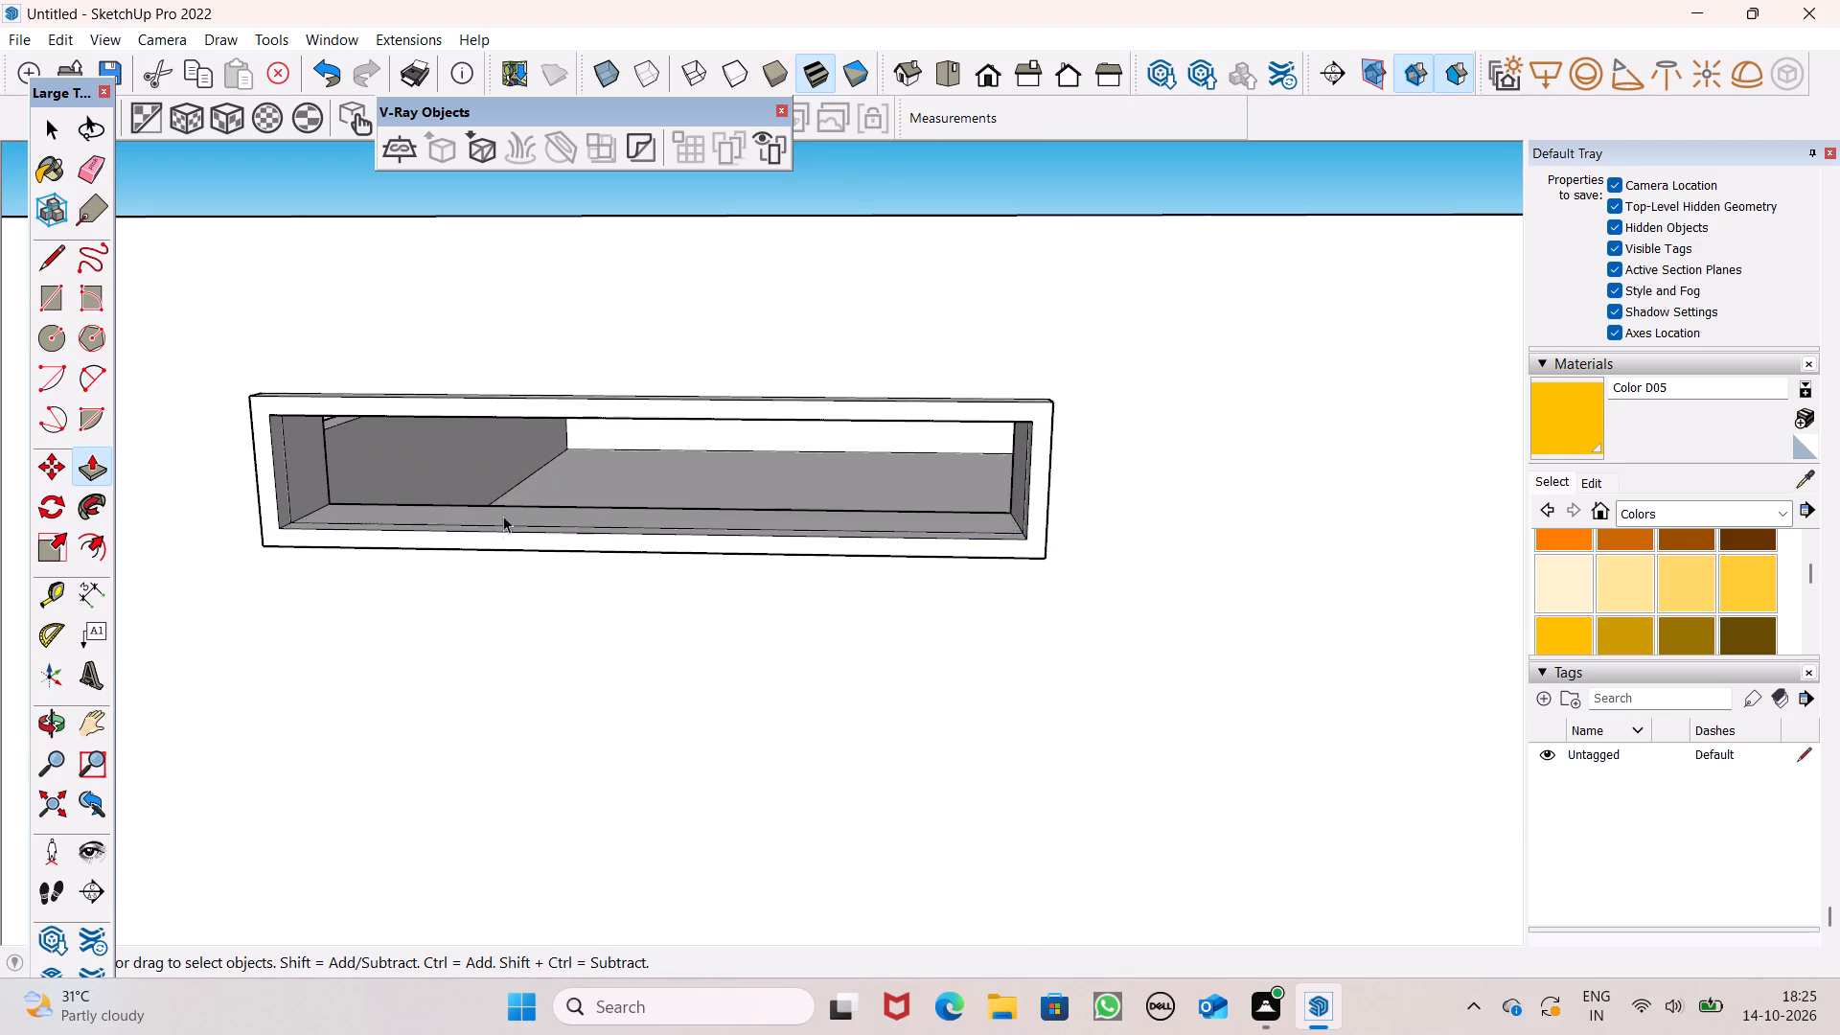
Examine the narrow framed opening and the upper front wall from above and from the front.
scroll(415, 438, "down", 5)
scroll(378, 440, "up", 1)
scroll(378, 429, "down", 3)
middle_click_drag(379, 448, 386, 557)
scroll(409, 290, "up", 1)
scroll(409, 290, "down", 2)
scroll(500, 372, "down", 1)
scroll(500, 372, "up", 1)
scroll(500, 372, "down", 1)
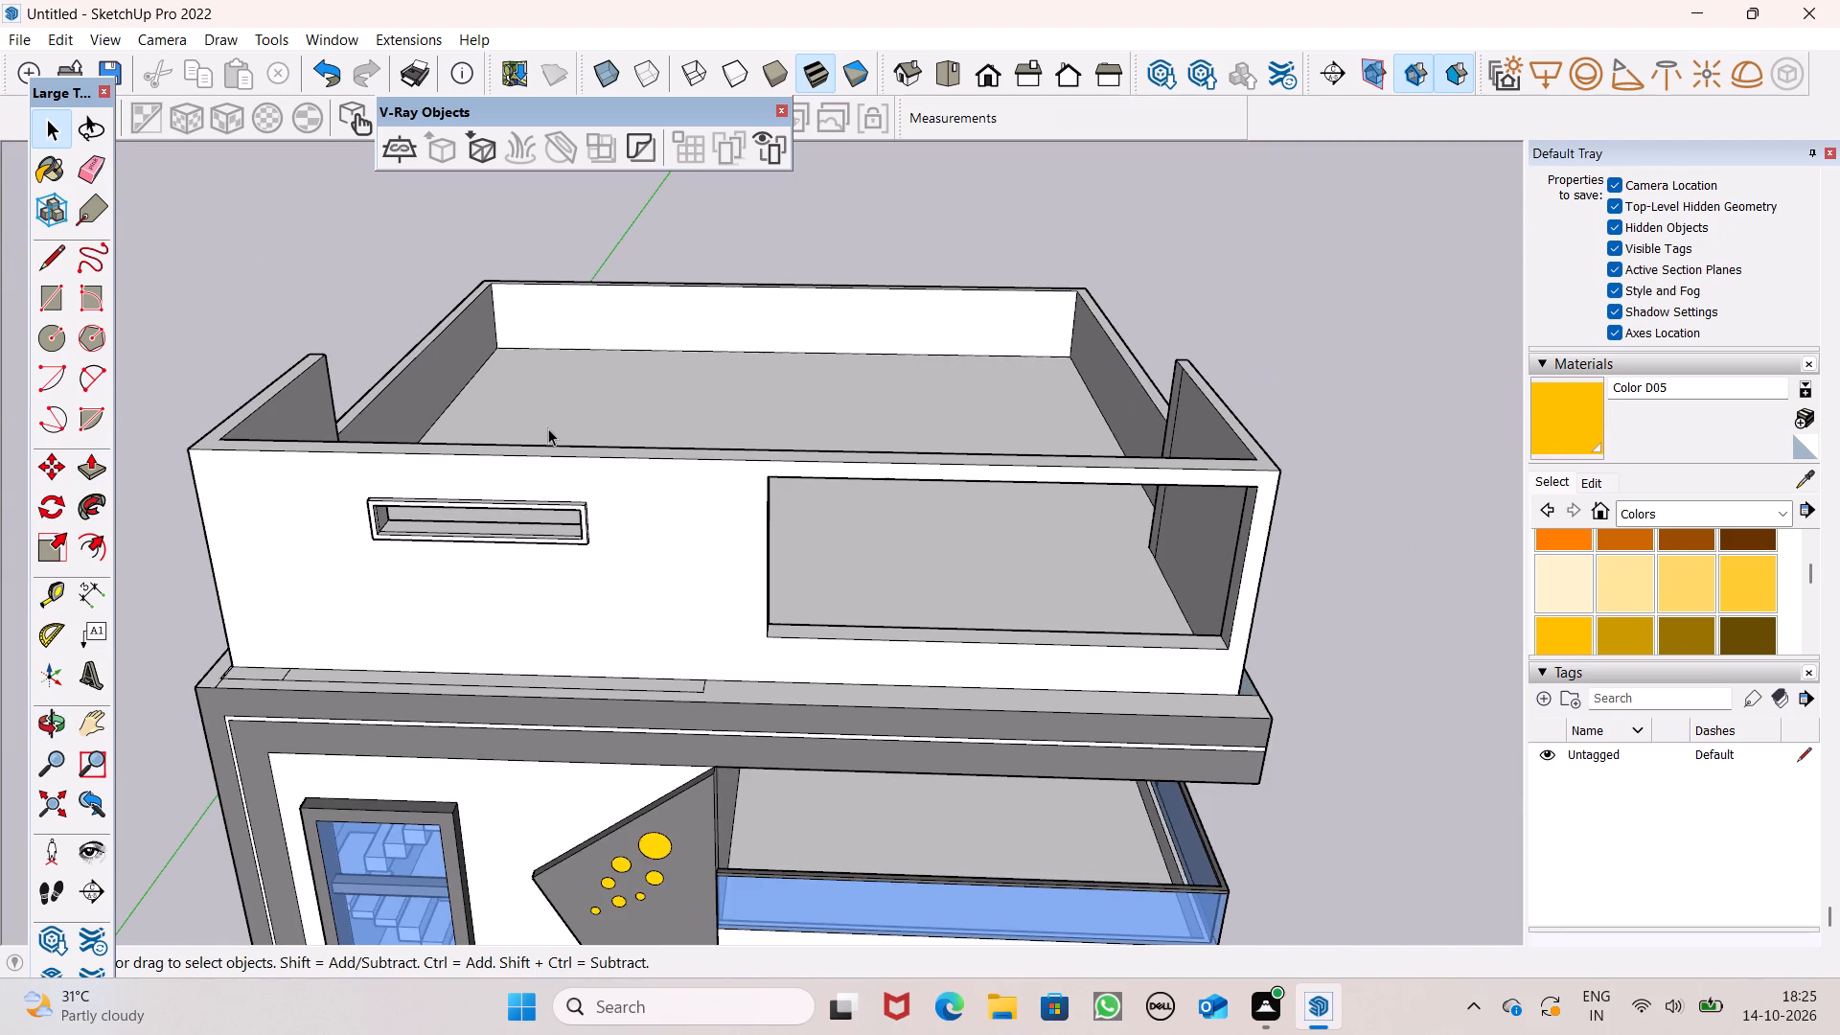
scroll(548, 428, "up", 3)
scroll(563, 413, "down", 1)
scroll(563, 413, "up", 1)
scroll(563, 413, "down", 1)
middle_click_drag(578, 513, 583, 379)
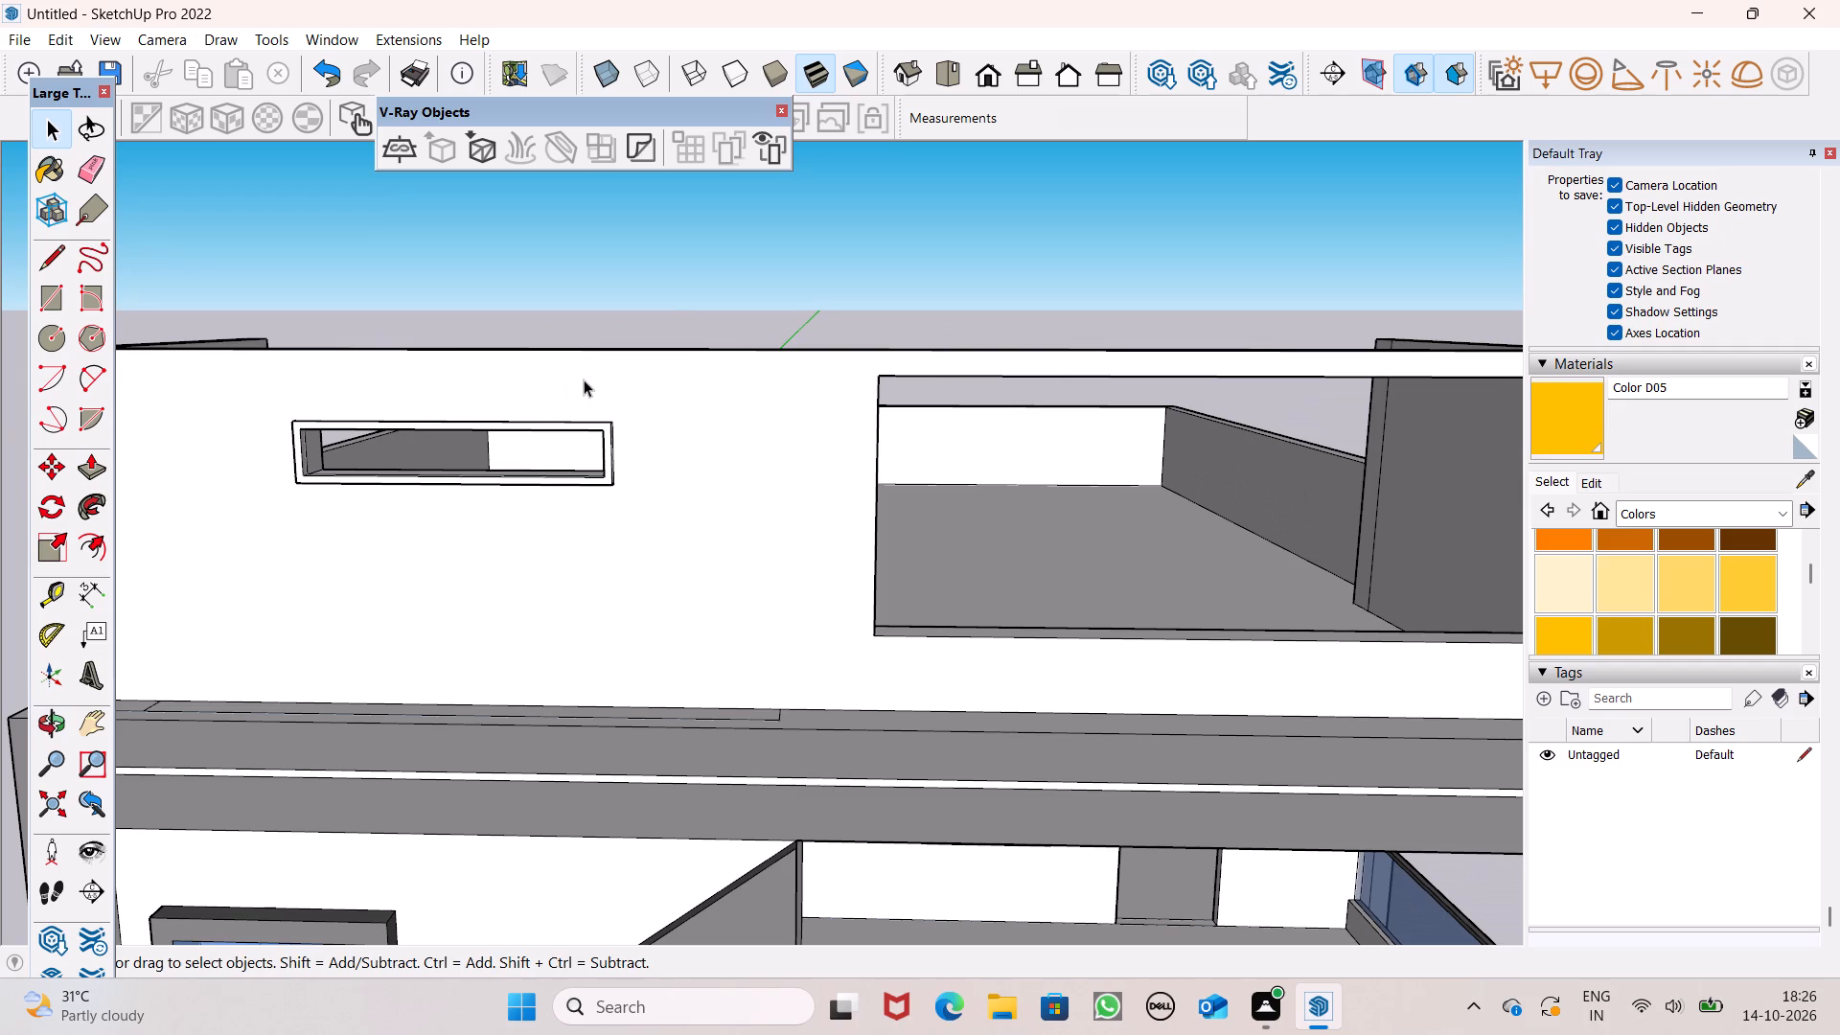
scroll(200, 515, "up", 1)
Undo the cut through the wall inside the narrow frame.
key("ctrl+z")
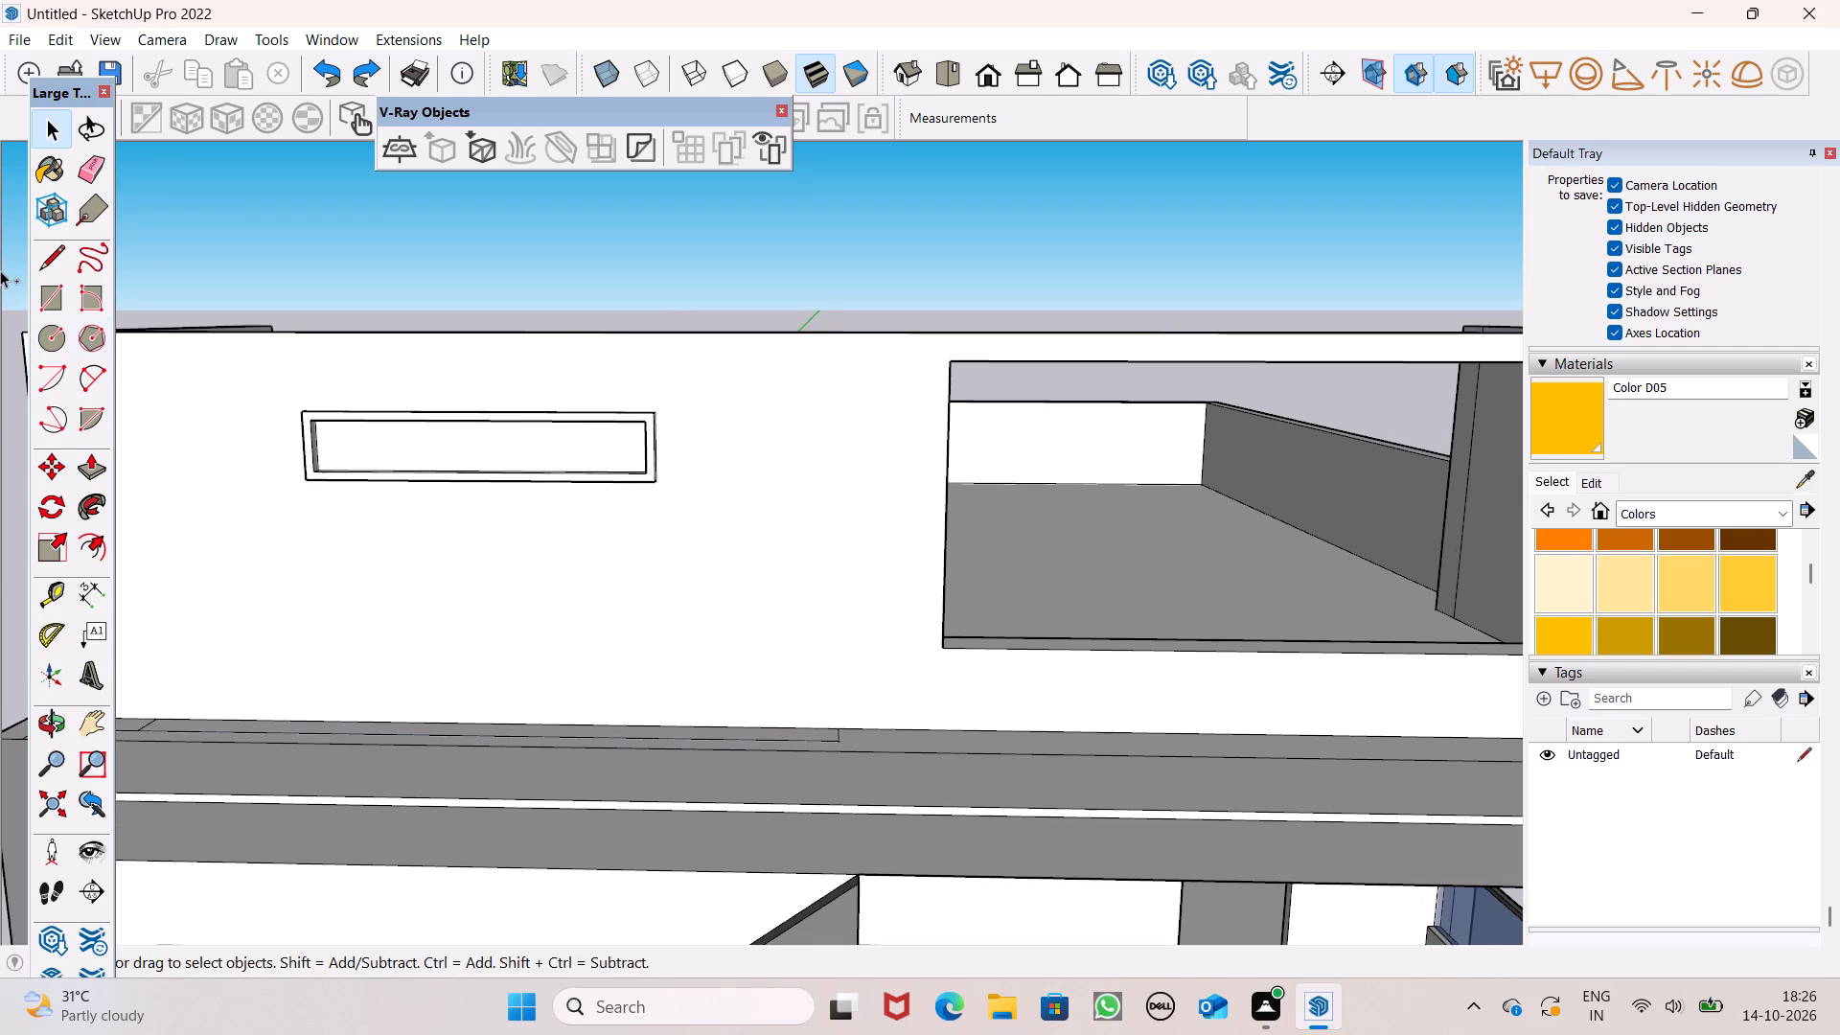
Copy the recessed panel inside the narrow frame straight up, clear of the wall's top edge.
scroll(352, 488, "up", 1)
scroll(354, 483, "down", 1)
scroll(354, 483, "up", 2)
double_click(364, 442)
scroll(365, 441, "down", 1)
scroll(365, 441, "up", 1)
scroll(365, 441, "down", 3)
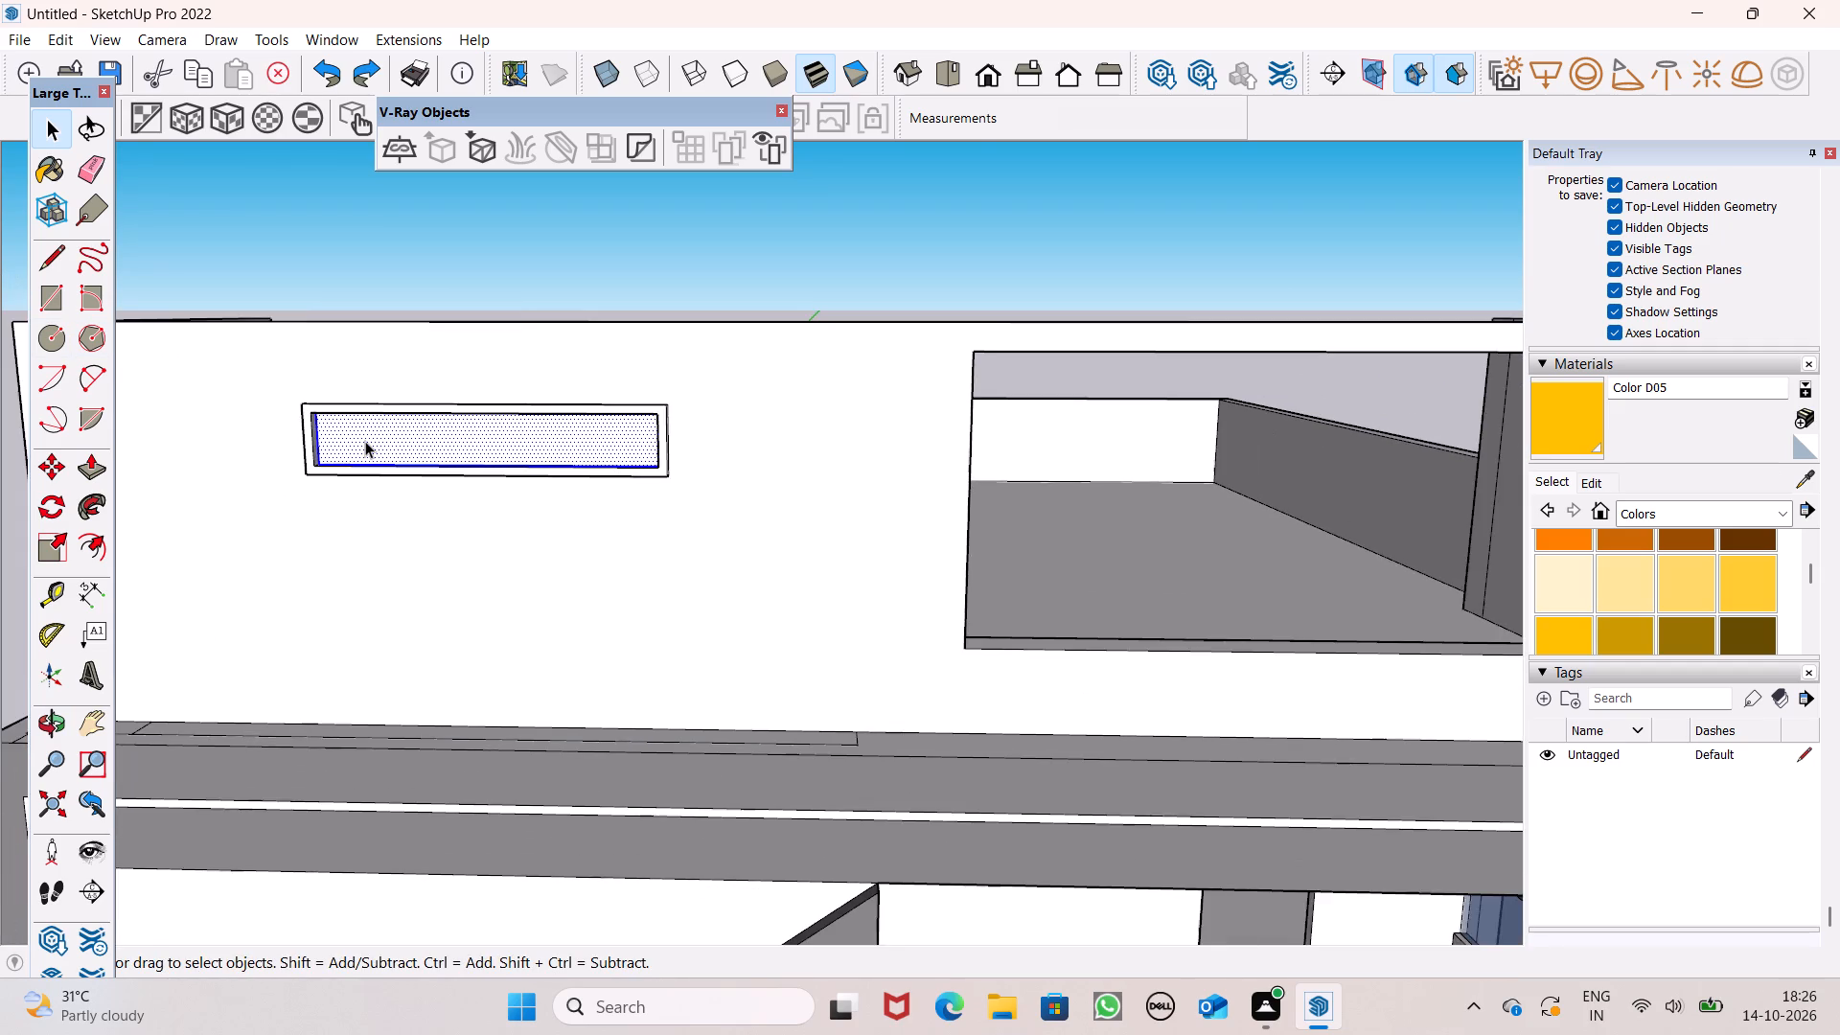
key("m")
key("Return")
scroll(365, 441, "down", 1)
left_click_drag(367, 448, 369, 336)
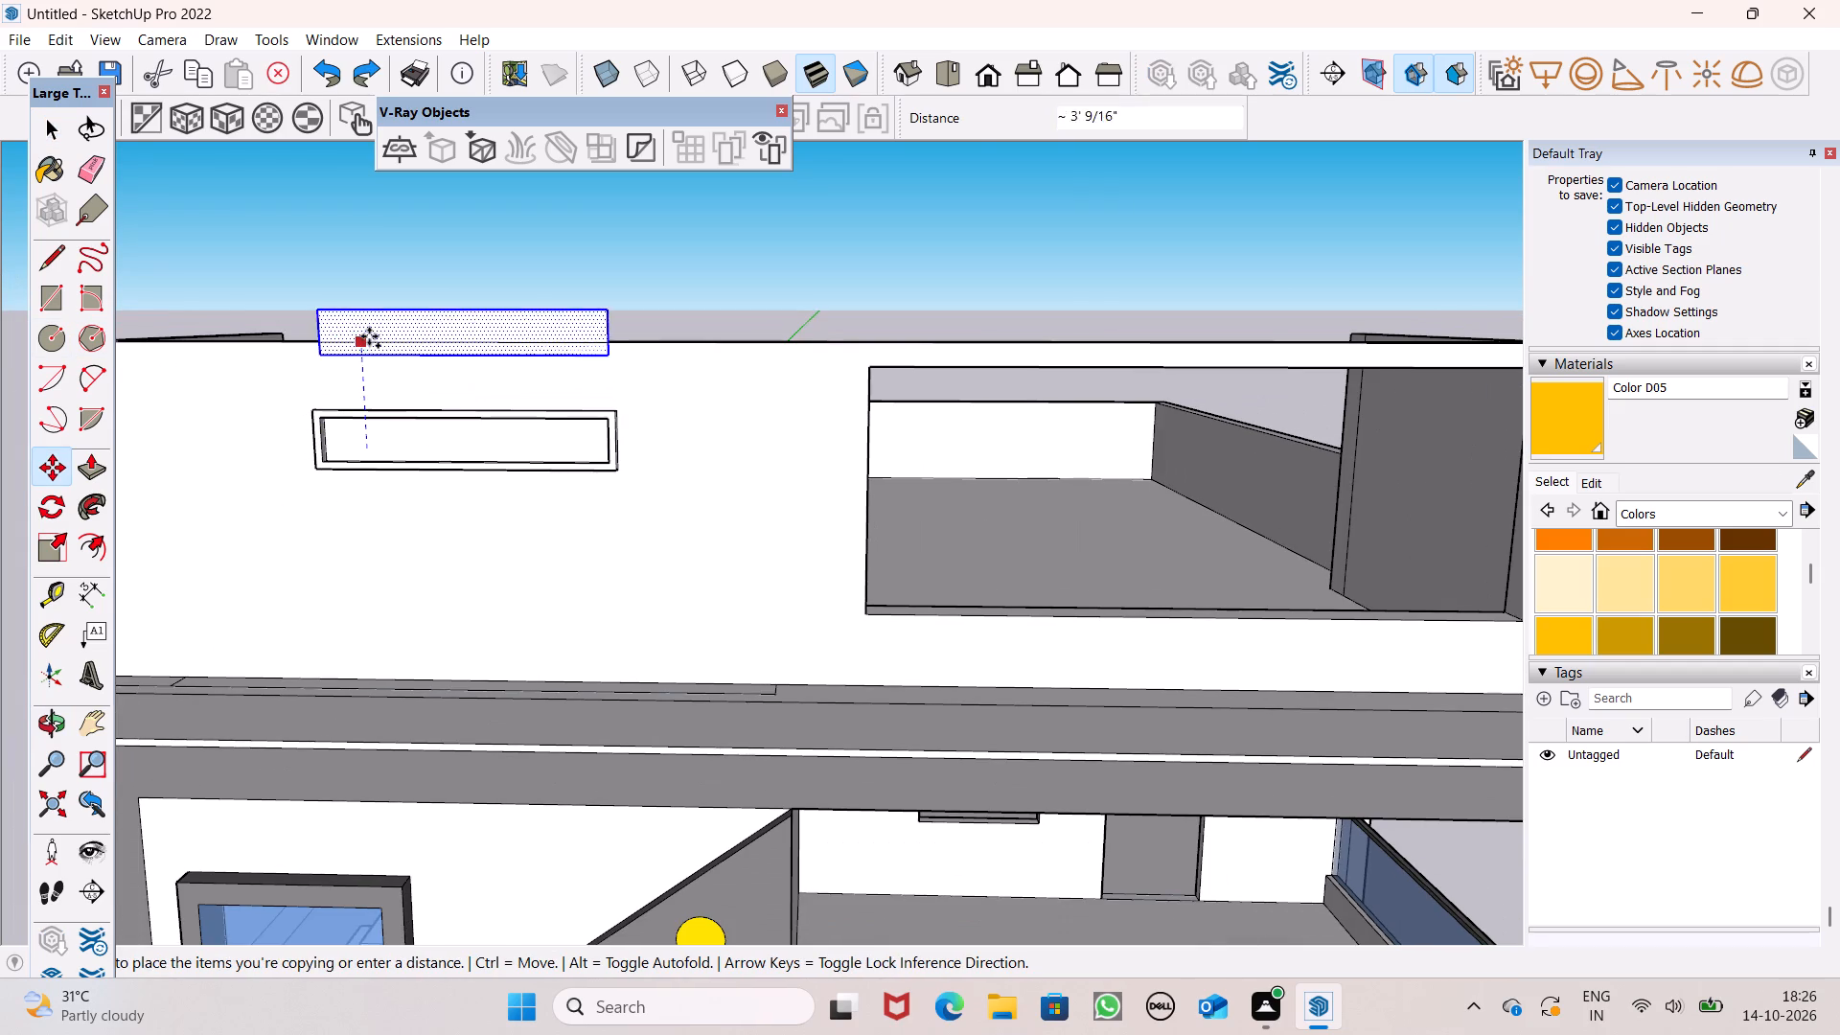
left_click_drag(369, 336, 370, 271)
key("space")
left_click(243, 253)
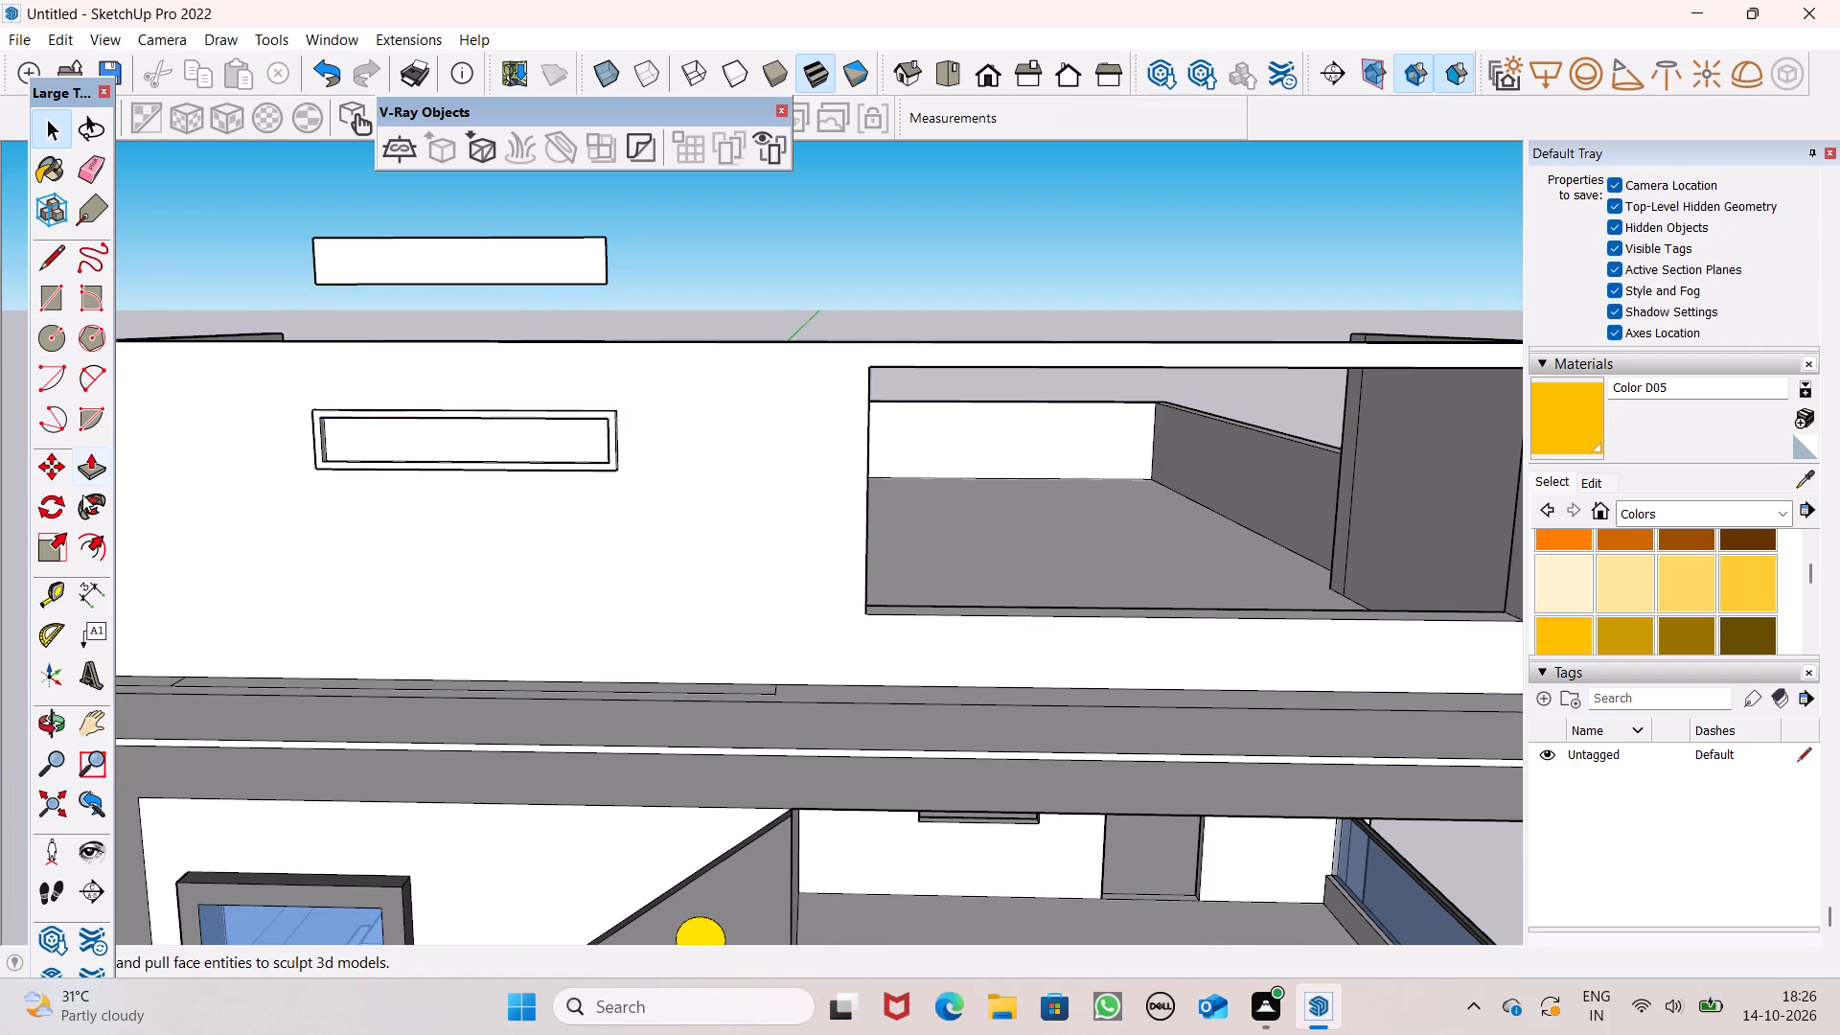
Push the original panel inside the narrow frame back 1' 1 3/8" through the wall to cut an opening.
left_click(92, 465)
scroll(385, 383, "up", 4)
left_click_drag(367, 473, 387, 470)
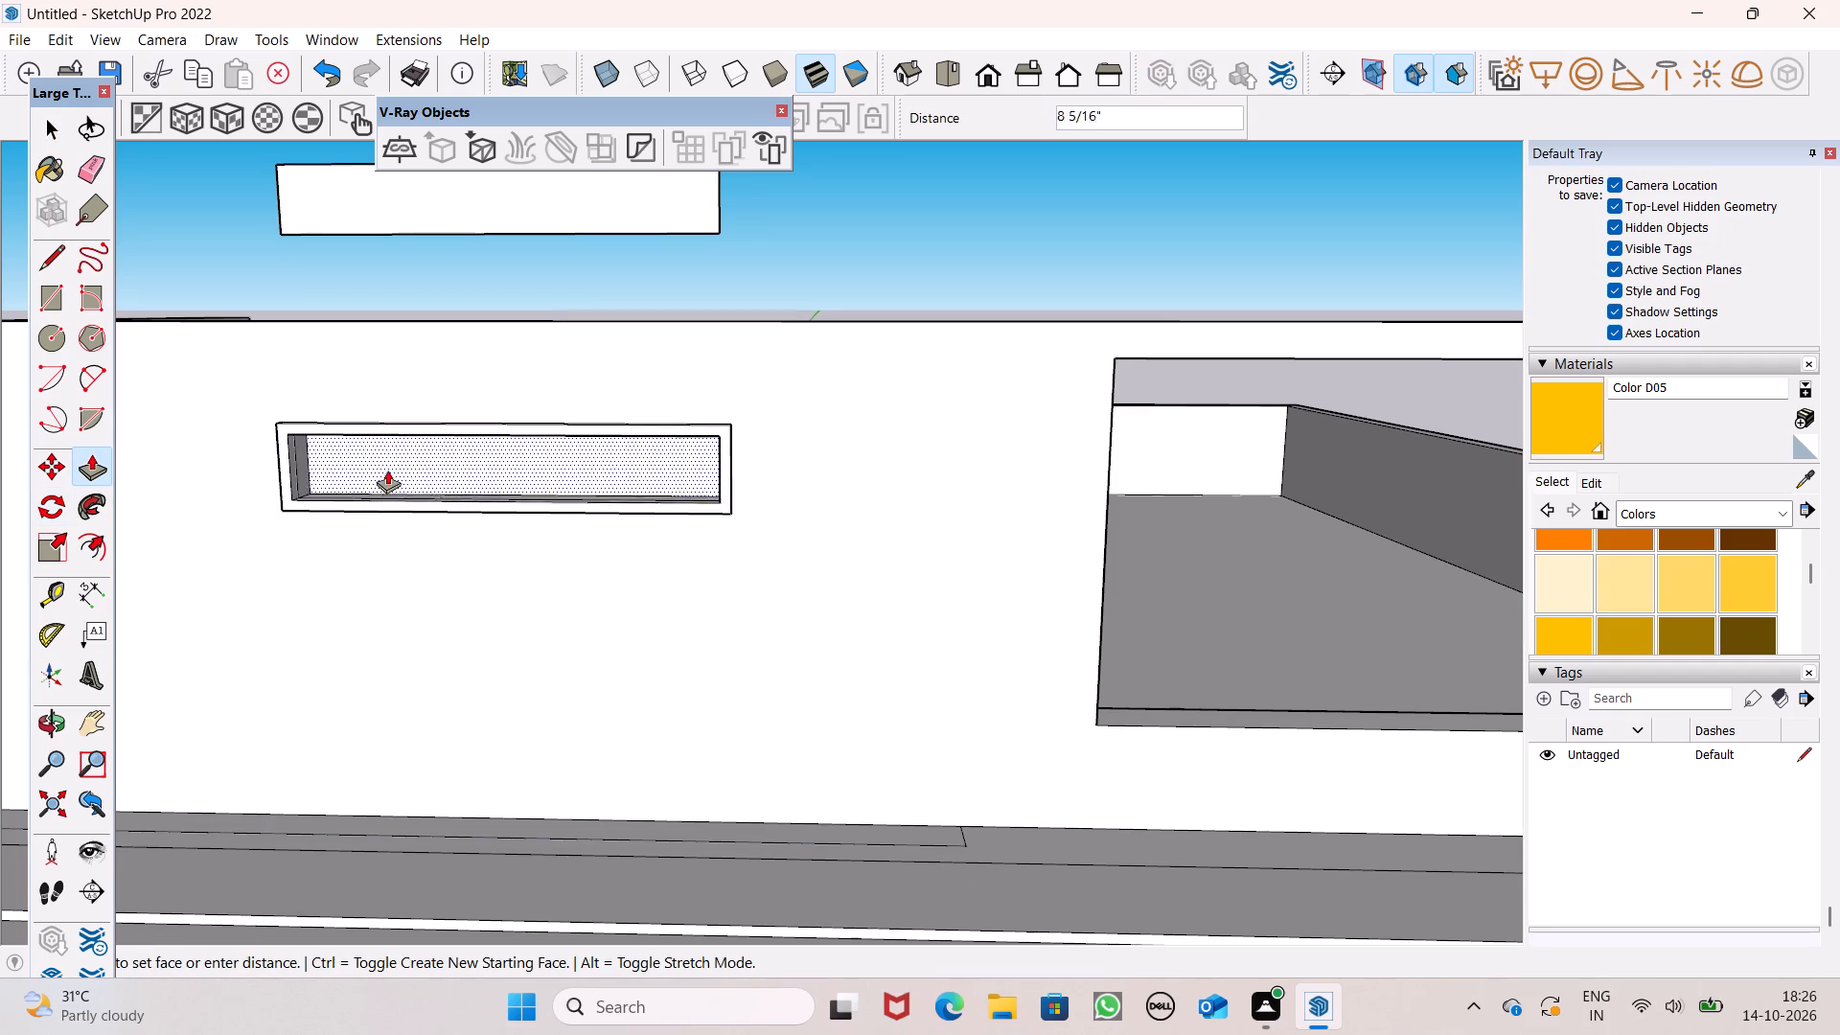
left_click_drag(387, 470, 428, 460)
key("ctrl+z")
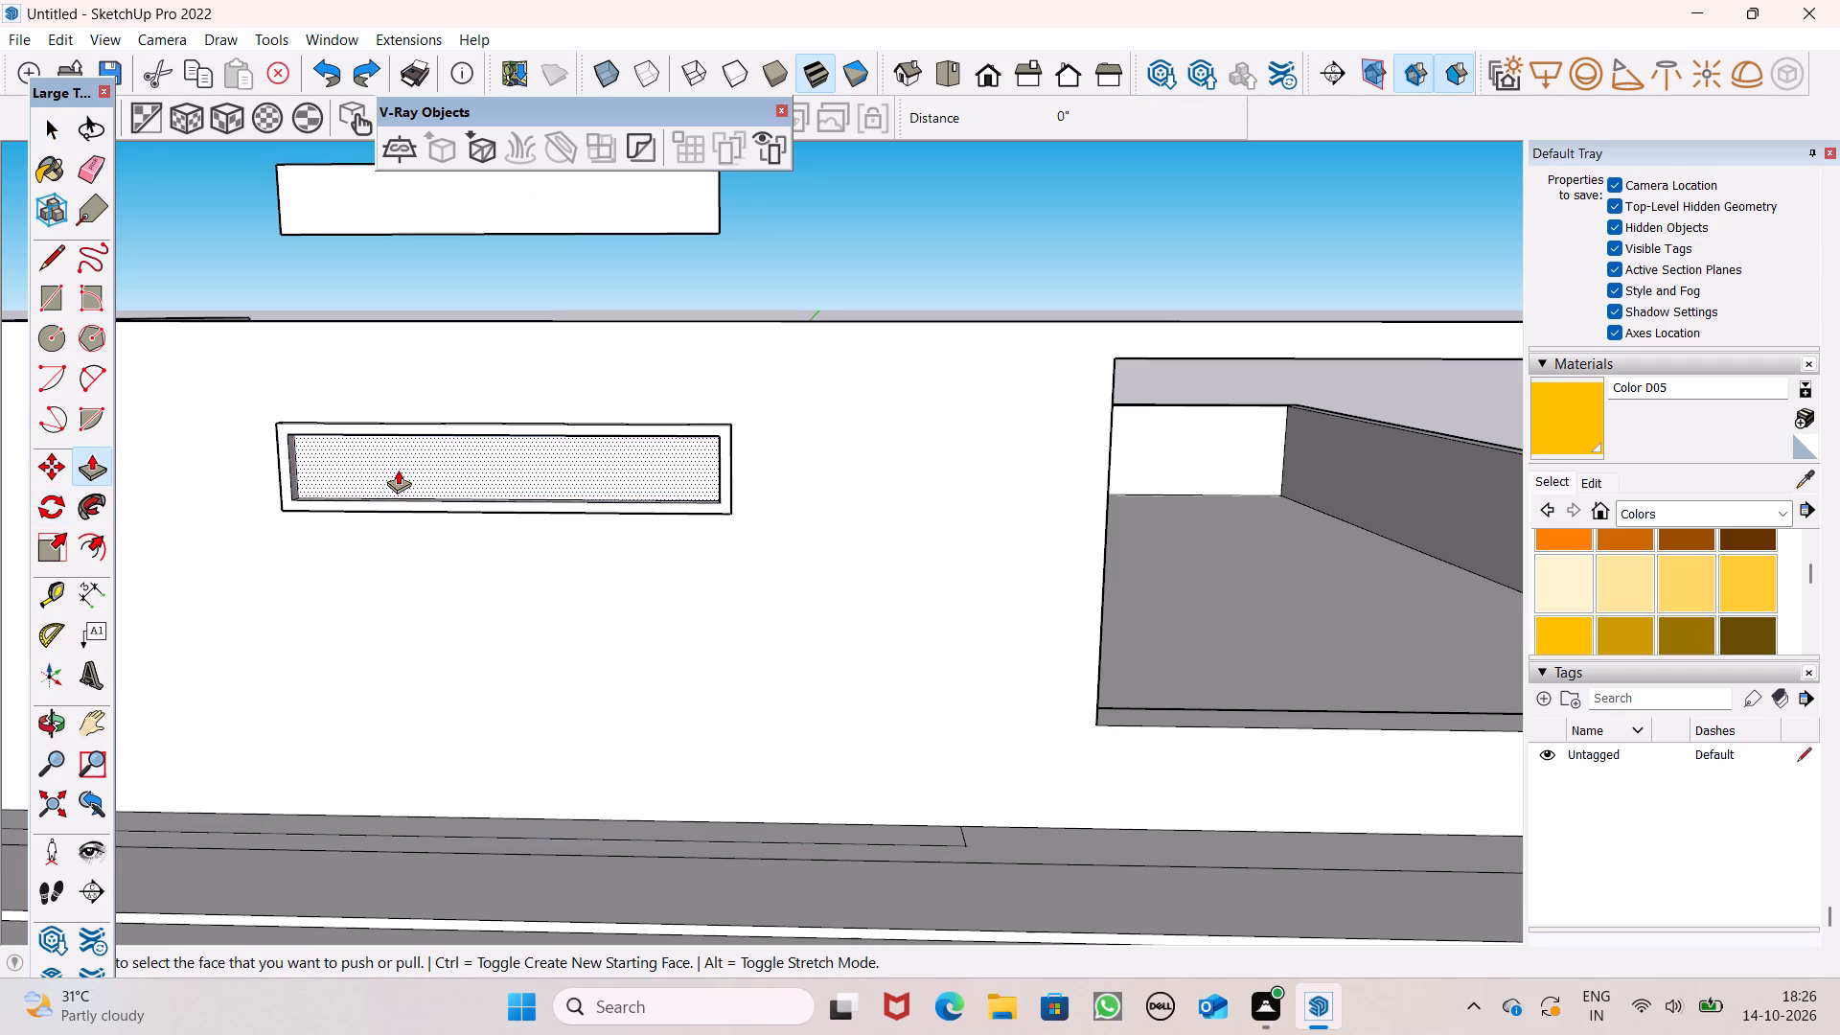
left_click_drag(364, 478, 512, 453)
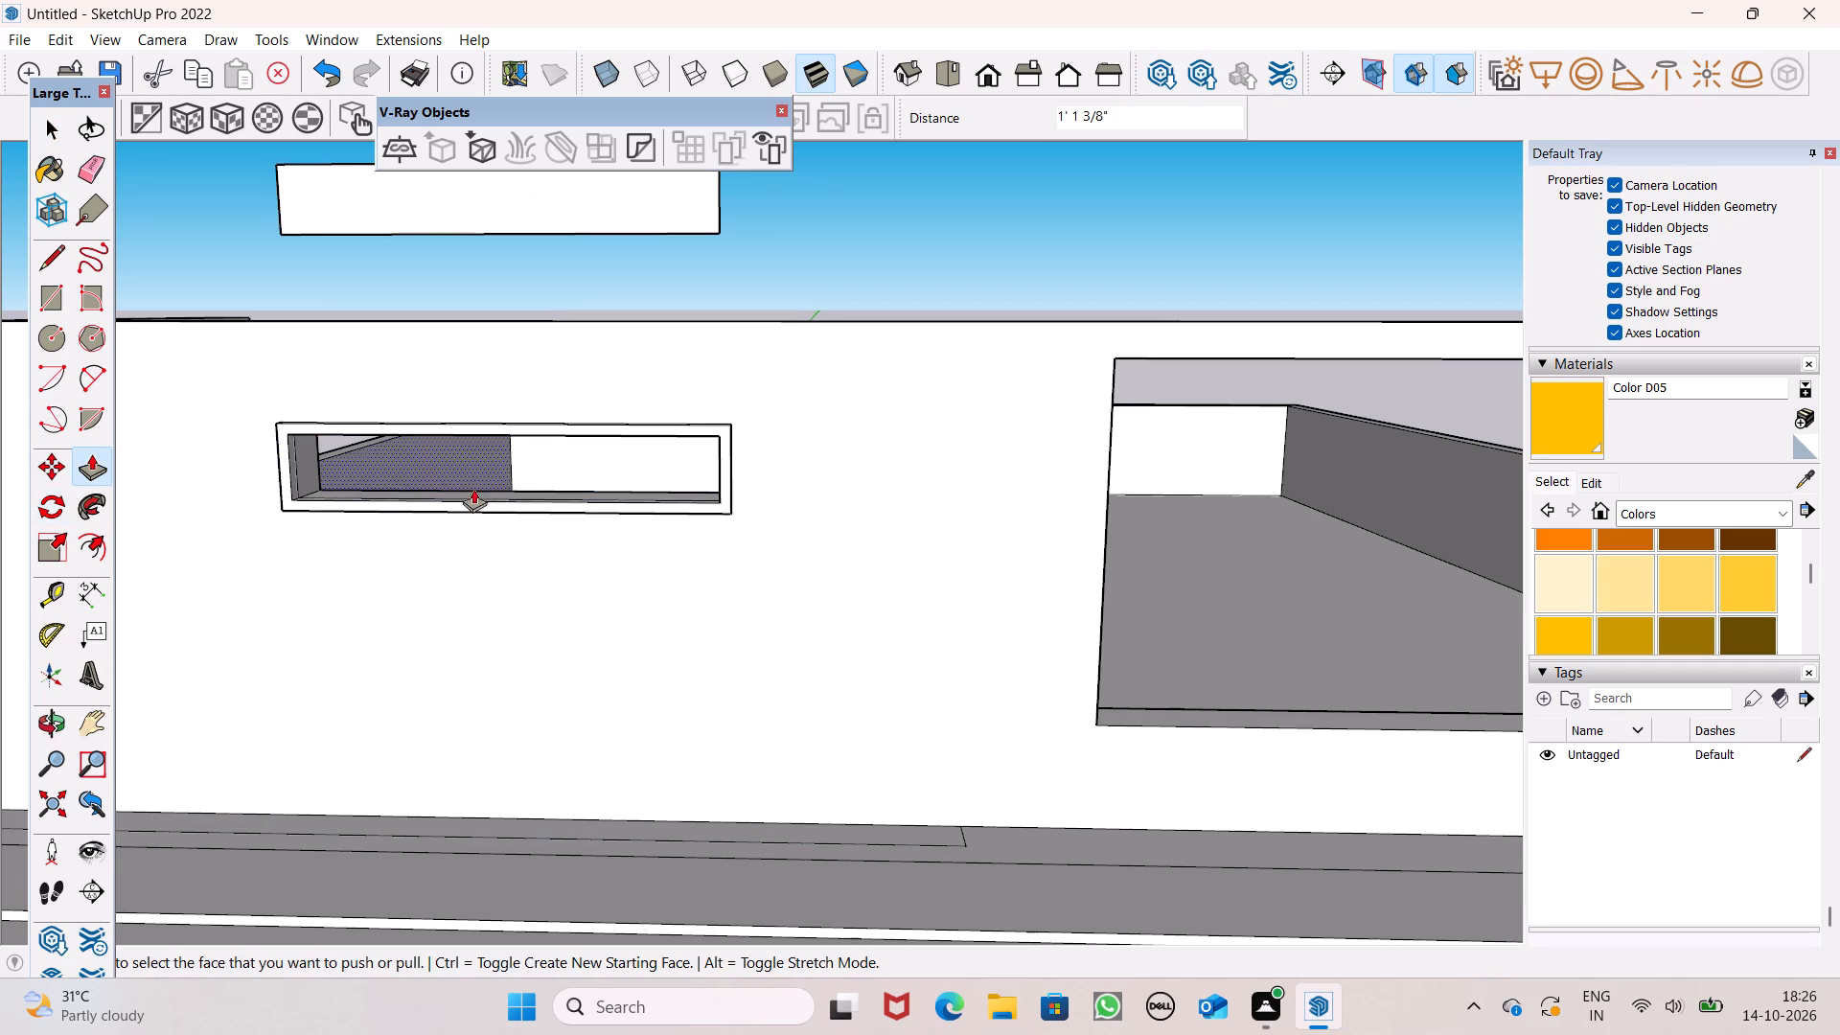
key("space")
scroll(448, 493, "down", 4)
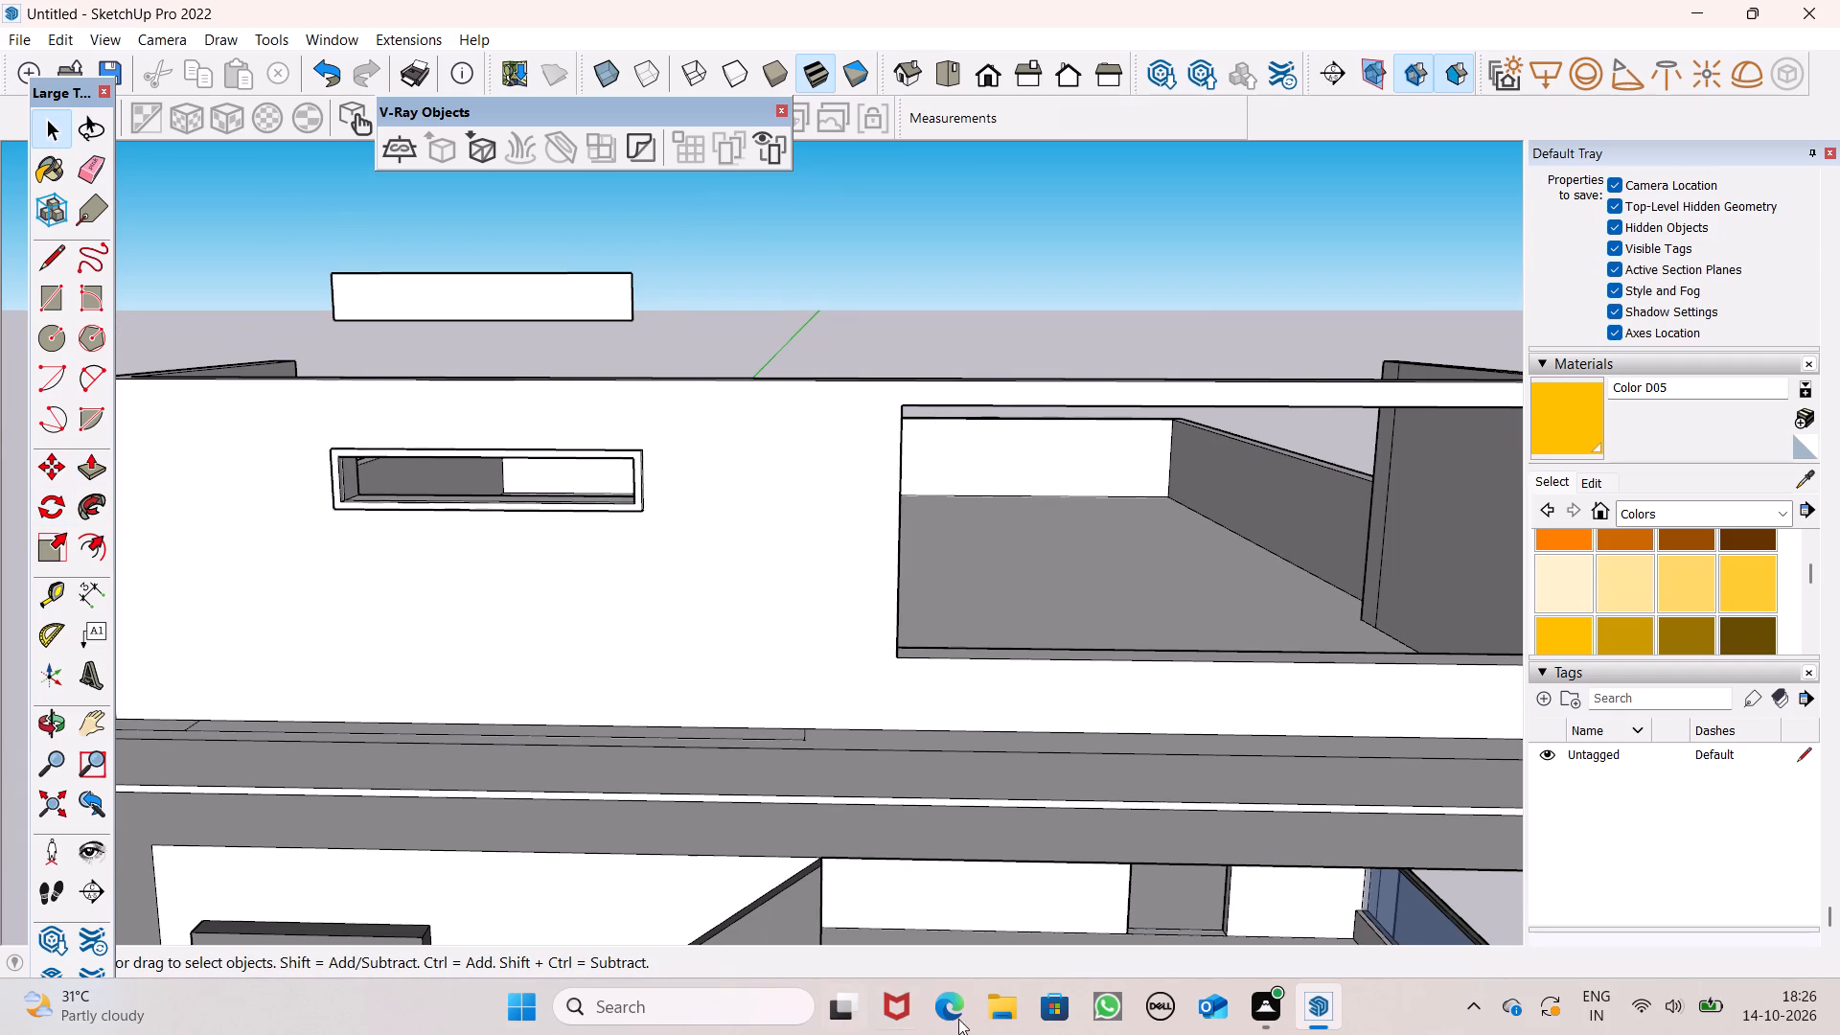
Paint the copied panel above the wall's top edge with Translucent Glass Gray from the Glass and Mirrors materials.
left_click(1663, 510)
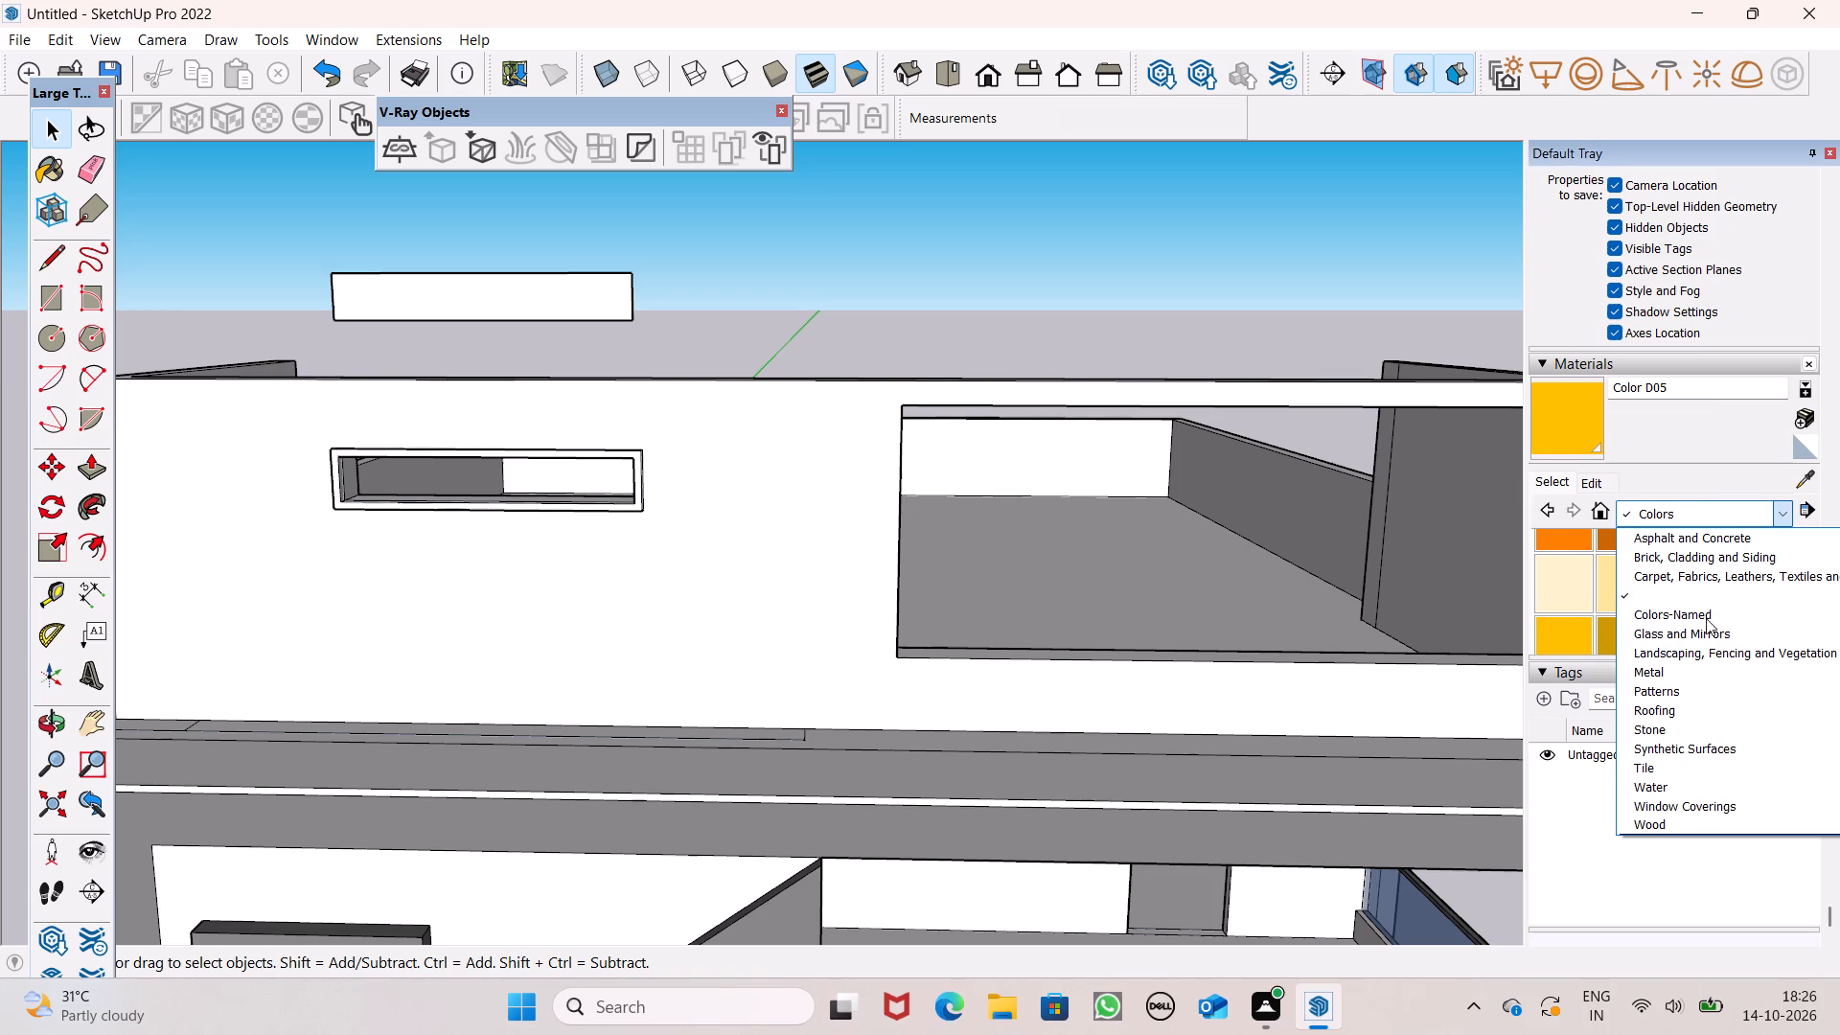
left_click(1706, 627)
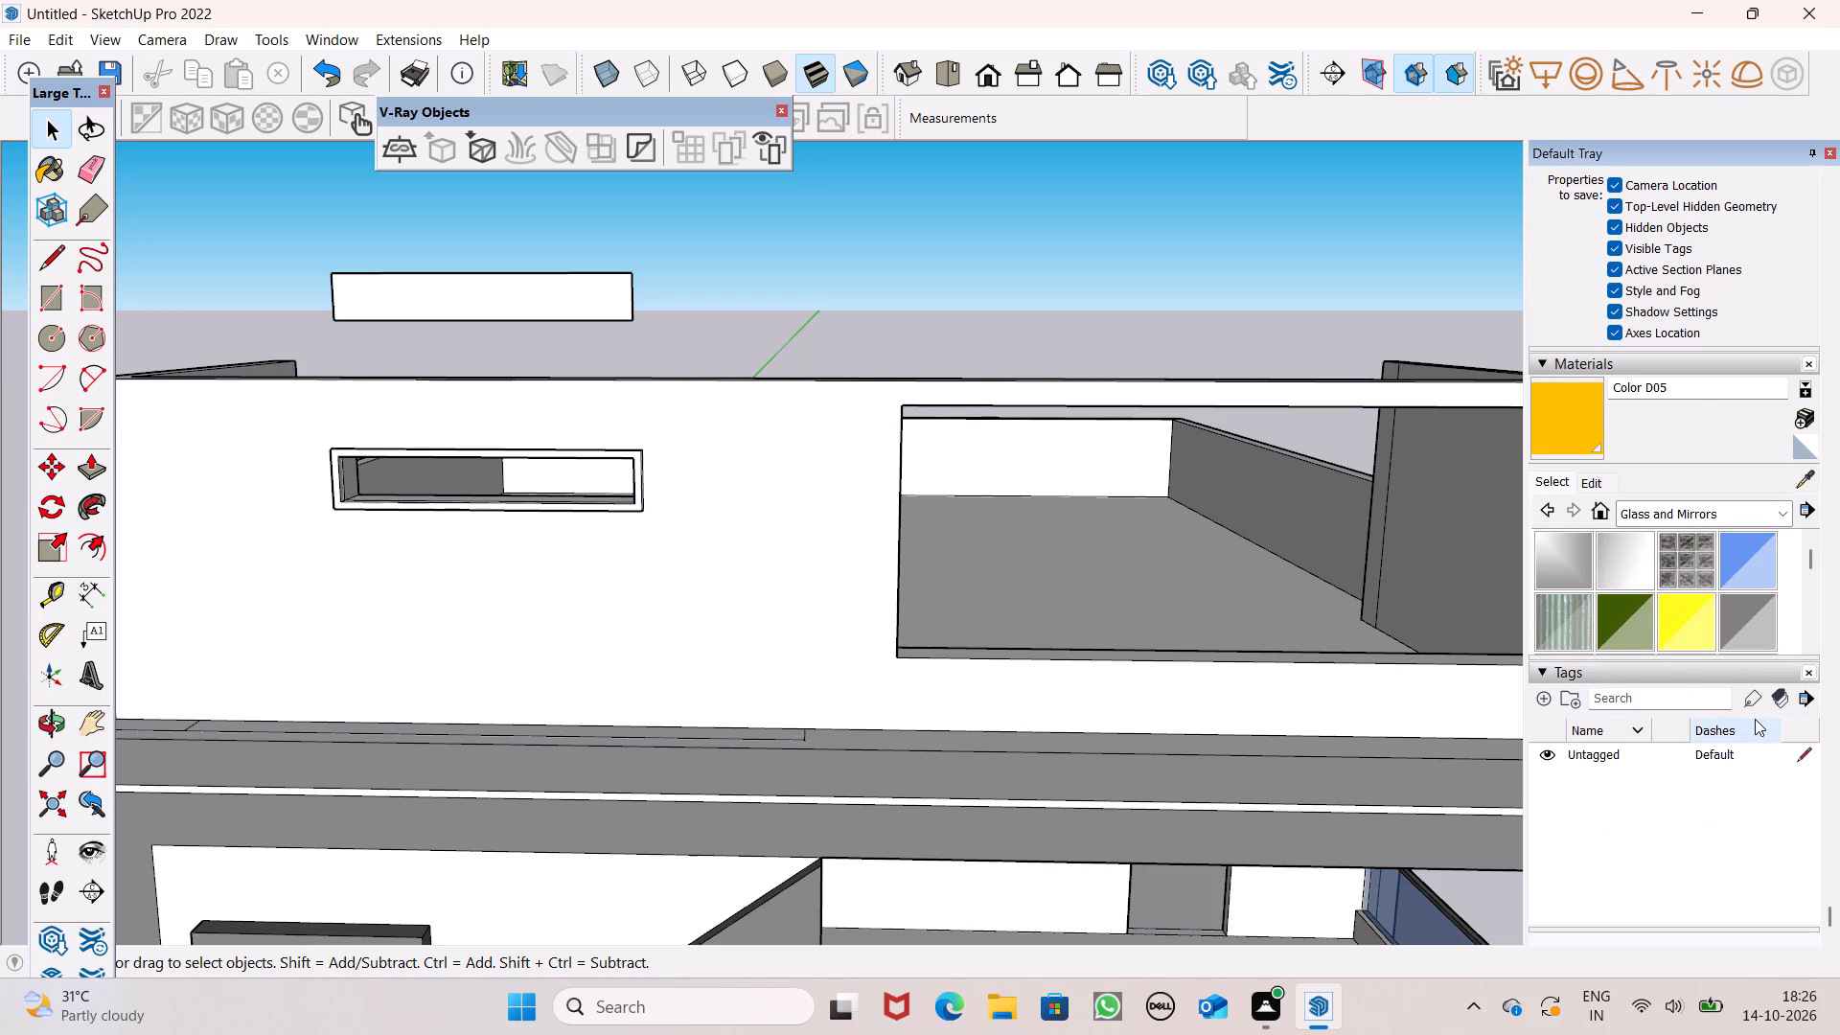
left_click(1738, 615)
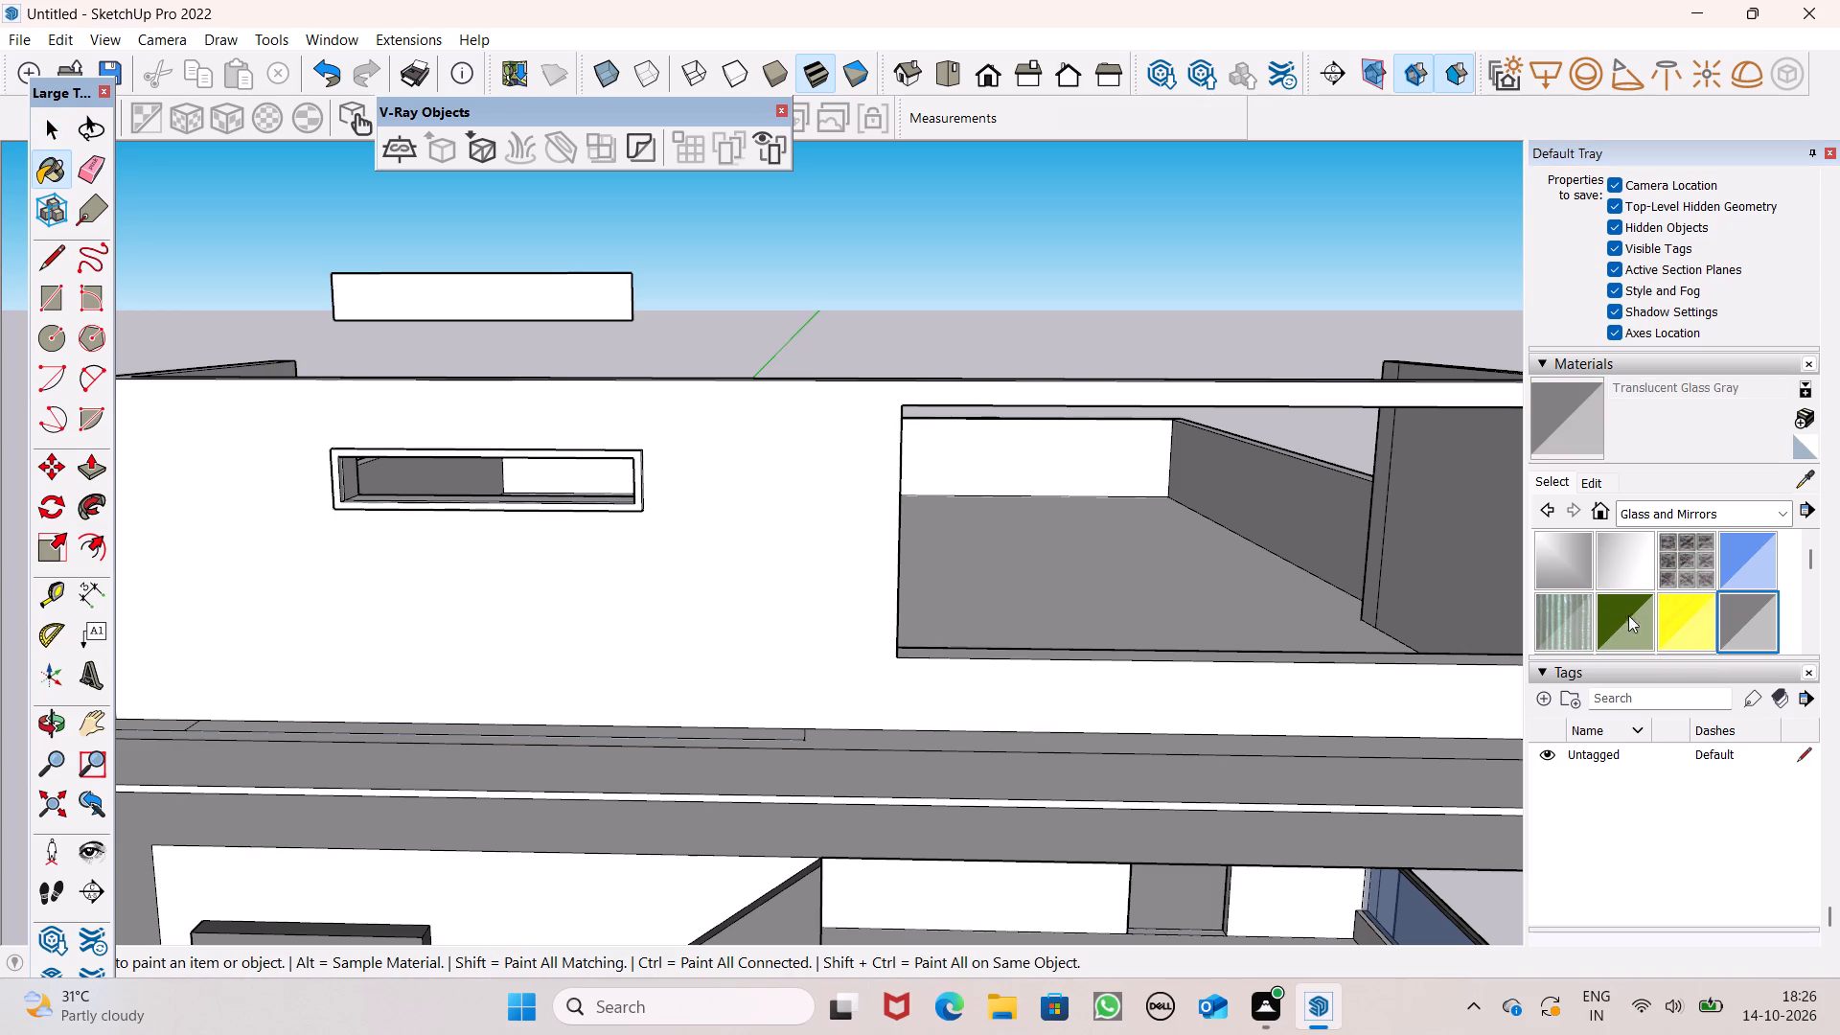
left_click(405, 297)
Make the glass panel above the wall, together with its edges, into a group.
scroll(489, 226, "up", 3)
key("space")
double_click(514, 310)
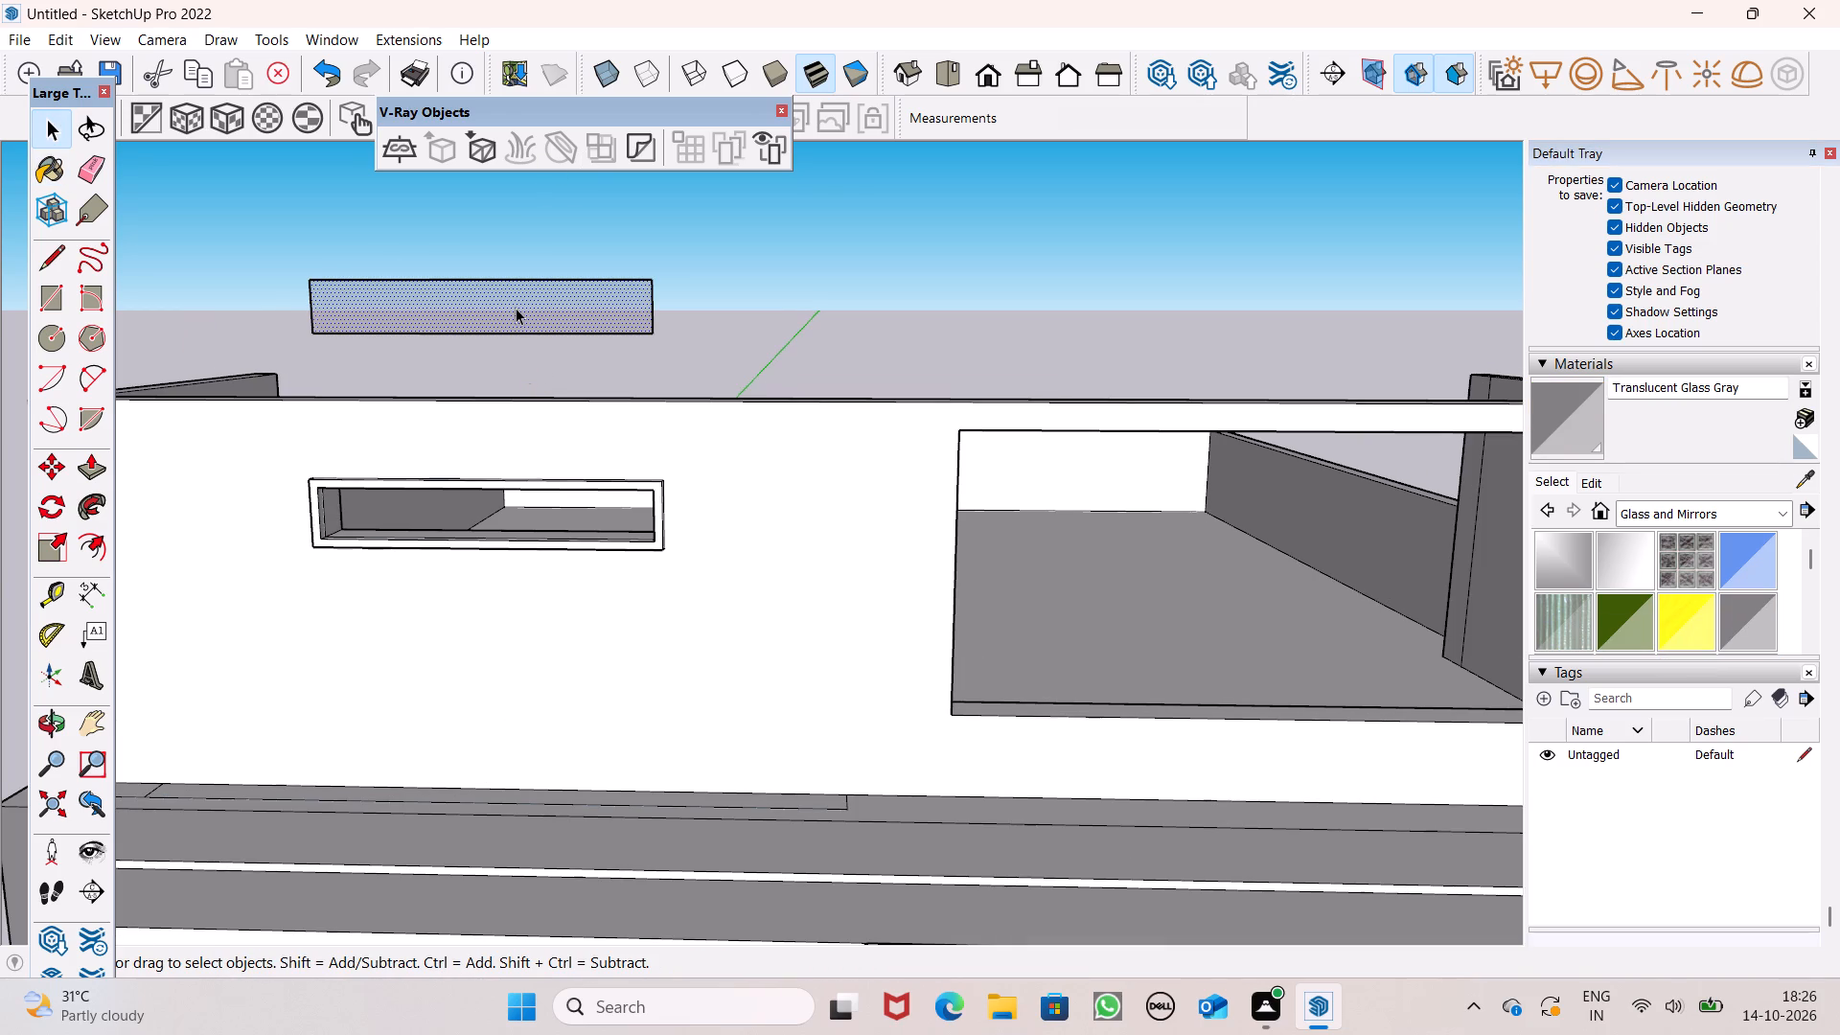
double_click(516, 308)
right_click(517, 309)
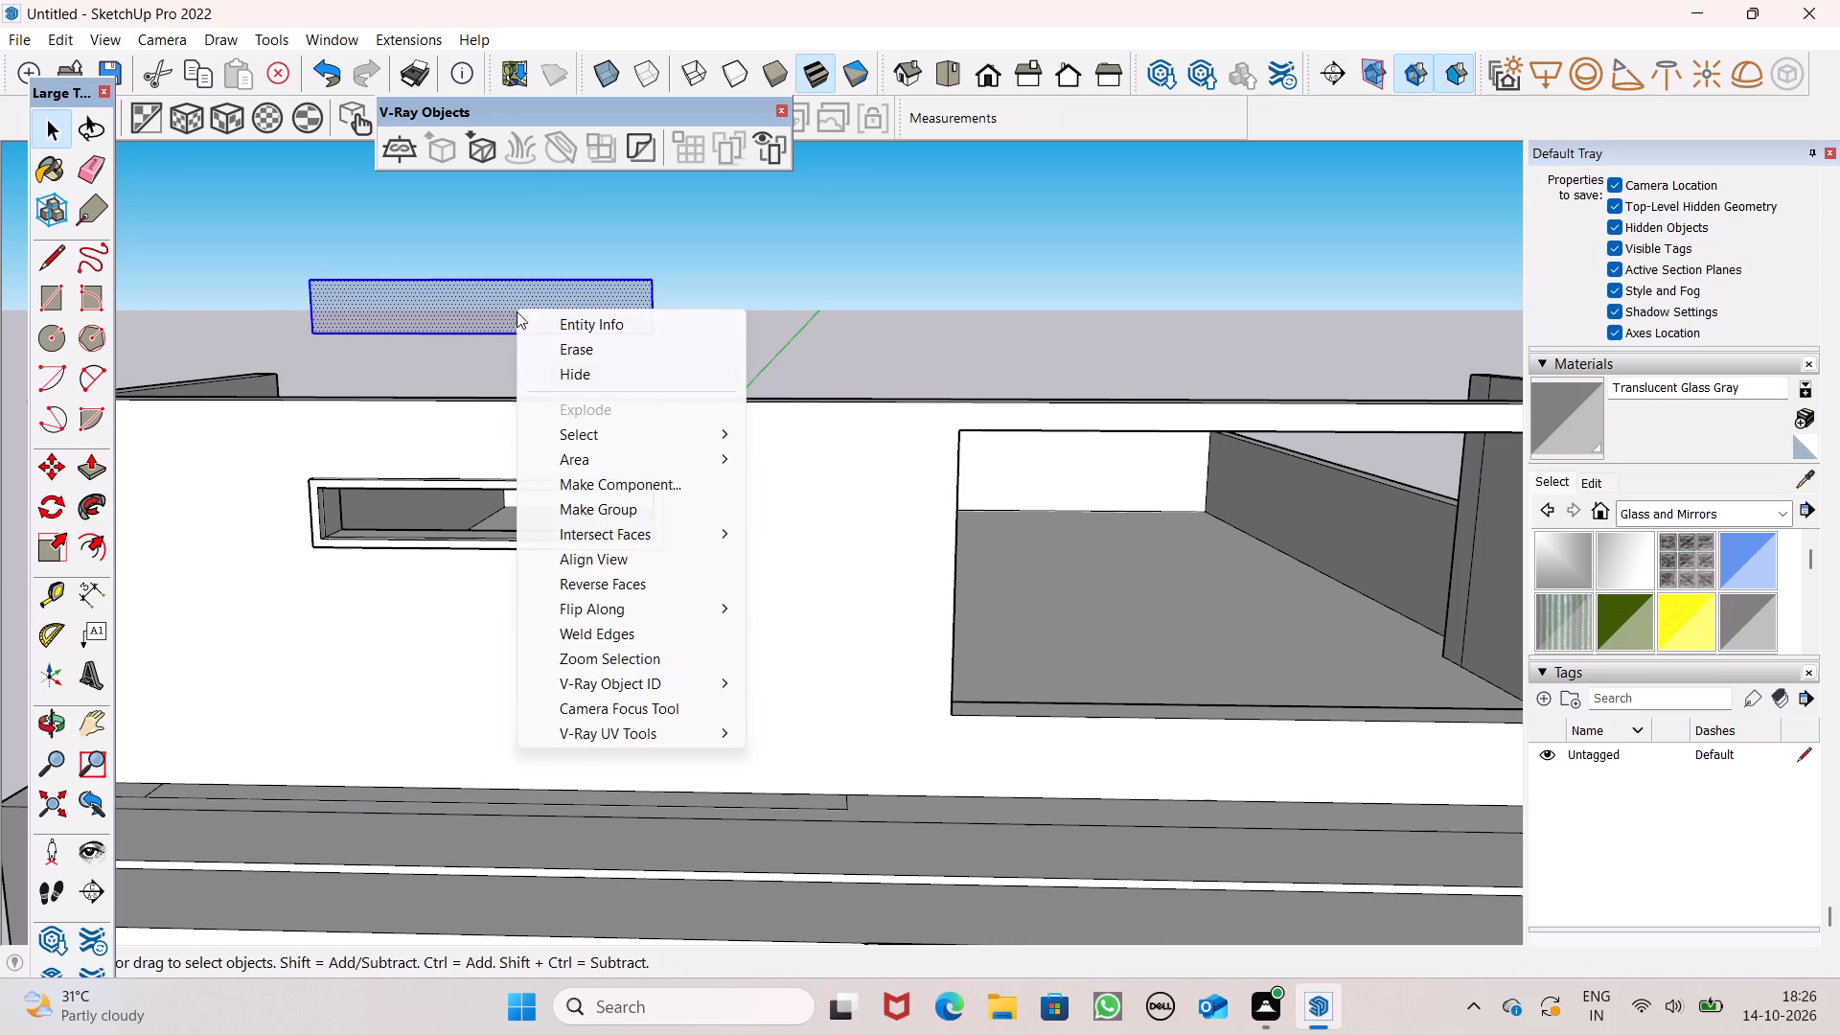
left_click(569, 506)
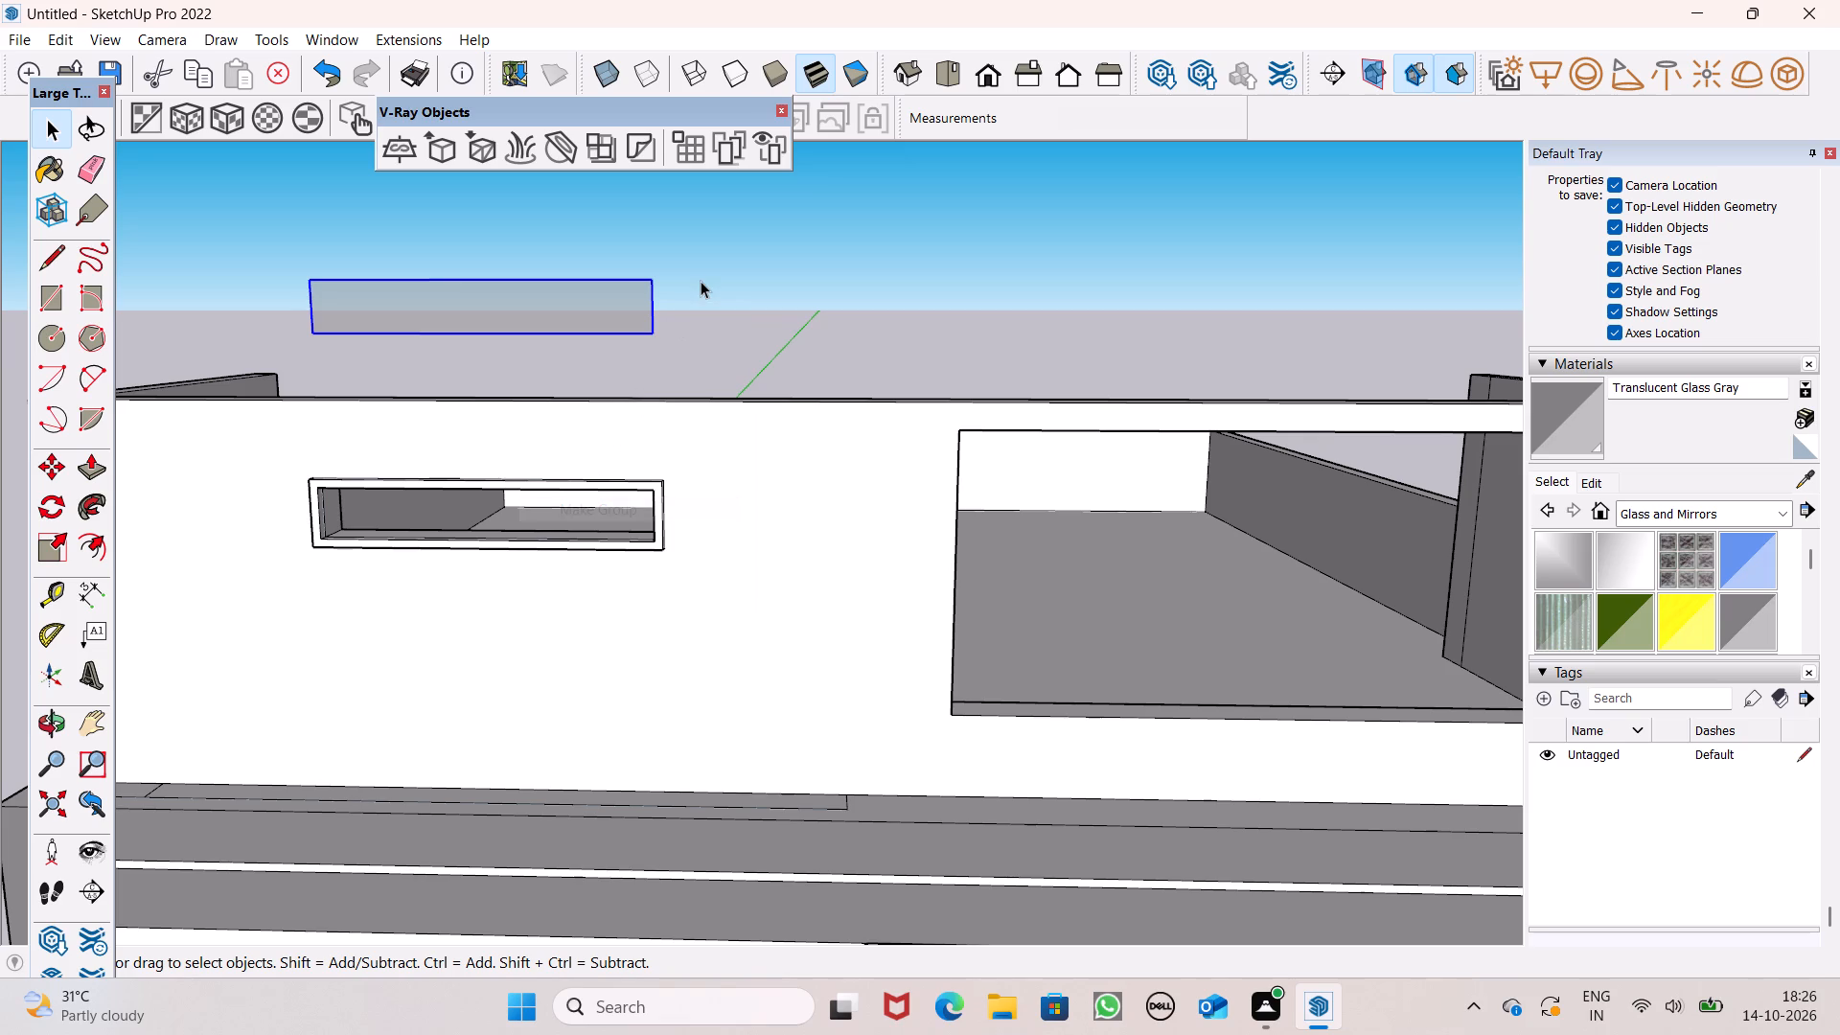
Move the glass group about 5' 9/16" straight down into the narrow framed opening, aligning its lower corner with the opening's corner.
key("m")
key("Return")
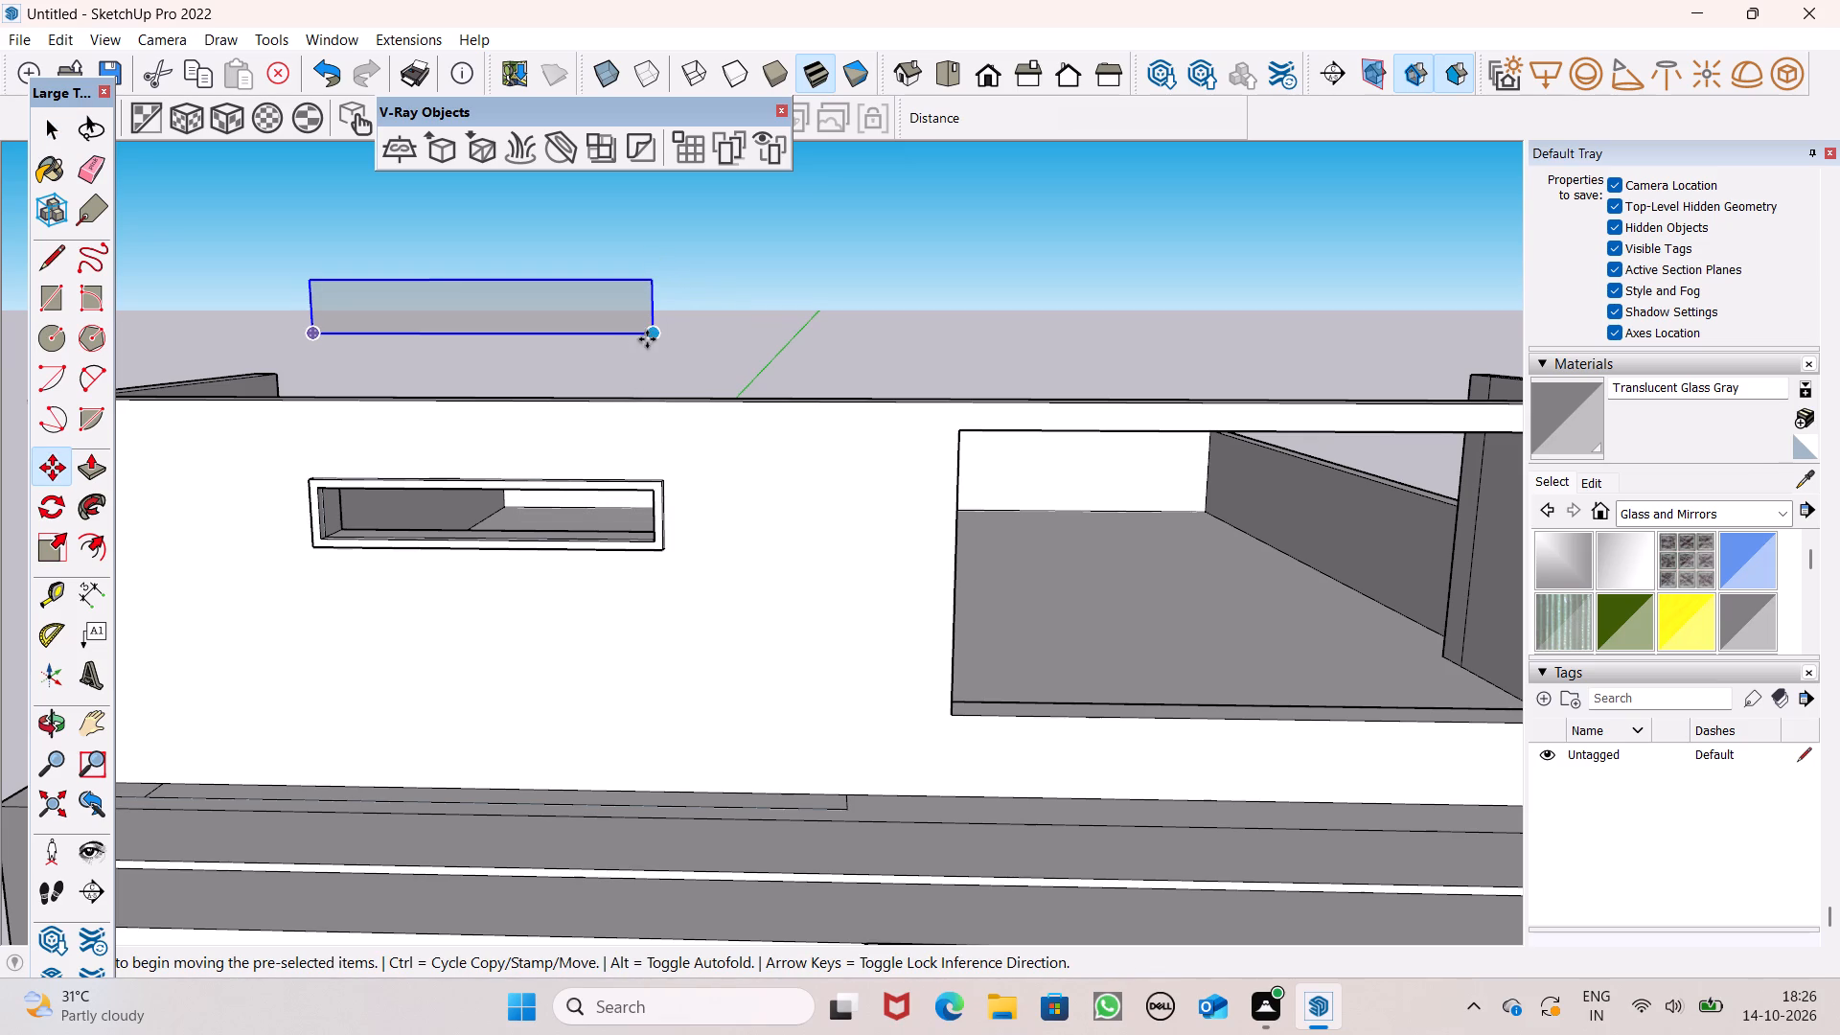
left_click_drag(653, 331, 654, 539)
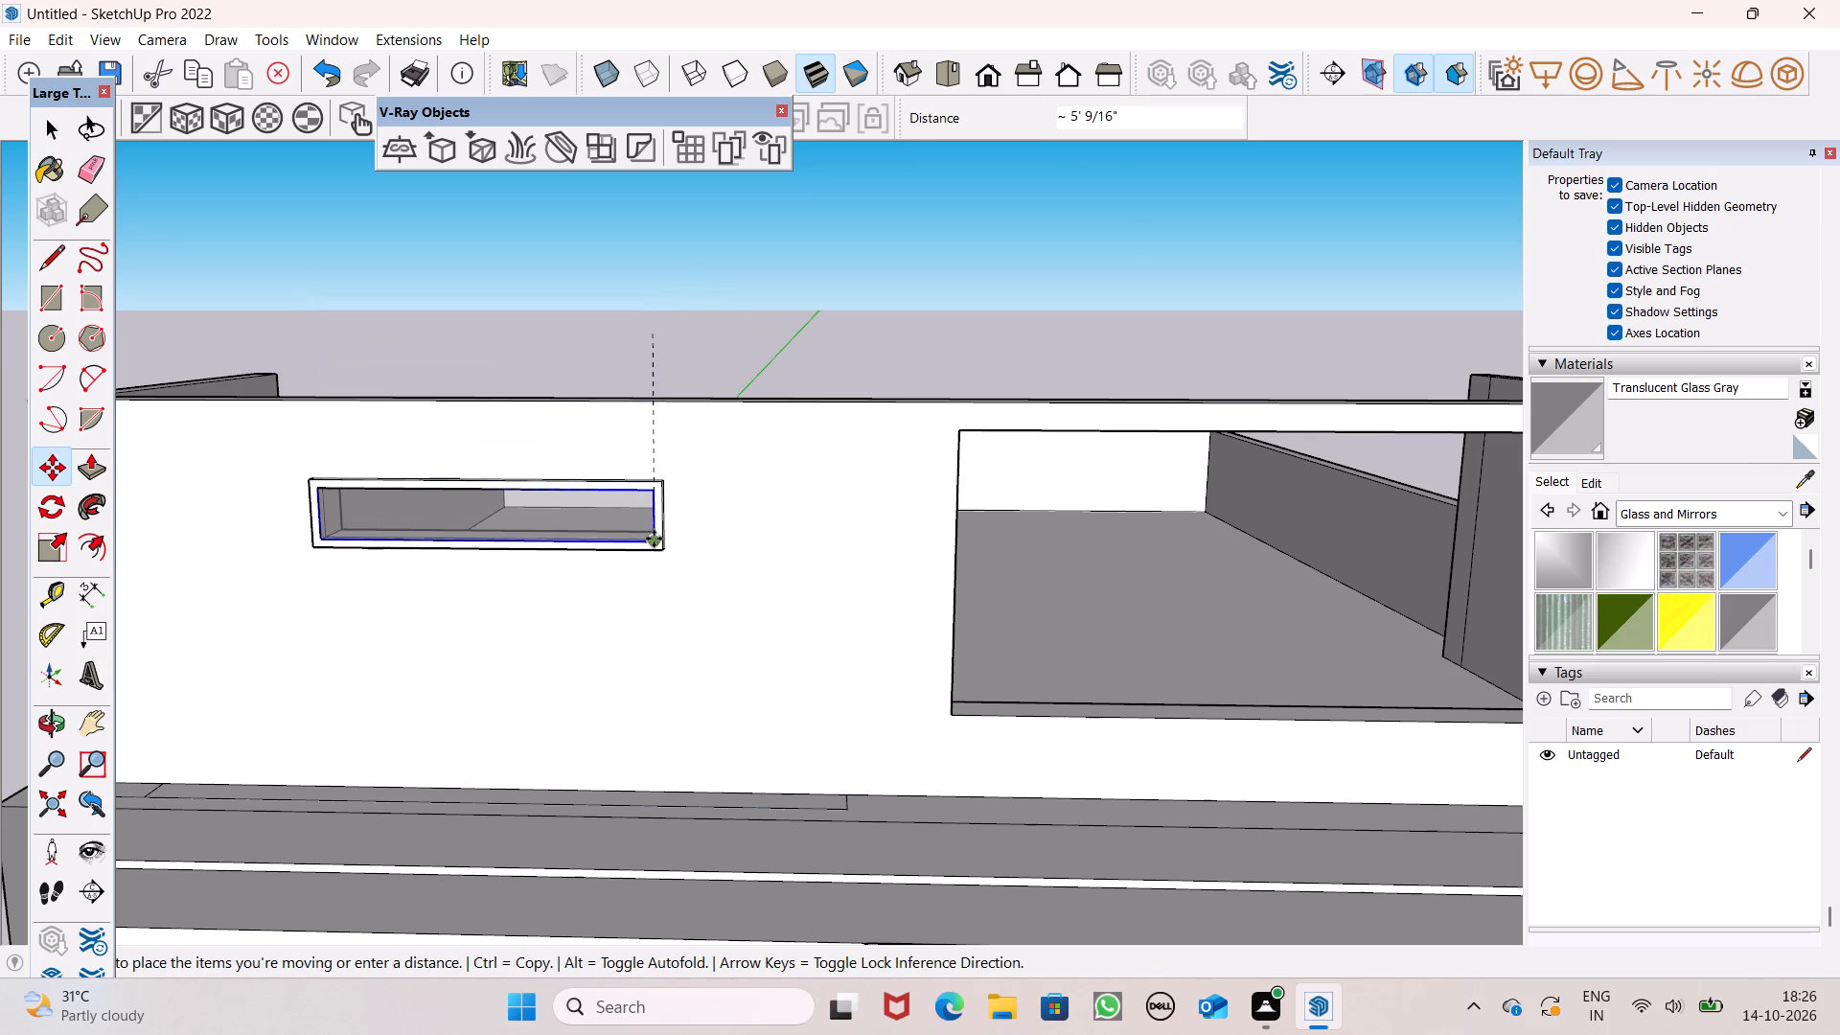
left_click_drag(654, 539, 646, 537)
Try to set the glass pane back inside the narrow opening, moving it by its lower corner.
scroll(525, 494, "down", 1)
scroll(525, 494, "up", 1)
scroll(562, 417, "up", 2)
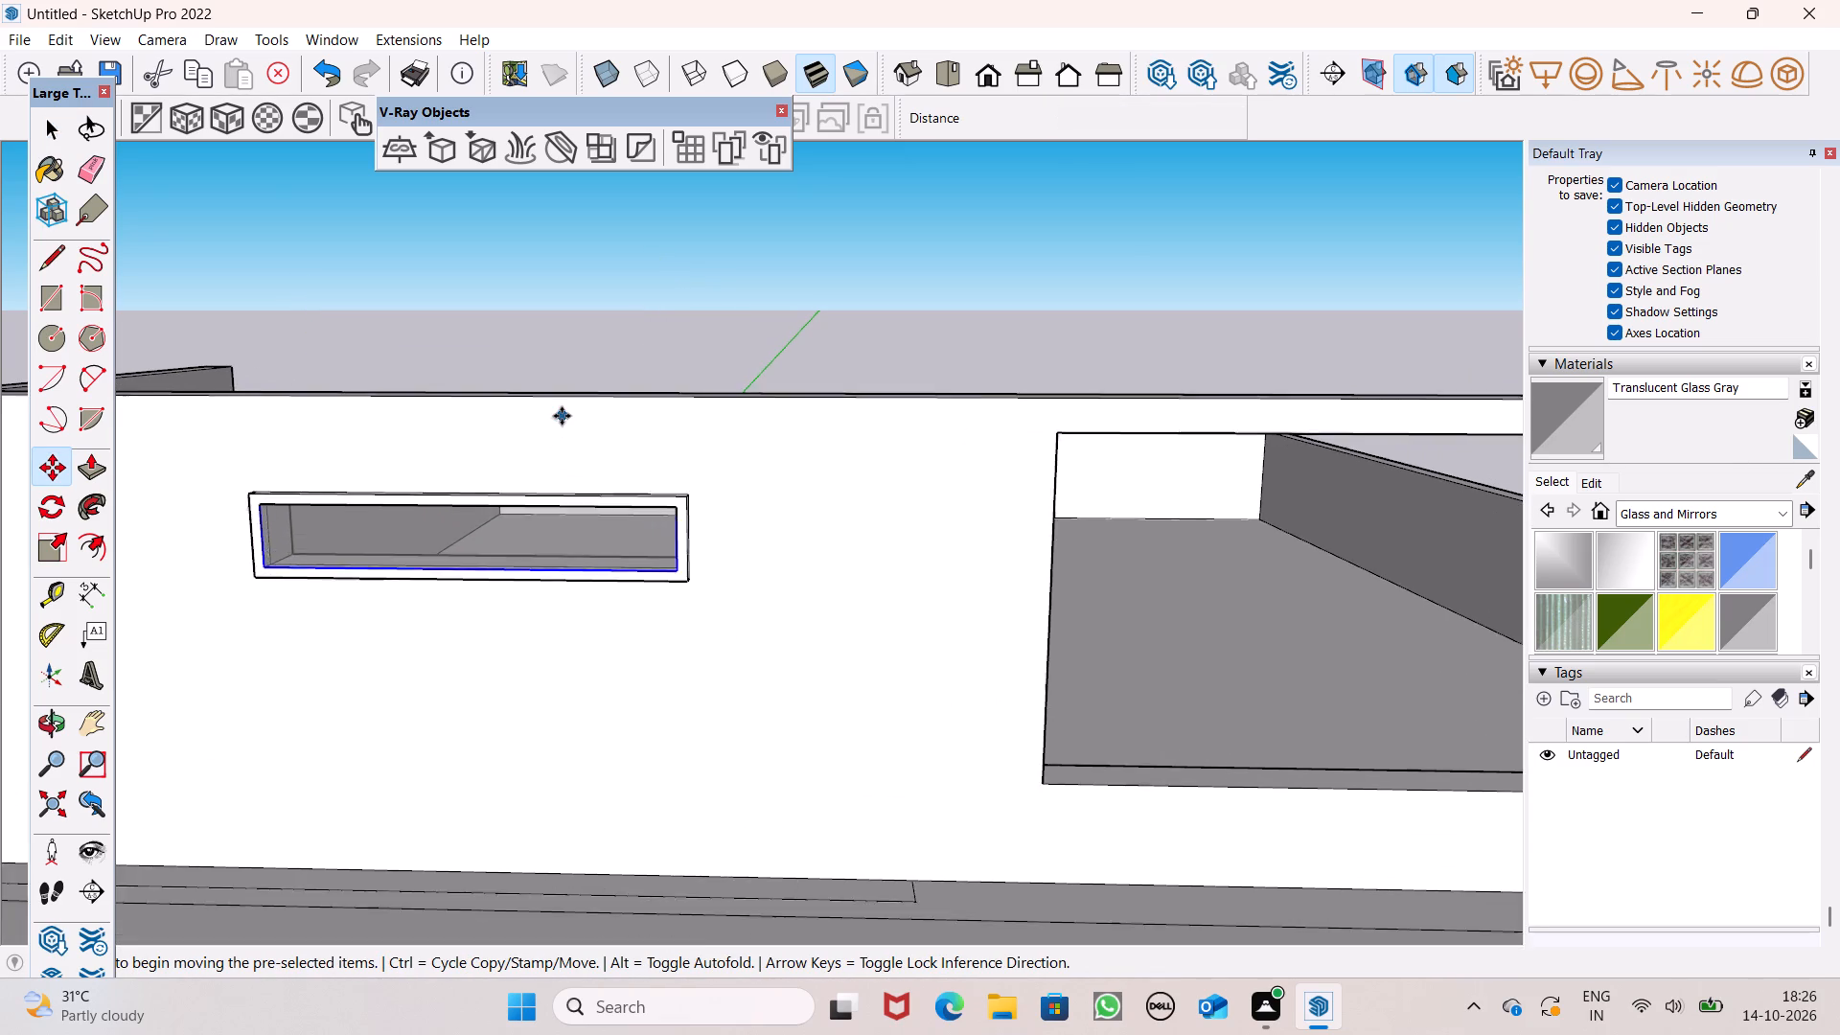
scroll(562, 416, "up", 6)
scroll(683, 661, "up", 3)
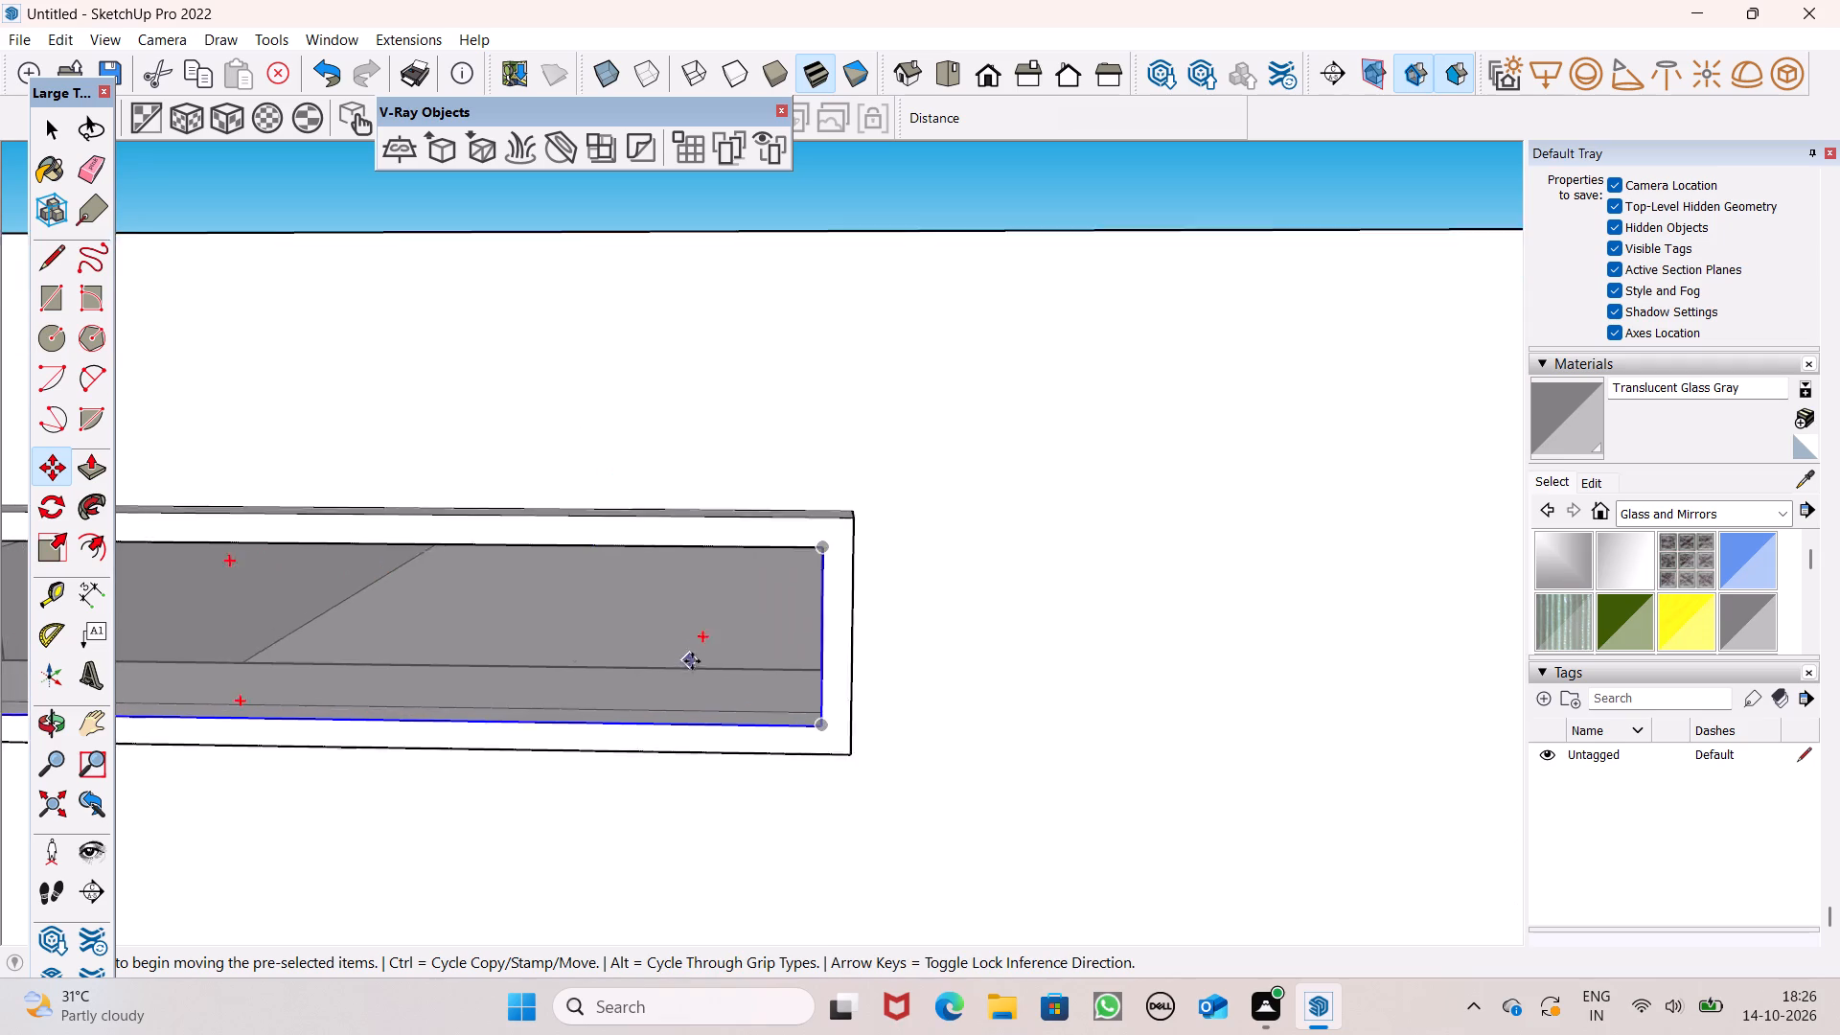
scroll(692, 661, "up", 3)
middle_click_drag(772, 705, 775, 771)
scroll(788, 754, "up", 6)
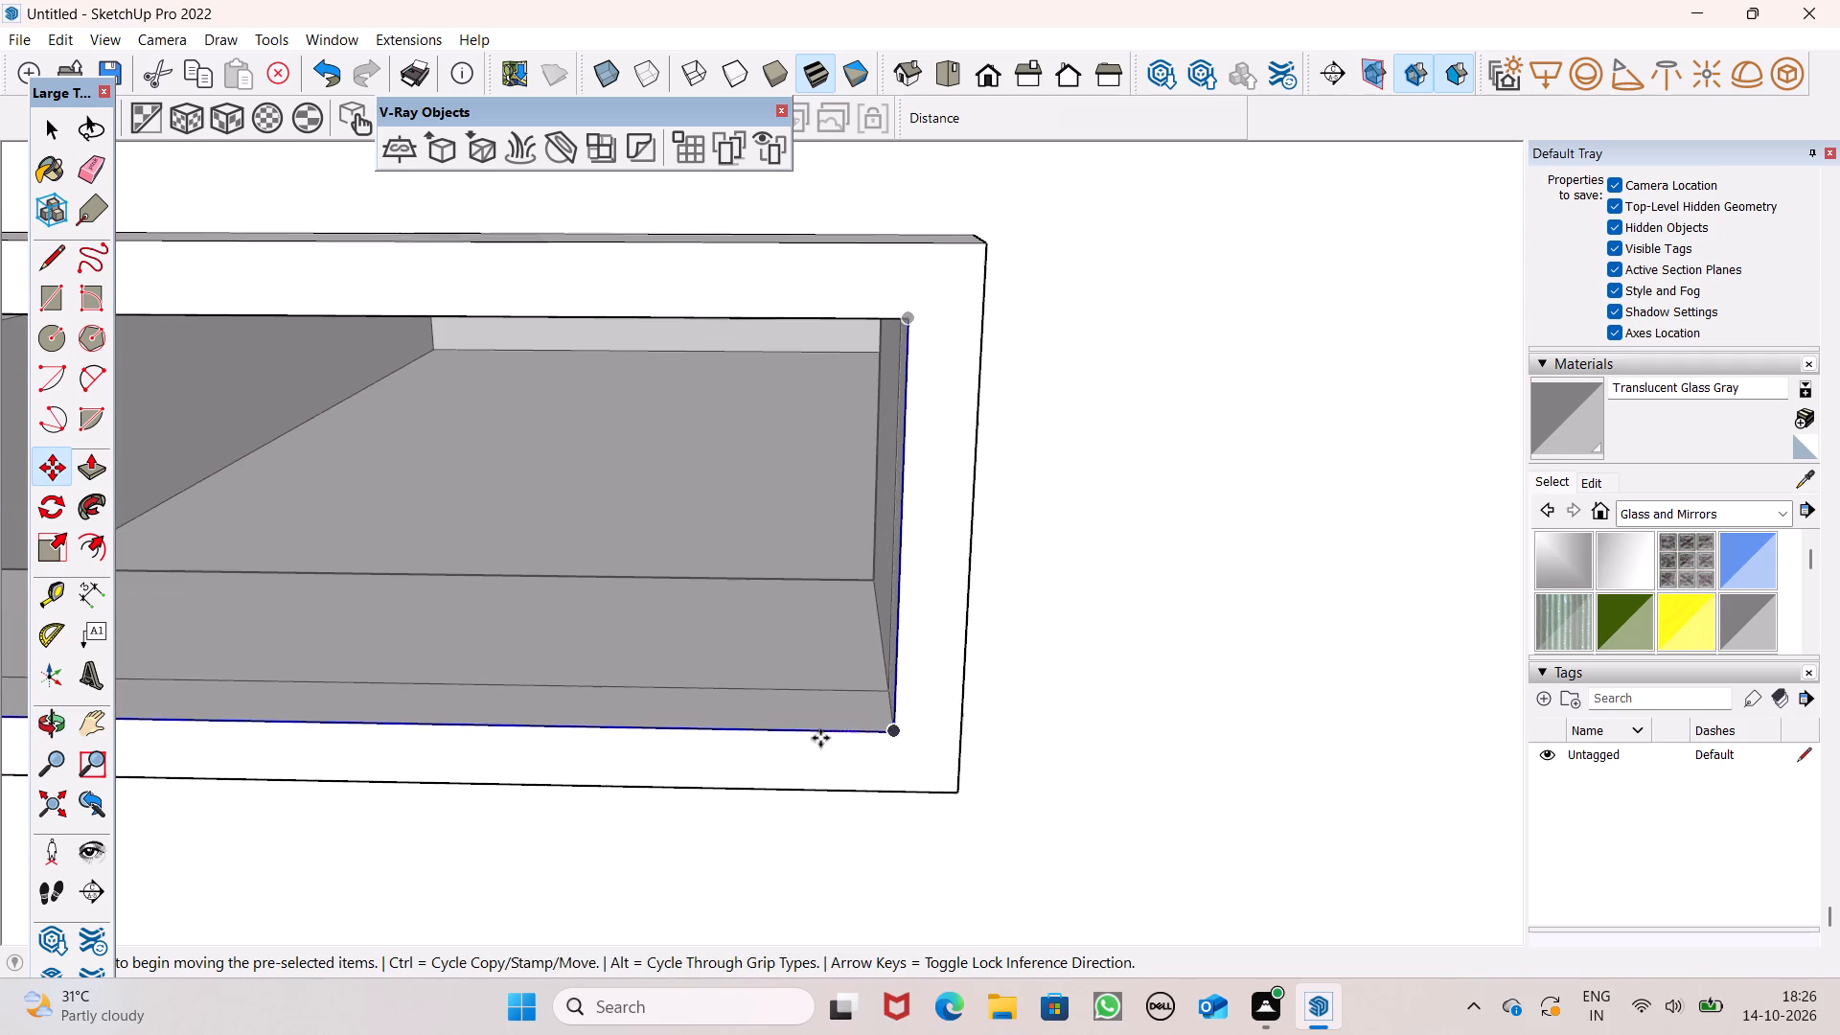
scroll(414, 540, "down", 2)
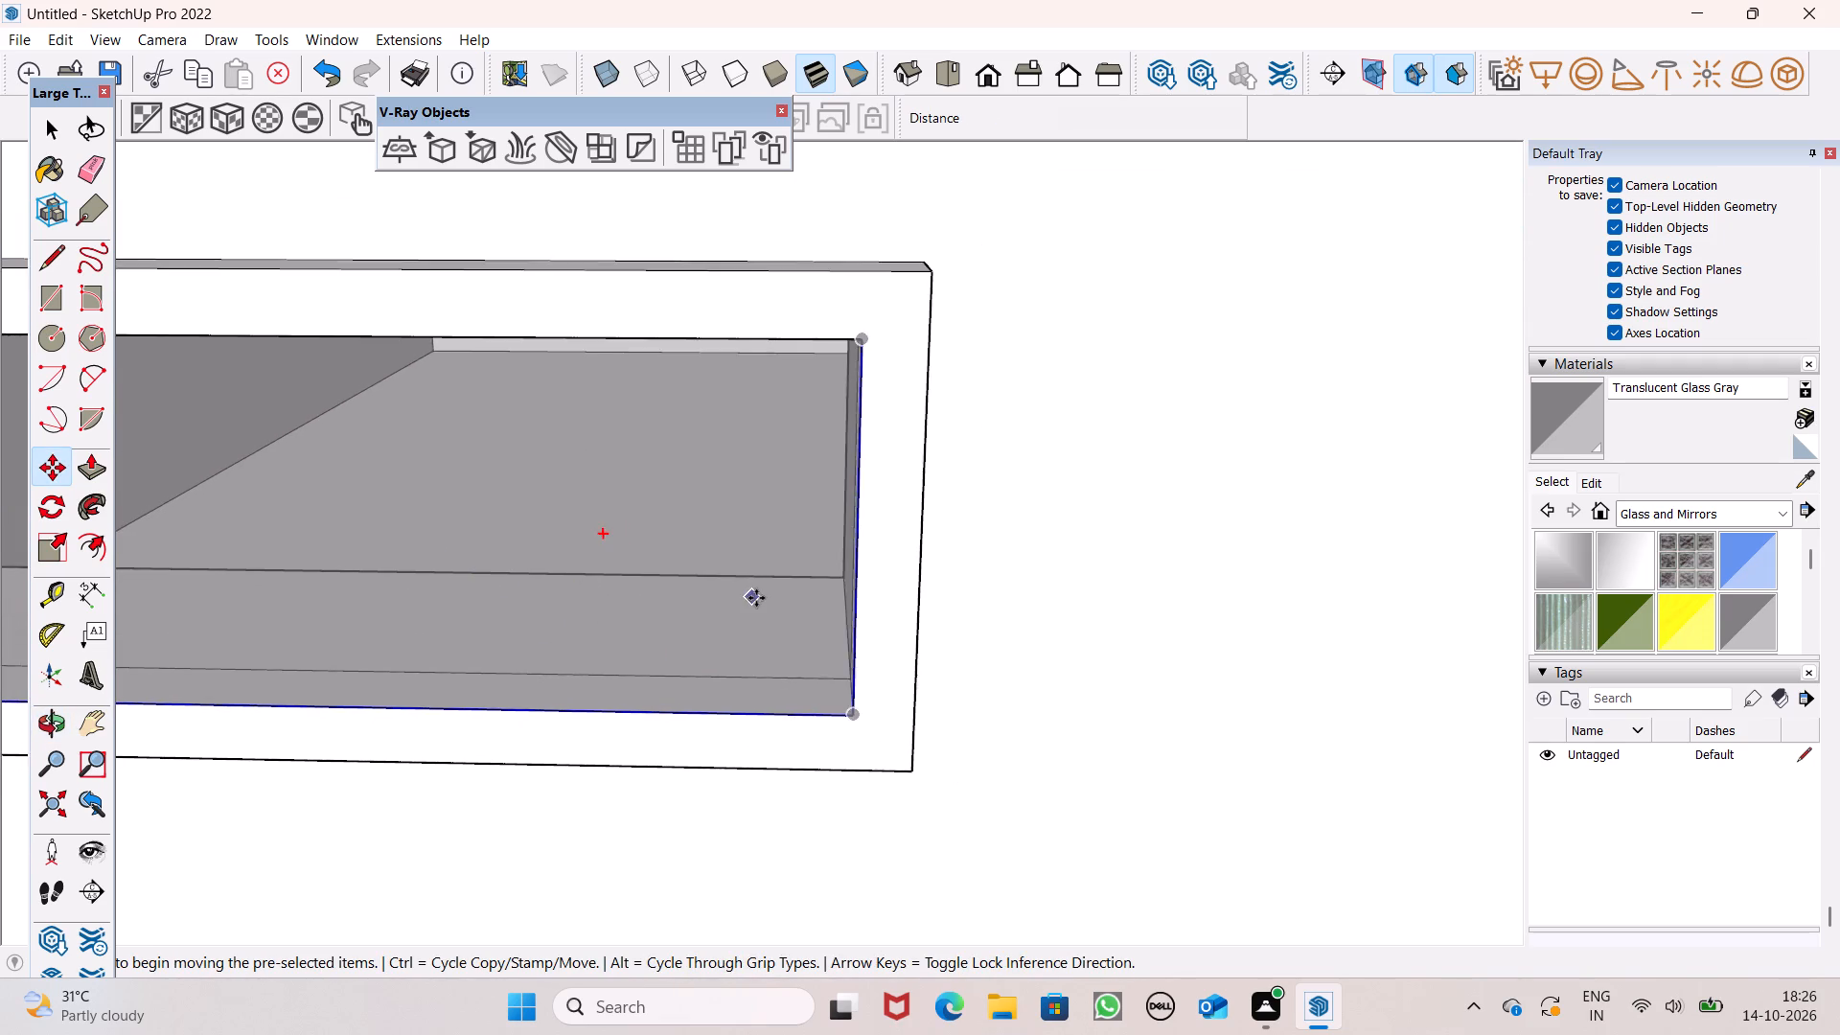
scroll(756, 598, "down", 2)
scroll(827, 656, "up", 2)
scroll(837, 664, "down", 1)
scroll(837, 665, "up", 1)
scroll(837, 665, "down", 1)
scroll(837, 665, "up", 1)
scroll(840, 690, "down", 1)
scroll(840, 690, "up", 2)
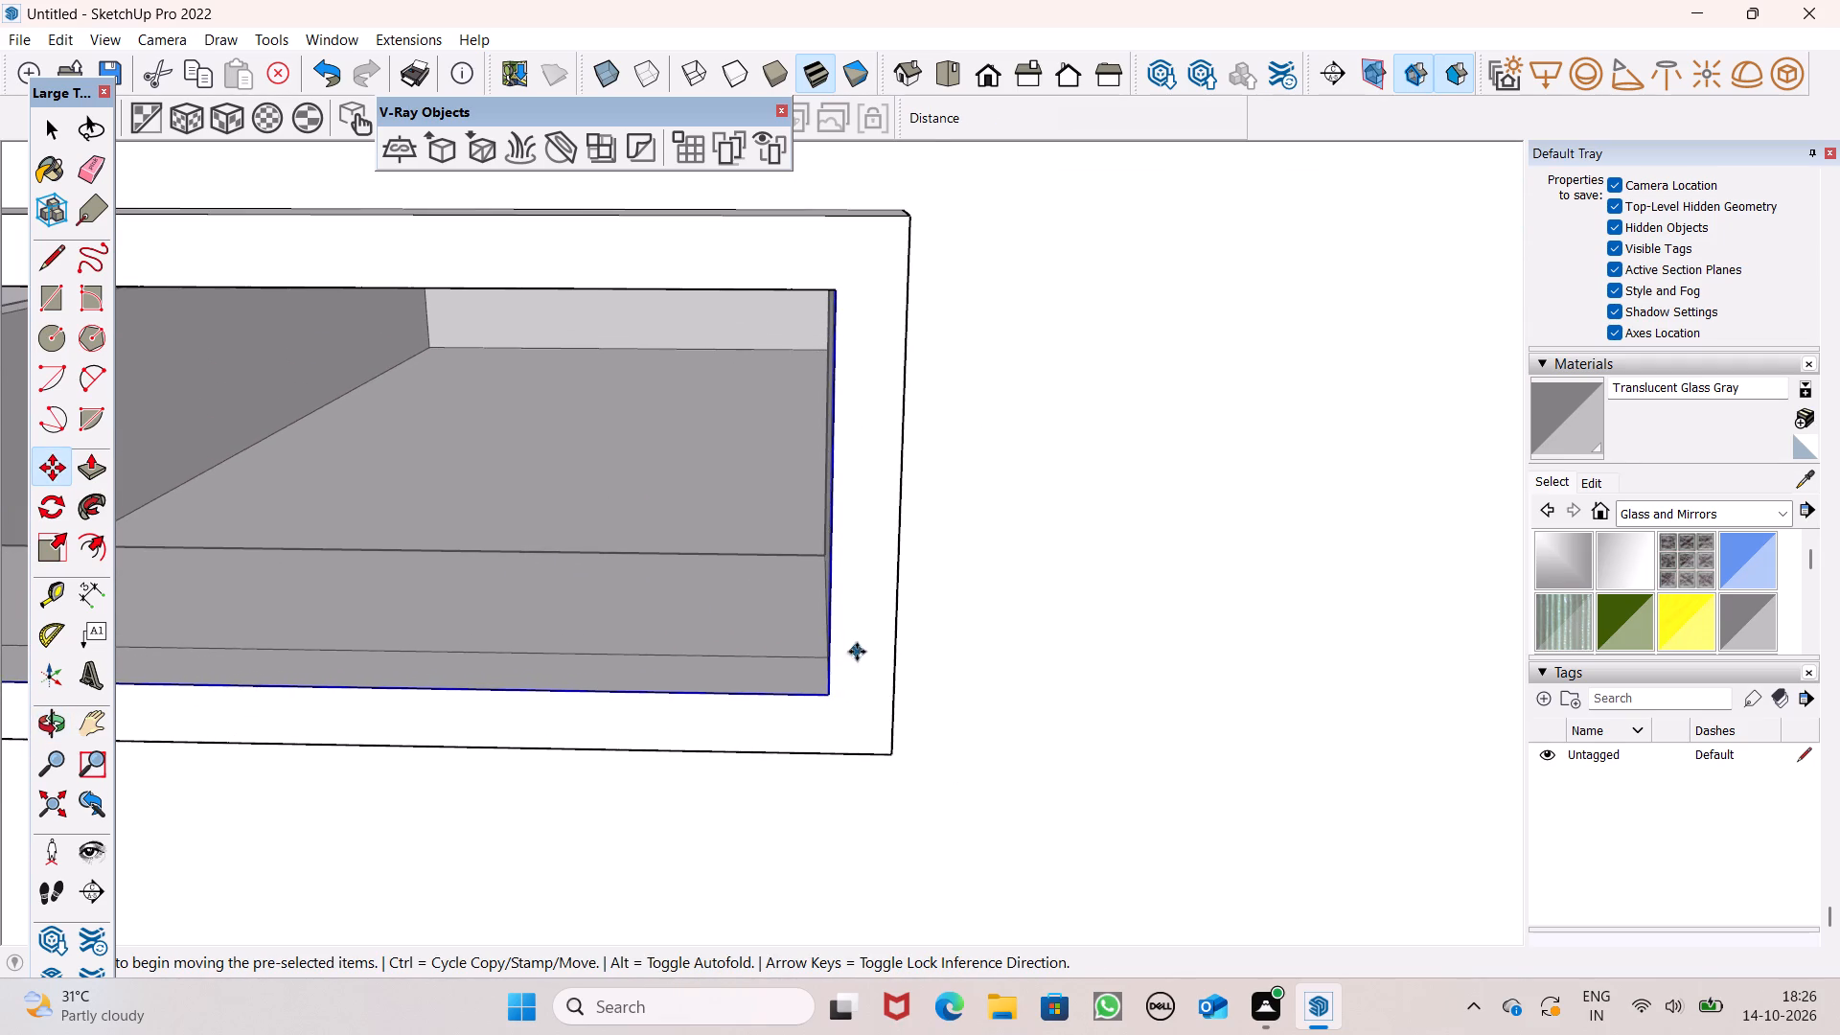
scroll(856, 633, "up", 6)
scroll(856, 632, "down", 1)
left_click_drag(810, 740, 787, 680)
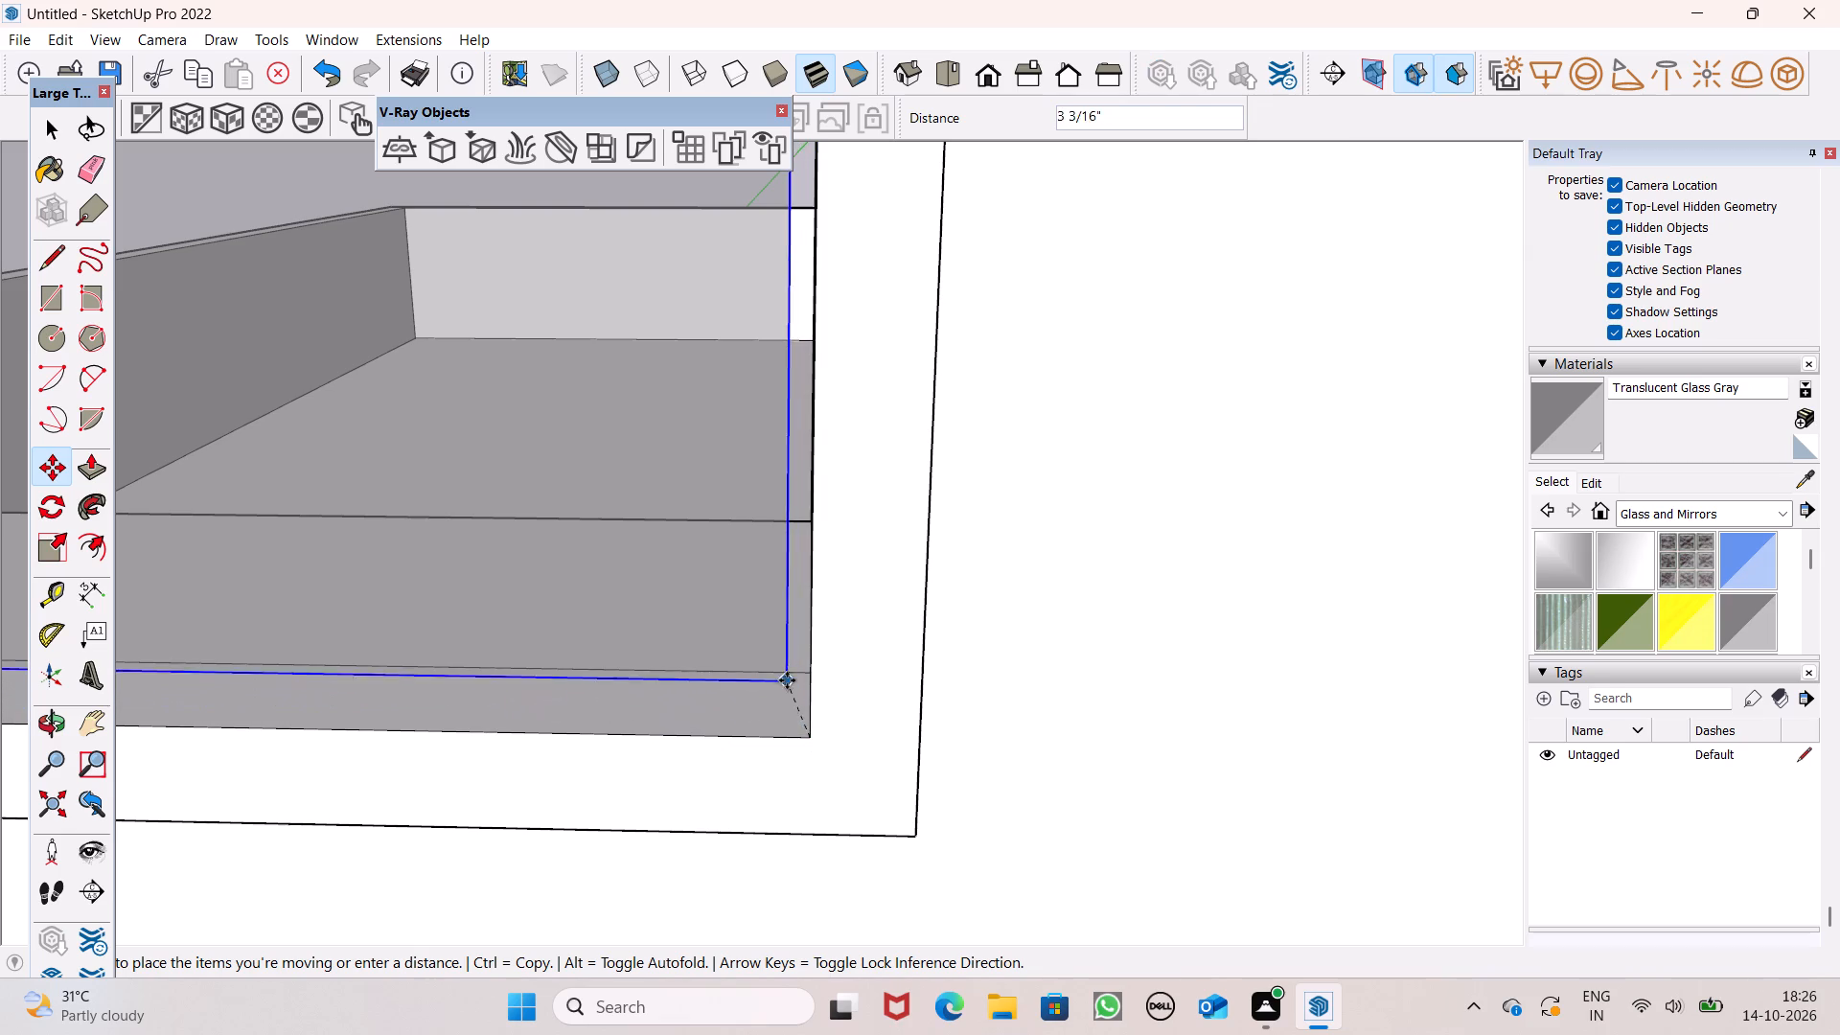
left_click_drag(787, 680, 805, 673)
Move the glass pane about 4" by its other lower corner onto the inset corner inside the narrow opening, and deselect it.
scroll(770, 713, "down", 1)
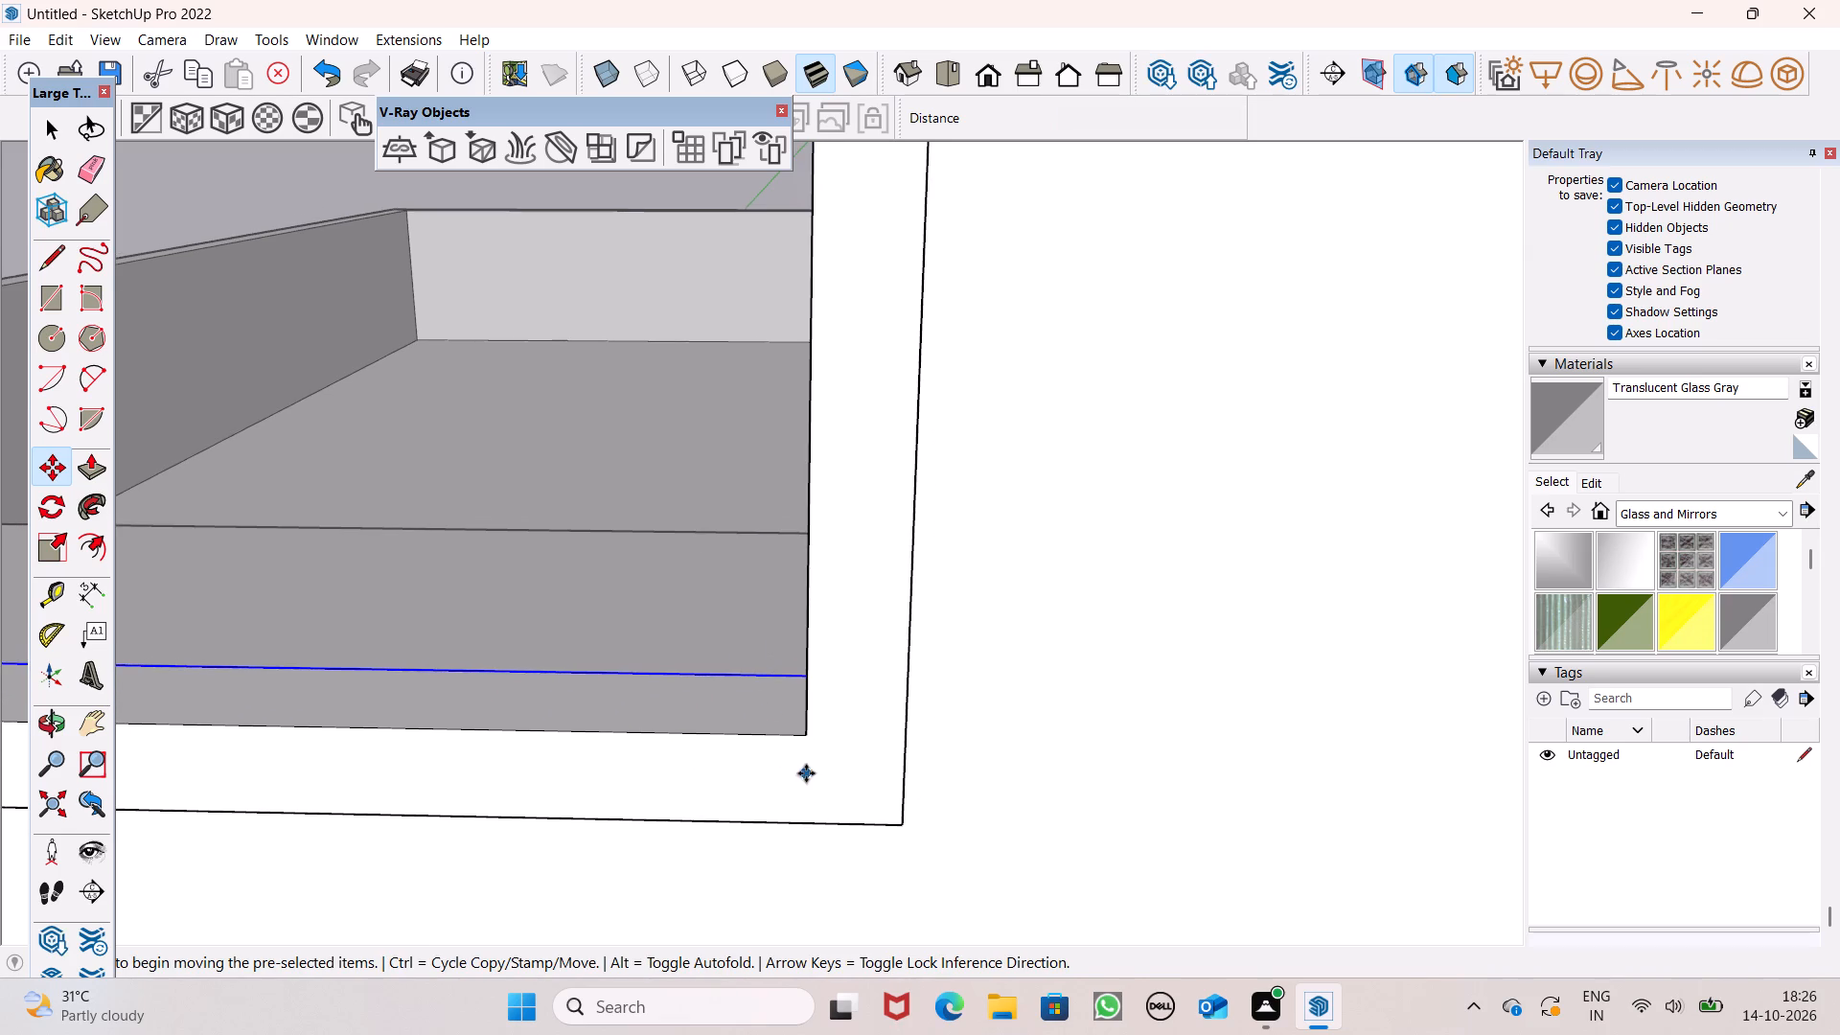
scroll(806, 773, "down", 3)
scroll(765, 604, "down", 10)
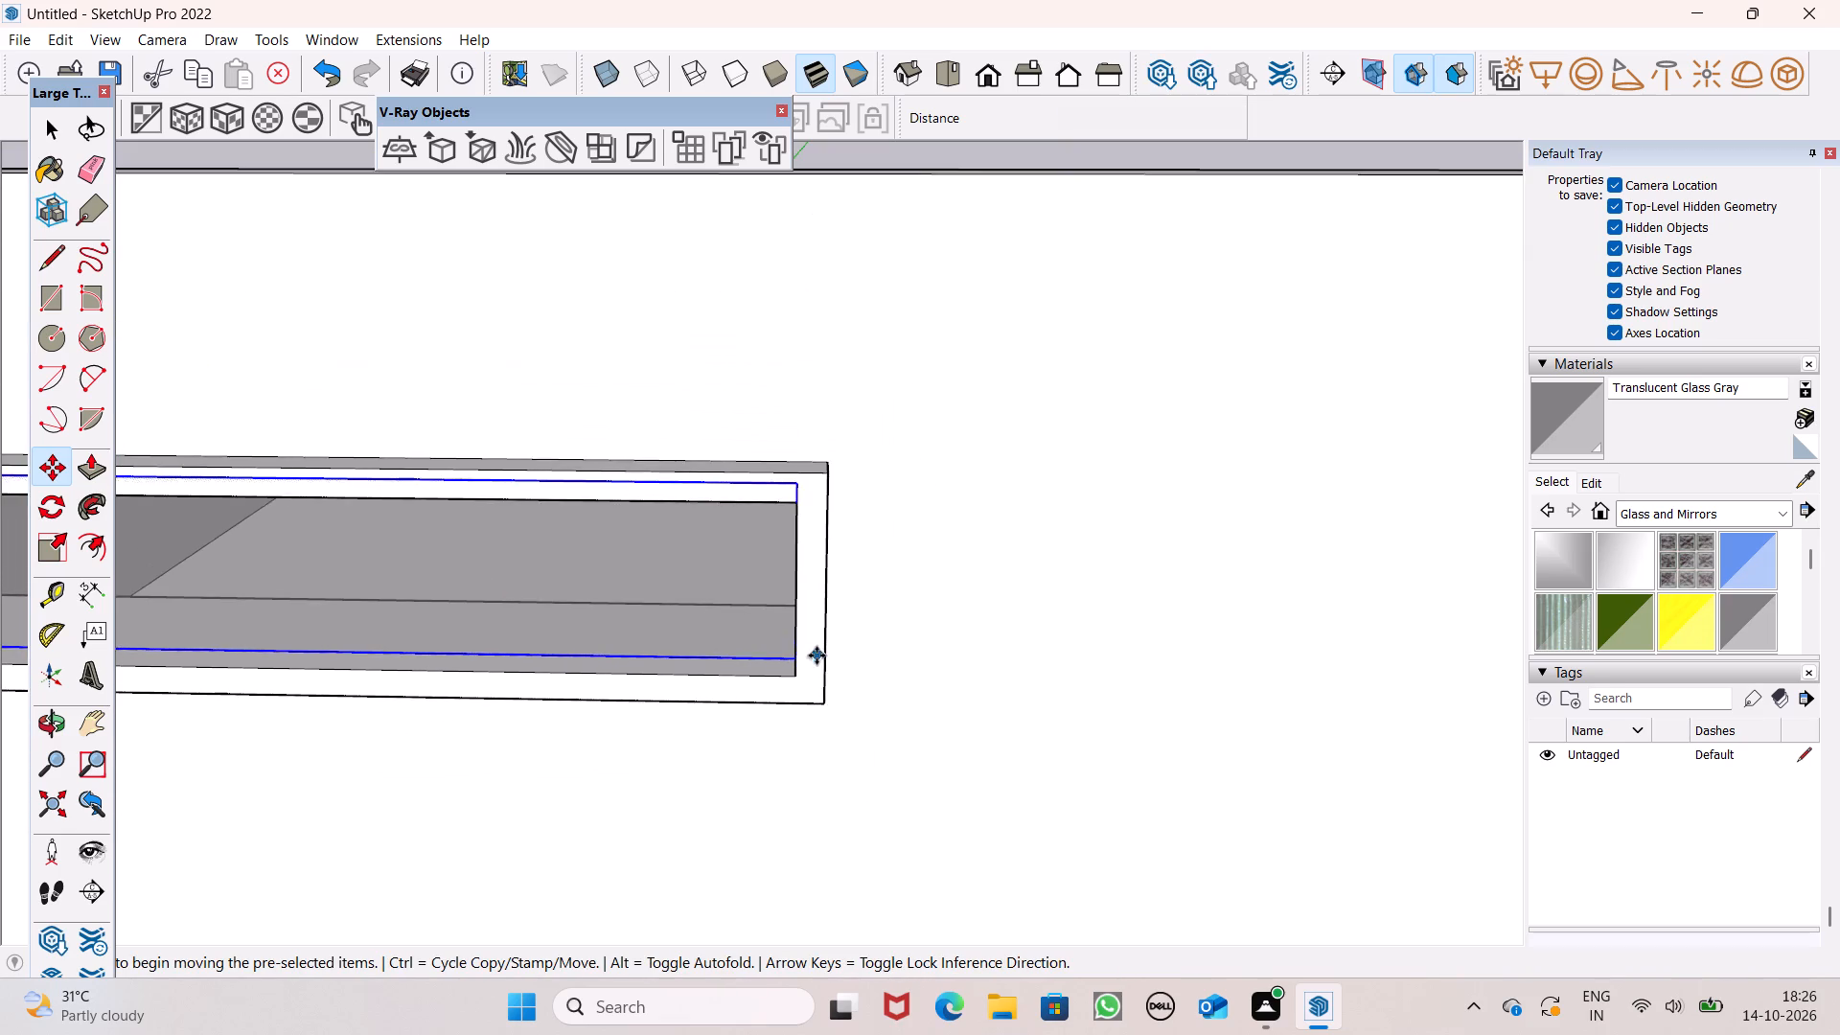
scroll(816, 655, "down", 9)
scroll(246, 602, "up", 3)
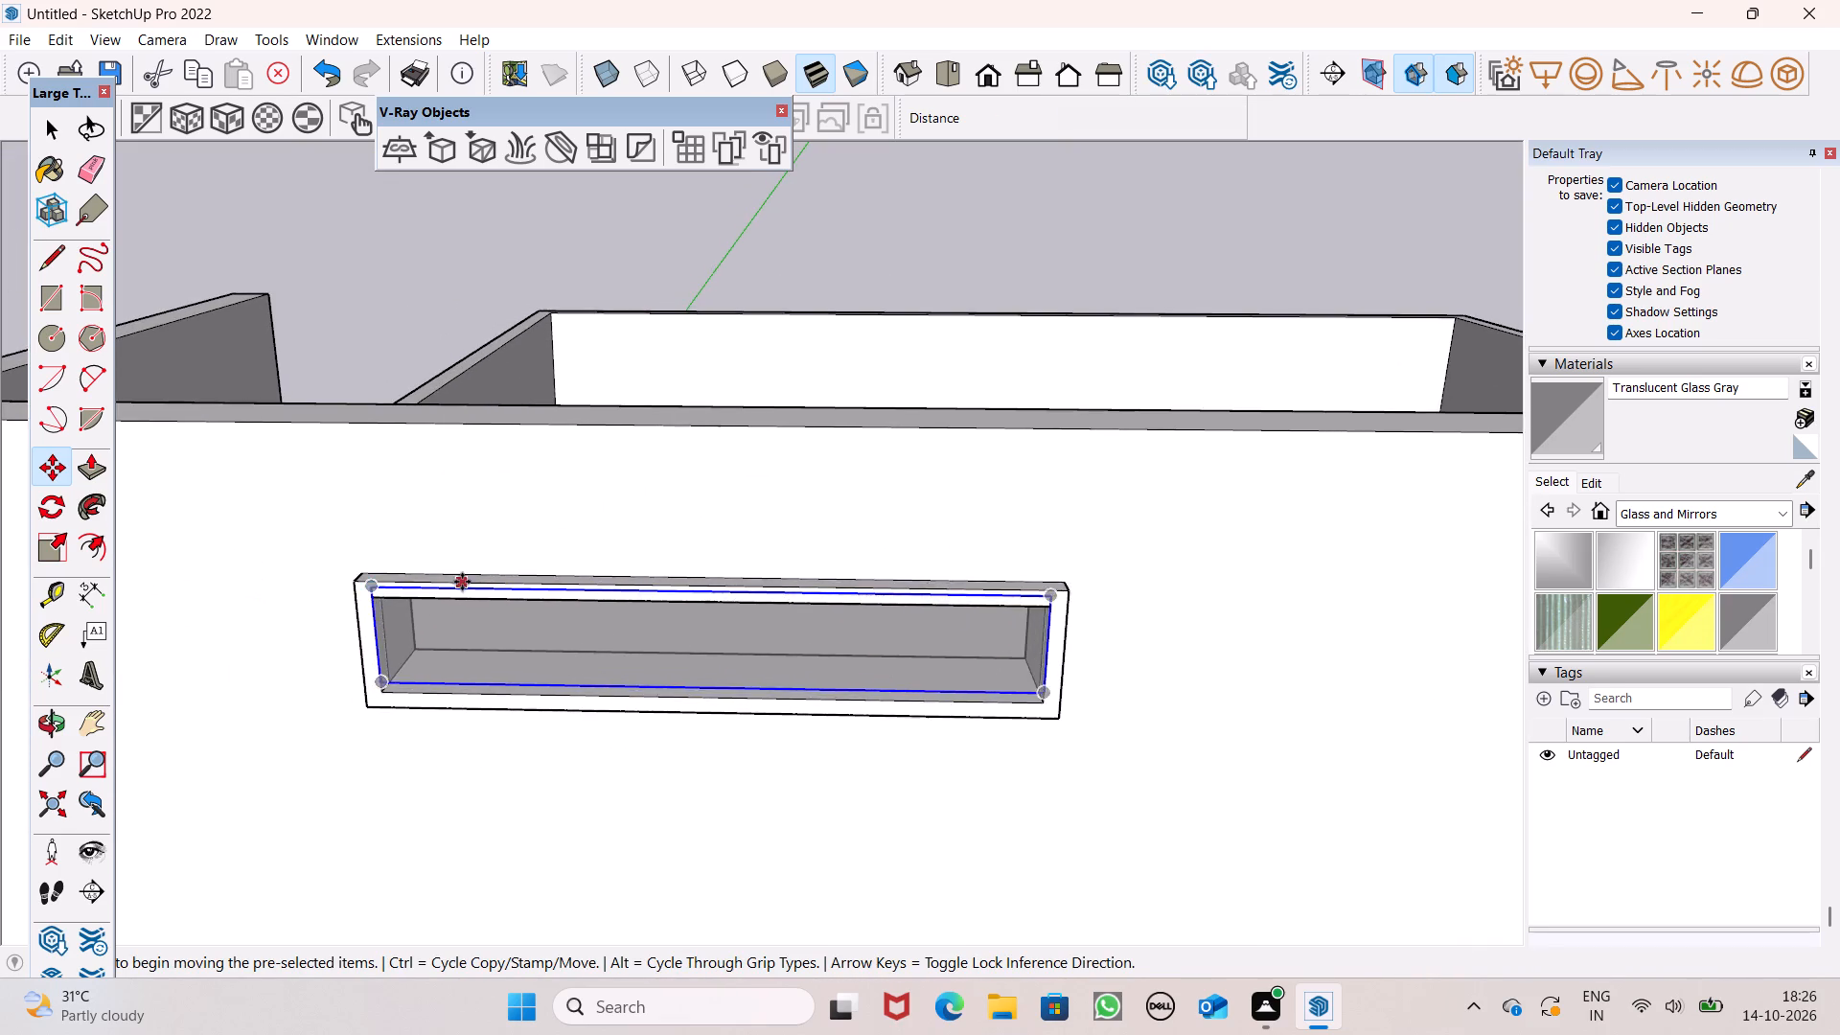
scroll(462, 582, "up", 8)
scroll(337, 779, "down", 1)
scroll(337, 779, "up", 5)
scroll(260, 770, "up", 6)
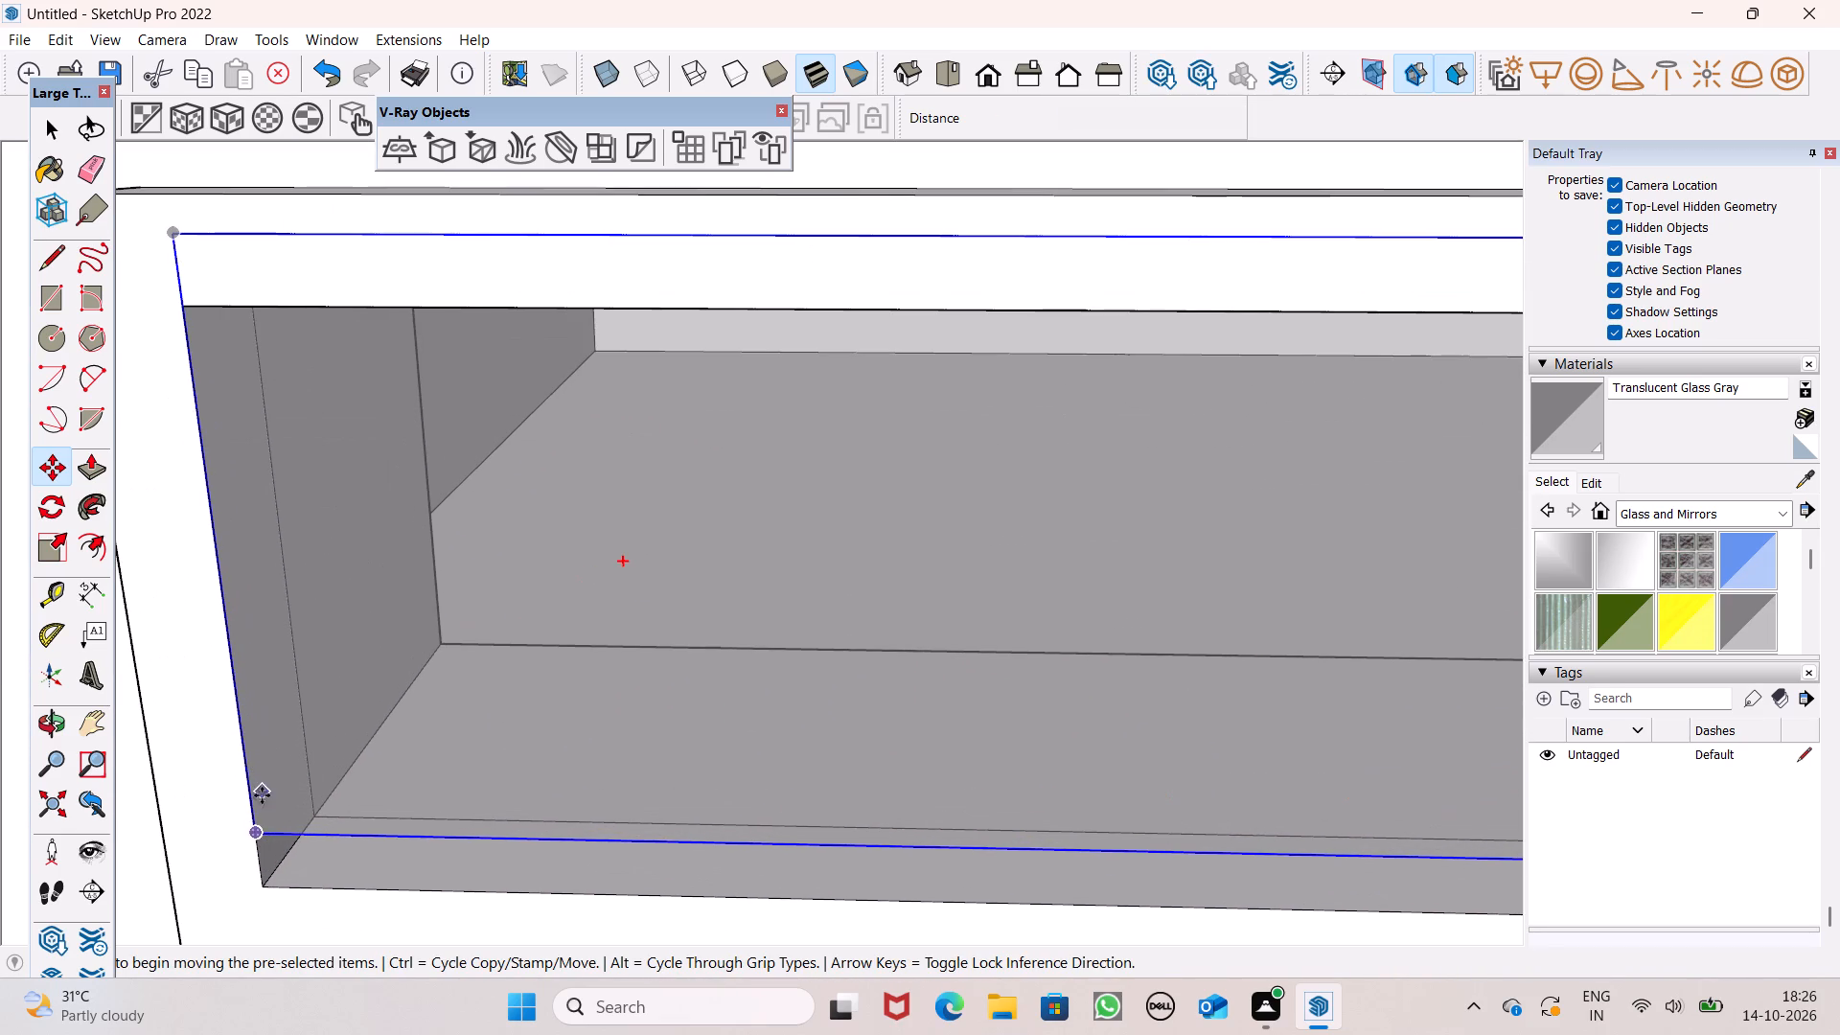
left_click_drag(255, 834, 241, 816)
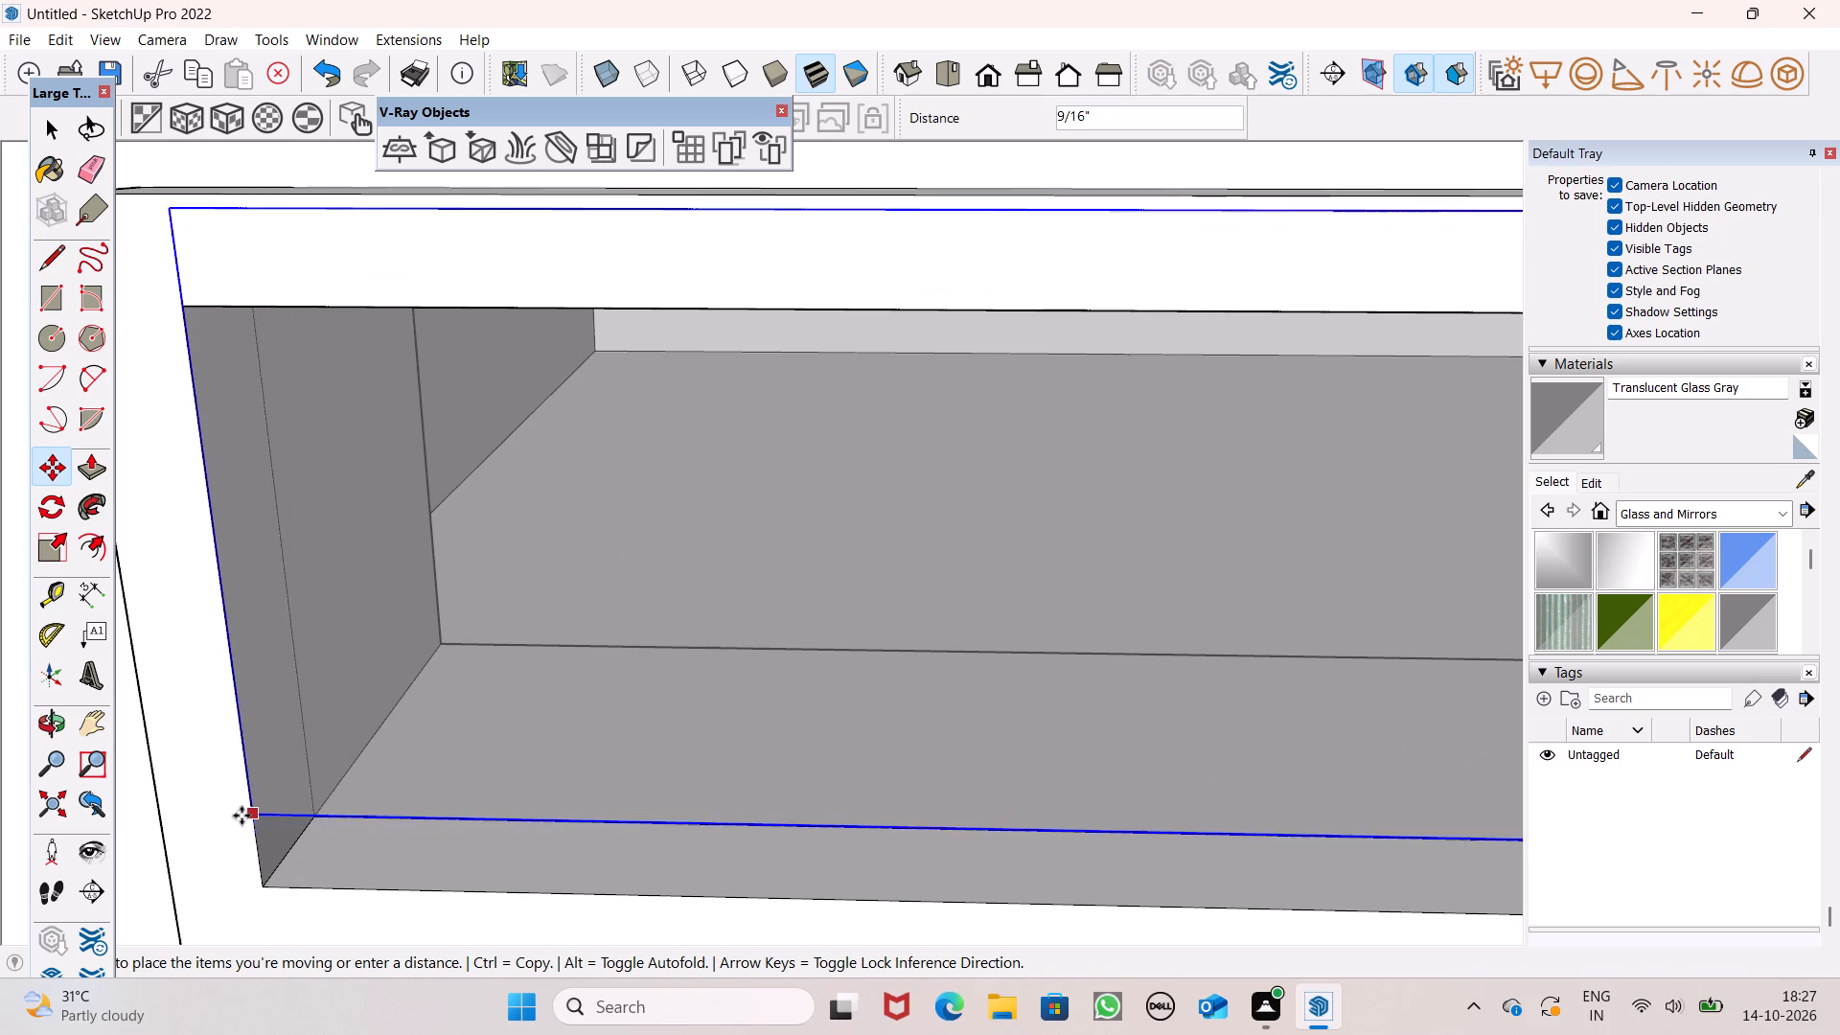
left_click_drag(241, 816, 305, 828)
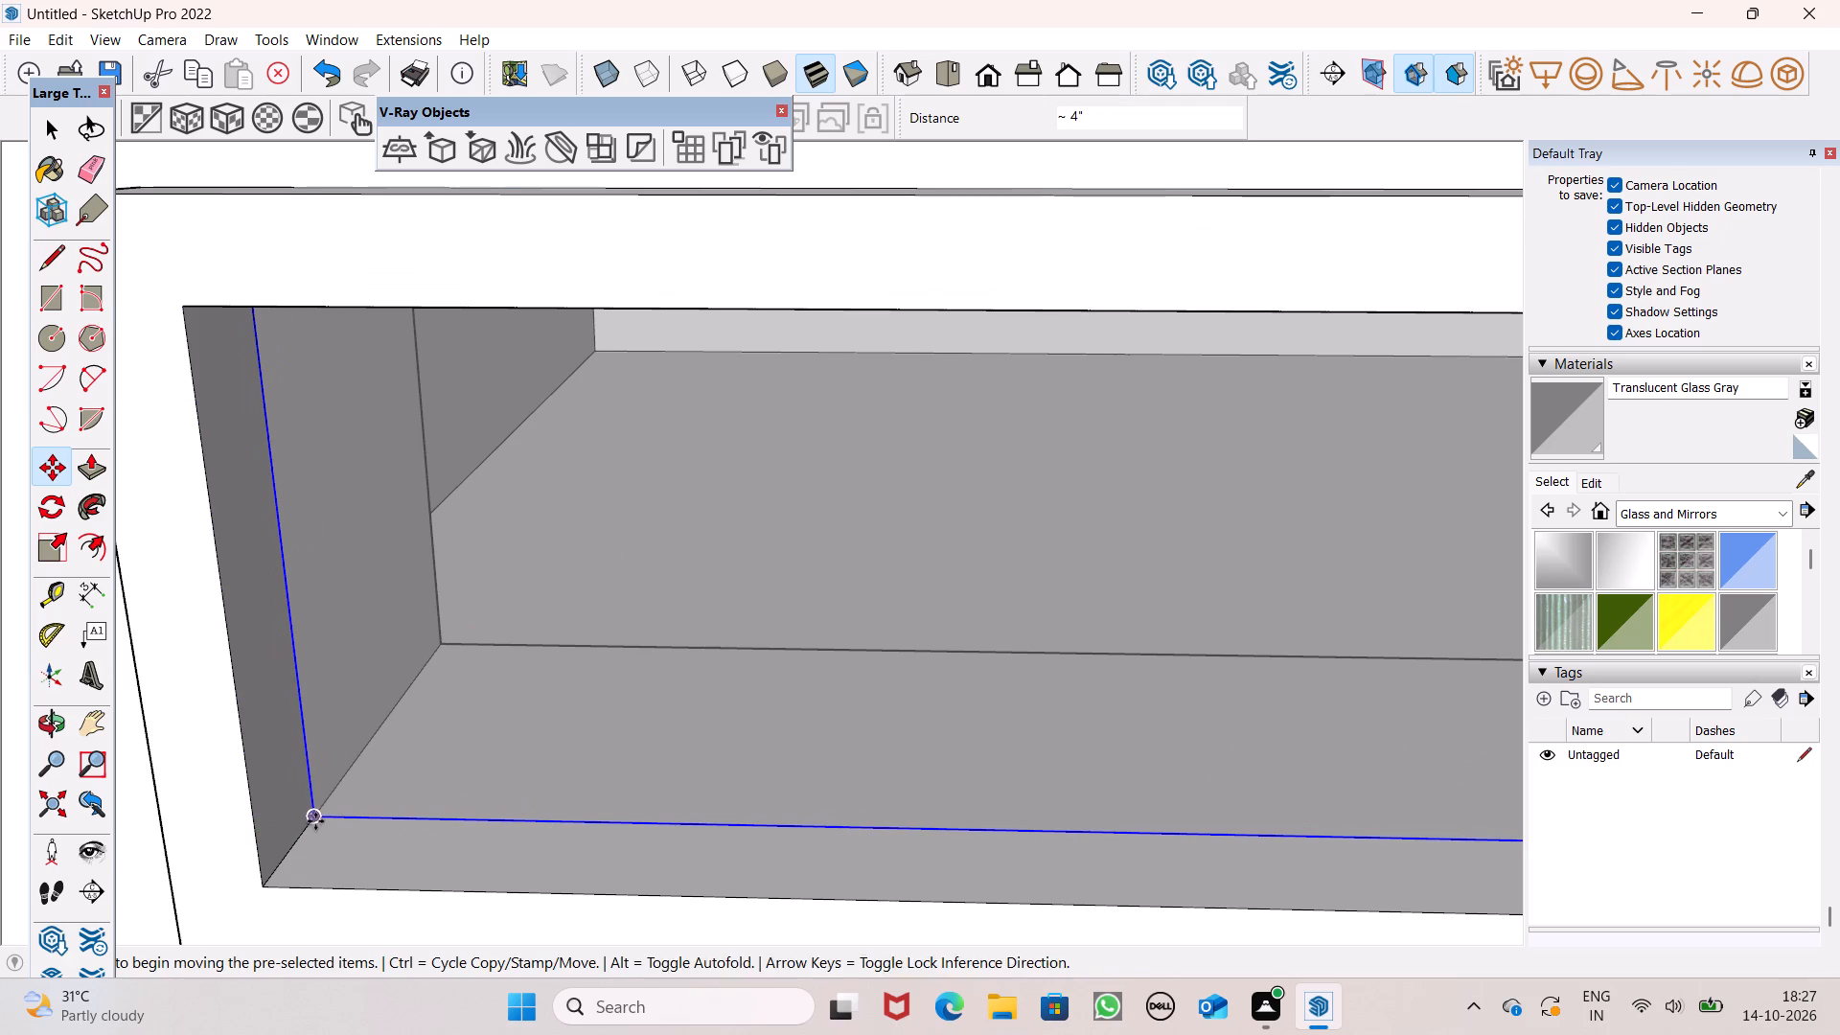
scroll(332, 751, "down", 2)
scroll(164, 790, "down", 4)
scroll(523, 694, "down", 4)
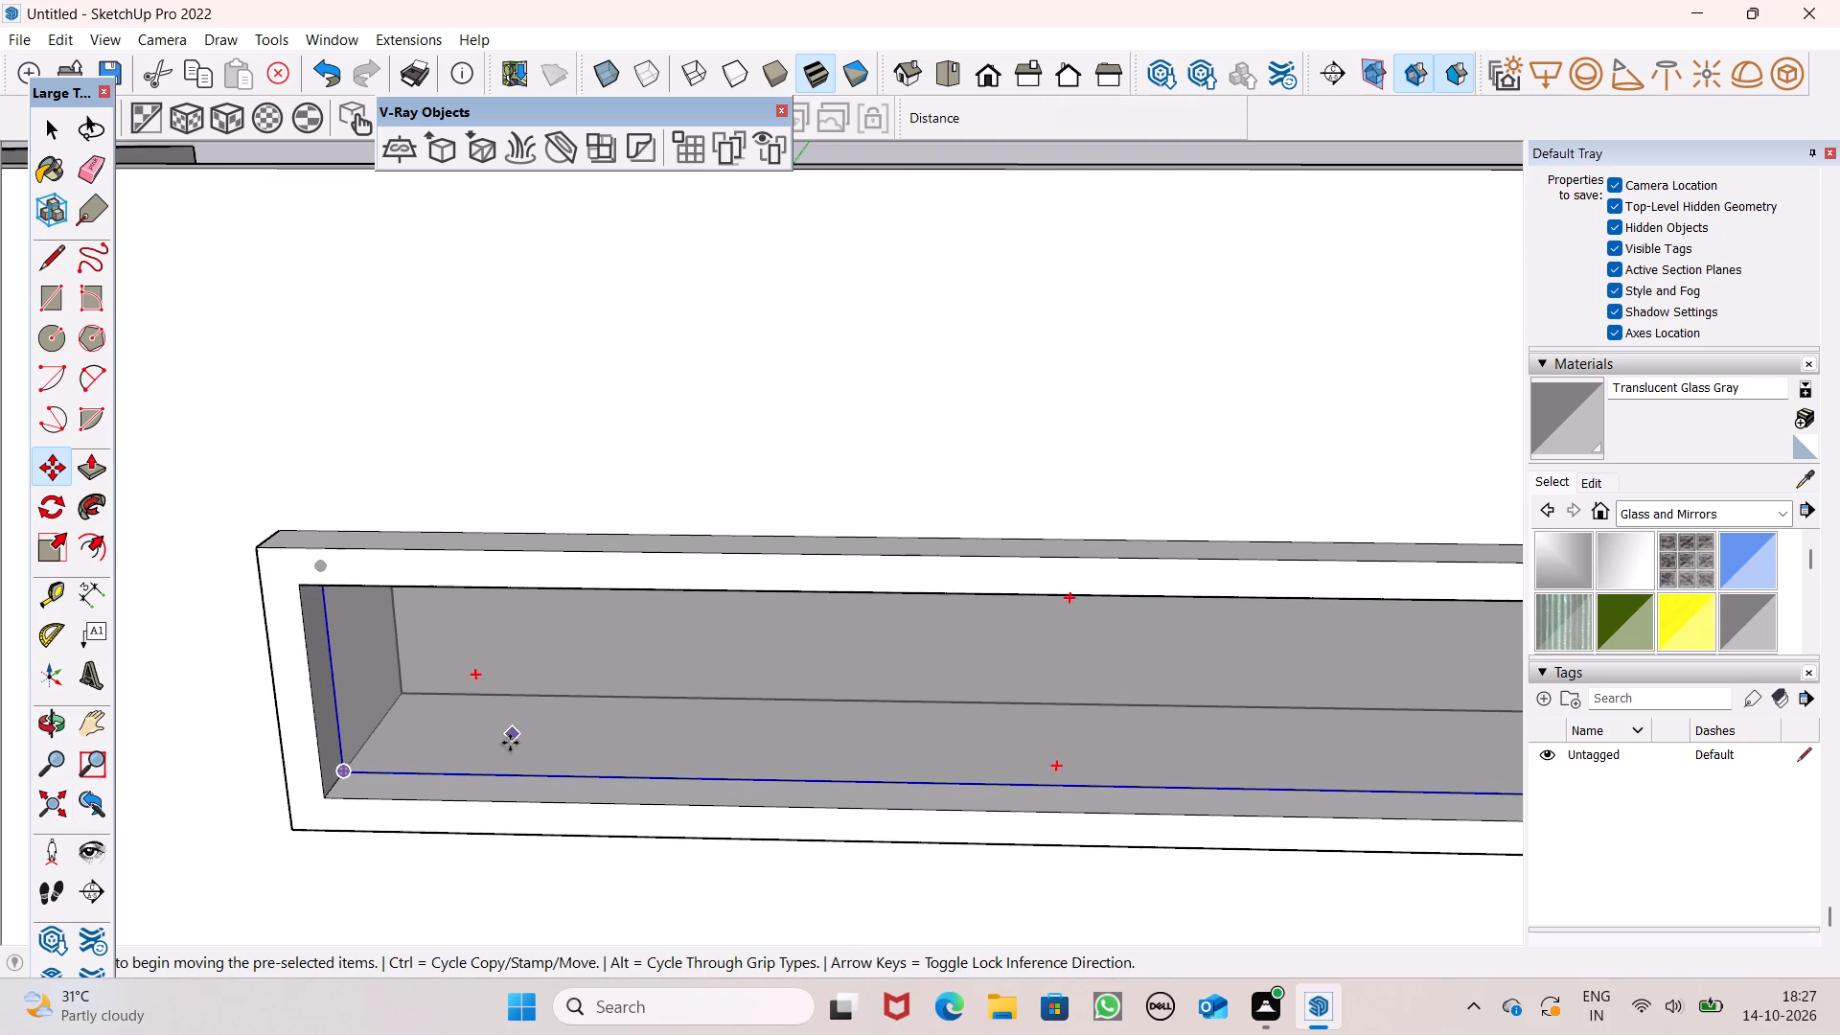
scroll(510, 745, "up", 1)
scroll(541, 734, "down", 13)
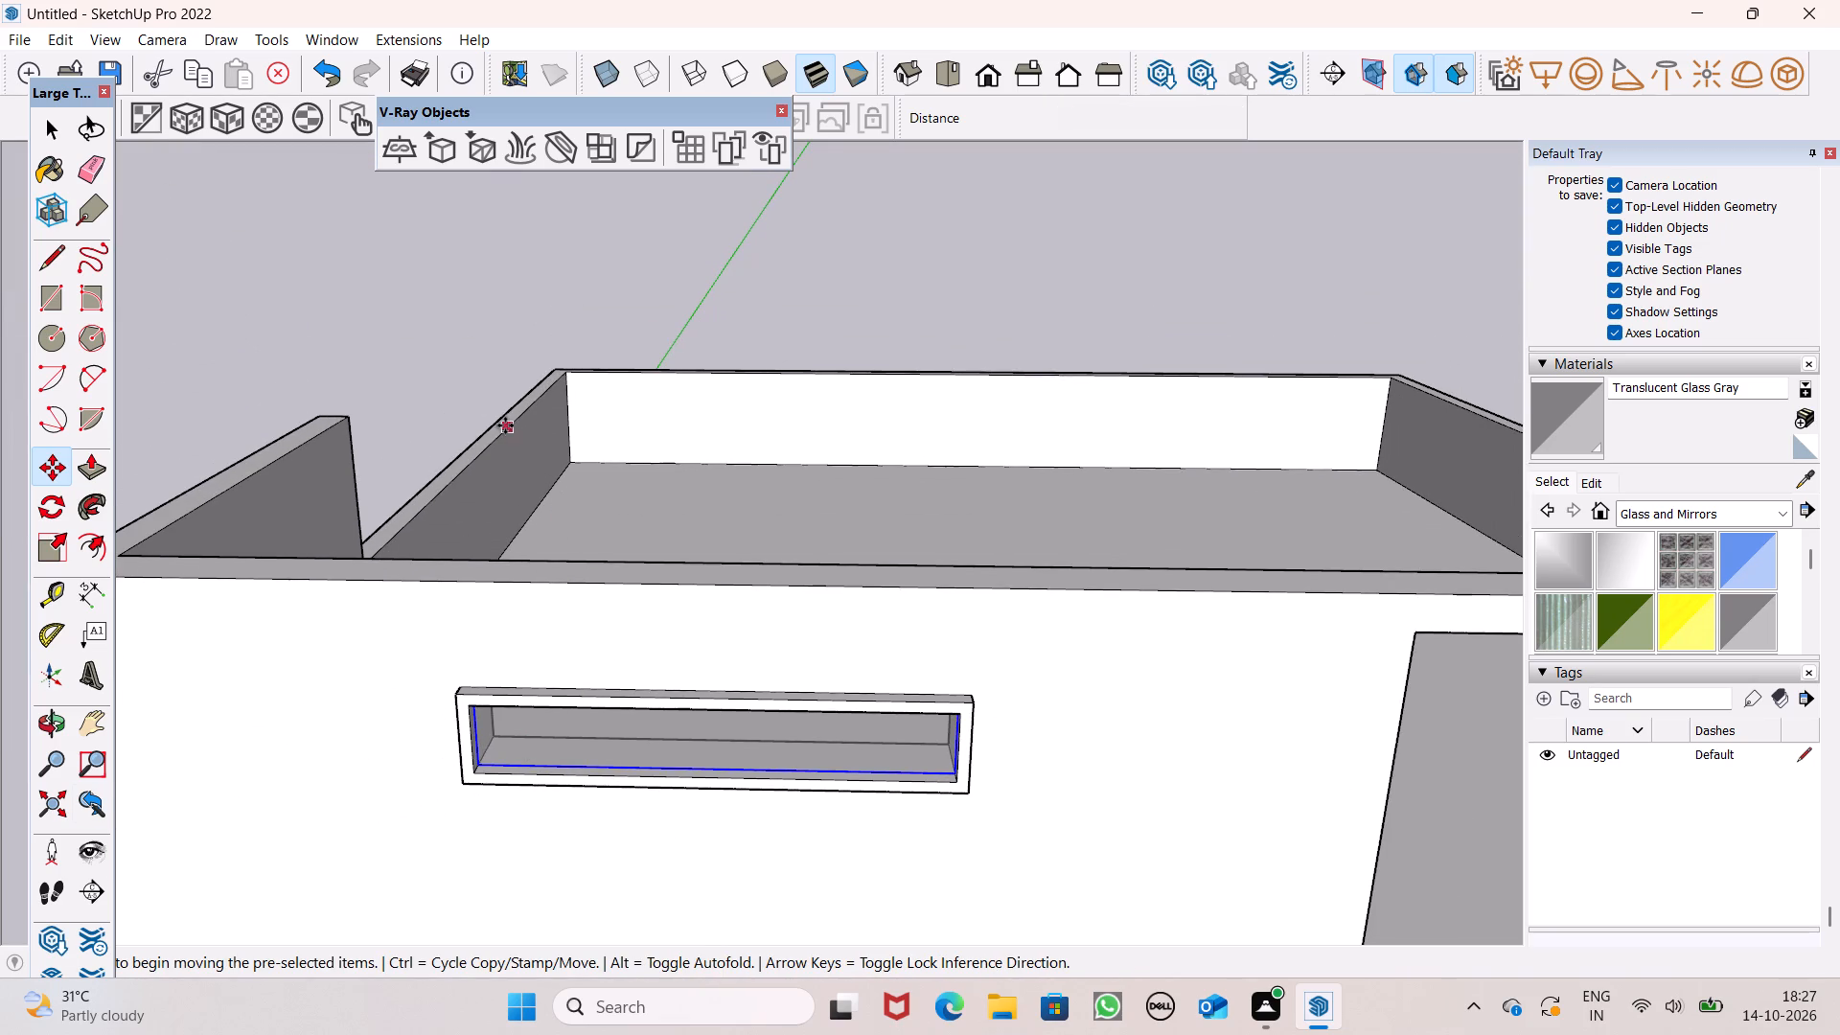
key("space")
left_click(468, 364)
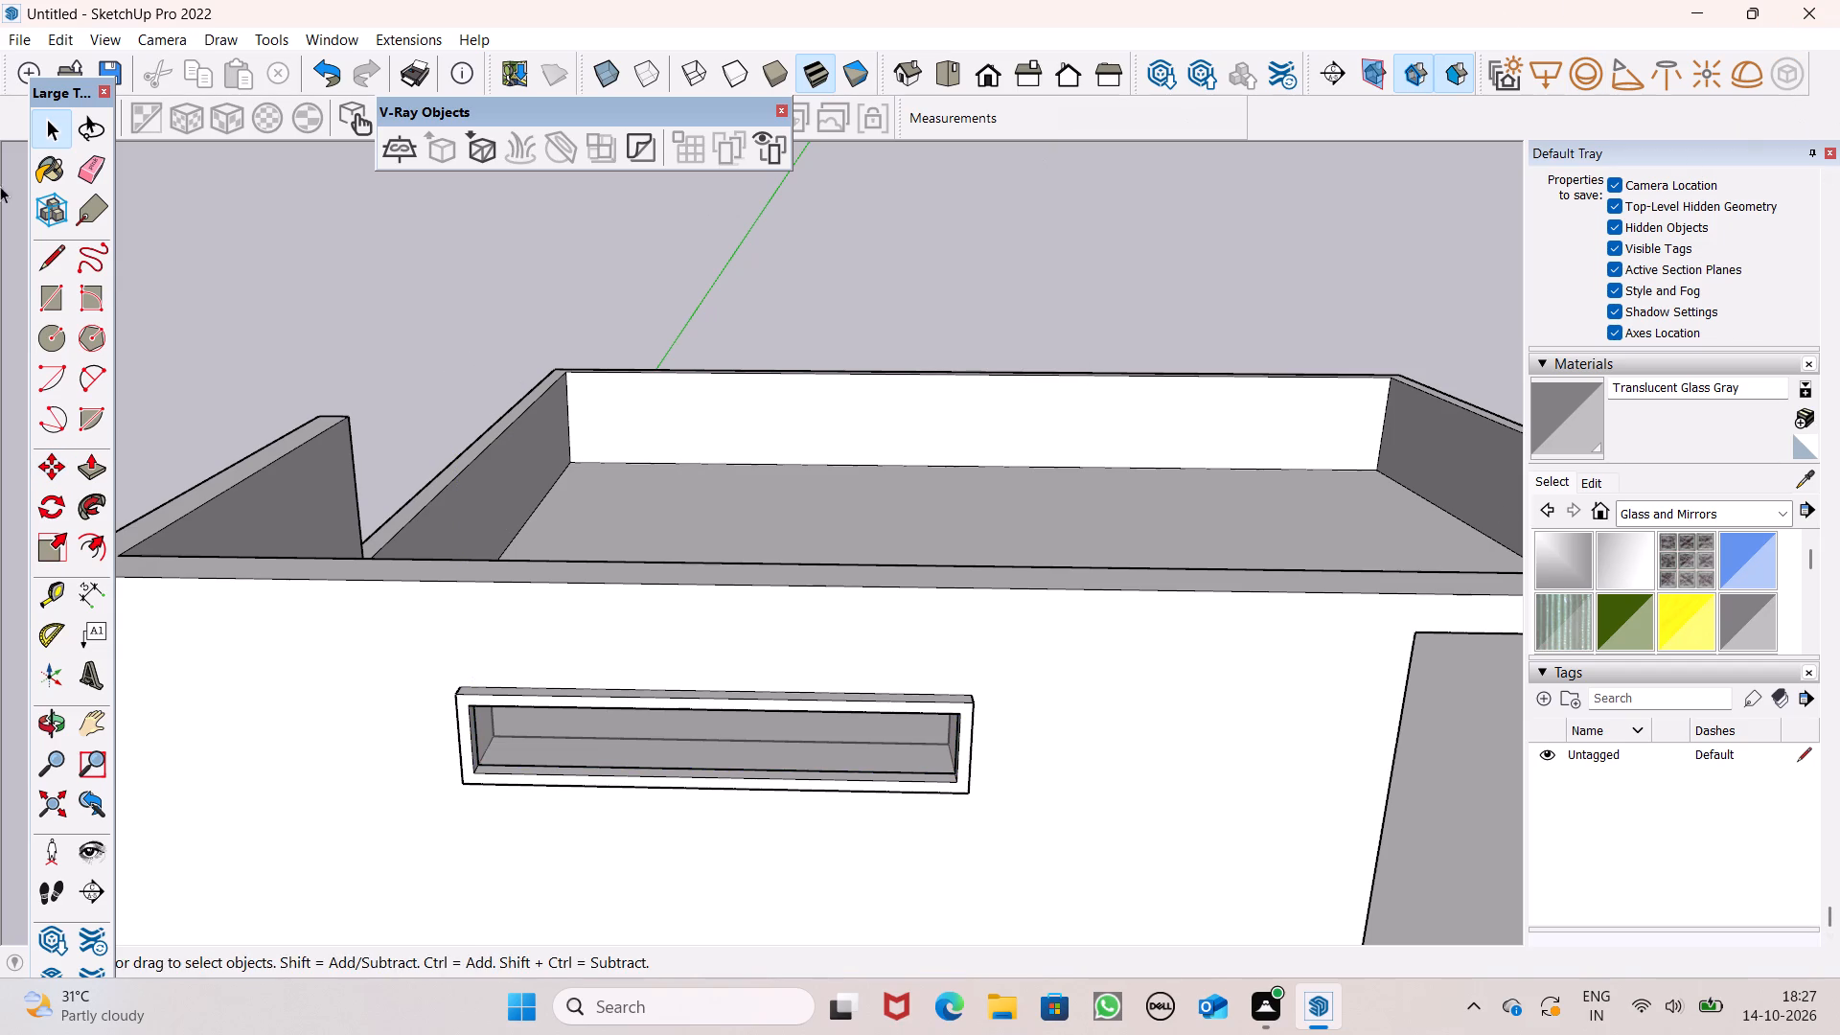
Examine how the glass pane sits inside the narrow framed opening from below, from above and from the front.
scroll(738, 647, "up", 3)
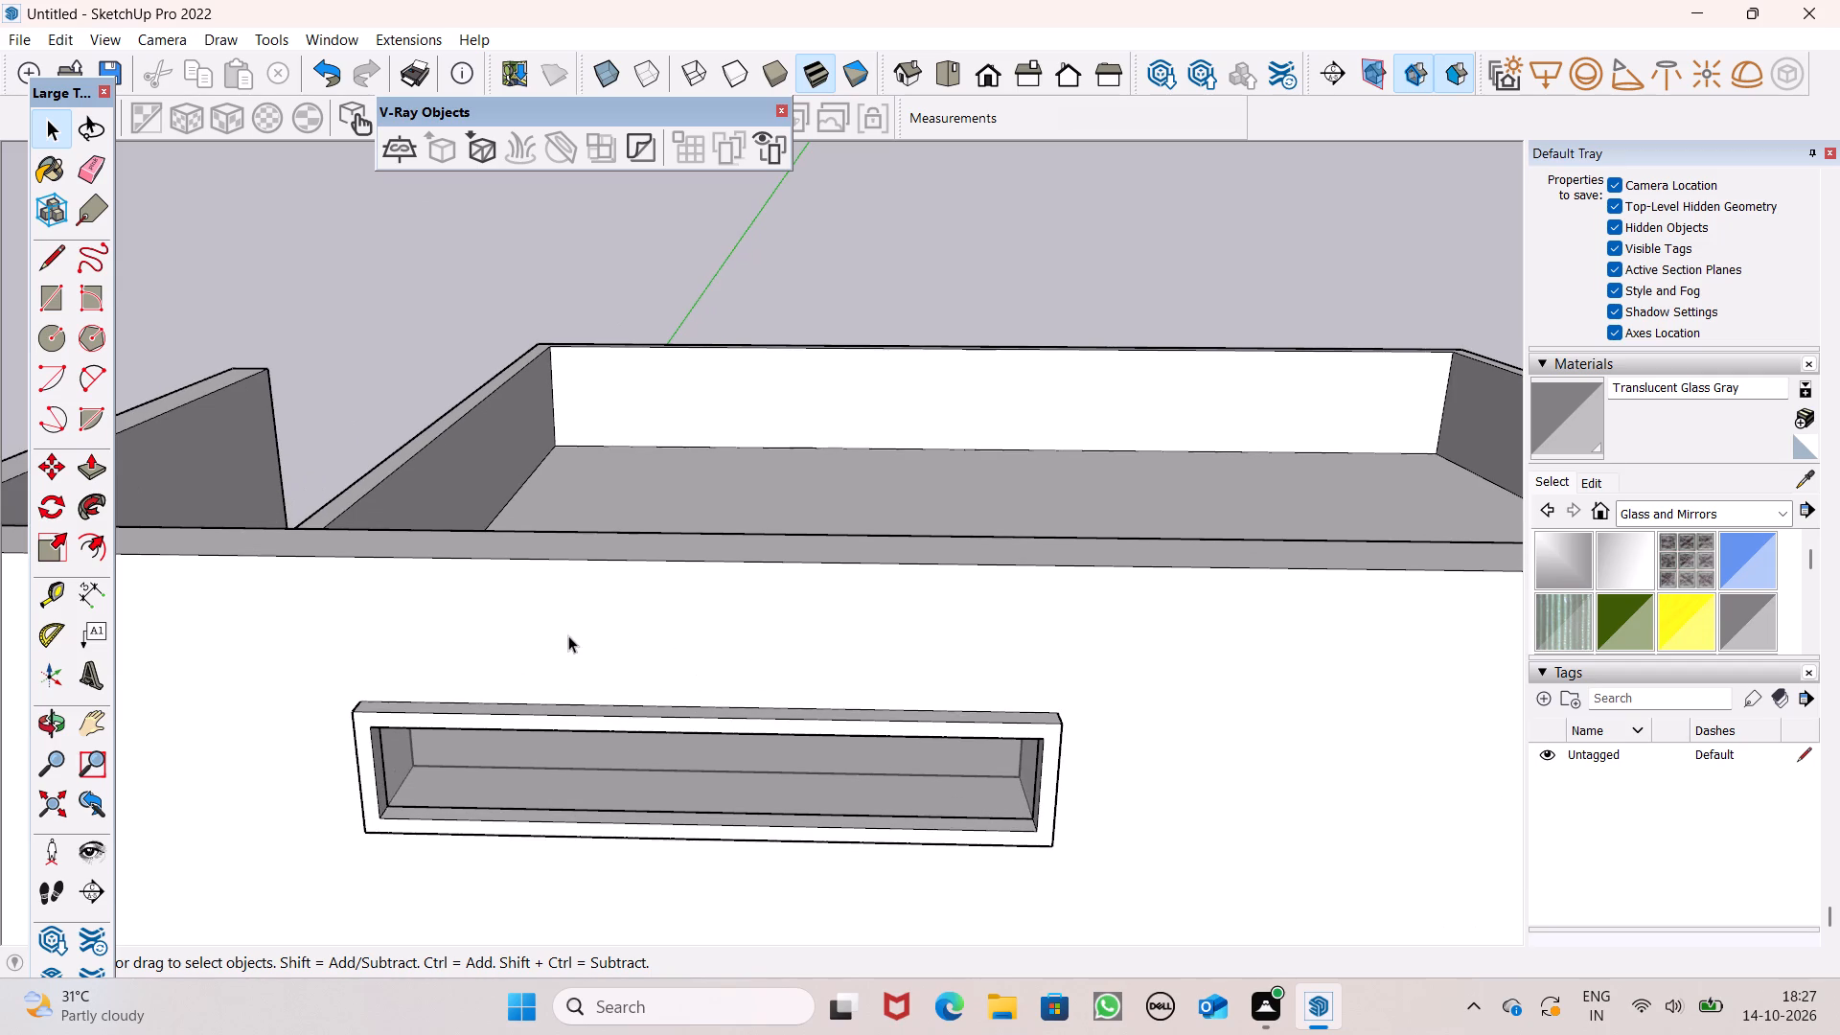
scroll(697, 774, "up", 7)
middle_click_drag(697, 793, 837, 527)
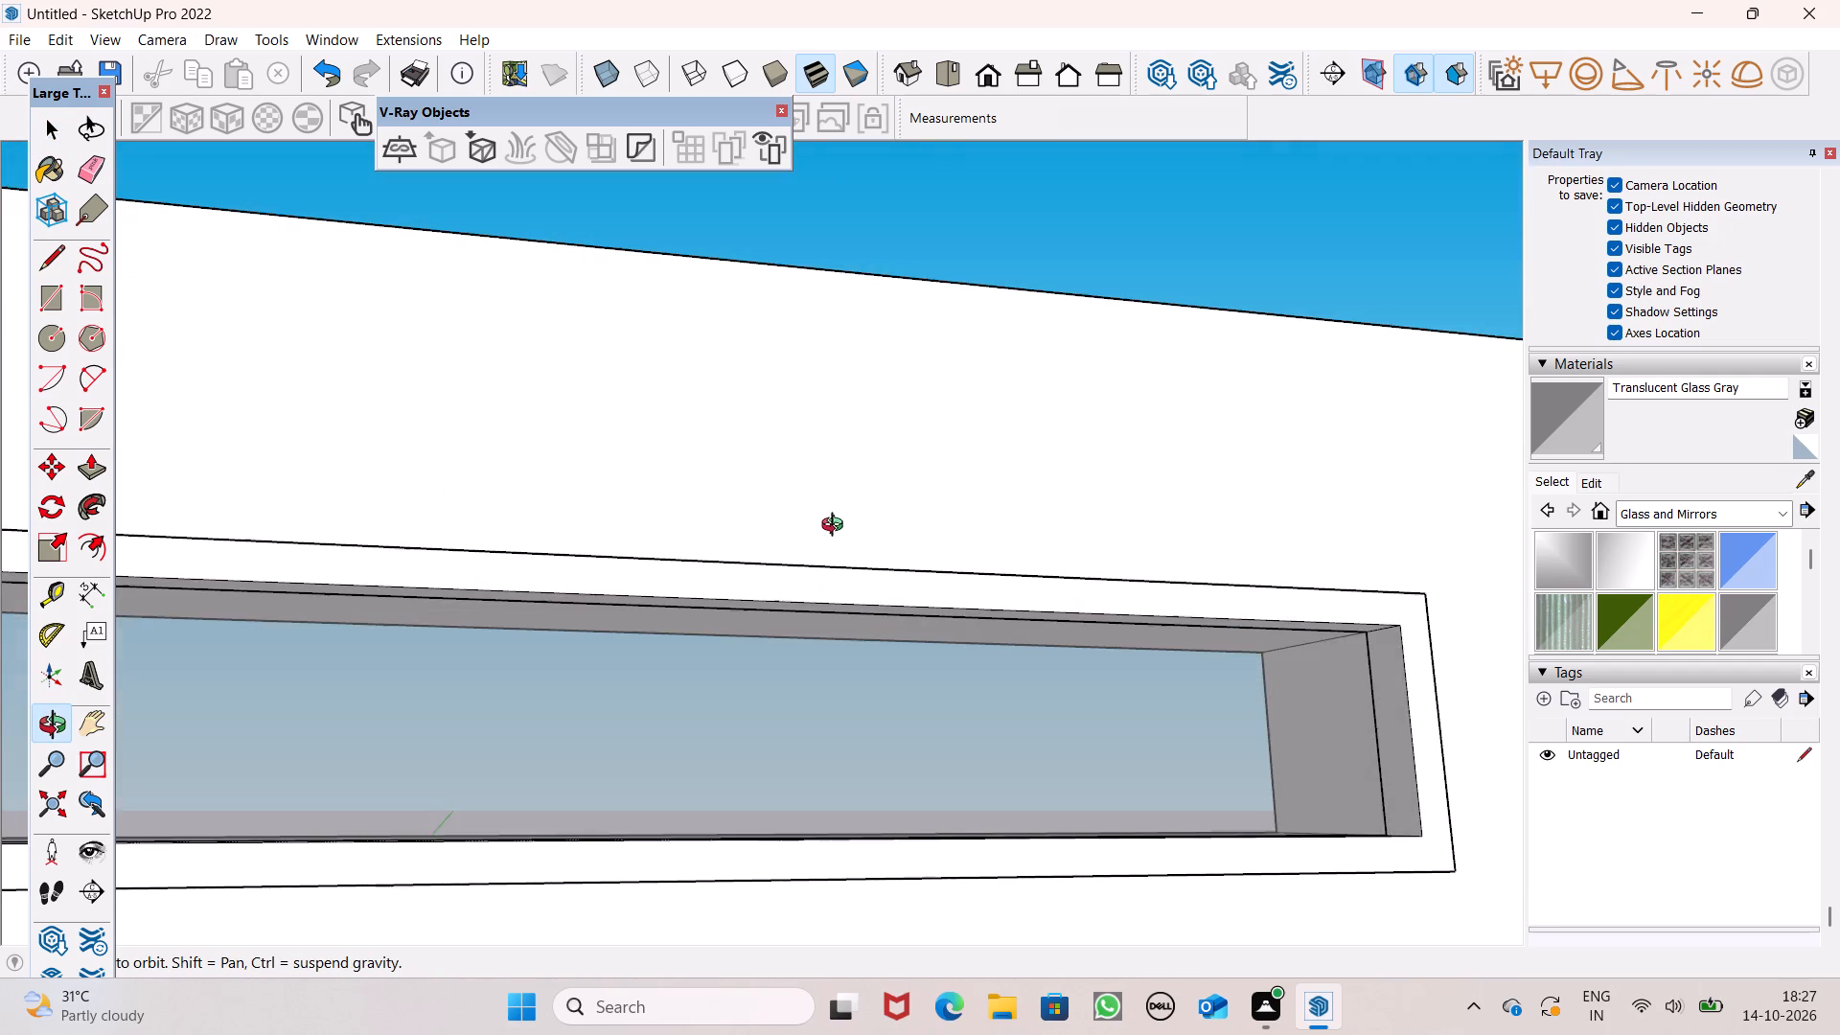
middle_click_drag(837, 527, 838, 526)
middle_click_drag(838, 526, 789, 589)
middle_click_drag(796, 600, 859, 787)
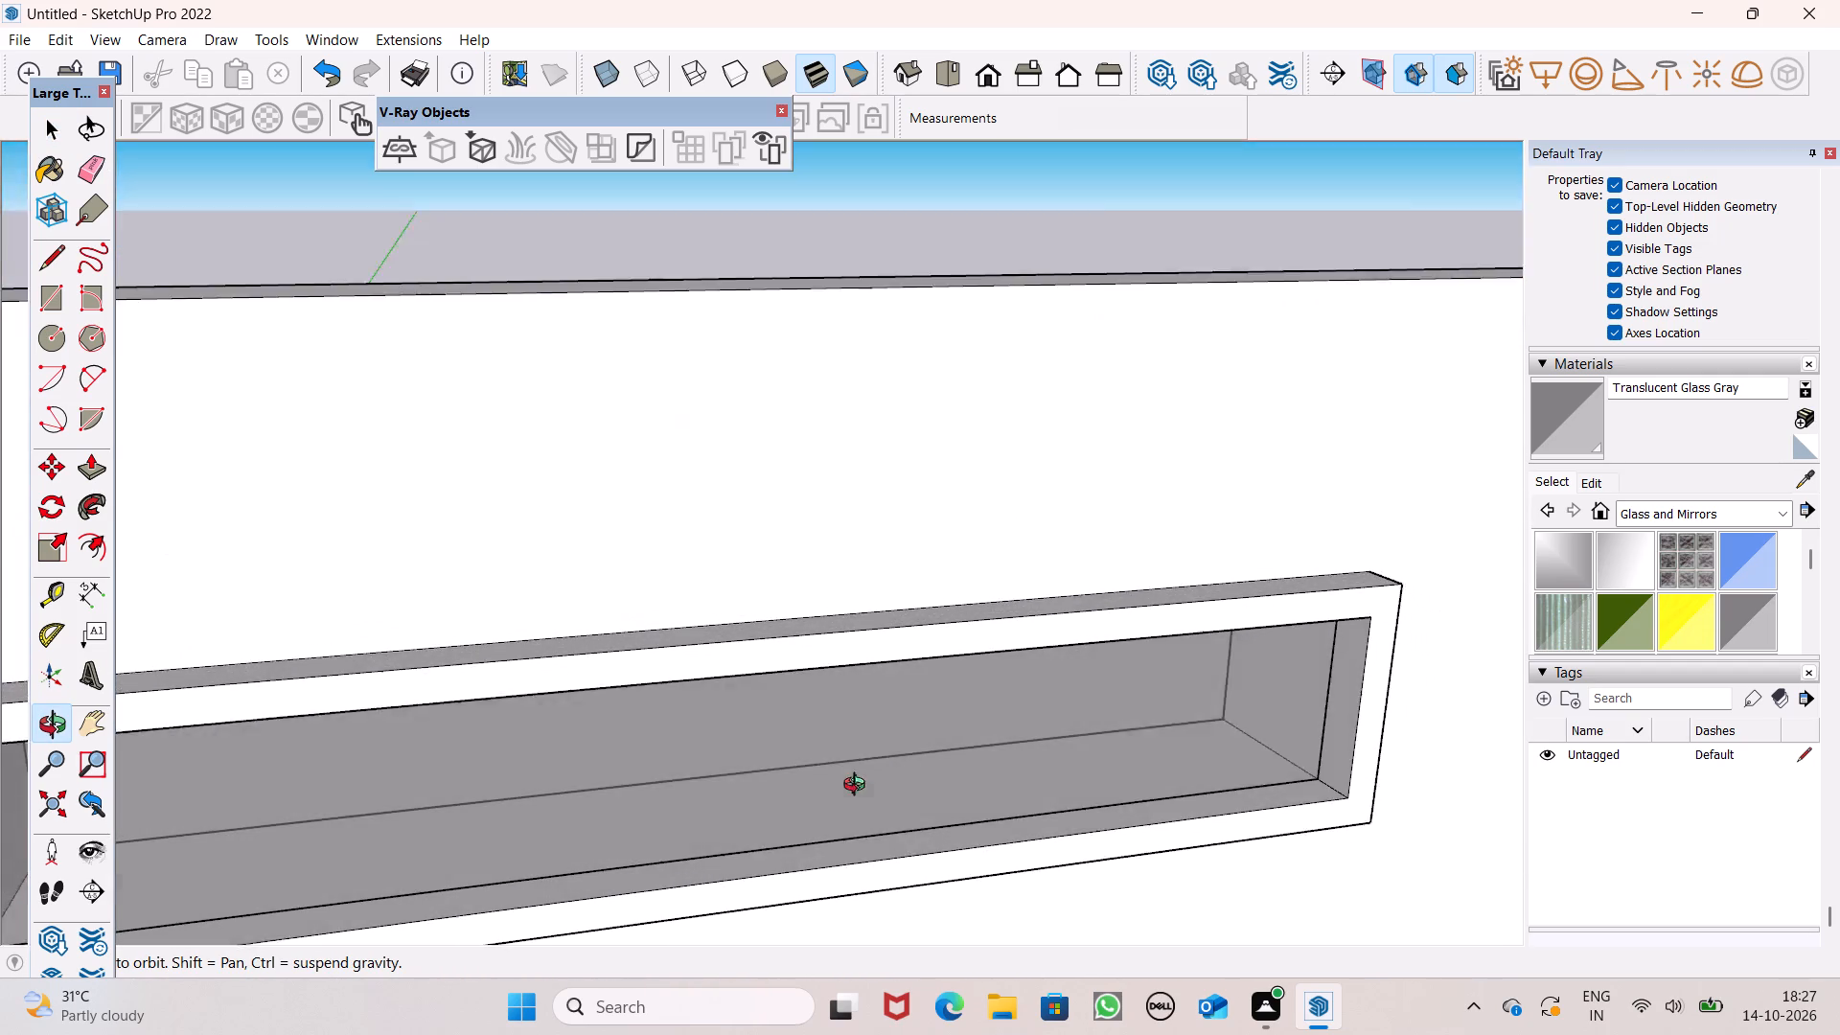
middle_click_drag(859, 787, 864, 817)
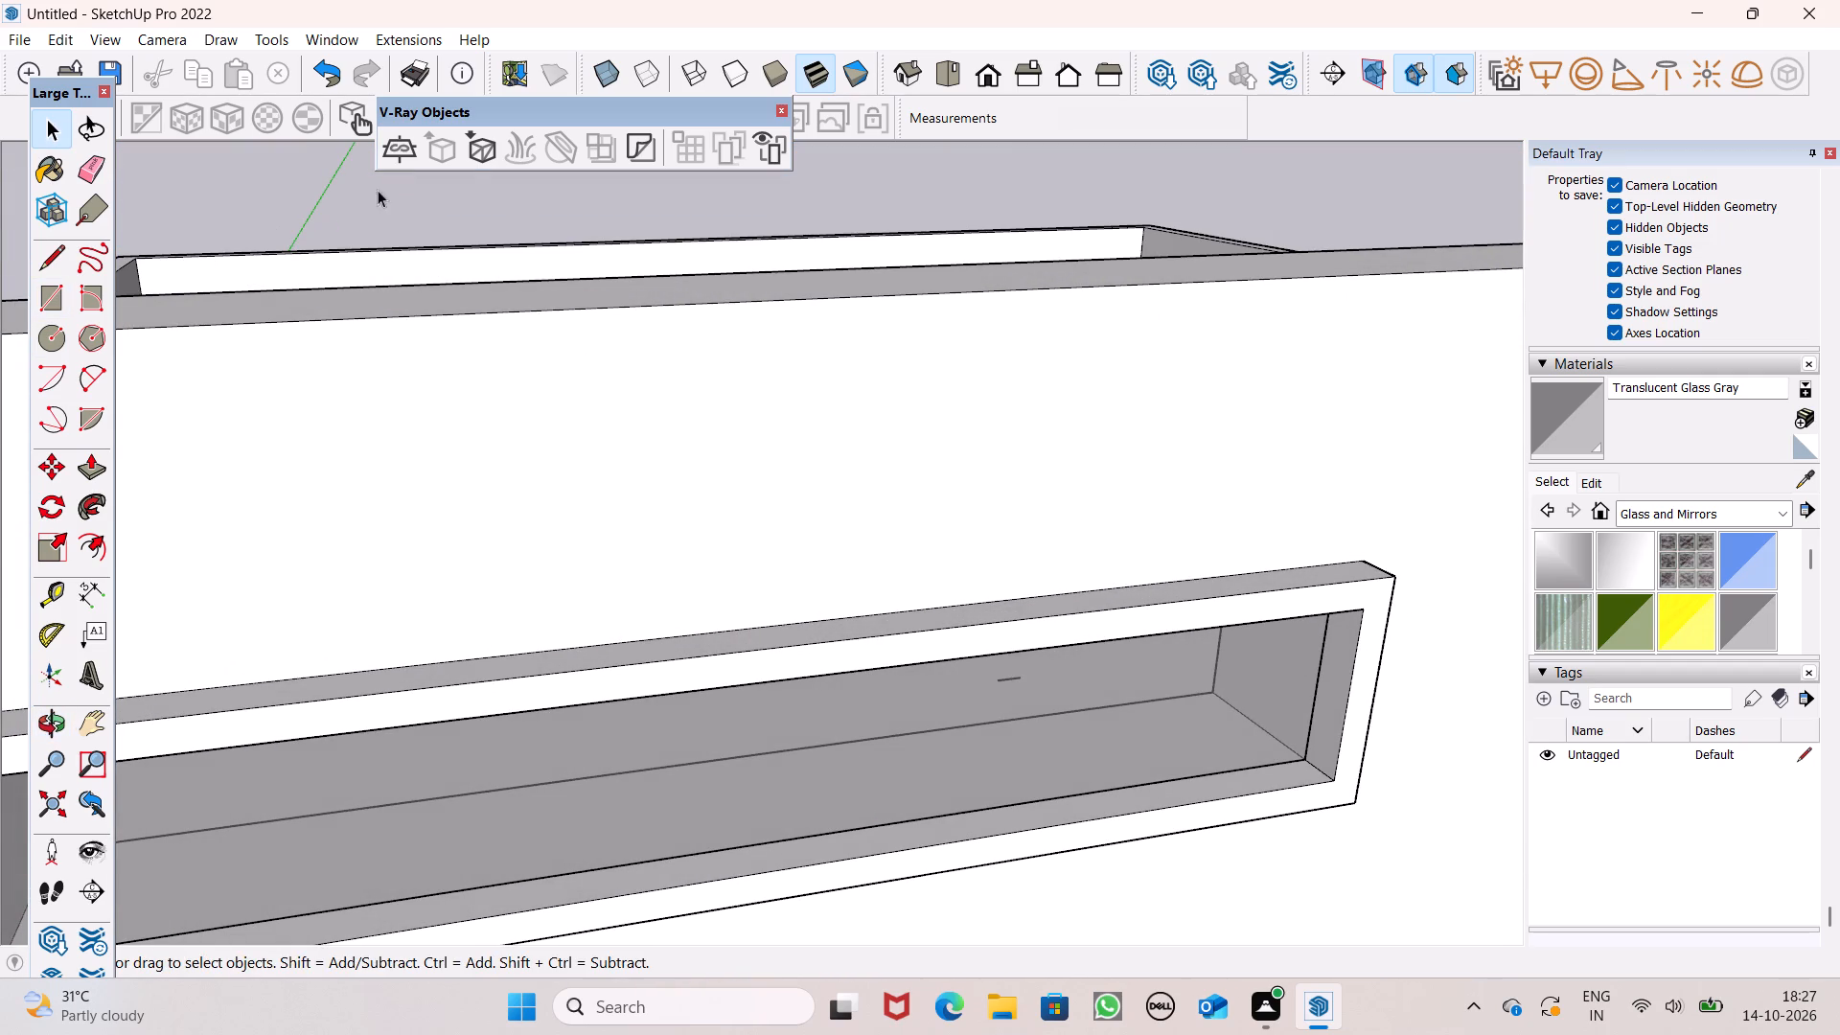
scroll(1002, 332, "down", 5)
middle_click_drag(833, 563, 567, 570)
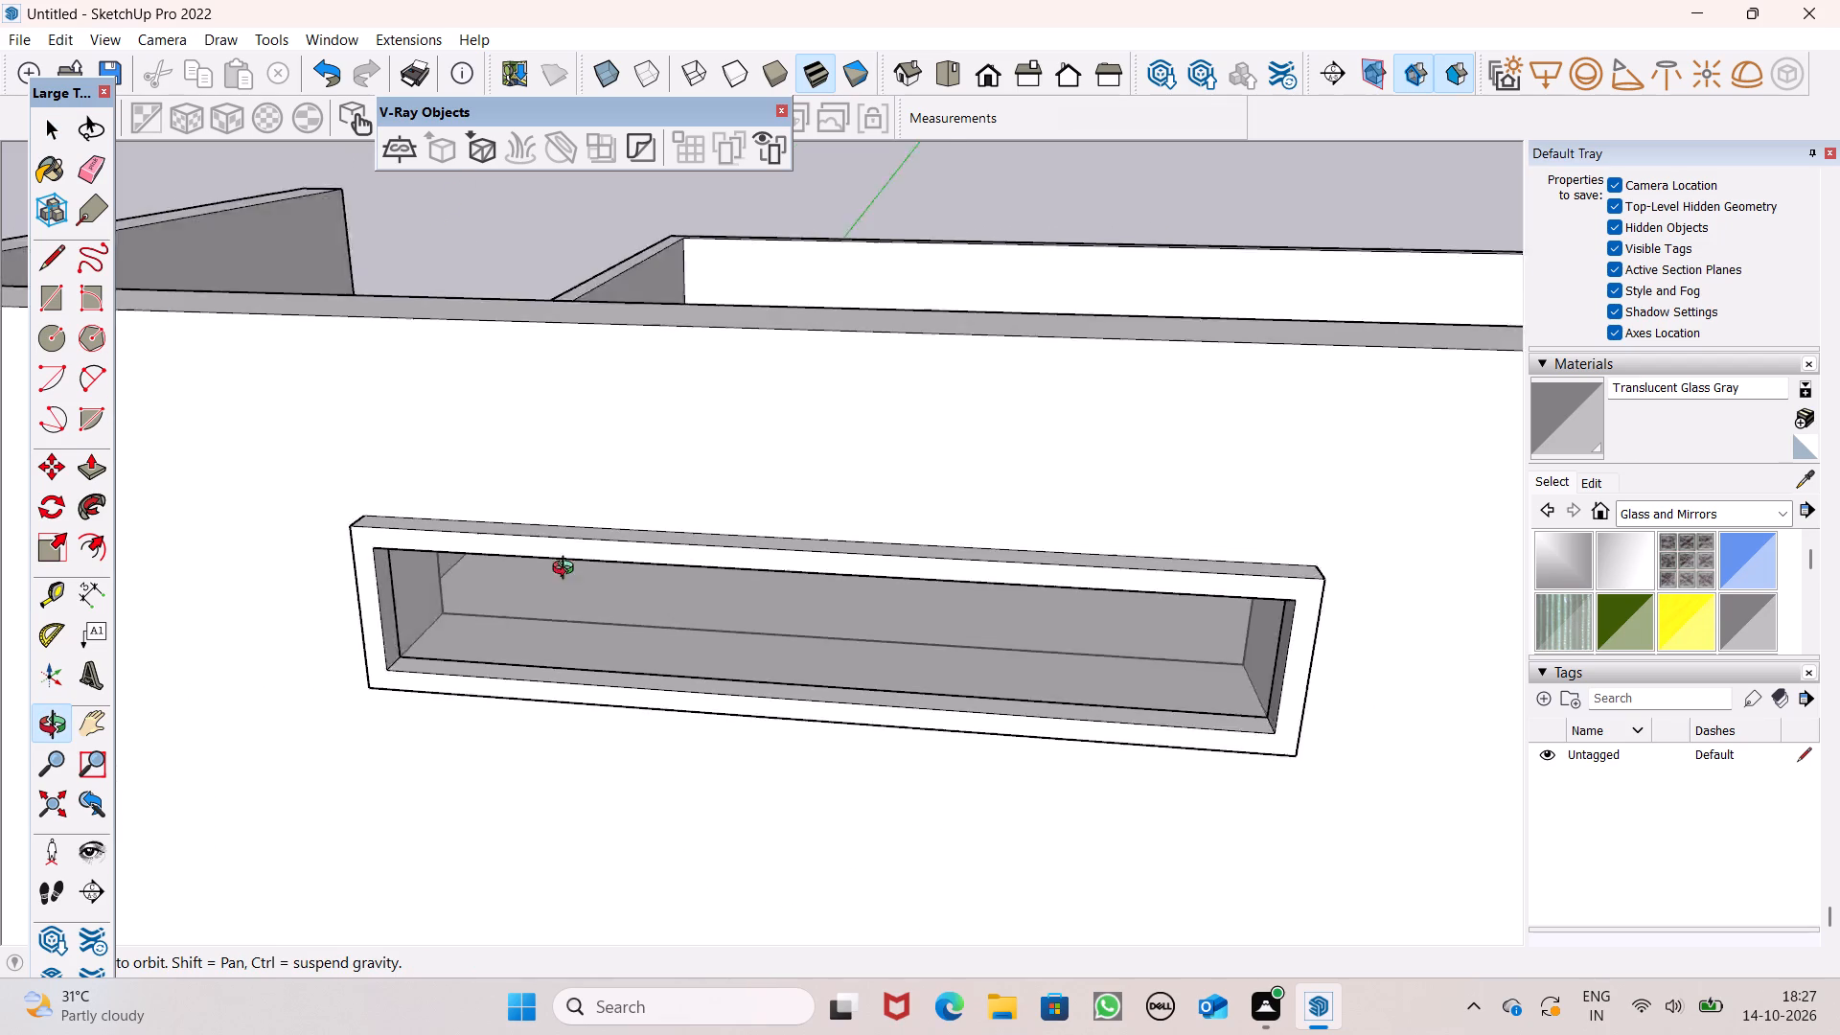
middle_click_drag(567, 570, 703, 501)
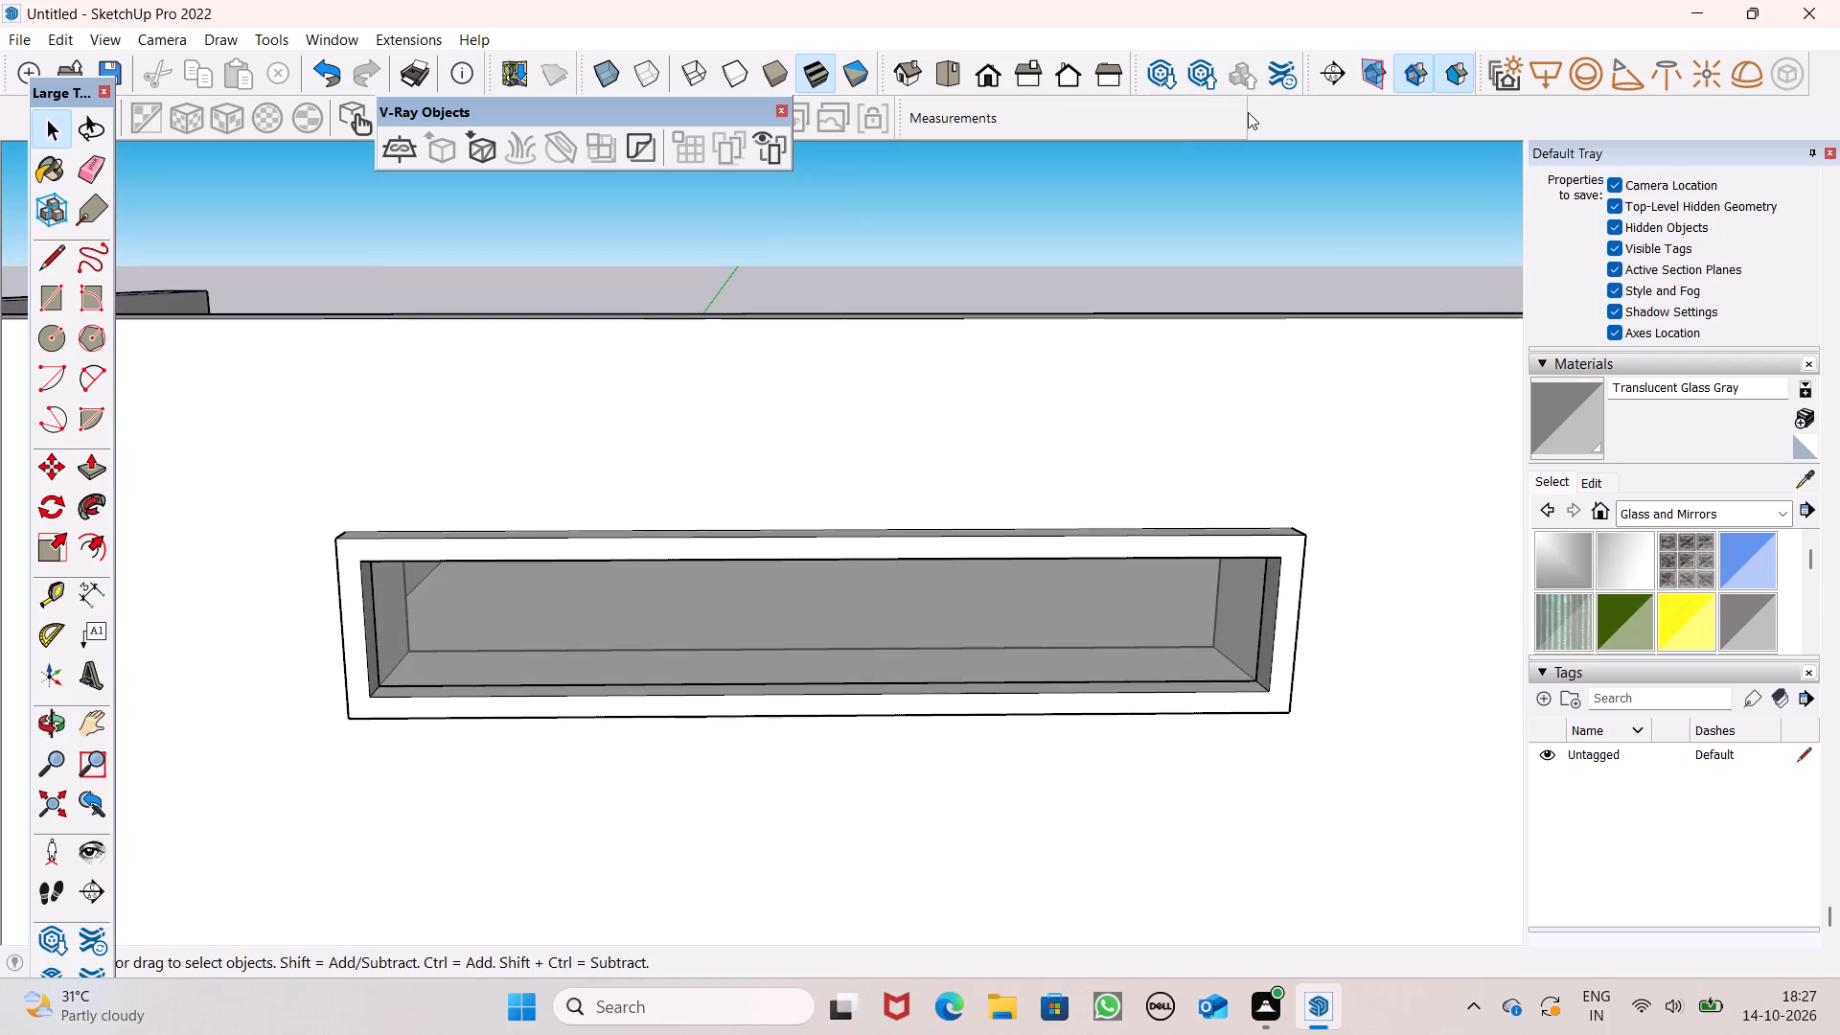
Paint the narrow frame's front face and top side with the grey Color M05 from the Colors materials.
left_click(1738, 522)
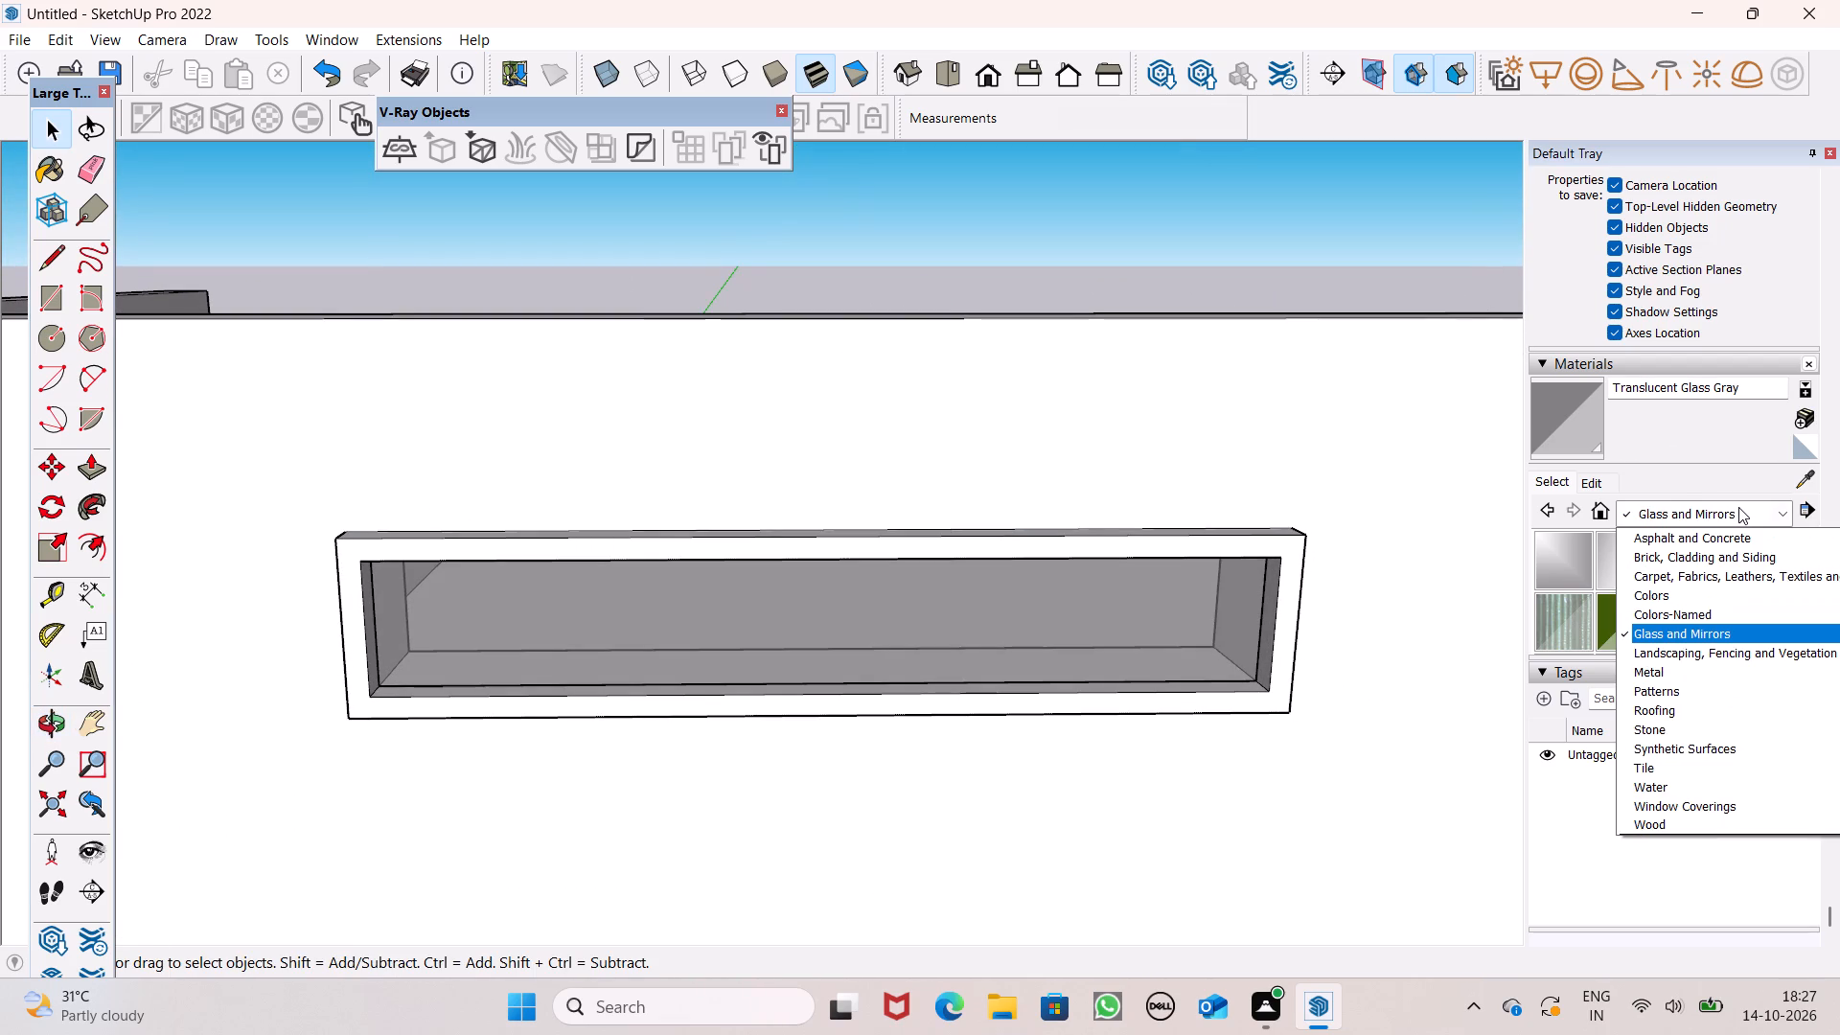
left_click(1704, 587)
scroll(1690, 564, "down", 3)
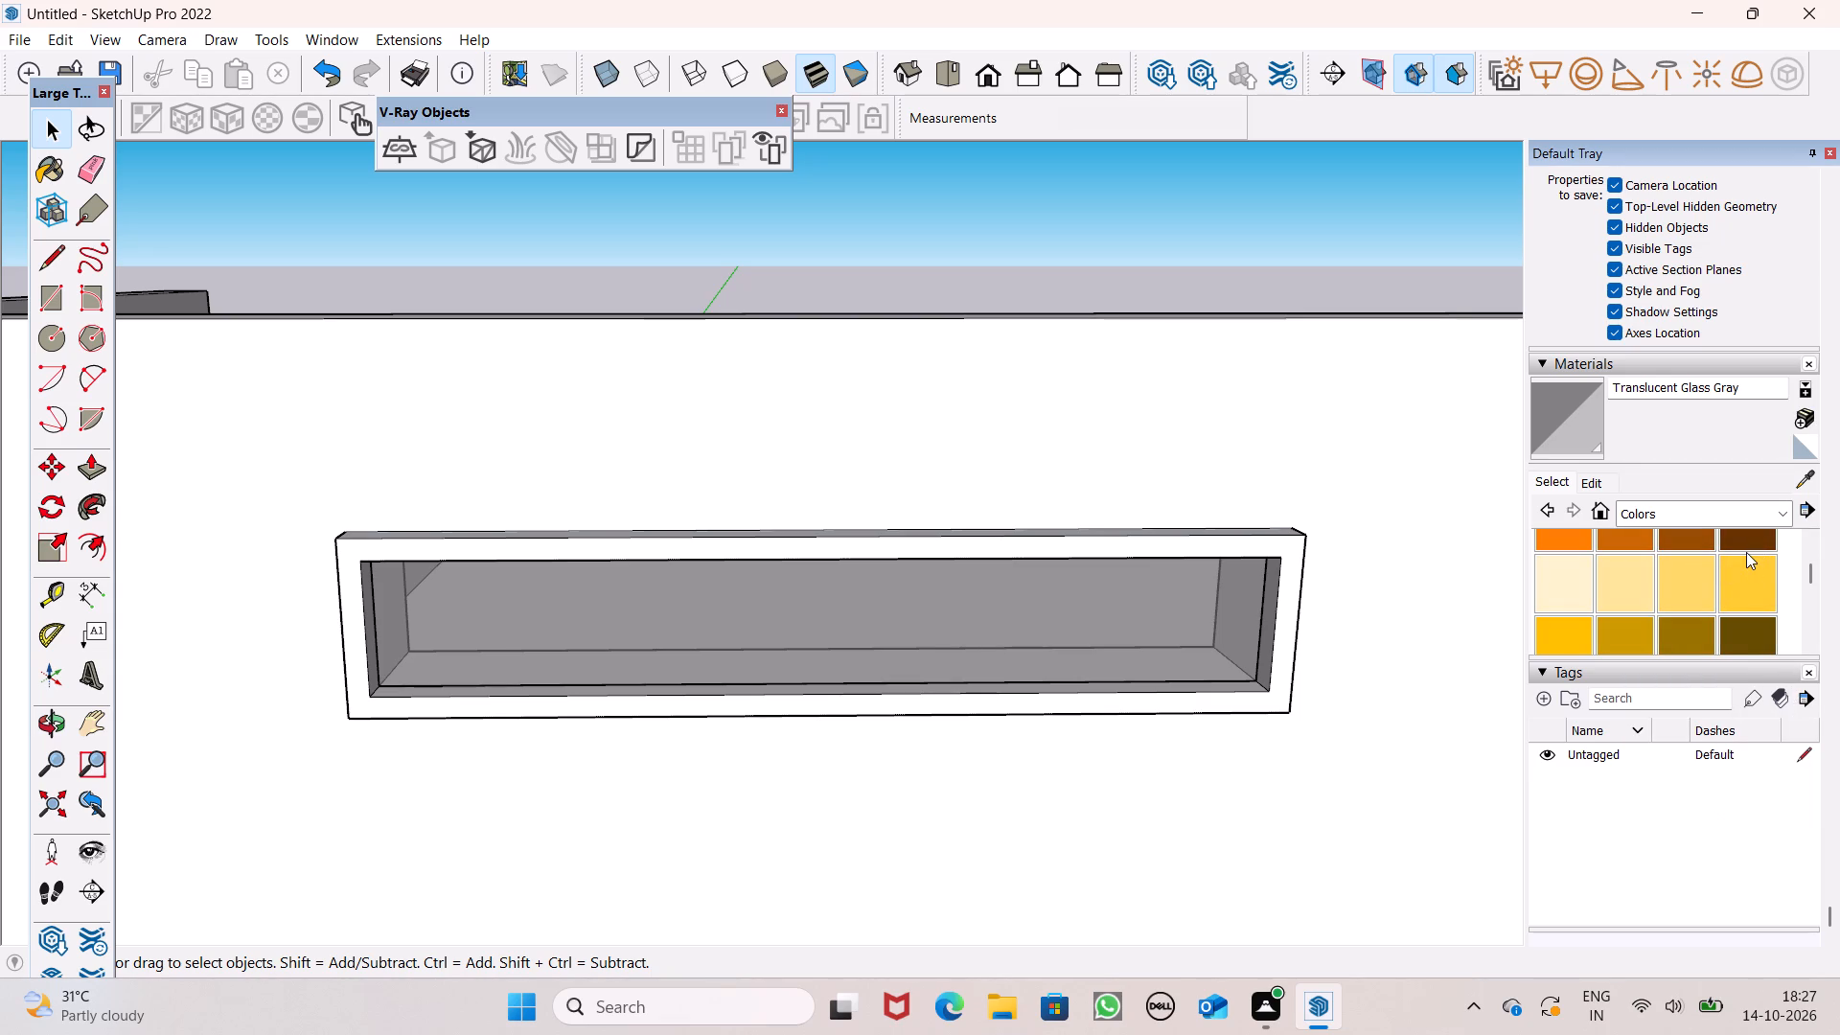
scroll(1709, 590, "down", 6)
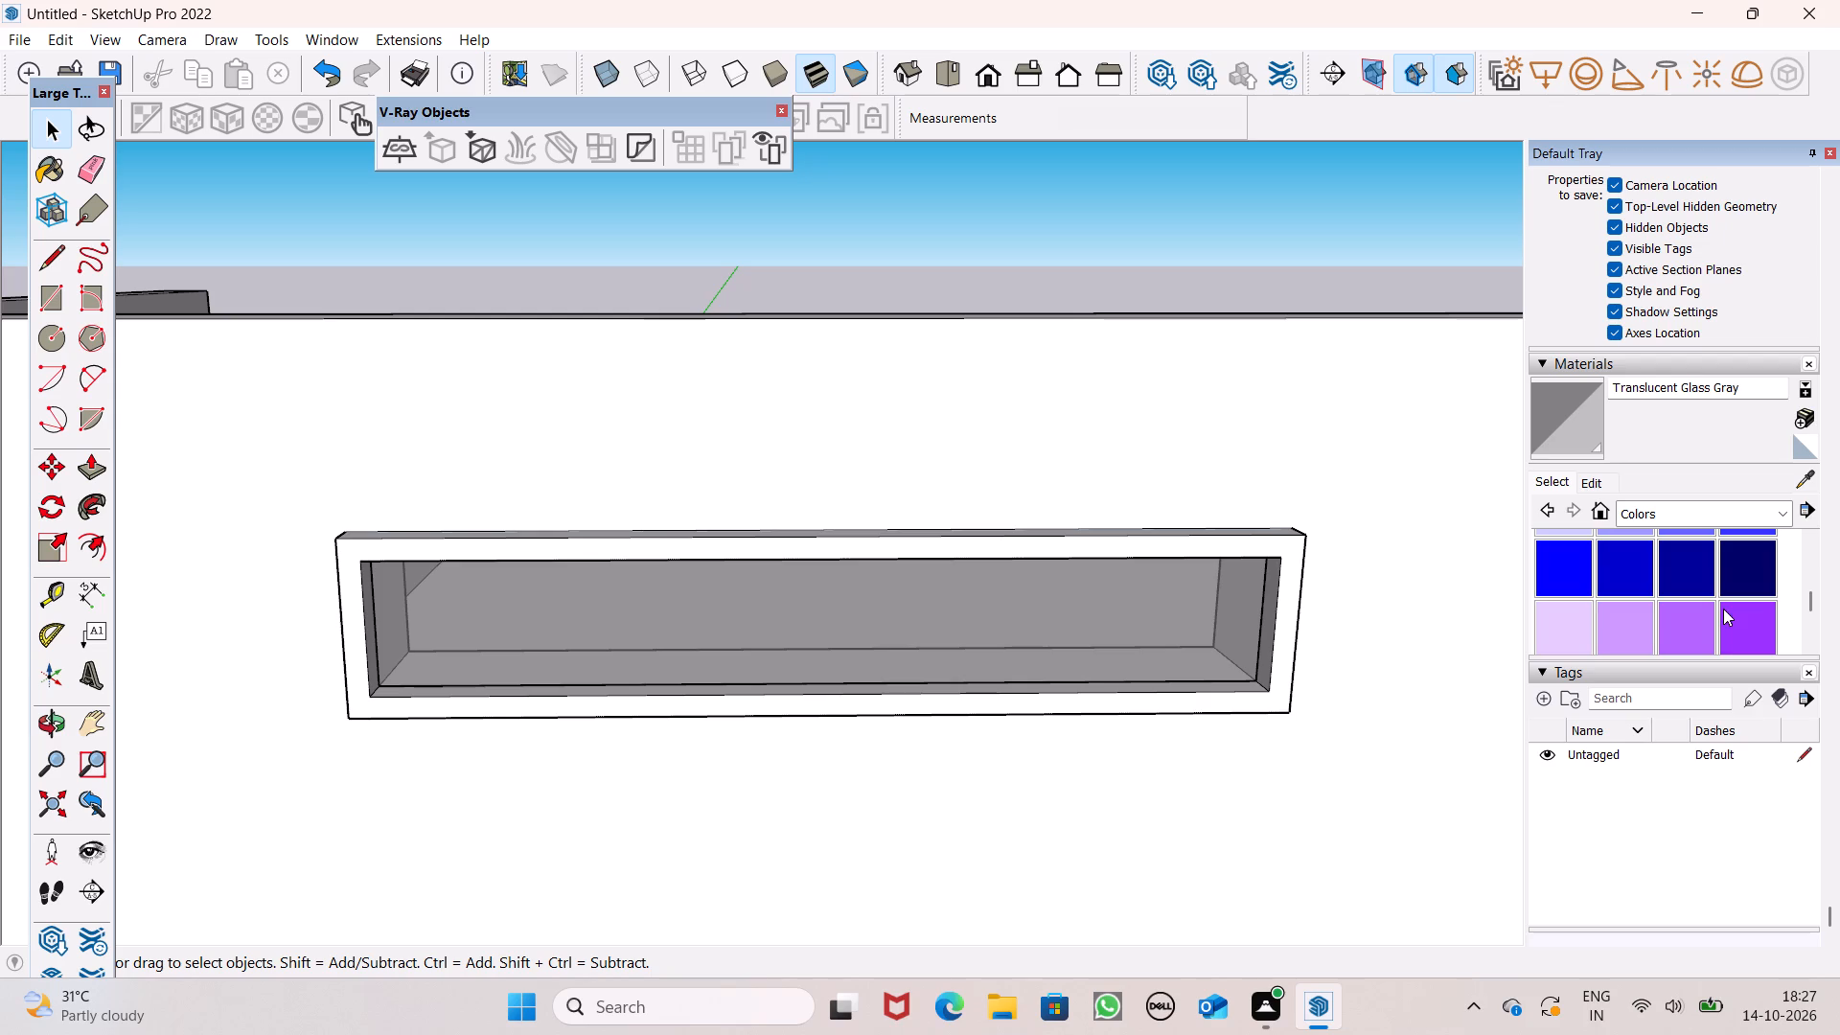
scroll(1724, 609, "down", 2)
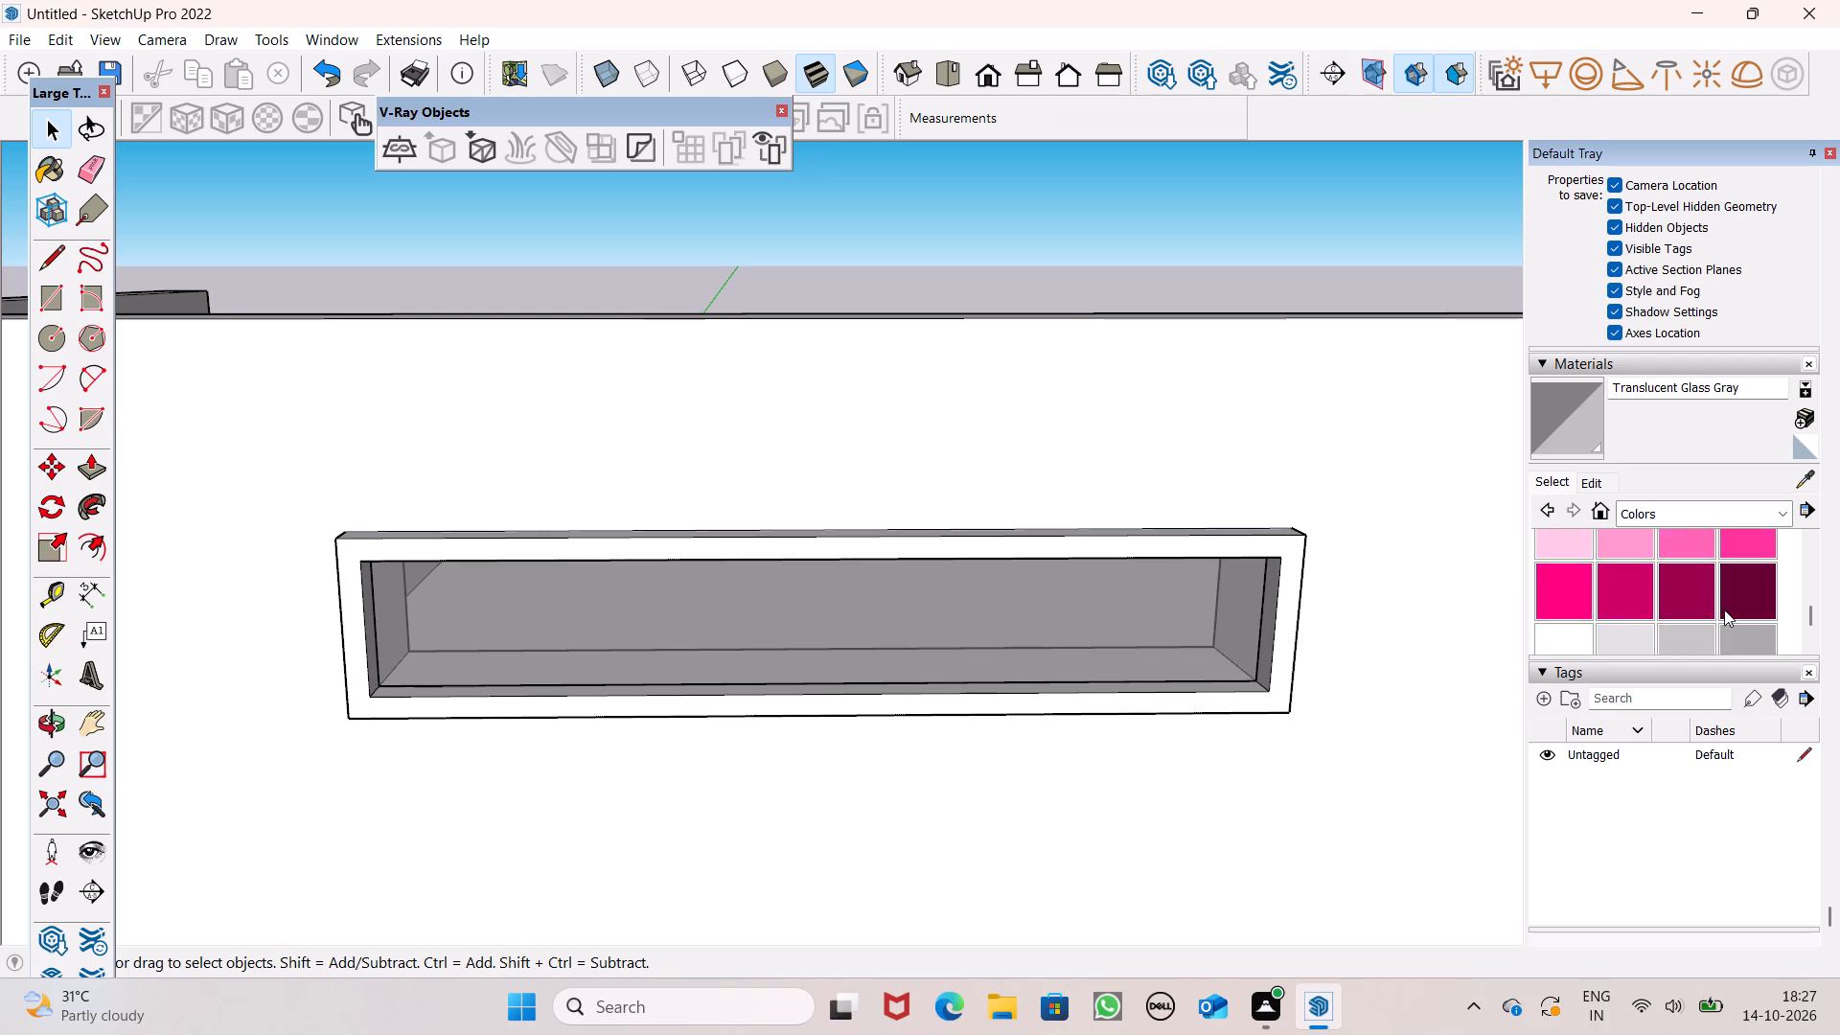
scroll(1724, 609, "down", 2)
left_click(1631, 599)
scroll(978, 536, "up", 5)
scroll(977, 536, "down", 1)
left_click(967, 543)
left_click(964, 532)
scroll(1115, 497, "down", 3)
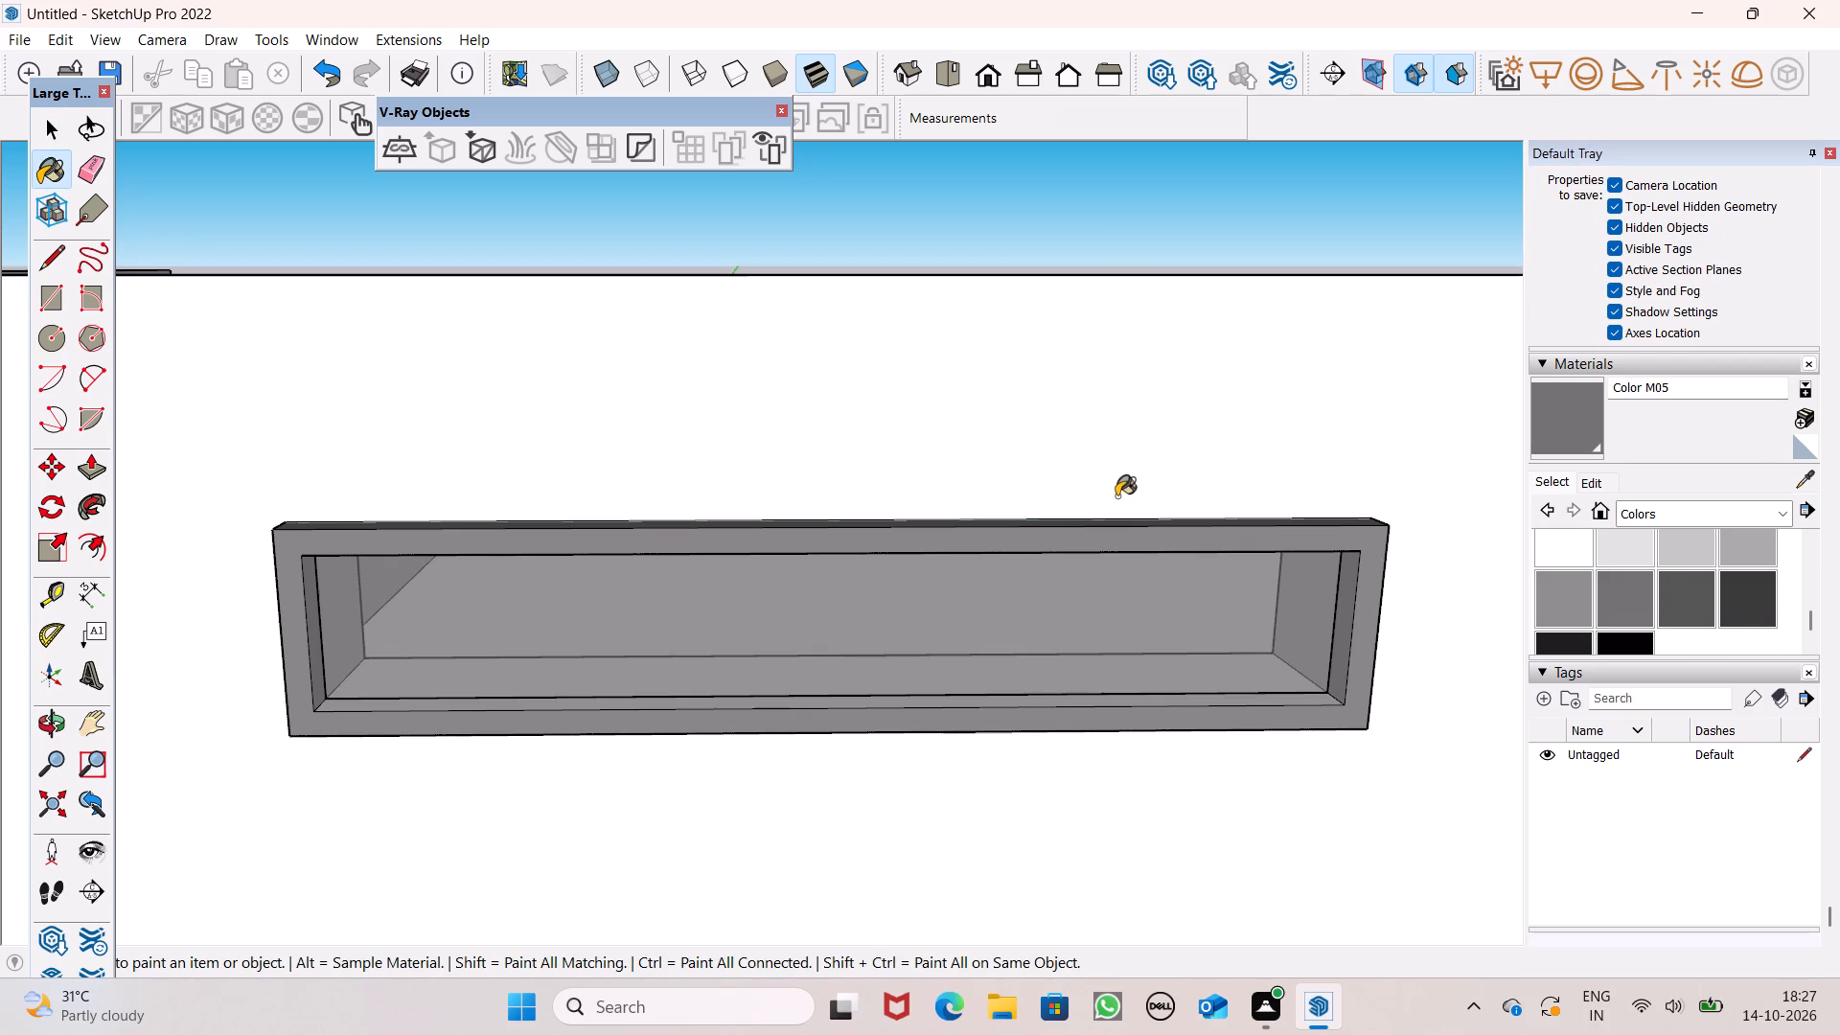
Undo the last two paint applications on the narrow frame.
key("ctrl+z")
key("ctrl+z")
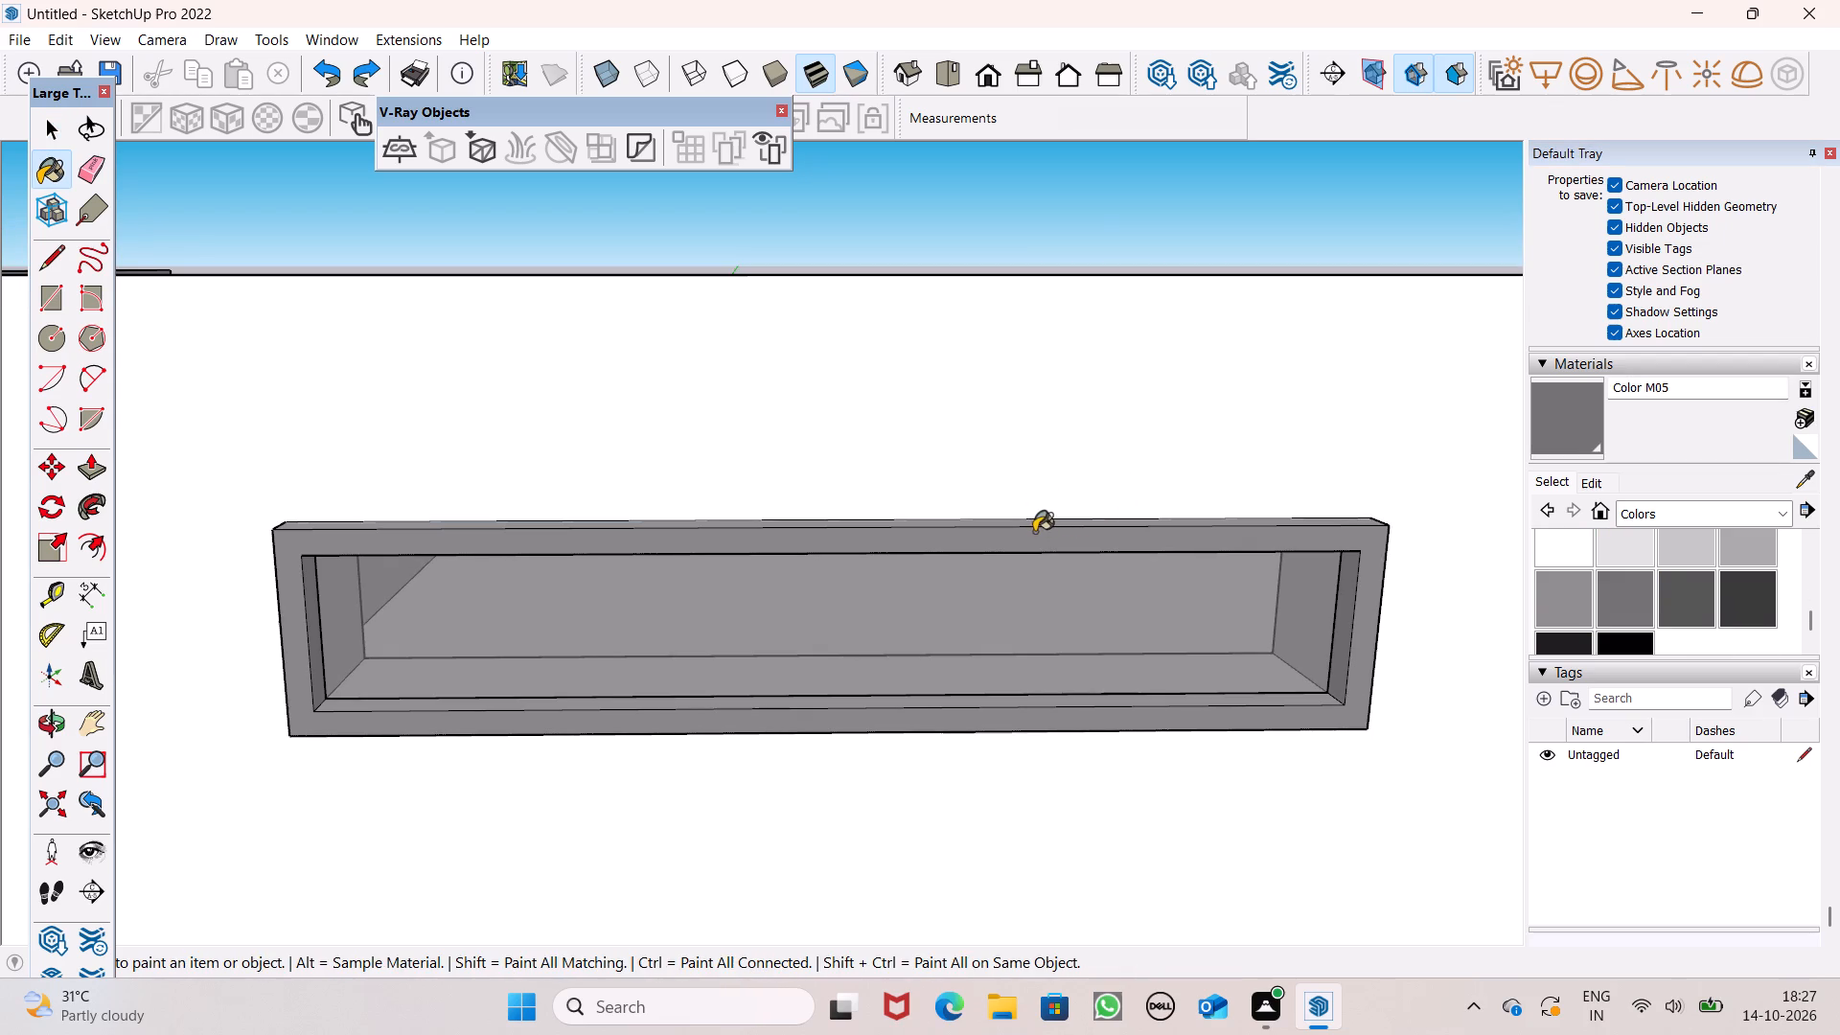
Paint the narrow frame's left outer end, front face, top side and inner bottom side with grey Color M05.
middle_click_drag(1071, 588, 1597, 513)
scroll(436, 557, "up", 4)
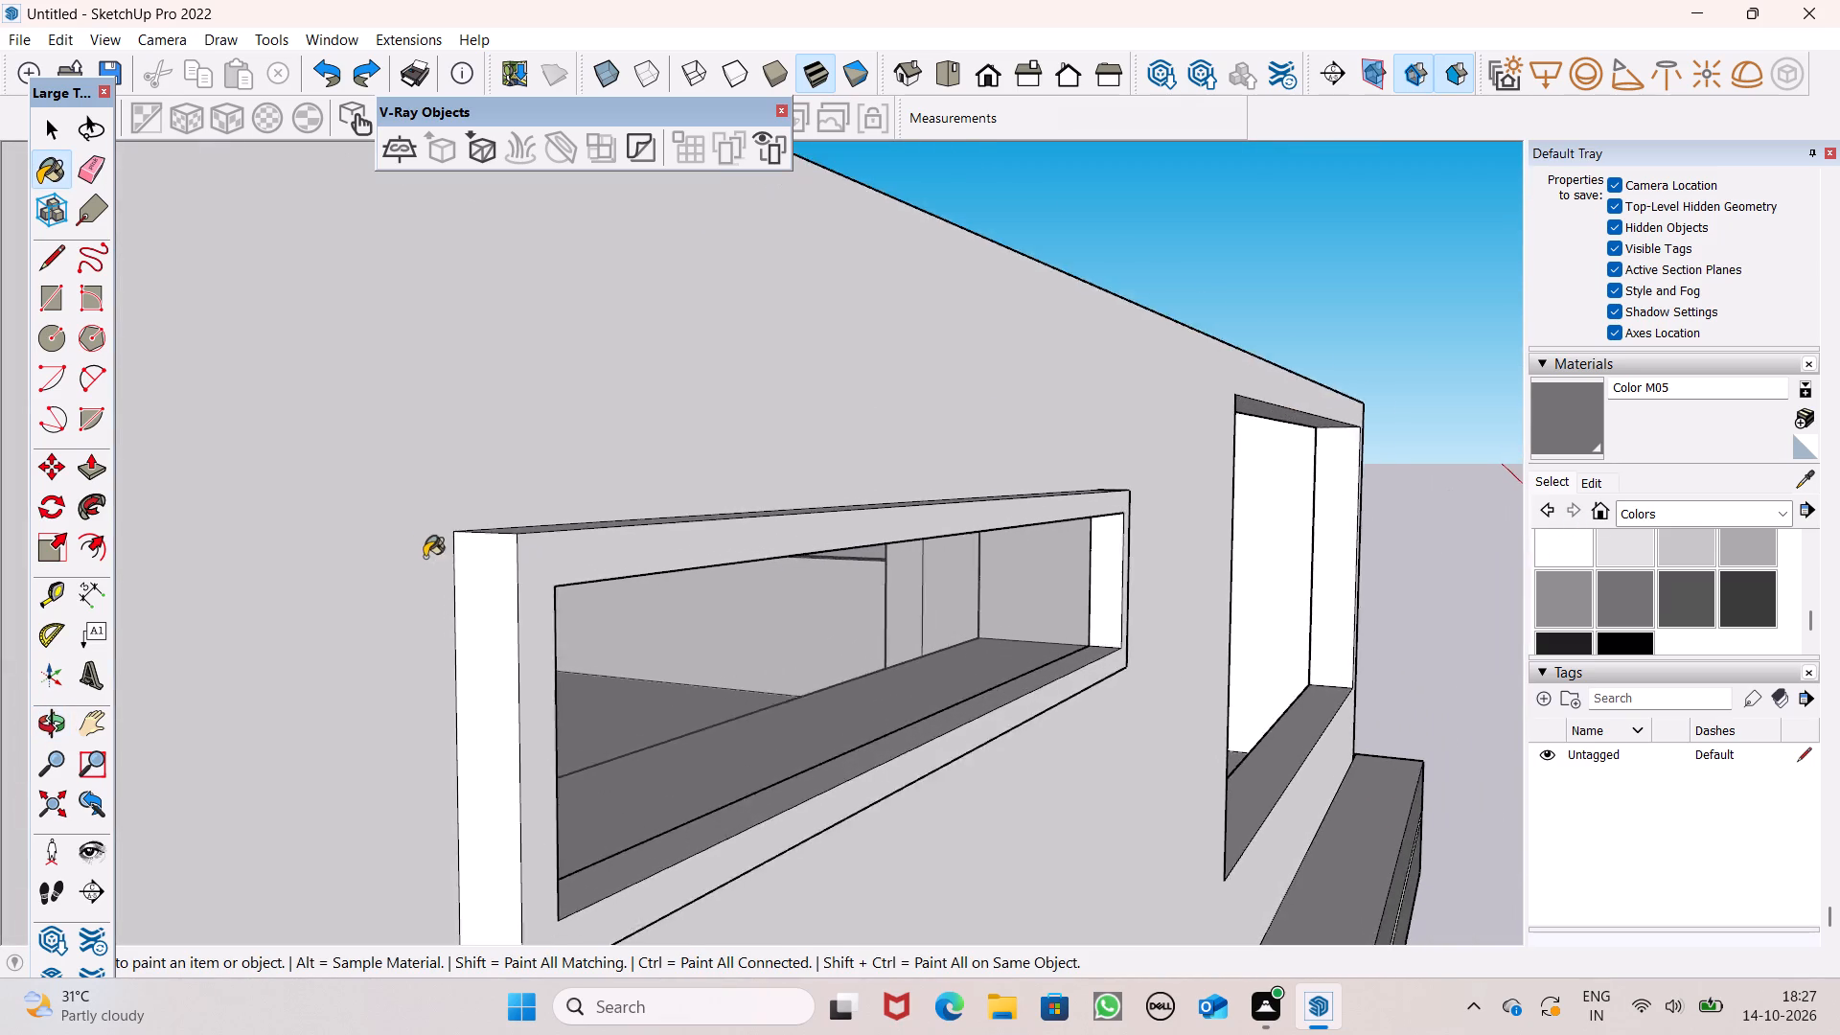
scroll(425, 557, "up", 3)
left_click(519, 564)
left_click(569, 562)
middle_click_drag(572, 550, 490, 671)
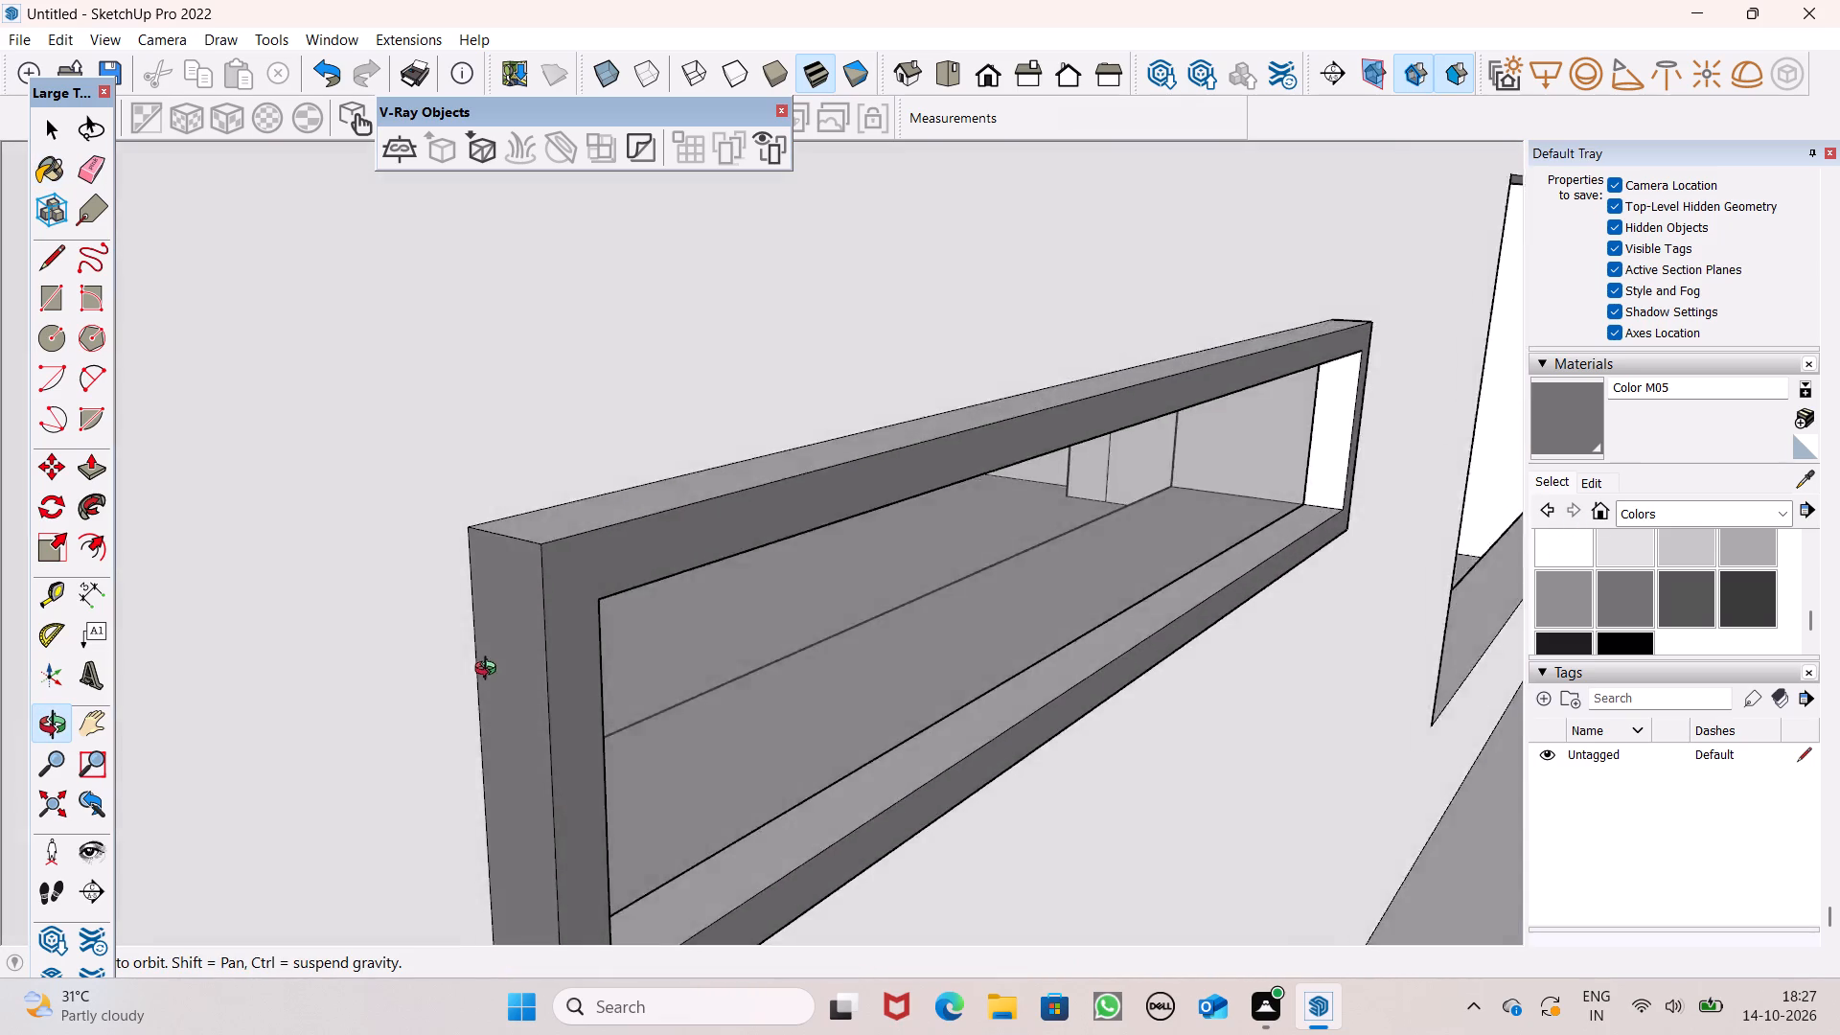
middle_click_drag(490, 671, 466, 809)
scroll(567, 531, "up", 1)
left_click(591, 512)
middle_click_drag(723, 711, 471, 655)
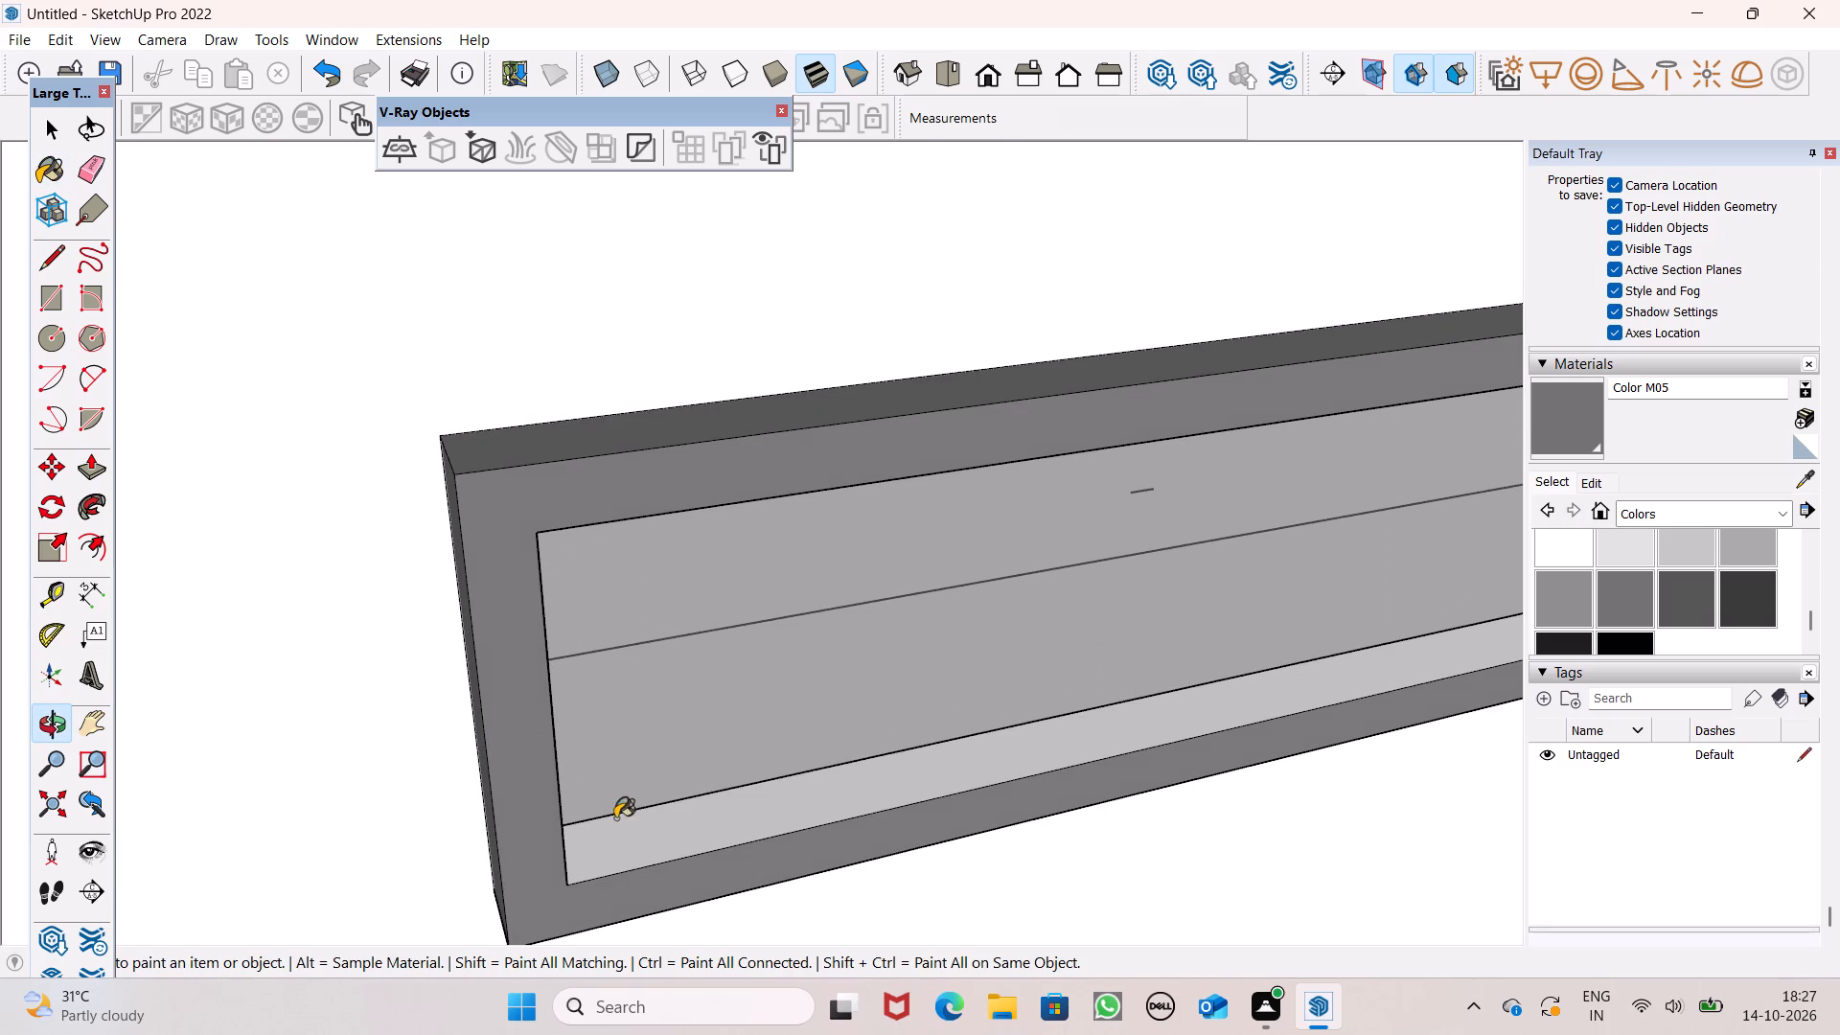
left_click_drag(636, 842, 635, 833)
scroll(620, 655, "down", 1)
scroll(620, 655, "up", 1)
scroll(620, 655, "down", 2)
scroll(804, 627, "down", 8)
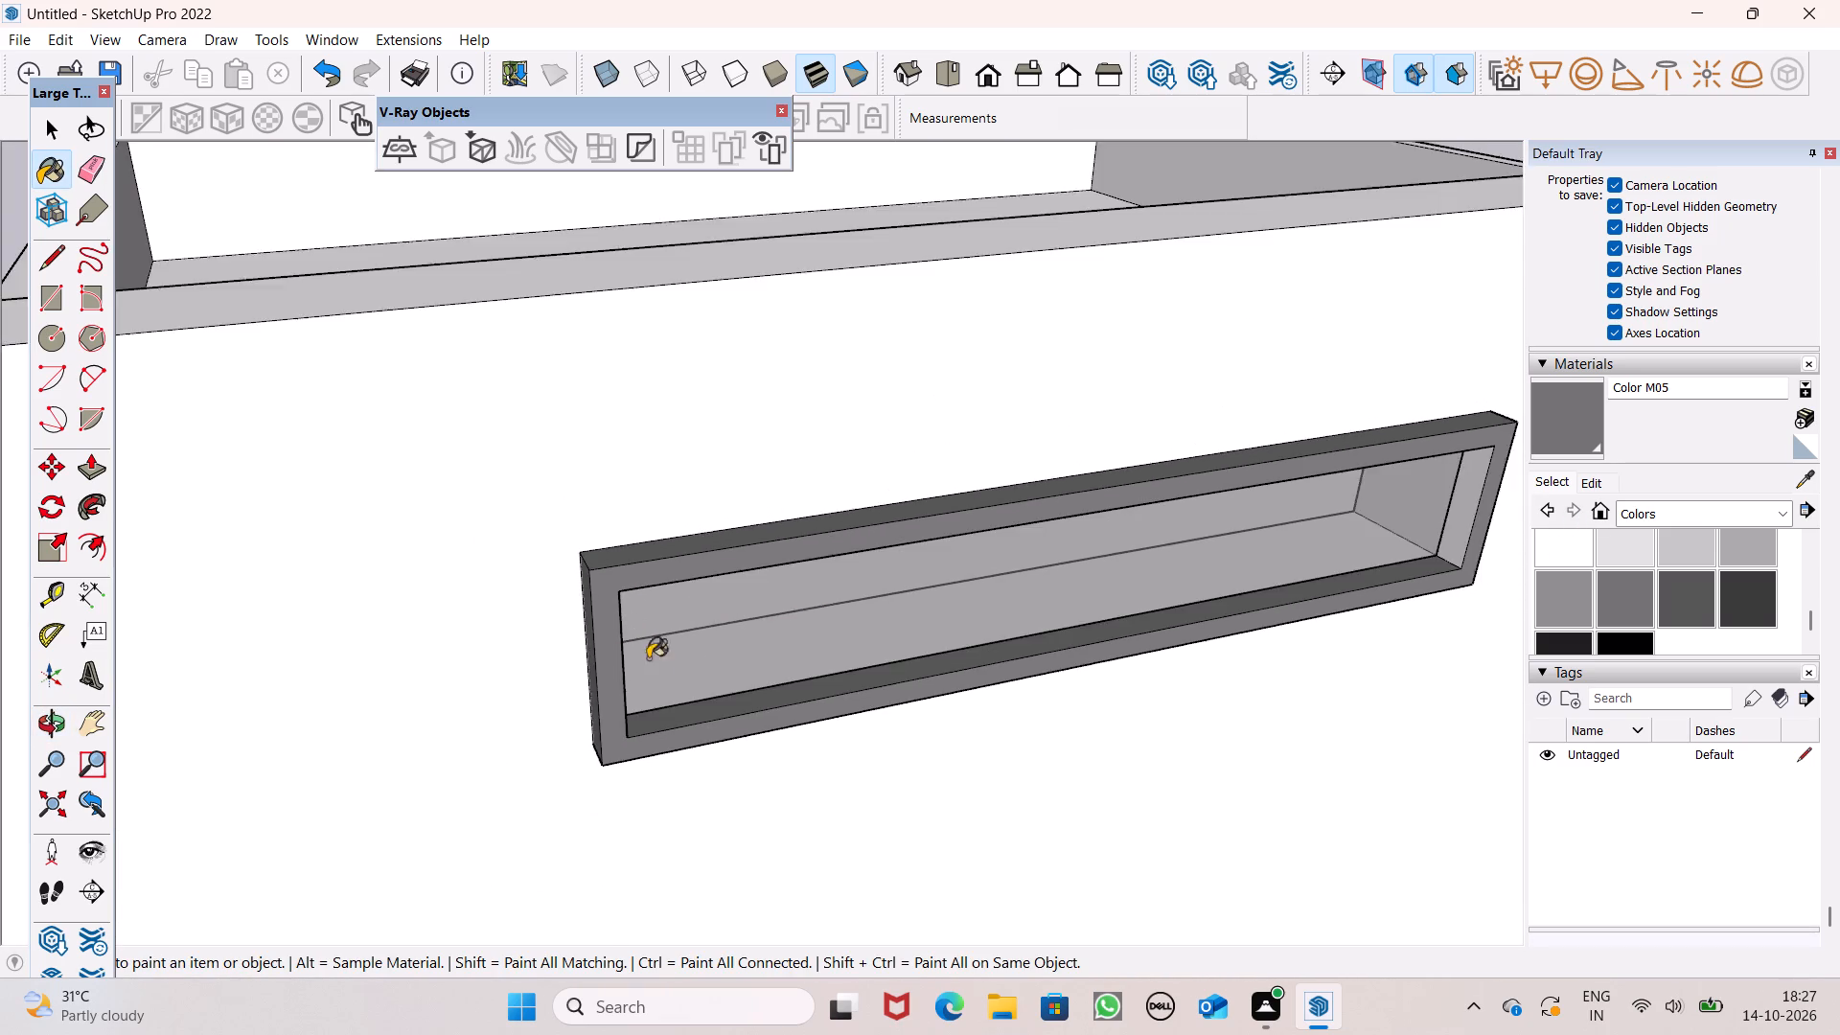
Paint the narrow frame's inner left side, right outer end, underside and inner top side with Color M05.
middle_click_drag(687, 674, 25, 493)
scroll(452, 525, "up", 3)
left_click(562, 560)
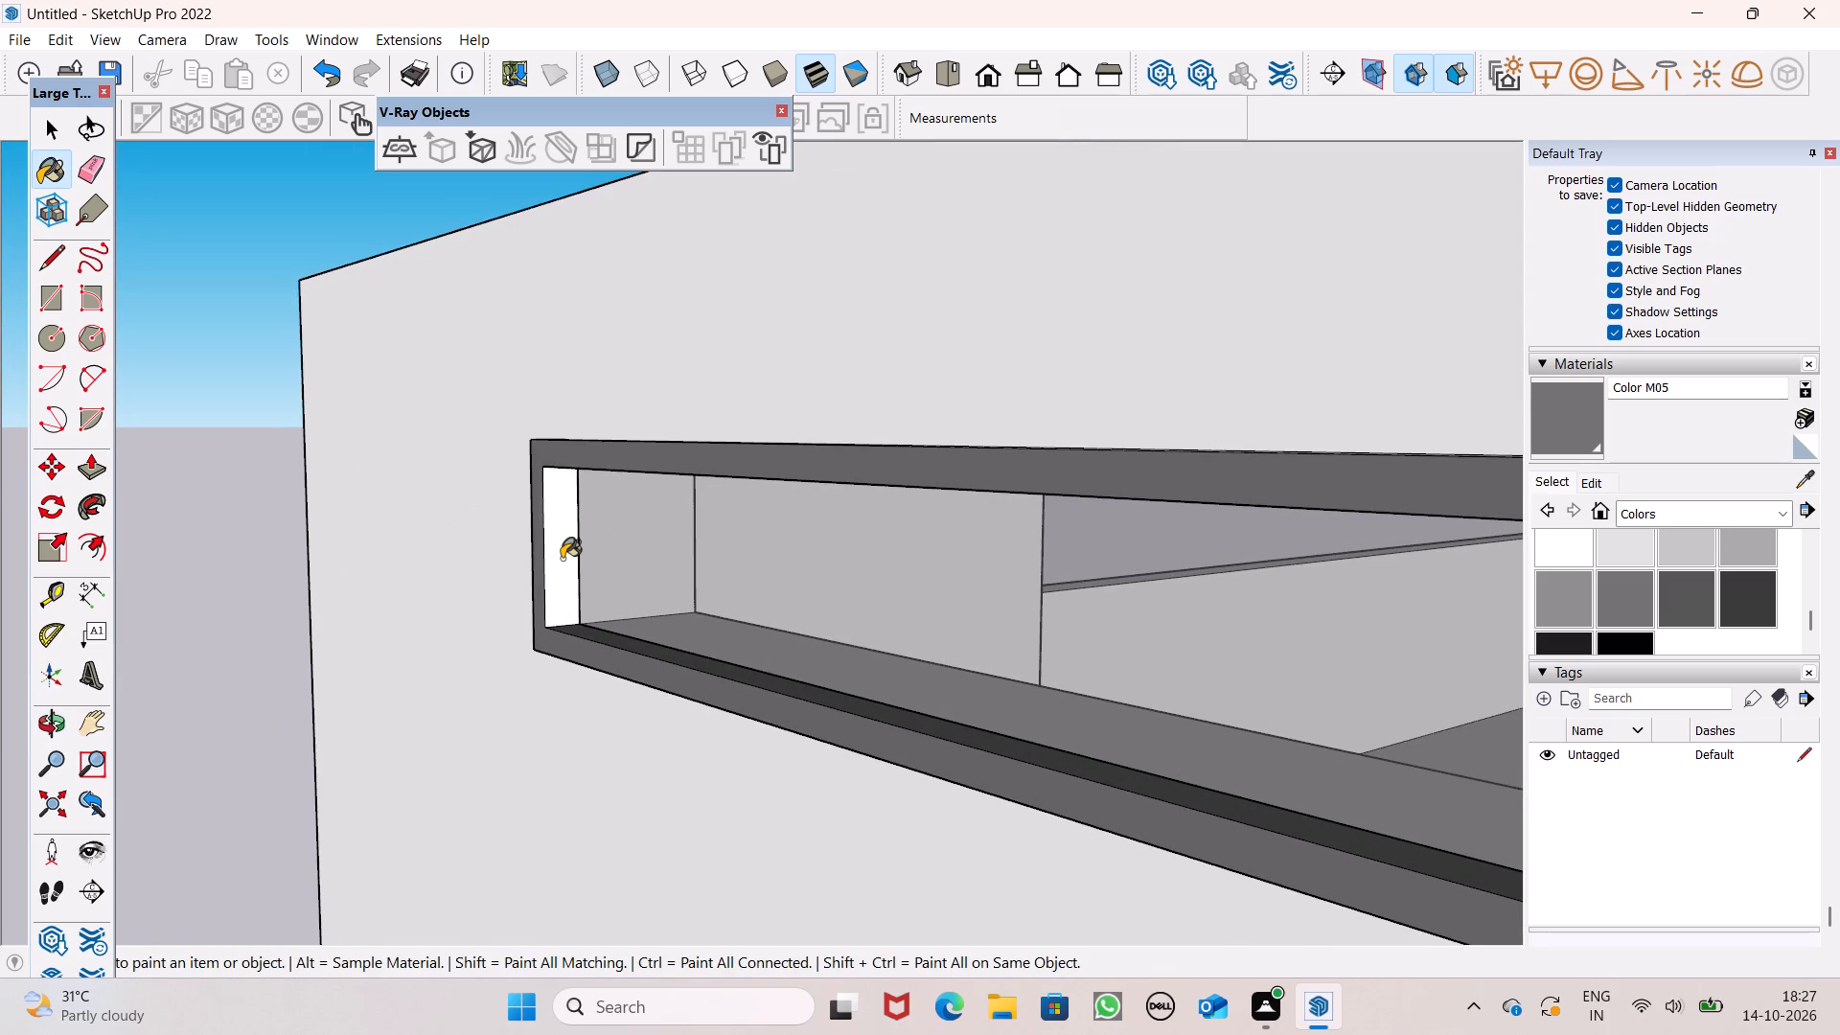
scroll(542, 423, "down", 4)
scroll(542, 423, "up", 1)
scroll(540, 430, "down", 5)
middle_click_drag(929, 600, 635, 582)
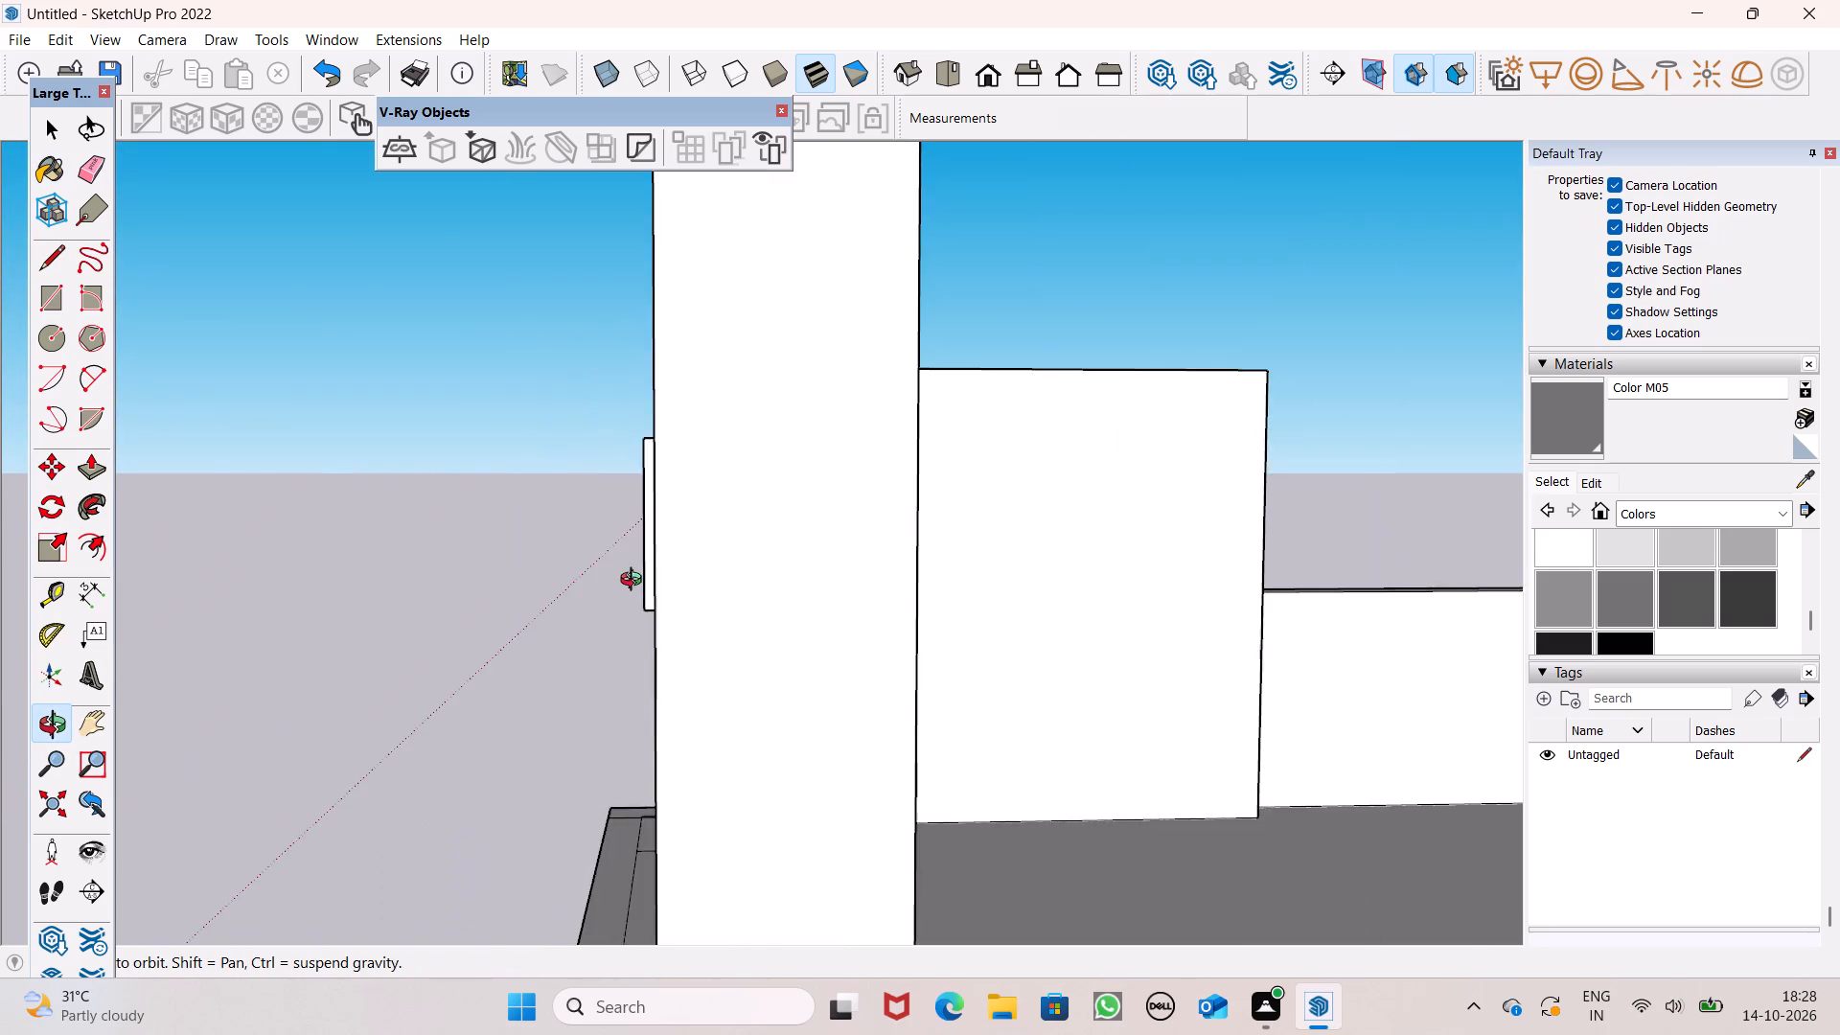
middle_click_drag(635, 582, 718, 625)
scroll(736, 586, "up", 4)
left_click(736, 580)
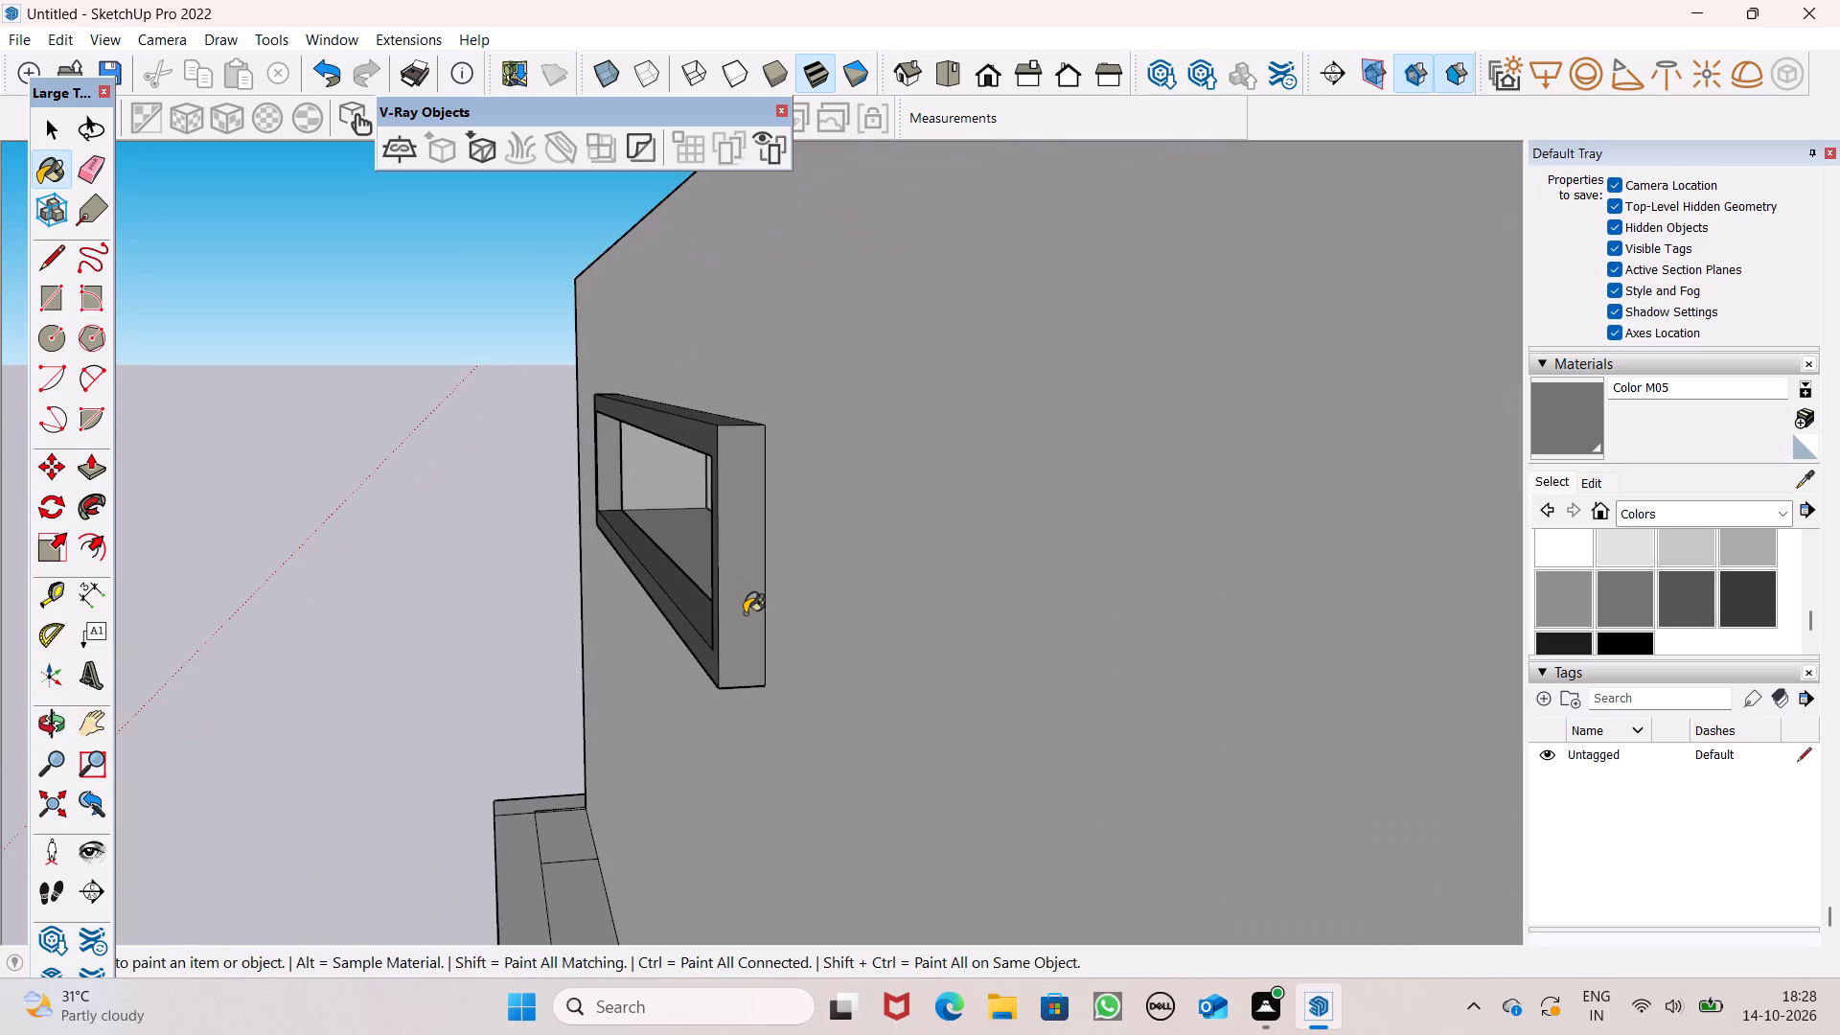
scroll(747, 609, "down", 3)
middle_click_drag(715, 667, 838, 357)
left_click(838, 353)
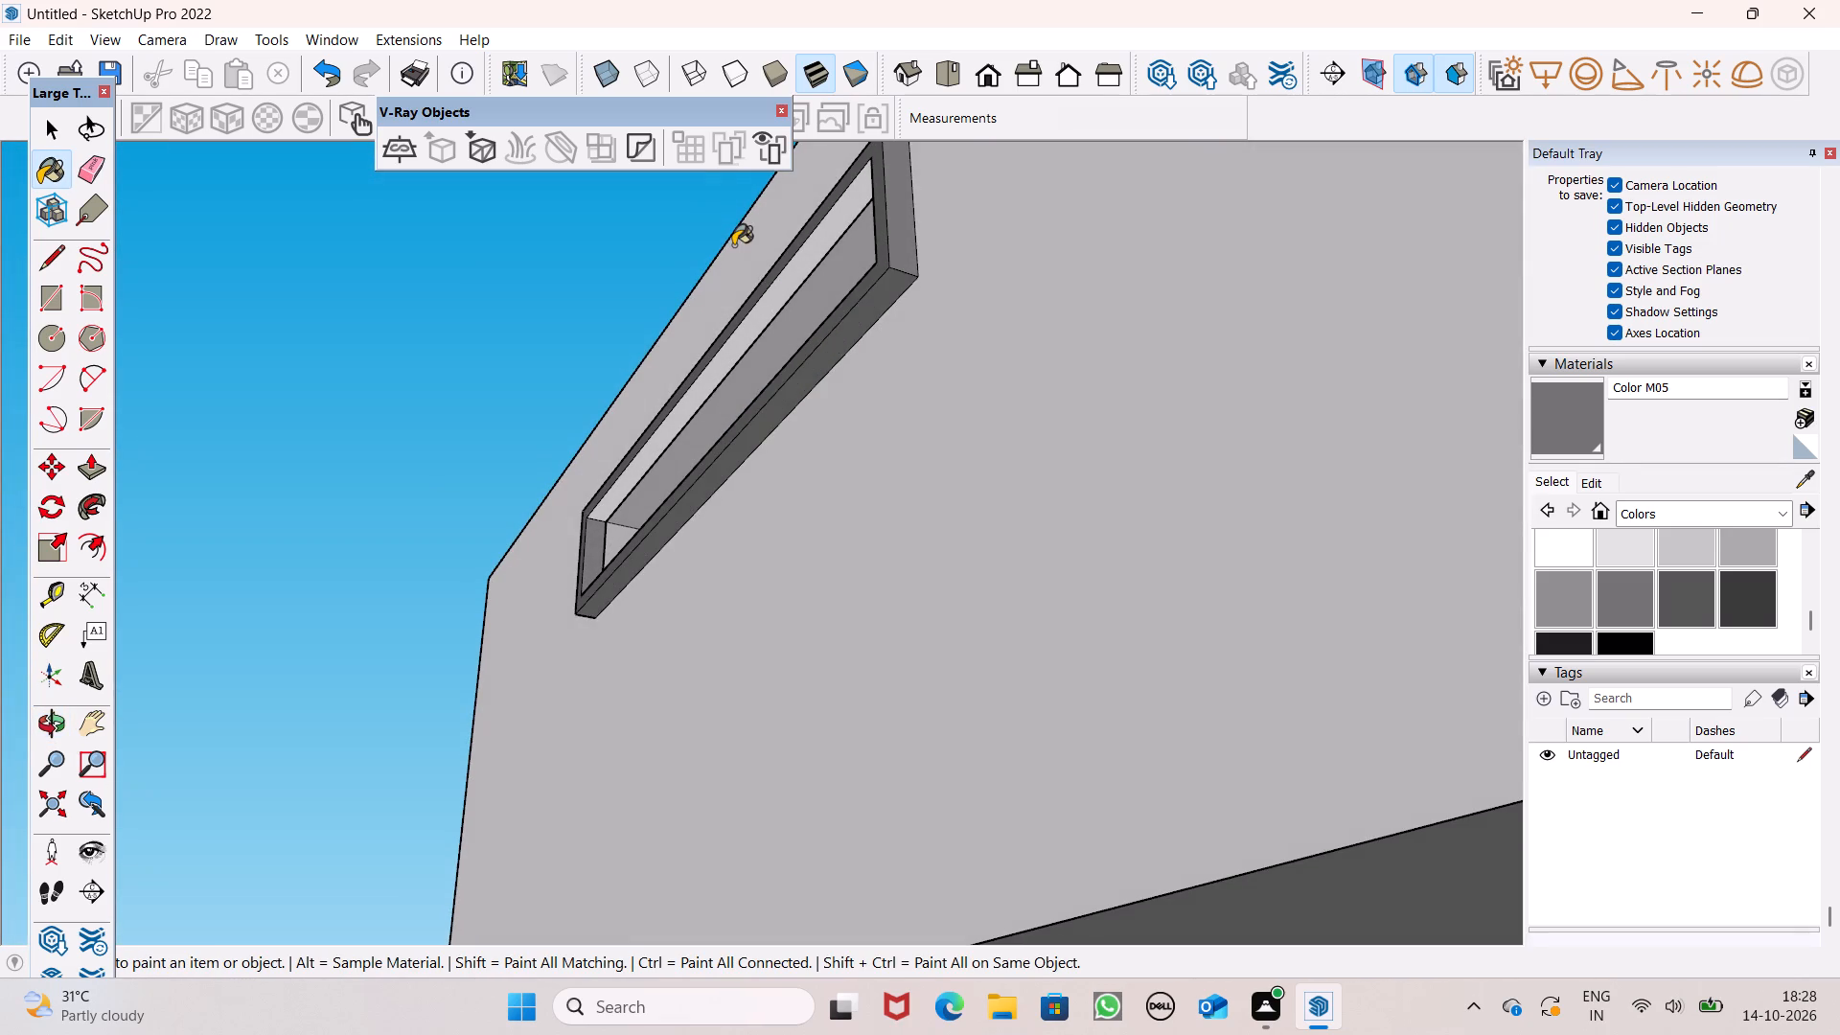
scroll(745, 254, "up", 4)
left_click(828, 286)
Choose the Translucent Glass Blue material from the Glass and Mirrors collection.
scroll(857, 343, "down", 6)
middle_click_drag(878, 388, 918, 443)
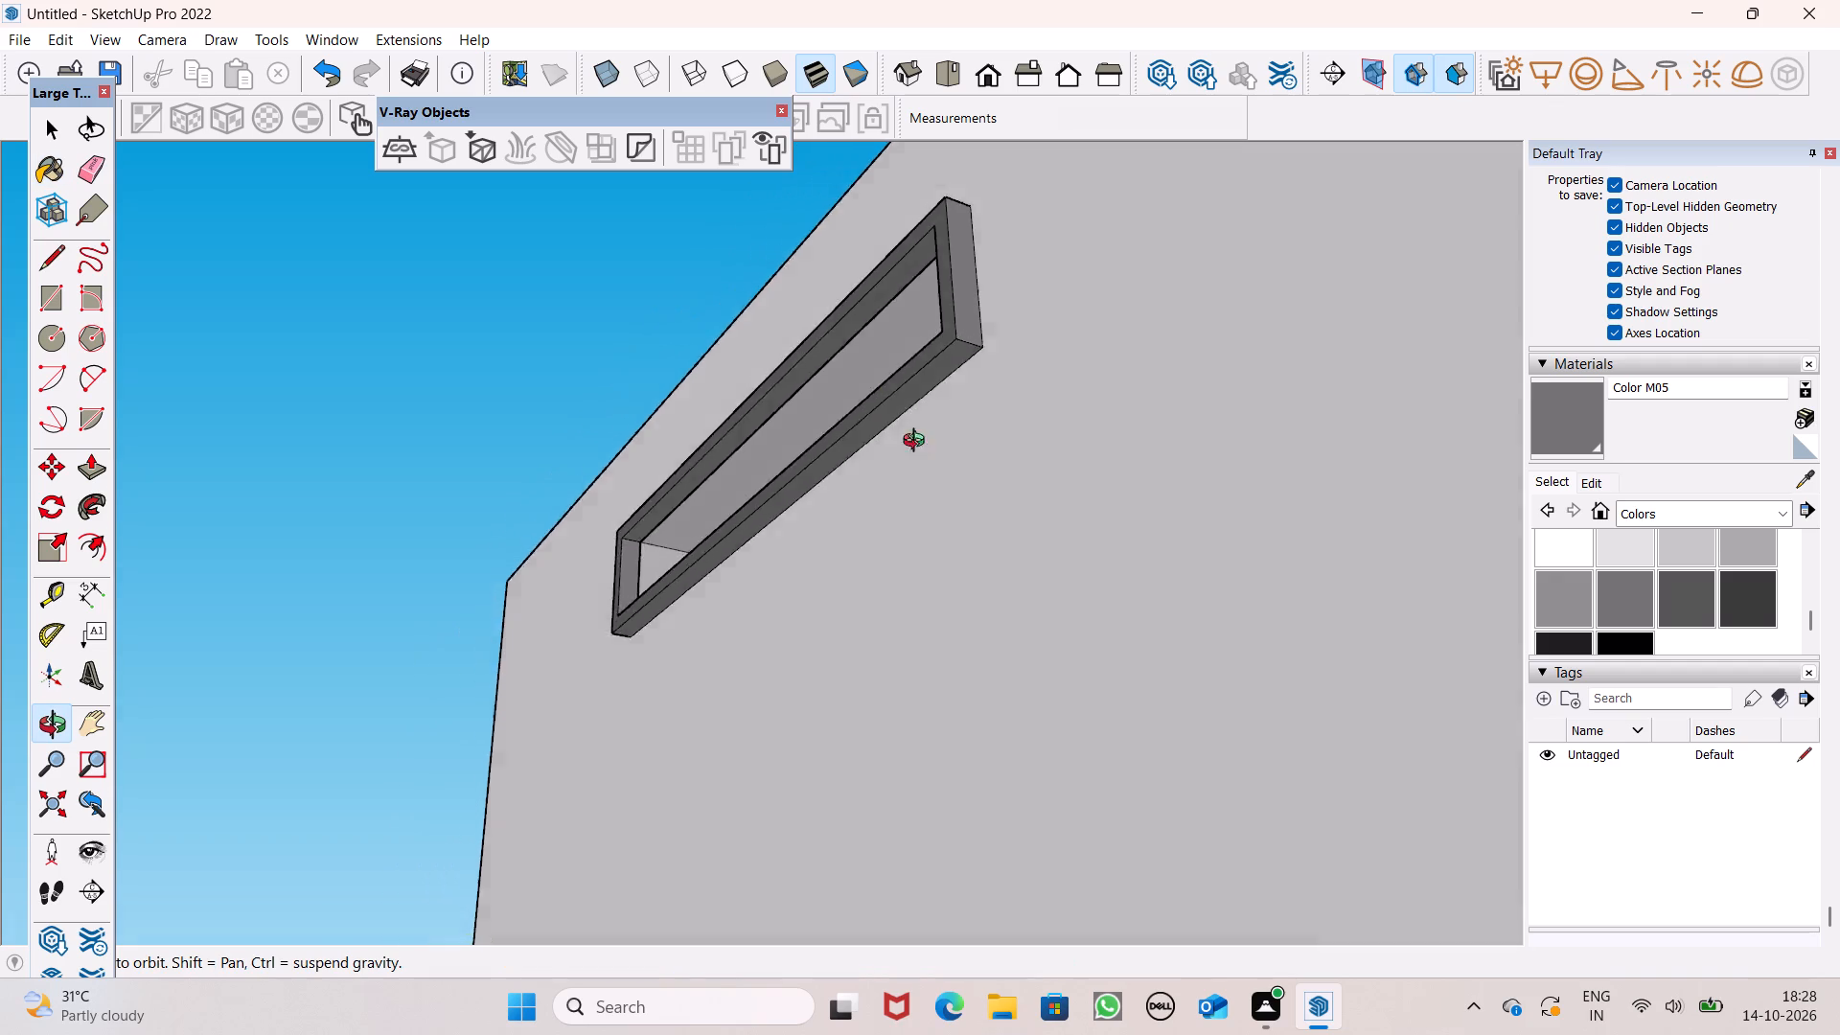
middle_click_drag(918, 443, 1230, 744)
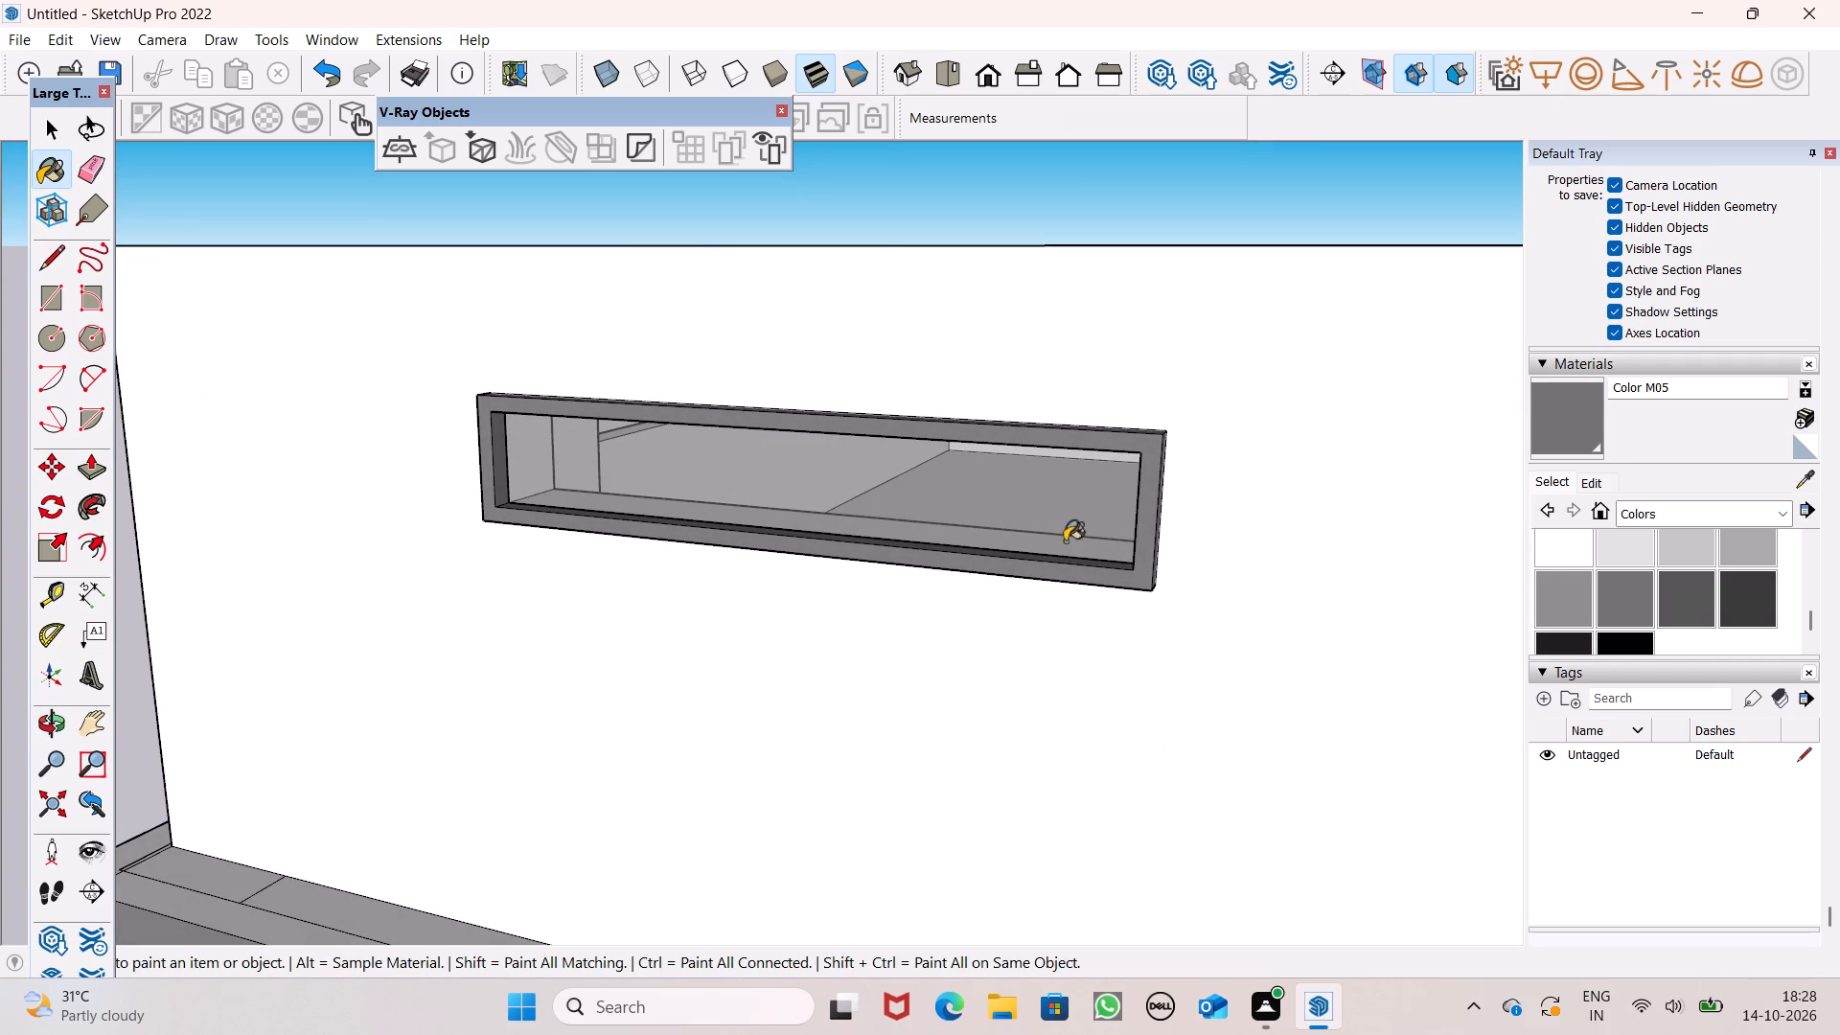
scroll(1011, 470, "down", 4)
middle_click_drag(1056, 483, 1190, 565)
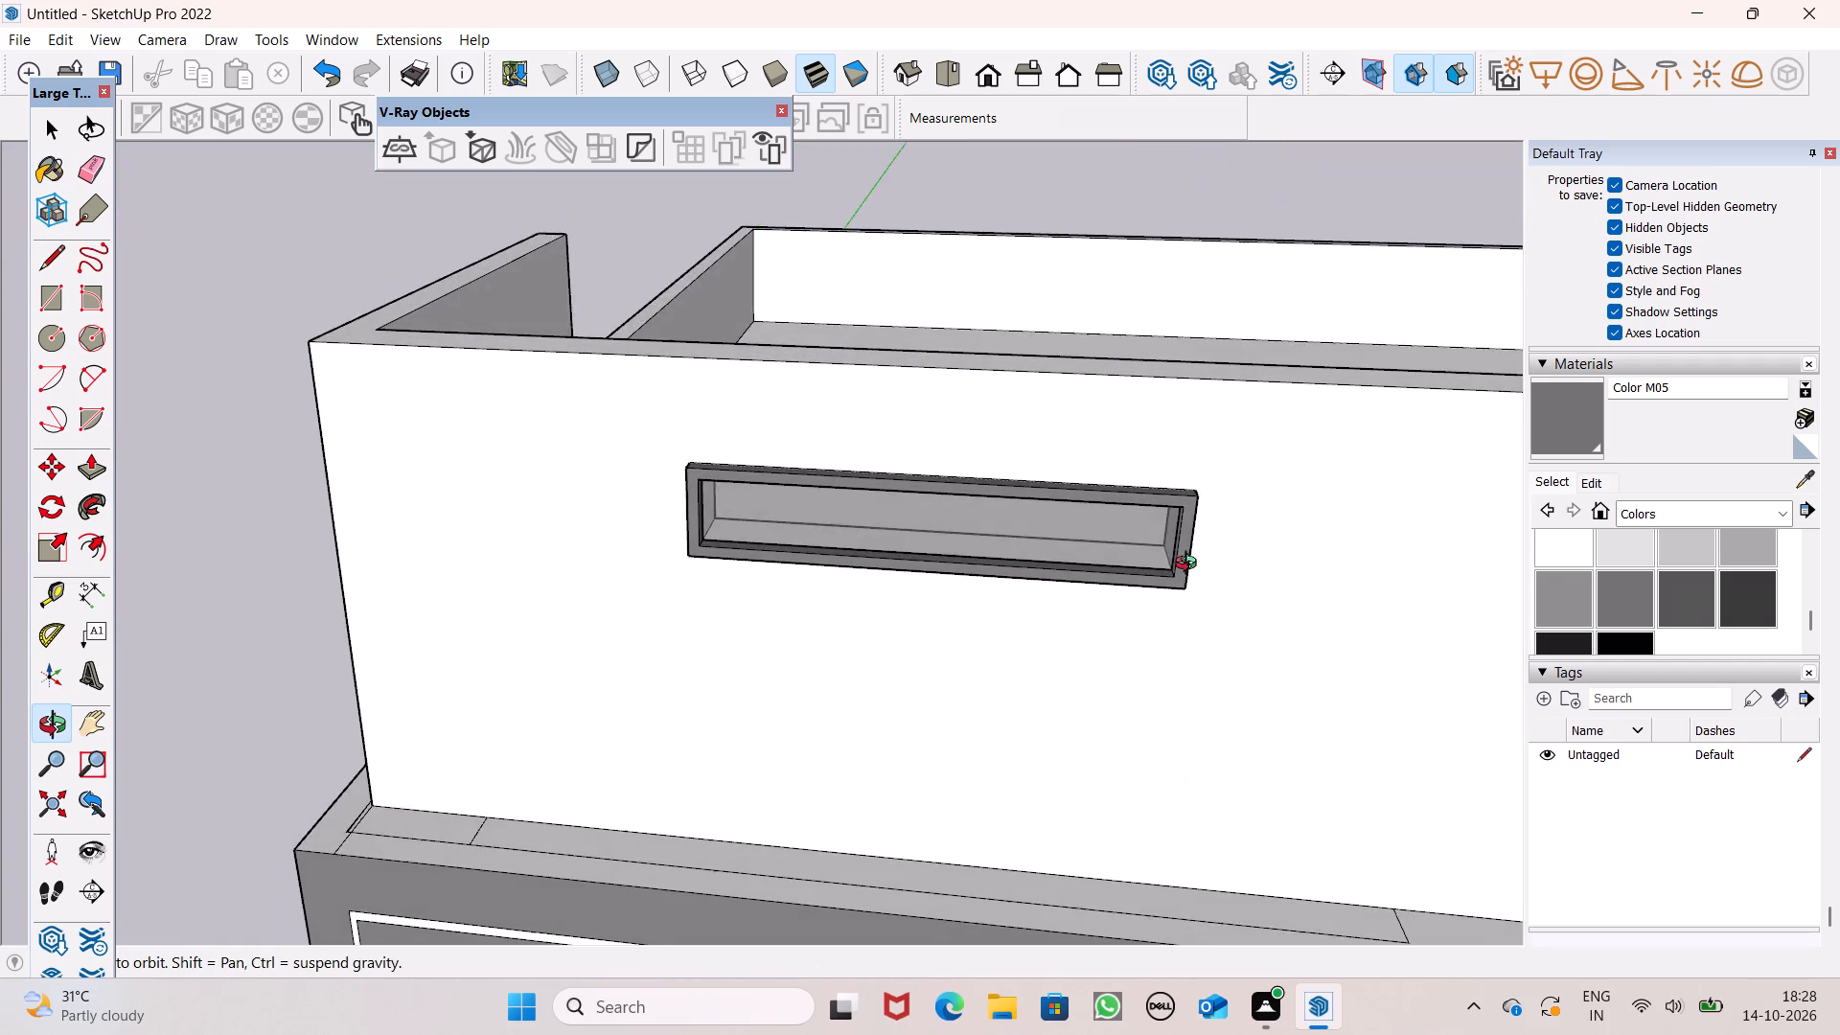
middle_click_drag(1190, 565, 1299, 624)
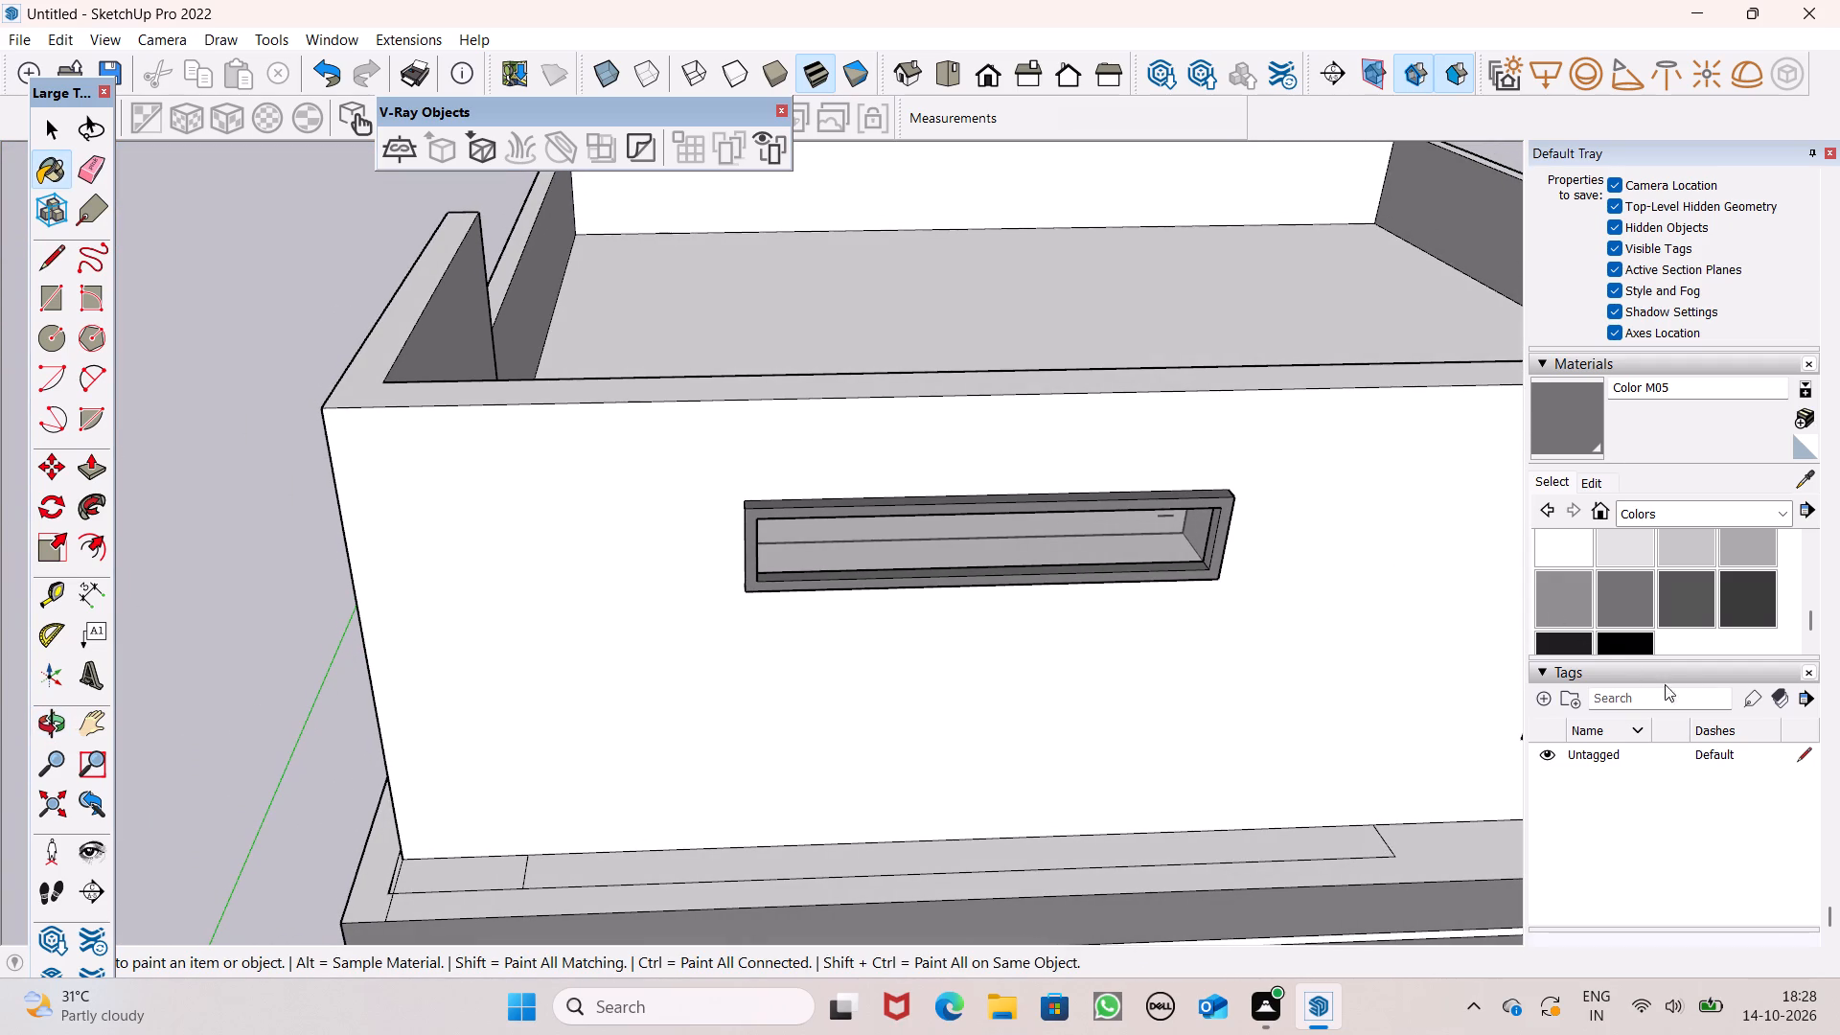
left_click(1709, 498)
left_click(1750, 496)
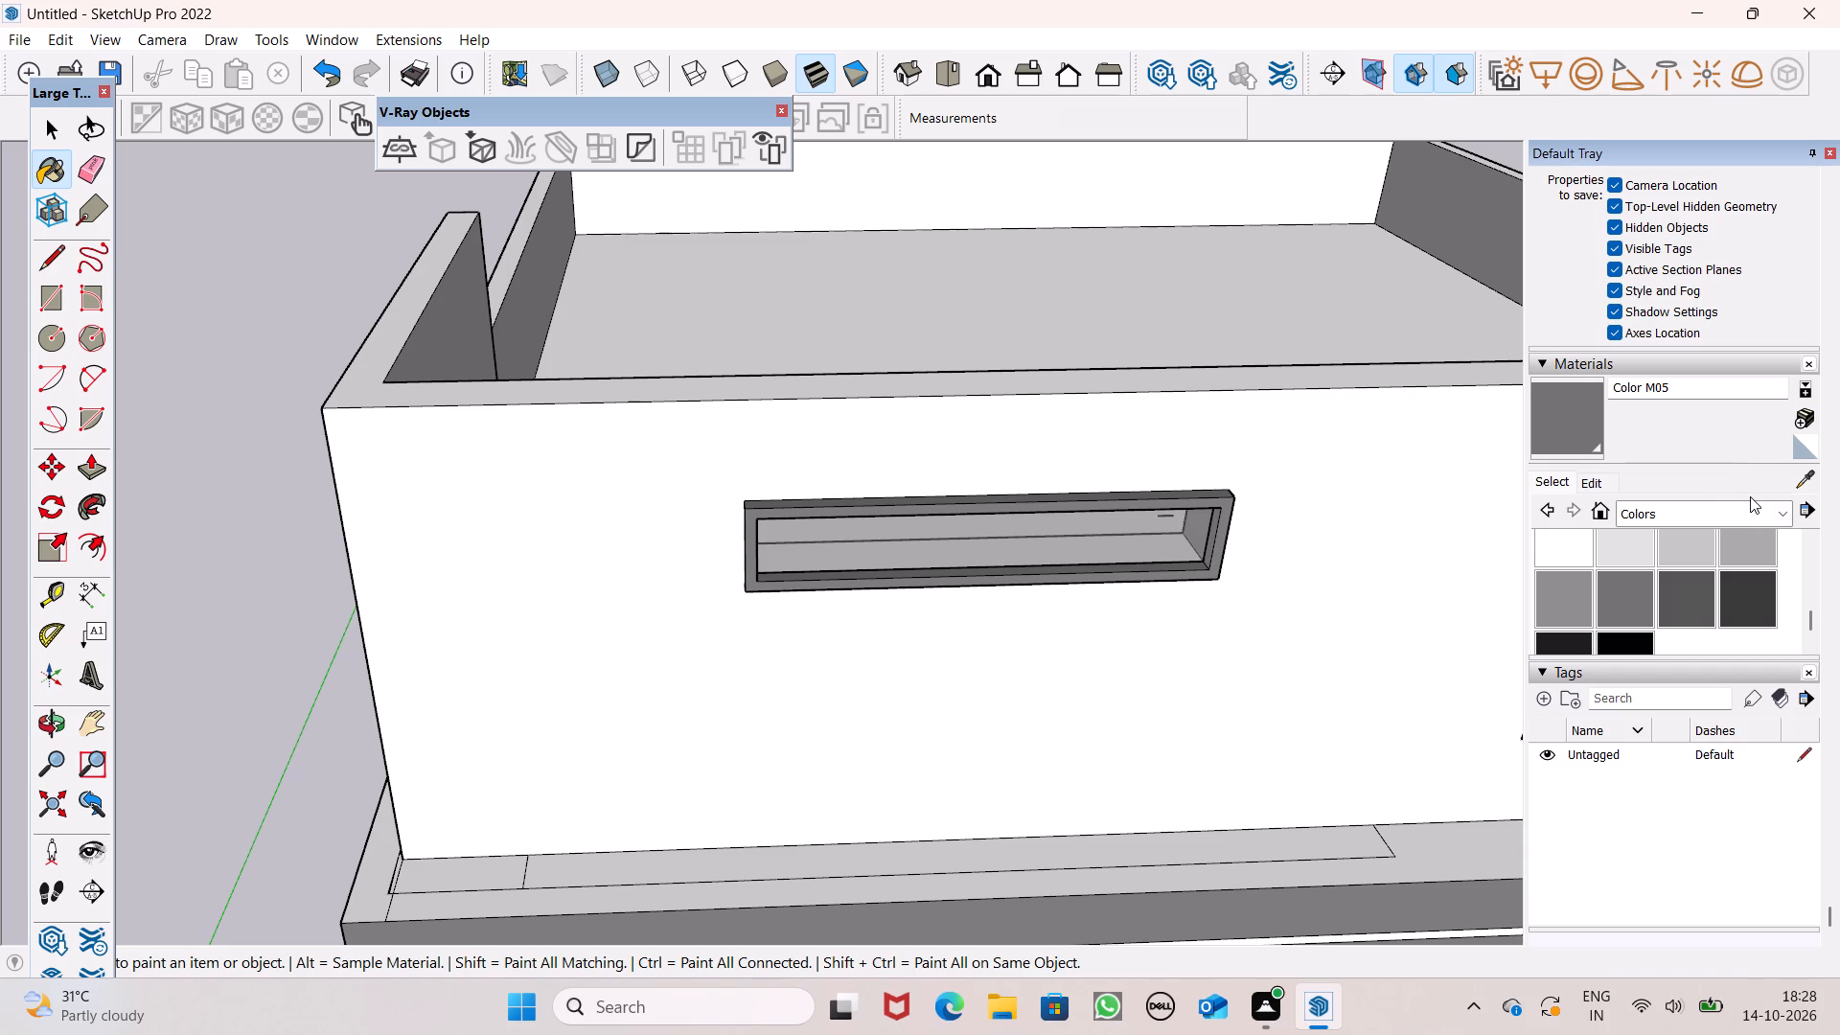
left_click(1755, 500)
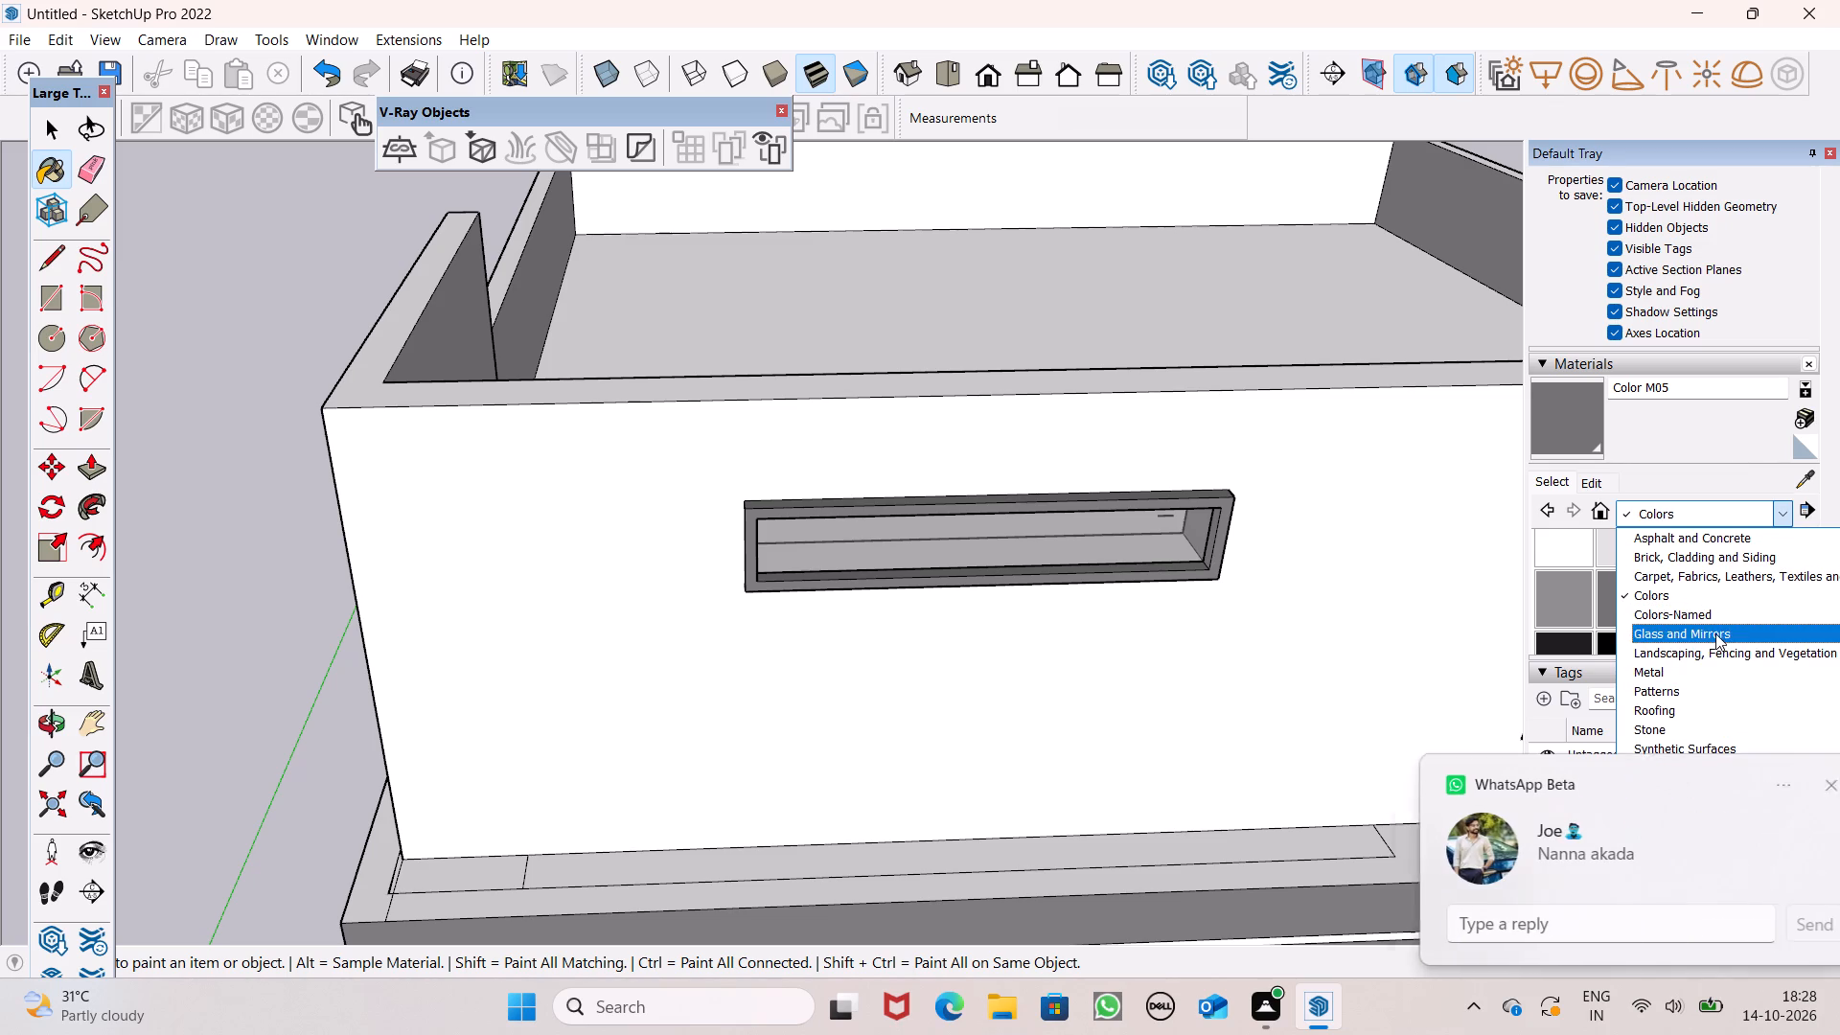
left_click(1715, 633)
left_click(1783, 791)
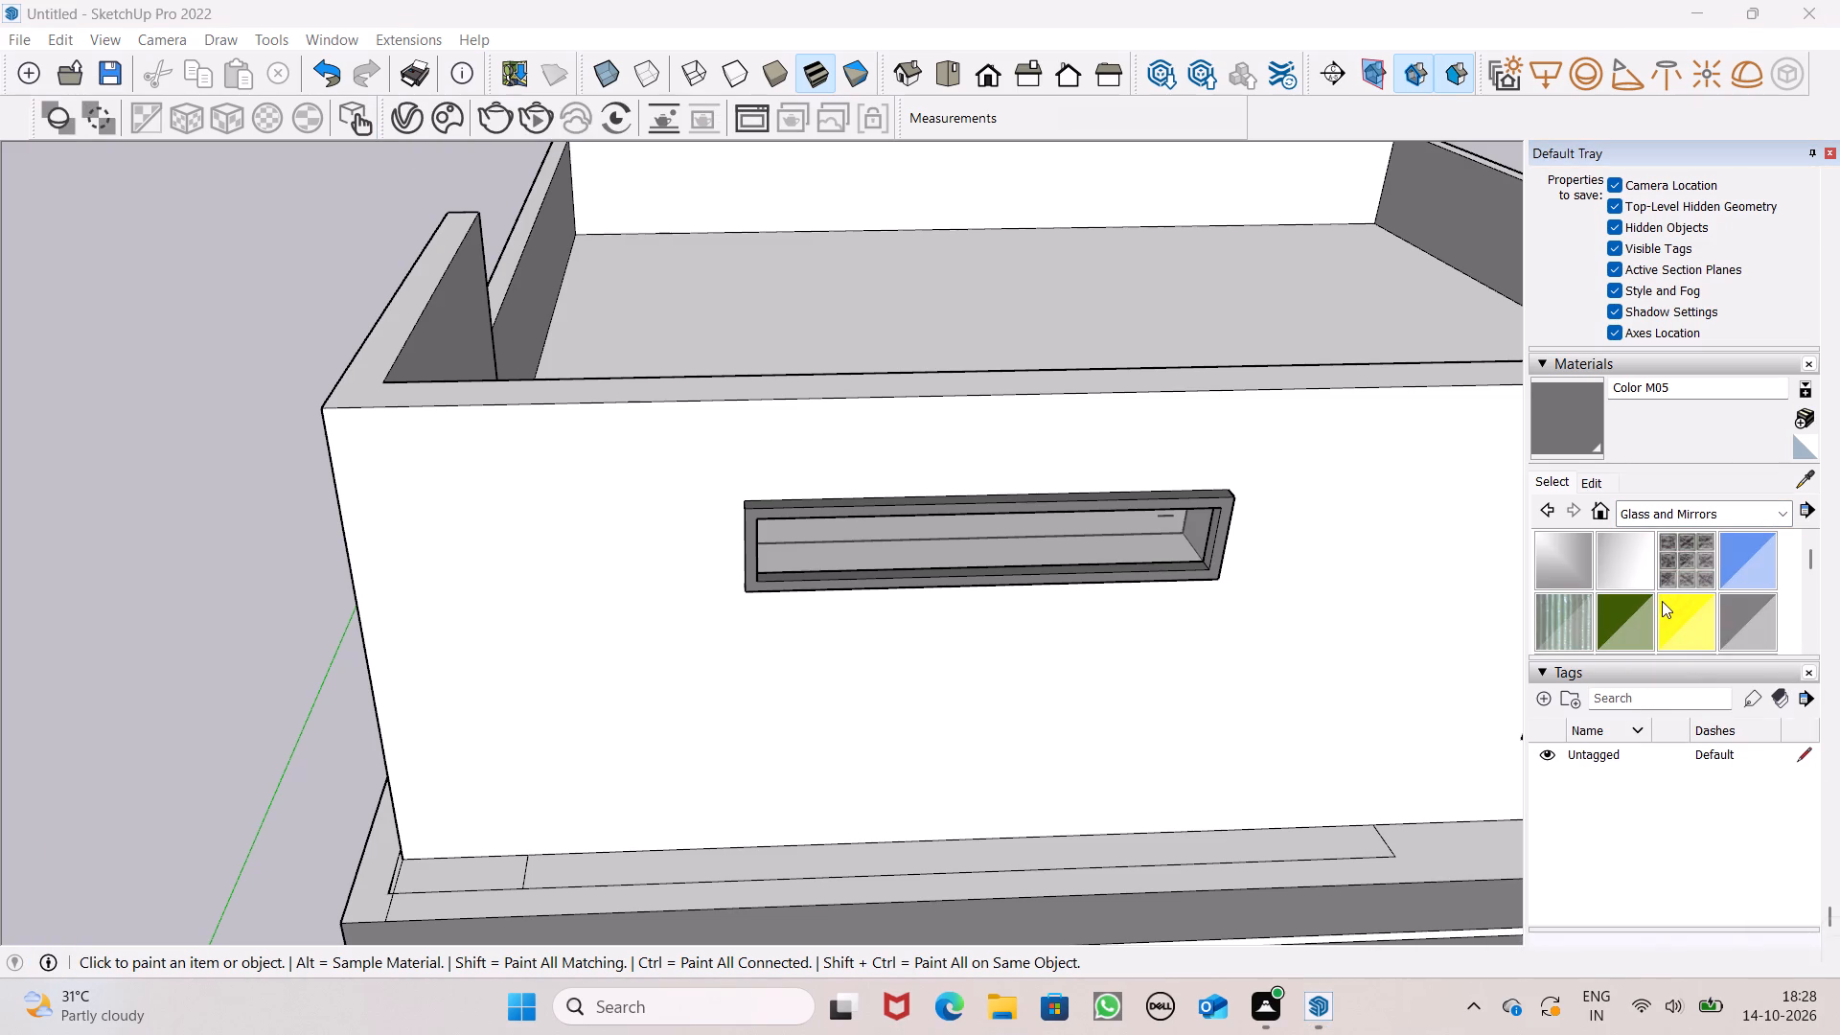
left_click(1669, 618)
scroll(943, 568, "up", 3)
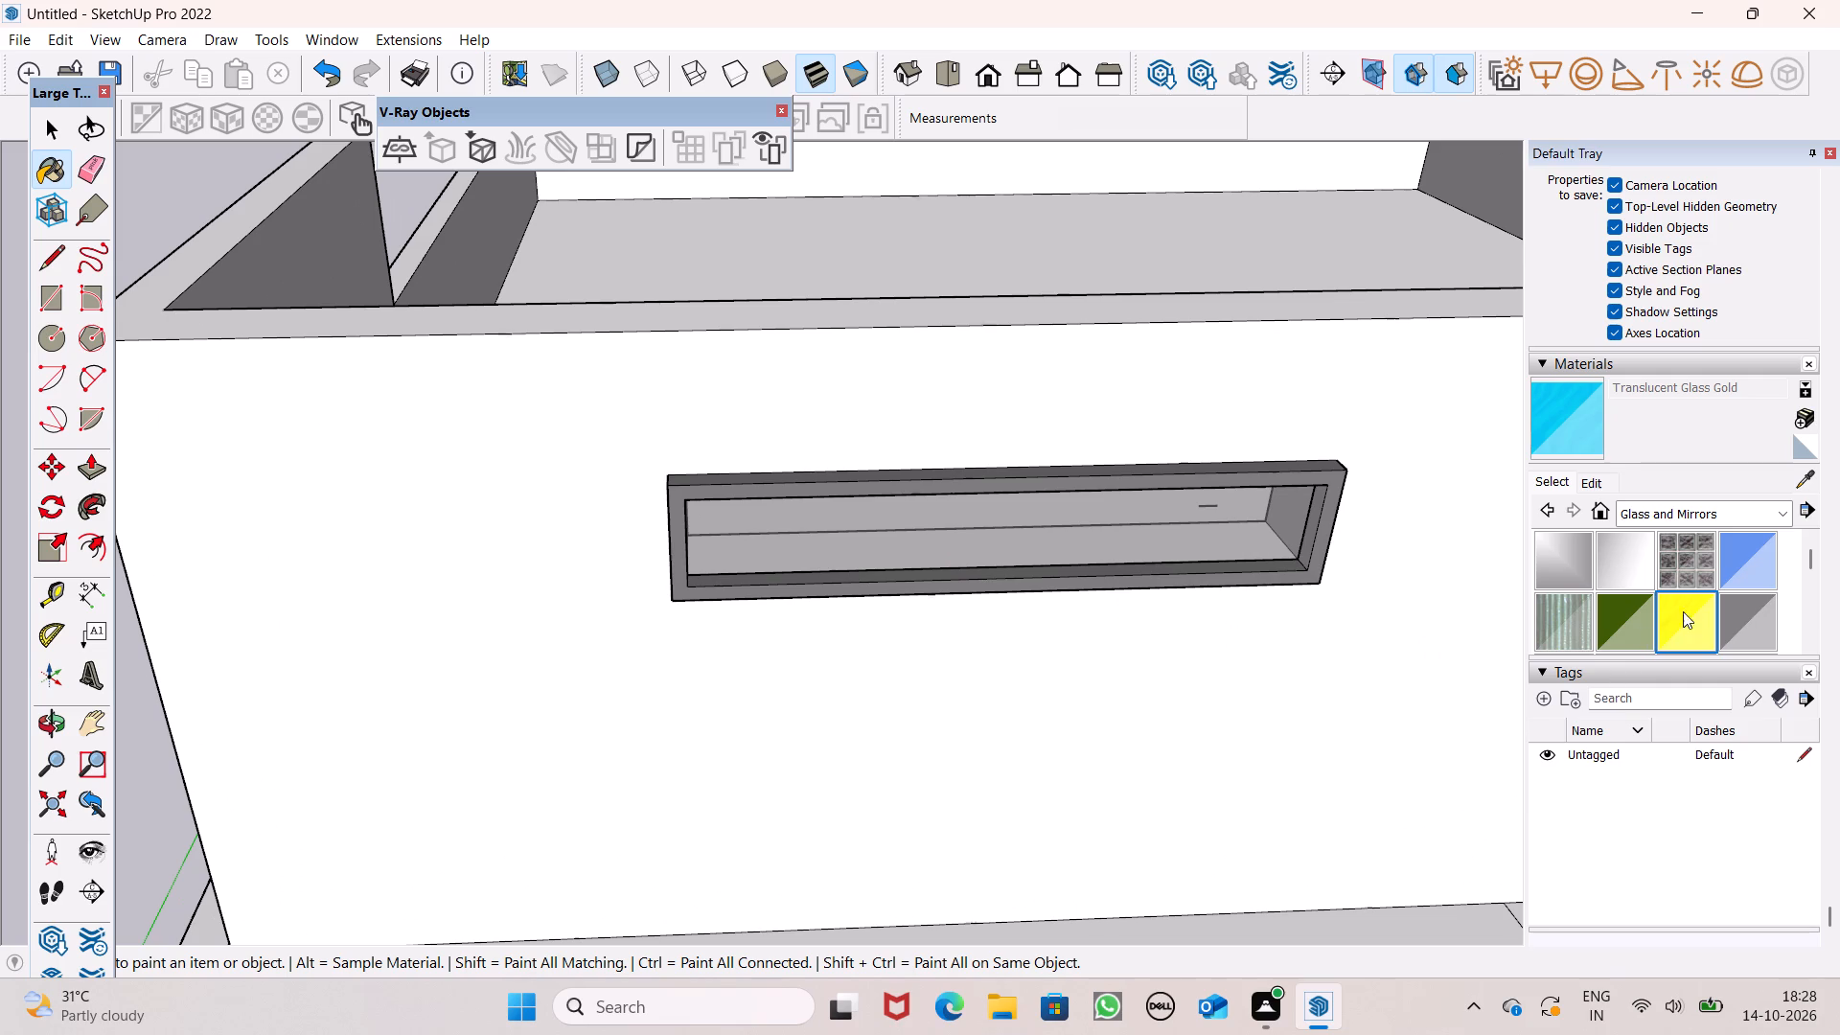
left_click(1697, 606)
double_click(1678, 621)
double_click(1691, 627)
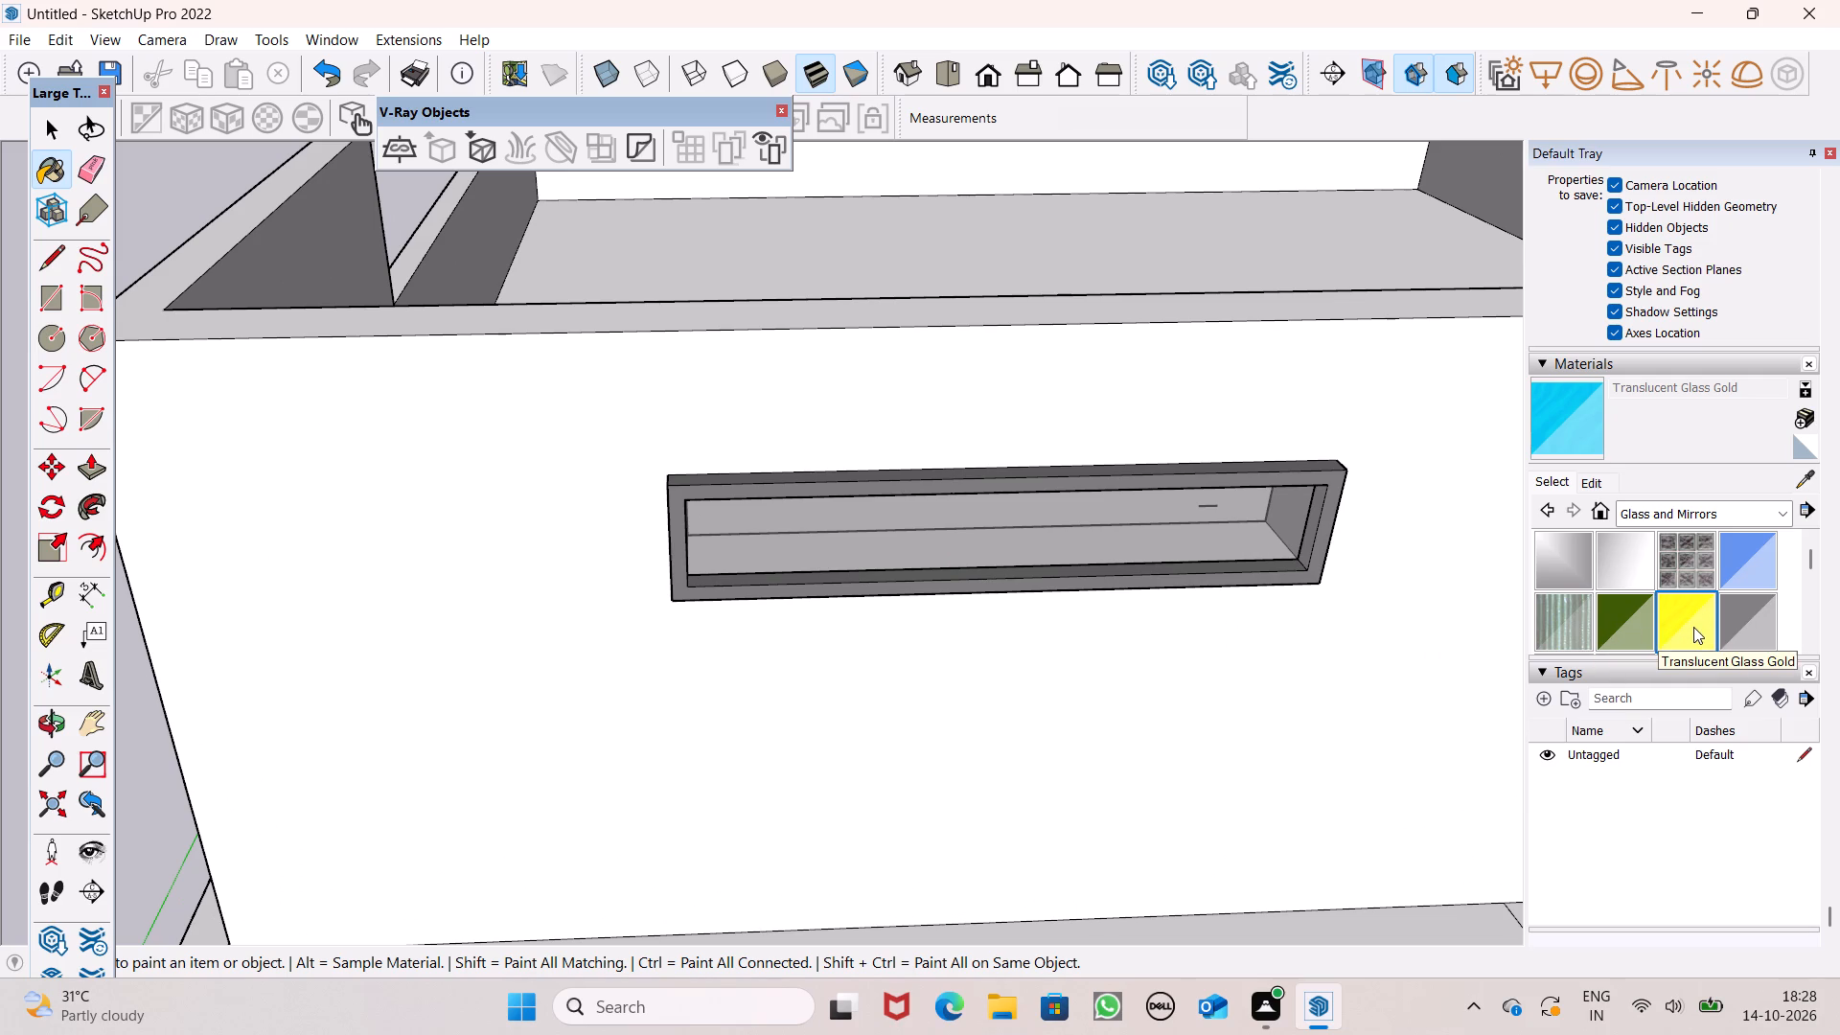
scroll(971, 342, "down", 7)
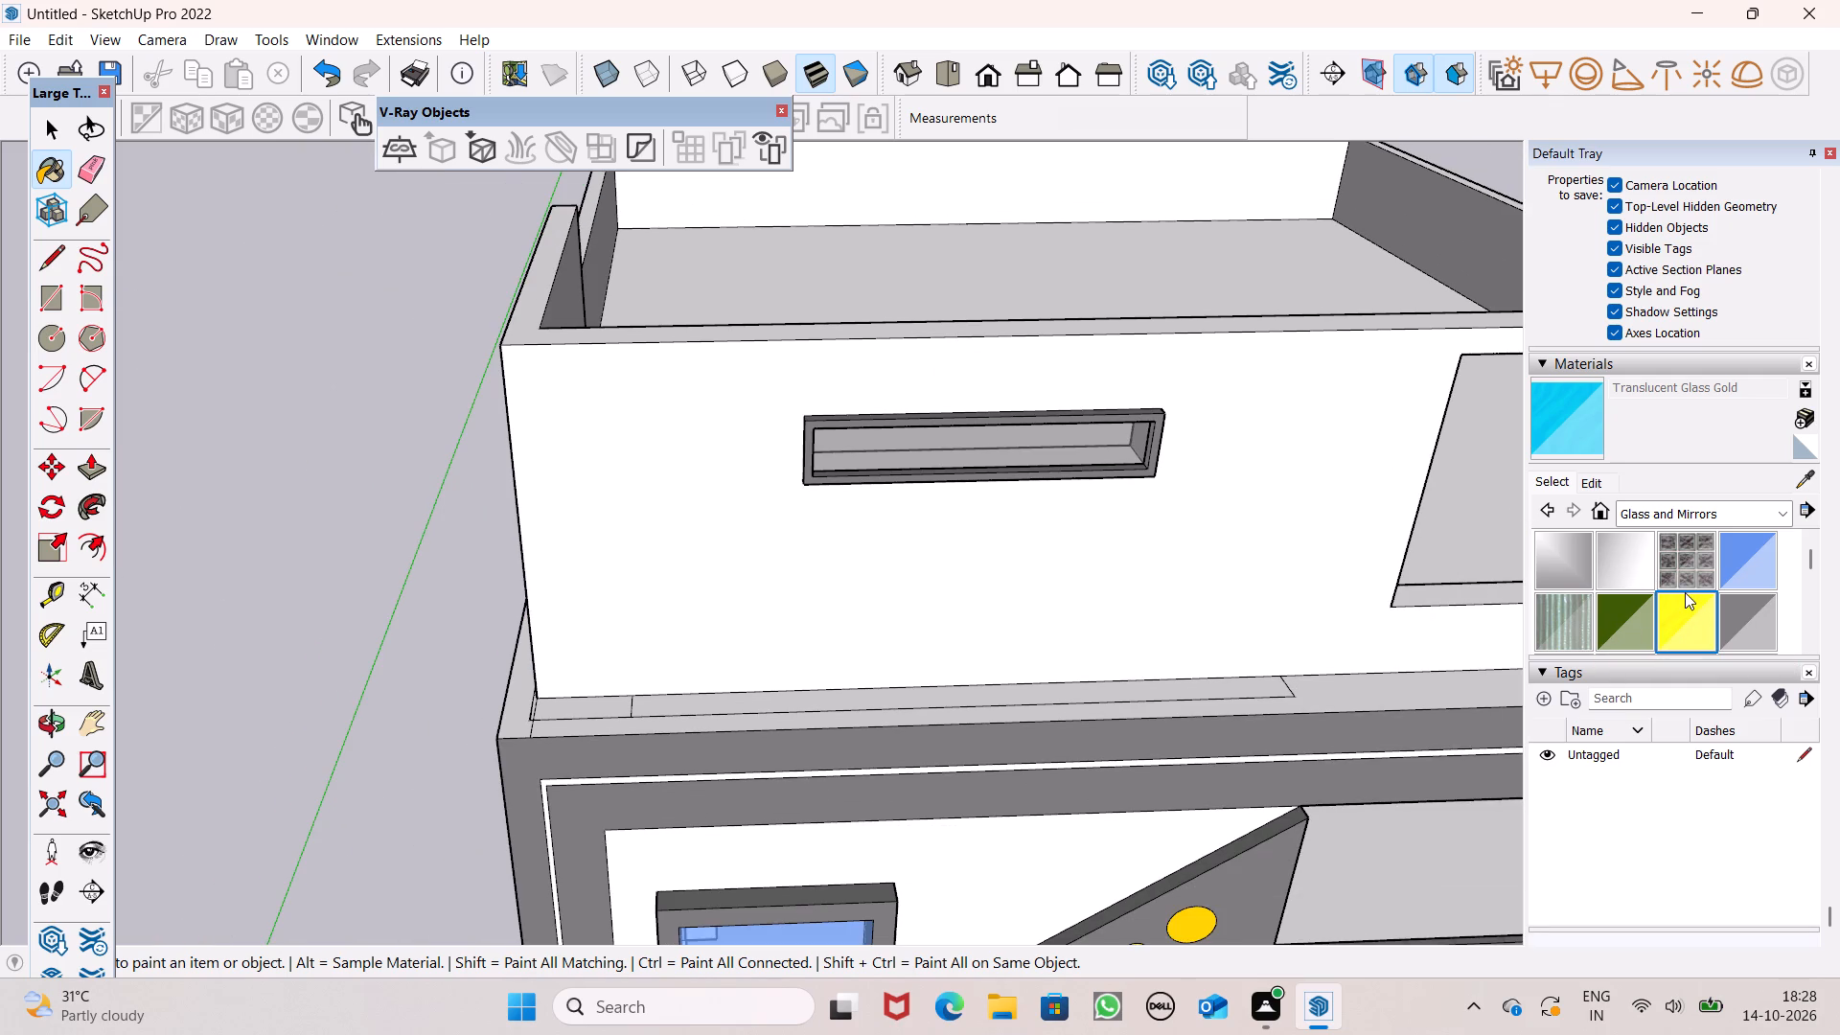
scroll(1686, 593, "down", 5)
scroll(1686, 593, "up", 2)
double_click(1700, 605)
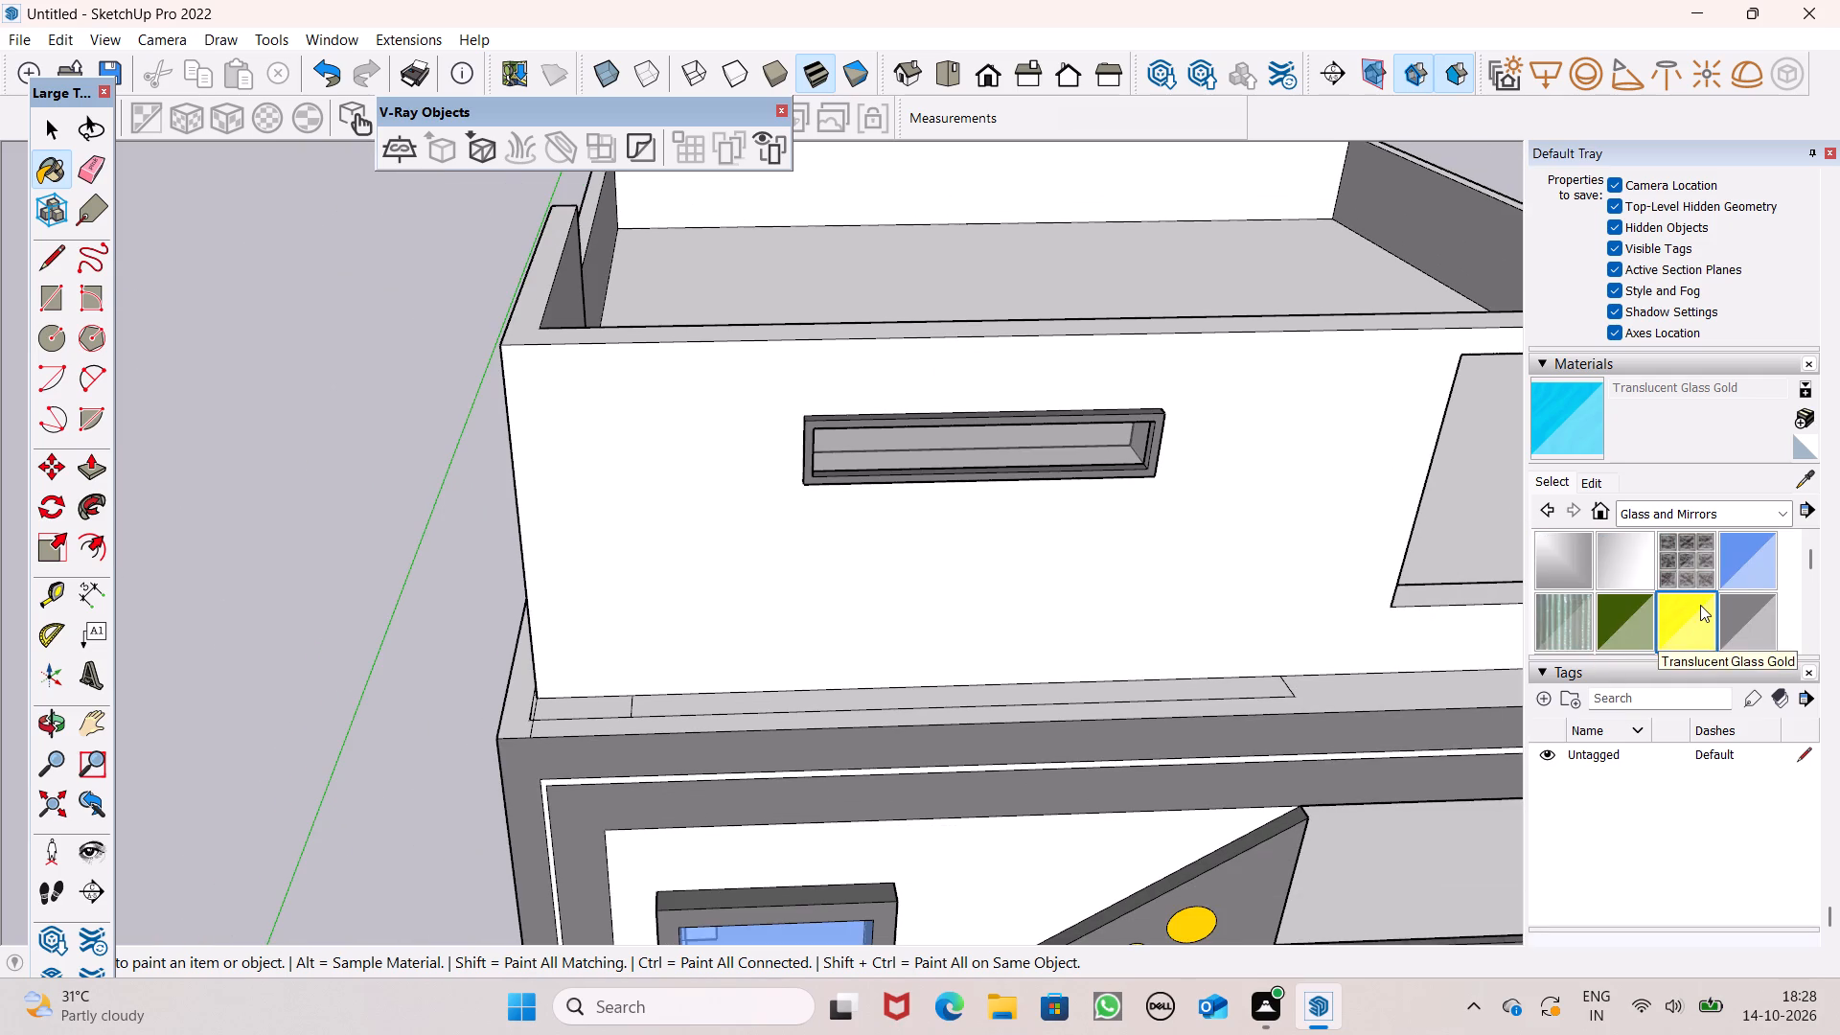
double_click(1747, 570)
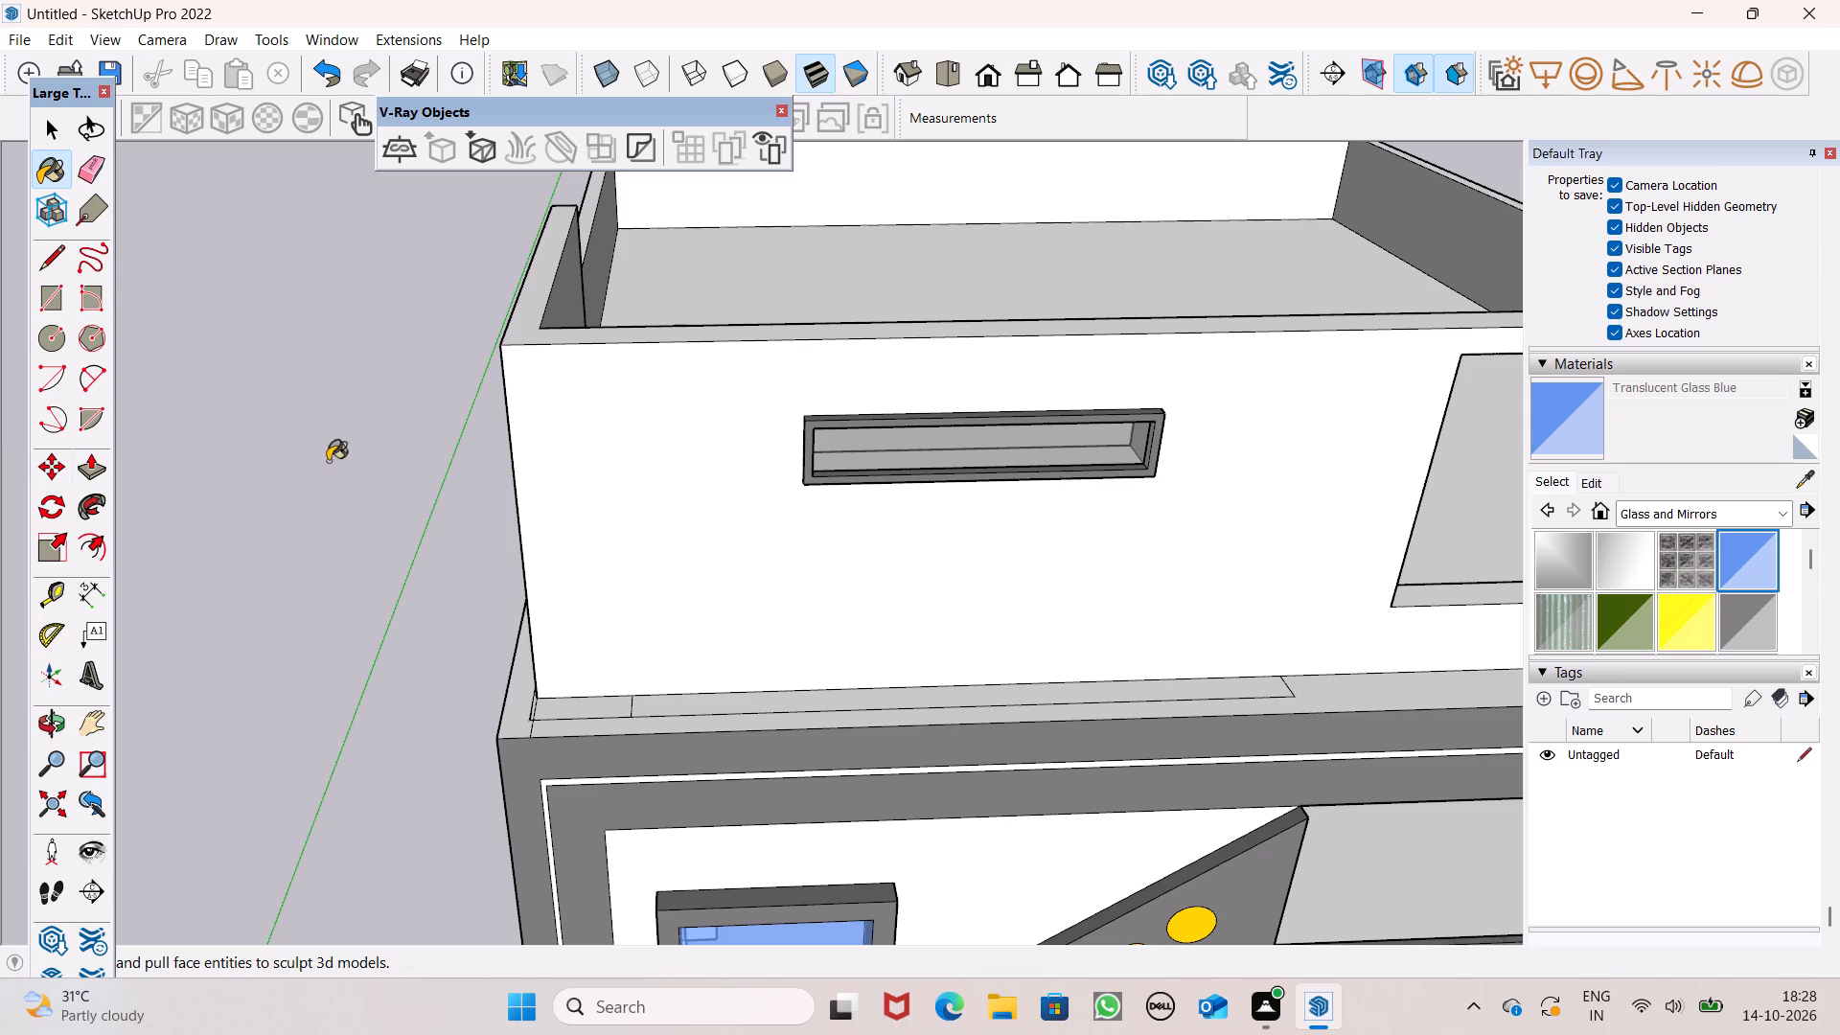
key("space")
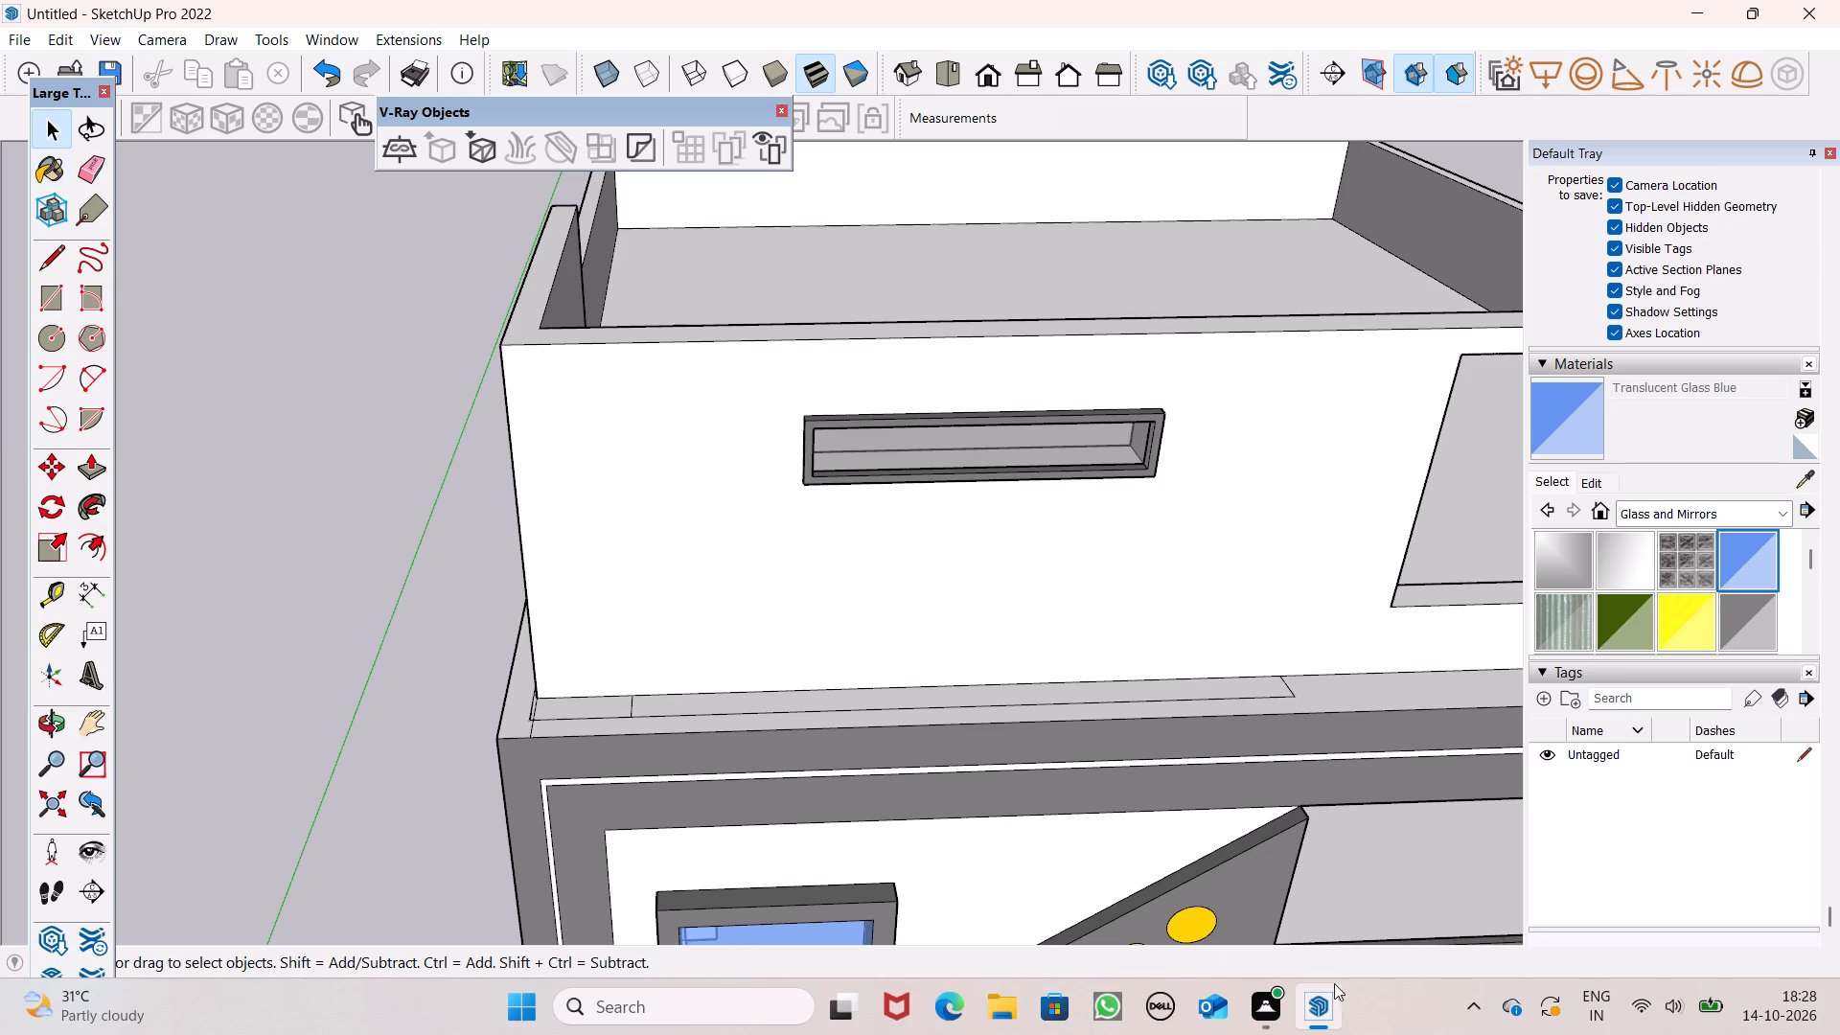
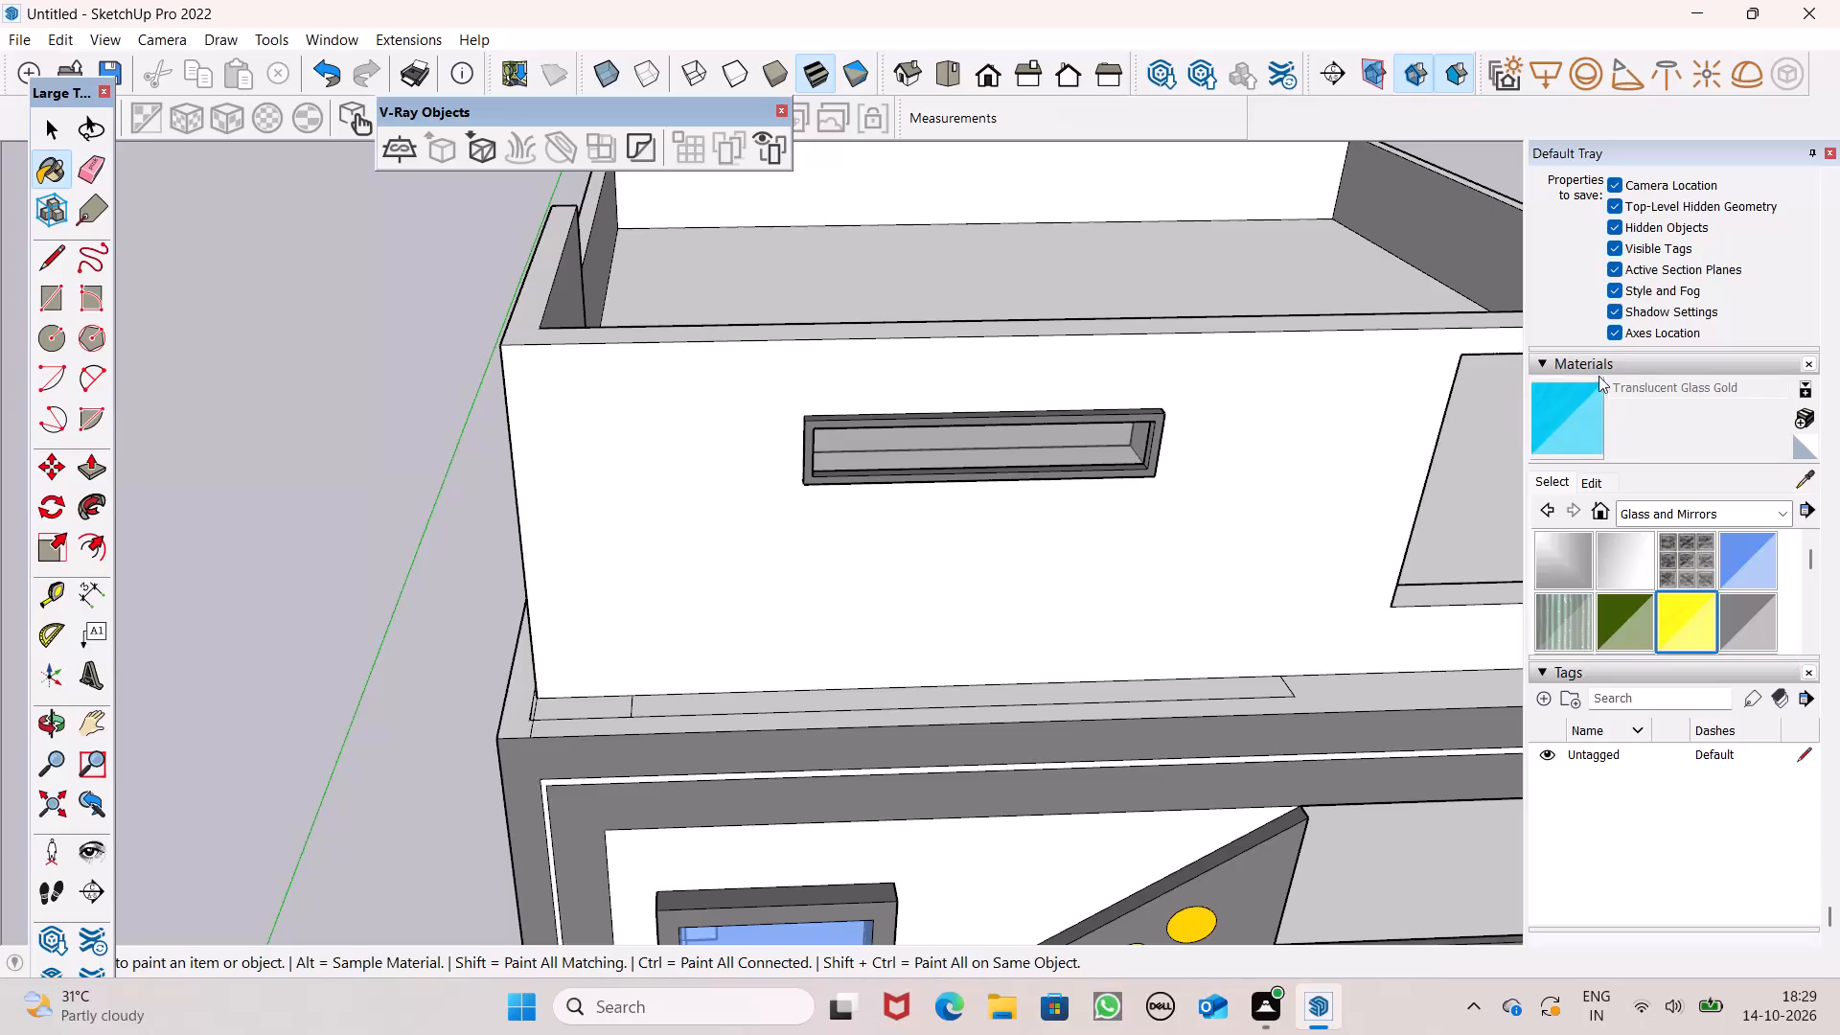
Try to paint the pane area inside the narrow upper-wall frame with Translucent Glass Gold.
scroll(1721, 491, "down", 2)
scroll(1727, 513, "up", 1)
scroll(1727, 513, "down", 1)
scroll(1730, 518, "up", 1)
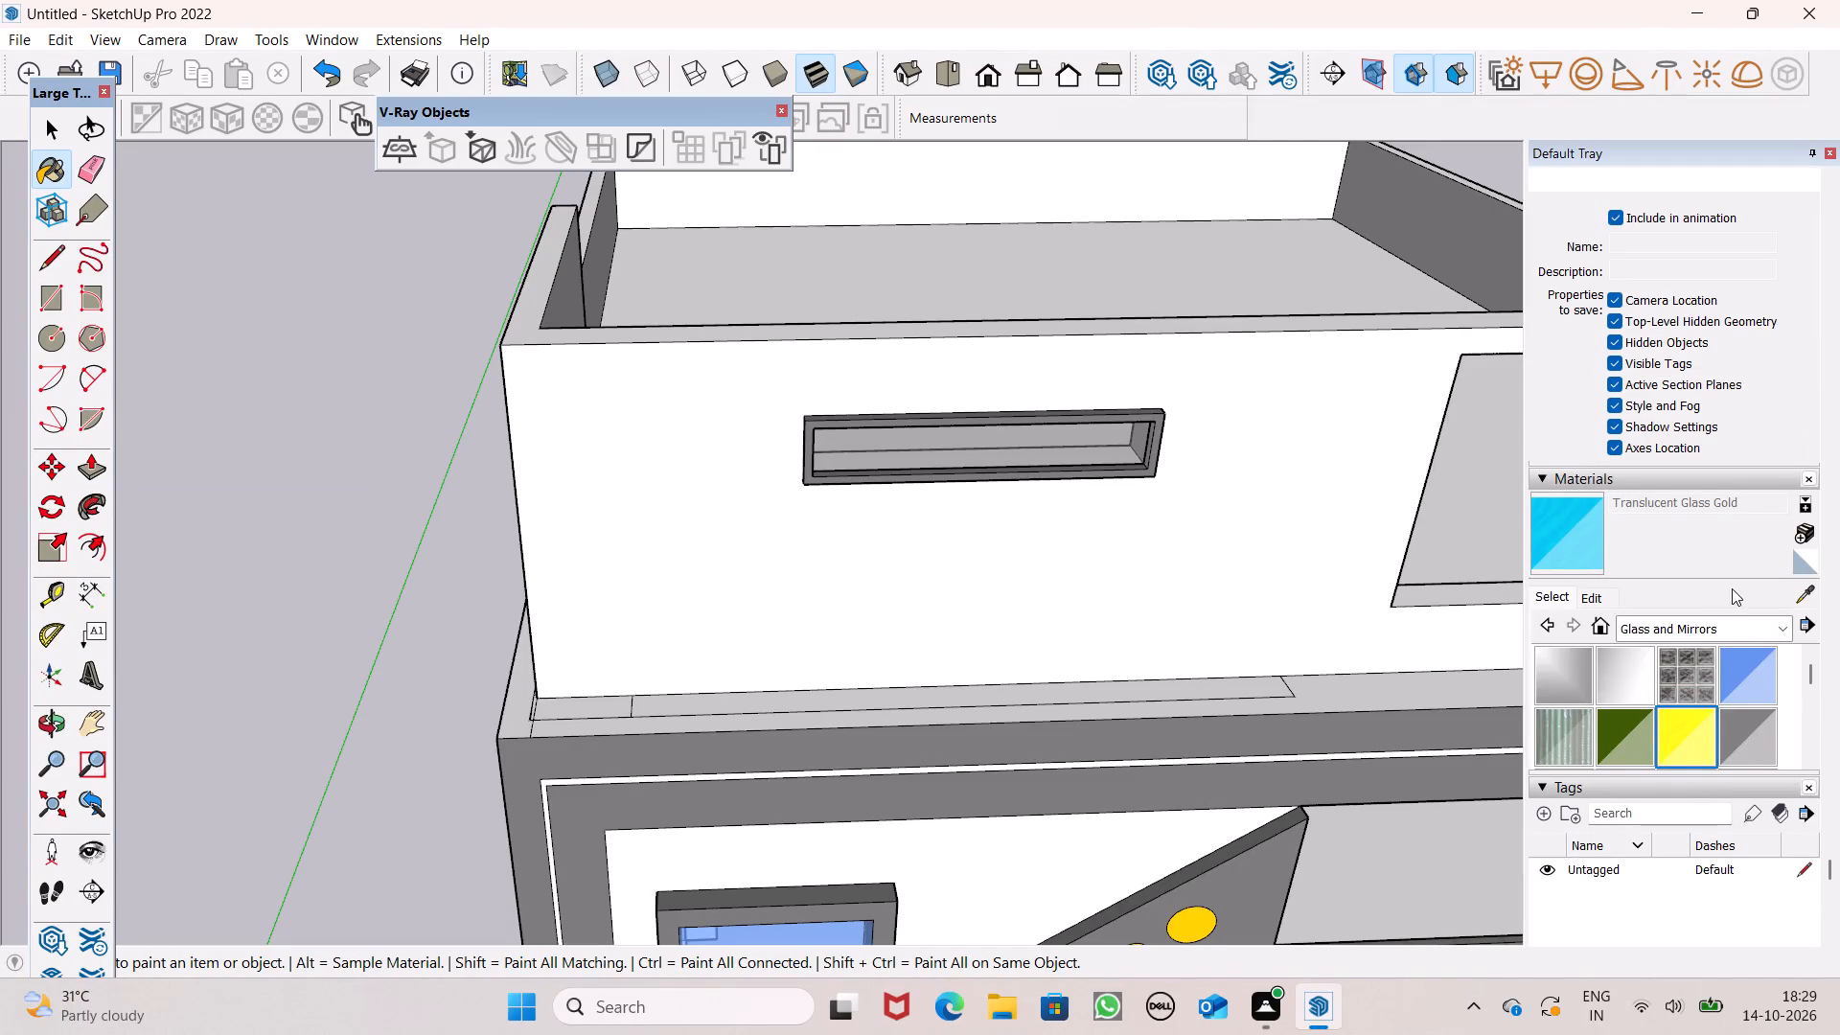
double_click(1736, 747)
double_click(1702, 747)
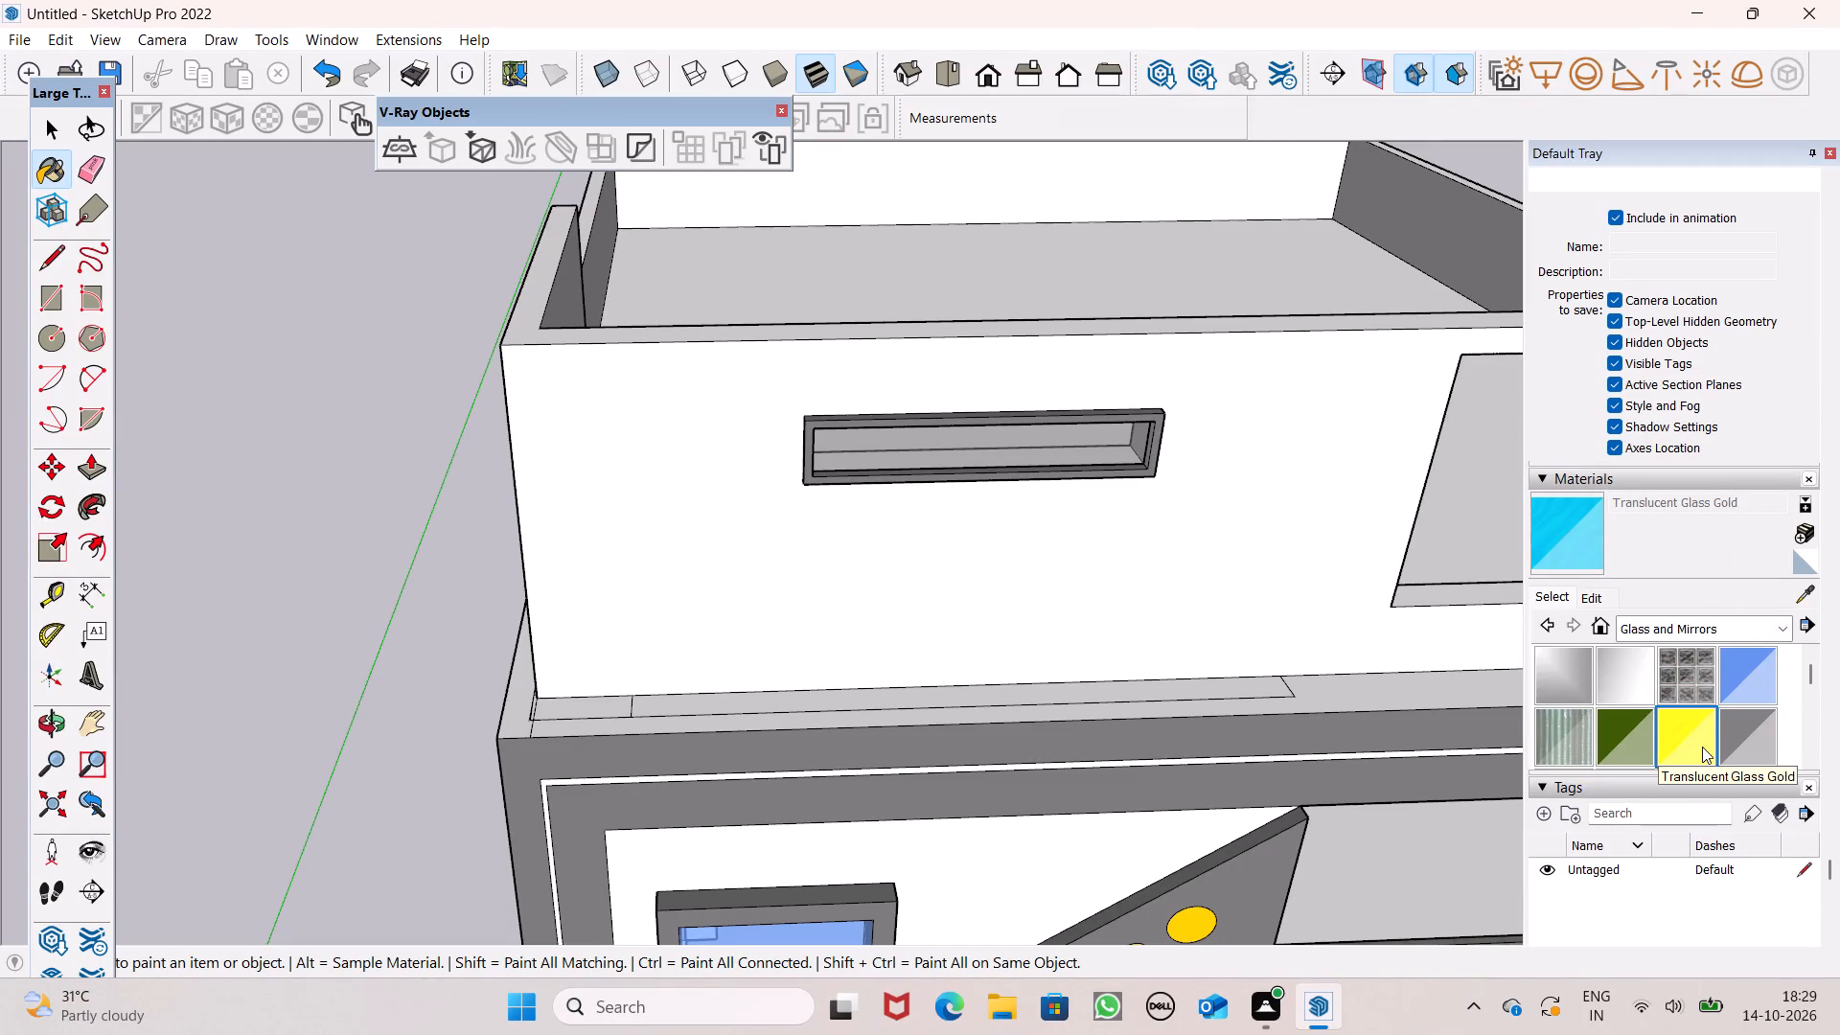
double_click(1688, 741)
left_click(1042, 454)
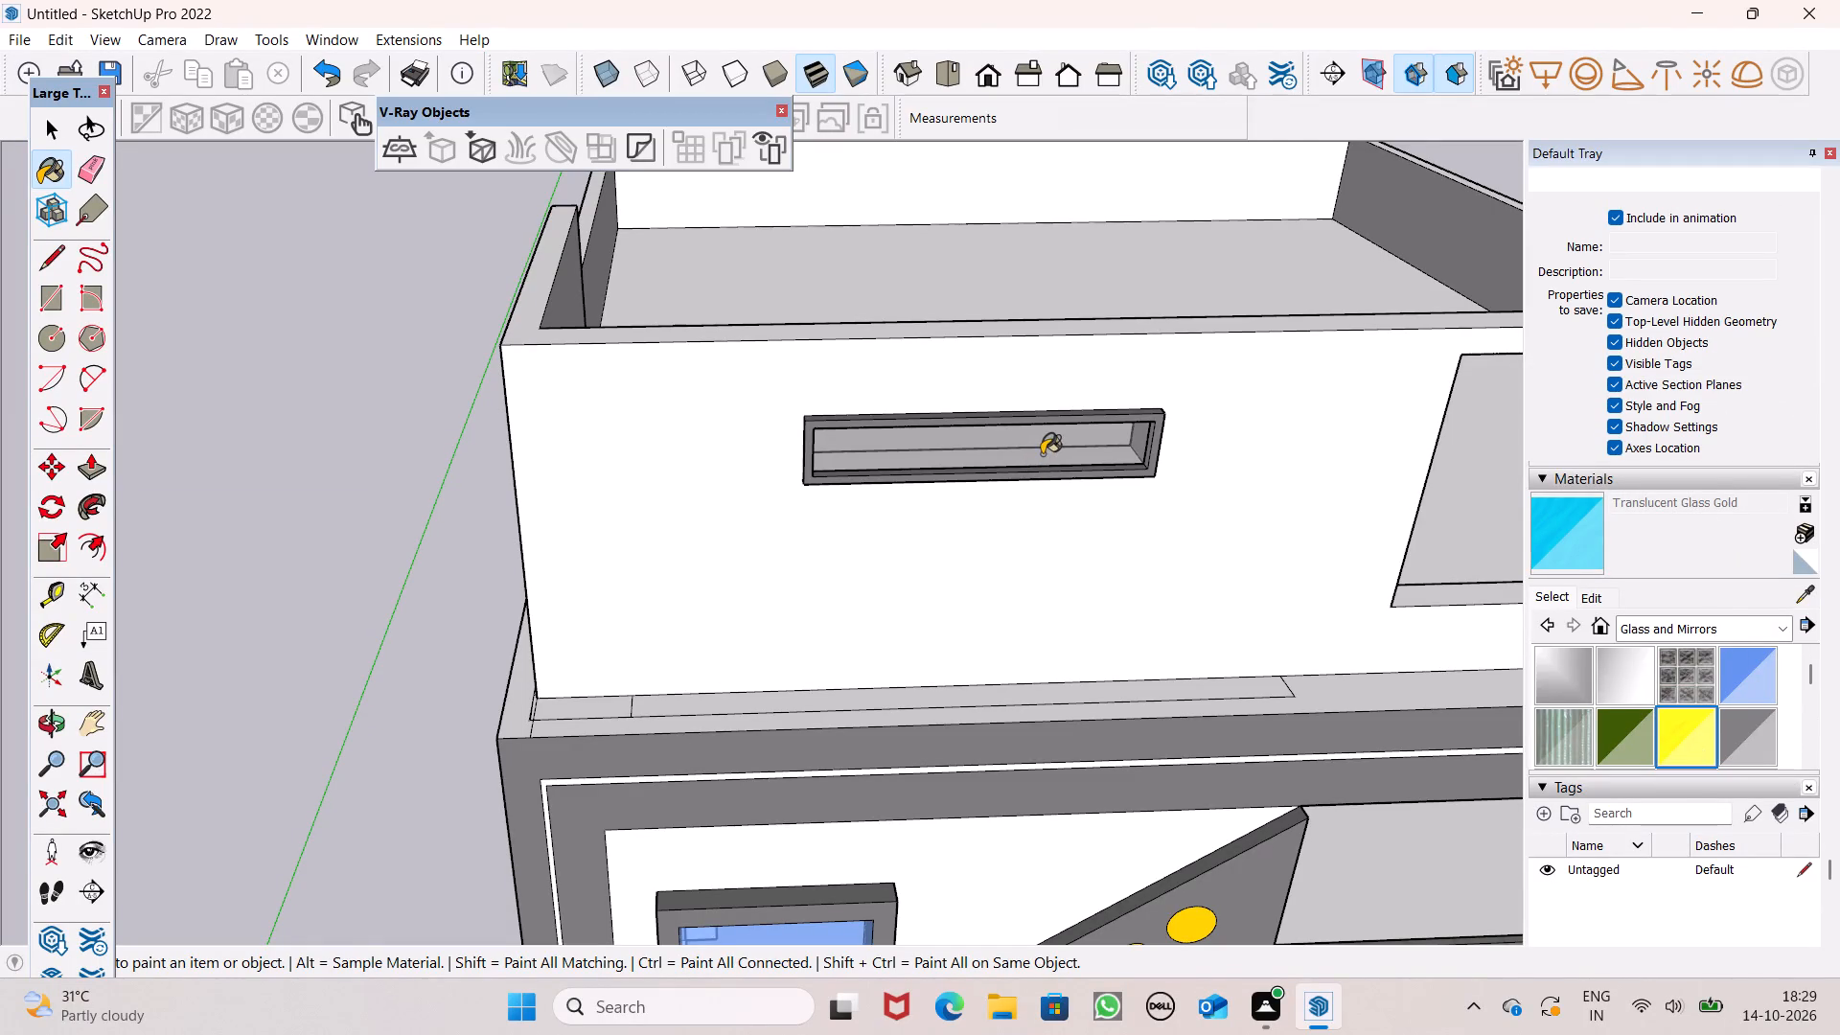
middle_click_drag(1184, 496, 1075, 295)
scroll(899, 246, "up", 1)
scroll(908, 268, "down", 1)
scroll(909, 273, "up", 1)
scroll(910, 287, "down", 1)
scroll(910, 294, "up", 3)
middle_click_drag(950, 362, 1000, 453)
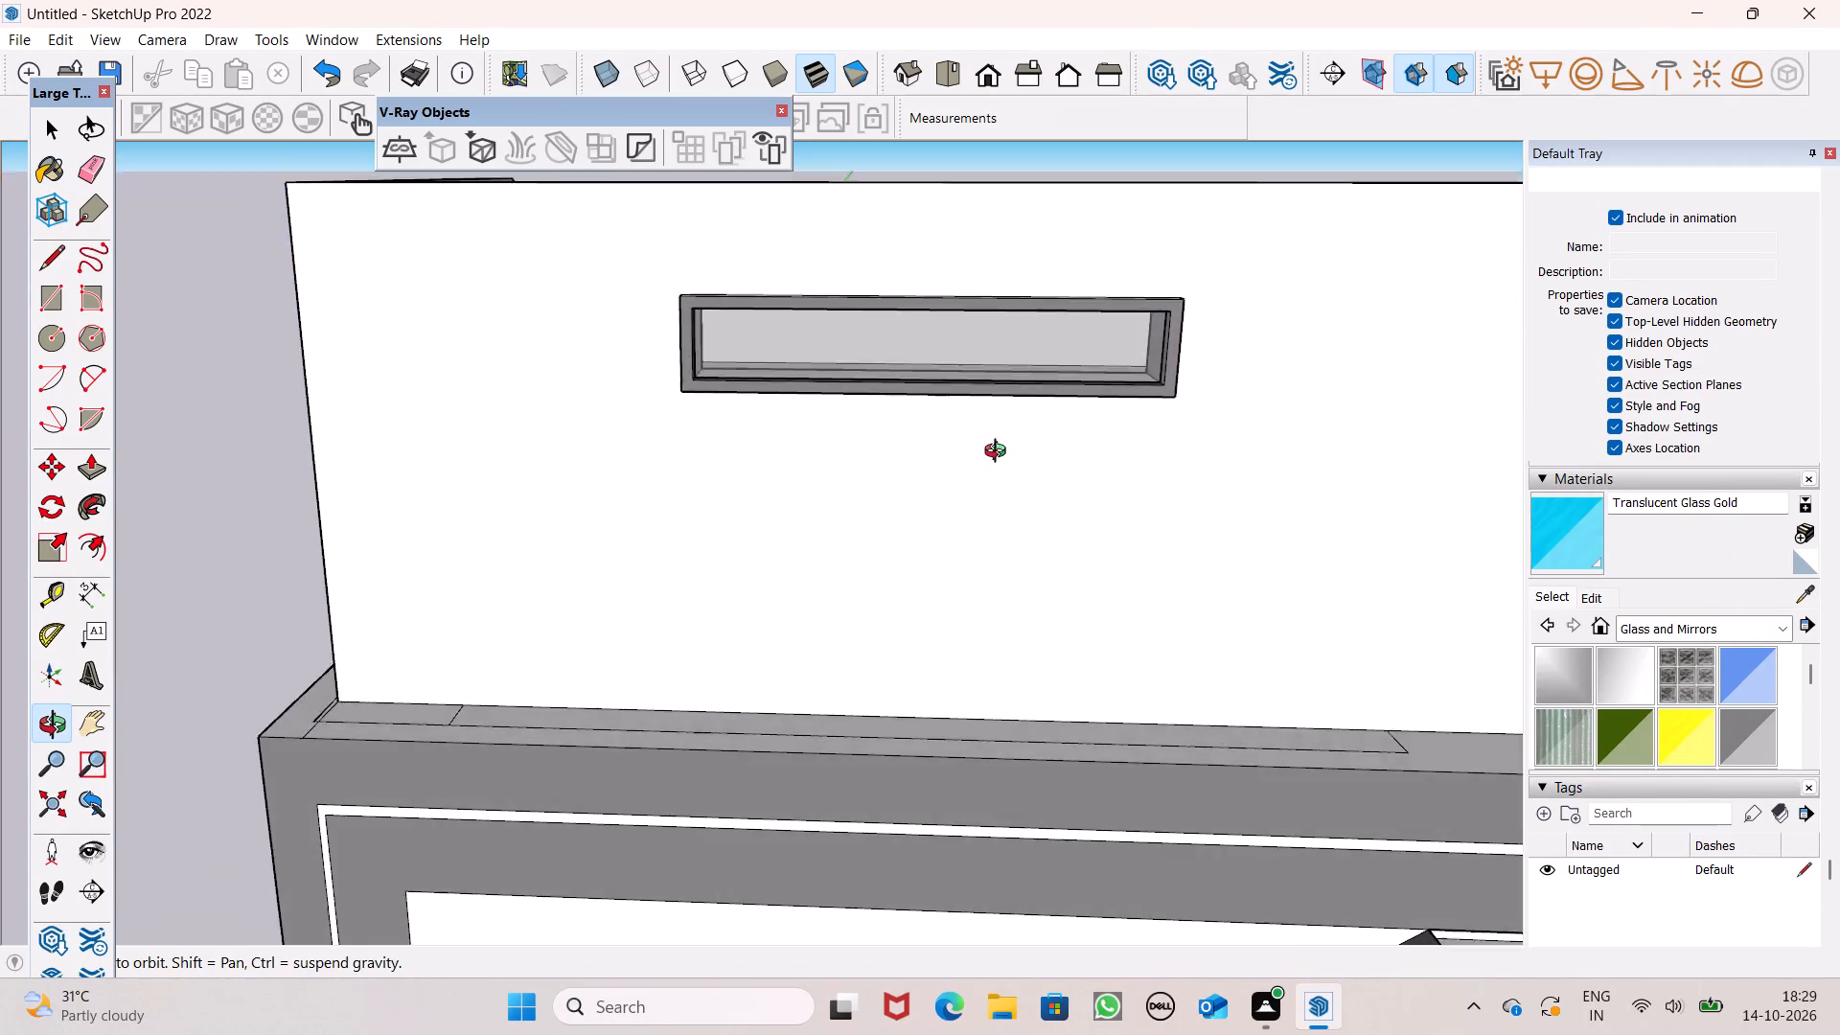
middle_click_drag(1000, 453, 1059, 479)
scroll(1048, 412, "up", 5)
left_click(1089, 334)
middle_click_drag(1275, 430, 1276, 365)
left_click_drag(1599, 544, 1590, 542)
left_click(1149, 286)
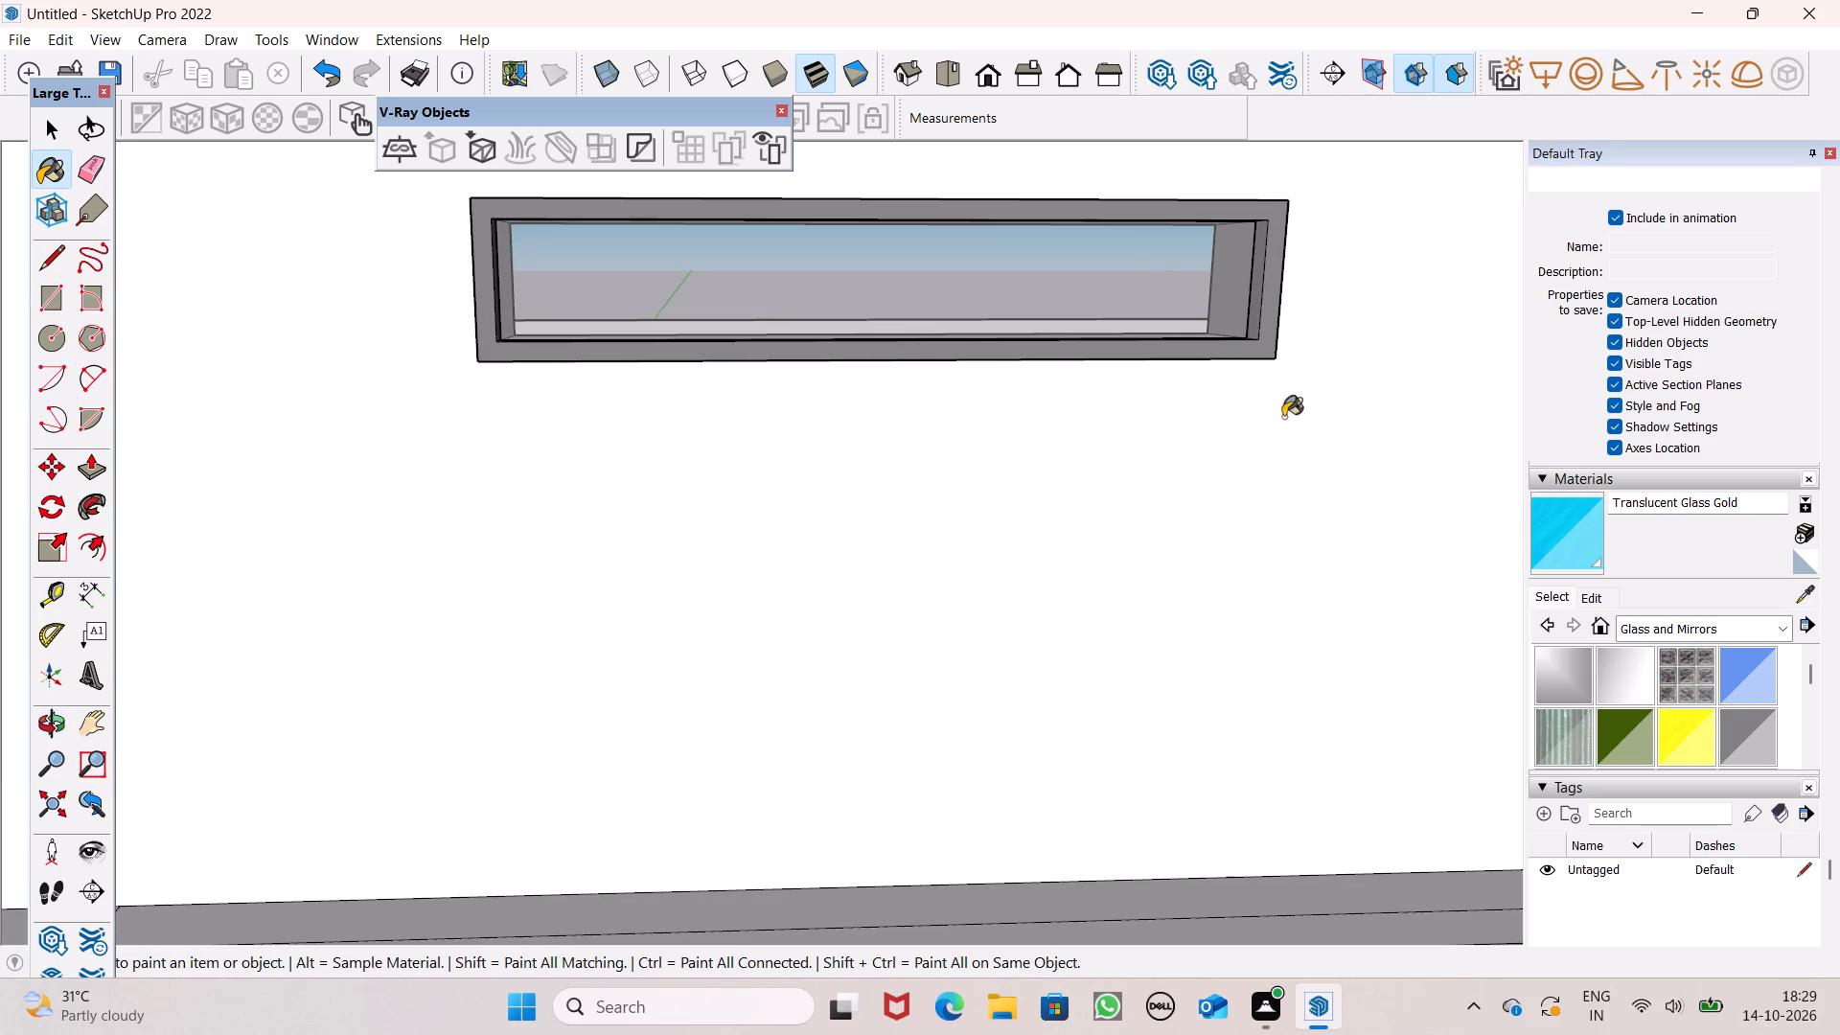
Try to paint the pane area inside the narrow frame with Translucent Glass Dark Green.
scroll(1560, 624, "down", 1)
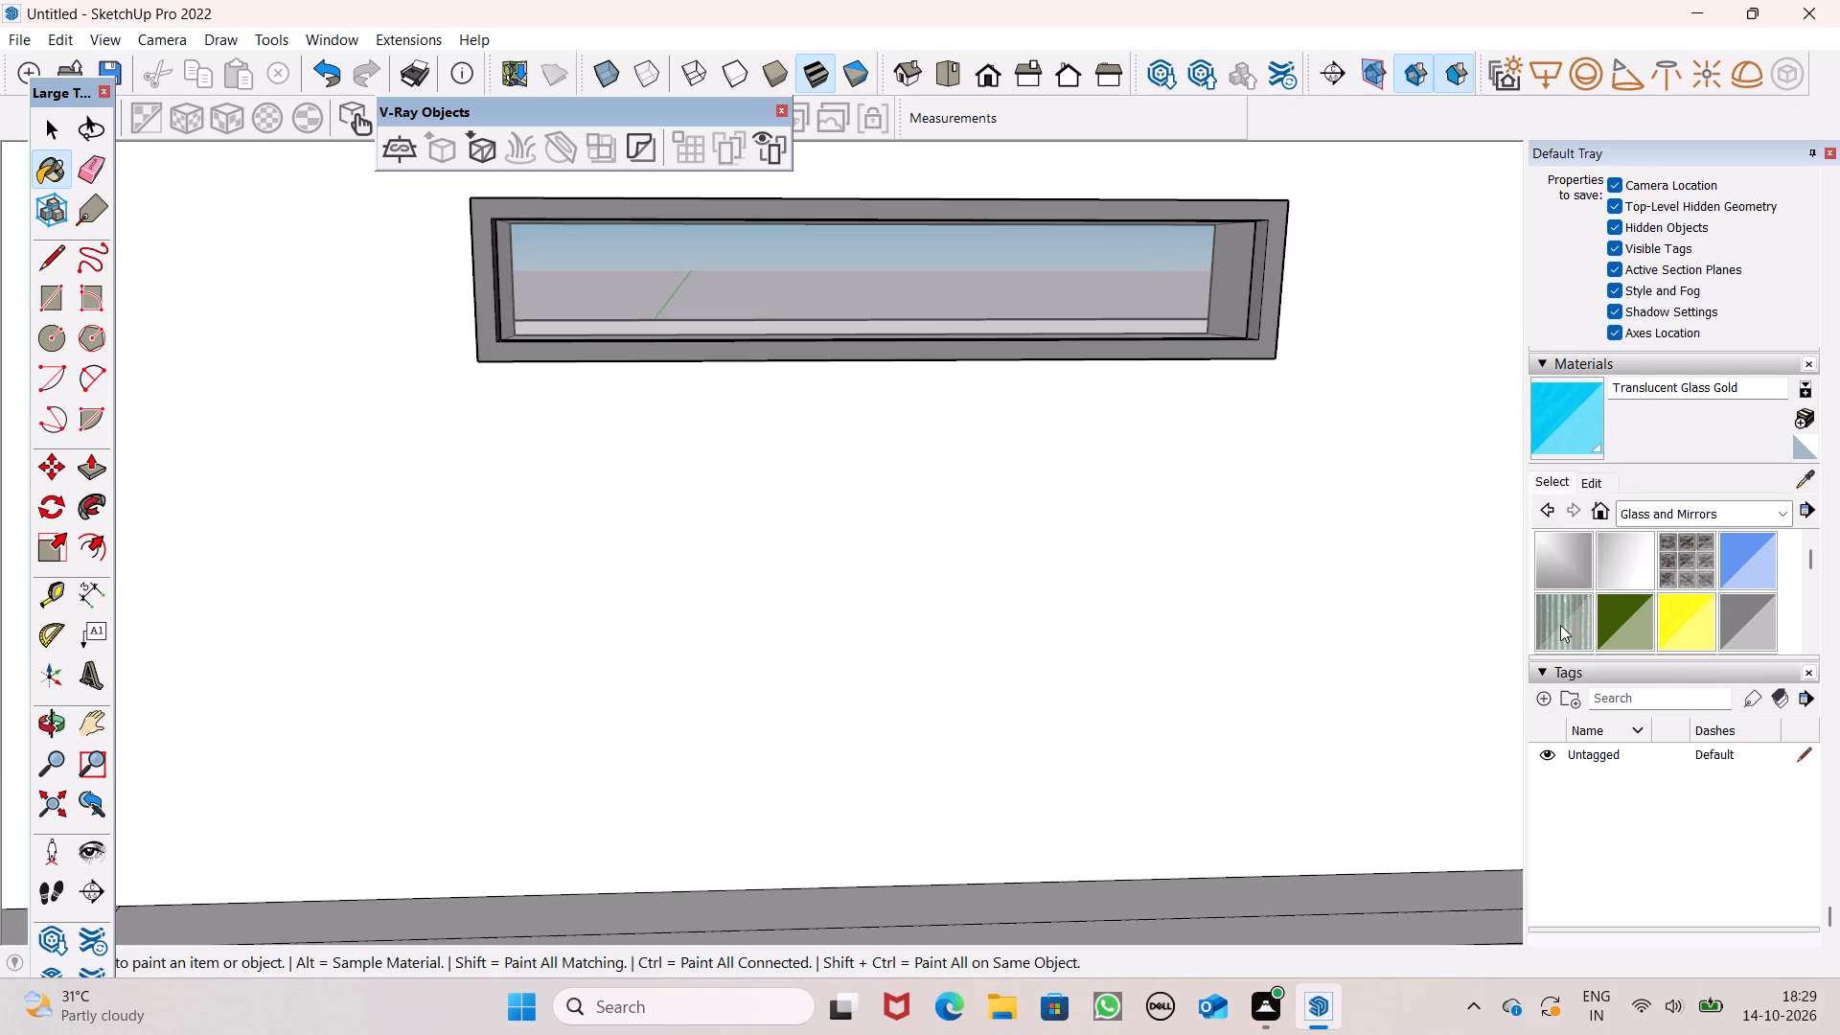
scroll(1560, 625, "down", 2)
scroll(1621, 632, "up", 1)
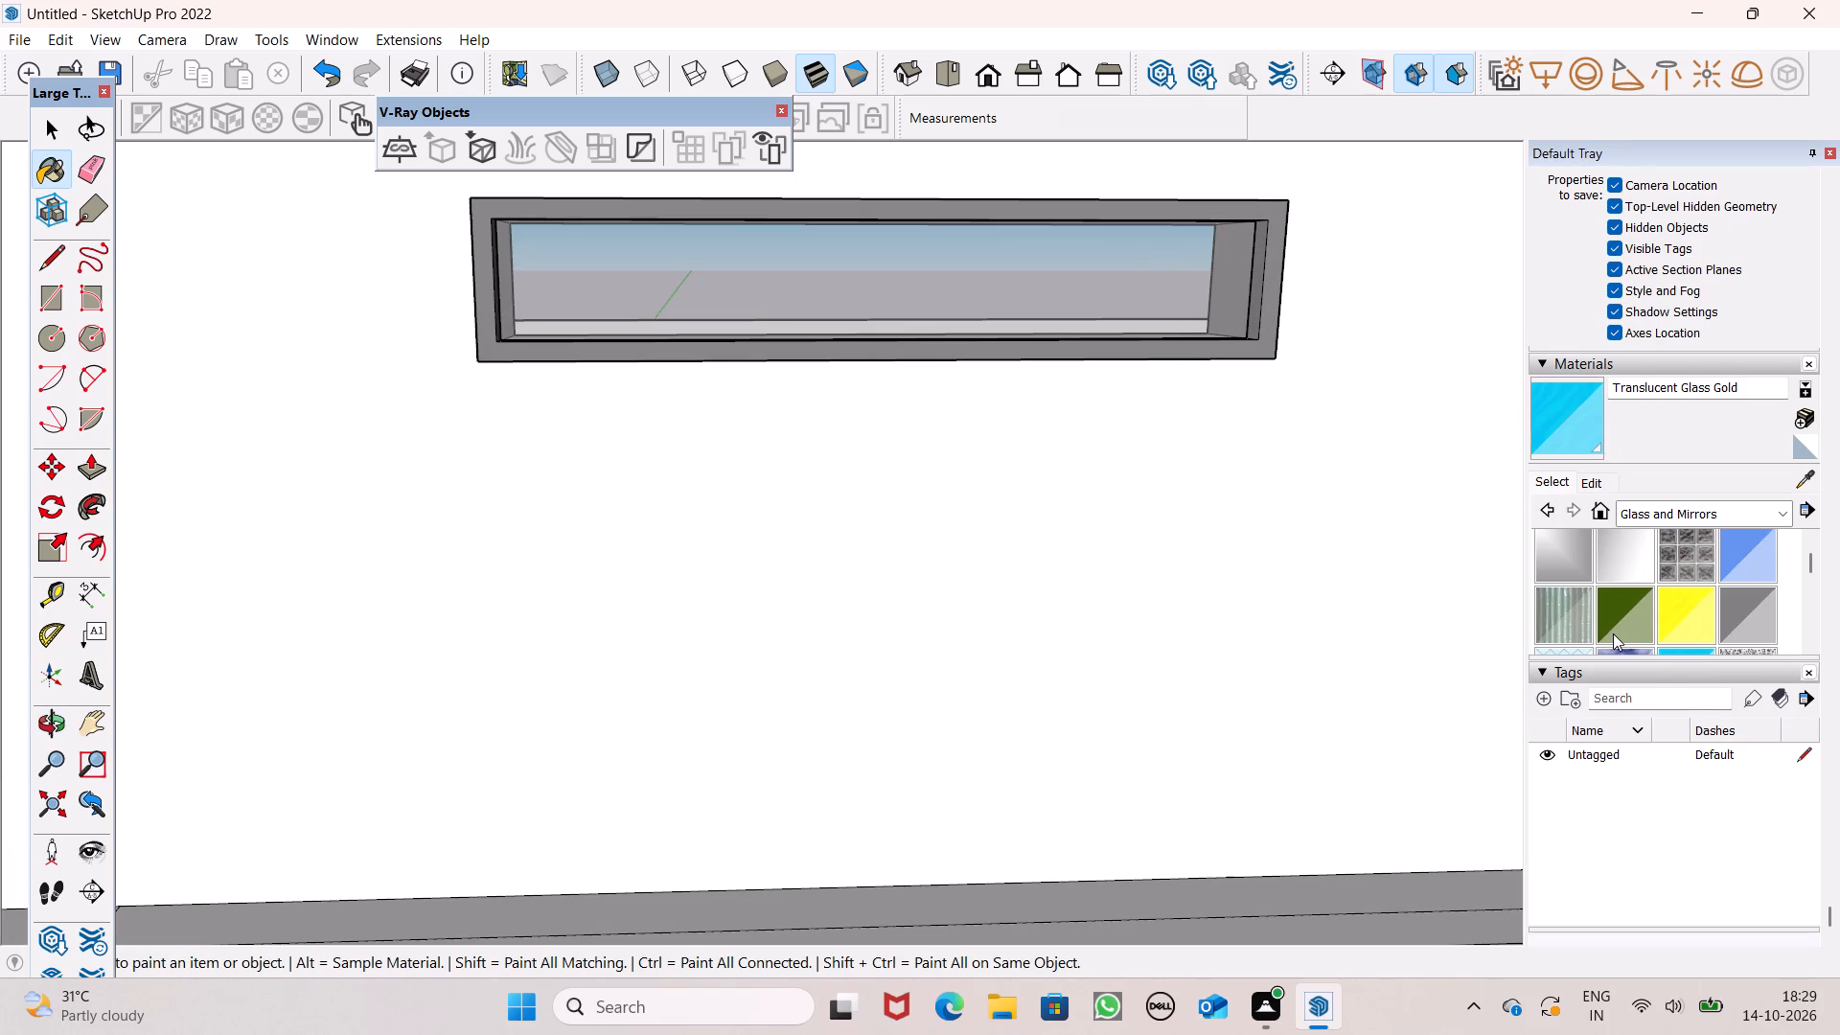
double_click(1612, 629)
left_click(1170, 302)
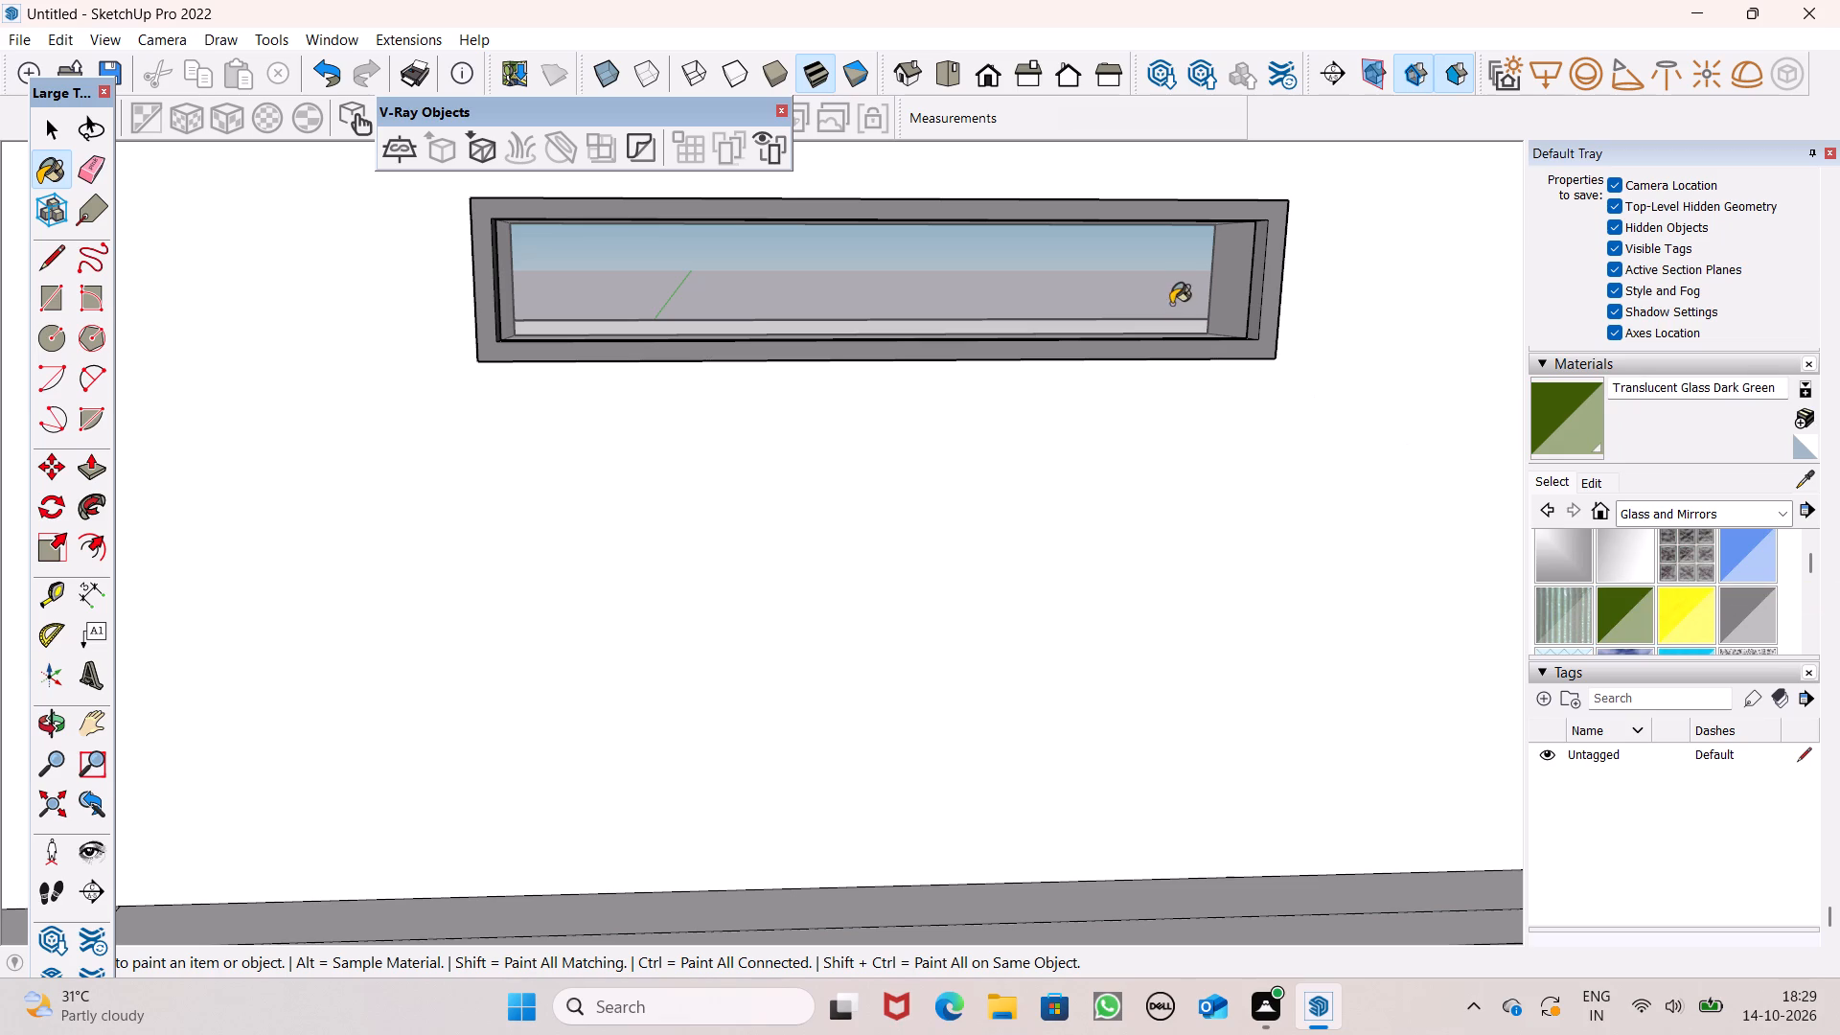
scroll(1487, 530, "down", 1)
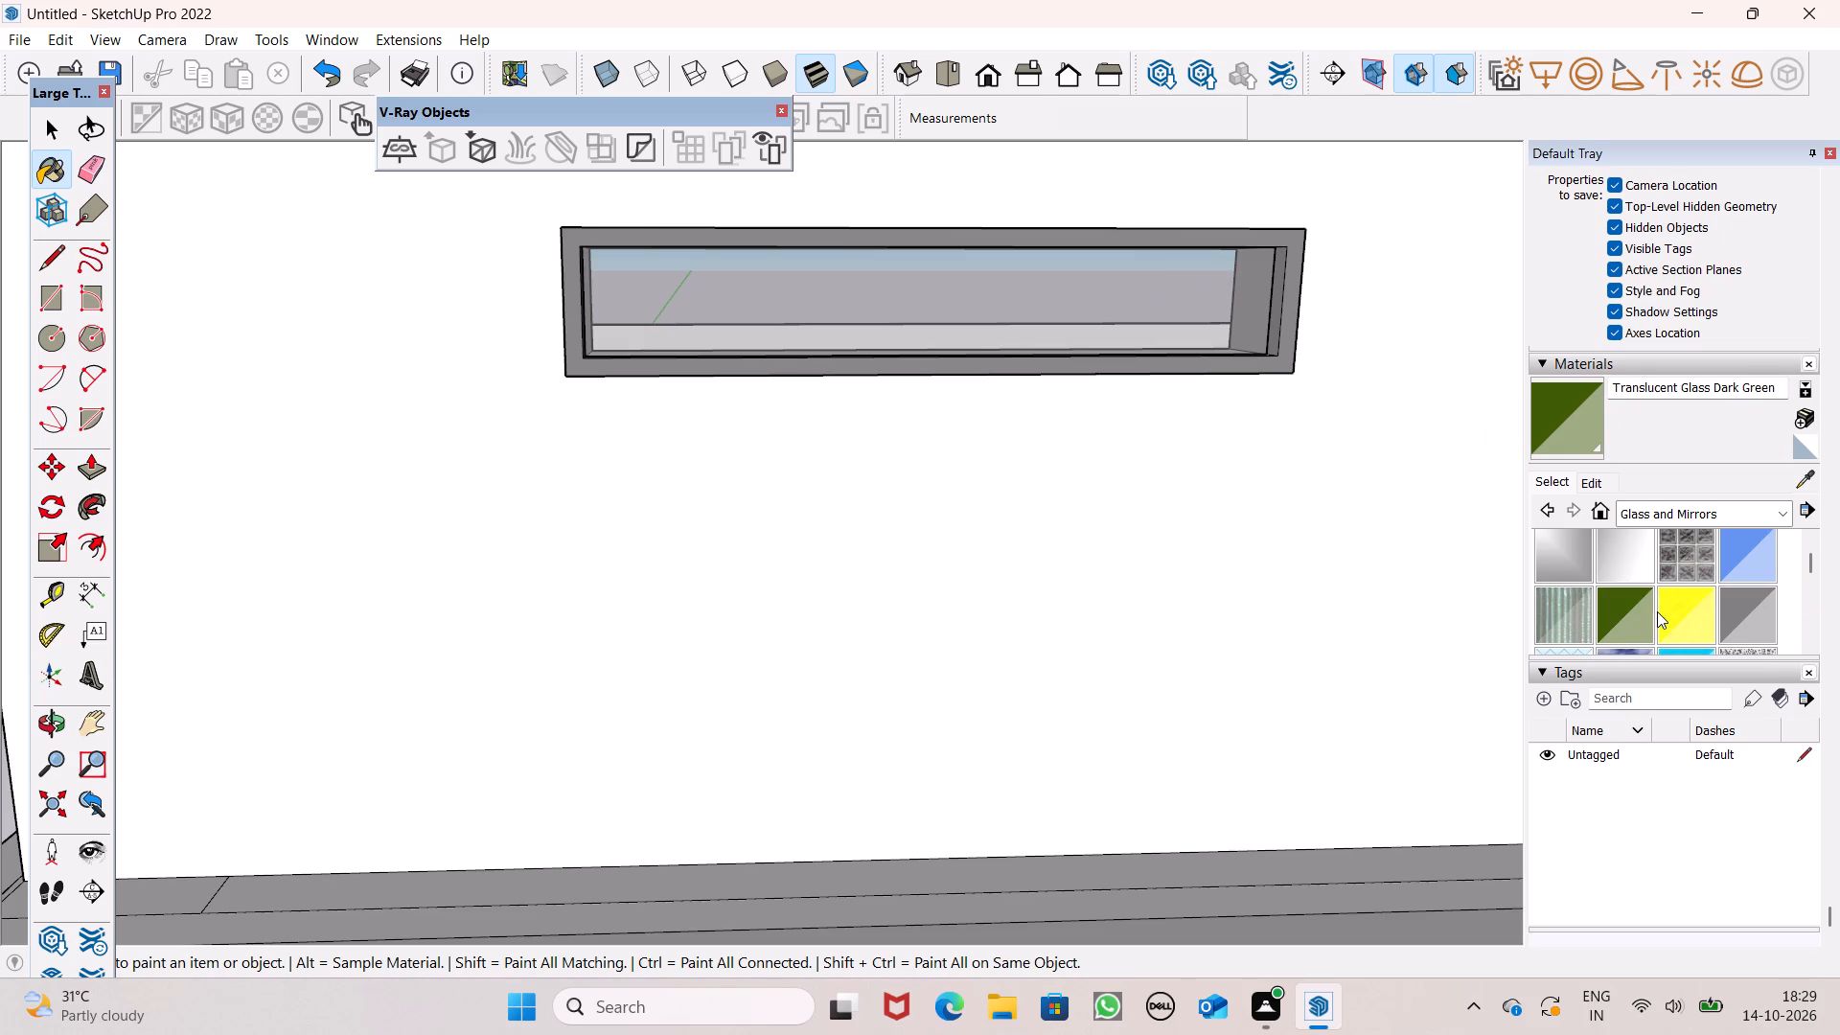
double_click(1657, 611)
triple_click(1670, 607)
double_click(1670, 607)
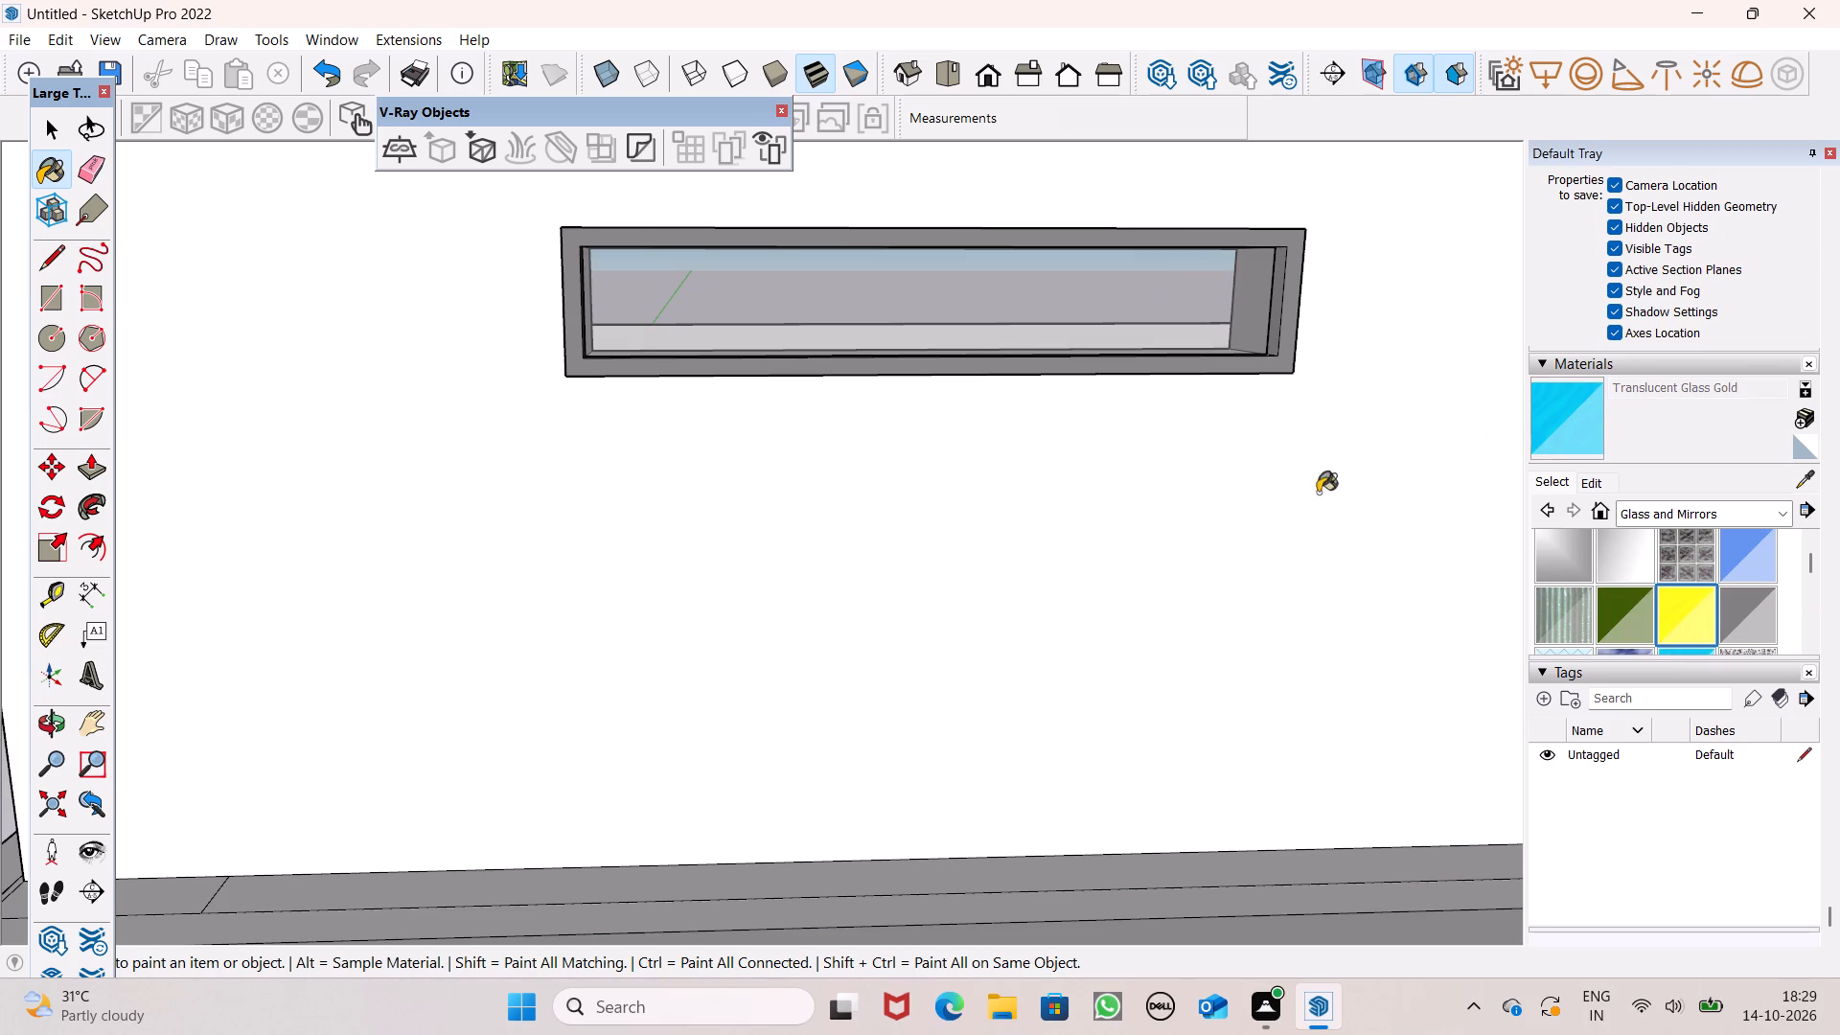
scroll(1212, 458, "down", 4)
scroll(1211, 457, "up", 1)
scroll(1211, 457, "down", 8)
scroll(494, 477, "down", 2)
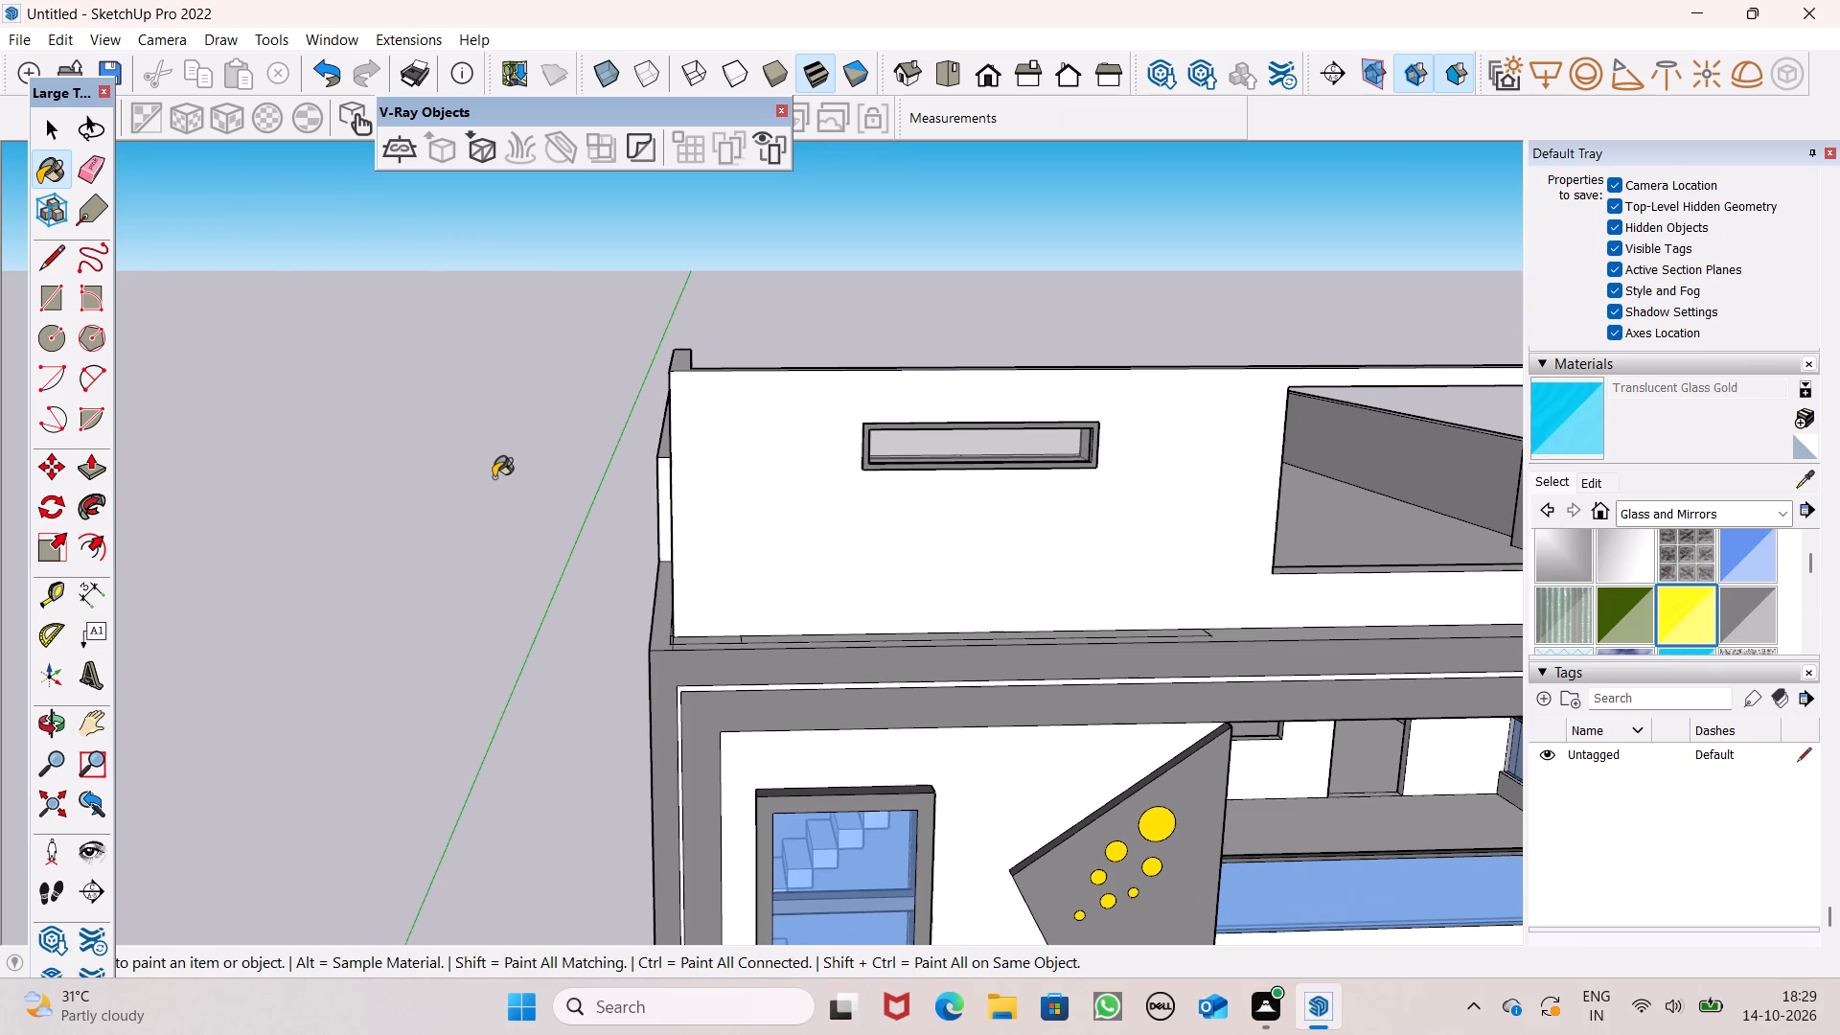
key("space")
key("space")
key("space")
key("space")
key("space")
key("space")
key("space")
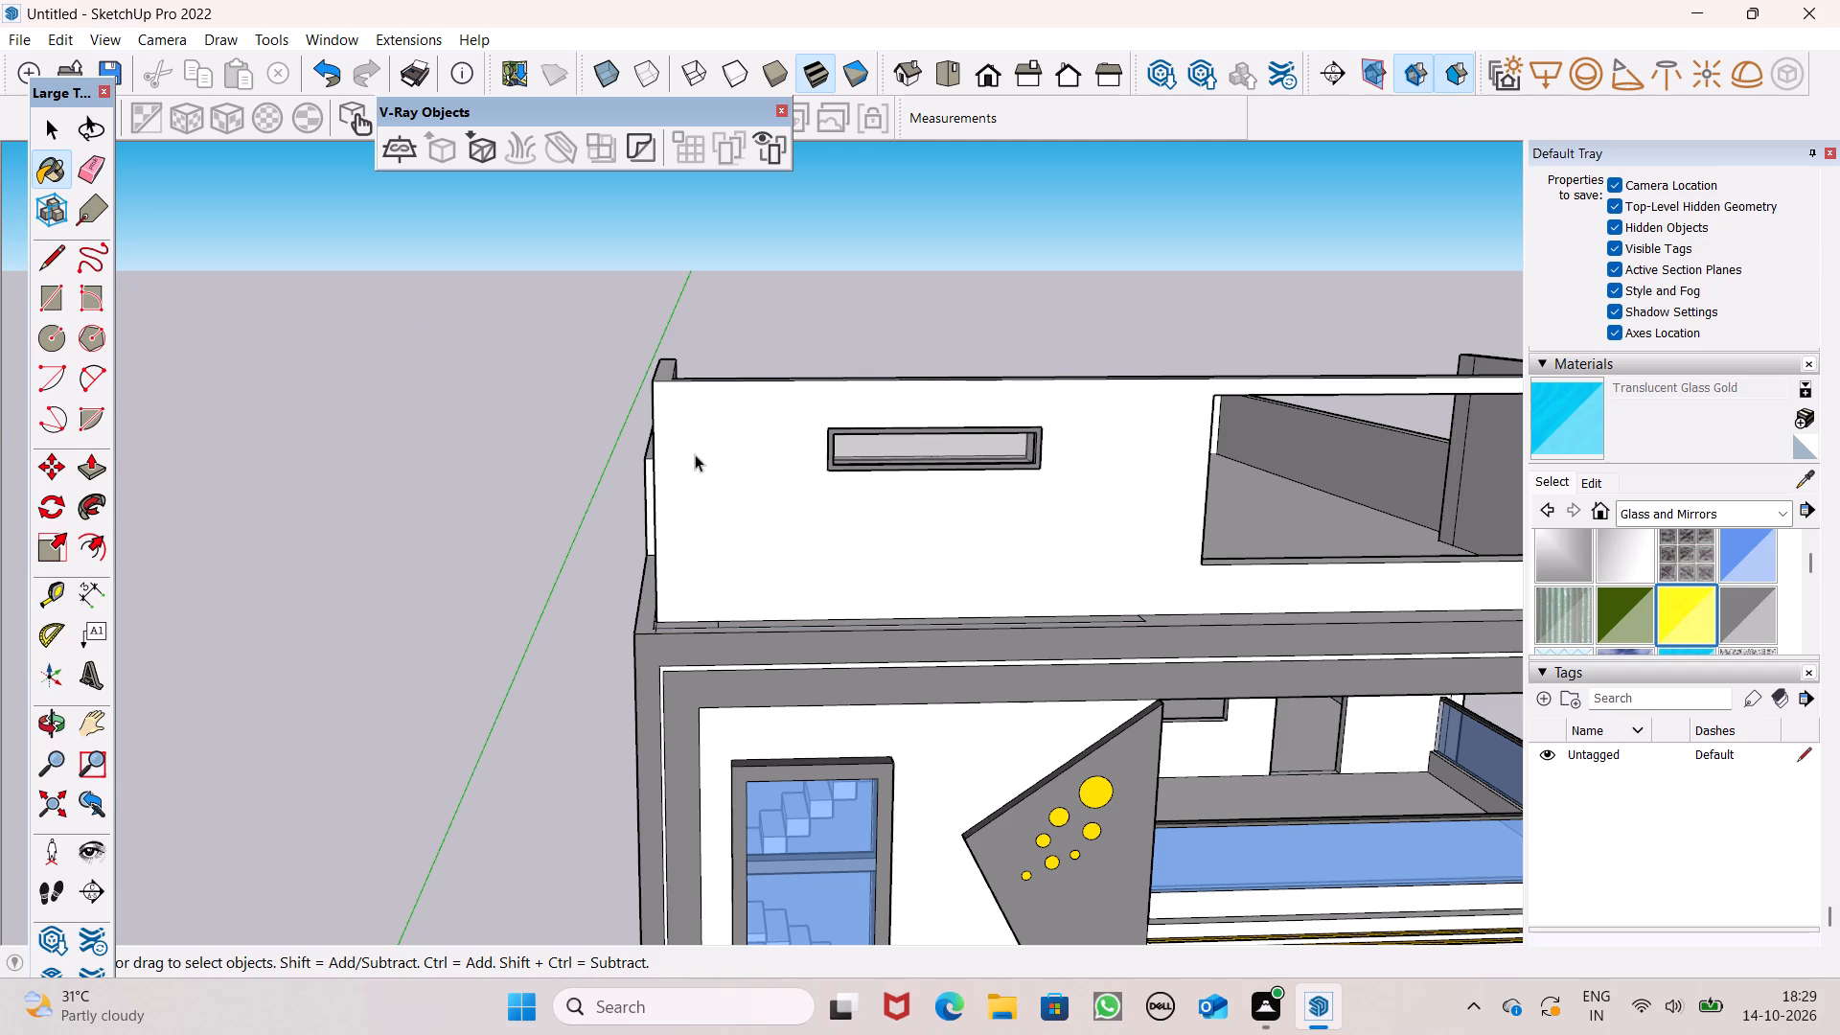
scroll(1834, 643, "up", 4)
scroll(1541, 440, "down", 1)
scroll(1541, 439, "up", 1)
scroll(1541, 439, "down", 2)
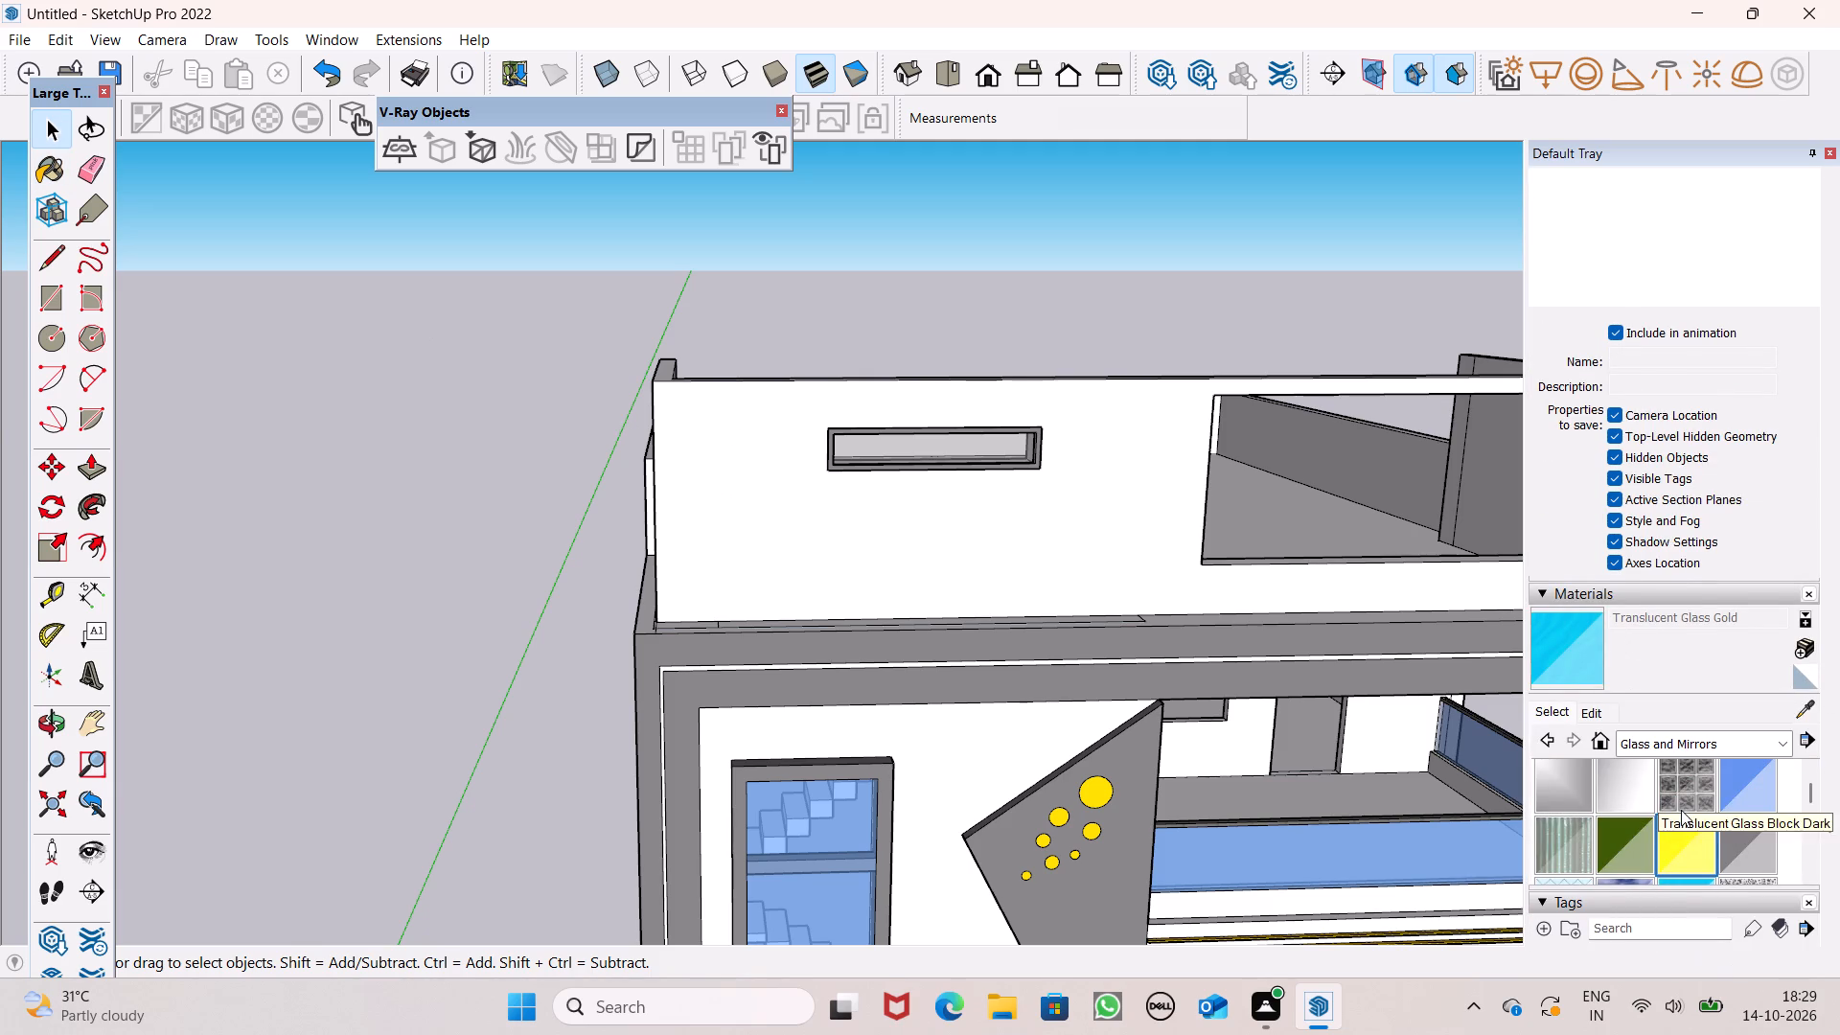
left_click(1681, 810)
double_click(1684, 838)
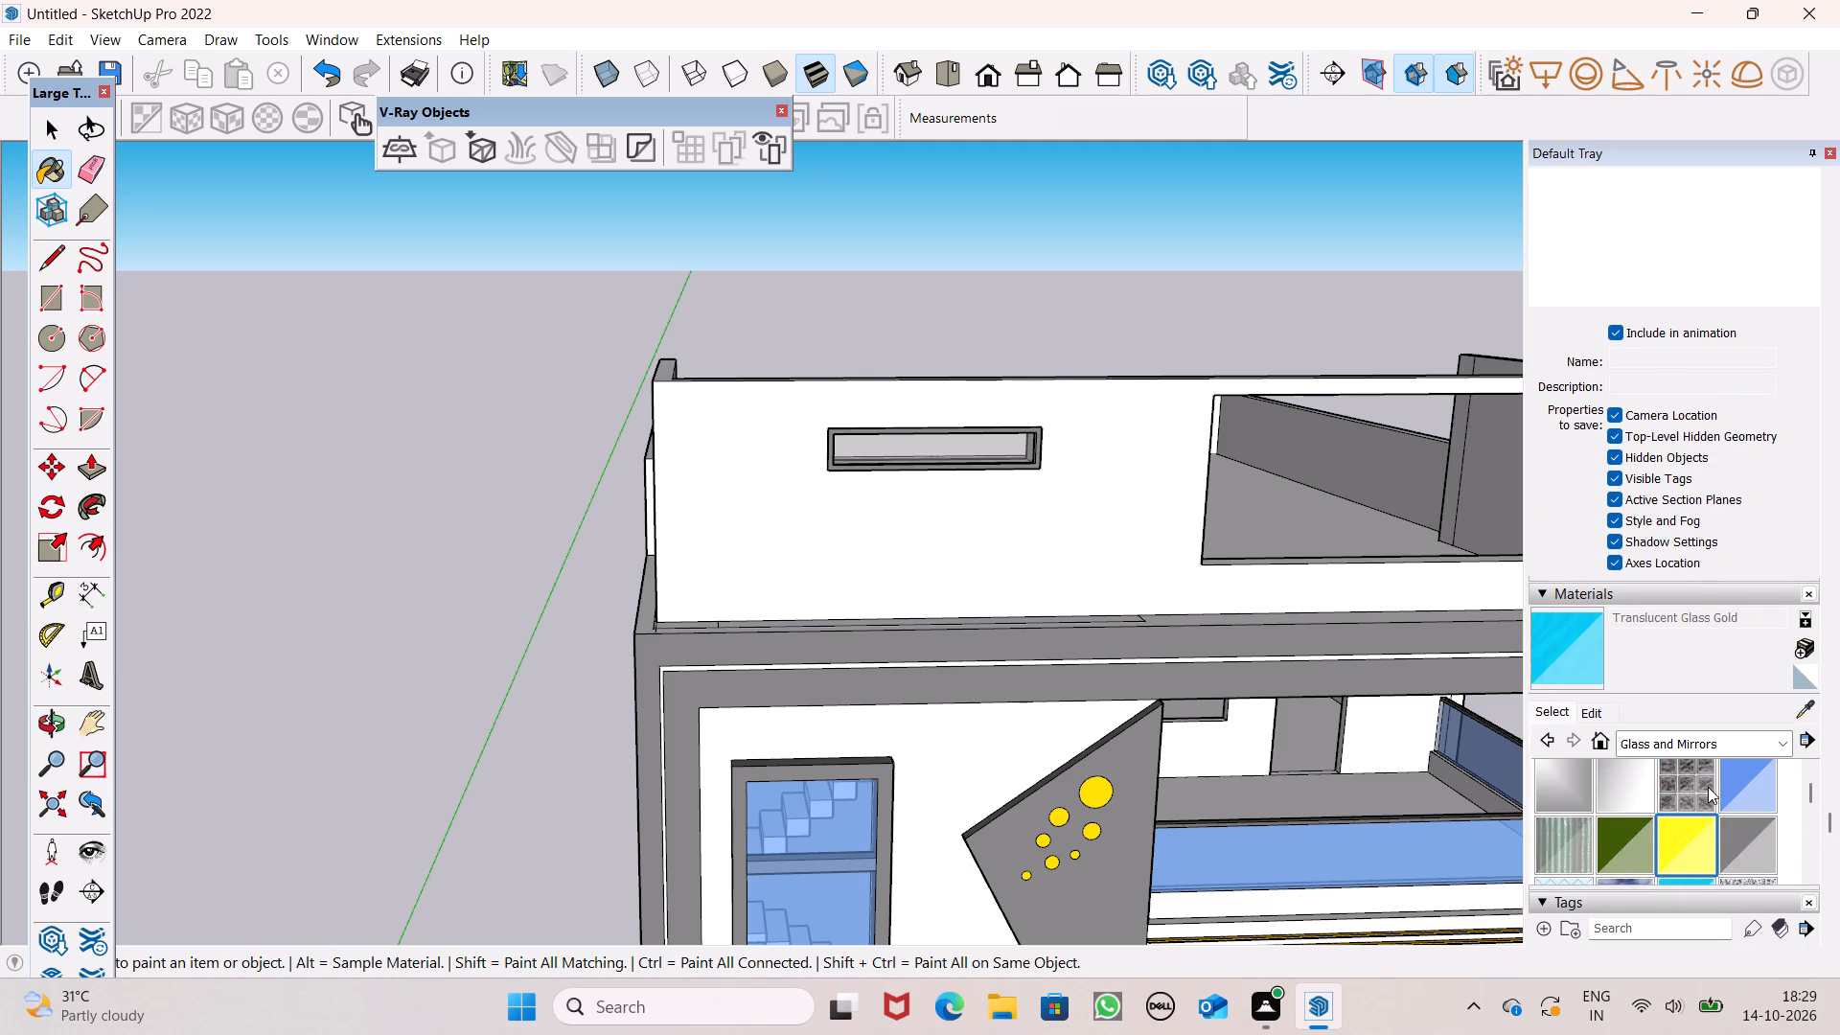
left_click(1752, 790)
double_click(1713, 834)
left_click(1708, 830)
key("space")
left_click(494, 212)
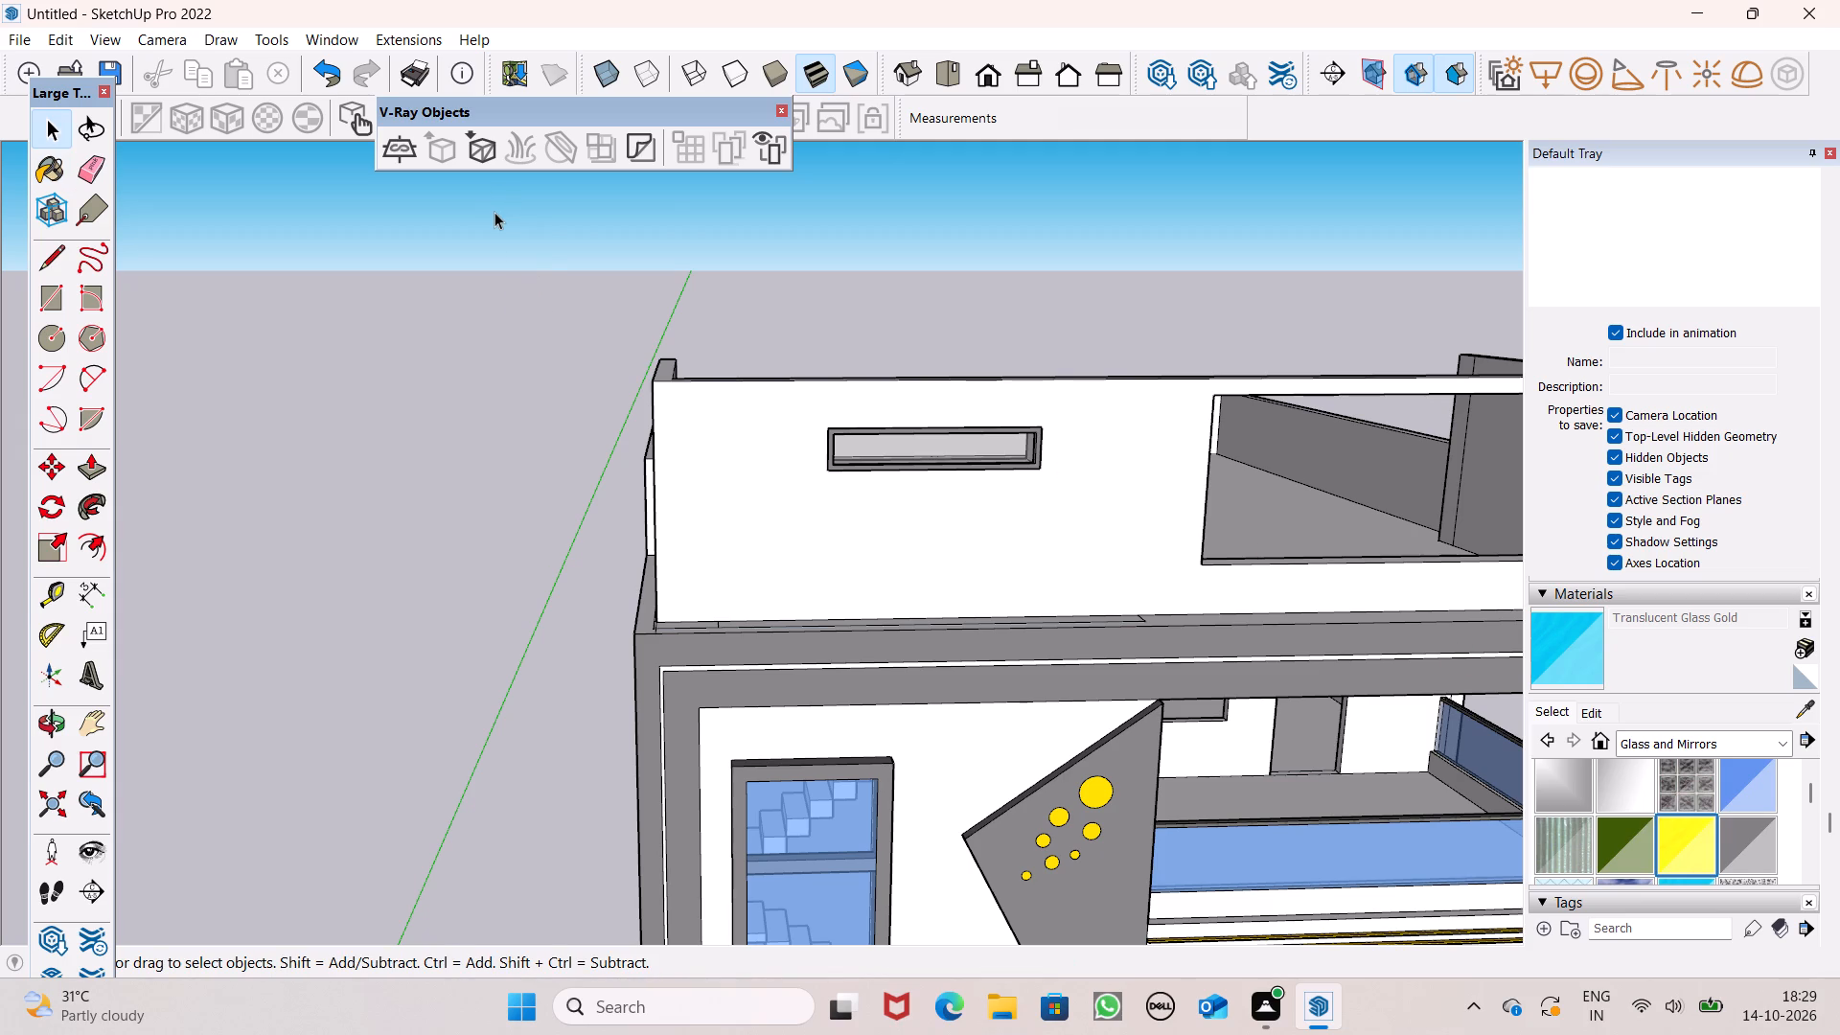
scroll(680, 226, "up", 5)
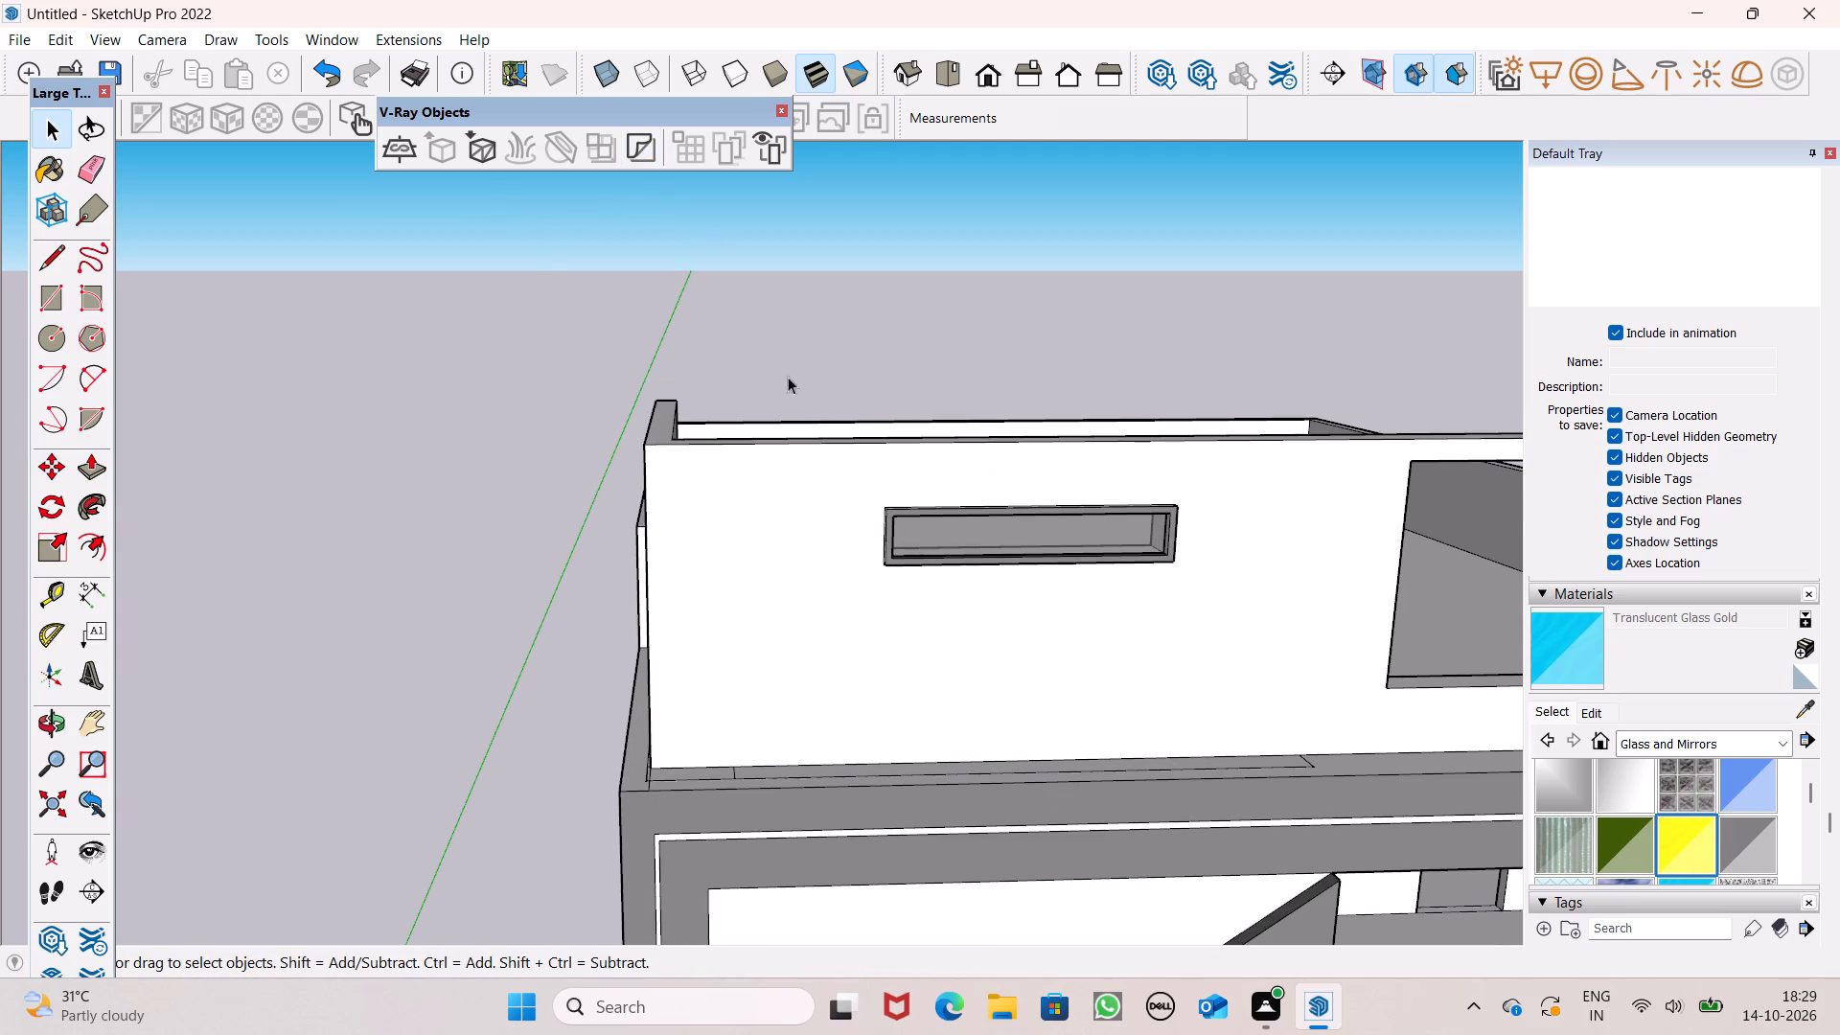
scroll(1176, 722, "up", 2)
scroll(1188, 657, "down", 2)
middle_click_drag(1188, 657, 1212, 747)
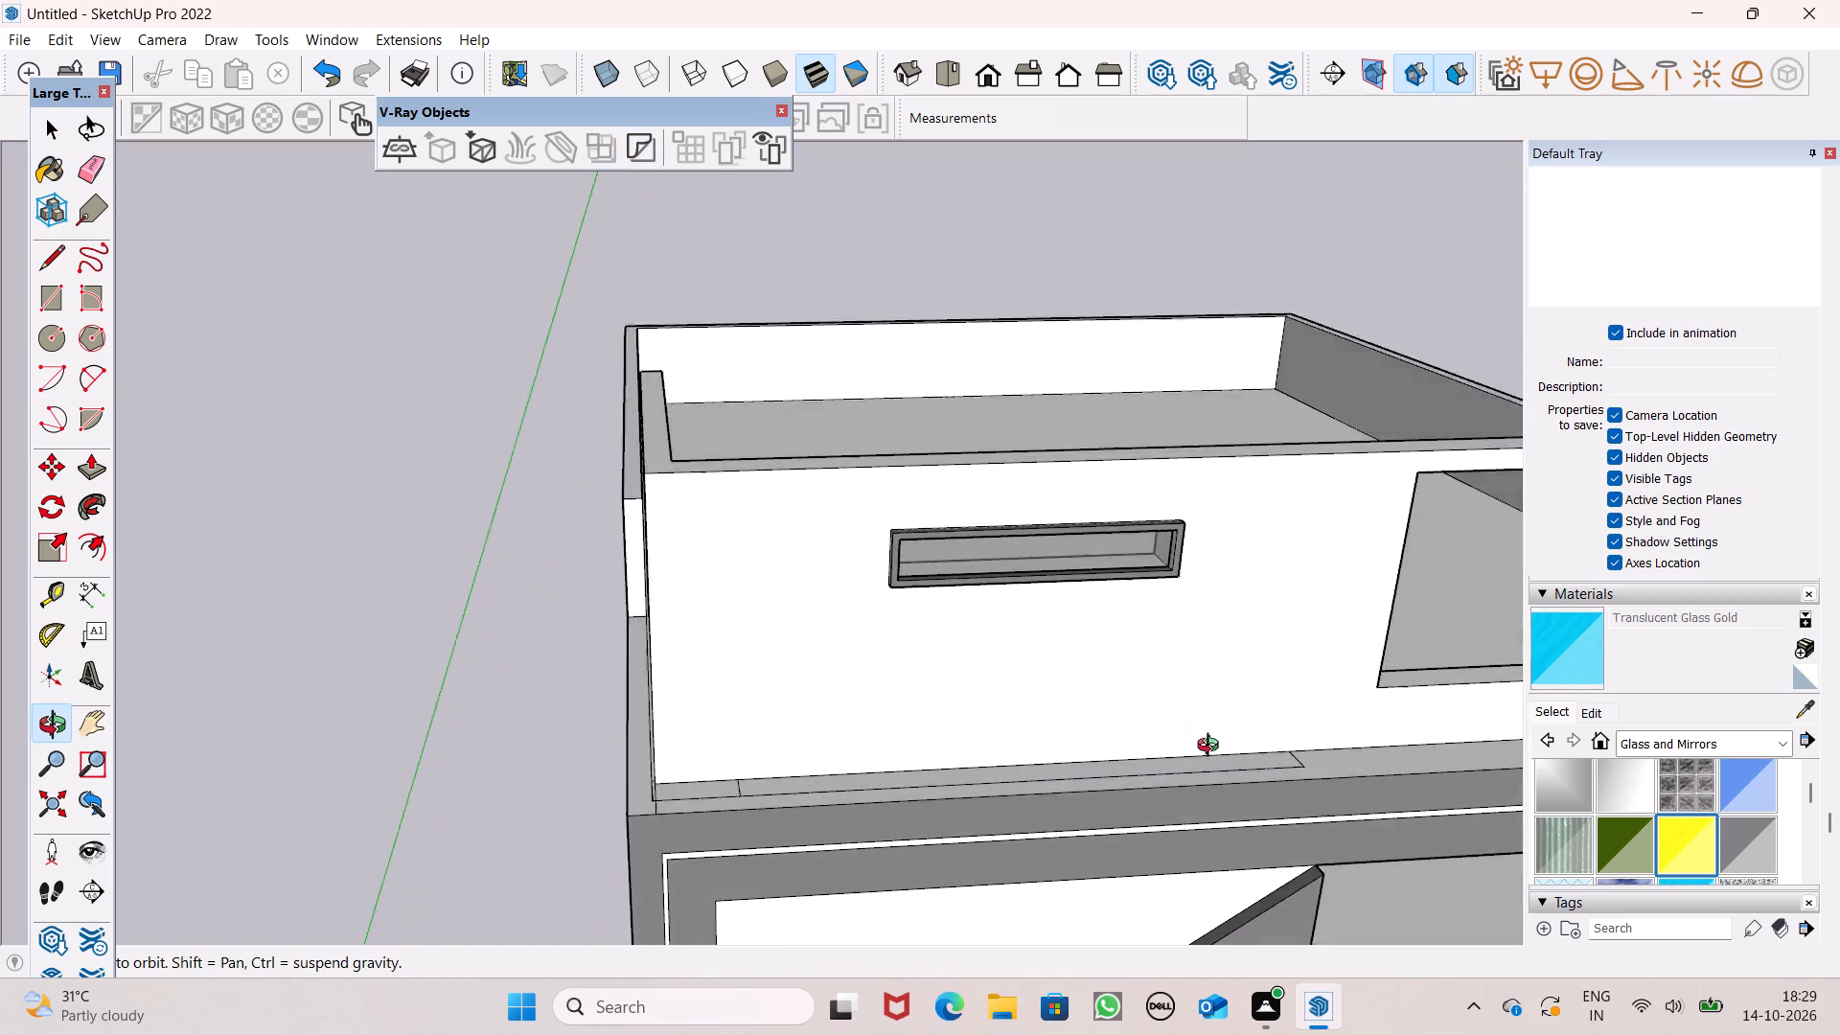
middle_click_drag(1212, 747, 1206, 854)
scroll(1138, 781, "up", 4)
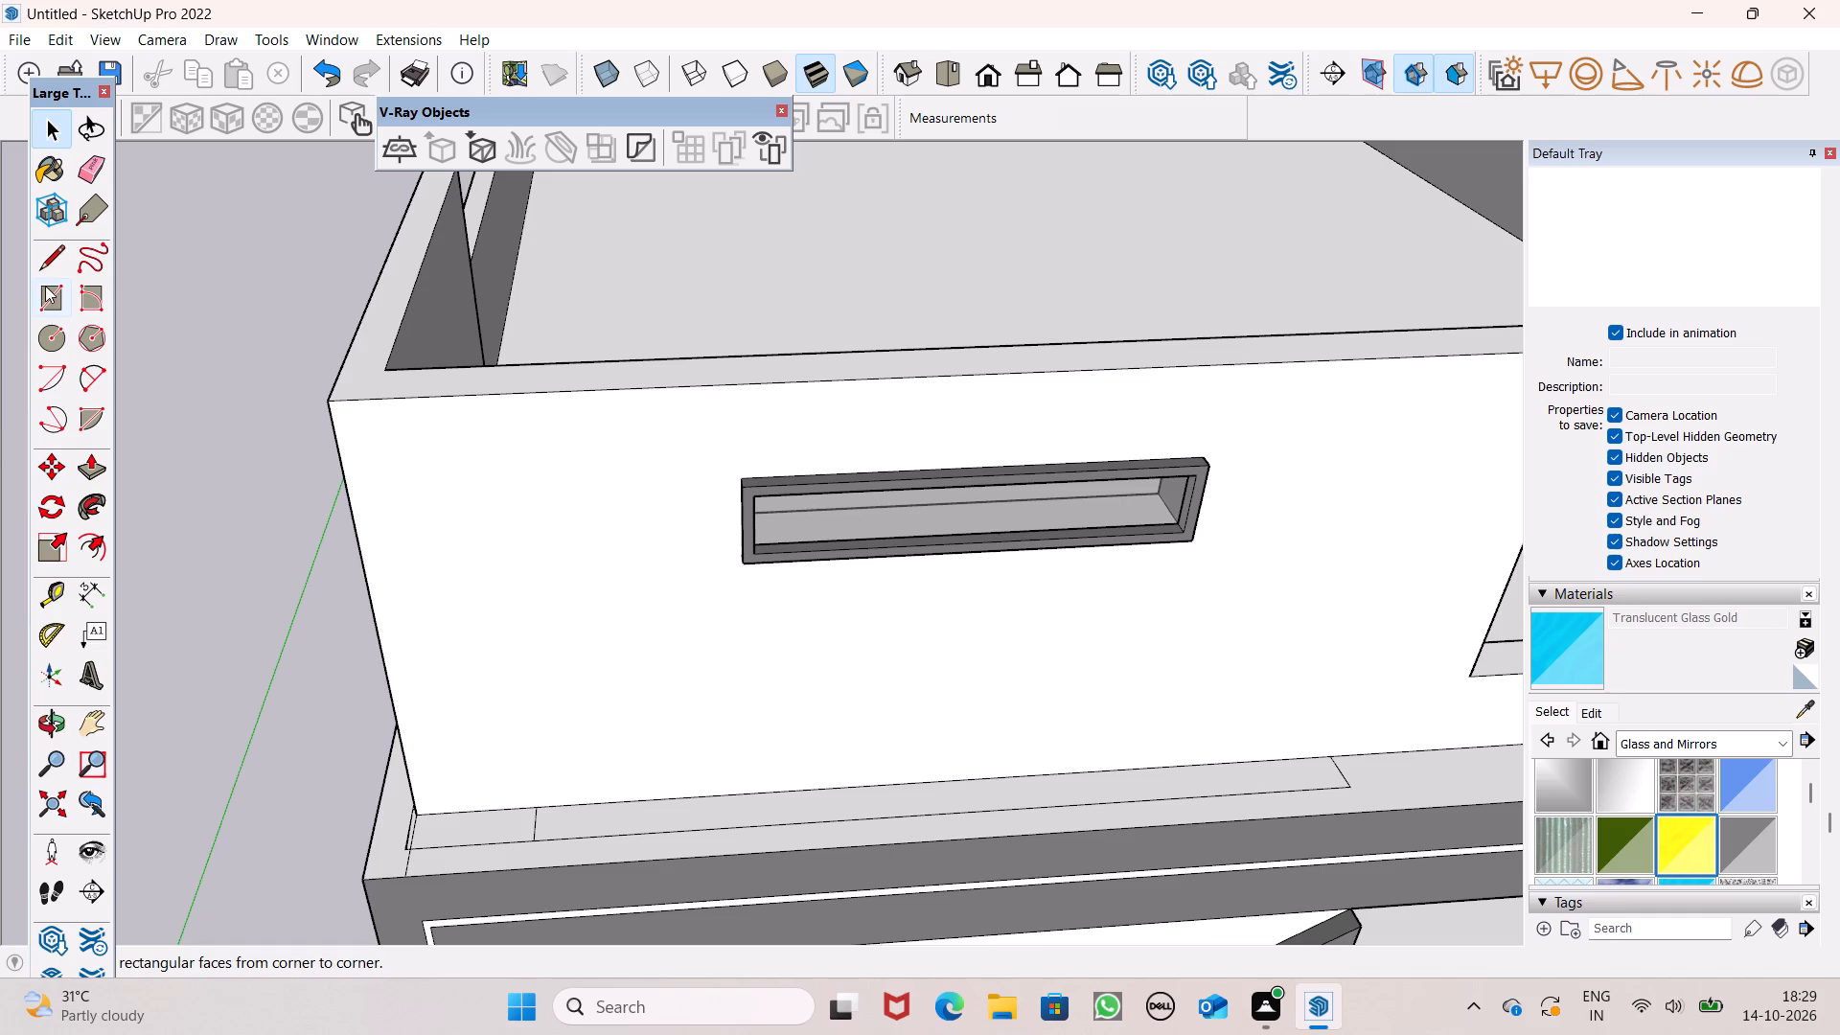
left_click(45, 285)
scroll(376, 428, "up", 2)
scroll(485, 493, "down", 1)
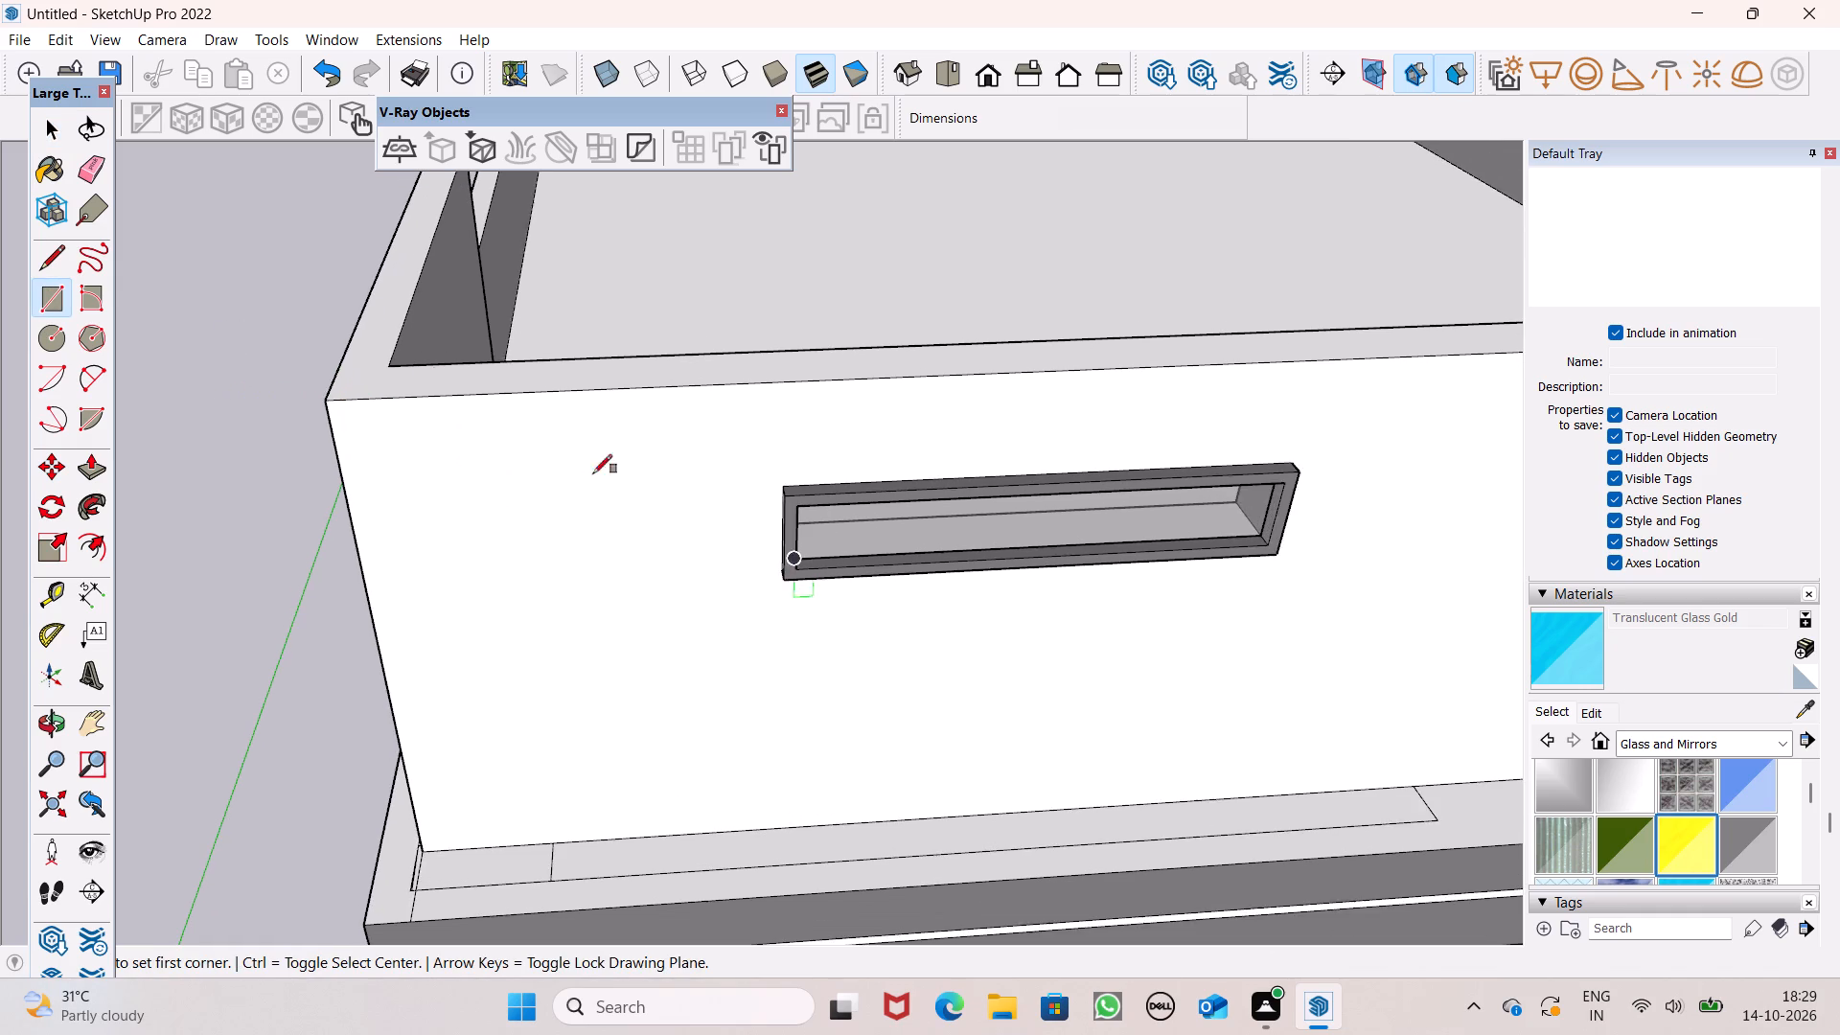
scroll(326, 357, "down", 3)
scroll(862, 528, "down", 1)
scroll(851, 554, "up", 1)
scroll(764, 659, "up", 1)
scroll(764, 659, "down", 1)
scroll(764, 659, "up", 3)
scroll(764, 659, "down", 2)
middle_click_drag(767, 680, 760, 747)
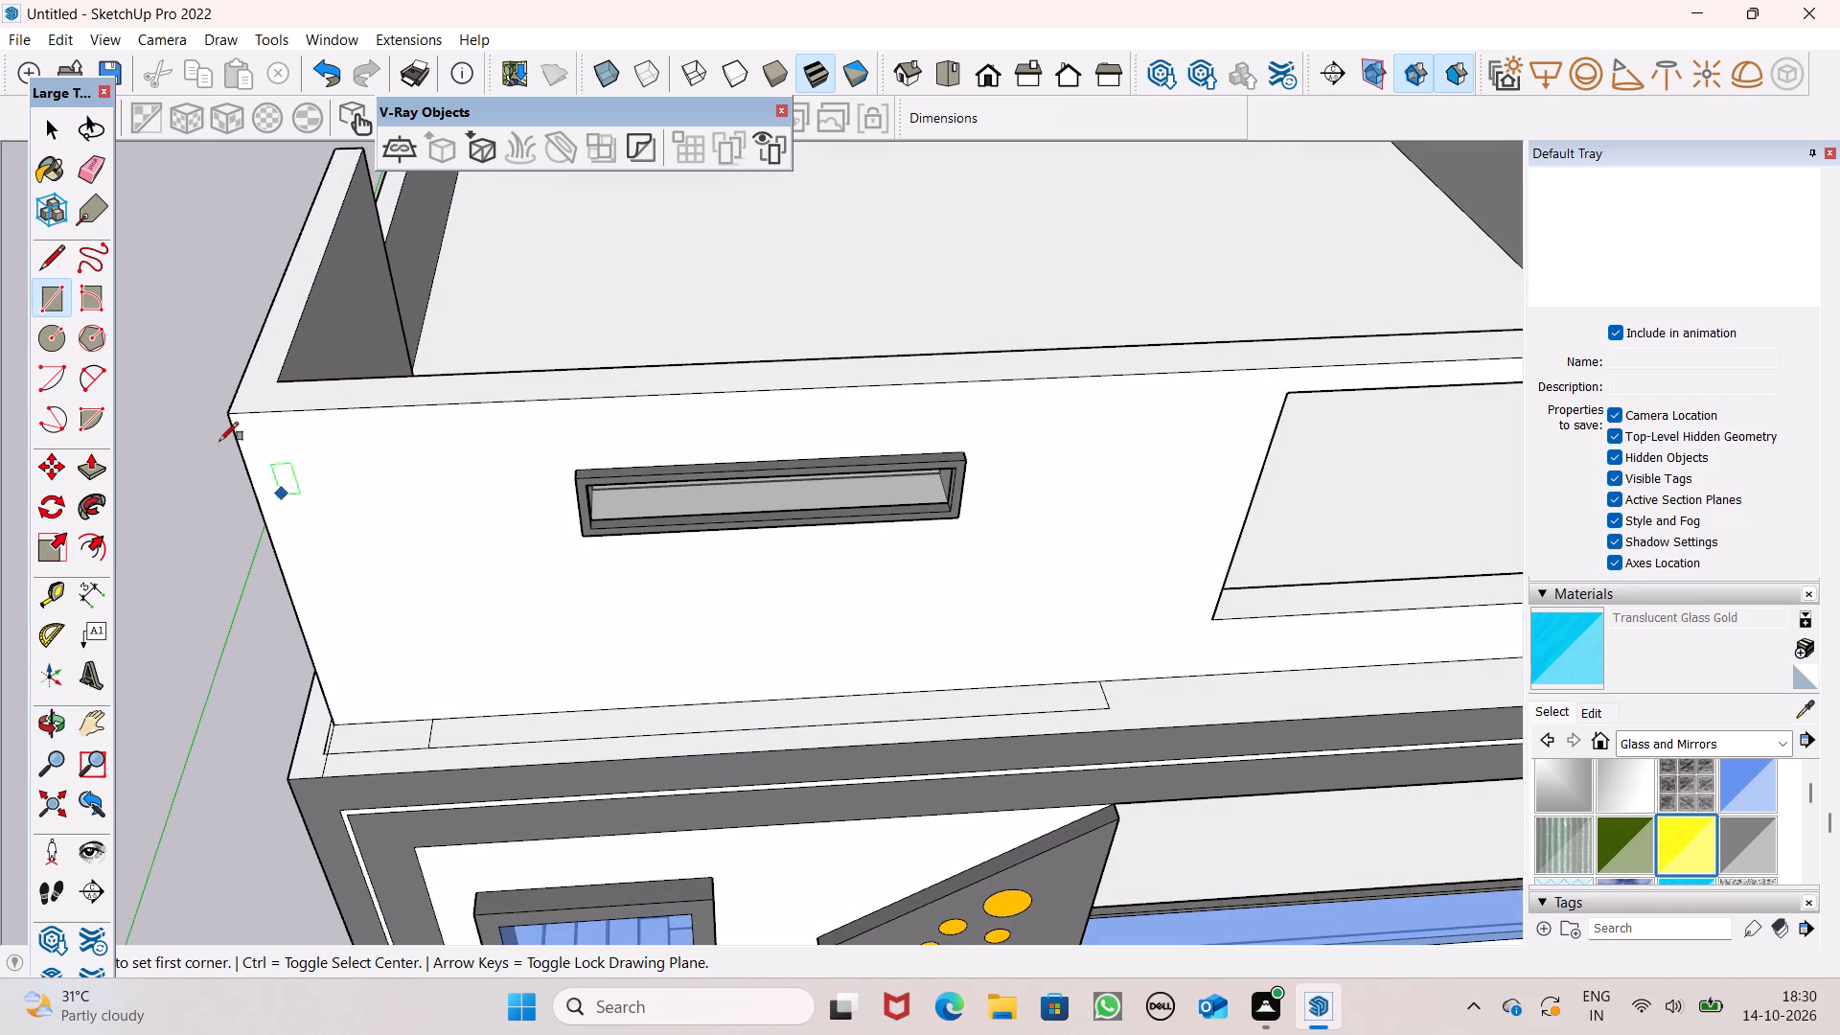
Erase the leftover strip outline and its short end lines on the ledge below the narrow upper-wall frame.
left_click(96, 183)
middle_click_drag(294, 643, 325, 691)
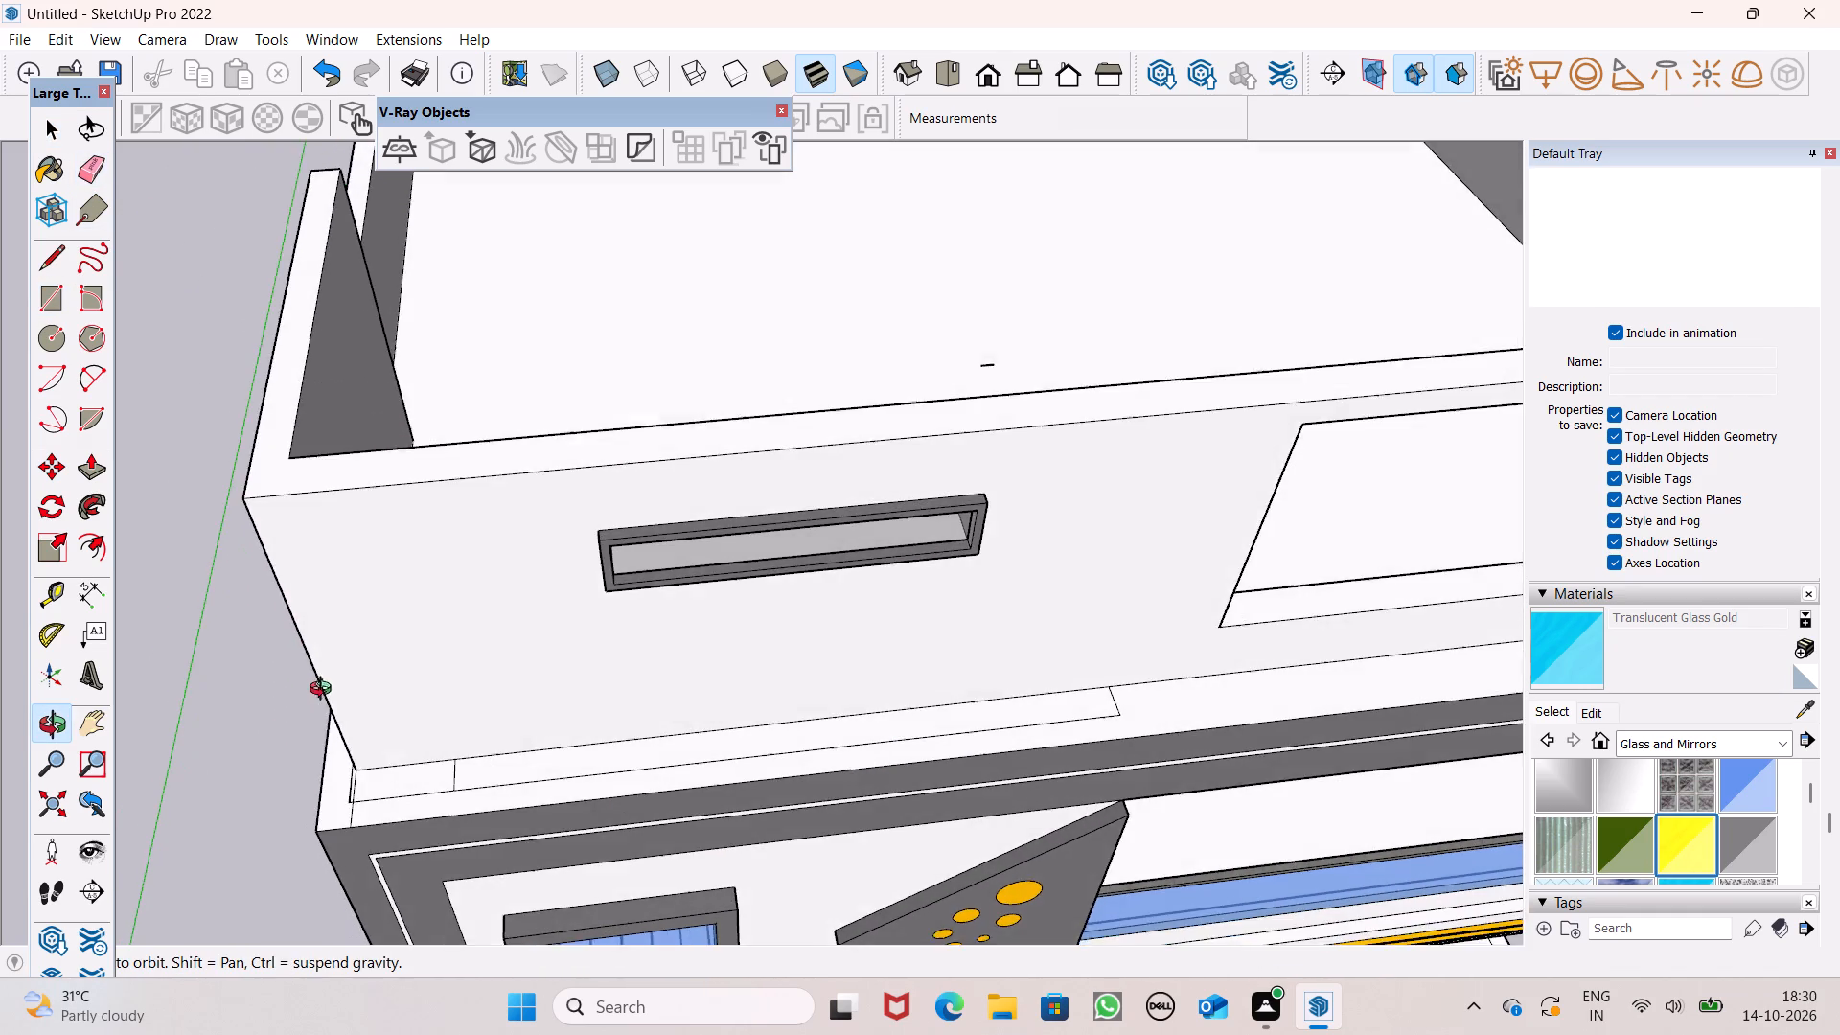
middle_click_drag(325, 691, 326, 693)
scroll(346, 803, "up", 4)
scroll(353, 808, "down", 1)
scroll(353, 808, "up", 1)
left_click_drag(363, 787, 358, 797)
left_click_drag(406, 789, 415, 795)
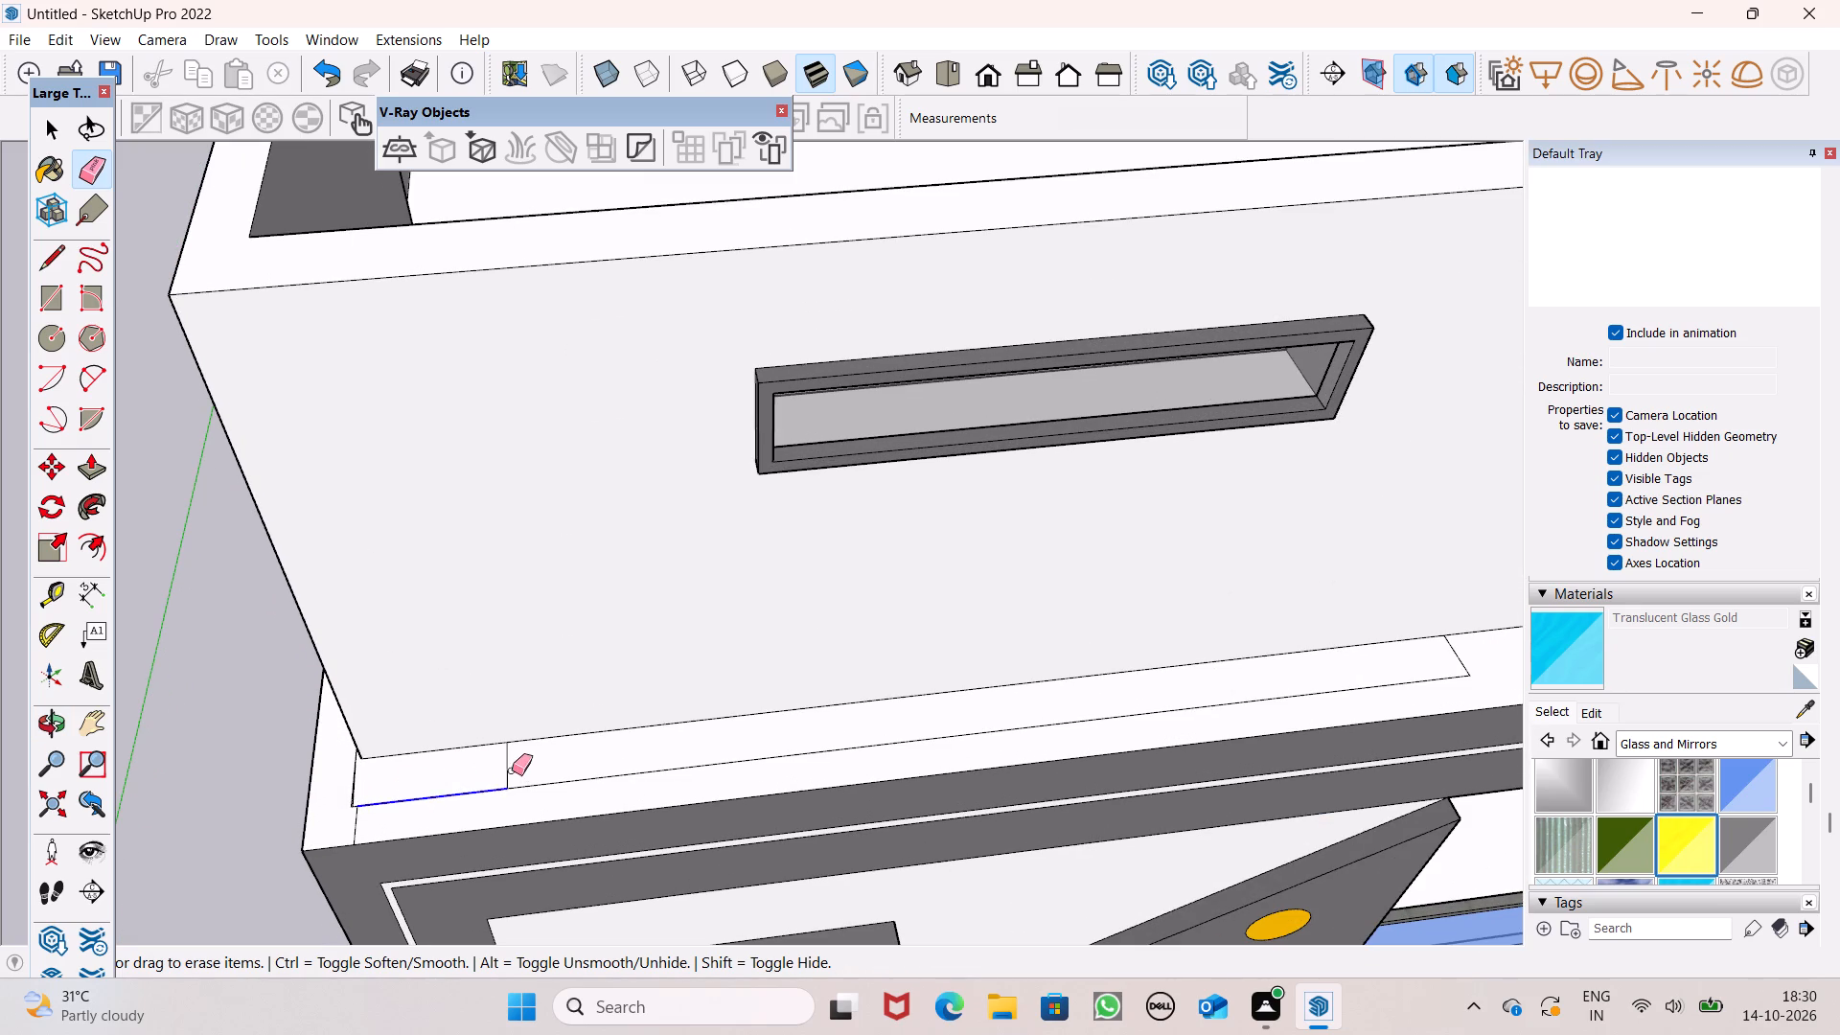
left_click_drag(519, 773, 584, 783)
left_click_drag(353, 823, 375, 816)
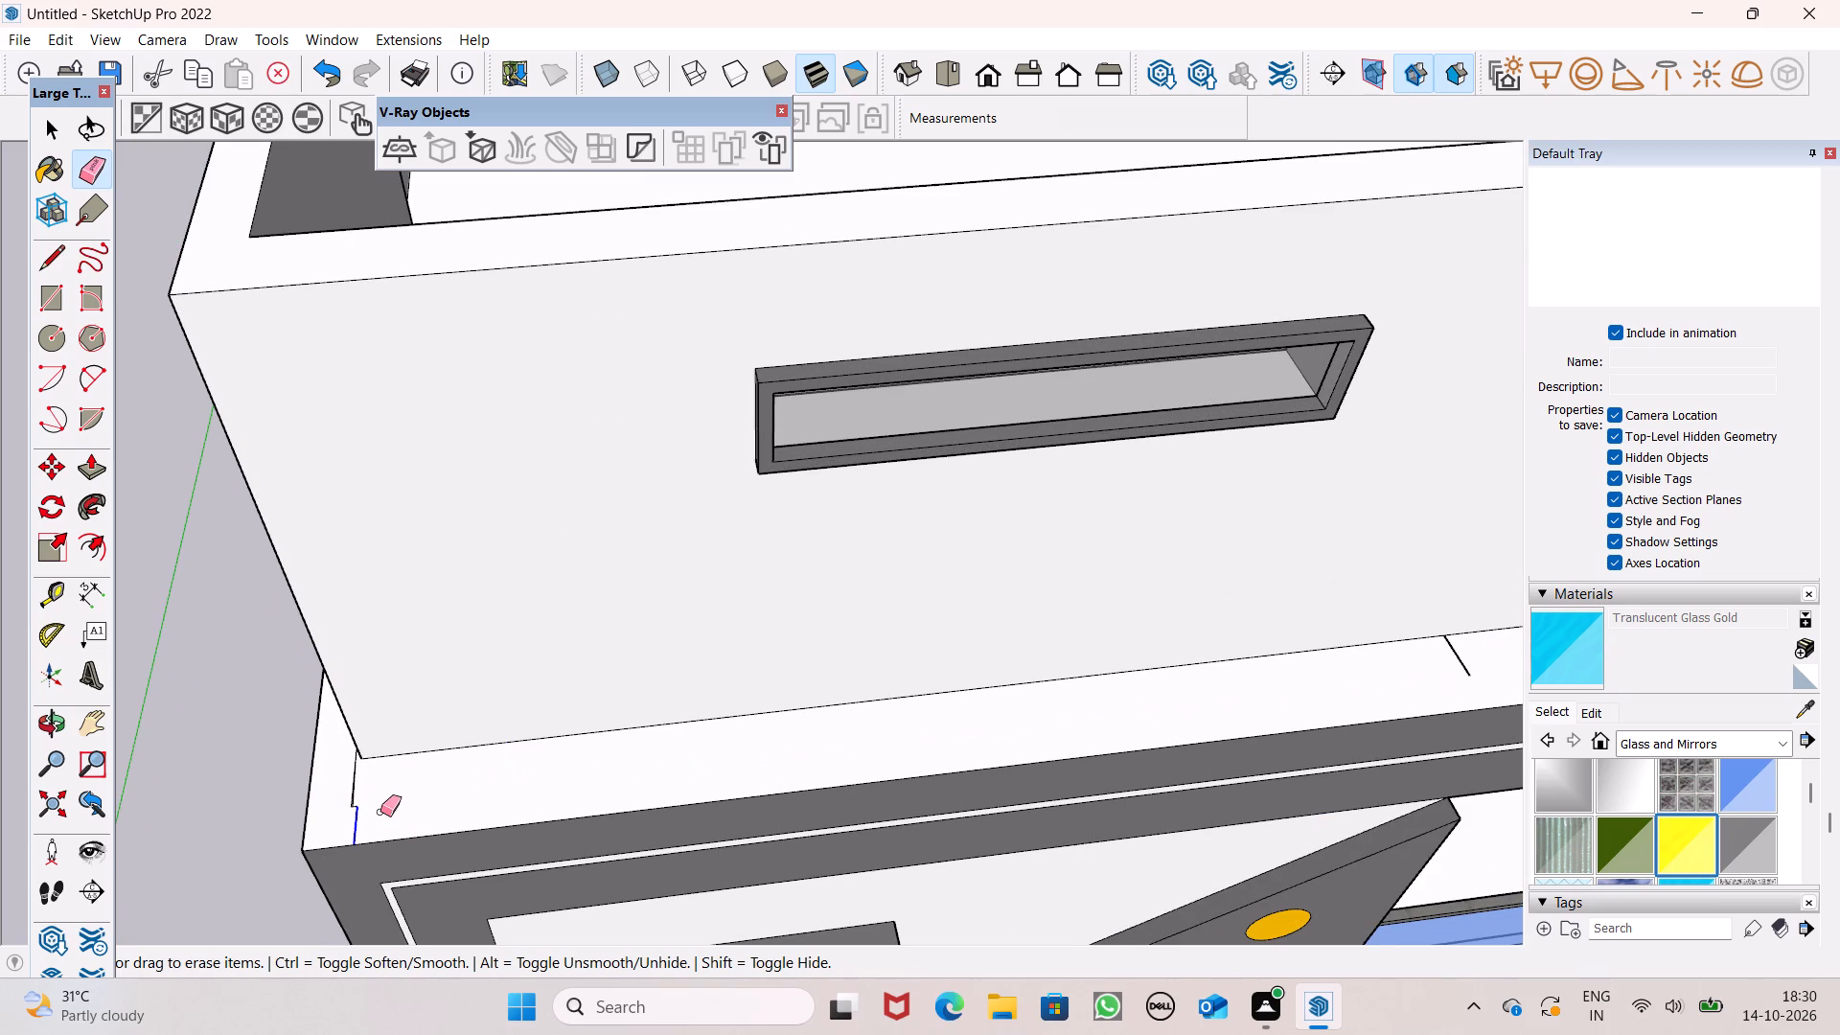
scroll(383, 812, "down", 1)
left_click_drag(1391, 659, 1368, 679)
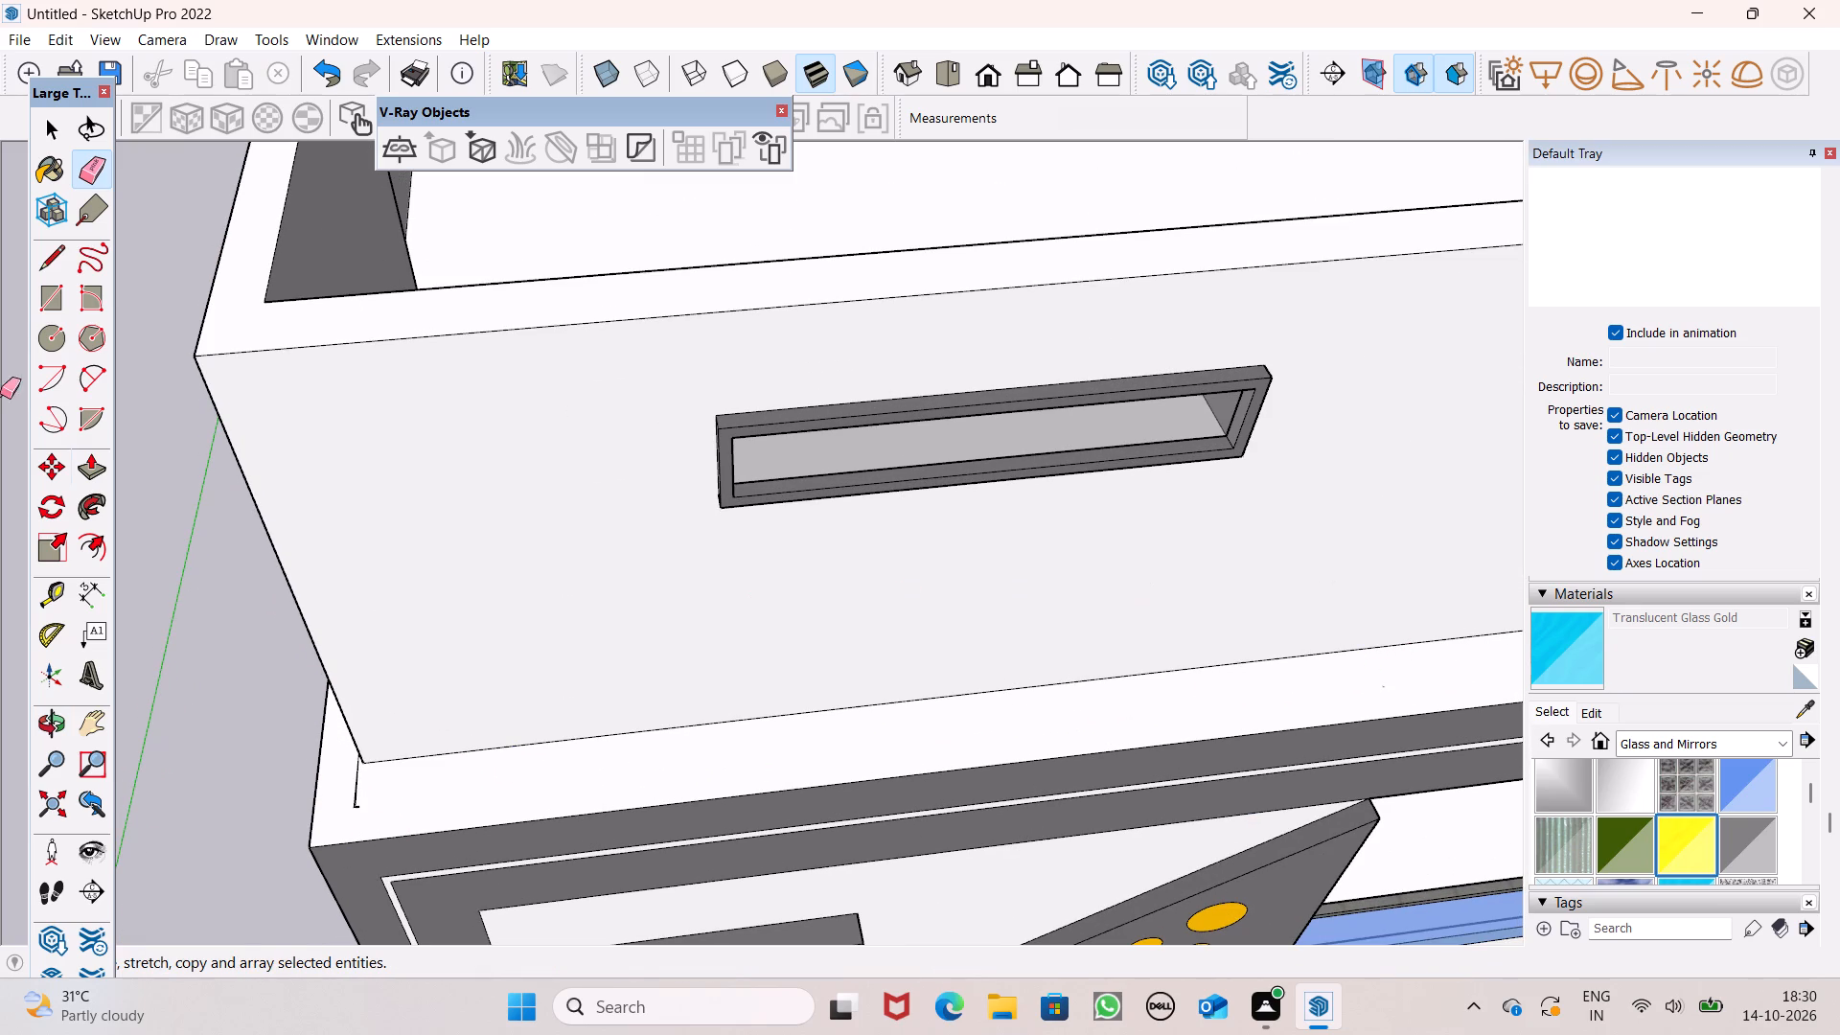
Draw a small rectangle about 7 11/16" by 9 9/16" on the ledge, against the wall below the narrow frame.
left_click(57, 292)
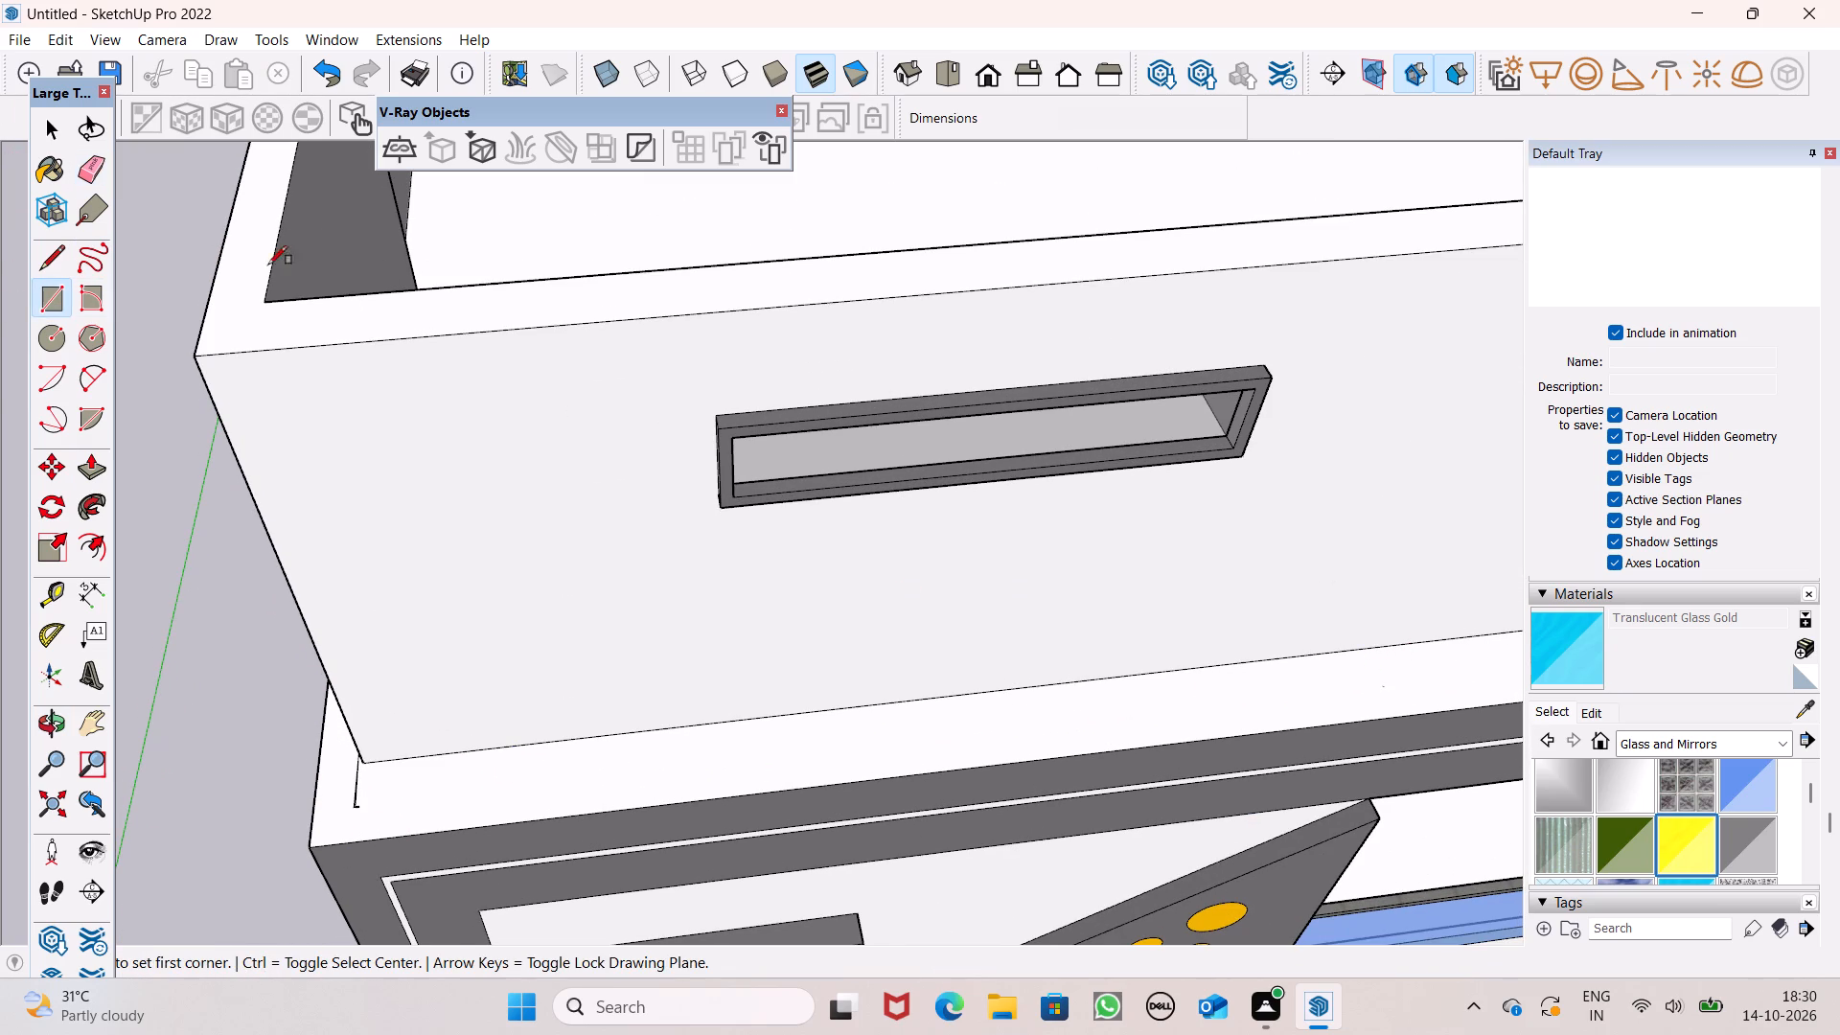
scroll(566, 264, "down", 2)
middle_click_drag(812, 382, 774, 409)
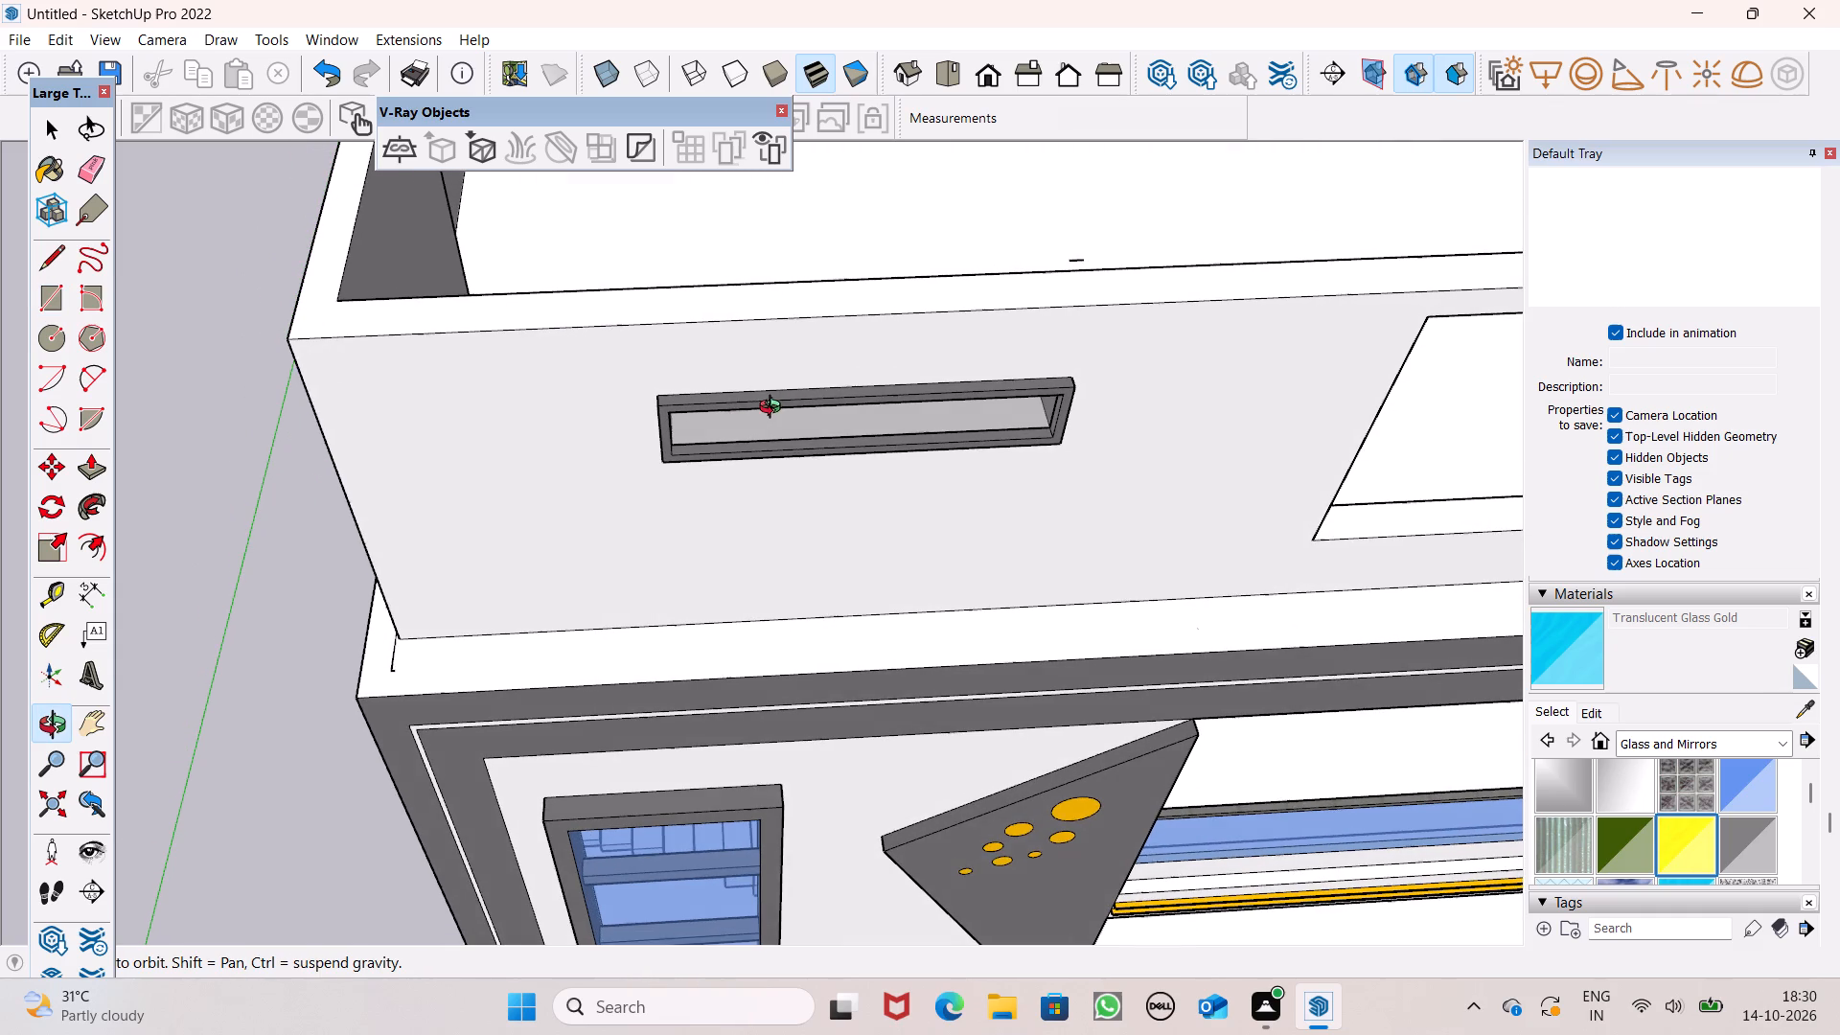
middle_click_drag(774, 409, 775, 410)
scroll(771, 501, "up", 6)
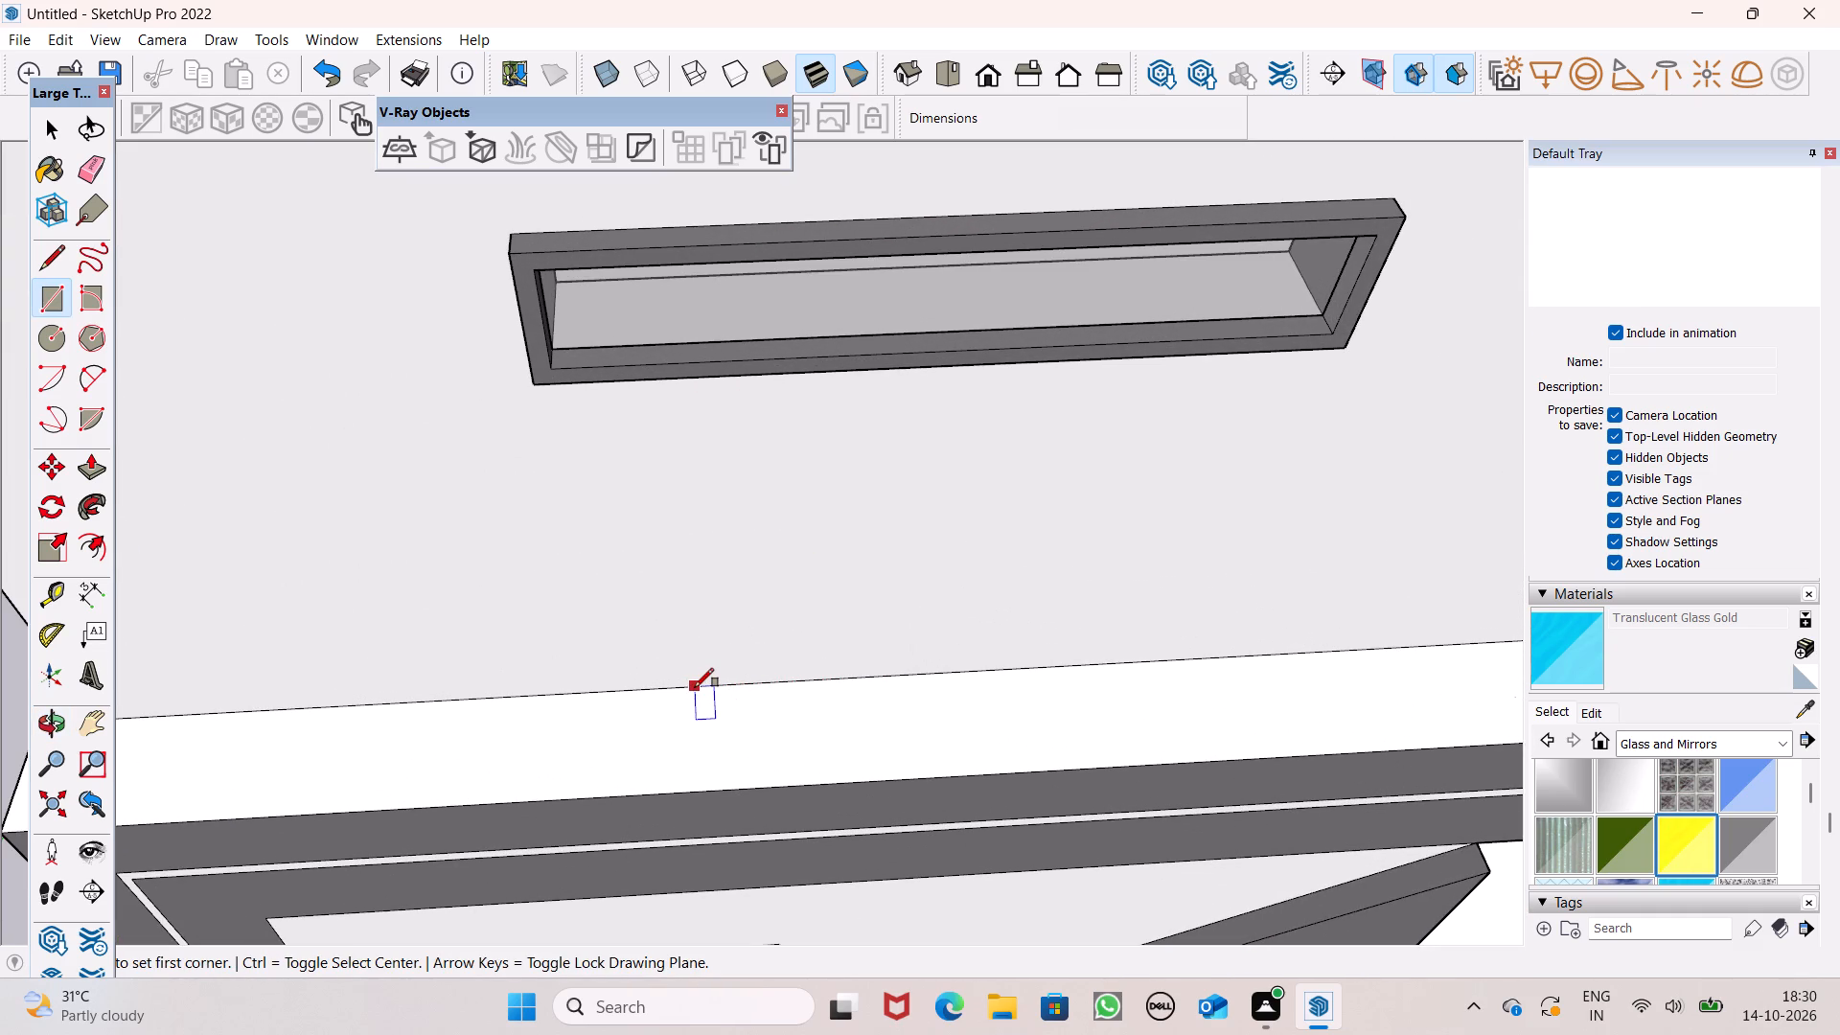
left_click(661, 689)
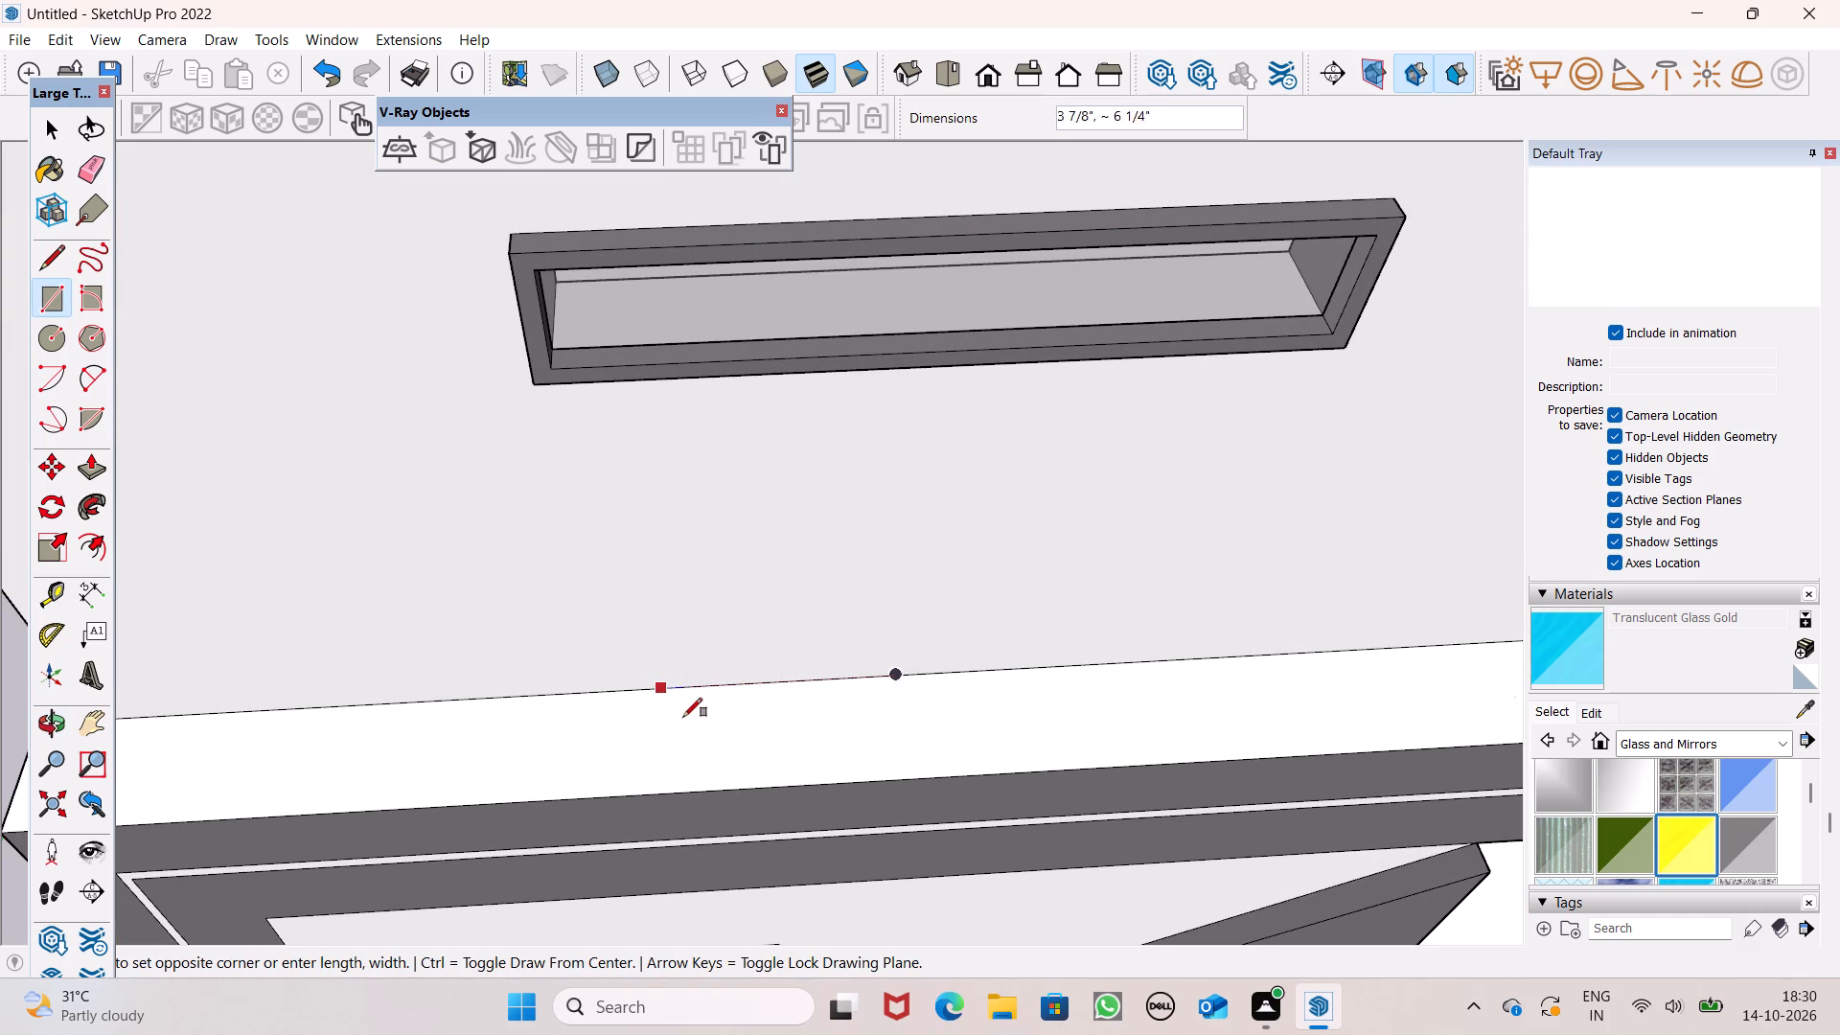
left_click(707, 733)
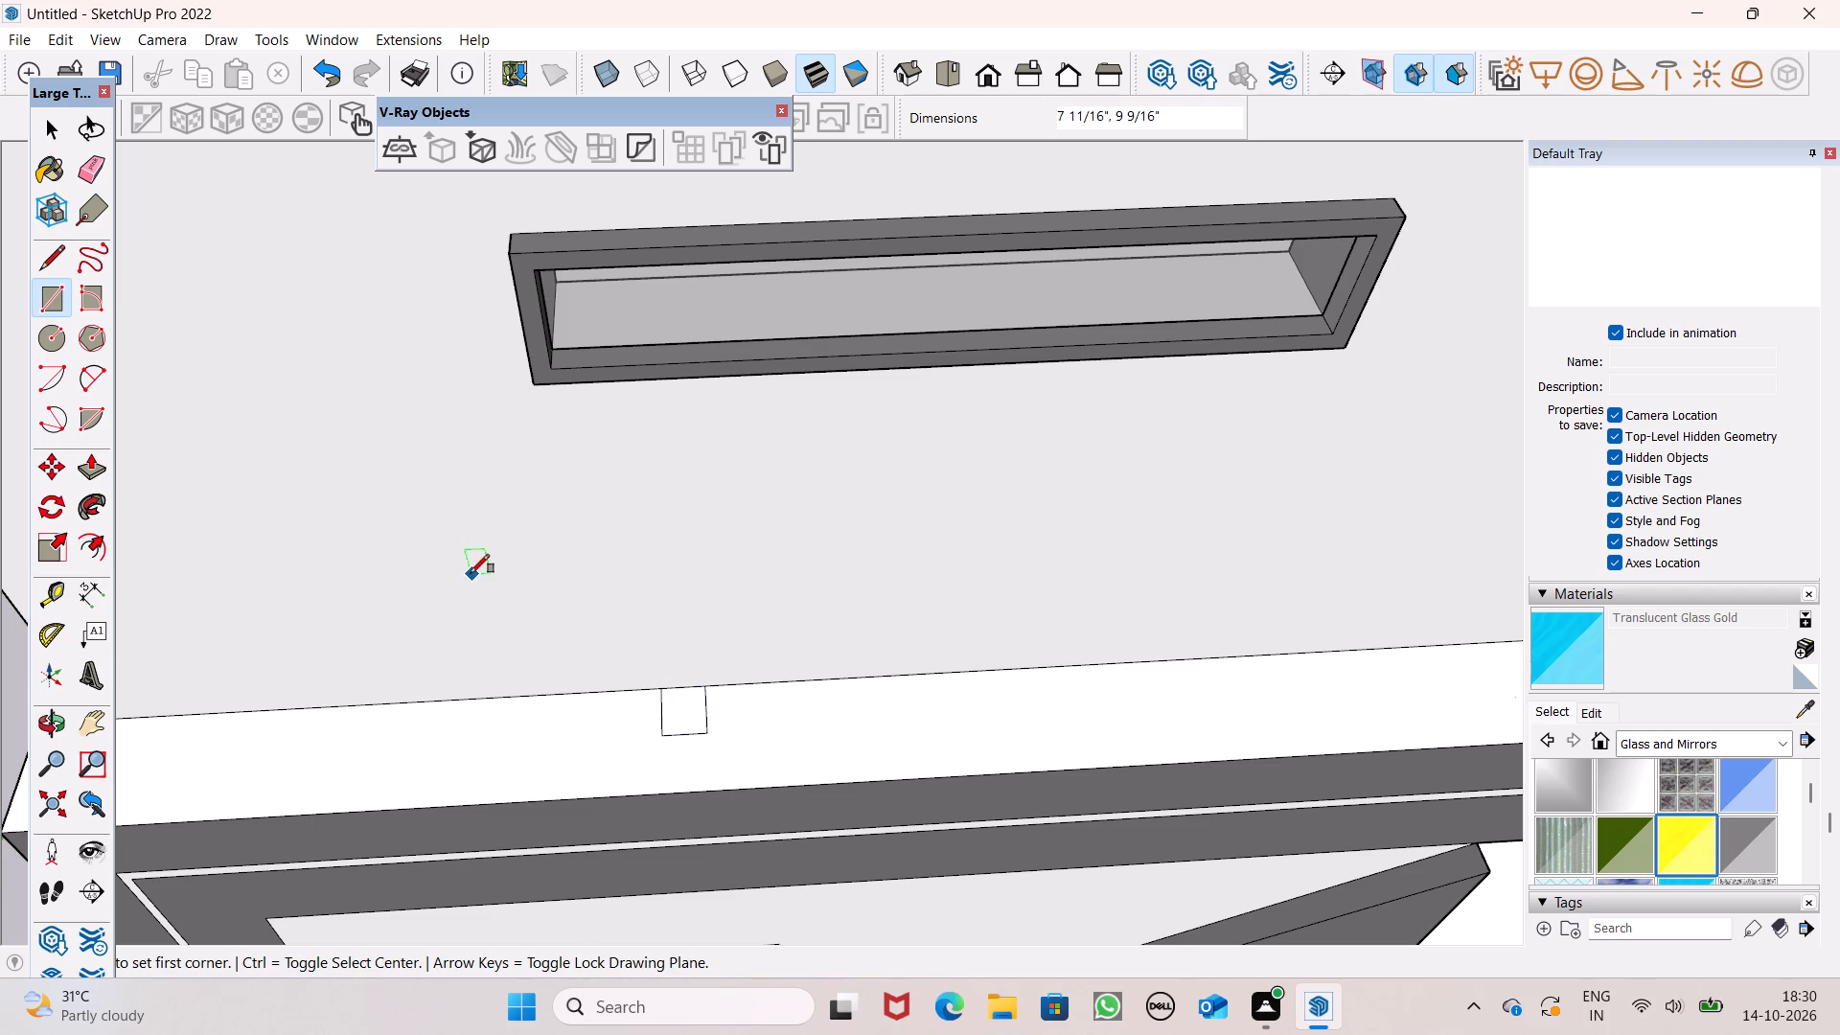
Select the small rectangle's face and edges on the ledge below the narrow frame.
scroll(473, 533, "down", 1)
key("space")
scroll(425, 397, "down", 4)
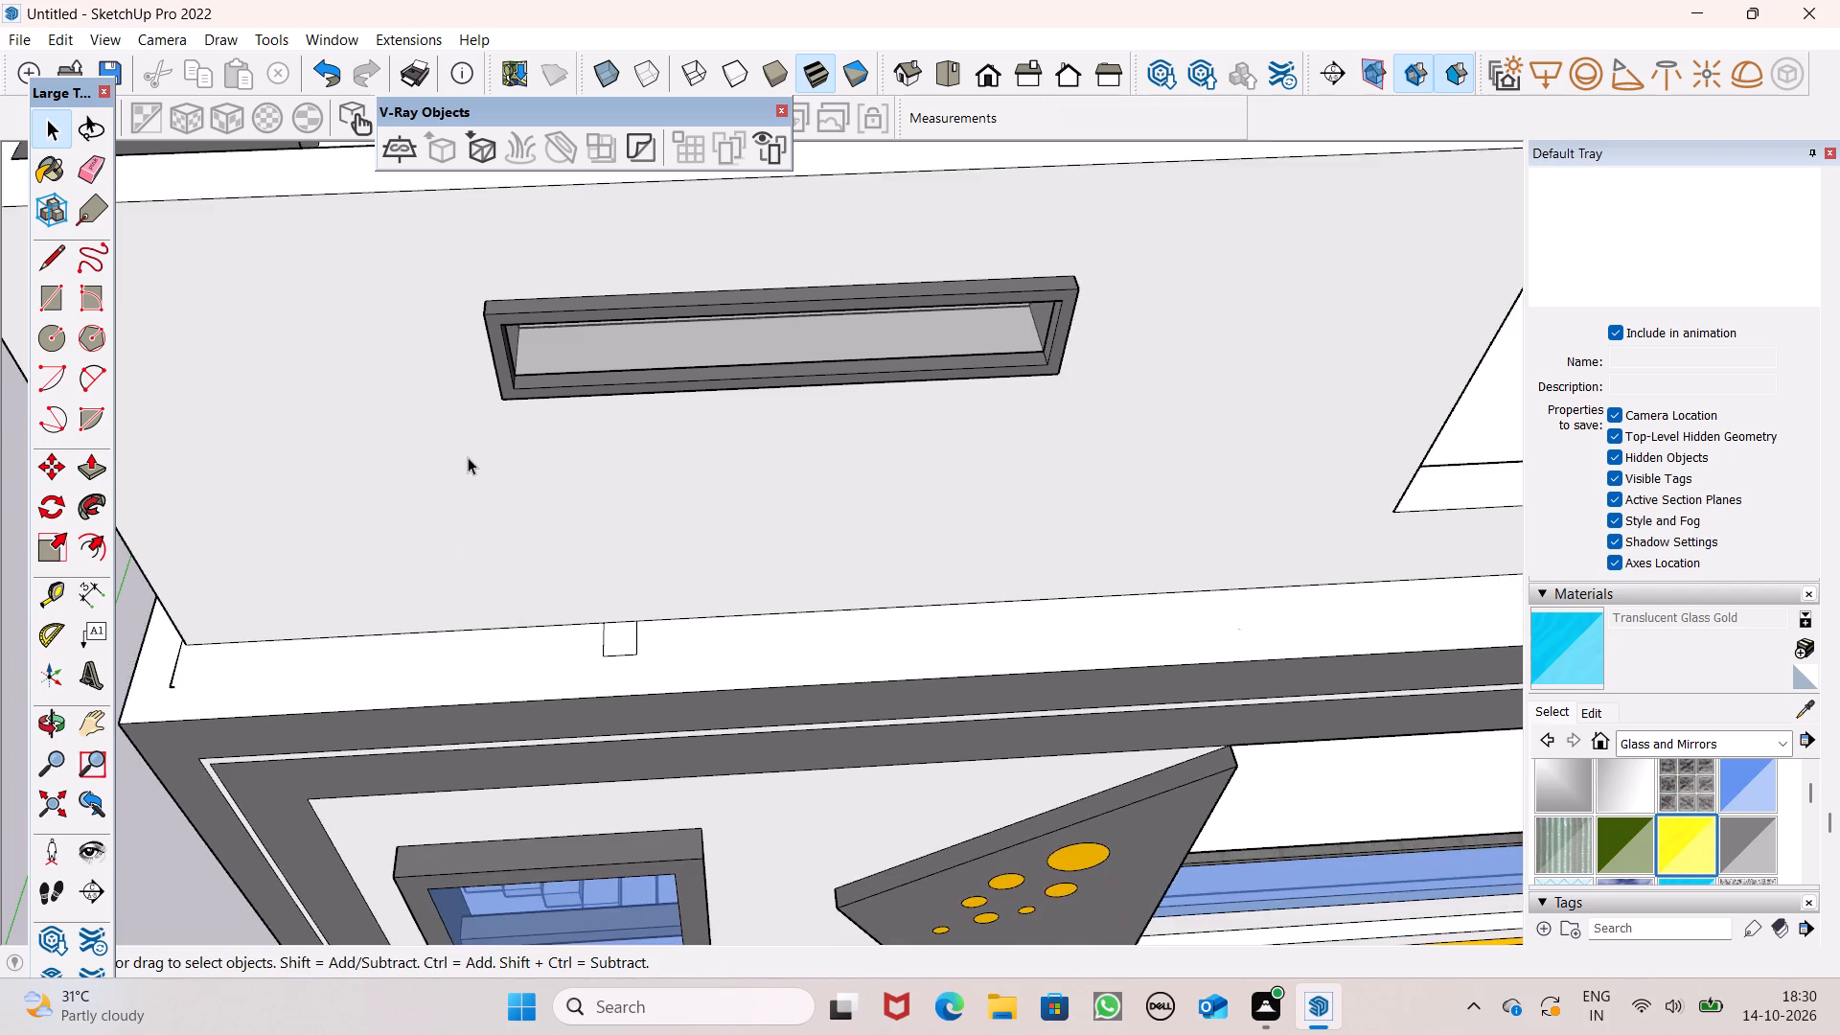
scroll(468, 461, "down", 3)
middle_click_drag(581, 560, 581, 588)
scroll(602, 620, "up", 5)
double_click(565, 601)
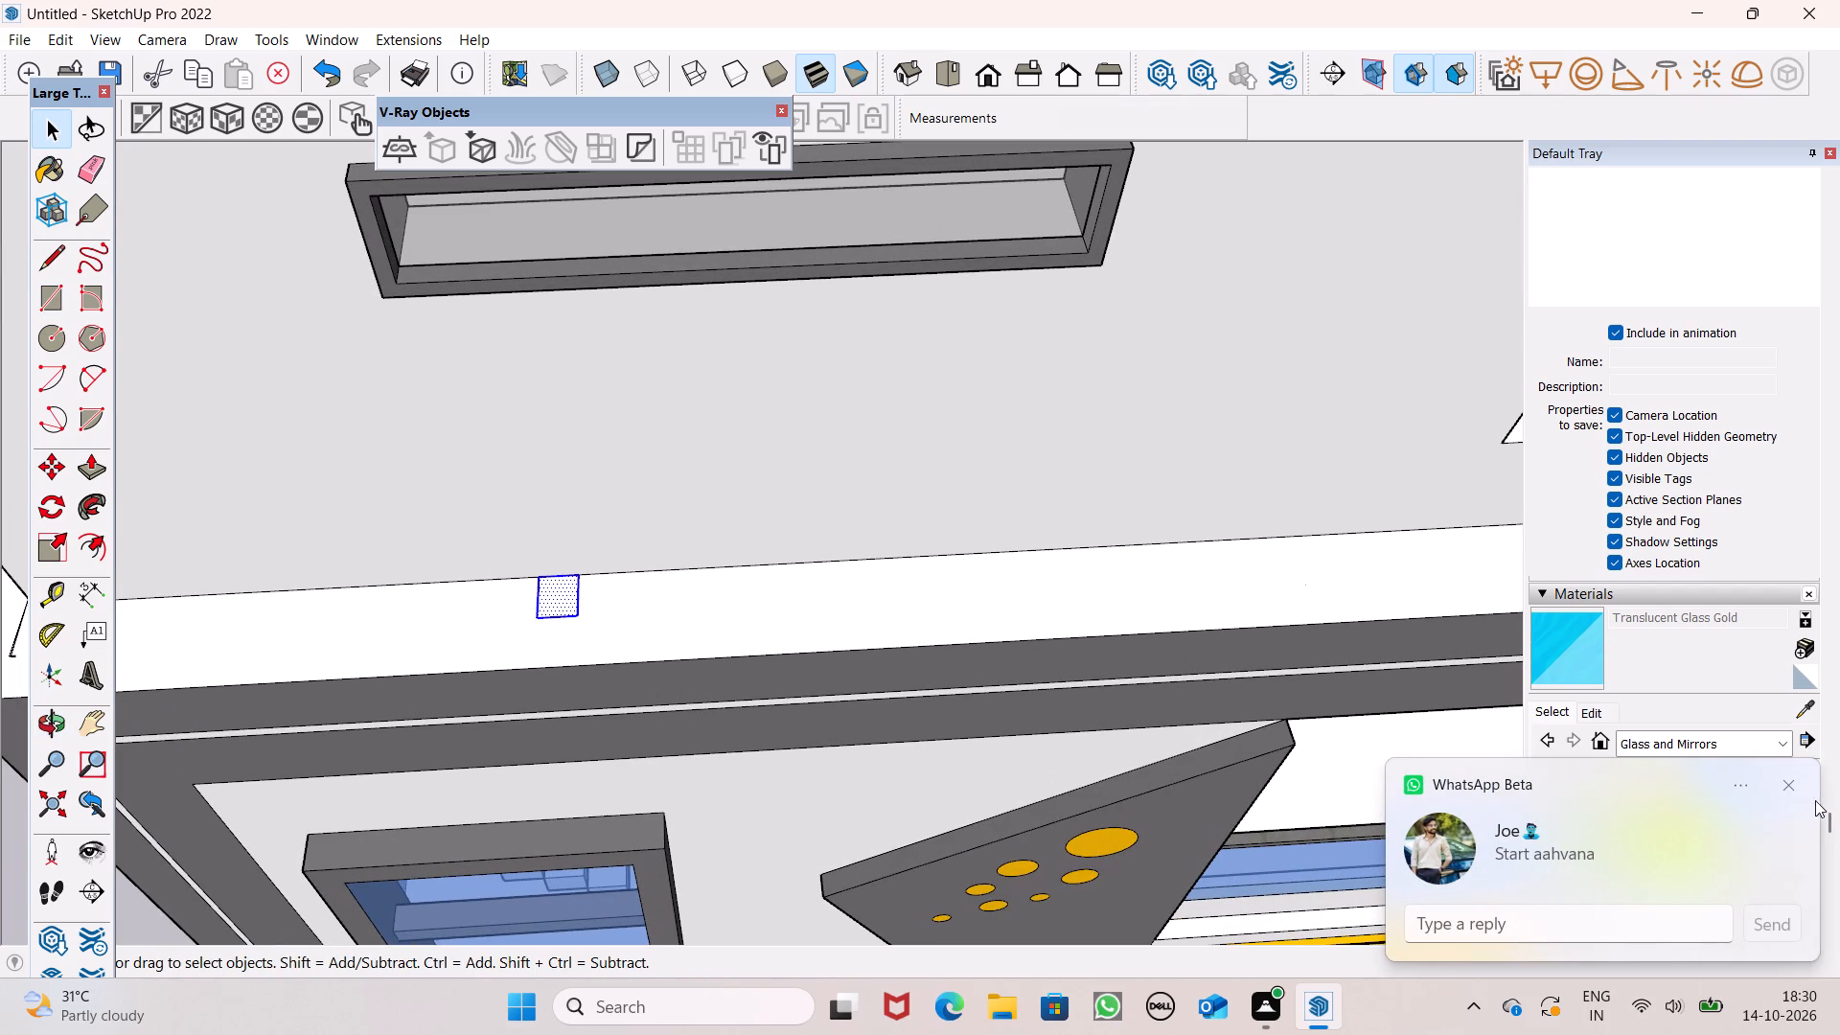
left_click(1785, 797)
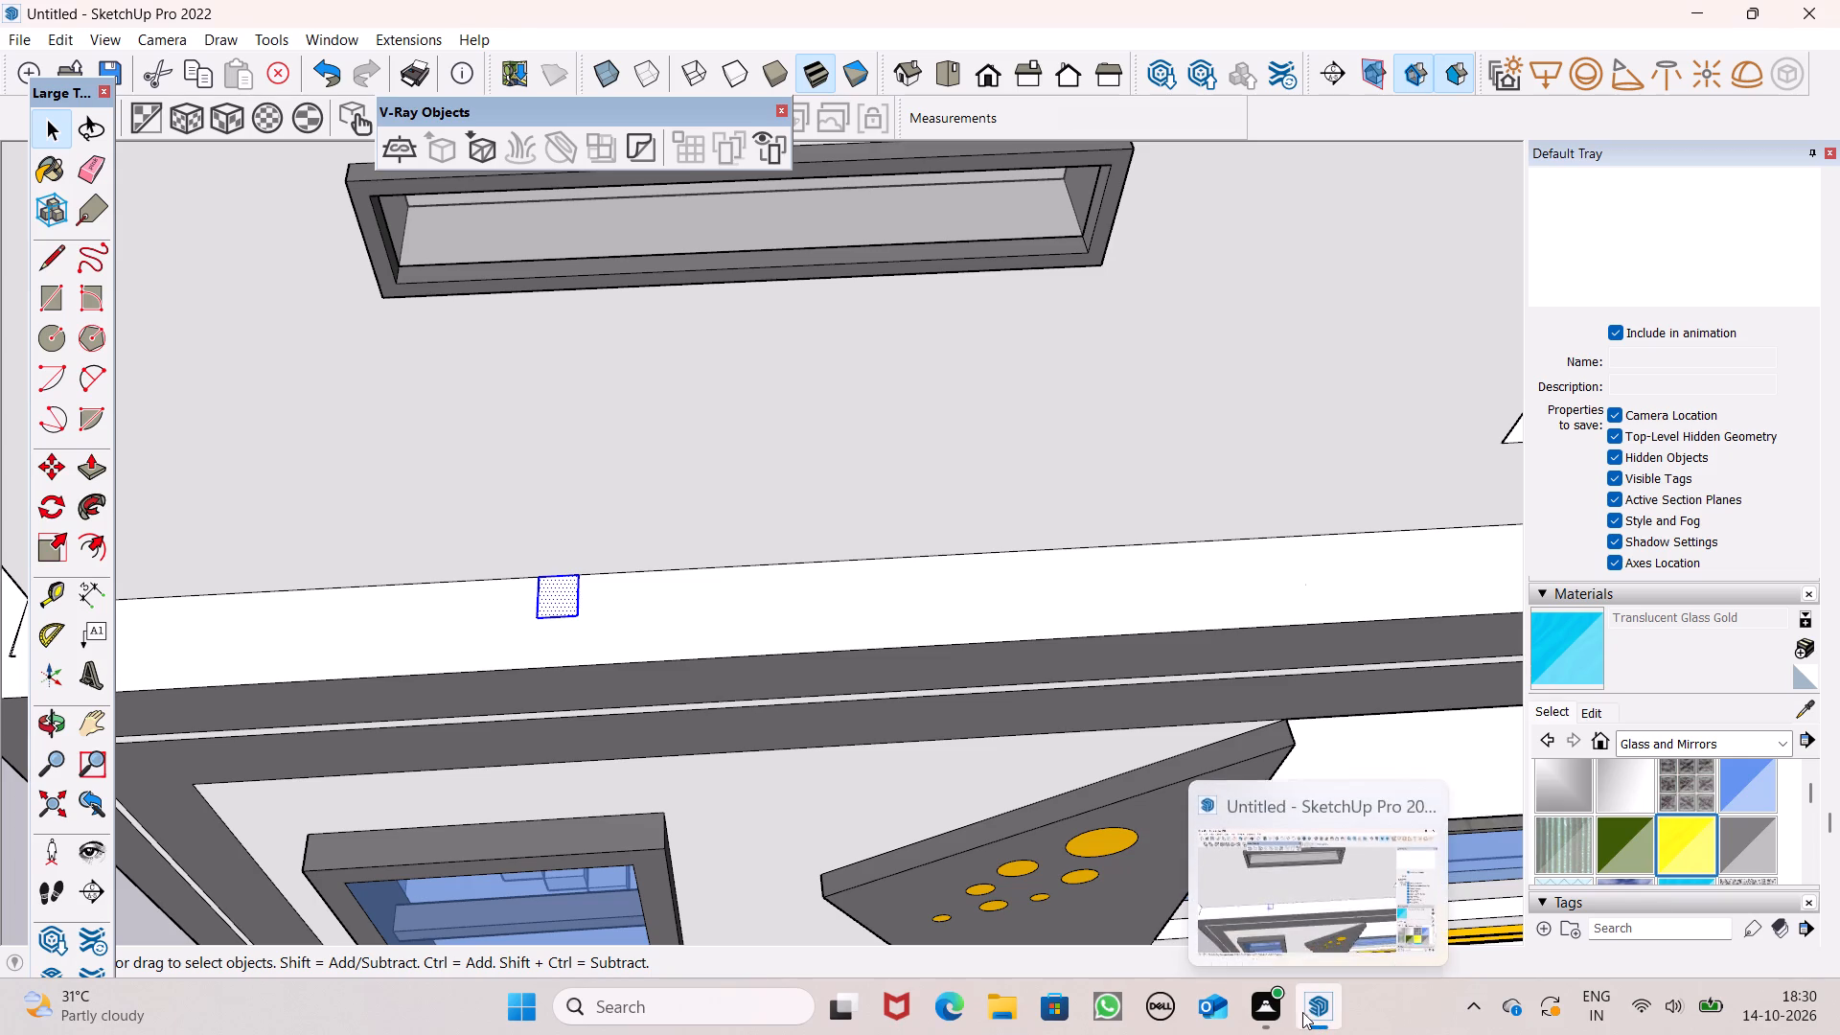
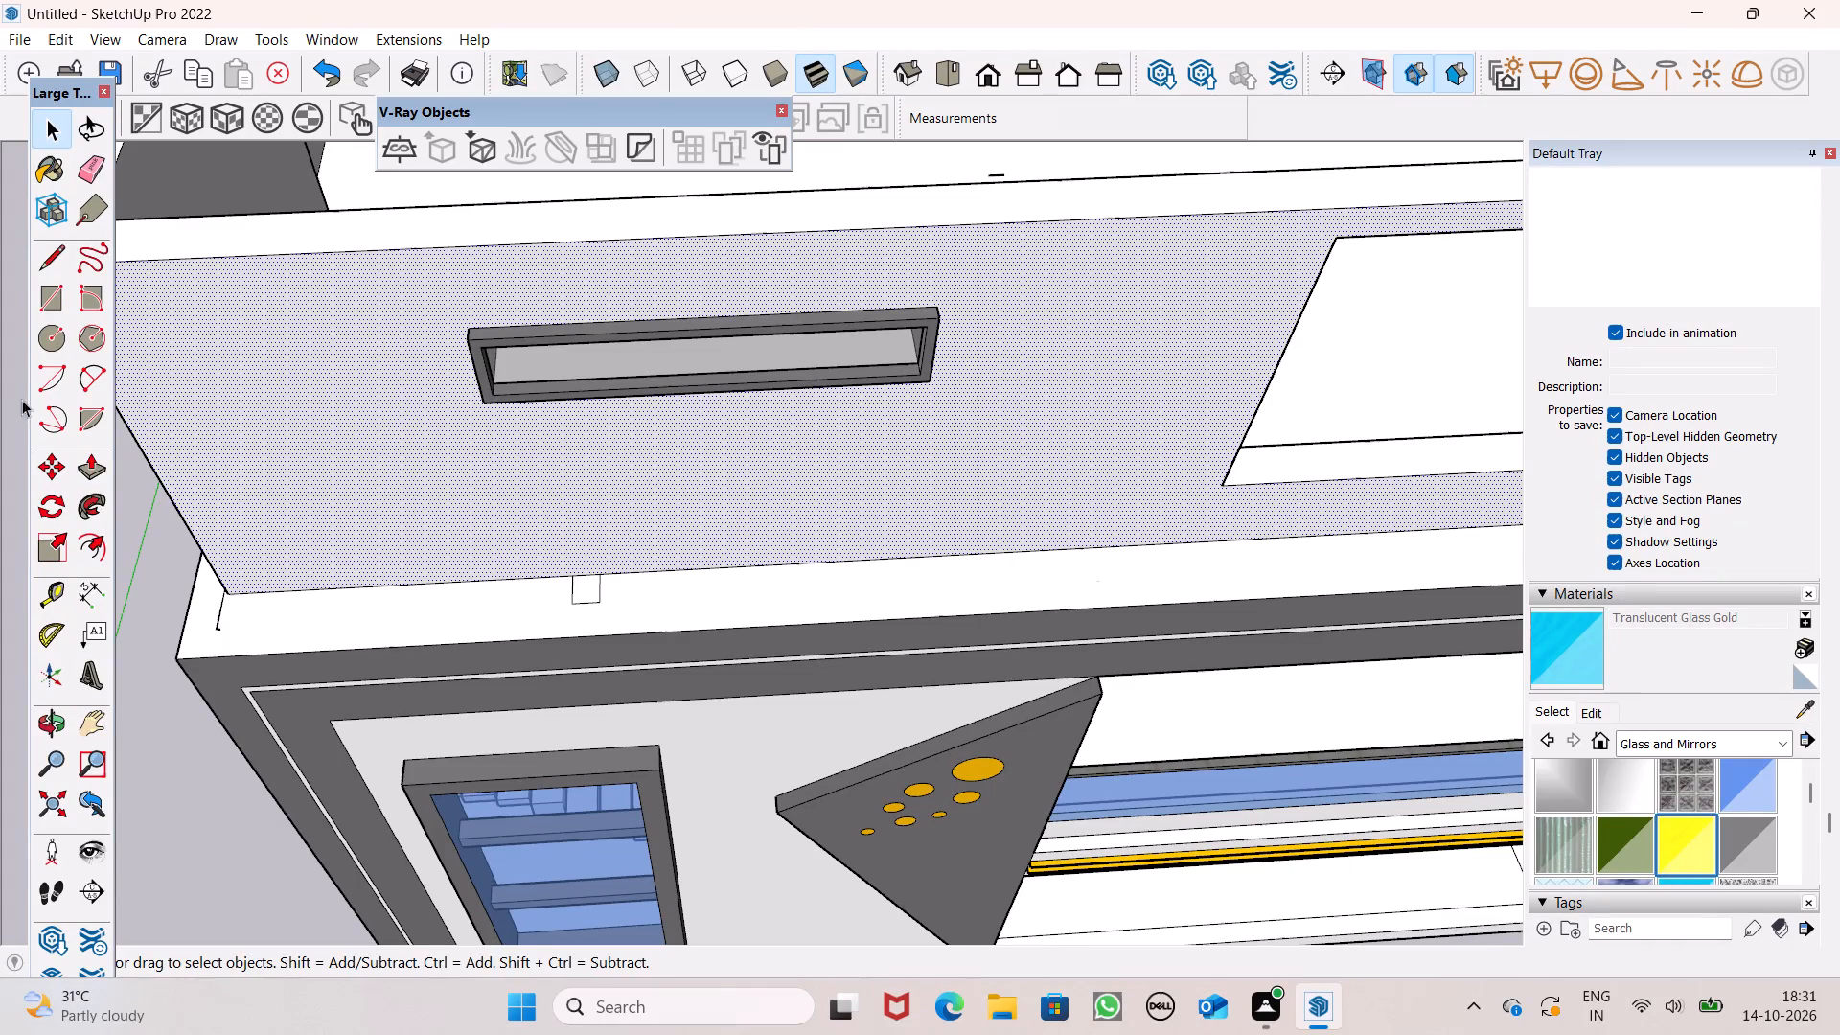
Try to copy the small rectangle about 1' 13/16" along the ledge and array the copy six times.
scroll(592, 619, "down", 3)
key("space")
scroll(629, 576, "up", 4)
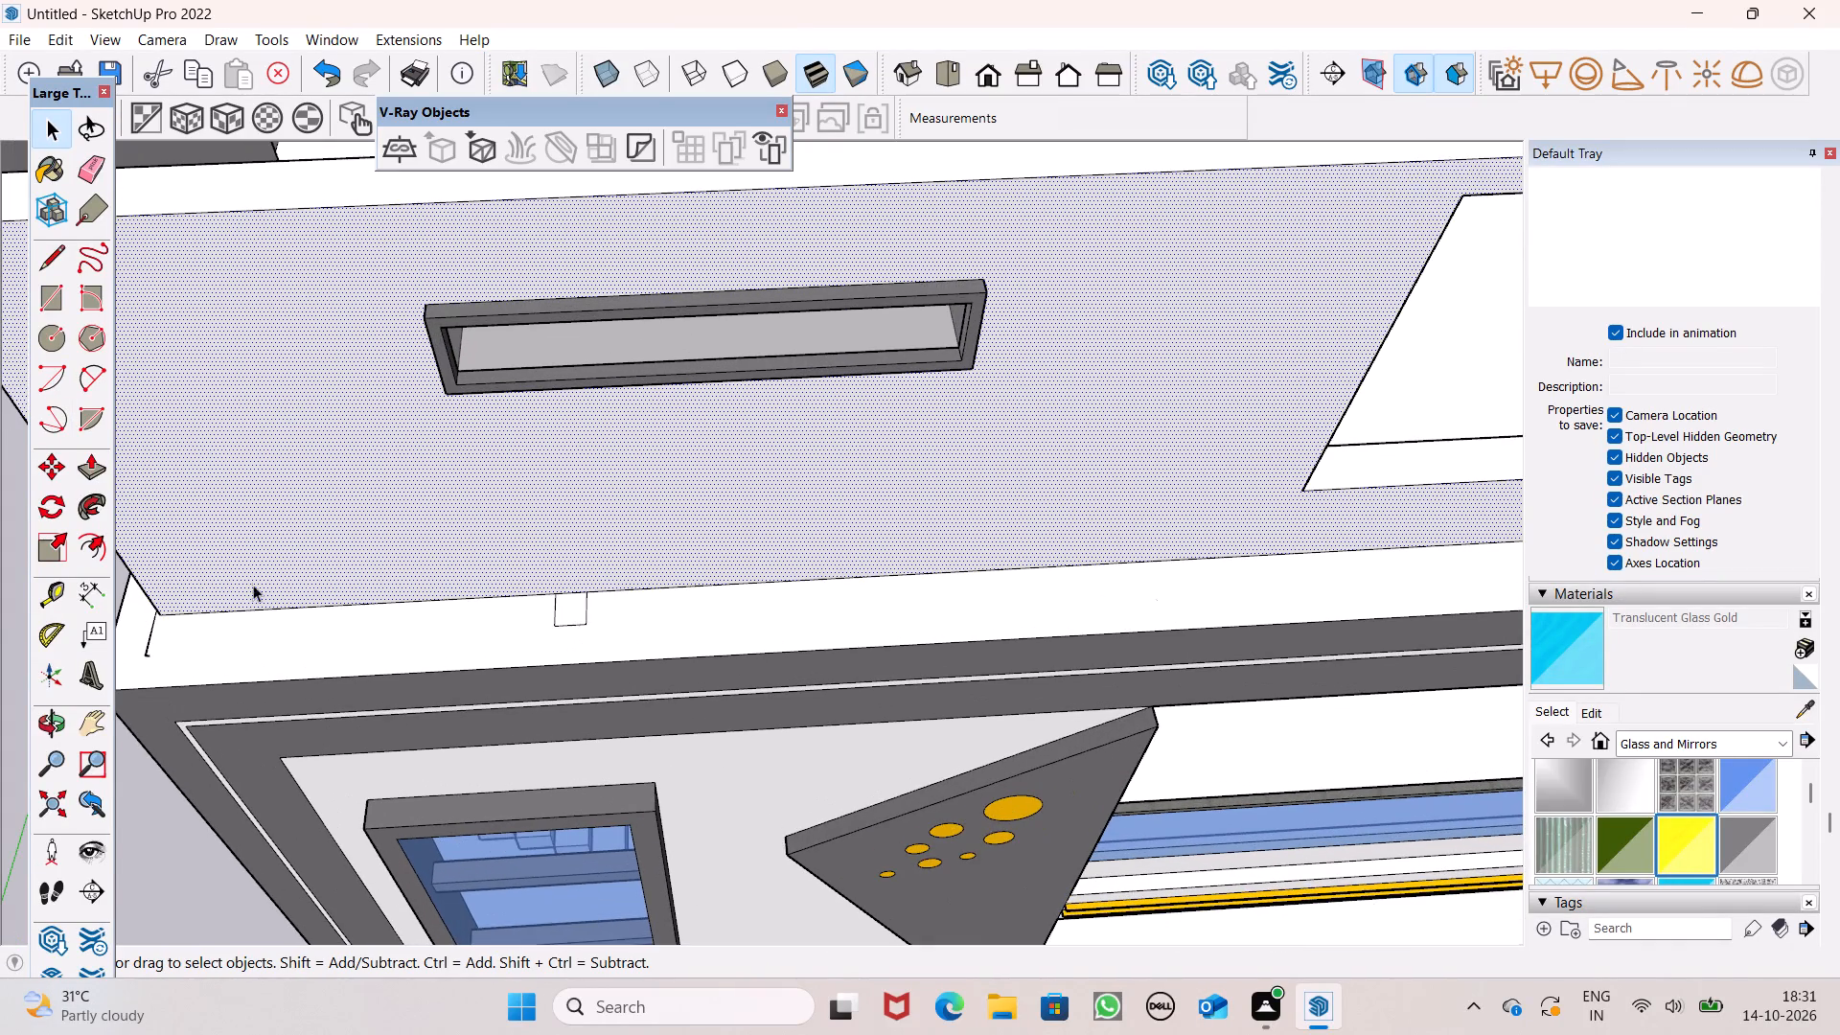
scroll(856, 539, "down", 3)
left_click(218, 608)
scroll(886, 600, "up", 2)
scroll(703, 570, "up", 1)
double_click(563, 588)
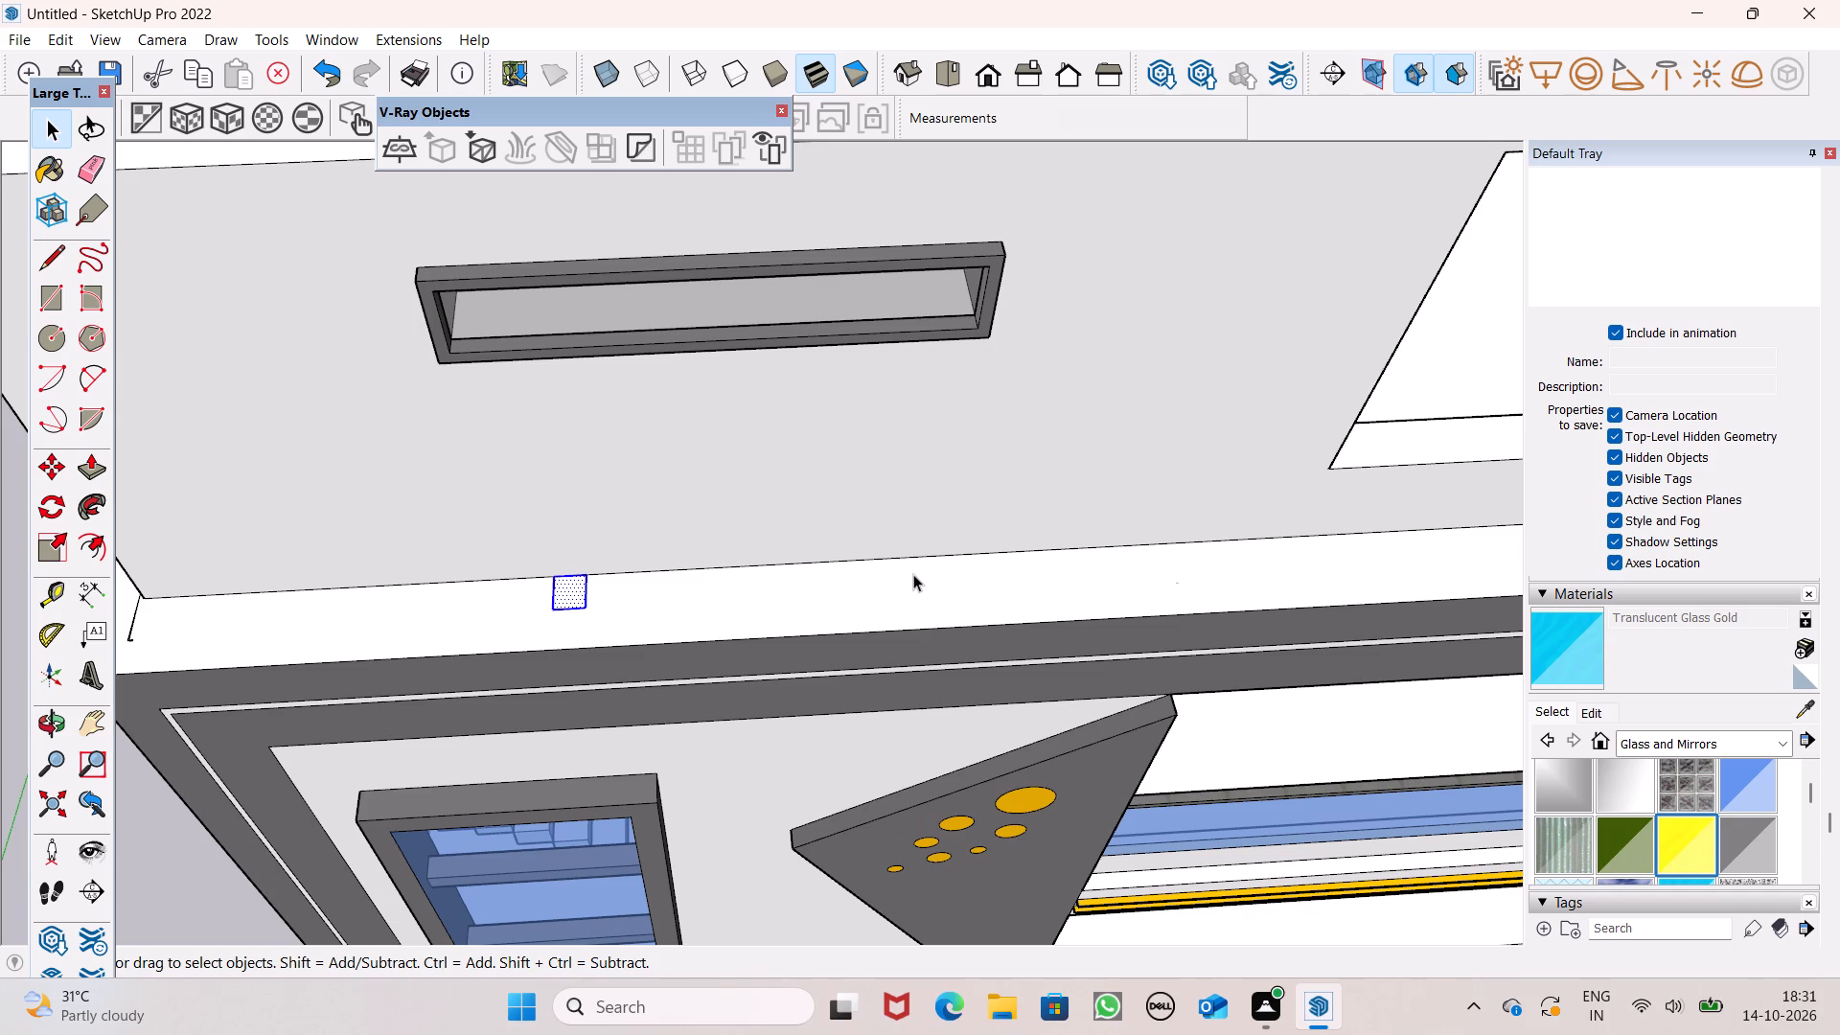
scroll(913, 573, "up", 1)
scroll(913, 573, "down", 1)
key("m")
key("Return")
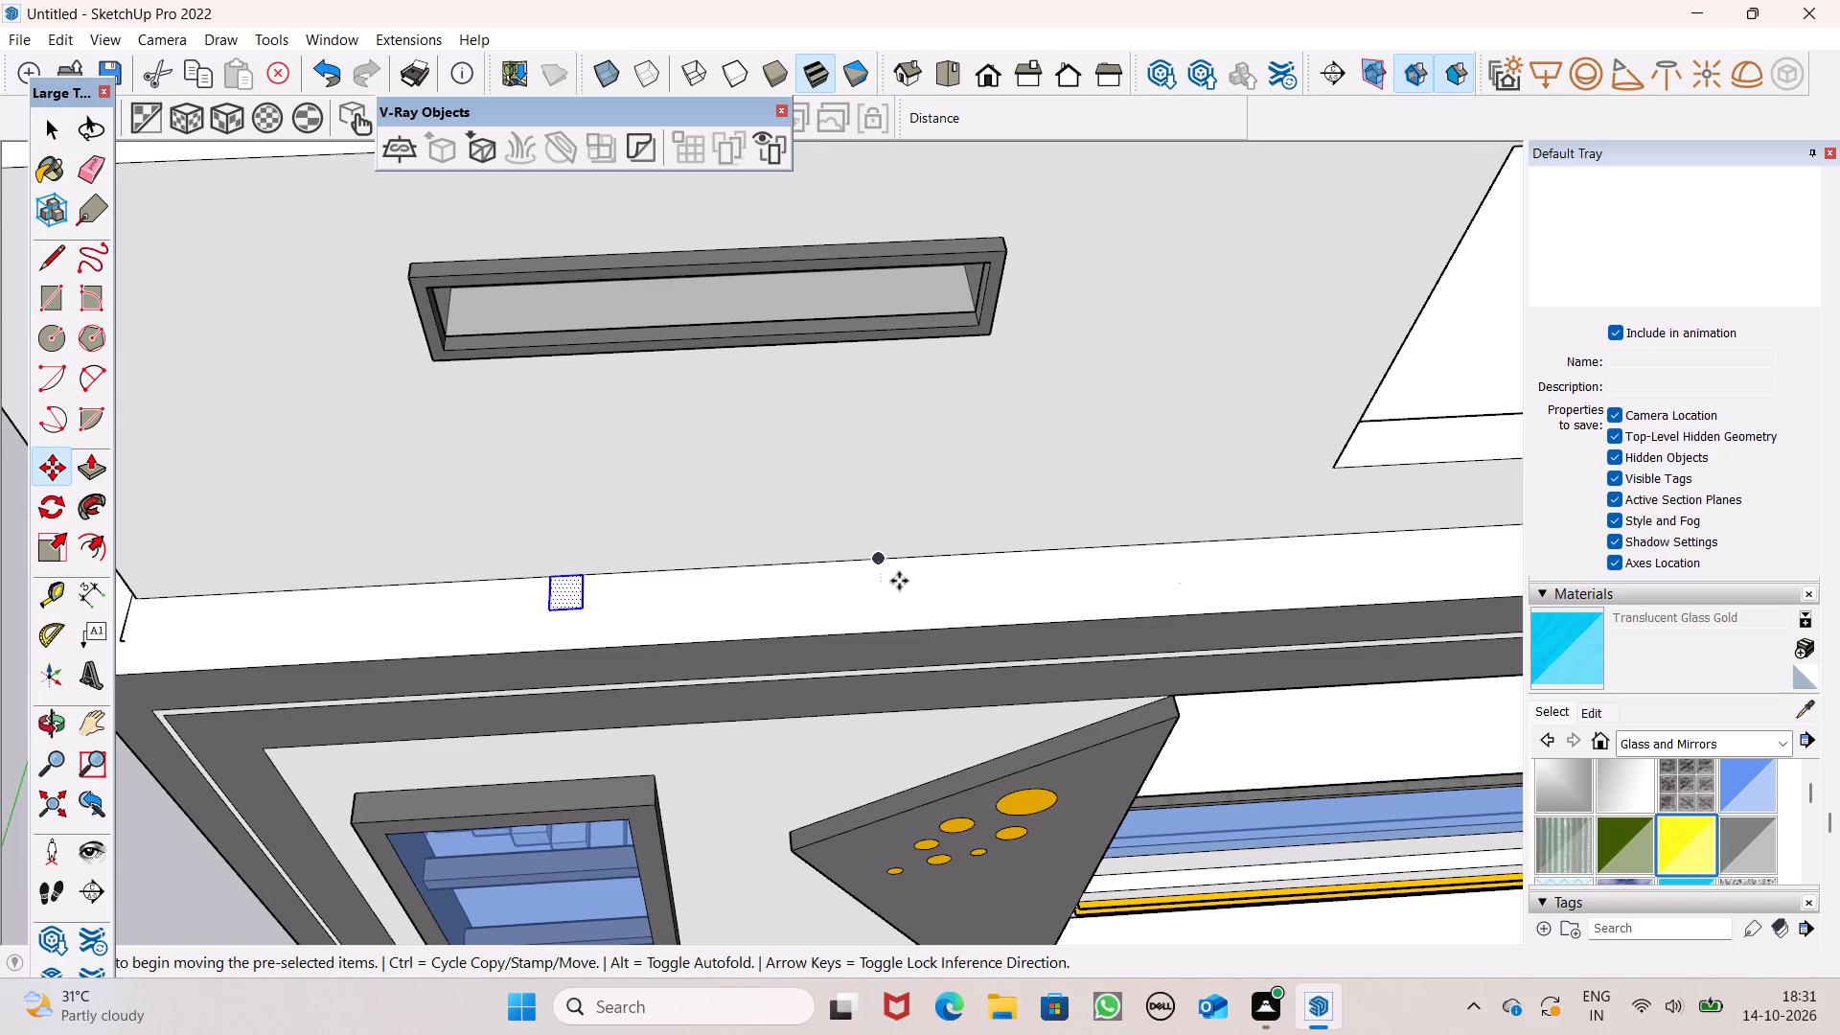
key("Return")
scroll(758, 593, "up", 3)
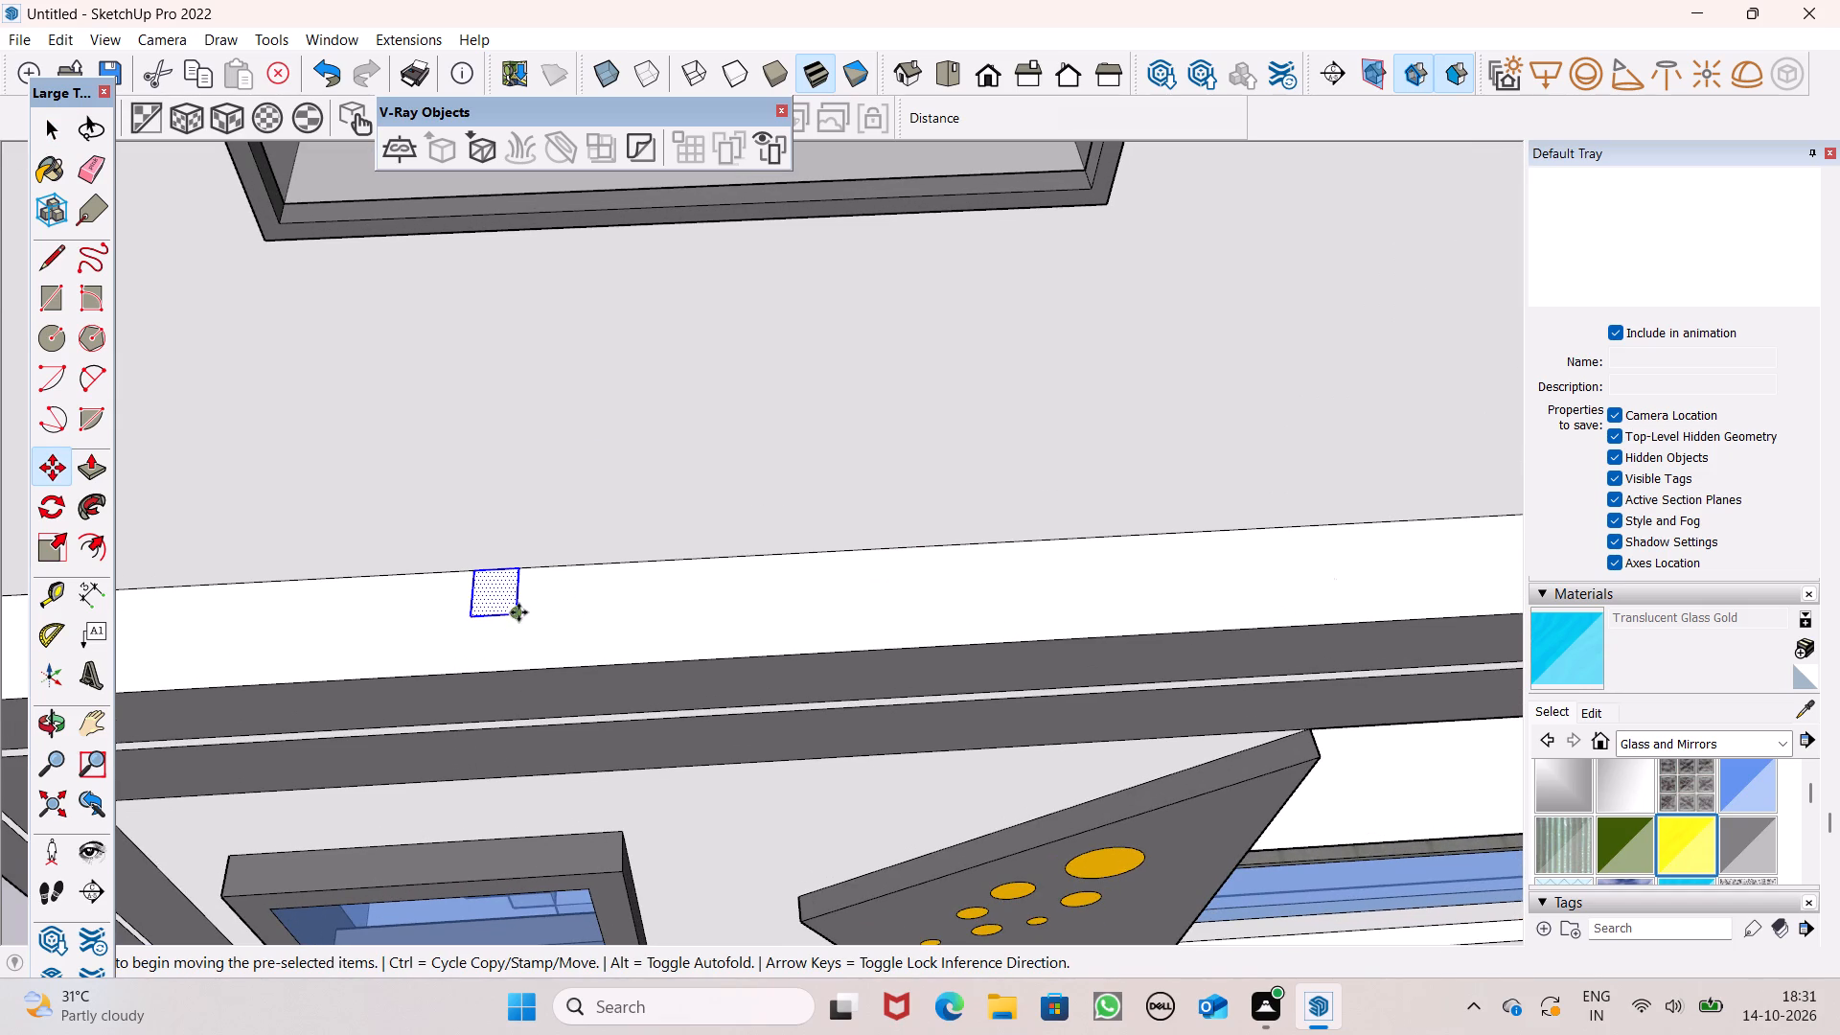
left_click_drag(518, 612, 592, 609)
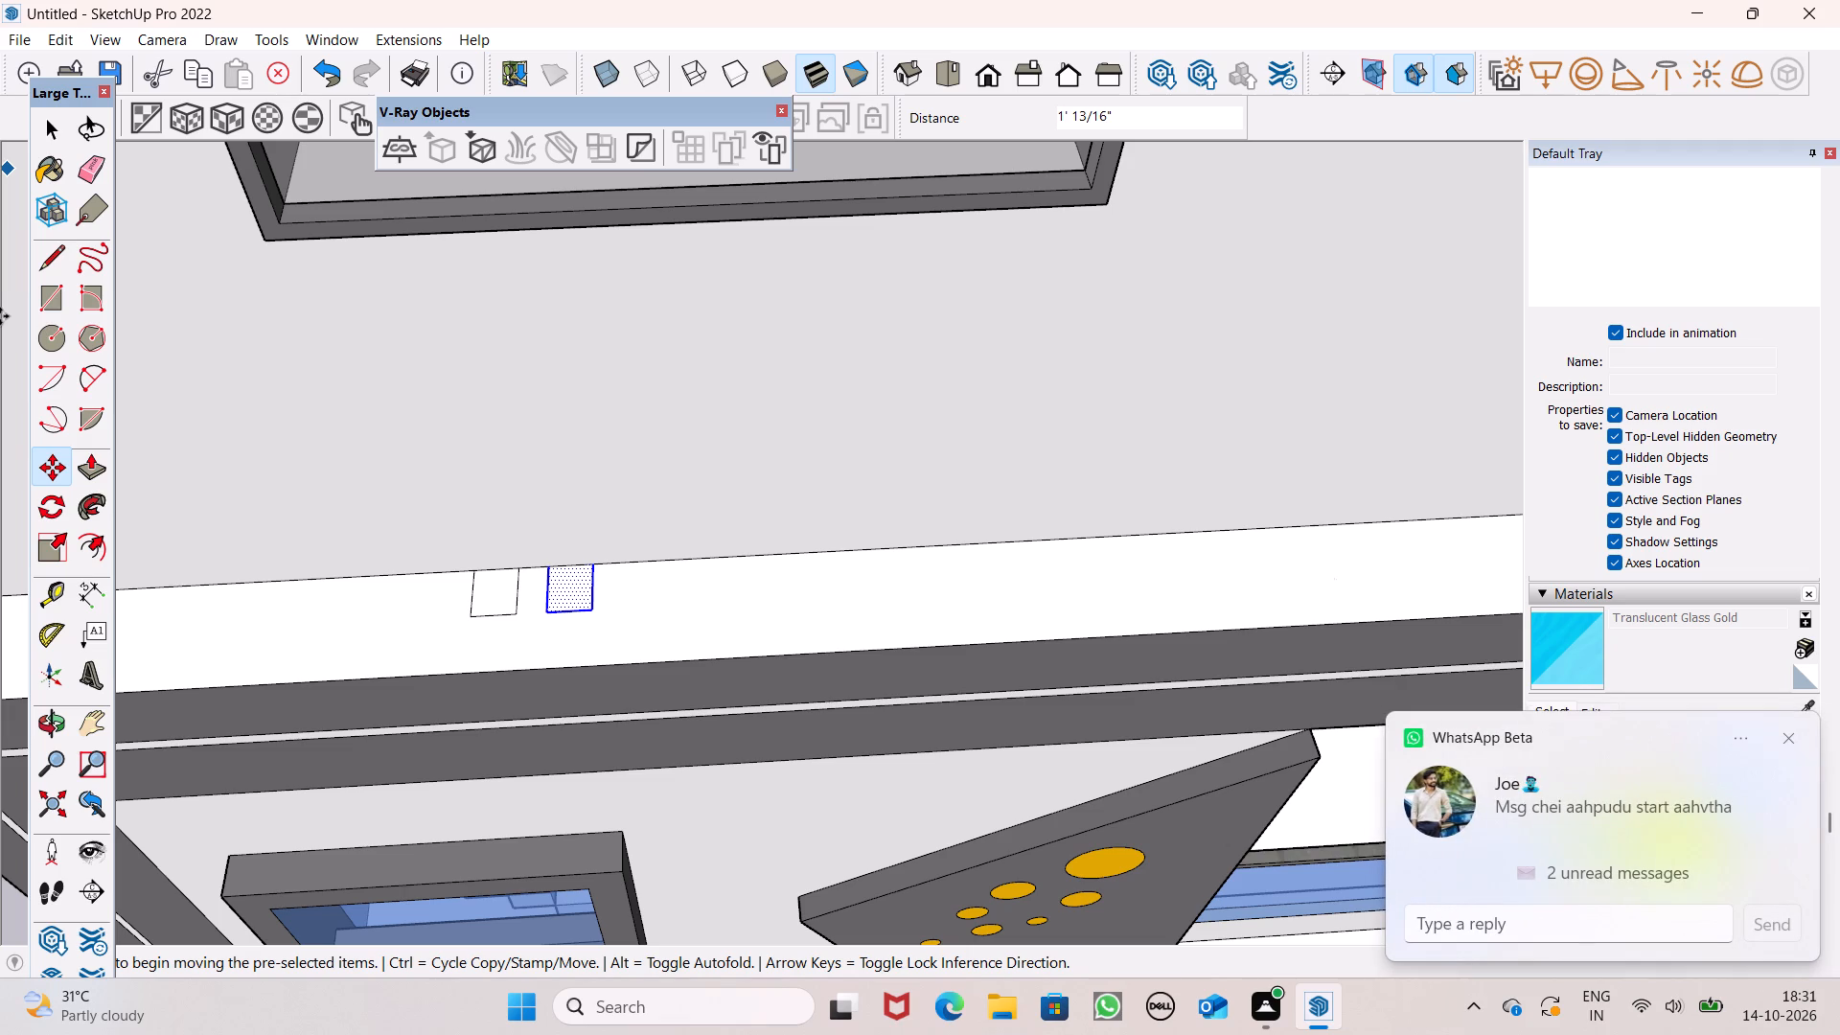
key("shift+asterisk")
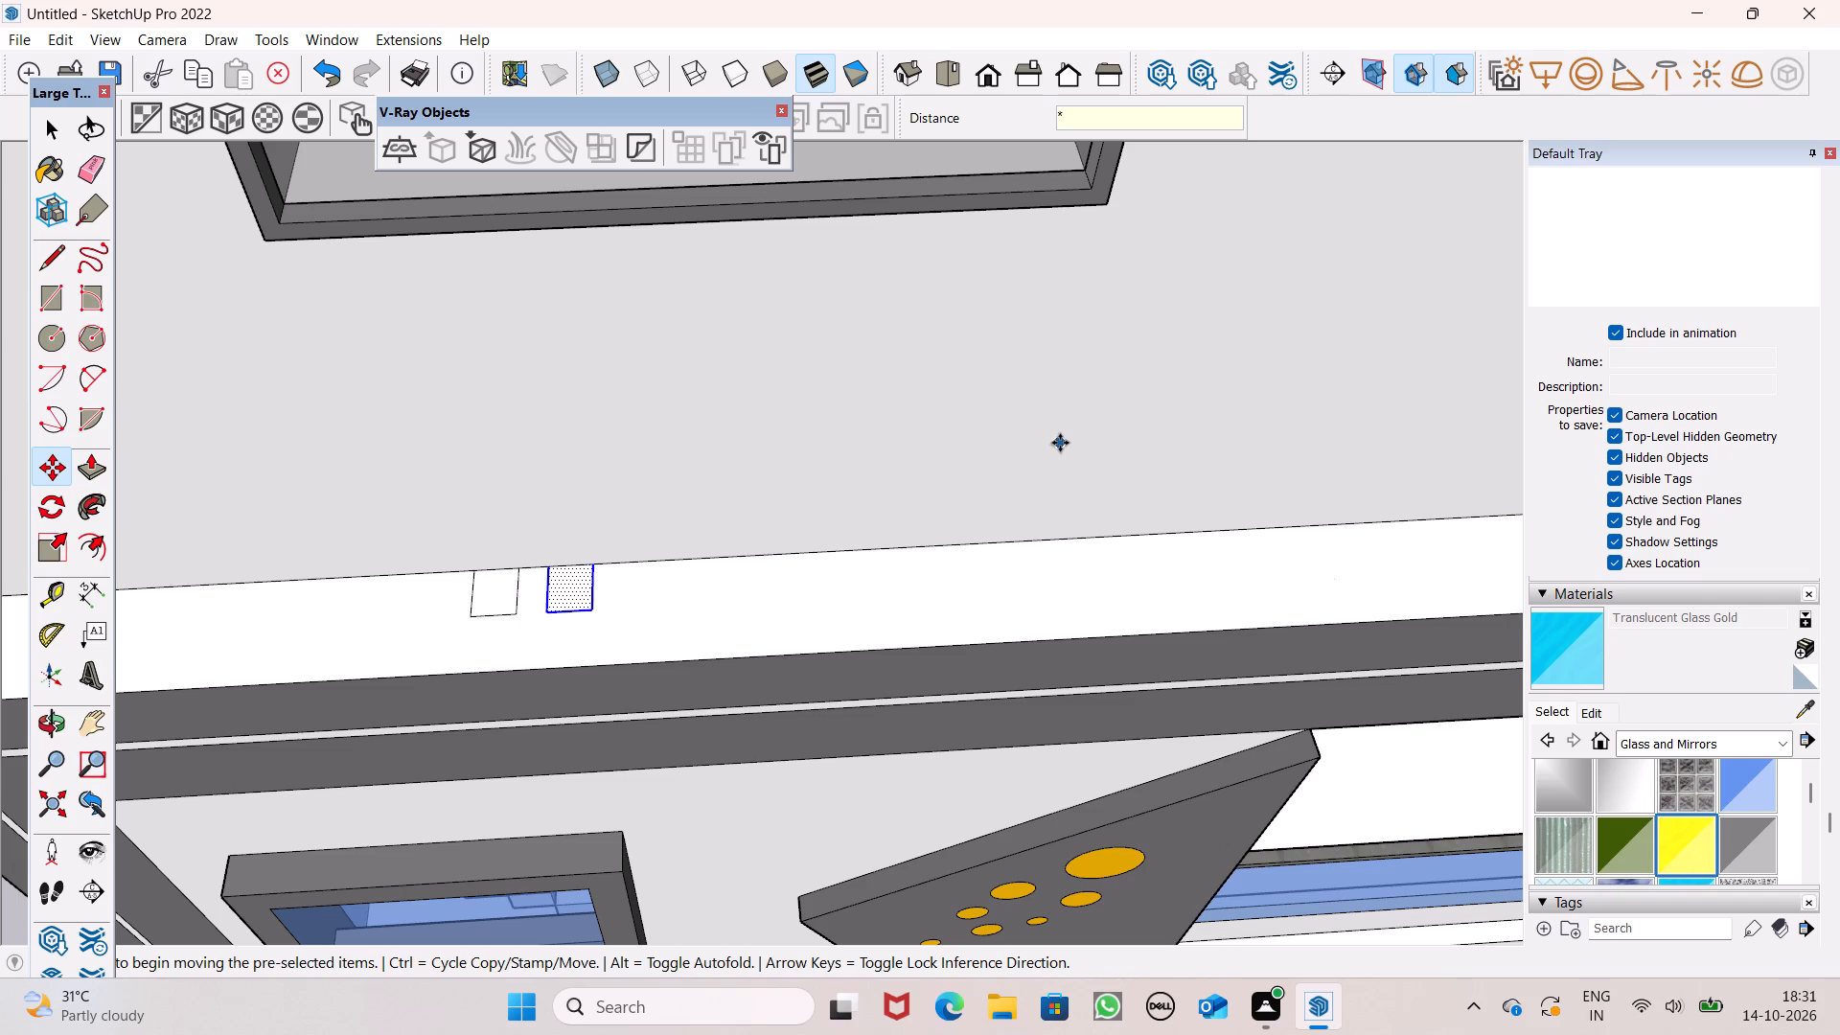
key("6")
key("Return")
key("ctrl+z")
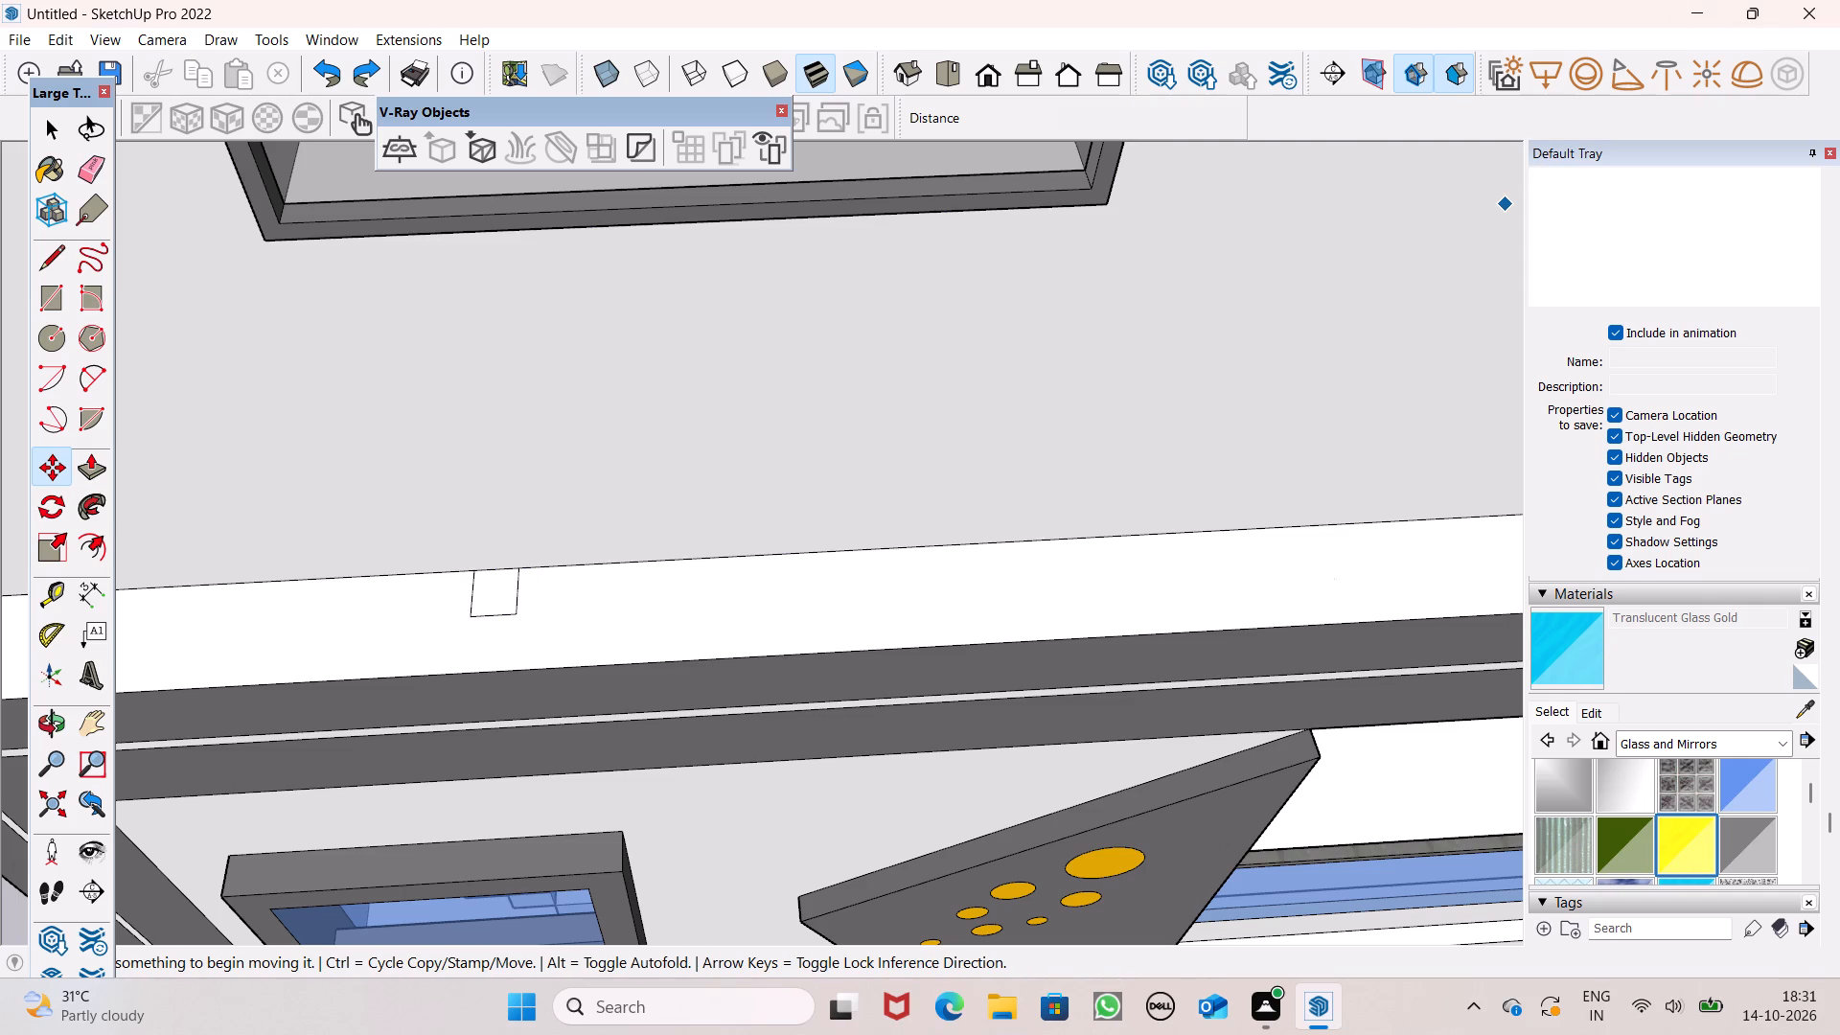
Copy the small rectangle about 1' 2 7/16" along the ledge and array it as five copies (*5).
scroll(1548, 215, "down", 2)
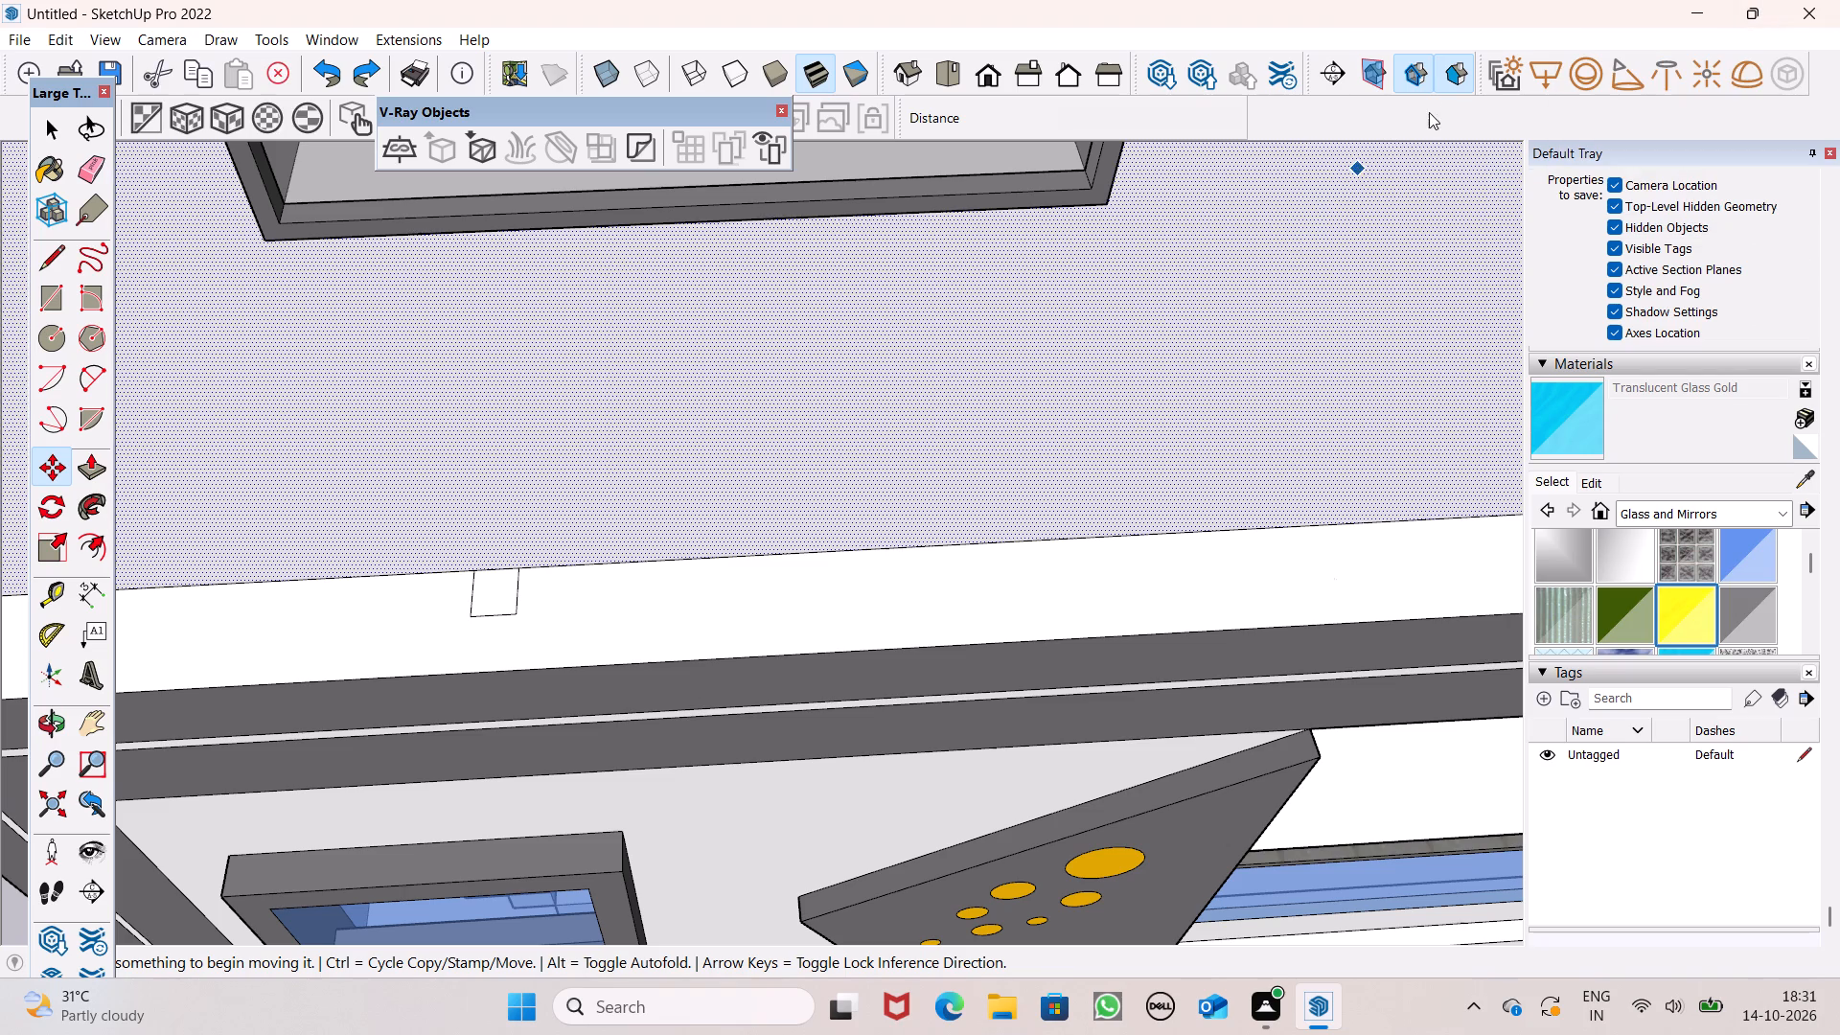
scroll(710, 312, "down", 3)
scroll(706, 389, "down", 3)
scroll(706, 487, "up", 5)
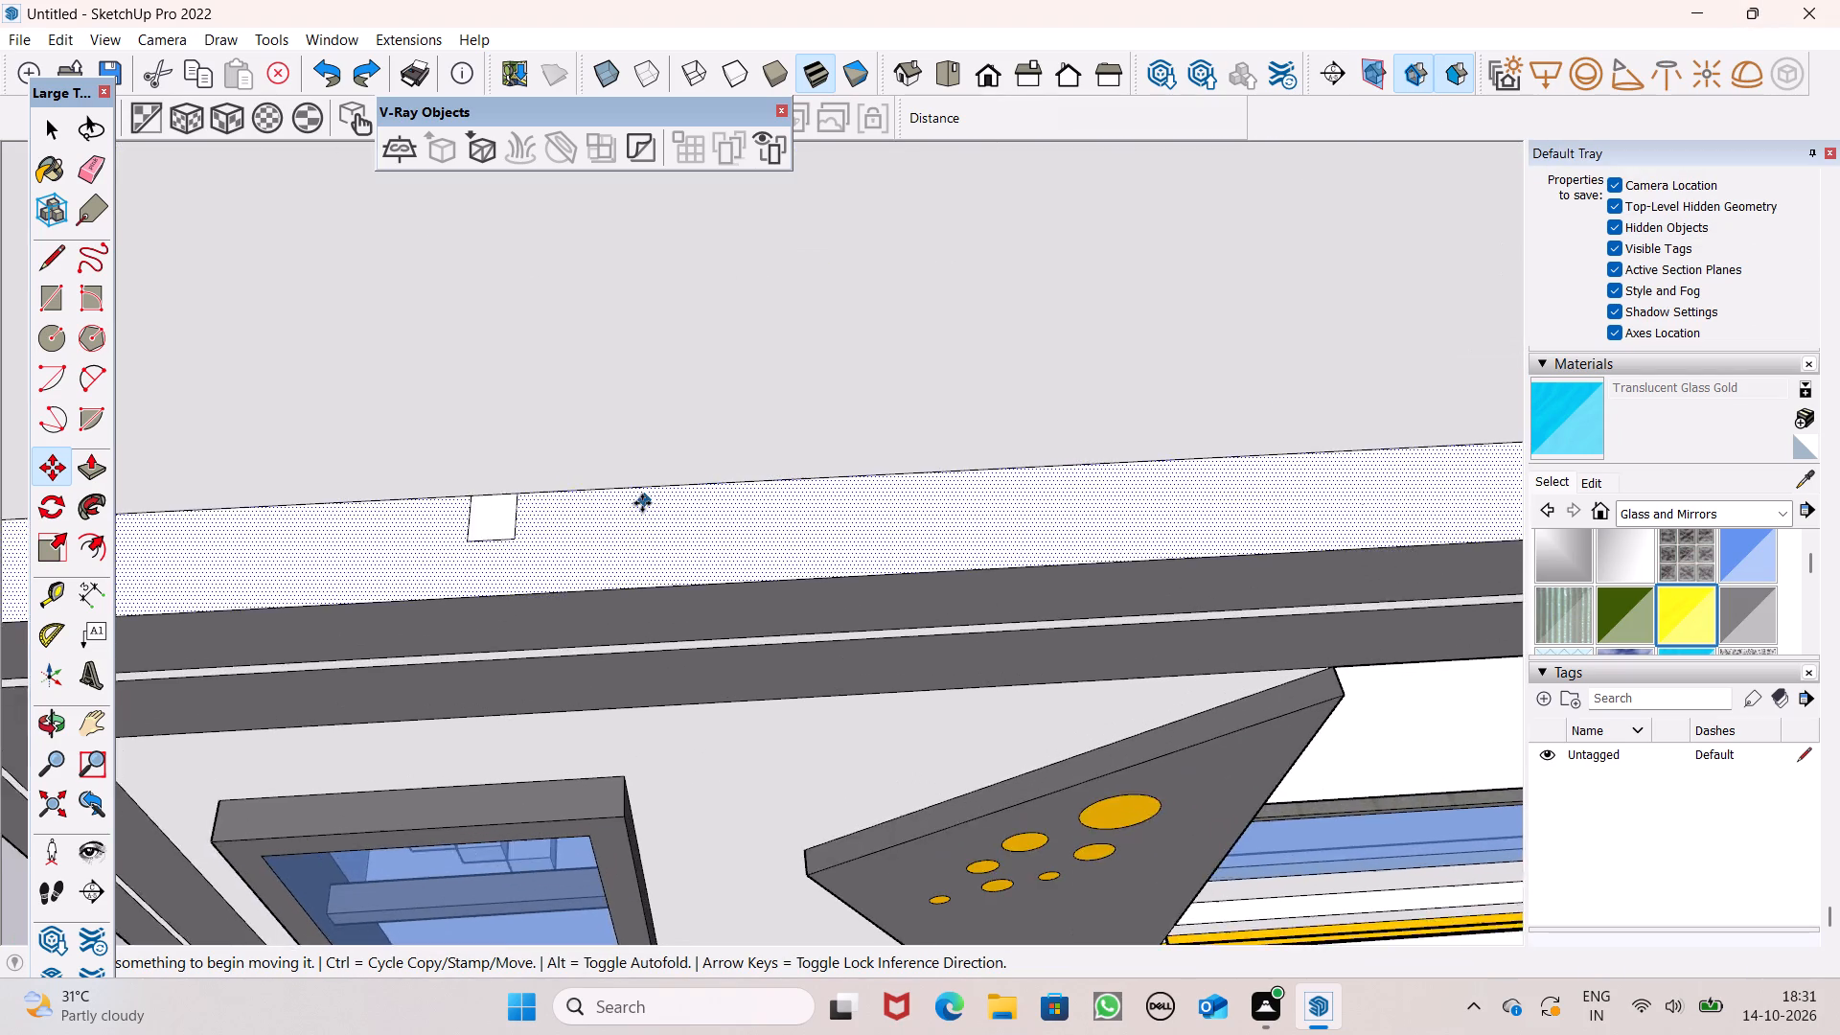
scroll(639, 513, "down", 4)
key("space")
double_click(542, 519)
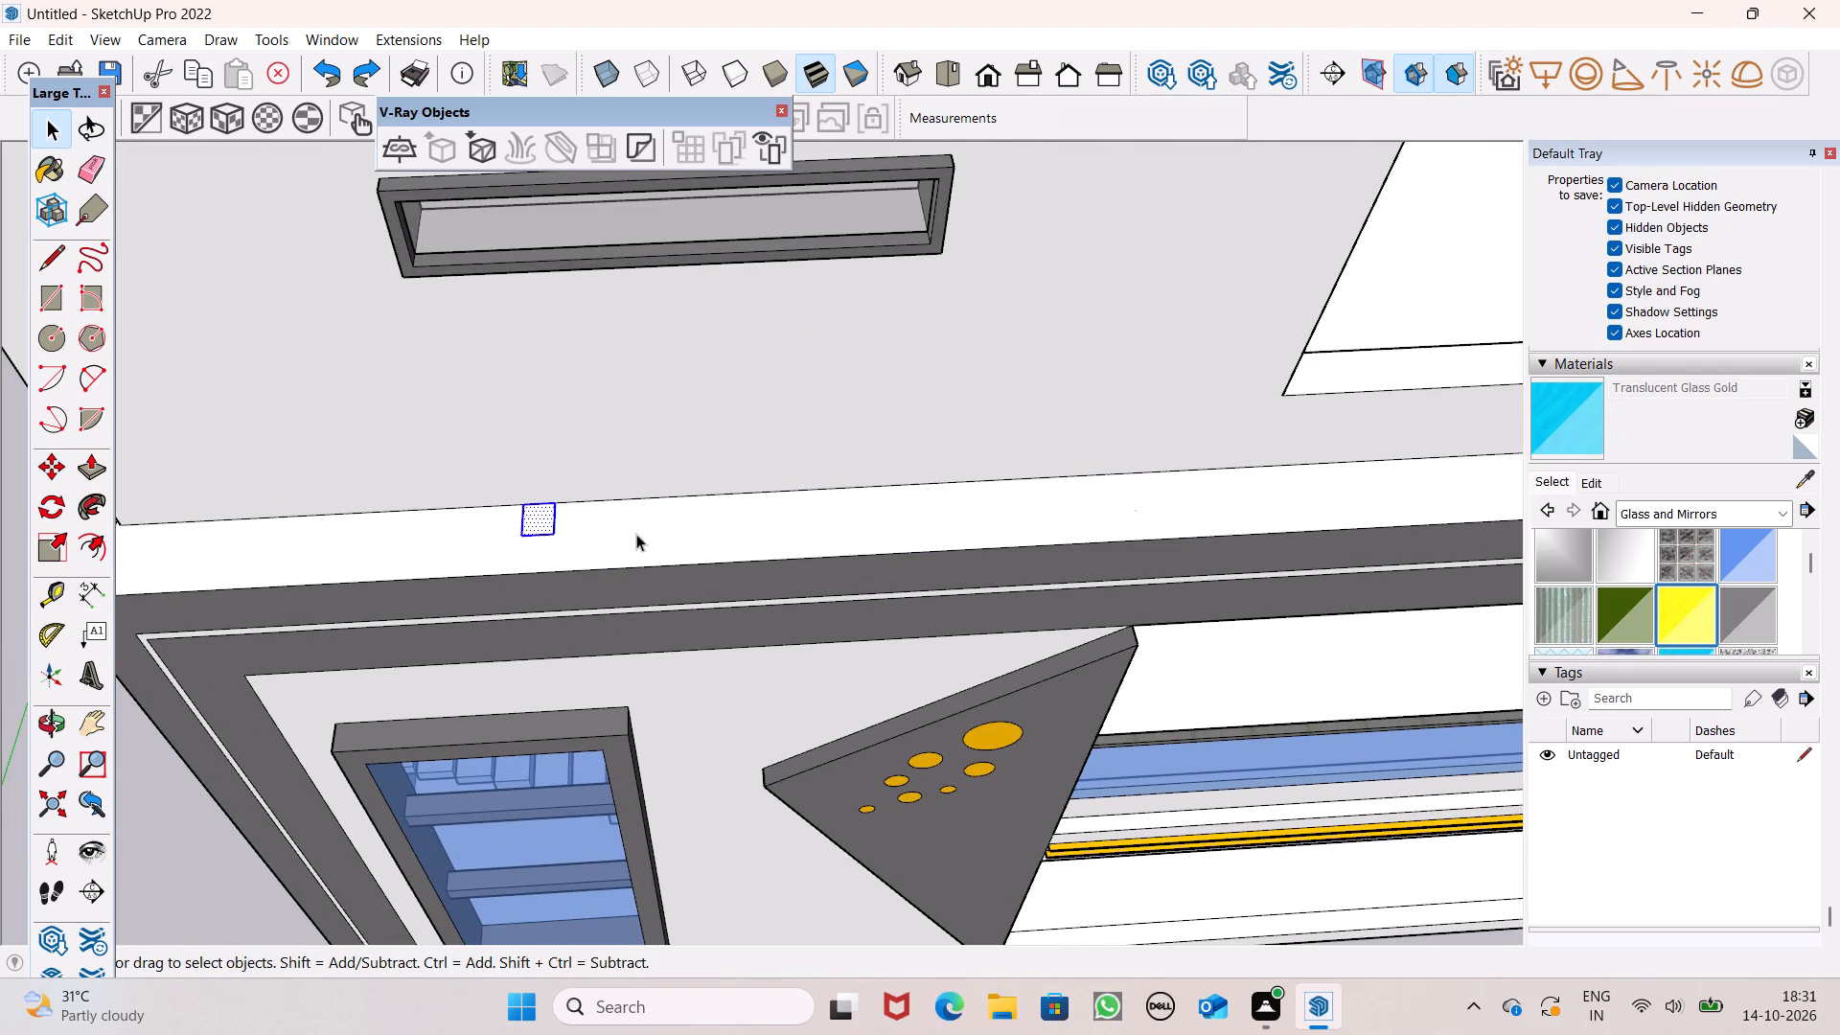
scroll(637, 532, "up", 3)
scroll(637, 531, "down", 4)
key("m")
key("Return")
key("backslash")
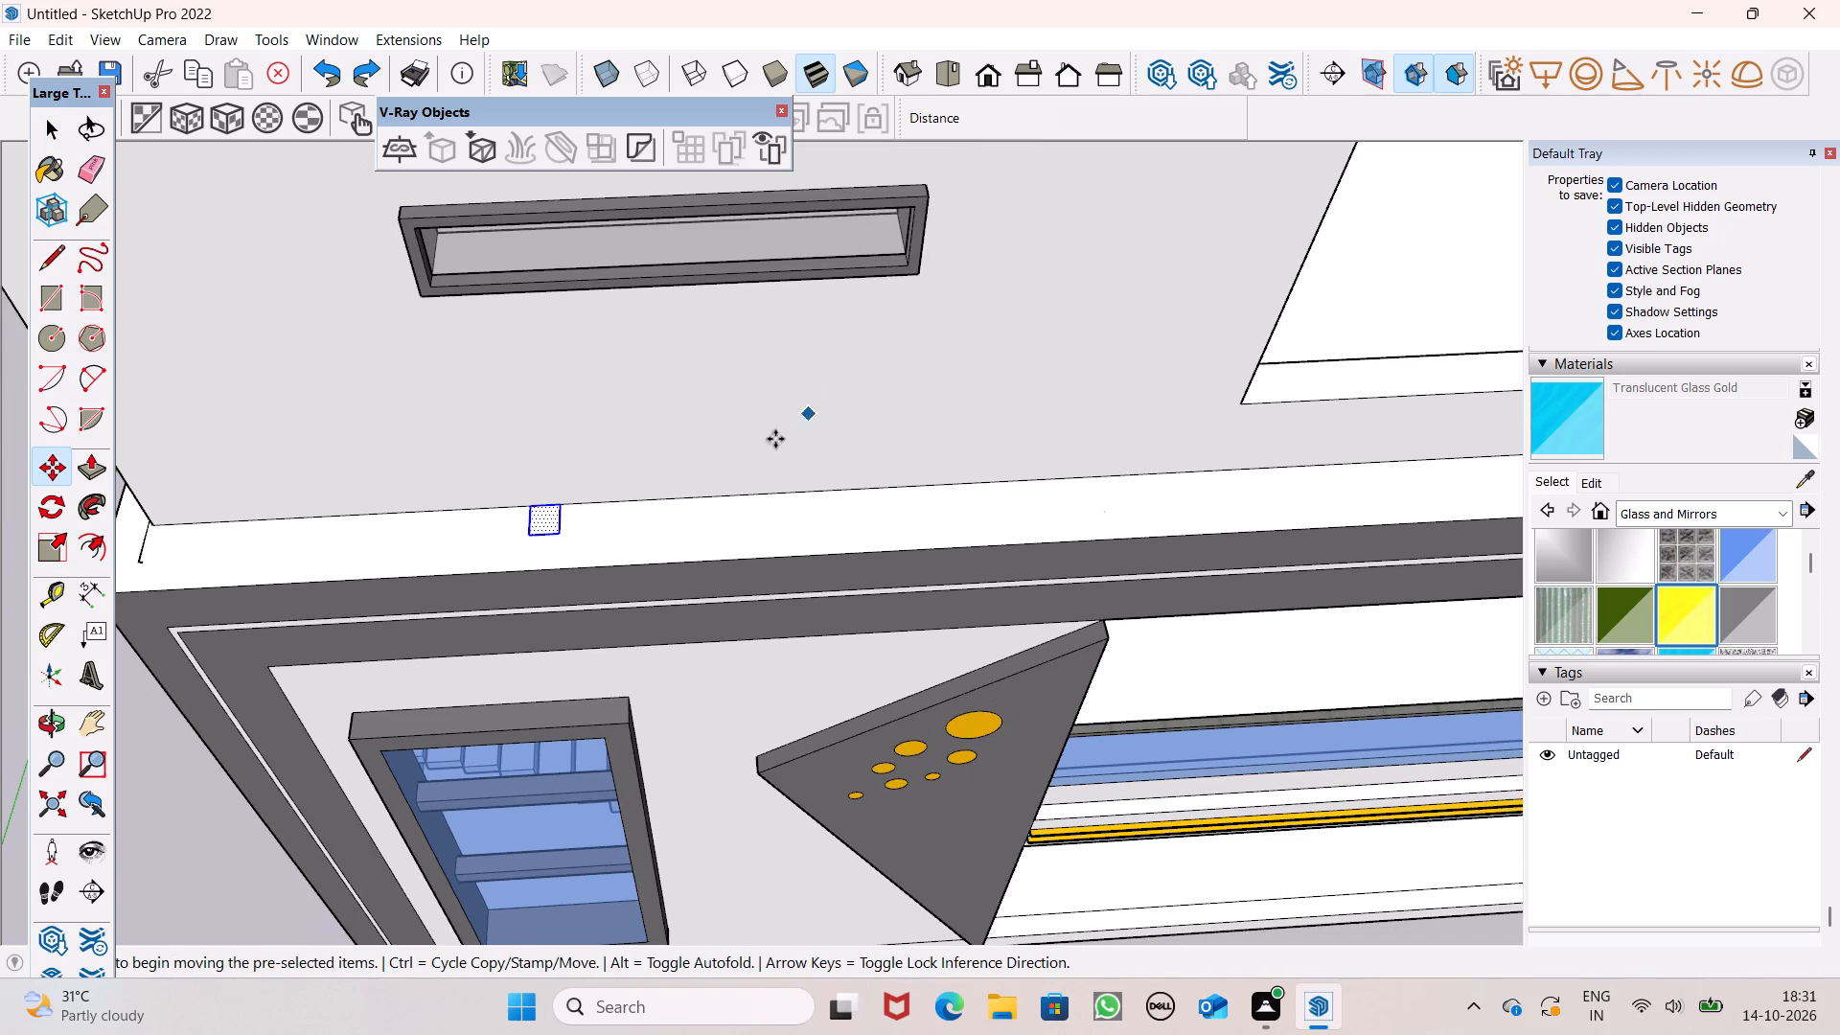
left_click_drag(557, 534, 586, 540)
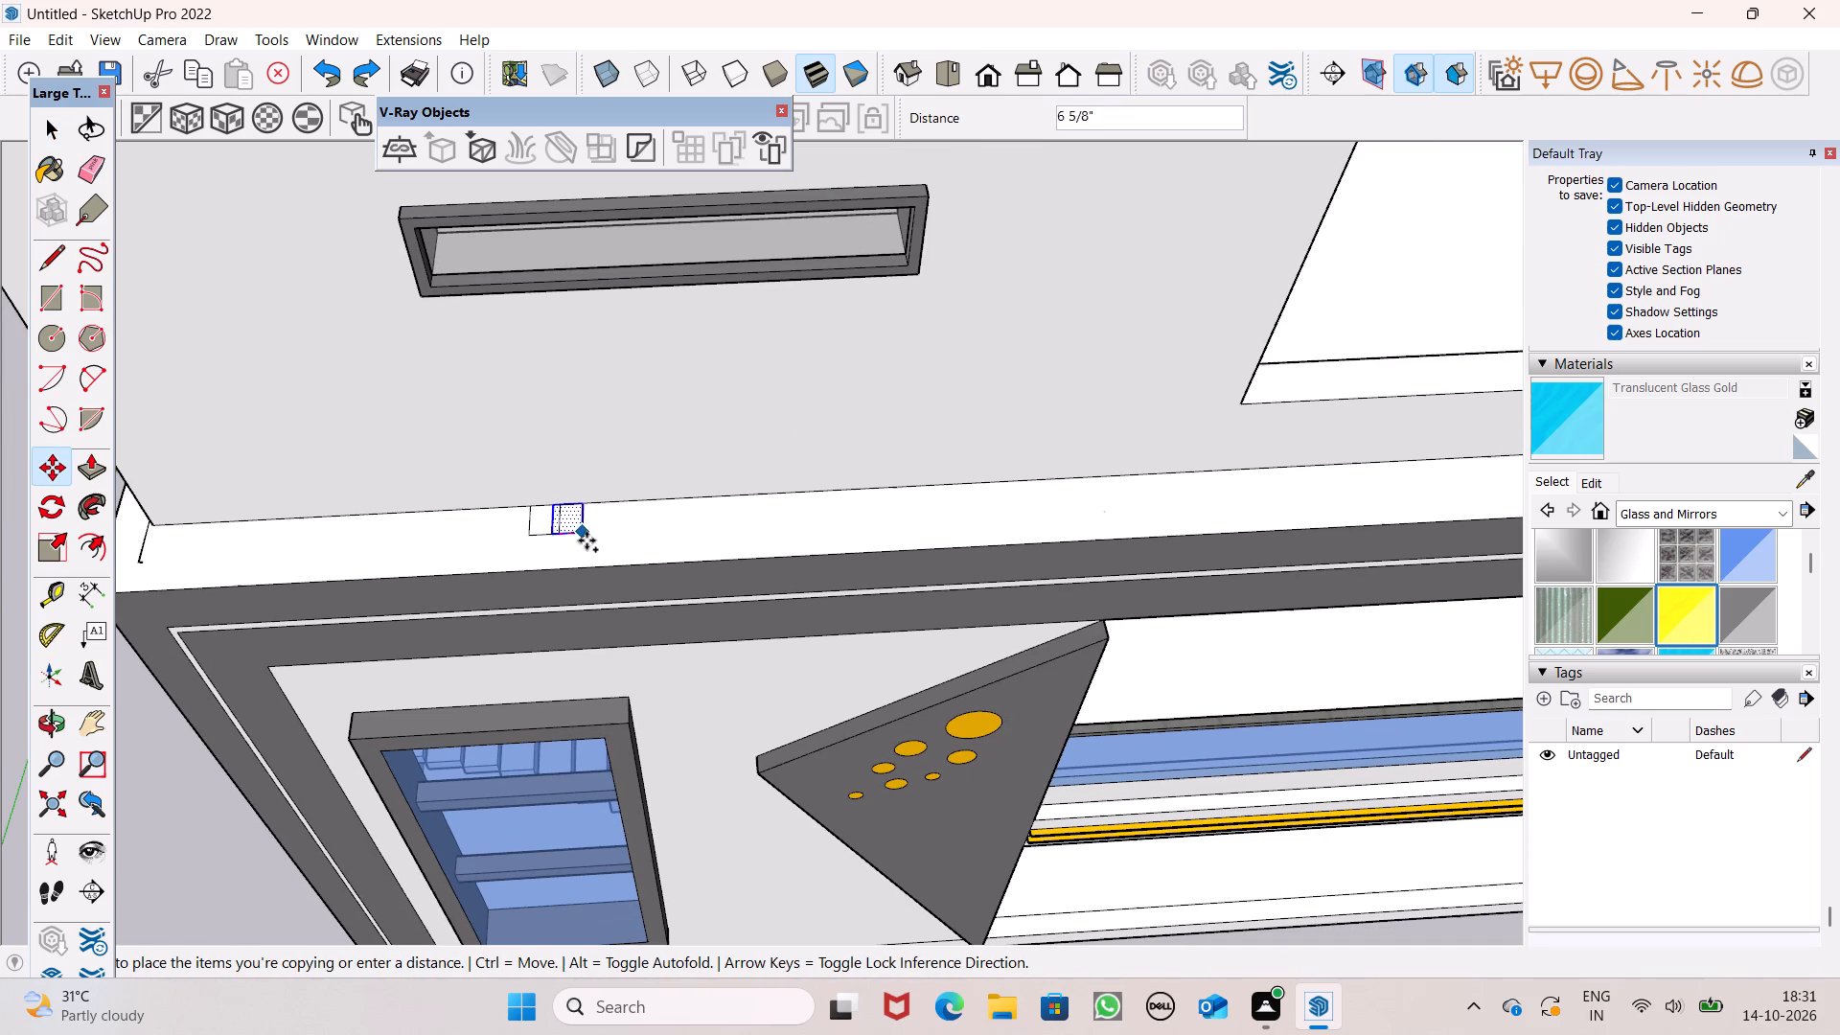
left_click_drag(586, 540, 616, 540)
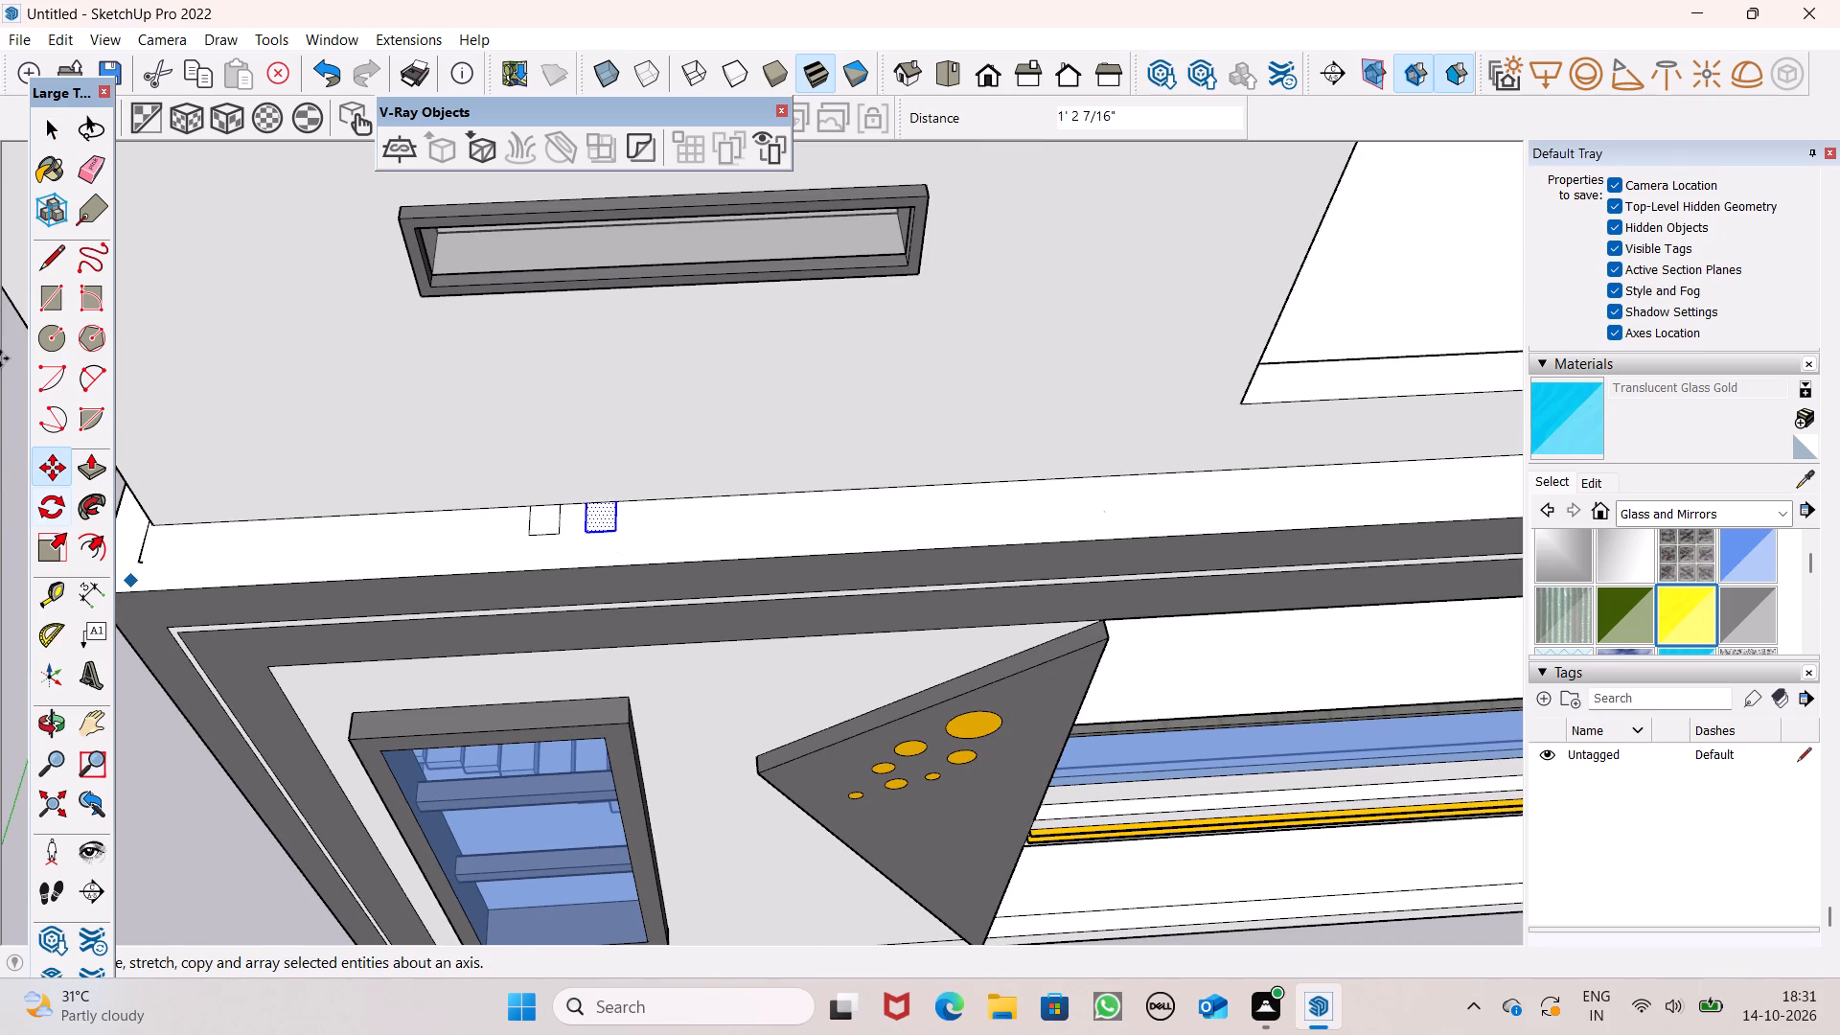
key("shift+asterisk")
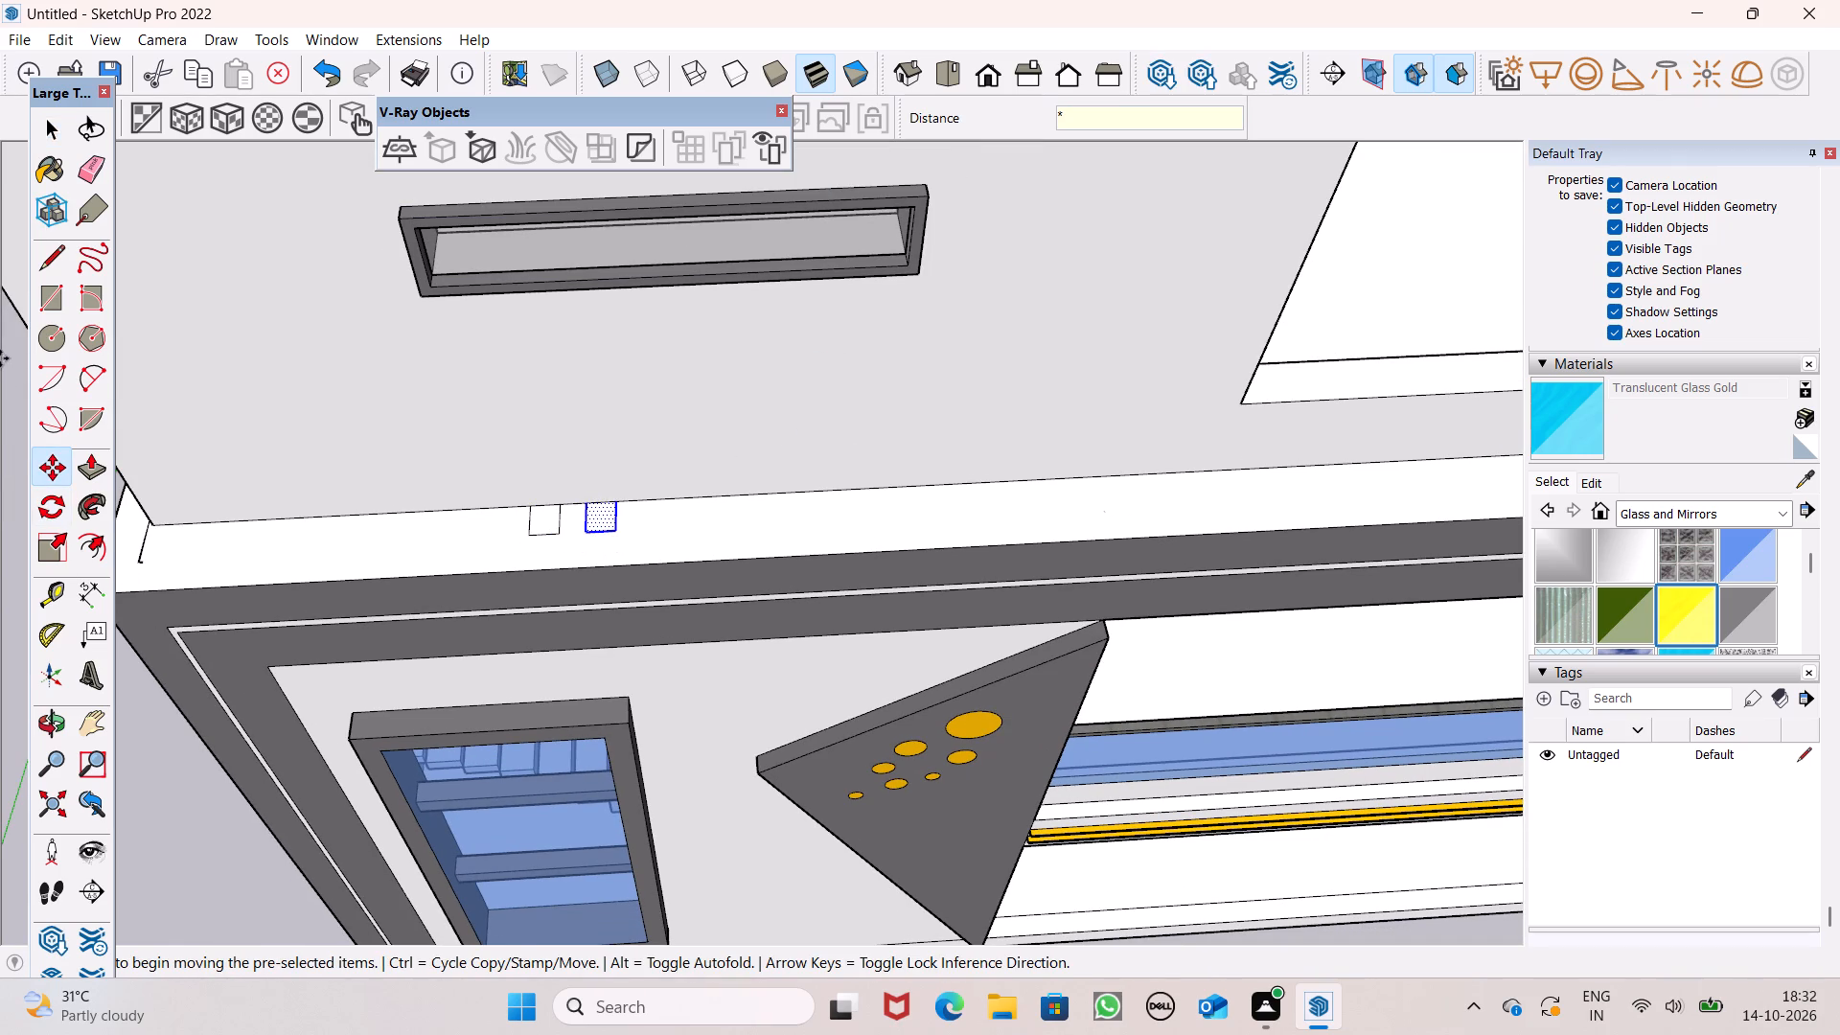
key("5")
key("Return")
key("space")
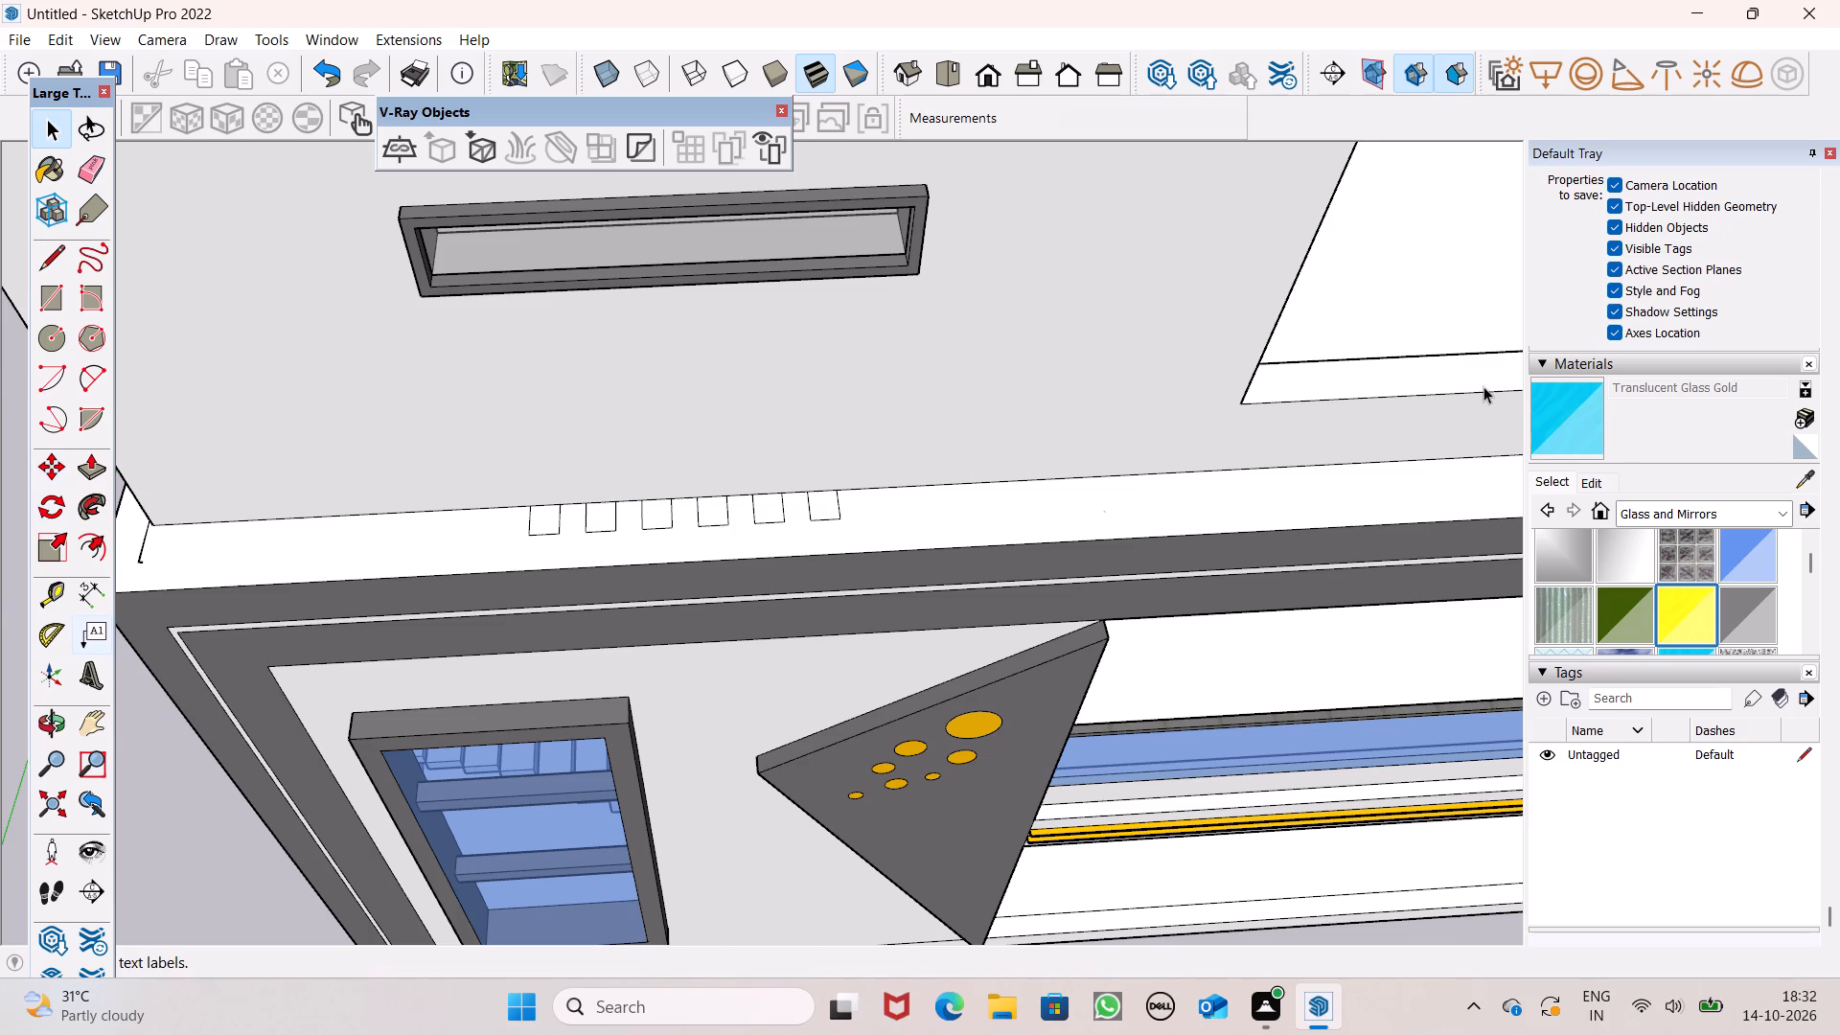
Push/Pull the first small rectangle on the ledge up about 5' 9 3/8" into a post below the narrow frame.
scroll(742, 456, "down", 3)
scroll(893, 471, "down", 4)
middle_click_drag(883, 477, 895, 352)
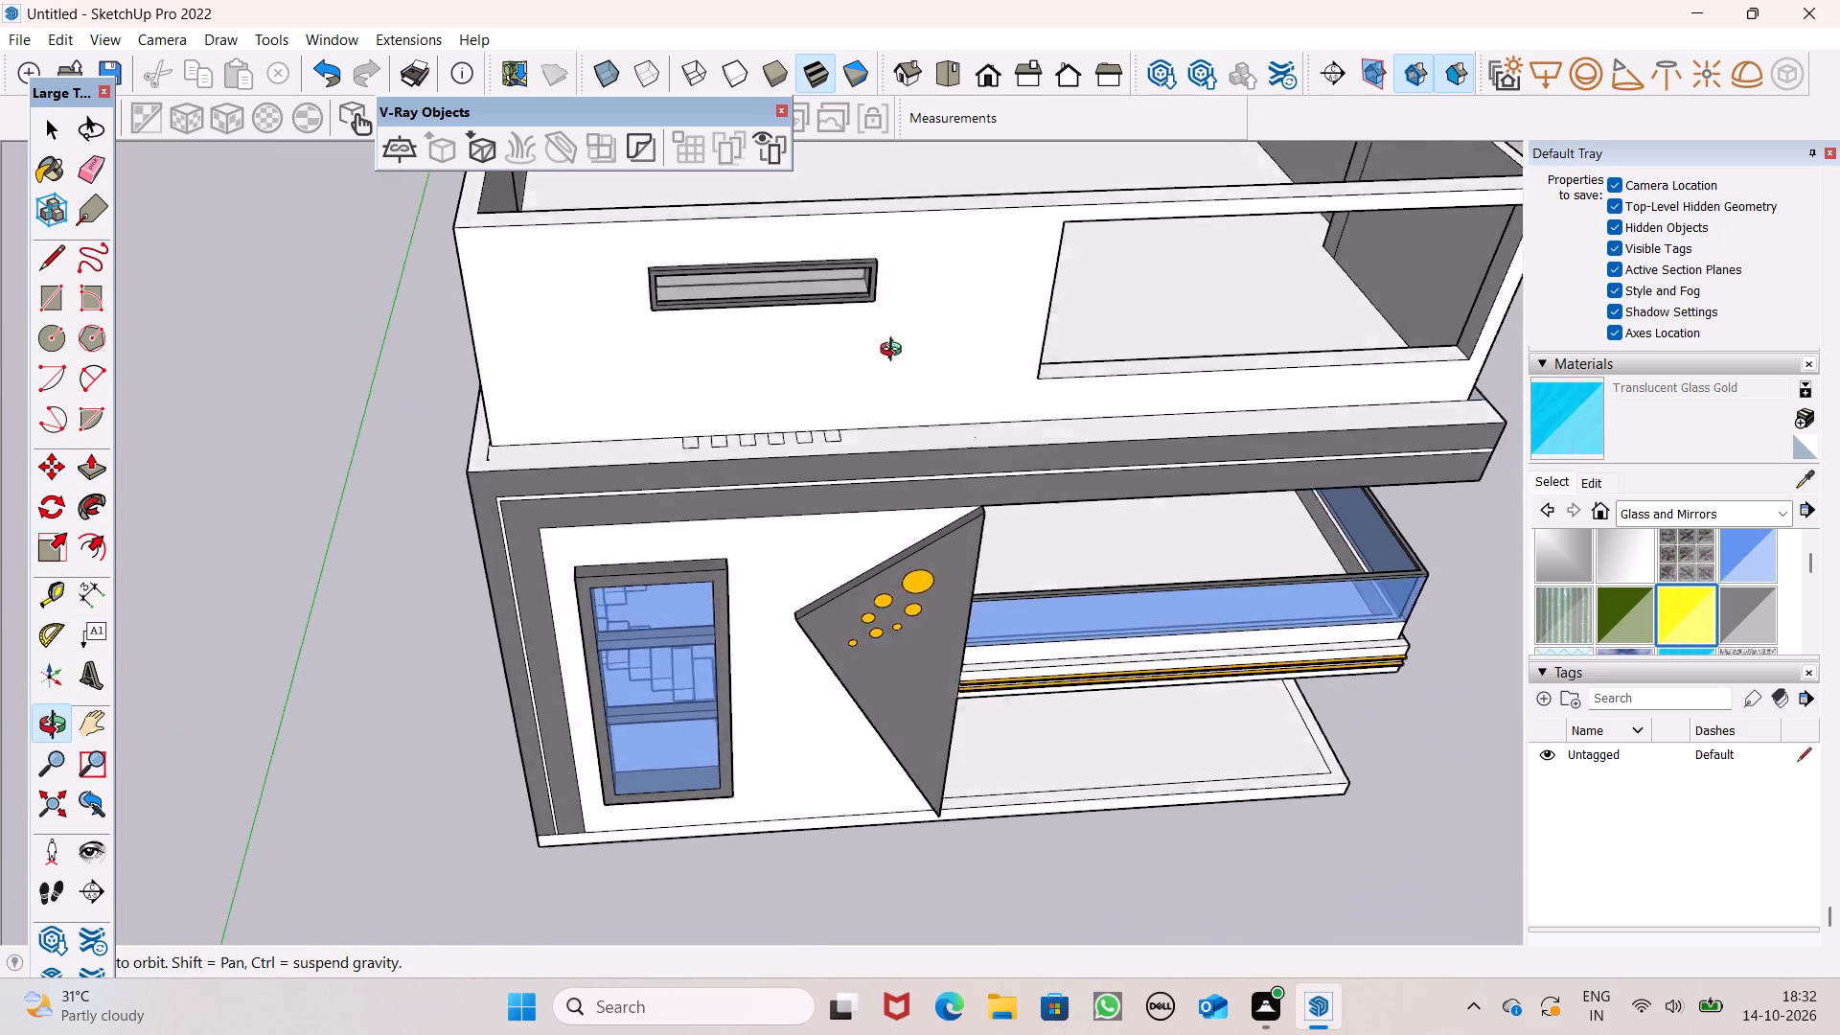
middle_click_drag(895, 352, 797, 479)
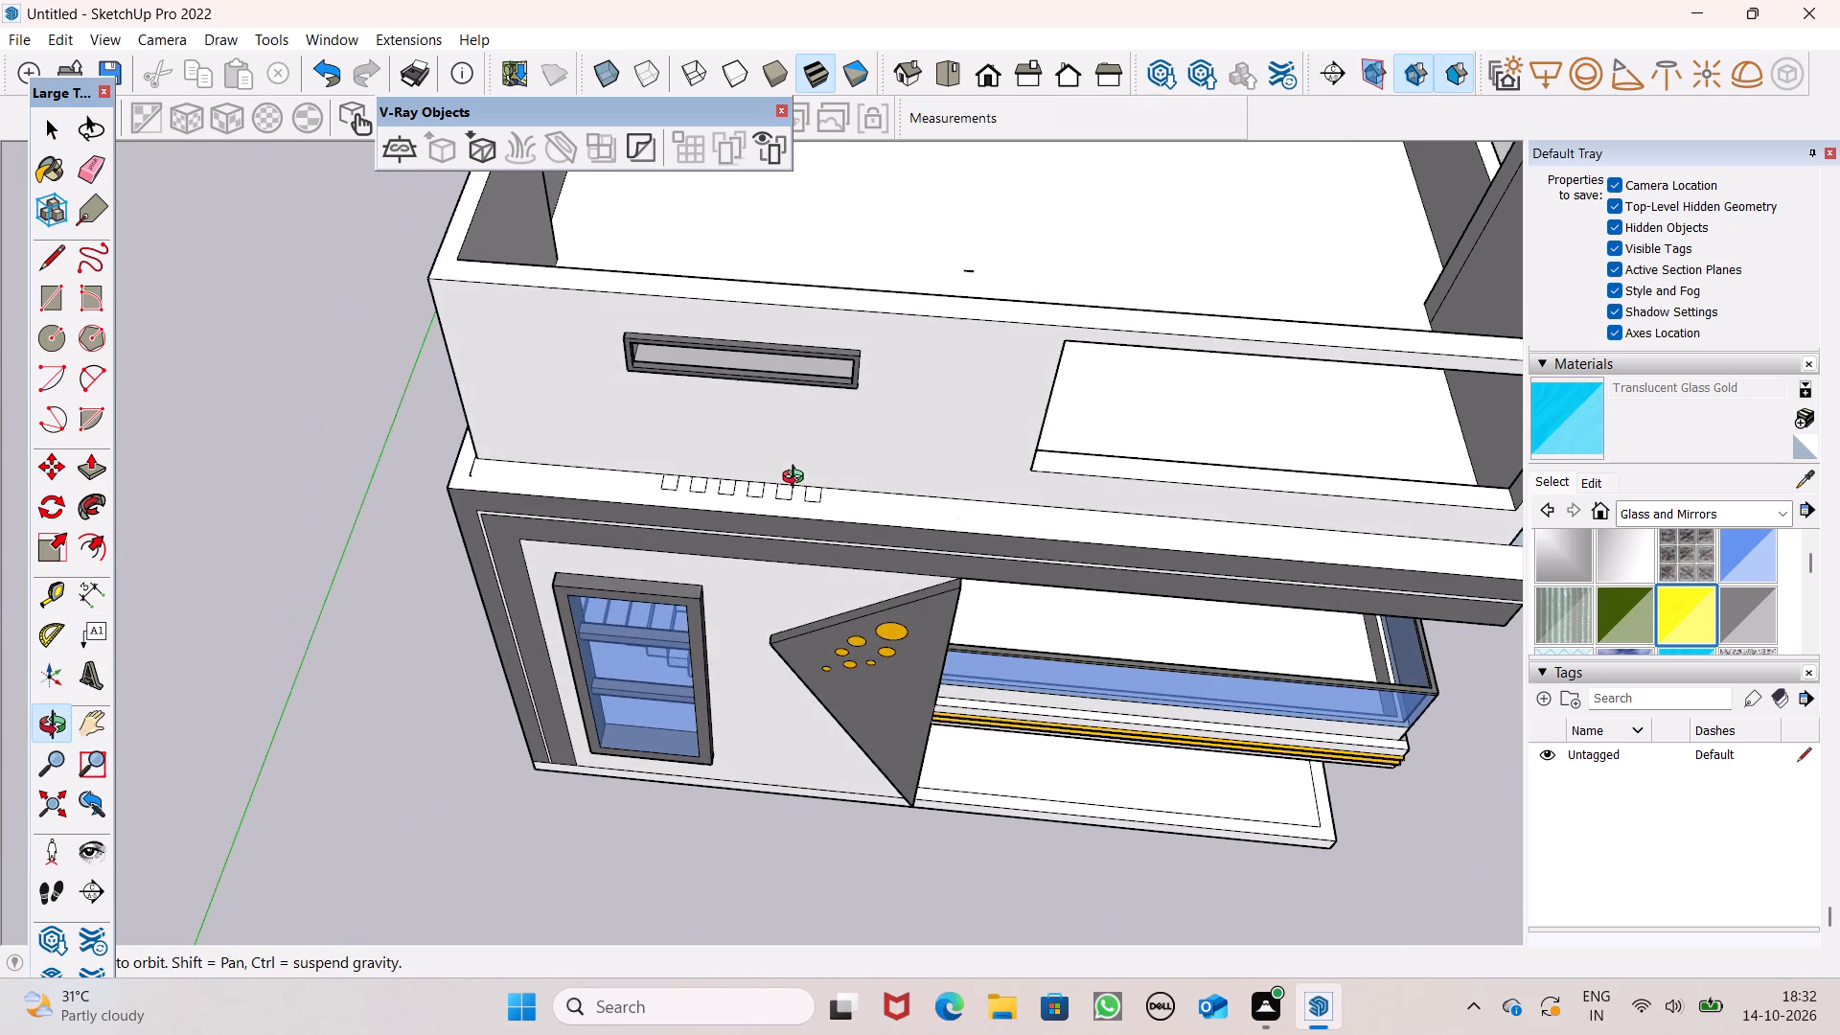
middle_click_drag(797, 479, 825, 479)
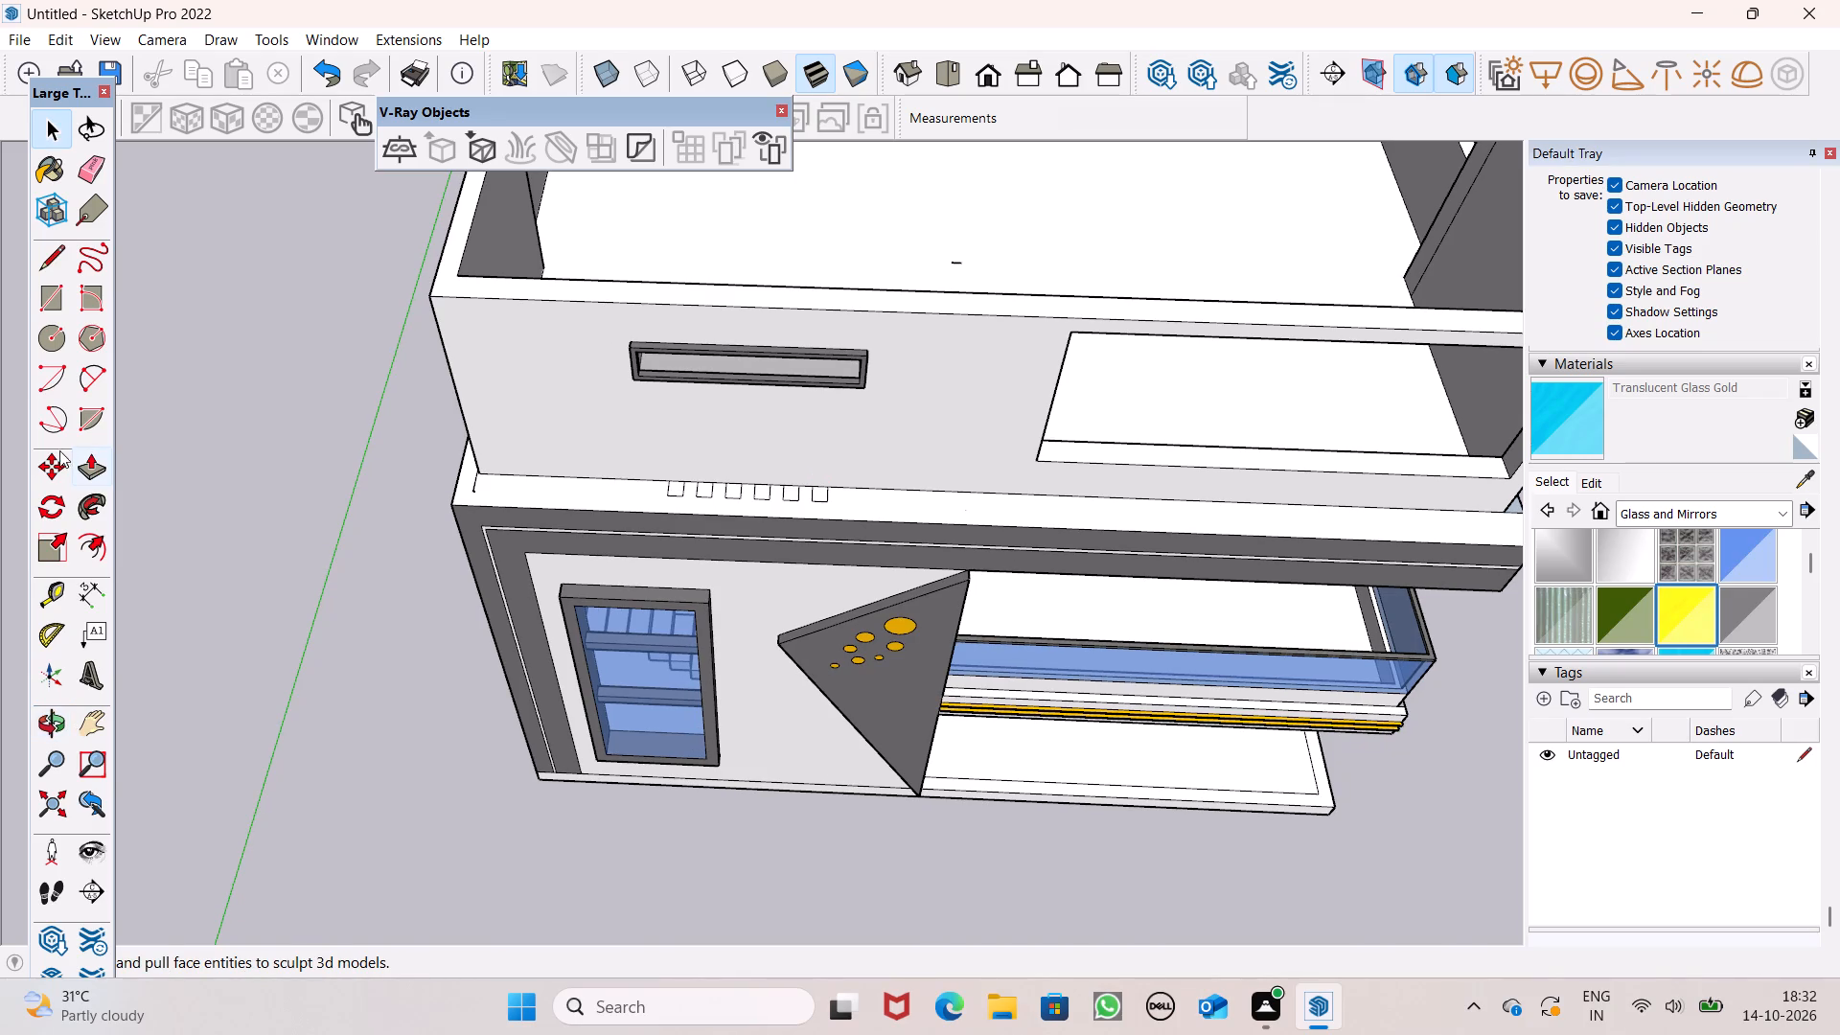
left_click_drag(81, 473, 93, 463)
scroll(640, 465, "up", 1)
scroll(647, 465, "down", 1)
scroll(647, 464, "up", 4)
middle_click_drag(725, 523, 757, 618)
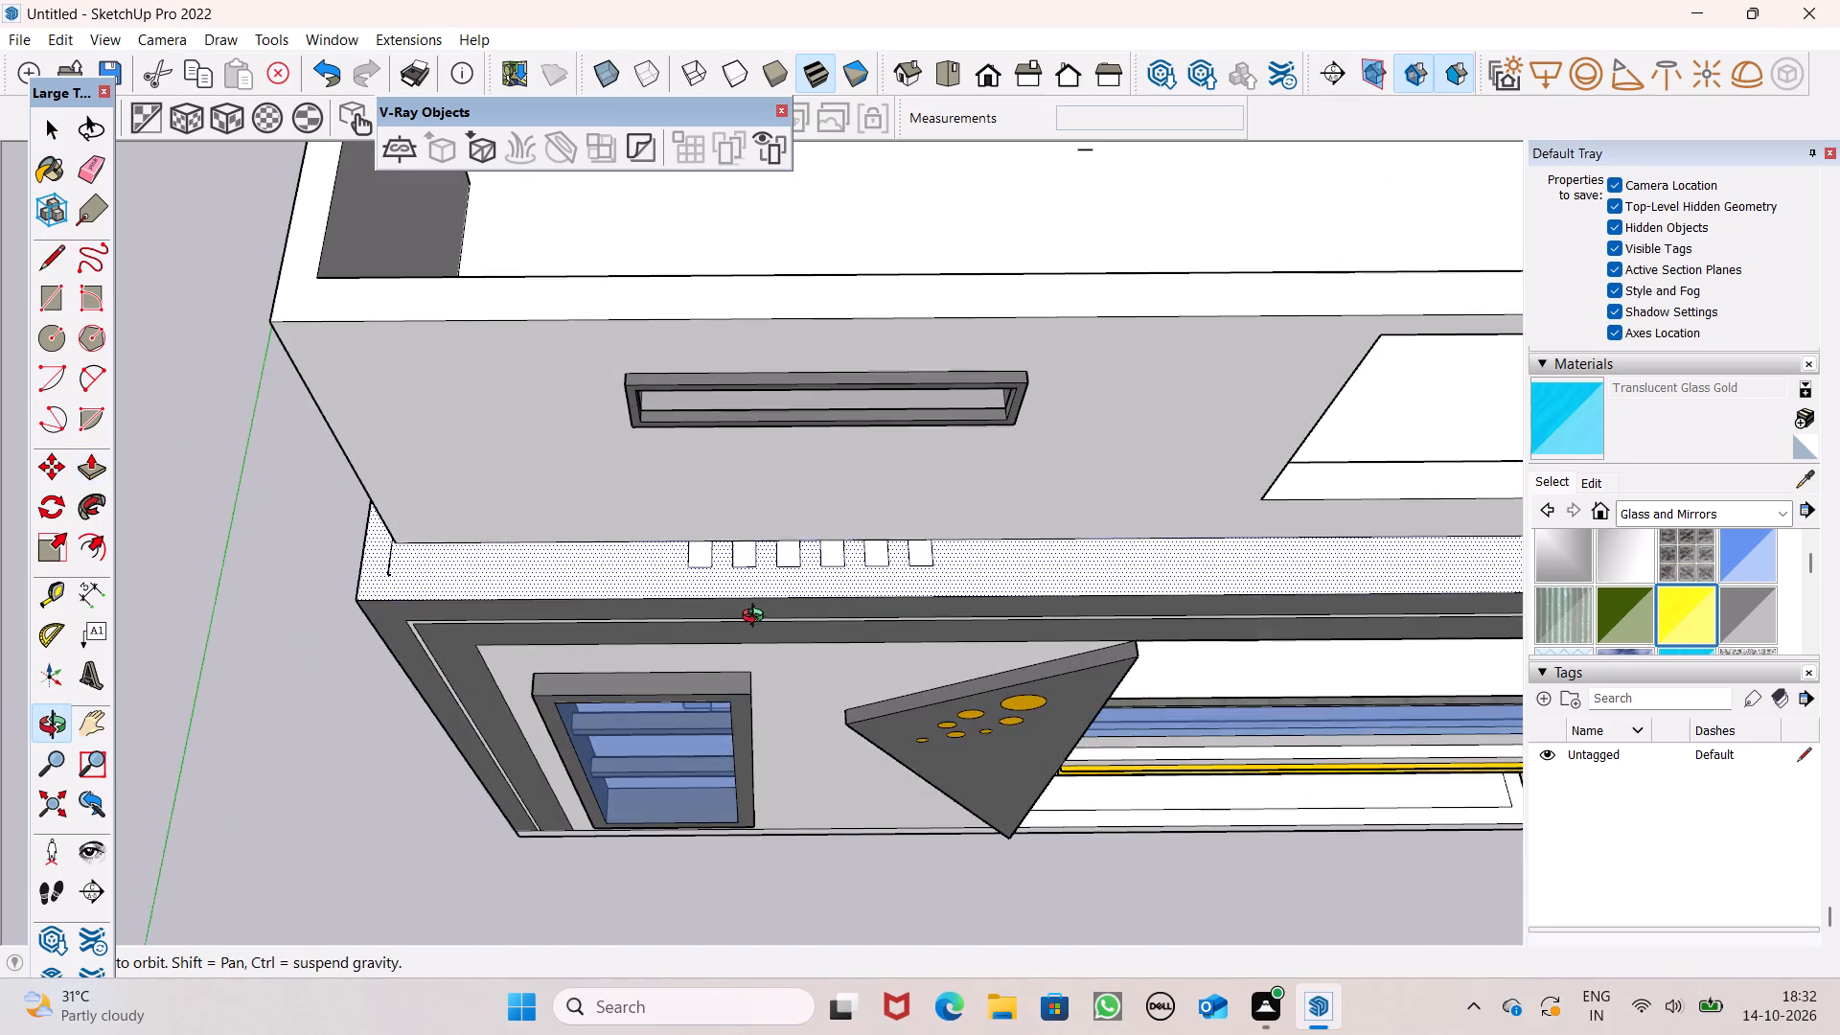
middle_click_drag(757, 618, 757, 619)
scroll(686, 552, "up", 1)
scroll(686, 549, "down", 1)
scroll(686, 549, "up", 3)
left_click_drag(711, 572, 721, 492)
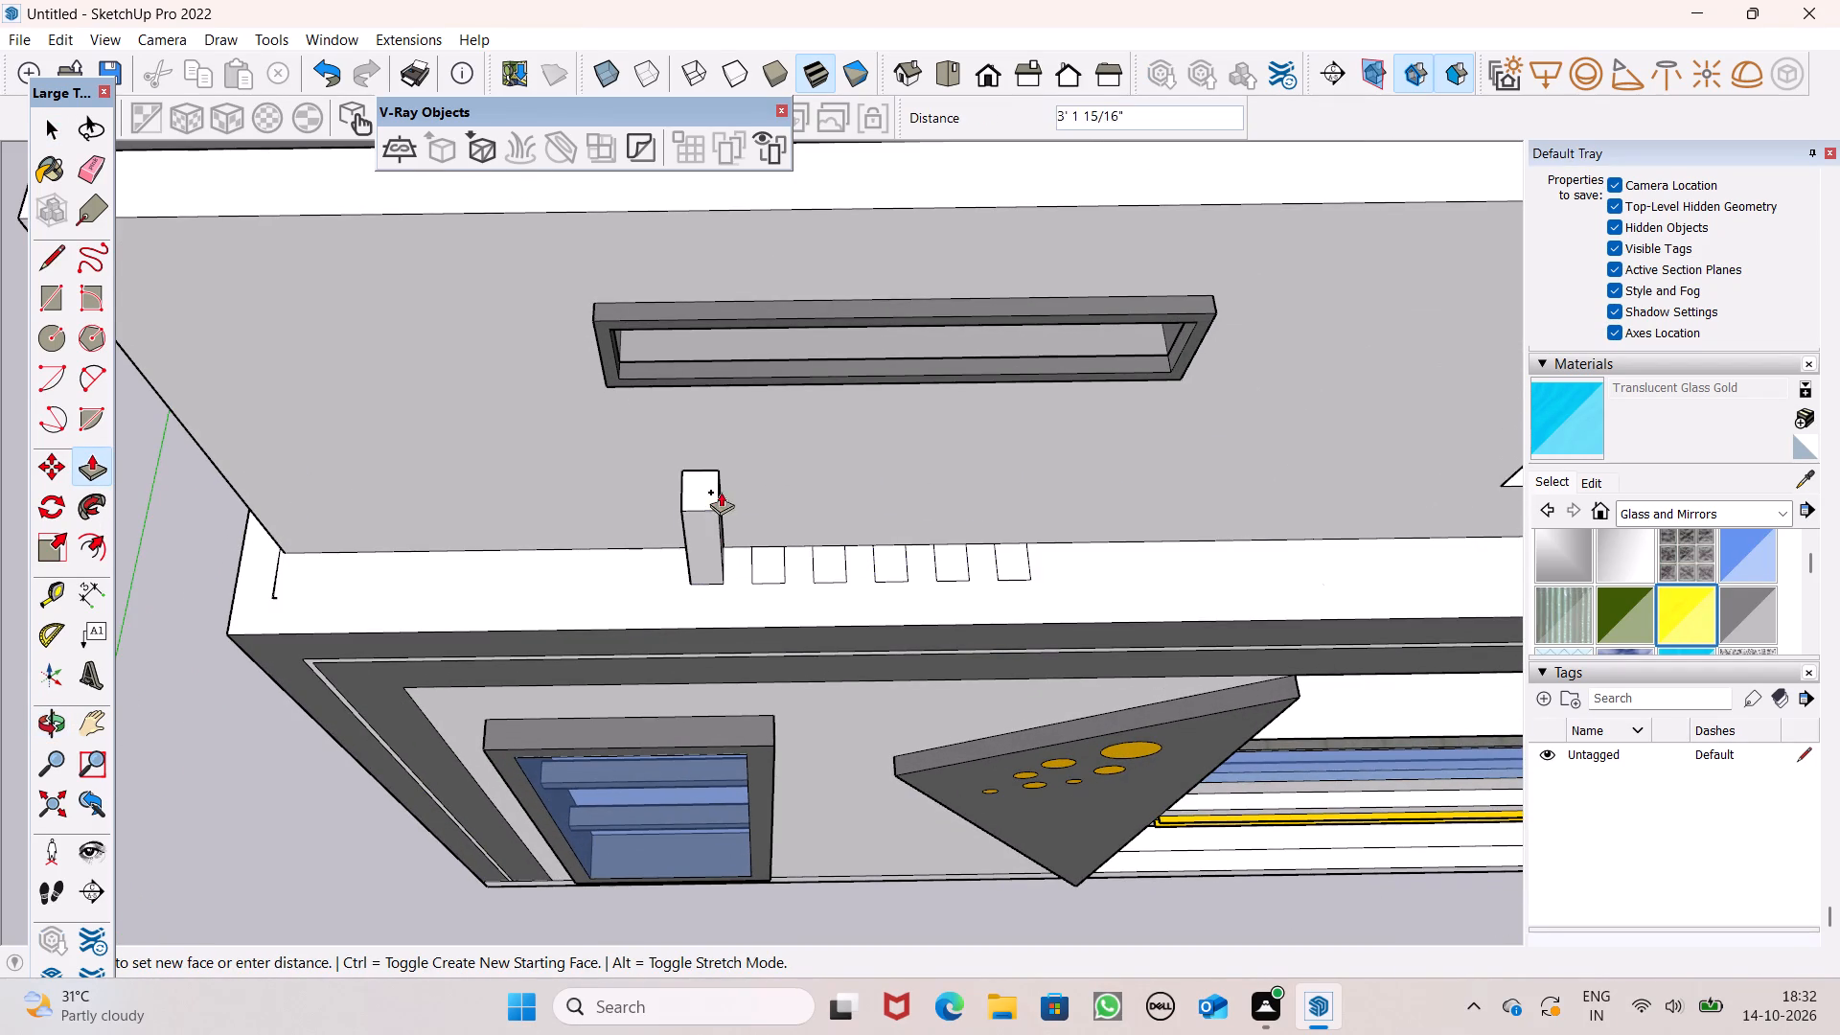
left_click_drag(721, 492, 726, 418)
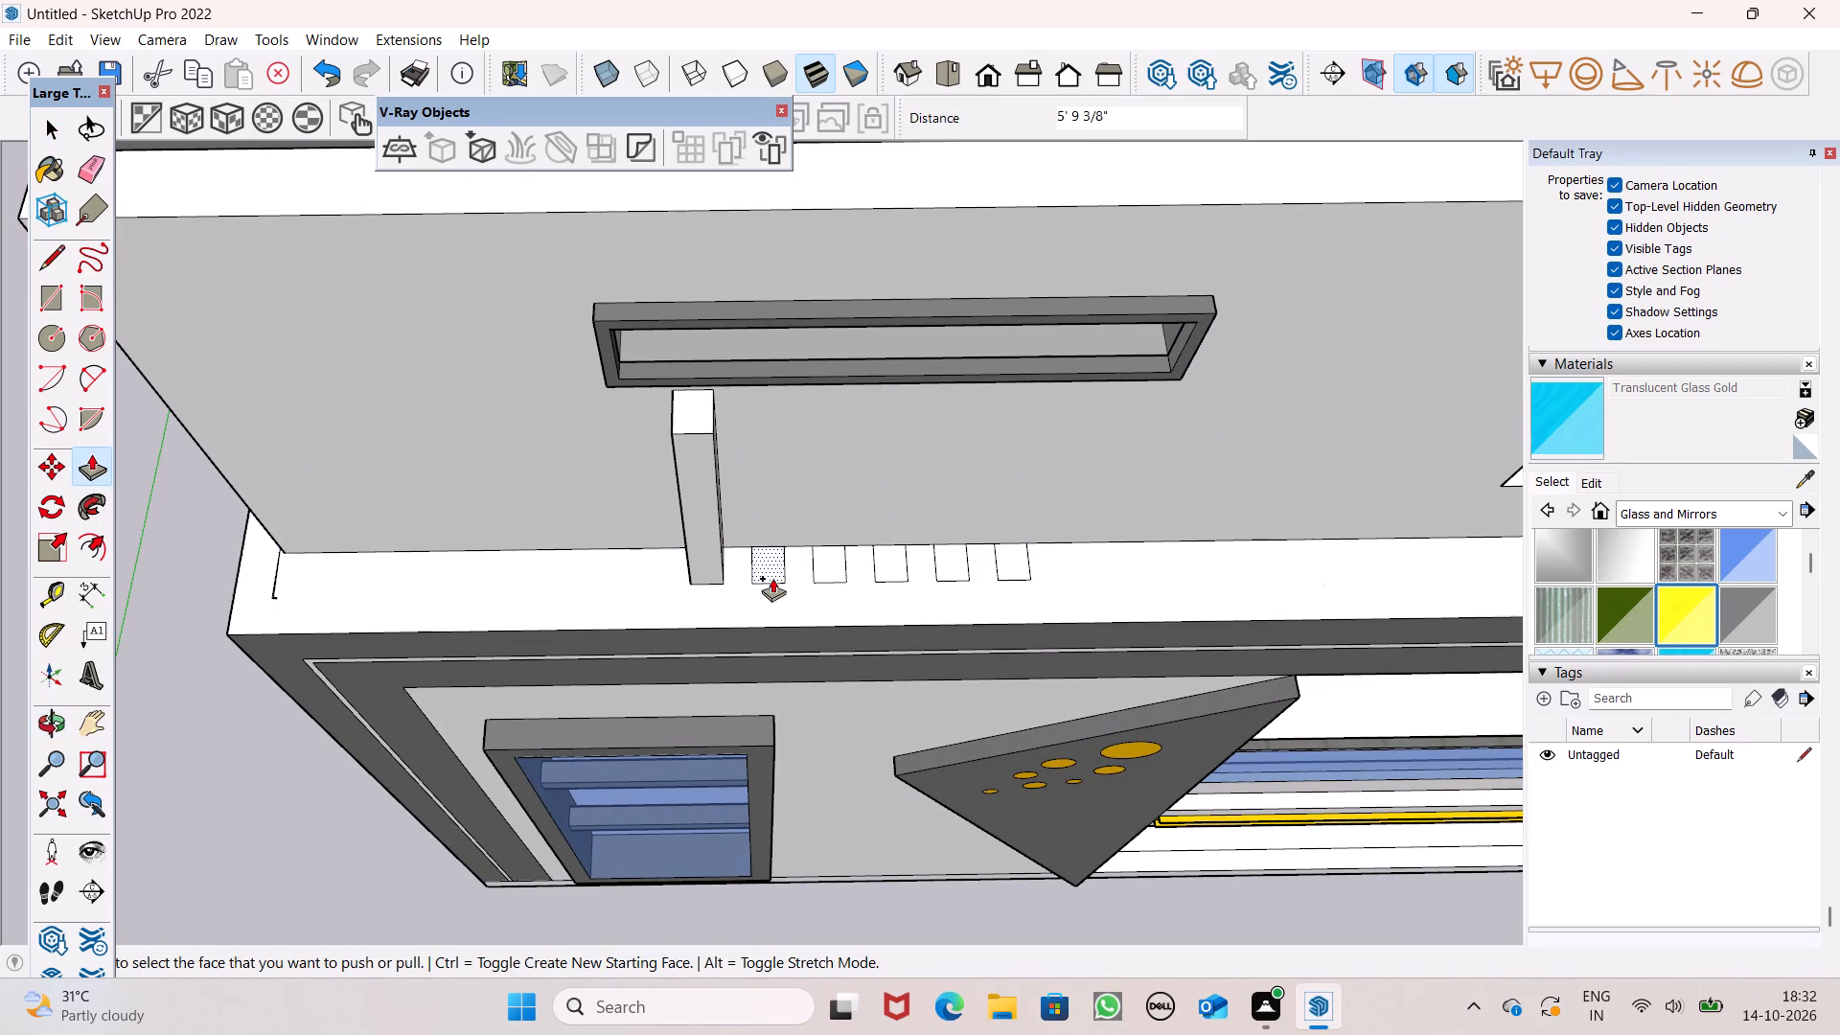
Push/Pull the other five small rectangles up to the first post's height.
left_click_drag(772, 578, 696, 427)
left_click_drag(829, 575, 781, 429)
left_click_drag(890, 574, 895, 497)
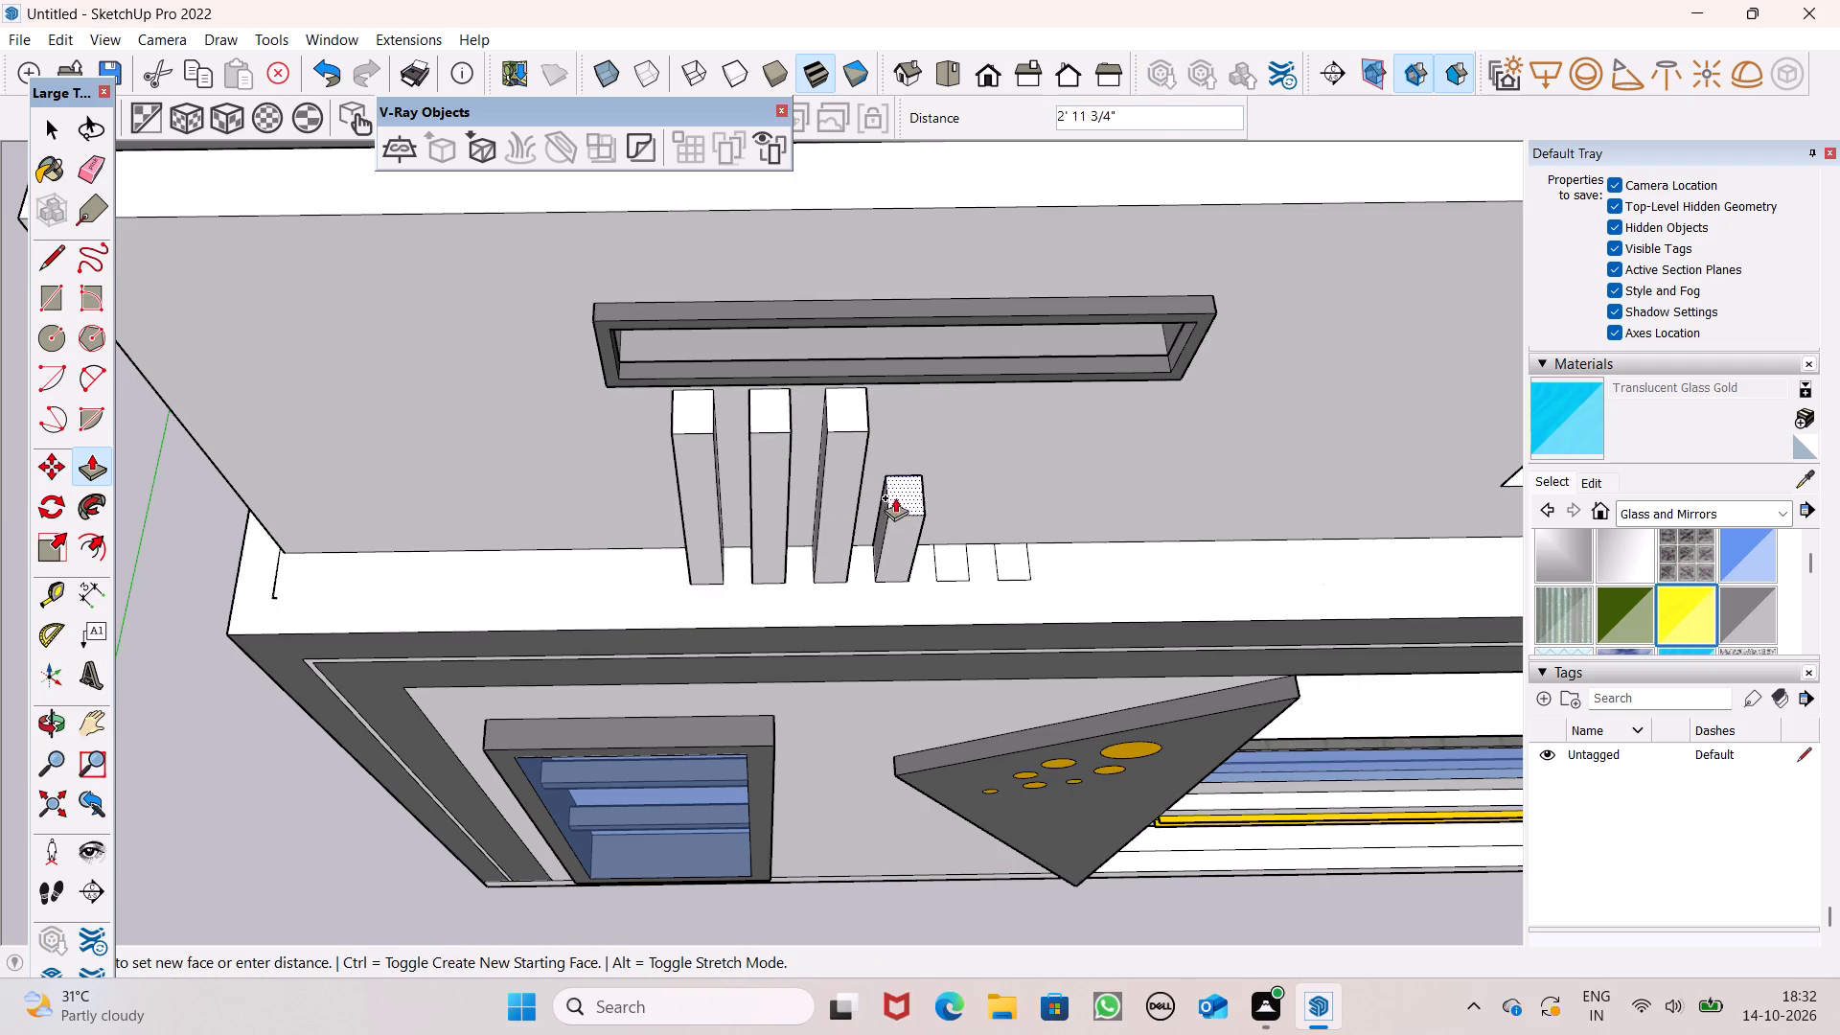
left_click_drag(895, 497, 838, 438)
left_click_drag(945, 563, 948, 545)
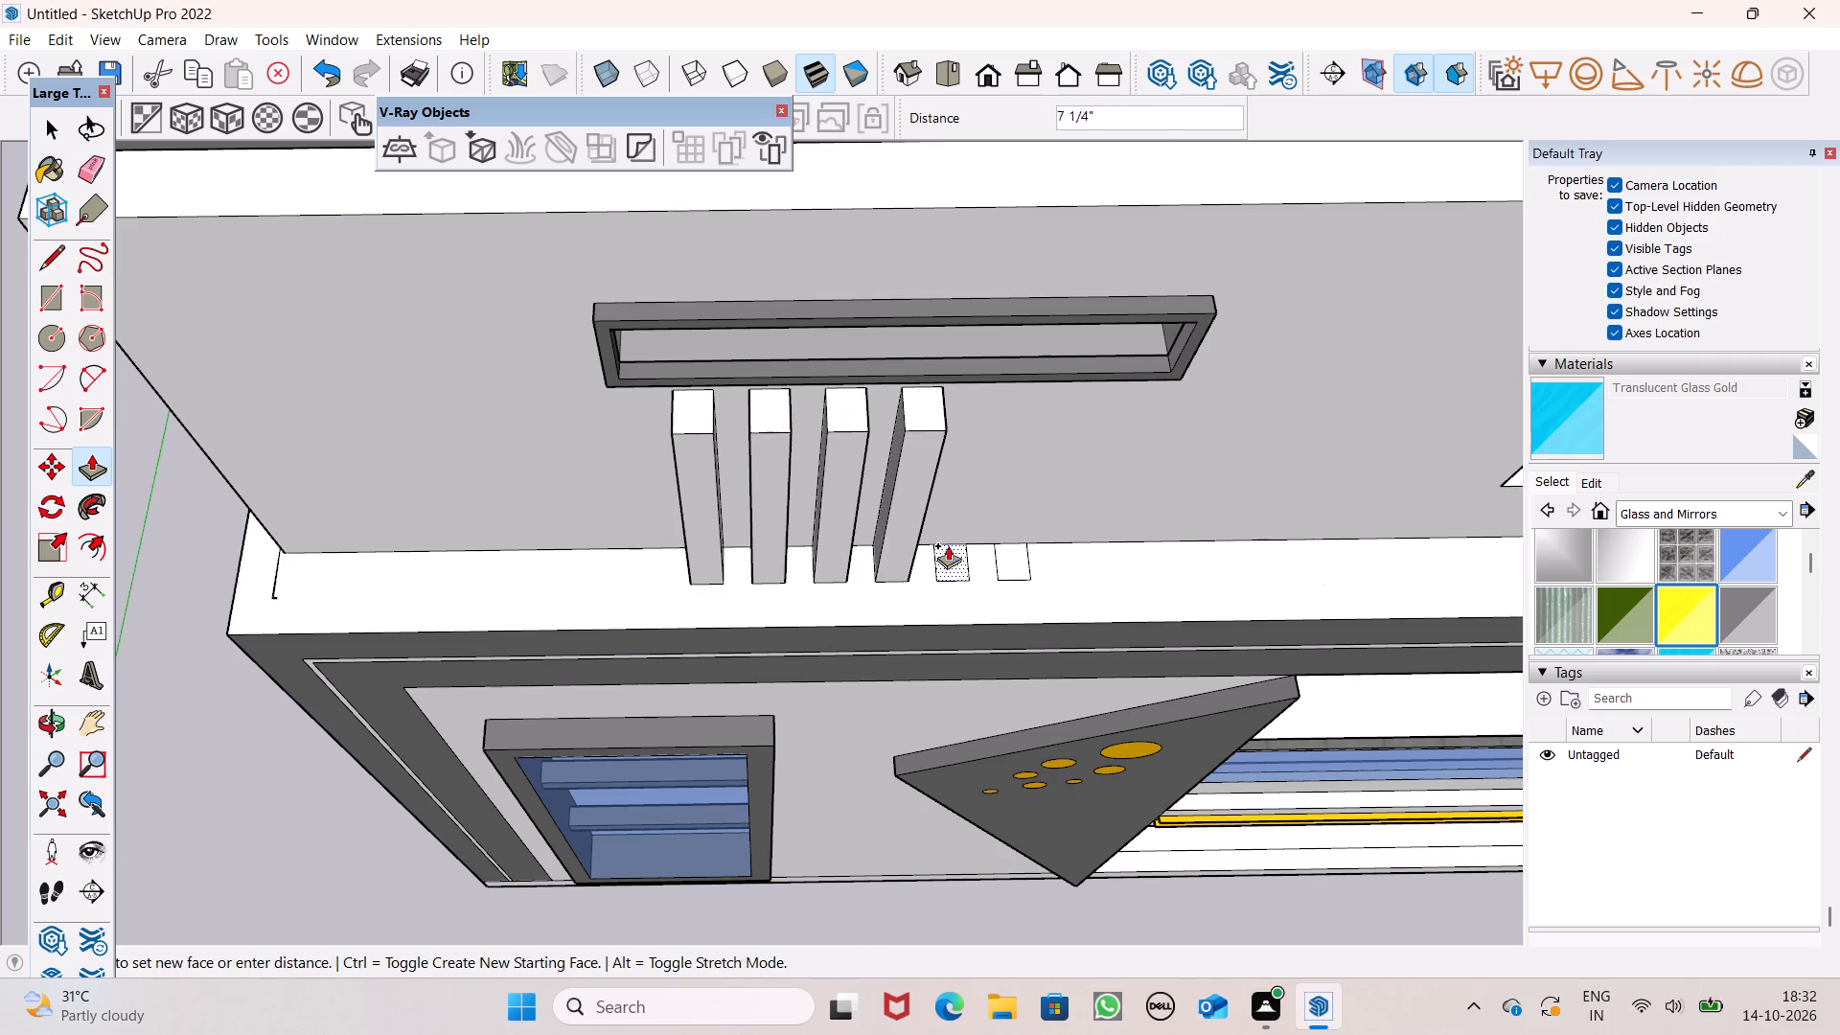
left_click_drag(948, 545, 919, 434)
left_click_drag(1007, 564, 1034, 503)
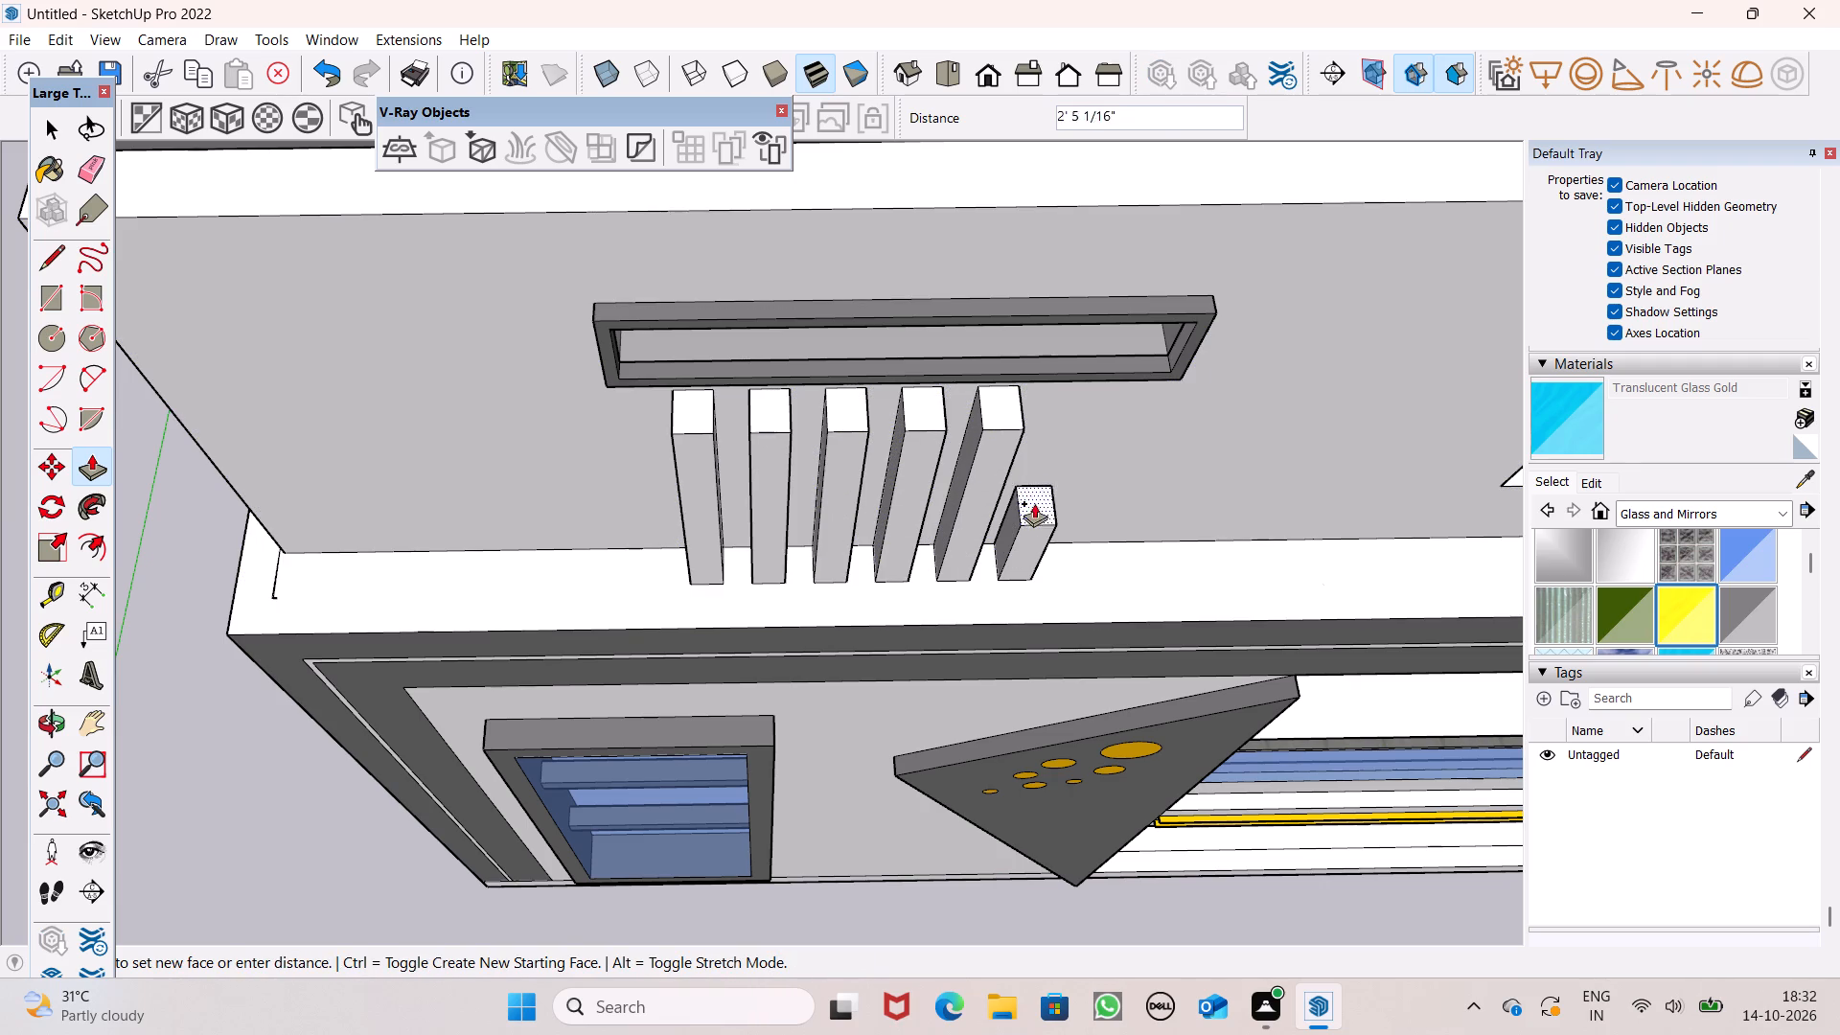
left_click_drag(1034, 503, 986, 425)
Examine the row of posts below the narrow frame against the whole front elevation.
scroll(1010, 429, "down", 5)
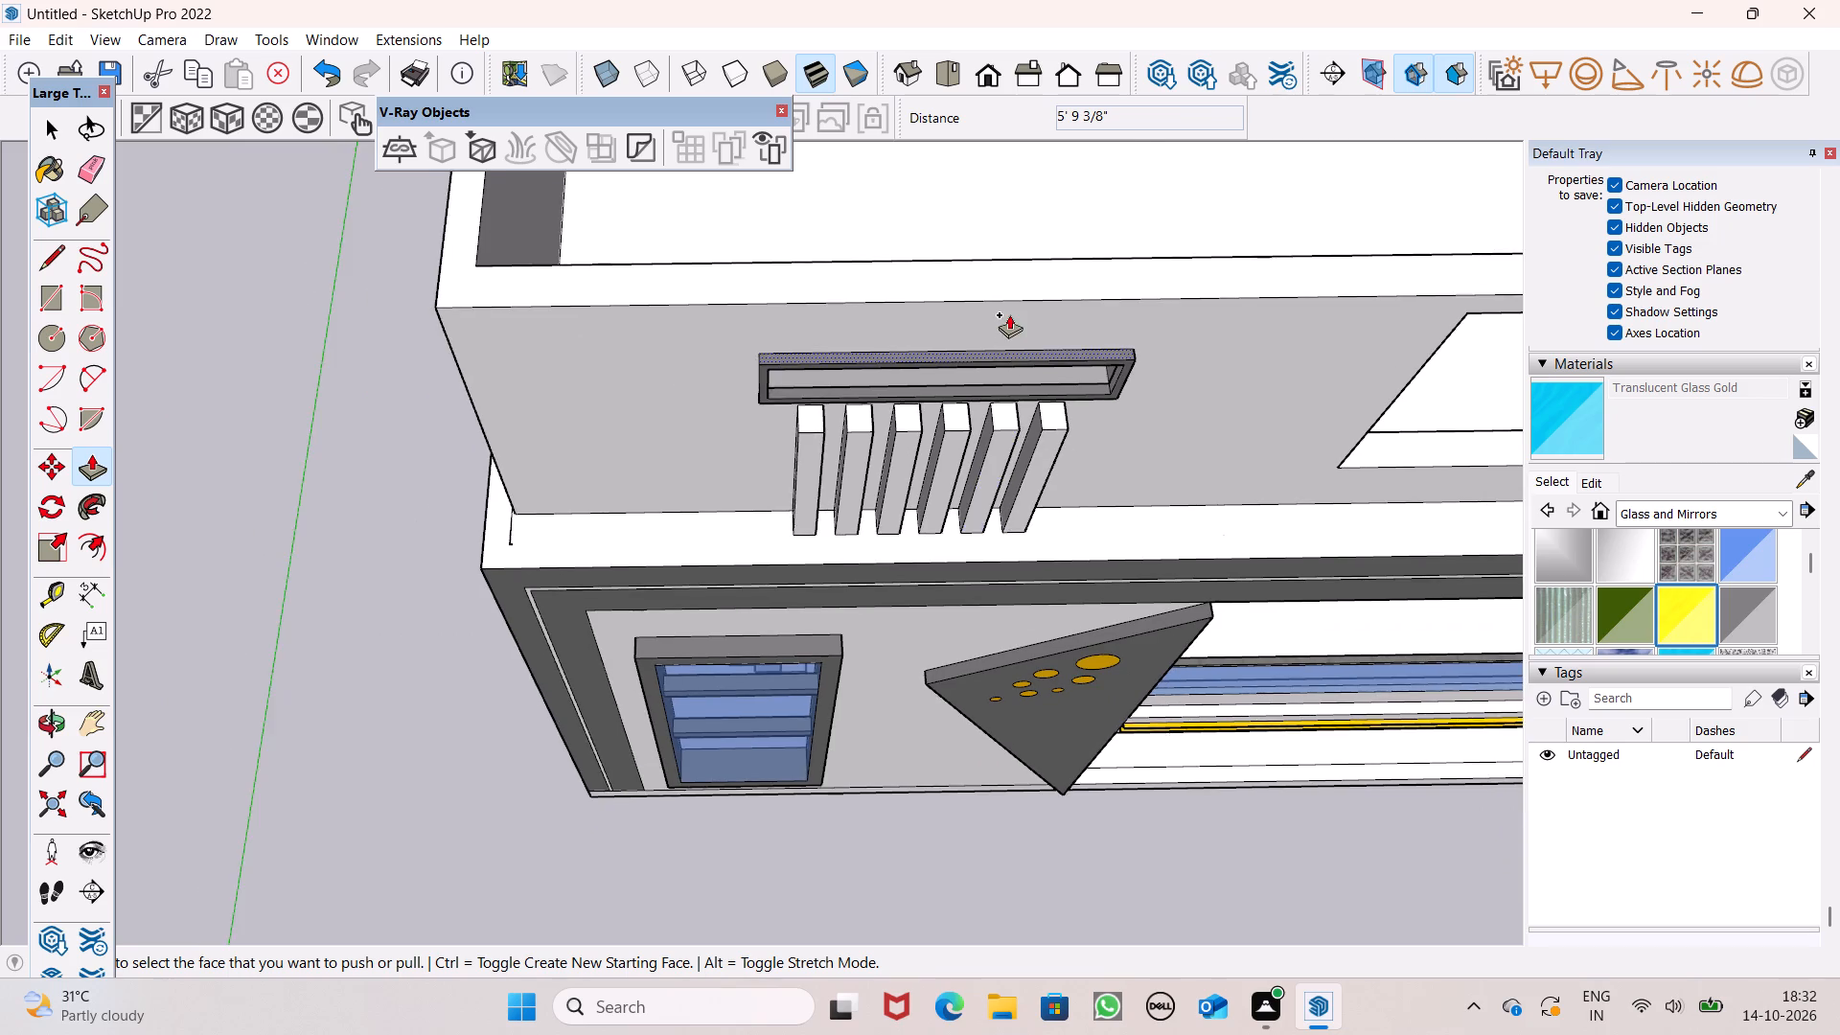
scroll(1009, 314, "down", 2)
middle_click_drag(1005, 435, 1240, 155)
scroll(1008, 337, "down", 1)
scroll(995, 360, "up", 1)
scroll(985, 374, "down", 1)
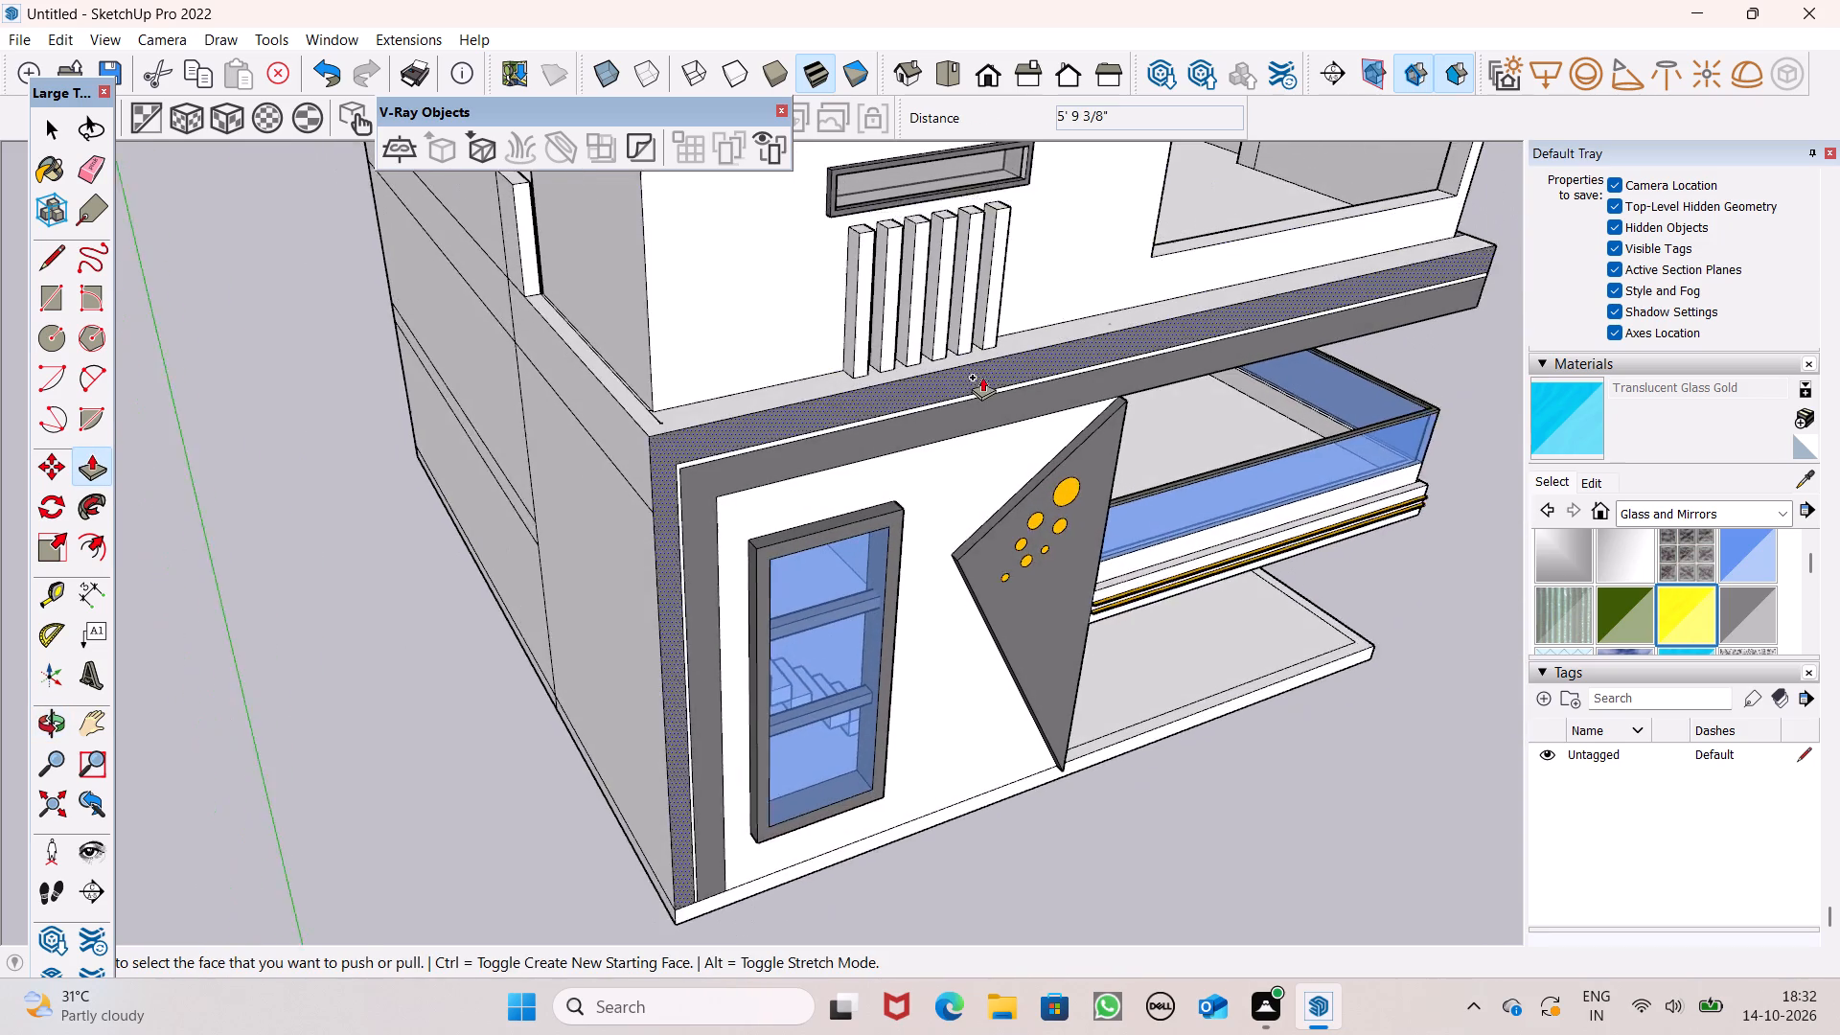
scroll(982, 377, "down", 2)
scroll(898, 195, "up", 4)
scroll(932, 201, "down", 1)
scroll(932, 201, "up", 1)
scroll(932, 201, "down", 1)
scroll(932, 201, "up", 5)
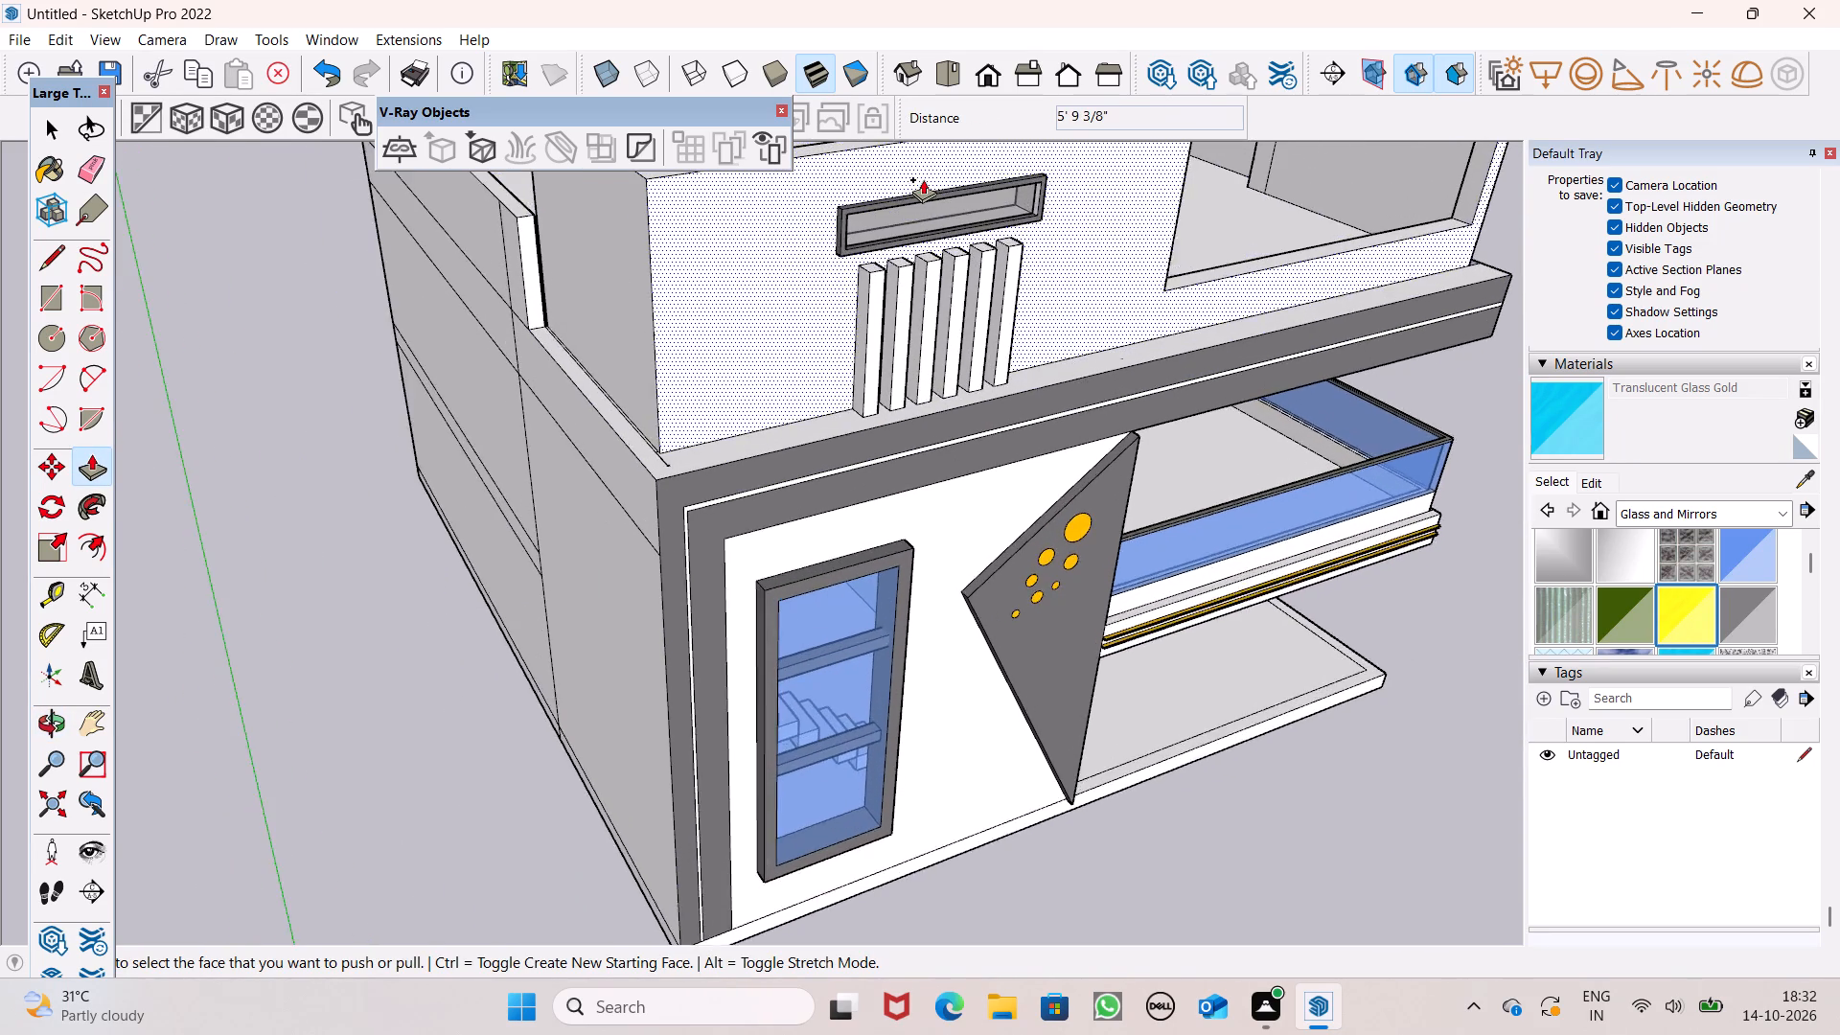
Extend the tops of the first three posts by about 7 3/16" to meet the underside of the narrow frame.
scroll(923, 179, "up", 4)
scroll(889, 253, "up", 3)
scroll(884, 235, "down", 1)
scroll(884, 235, "up", 3)
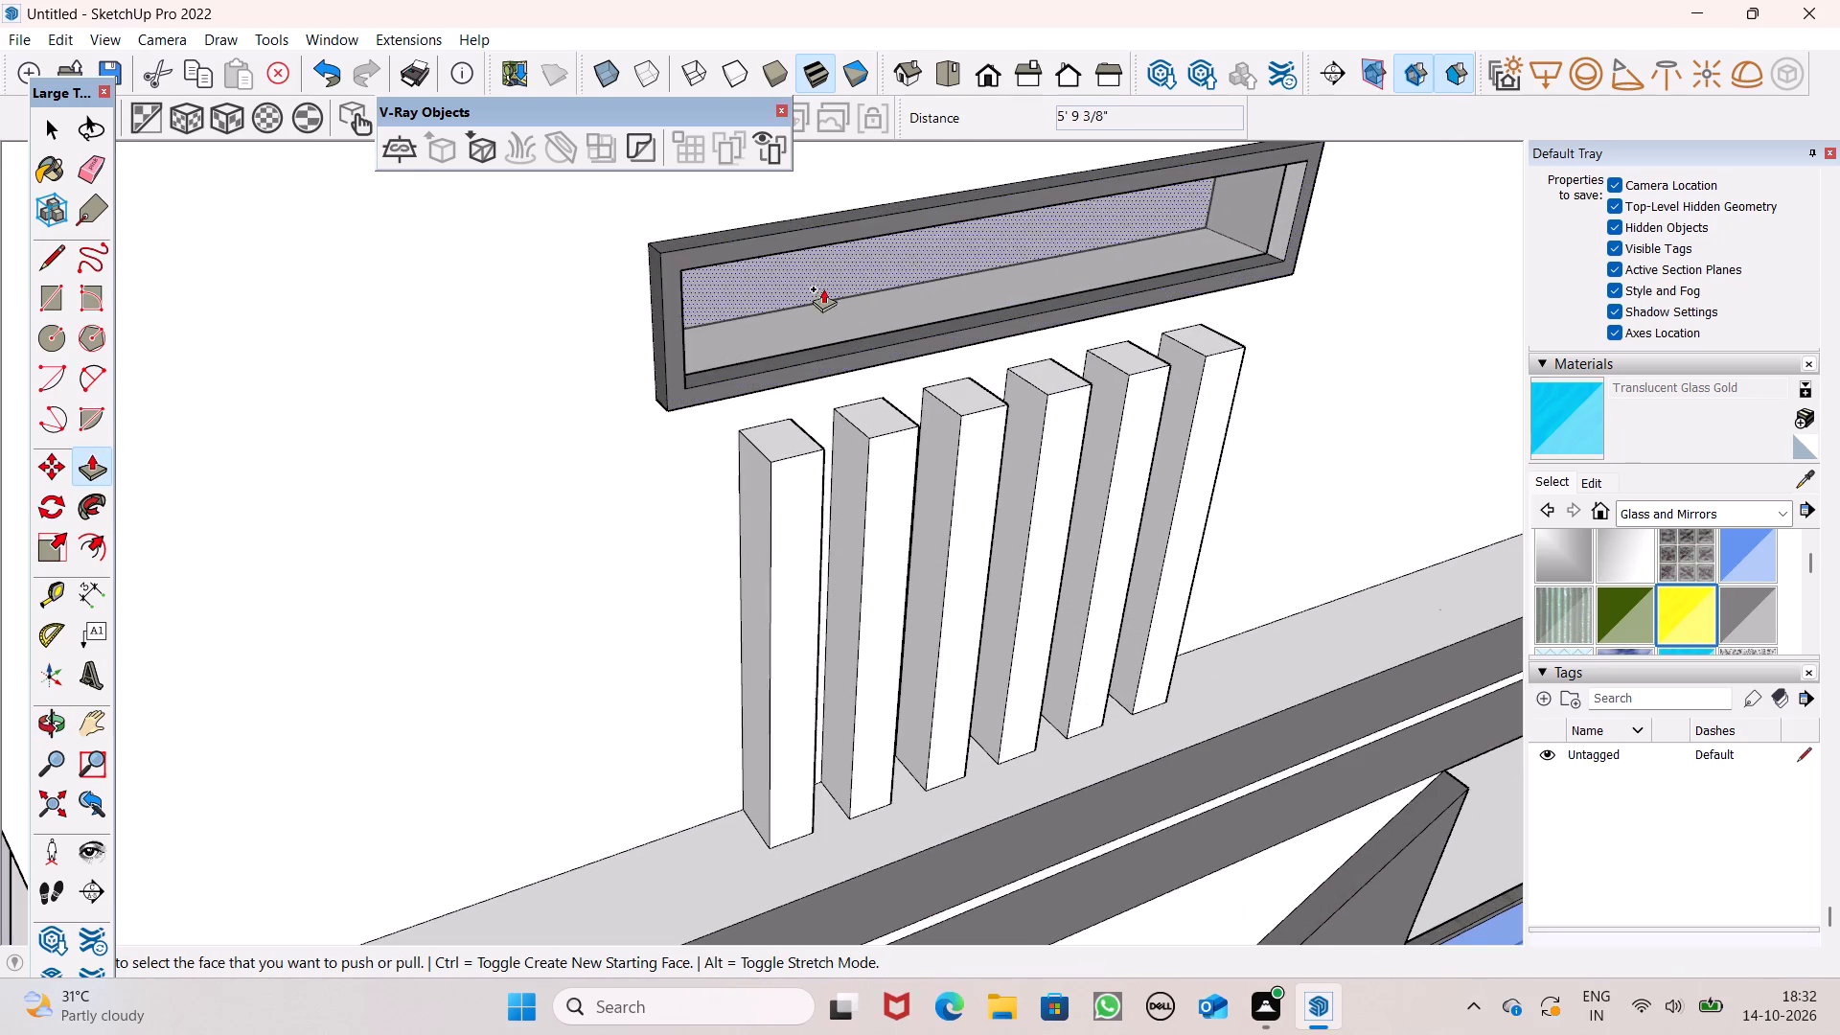
scroll(808, 350, "down", 1)
scroll(808, 350, "up", 2)
left_click_drag(776, 459, 757, 403)
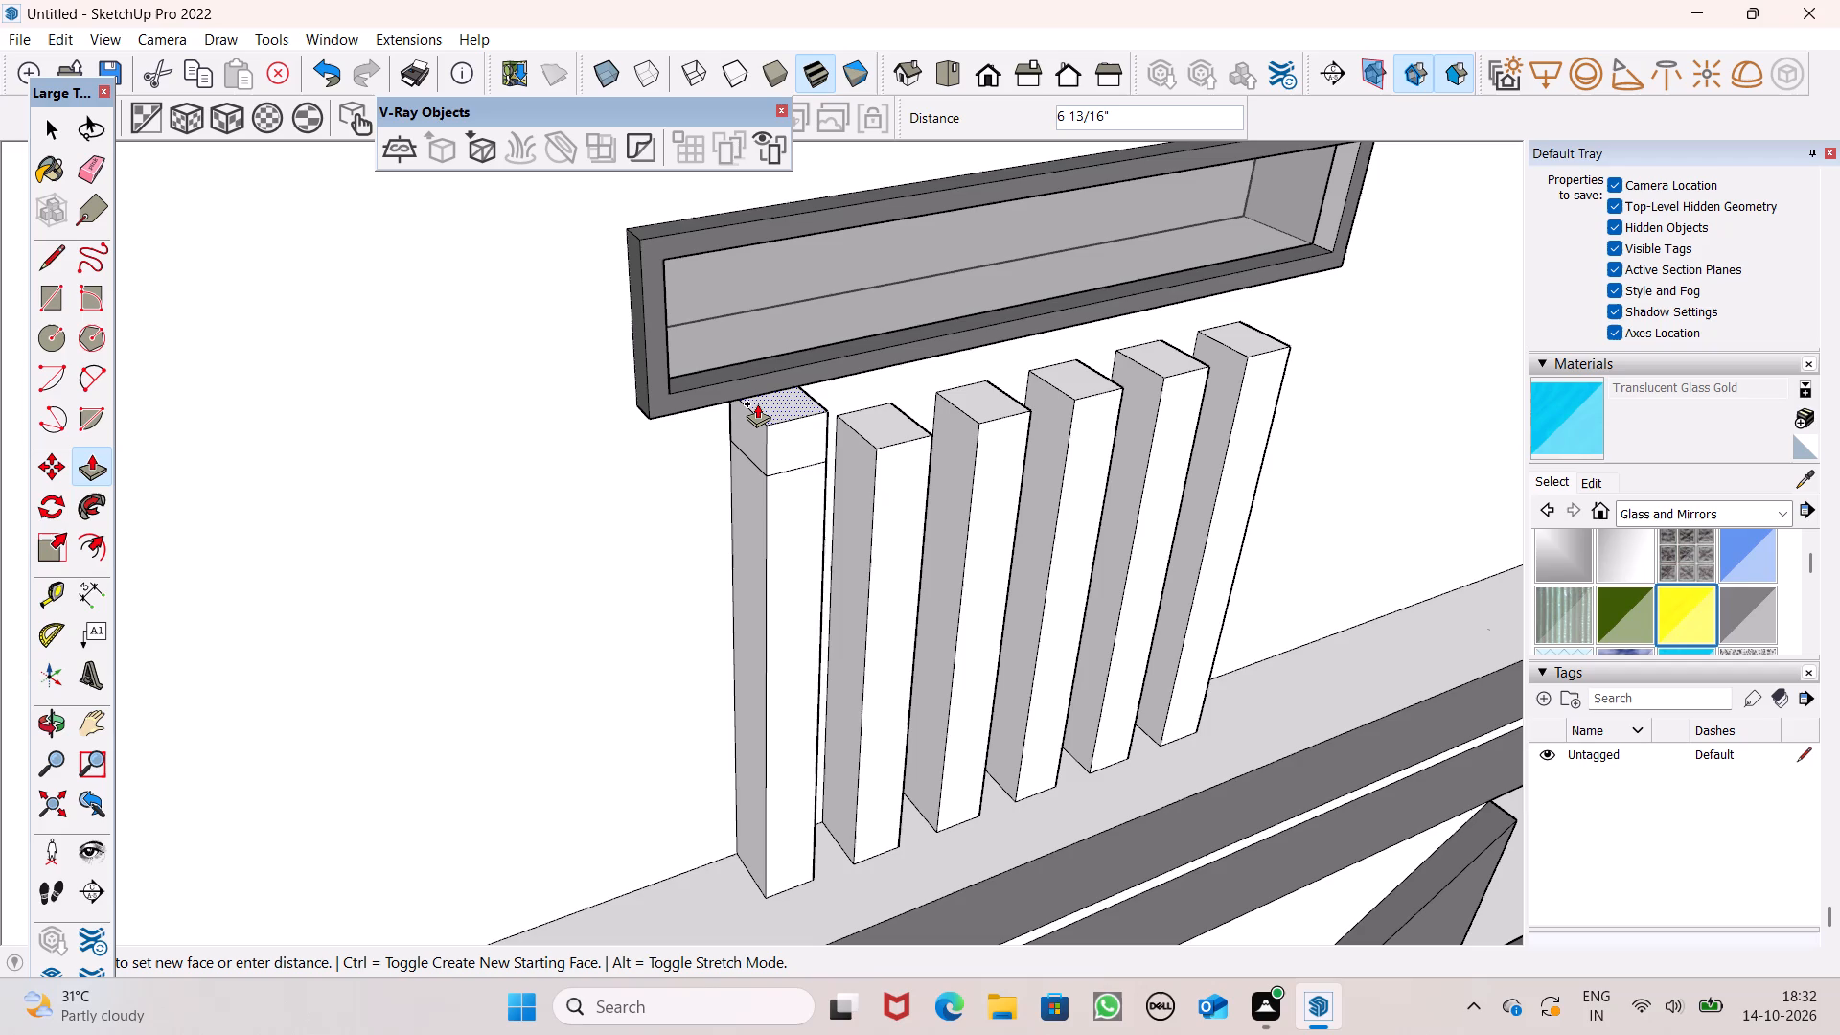
left_click_drag(757, 403, 761, 395)
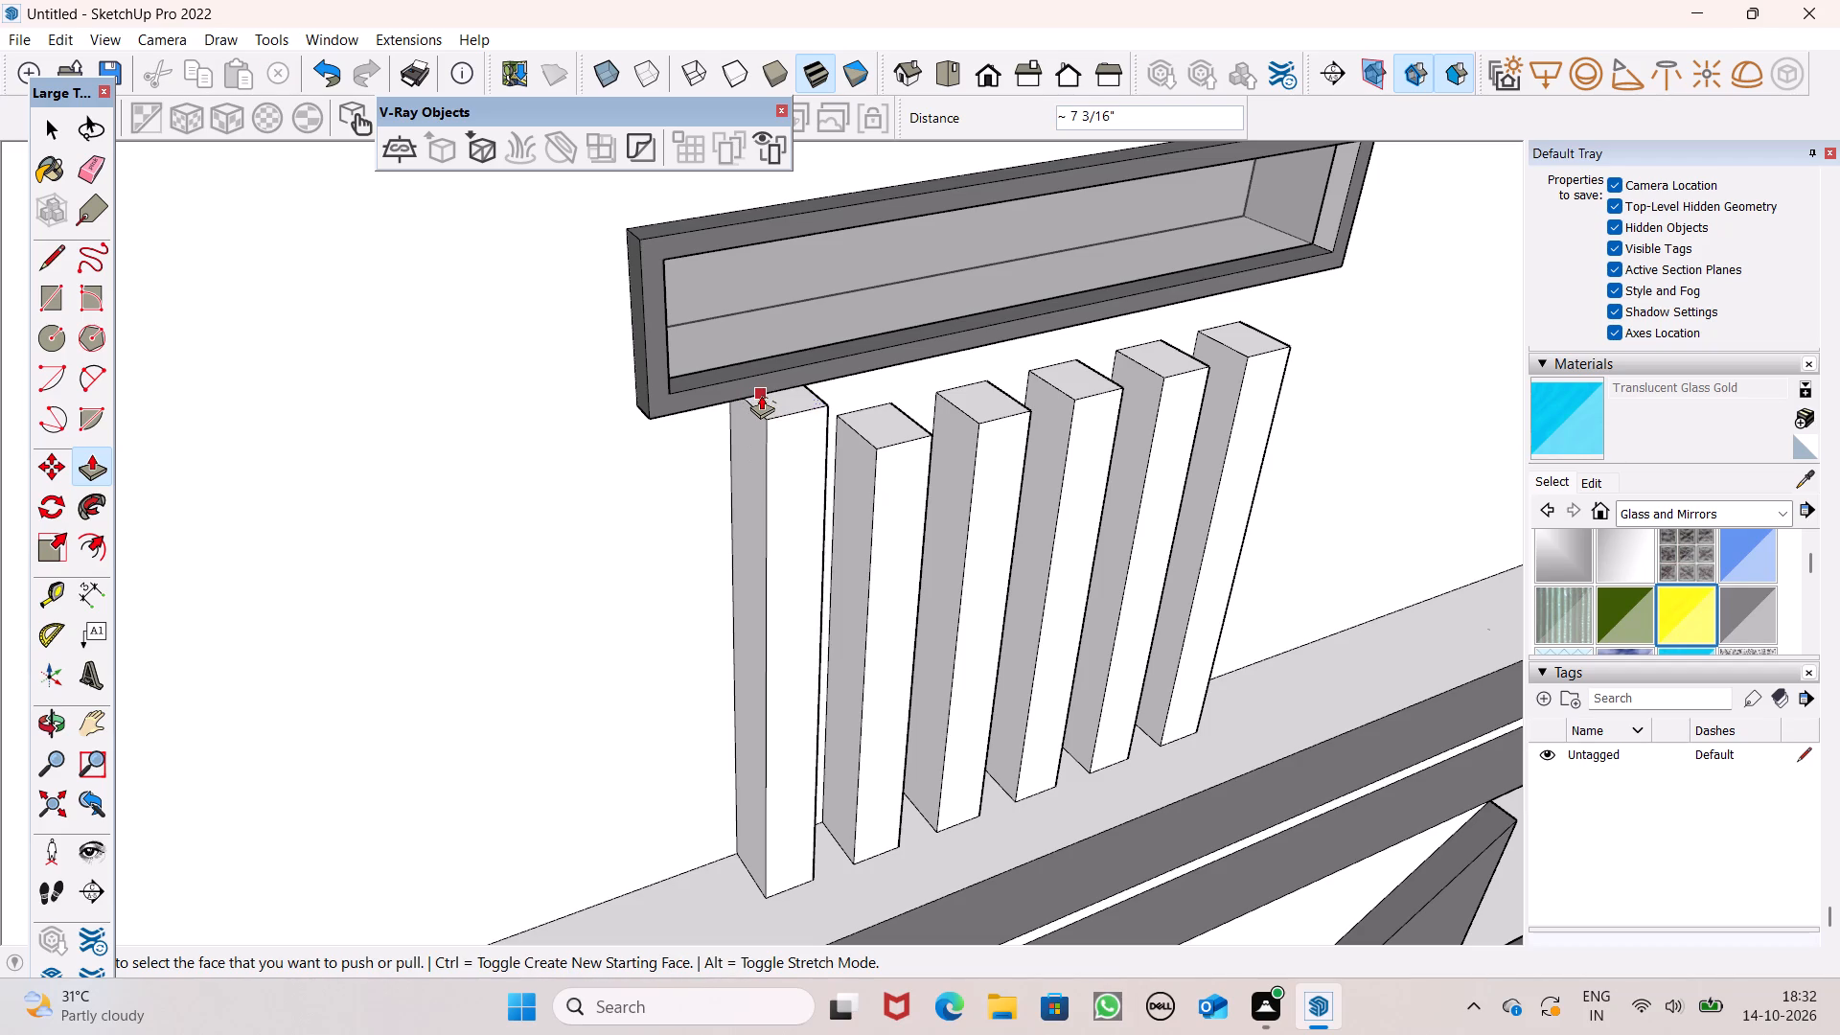
left_click_drag(862, 421, 800, 413)
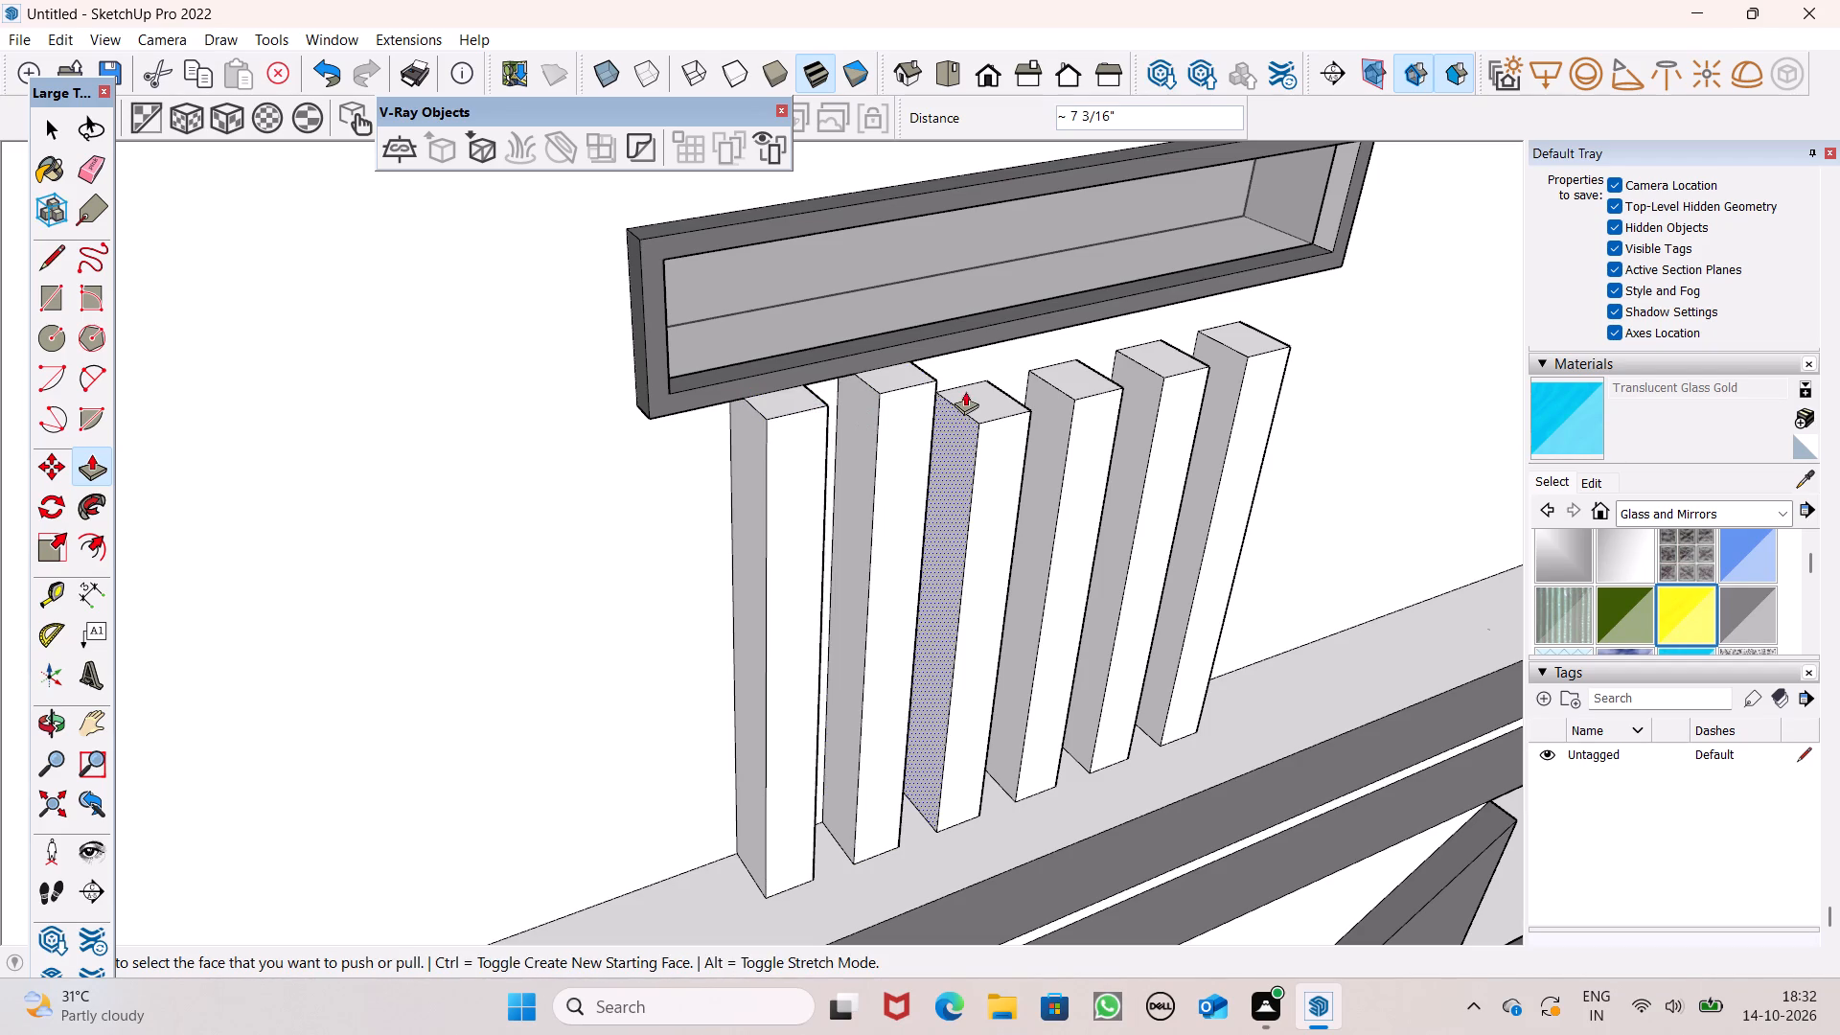
left_click_drag(965, 391, 914, 373)
left_click_drag(1003, 337, 1021, 346)
key("ctrl+z")
Extend the tops of the last three posts by about 7 3/16" to meet the underside of the narrow frame.
scroll(1052, 378, "down", 1)
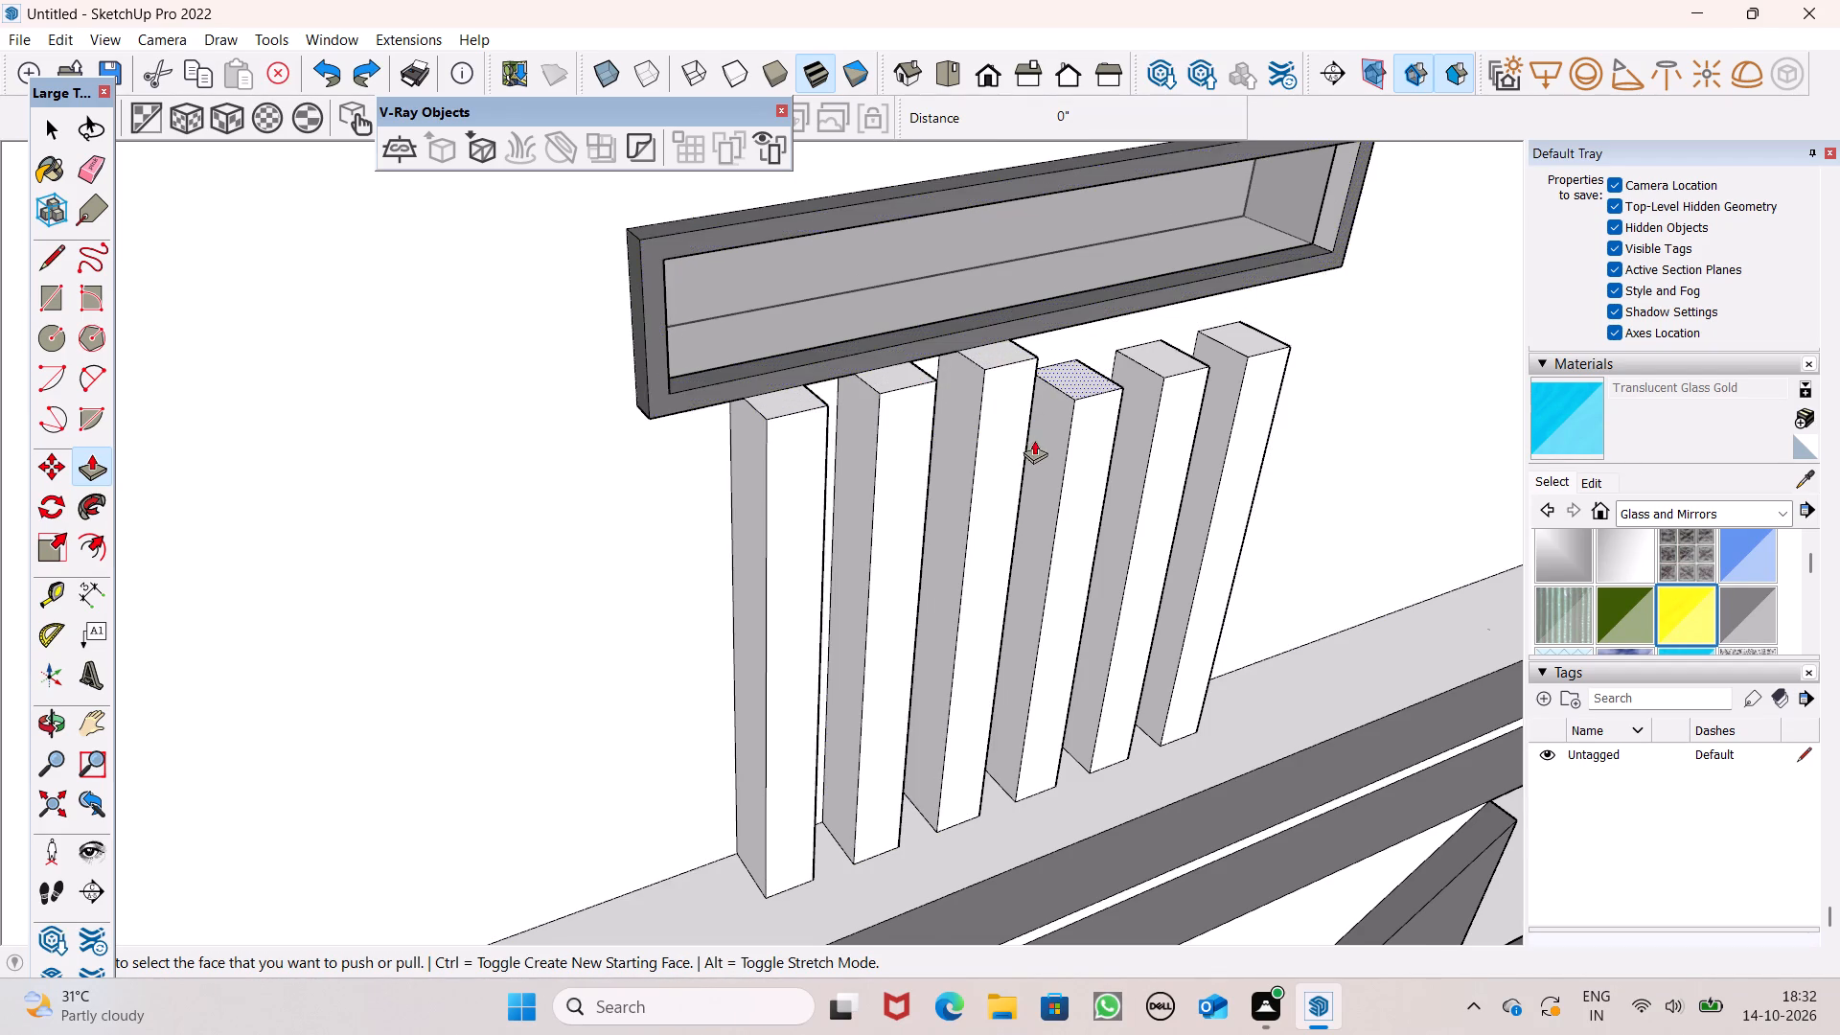
scroll(1198, 374, "up", 10)
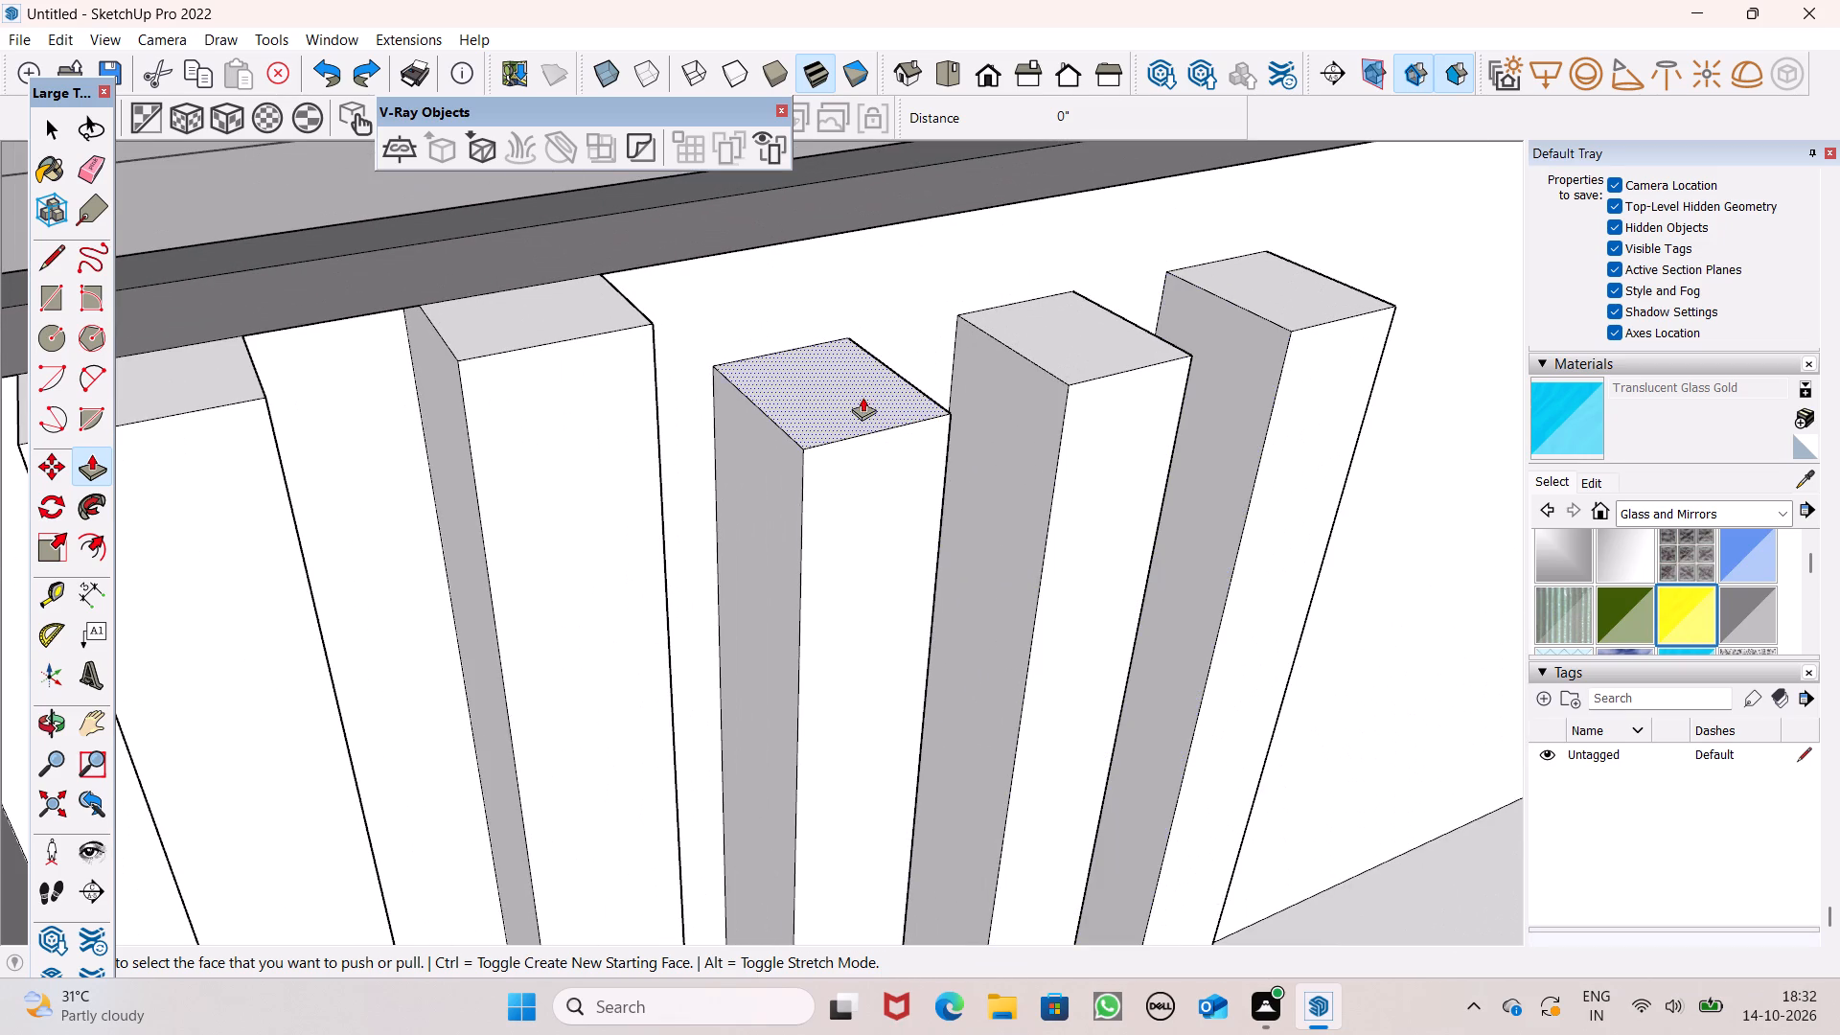
left_click_drag(862, 397, 626, 320)
left_click_drag(1104, 333, 860, 256)
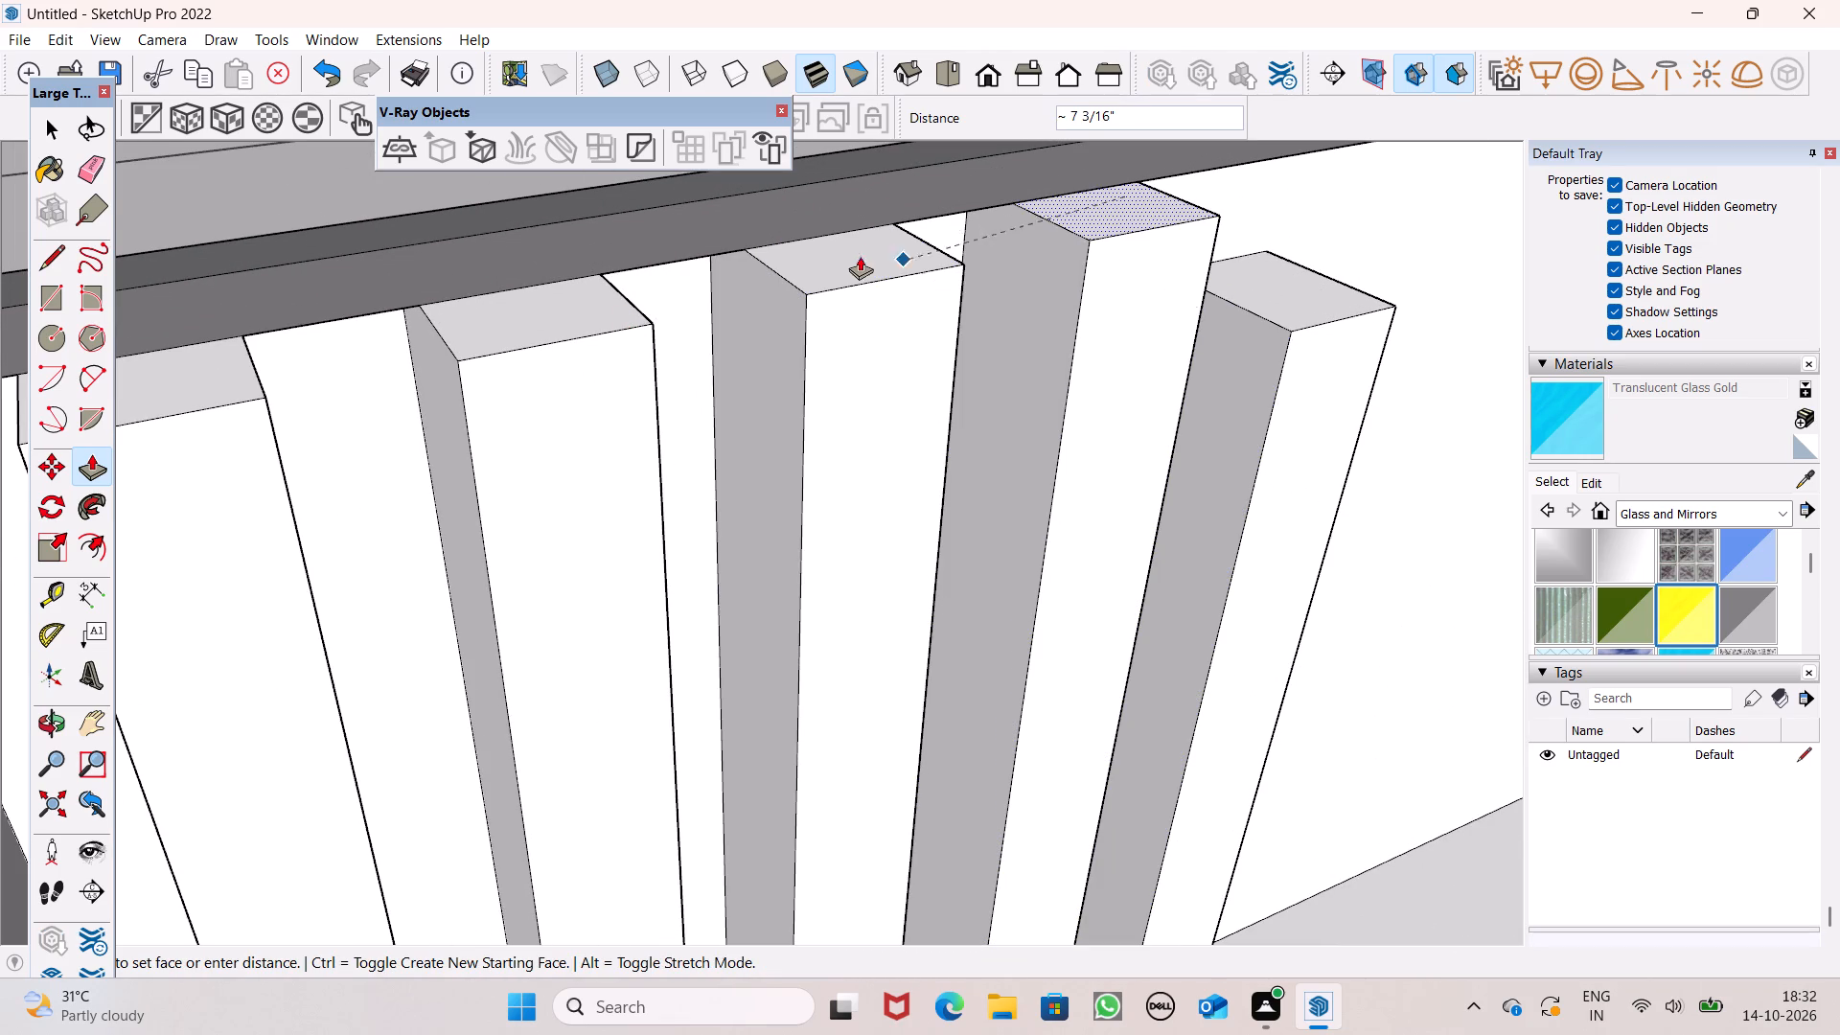
left_click_drag(860, 256, 871, 264)
left_click_drag(1256, 277, 1127, 226)
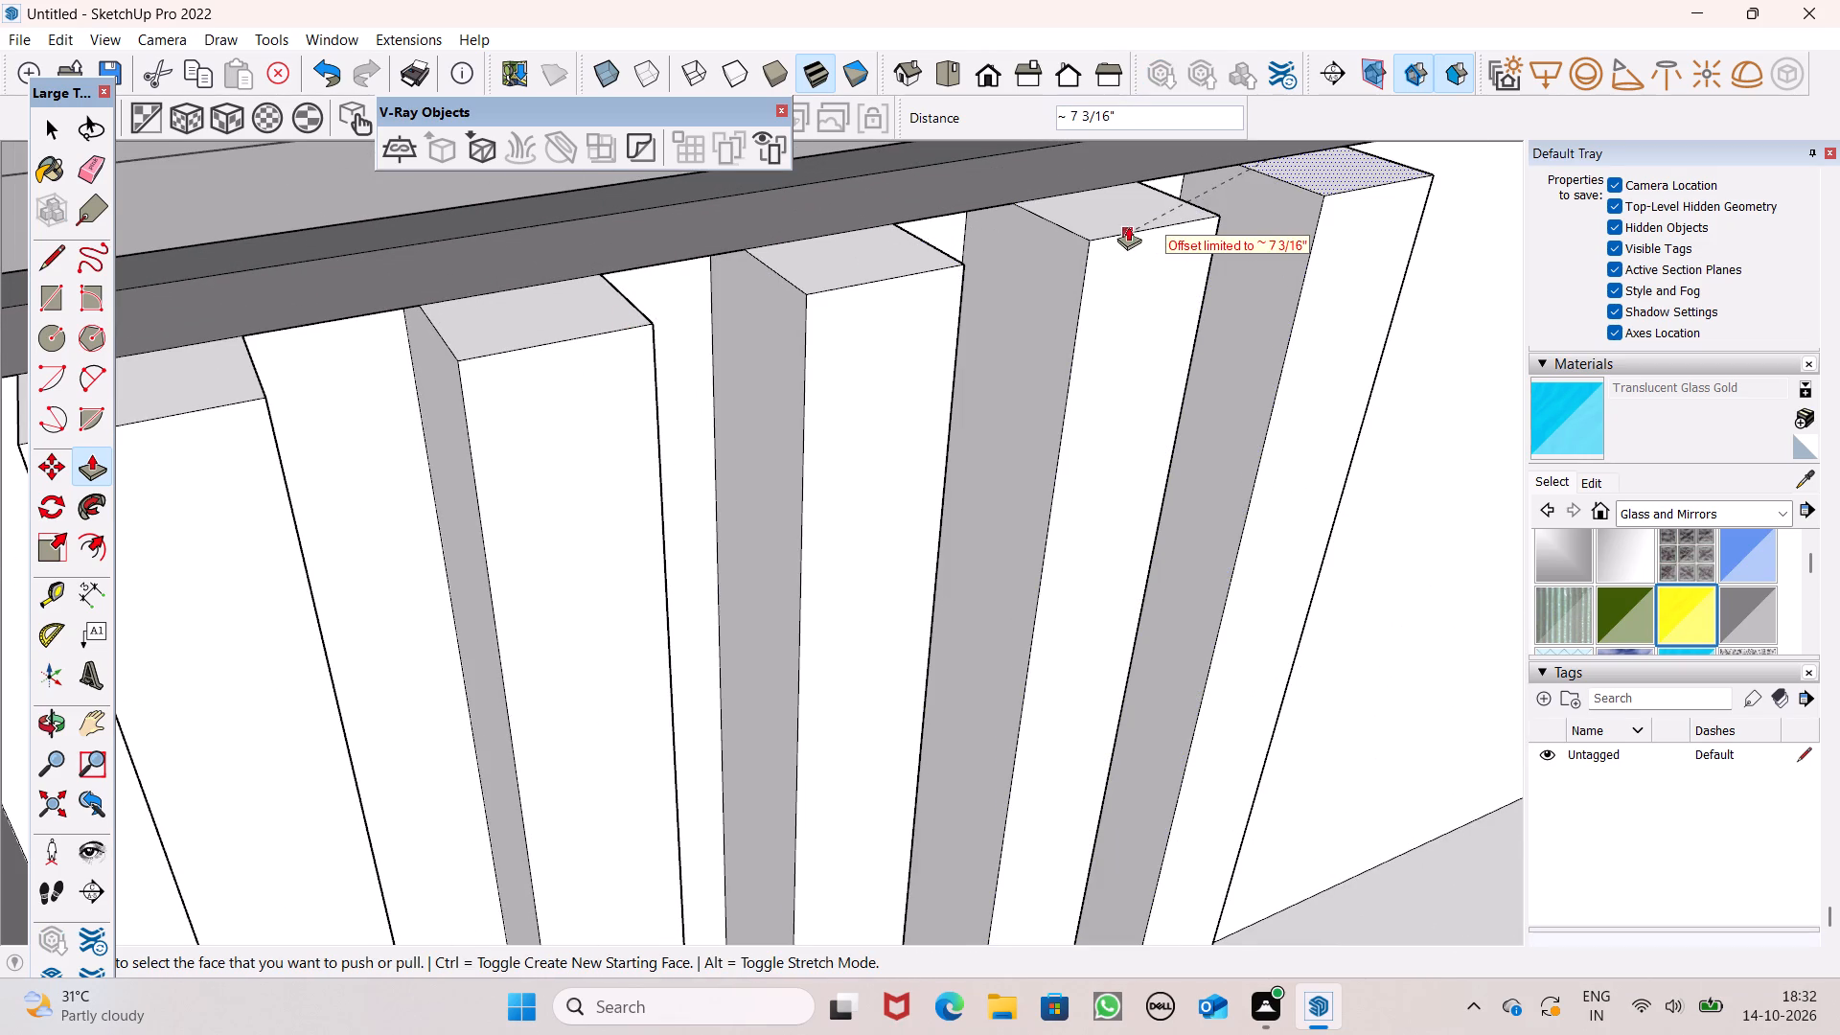
scroll(1249, 408, "down", 8)
key("space")
scroll(1197, 384, "down", 6)
key("space")
scroll(1185, 384, "down", 3)
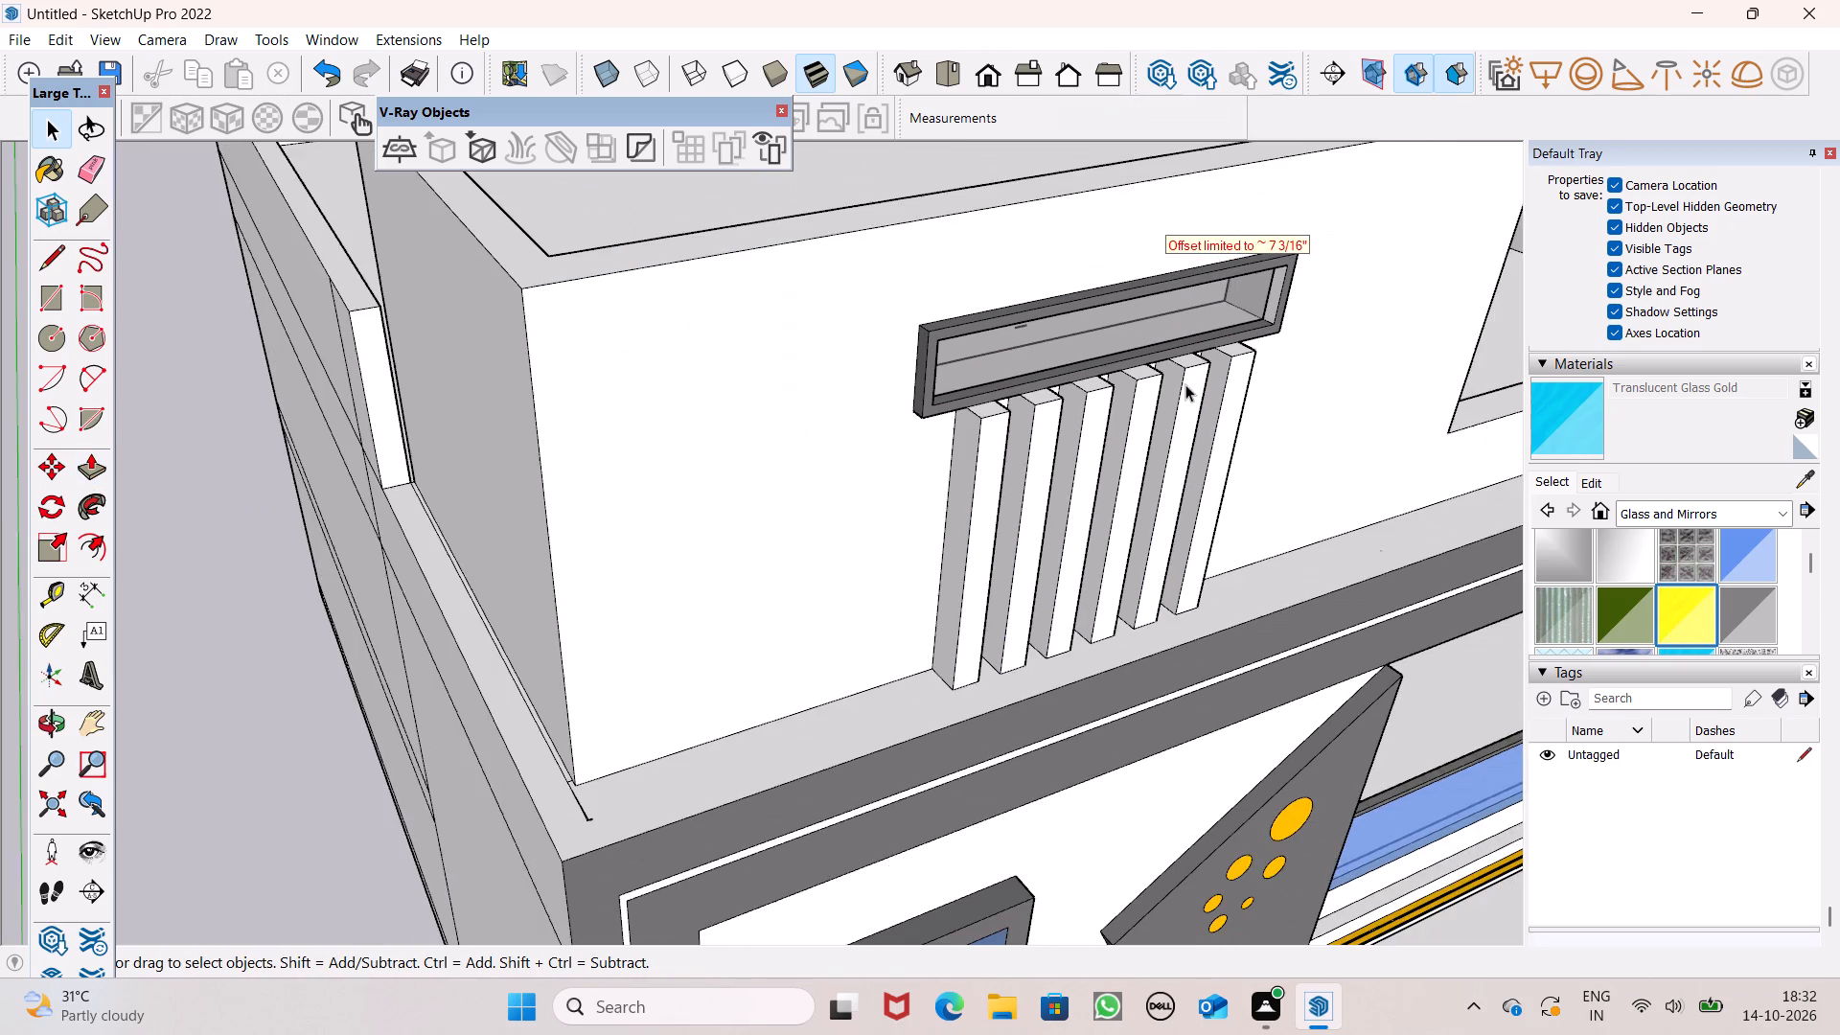
Paint the first post's front and outer side faces and the second post's front face with Color M05 from the Colors collection.
middle_click_drag(1183, 434, 1097, 323)
scroll(1092, 338, "down", 1)
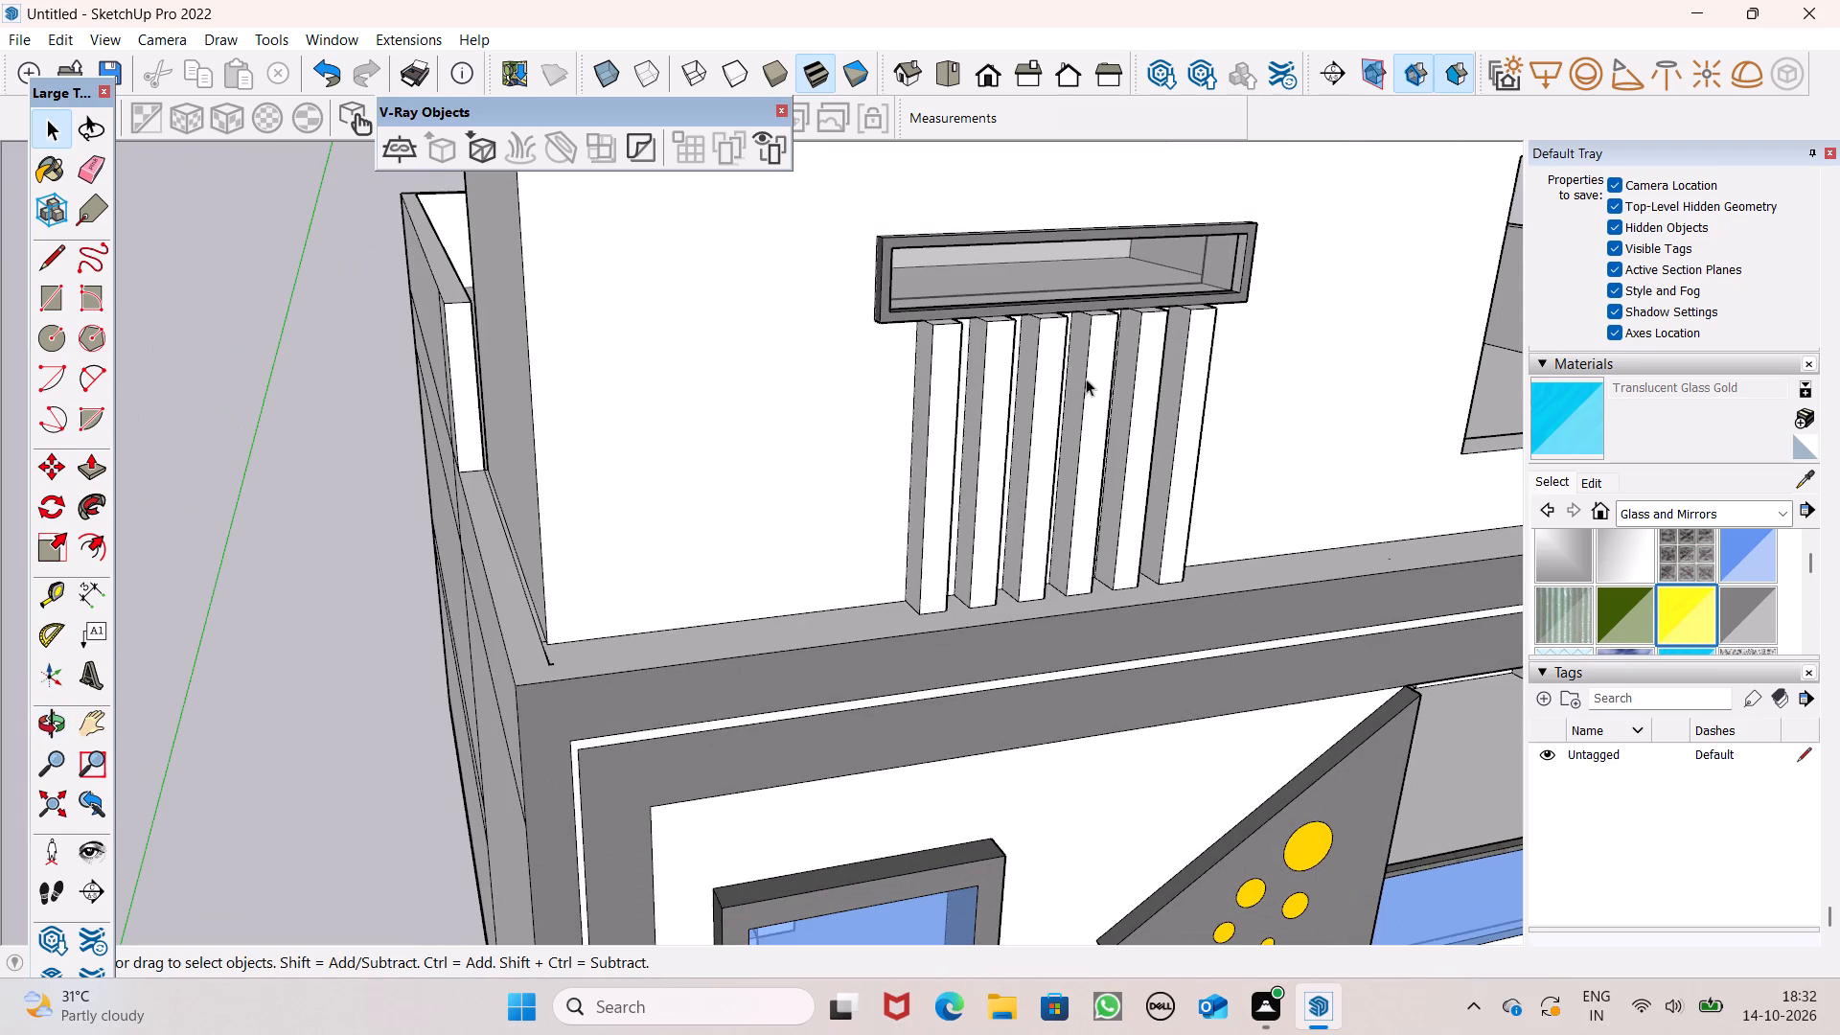
middle_click_drag(1086, 379, 1094, 337)
left_click(1712, 519)
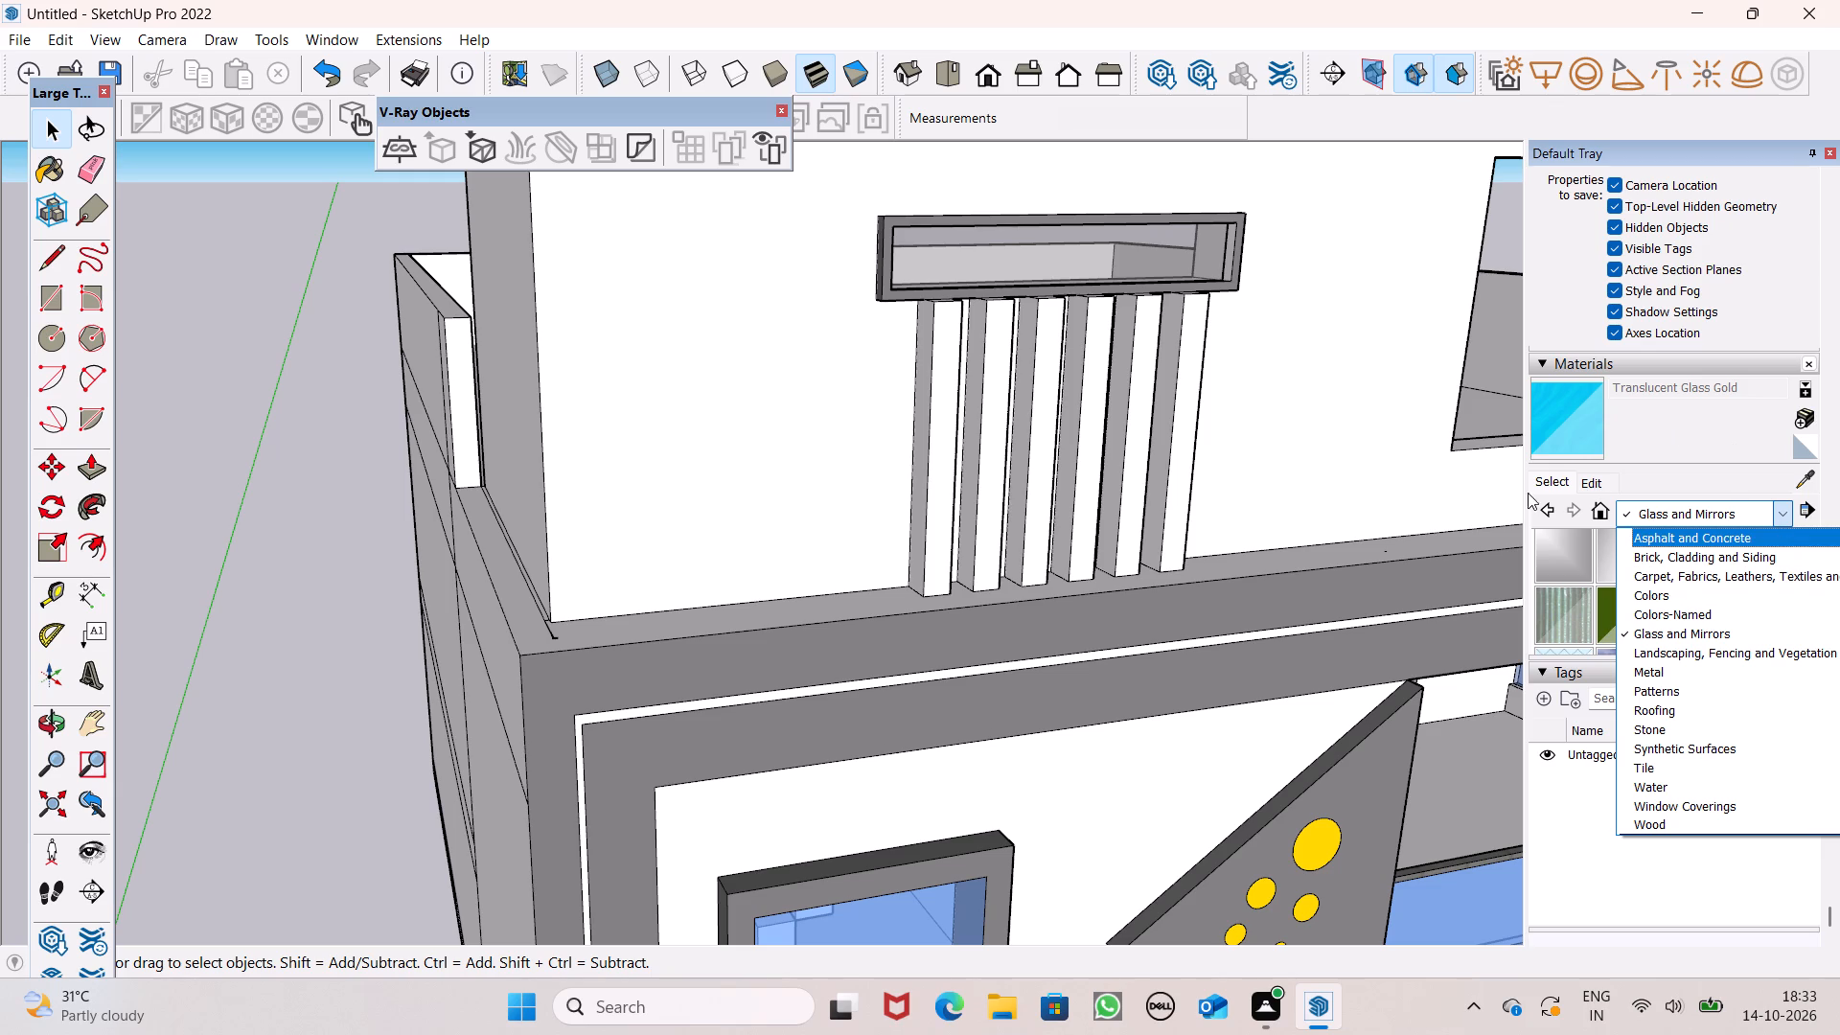
left_click(1697, 593)
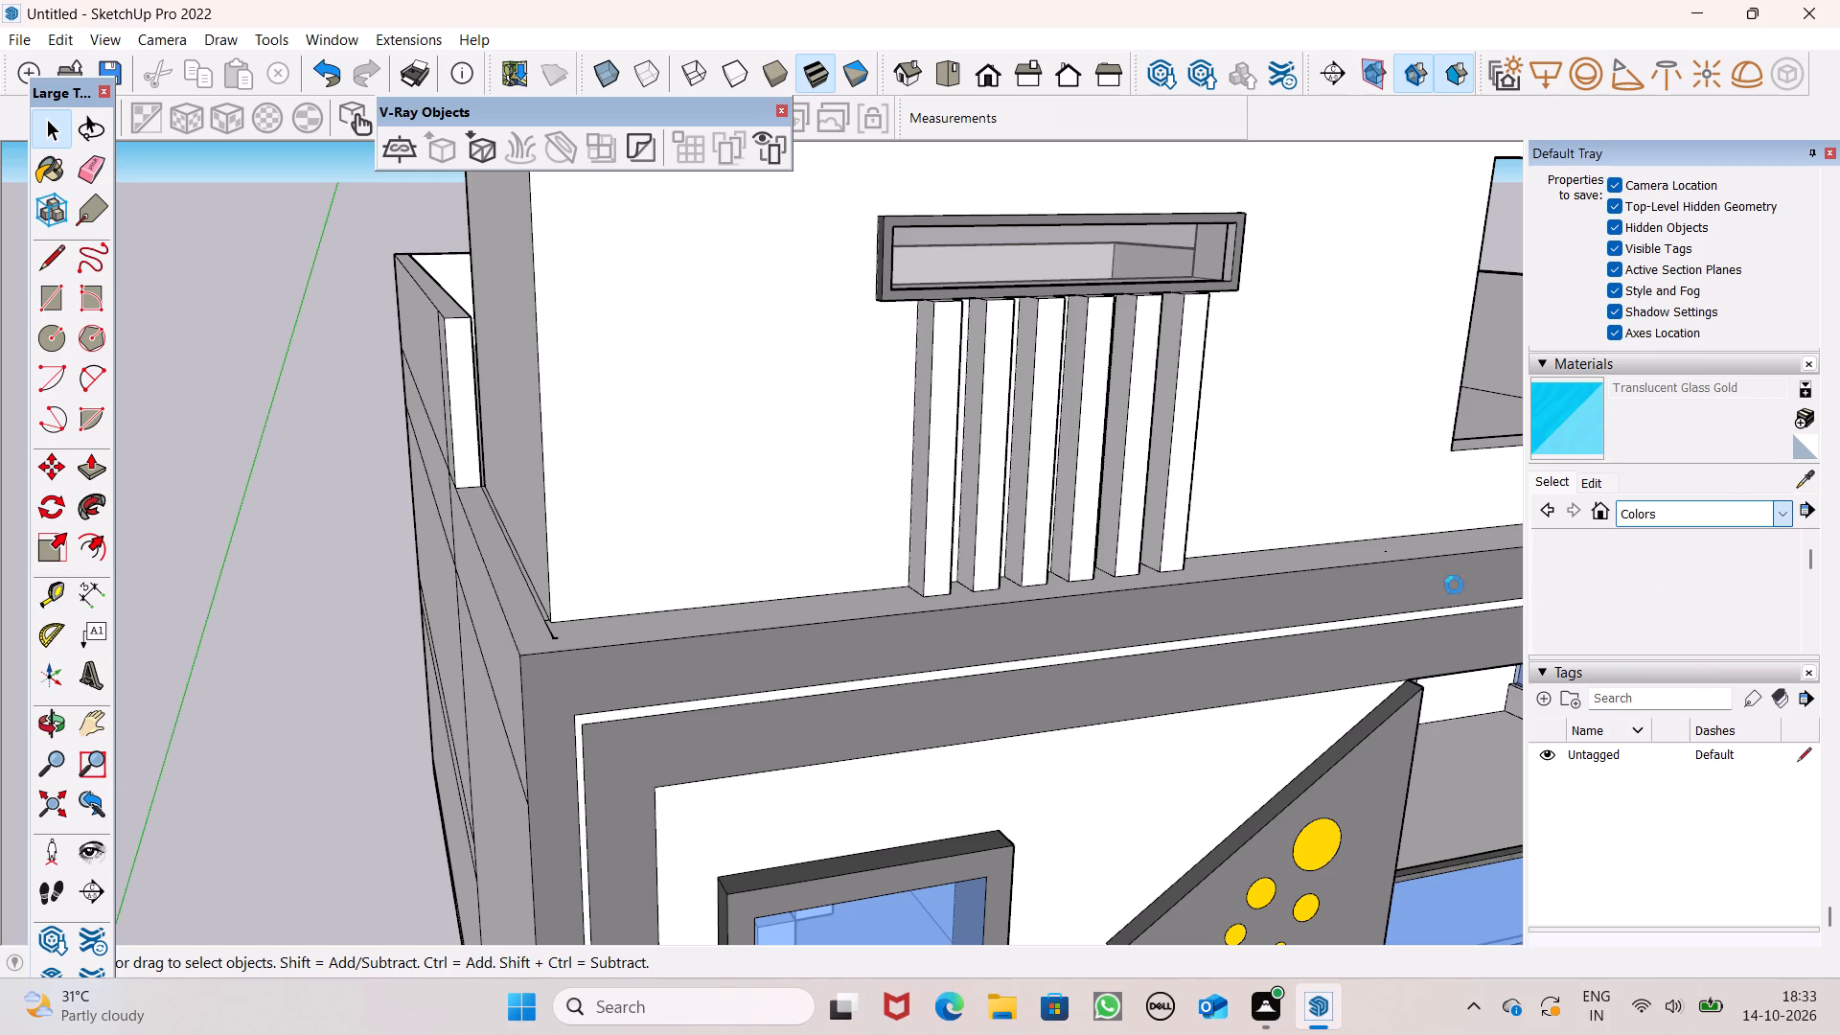
scroll(977, 448, "down", 1)
scroll(977, 448, "up", 3)
scroll(1640, 581, "down", 2)
scroll(1640, 581, "up", 1)
scroll(1640, 581, "down", 1)
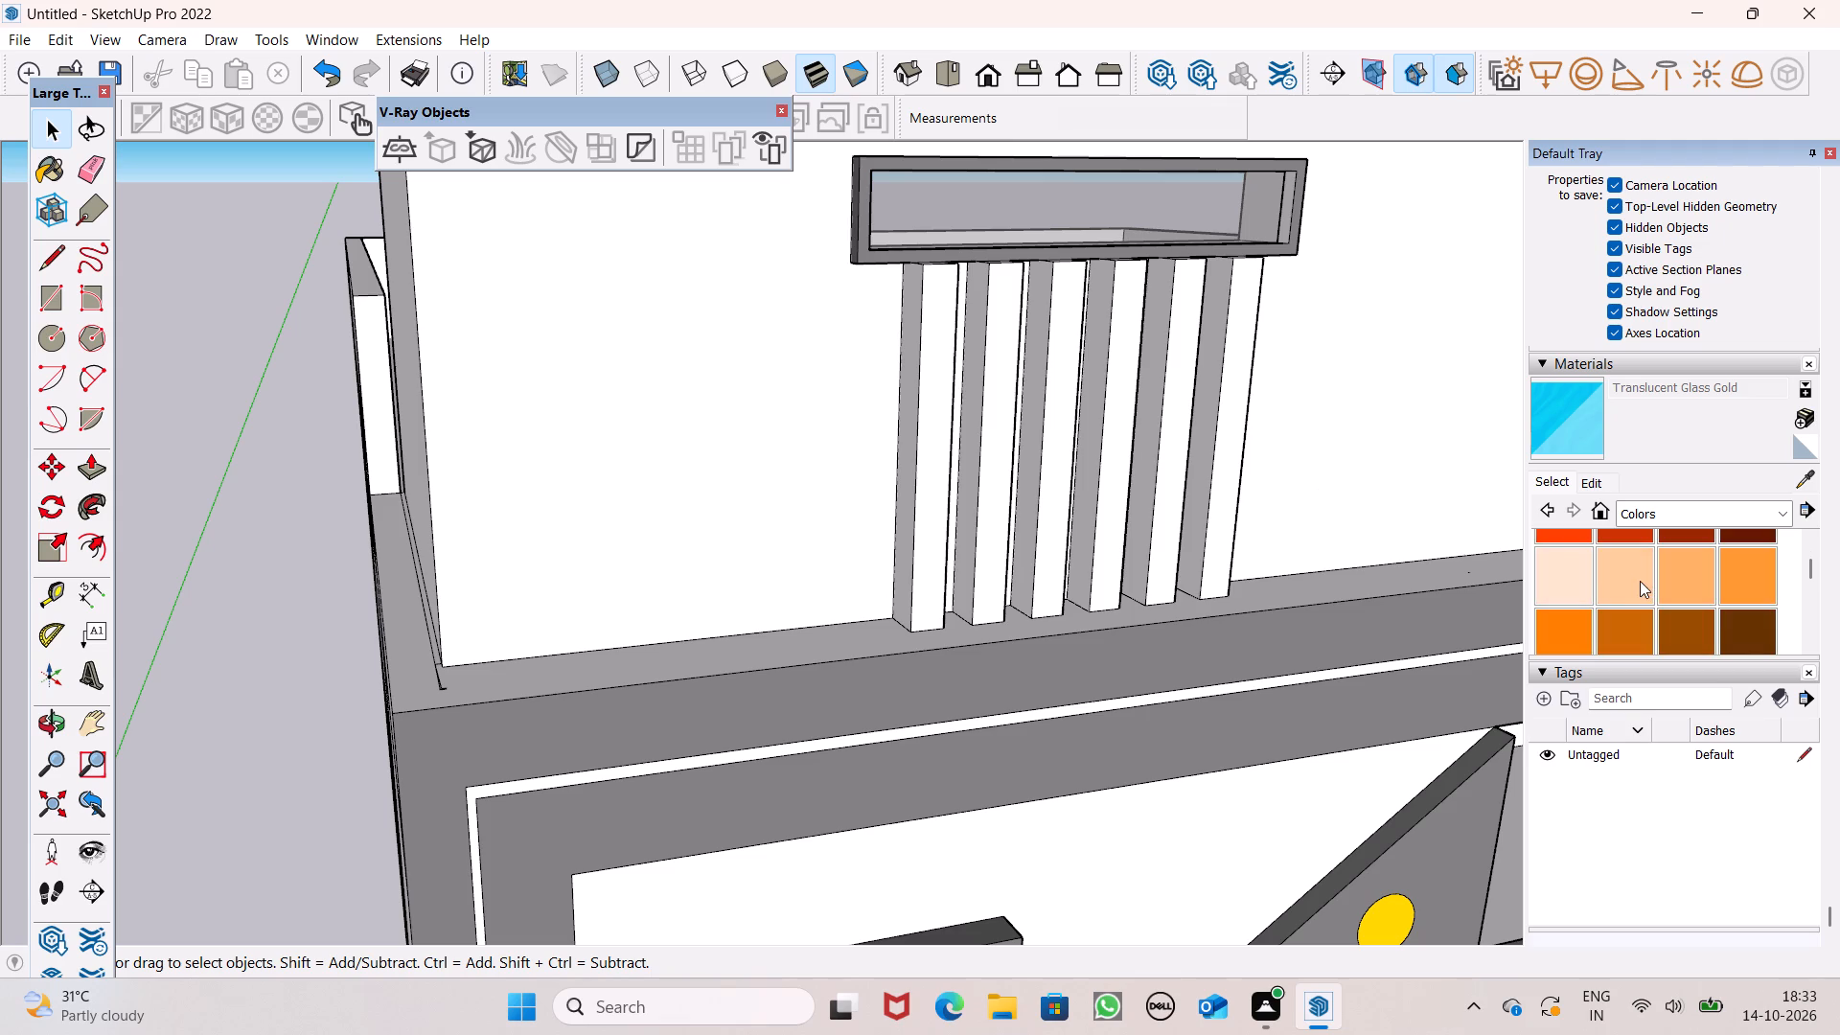
scroll(1640, 592, "down", 14)
scroll(1645, 562, "up", 1)
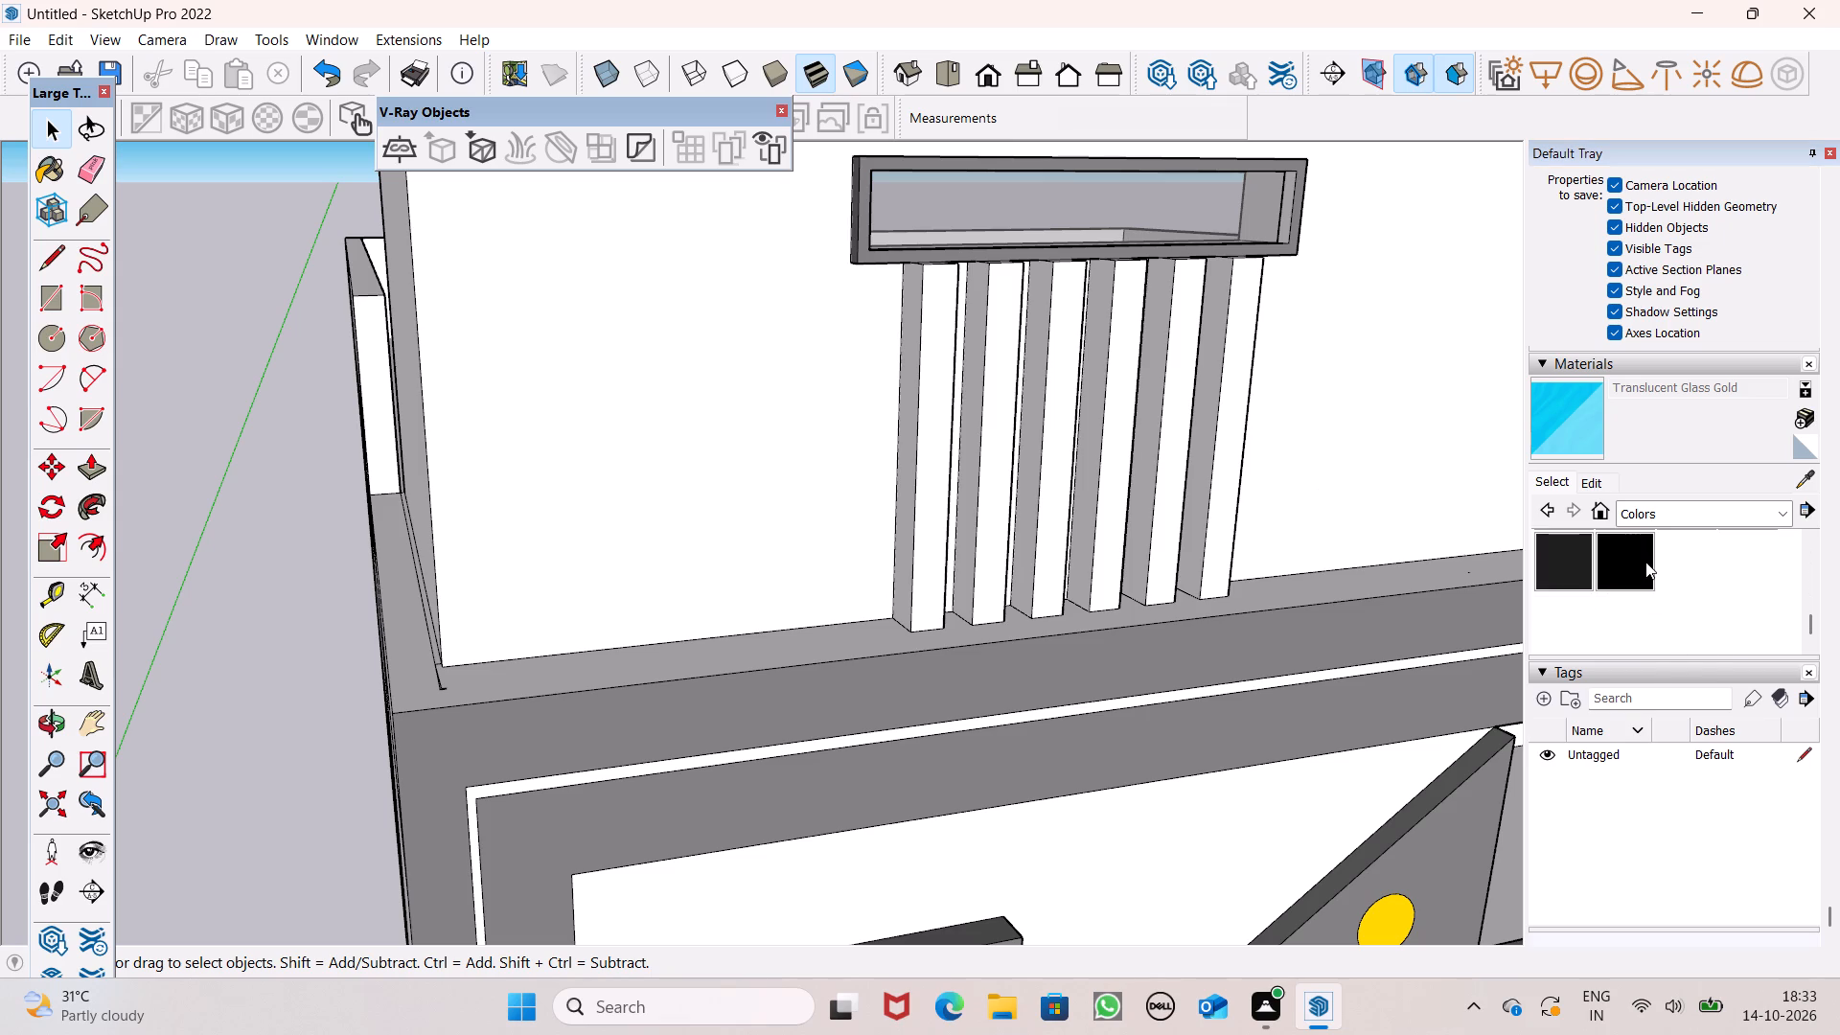
left_click(1620, 596)
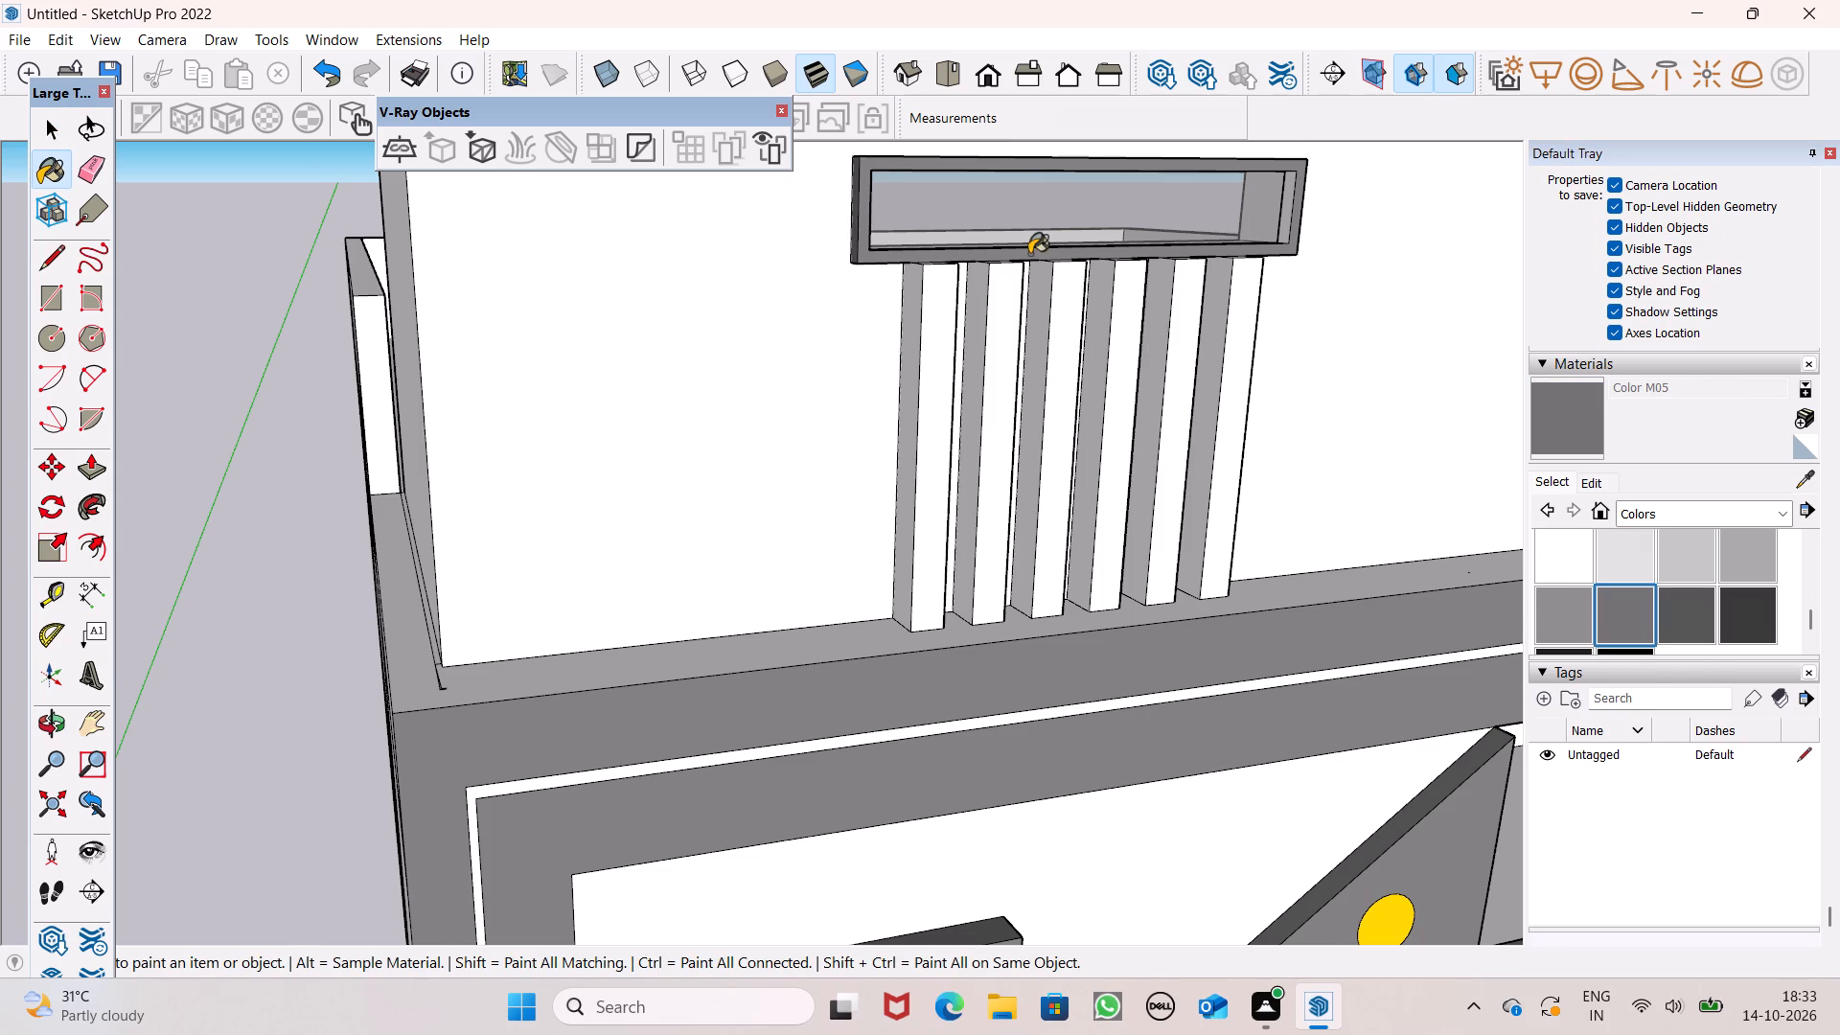
scroll(1022, 254, "up", 2)
middle_click_drag(939, 397, 1138, 453)
scroll(881, 369, "down", 1)
scroll(881, 369, "up", 3)
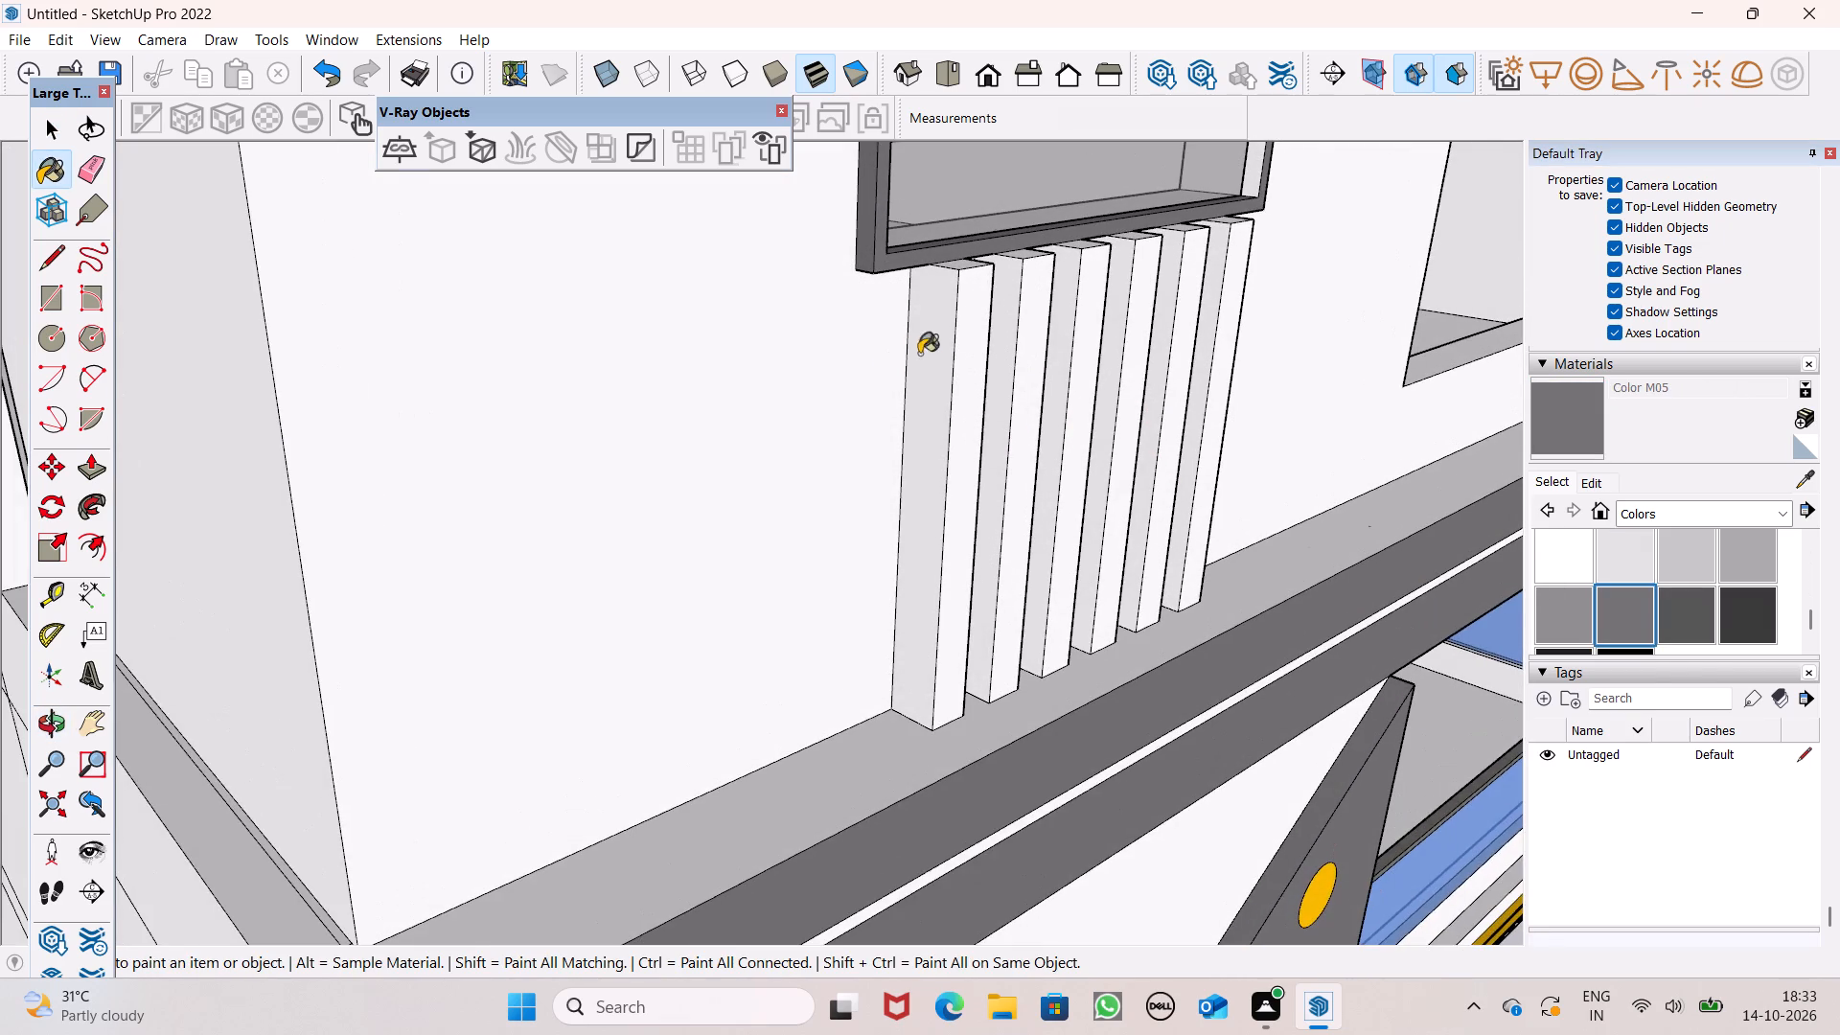
left_click(962, 344)
left_click(981, 344)
left_click(948, 340)
left_click(1048, 334)
Paint Color M05 on the first two posts' tops and inner sides, the third post, and the fourth post's top and front.
scroll(1044, 334, "up", 1)
middle_click_drag(1044, 334, 1018, 364)
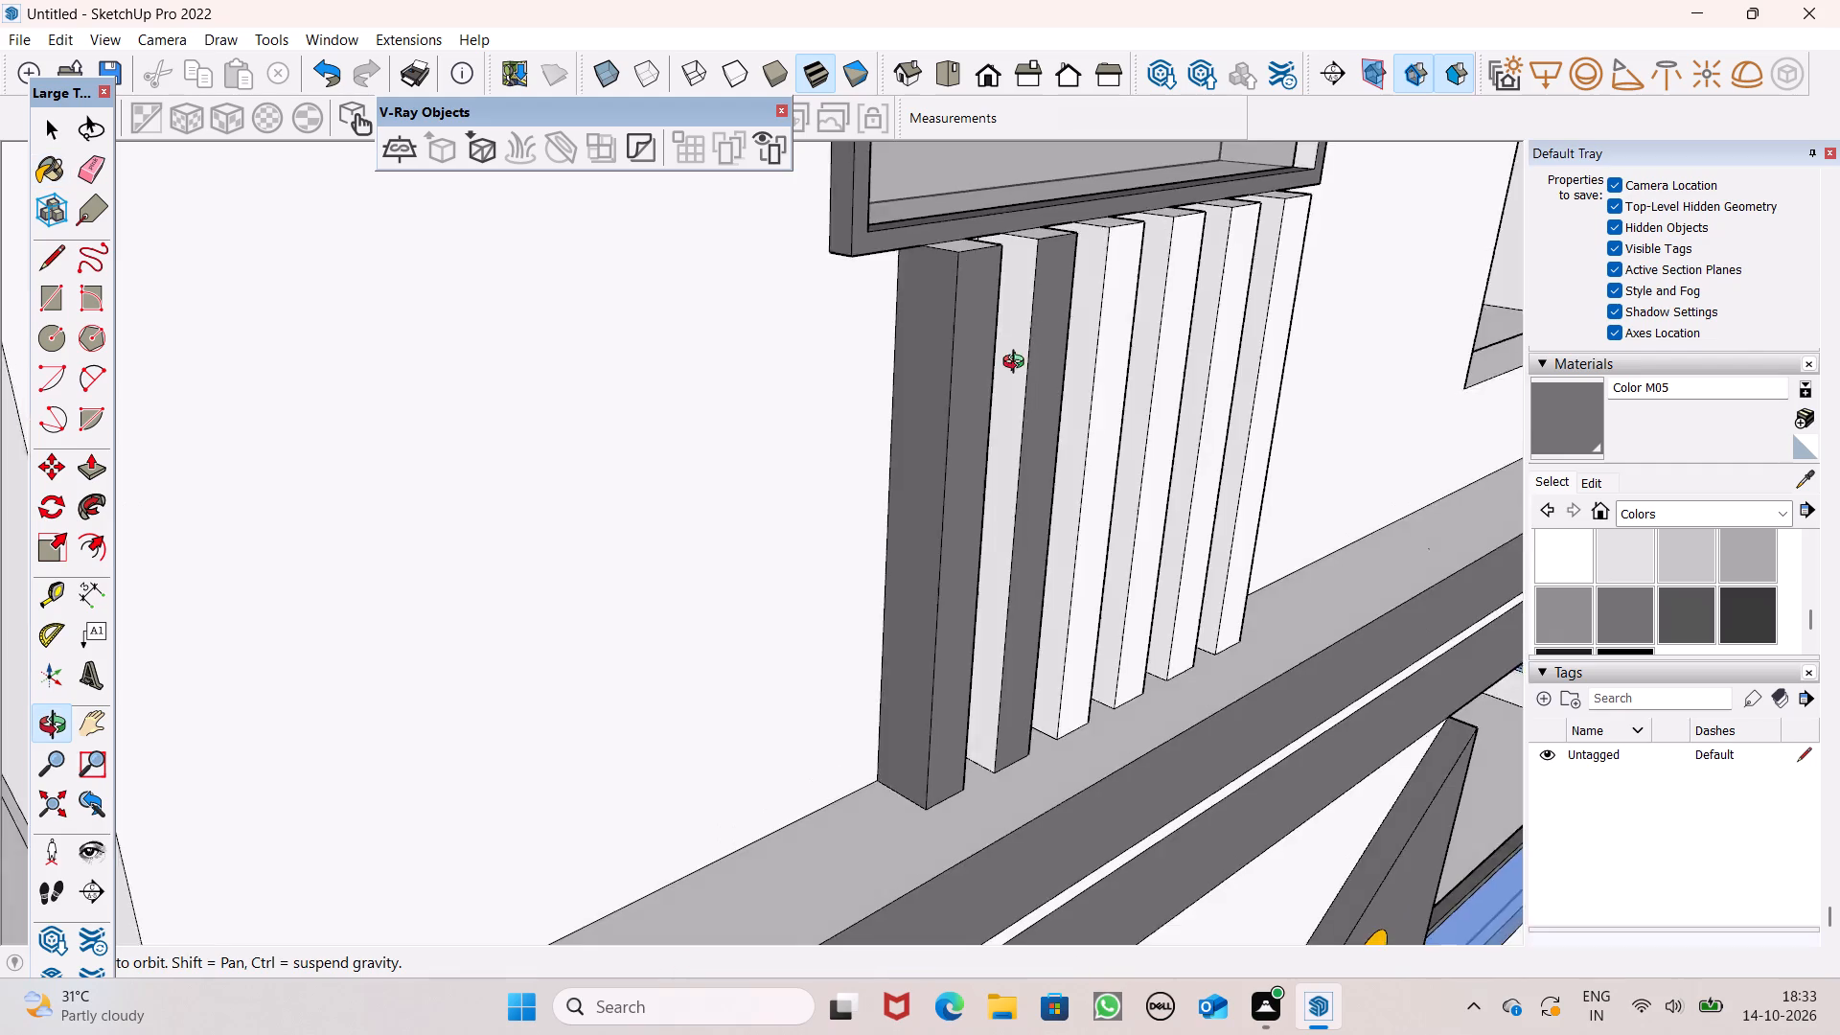
middle_click_drag(1018, 364, 468, 386)
scroll(610, 315, "up", 4)
left_click(653, 287)
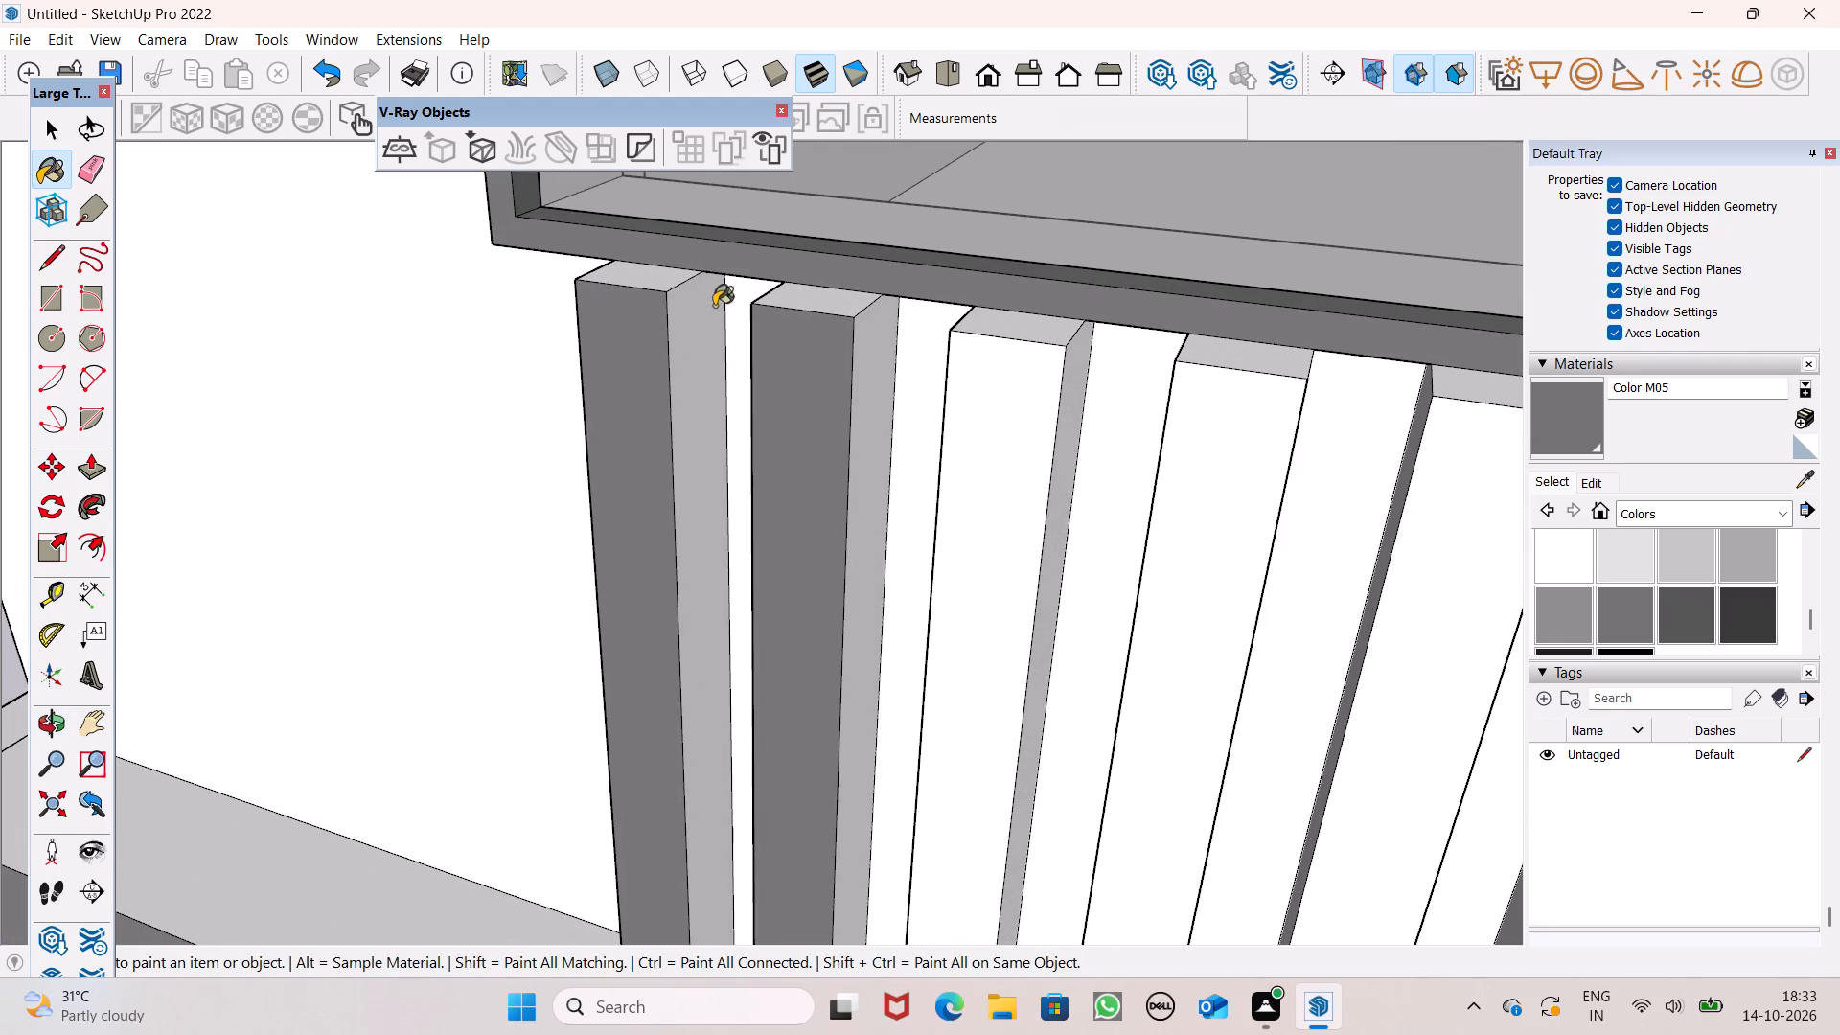
left_click(714, 312)
left_click(816, 310)
left_click_drag(892, 376, 877, 371)
left_click(1012, 343)
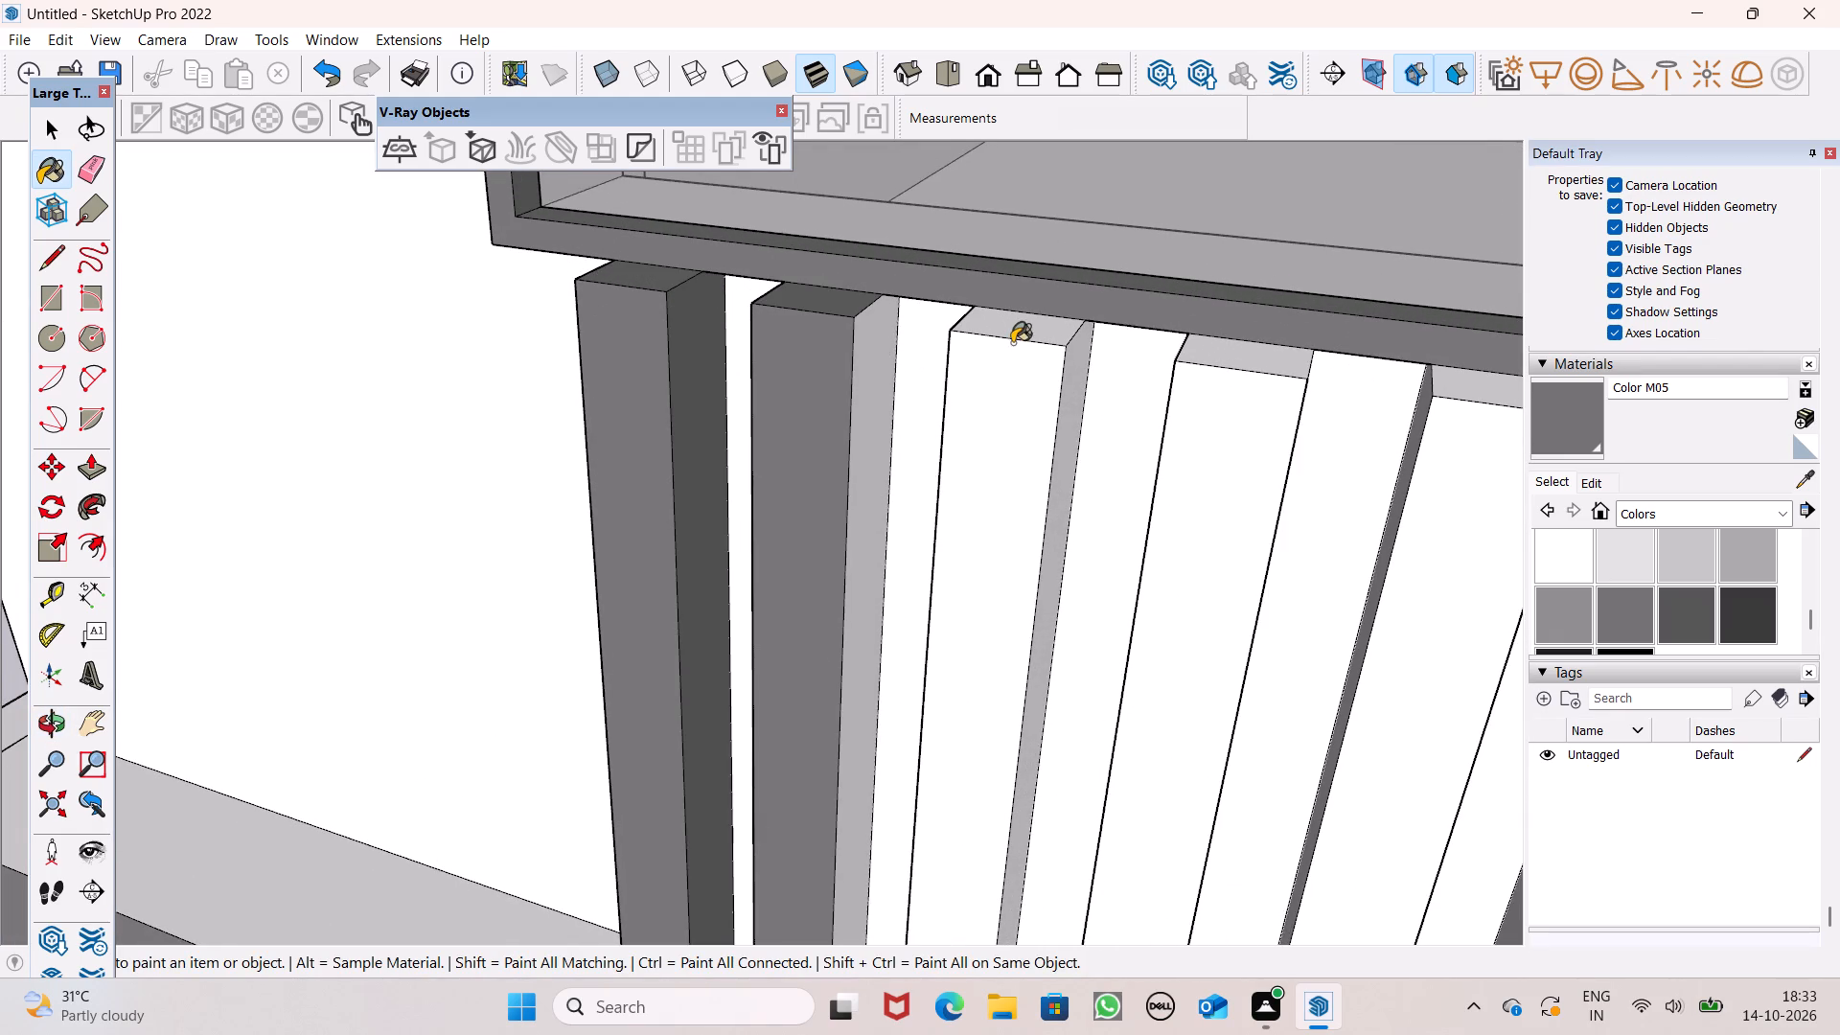
left_click_drag(1008, 376, 1020, 376)
left_click_drag(1080, 362, 1065, 353)
left_click(1044, 340)
left_click(1072, 357)
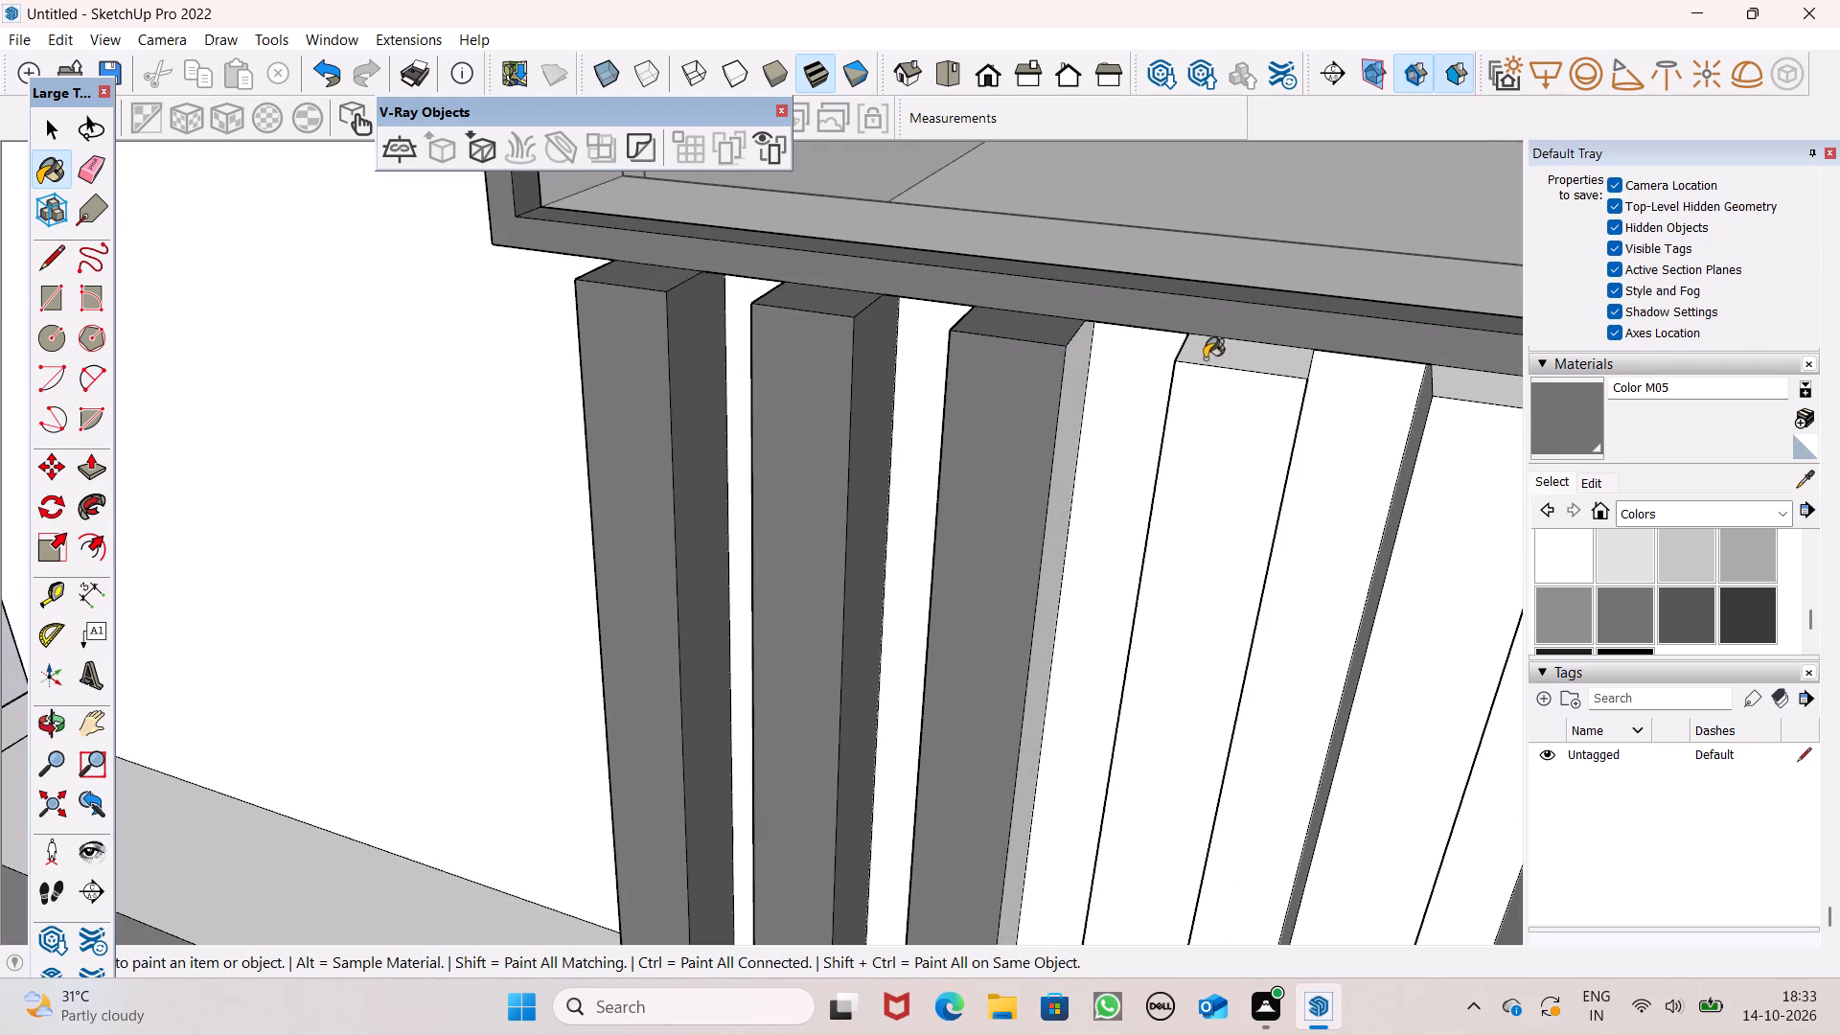
left_click(1233, 358)
left_click(1216, 427)
Paint the fourth post's exposed side and the fronts, tops and matching sides of the fifth and sixth posts with Color M05.
middle_click_drag(1199, 406, 862, 315)
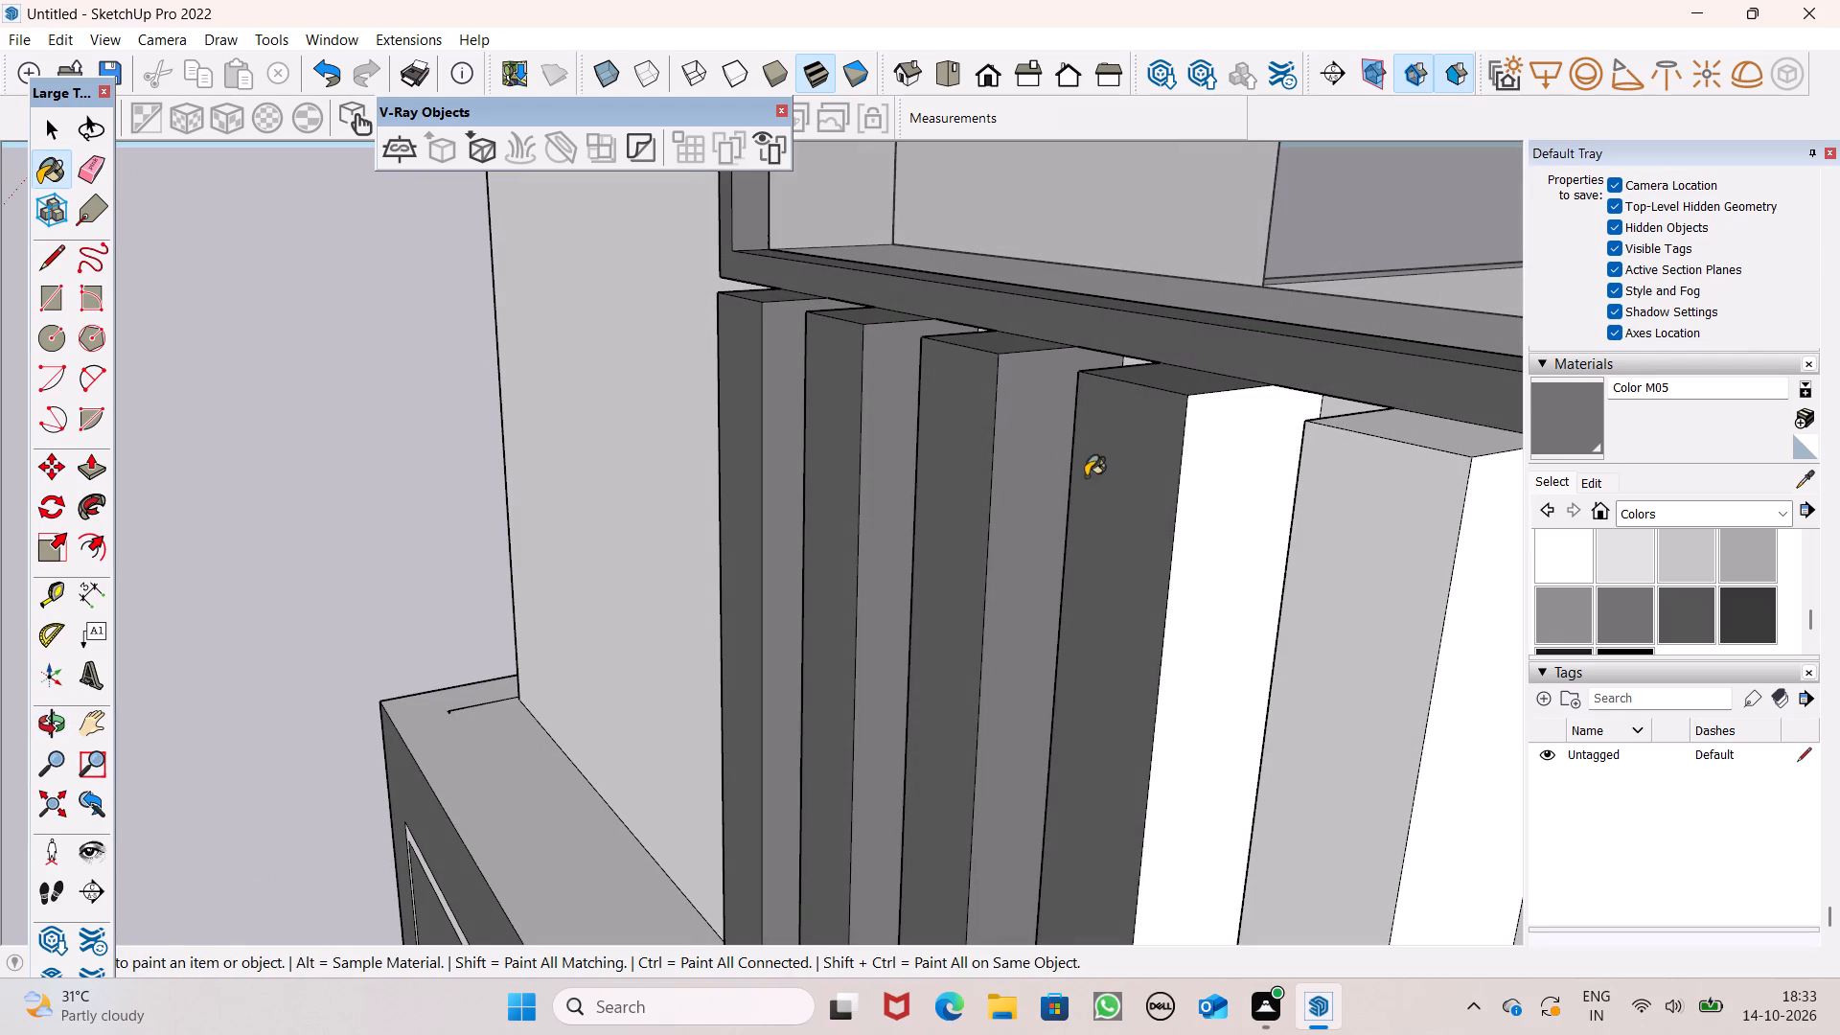
left_click_drag(999, 465, 1037, 464)
left_click_drag(1181, 495, 1196, 493)
left_click(1334, 503)
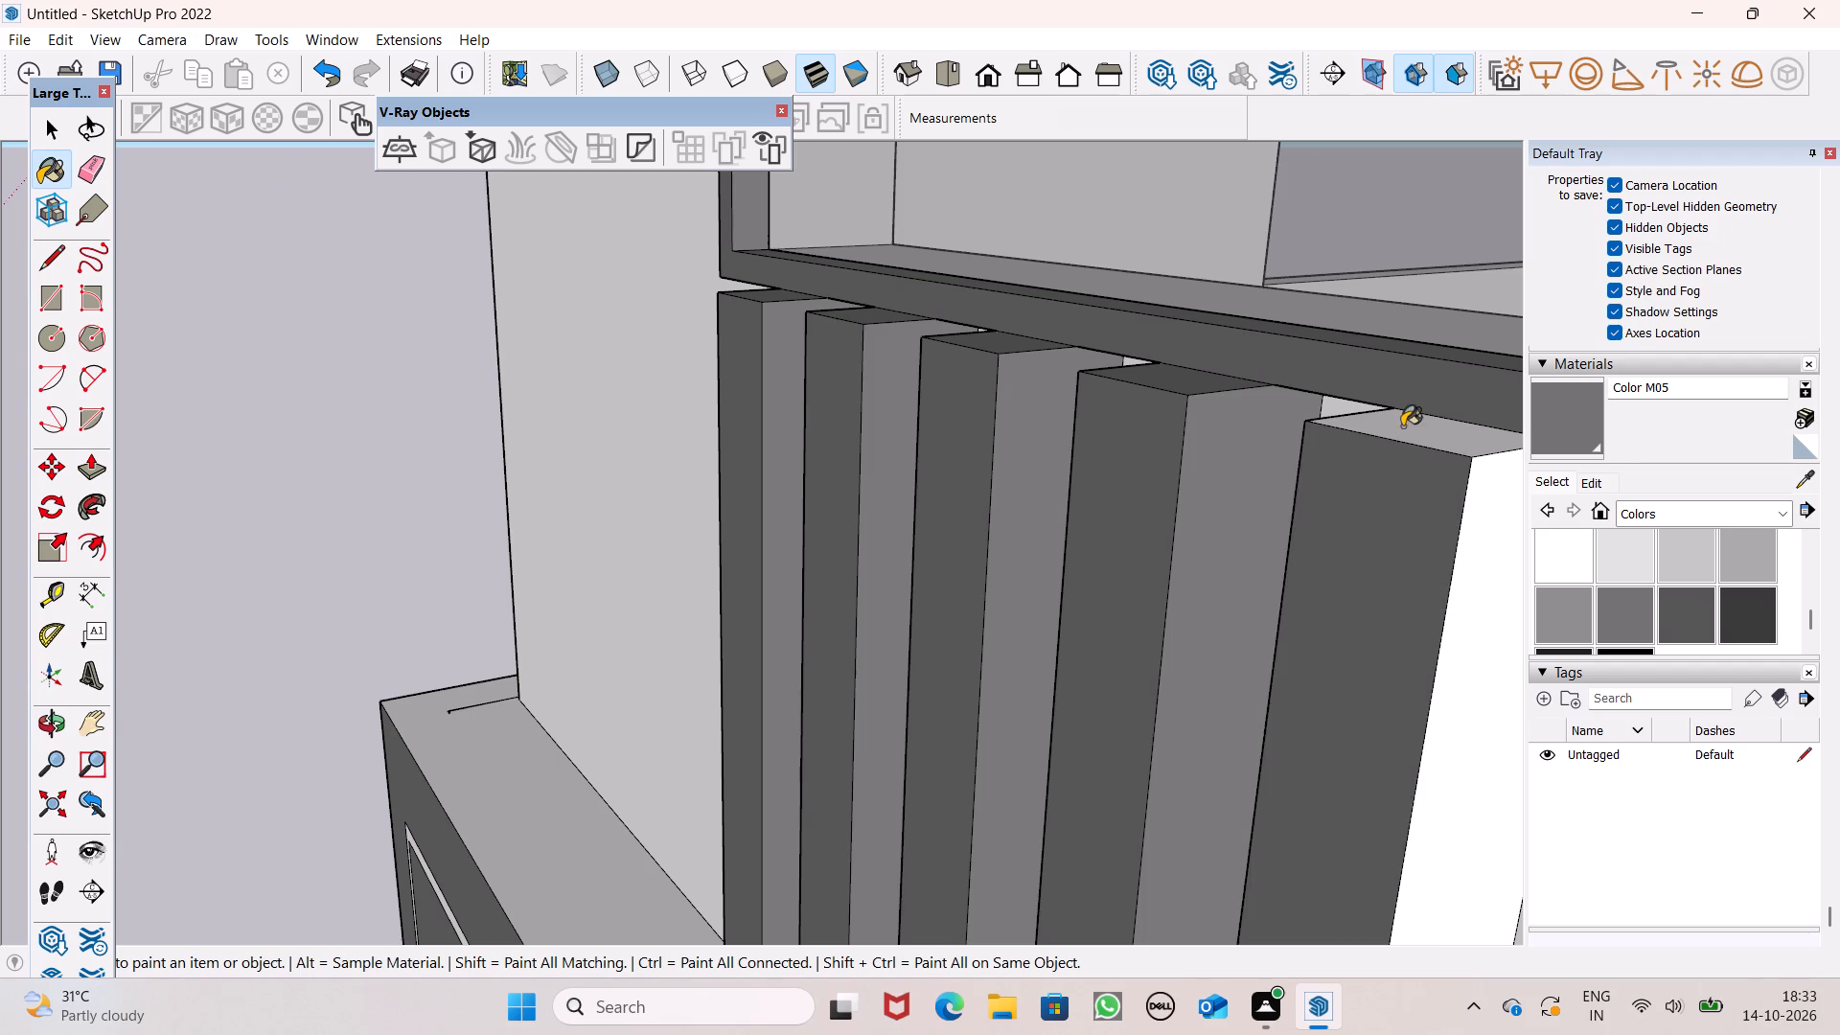
left_click(1402, 426)
left_click_drag(1524, 530, 1497, 525)
left_click(1477, 513)
scroll(1019, 294, "down", 4)
scroll(479, 204, "down", 1)
scroll(907, 534, "up", 1)
scroll(942, 491, "down", 1)
left_click(983, 439)
left_click(933, 387)
scroll(935, 301, "up", 2)
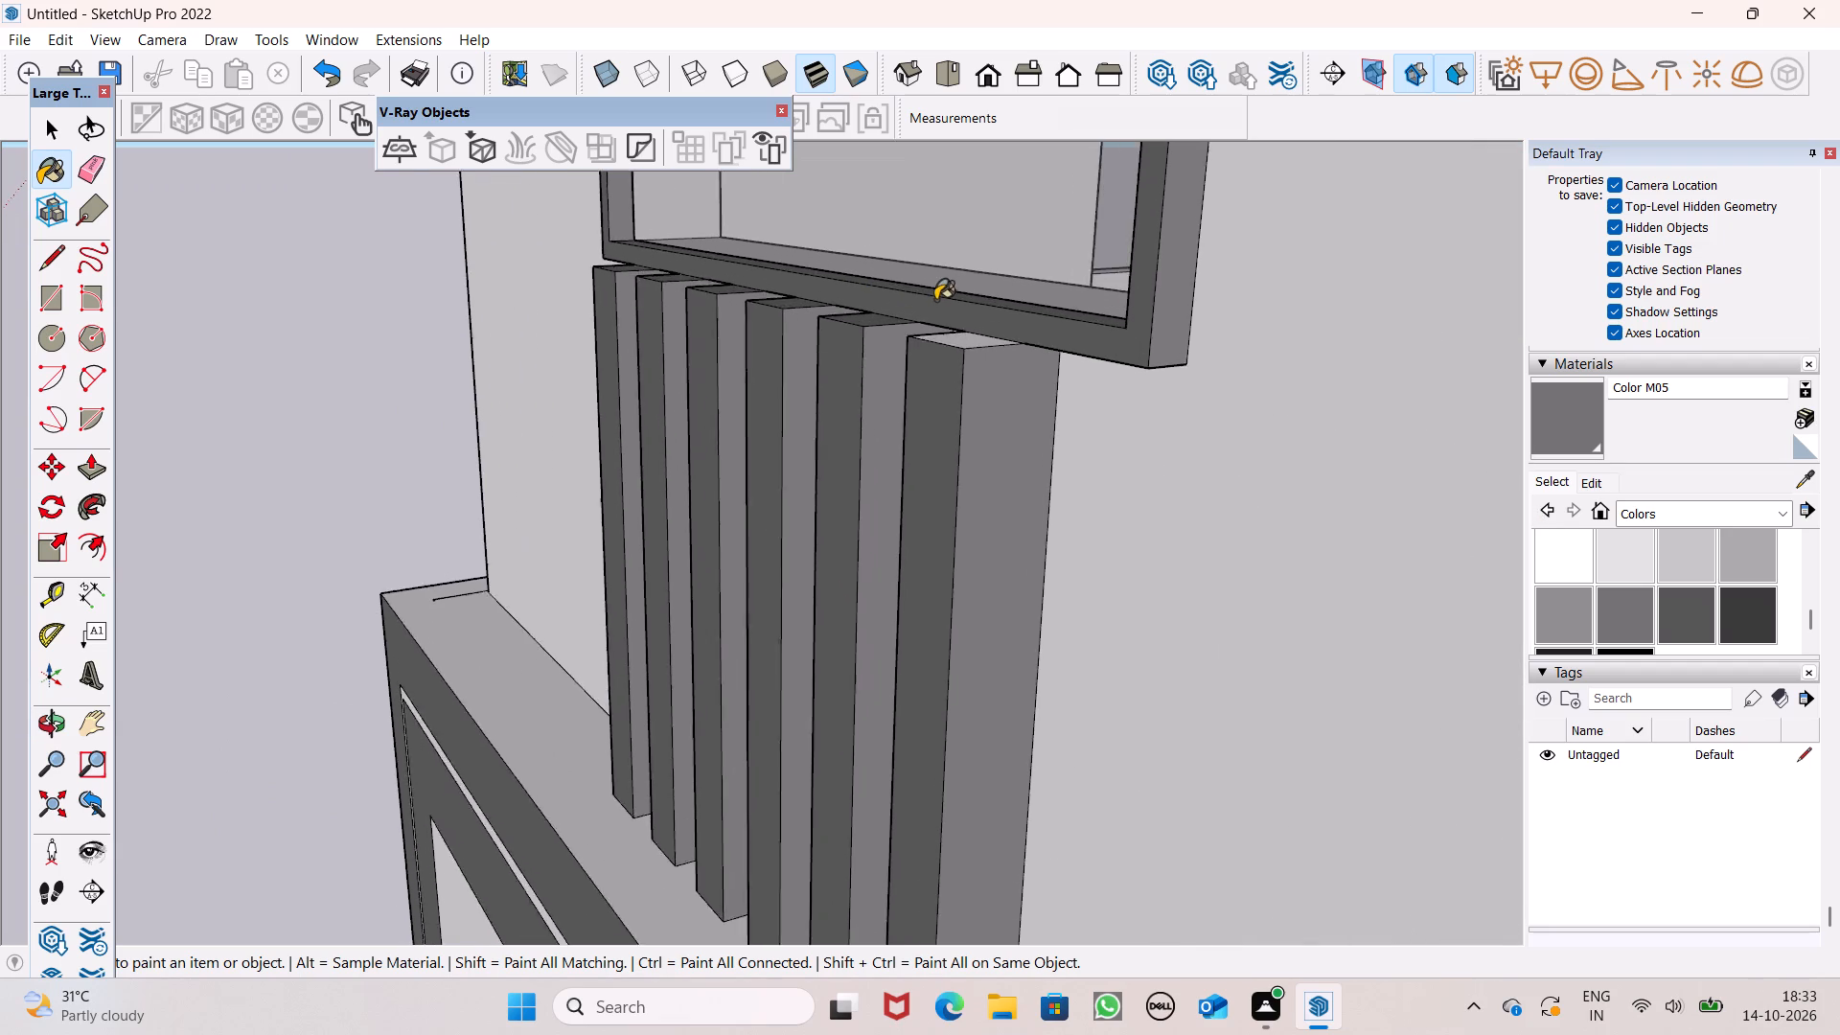
scroll(935, 300, "up", 6)
left_click(956, 369)
Paint the remaining unpainted side faces of the second through sixth posts with Color M05.
scroll(968, 281, "down", 2)
middle_click_drag(893, 392, 1549, 384)
scroll(1002, 430, "up", 1)
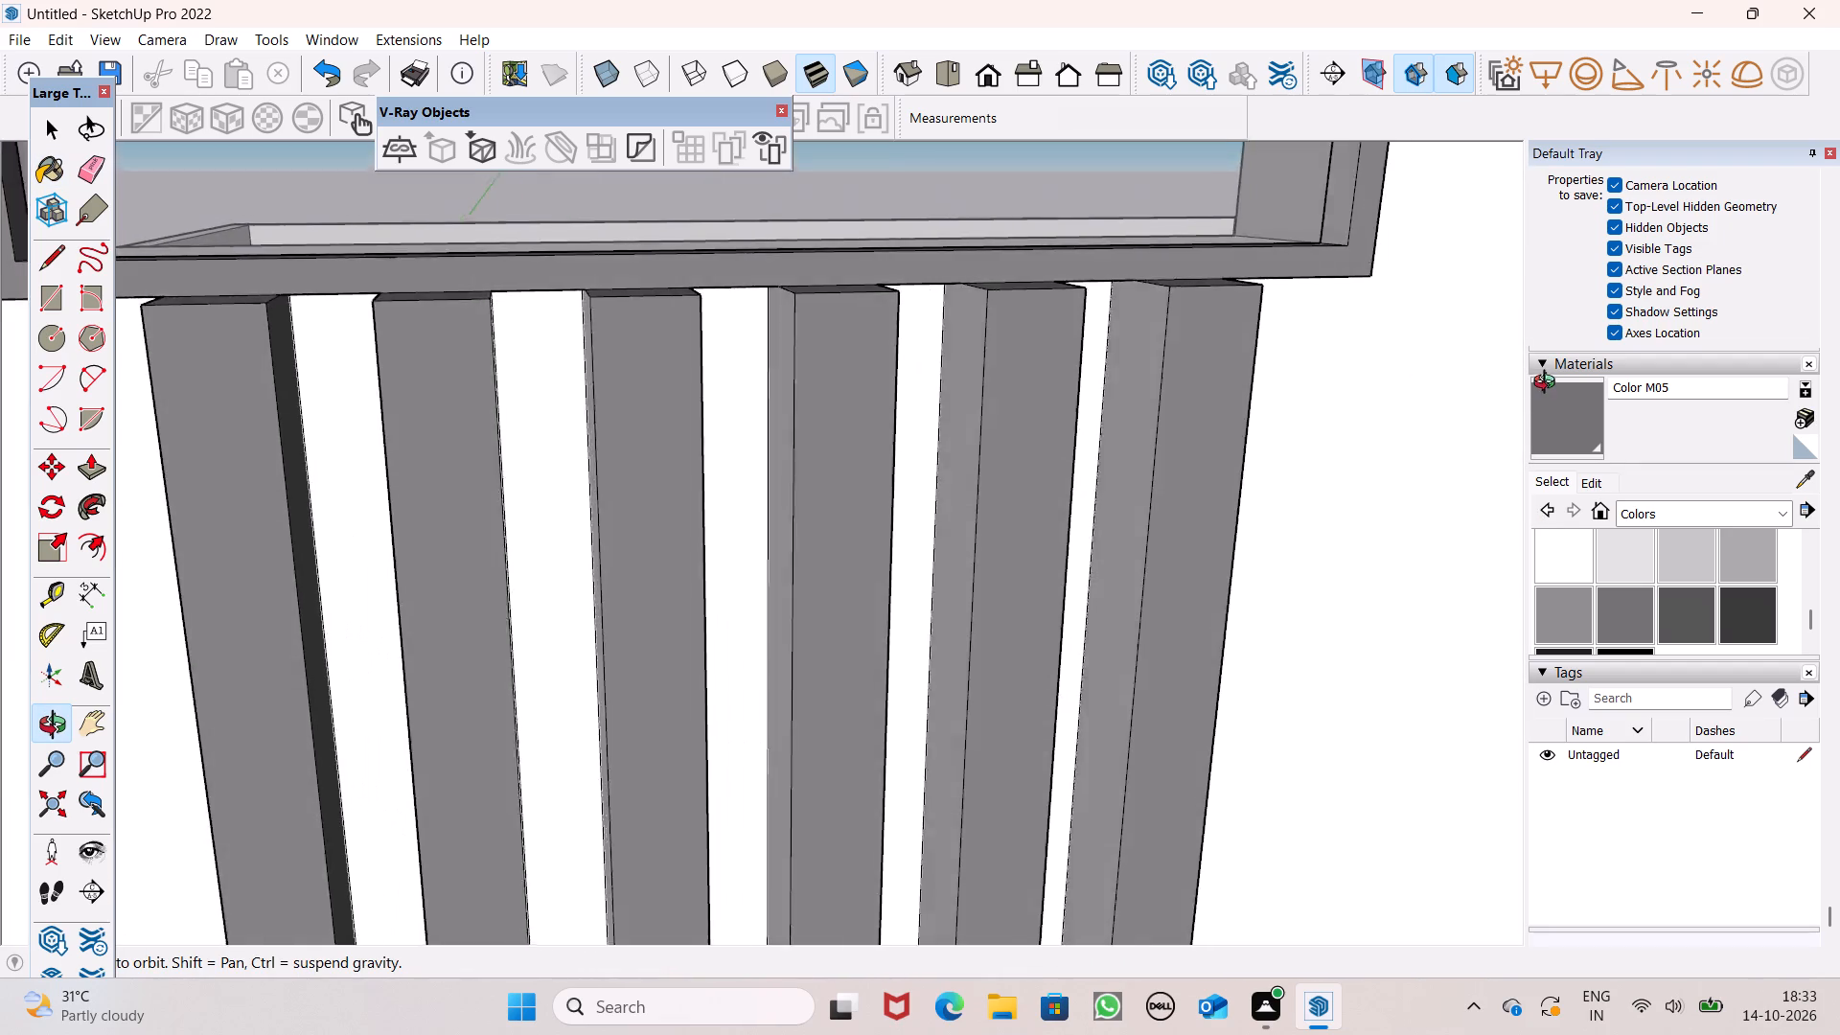
middle_click_drag(1549, 384, 1713, 355)
scroll(802, 371, "up", 1)
scroll(802, 371, "down", 1)
scroll(802, 371, "up", 1)
left_click_drag(798, 371, 841, 372)
left_click(977, 376)
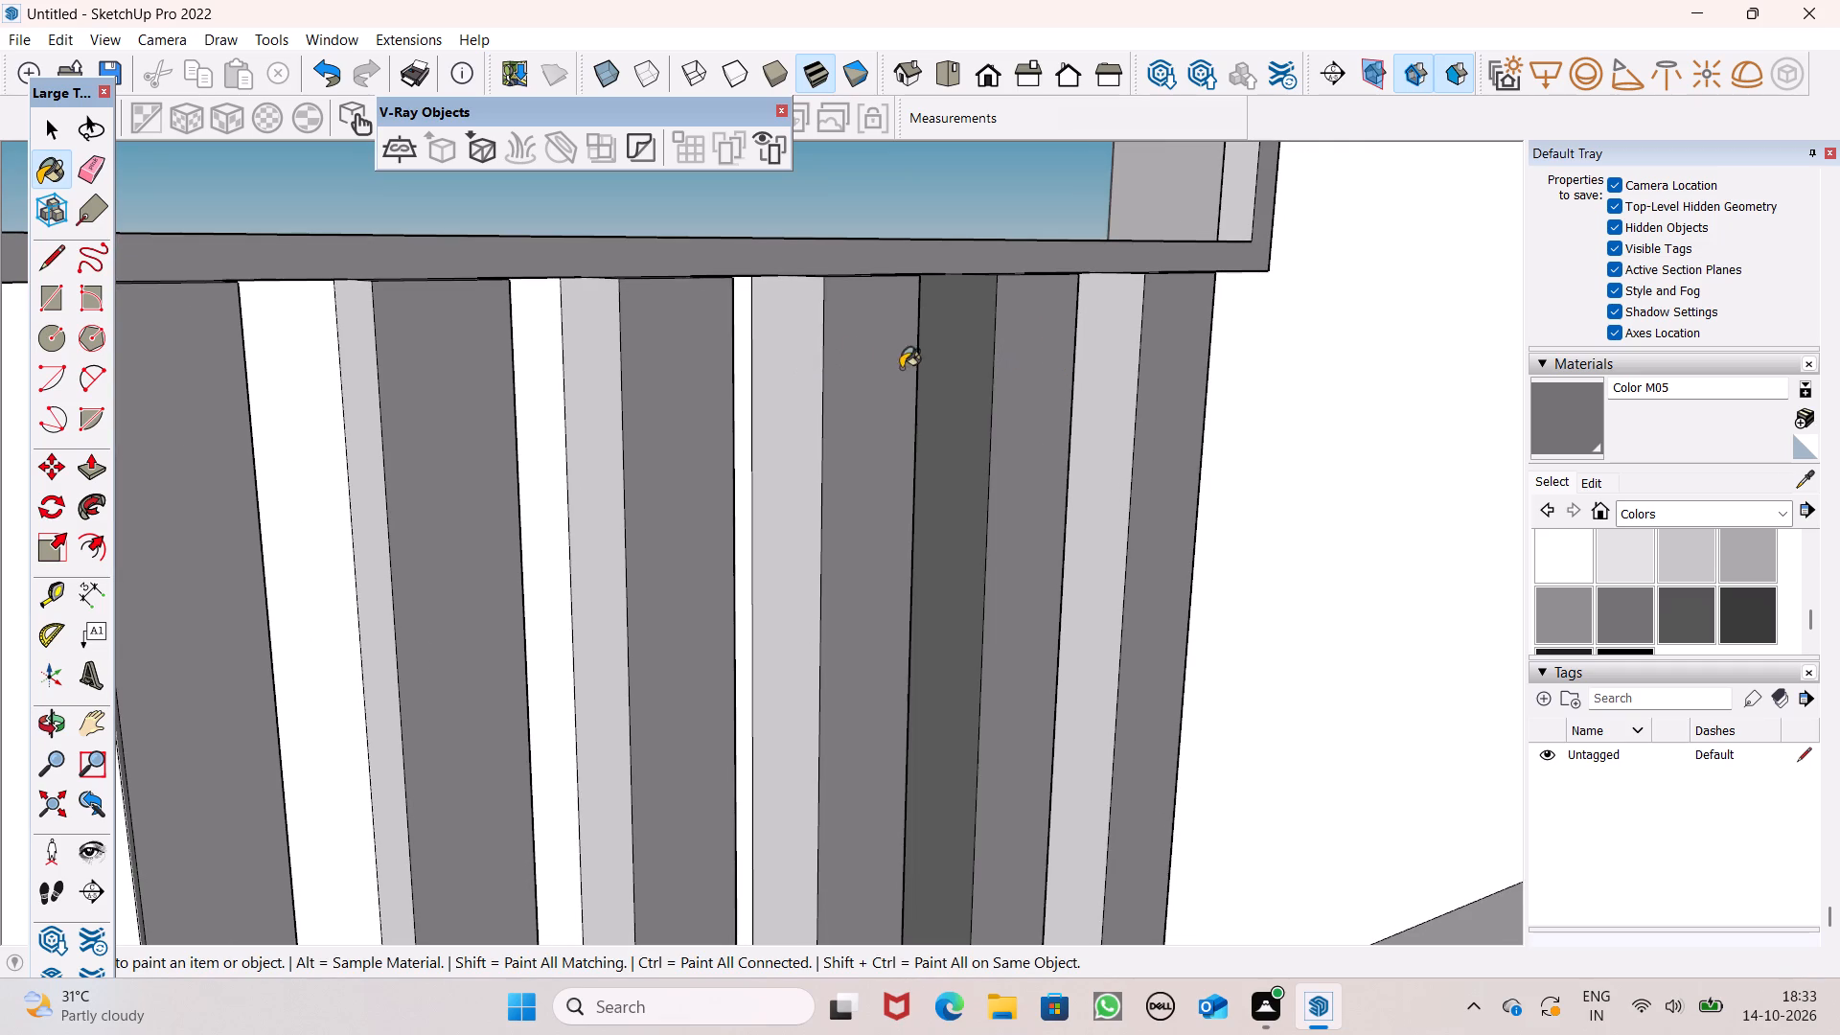
left_click_drag(794, 366, 806, 366)
left_click(1109, 403)
scroll(984, 293, "down", 2)
scroll(894, 413, "up", 1)
scroll(884, 434, "down", 1)
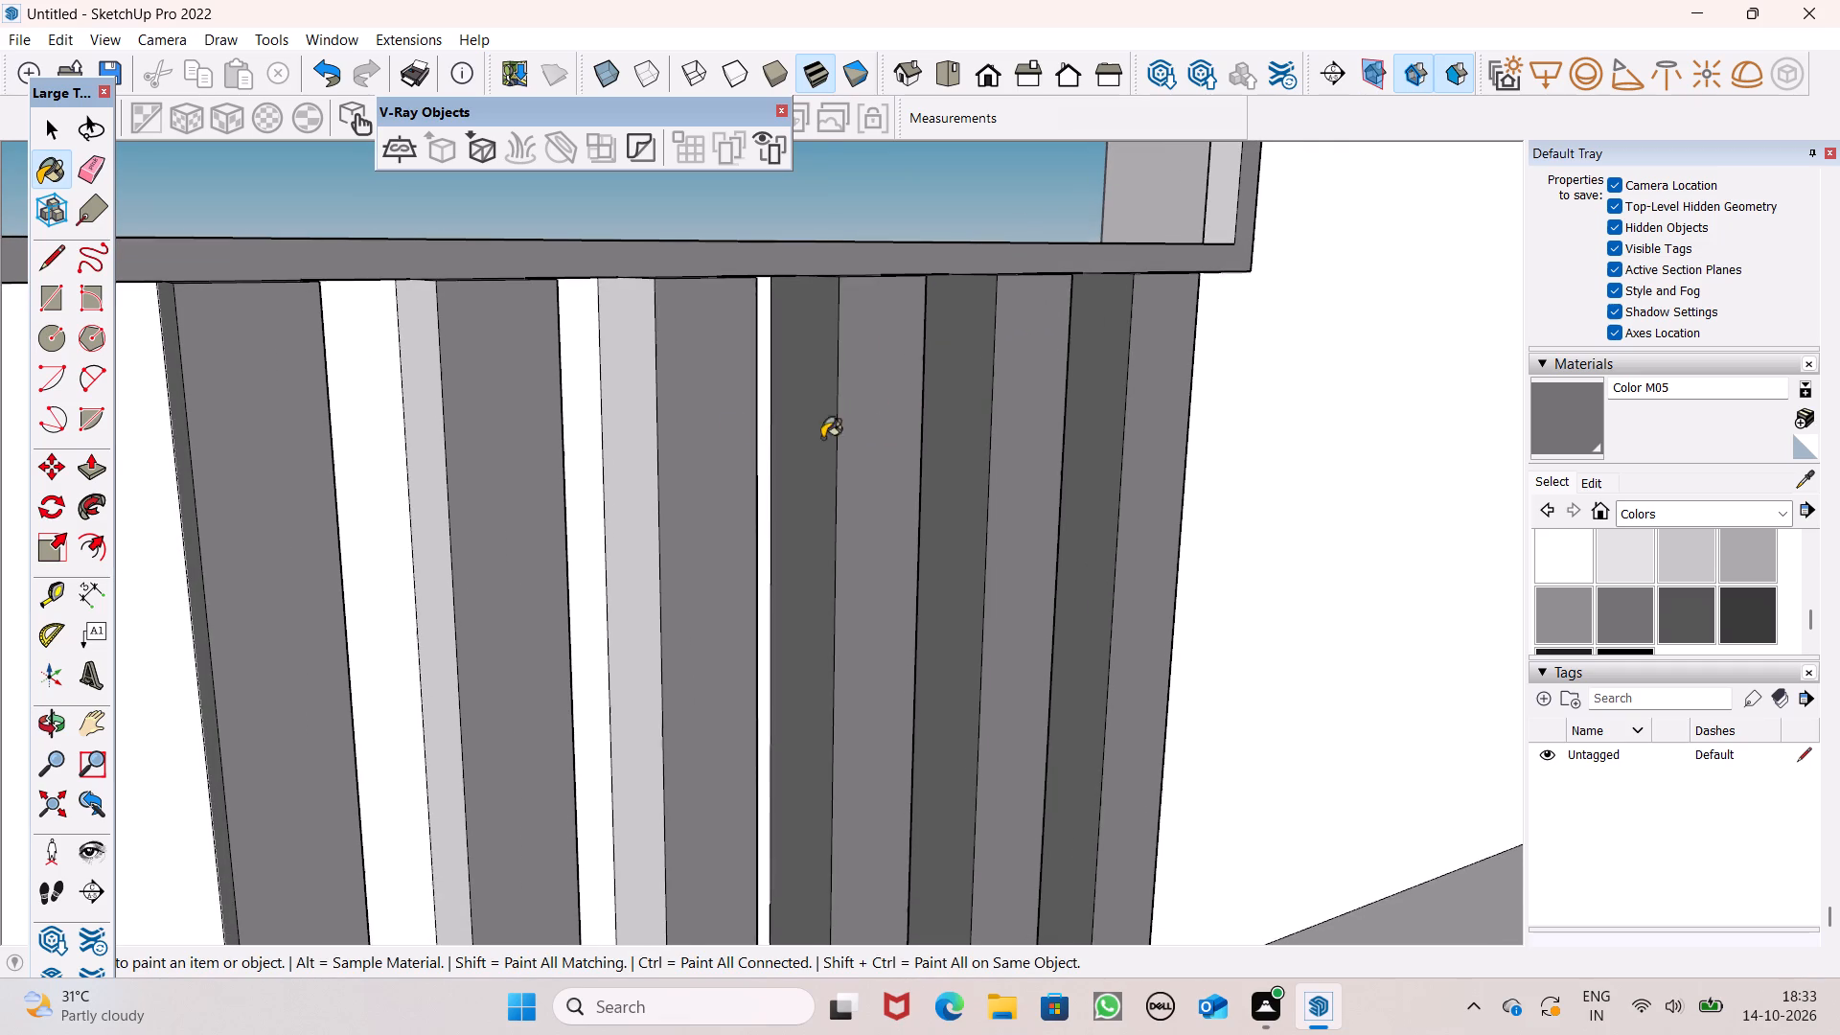
left_click(671, 437)
scroll(878, 349, "down", 3)
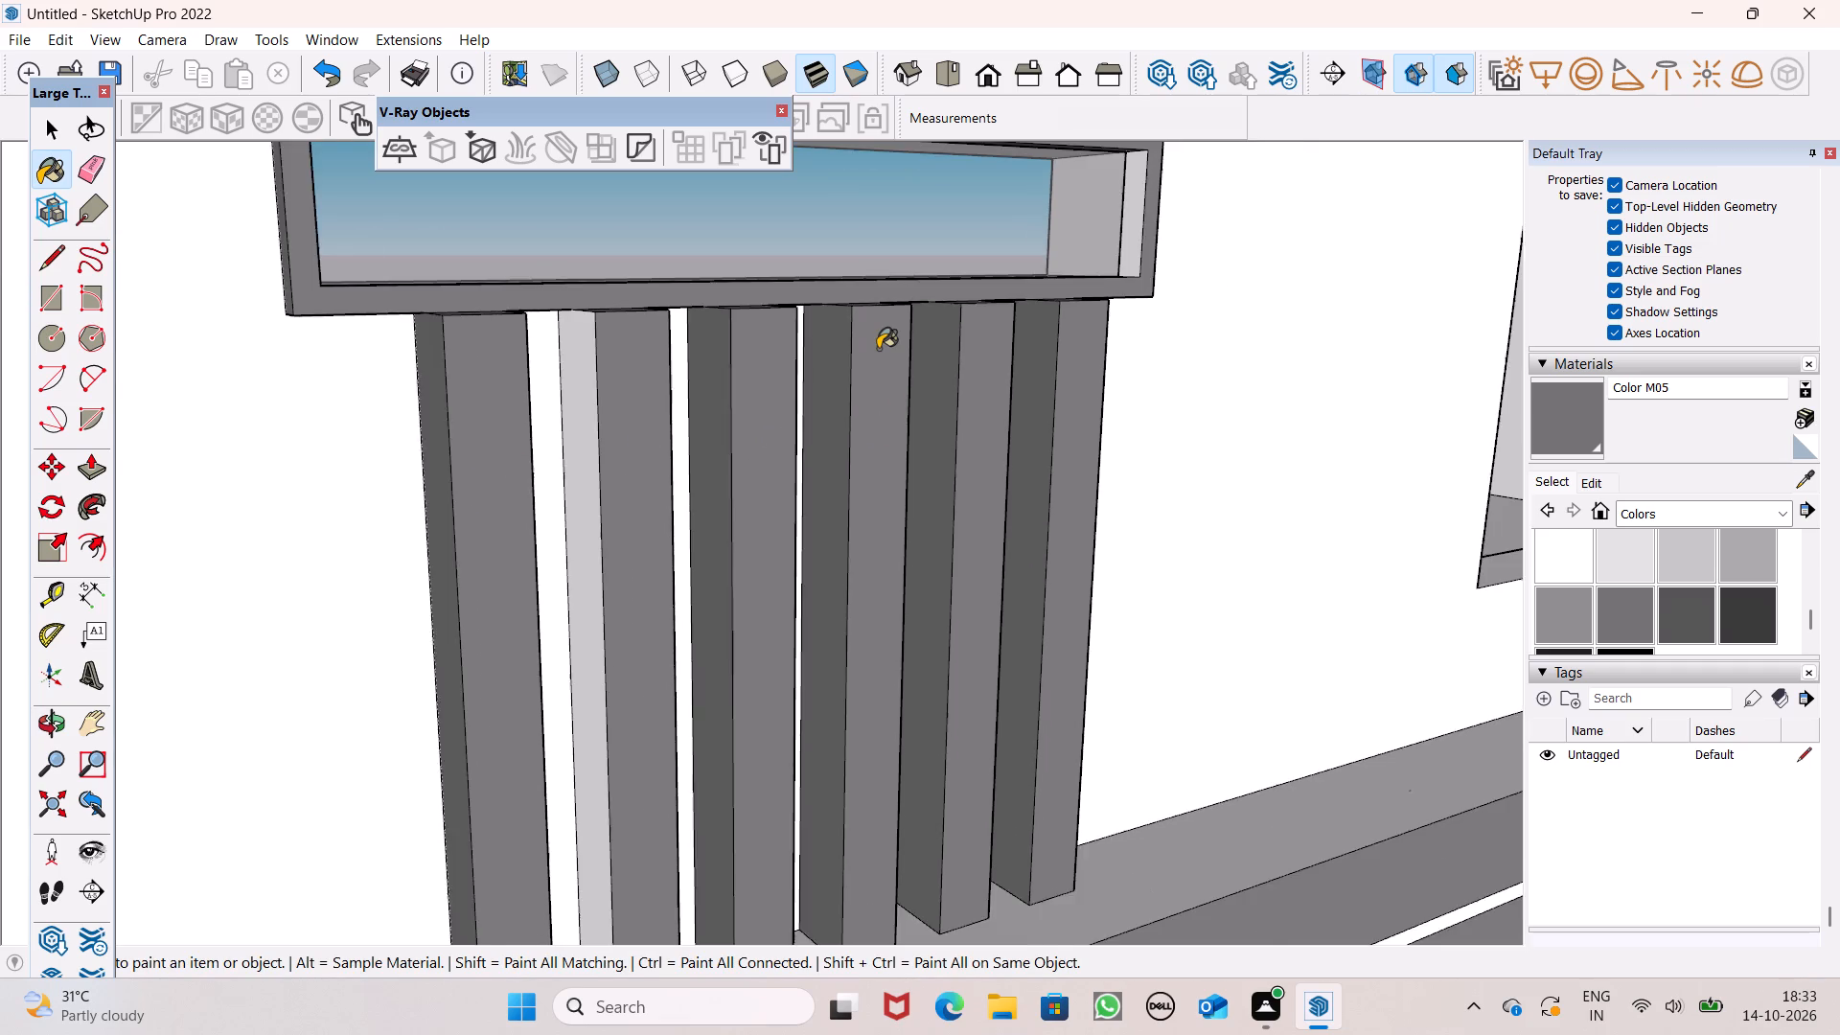
scroll(878, 349, "down", 2)
scroll(568, 424, "up", 4)
left_click(641, 437)
scroll(702, 414, "down", 1)
scroll(722, 418, "up", 1)
scroll(722, 418, "down", 1)
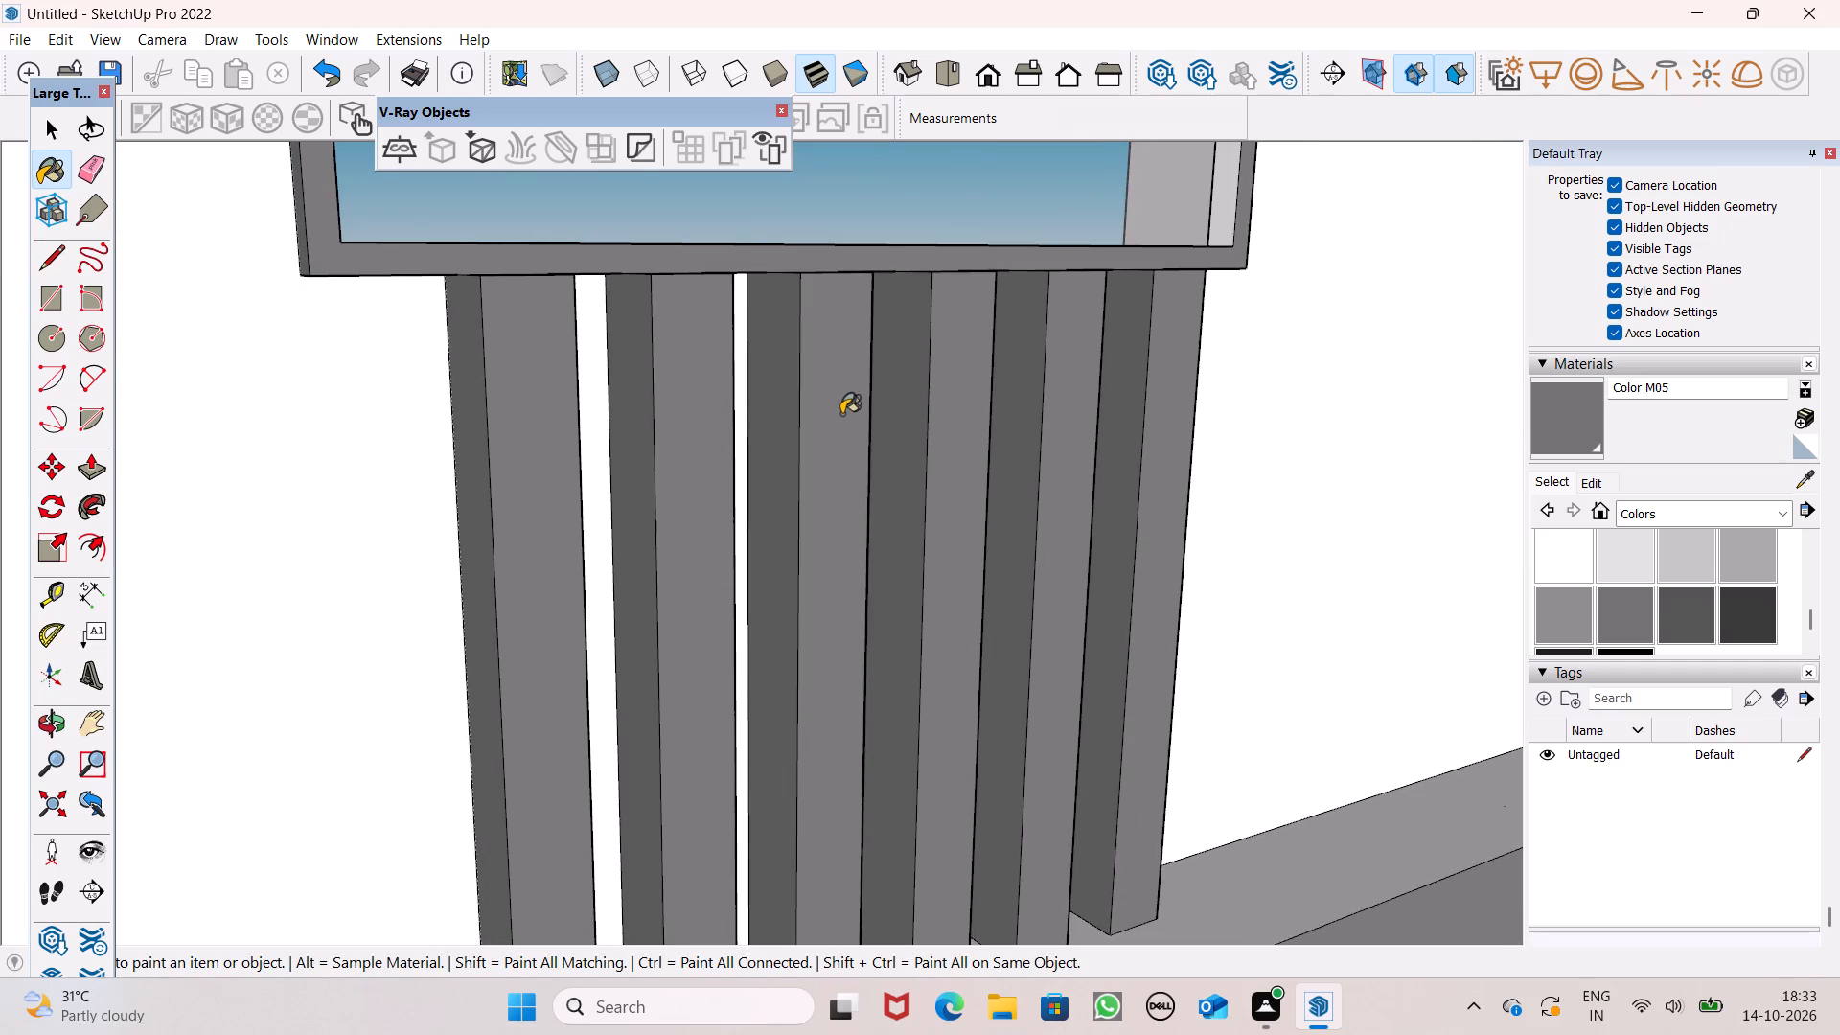
Examine the painted posts from both sides and against the house's whole front elevation.
scroll(849, 411, "down", 6)
middle_click_drag(926, 489, 28, 471)
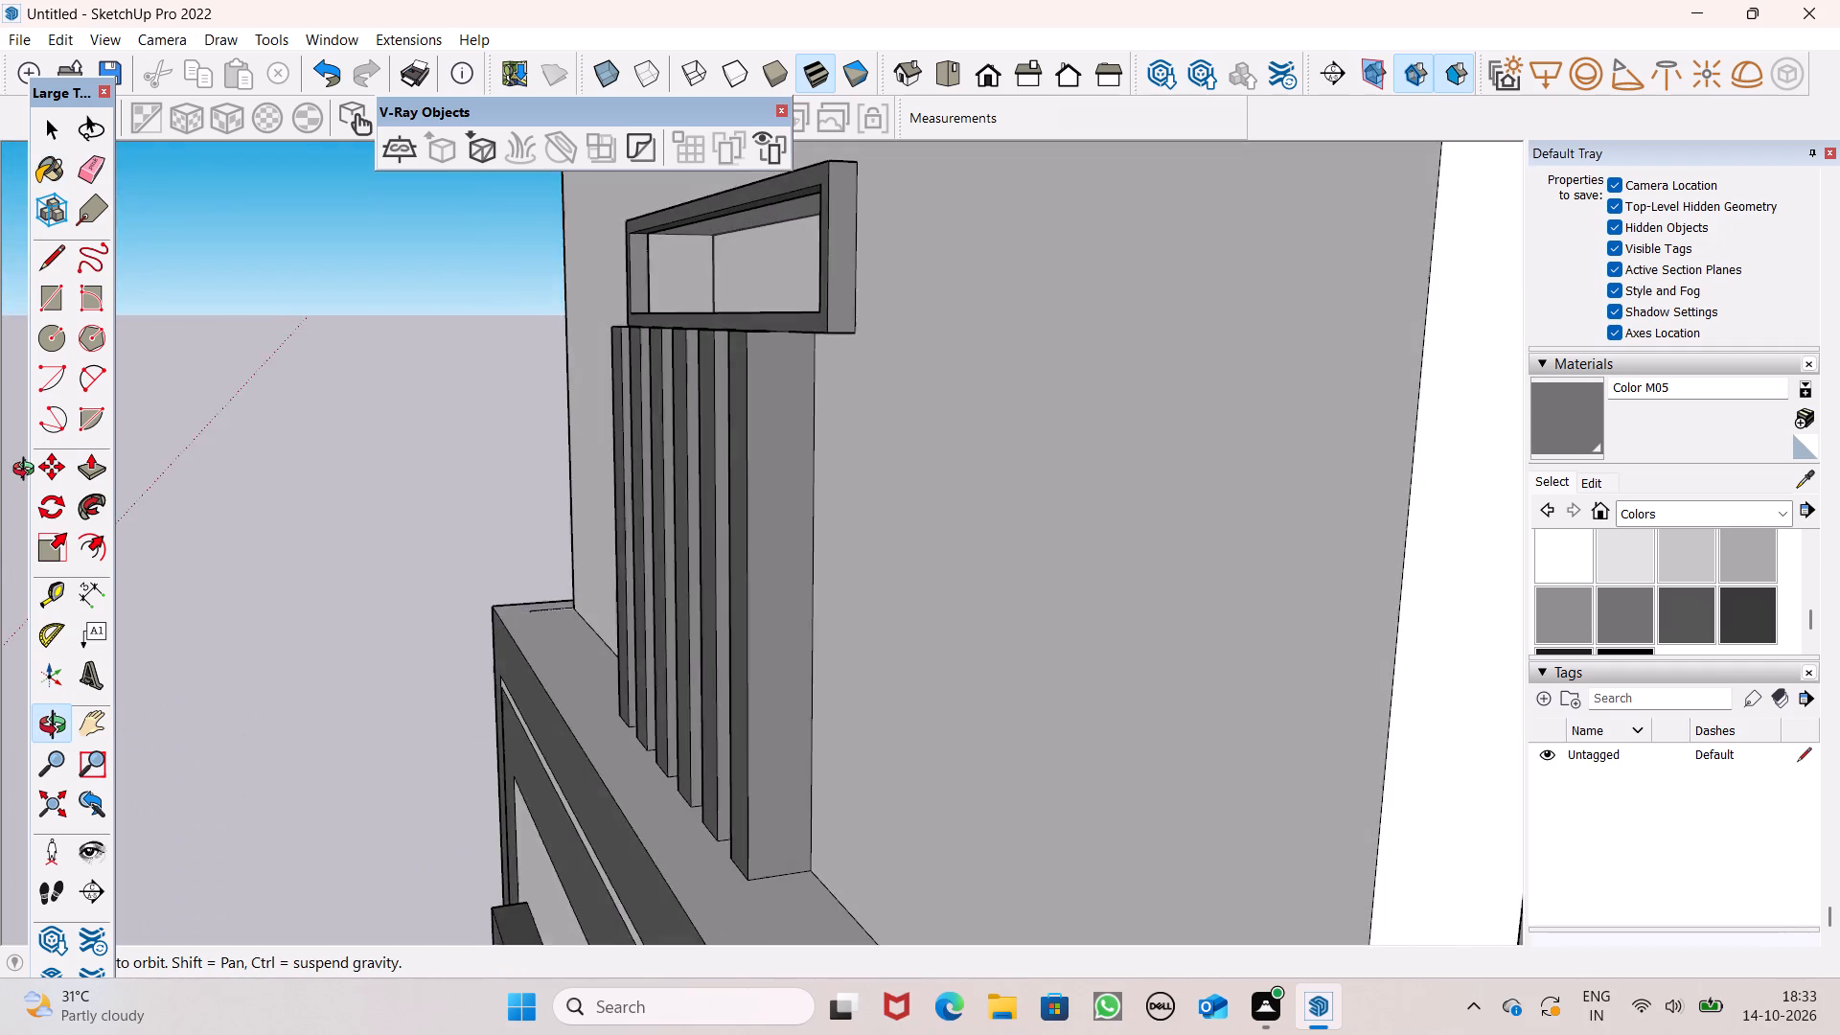
middle_click_drag(28, 471, 581, 583)
key("space")
scroll(580, 442, "down", 3)
scroll(581, 444, "up", 1)
scroll(582, 447, "down", 2)
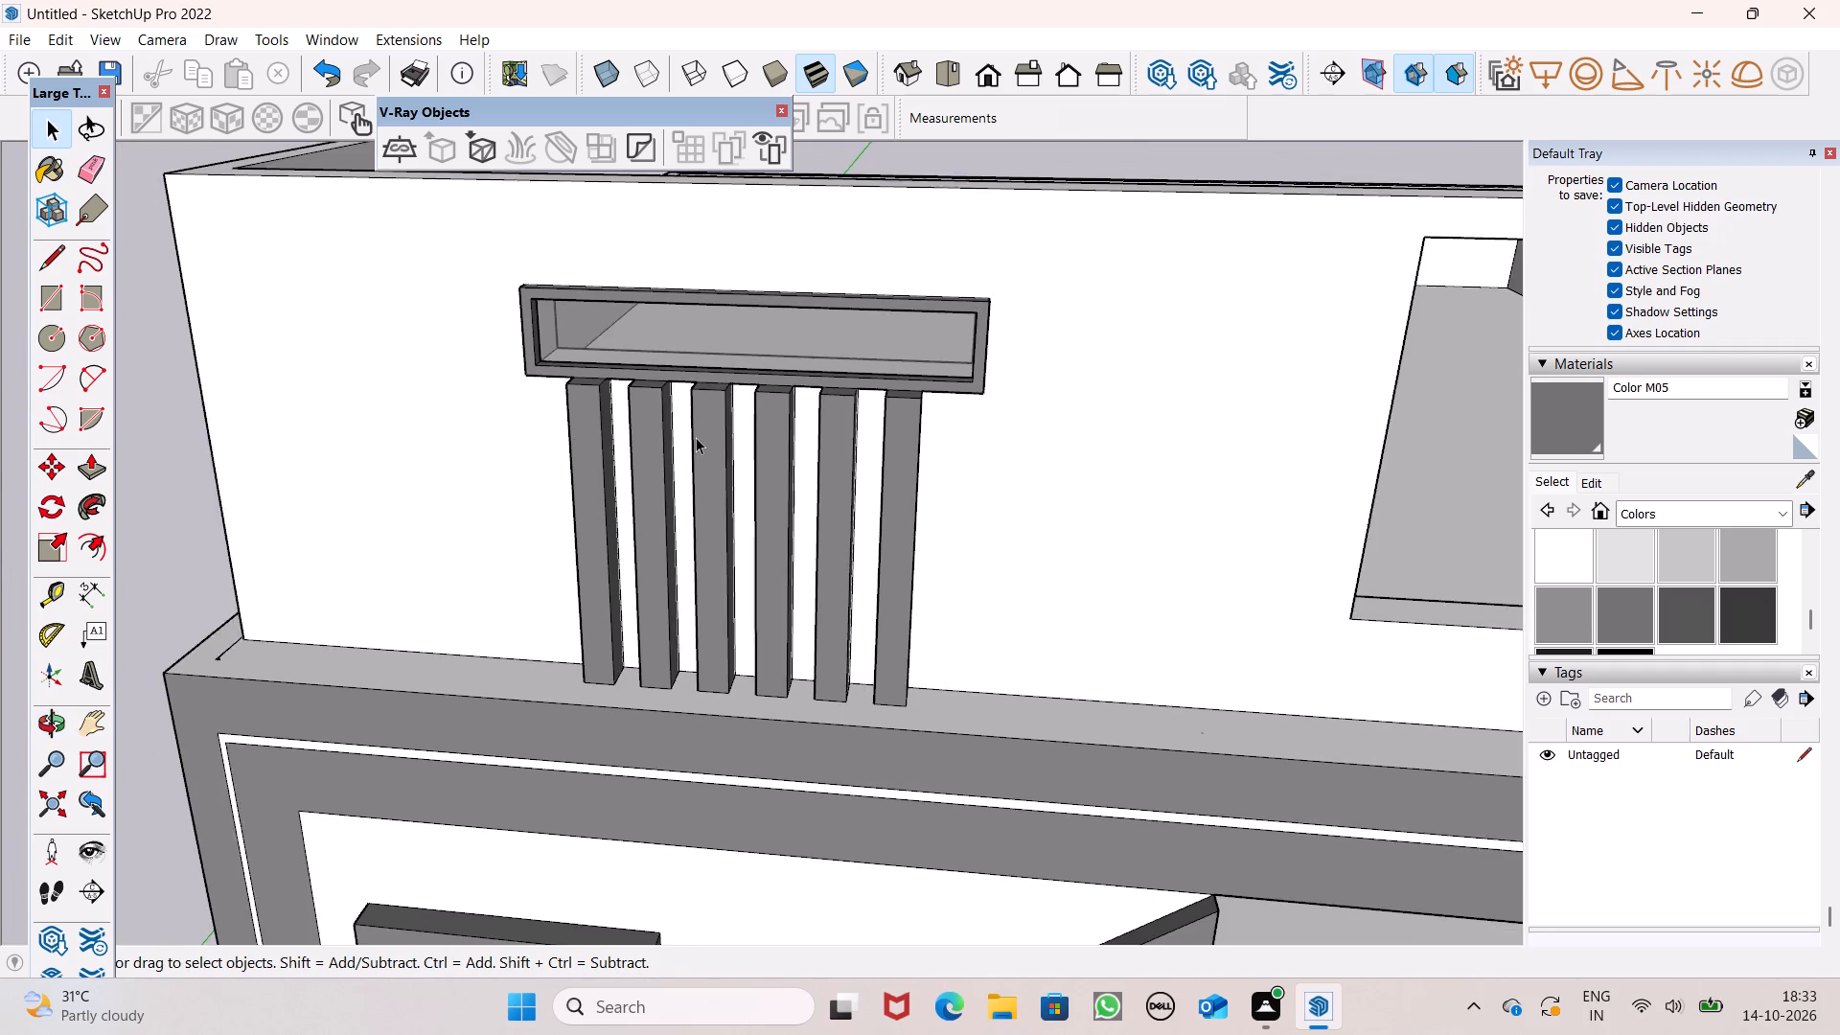
scroll(696, 437, "down", 10)
middle_click_drag(812, 508, 816, 454)
scroll(816, 454, "up", 1)
scroll(816, 454, "down", 5)
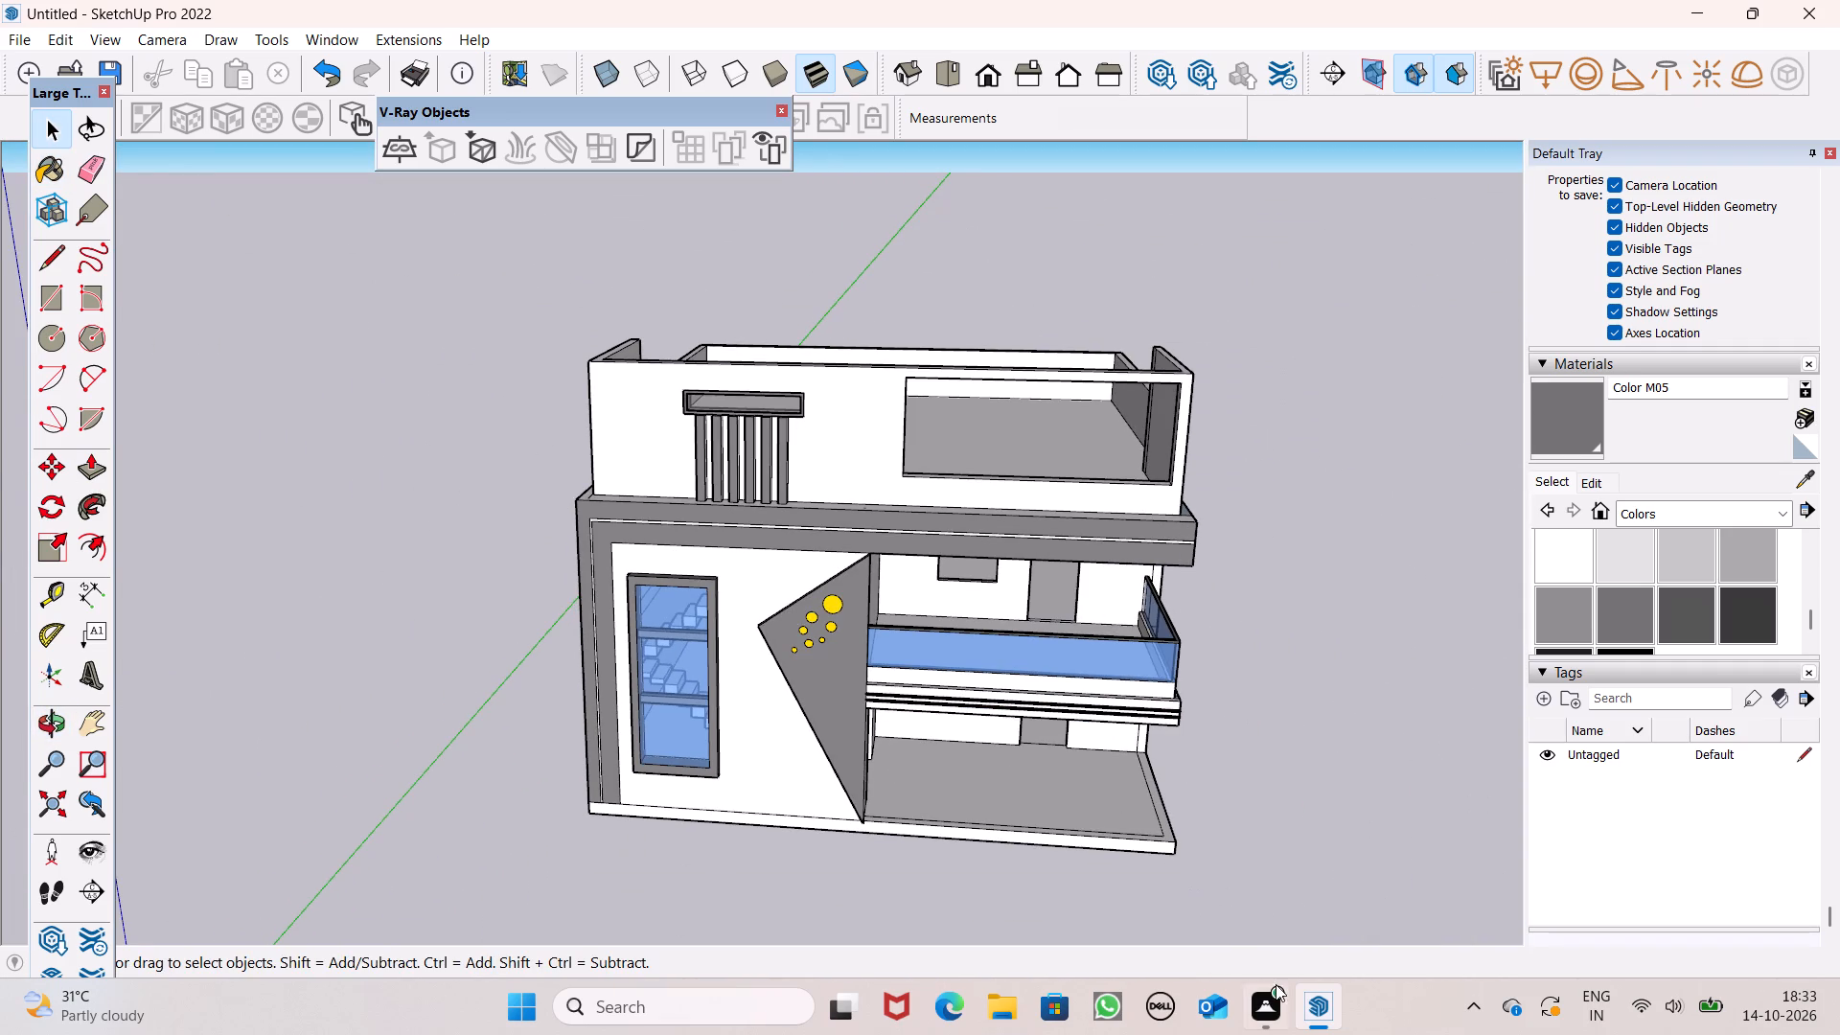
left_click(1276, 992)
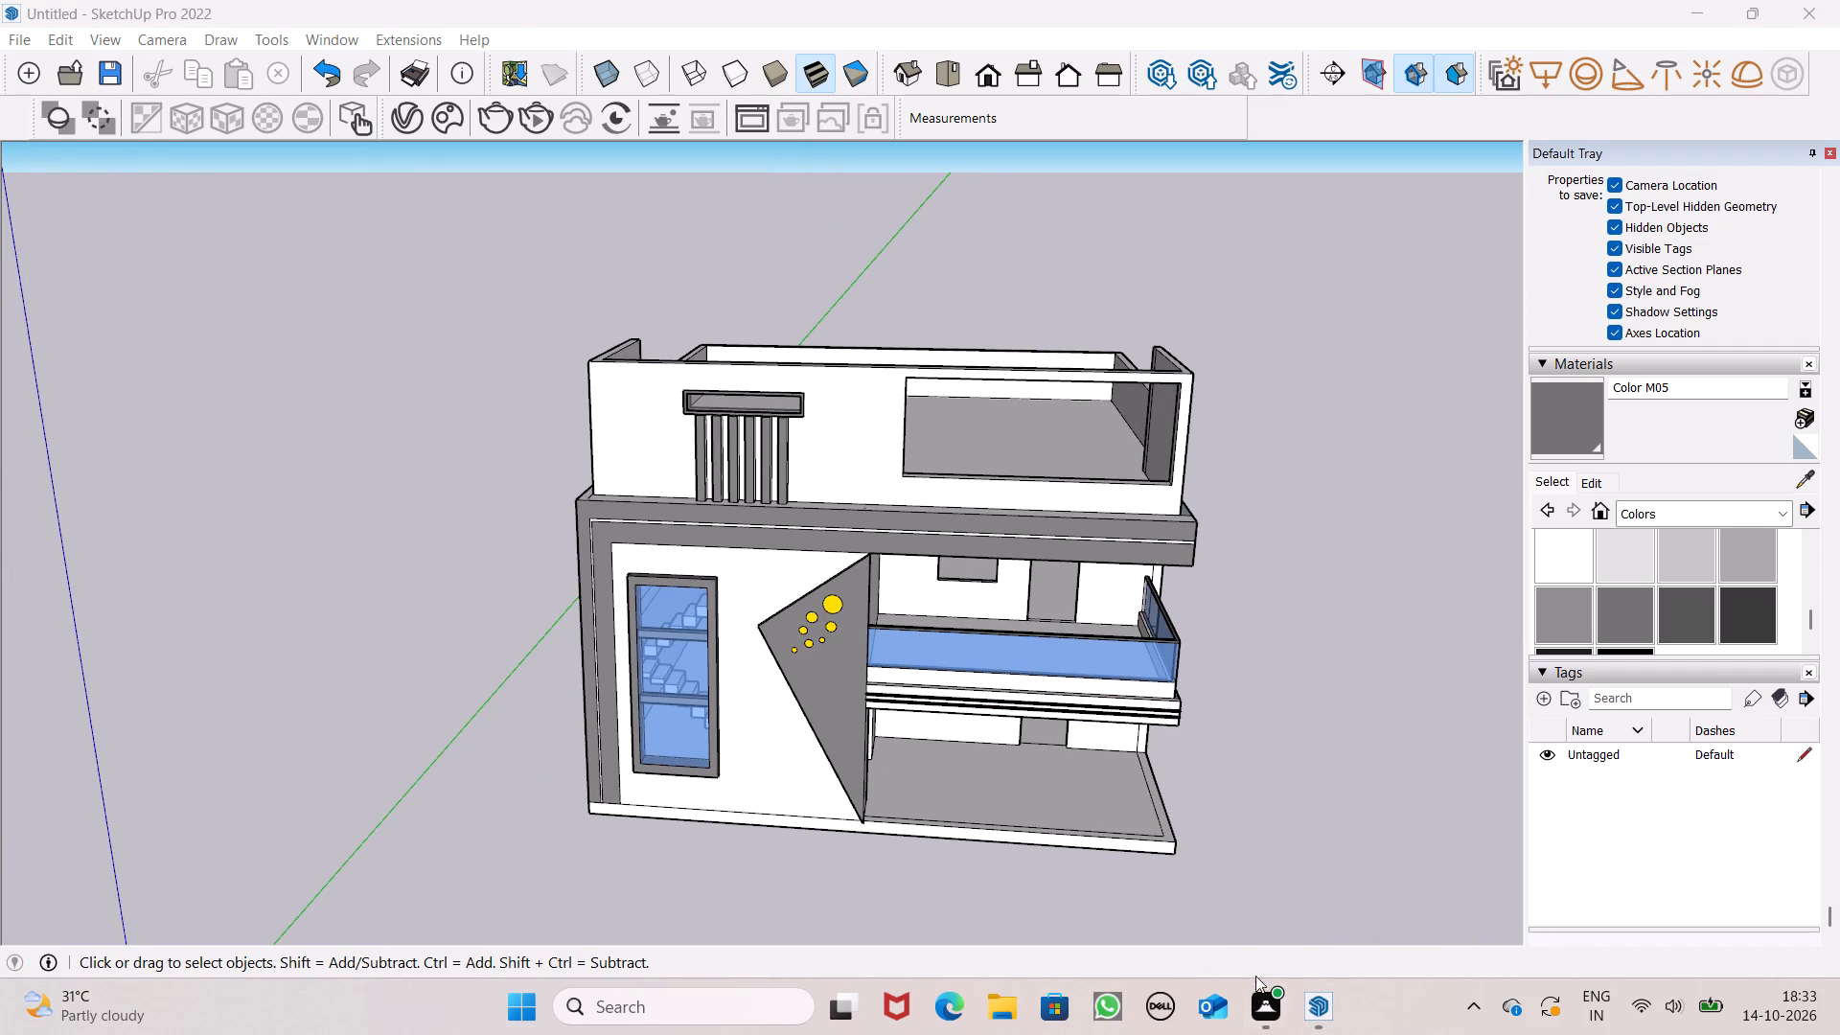
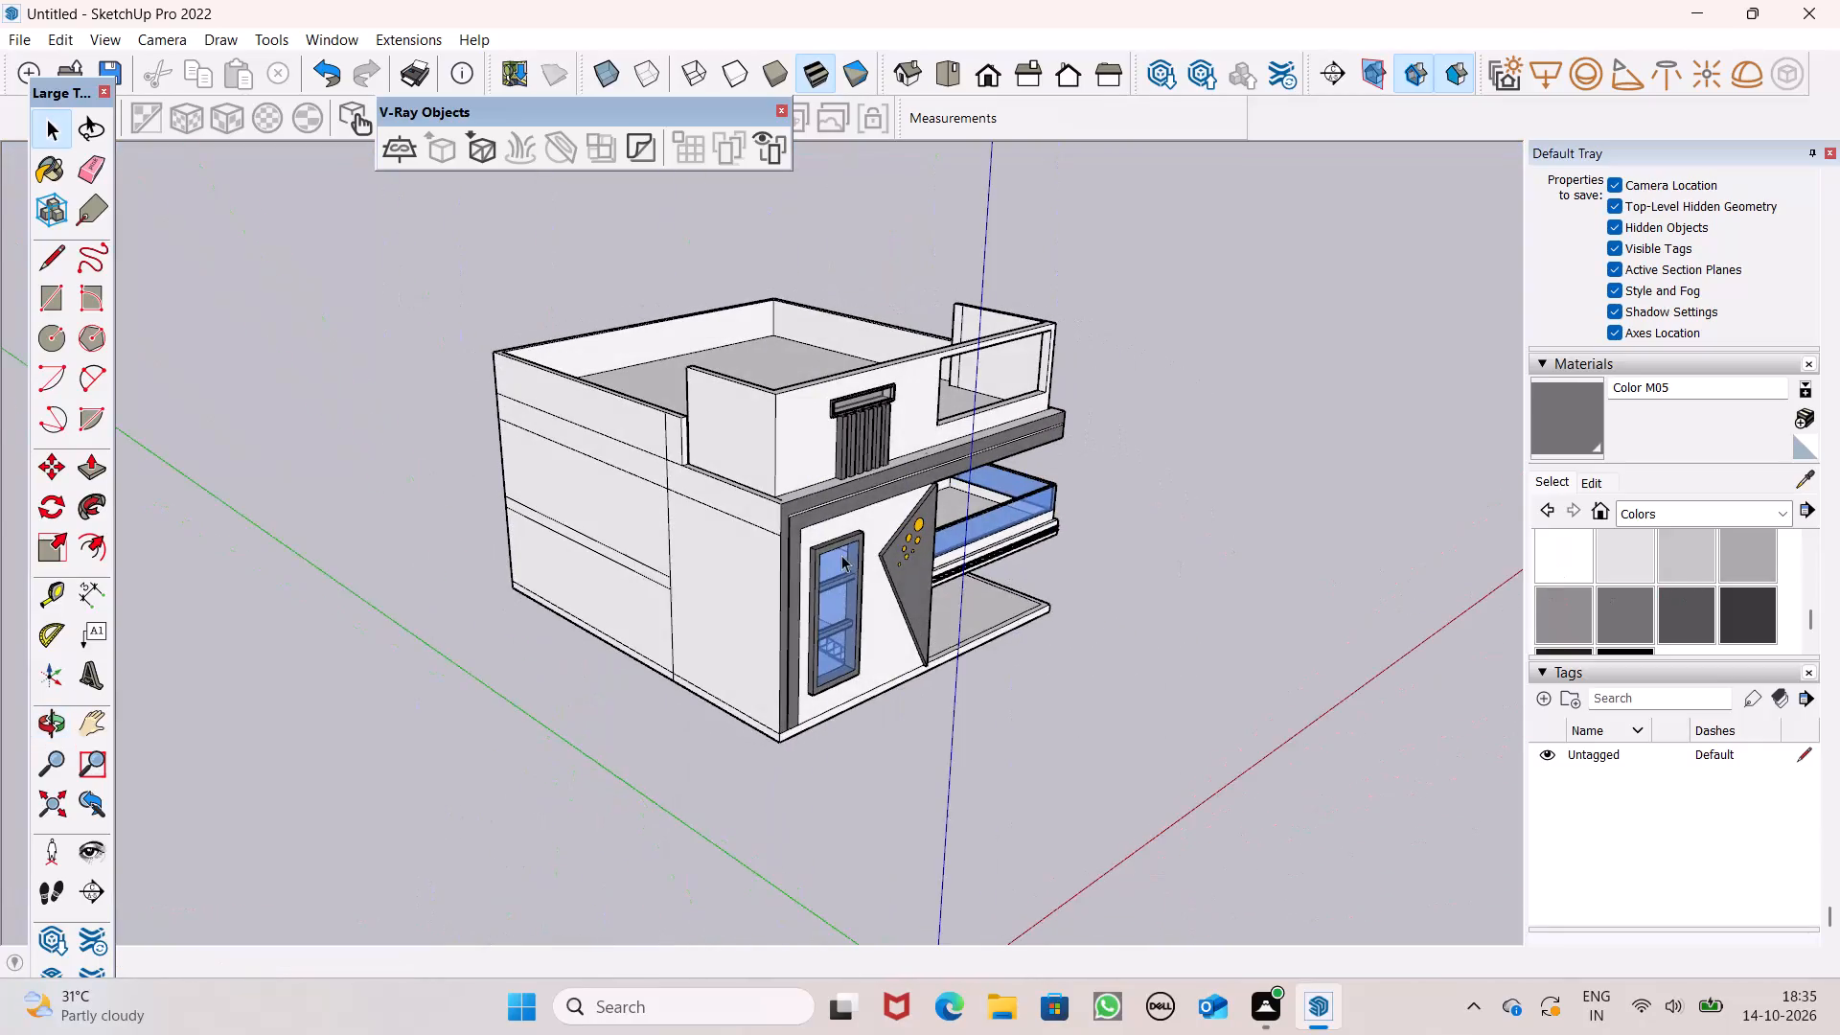
Erase the long thin line and short cross edge on the upper side ledge, along the foot of the raised wall.
scroll(855, 555, "up", 1)
scroll(667, 381, "up", 3)
scroll(722, 372, "down", 1)
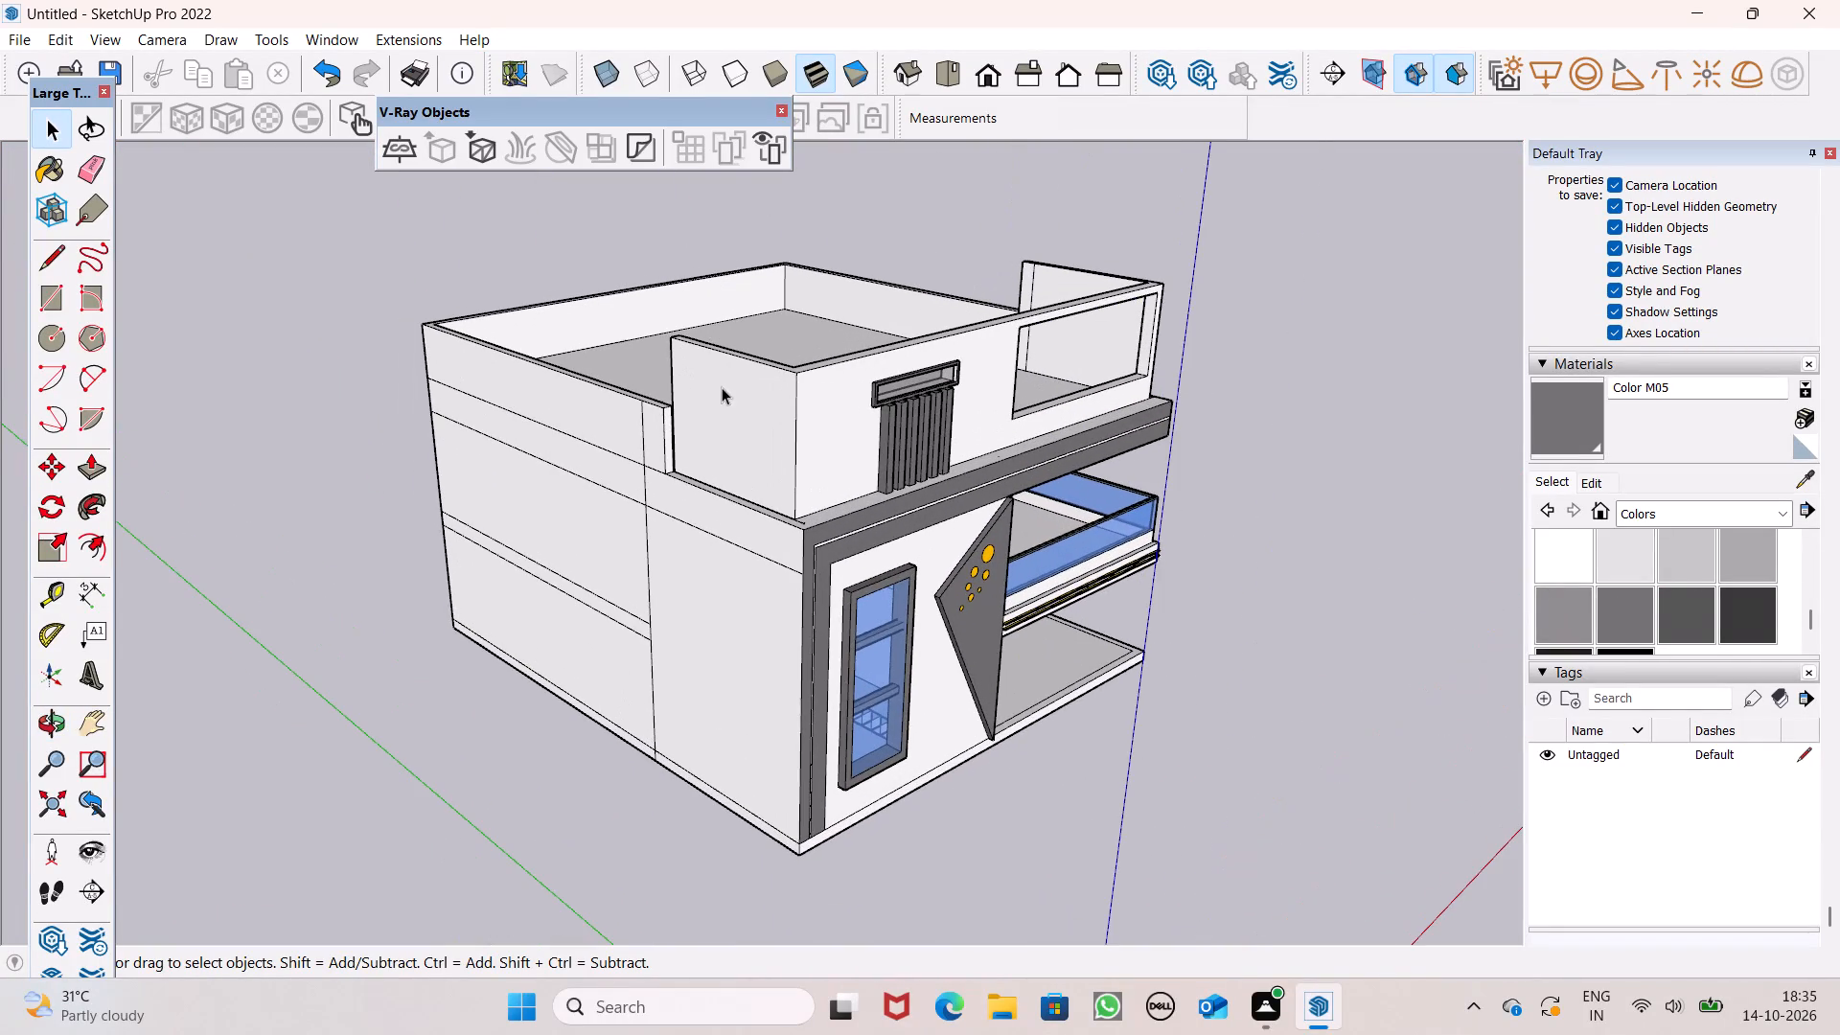
middle_click_drag(734, 517, 1051, 747)
scroll(931, 541, "up", 4)
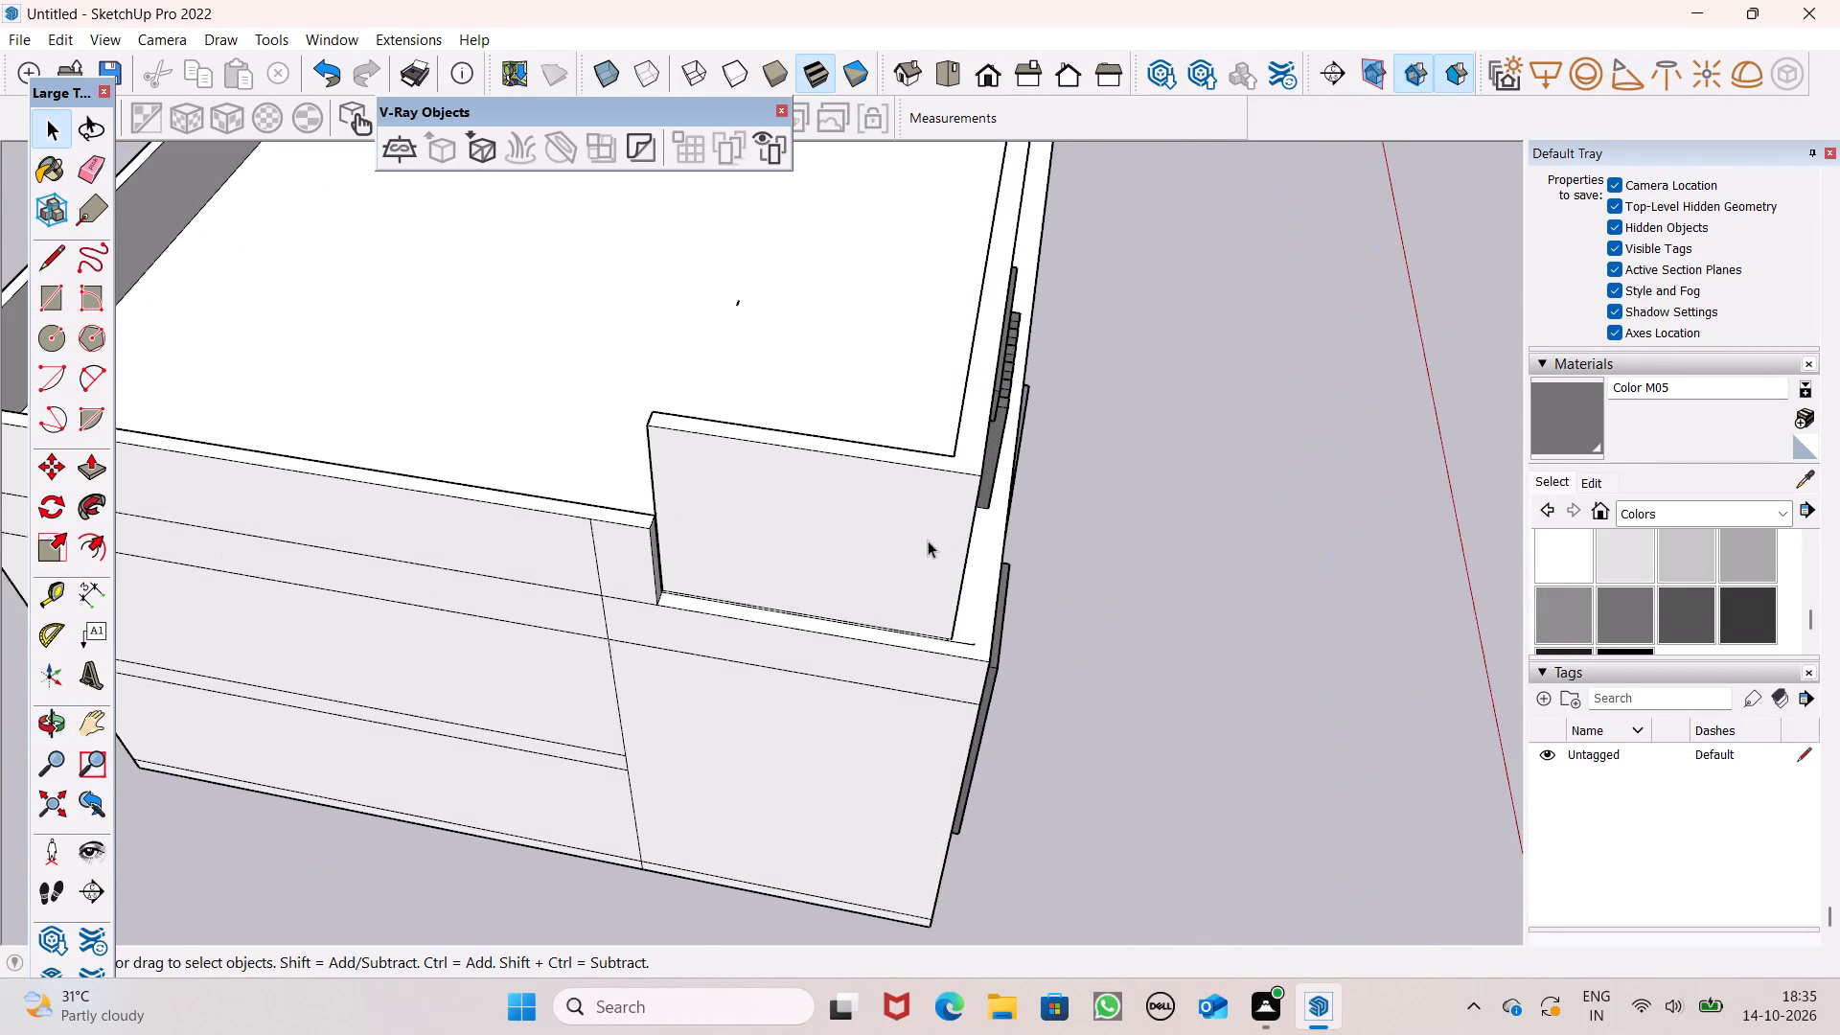
scroll(928, 540, "up", 9)
scroll(1012, 691, "up", 7)
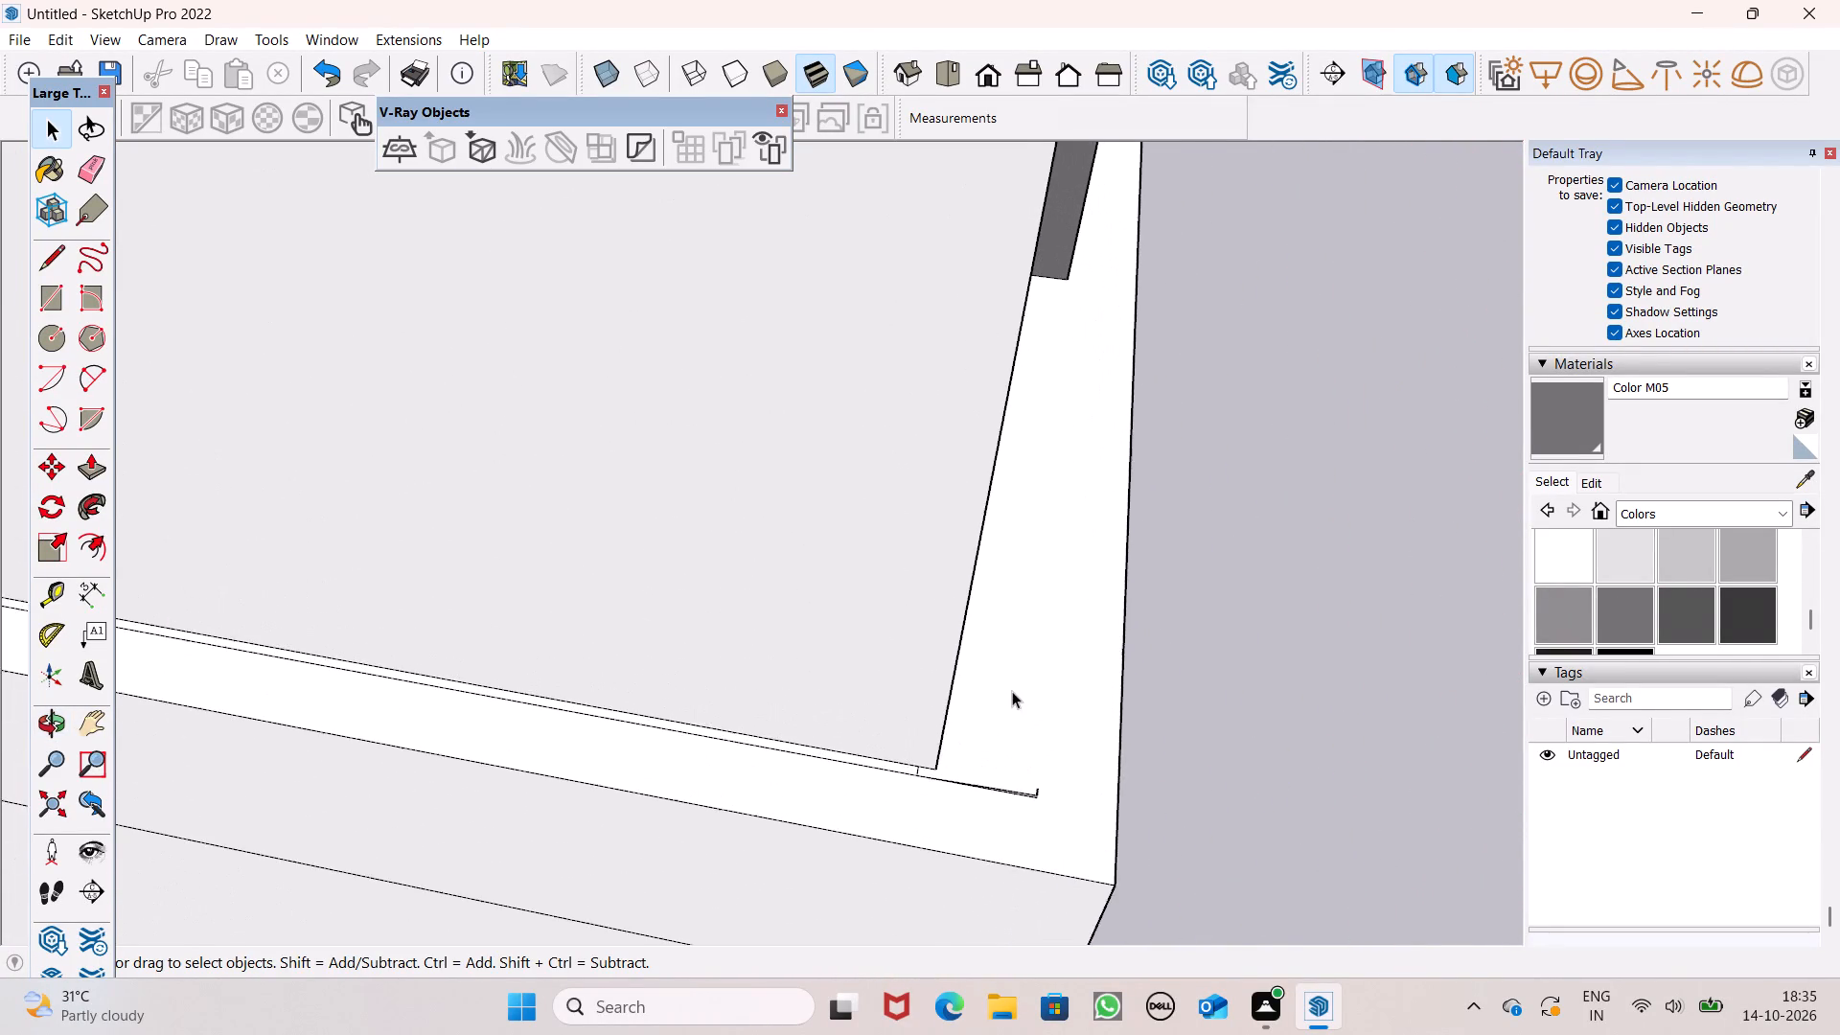
scroll(878, 615, "down", 1)
scroll(878, 615, "up", 1)
scroll(878, 615, "down", 9)
left_click(104, 161)
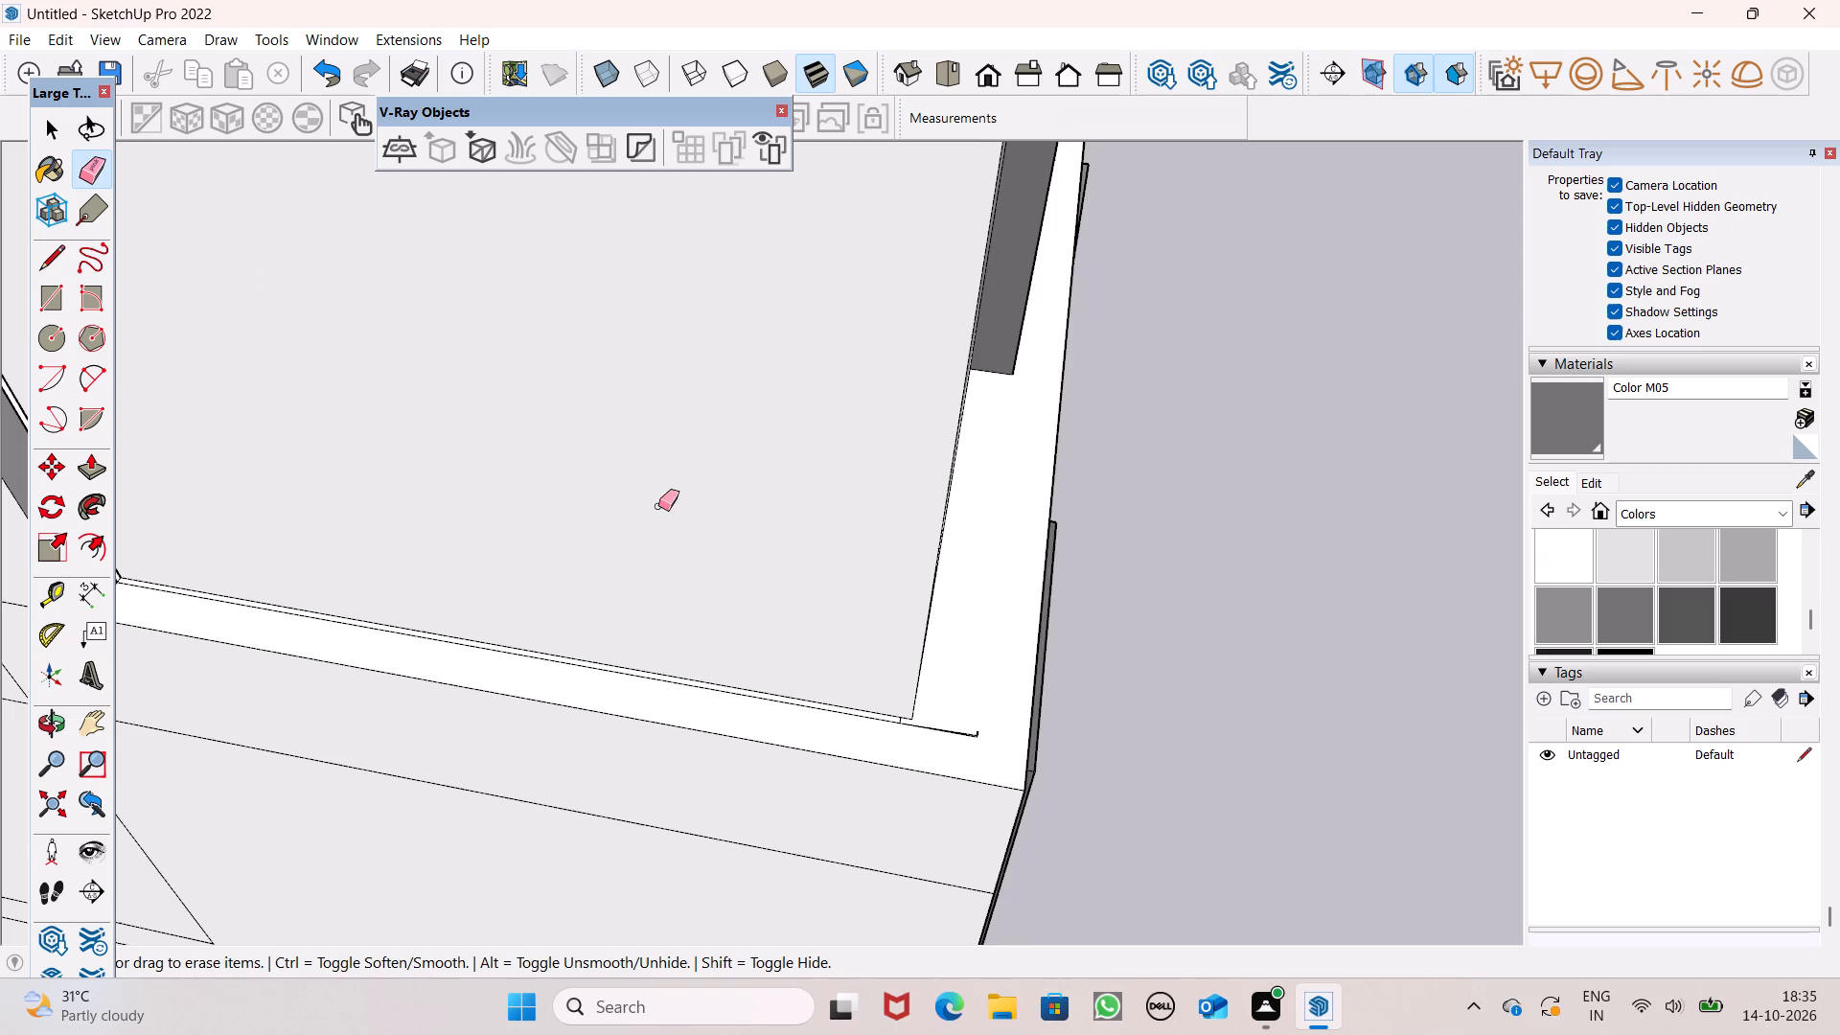
scroll(866, 654, "up", 2)
scroll(871, 780, "down", 1)
scroll(872, 781, "up", 11)
scroll(1004, 719, "up", 2)
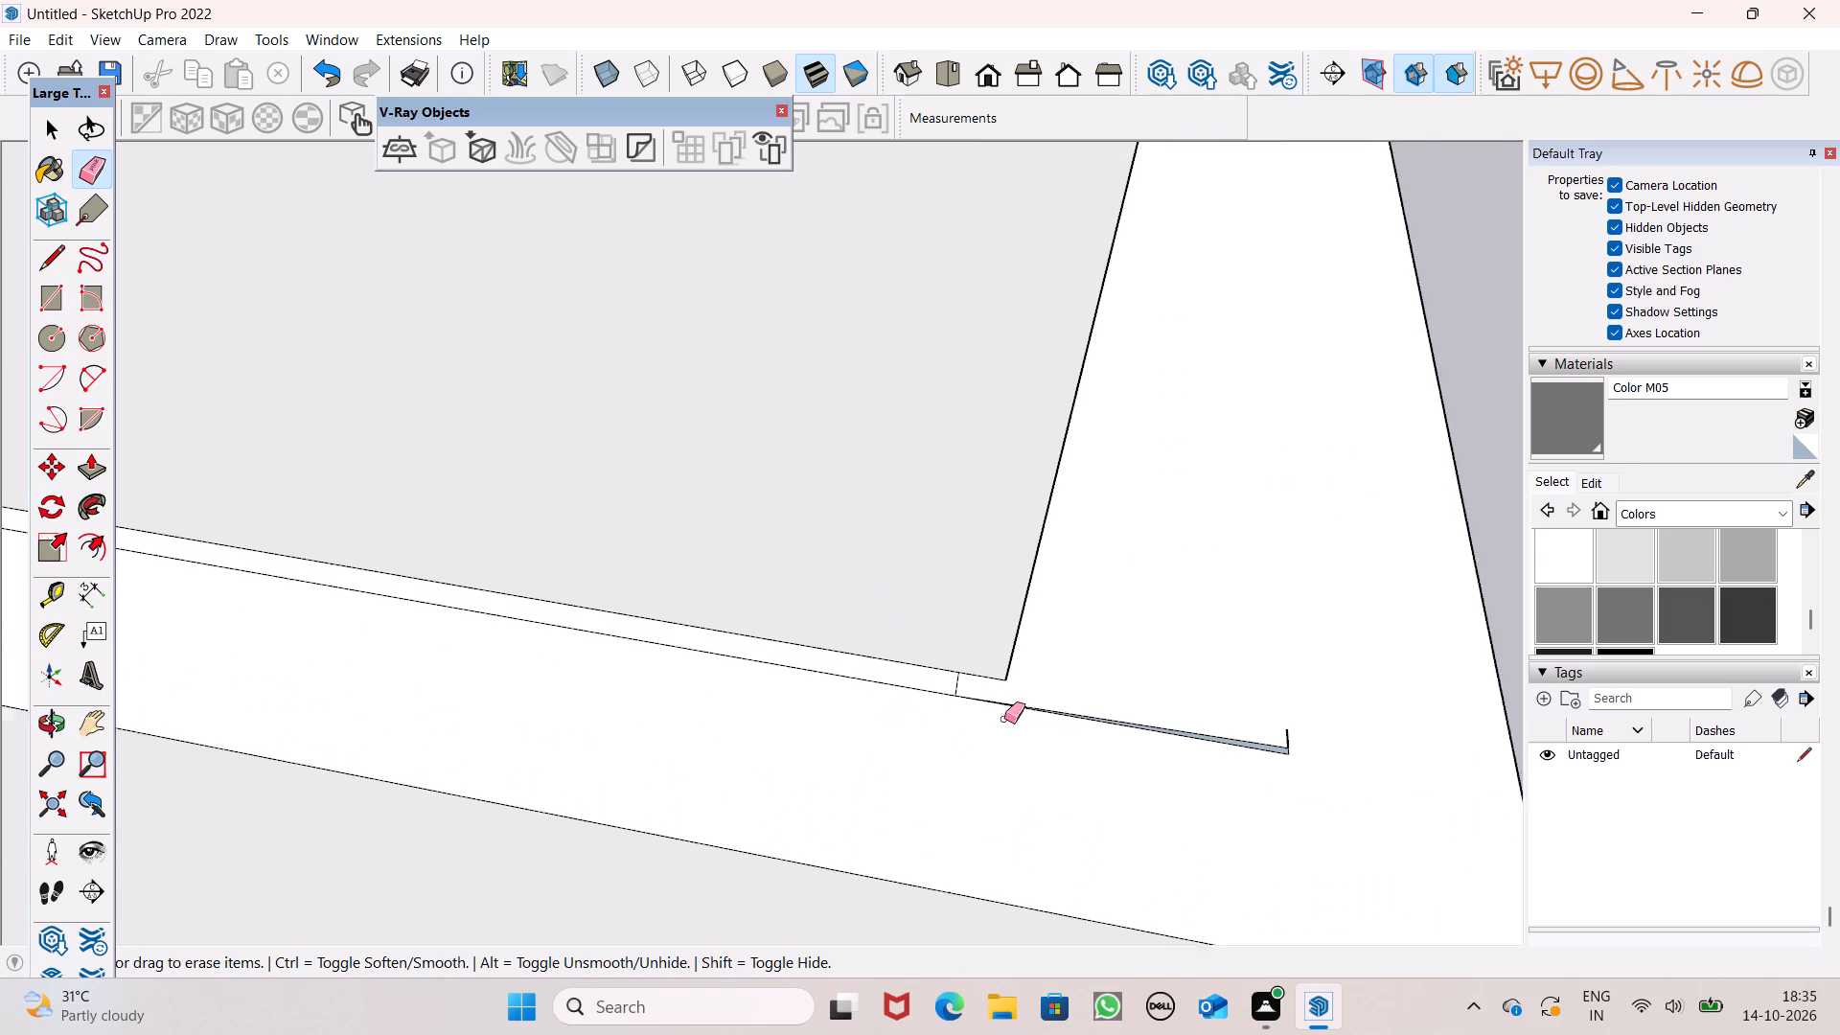
scroll(1004, 719, "up", 3)
left_click_drag(952, 677, 931, 682)
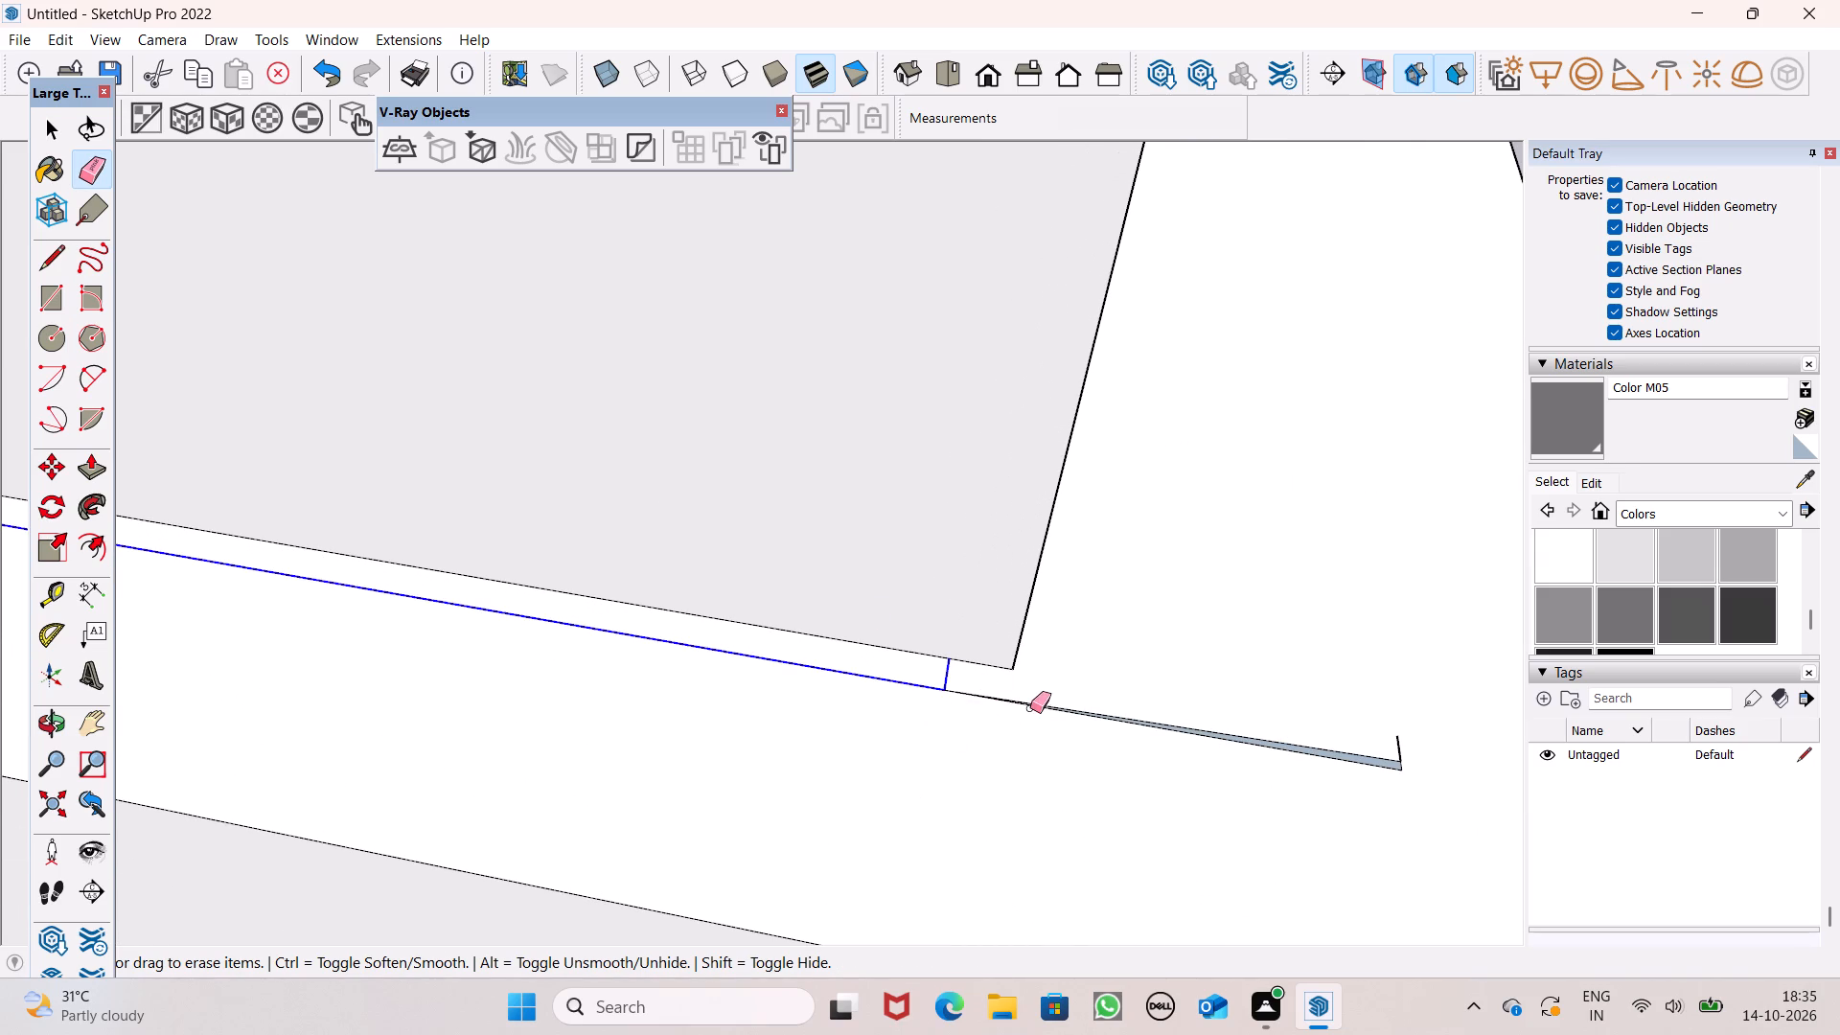
Erase the short upright stray edge at the end of the thin sliver on the ledge's front corner.
scroll(1419, 747, "up", 1)
middle_click_drag(1419, 747, 1175, 722)
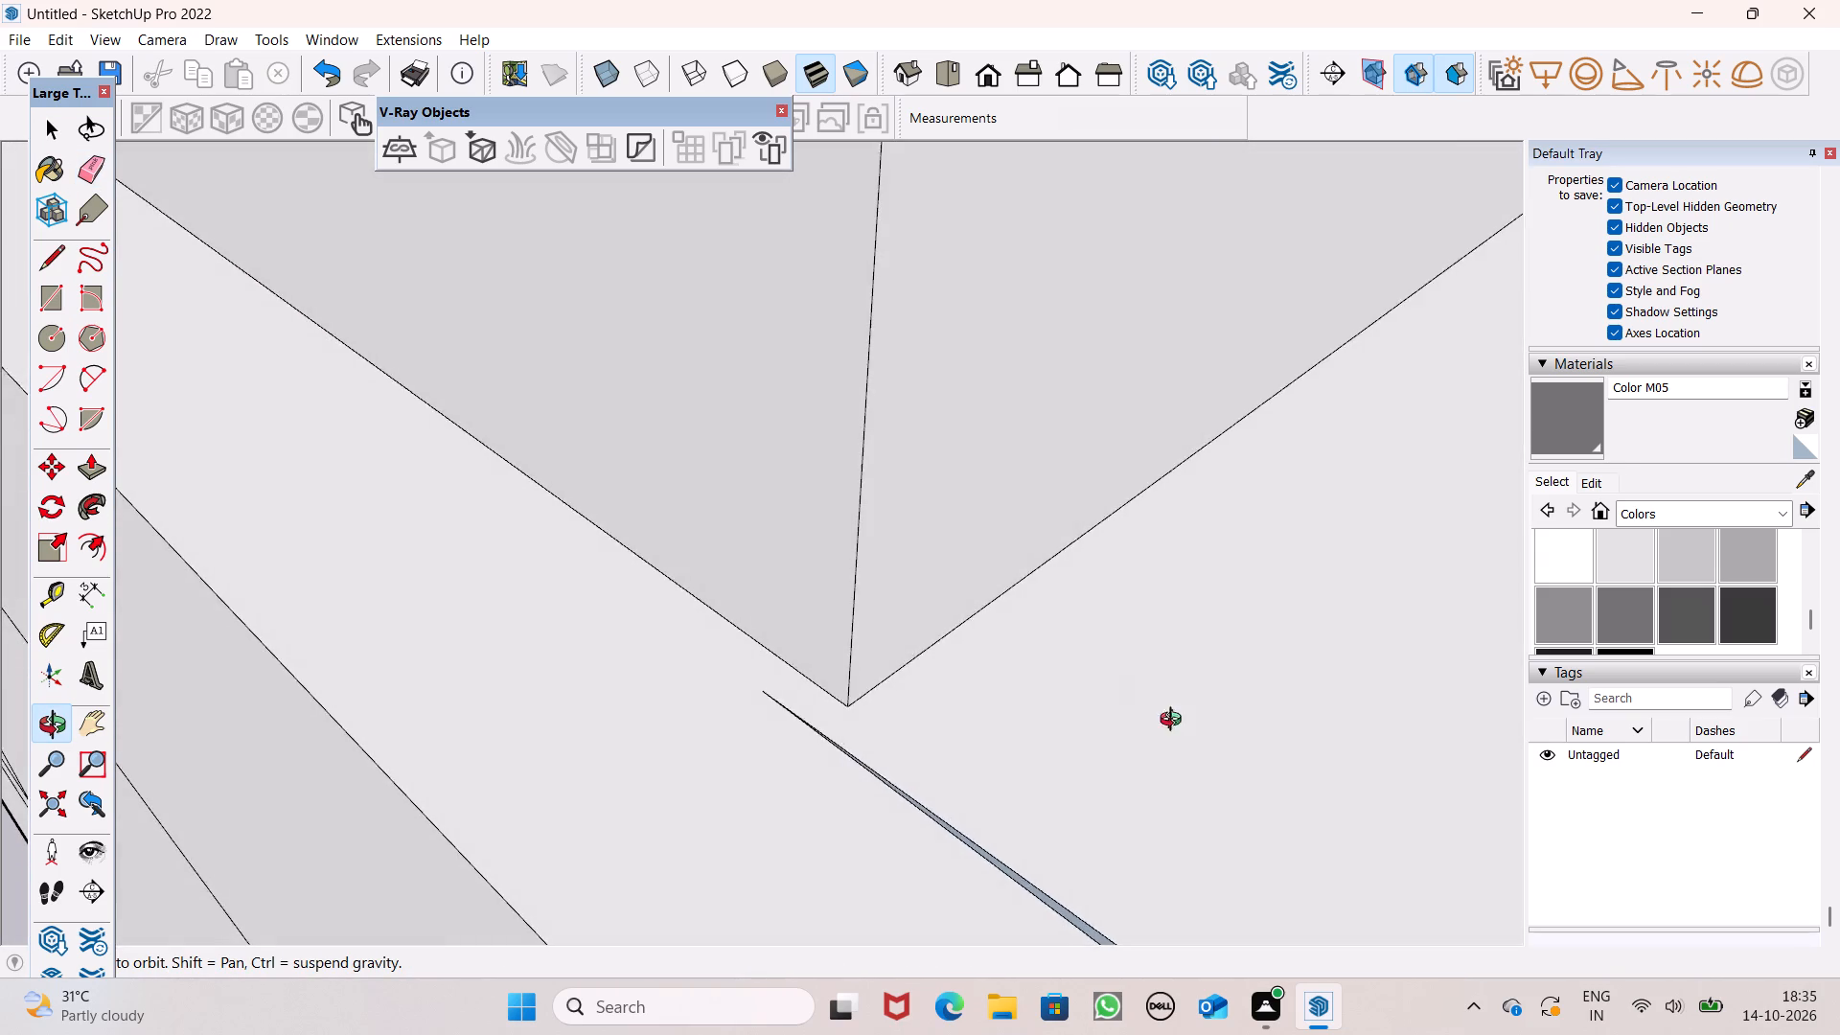
middle_click_drag(1175, 722, 1305, 788)
scroll(1299, 732, "down", 1)
scroll(1296, 740, "up", 1)
scroll(1290, 765, "down", 1)
scroll(1361, 911, "up", 8)
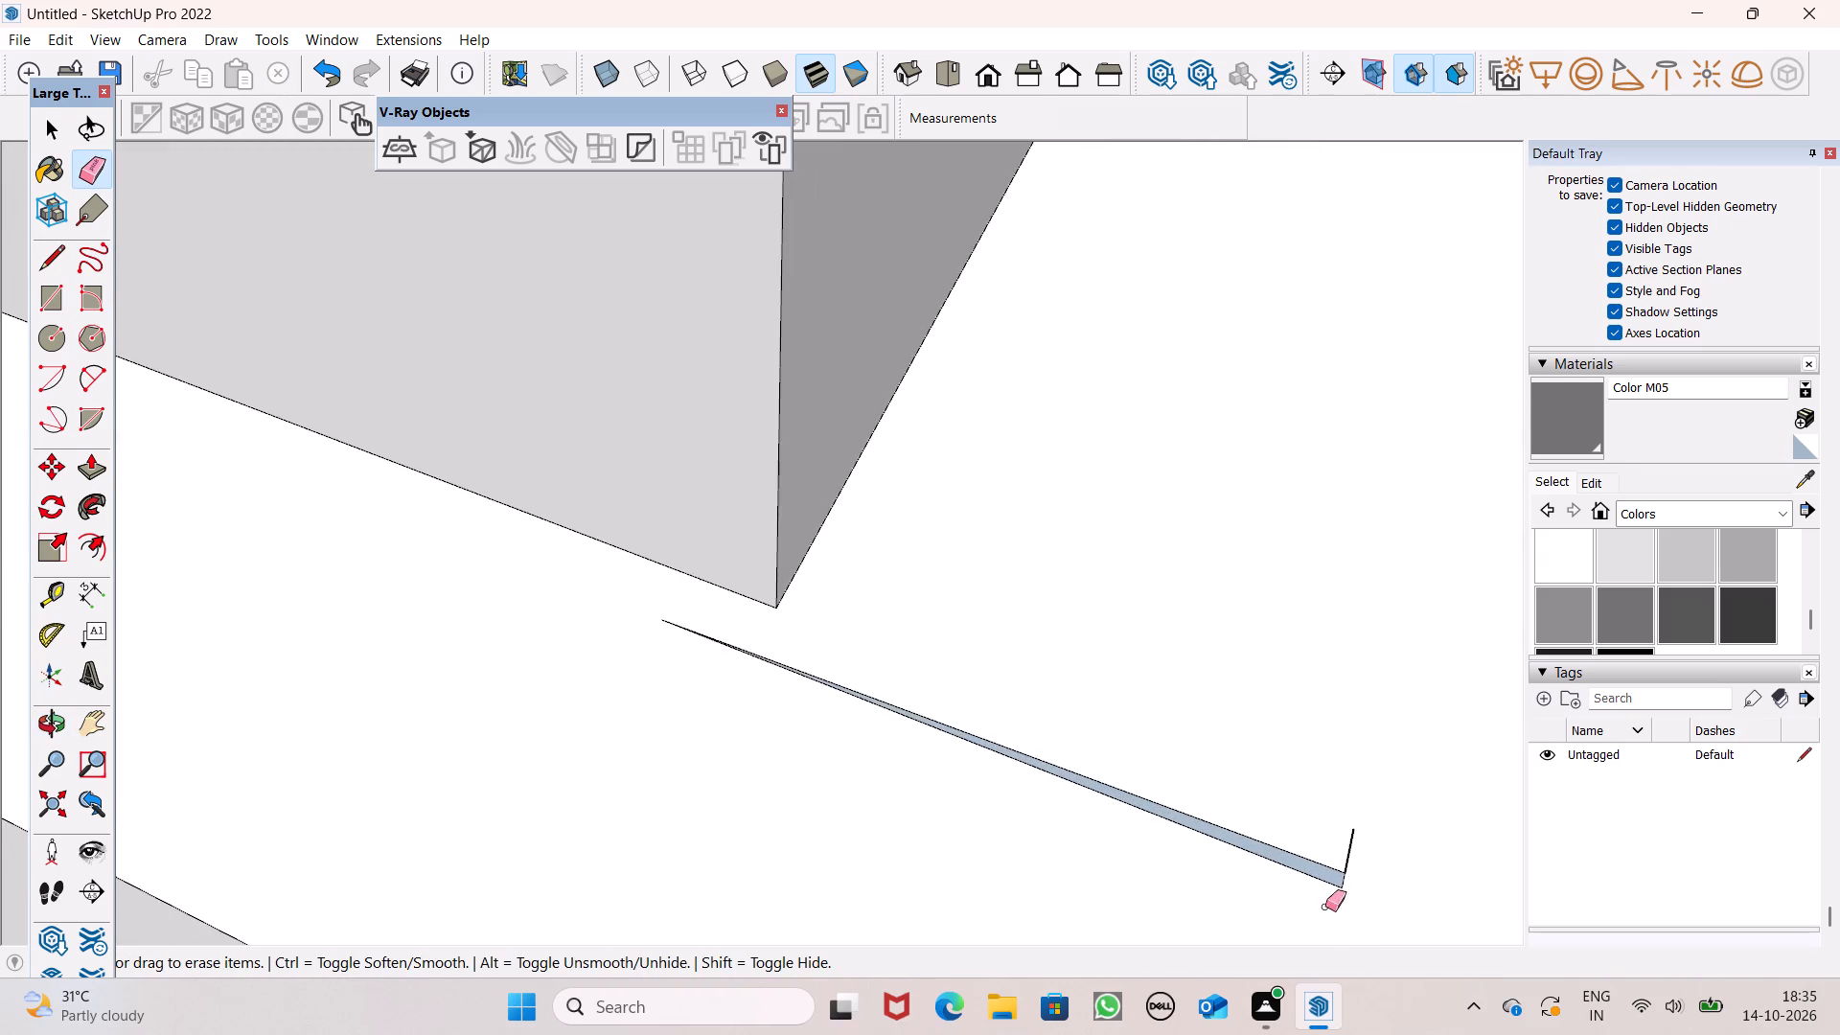
scroll(1325, 907, "up", 7)
scroll(1370, 887, "down", 1)
scroll(1367, 886, "up", 4)
middle_click_drag(1342, 856, 1158, 795)
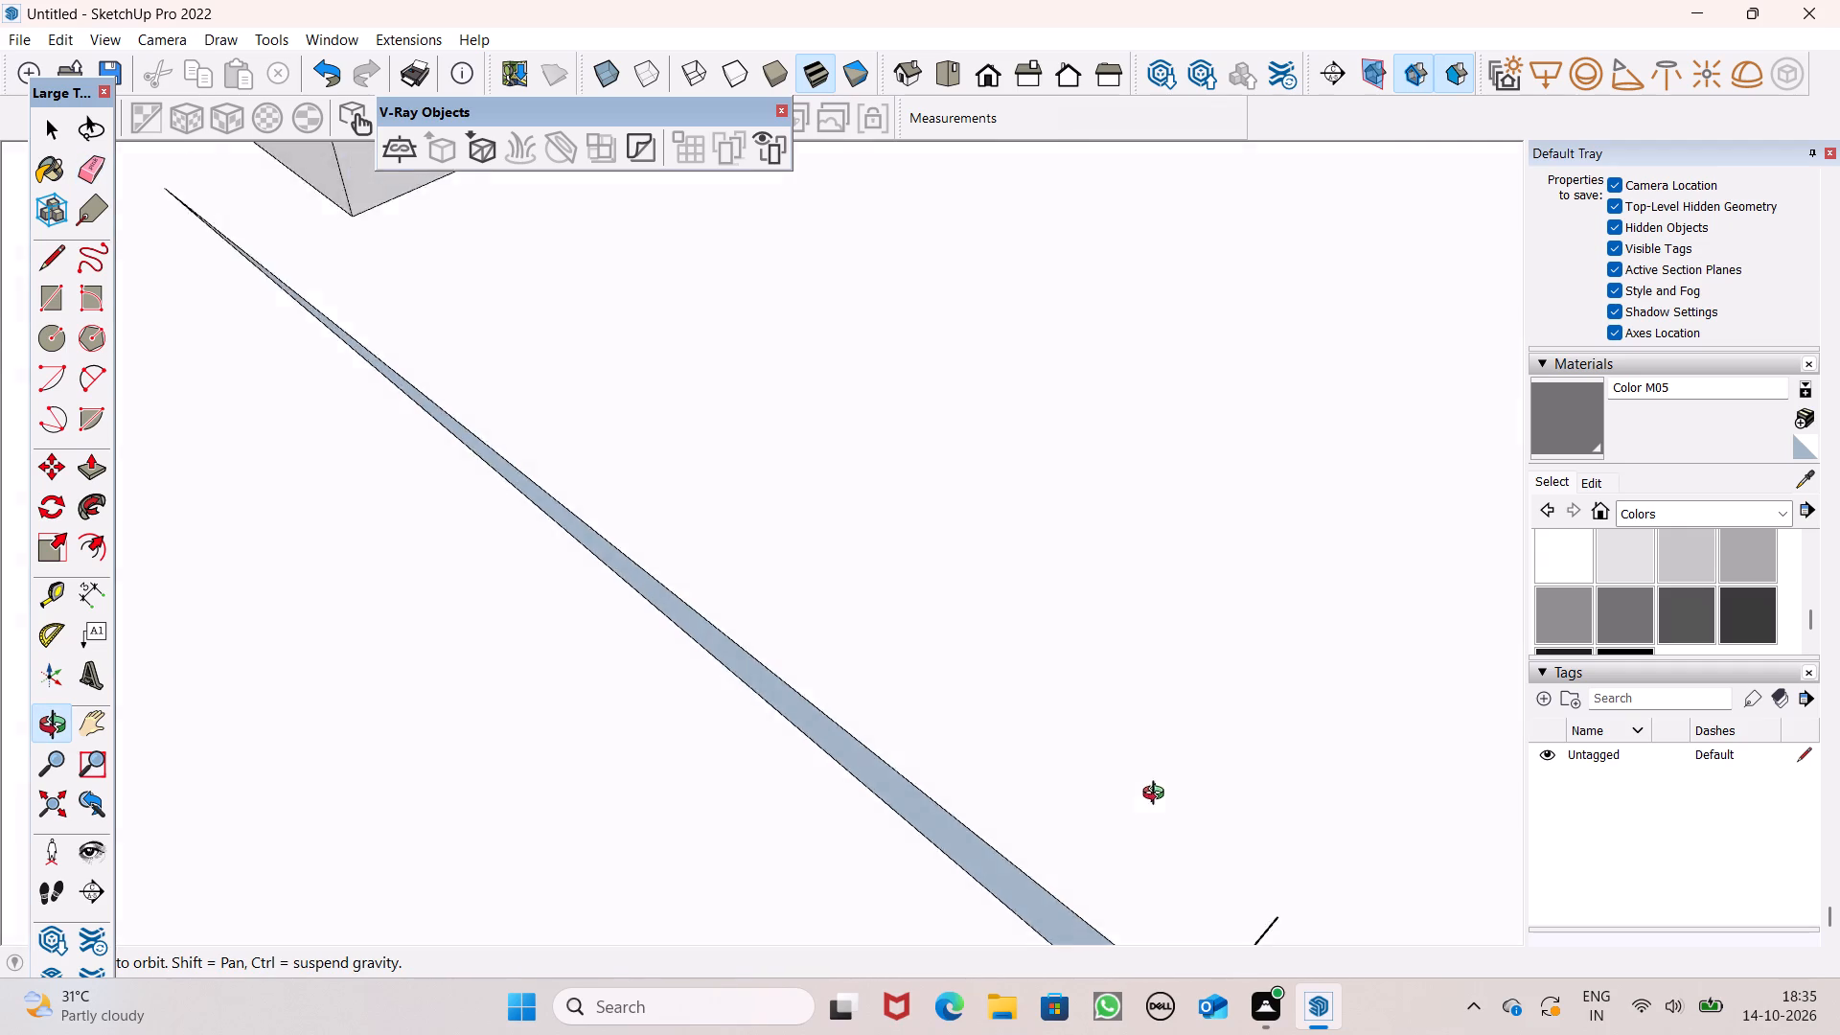
middle_click_drag(1158, 795, 1198, 640)
left_click_drag(1281, 824, 1315, 850)
scroll(1289, 726, "down", 1)
scroll(1289, 726, "up", 1)
scroll(1289, 726, "down", 1)
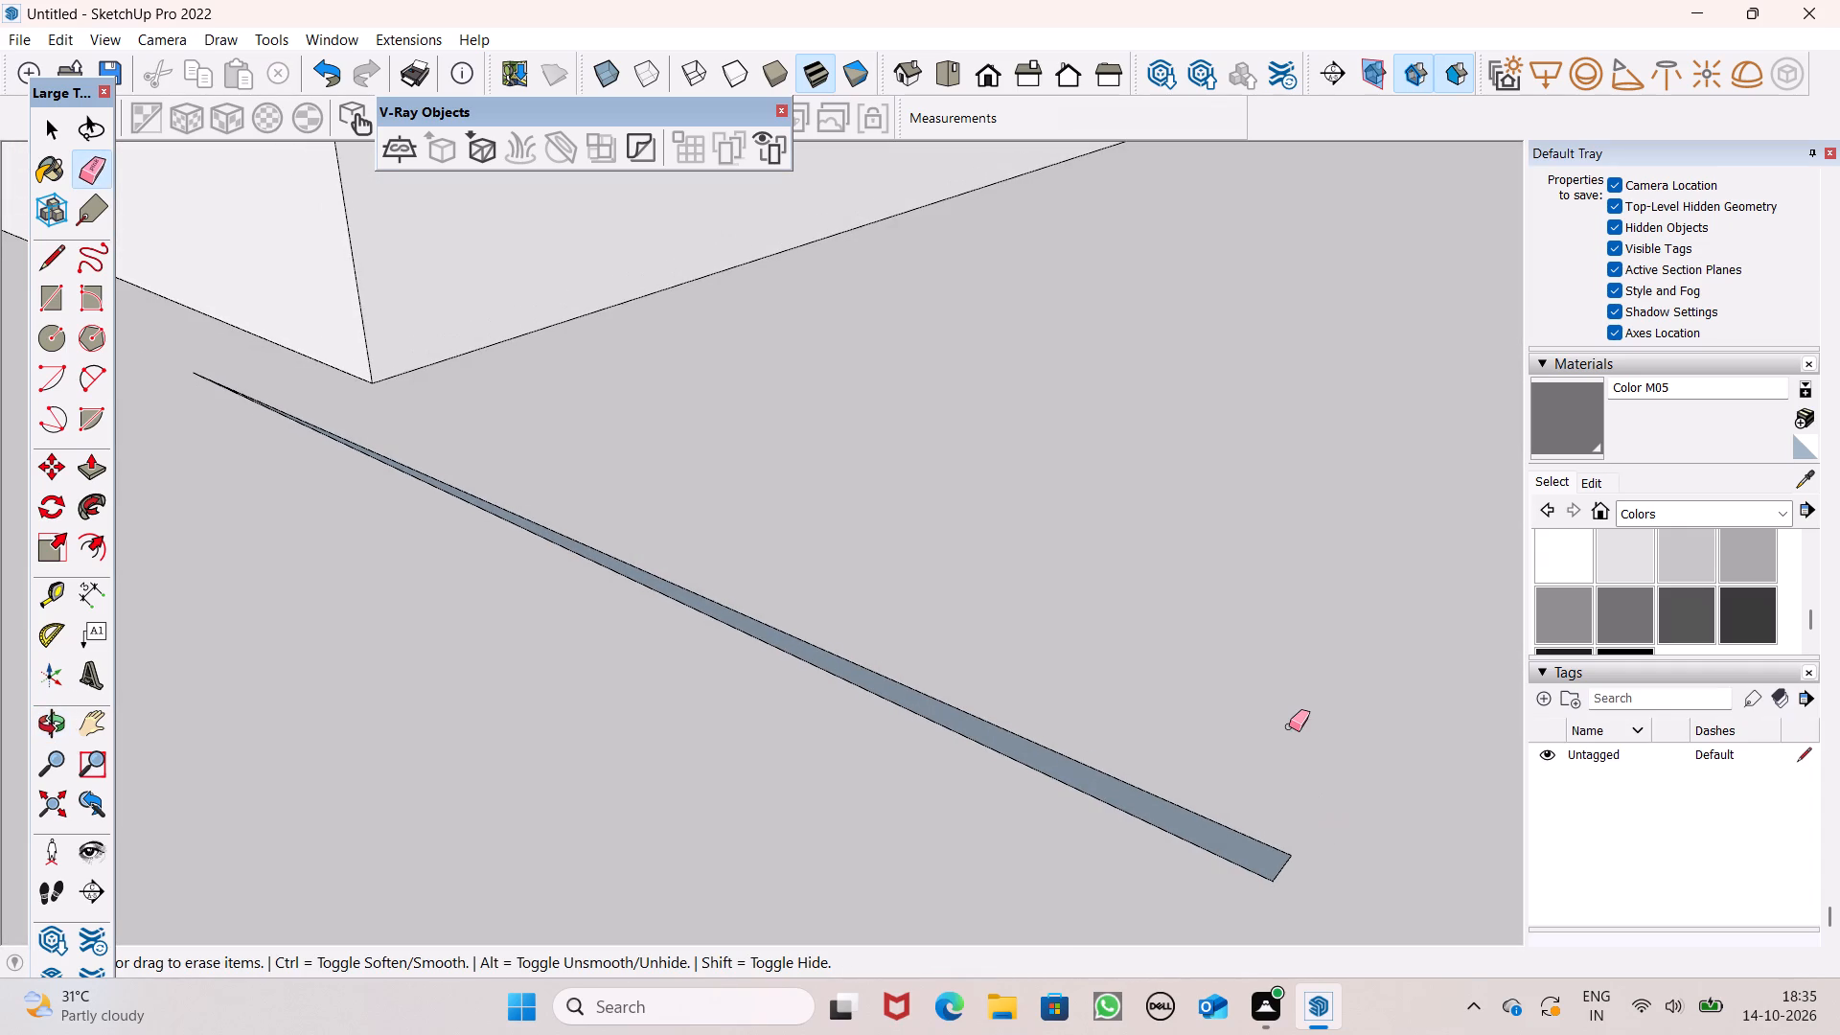
scroll(1258, 708, "down", 8)
scroll(1203, 669, "up", 1)
scroll(1029, 580, "down", 1)
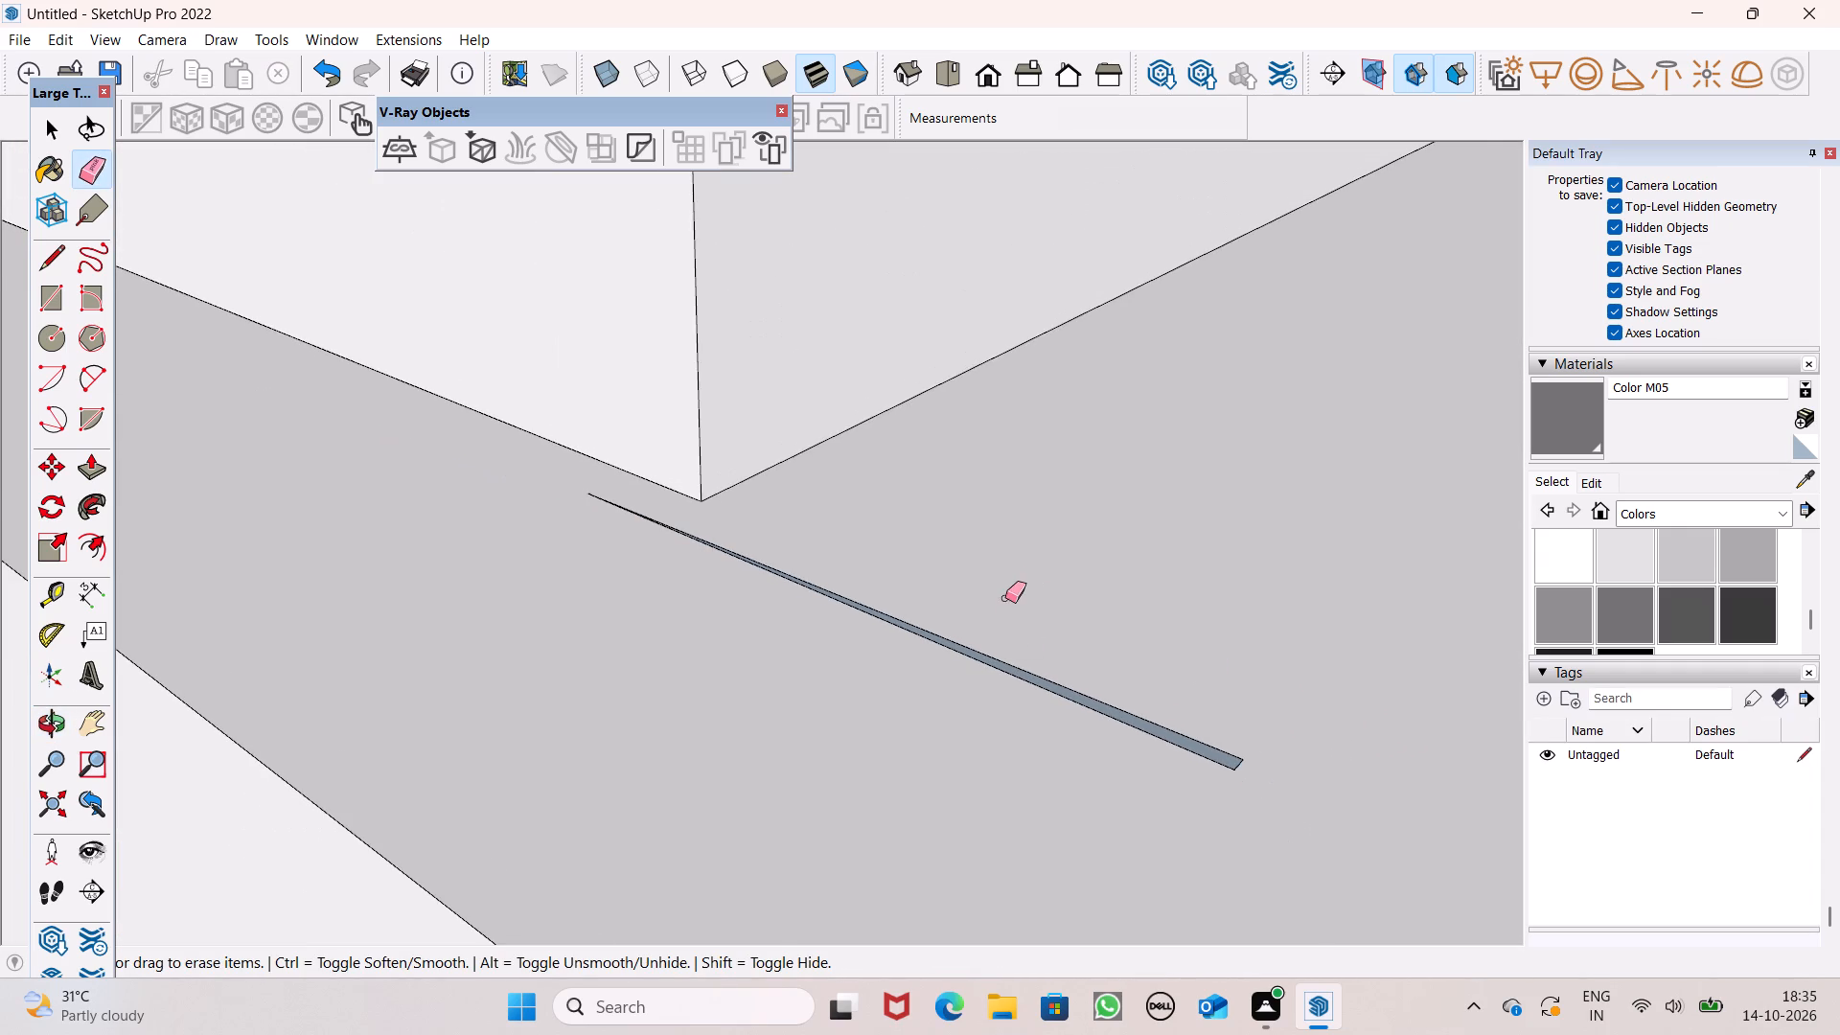
scroll(1005, 654, "down", 4)
scroll(901, 660, "down", 15)
middle_click_drag(1029, 721, 807, 569)
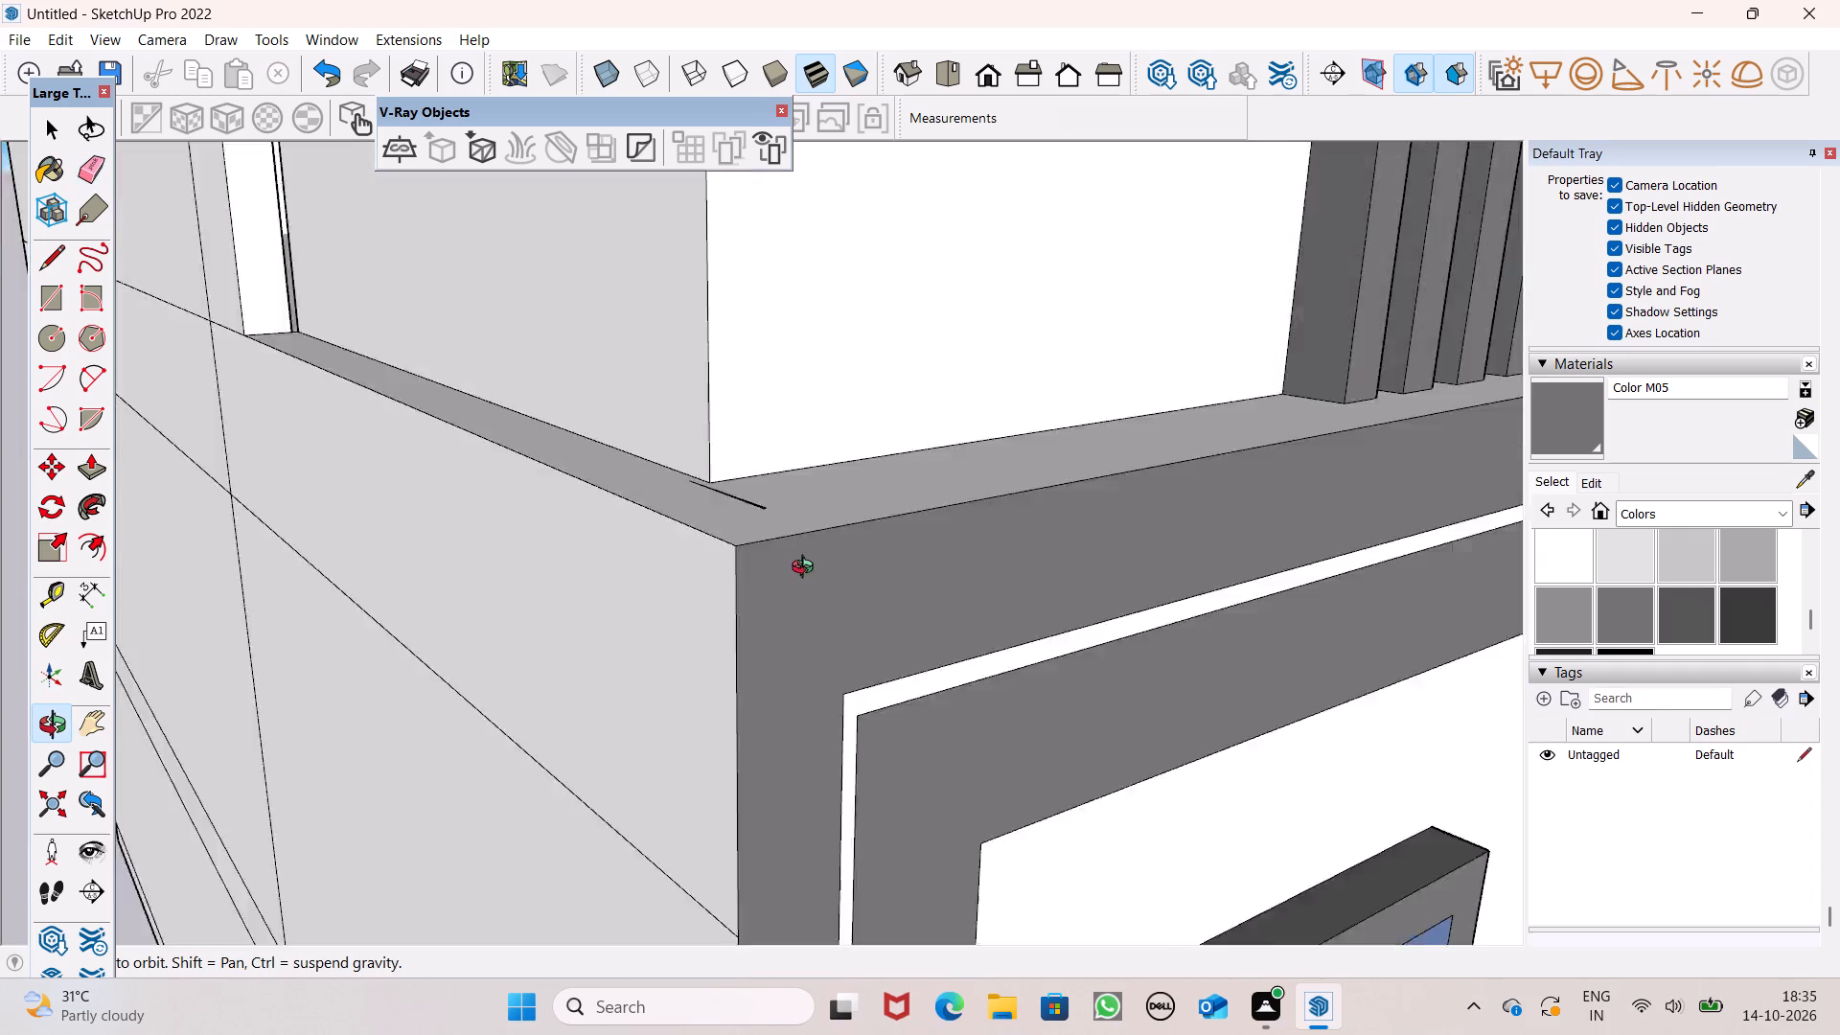
middle_click_drag(807, 569, 840, 634)
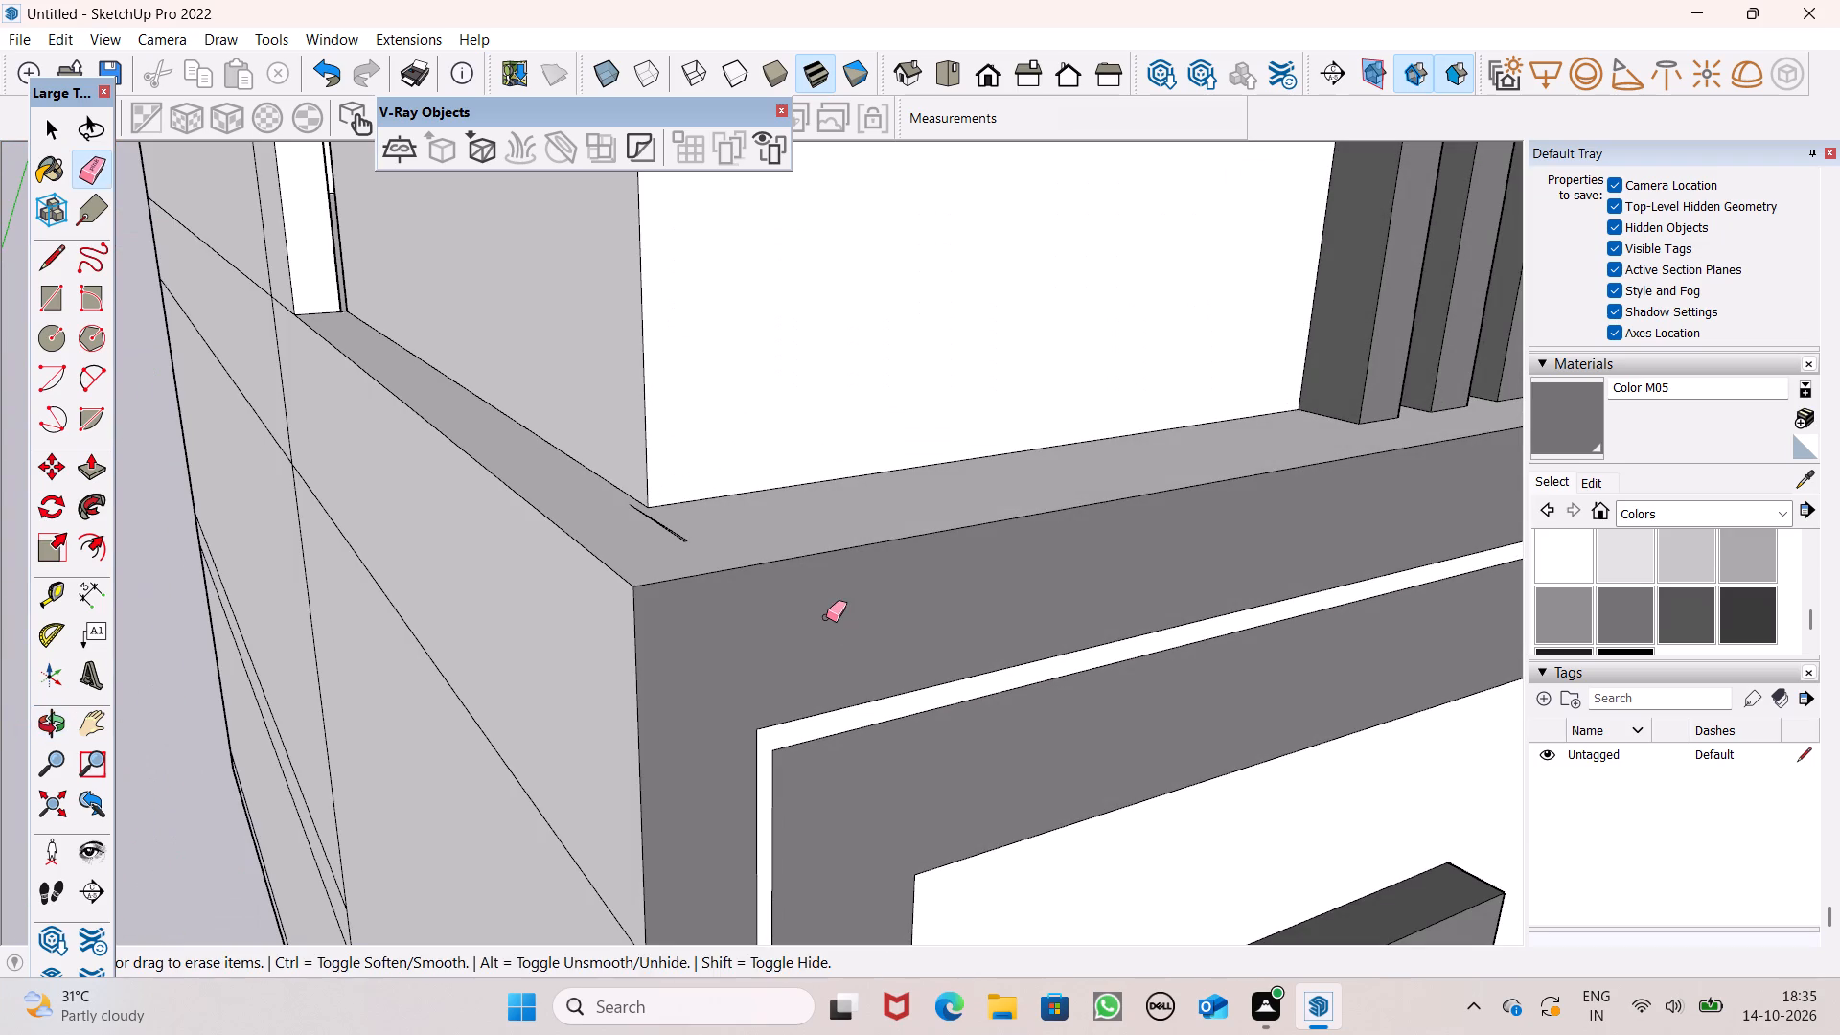
key("space")
Push the raised wall's outer side face slightly inward with Push/Pull to widen the side ledge at its foot.
scroll(826, 617, "down", 9)
scroll(830, 601, "up", 1)
scroll(838, 571, "down", 10)
middle_click_drag(804, 573, 1211, 767)
scroll(848, 546, "up", 4)
middle_click_drag(940, 600, 942, 601)
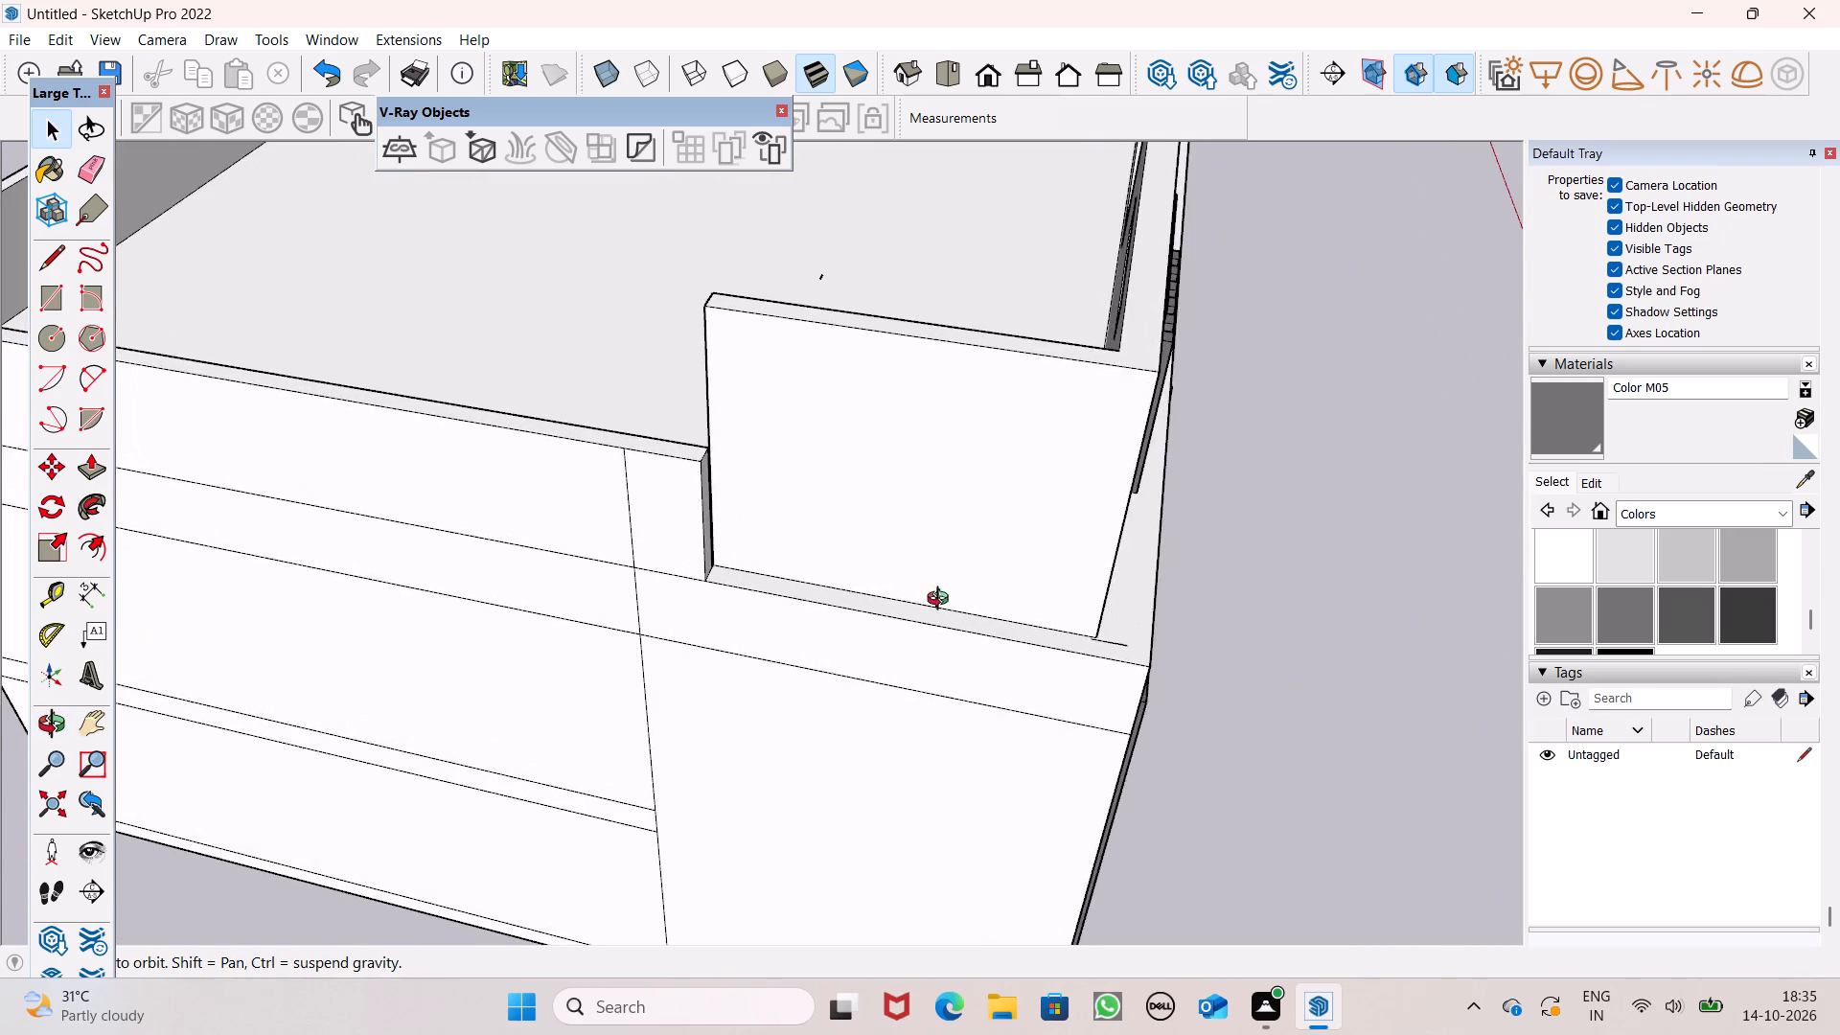
middle_click_drag(942, 601, 1041, 685)
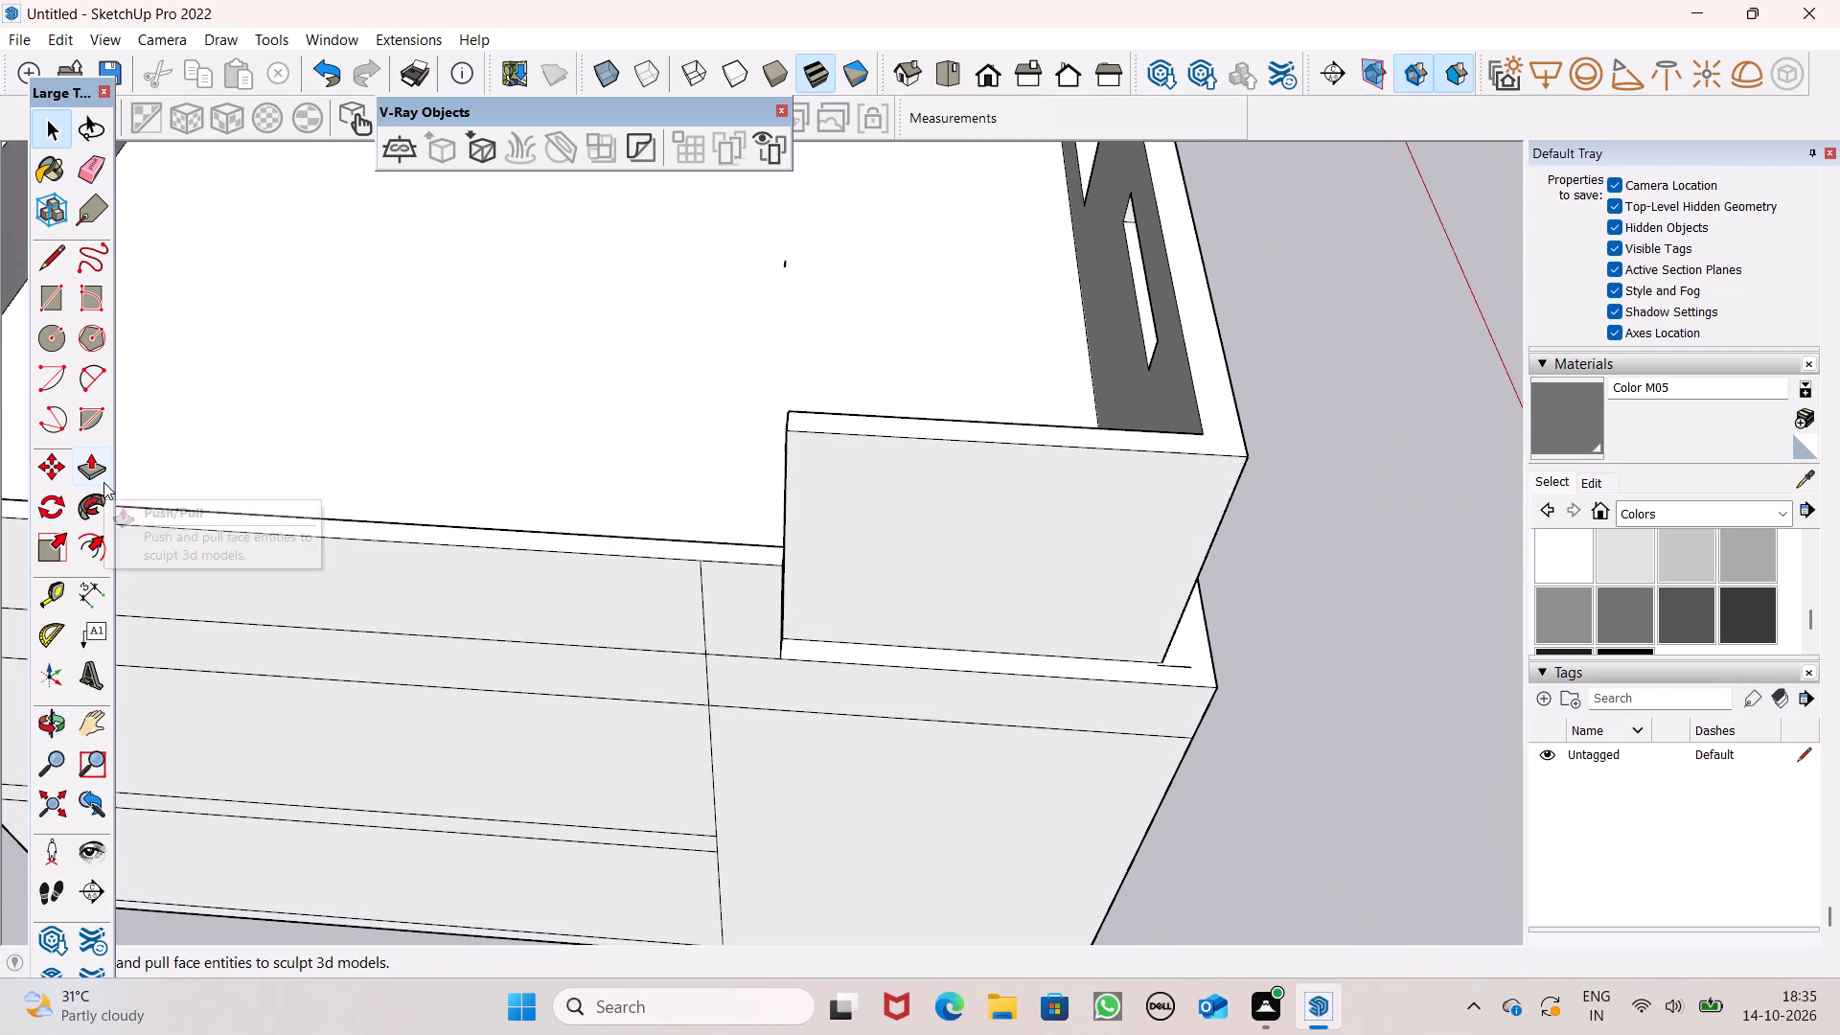
left_click(91, 470)
scroll(943, 543, "up", 3)
left_click_drag(954, 581, 948, 561)
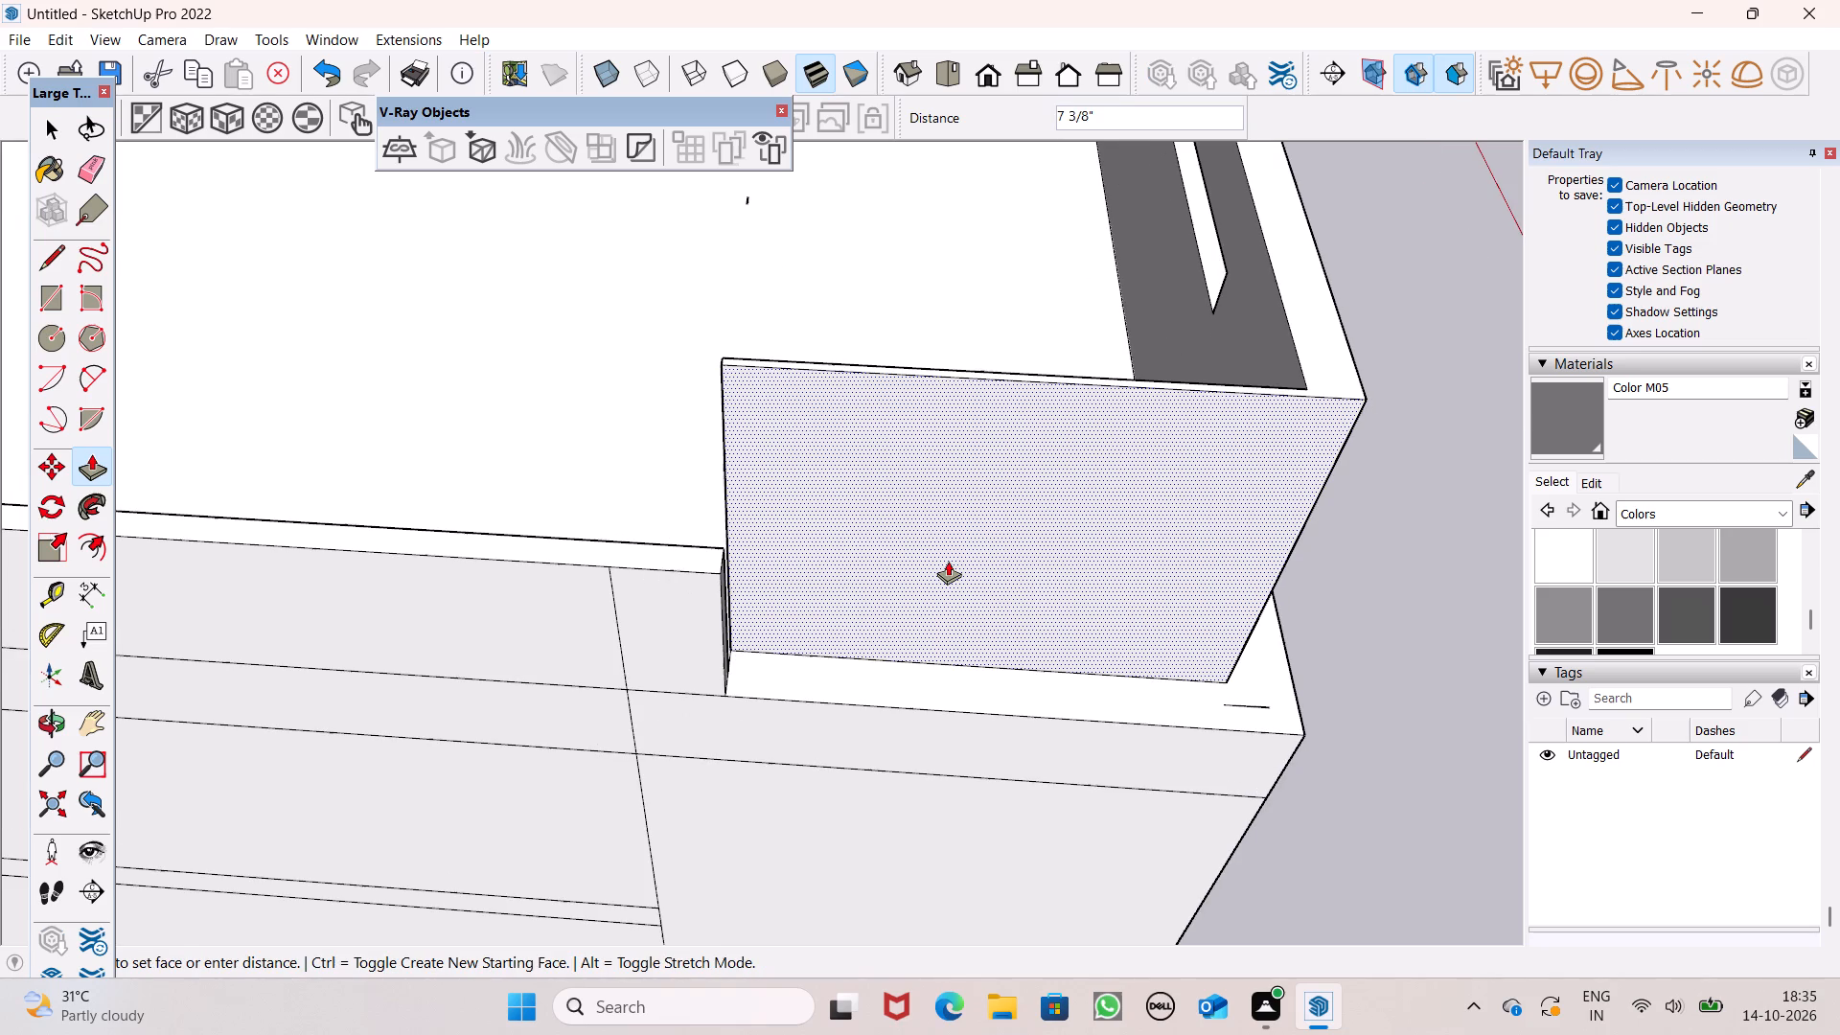
left_click_drag(948, 561, 944, 570)
key("space")
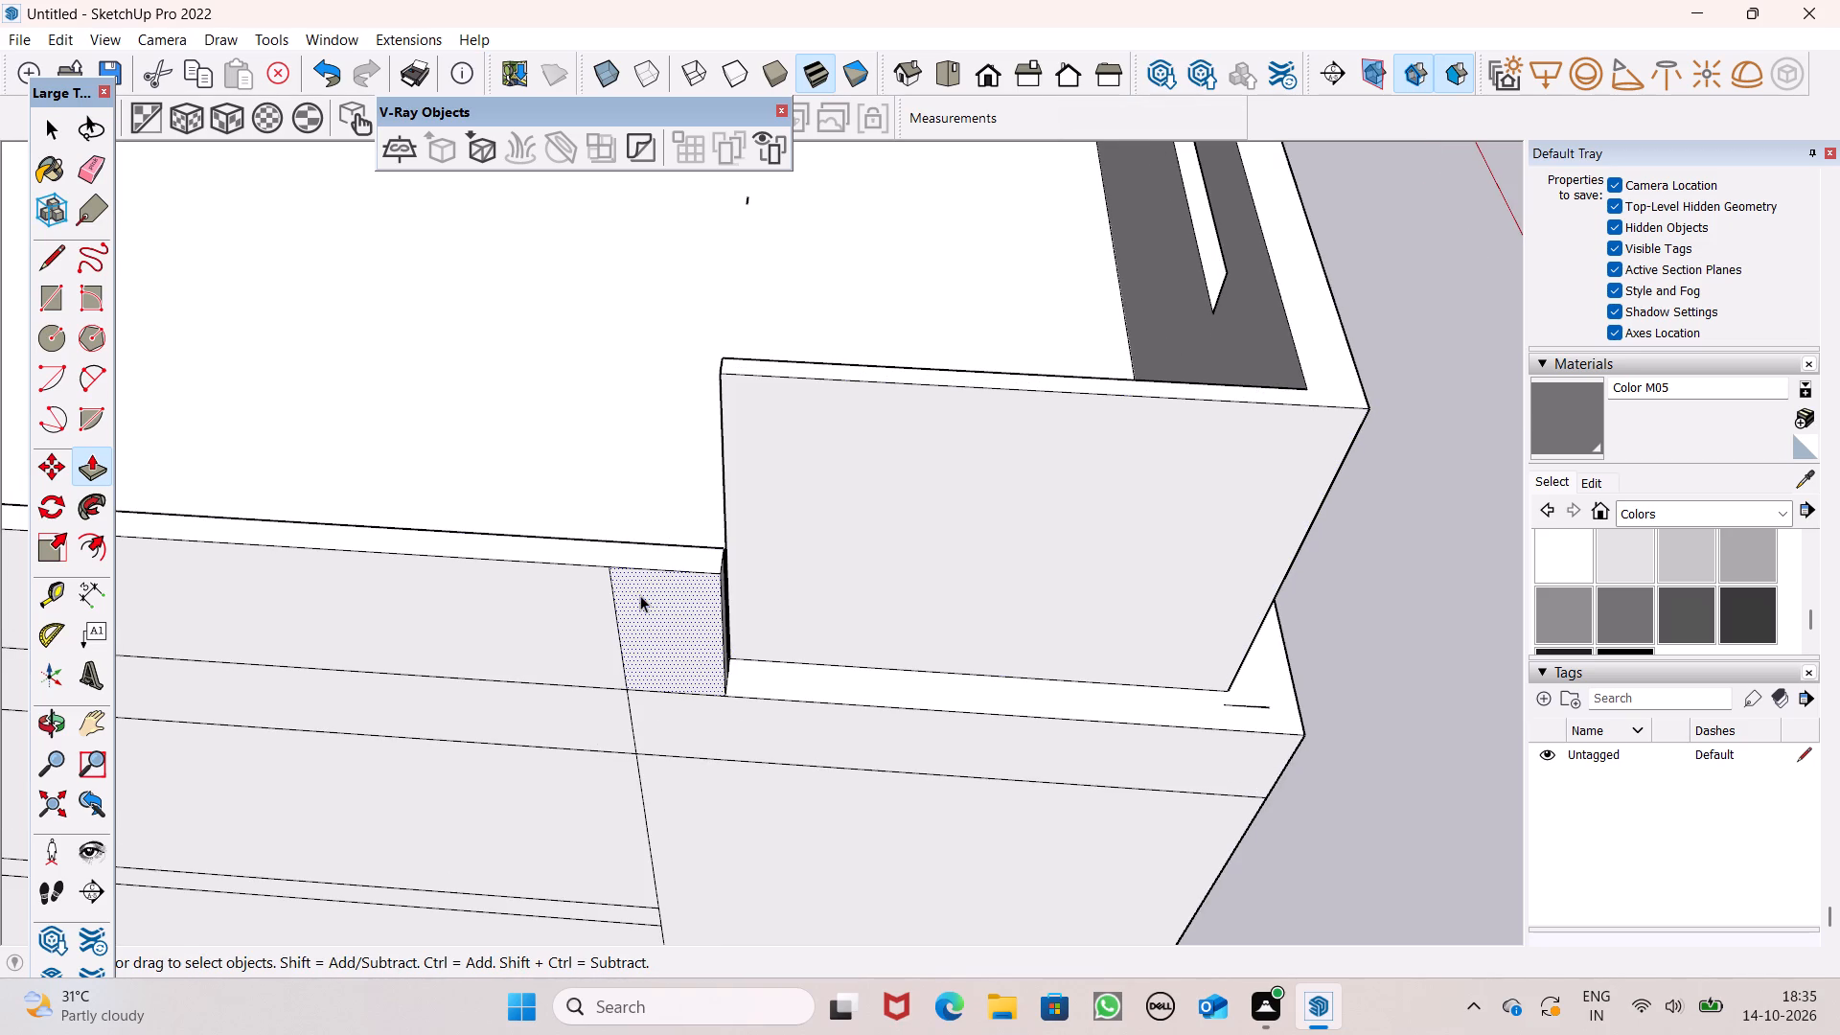
key("space")
Draw a rectangle about 9 7/8" by 8" on the side ledge, against the raised wall's foot near its rear end.
left_click(44, 302)
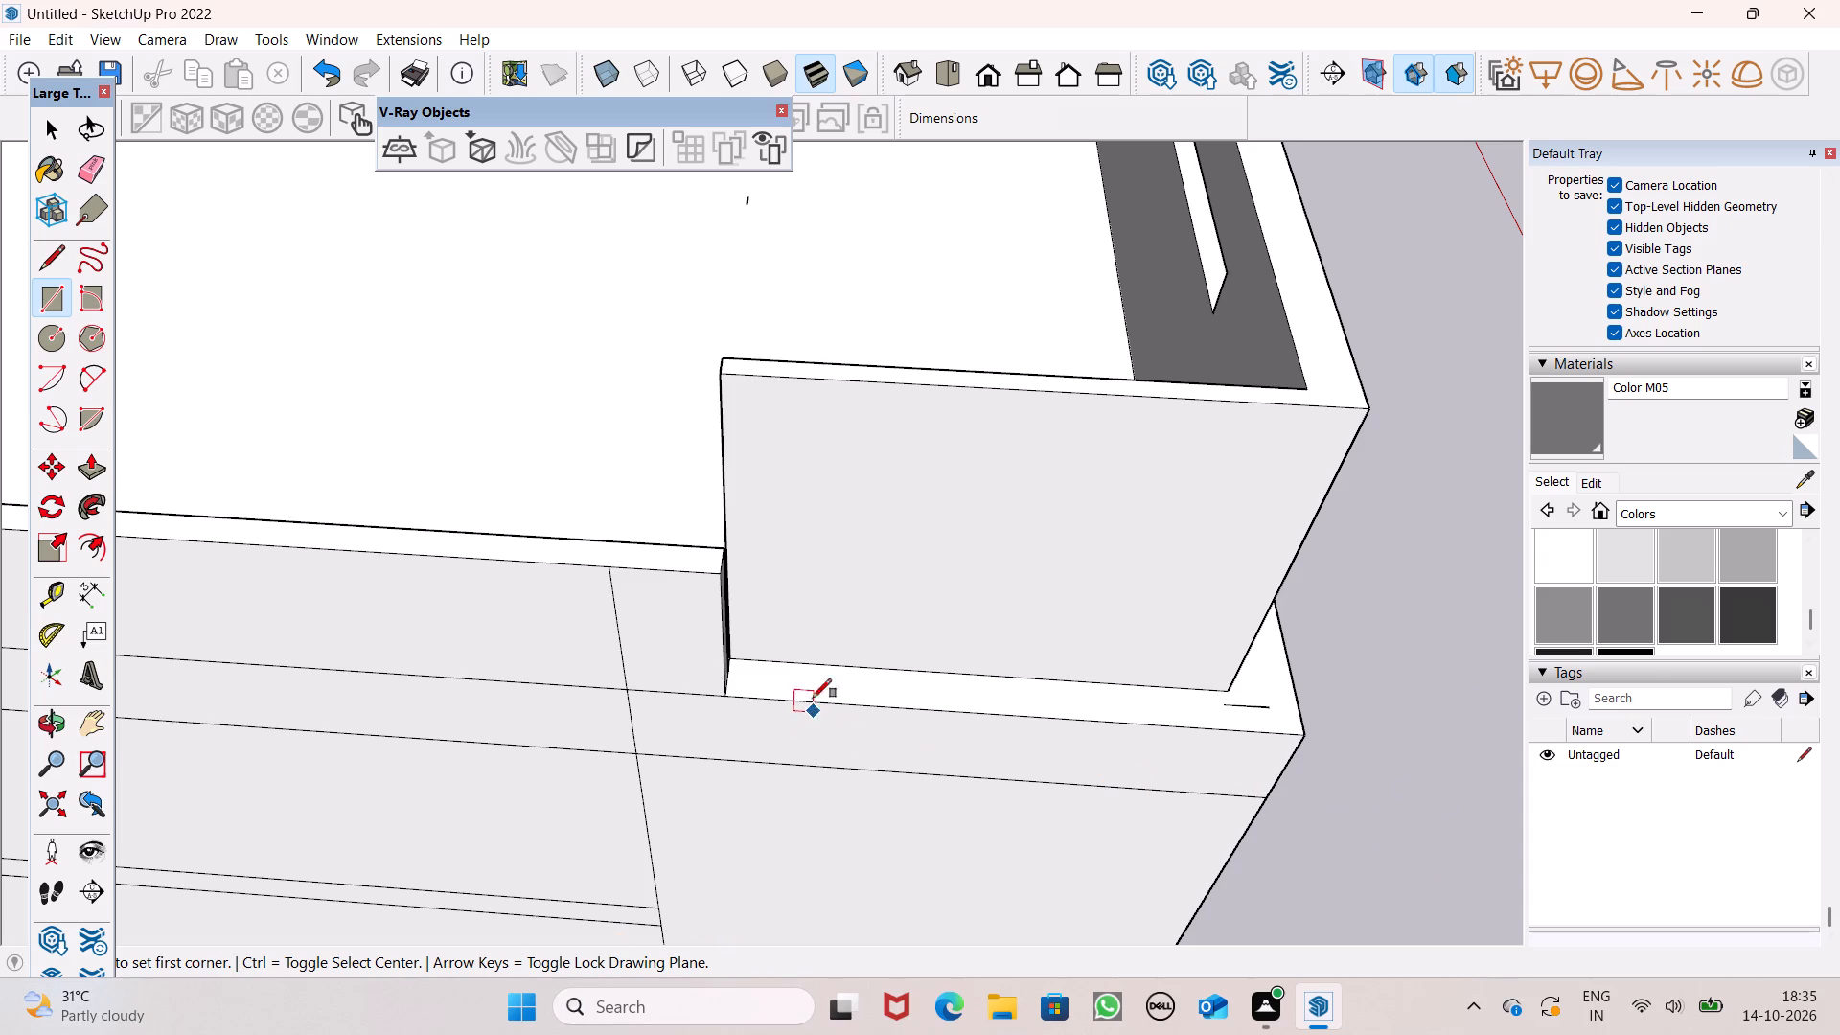
scroll(938, 658, "down", 2)
middle_click_drag(987, 730, 1020, 823)
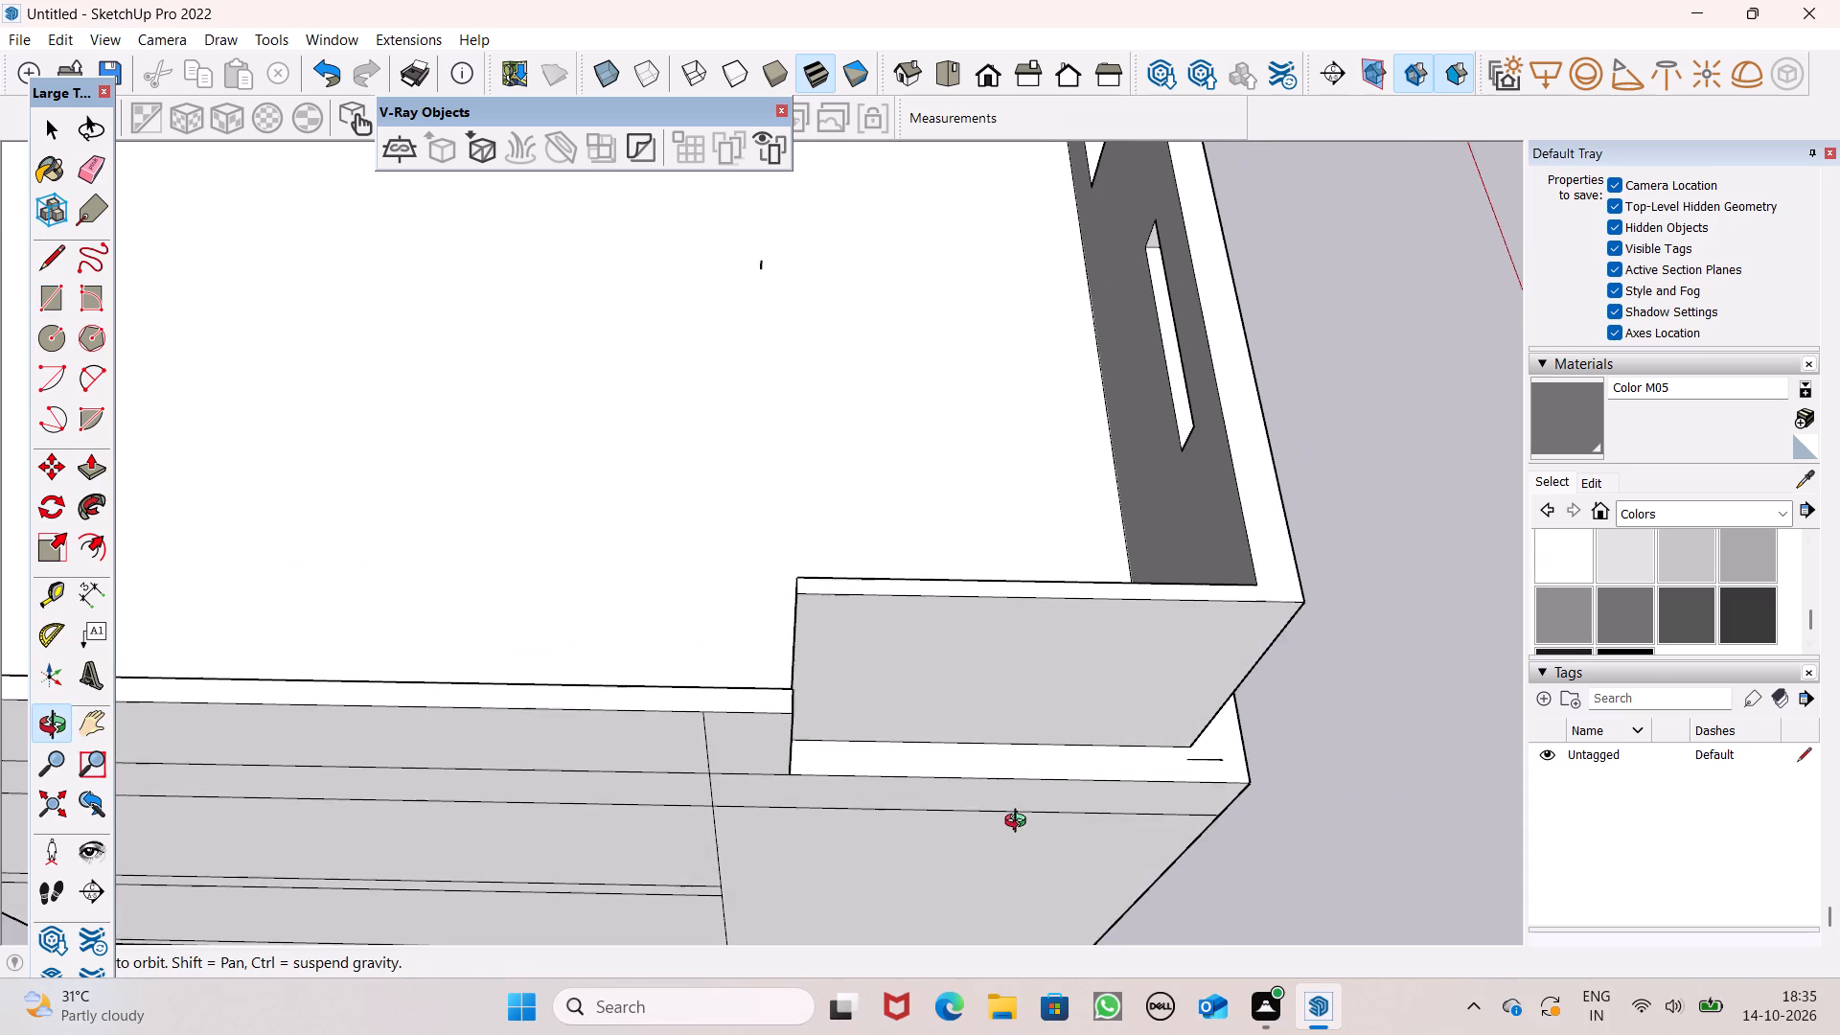
middle_click_drag(1020, 823, 1016, 810)
scroll(1295, 799, "up", 6)
scroll(985, 710, "down", 2)
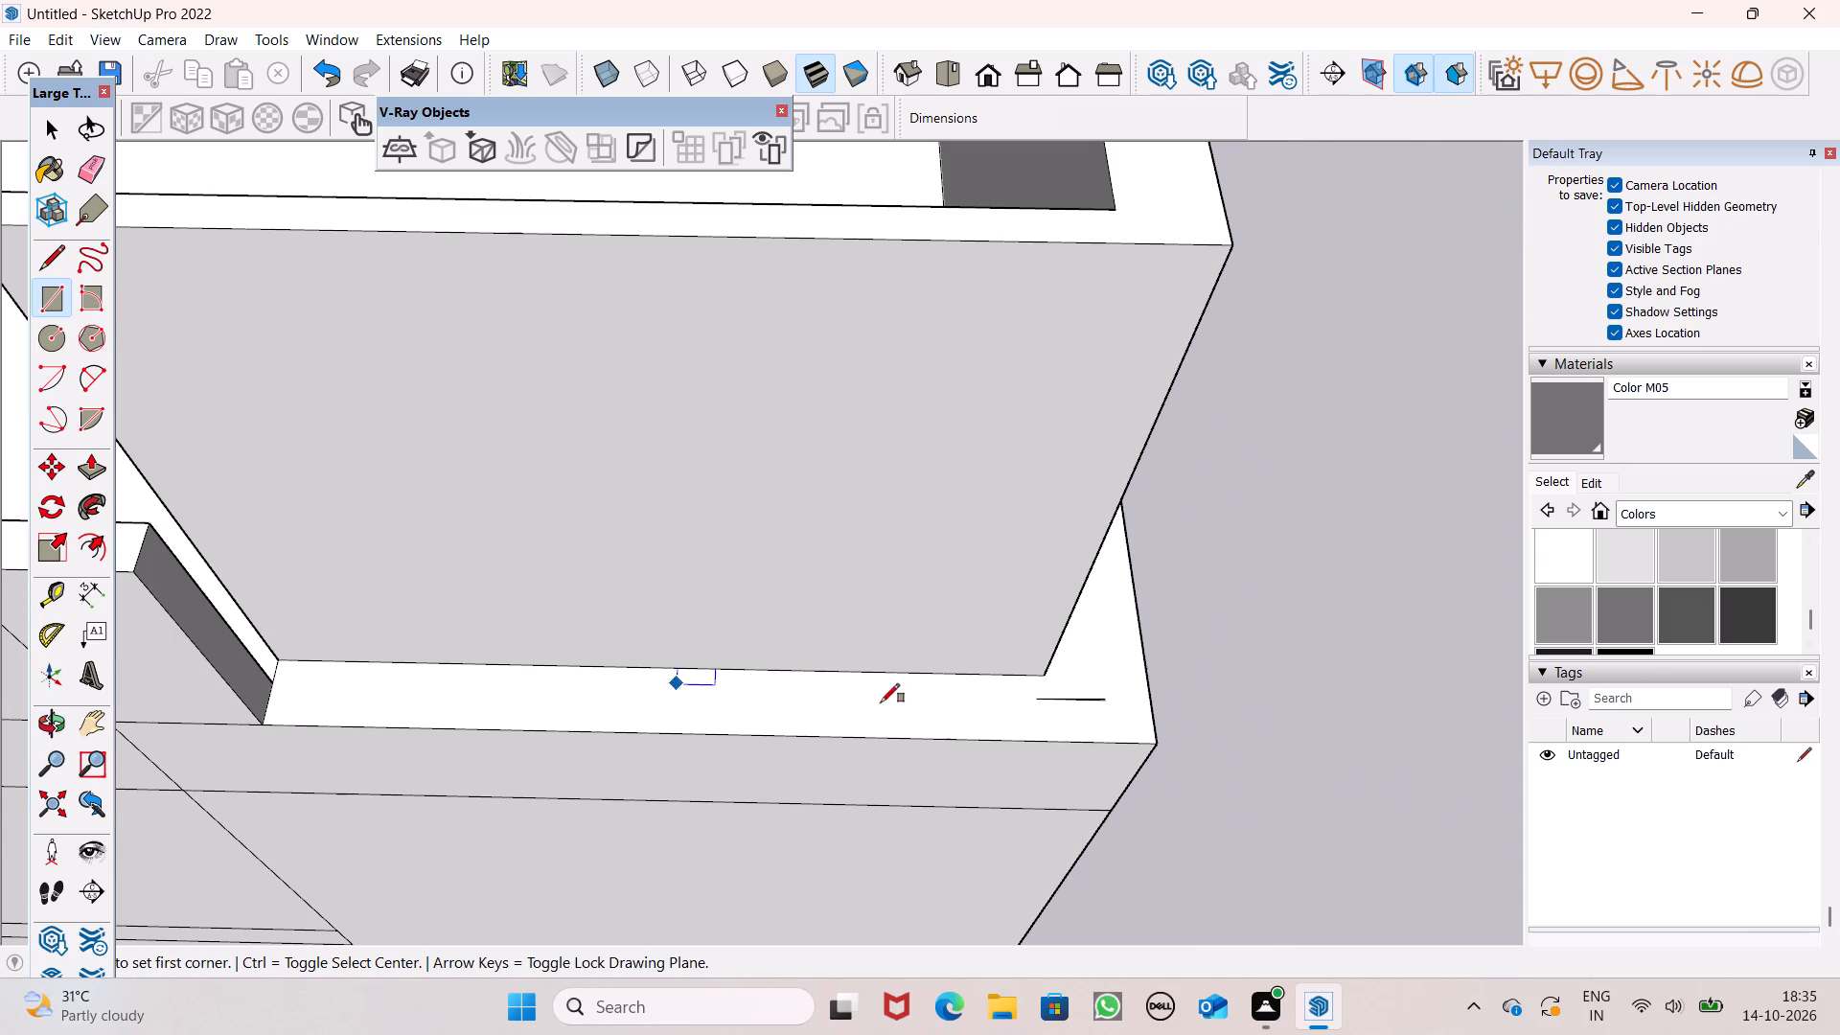
scroll(257, 684, "up", 4)
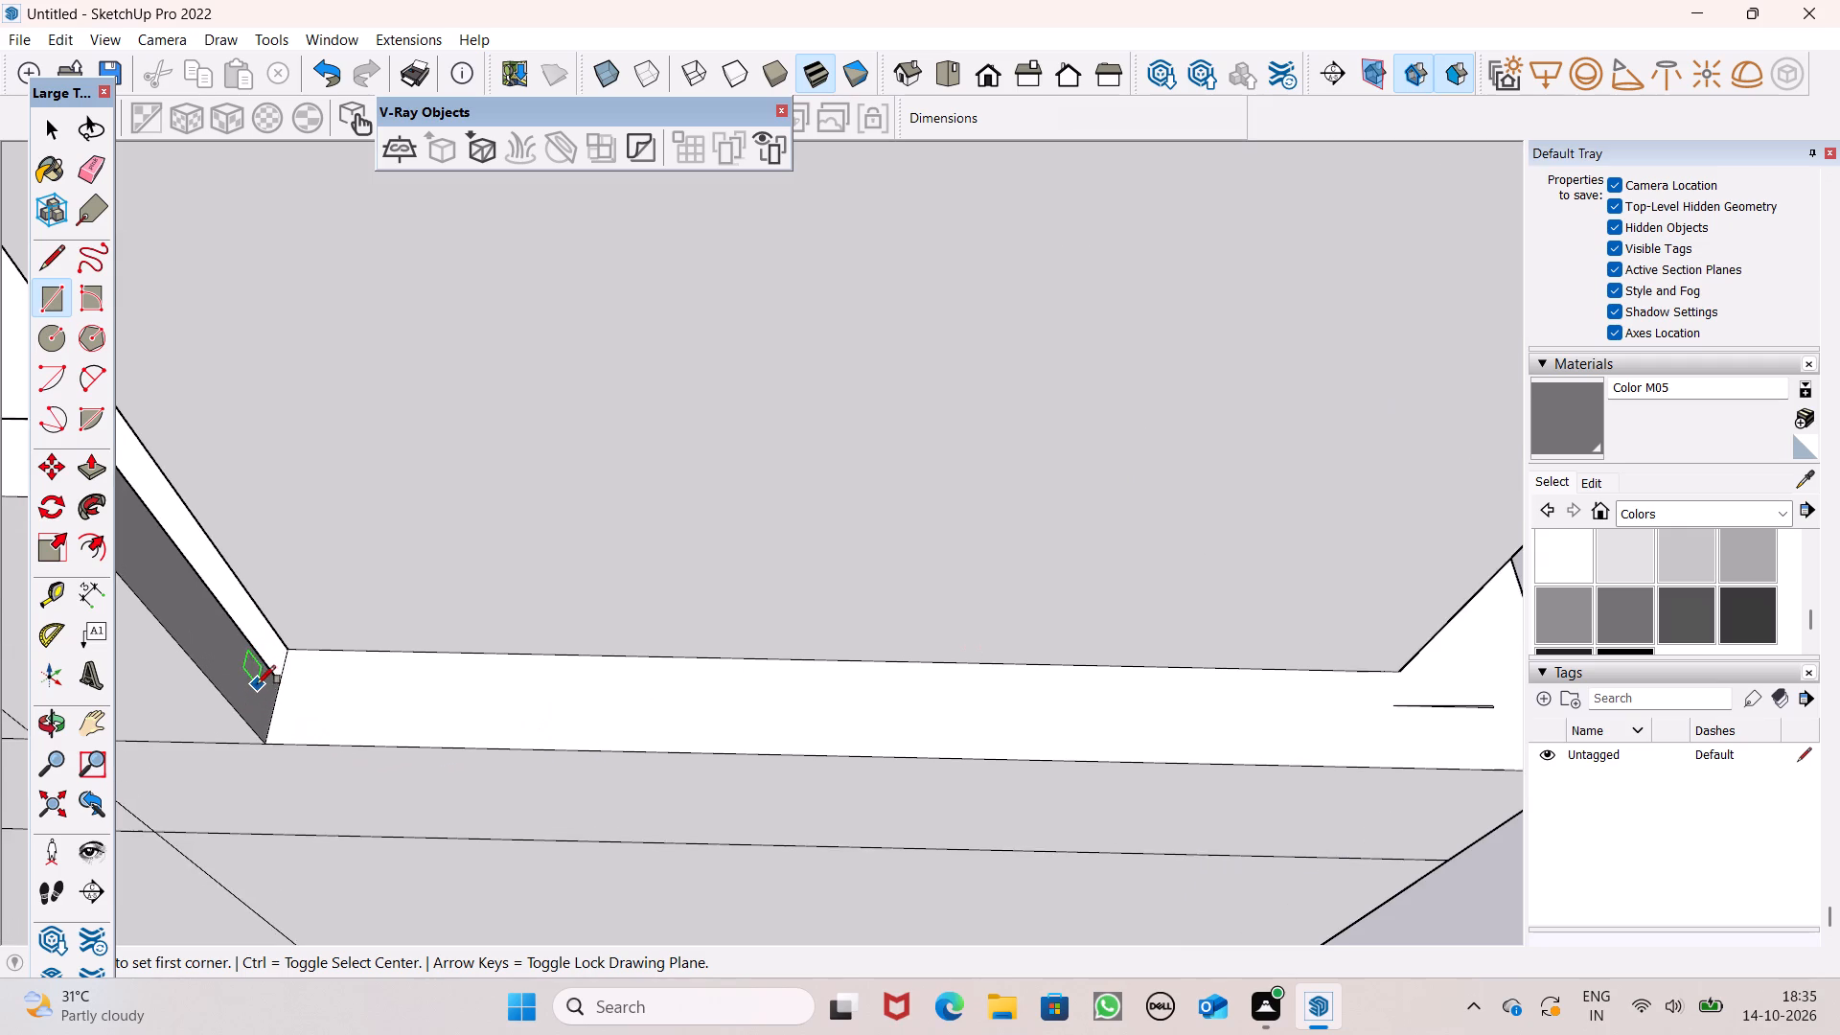
scroll(294, 693, "down", 1)
scroll(294, 694, "up", 4)
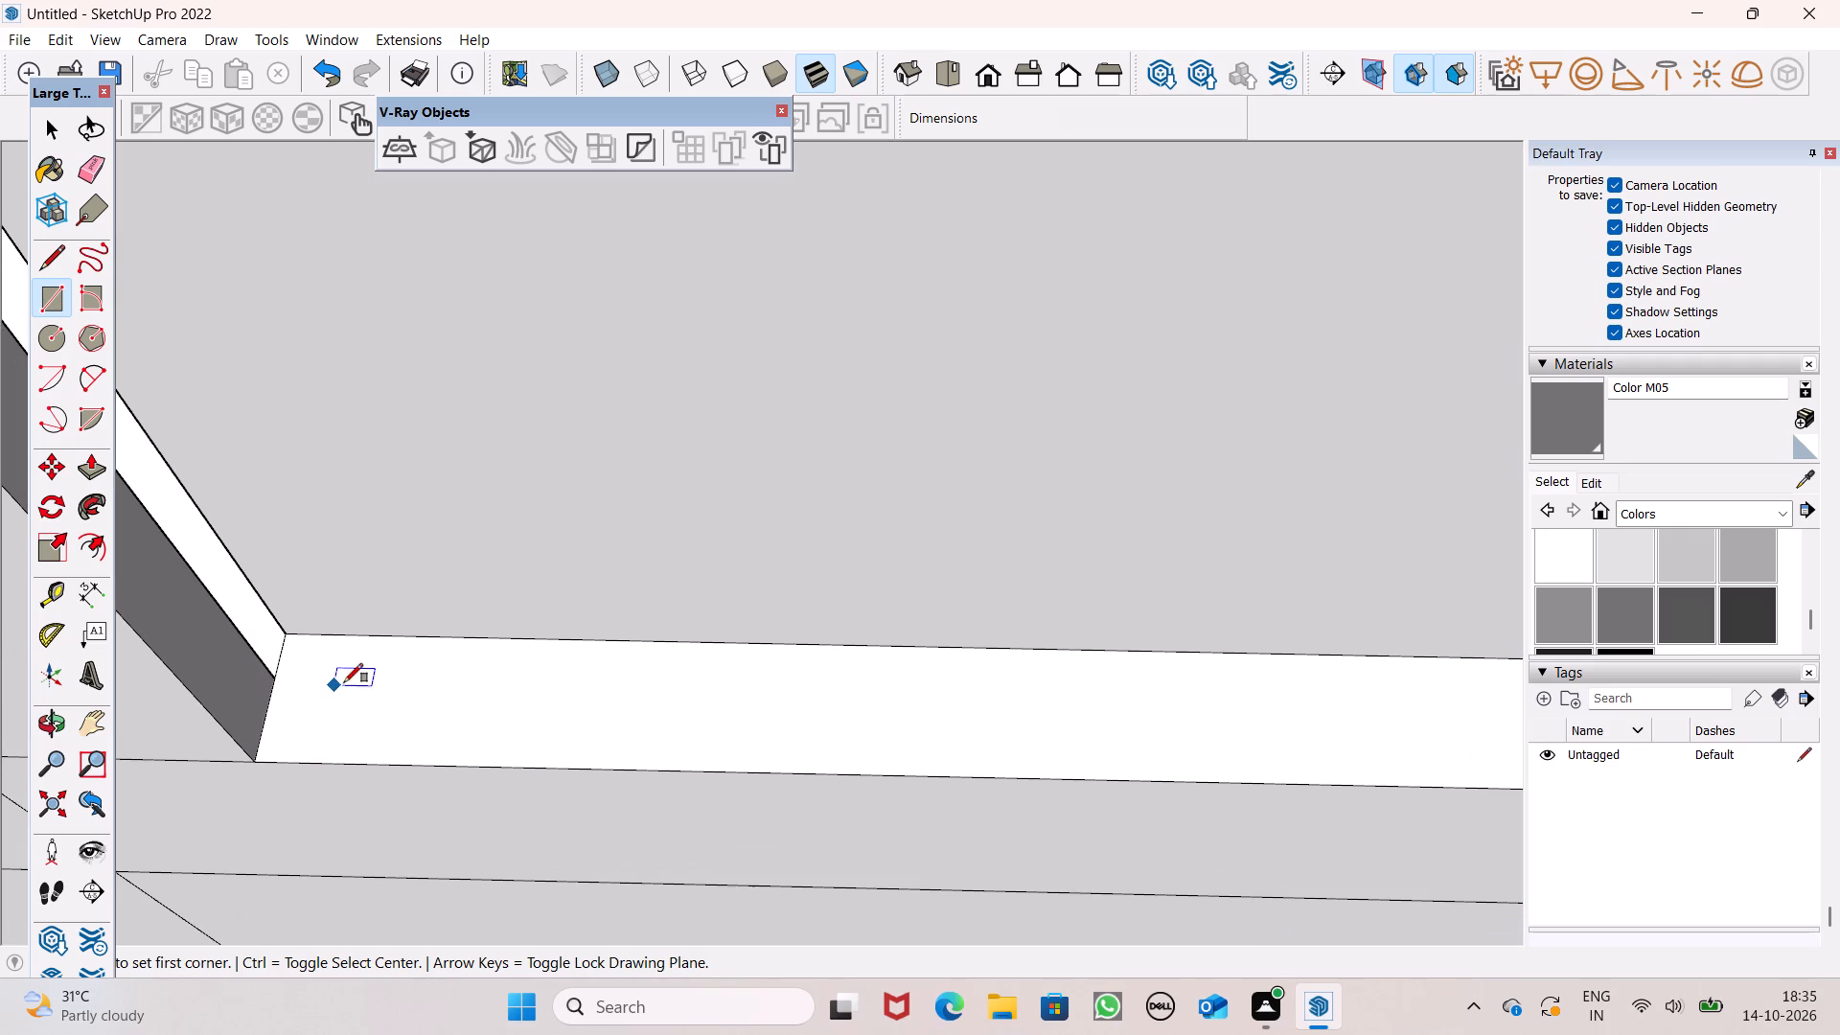
scroll(370, 642, "up", 1)
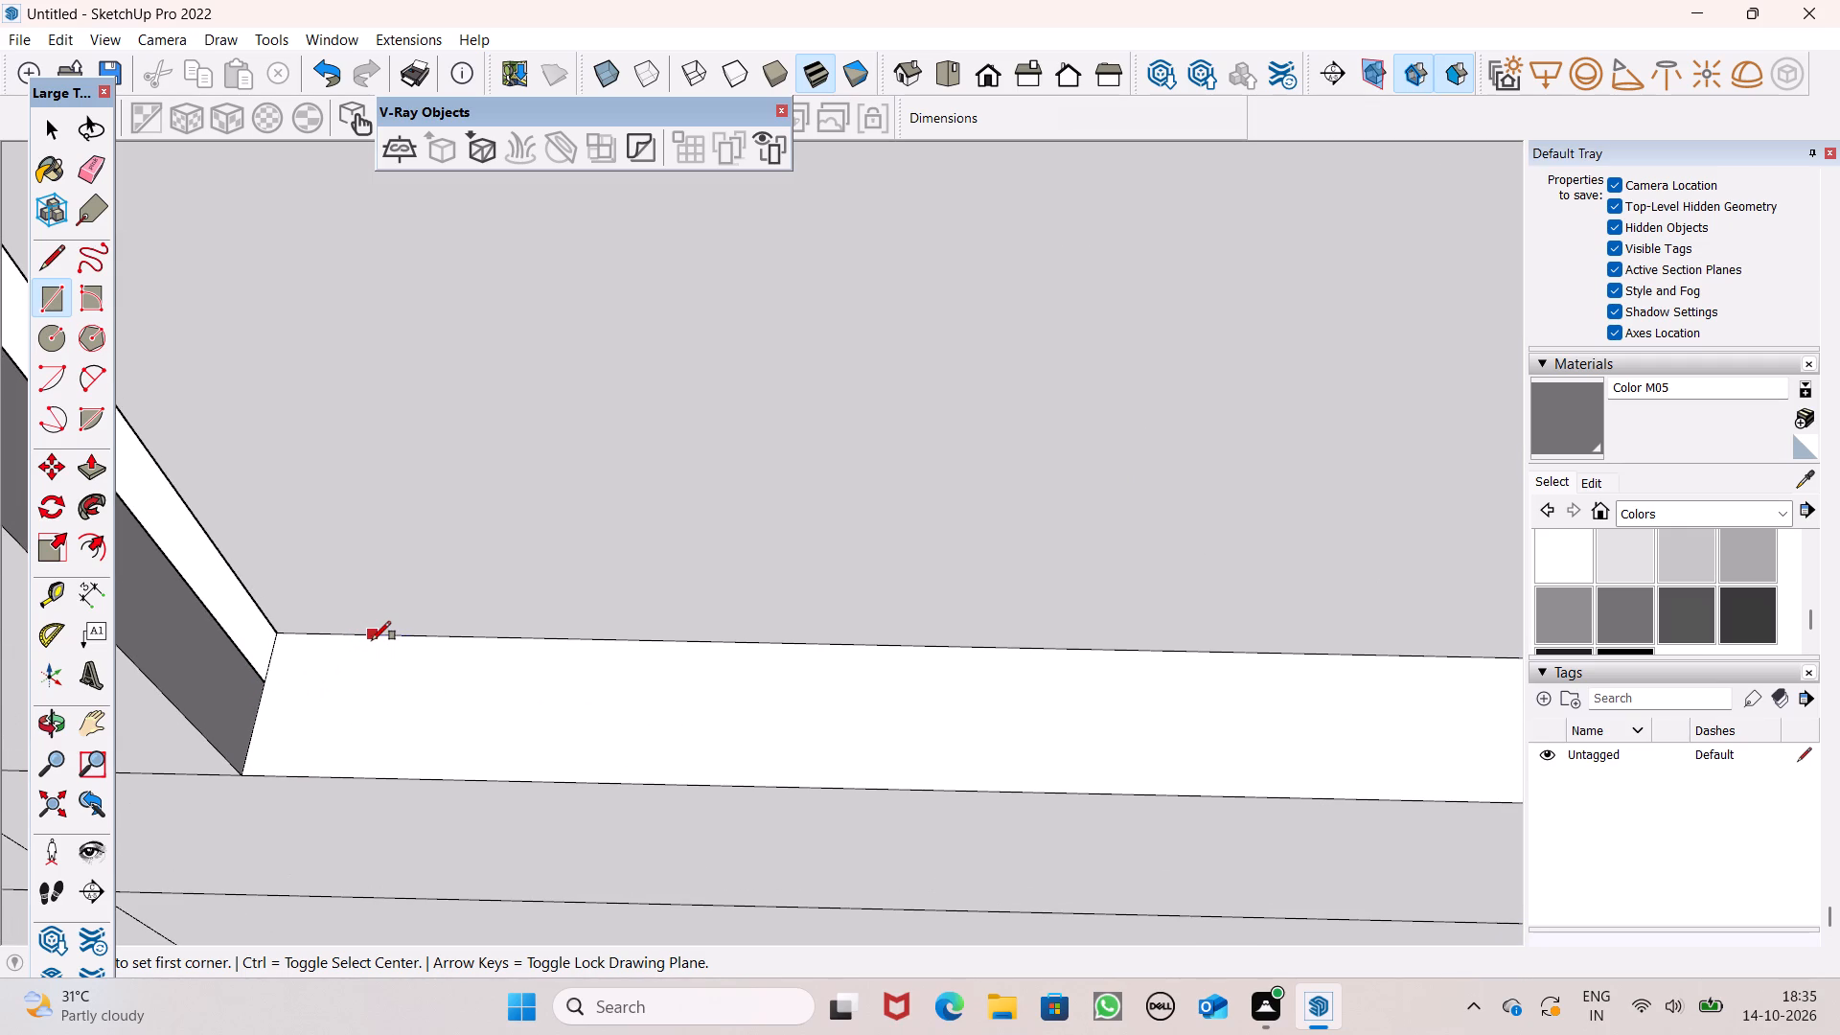
left_click(372, 640)
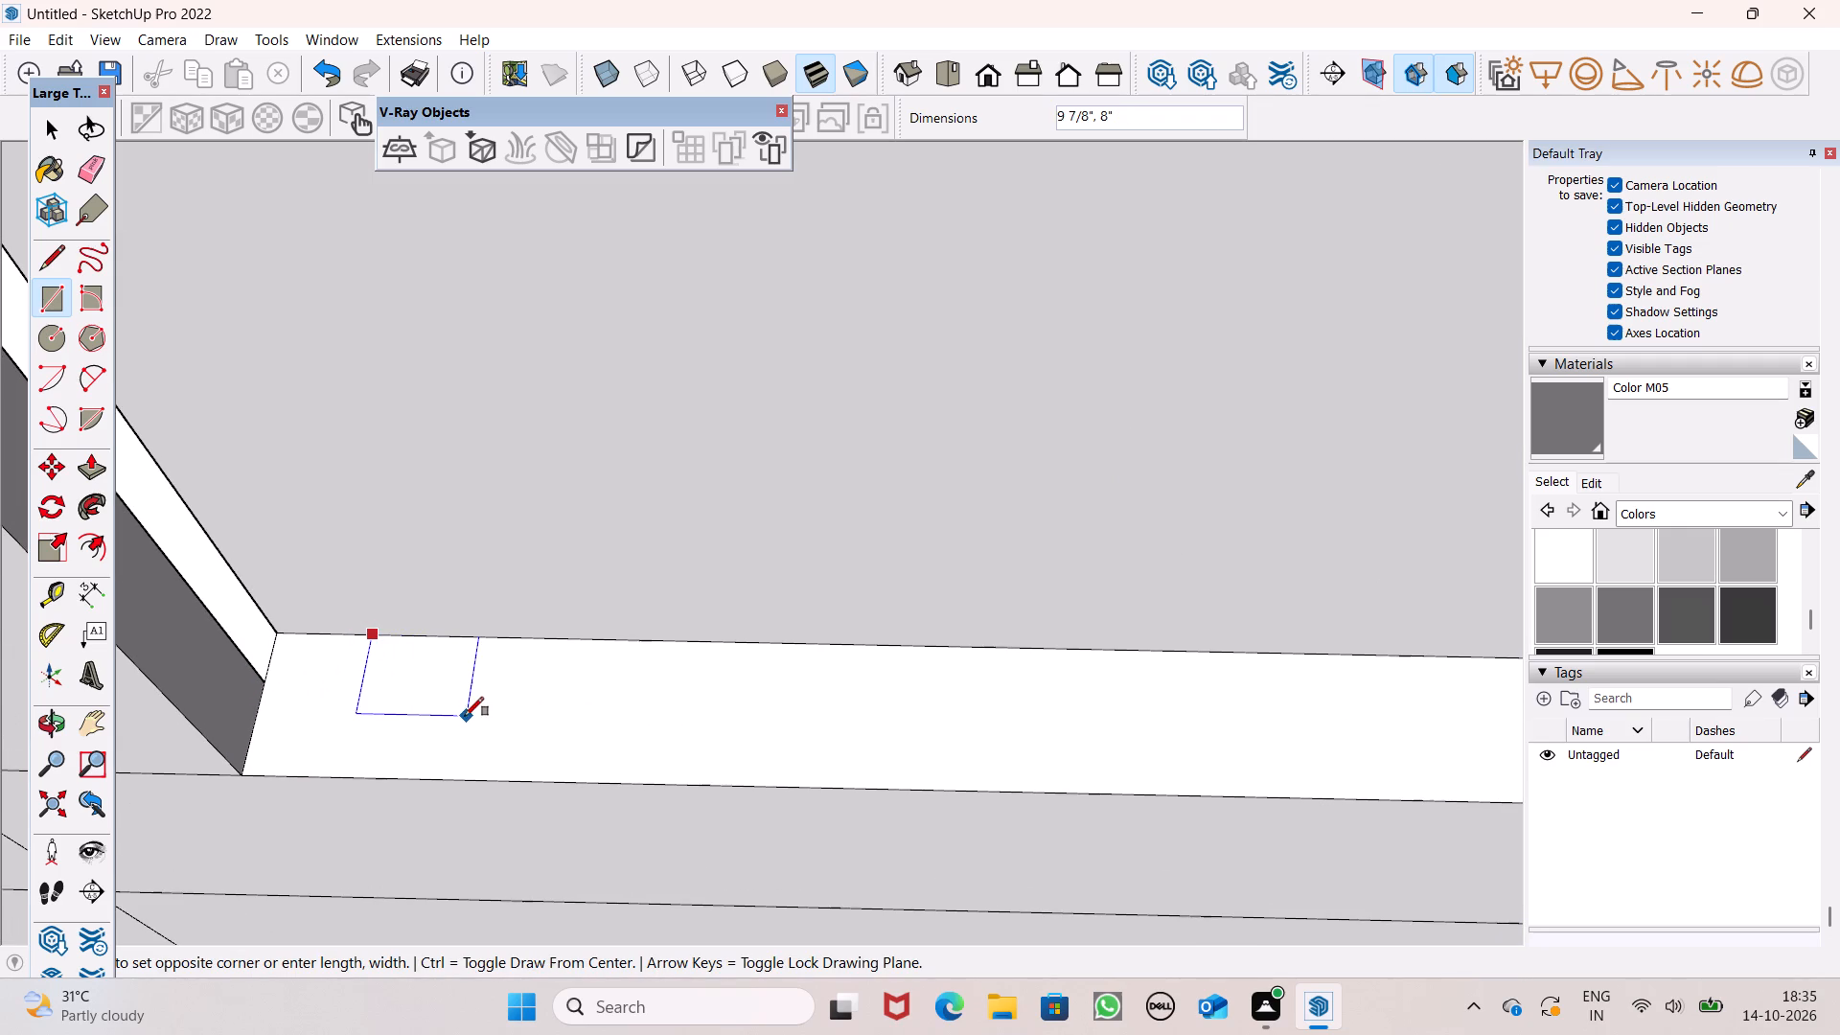
left_click(465, 716)
Copy the small rectangle about 1' 5 1/4" along the side ledge and array it as eight evenly spaced copies.
scroll(479, 799, "down", 12)
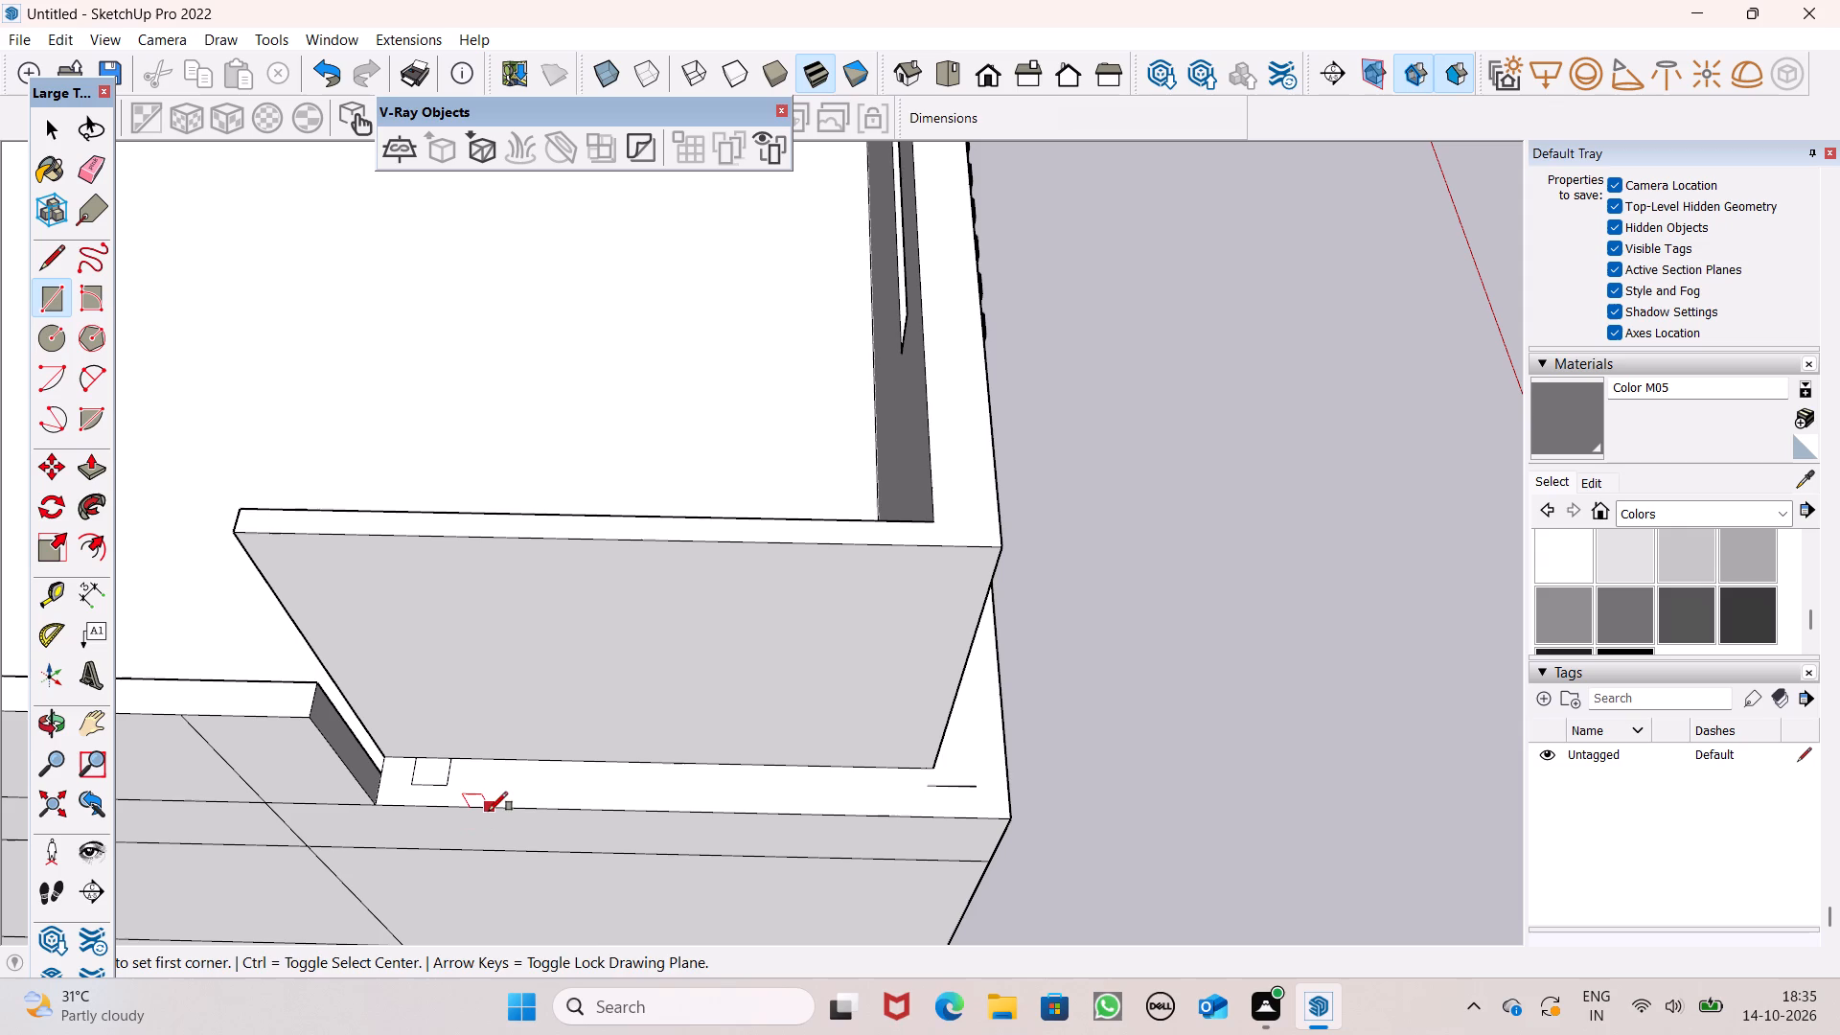
key("space")
double_click(438, 767)
key("m")
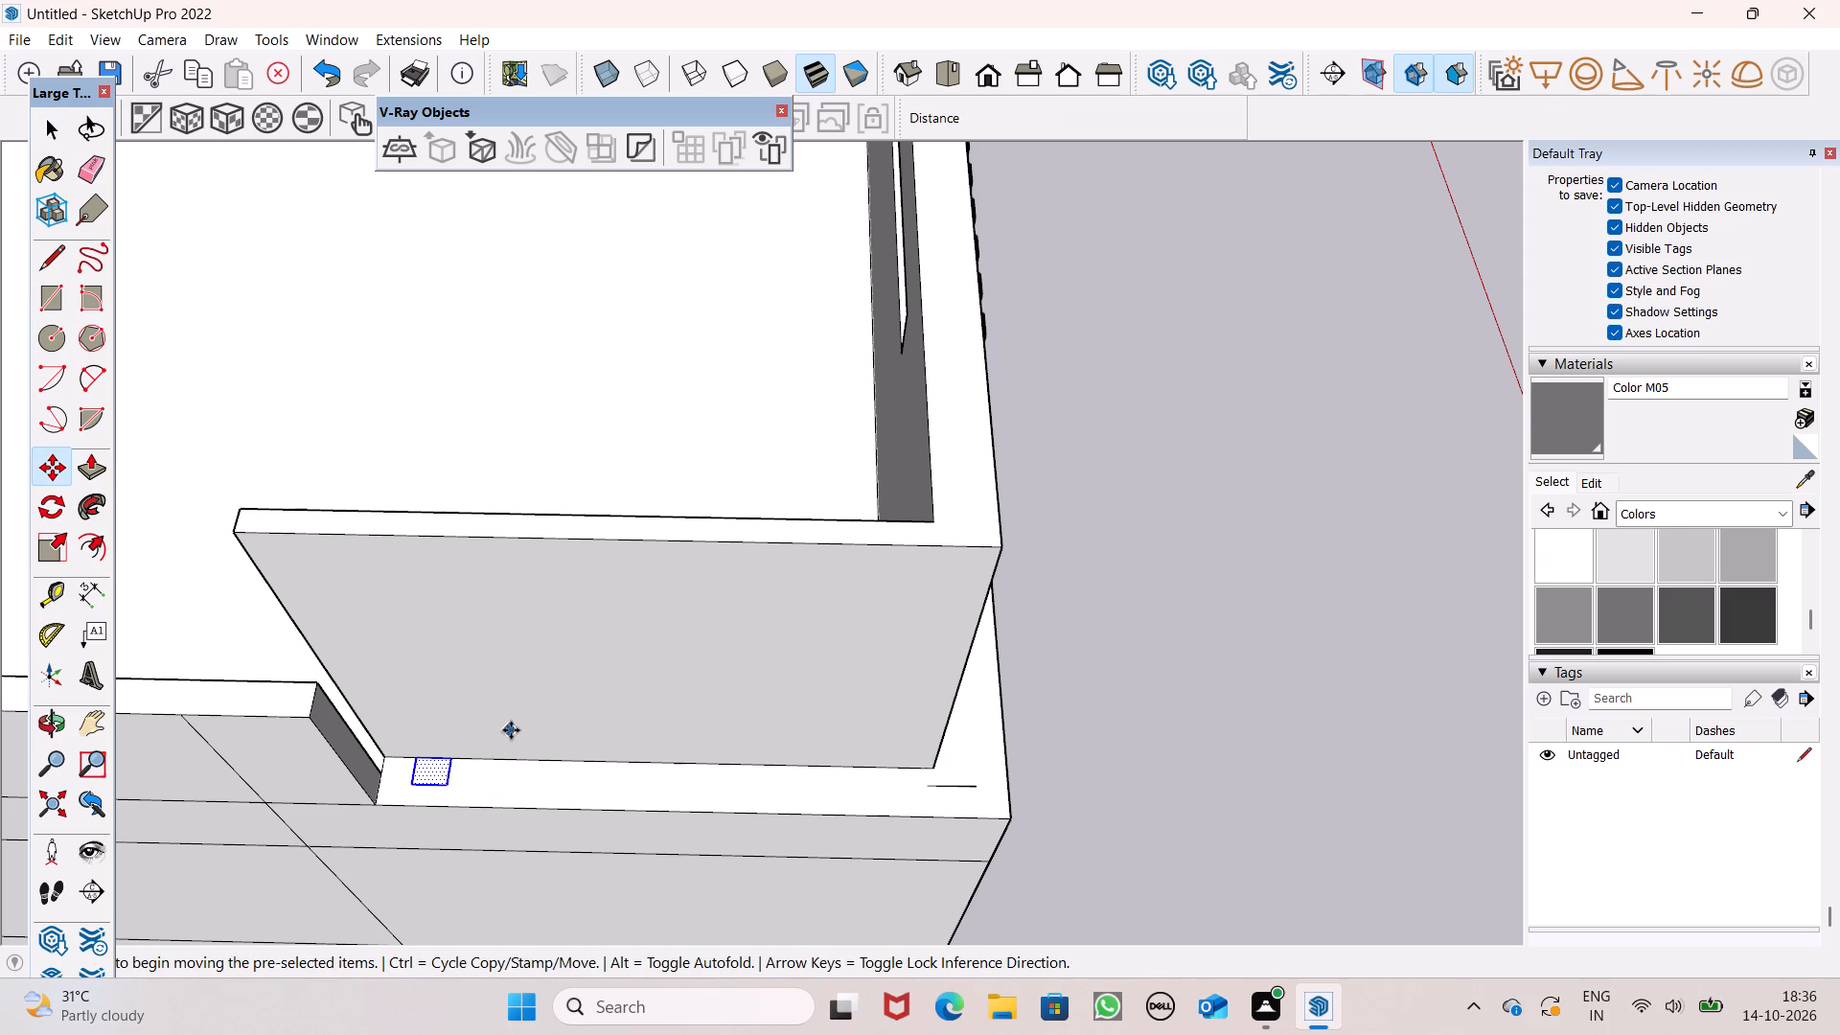
key("Return")
left_click_drag(428, 771, 428, 770)
left_click_drag(428, 770, 490, 773)
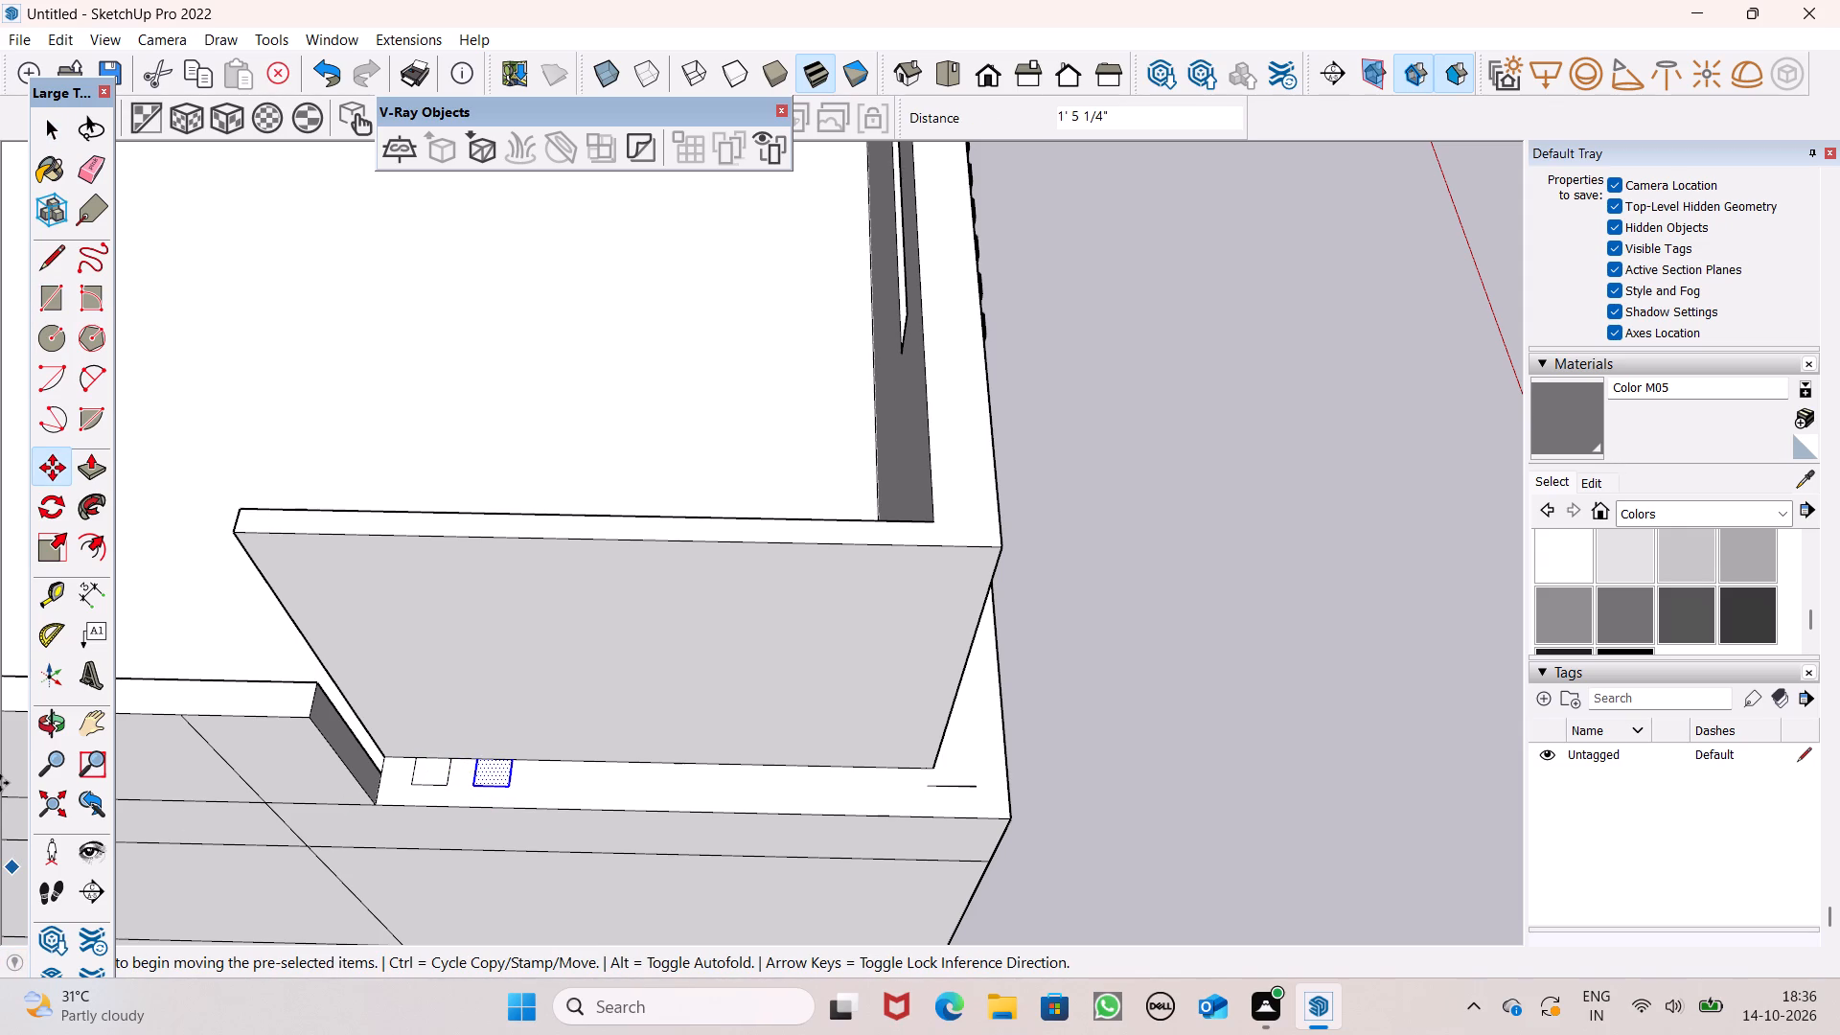
key("shift+asterisk")
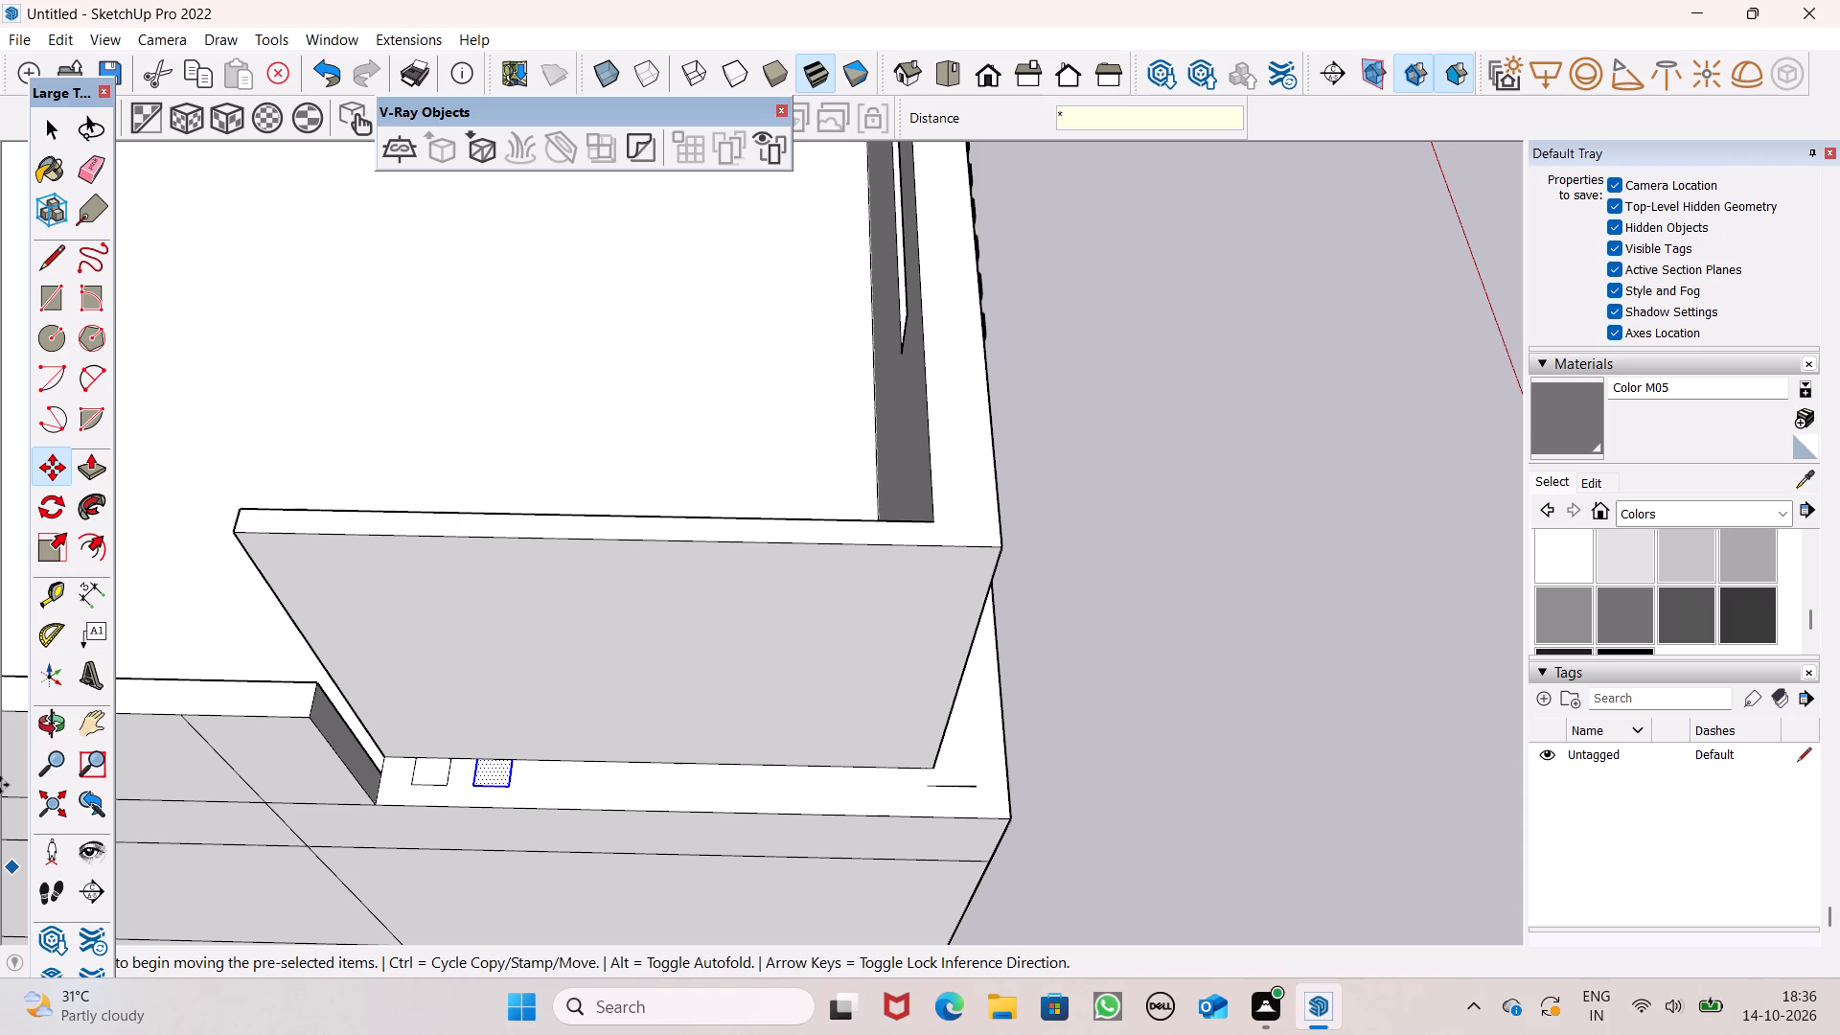
key("8")
key("Return")
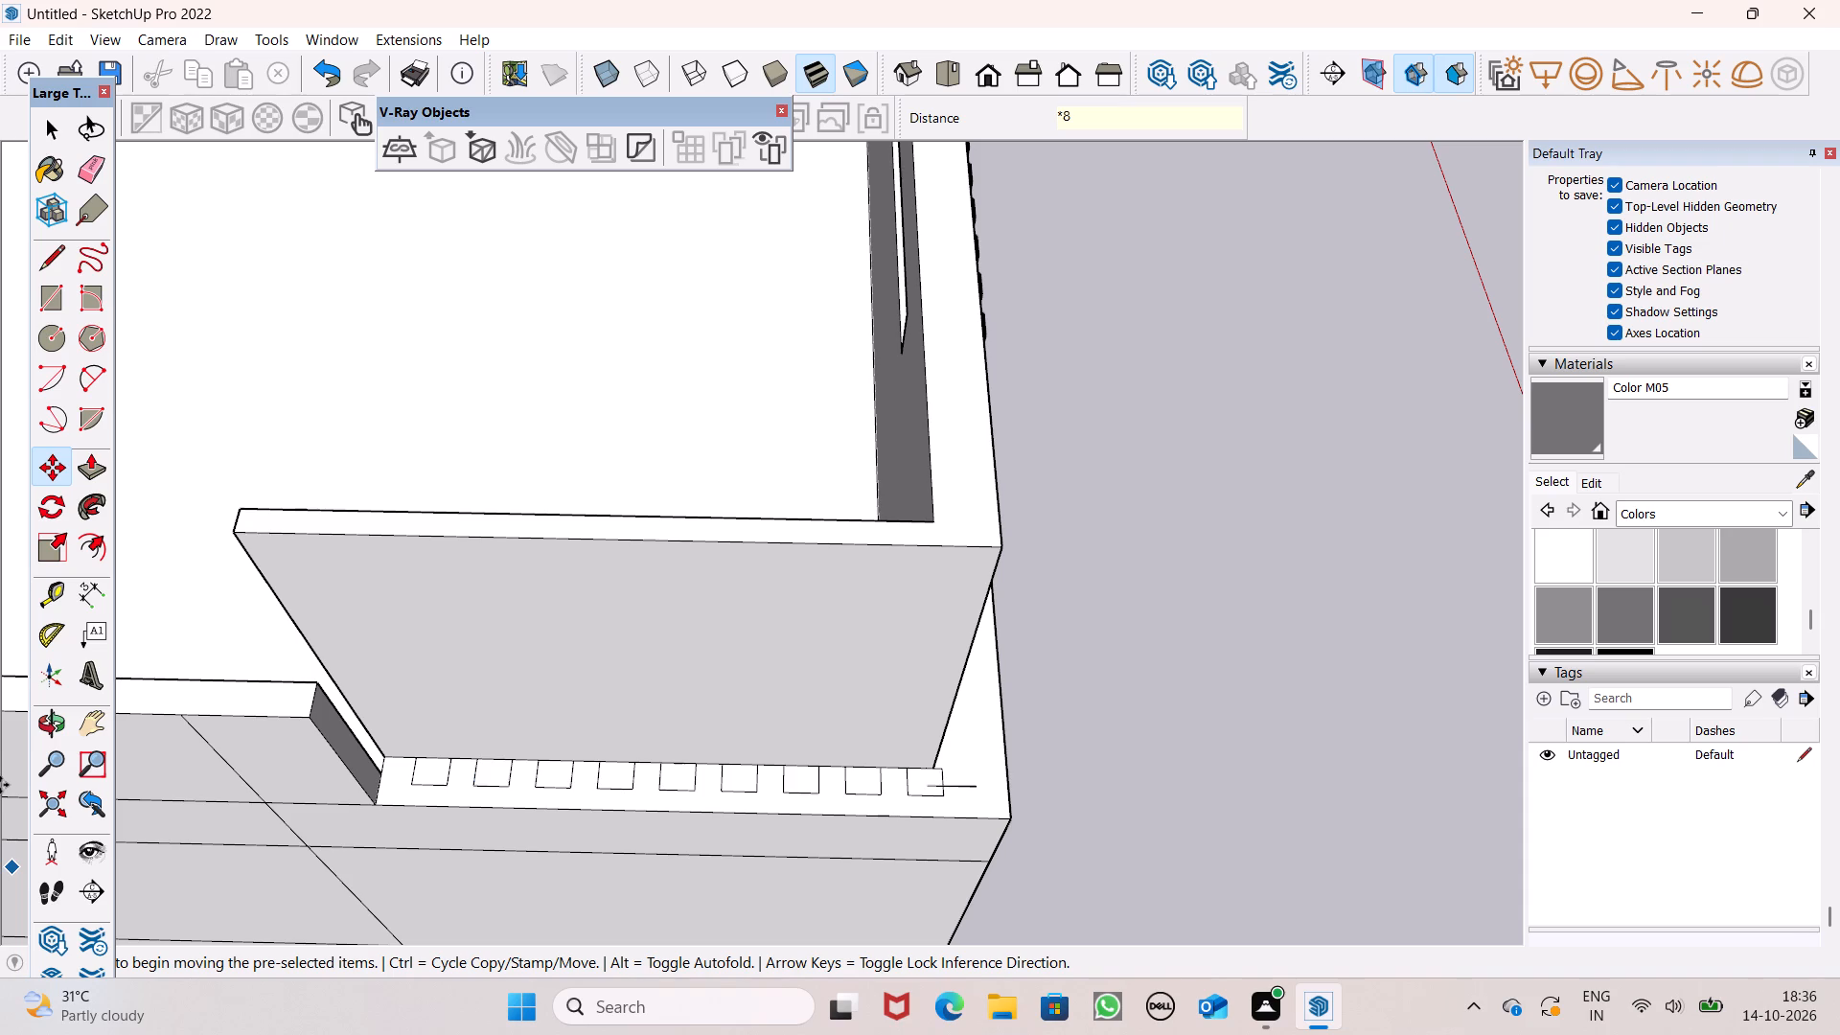
key("space")
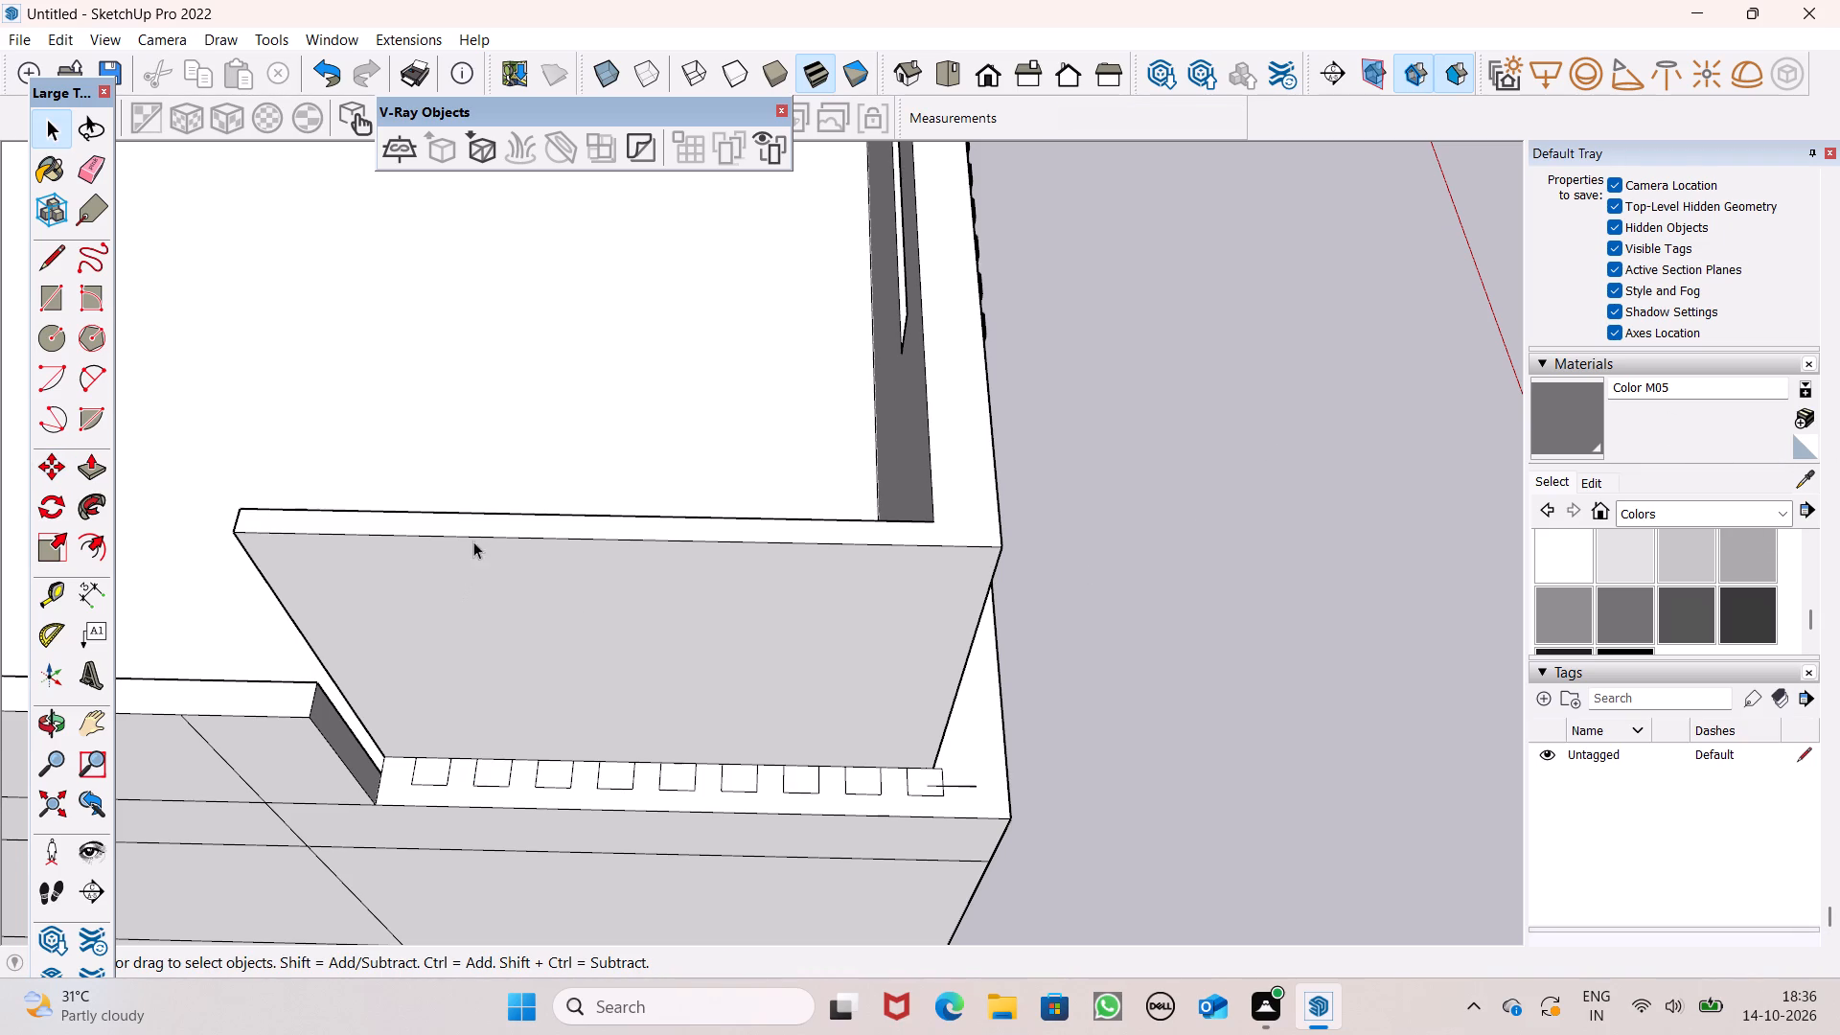
Push/Pull the three rectangles nearest the side ledge's rear end up 10' into posts.
left_click(90, 476)
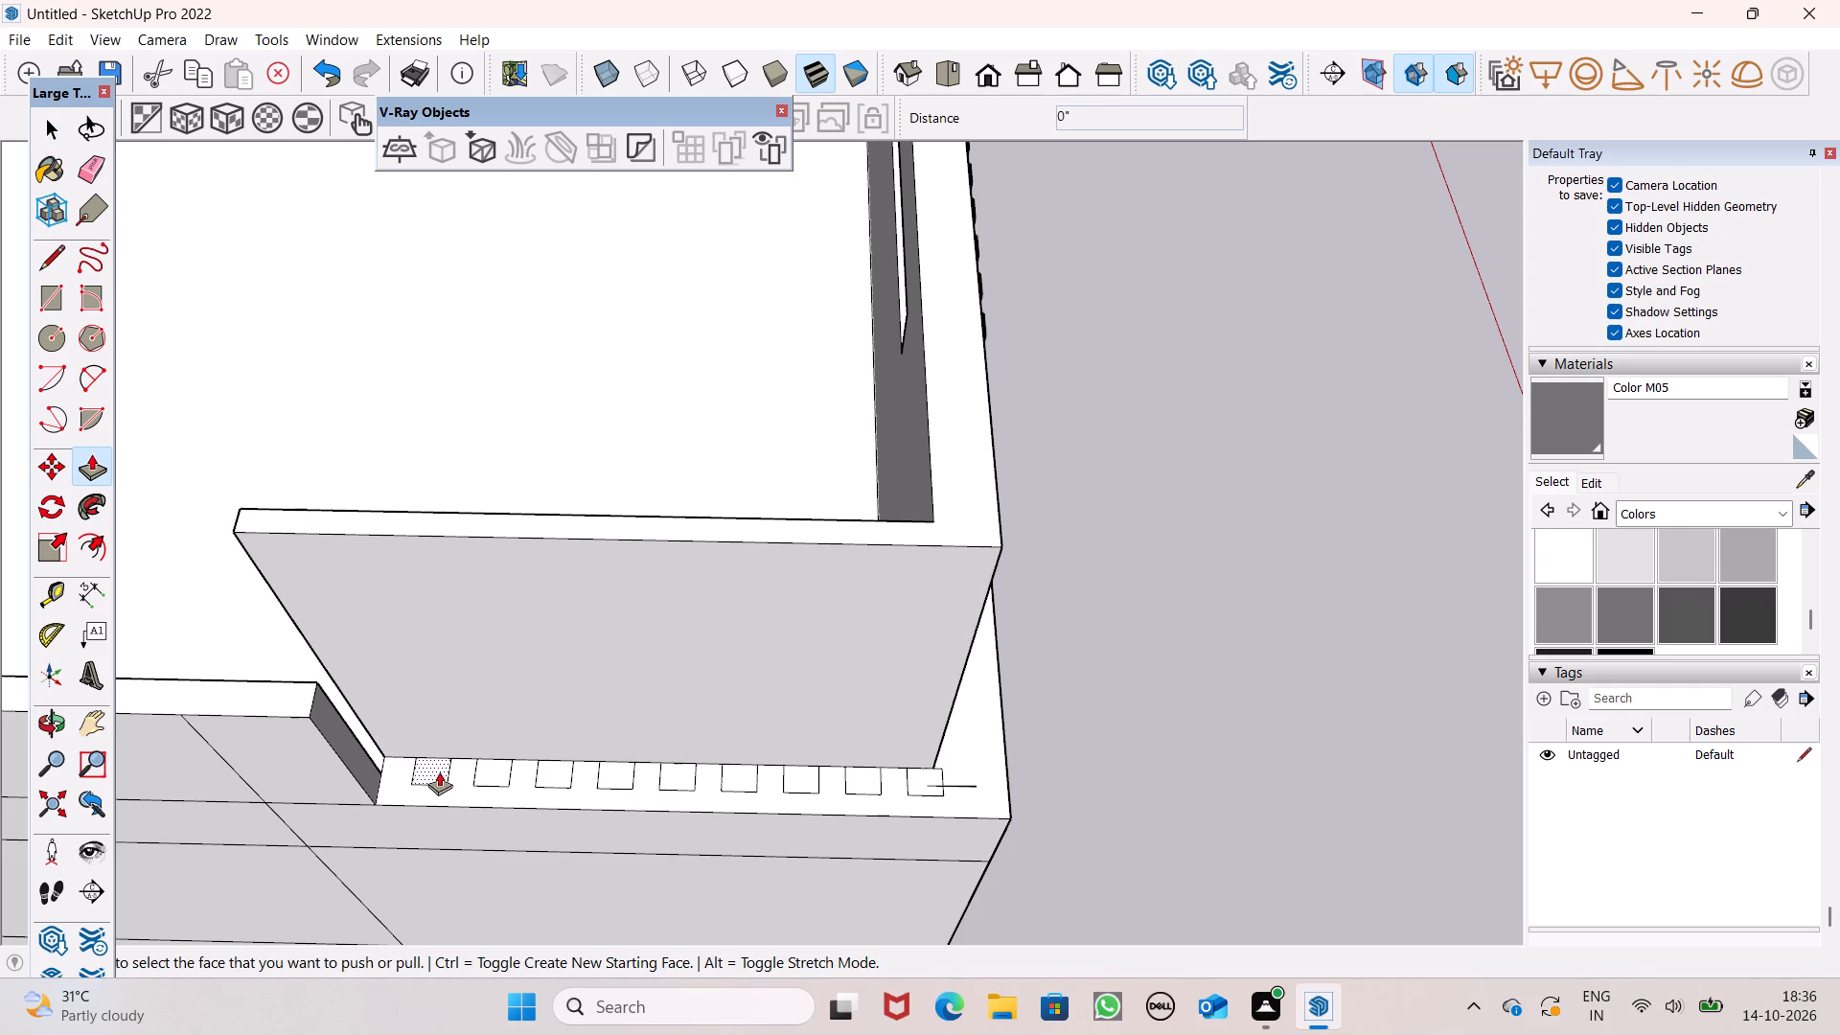
left_click_drag(439, 771, 385, 533)
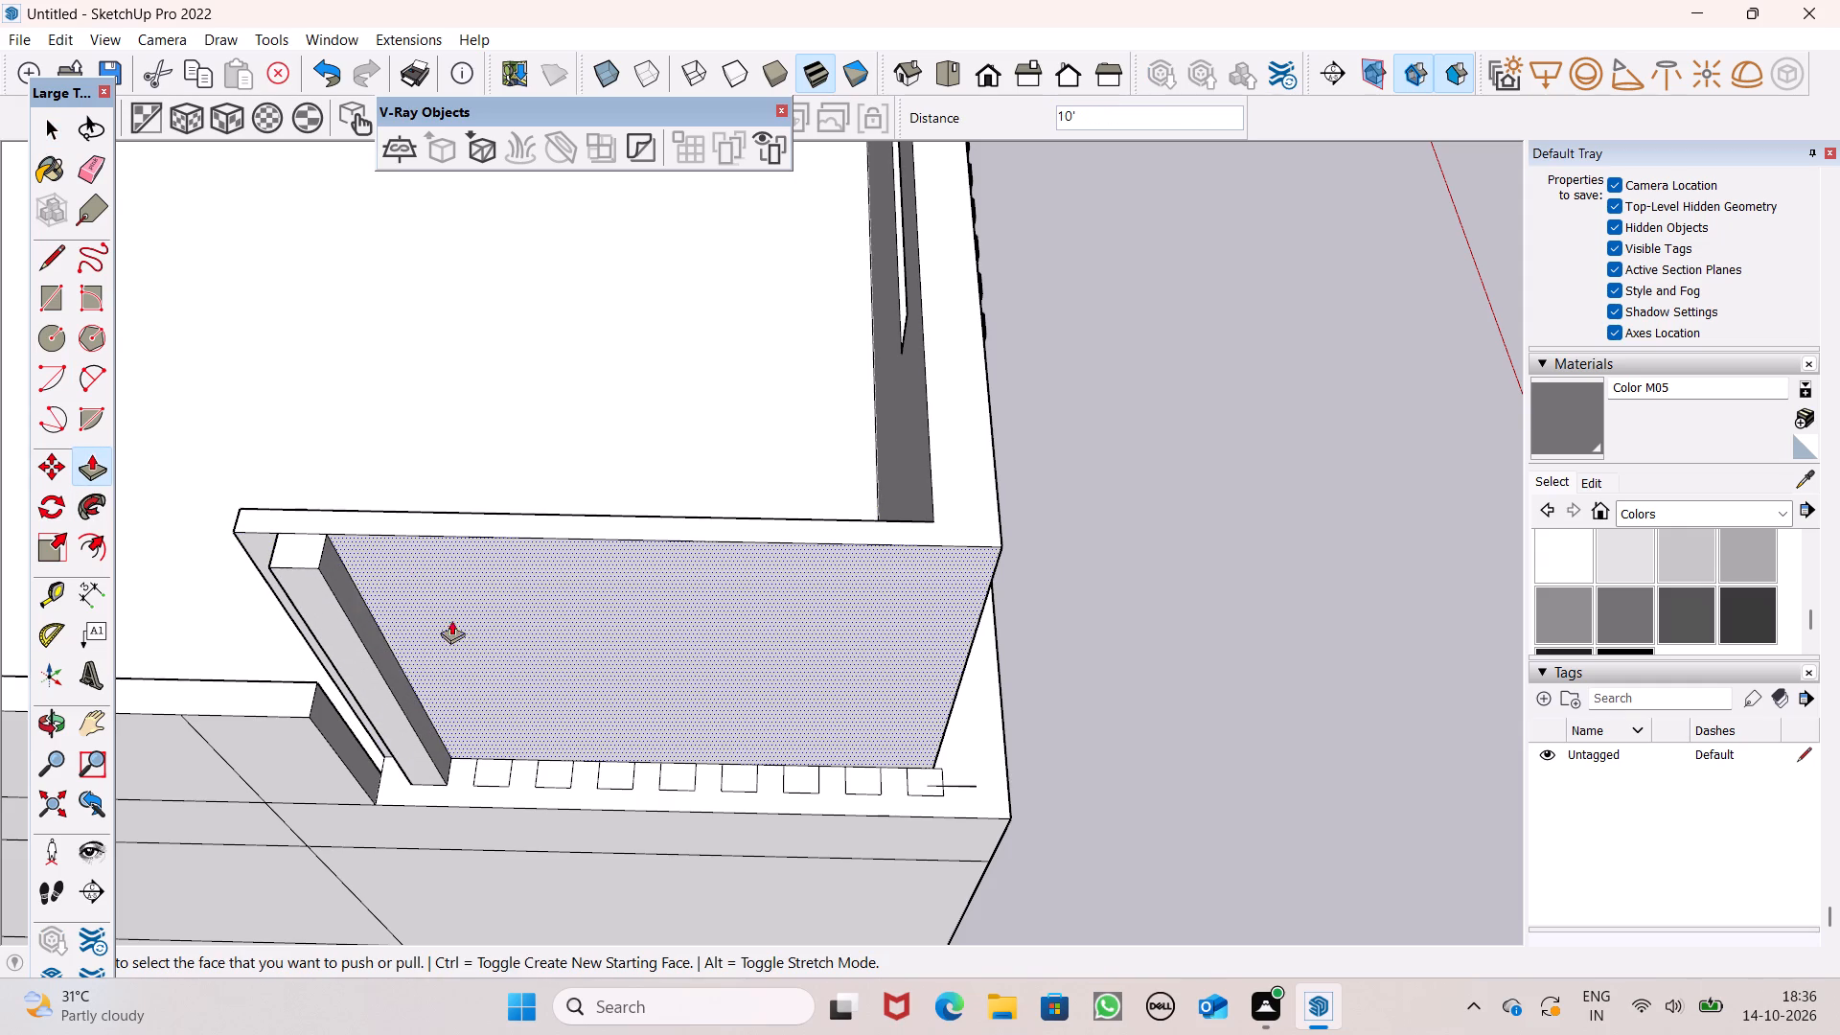
left_click_drag(488, 776, 287, 553)
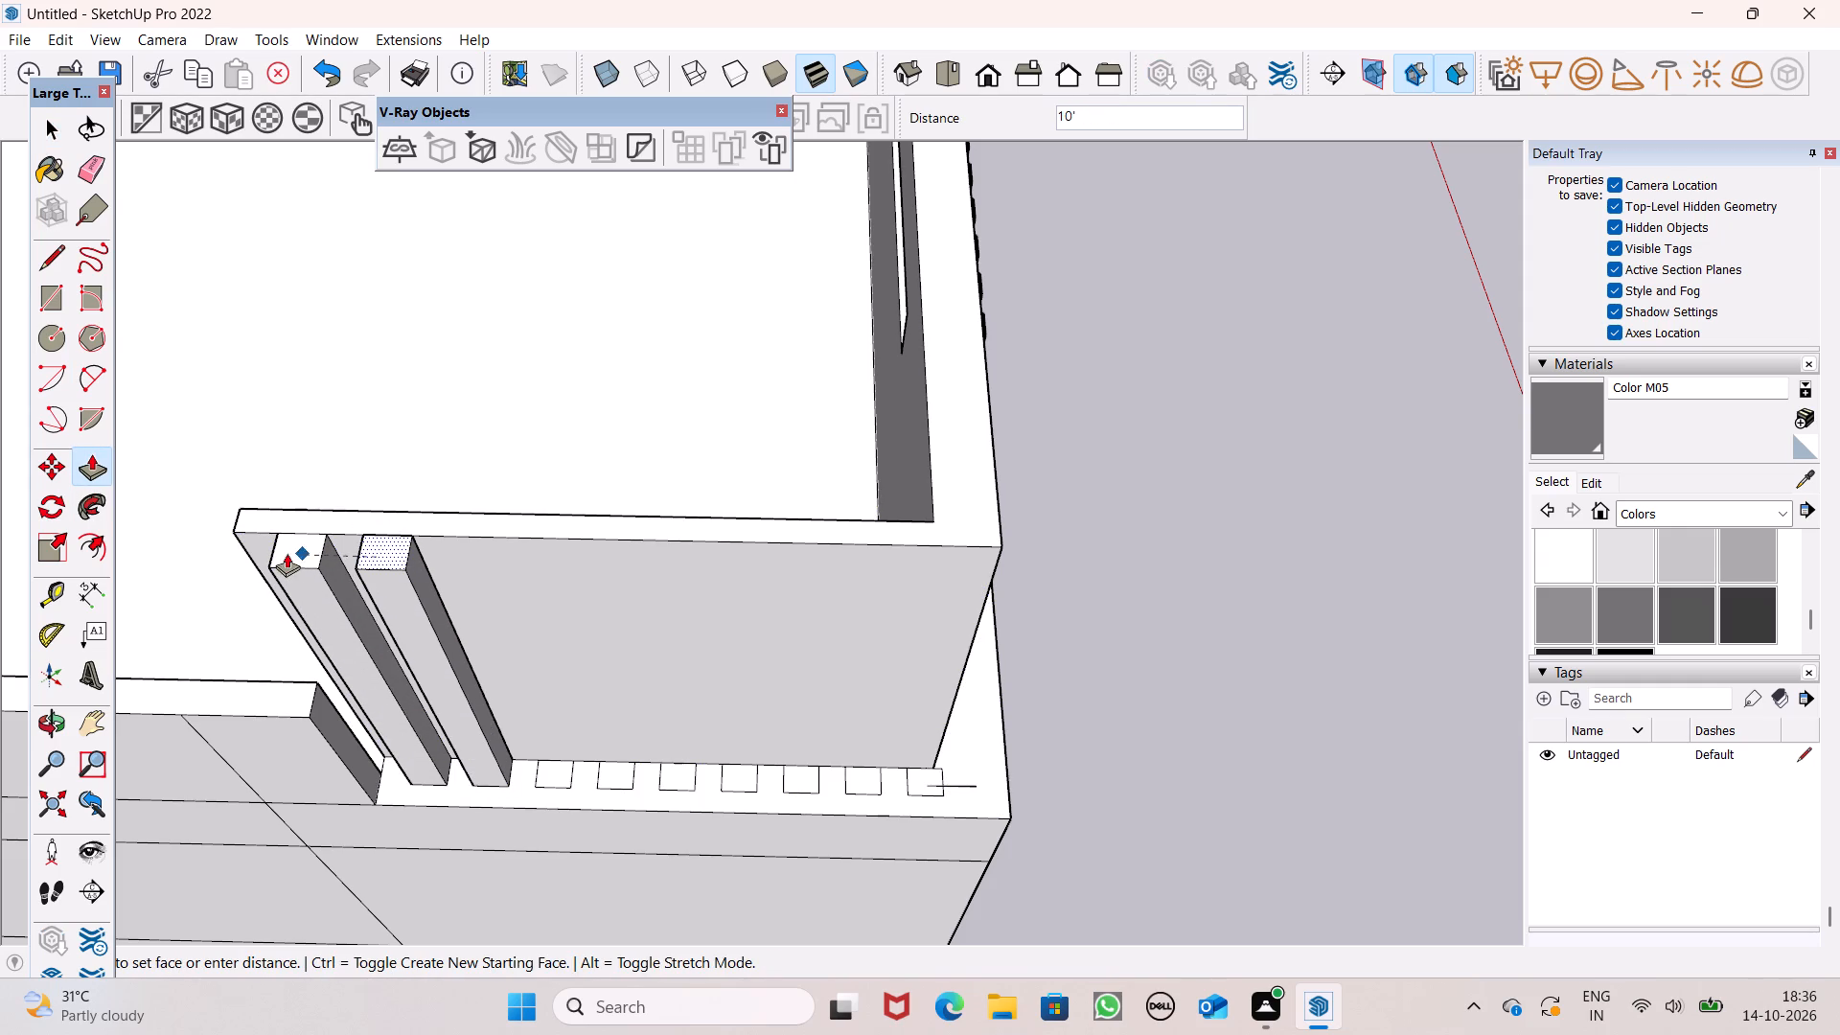
left_click_drag(287, 553, 324, 568)
left_click_drag(554, 776, 489, 645)
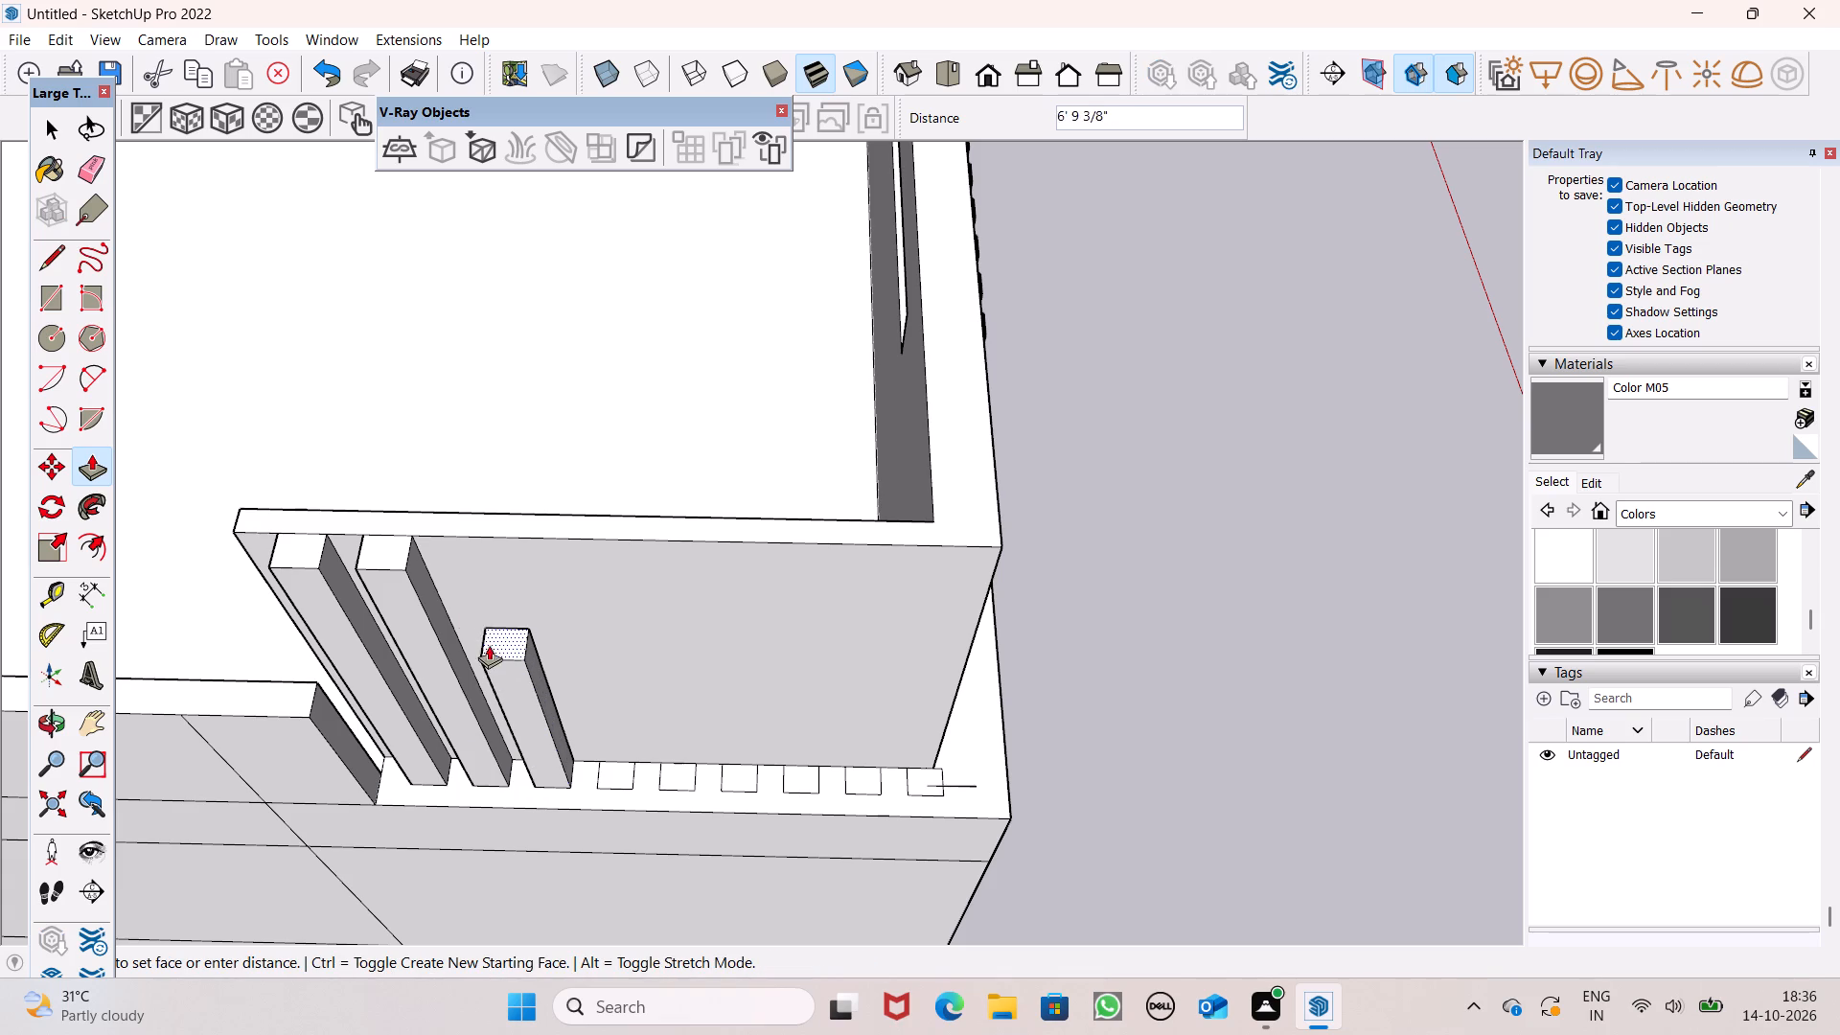
left_click_drag(489, 645, 385, 575)
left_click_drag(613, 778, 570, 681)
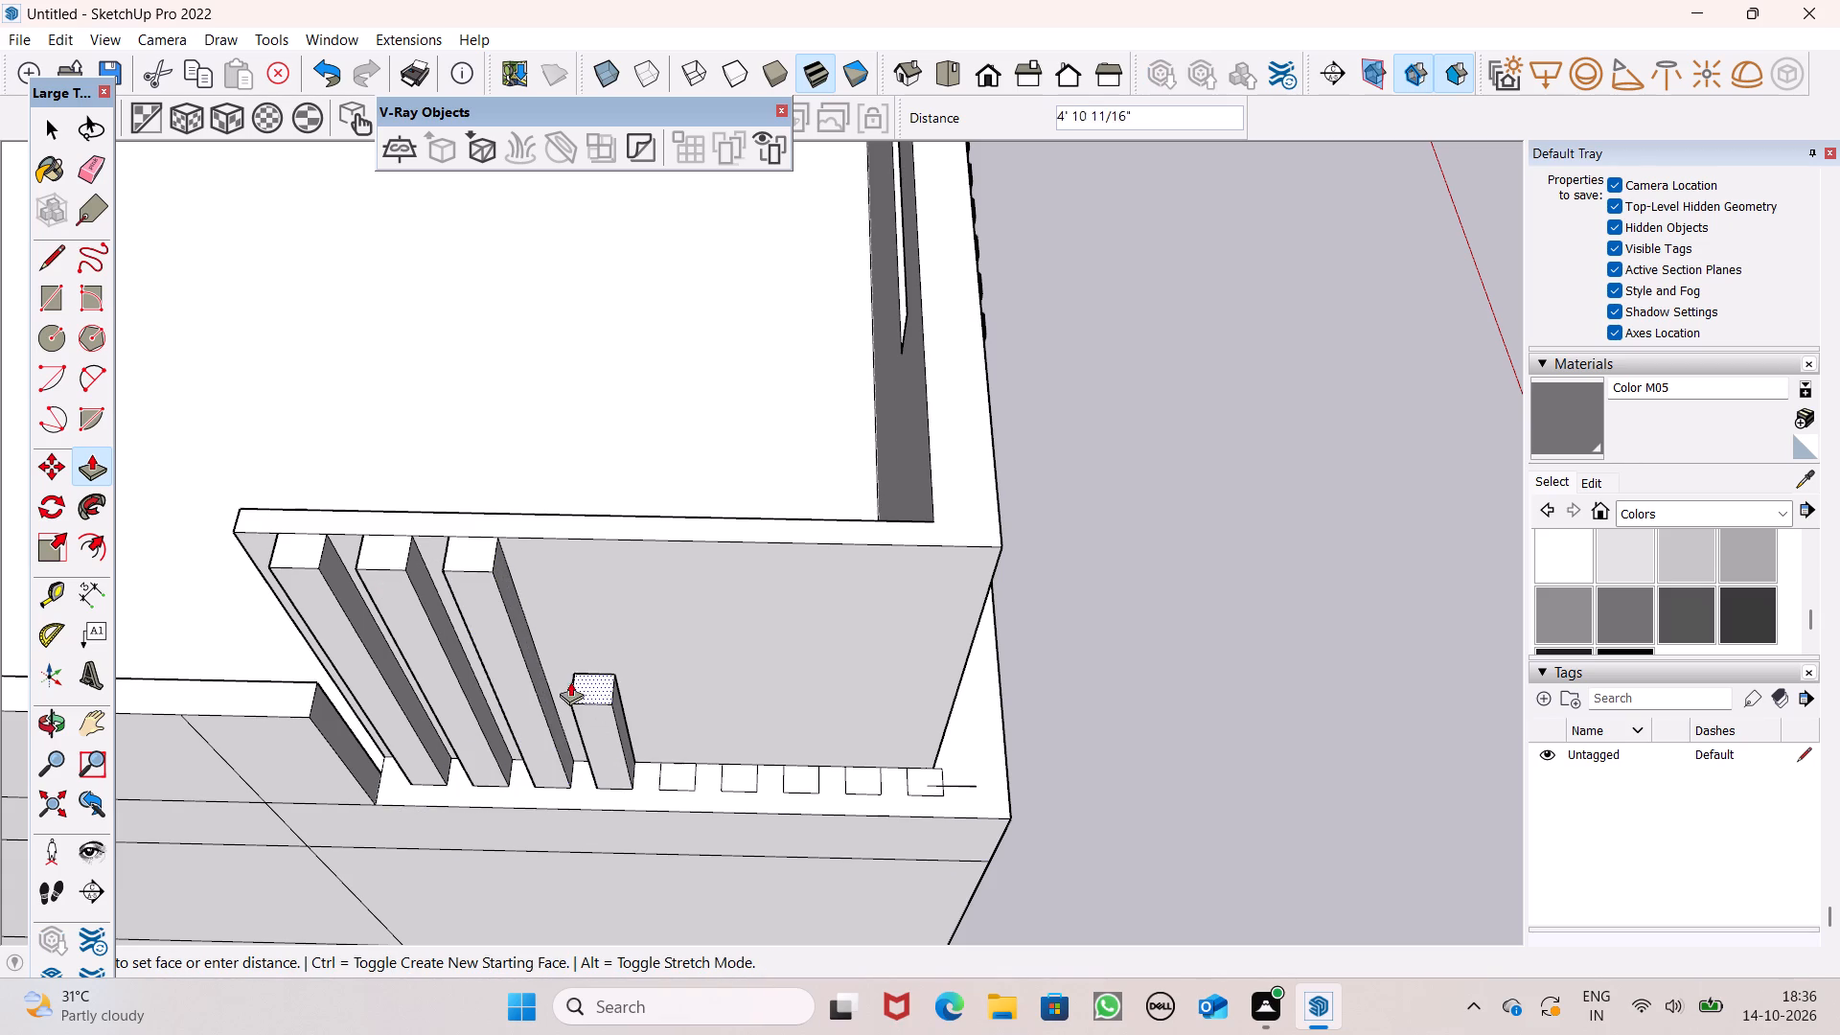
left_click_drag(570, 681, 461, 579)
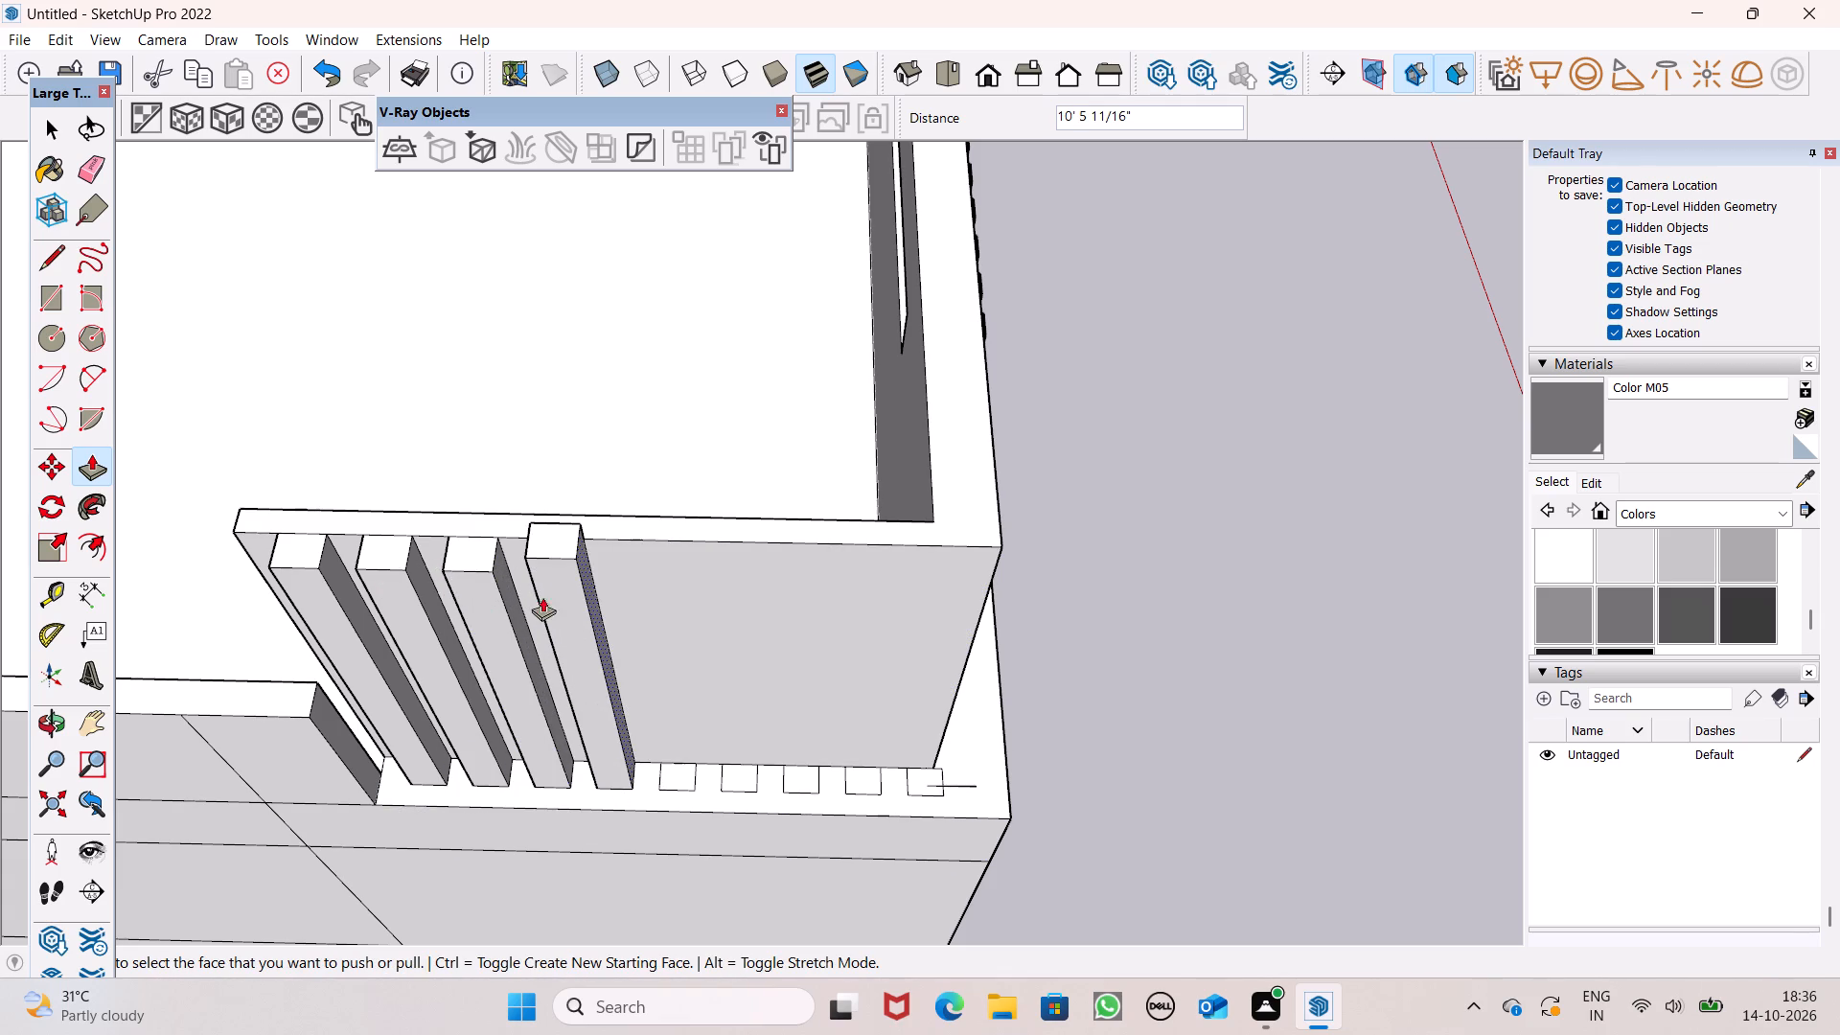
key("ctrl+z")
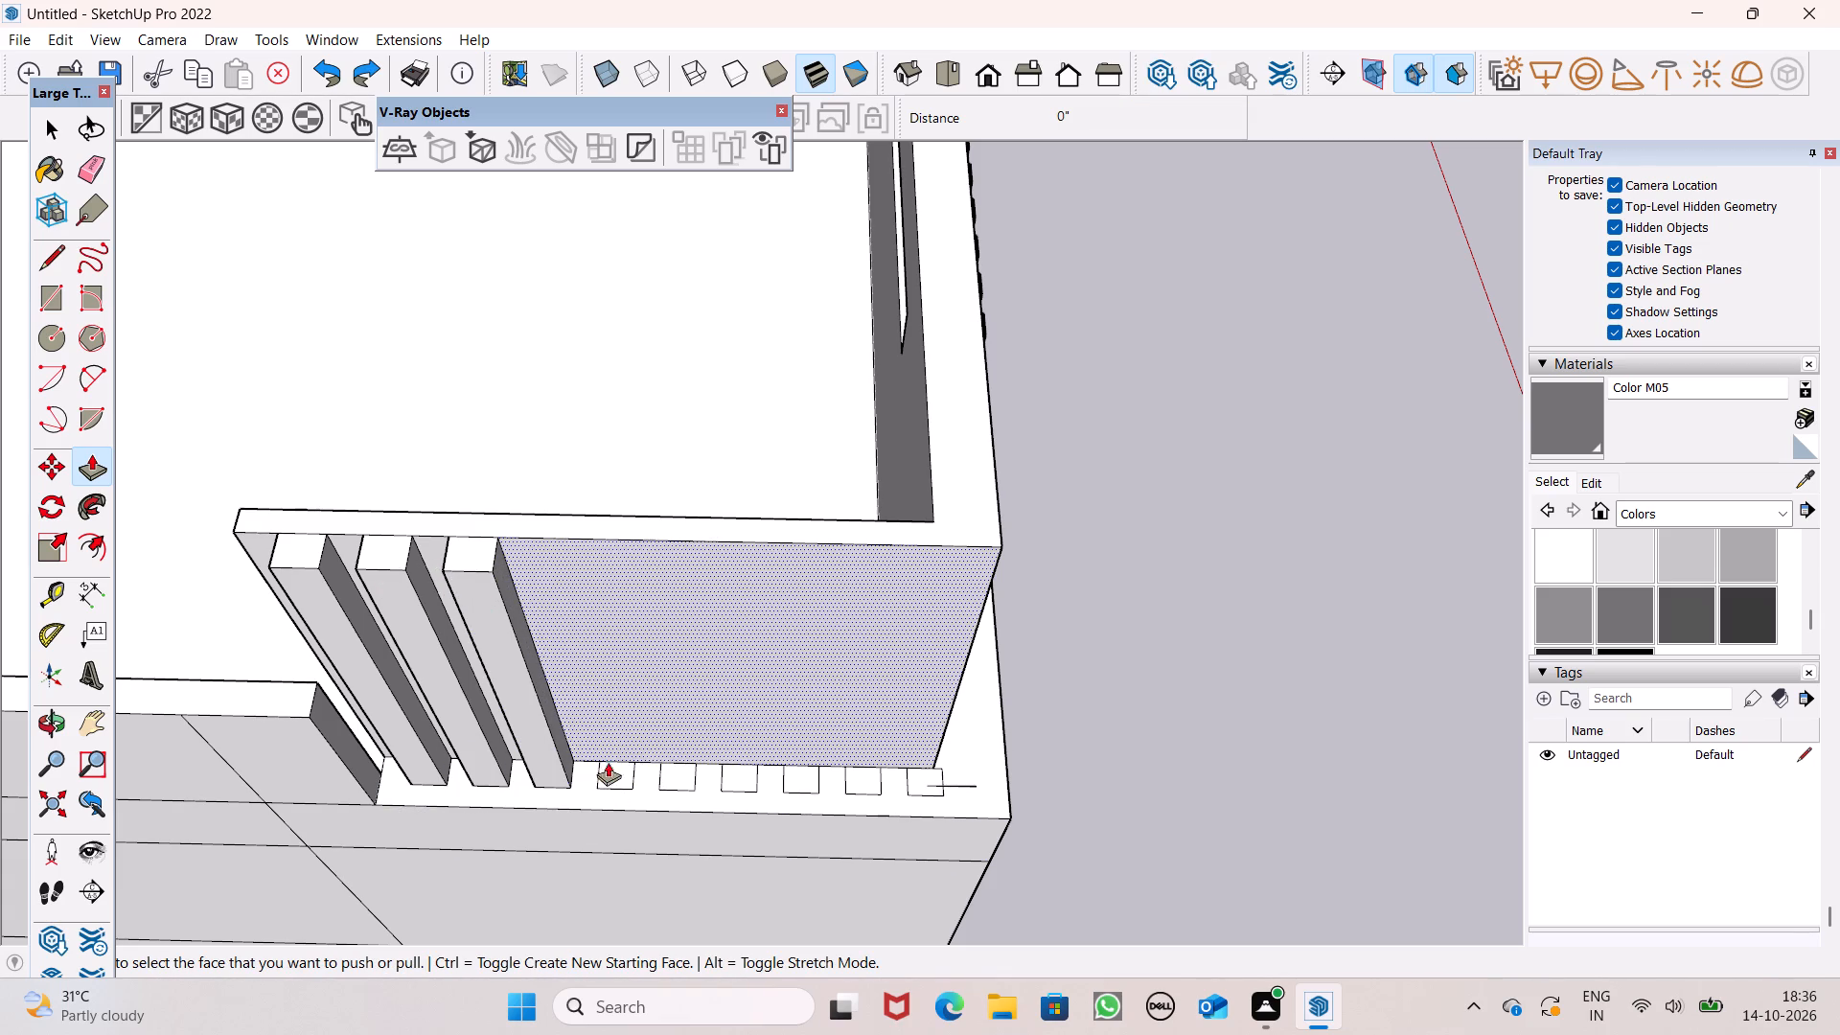
Push/Pull the remaining six rectangles along the side ledge up 10' to match the first three posts.
left_click_drag(615, 776, 498, 568)
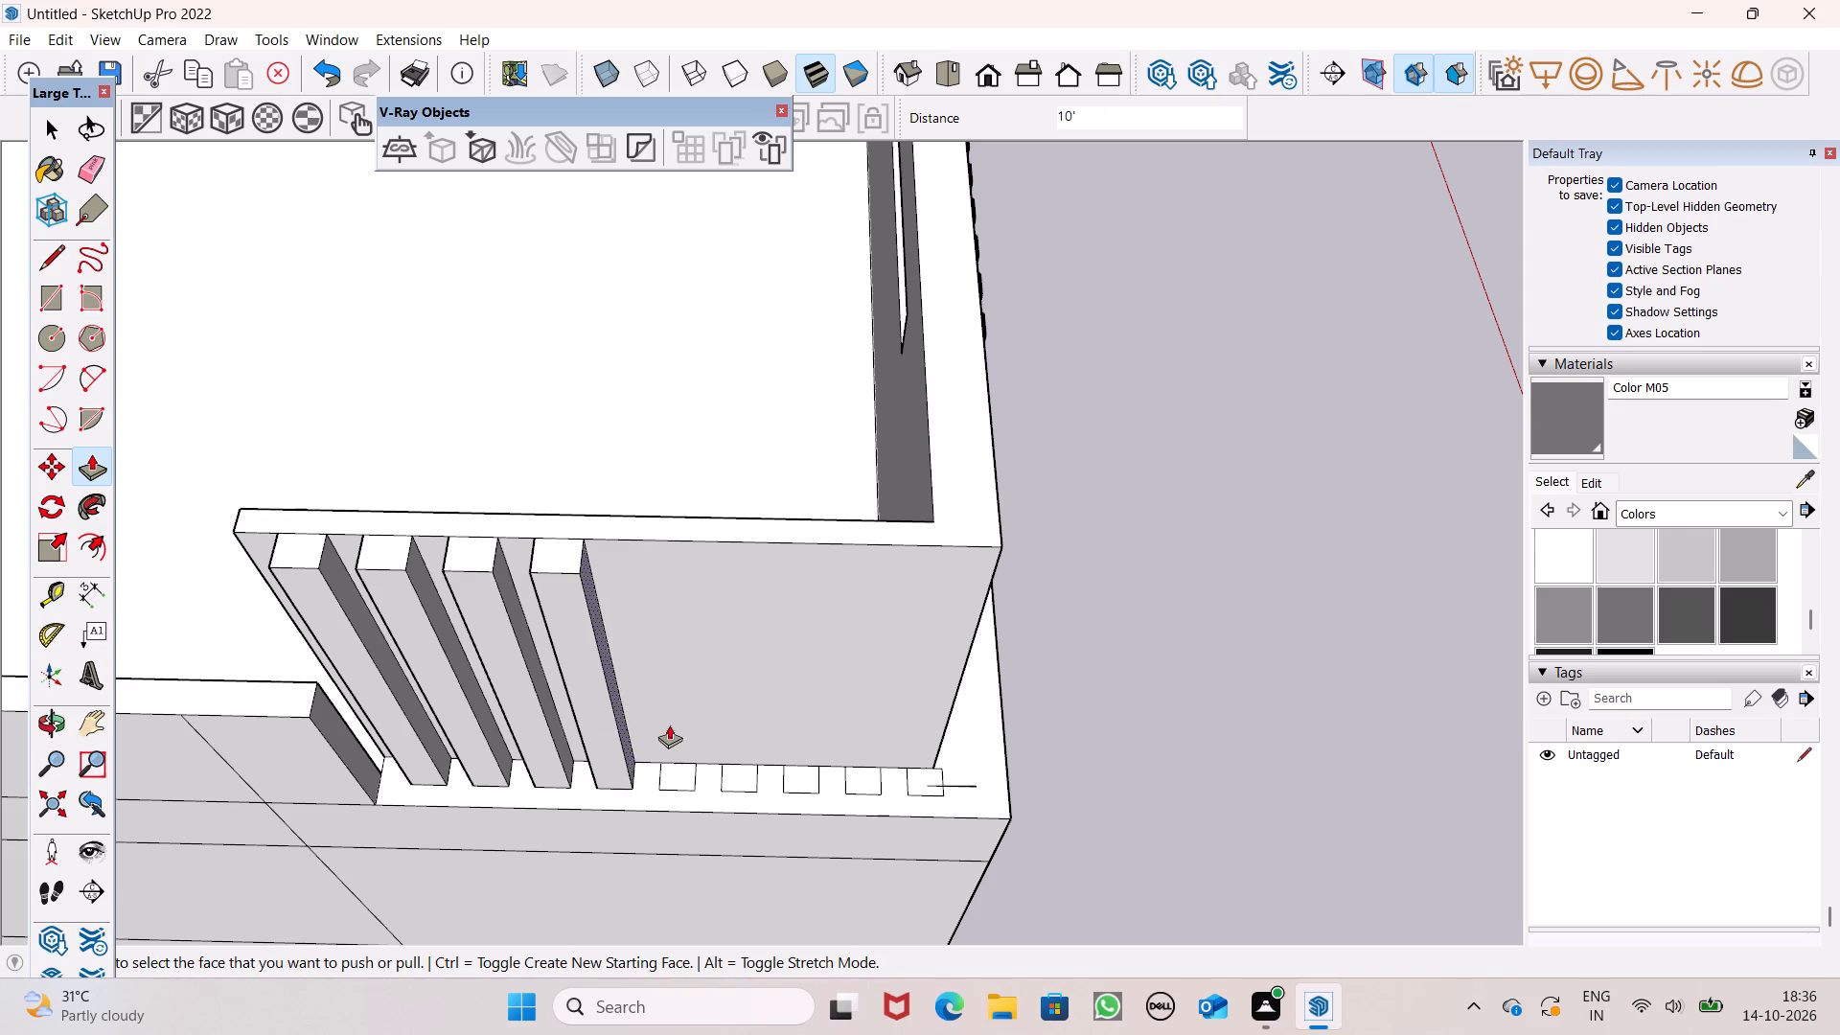
left_click_drag(671, 777, 558, 577)
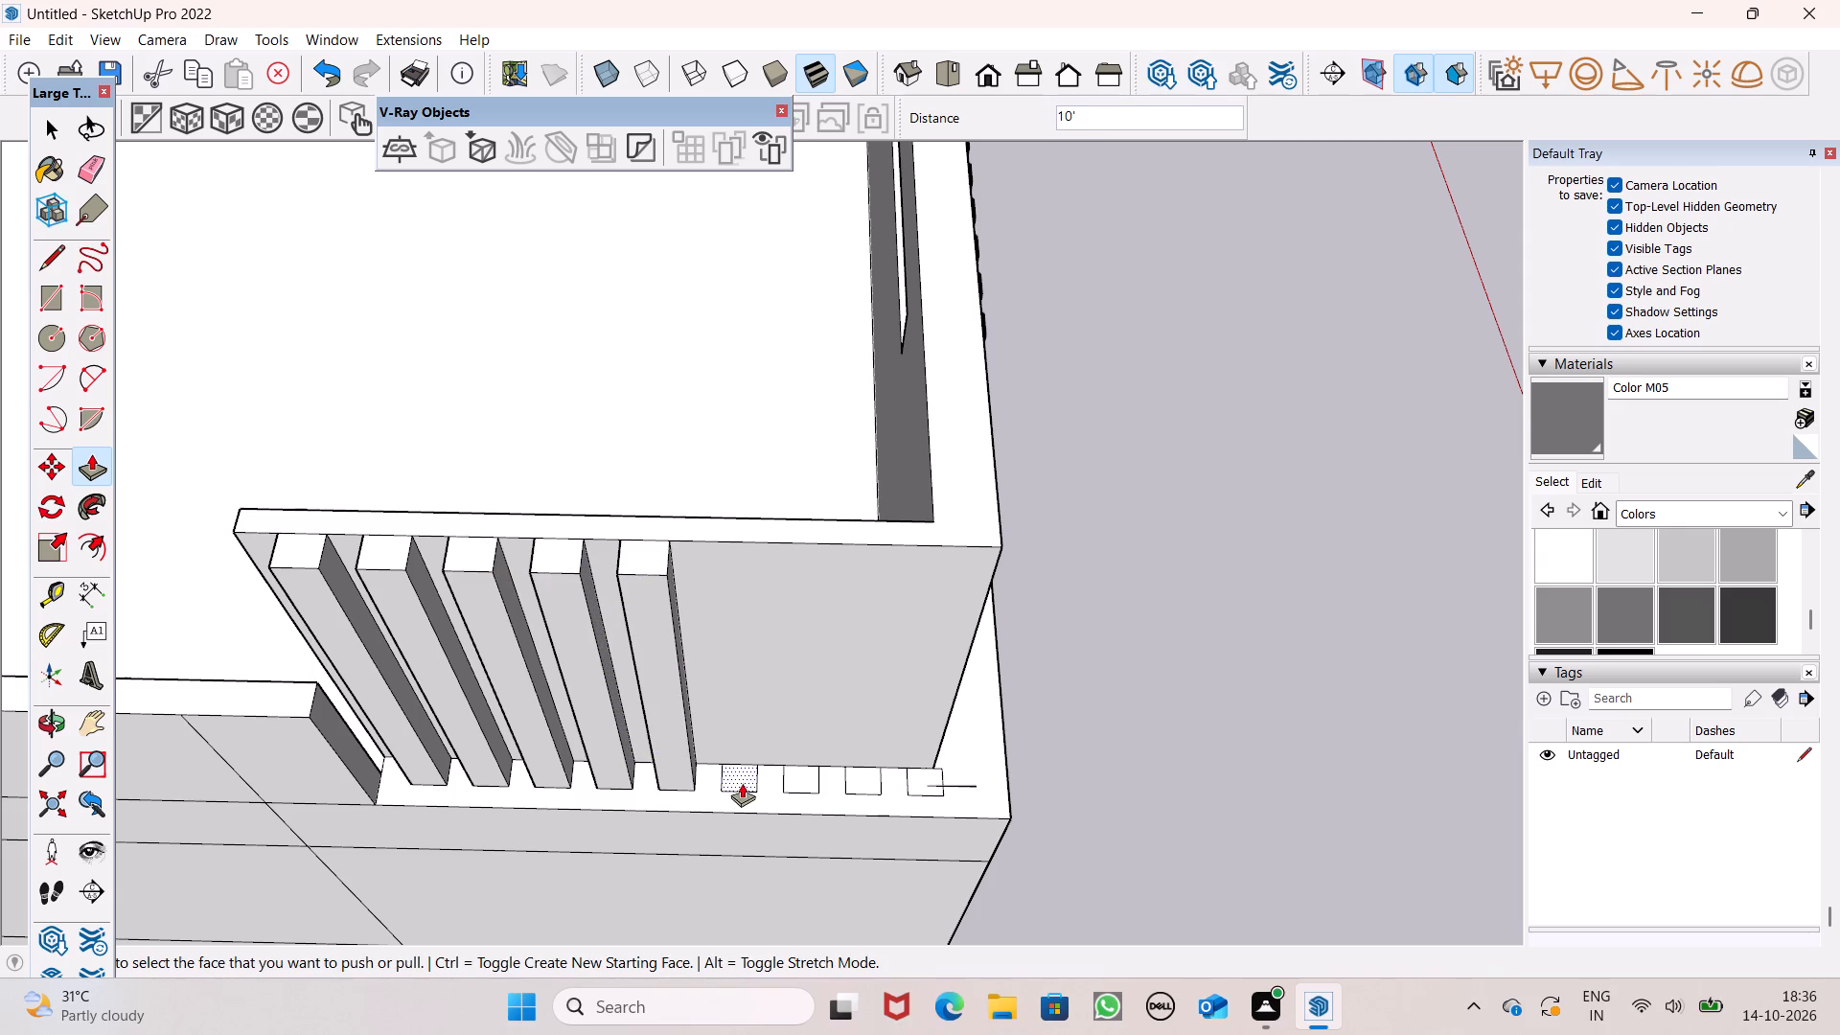
left_click_drag(744, 783, 647, 575)
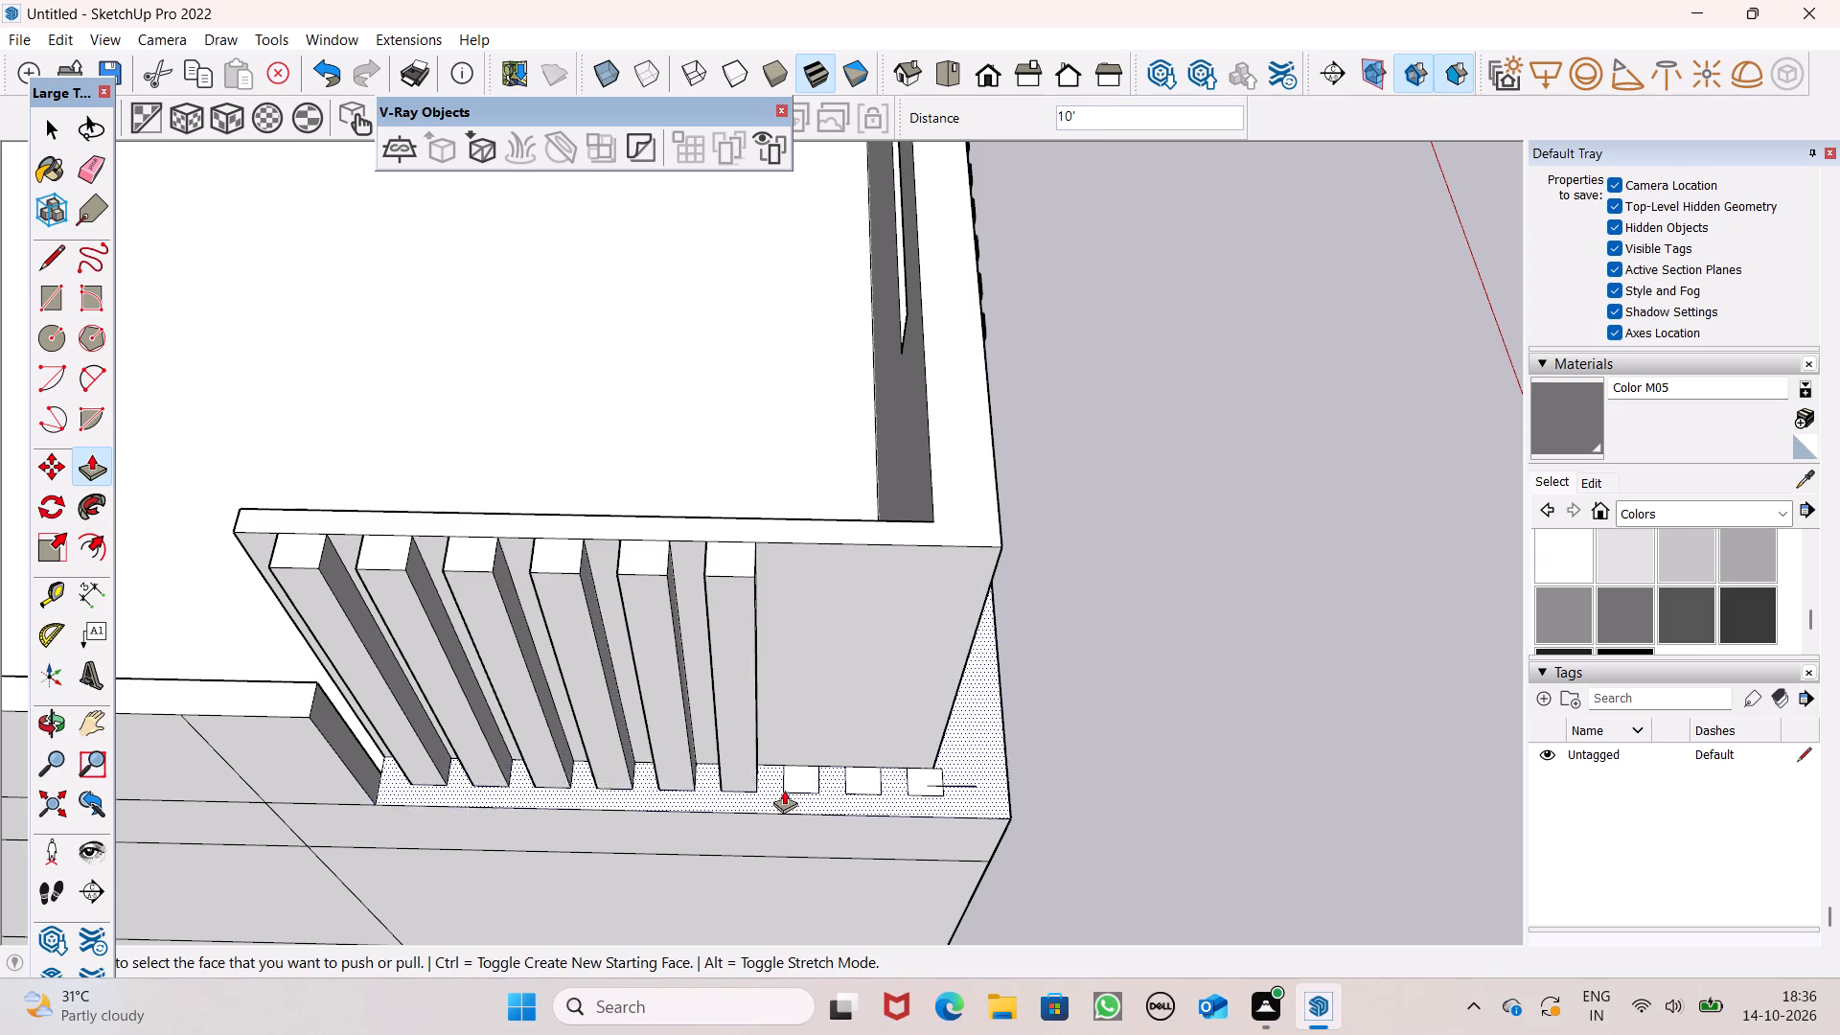
left_click_drag(791, 780, 707, 579)
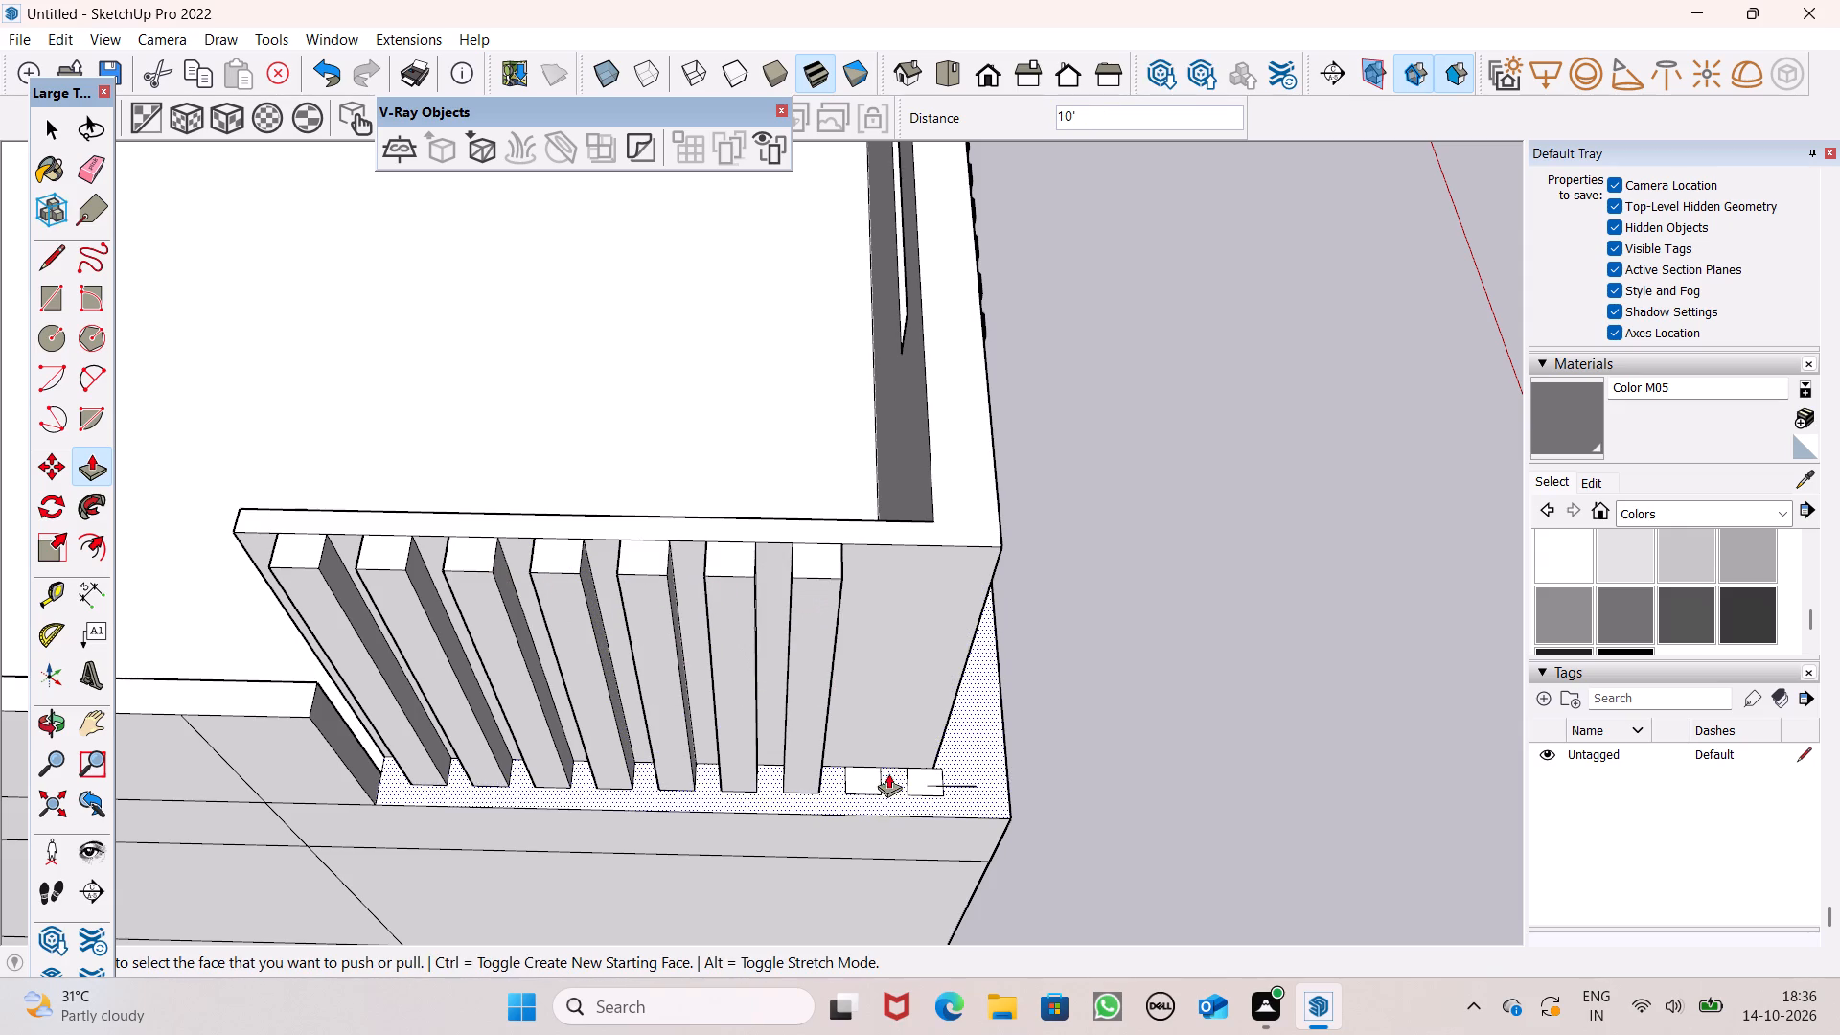
left_click_drag(869, 782, 798, 575)
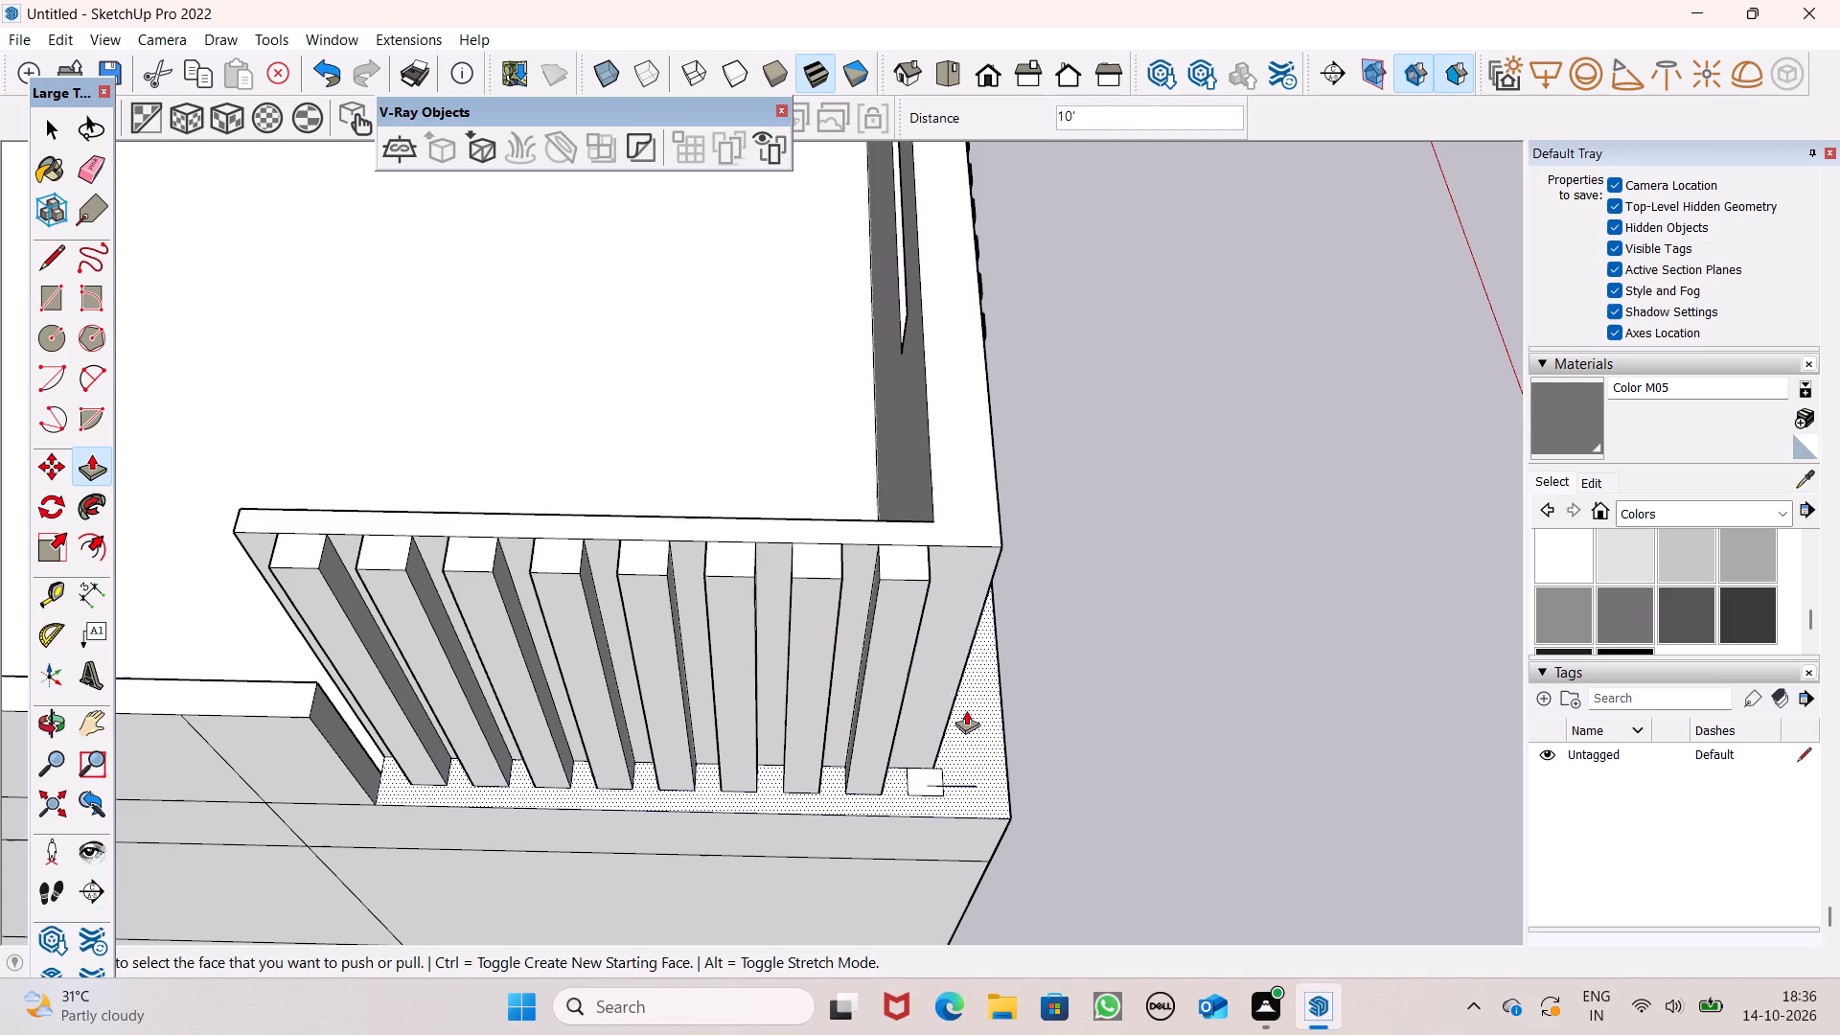
left_click_drag(922, 785, 885, 572)
Paint the top faces of all nine side-wall posts with the dark grey Color M05.
left_click(1558, 425)
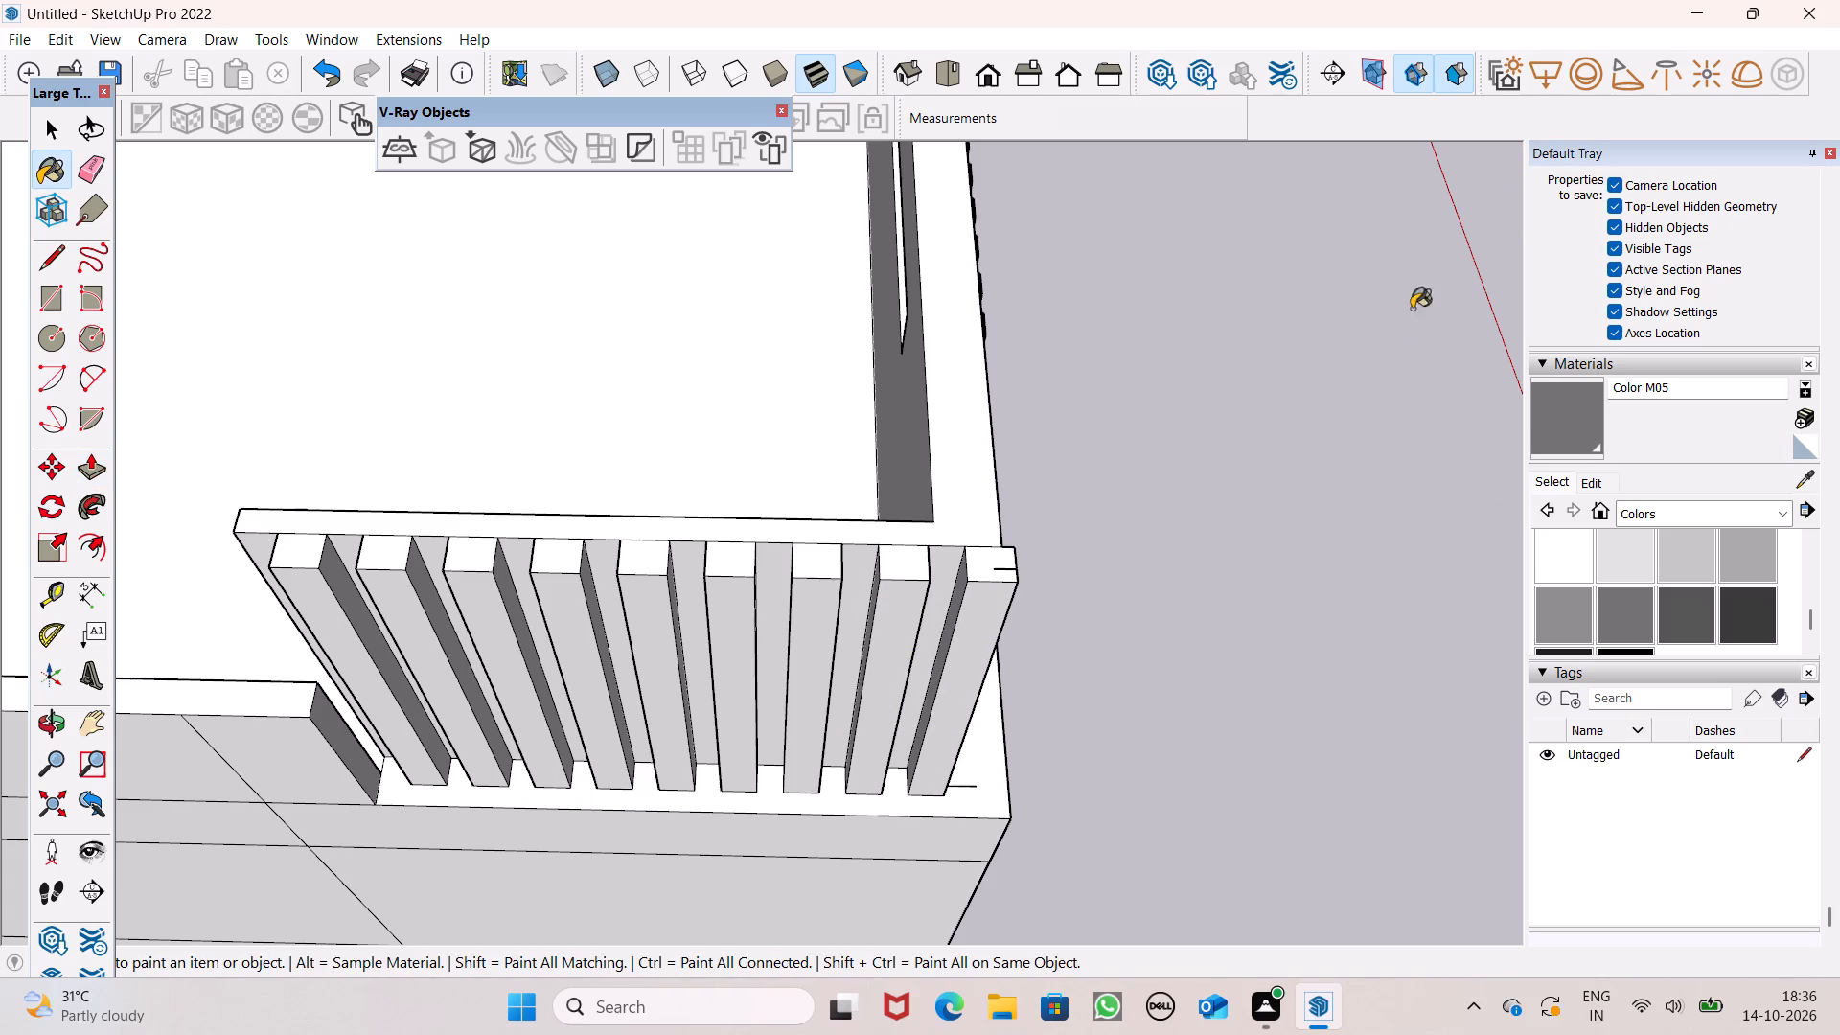
left_click(1587, 405)
left_click(1570, 407)
scroll(349, 546, "up", 3)
left_click_drag(273, 563, 297, 563)
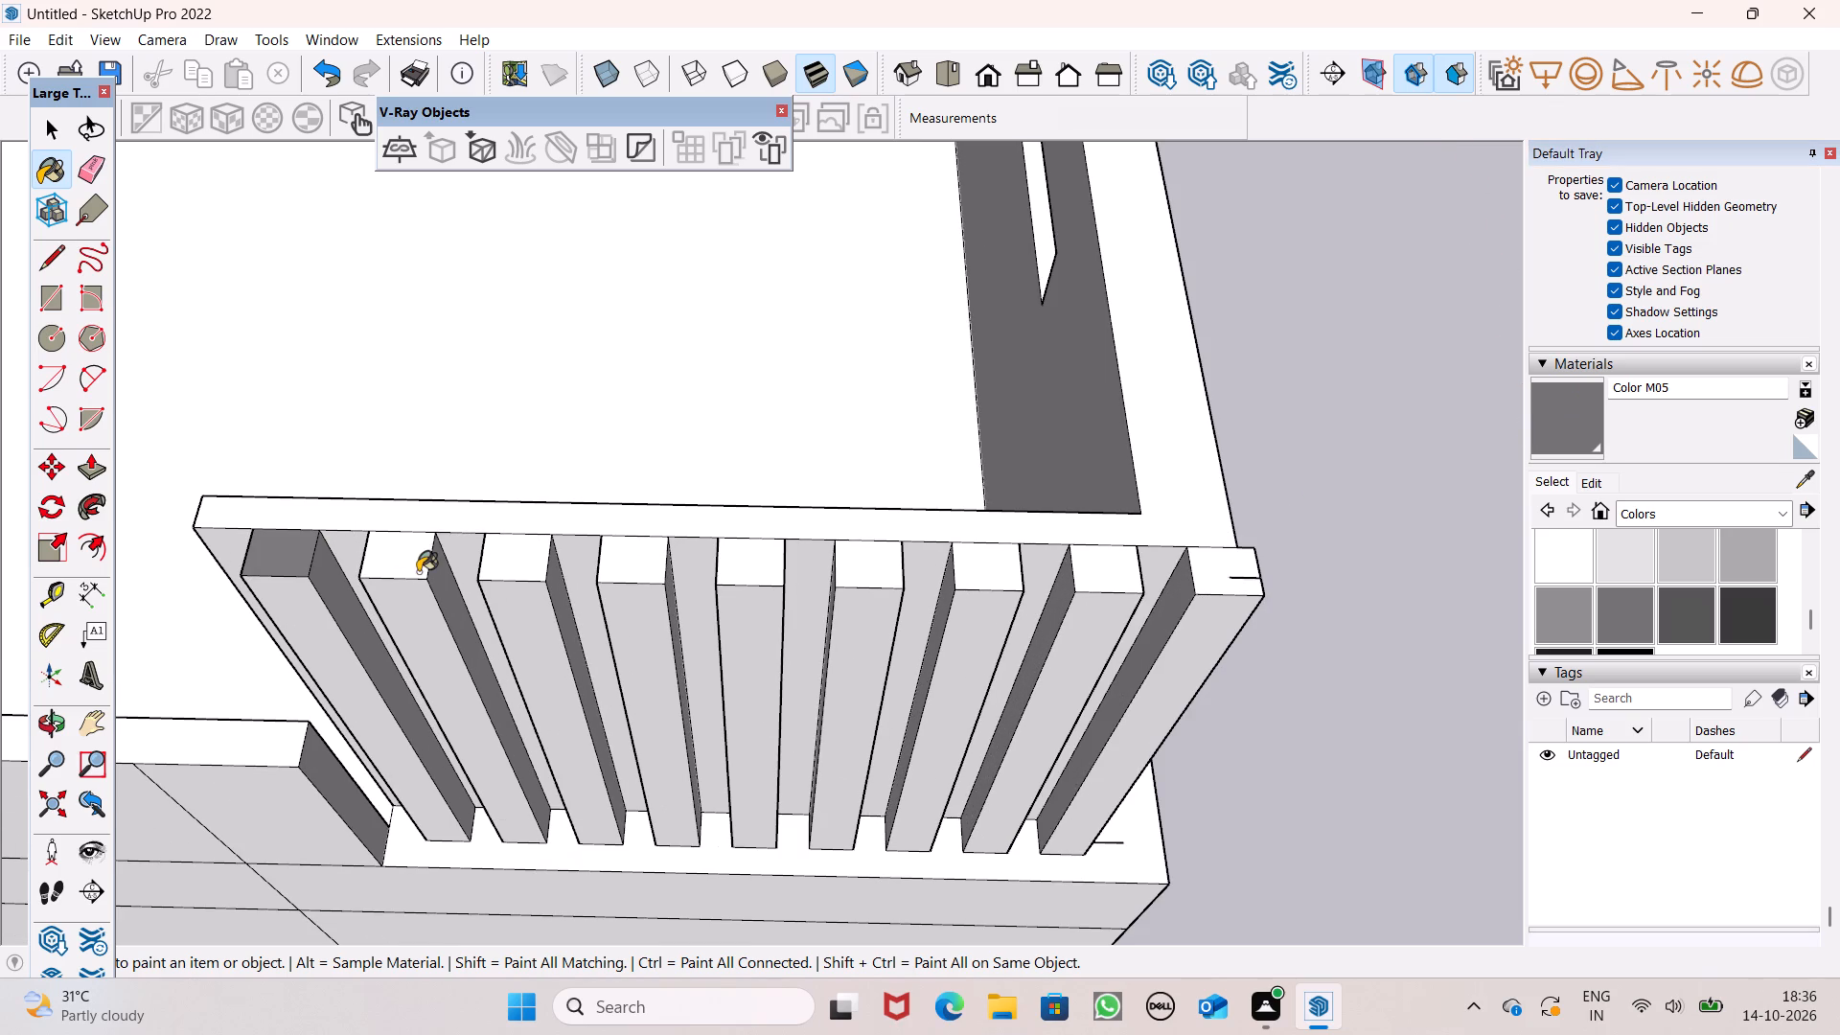
left_click(418, 572)
left_click_drag(480, 563, 528, 563)
left_click(658, 574)
left_click(744, 575)
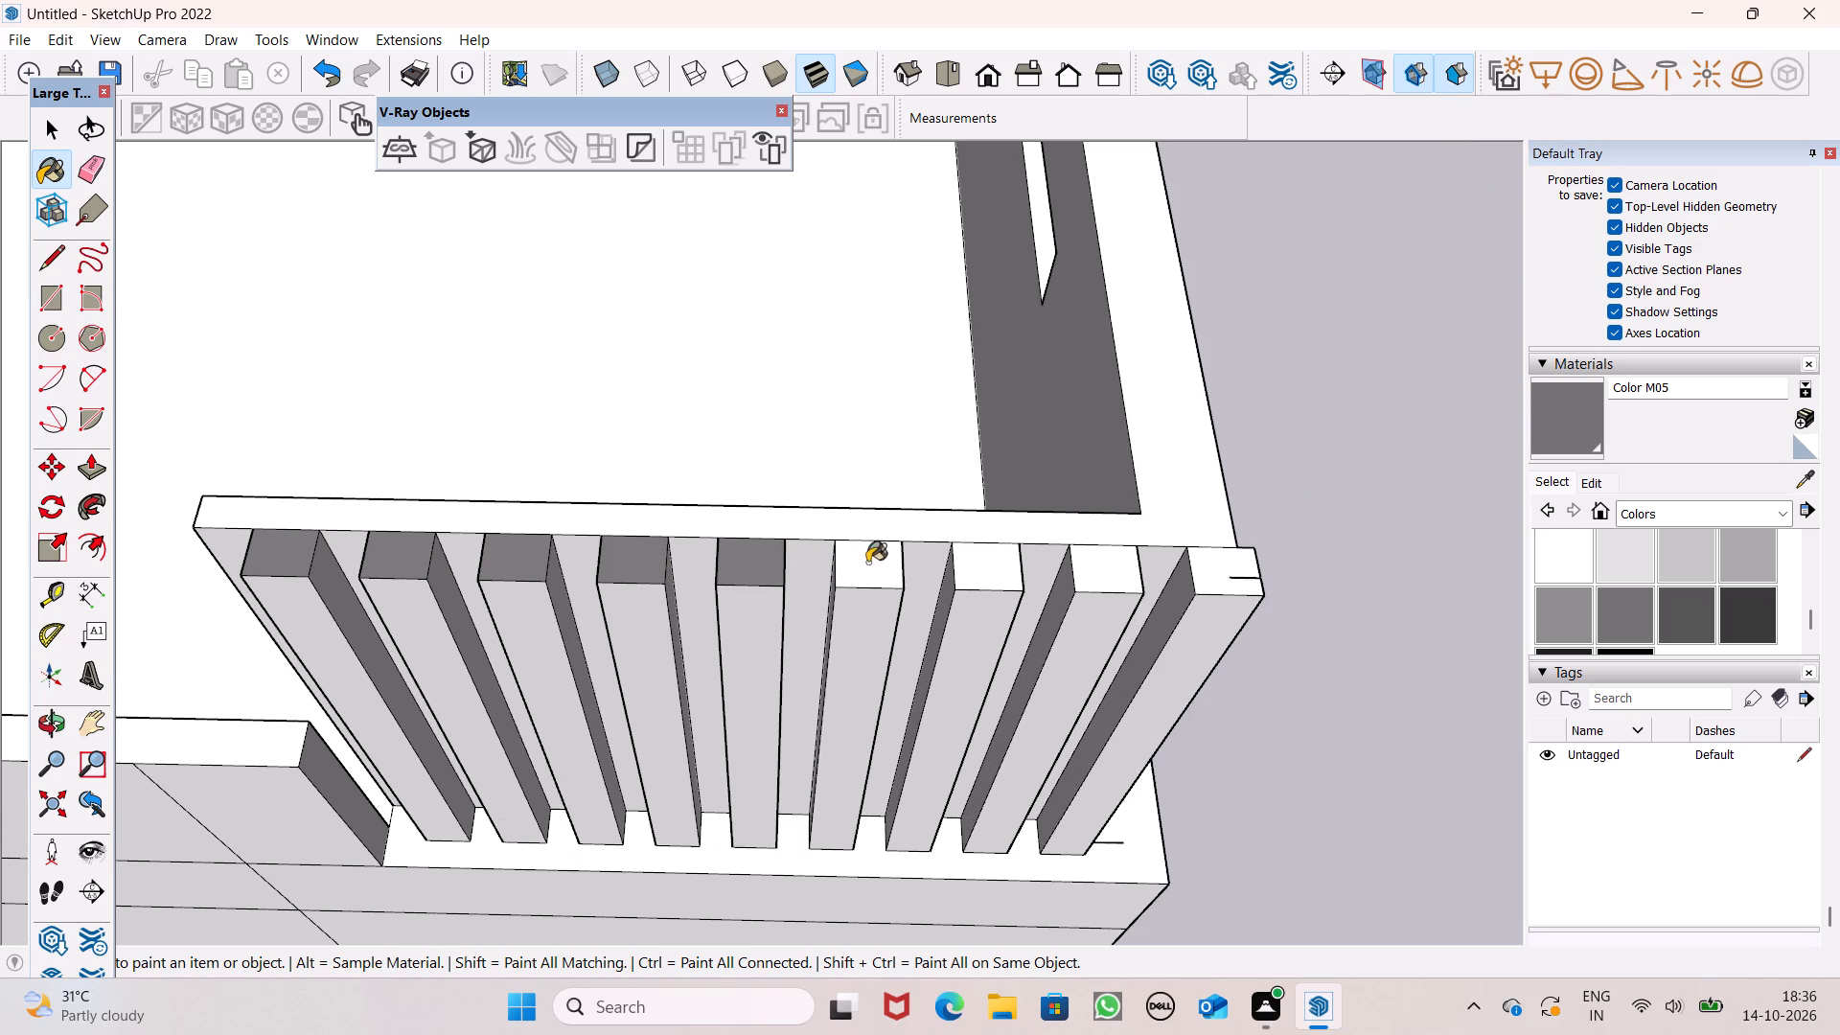
left_click(868, 563)
left_click(996, 575)
left_click_drag(1111, 562, 1121, 563)
left_click(1245, 574)
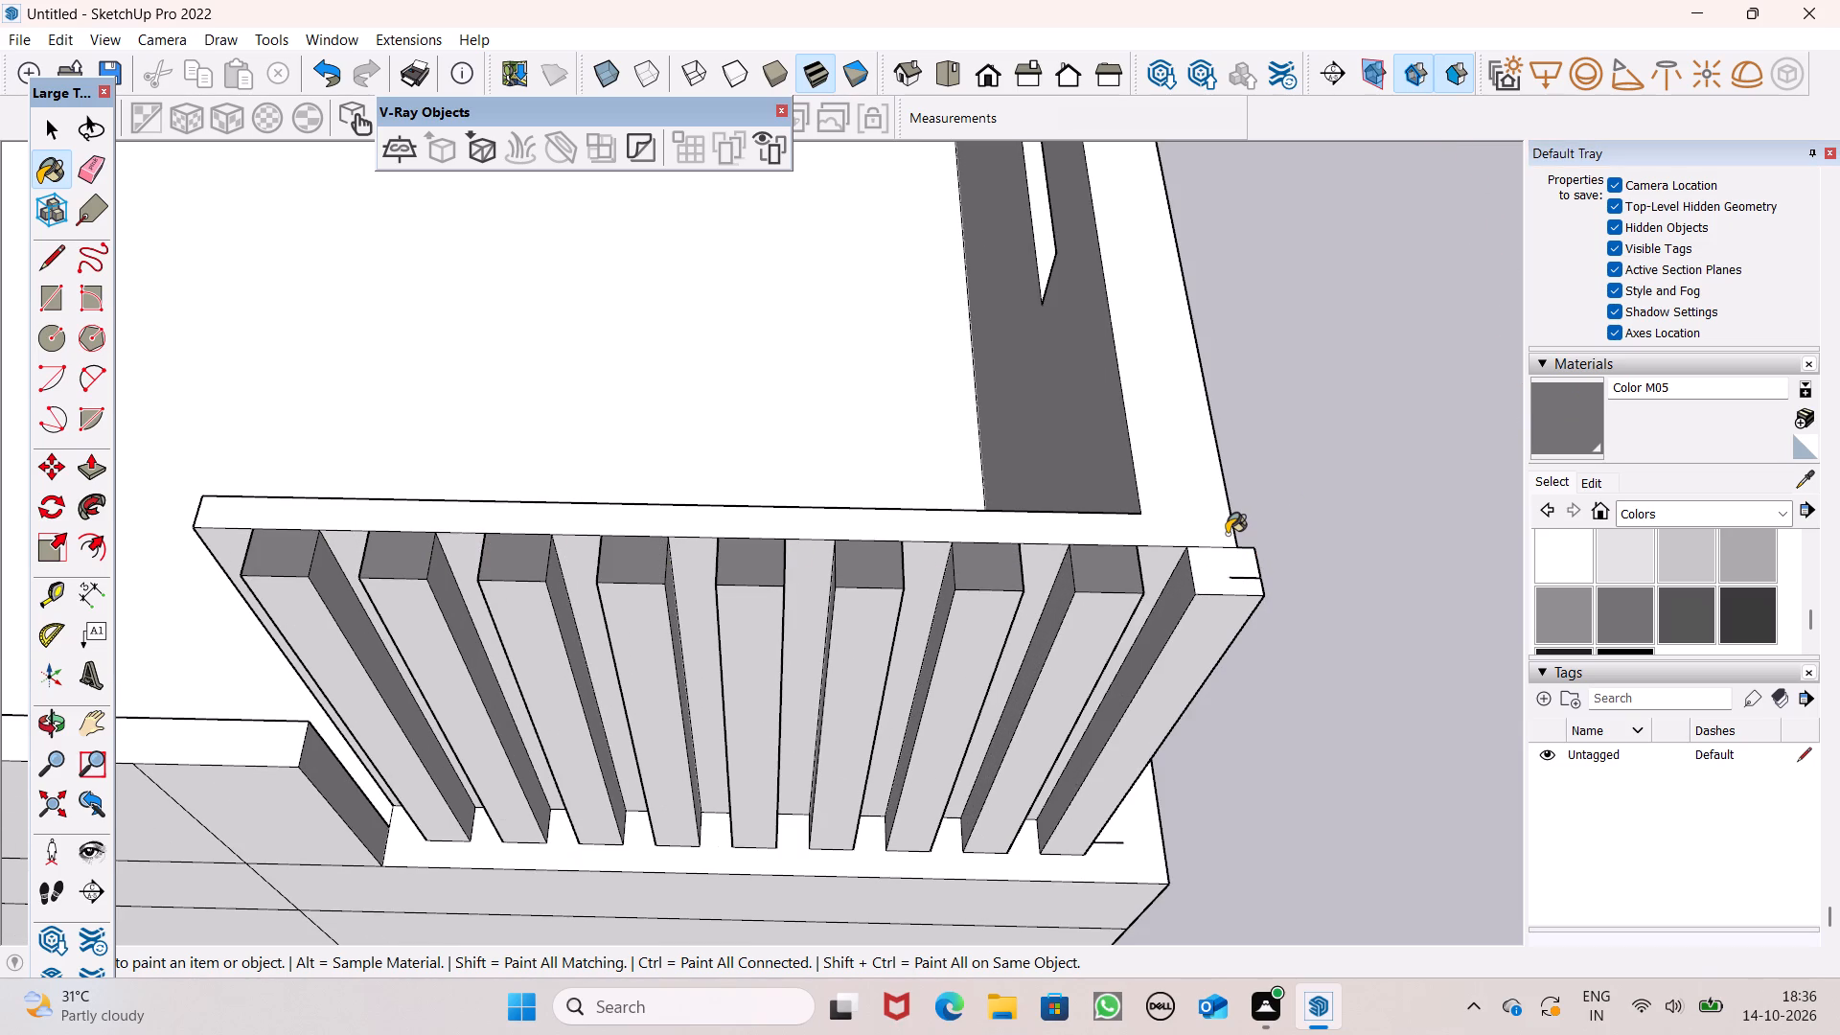
Paint one long side of the rearmost post and the outer faces of the second to fourth posts with Color M05.
scroll(518, 631, "up", 3)
left_click_drag(281, 640, 302, 636)
left_click(397, 614)
left_click(549, 649)
left_click(718, 641)
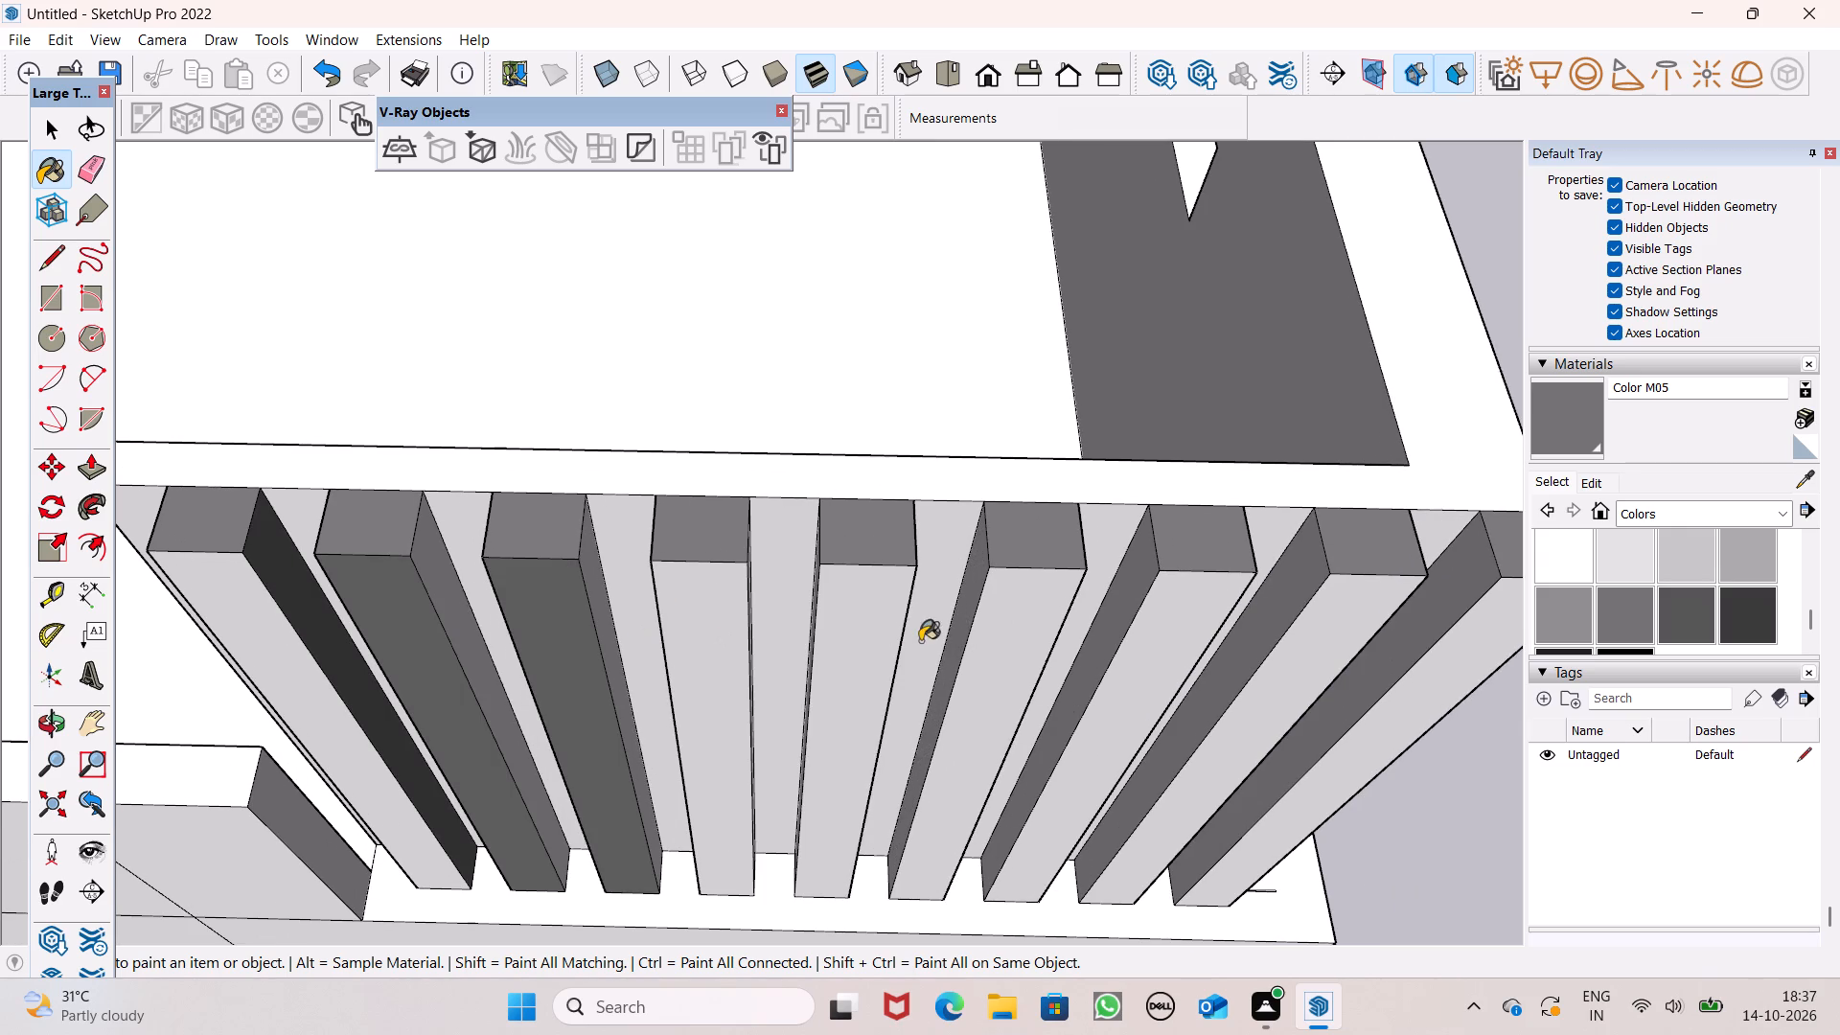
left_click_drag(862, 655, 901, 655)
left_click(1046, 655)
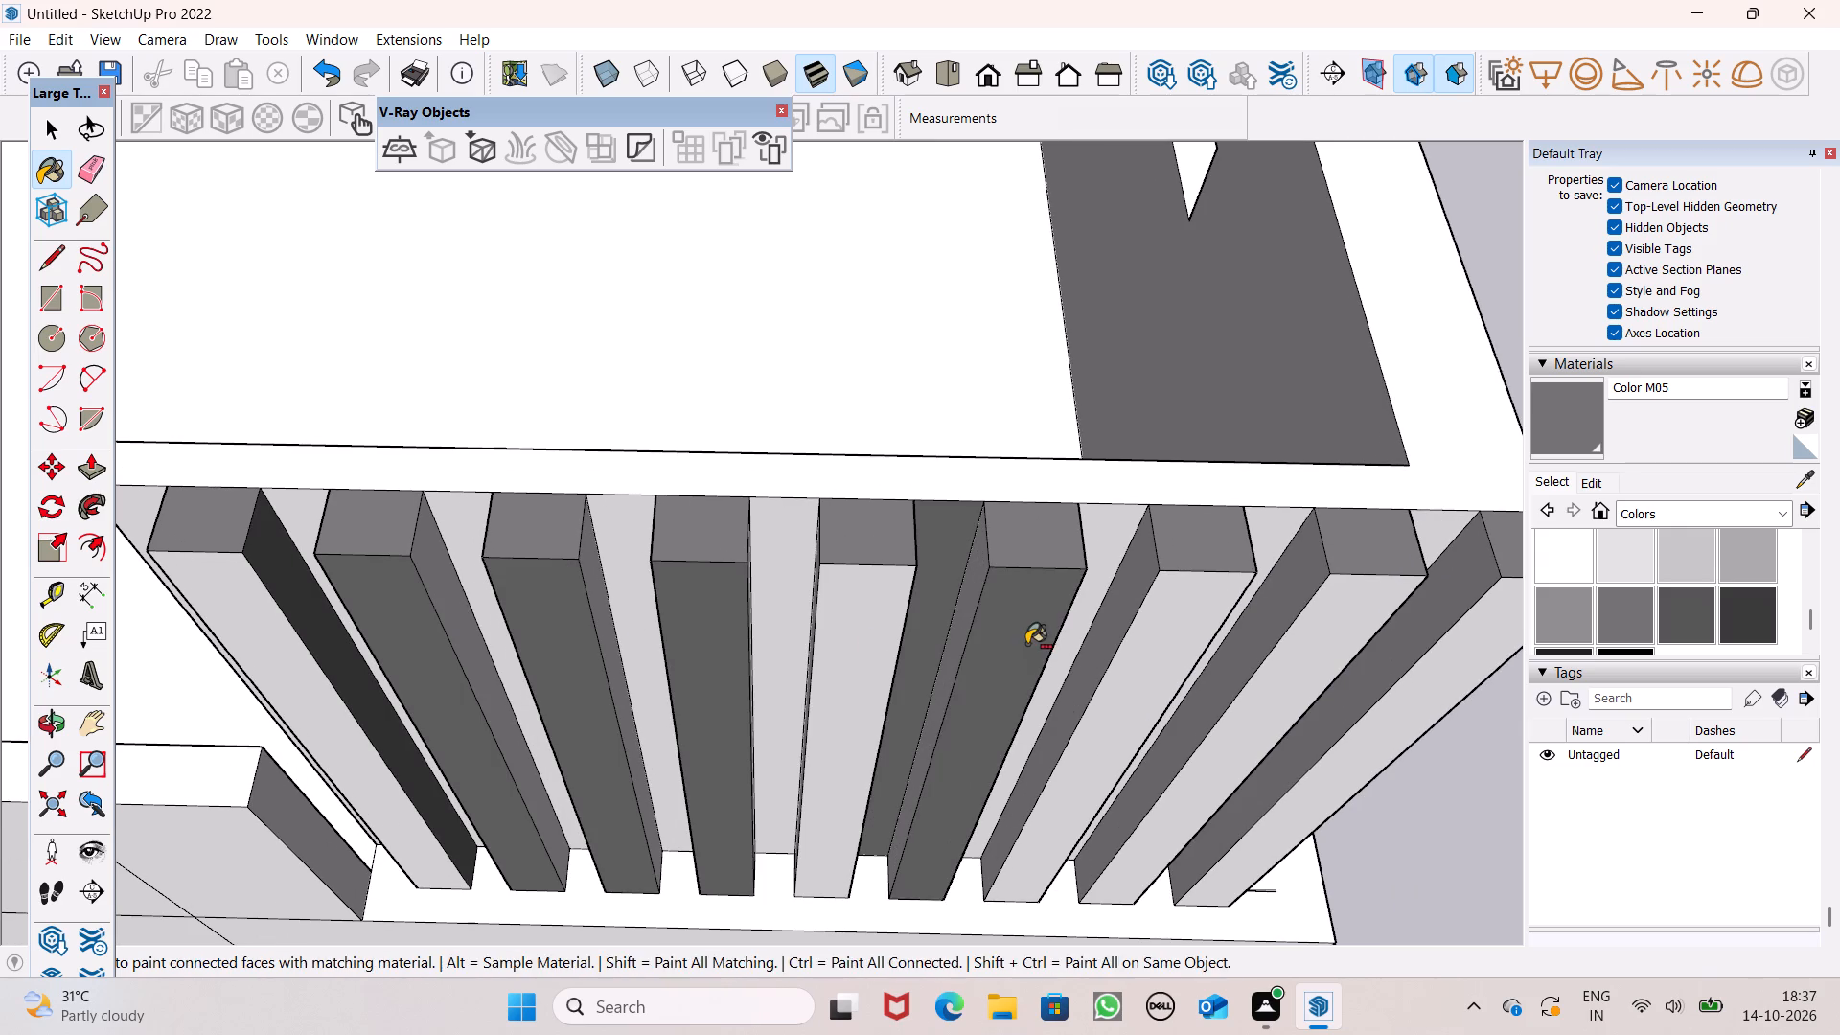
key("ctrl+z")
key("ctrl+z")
Paint the outer faces of the fifth to ninth posts and of the rearmost post with Color M05.
left_click(1027, 652)
left_click(866, 685)
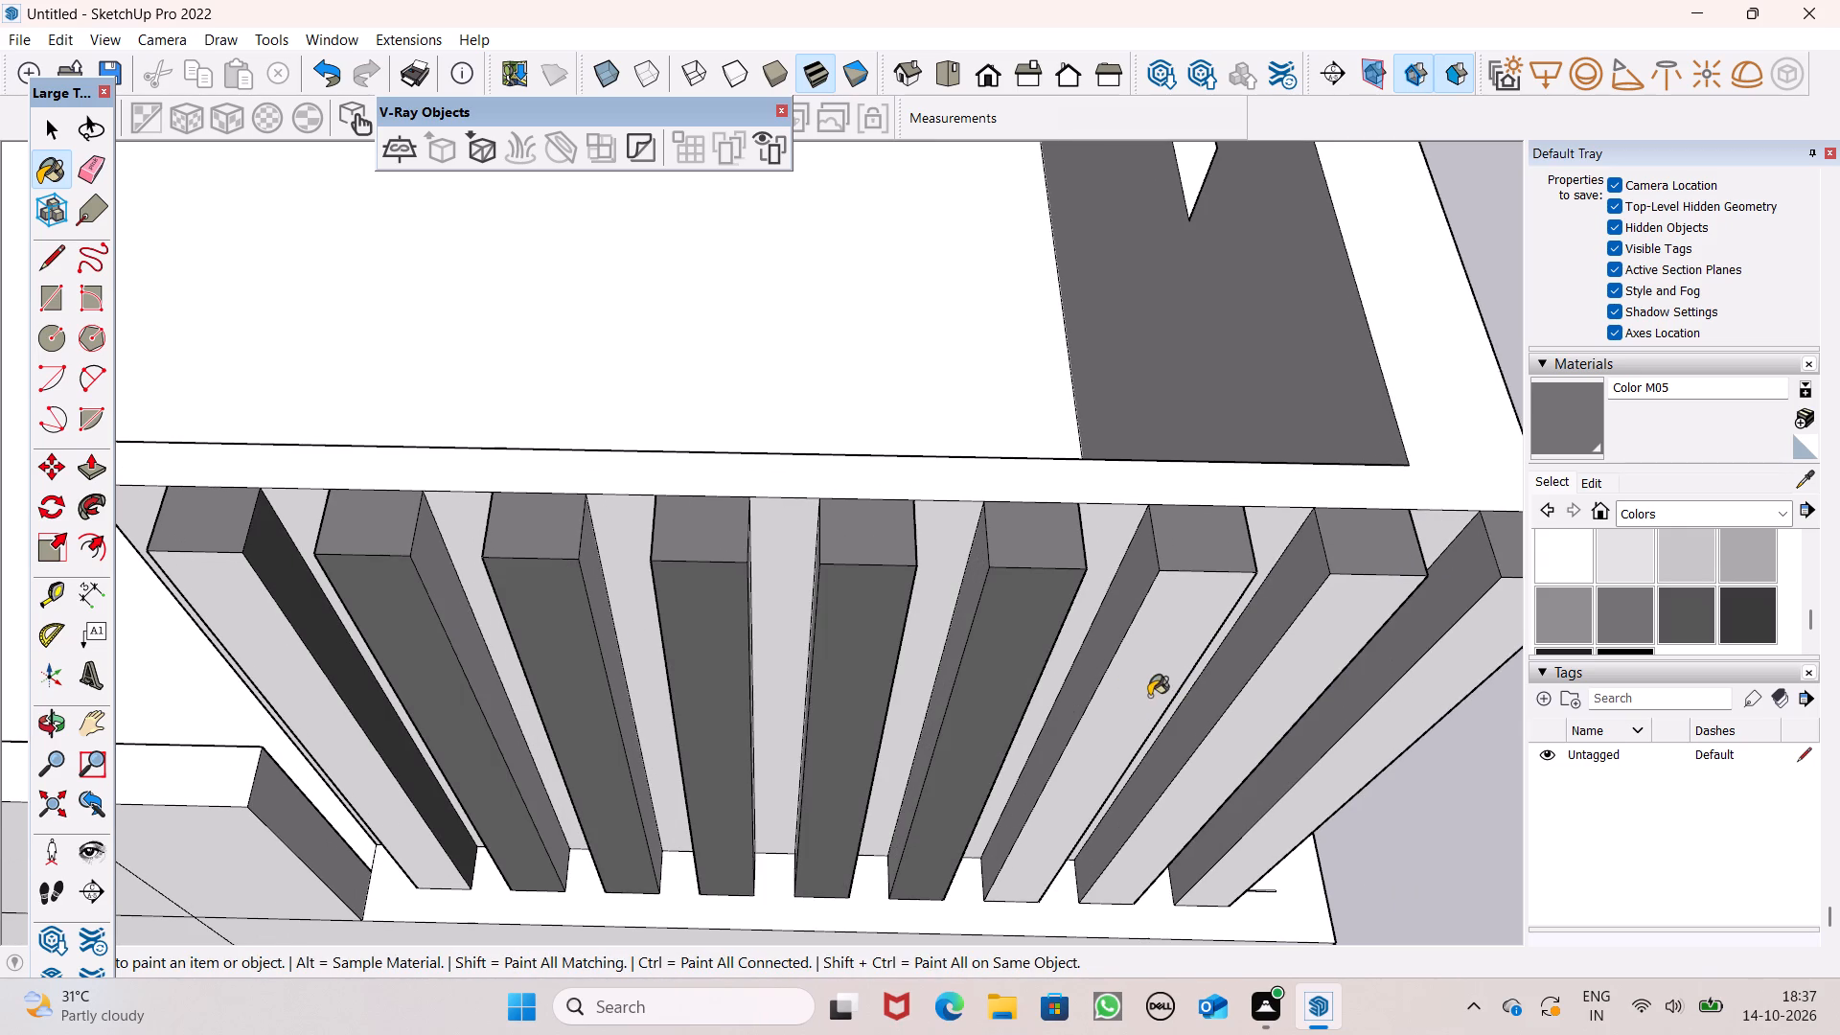
left_click(1149, 696)
left_click(1282, 689)
left_click(1393, 739)
scroll(1394, 641, "down", 1)
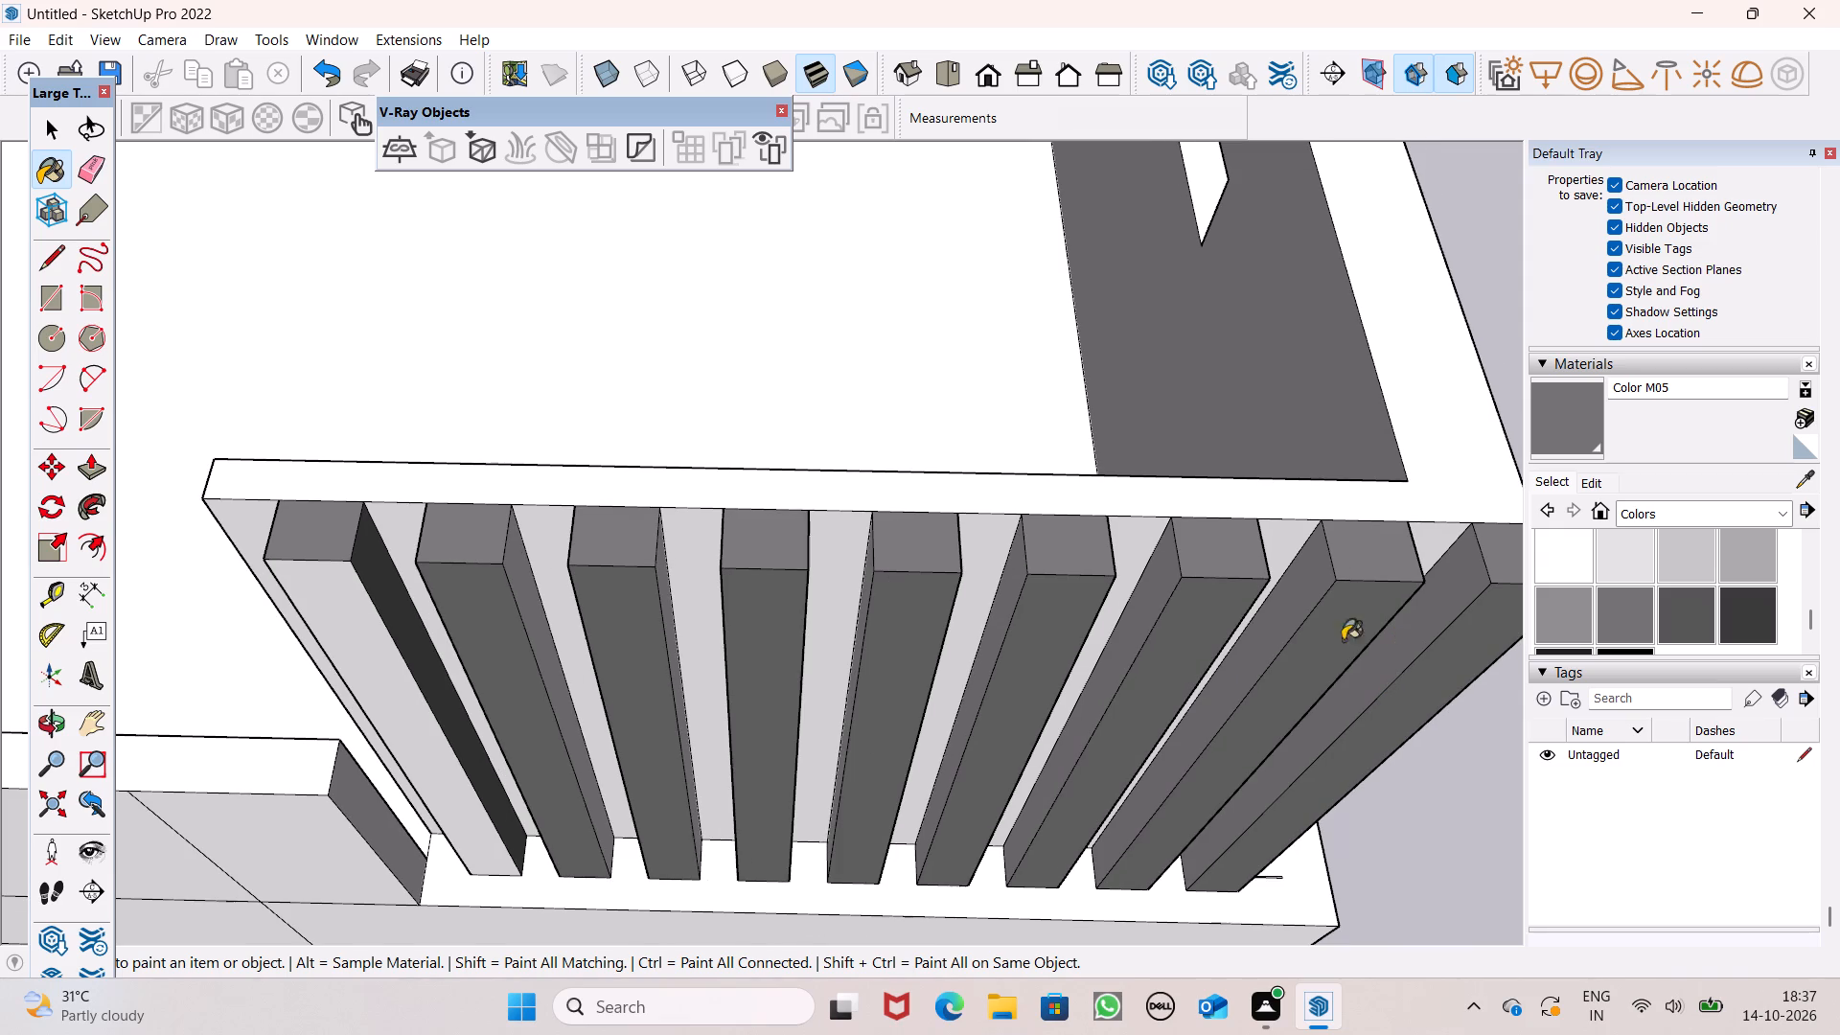
left_click_drag(370, 675, 393, 666)
Paint the rear-facing sides of all nine side-wall posts with Color M05.
middle_click_drag(493, 678, 989, 475)
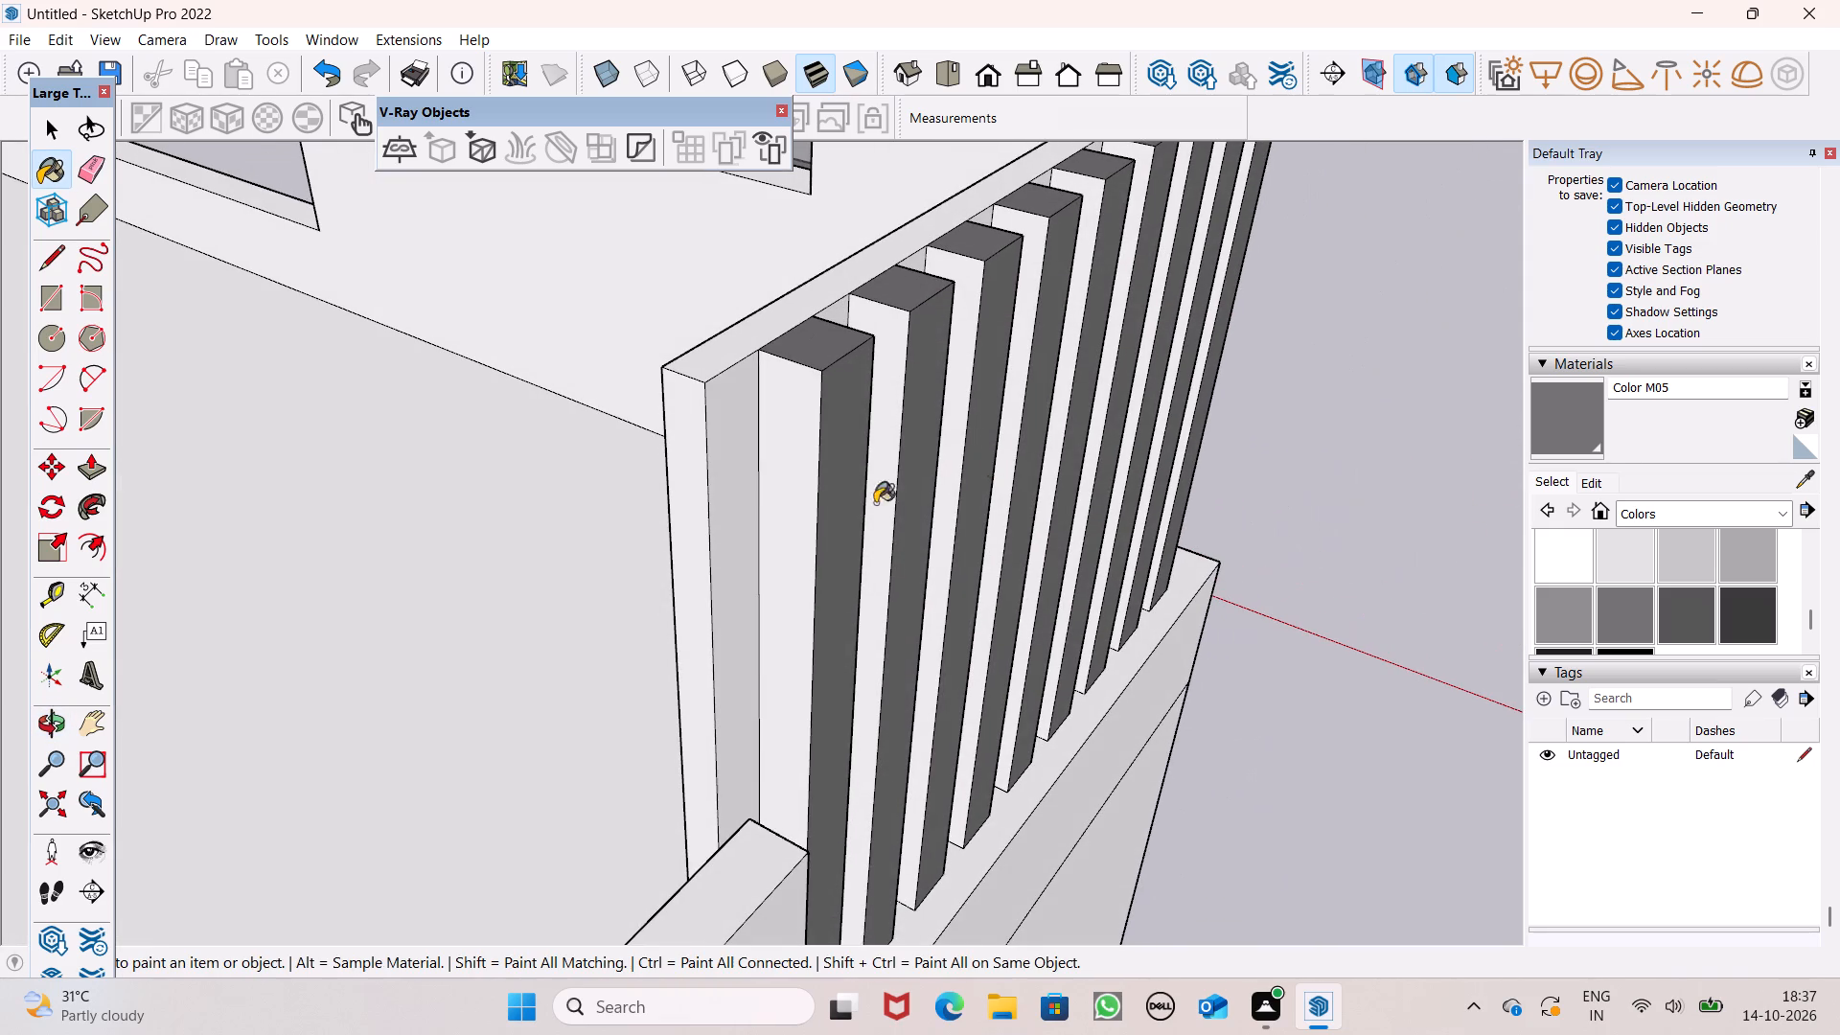
left_click(778, 494)
left_click(891, 454)
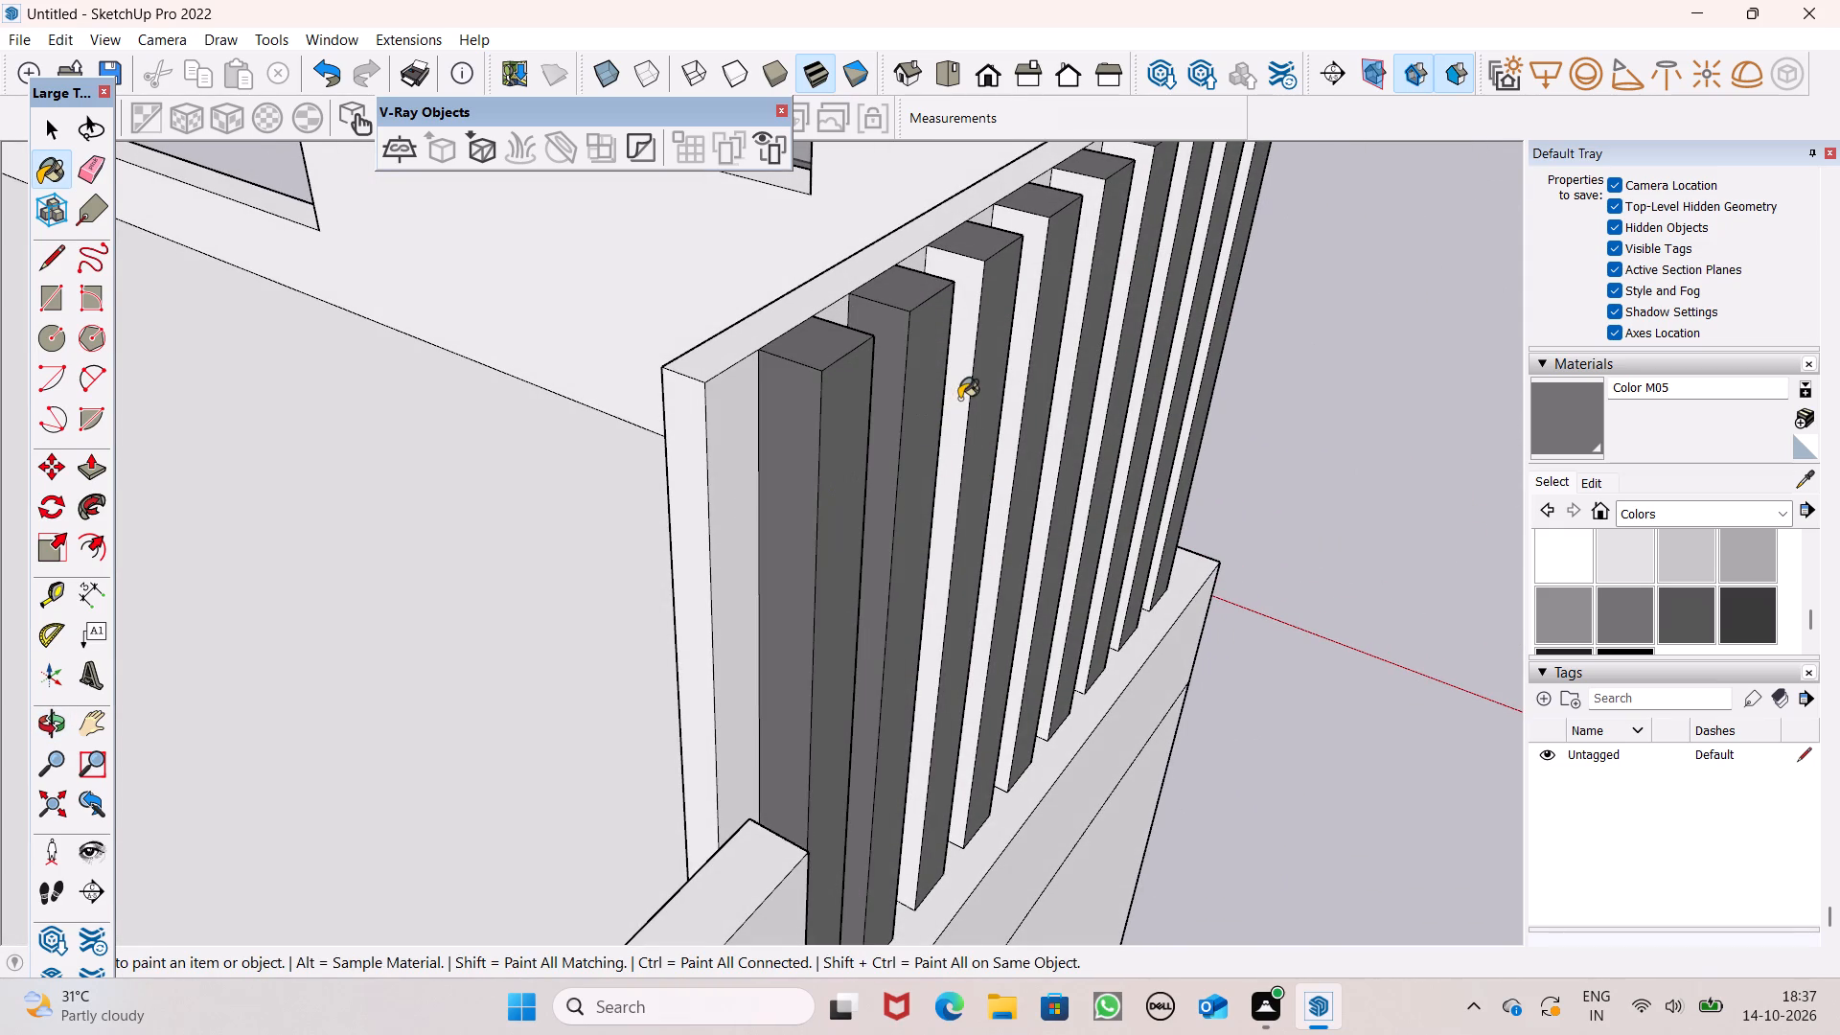
left_click(959, 399)
left_click(1021, 348)
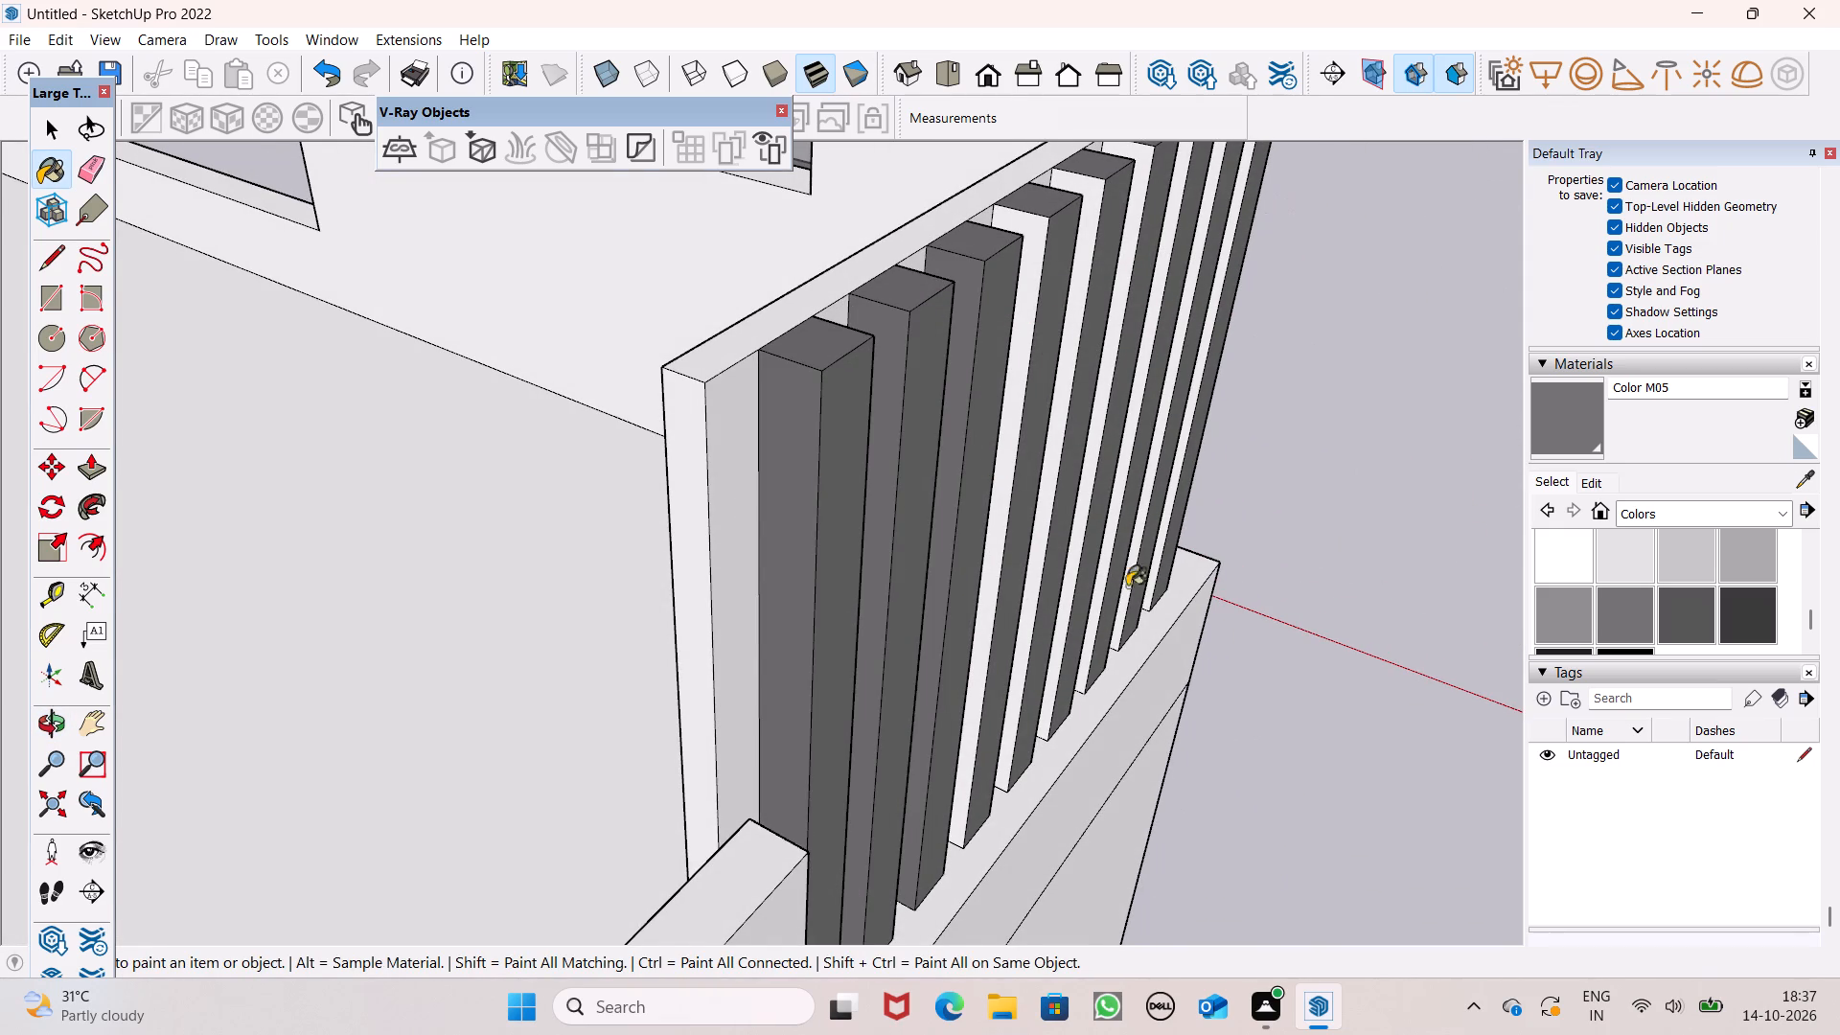
scroll(1084, 695, "down", 3)
scroll(1237, 458, "up", 1)
scroll(1259, 322, "up", 3)
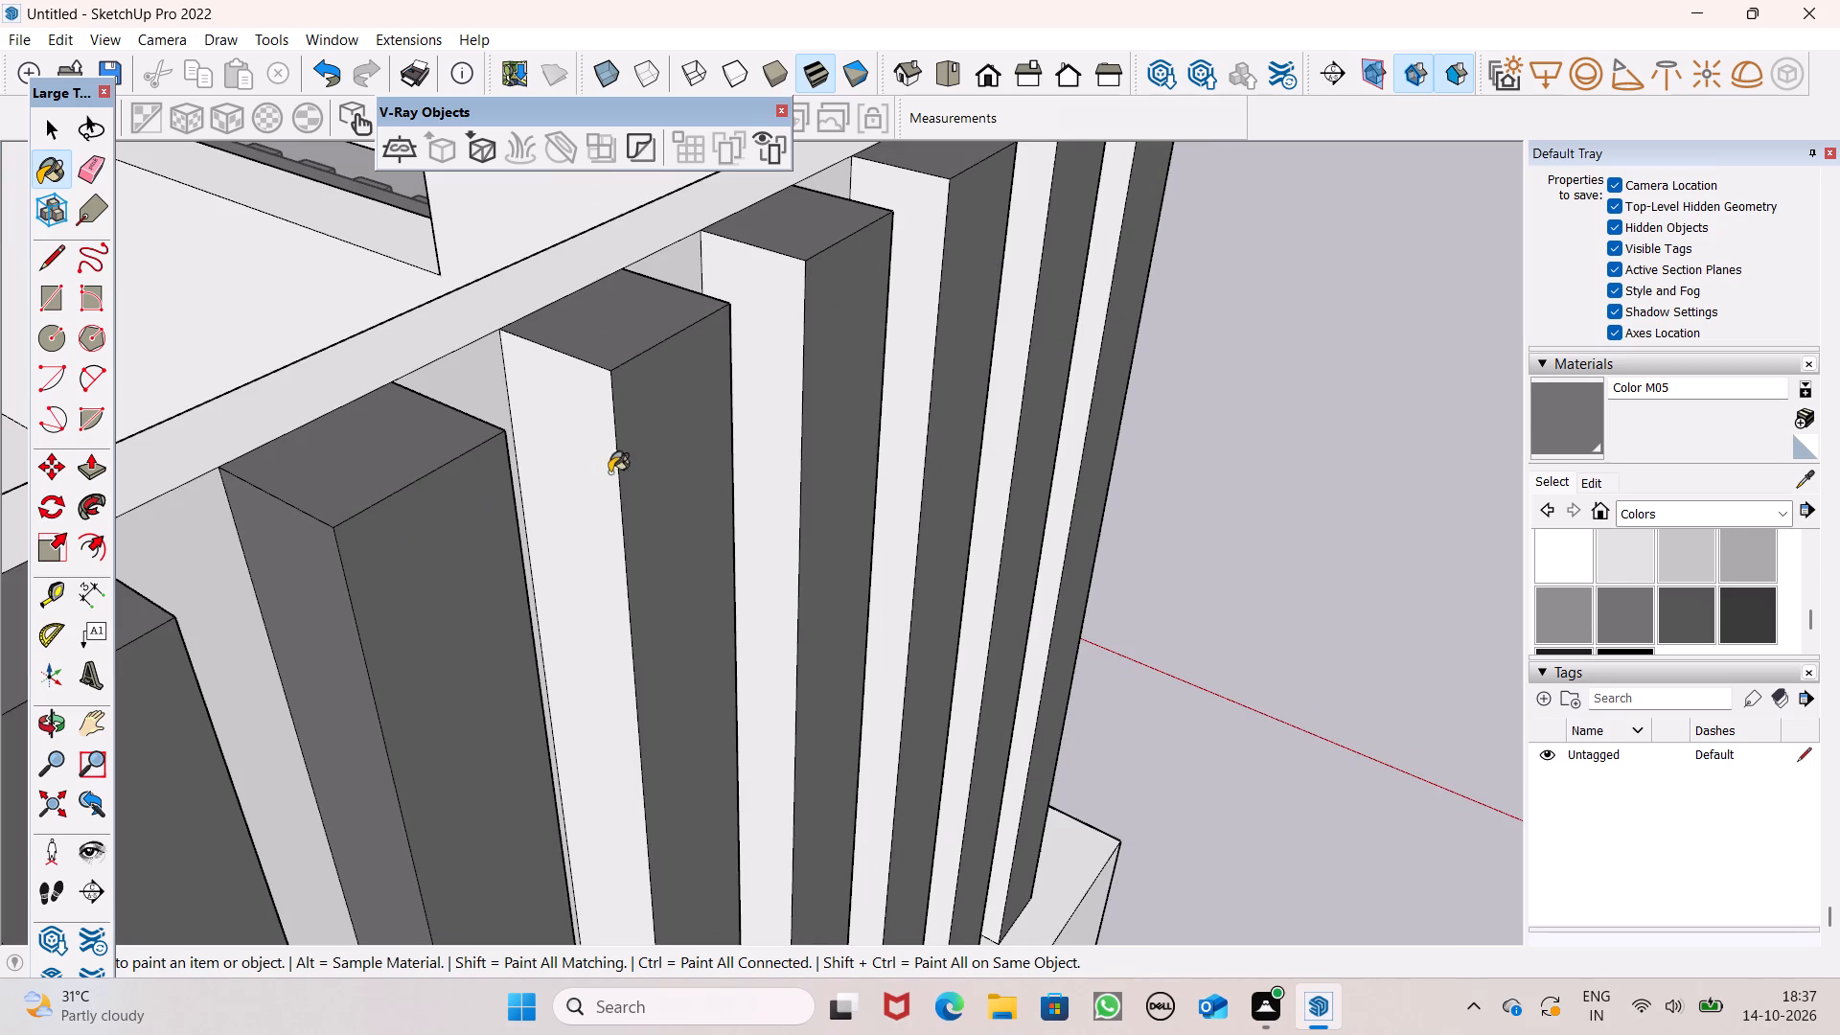
left_click(622, 469)
left_click_drag(589, 451, 603, 449)
left_click(793, 406)
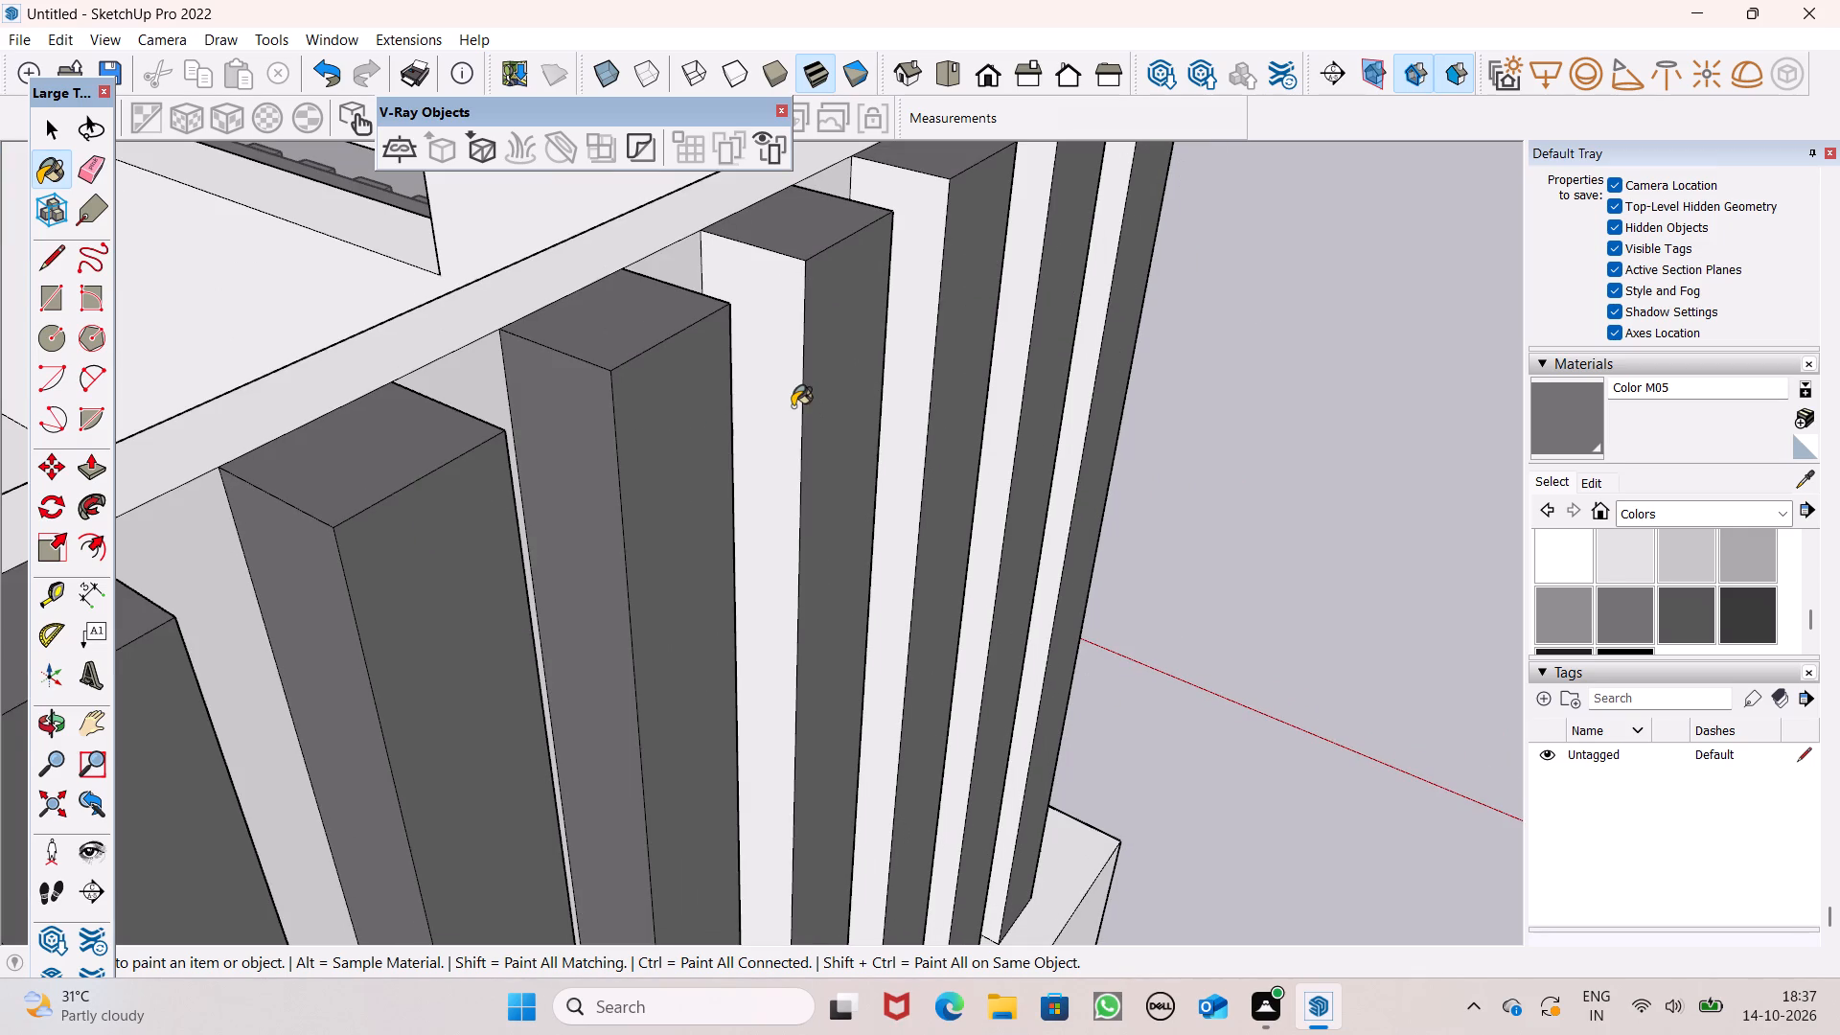
left_click(904, 316)
left_click(1023, 253)
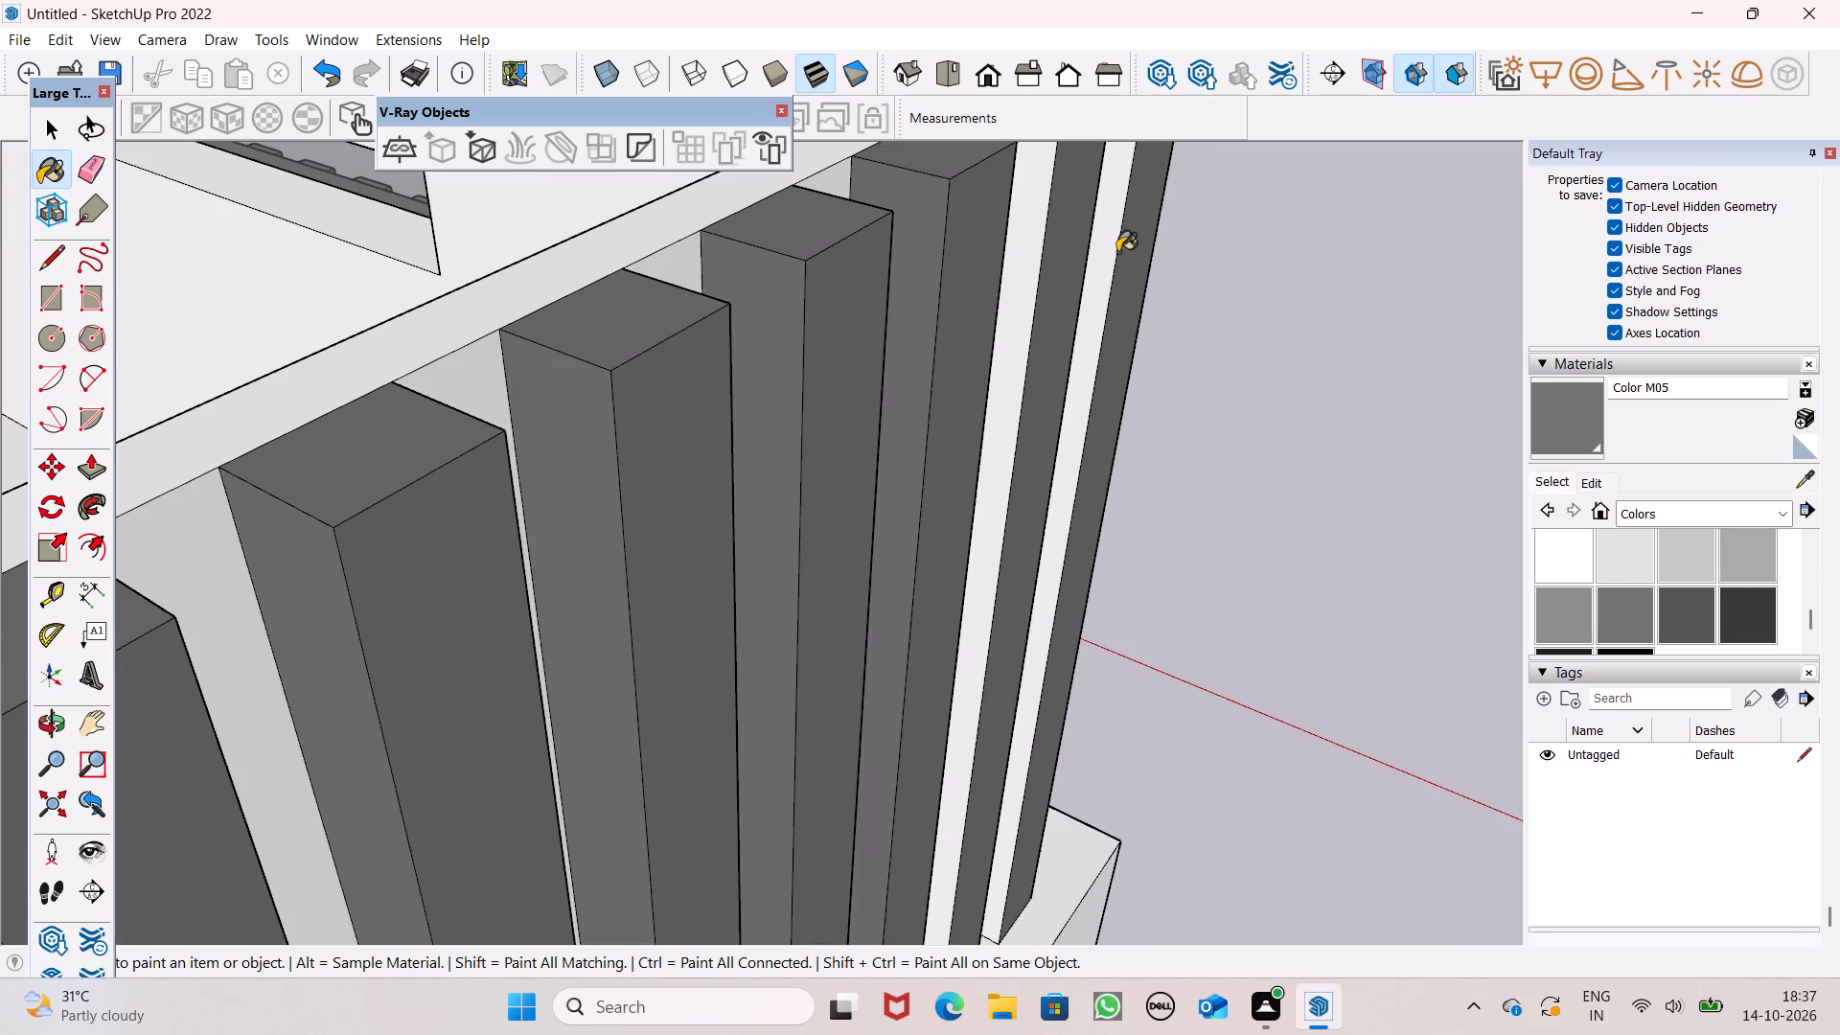
left_click(1116, 251)
left_click(1096, 257)
Paint both strips of the front-facing side of the post at the house's front corner with Color M05.
scroll(1185, 381, "down", 3)
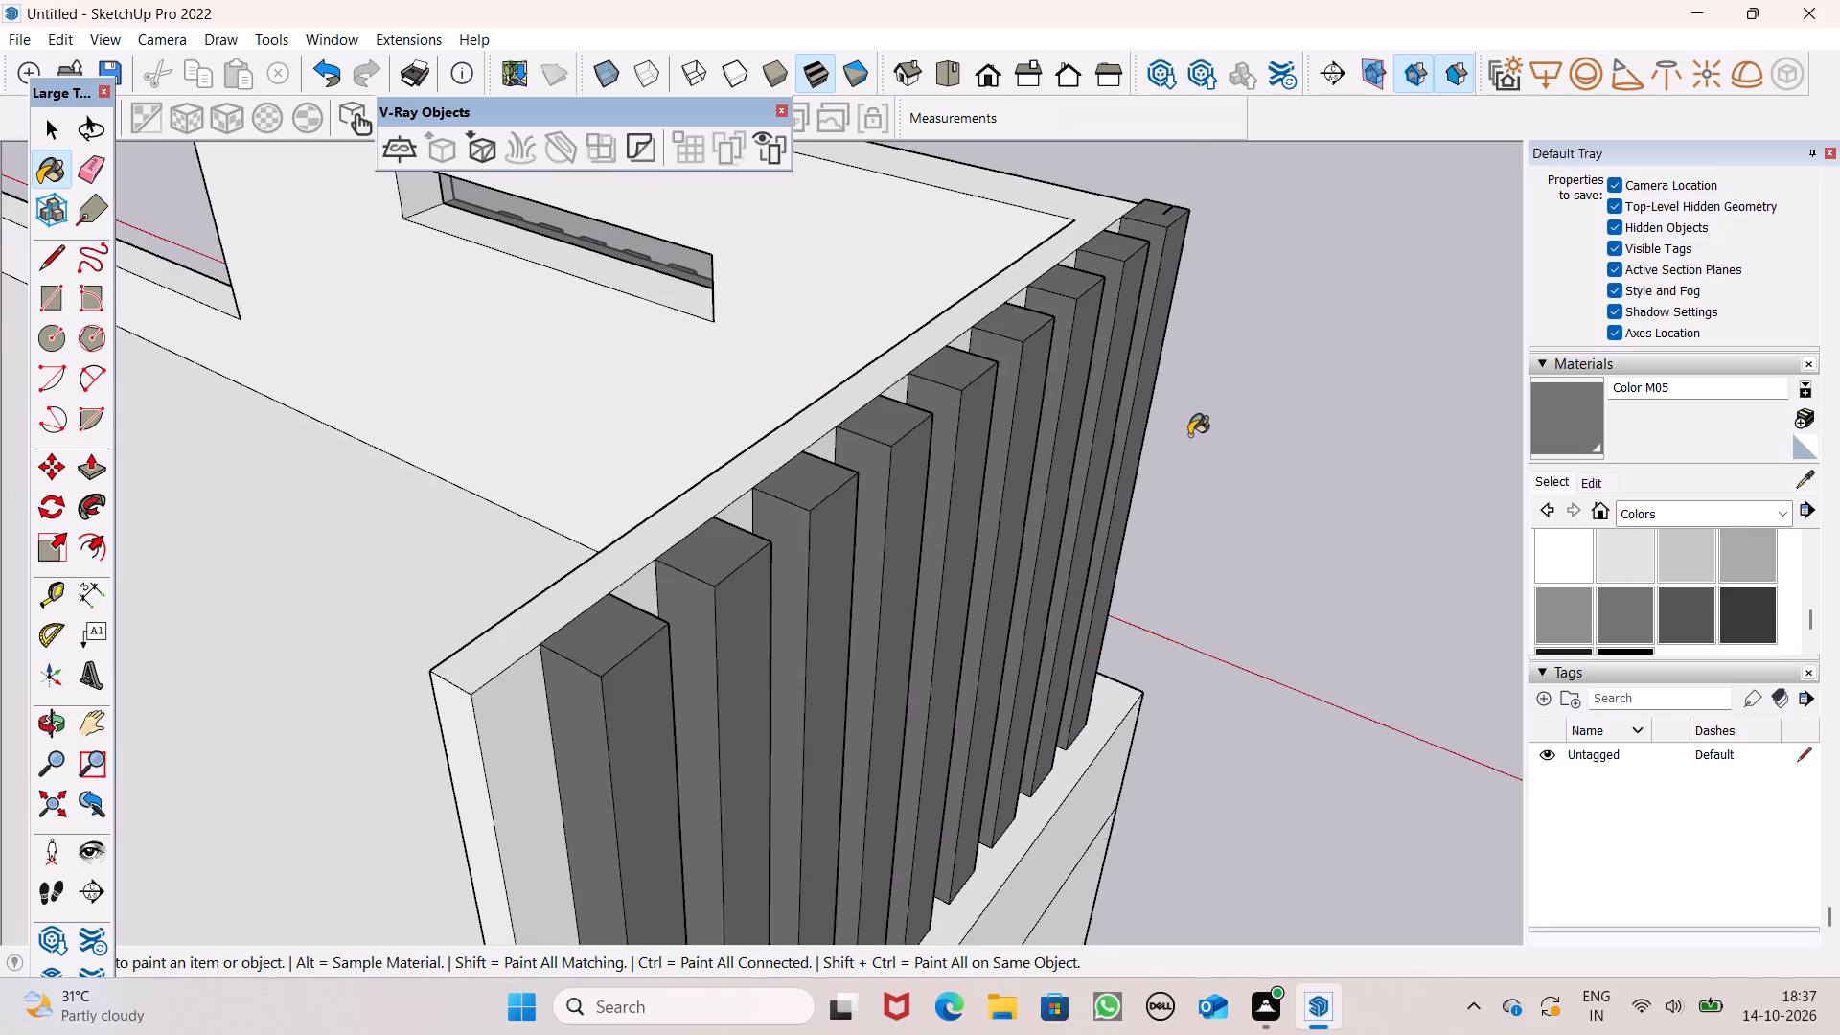
scroll(1191, 462, "down", 2)
middle_click_drag(1222, 573, 531, 557)
scroll(739, 550, "up", 1)
scroll(740, 556, "down", 5)
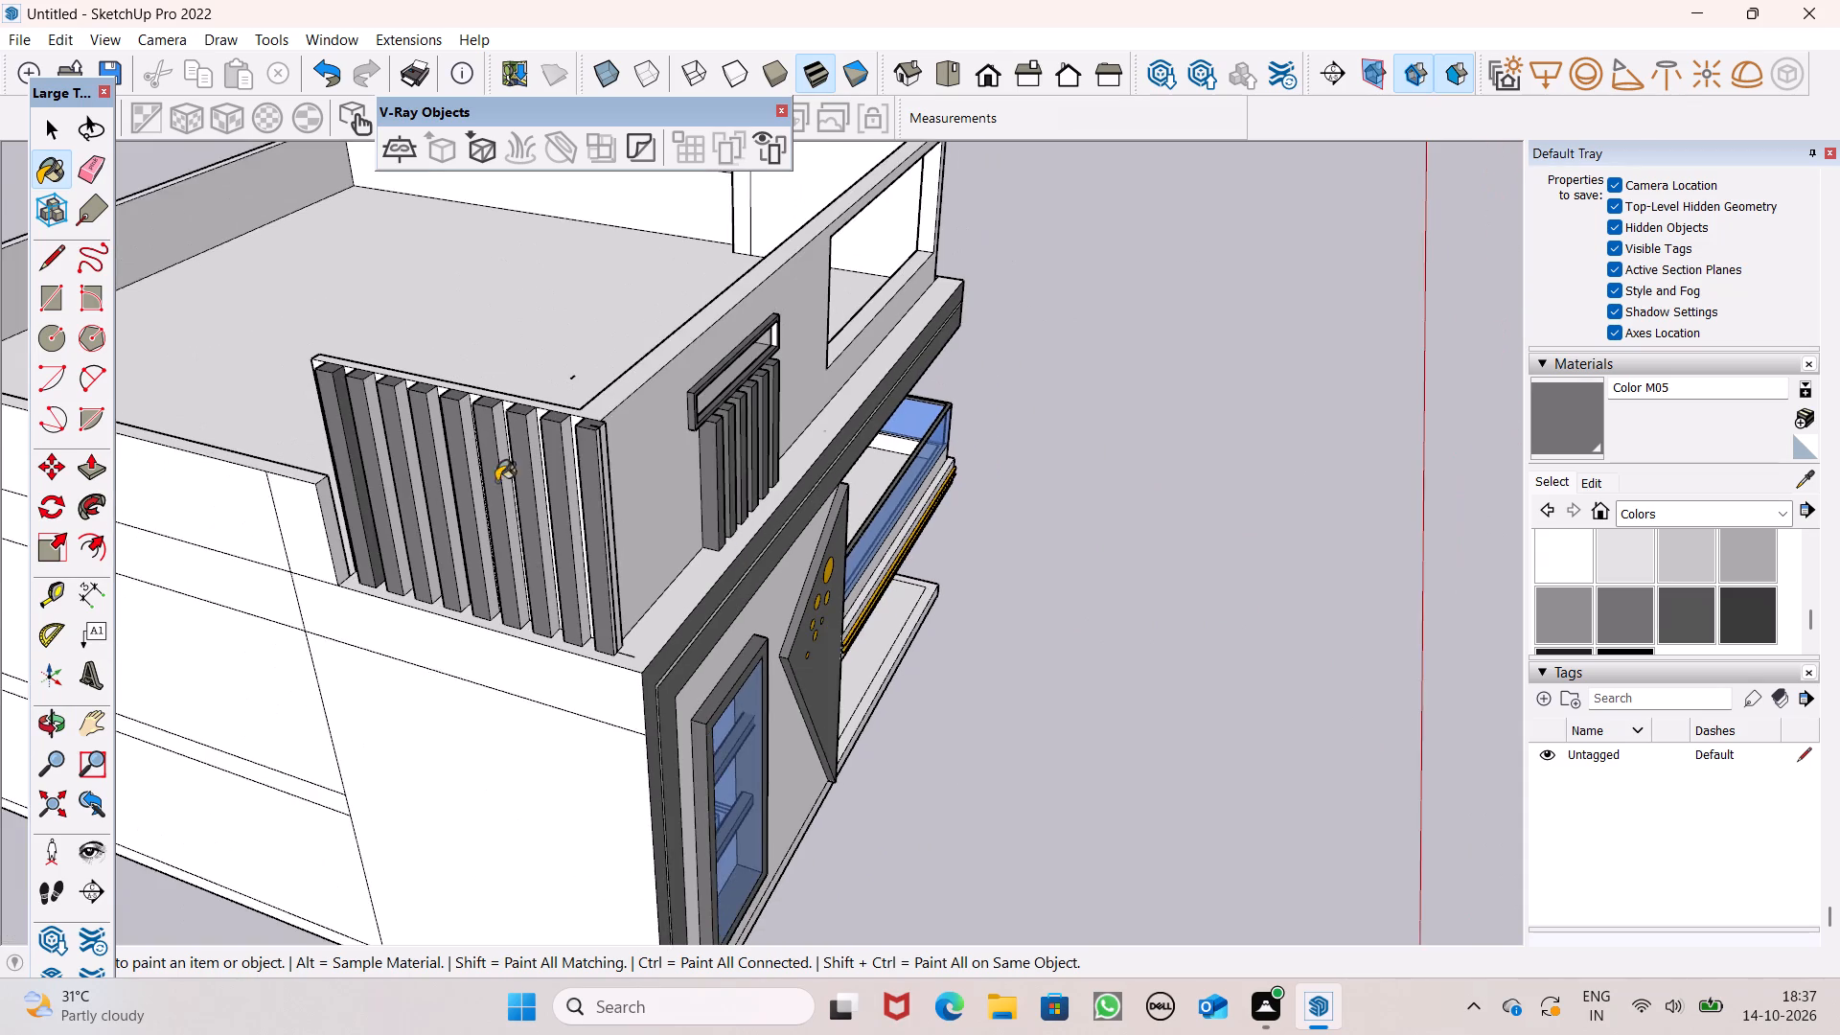
scroll(457, 466, "up", 8)
scroll(706, 443, "up", 1)
scroll(706, 447, "down", 1)
middle_click_drag(736, 491, 472, 446)
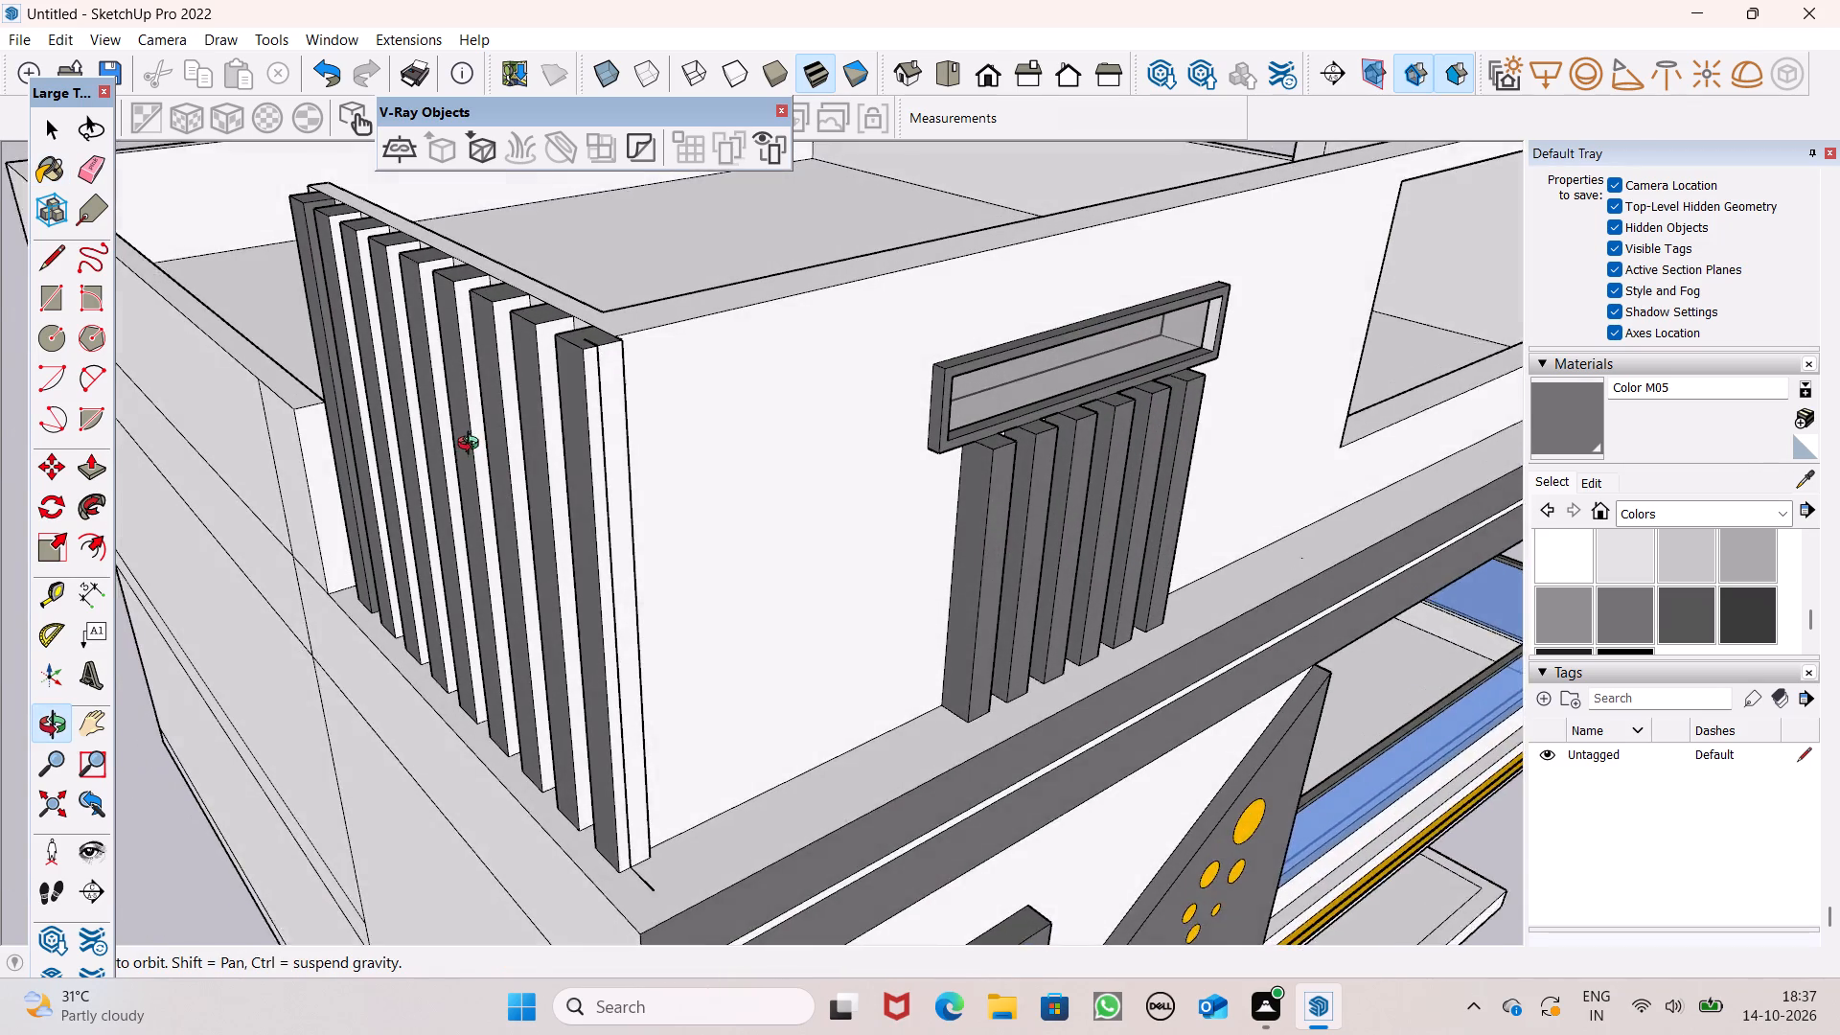
middle_click_drag(472, 446, 472, 445)
scroll(560, 435, "up", 2)
scroll(583, 427, "down", 1)
left_click(606, 427)
left_click(609, 416)
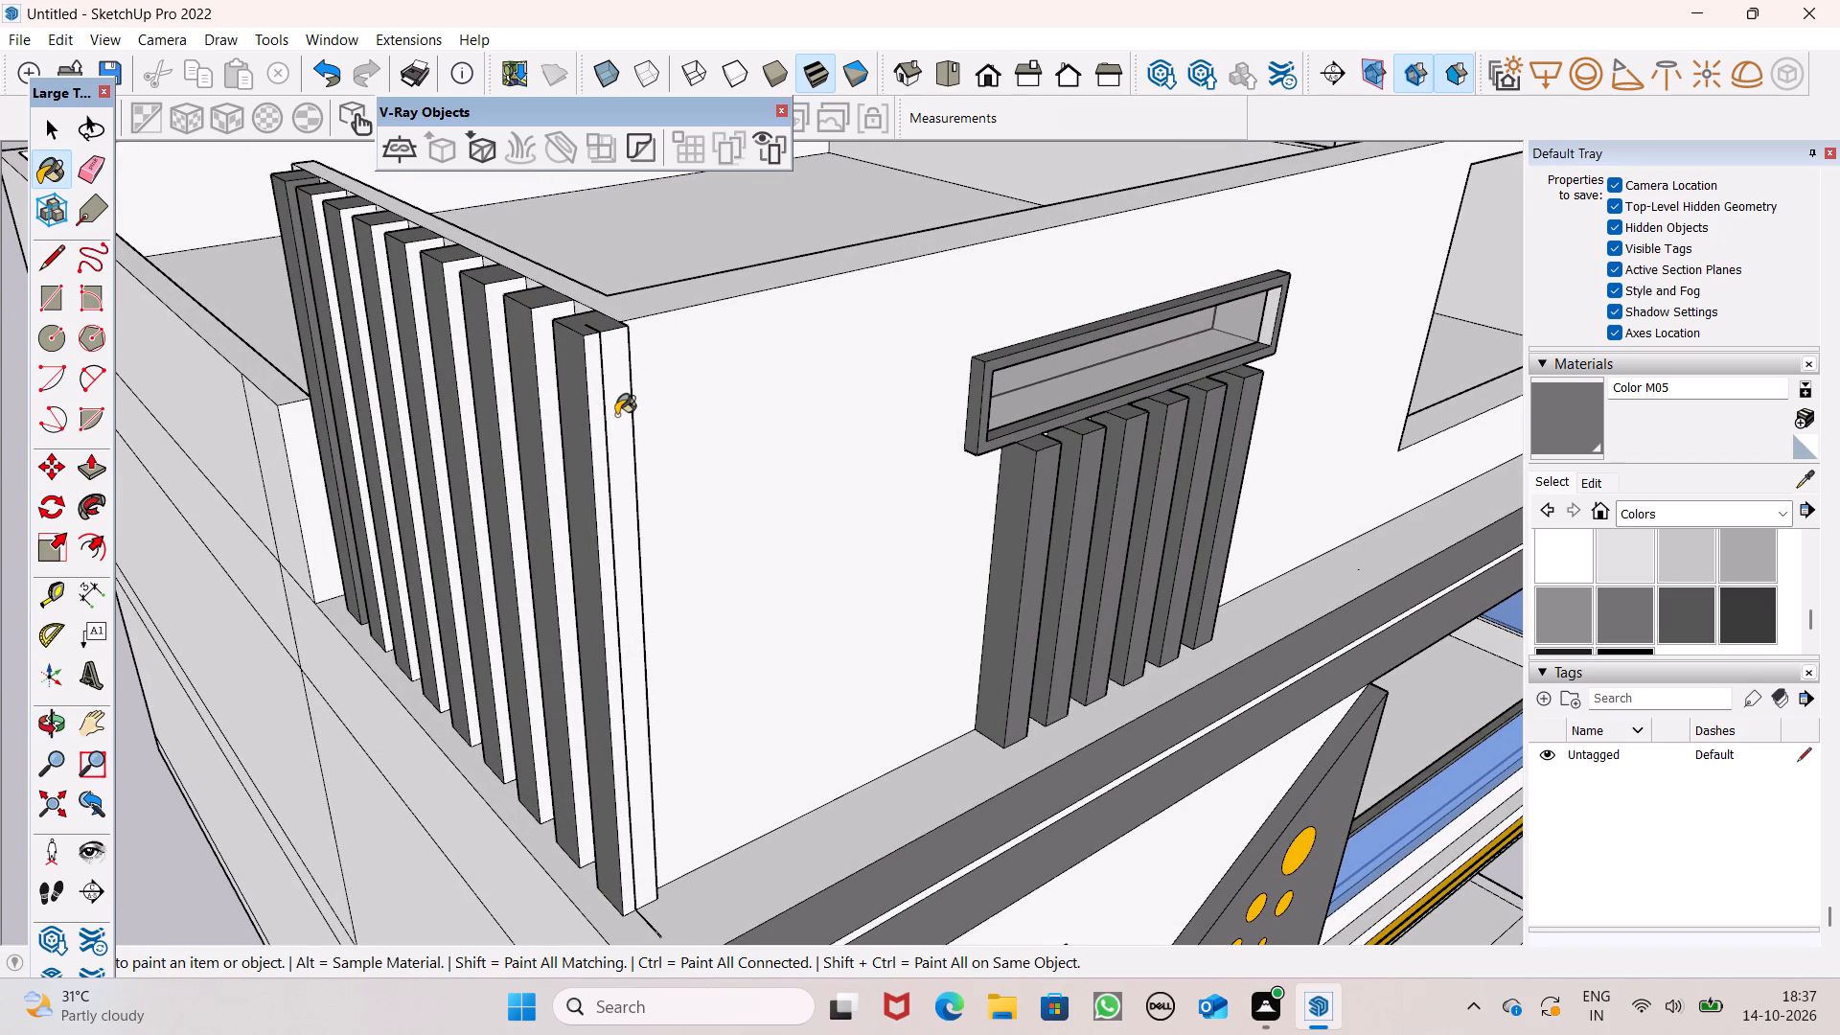
left_click(593, 424)
Paint the front-facing sides of the three side-wall posts nearest the corner post with Color M05.
scroll(499, 359, "up", 4)
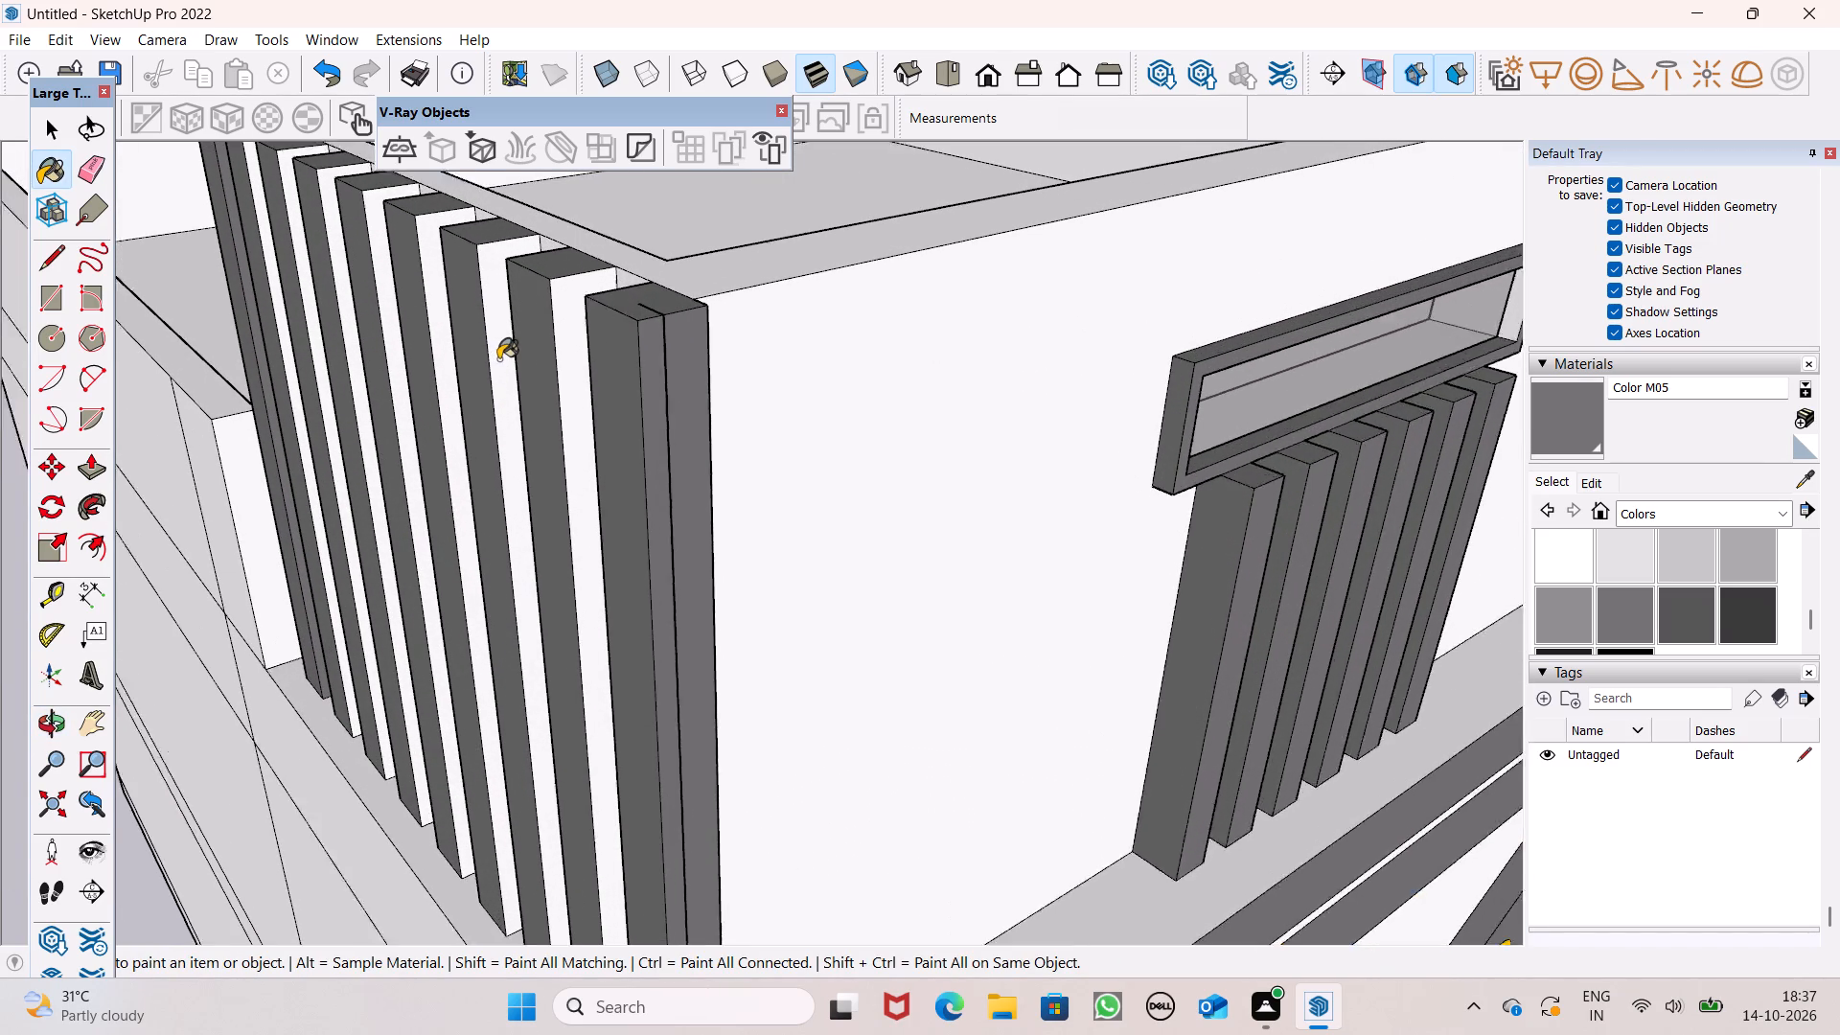
scroll(498, 359, "up", 1)
left_click_drag(574, 391, 563, 391)
left_click(492, 365)
left_click(574, 355)
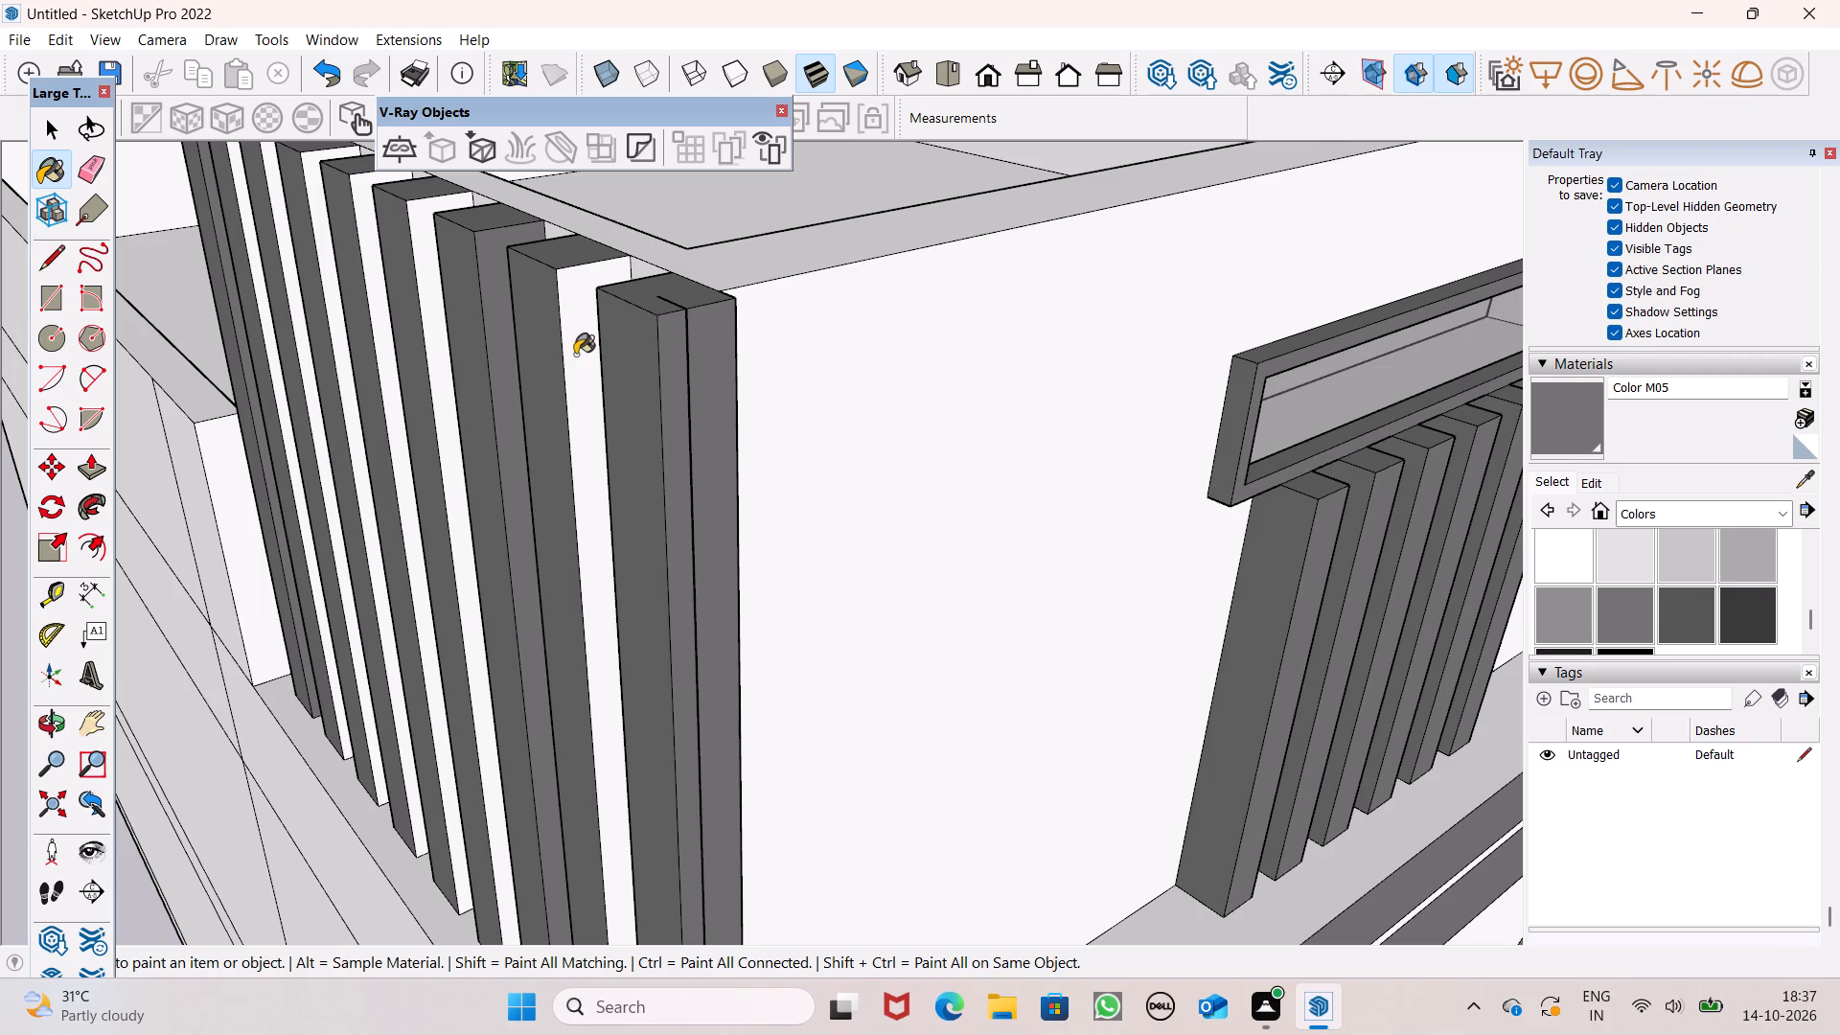
left_click(433, 310)
Paint the front-facing sides of the second to fifth side-wall posts, counted from the rear, with Color M05.
scroll(564, 264, "down", 4)
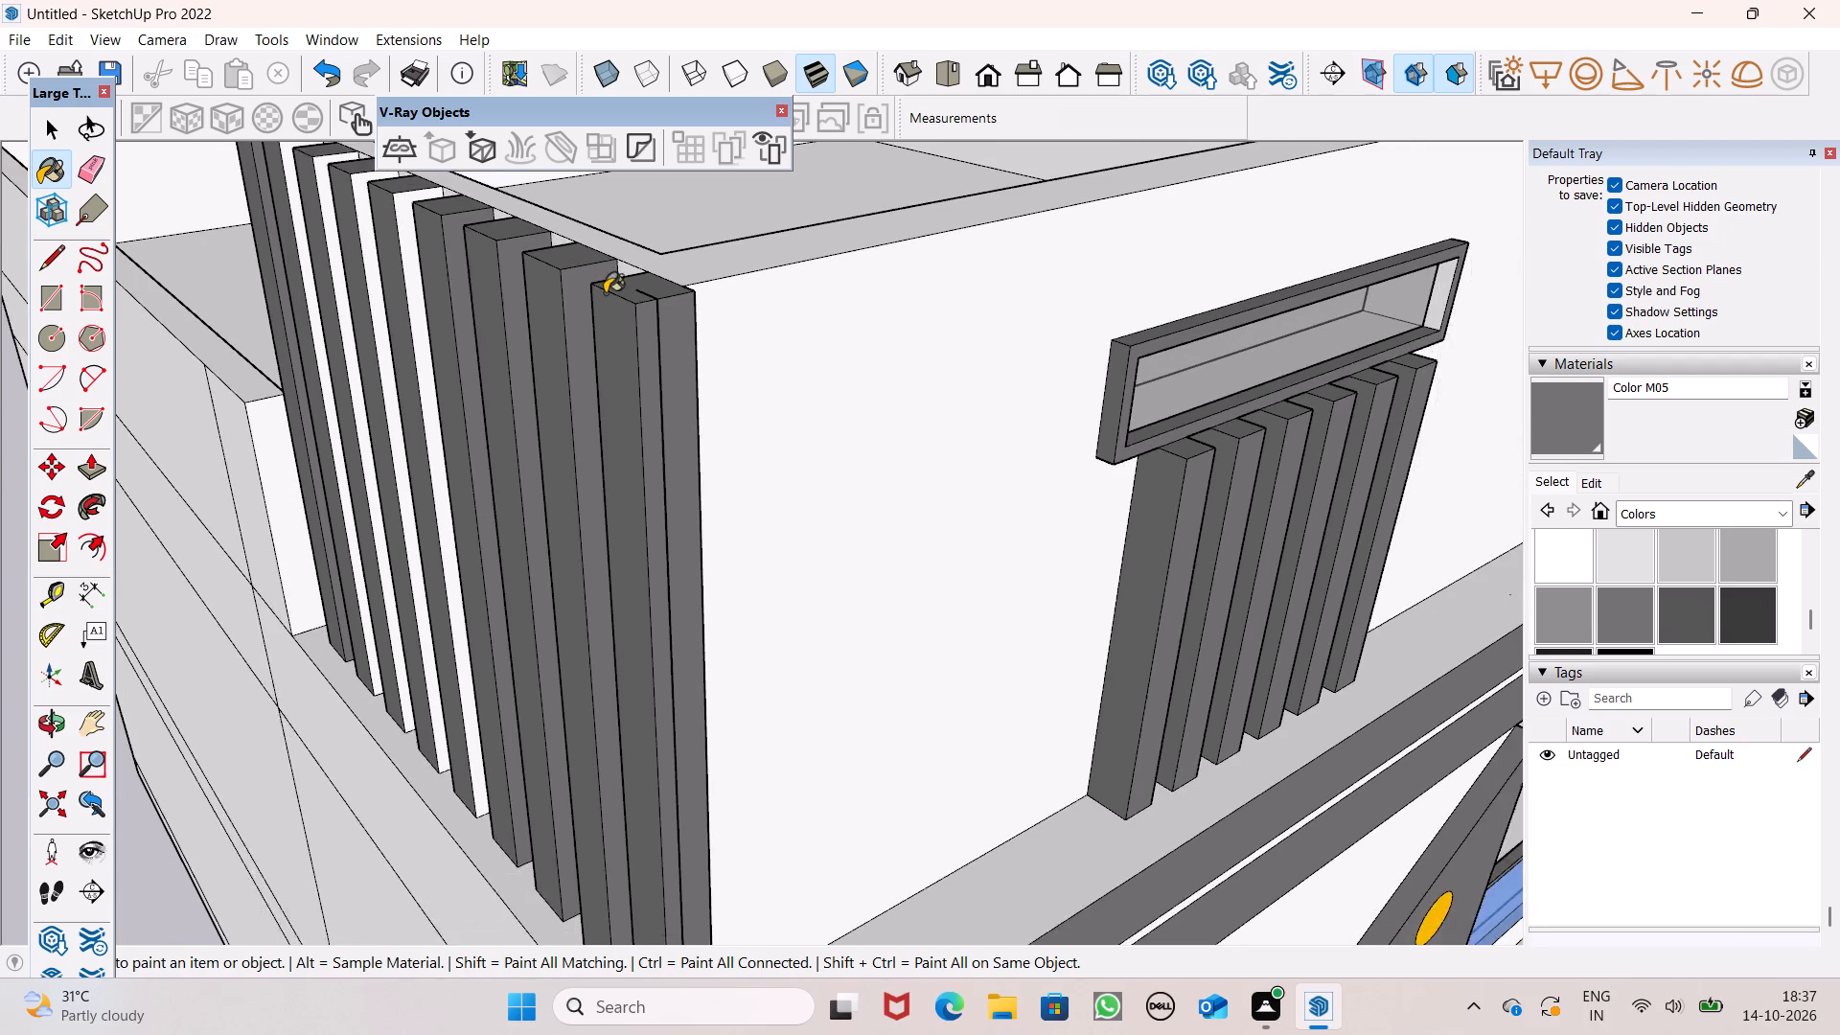
scroll(605, 293, "down", 7)
scroll(404, 231, "up", 3)
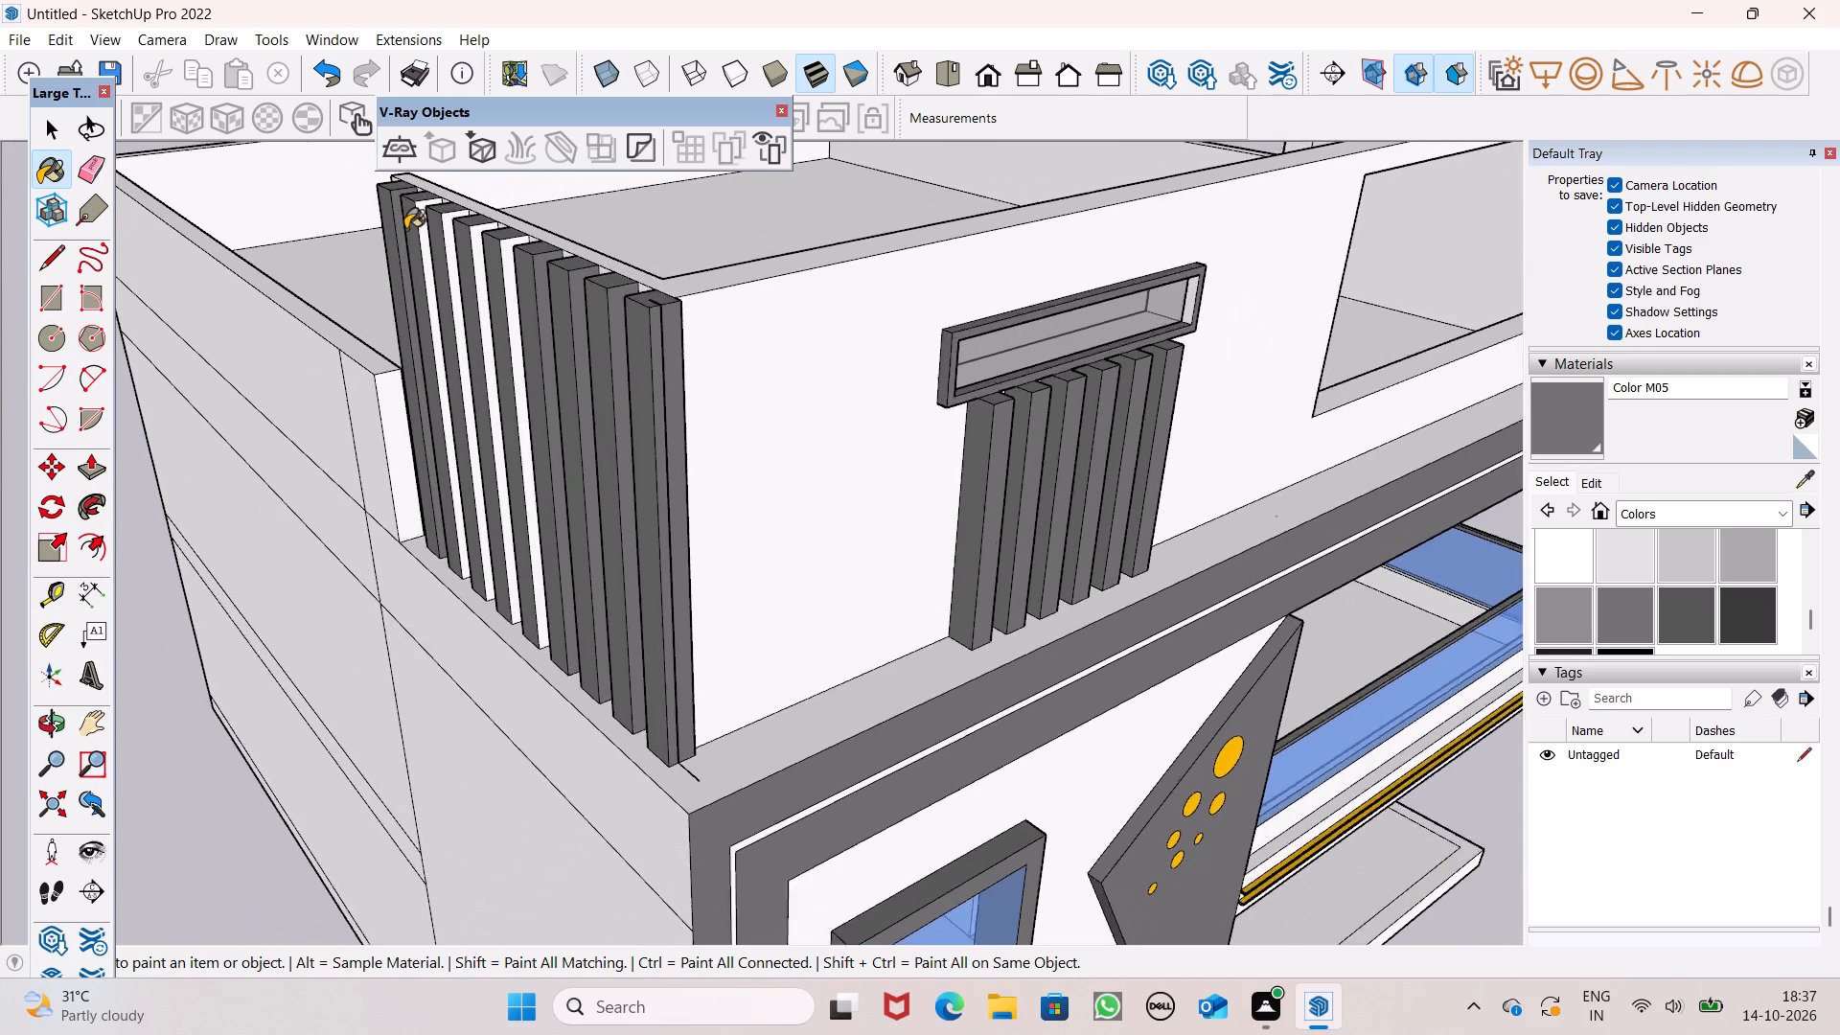
scroll(405, 229, "up", 7)
left_click(424, 226)
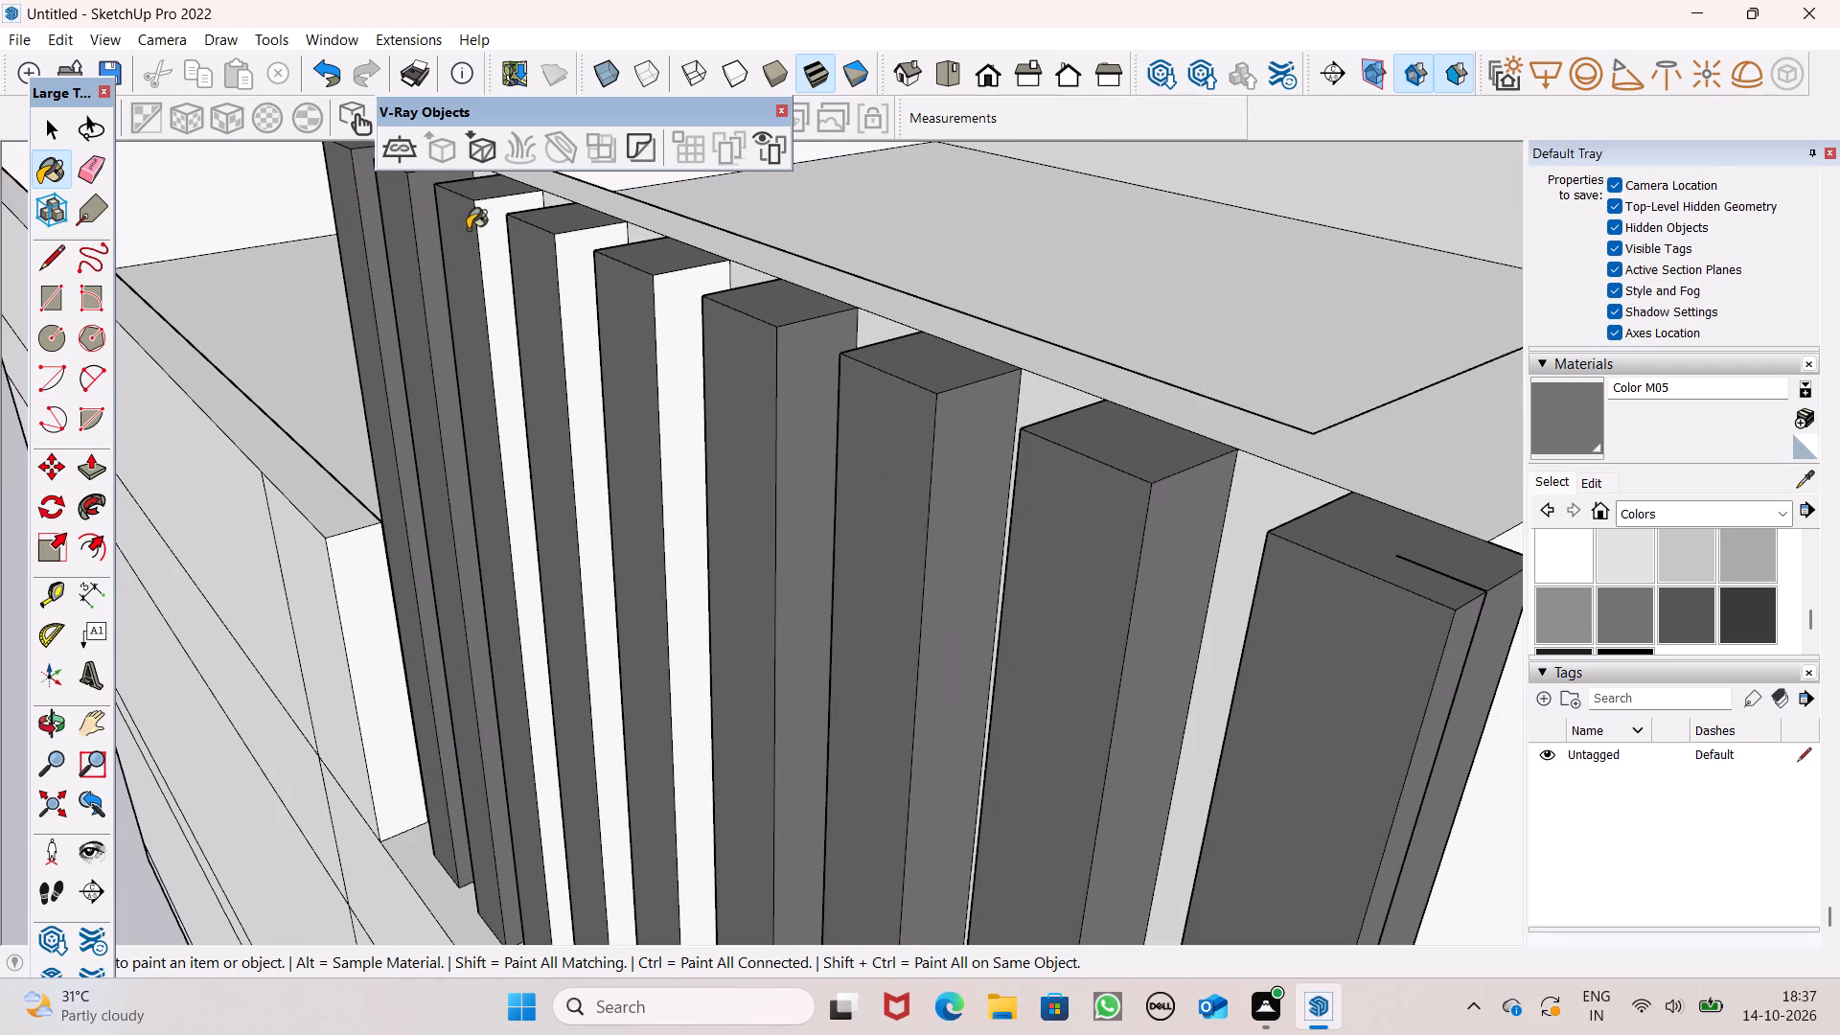
left_click(494, 232)
left_click(563, 260)
left_click(674, 325)
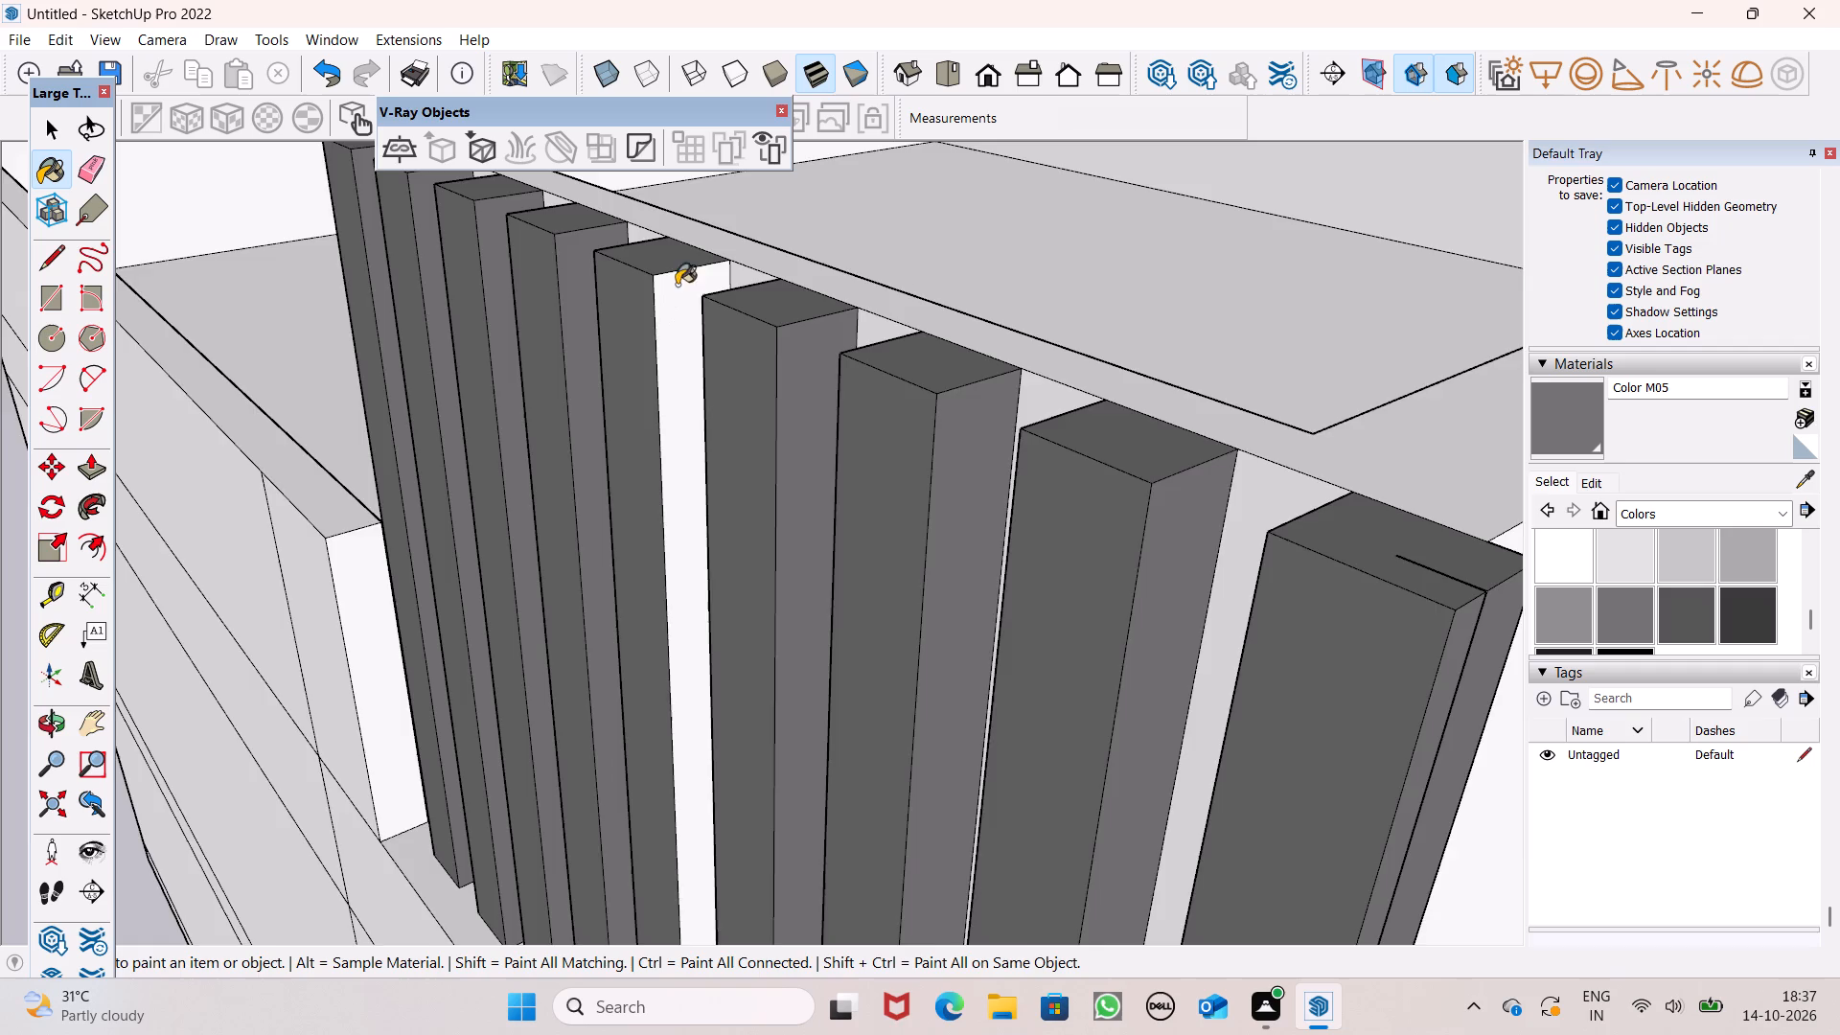
scroll(686, 289, "down", 5)
middle_click_drag(678, 360, 1242, 412)
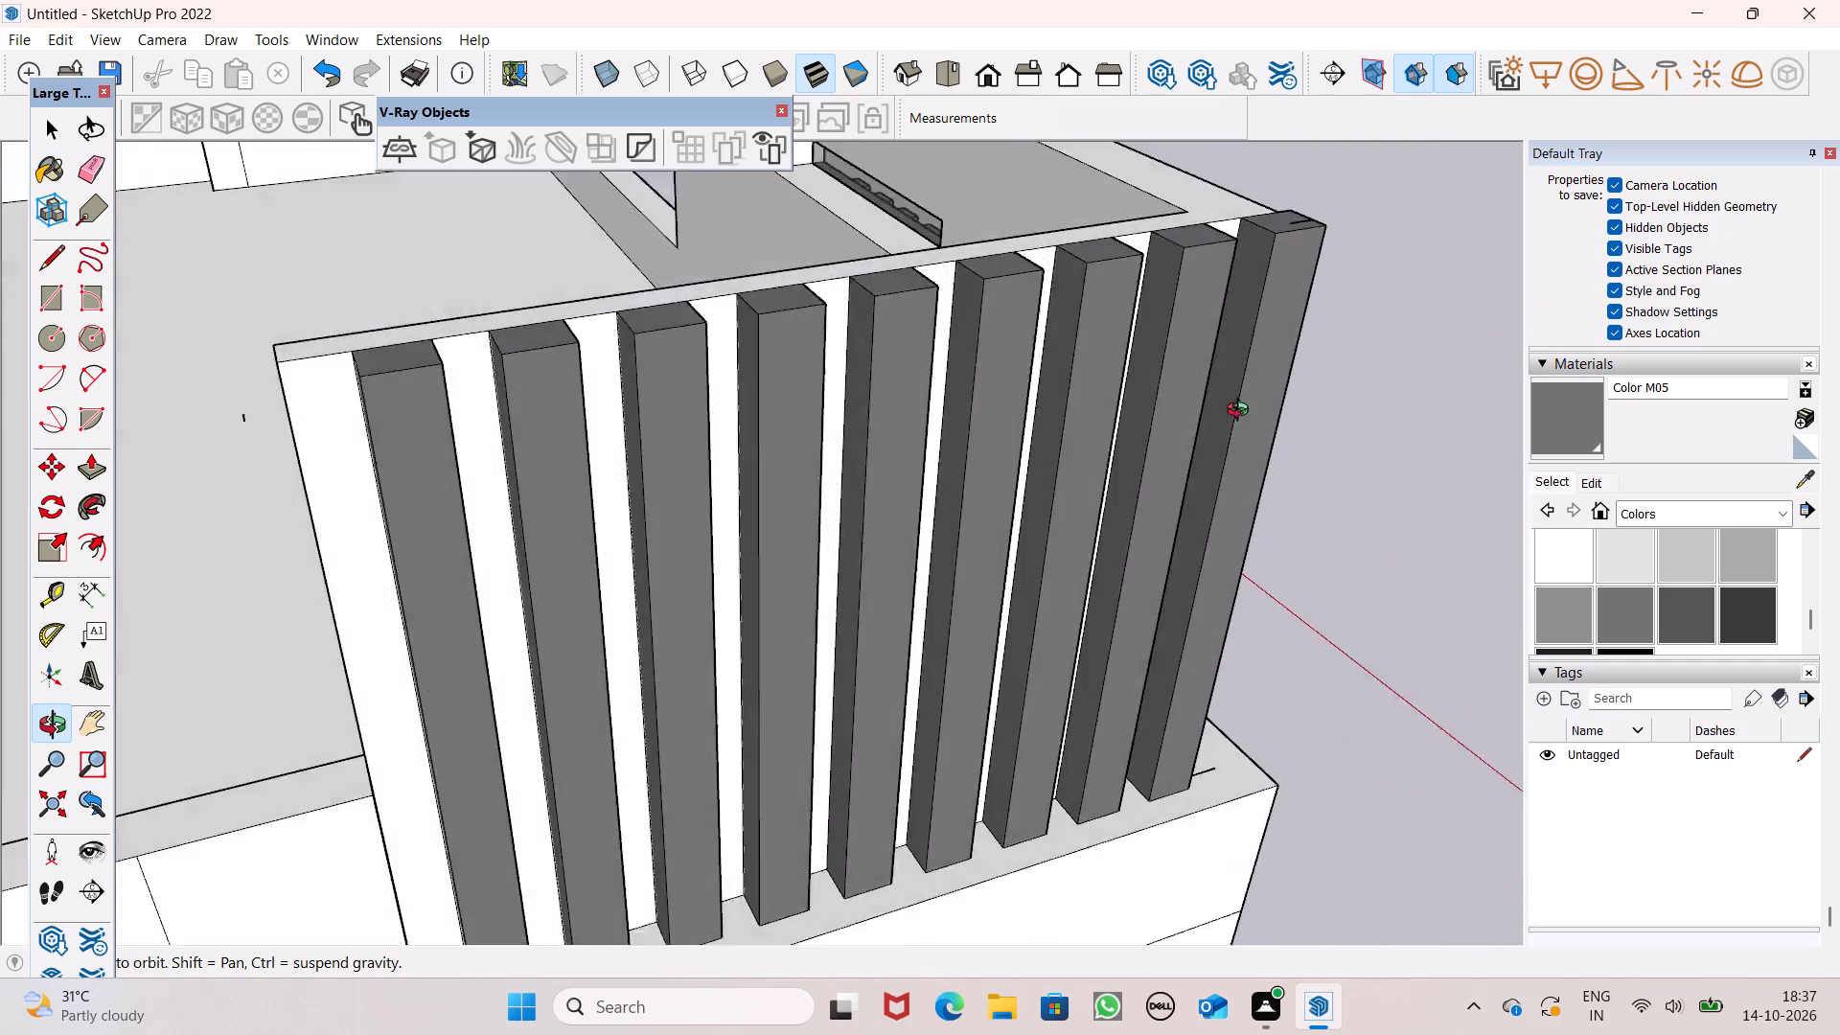
middle_click_drag(1242, 412, 696, 331)
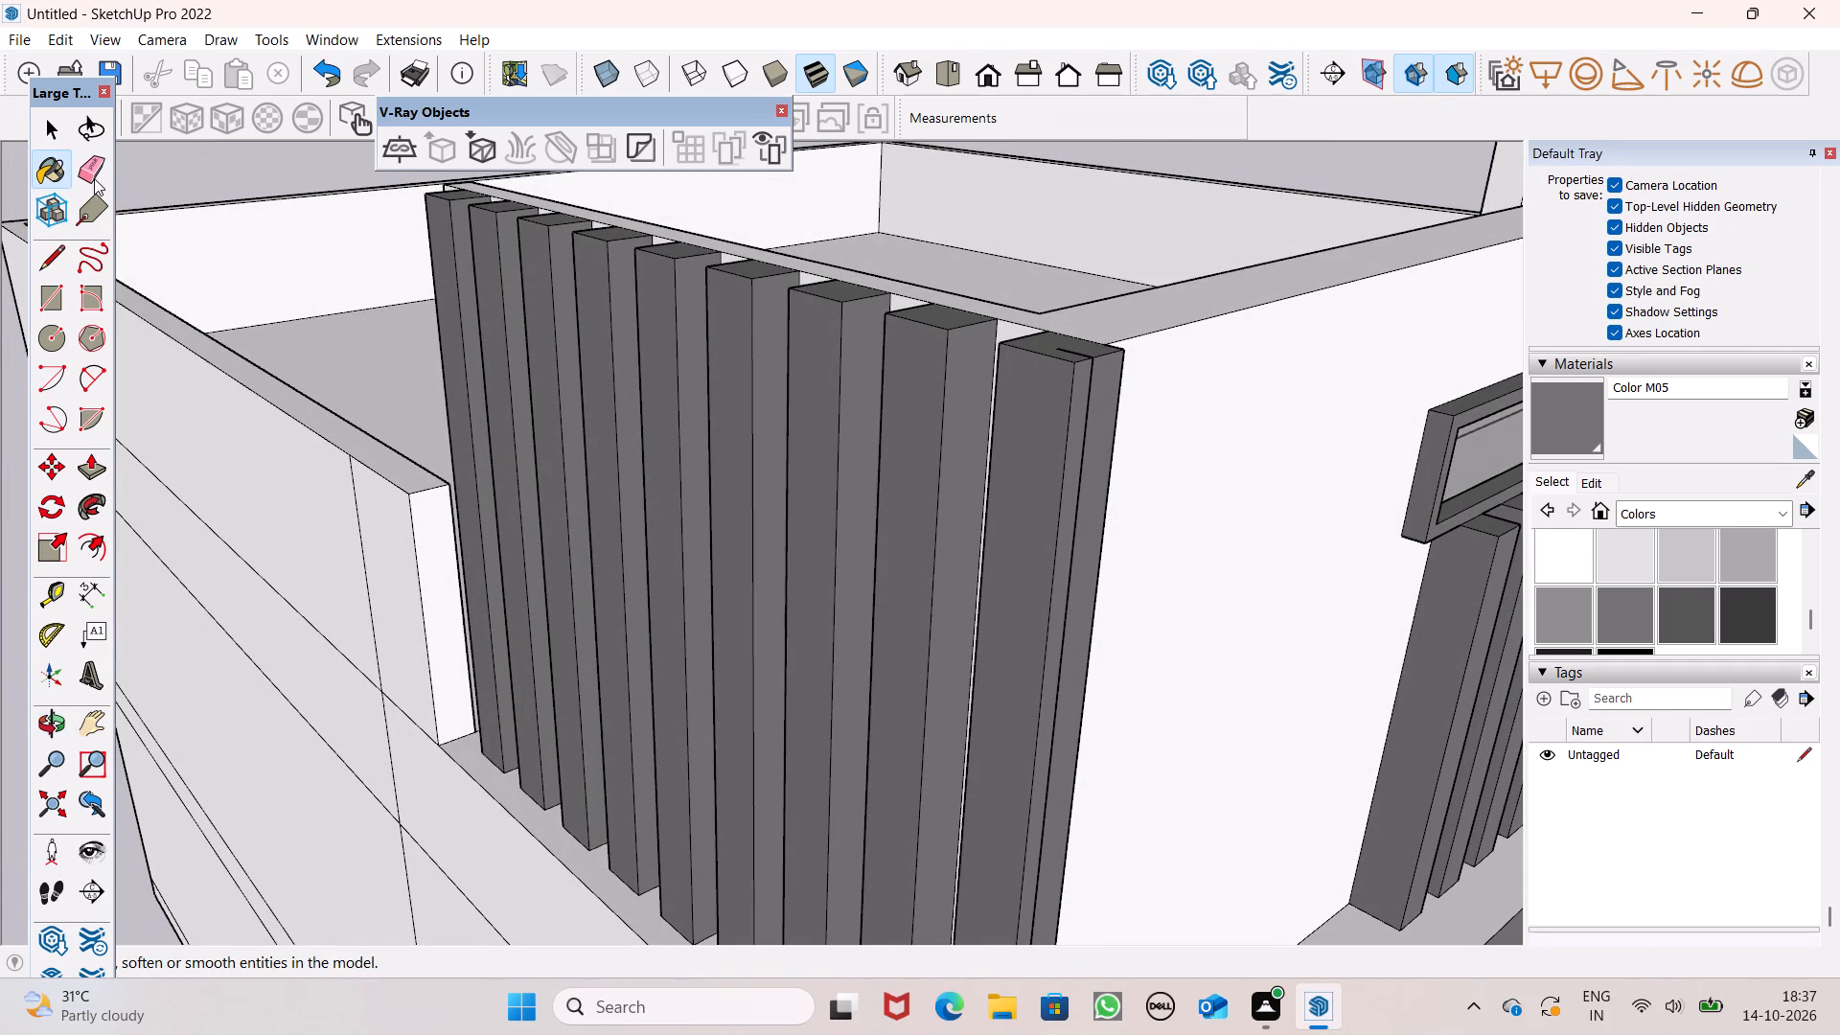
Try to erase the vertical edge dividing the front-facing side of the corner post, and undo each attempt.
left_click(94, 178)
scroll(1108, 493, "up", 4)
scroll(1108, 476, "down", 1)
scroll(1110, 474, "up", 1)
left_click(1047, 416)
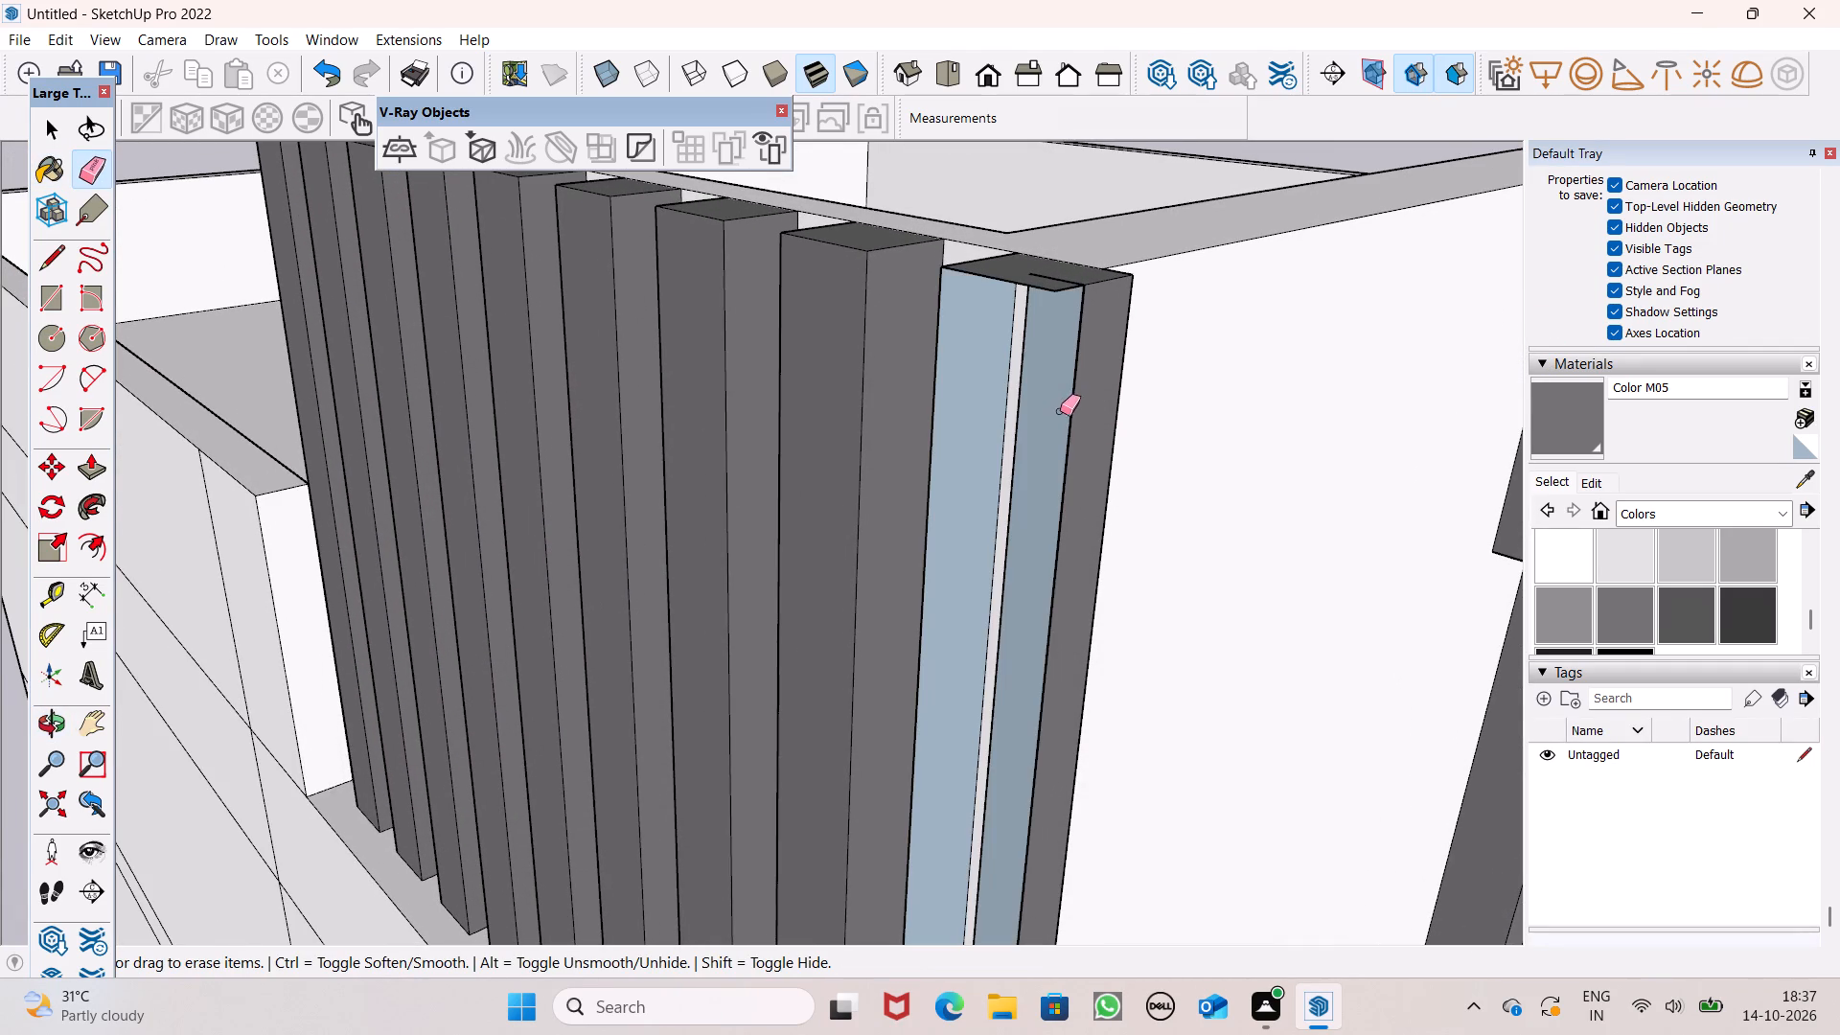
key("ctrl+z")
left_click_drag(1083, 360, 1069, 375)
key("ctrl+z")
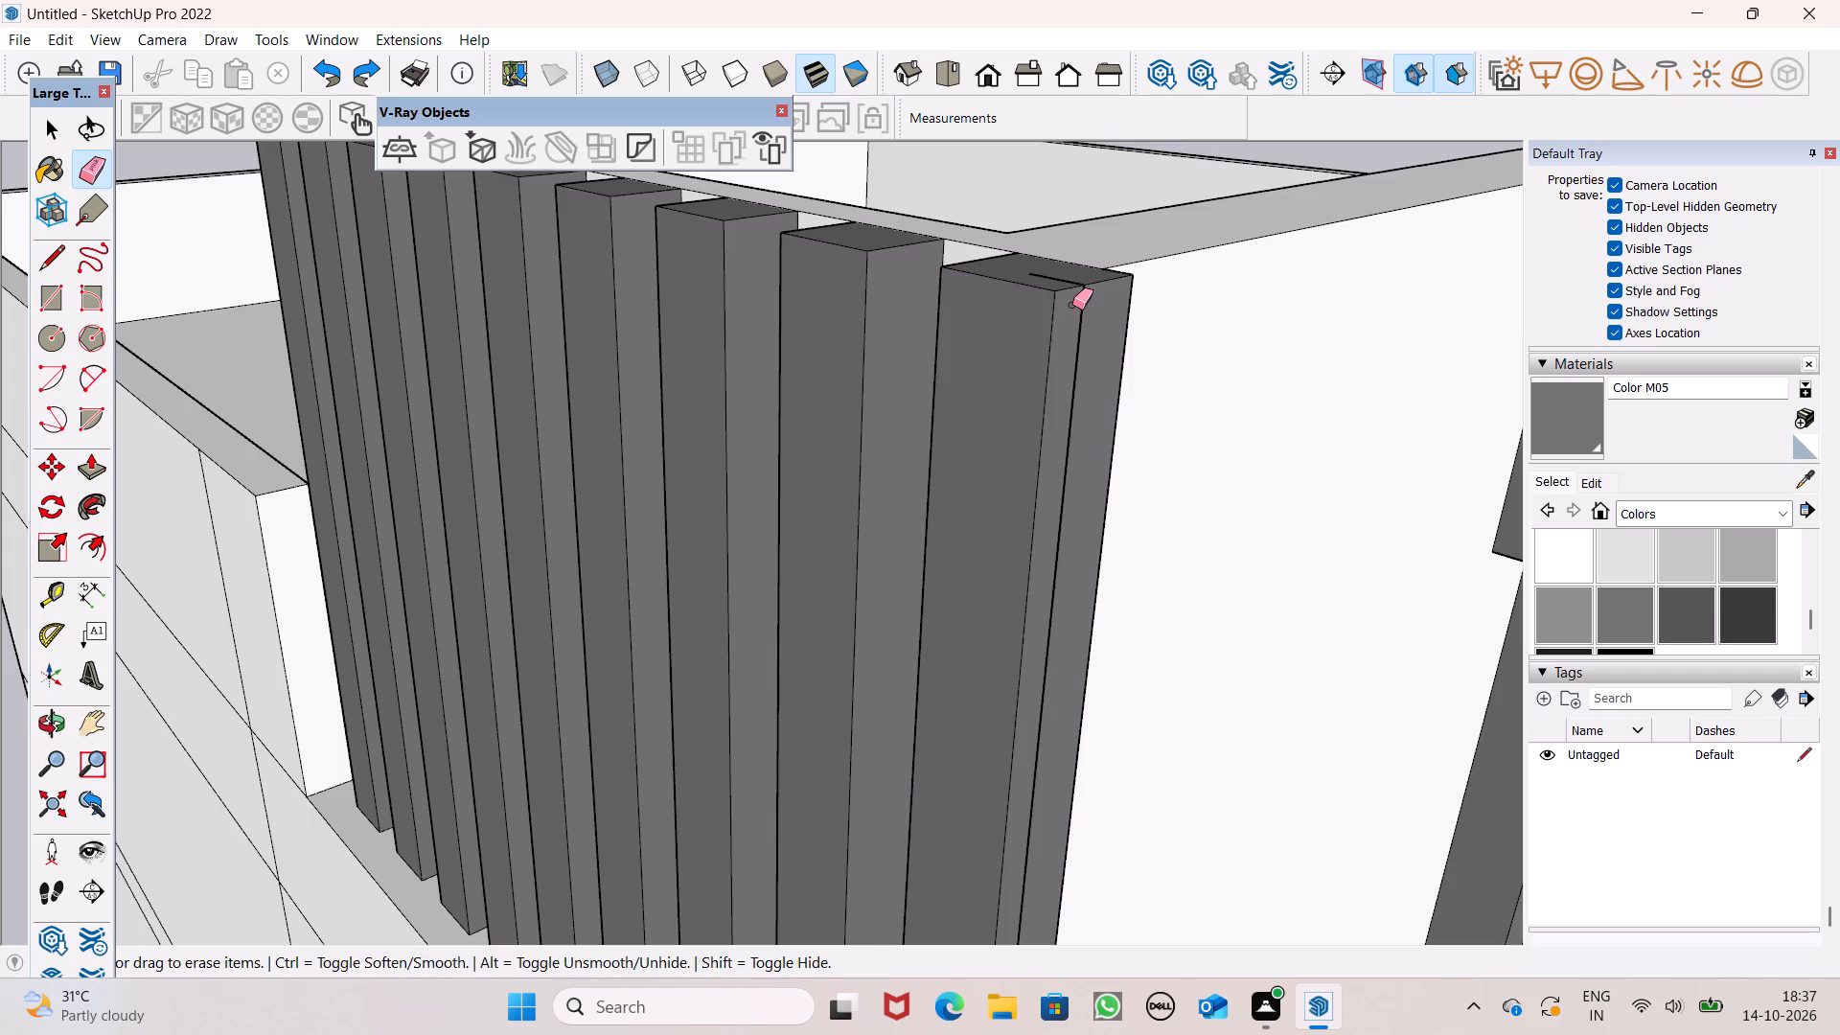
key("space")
Examine the painted side-wall posts and the overall front elevation of the house.
scroll(1115, 368, "down", 2)
scroll(1138, 503, "down", 1)
scroll(1138, 503, "up", 1)
scroll(1138, 503, "down", 5)
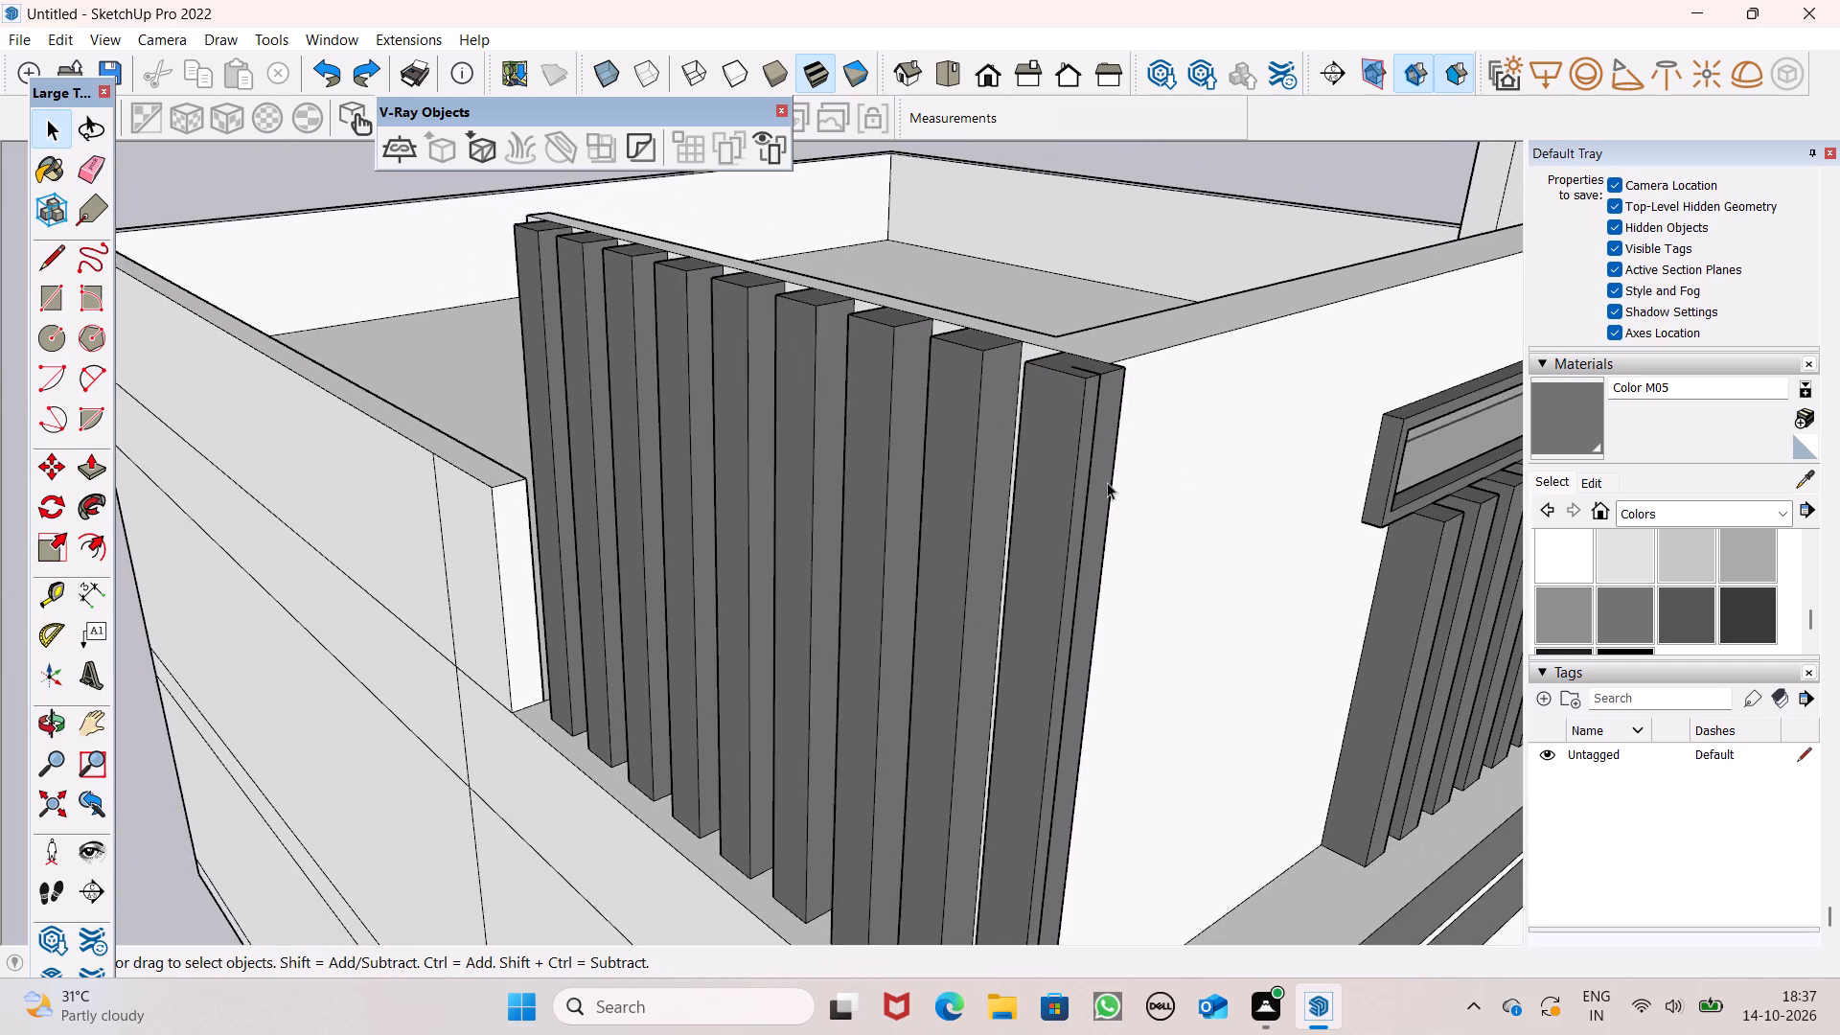
scroll(1107, 482, "down", 12)
middle_click_drag(1122, 552, 905, 592)
scroll(958, 366, "down", 7)
middle_click_drag(1130, 466, 869, 385)
scroll(1023, 307, "up", 1)
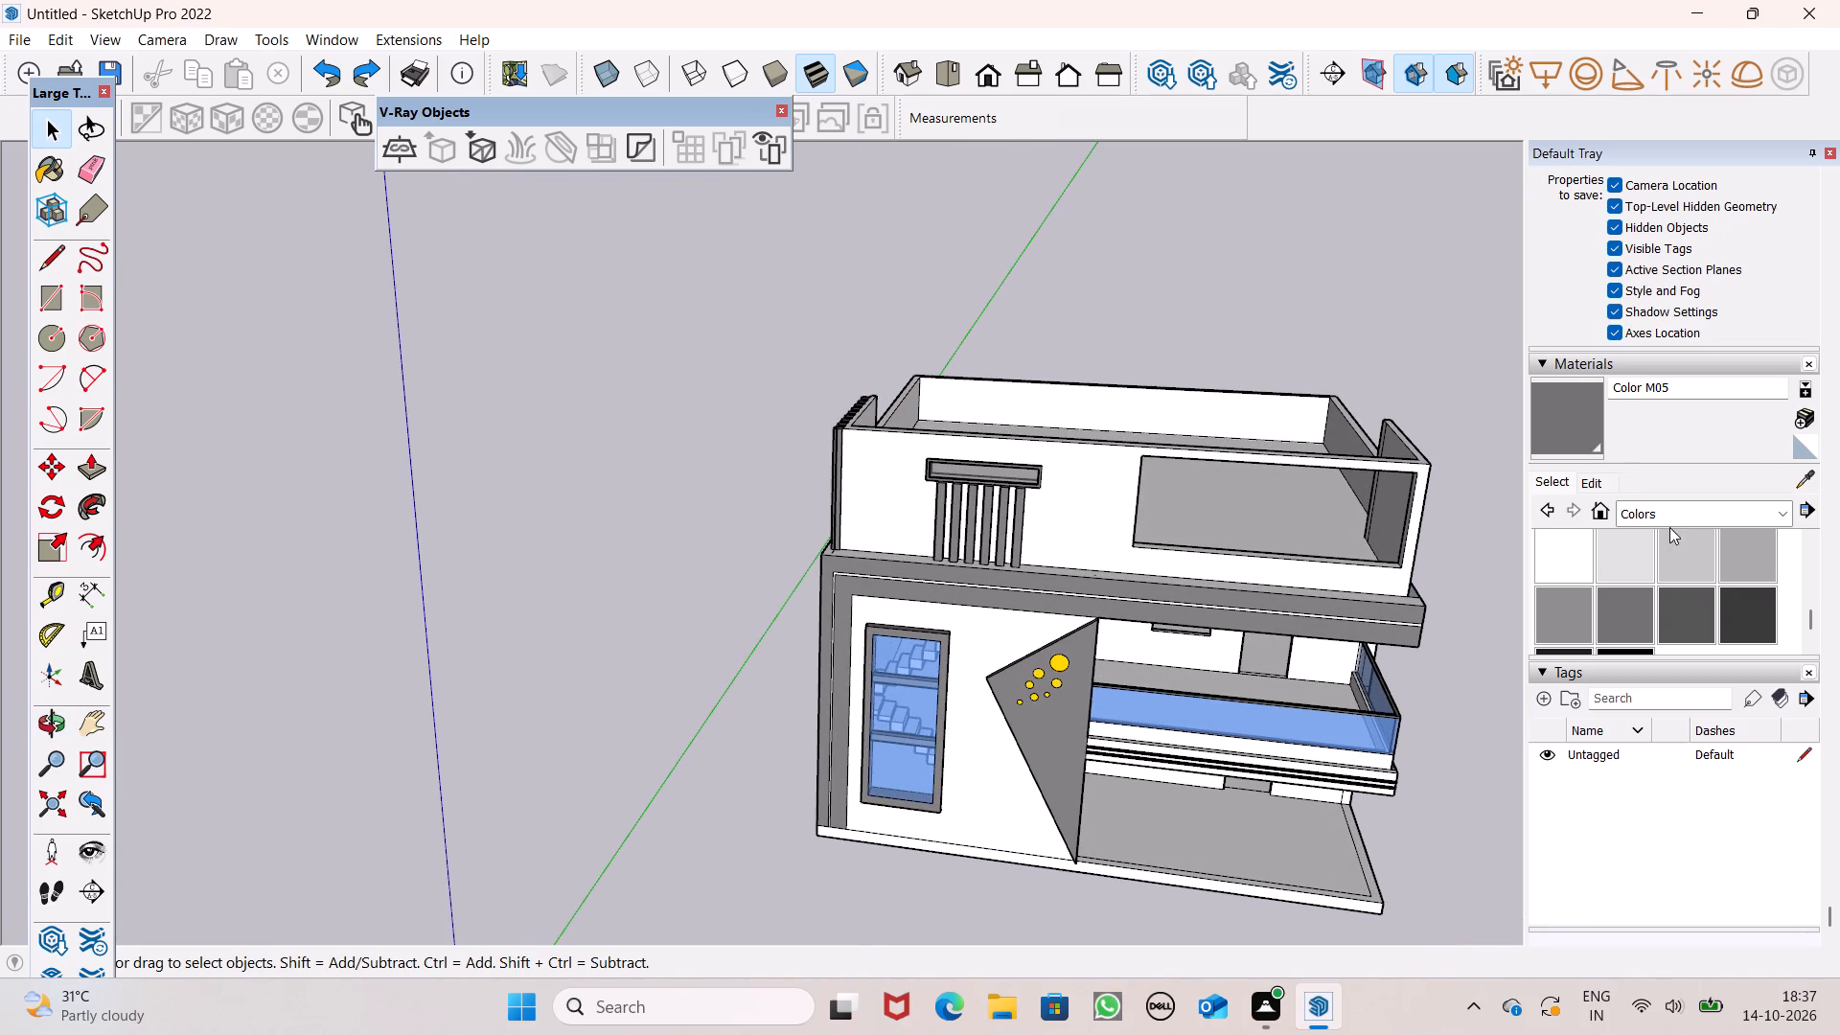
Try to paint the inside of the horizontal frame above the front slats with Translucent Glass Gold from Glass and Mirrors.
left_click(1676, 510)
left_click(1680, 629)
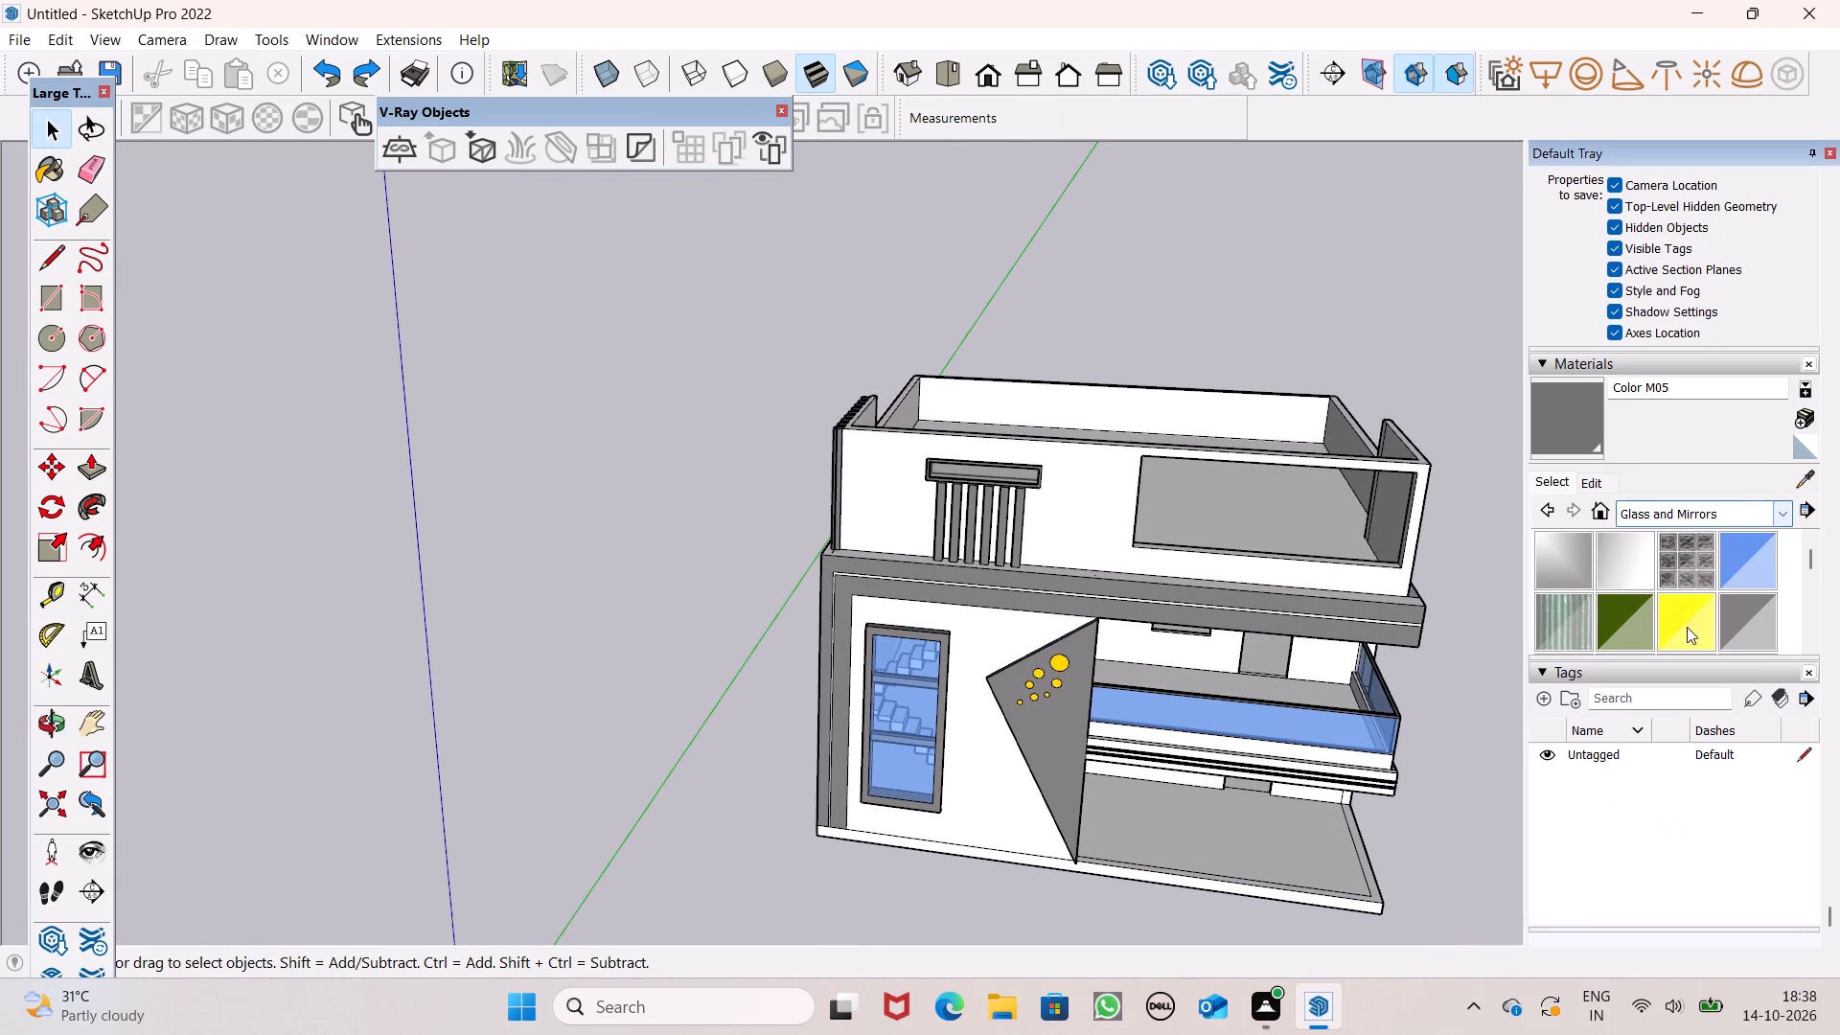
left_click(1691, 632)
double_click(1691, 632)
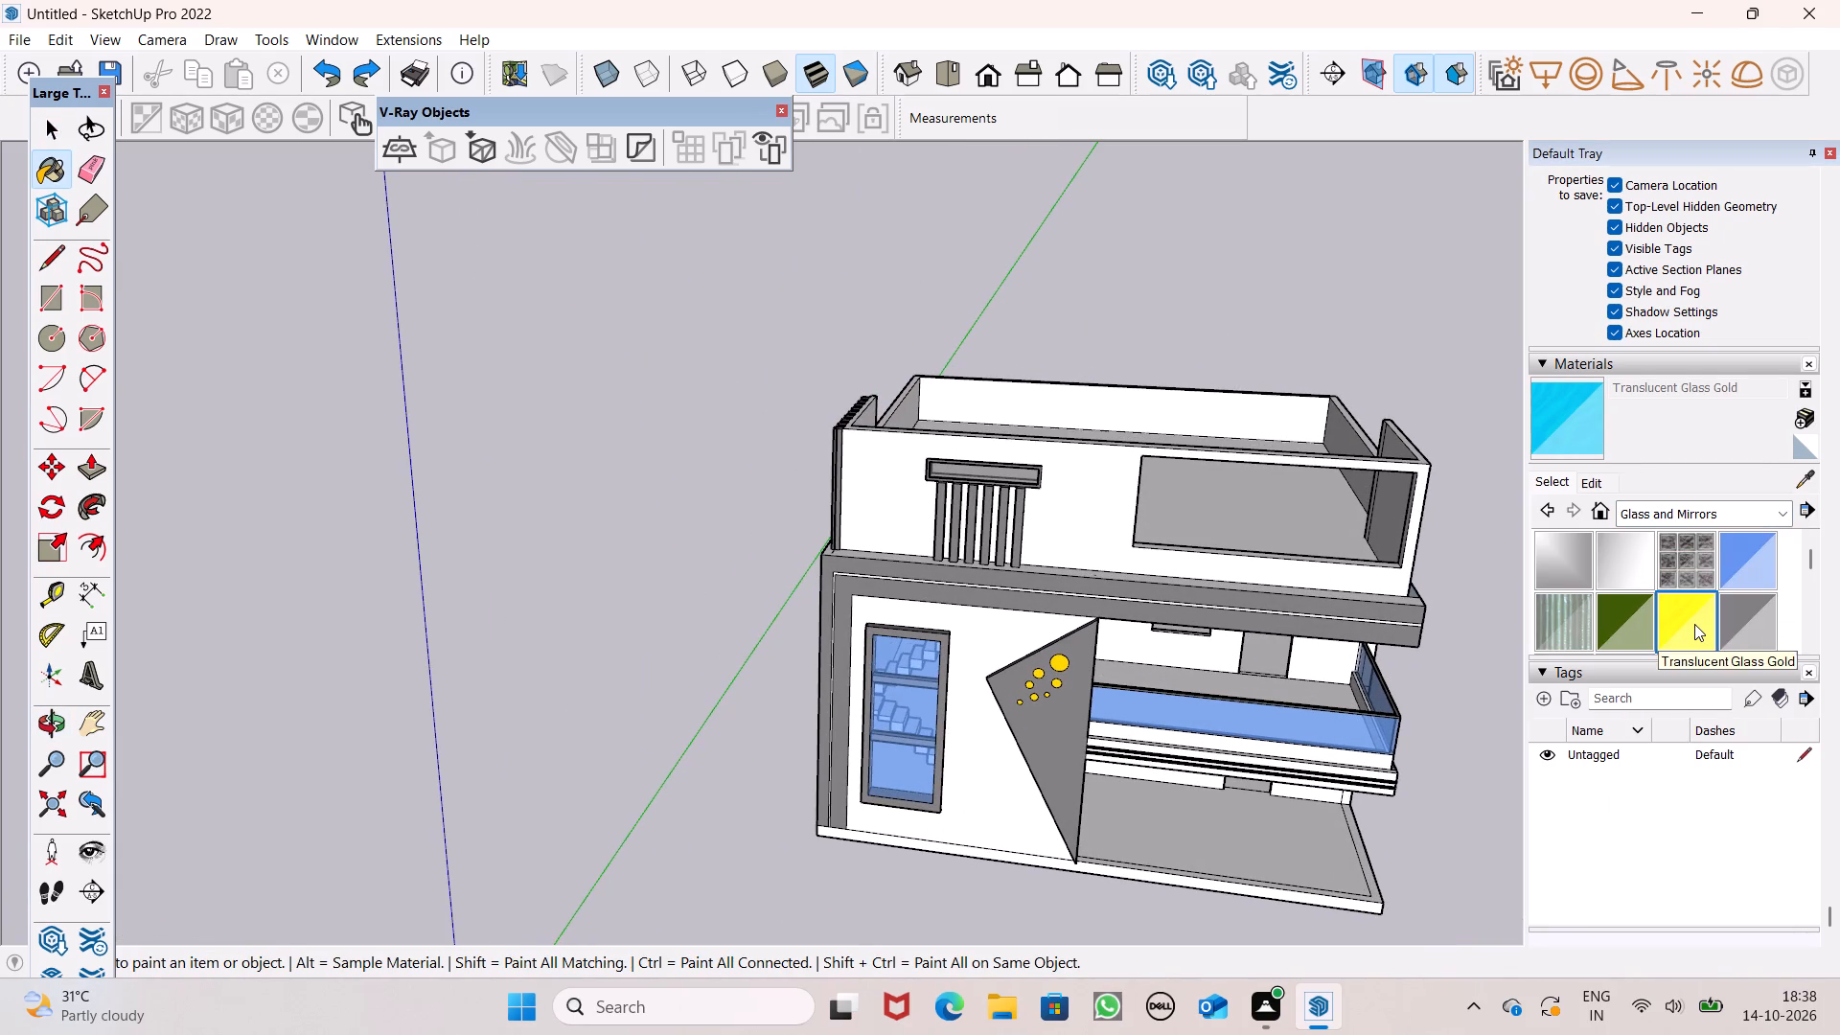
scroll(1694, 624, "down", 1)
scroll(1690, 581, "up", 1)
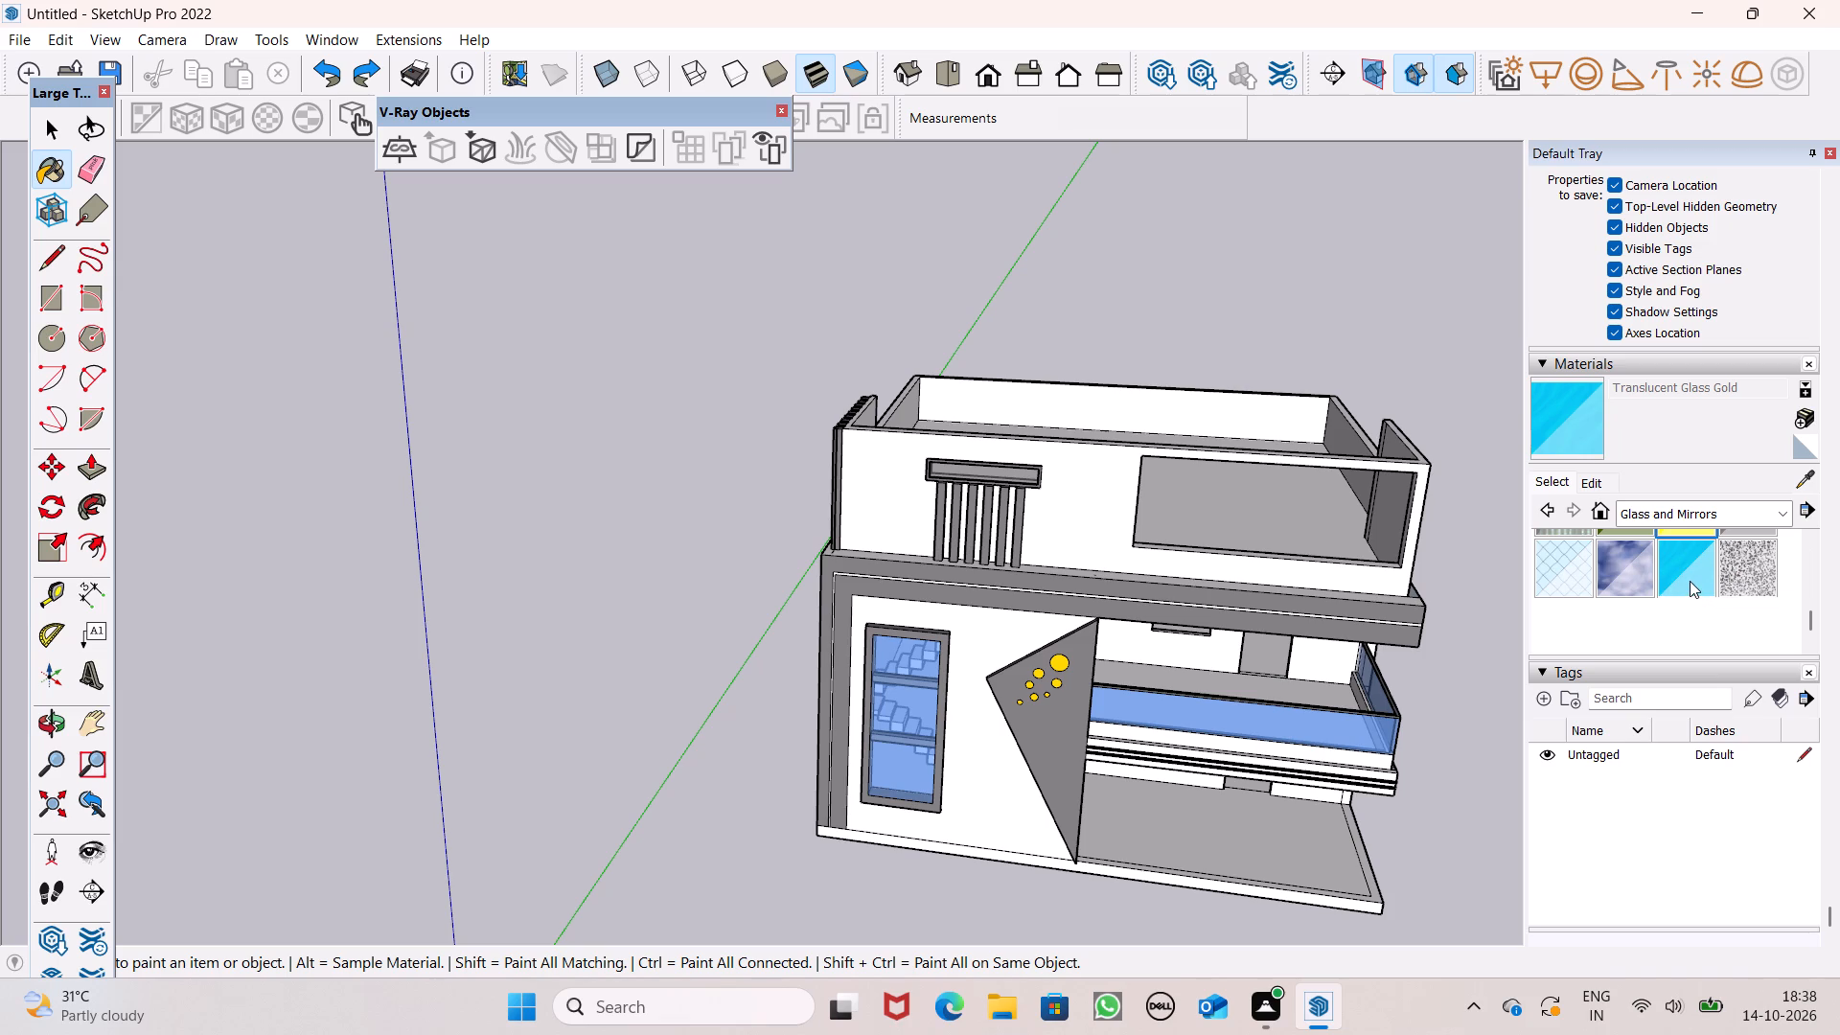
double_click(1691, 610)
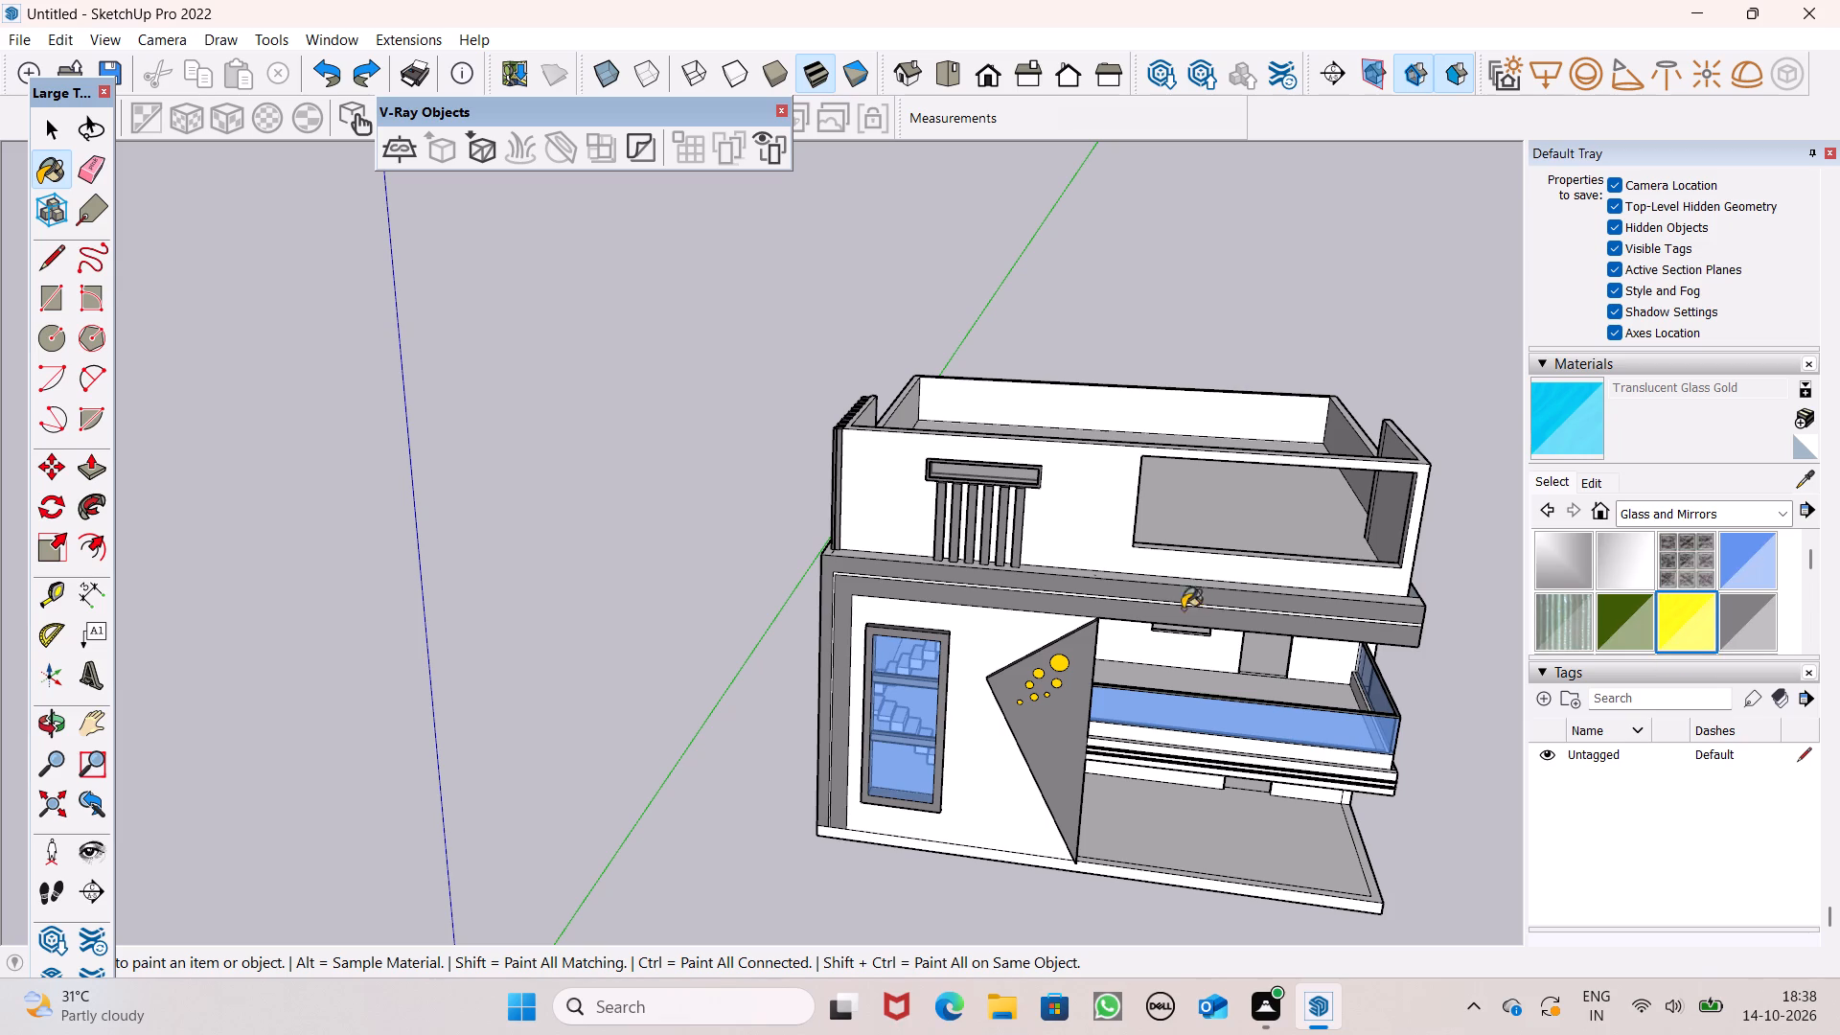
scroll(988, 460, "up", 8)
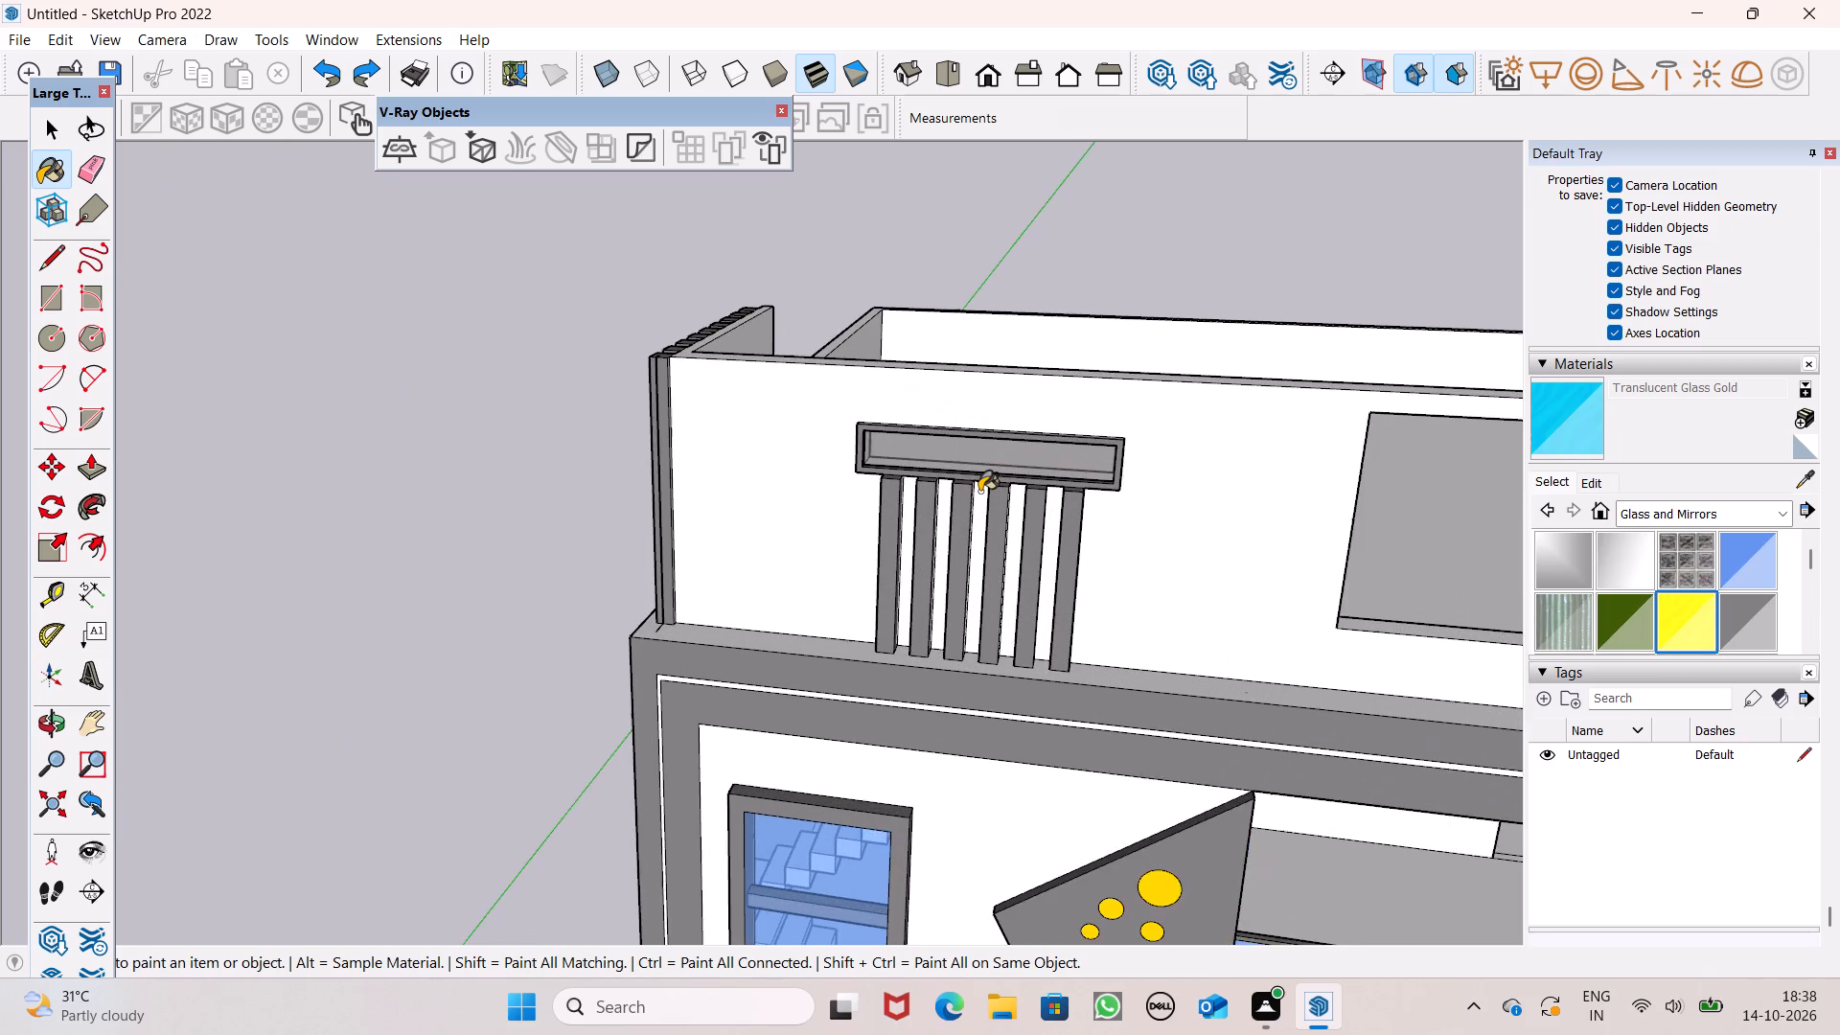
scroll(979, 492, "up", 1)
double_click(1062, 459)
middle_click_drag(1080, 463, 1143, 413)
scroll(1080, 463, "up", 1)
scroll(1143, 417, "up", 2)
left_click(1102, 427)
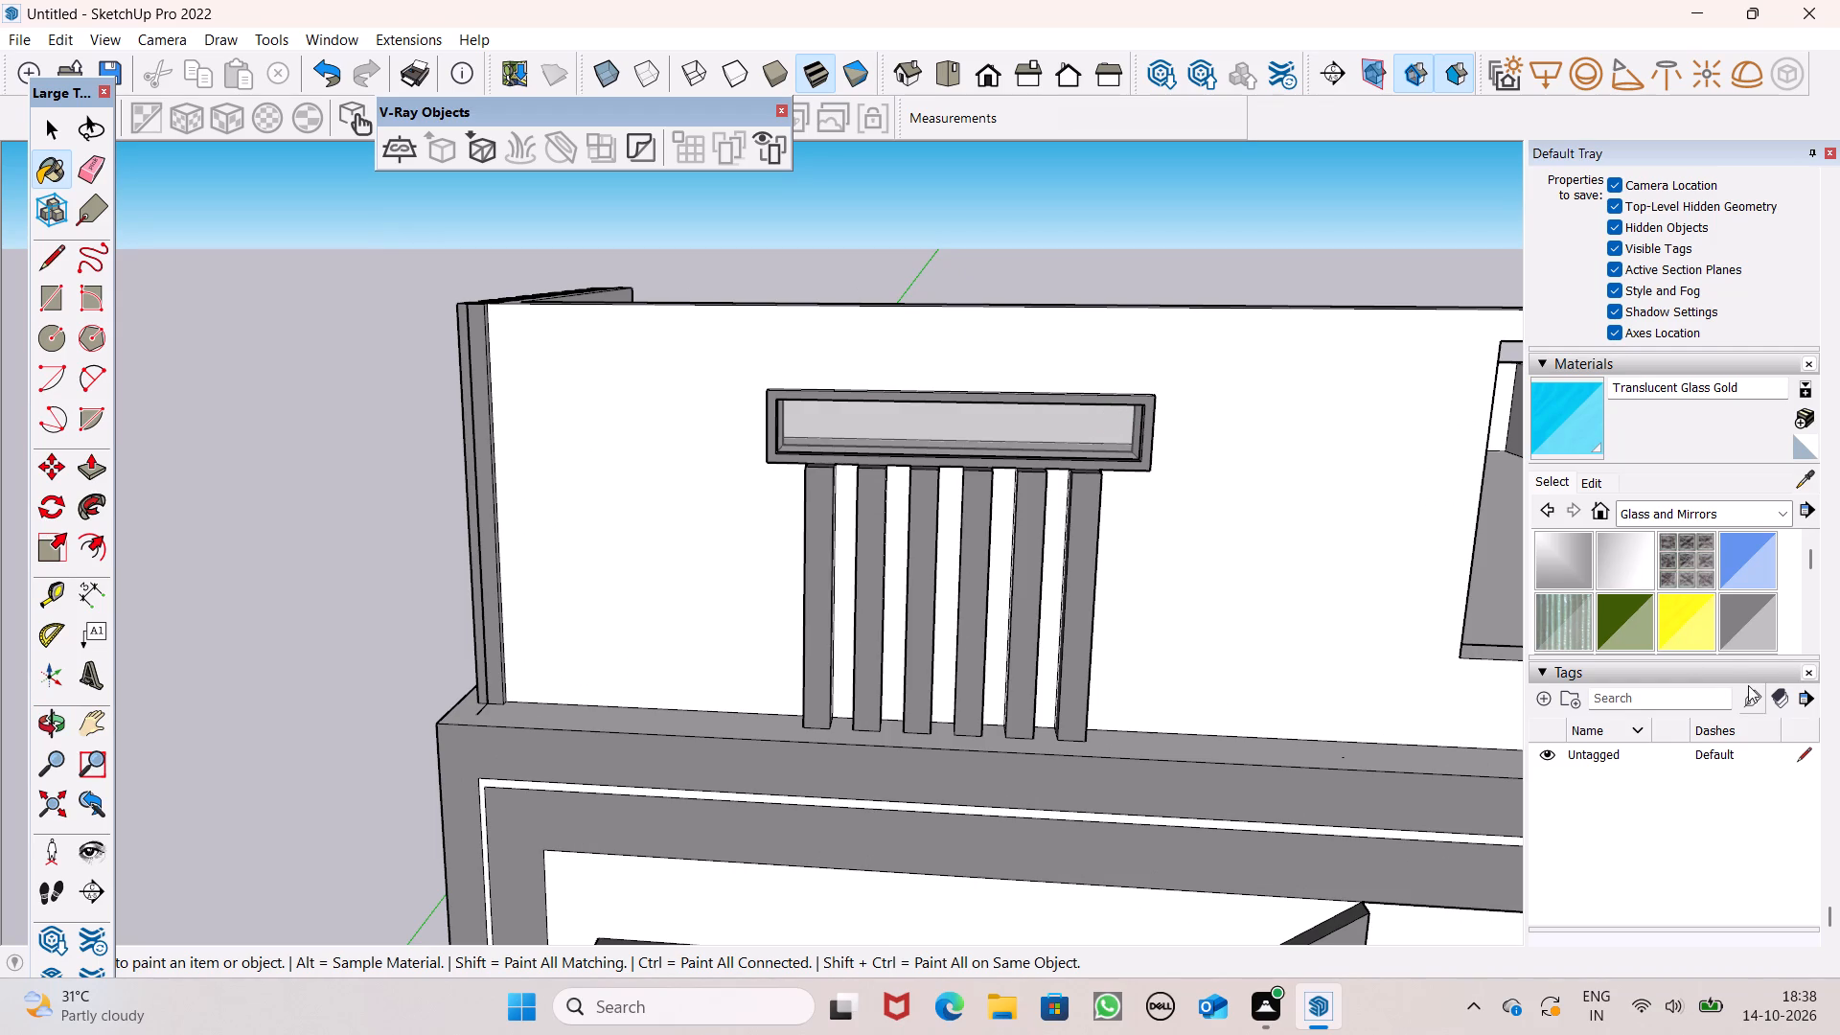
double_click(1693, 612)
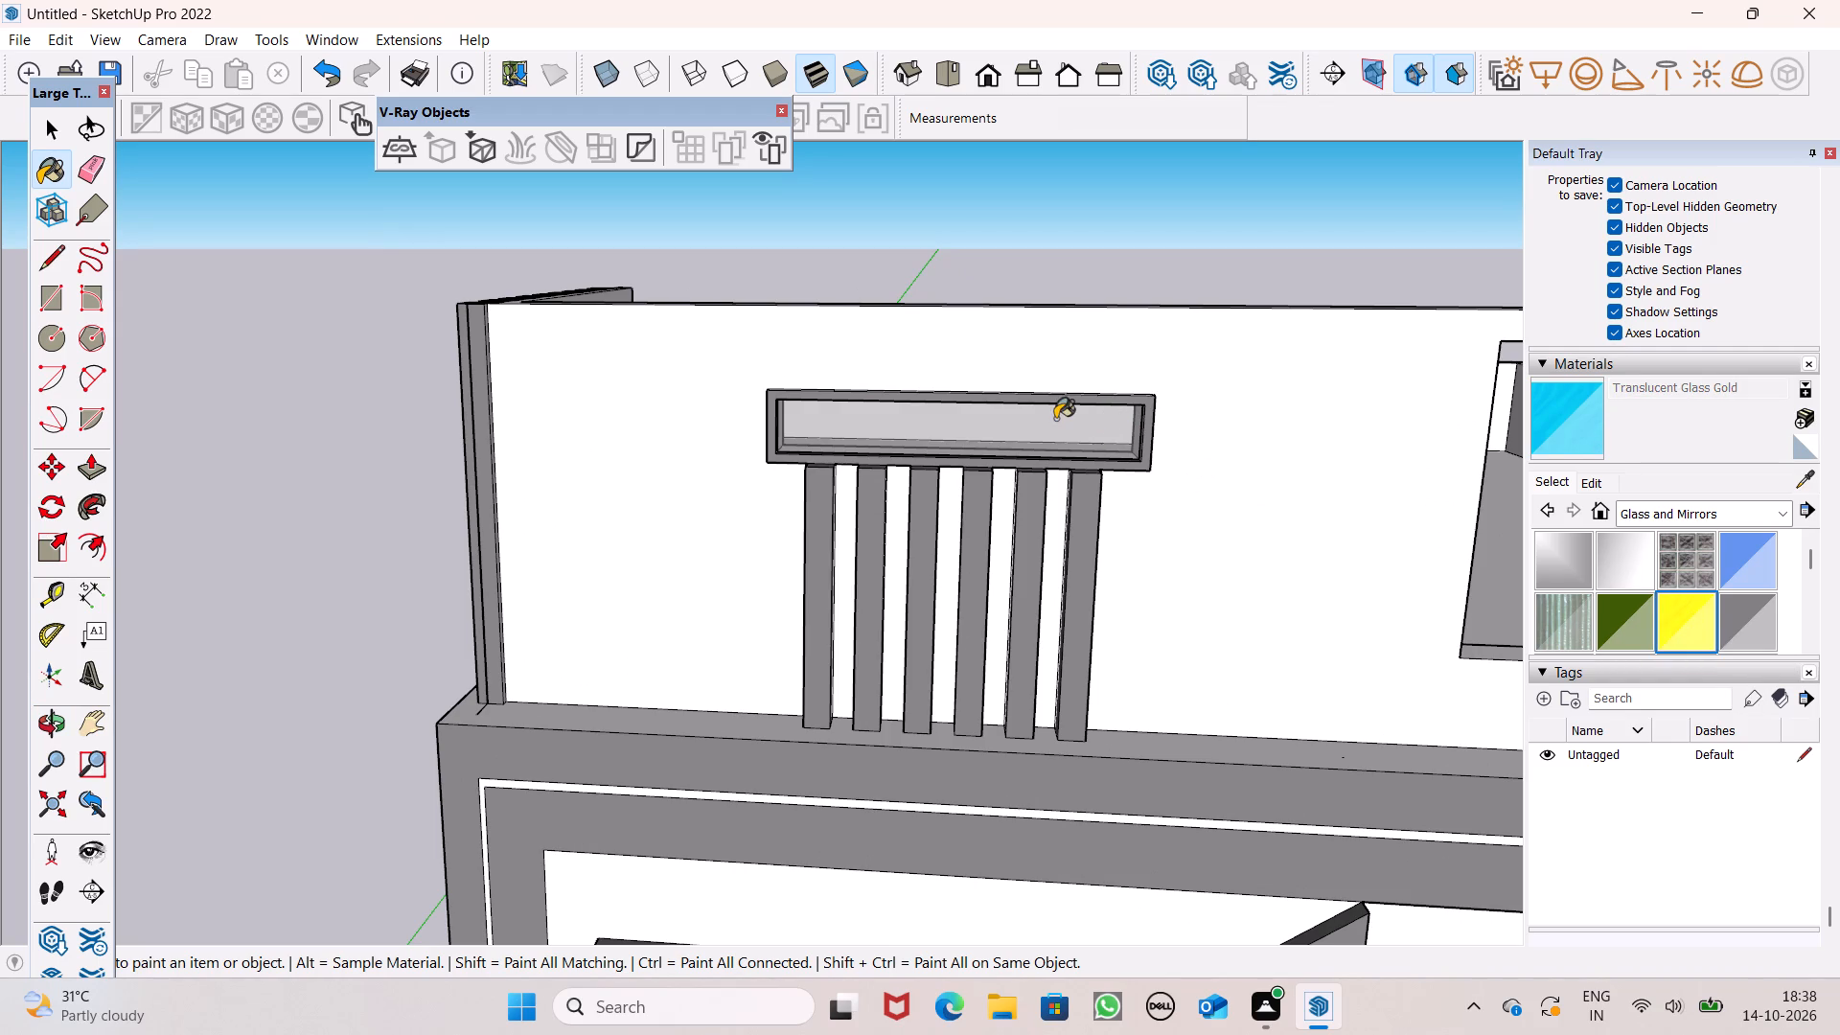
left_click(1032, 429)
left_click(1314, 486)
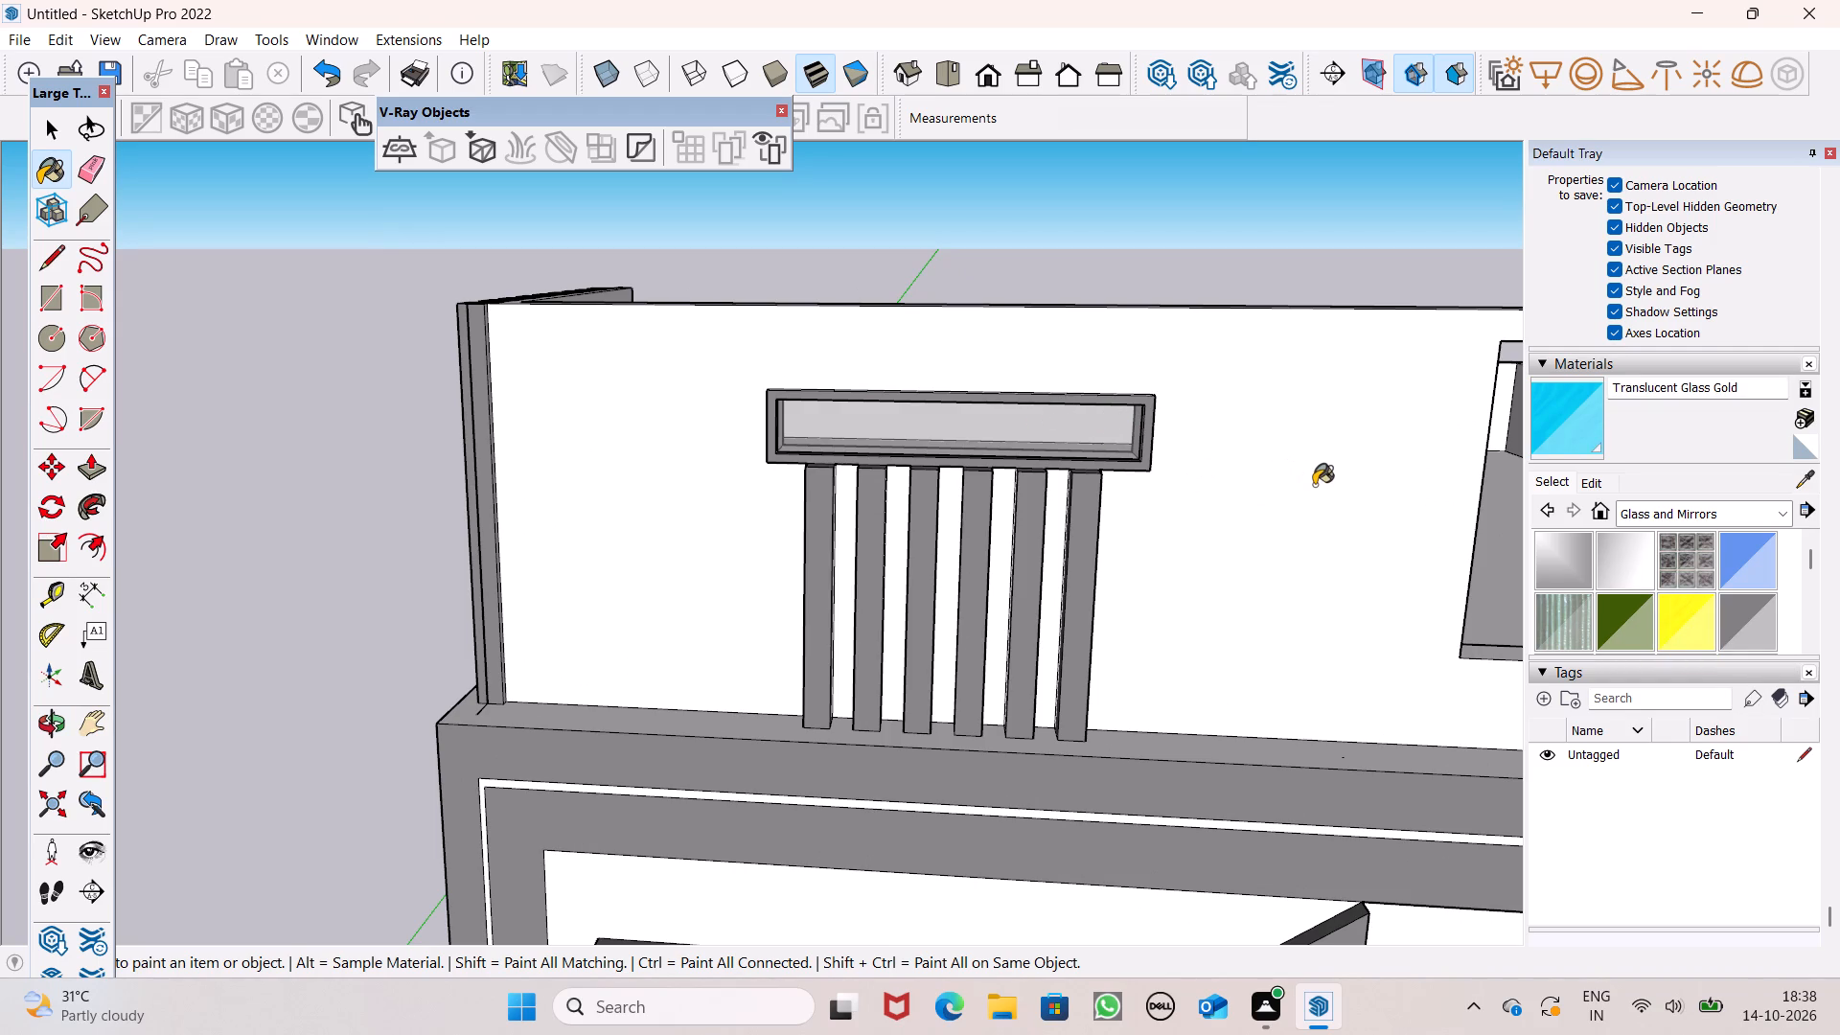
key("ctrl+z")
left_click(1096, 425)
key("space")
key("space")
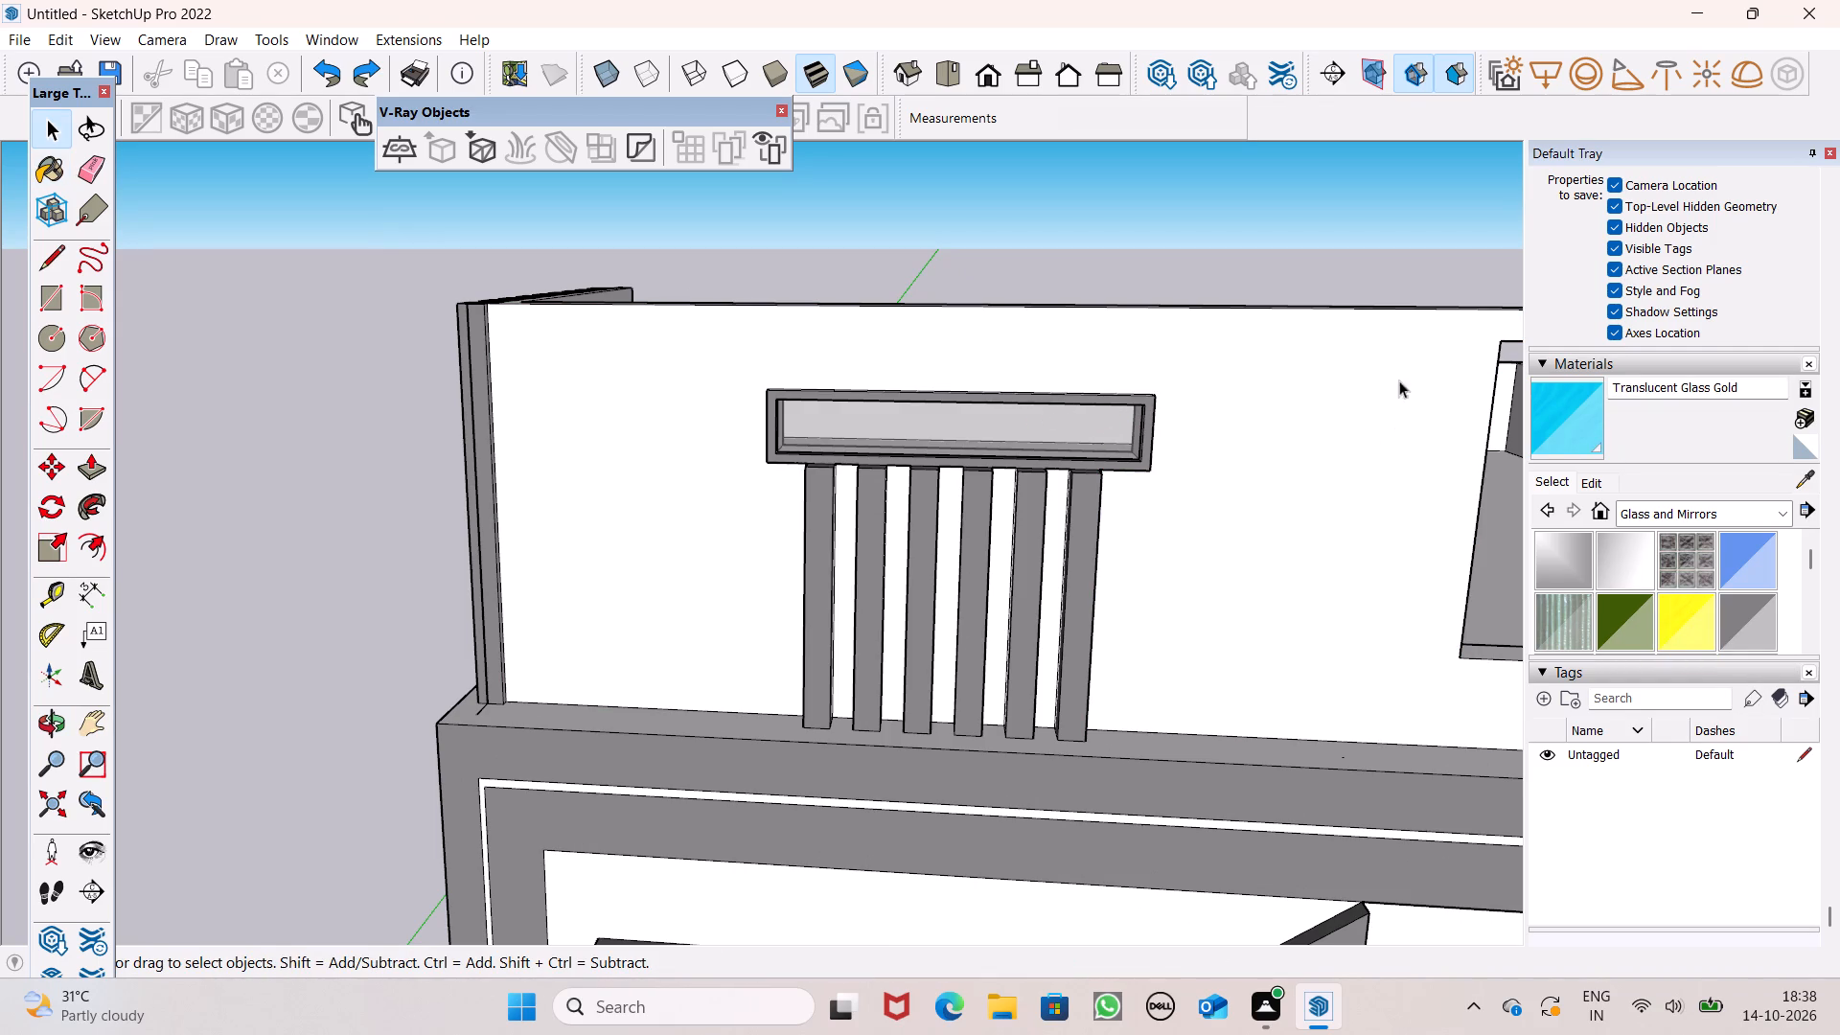
Erase the four horizontal edge lines above the base line on the rear part of the post-side exterior wall.
scroll(1485, 255, "down", 1)
scroll(838, 379, "down", 2)
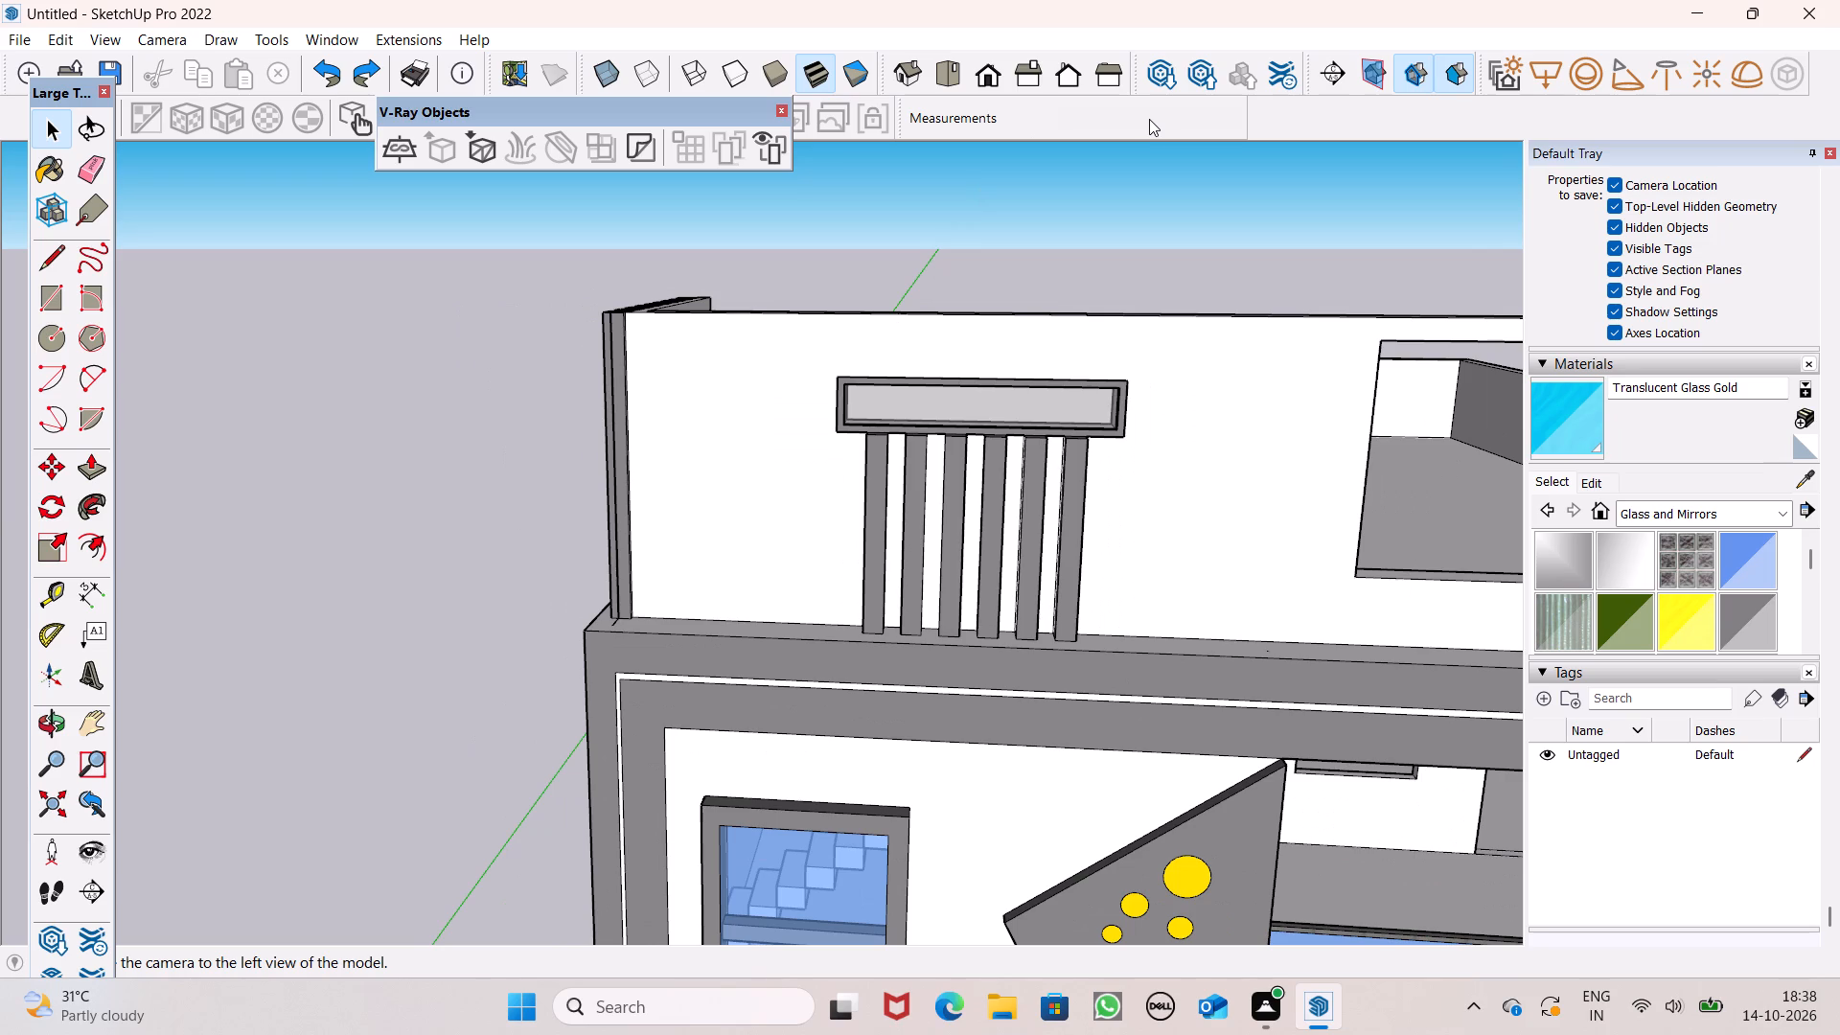
scroll(963, 183, "down", 4)
scroll(973, 210, "up", 1)
scroll(973, 210, "down", 4)
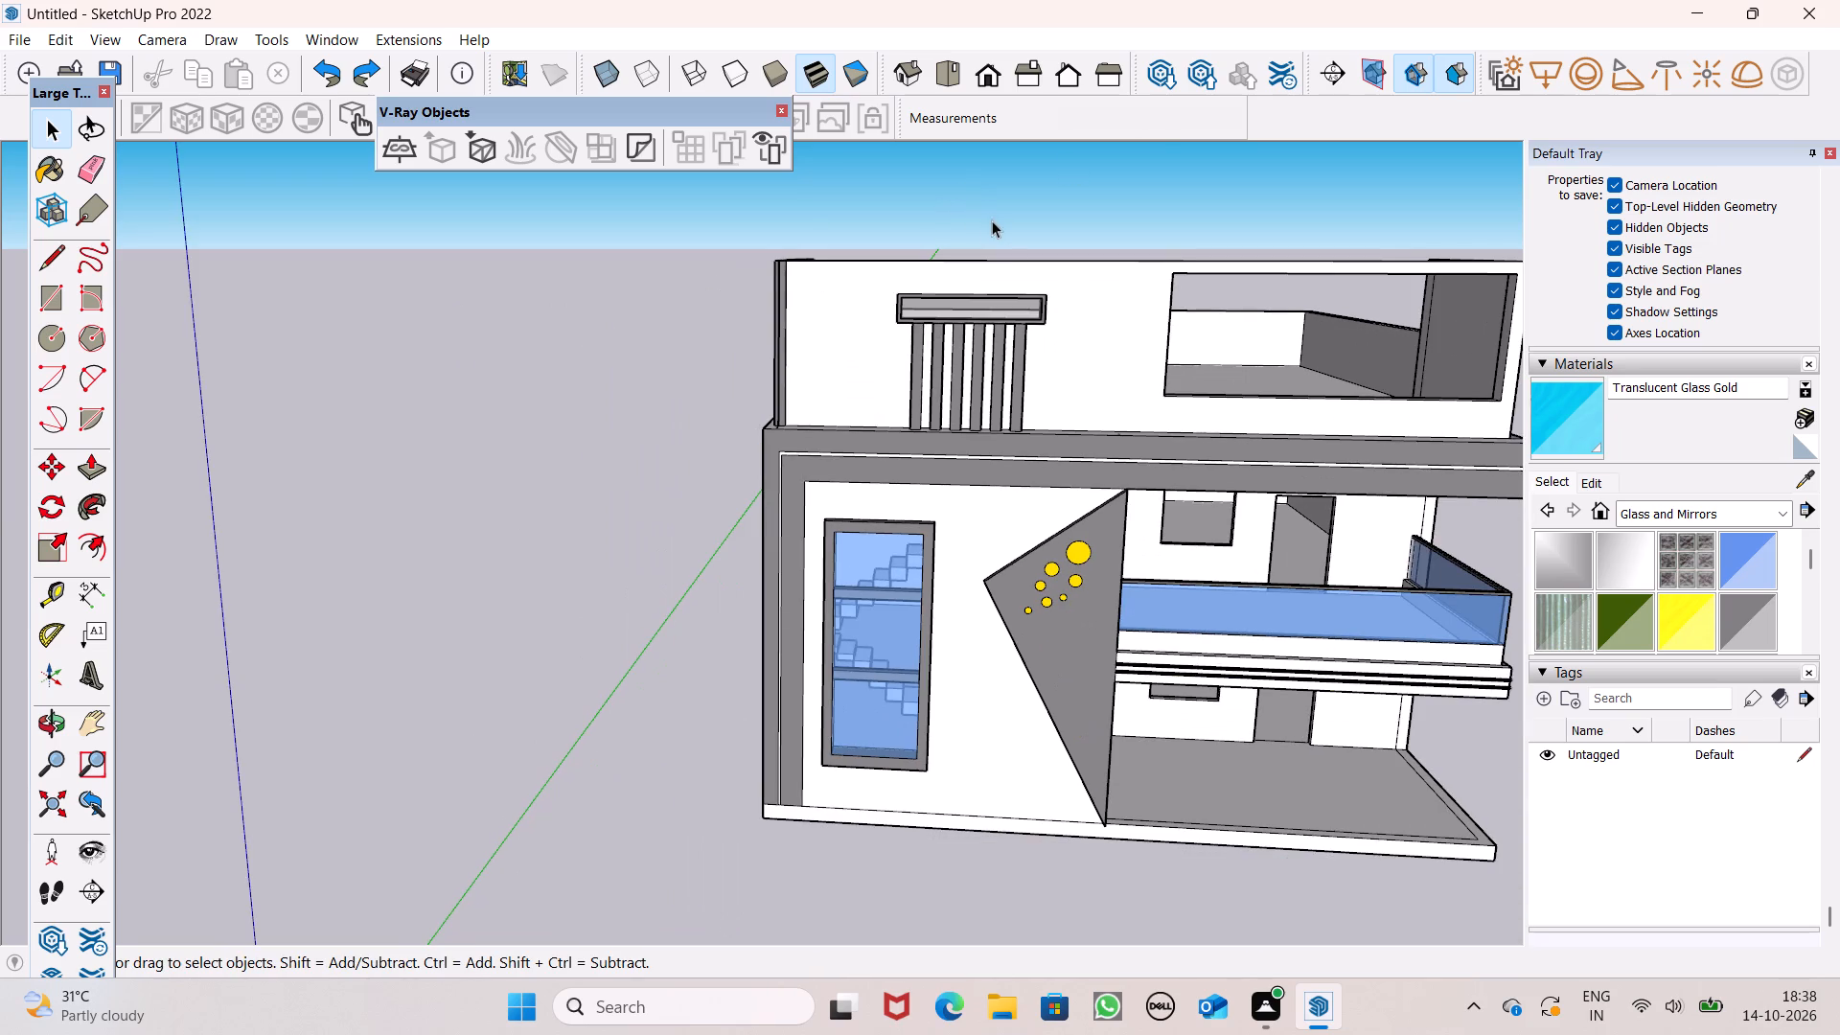
scroll(1019, 271, "down", 1)
scroll(1019, 286, "up", 1)
scroll(1021, 300, "down", 9)
middle_click_drag(1018, 391, 1138, 413)
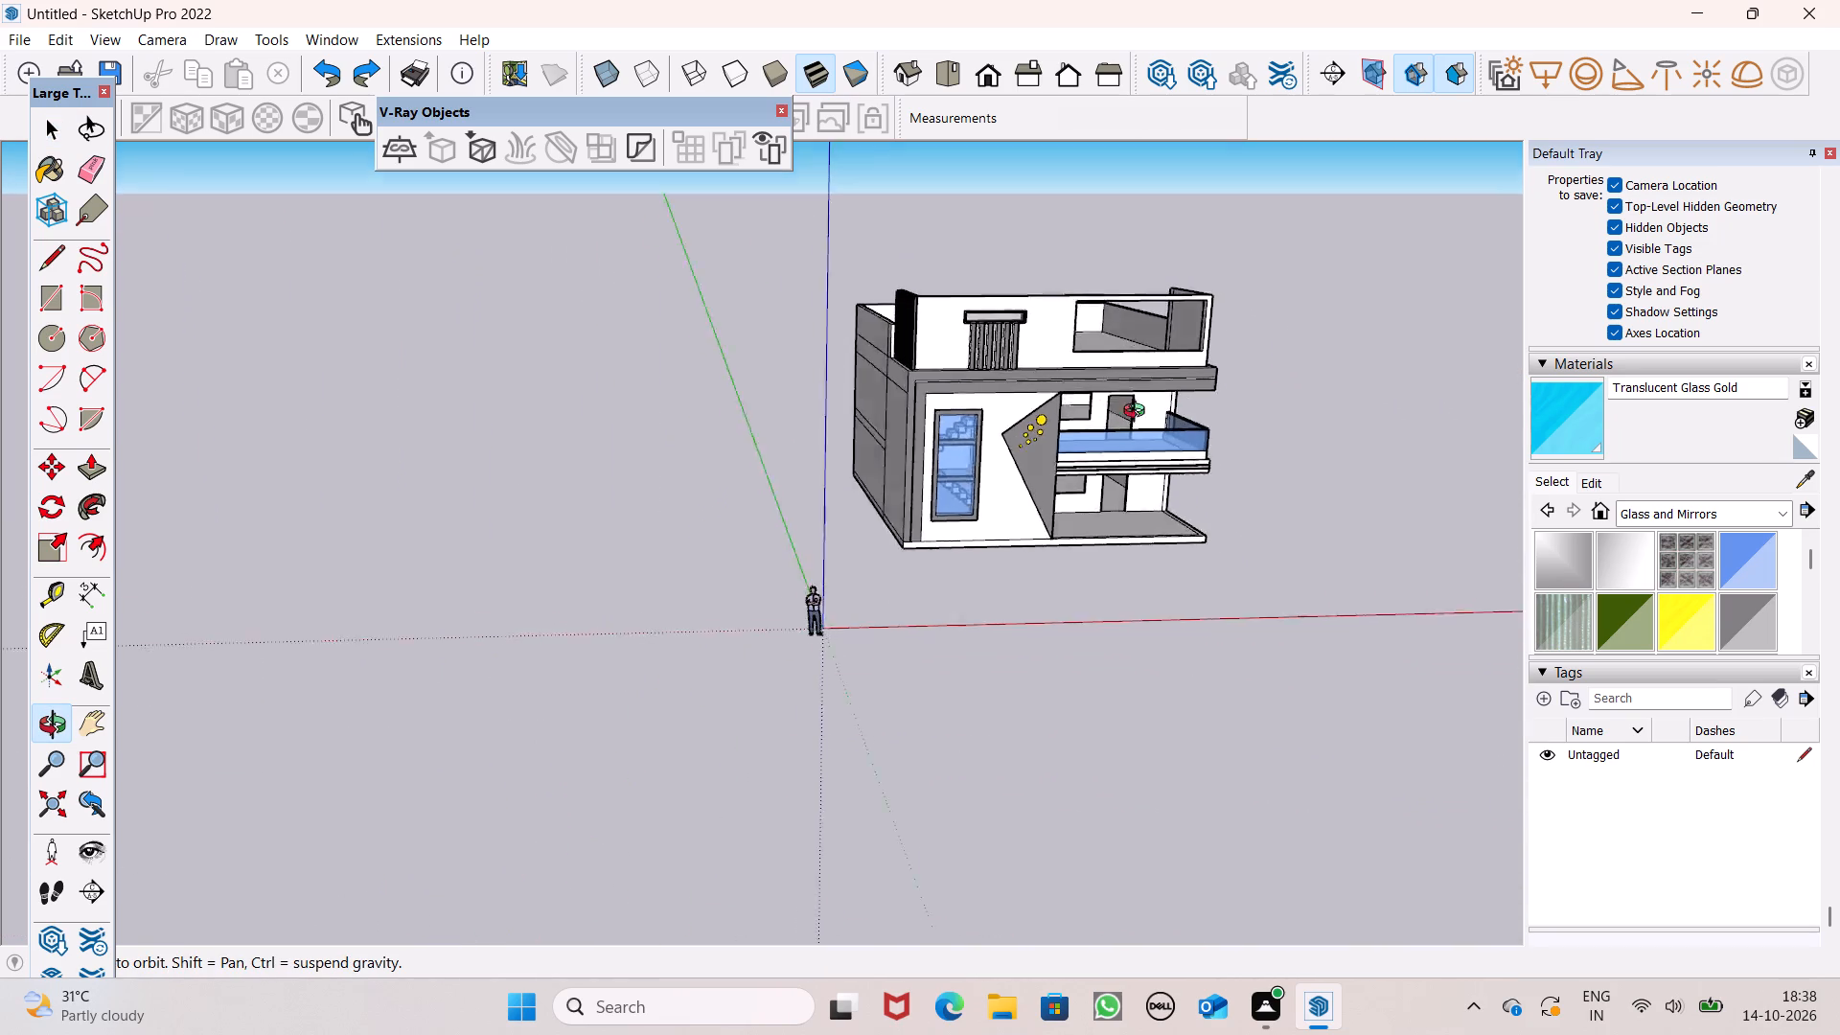
middle_click_drag(1138, 413, 1605, 452)
middle_click_drag(1115, 379, 1208, 372)
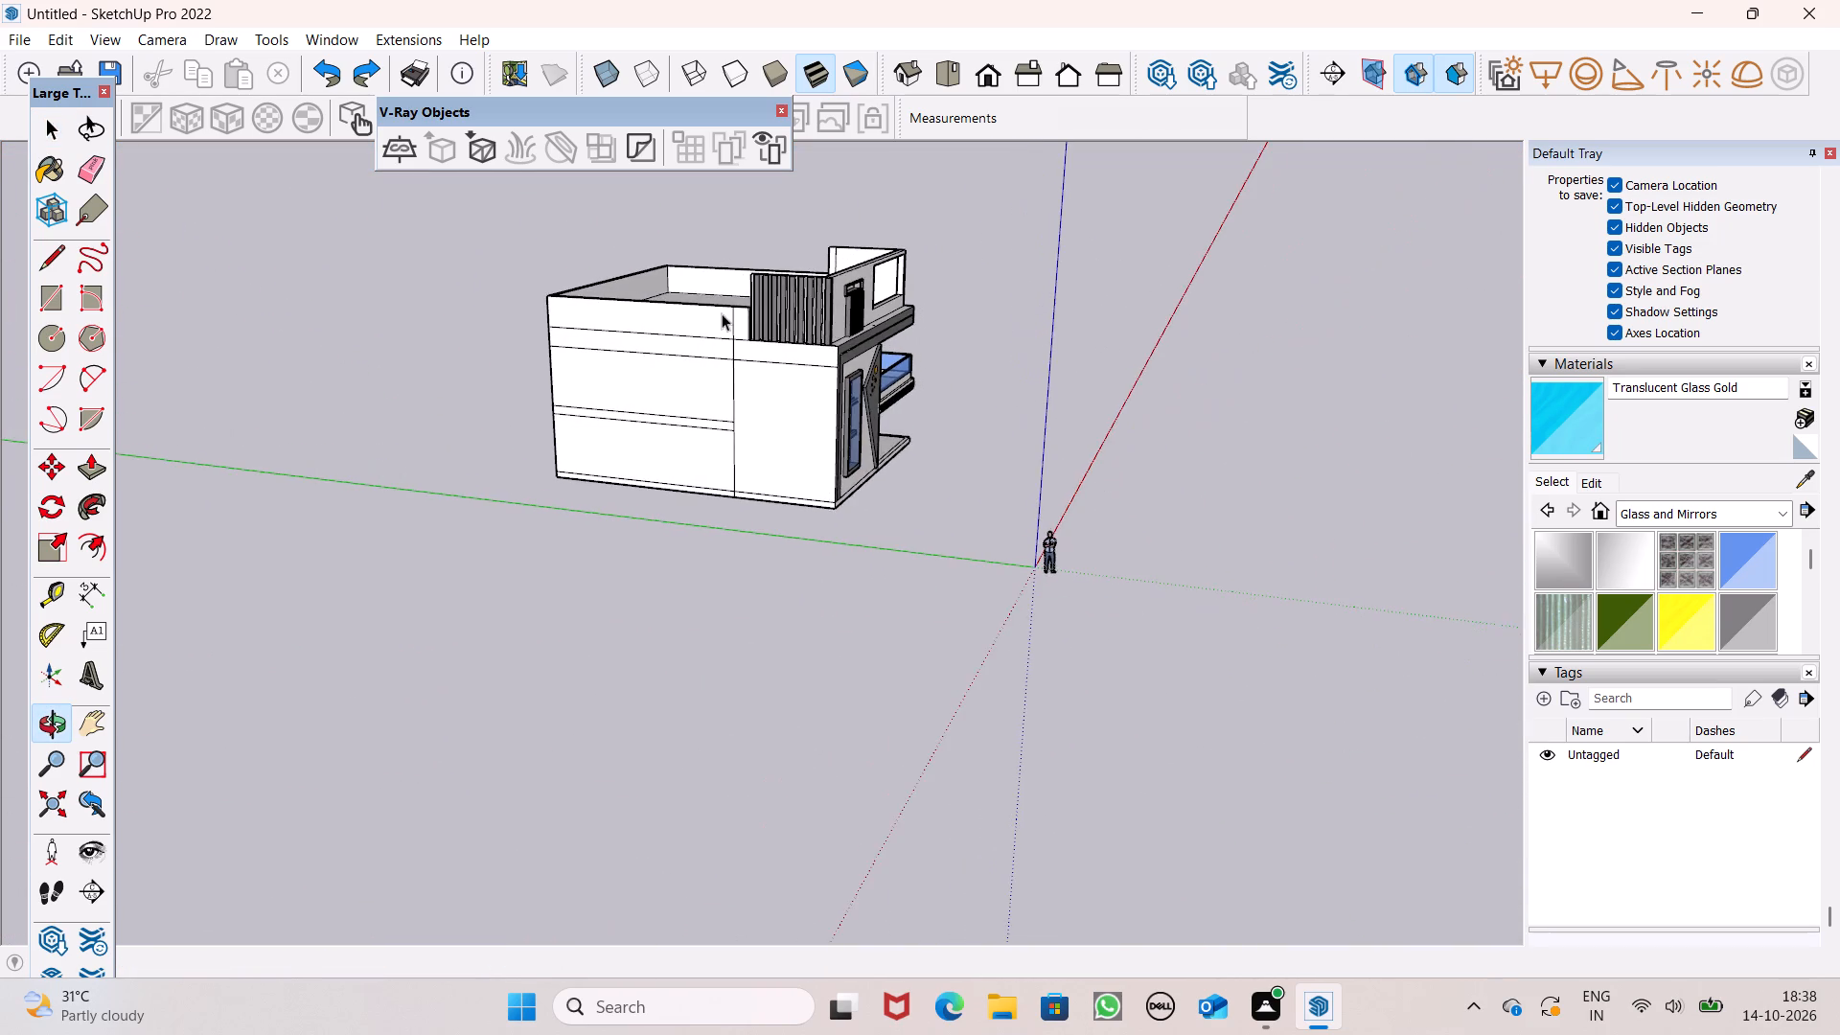
scroll(722, 313, "up", 7)
left_click_drag(80, 167, 101, 171)
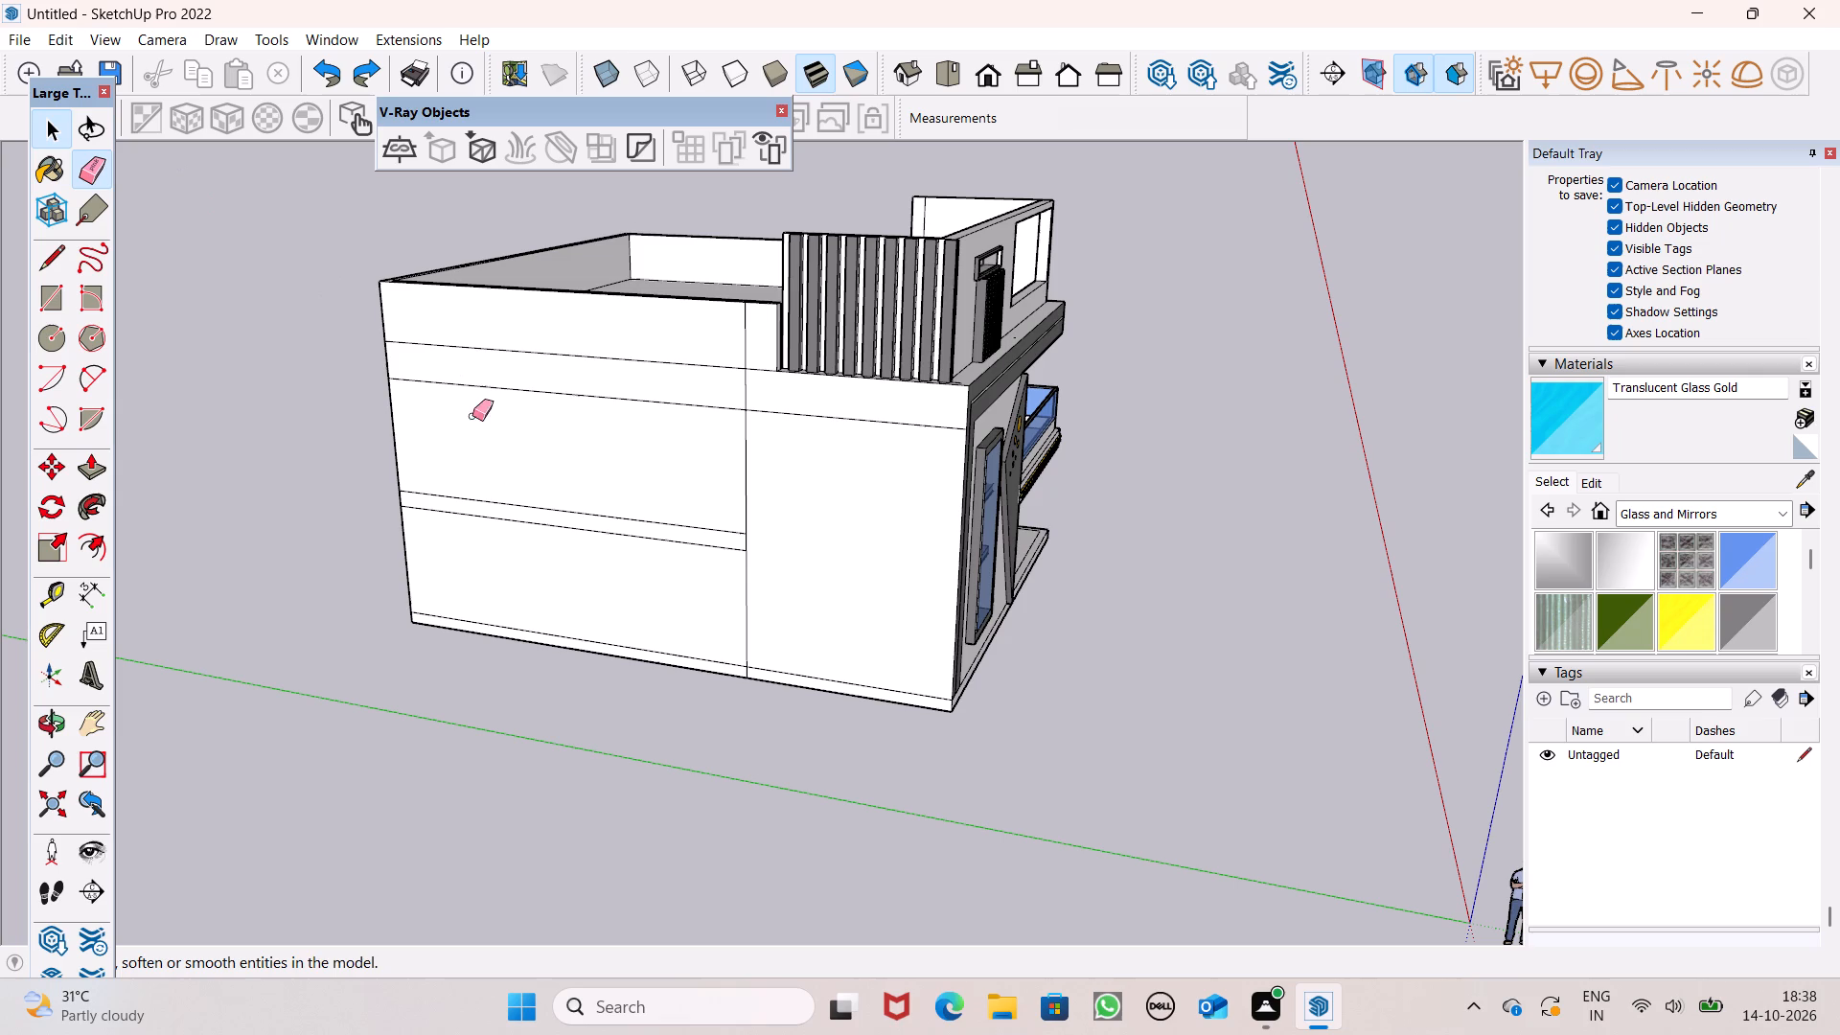
left_click_drag(578, 355, 596, 517)
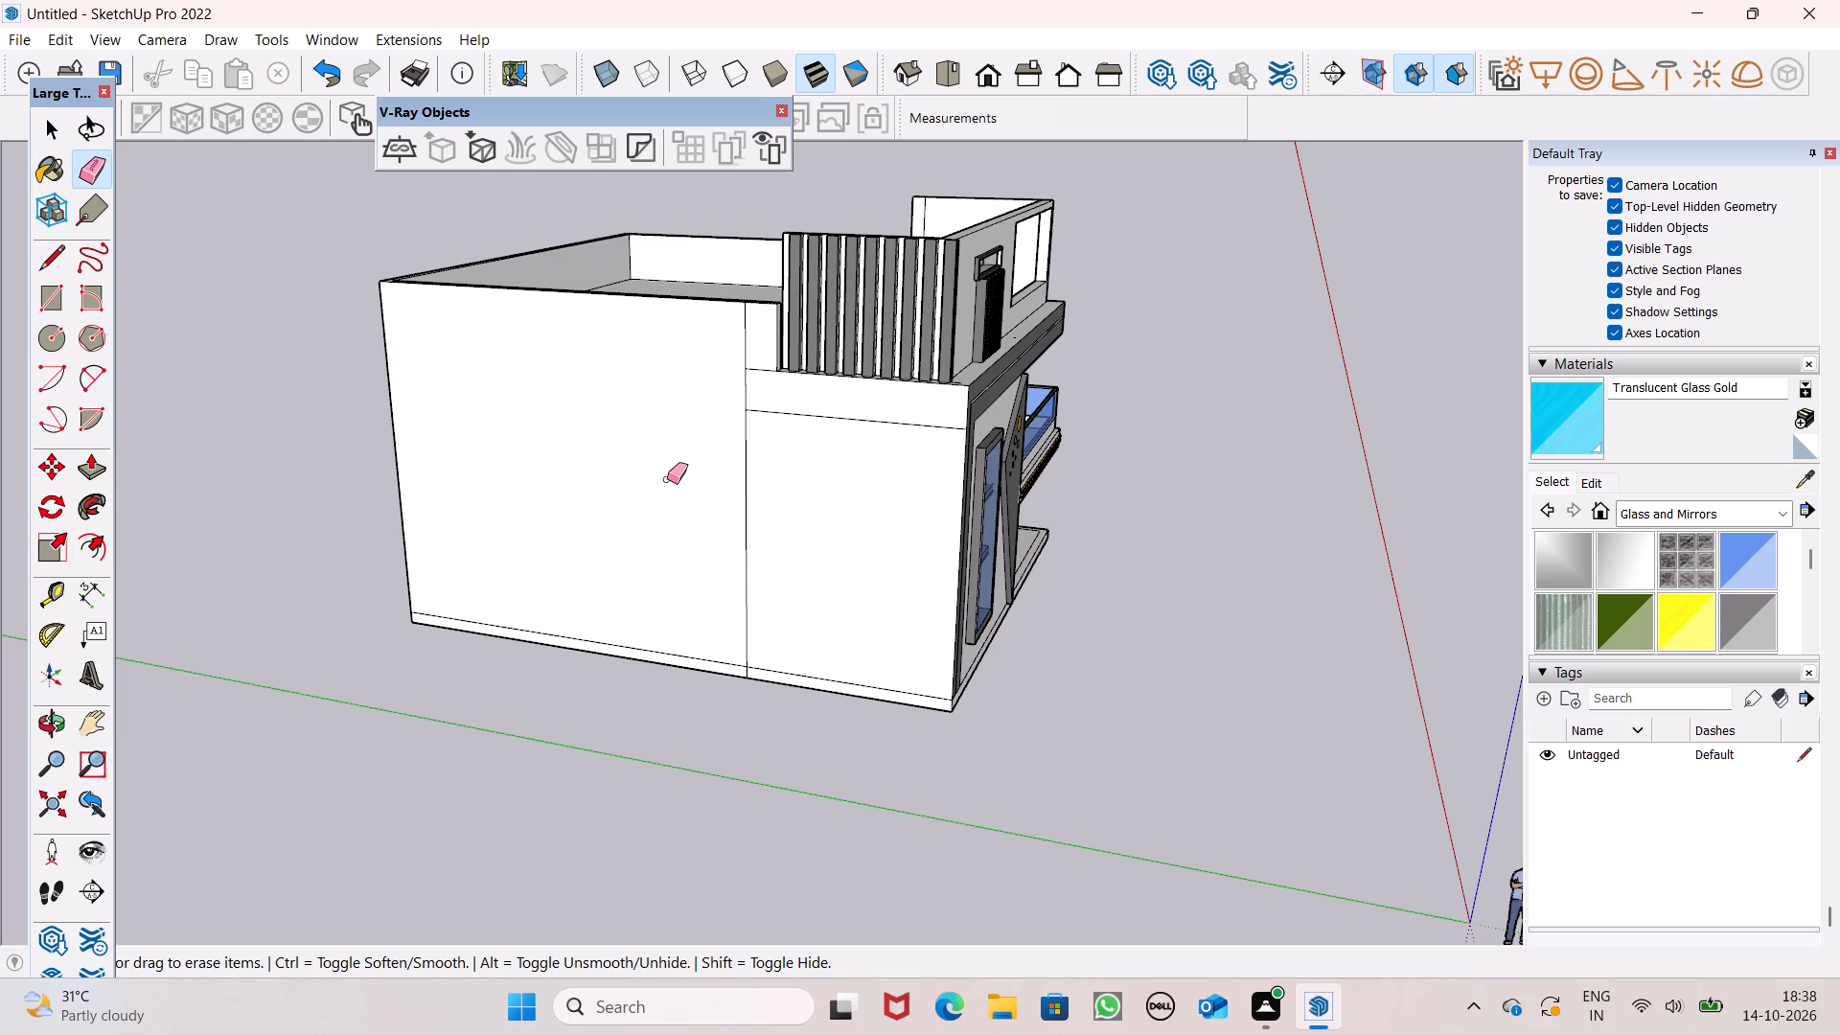
Draw a rectangle about 4' 8" by 3' 10" on the upper area of the side wall's rear part, near the vertical dividing line.
scroll(657, 442, "up", 1)
middle_click_drag(657, 442, 776, 457)
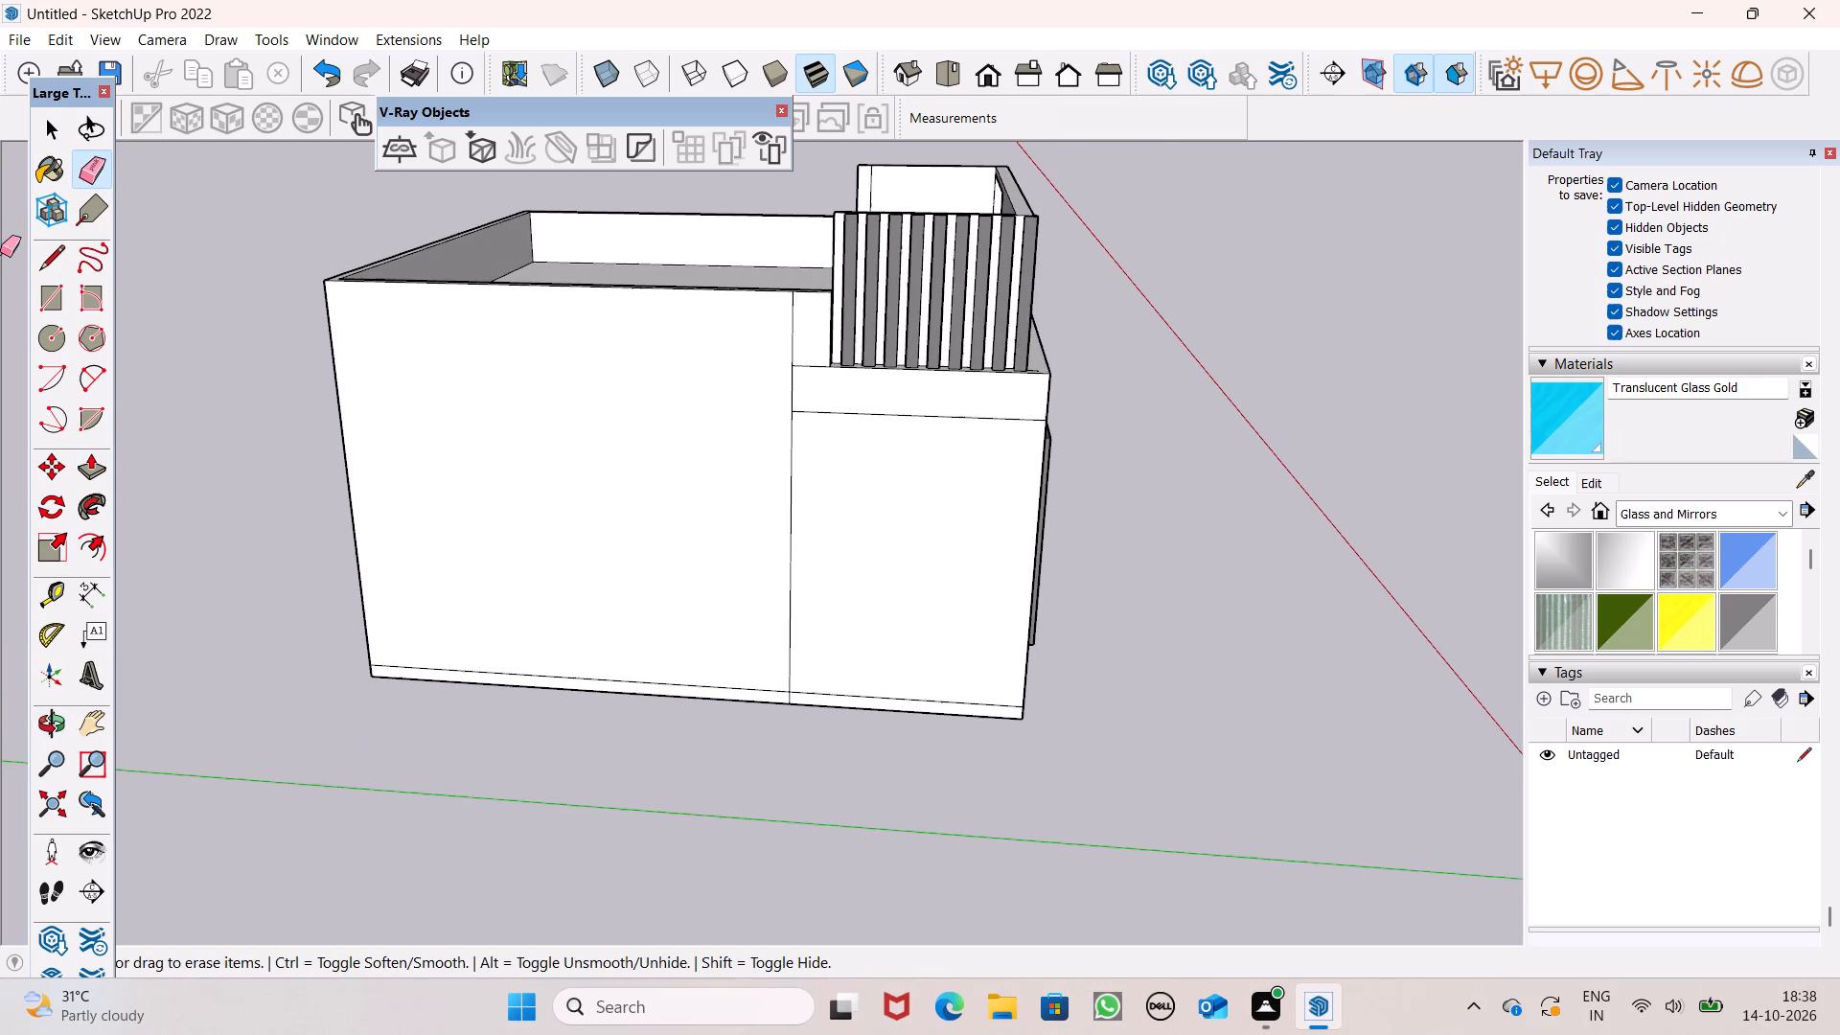
left_click_drag(48, 303, 74, 303)
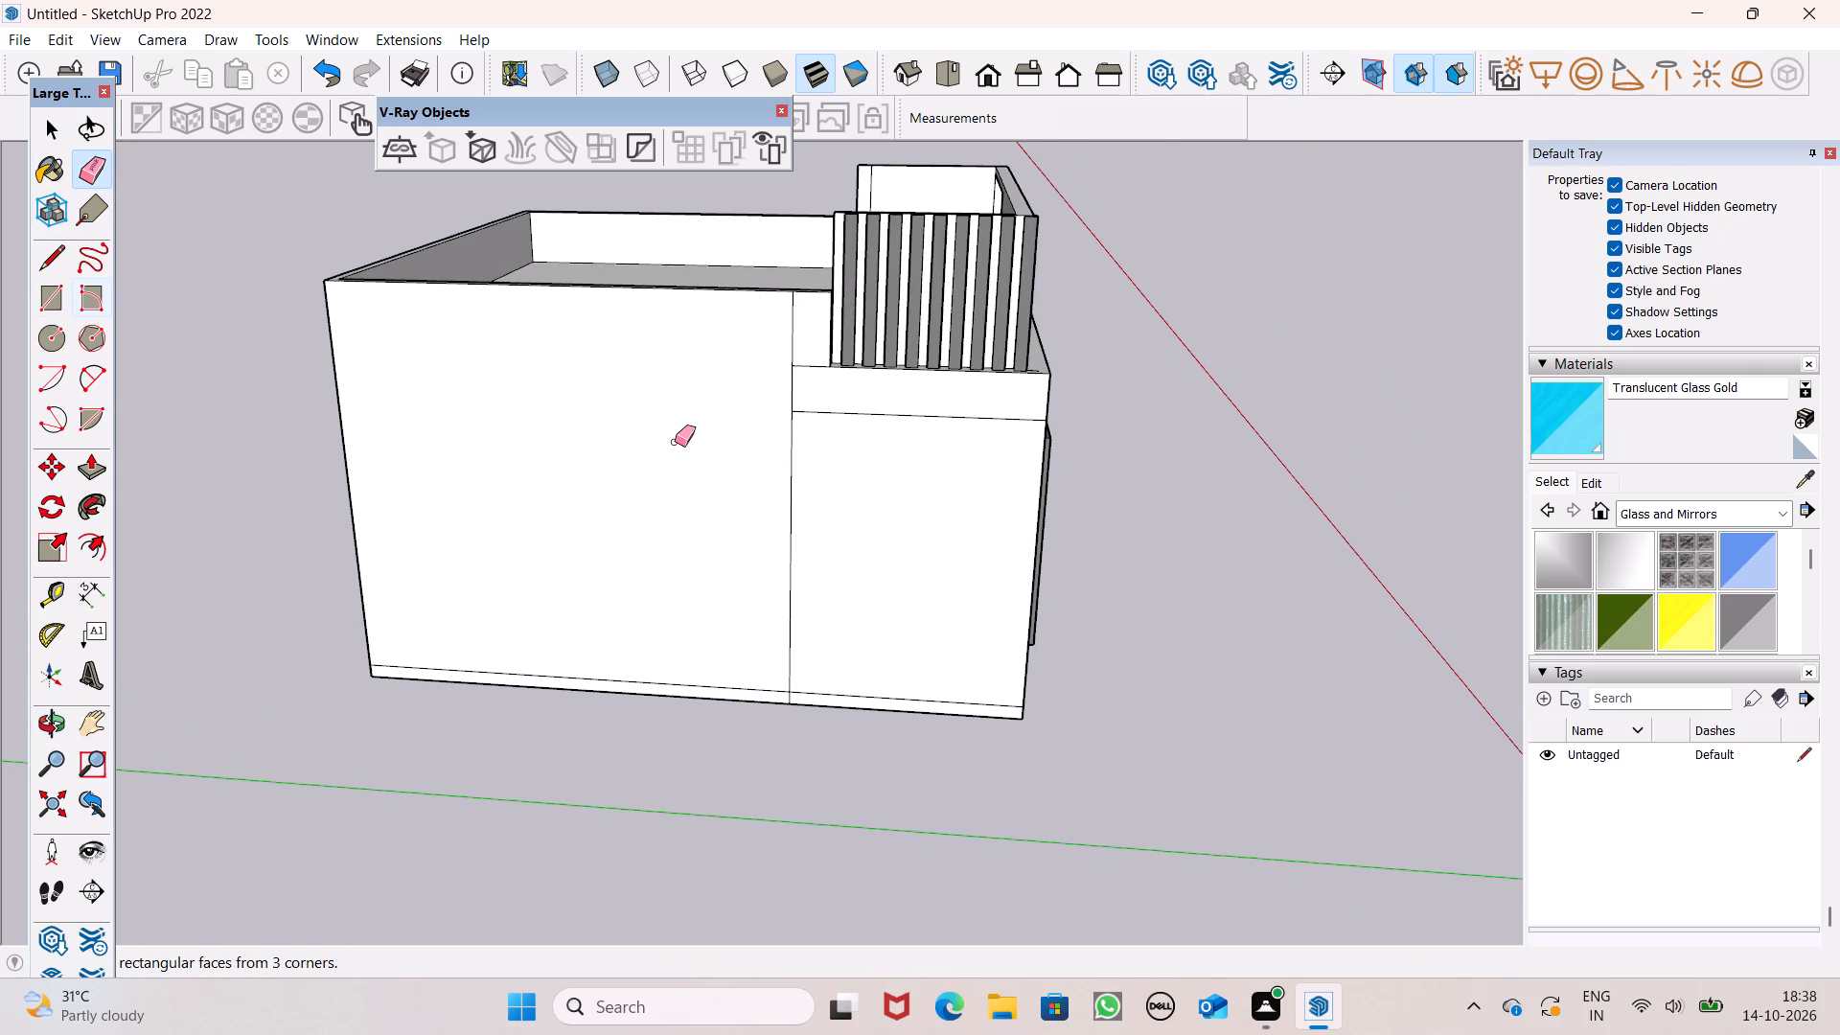
middle_click_drag(669, 433, 661, 395)
scroll(661, 395, "up", 1)
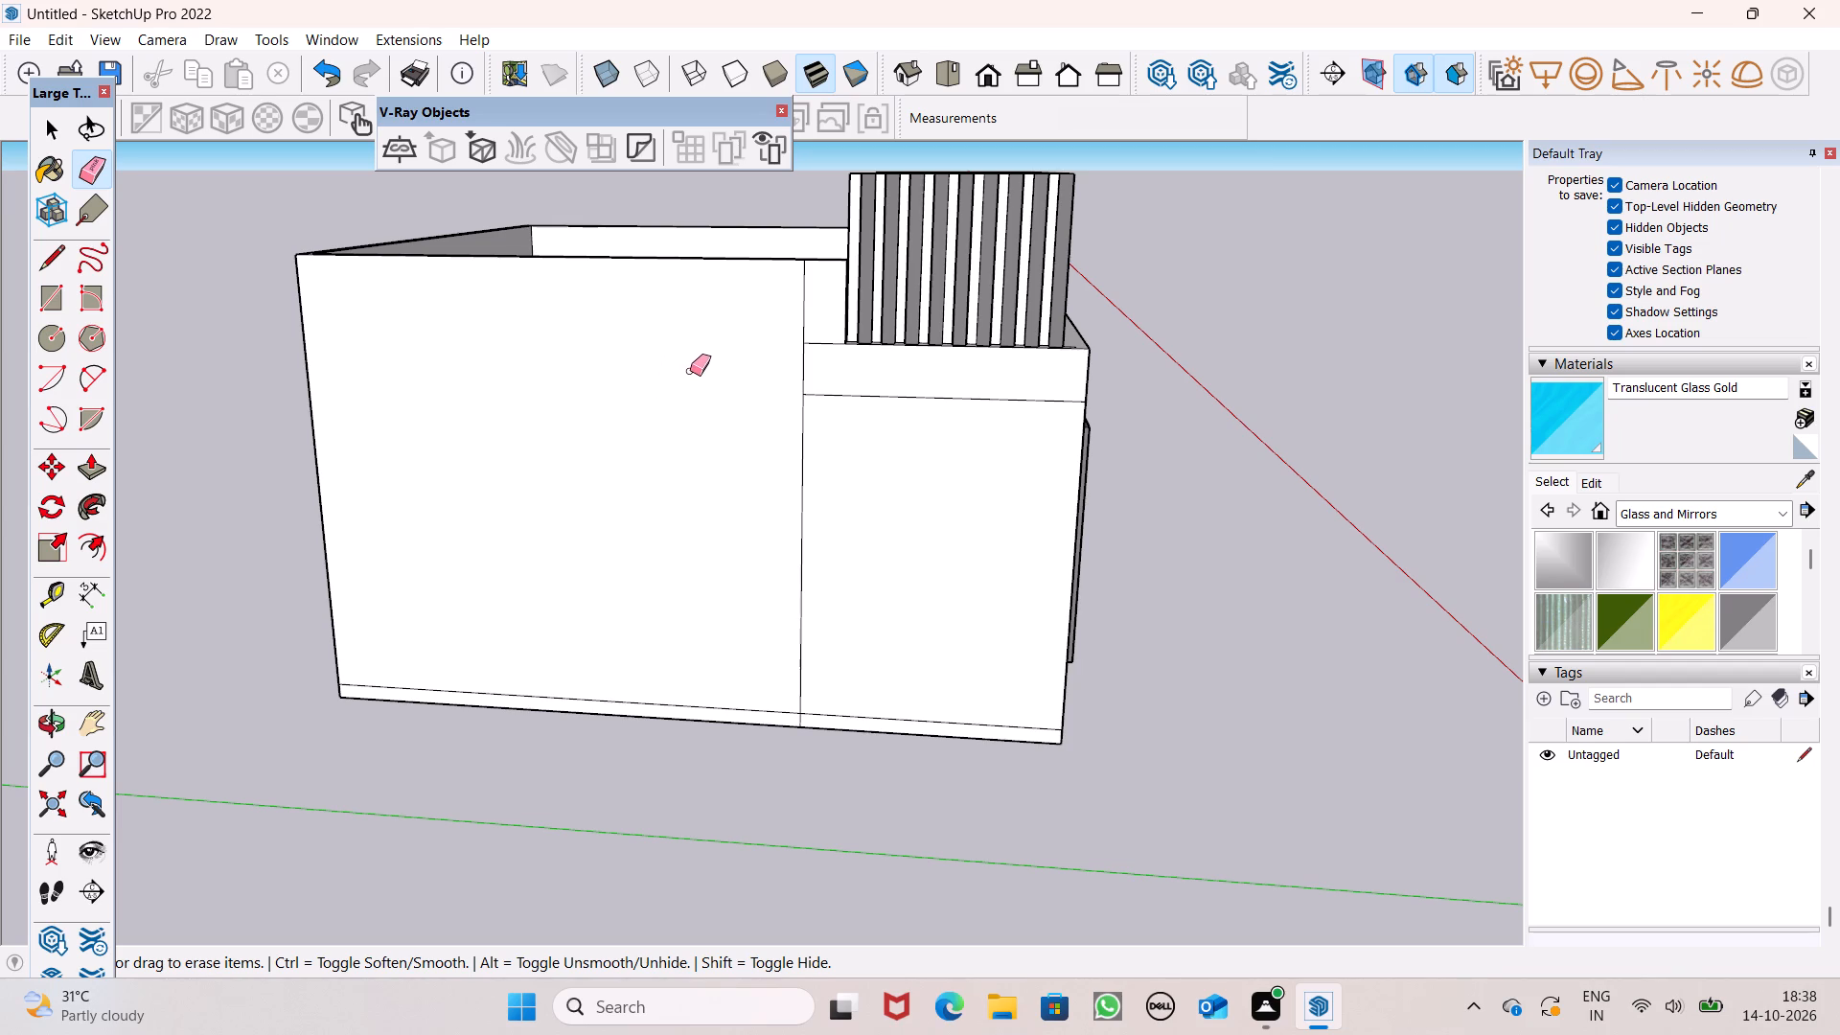
middle_click_drag(749, 378, 743, 391)
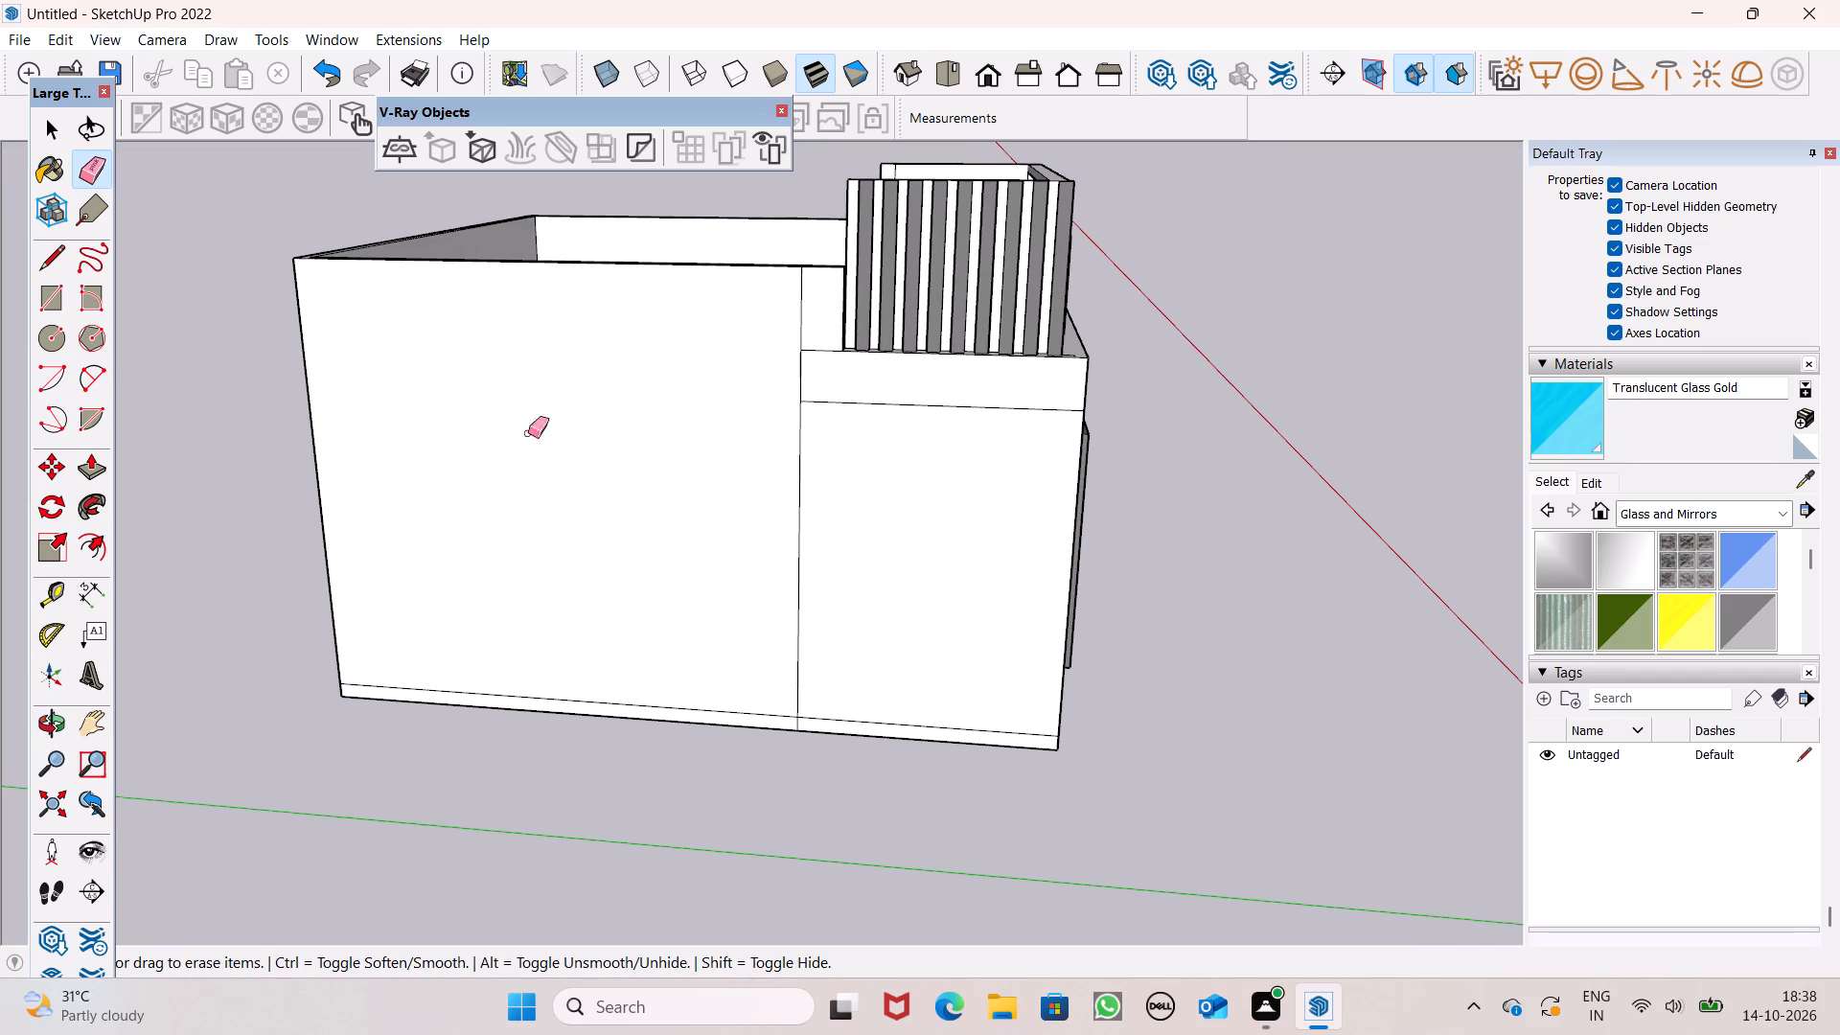
left_click(47, 304)
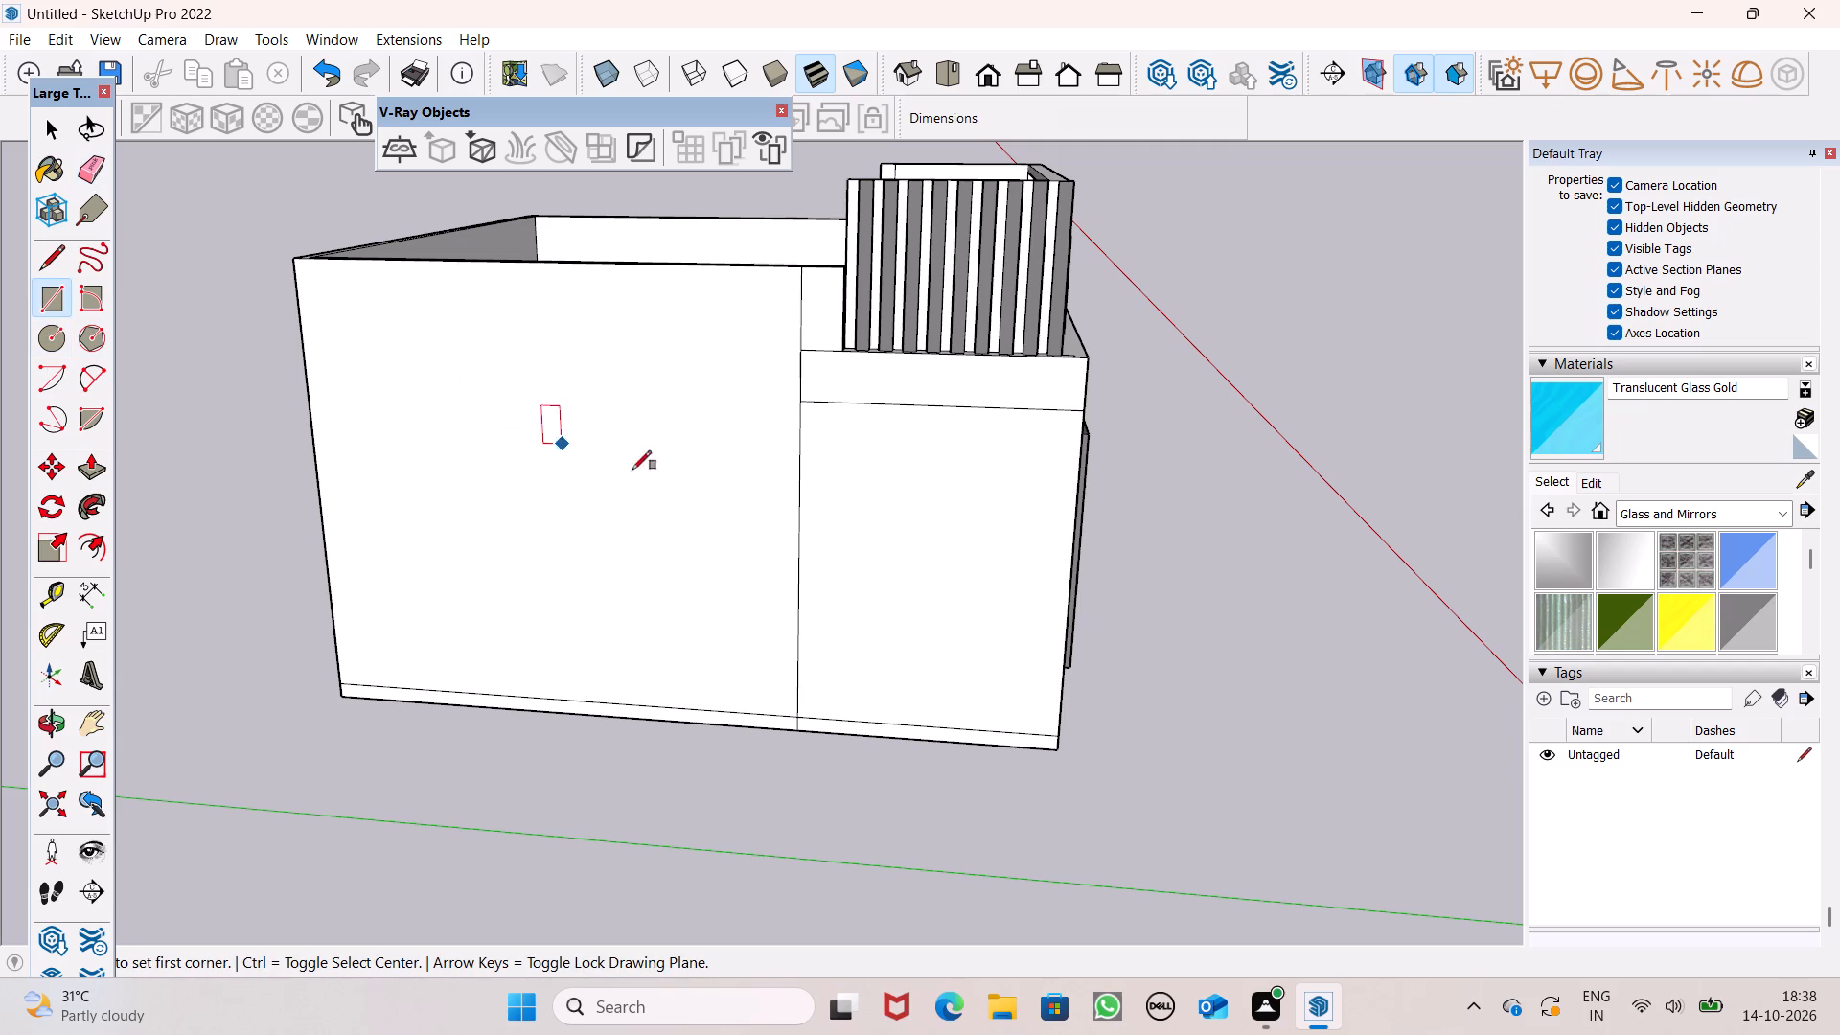
scroll(699, 505, "up", 1)
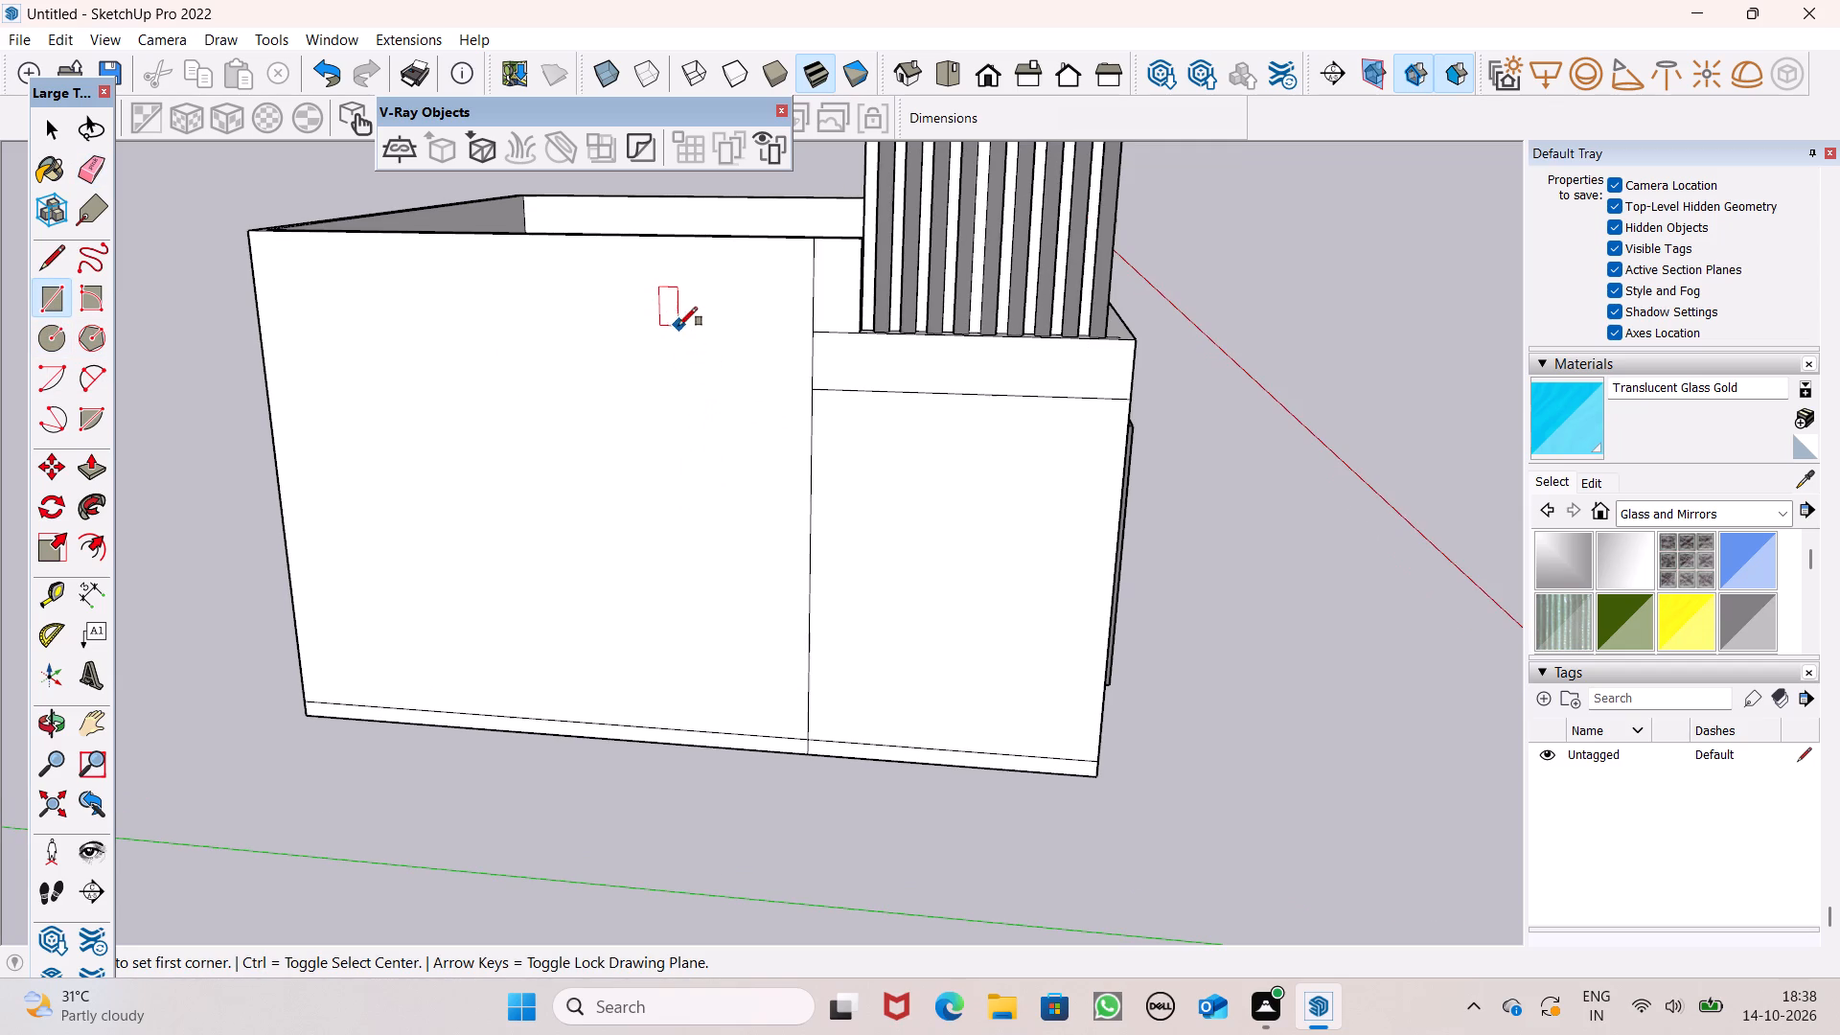
left_click(663, 321)
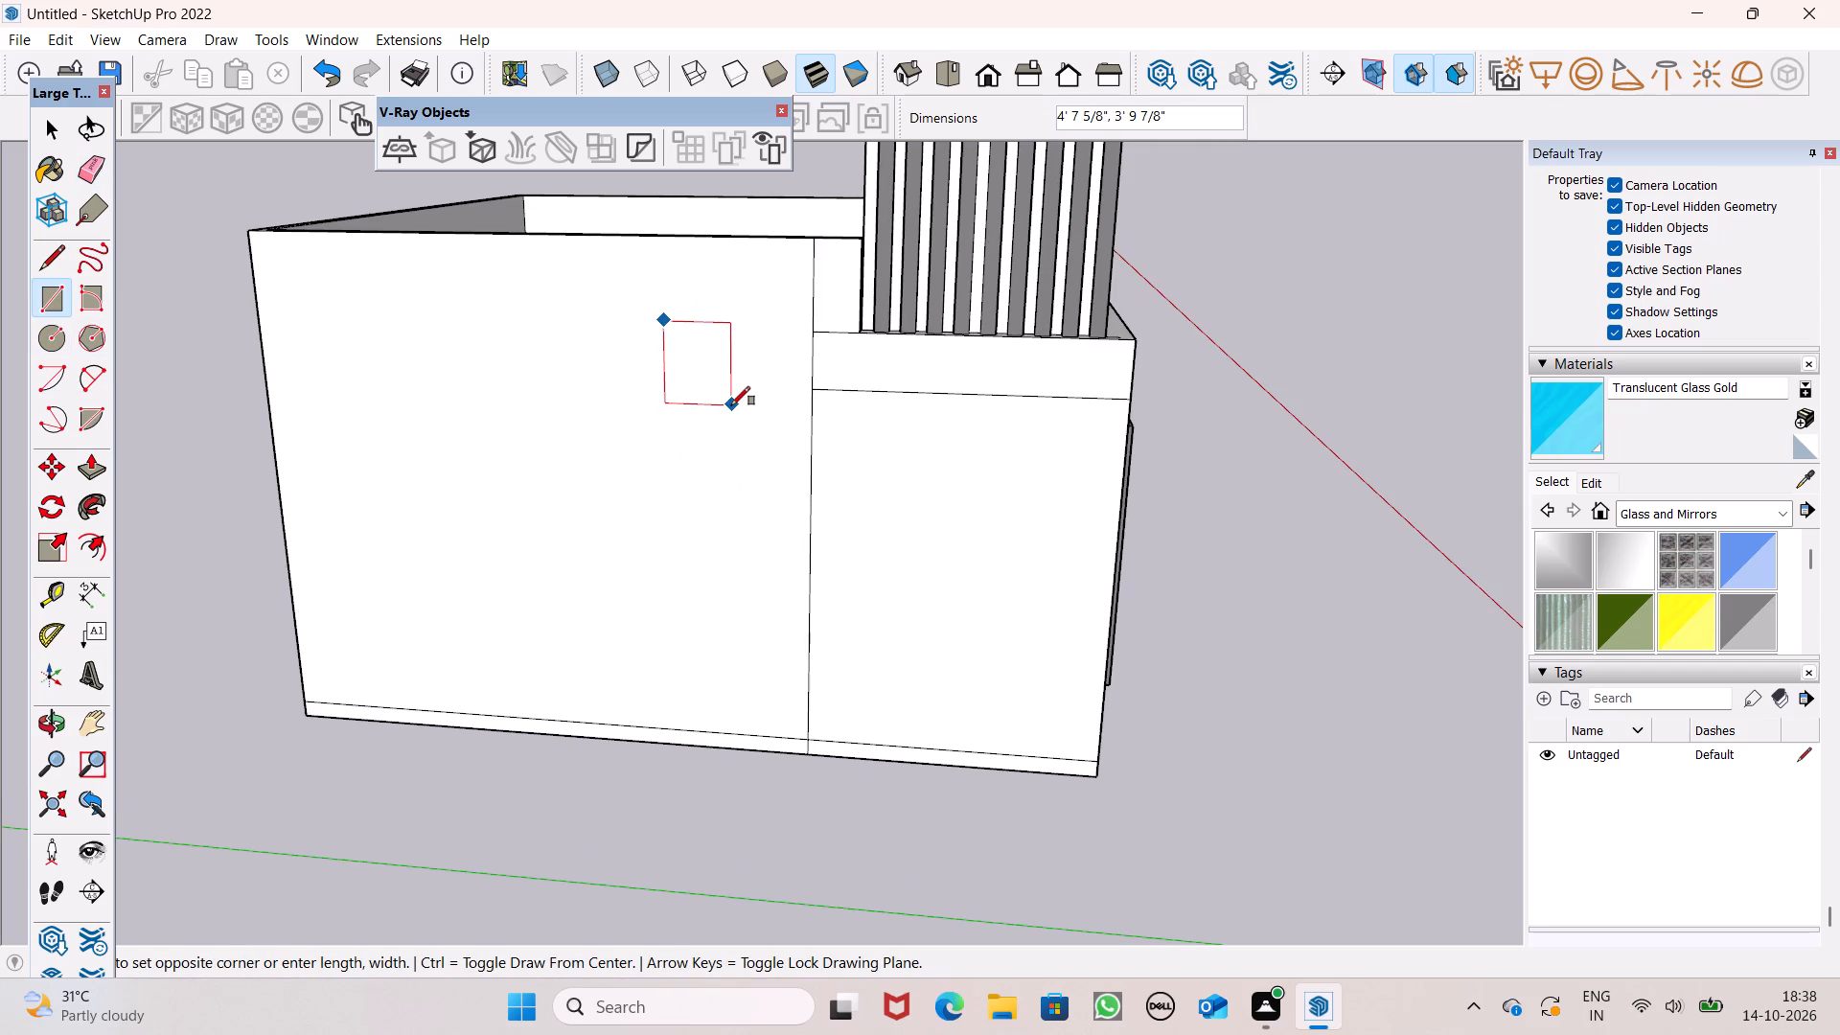
left_click(731, 405)
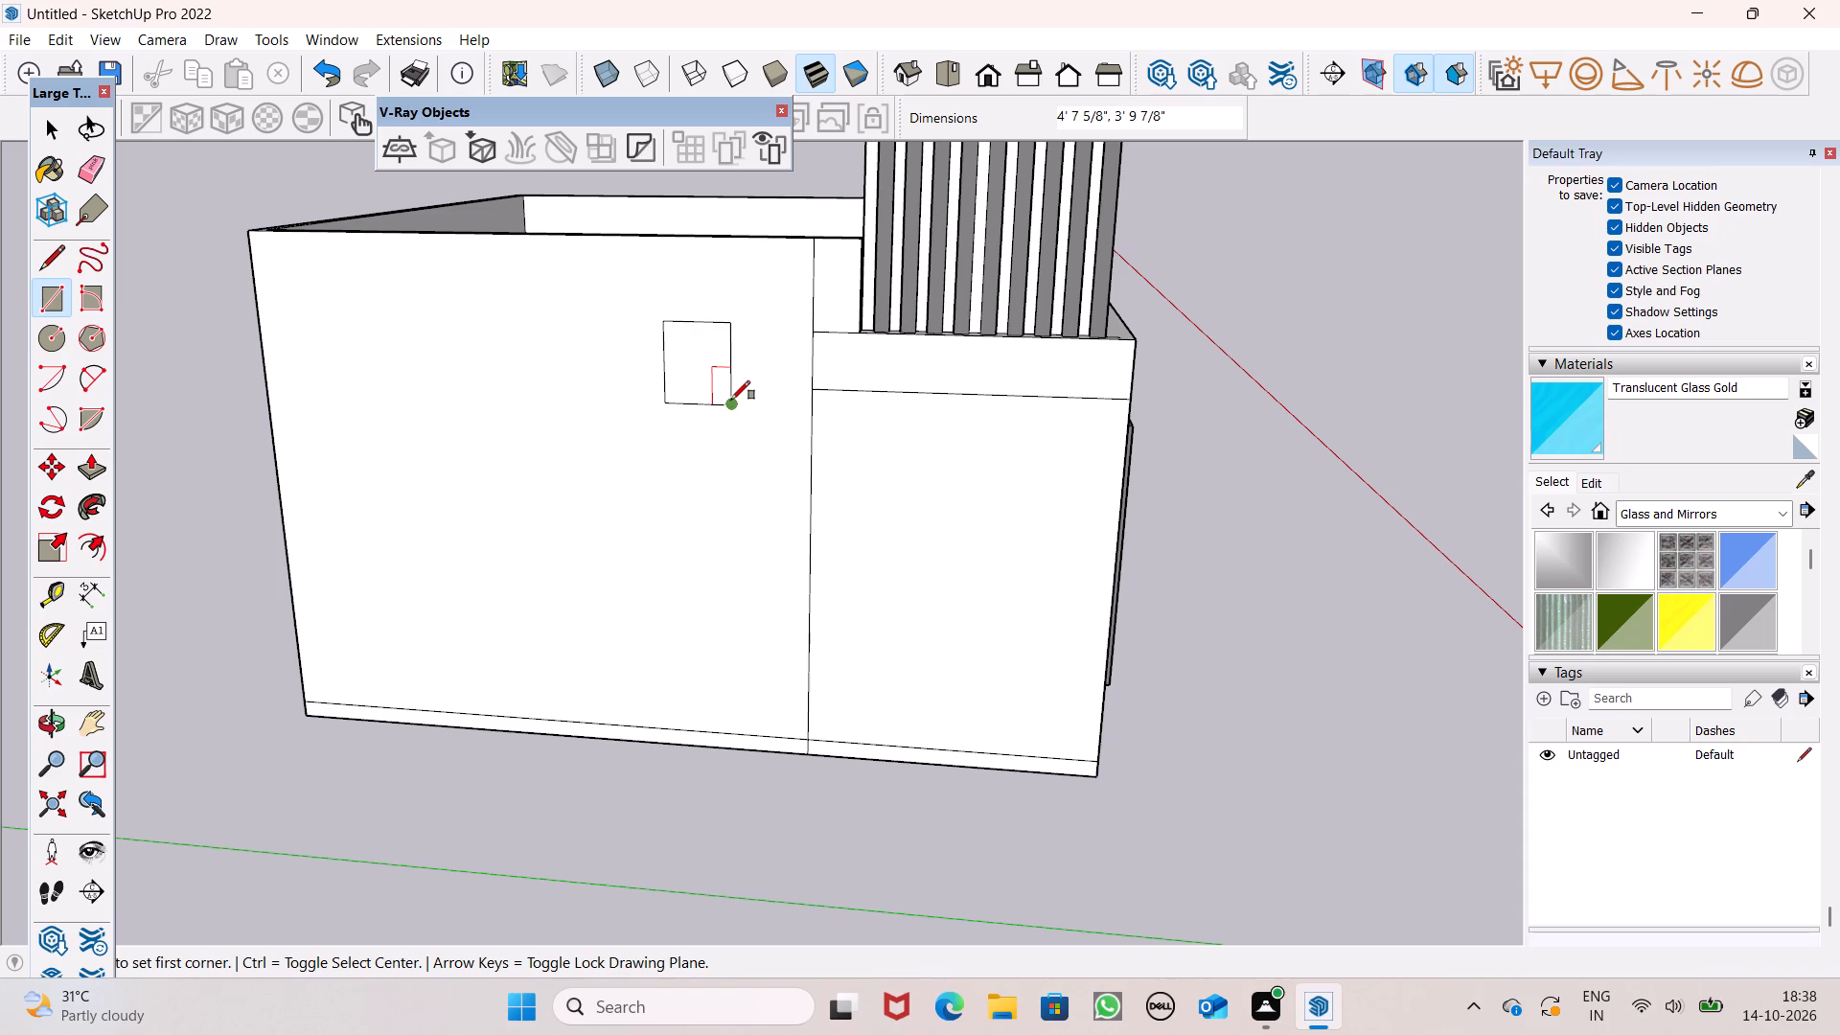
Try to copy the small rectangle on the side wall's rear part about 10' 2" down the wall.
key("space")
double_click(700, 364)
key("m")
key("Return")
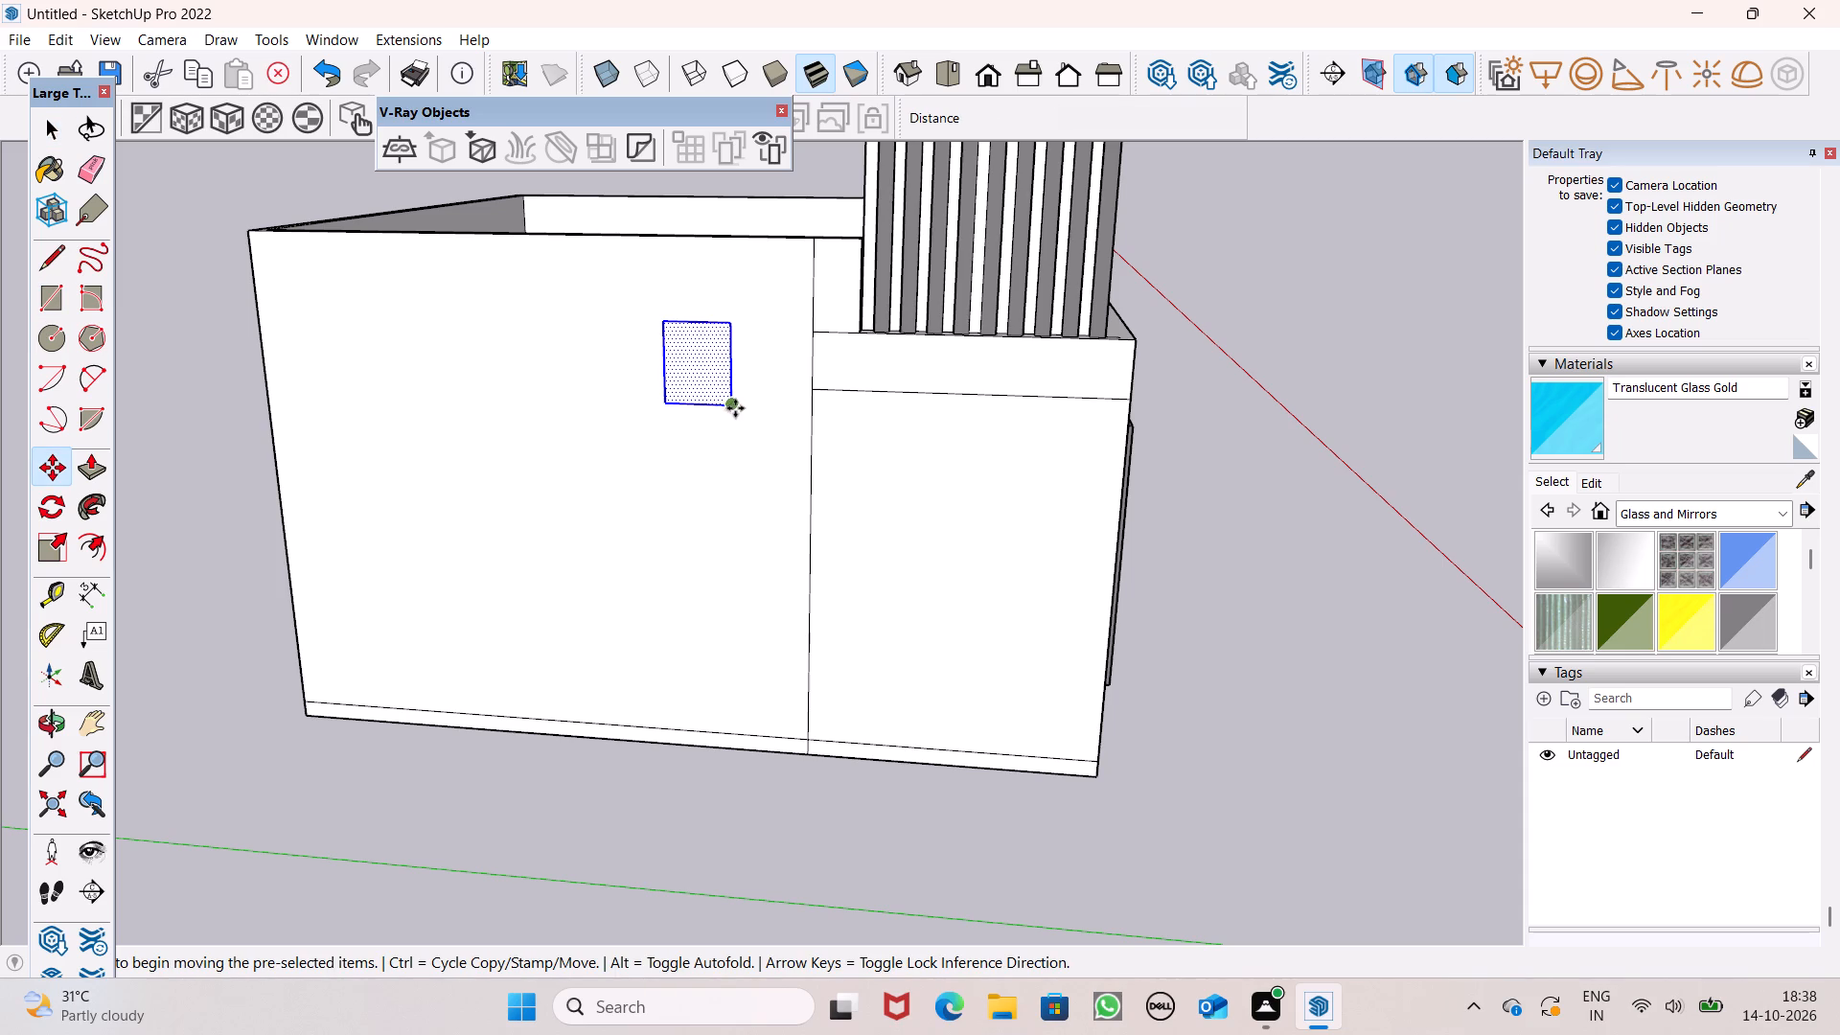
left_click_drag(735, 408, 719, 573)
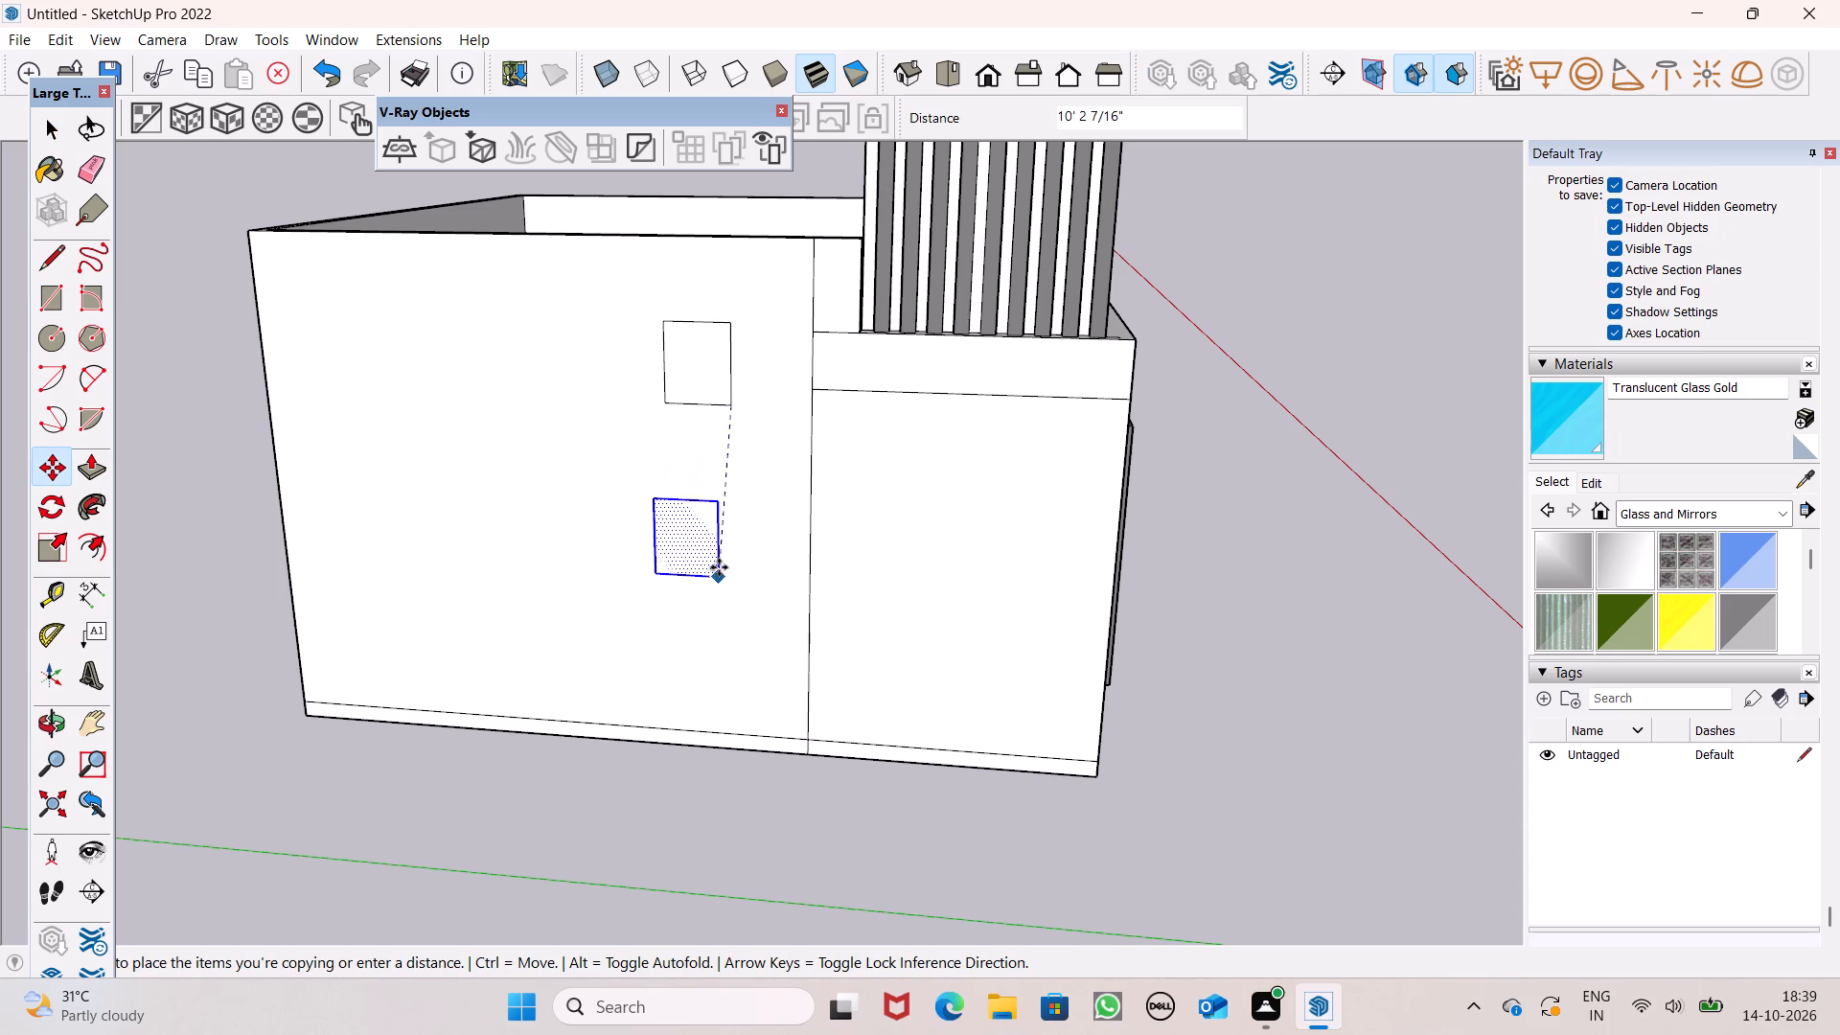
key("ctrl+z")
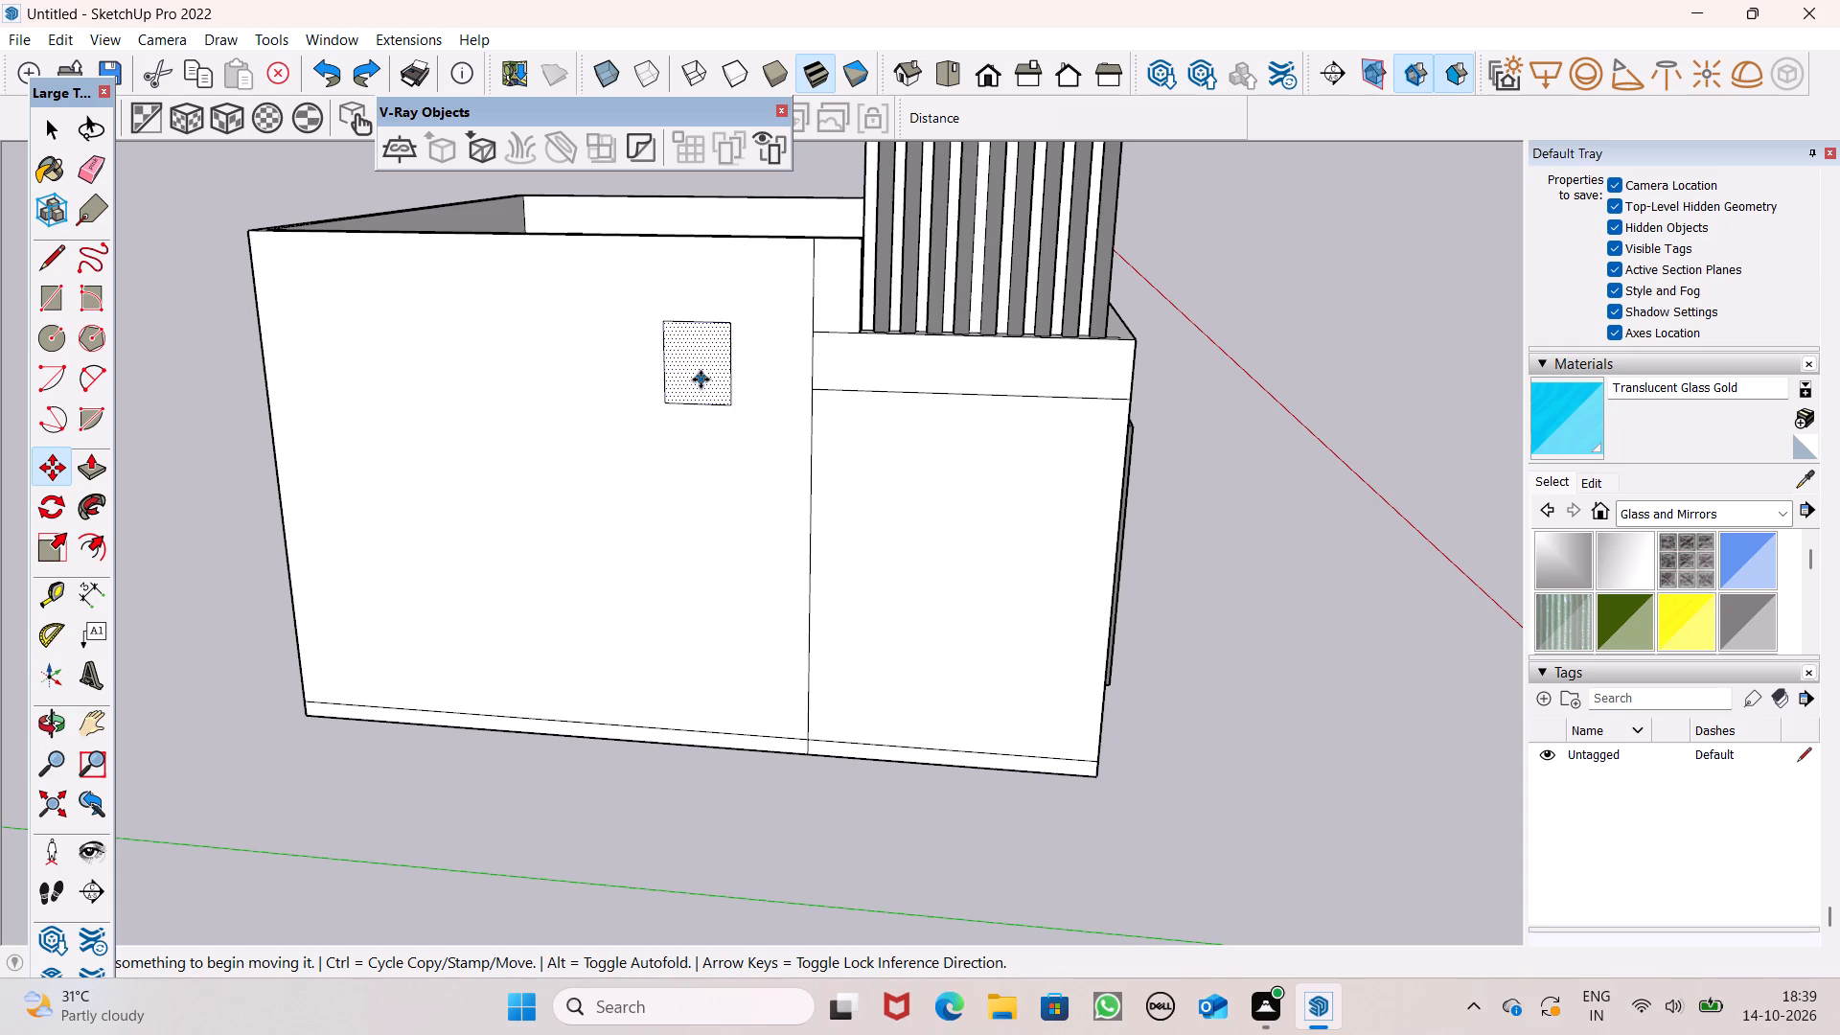
Copy the small rectangle on the side wall's rear part vertically downwards by about 10' 6".
key("space")
double_click(701, 379)
key("m")
key("Return")
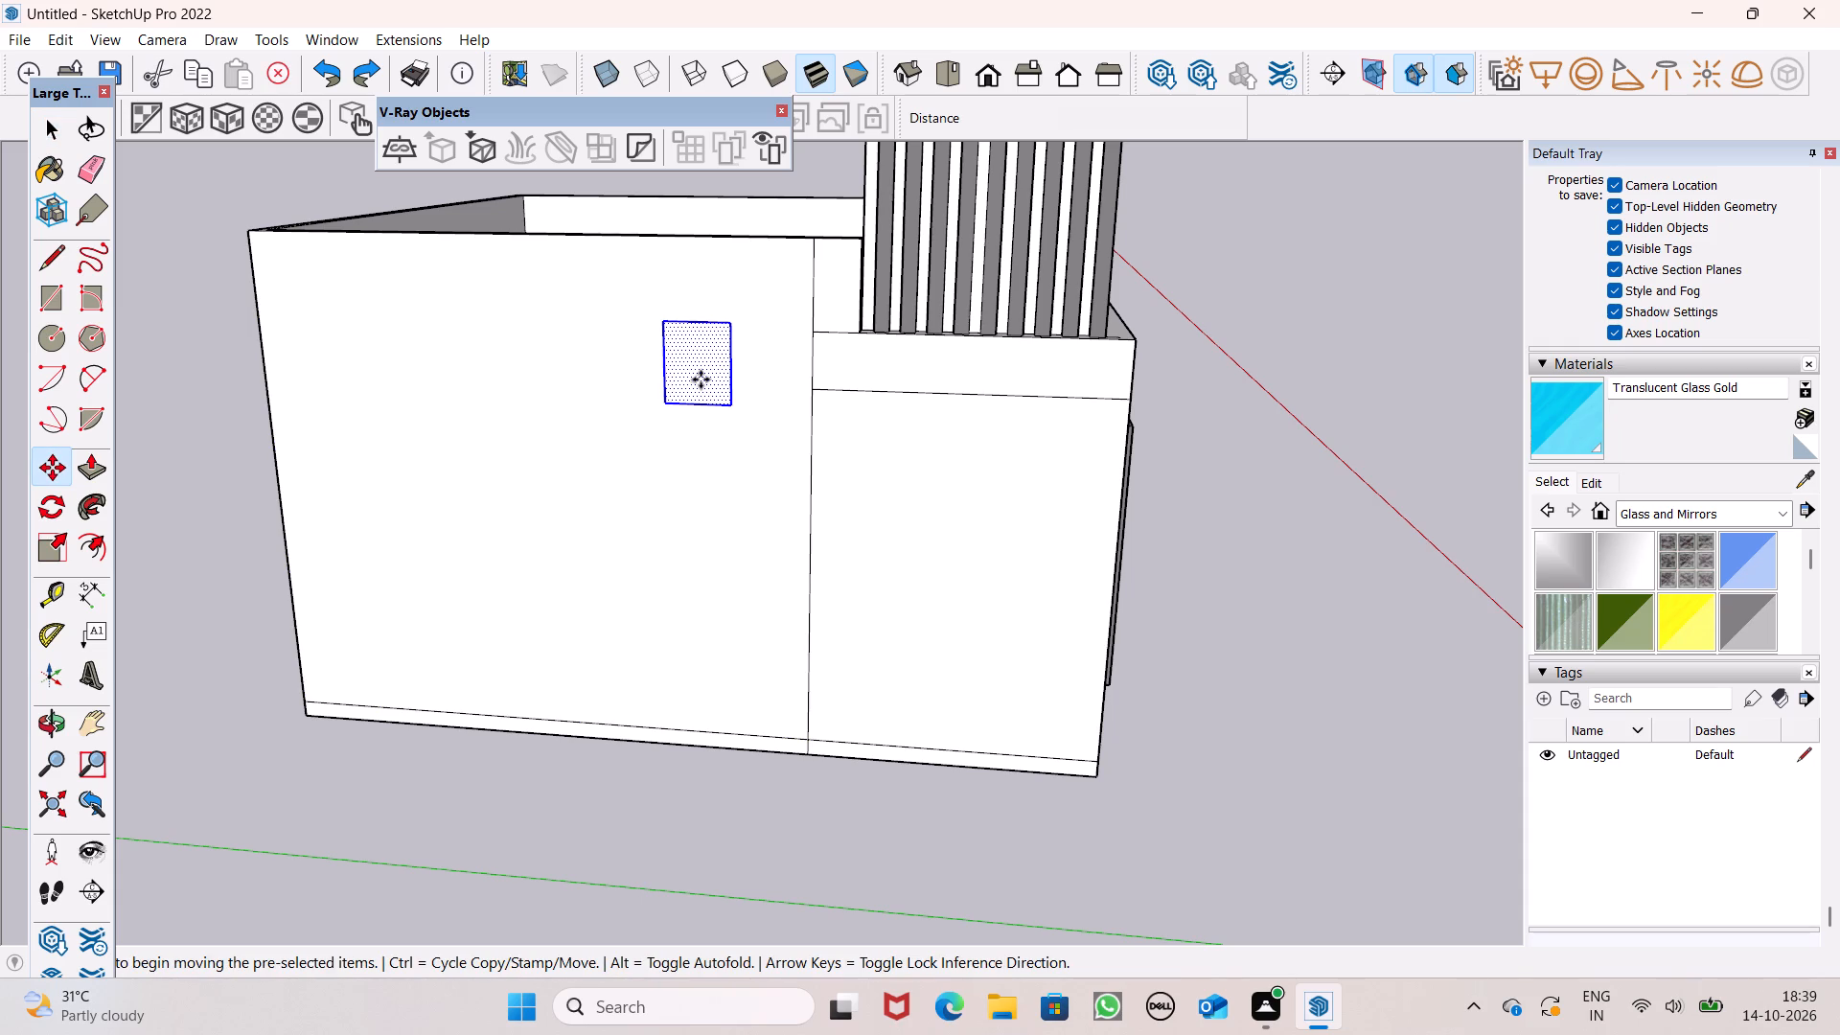
left_click_drag(731, 402, 733, 535)
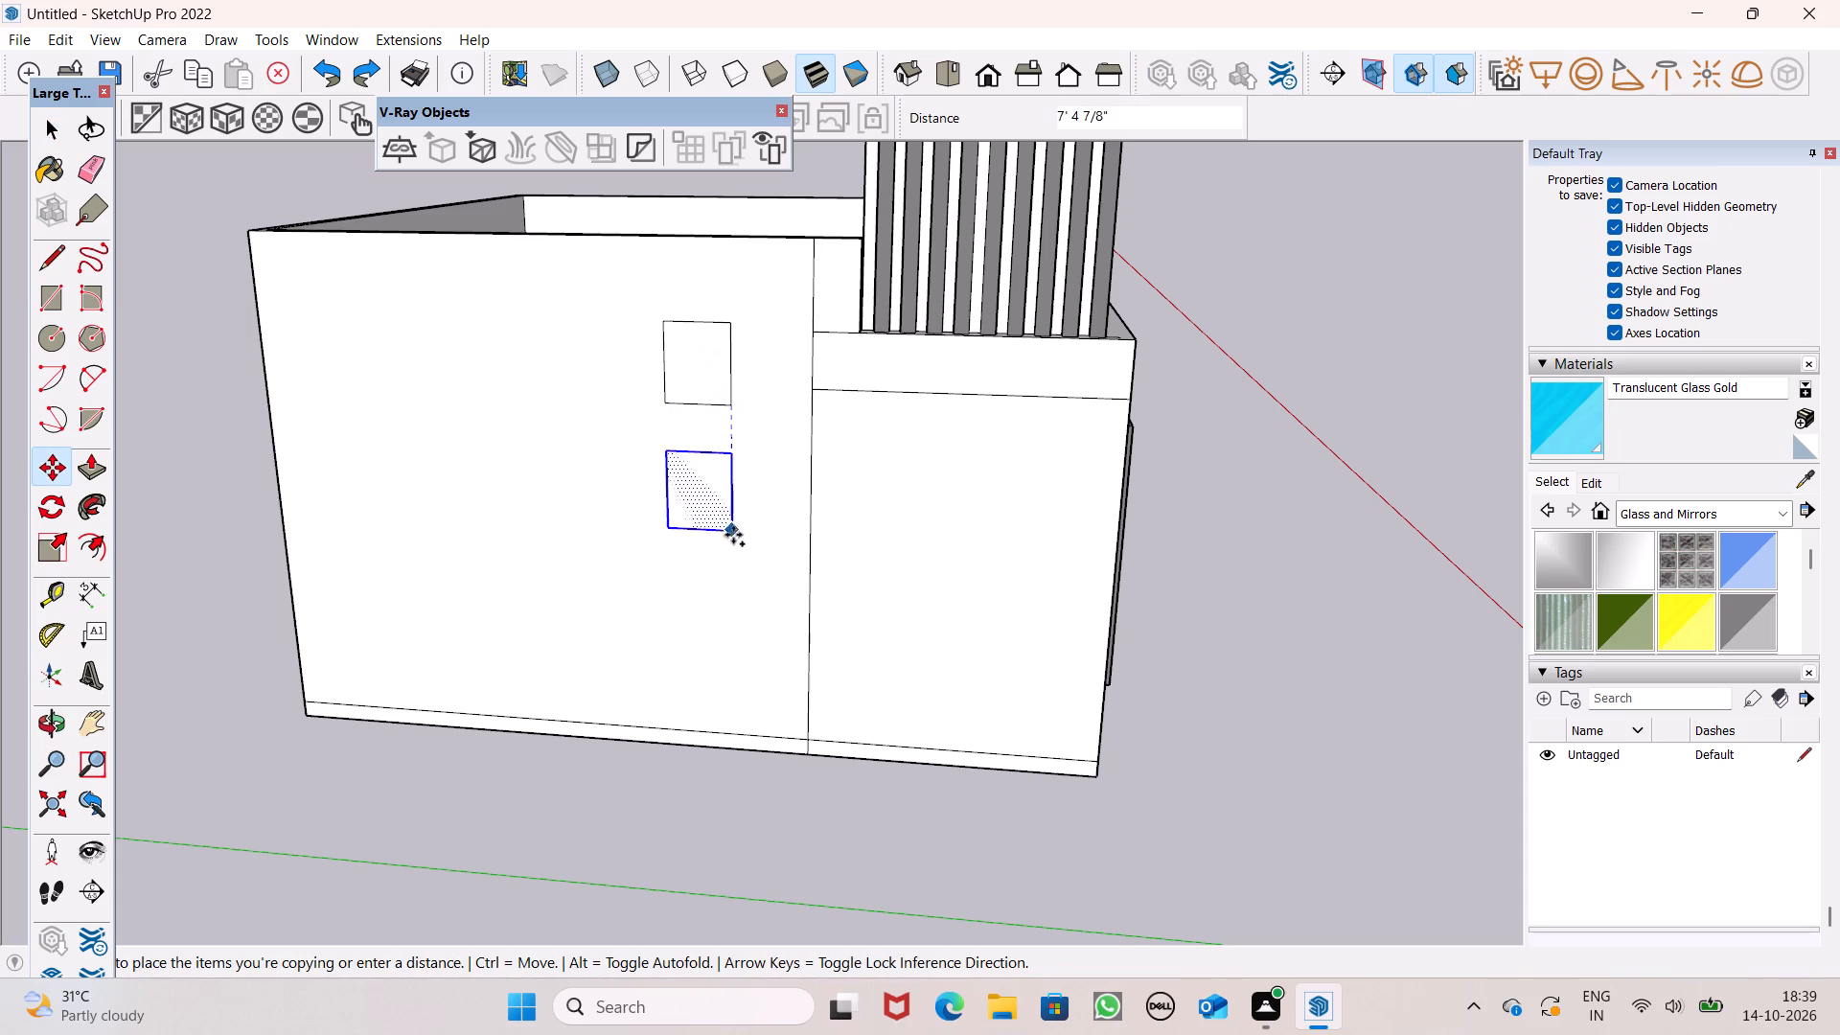
left_click_drag(733, 535, 727, 566)
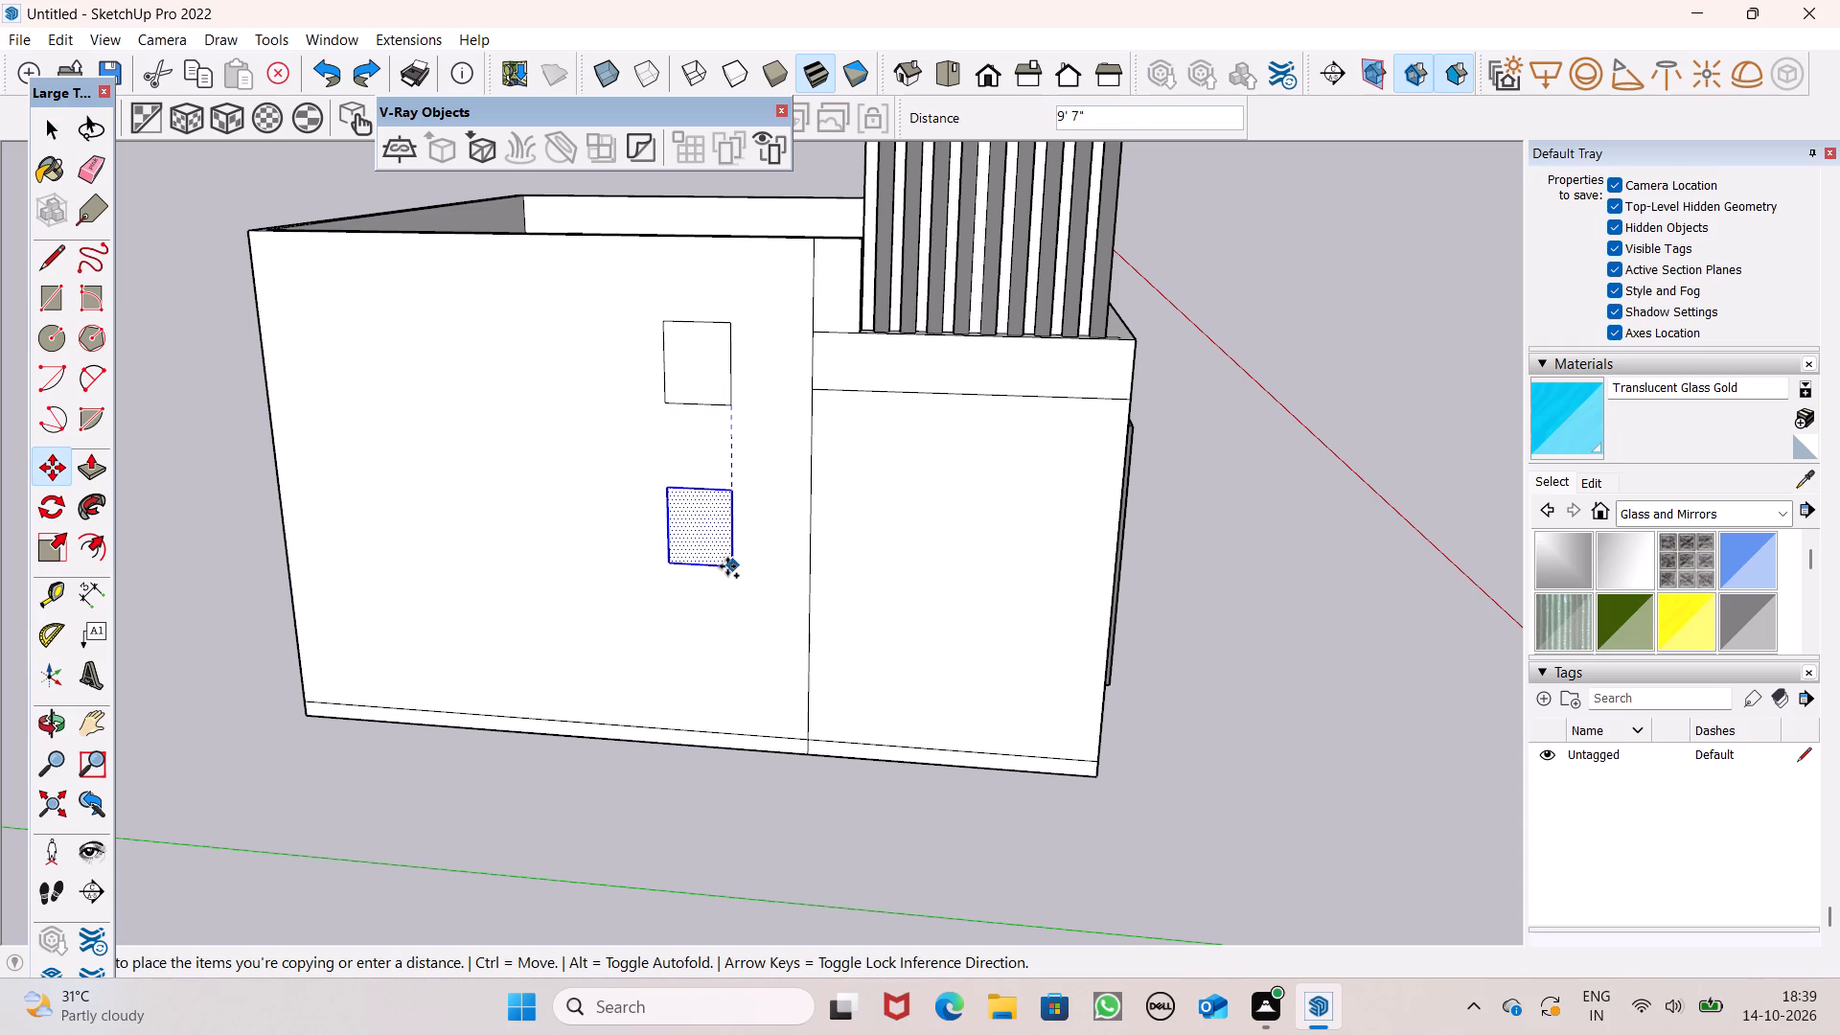
left_click_drag(727, 566, 724, 582)
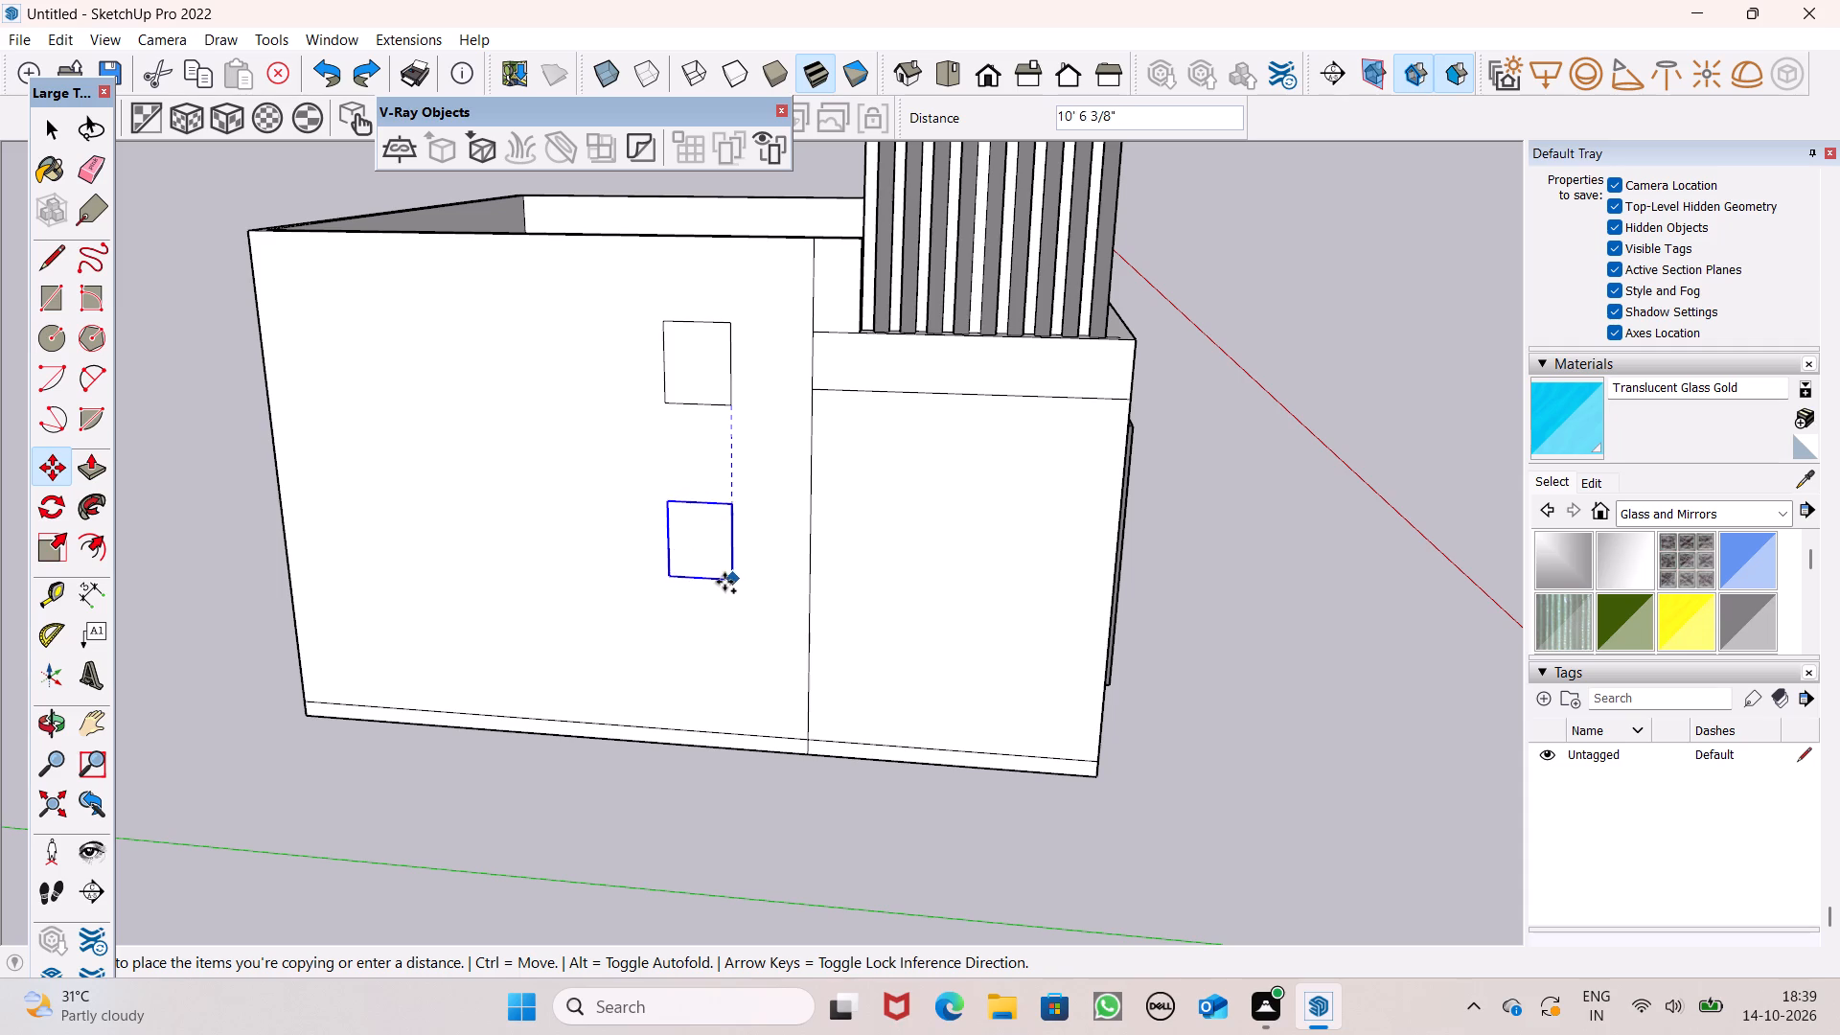
left_click_drag(724, 582, 724, 584)
key("space")
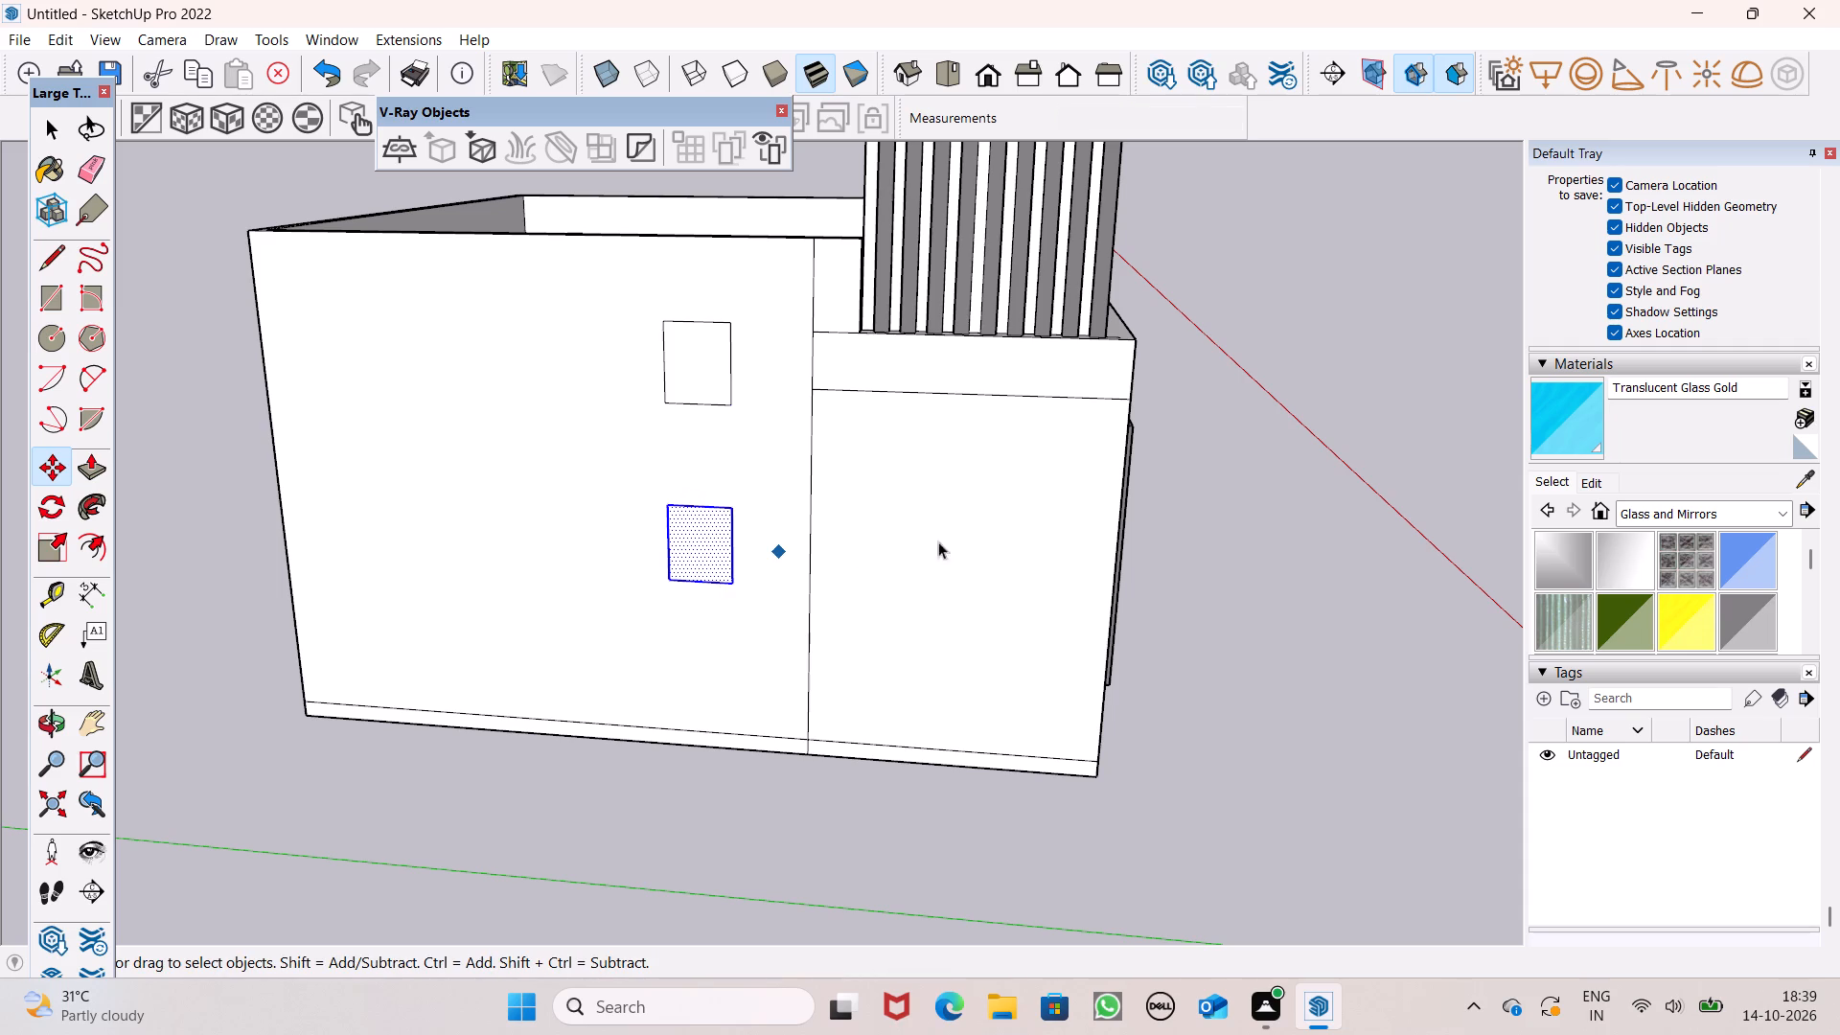
left_click(1327, 584)
Move the lower small rectangle on the side wall vertically down by about 1' 11".
scroll(841, 424, "down", 2)
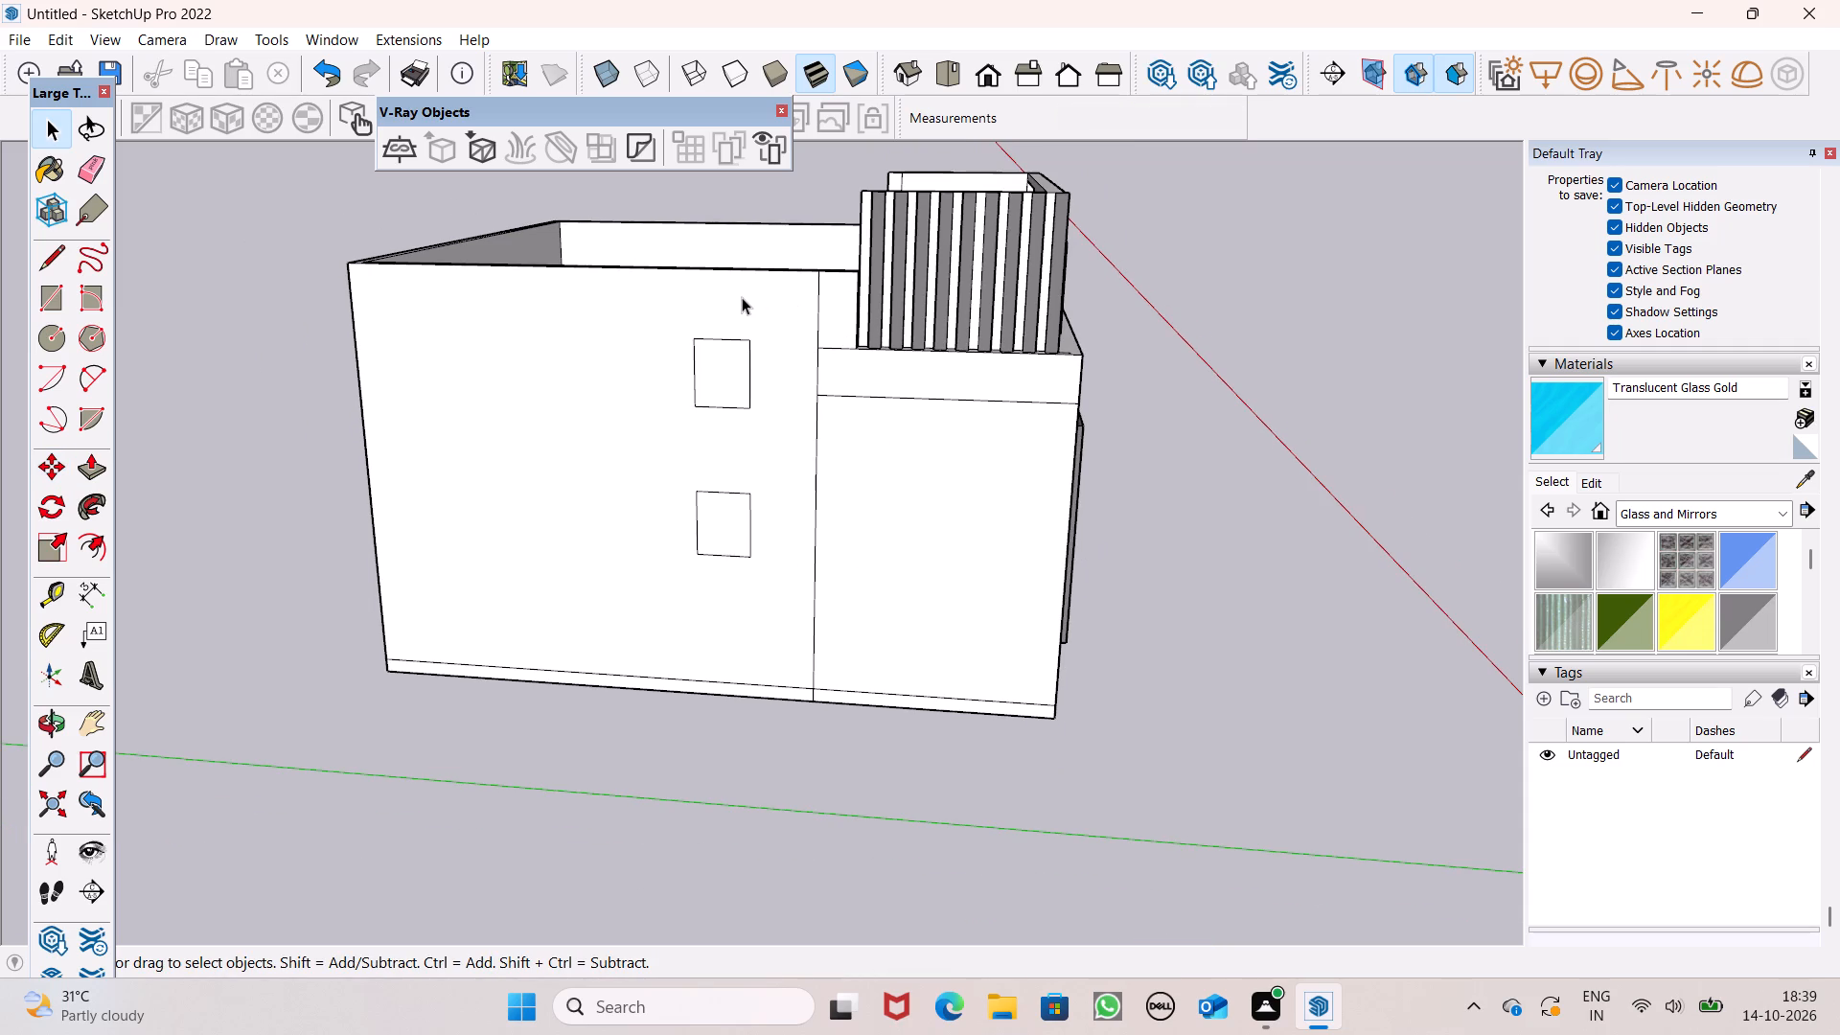
middle_click_drag(734, 340, 771, 288)
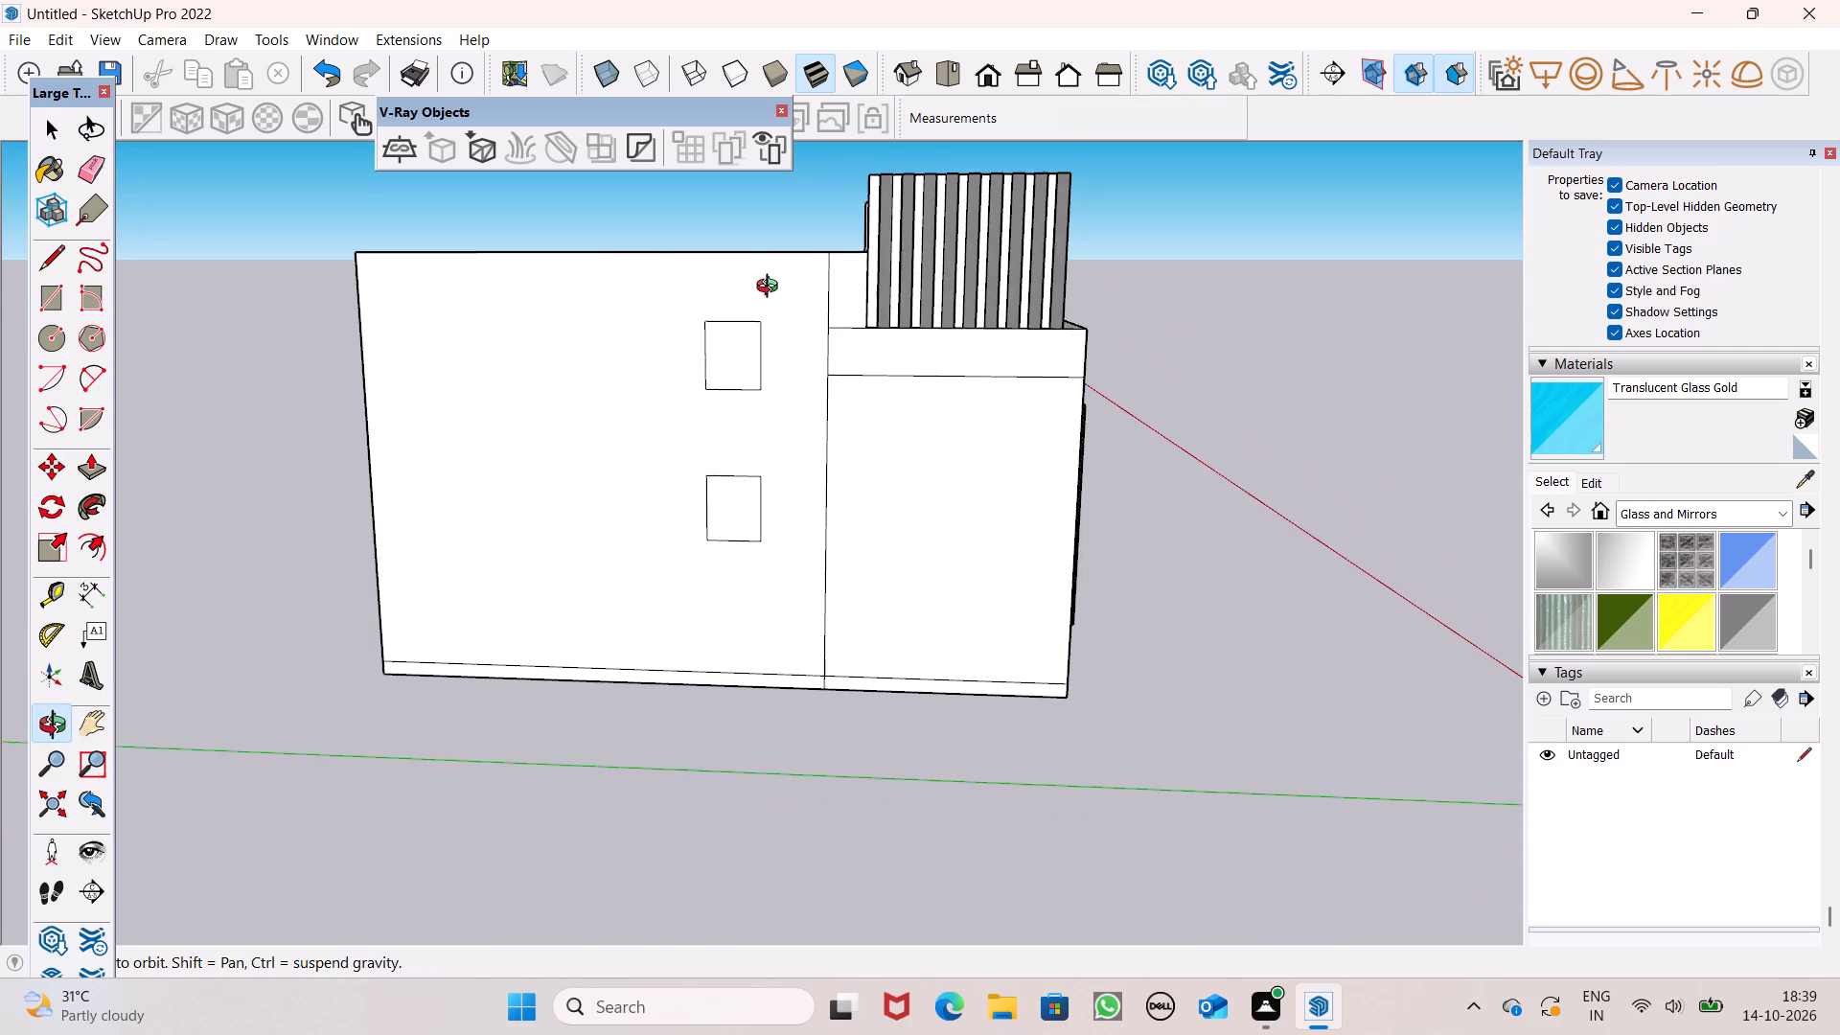
middle_click_drag(771, 288, 774, 271)
scroll(776, 417, "up", 3)
double_click(741, 530)
key("m")
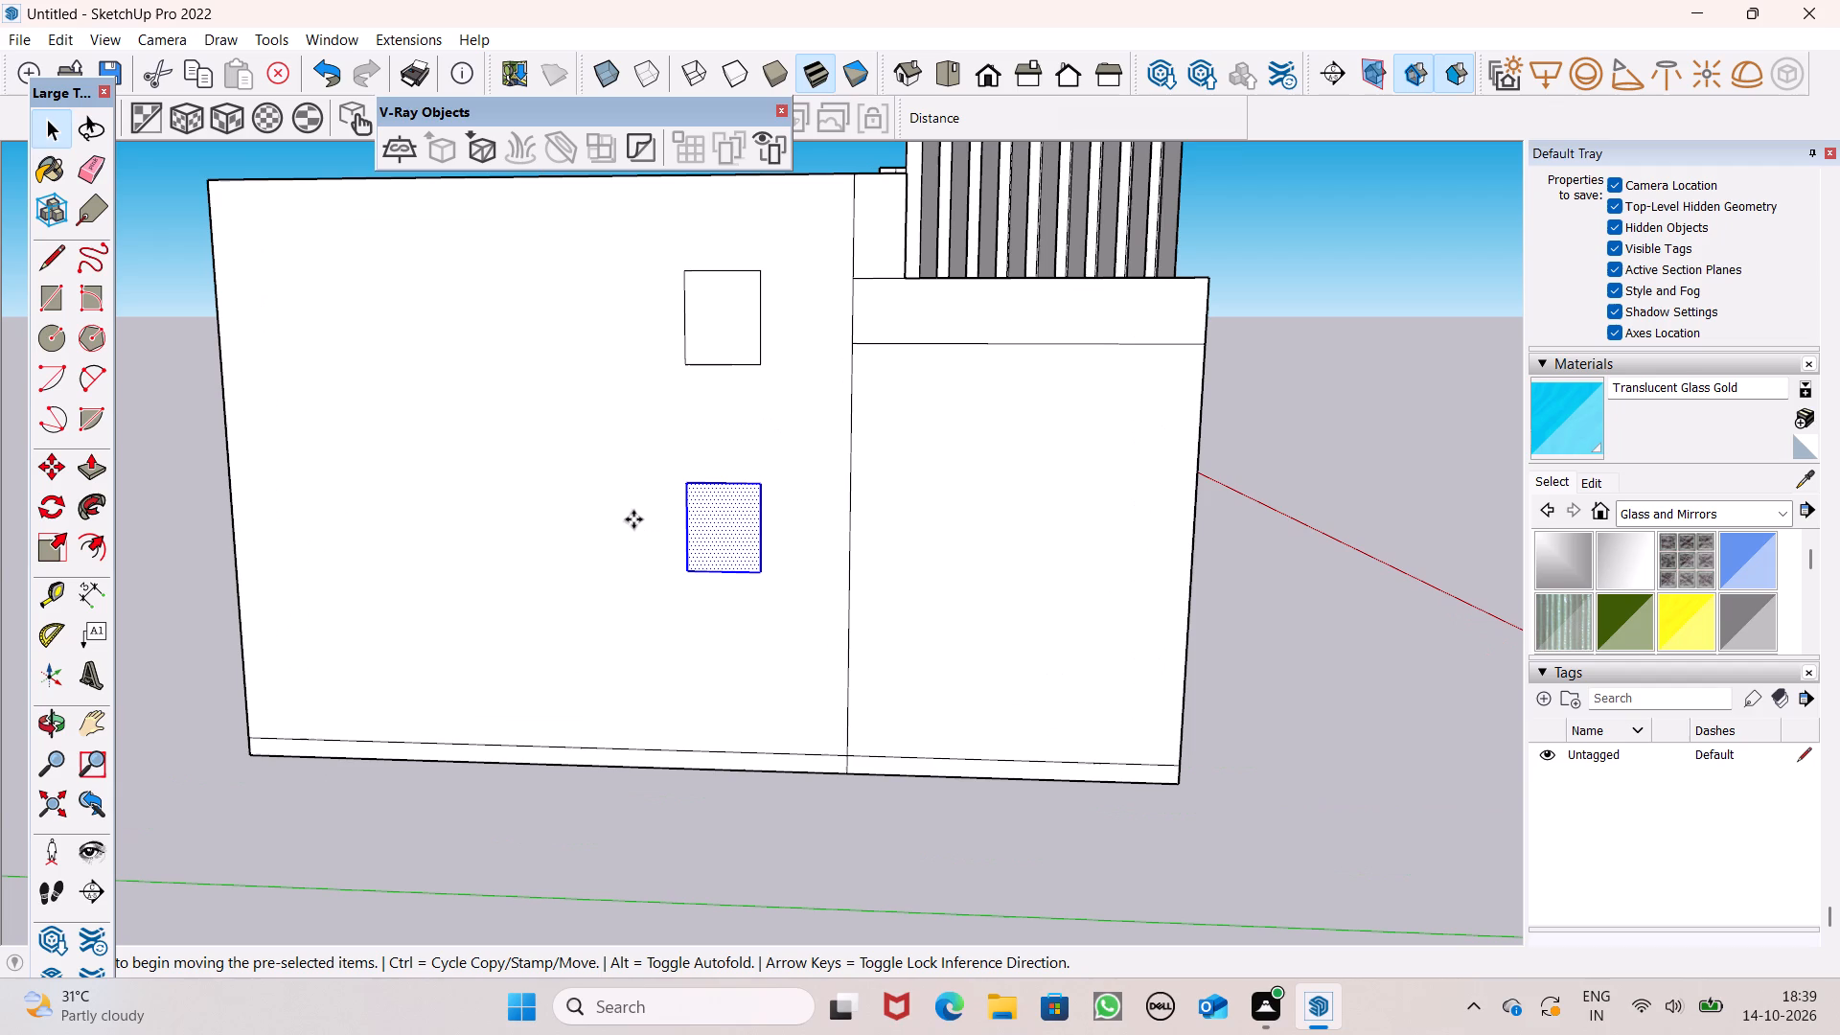
key("Return")
left_click_drag(759, 572, 760, 578)
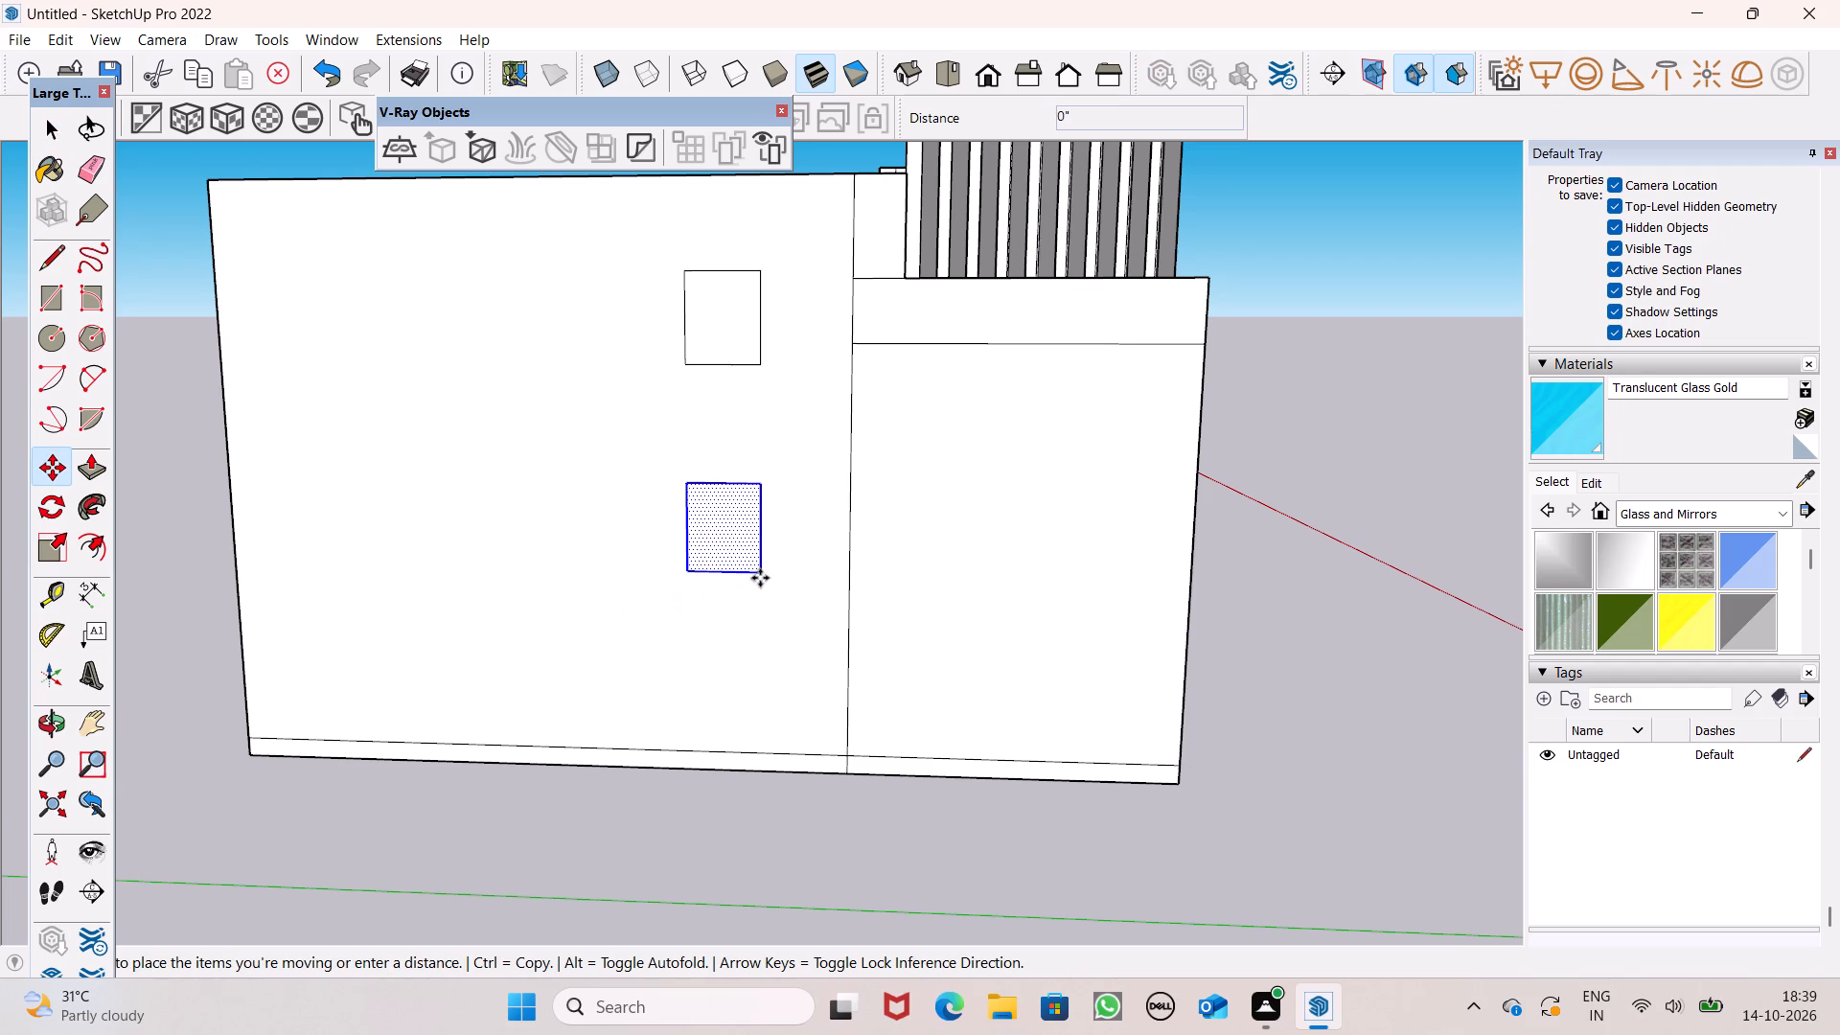
left_click_drag(760, 578, 762, 609)
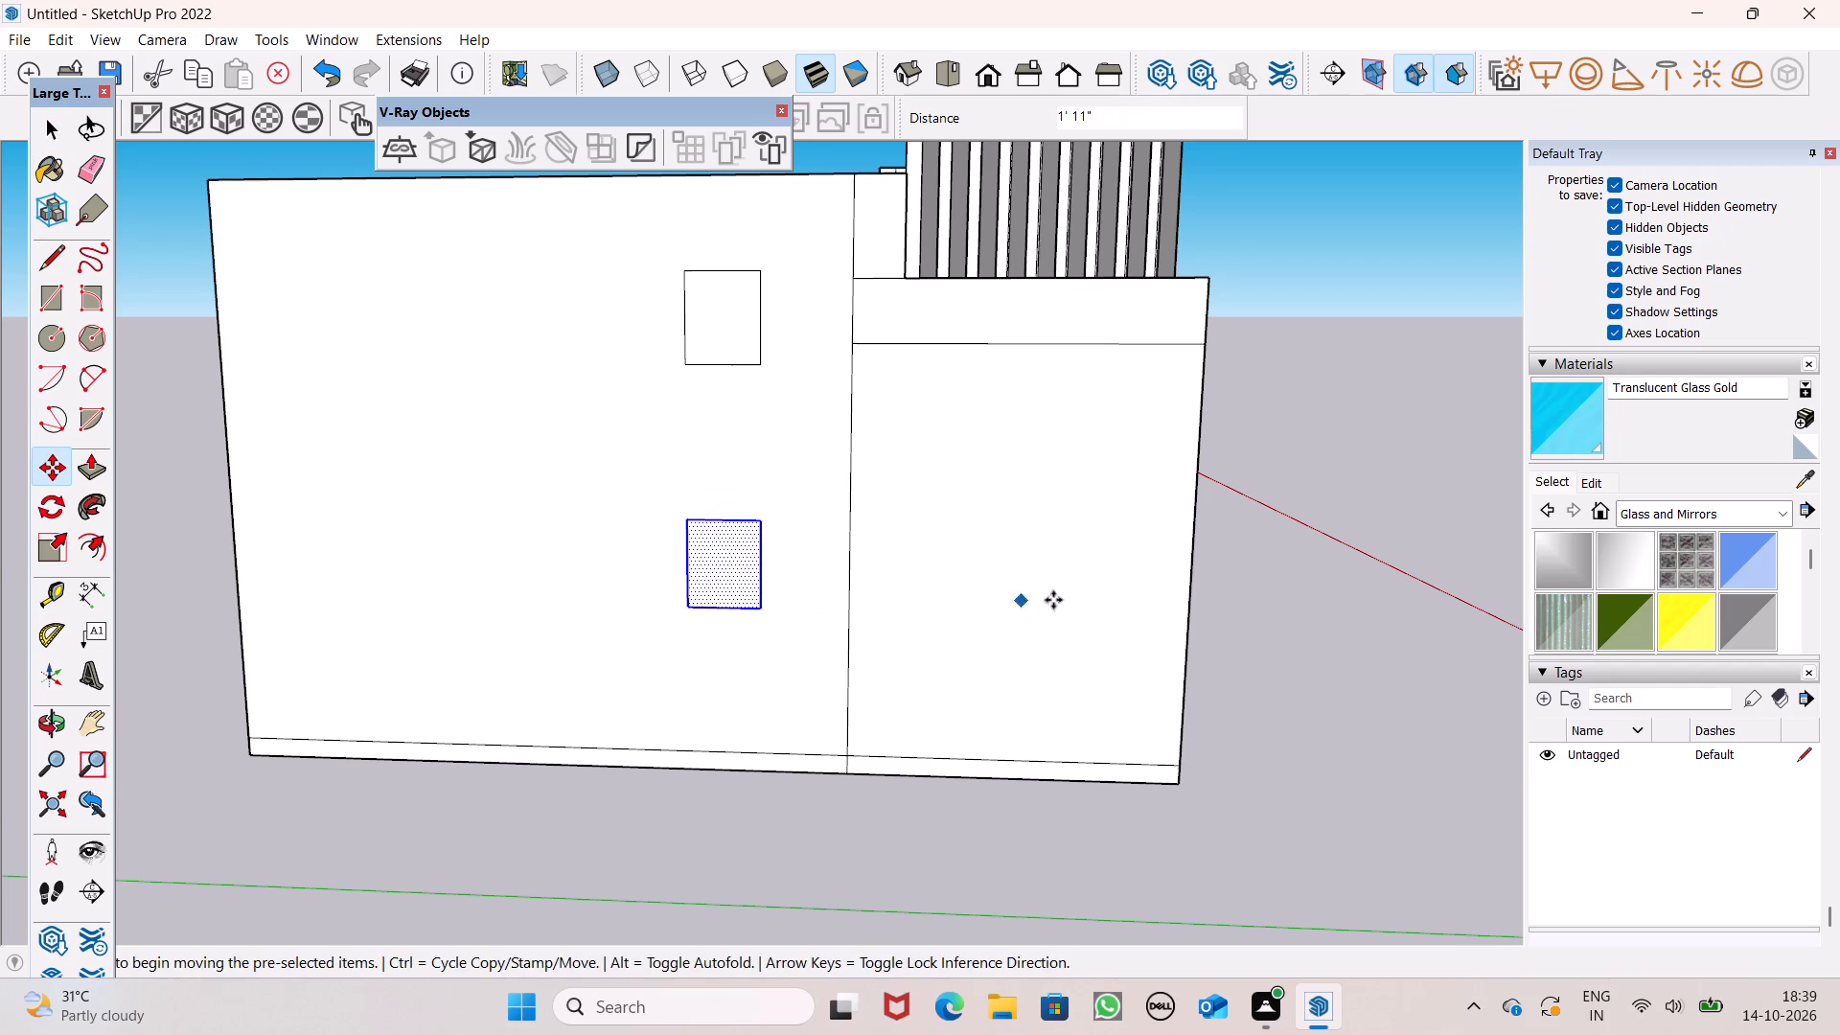
key("space")
key("space")
left_click(1303, 633)
scroll(813, 358, "down", 3)
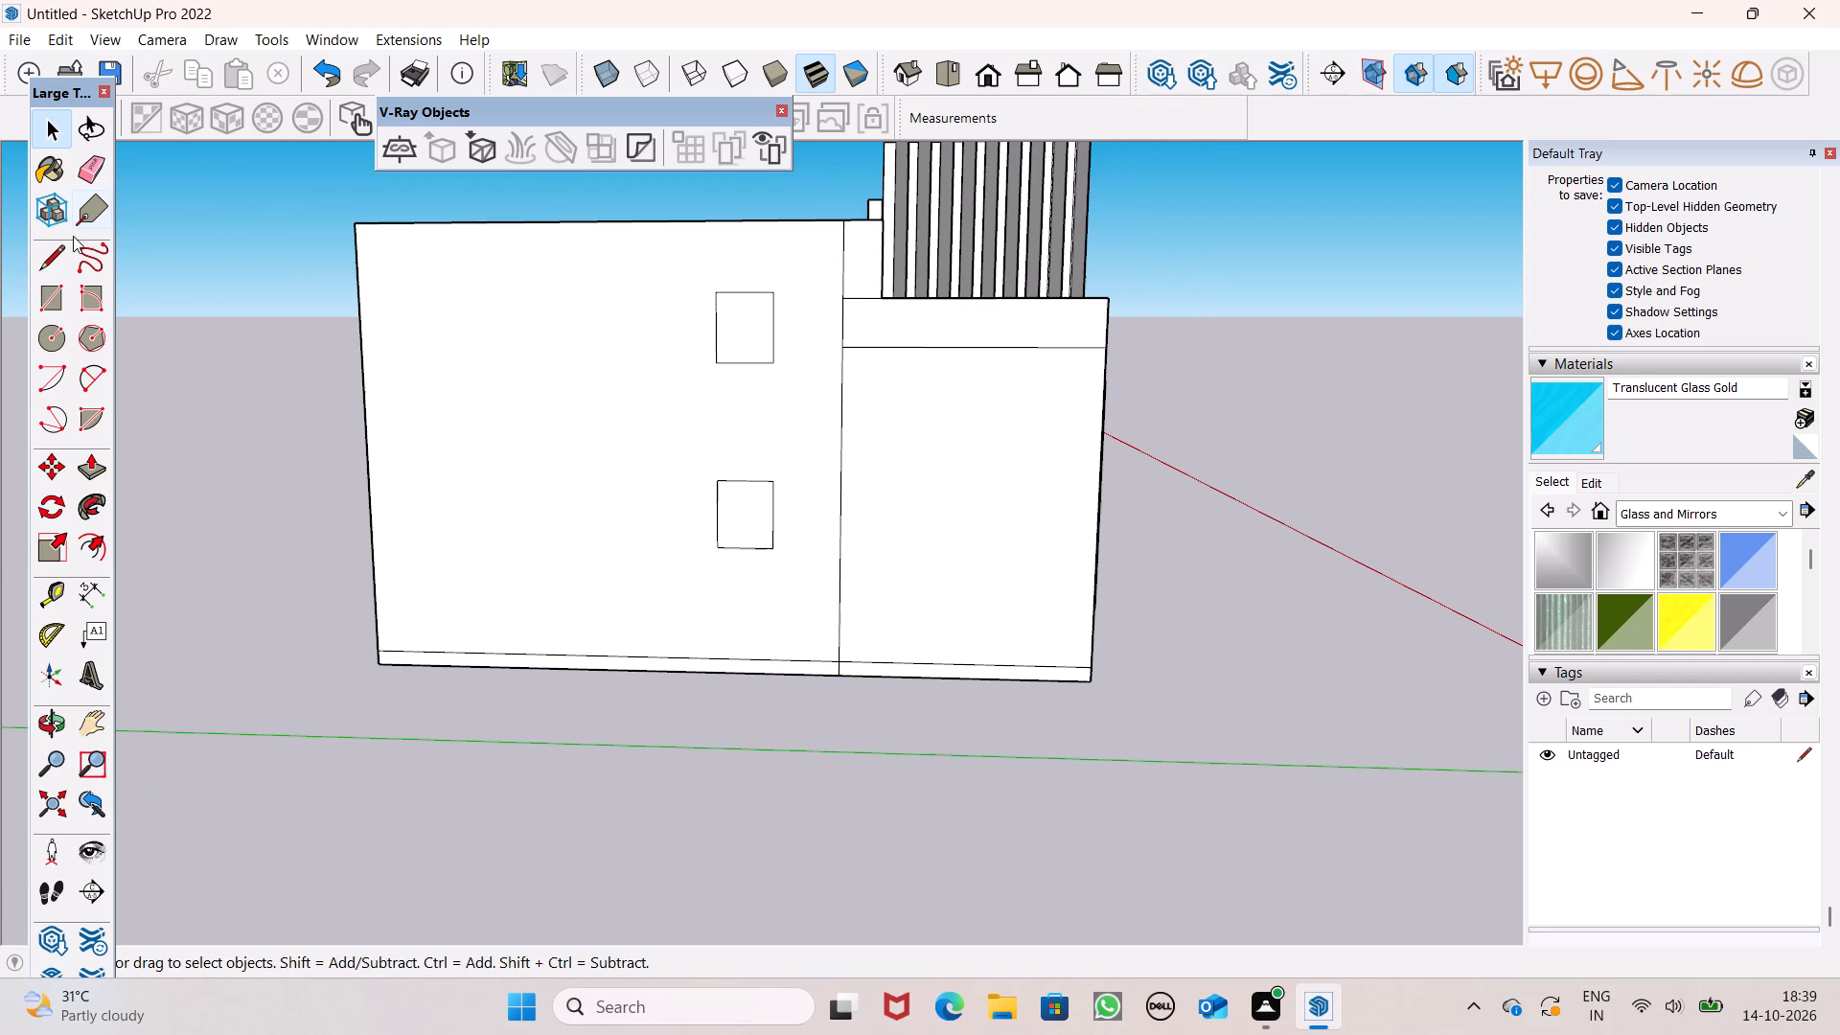
Draw a three-line outline about 9' 11" wide and 17' 6" high down from the rear wall's top edge, beside the small rectangles.
left_click(32, 303)
left_click(38, 295)
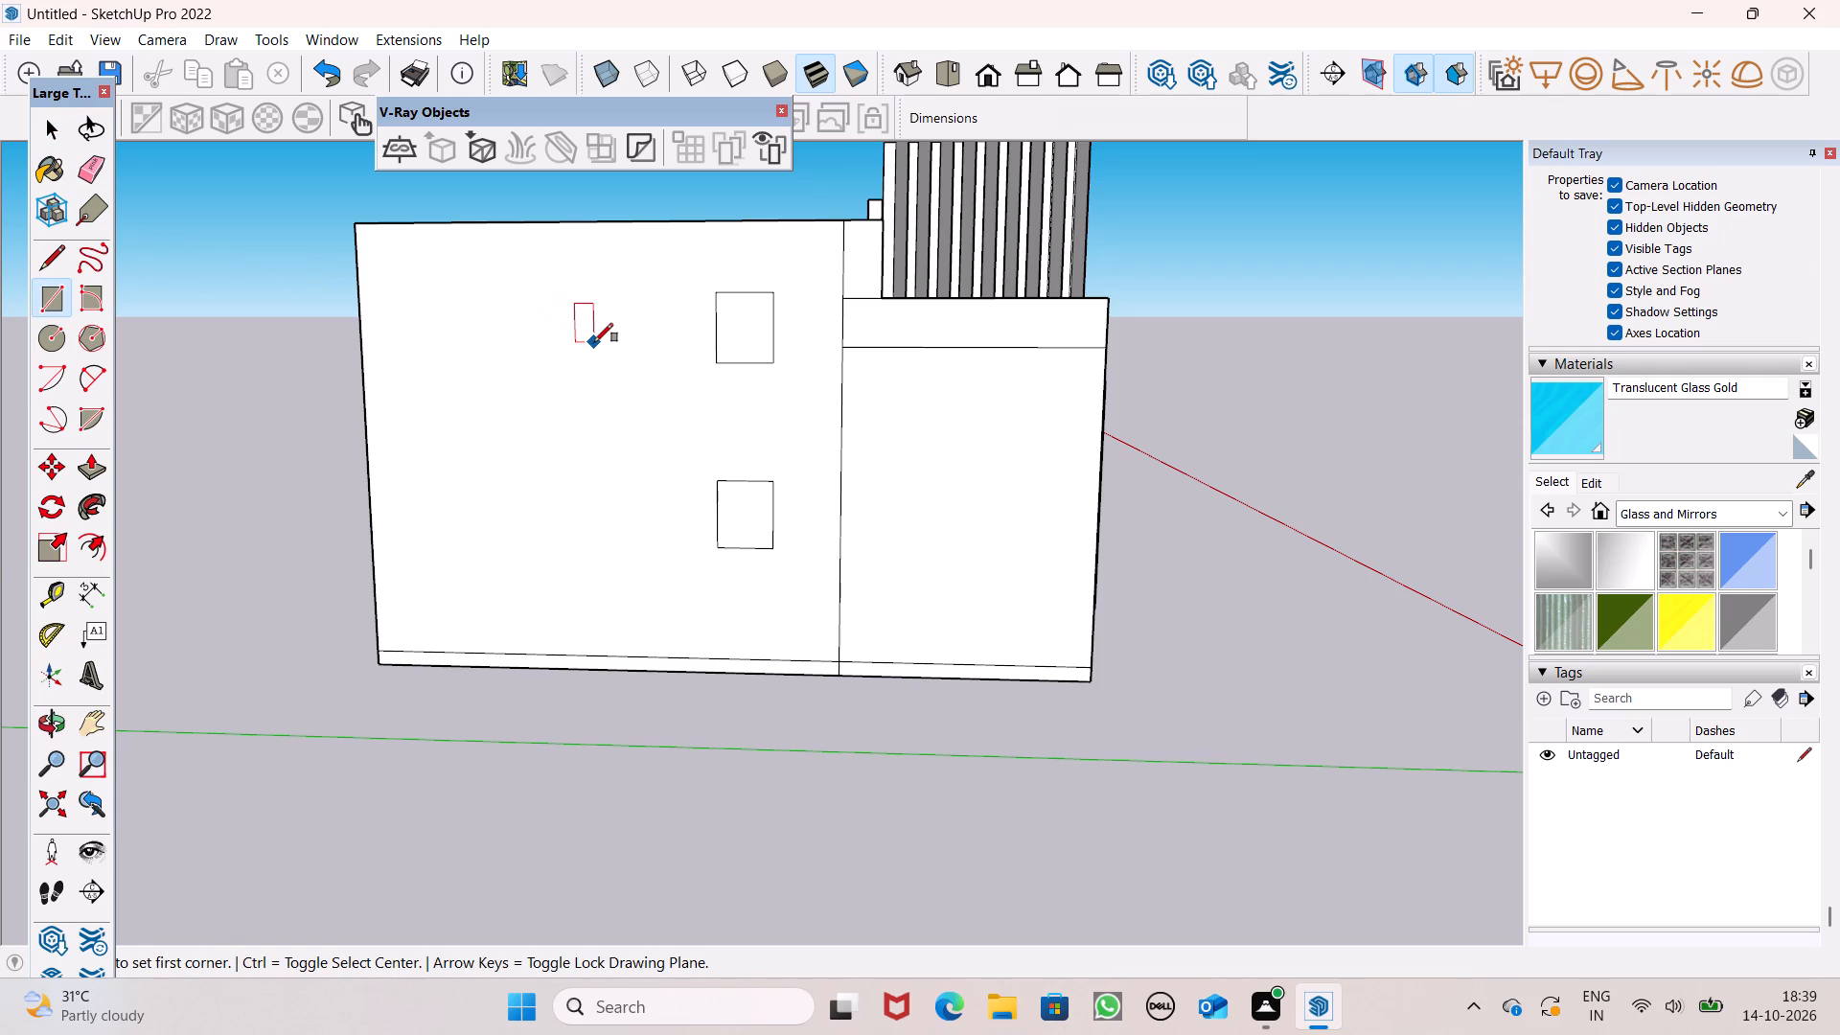
left_click(63, 245)
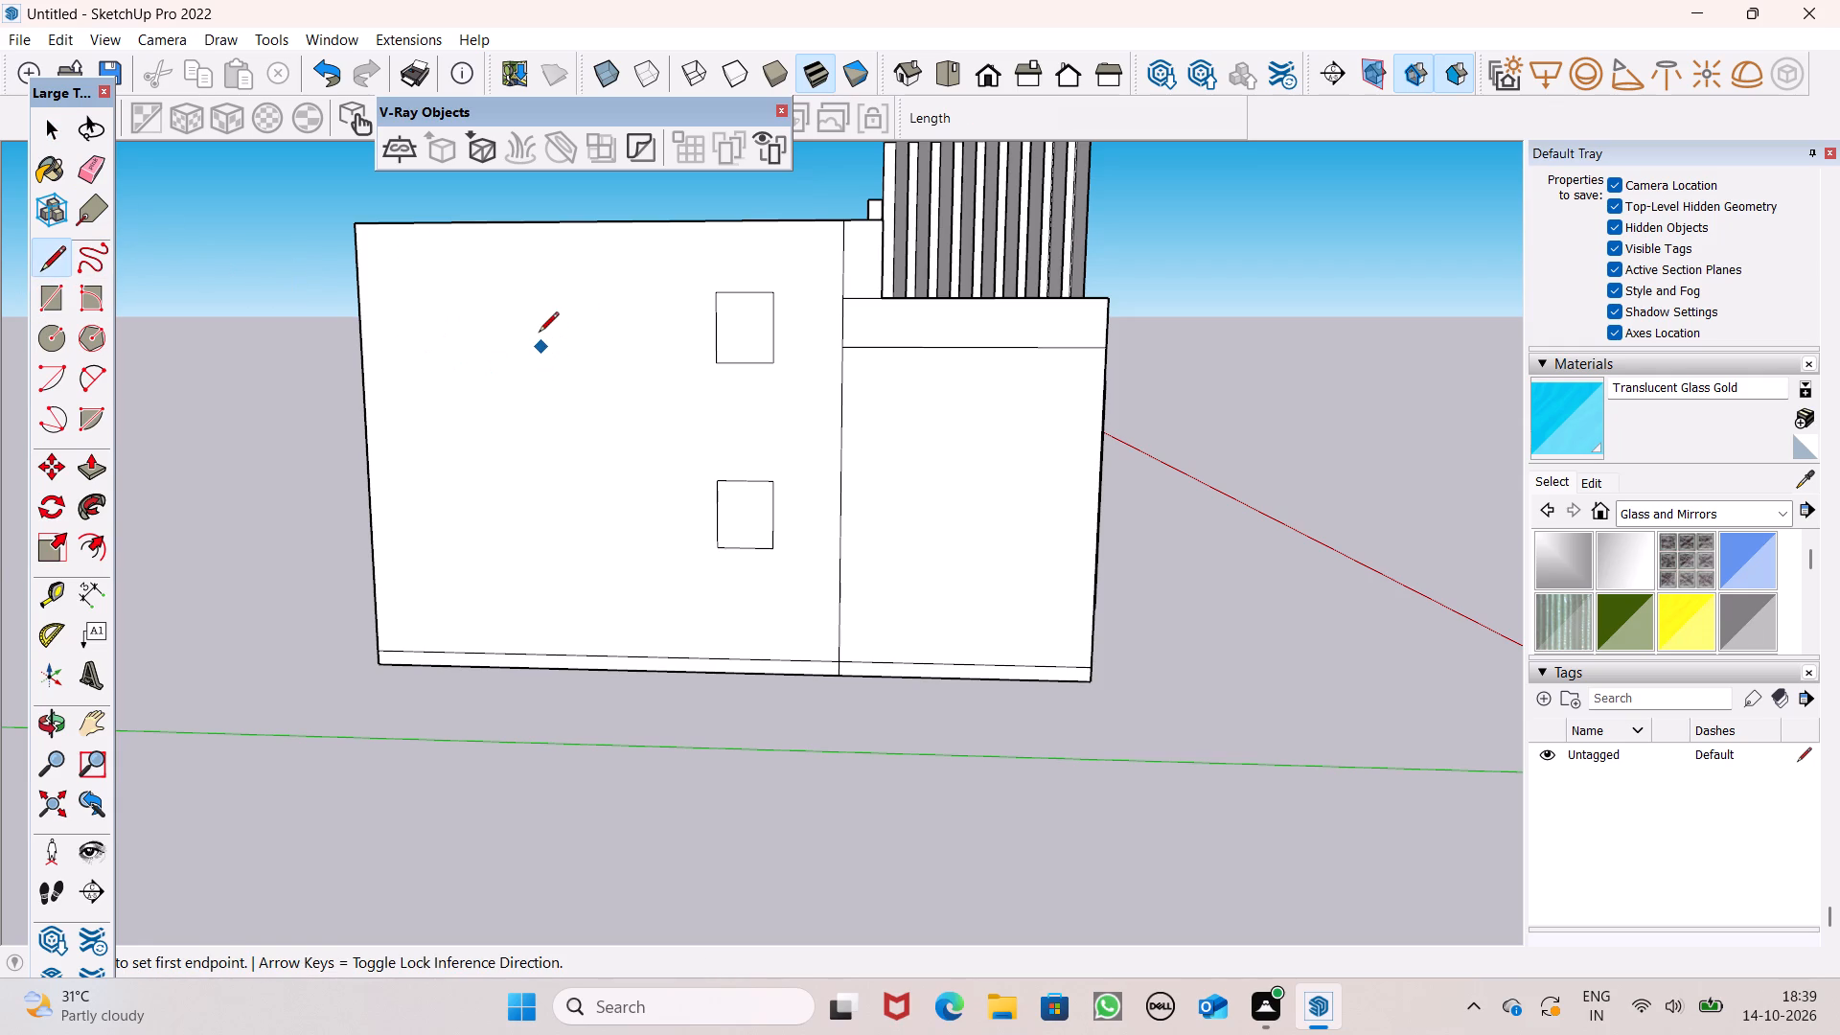
left_click(524, 219)
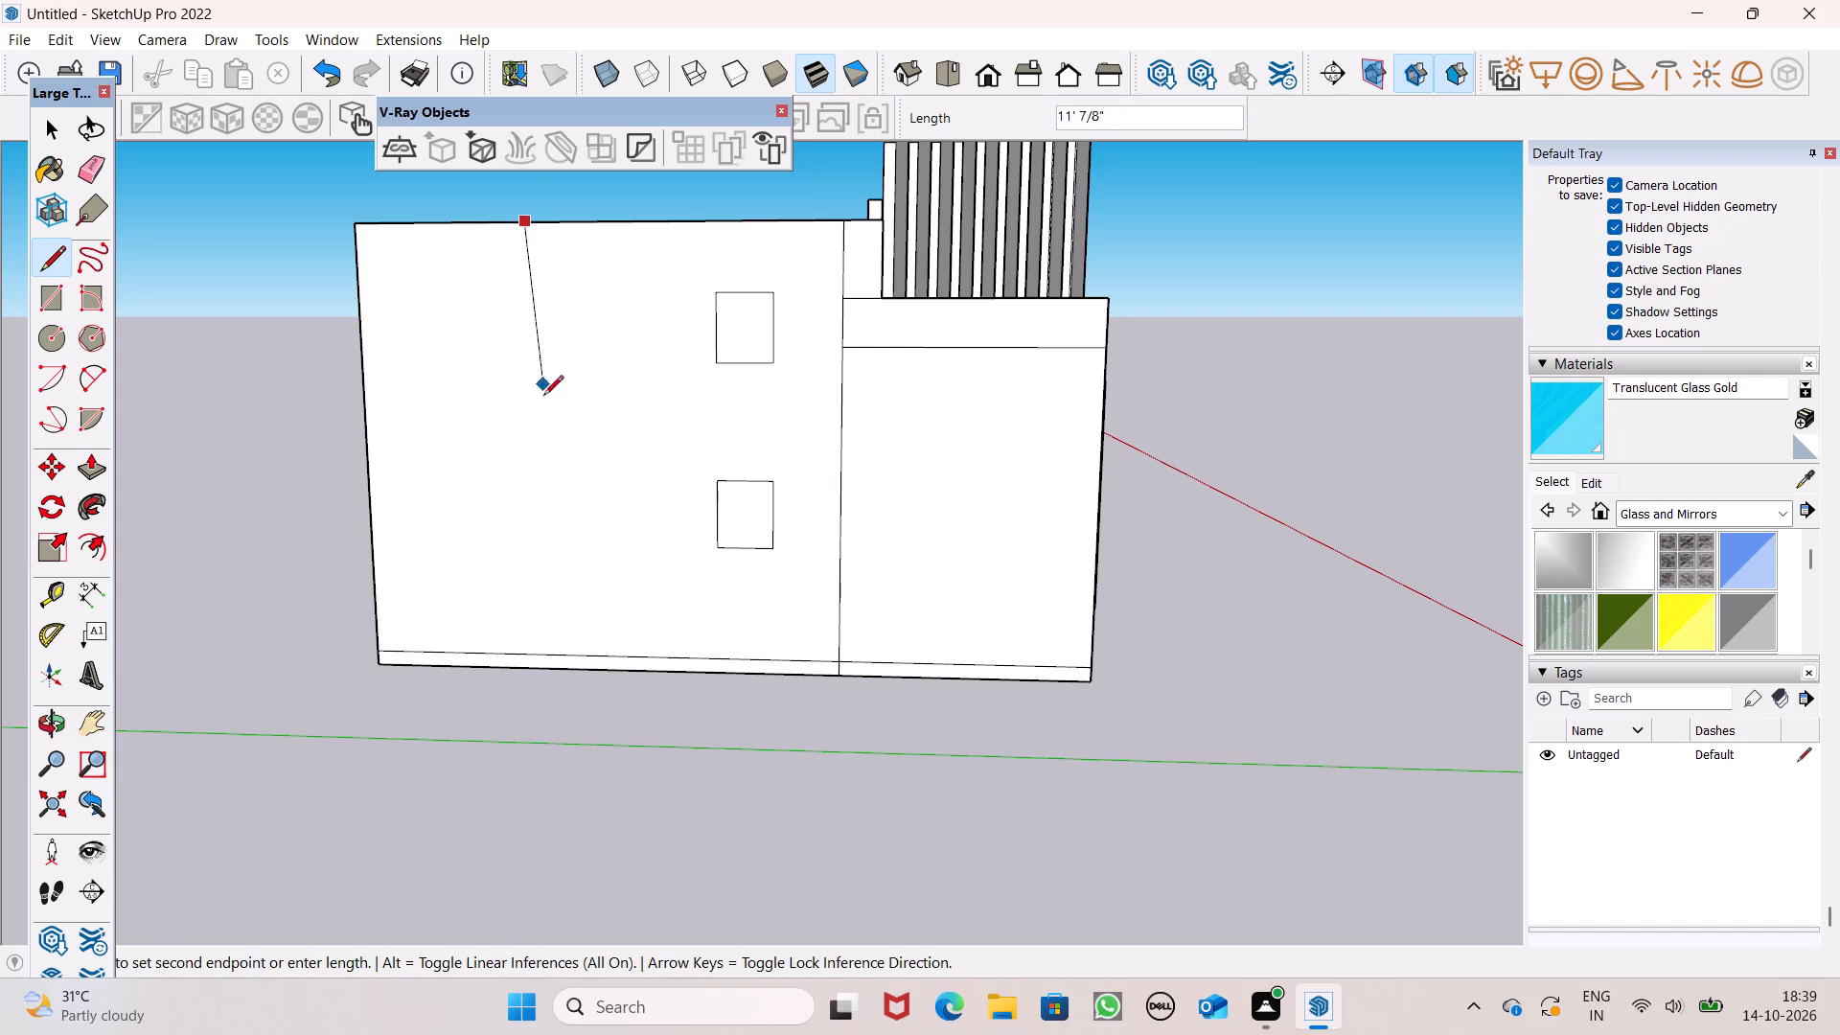
left_click(543, 483)
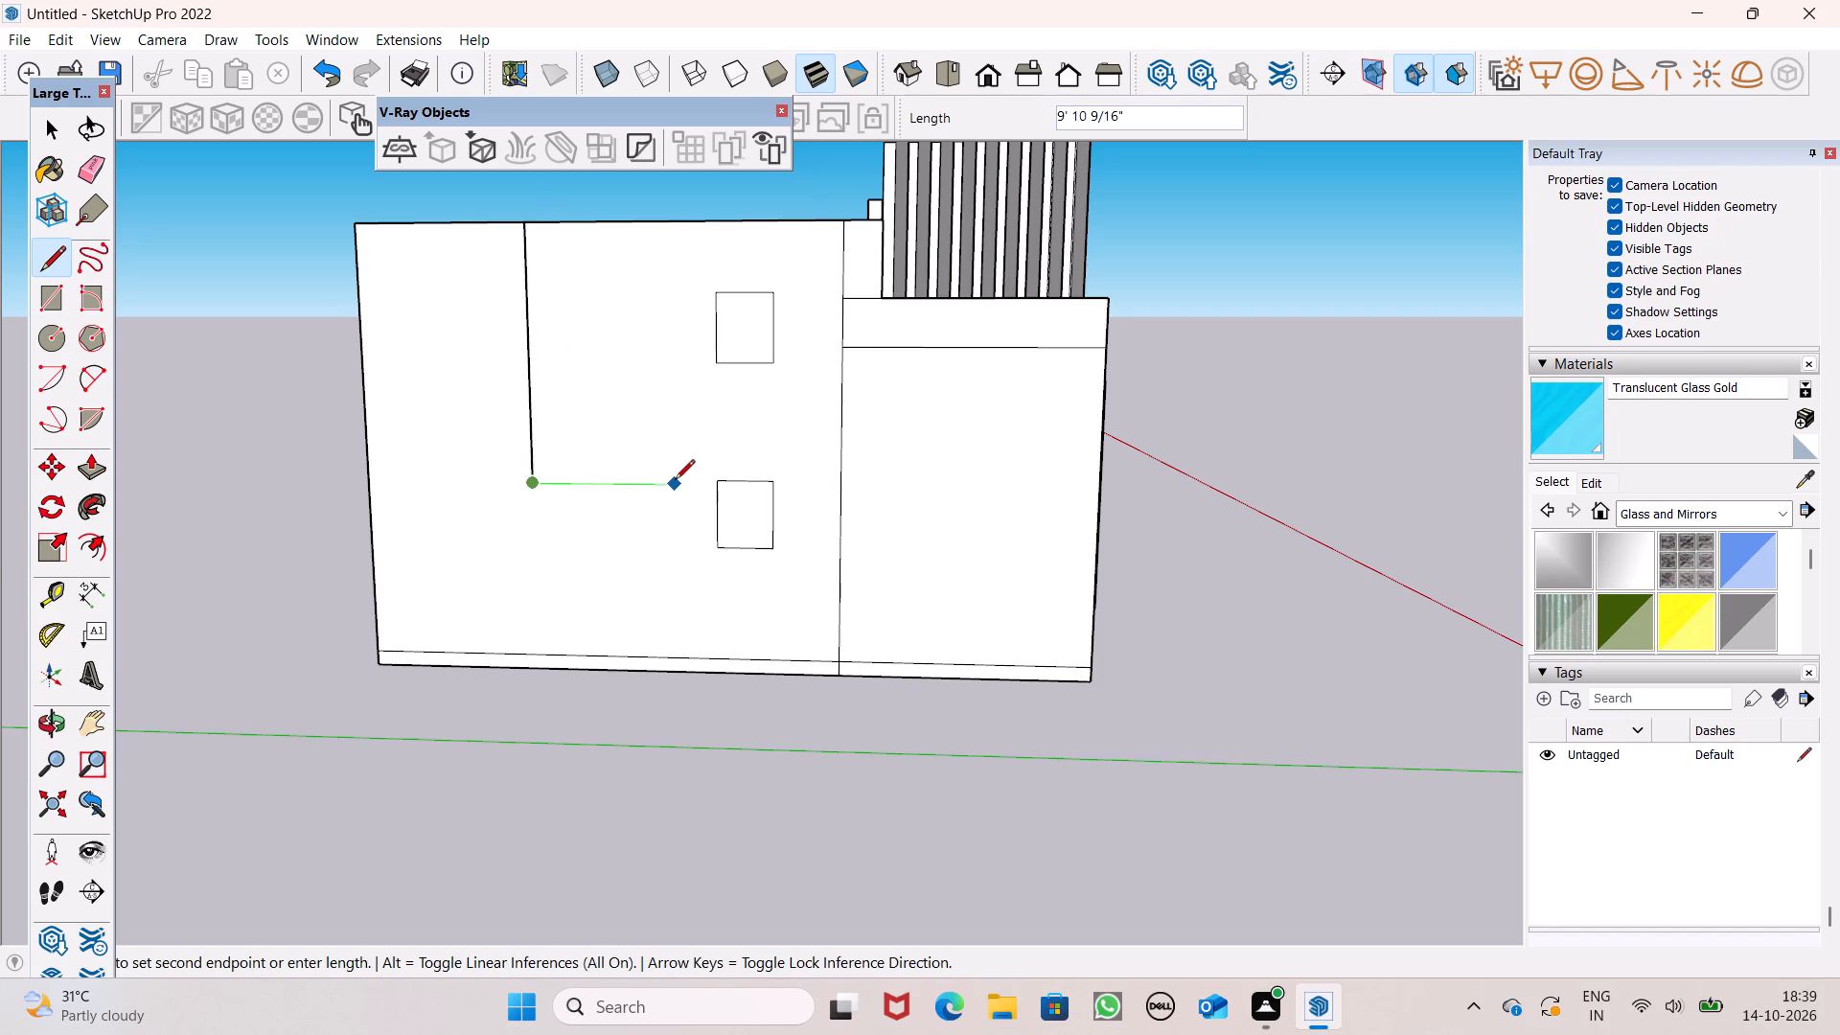
left_click(676, 480)
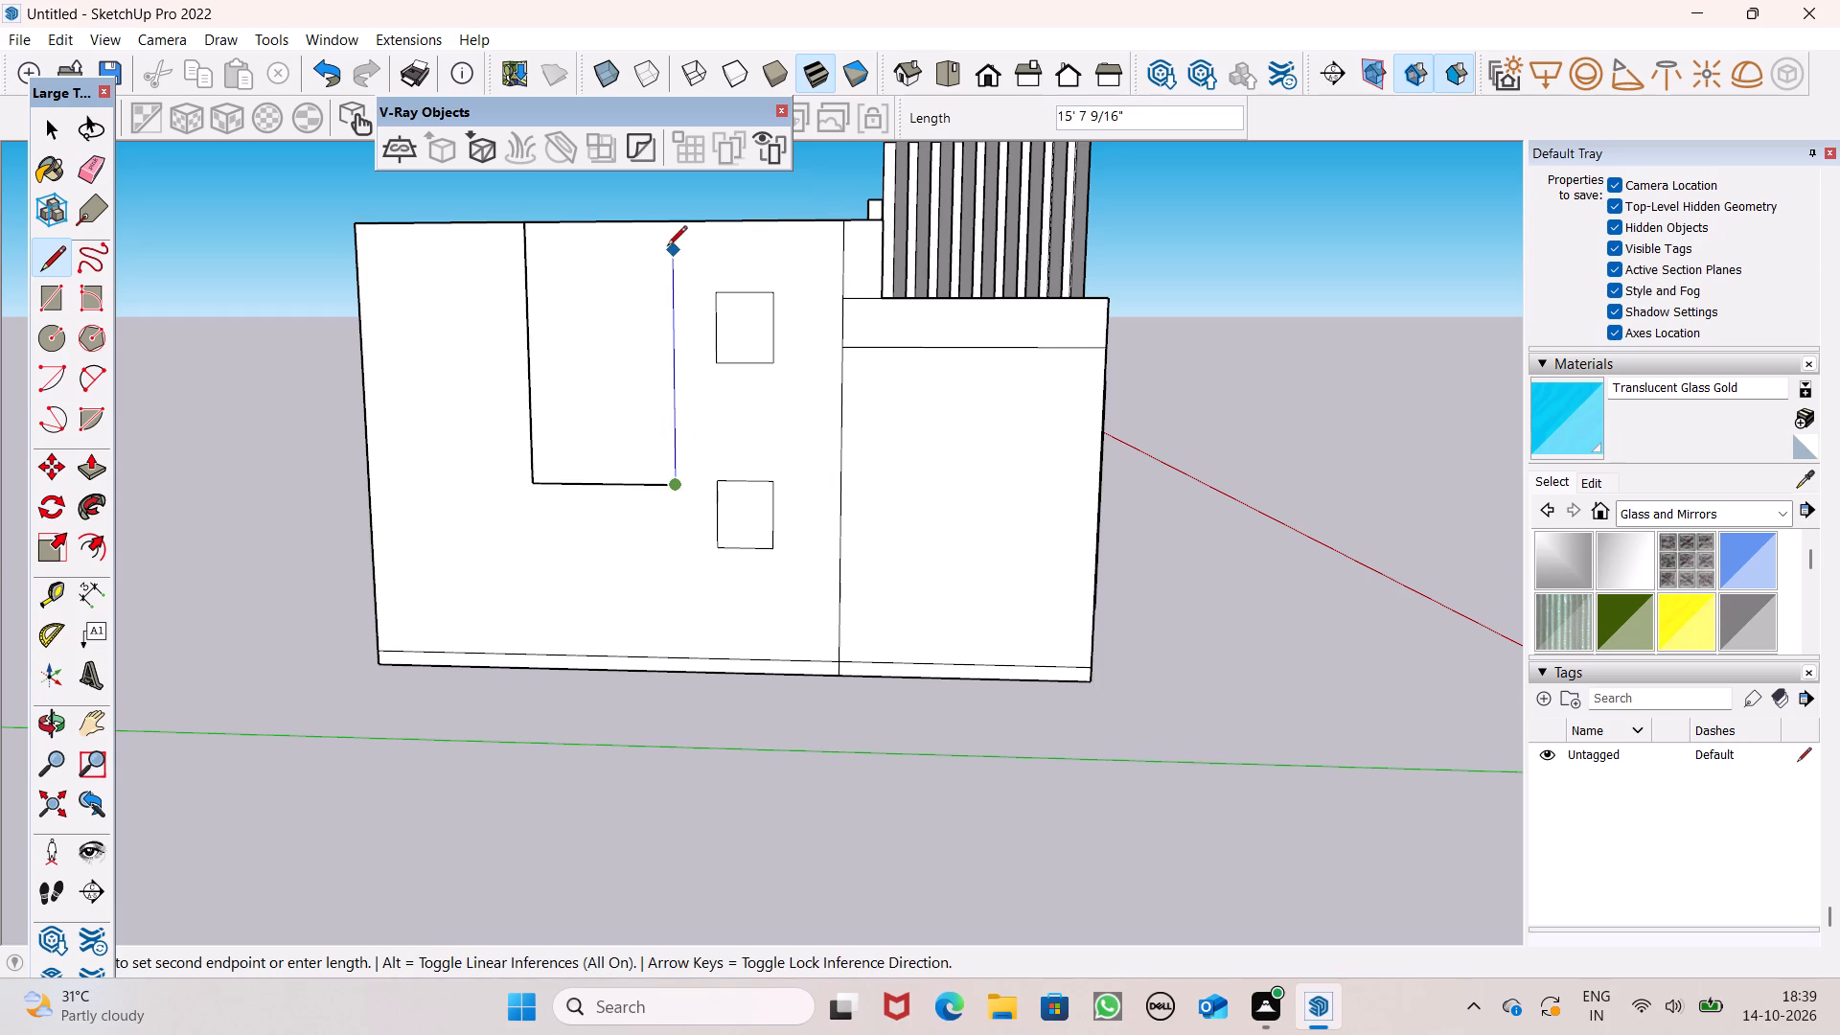
left_click(668, 226)
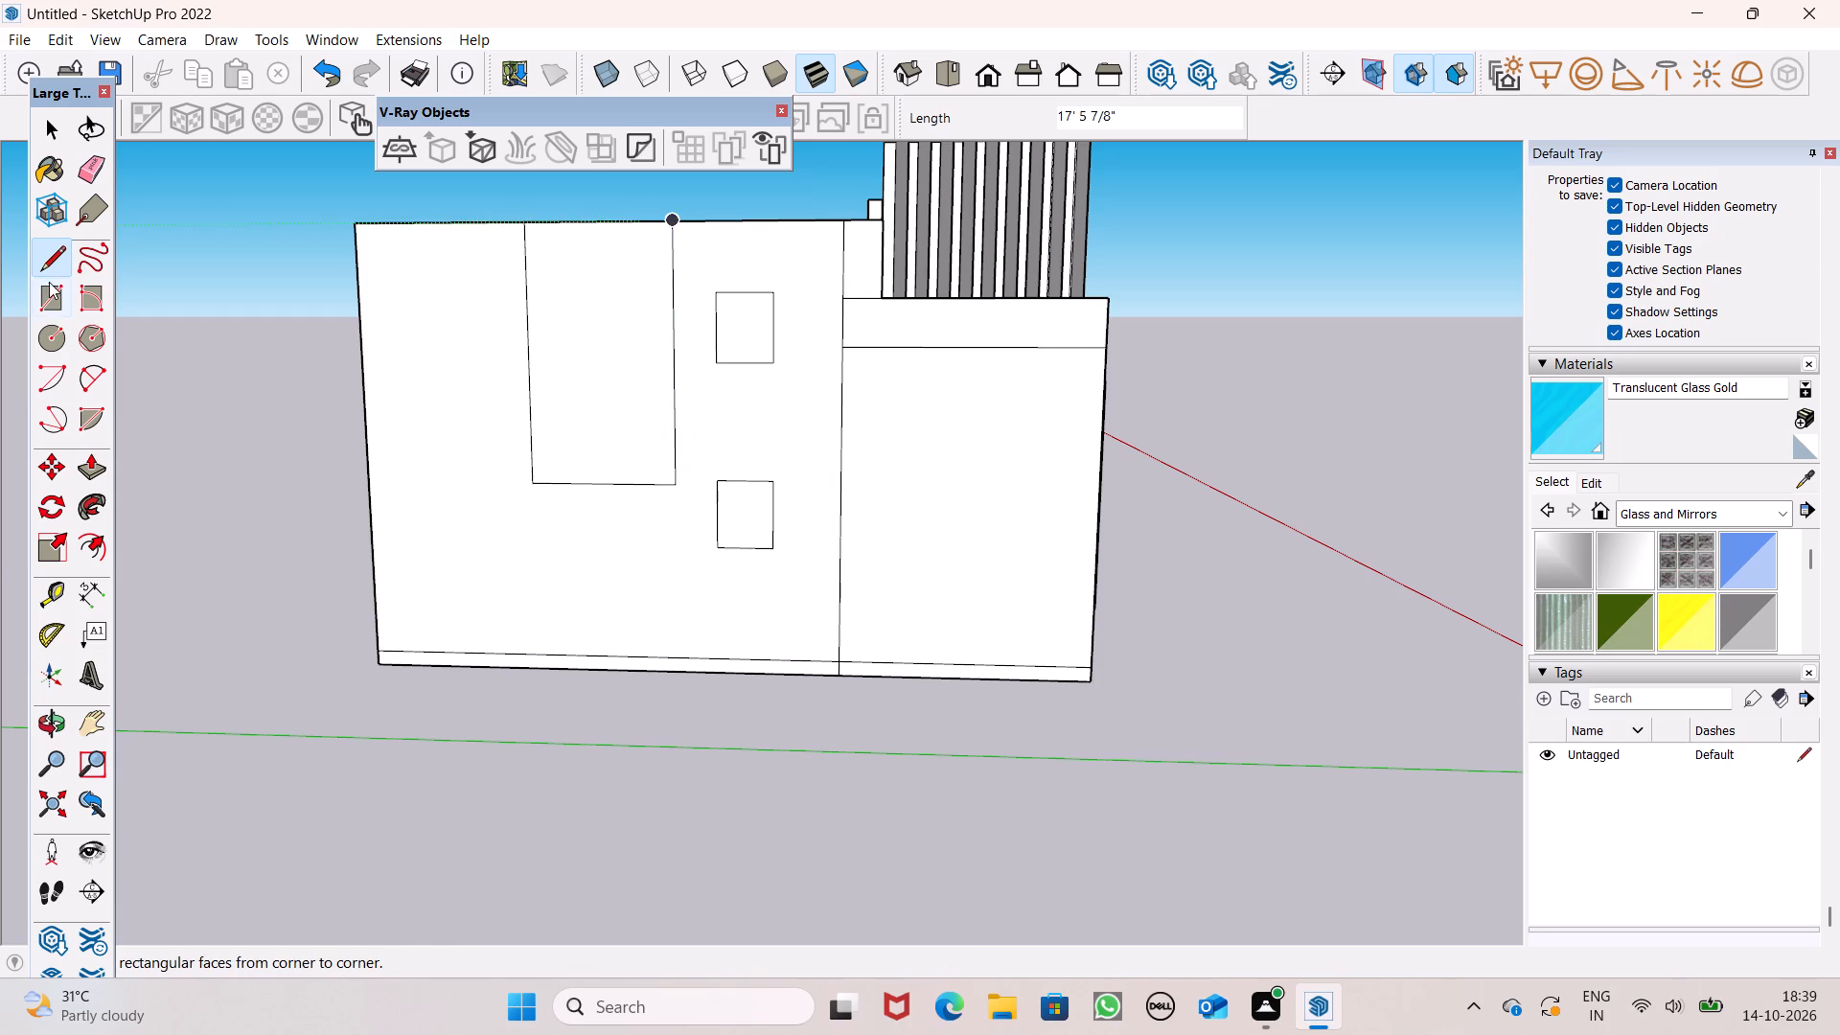
Draw a rectangle about 8' 10" high by 5' 9" wide inside the upper part of the tall outlined panel.
left_click_drag(49, 302, 60, 300)
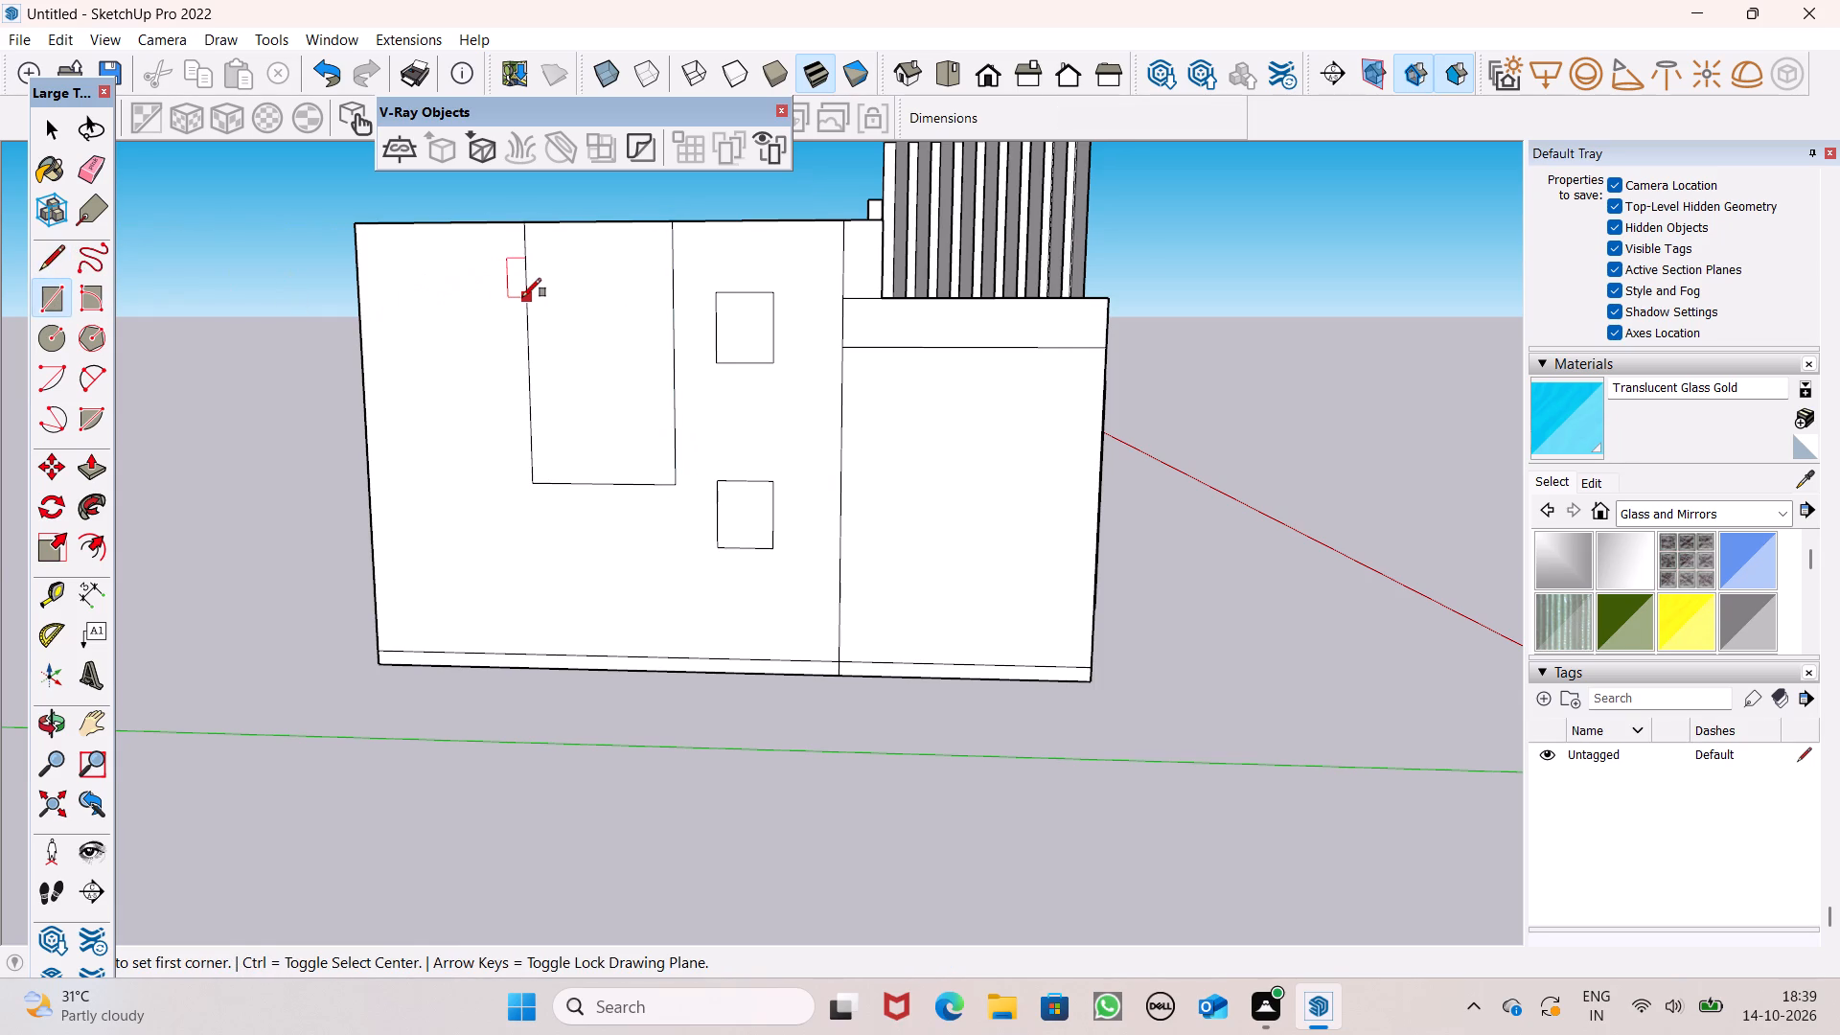
scroll(522, 297, "up", 1)
left_click_drag(563, 277, 593, 291)
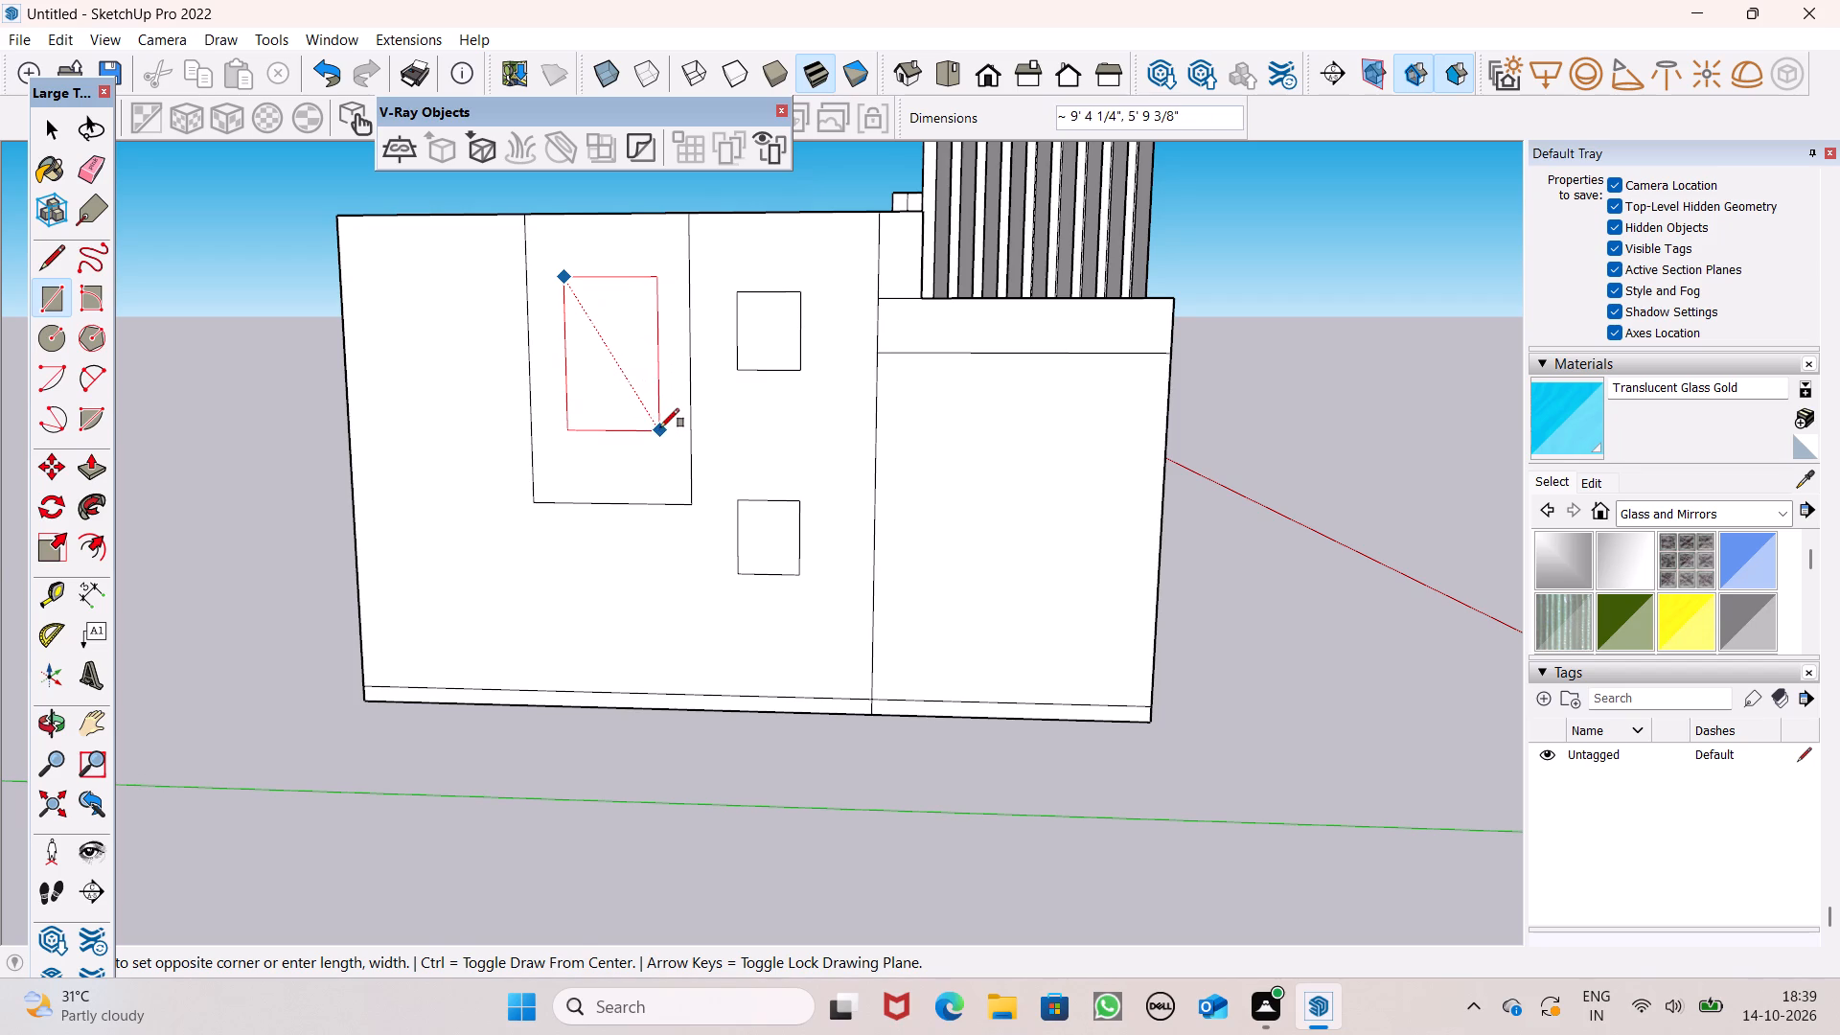
left_click(660, 425)
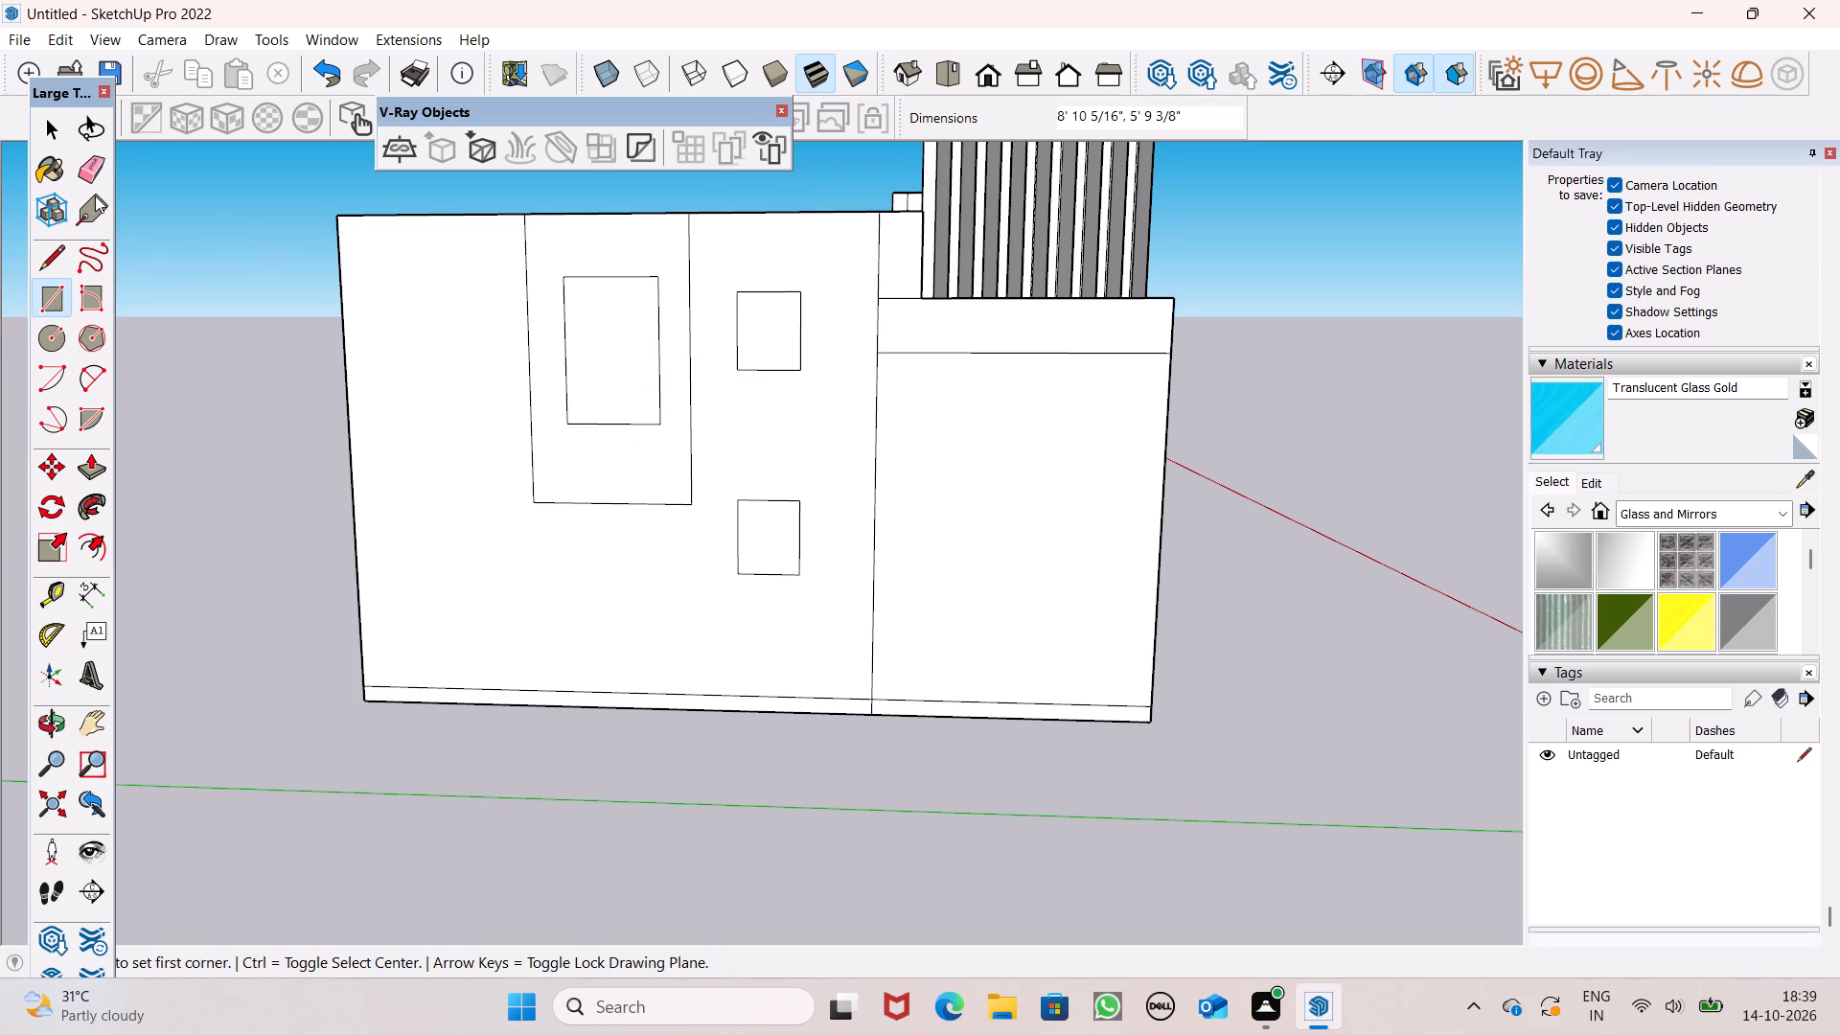
Push the rectangle inside the tall panel 9" inwards to cut a window opening in the side wall.
left_click_drag(94, 465, 121, 462)
left_click(89, 482)
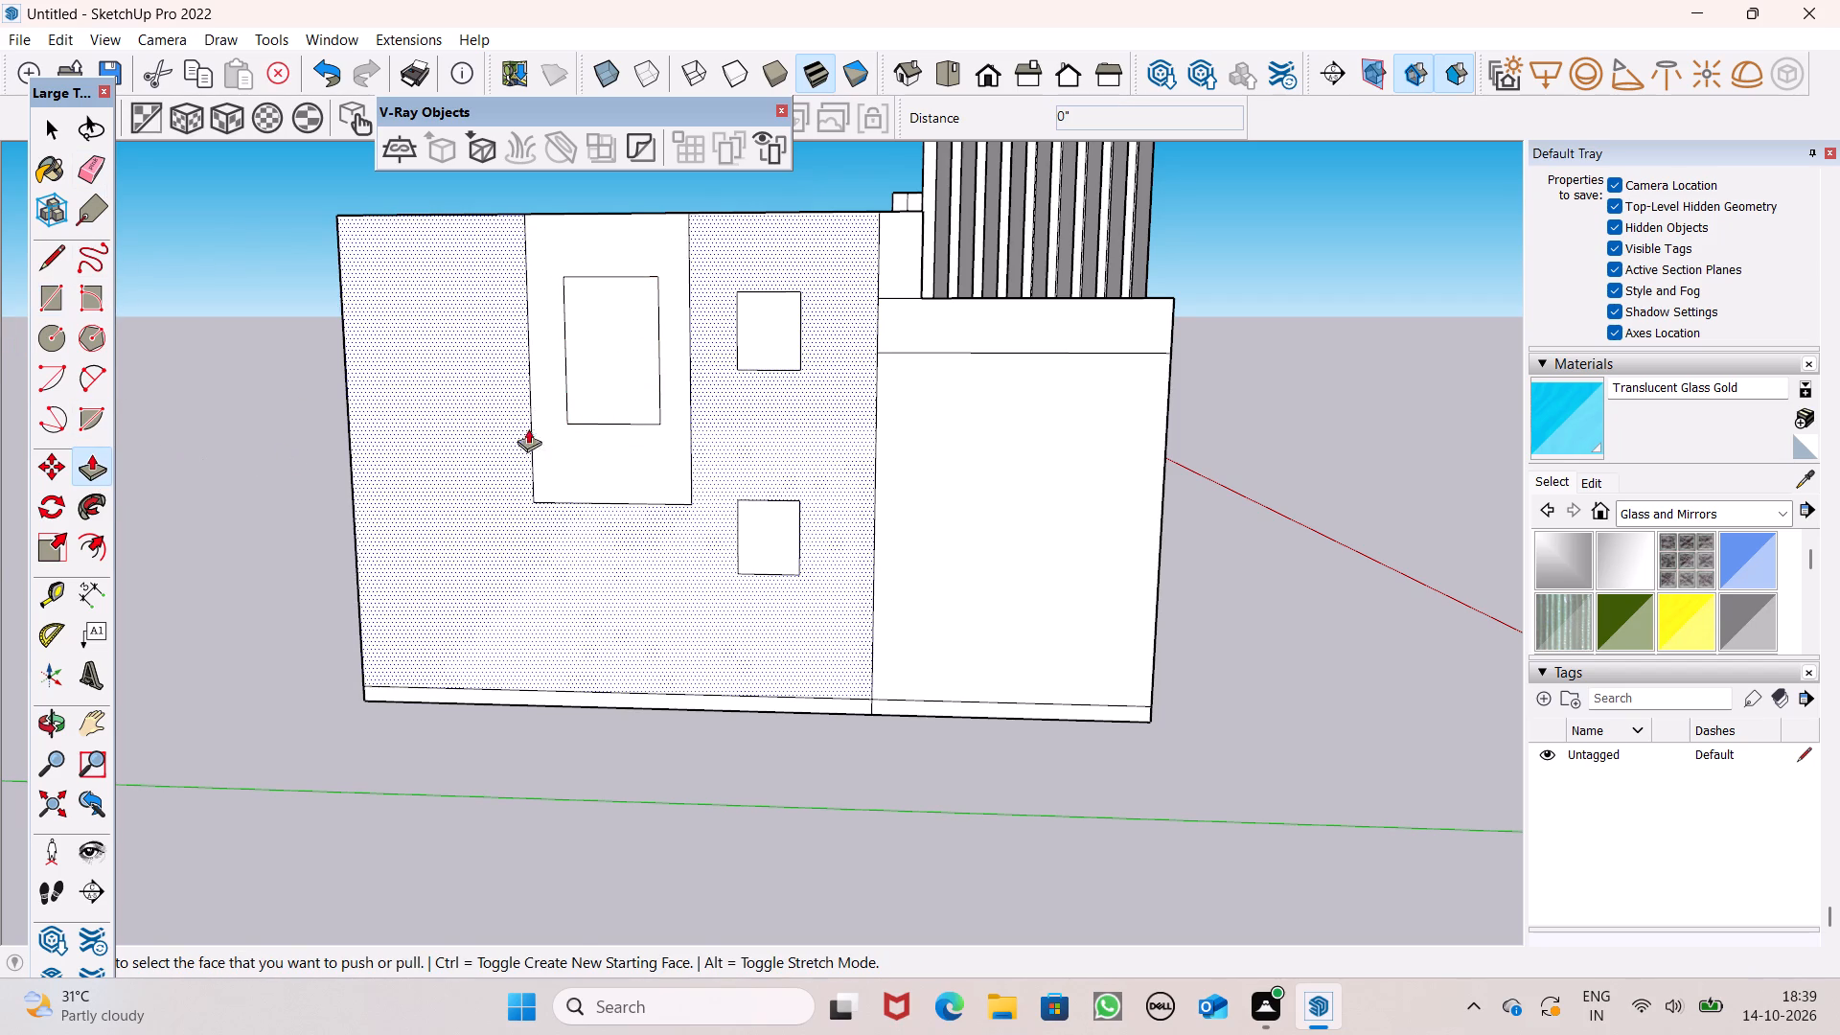
left_click_drag(611, 397, 628, 331)
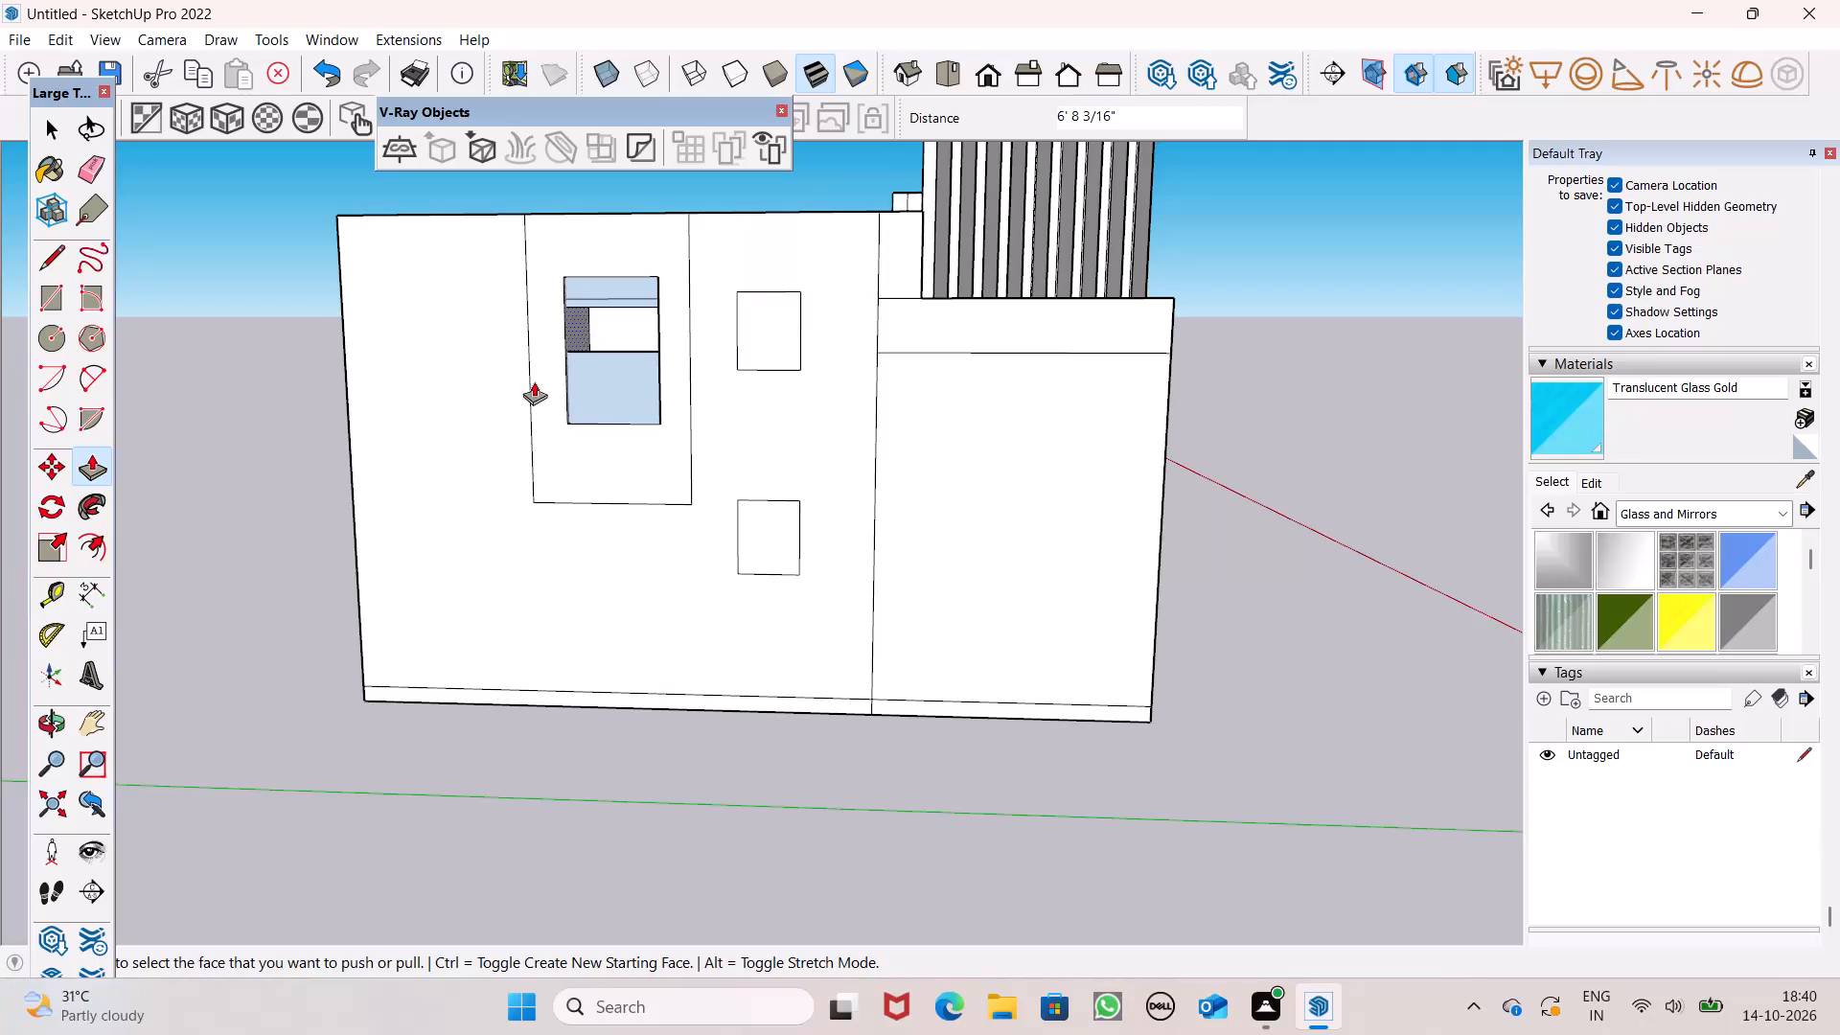
key("ctrl+z")
left_click_drag(602, 402, 609, 385)
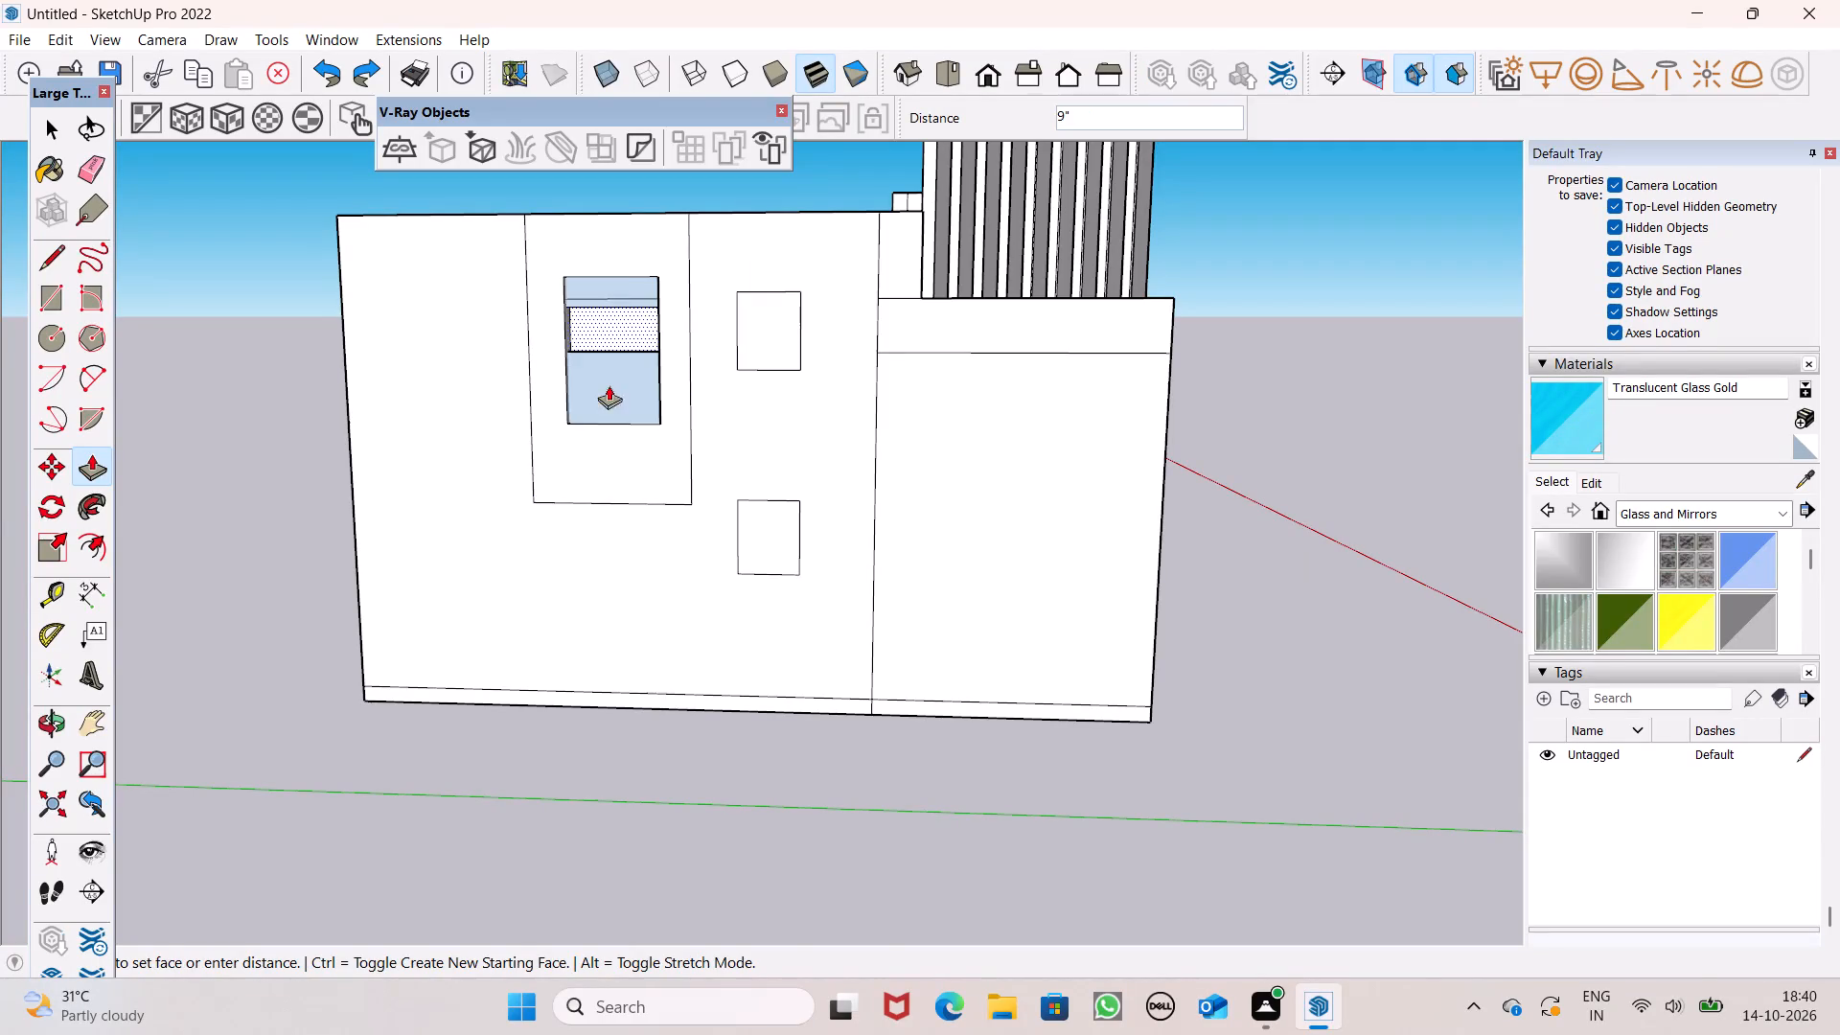
left_click_drag(609, 385, 625, 378)
Push the upper small rectangle about 10' 10" inwards from the side wall to form a deep opening.
left_click_drag(764, 352, 762, 337)
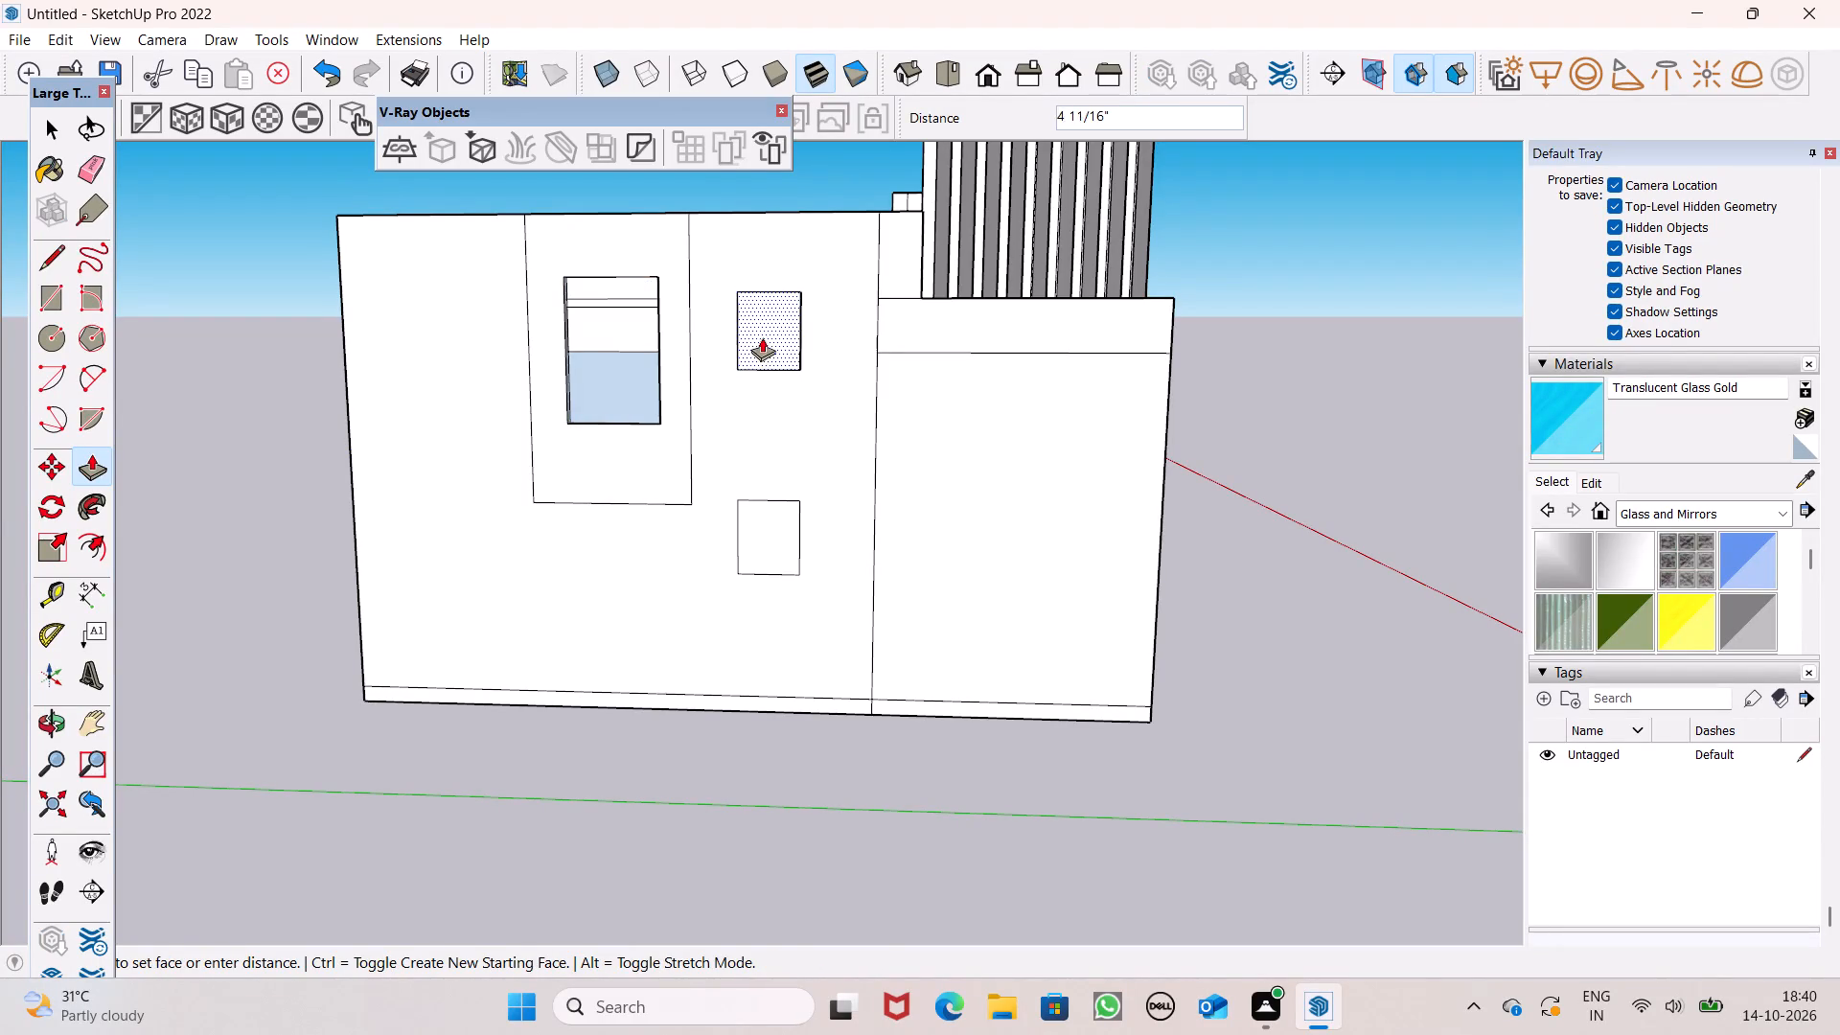
left_click_drag(762, 337, 793, 333)
key("ctrl+z")
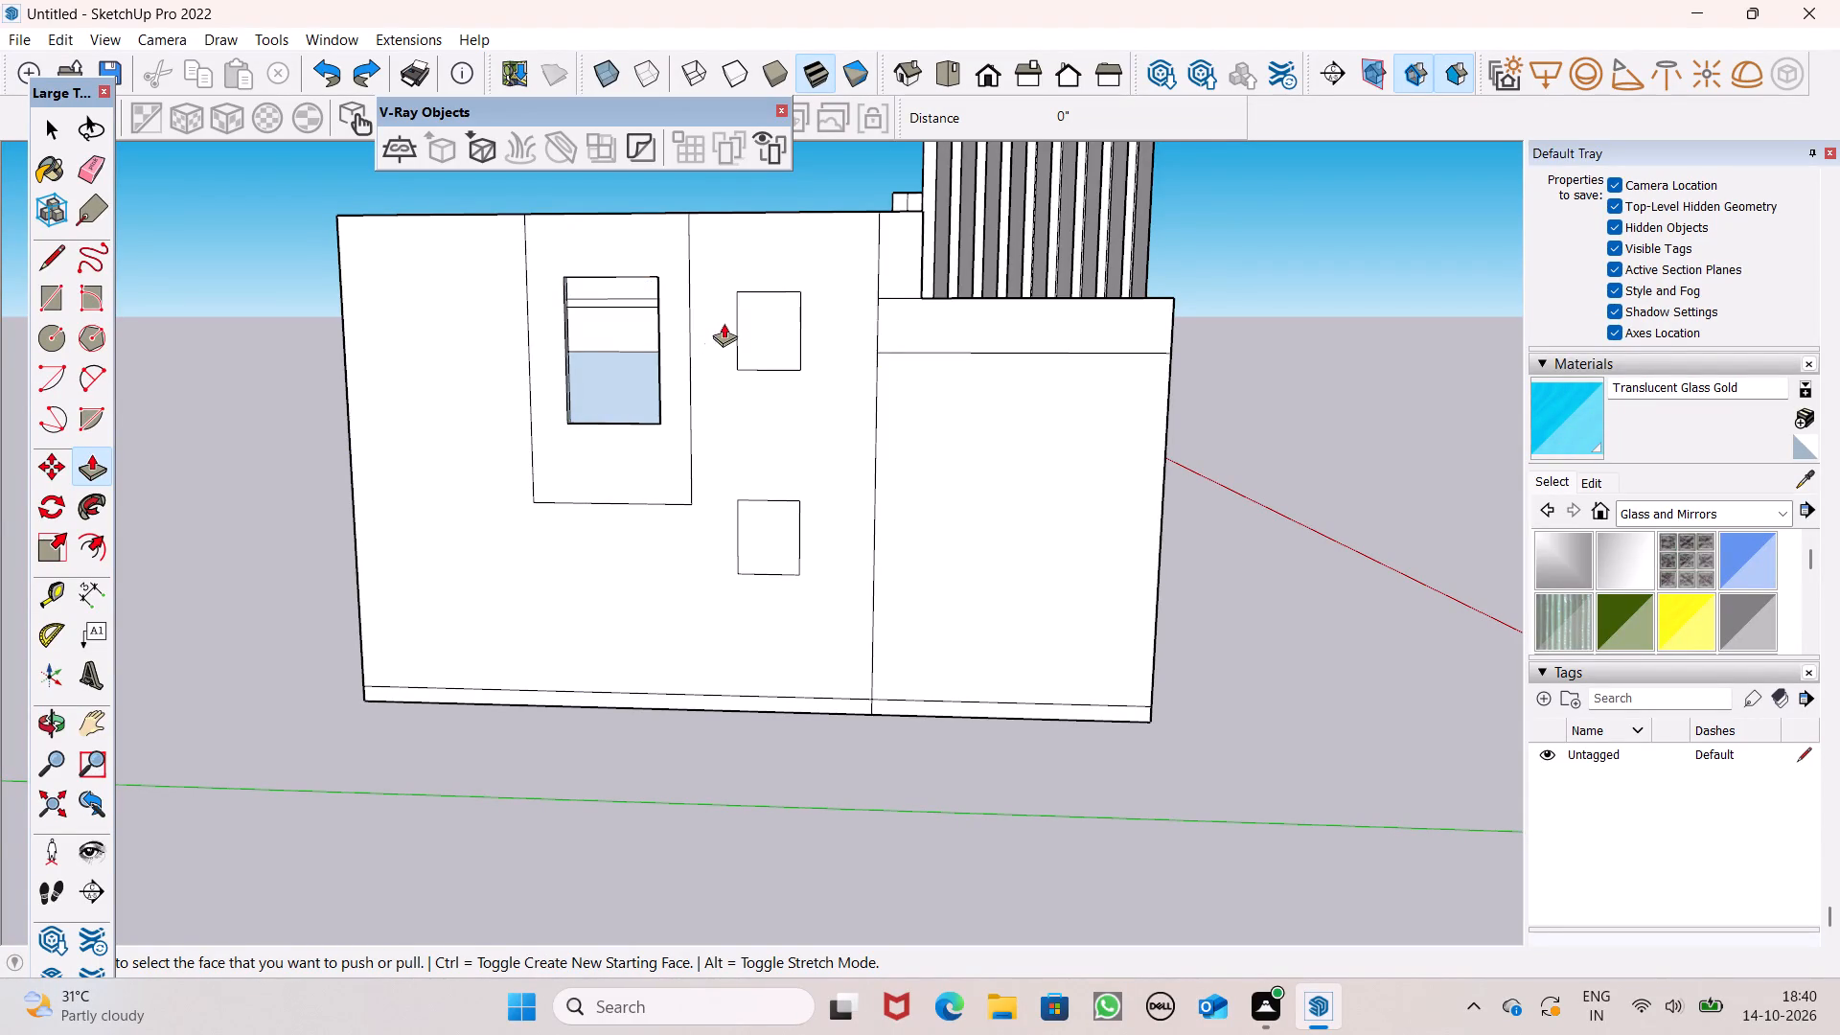
scroll(776, 323, "up", 4)
left_click_drag(765, 370, 785, 362)
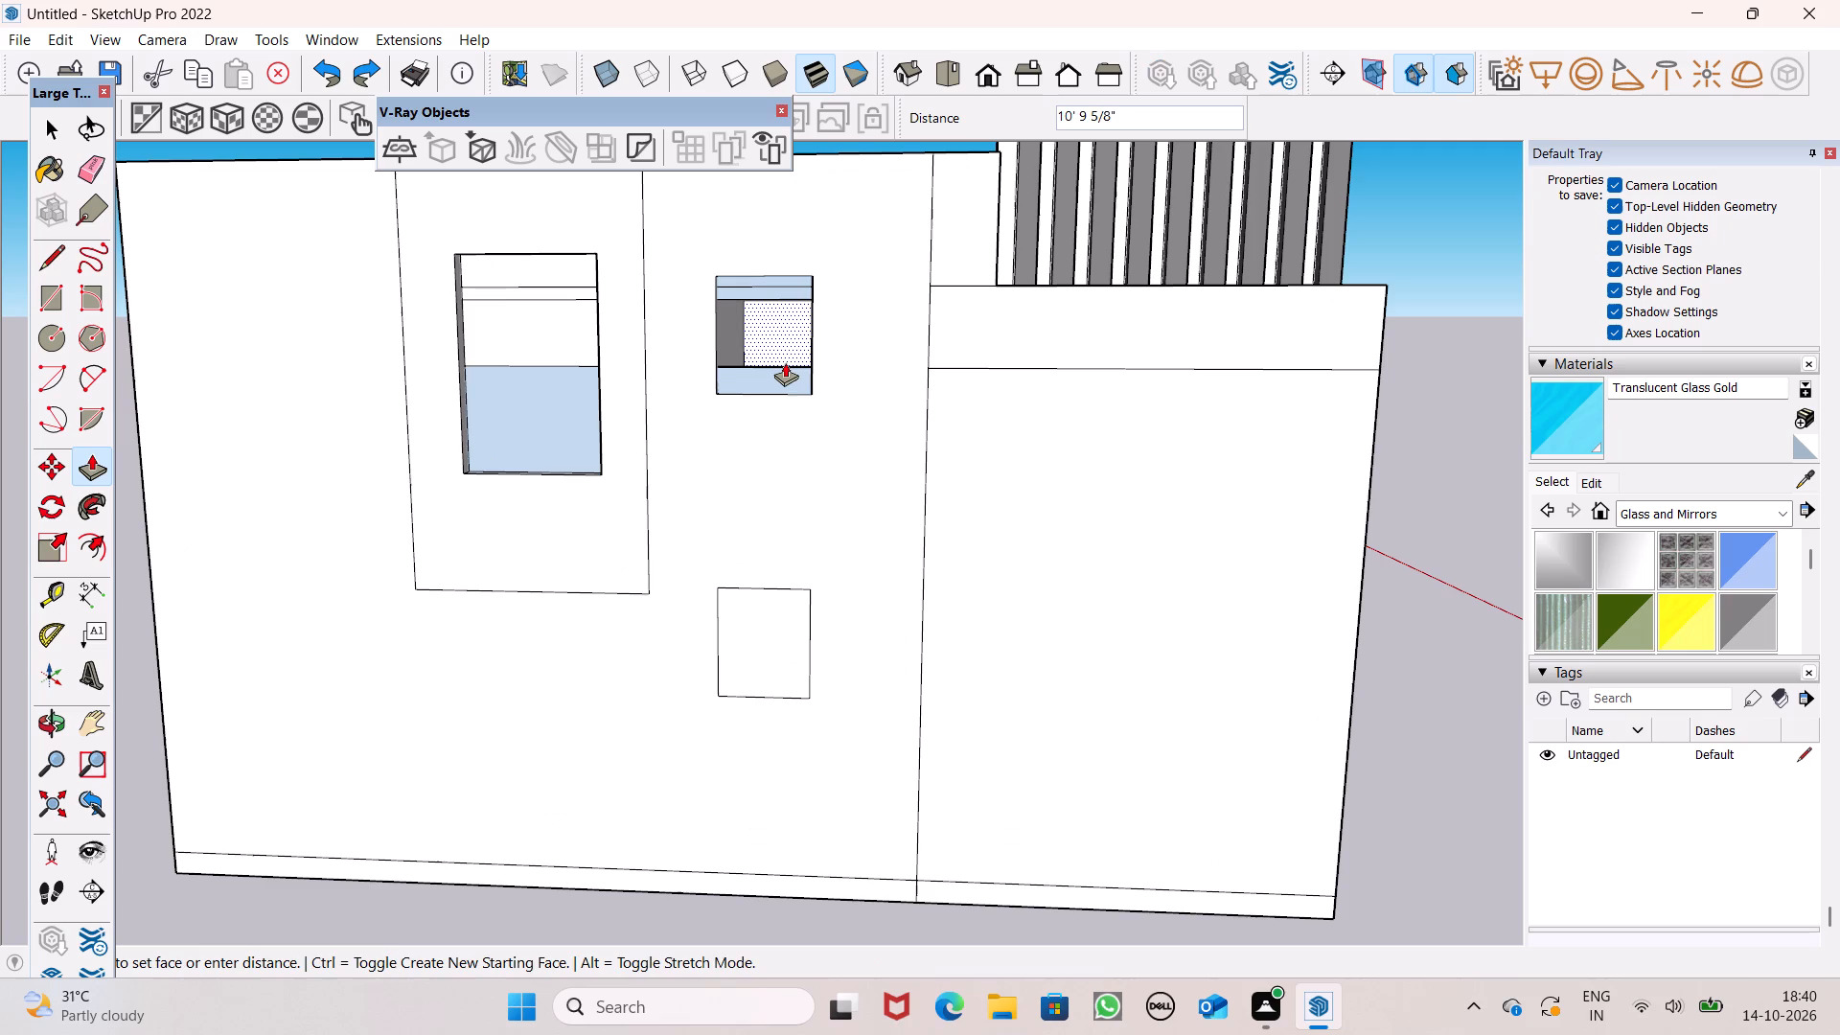
left_click_drag(785, 362, 791, 359)
Push the lower small rectangle 9" inwards to cut a window opening in the side wall.
scroll(727, 338, "down", 1)
left_click_drag(753, 635, 753, 633)
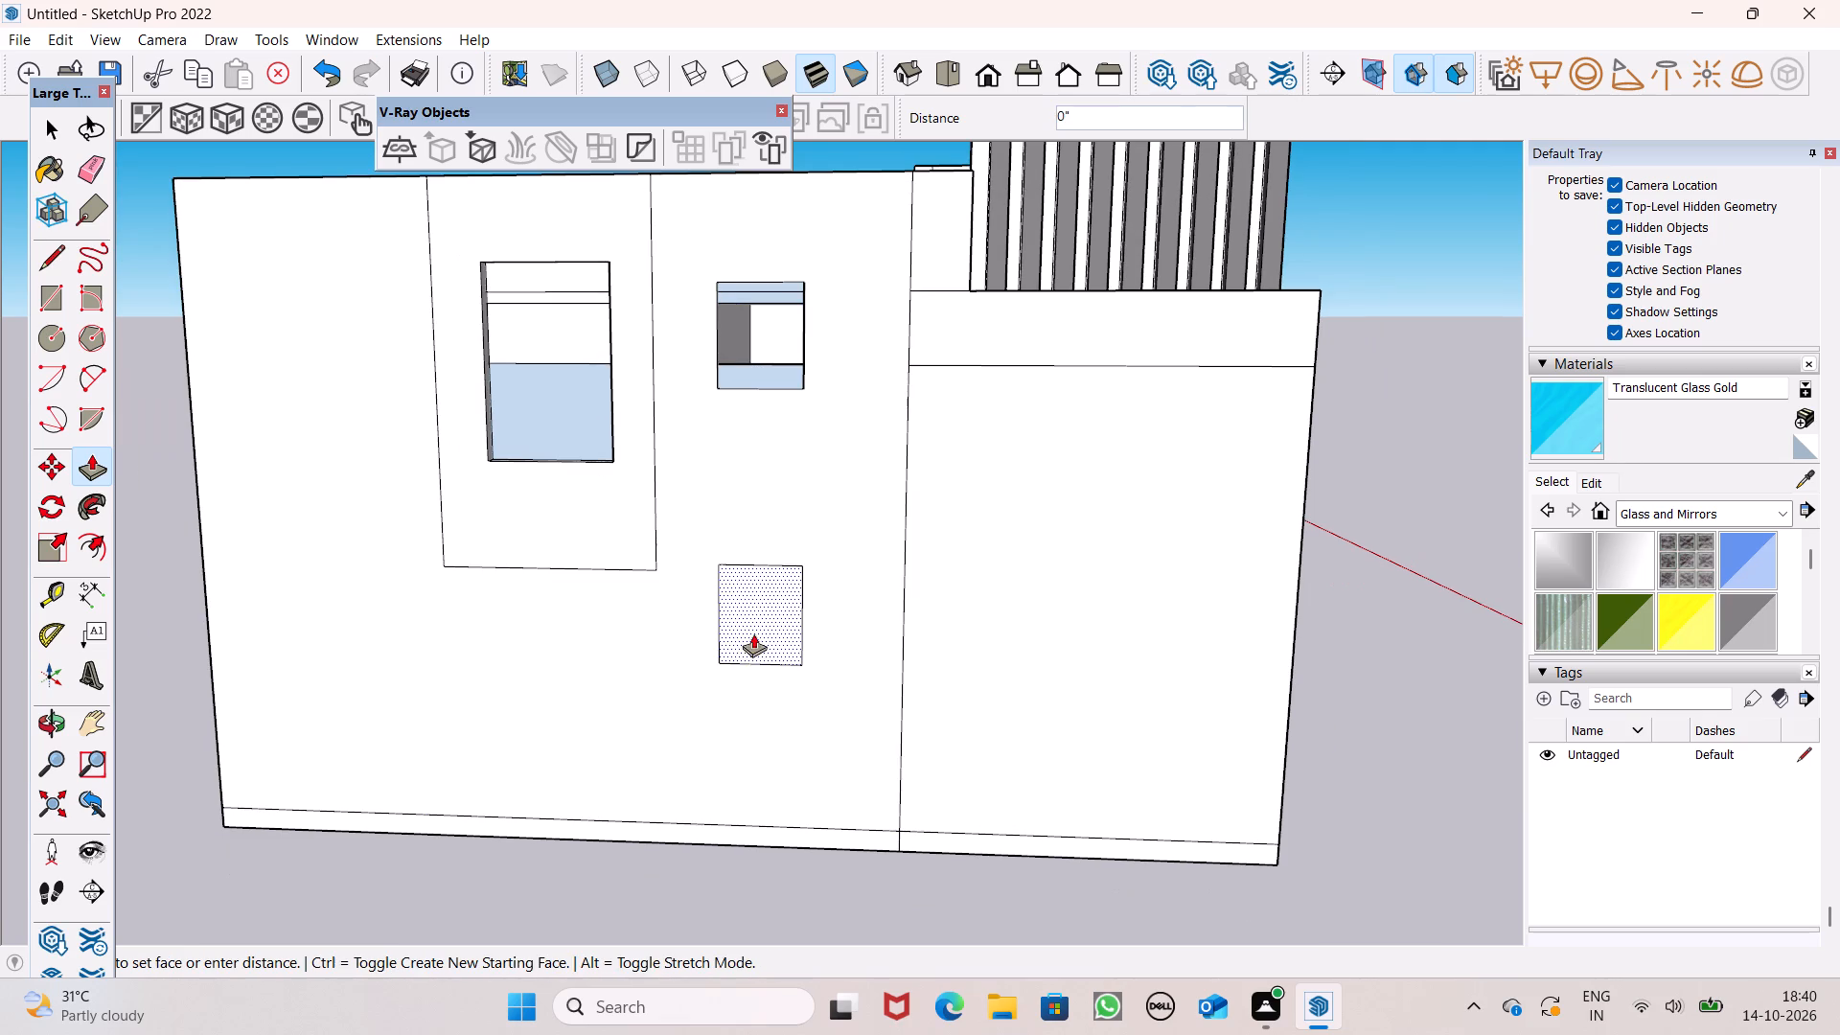
left_click_drag(753, 633, 787, 591)
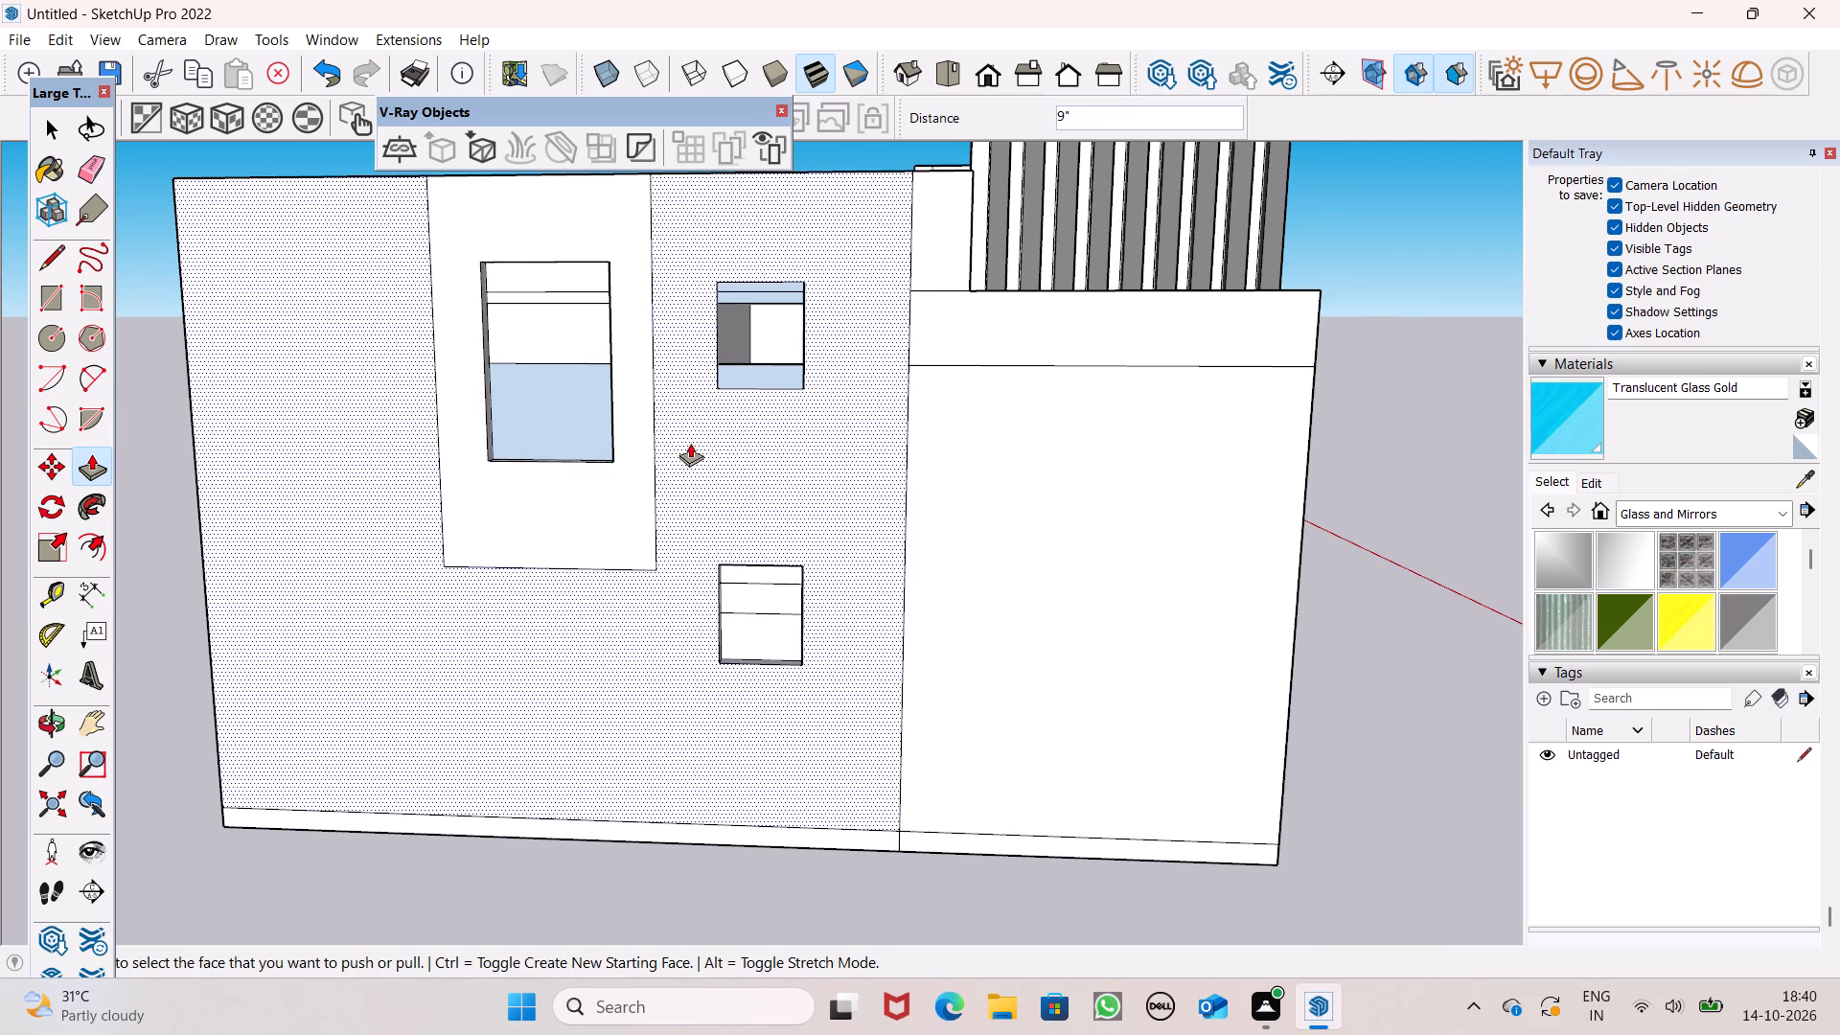
scroll(690, 443, "down", 4)
key("space")
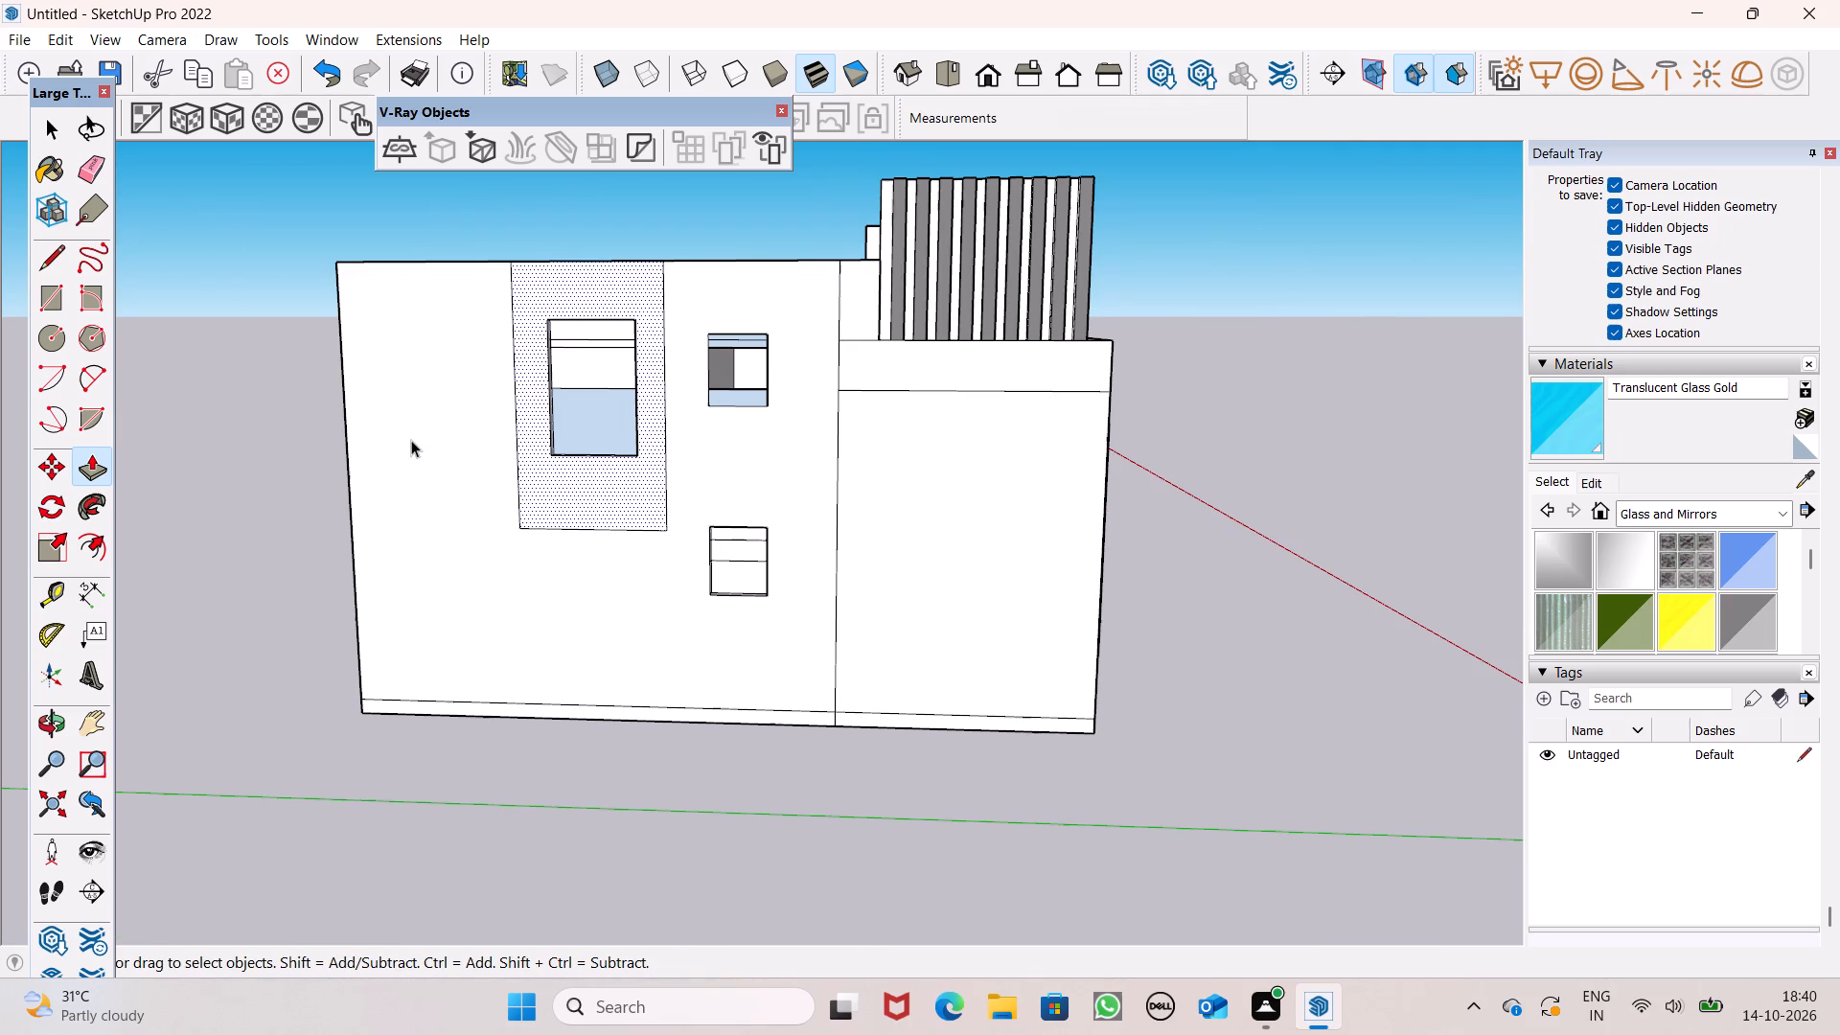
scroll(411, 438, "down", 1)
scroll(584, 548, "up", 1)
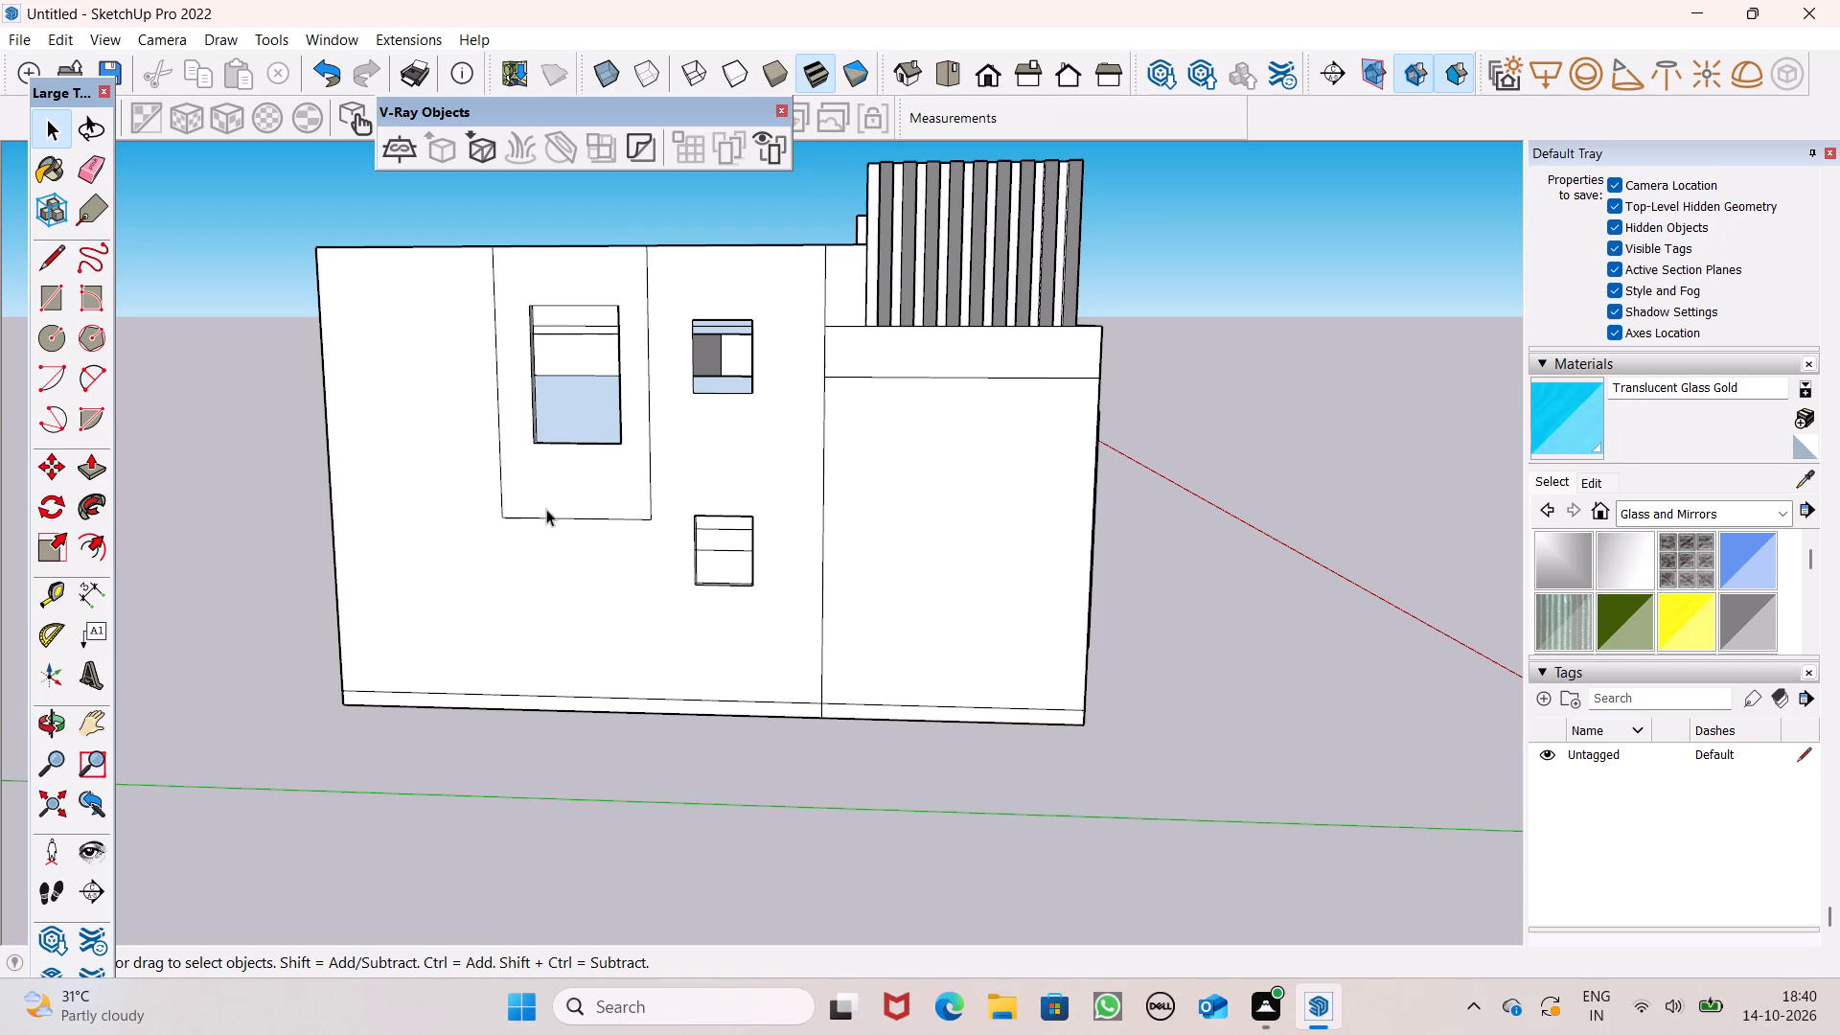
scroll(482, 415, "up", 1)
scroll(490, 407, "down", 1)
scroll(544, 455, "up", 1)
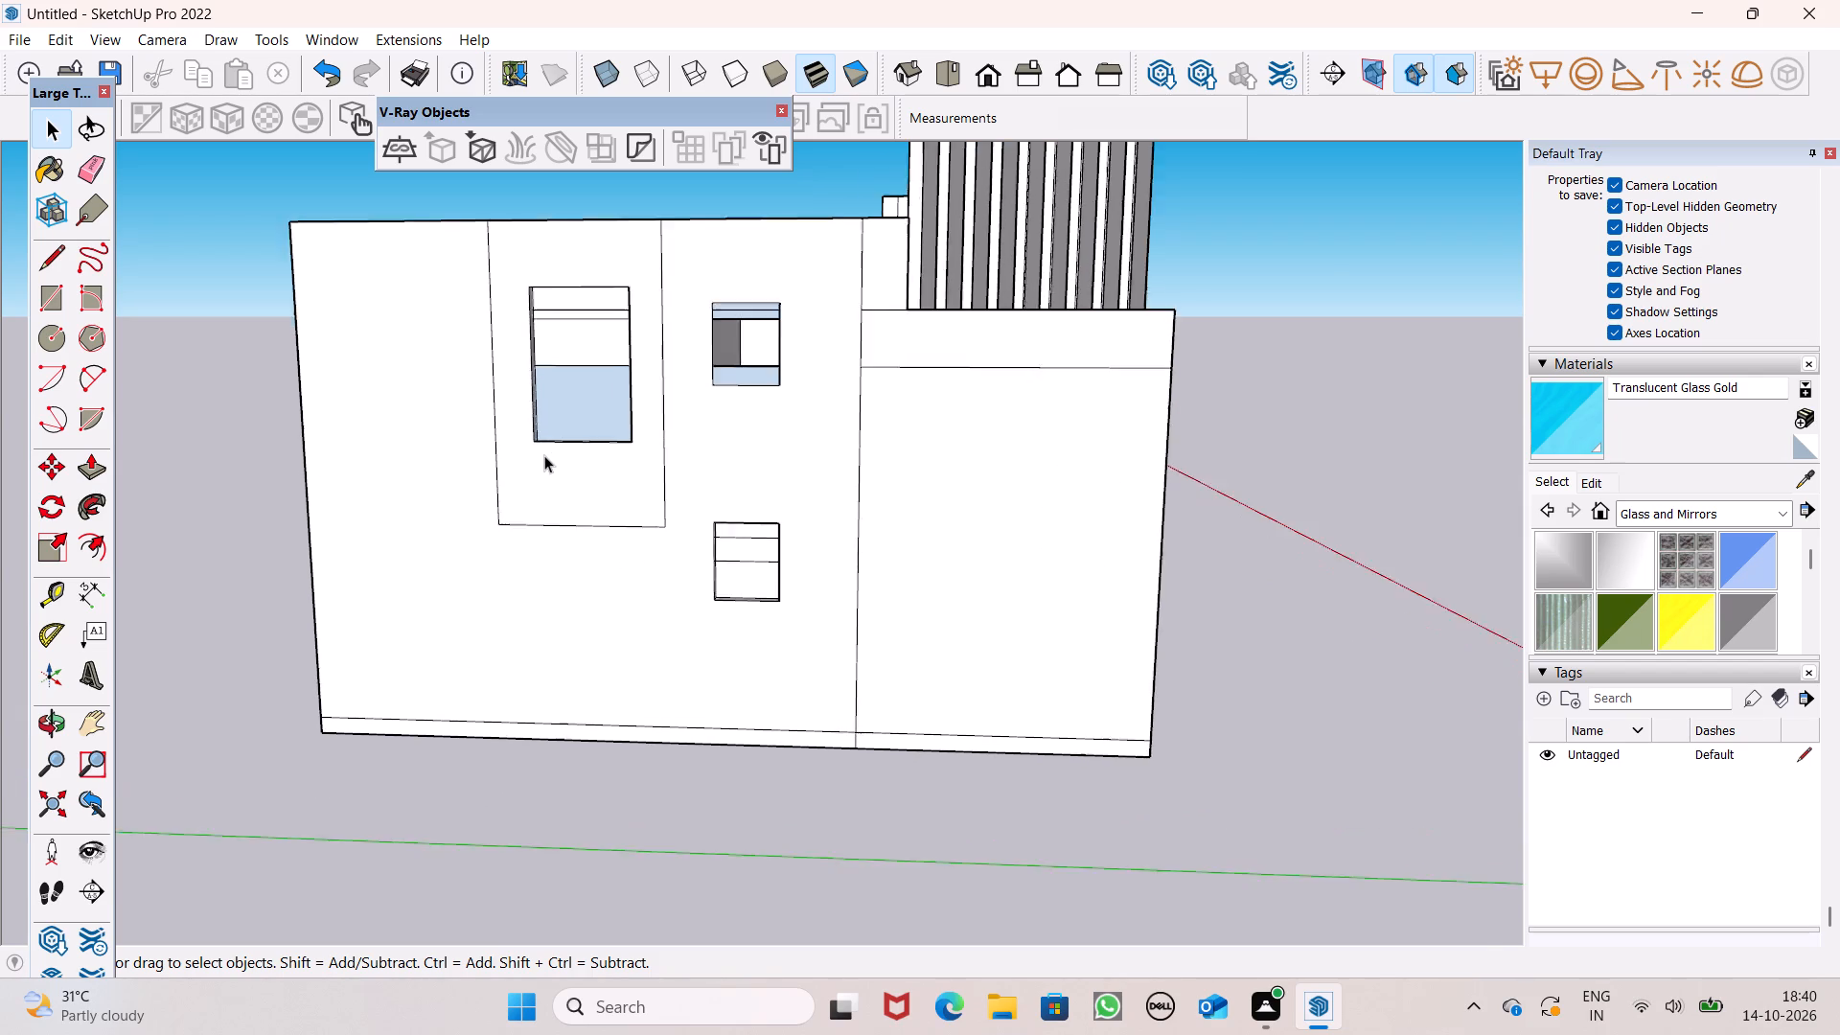
Shorten the tall outlined panel by drawing a line across it just below its window and erasing the outline beneath.
scroll(544, 455, "up", 2)
scroll(544, 455, "down", 2)
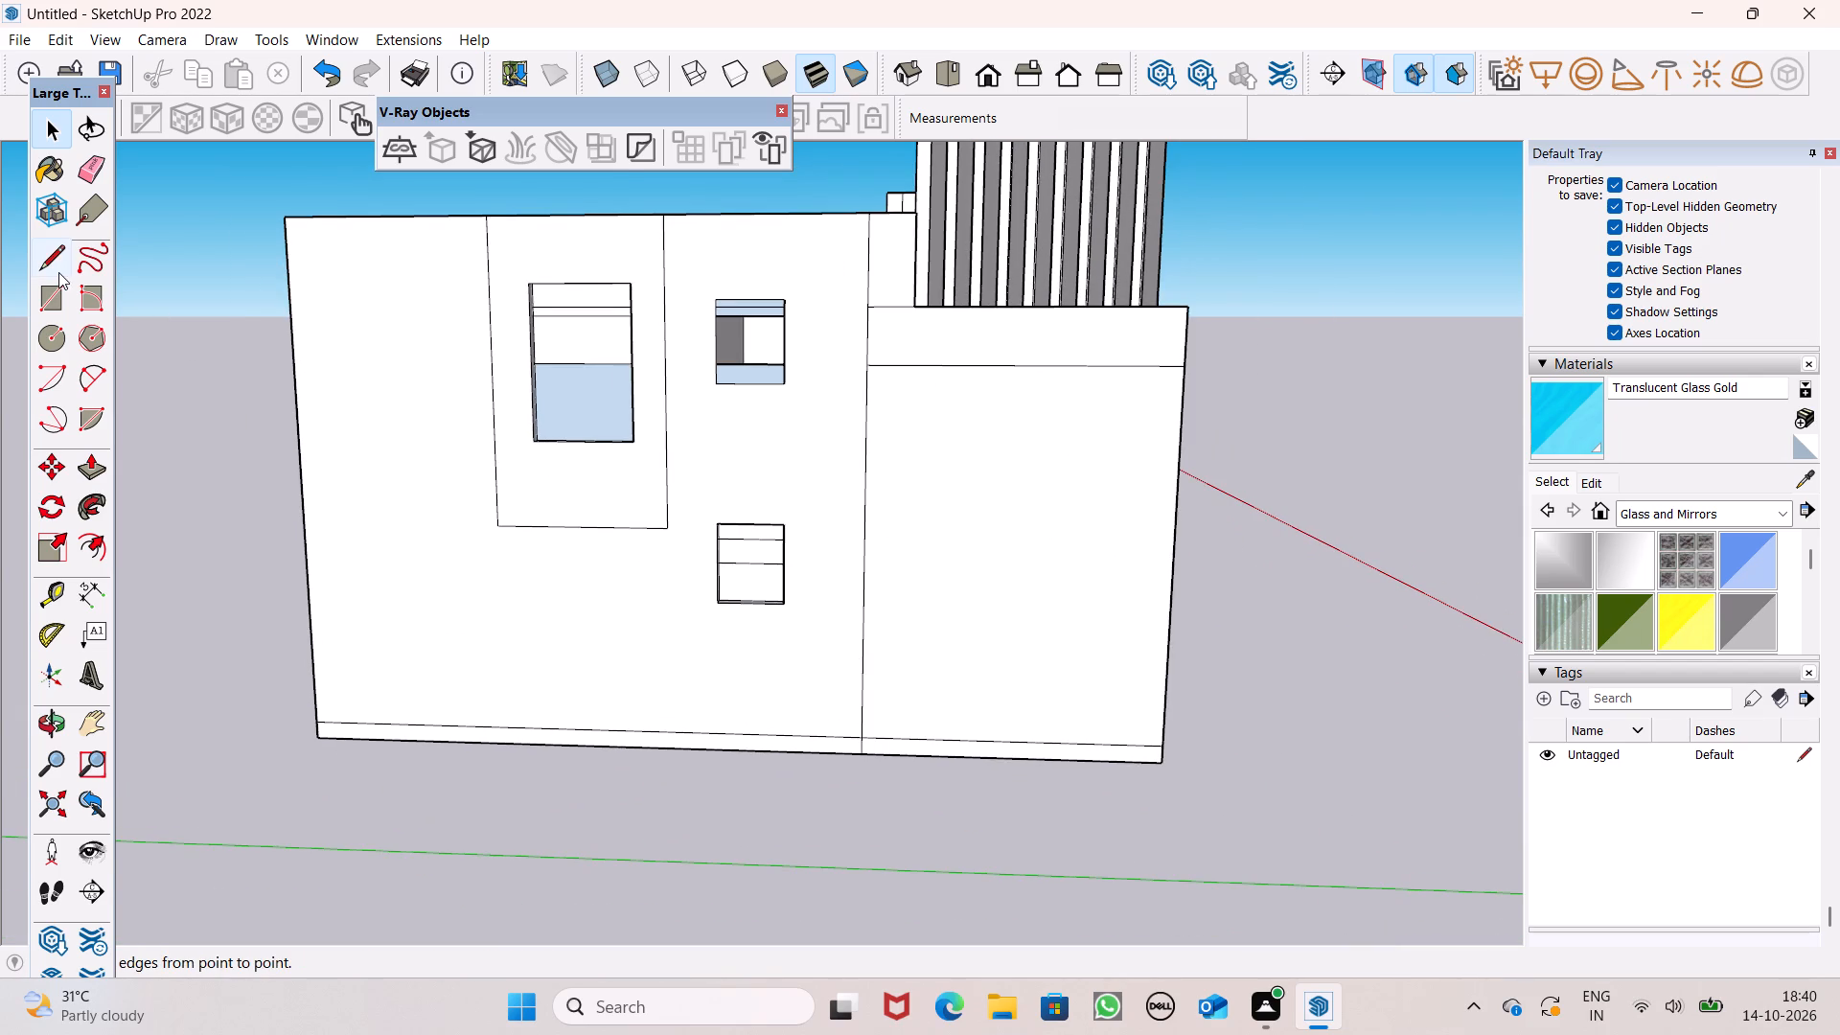
left_click(57, 271)
scroll(567, 491, "up", 5)
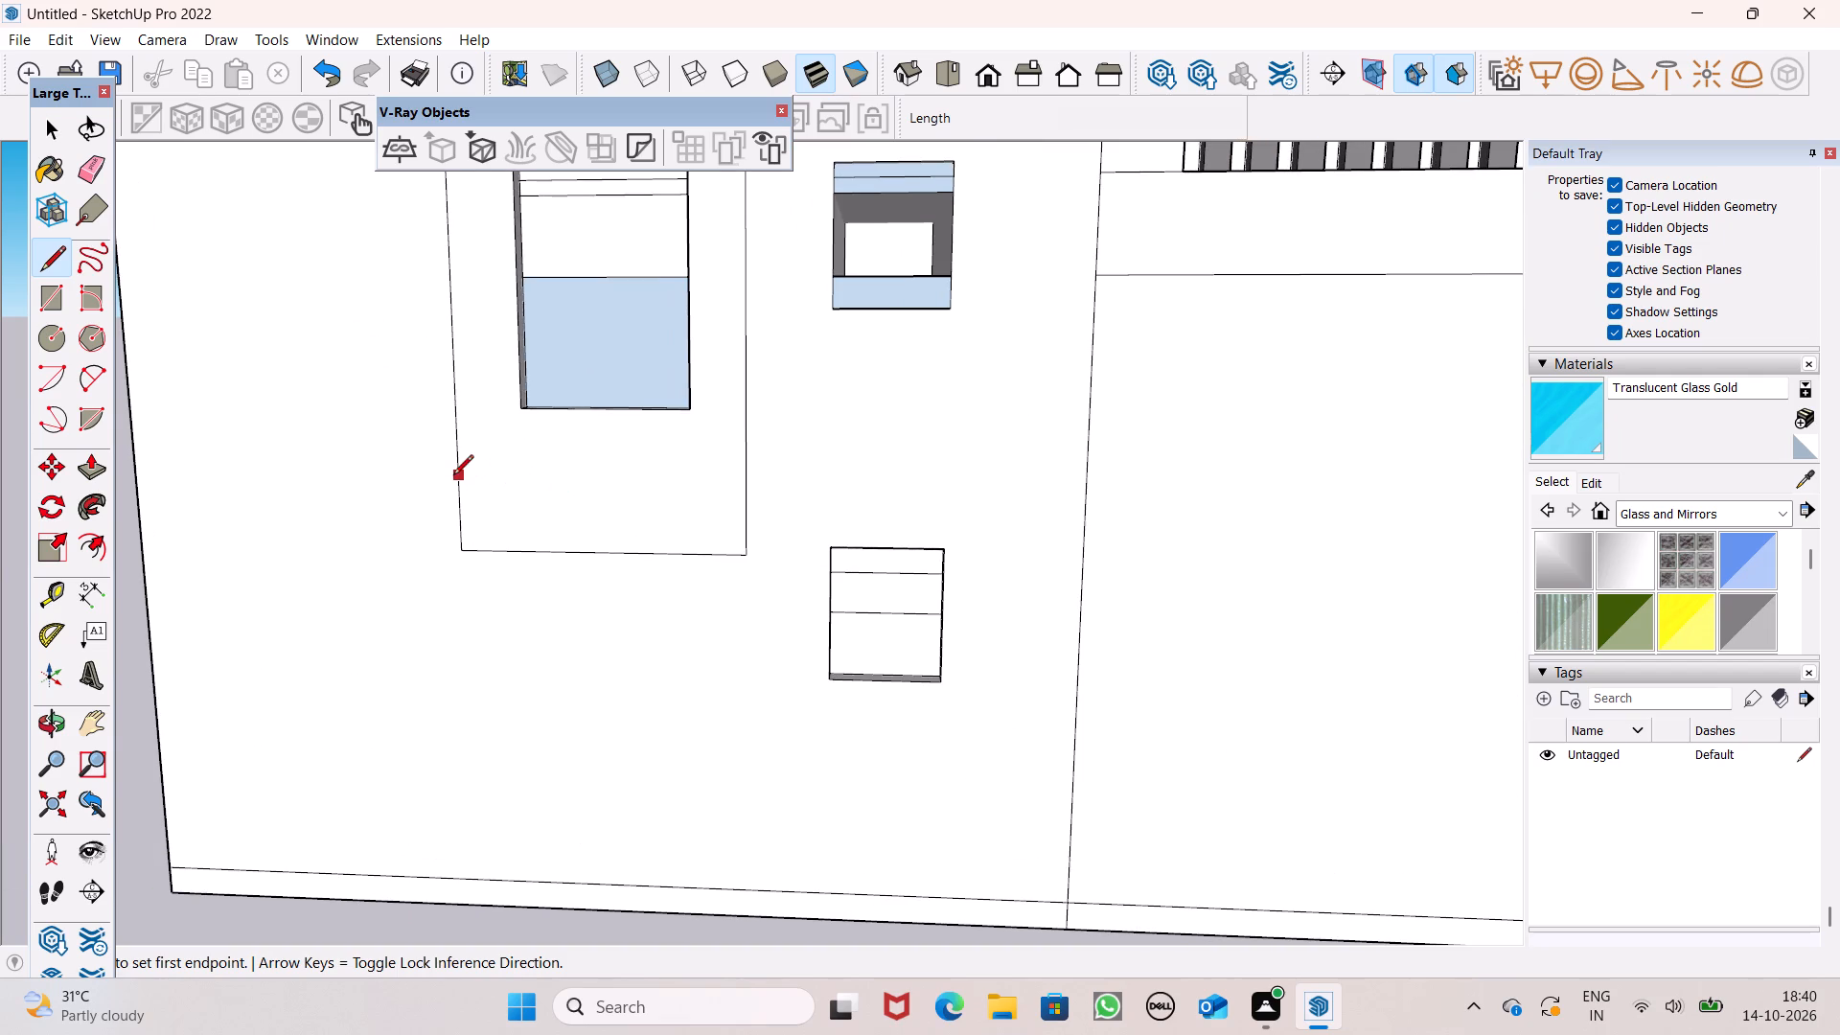
left_click(453, 473)
left_click(748, 473)
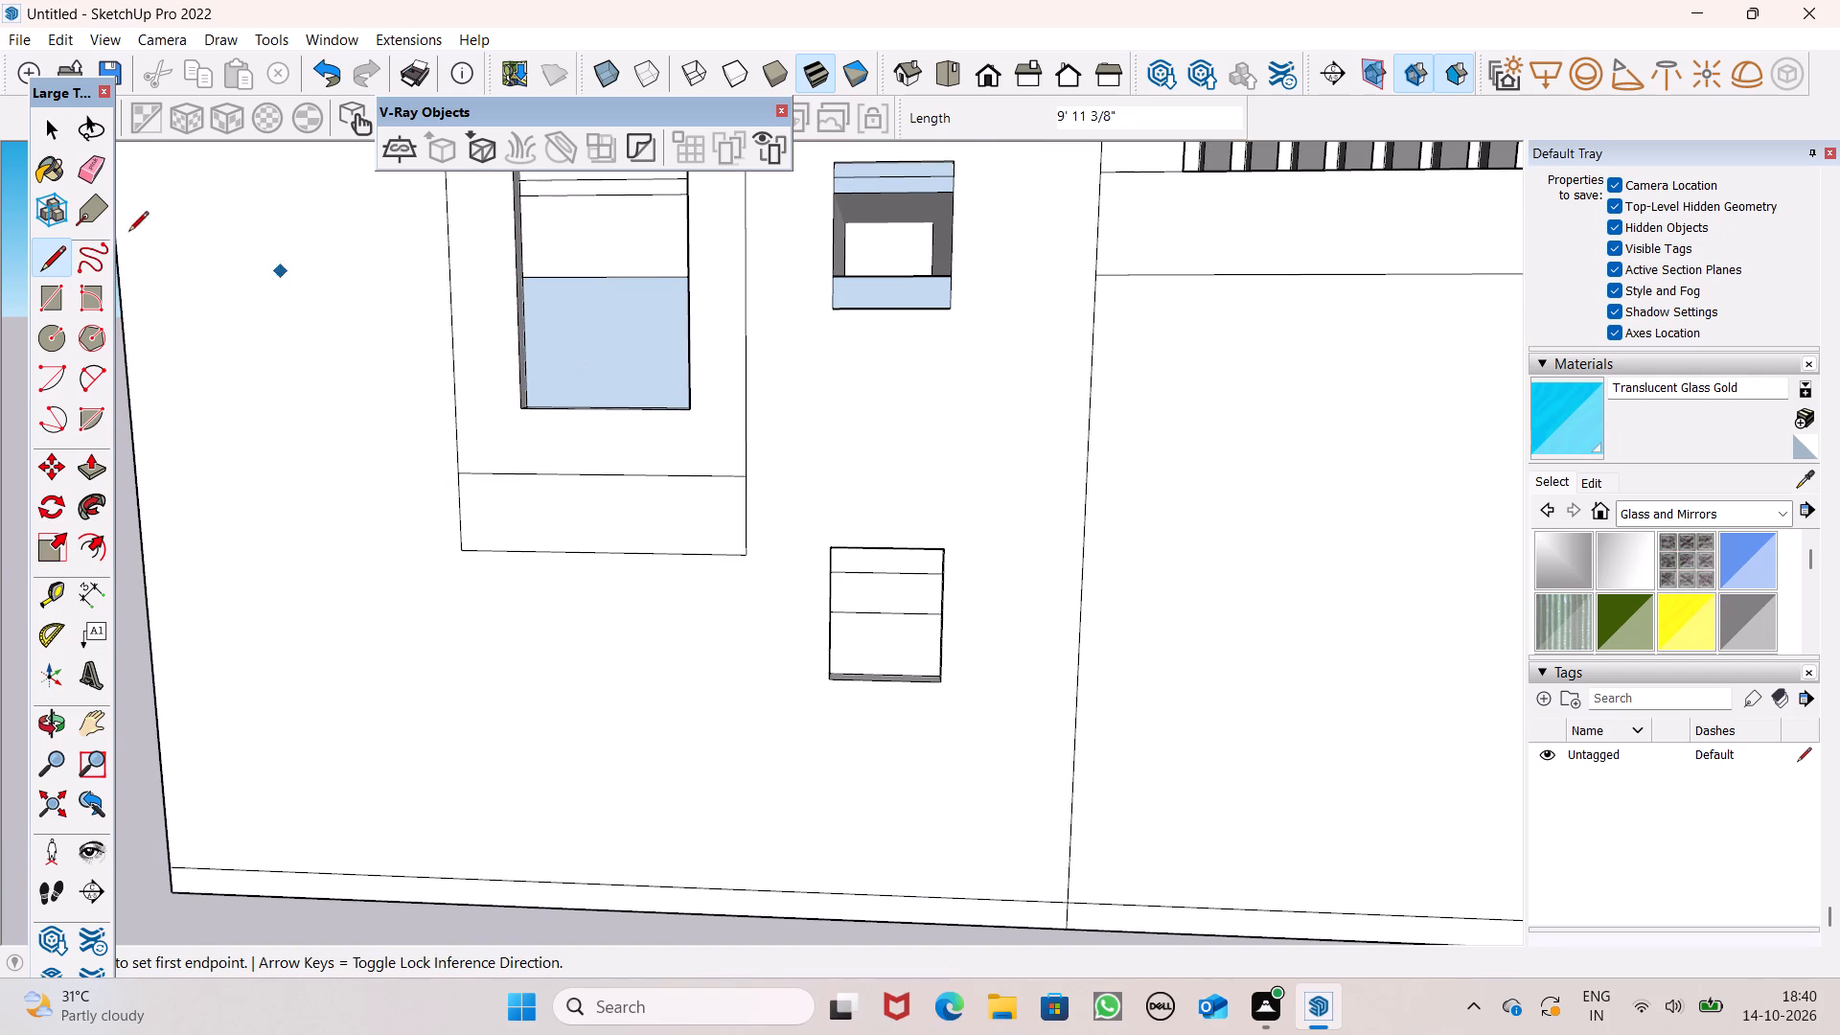
left_click(79, 162)
left_click_drag(454, 508, 563, 542)
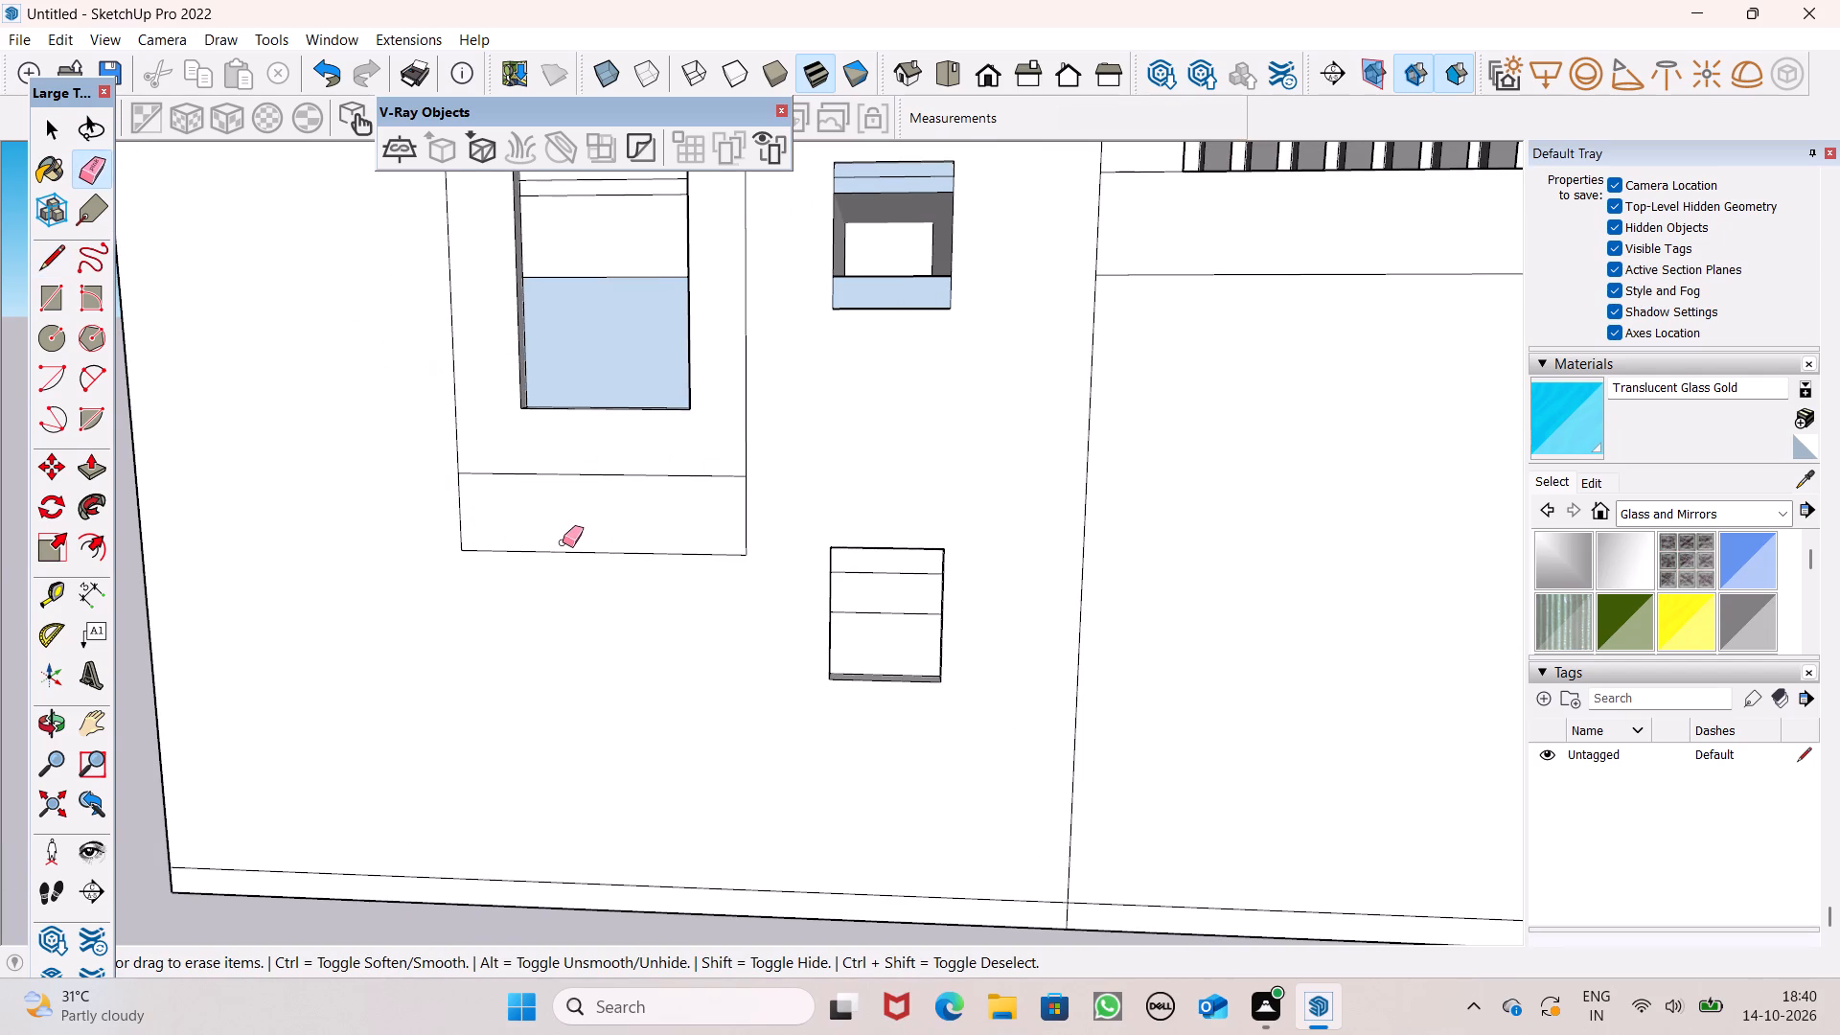
left_click_drag(563, 542, 750, 541)
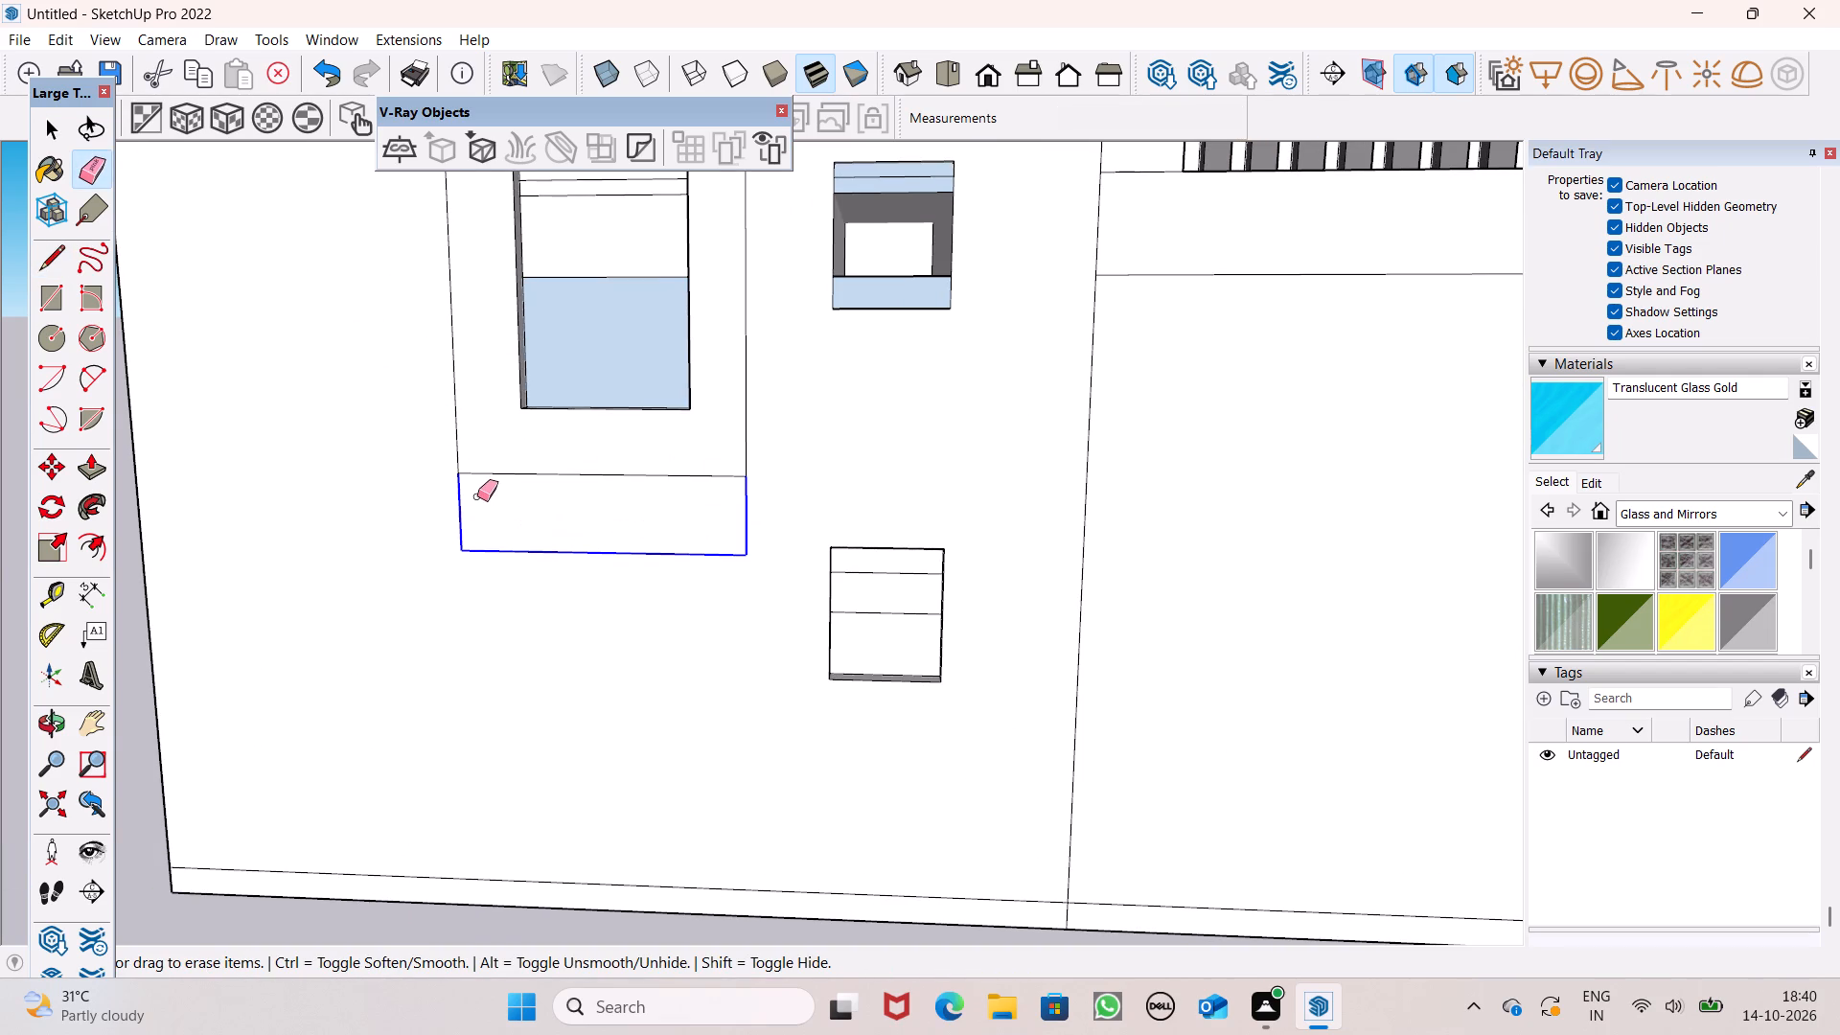
key("space")
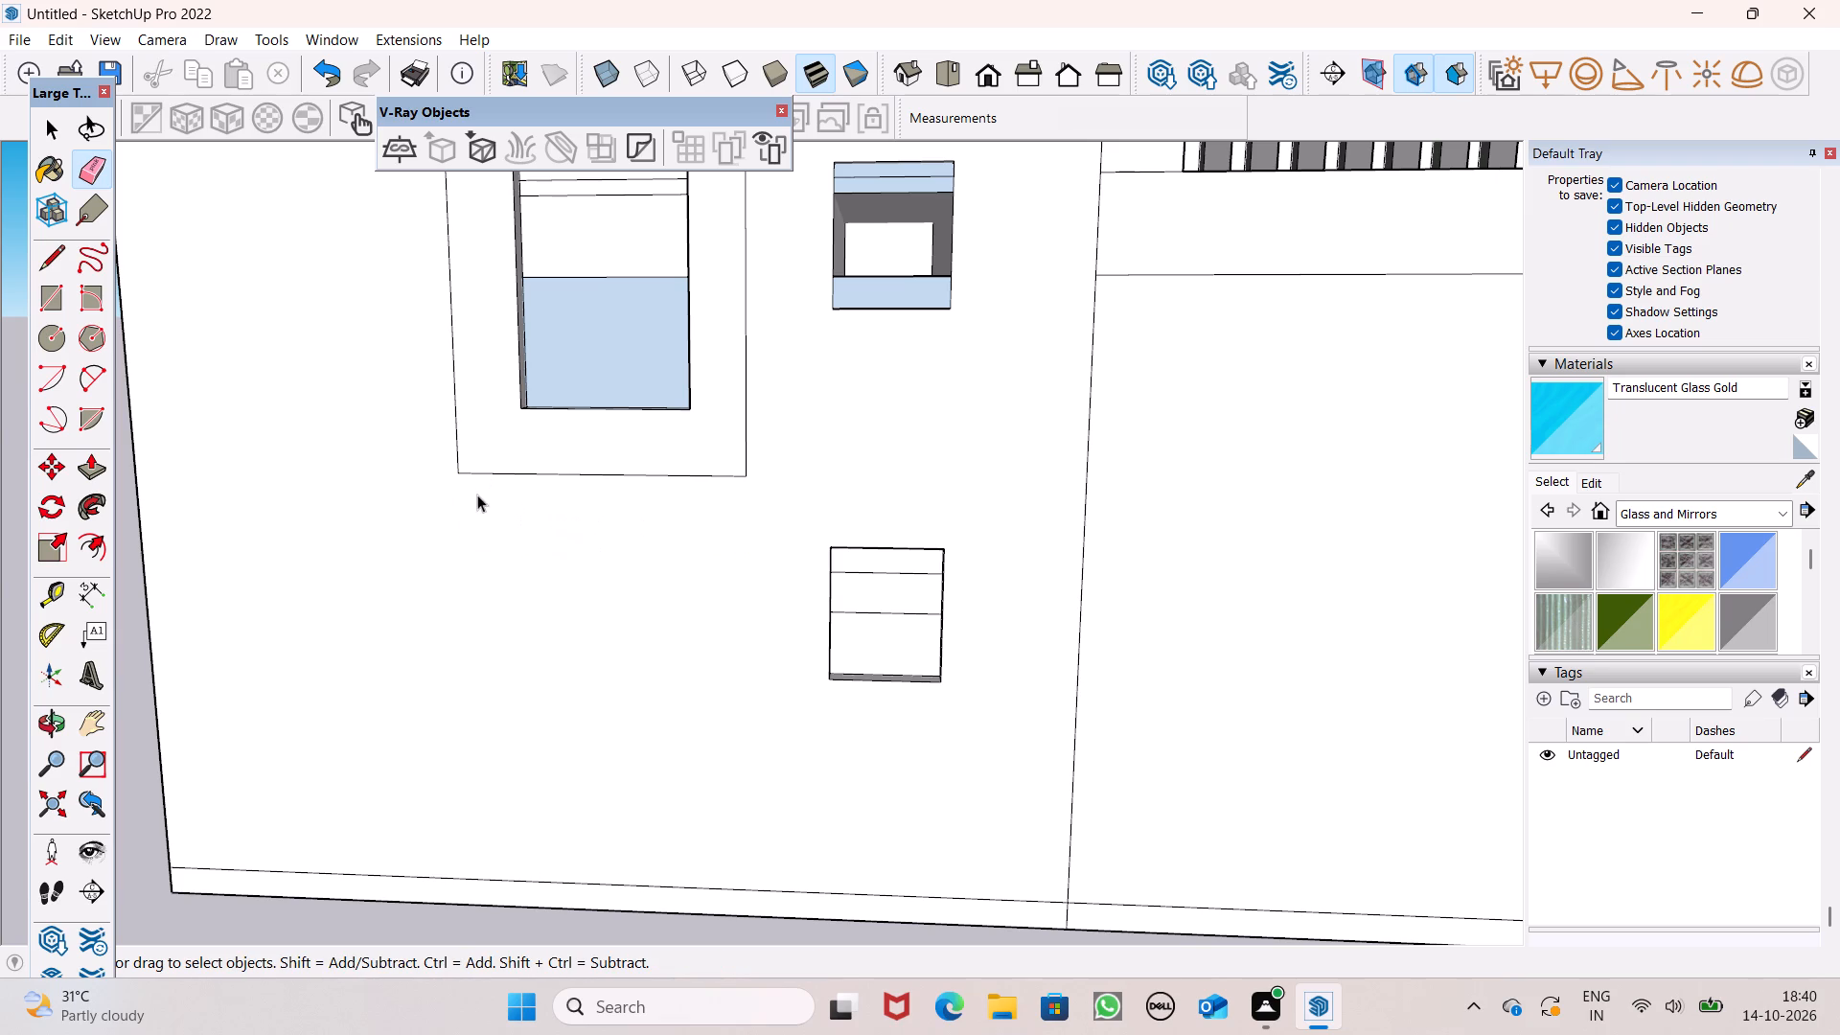
Draw a rectangle about 7' 6" high by 5' 2" wide on the side wall below the outlined panel.
left_click(57, 314)
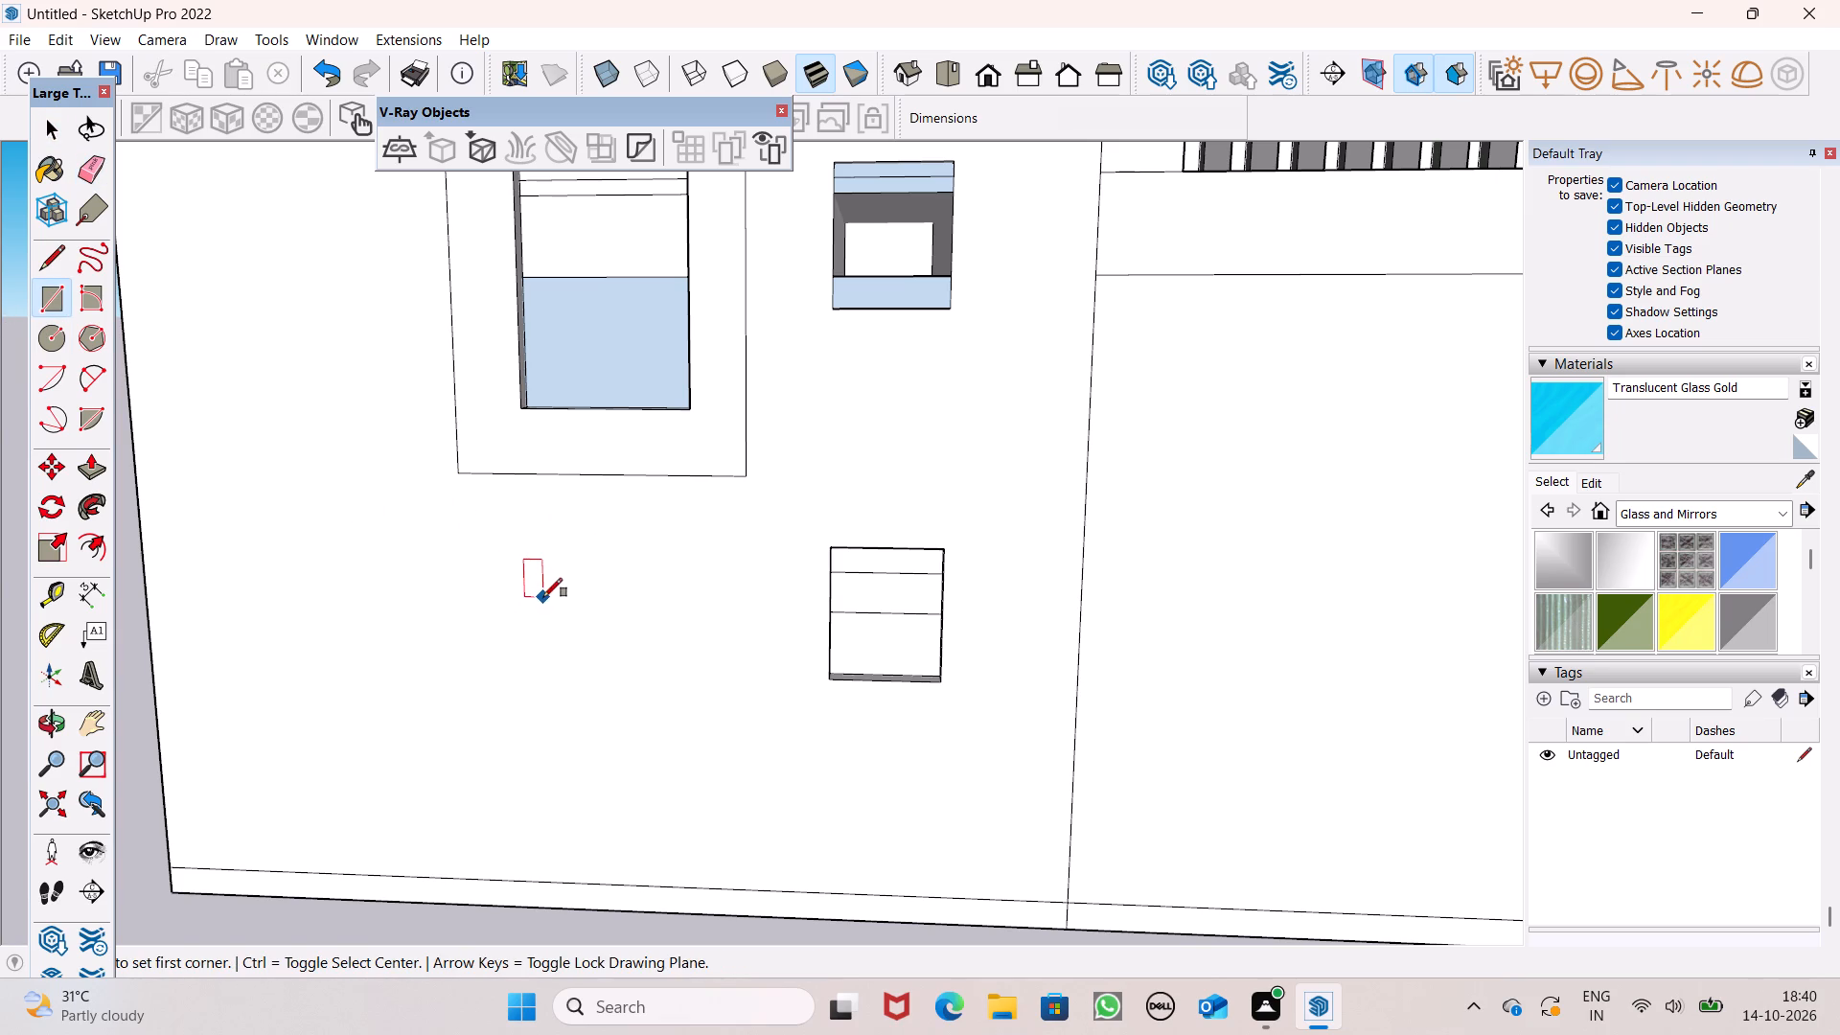
left_click(542, 535)
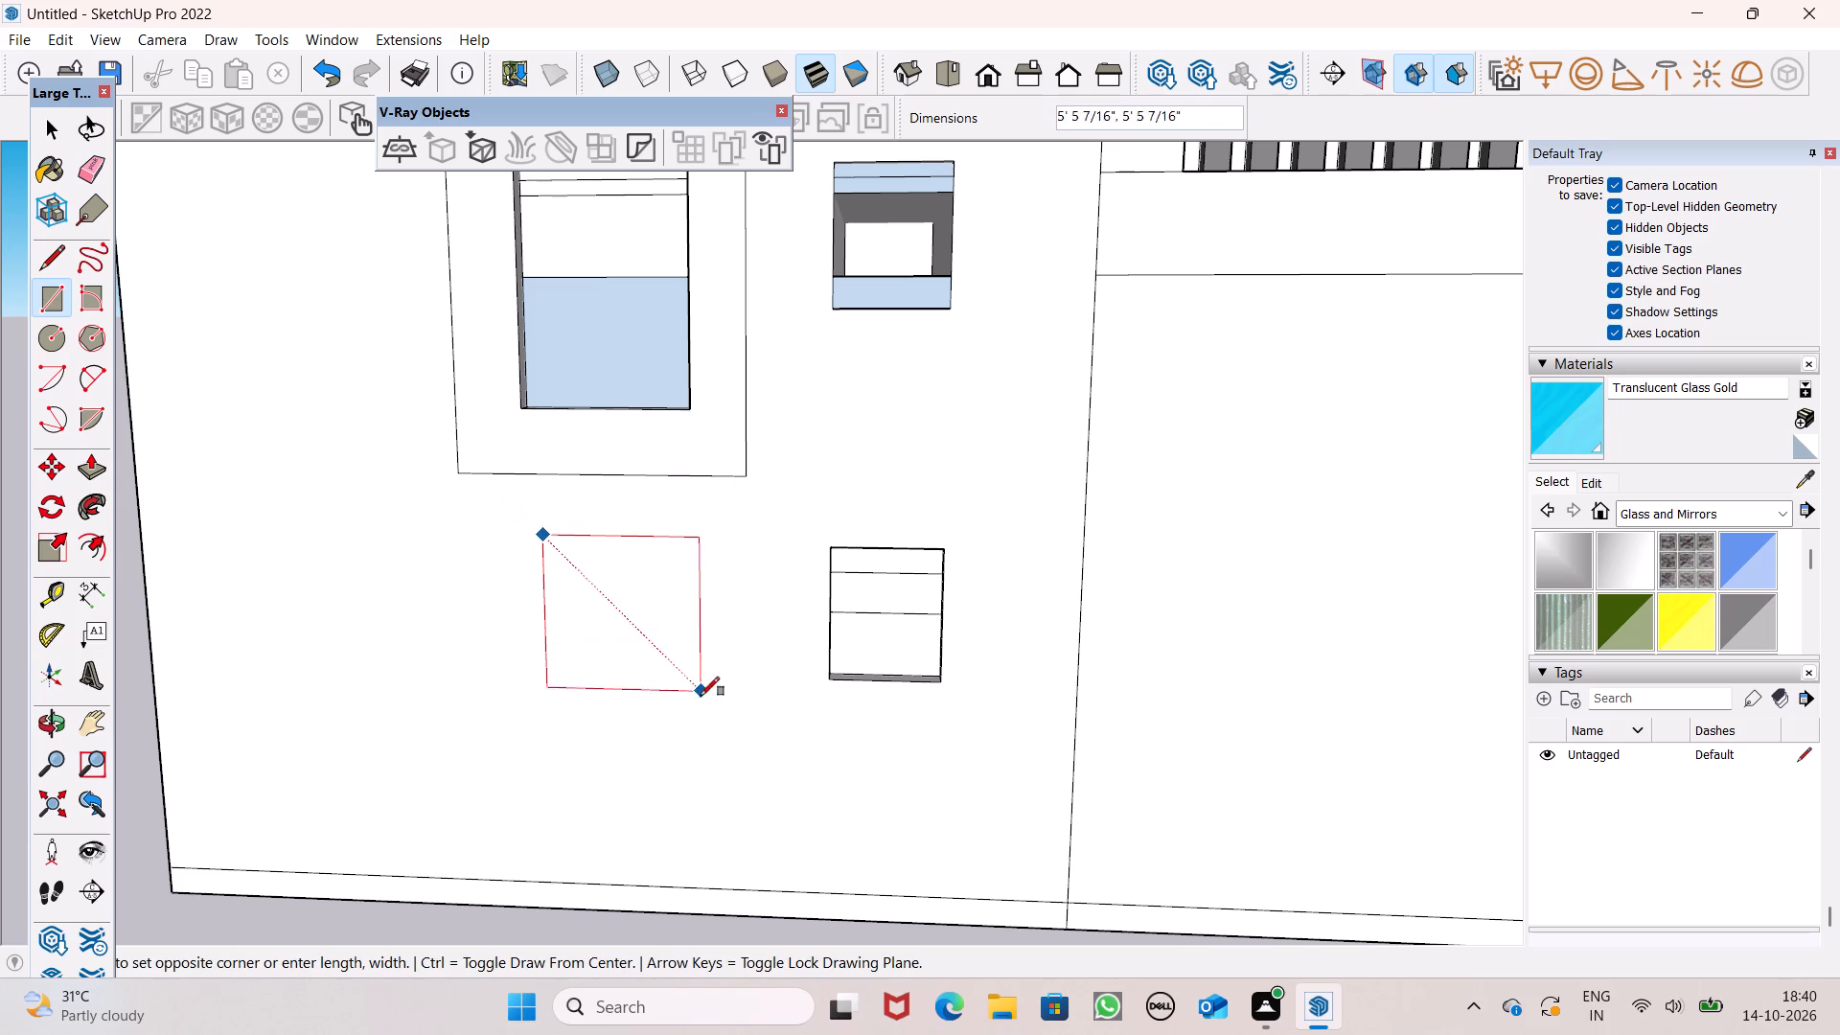
left_click(693, 747)
key("space")
Copy the new rectangle about 16' diagonally up to the upper wall area between the outlined panel and the rear edge.
scroll(706, 698, "down", 4)
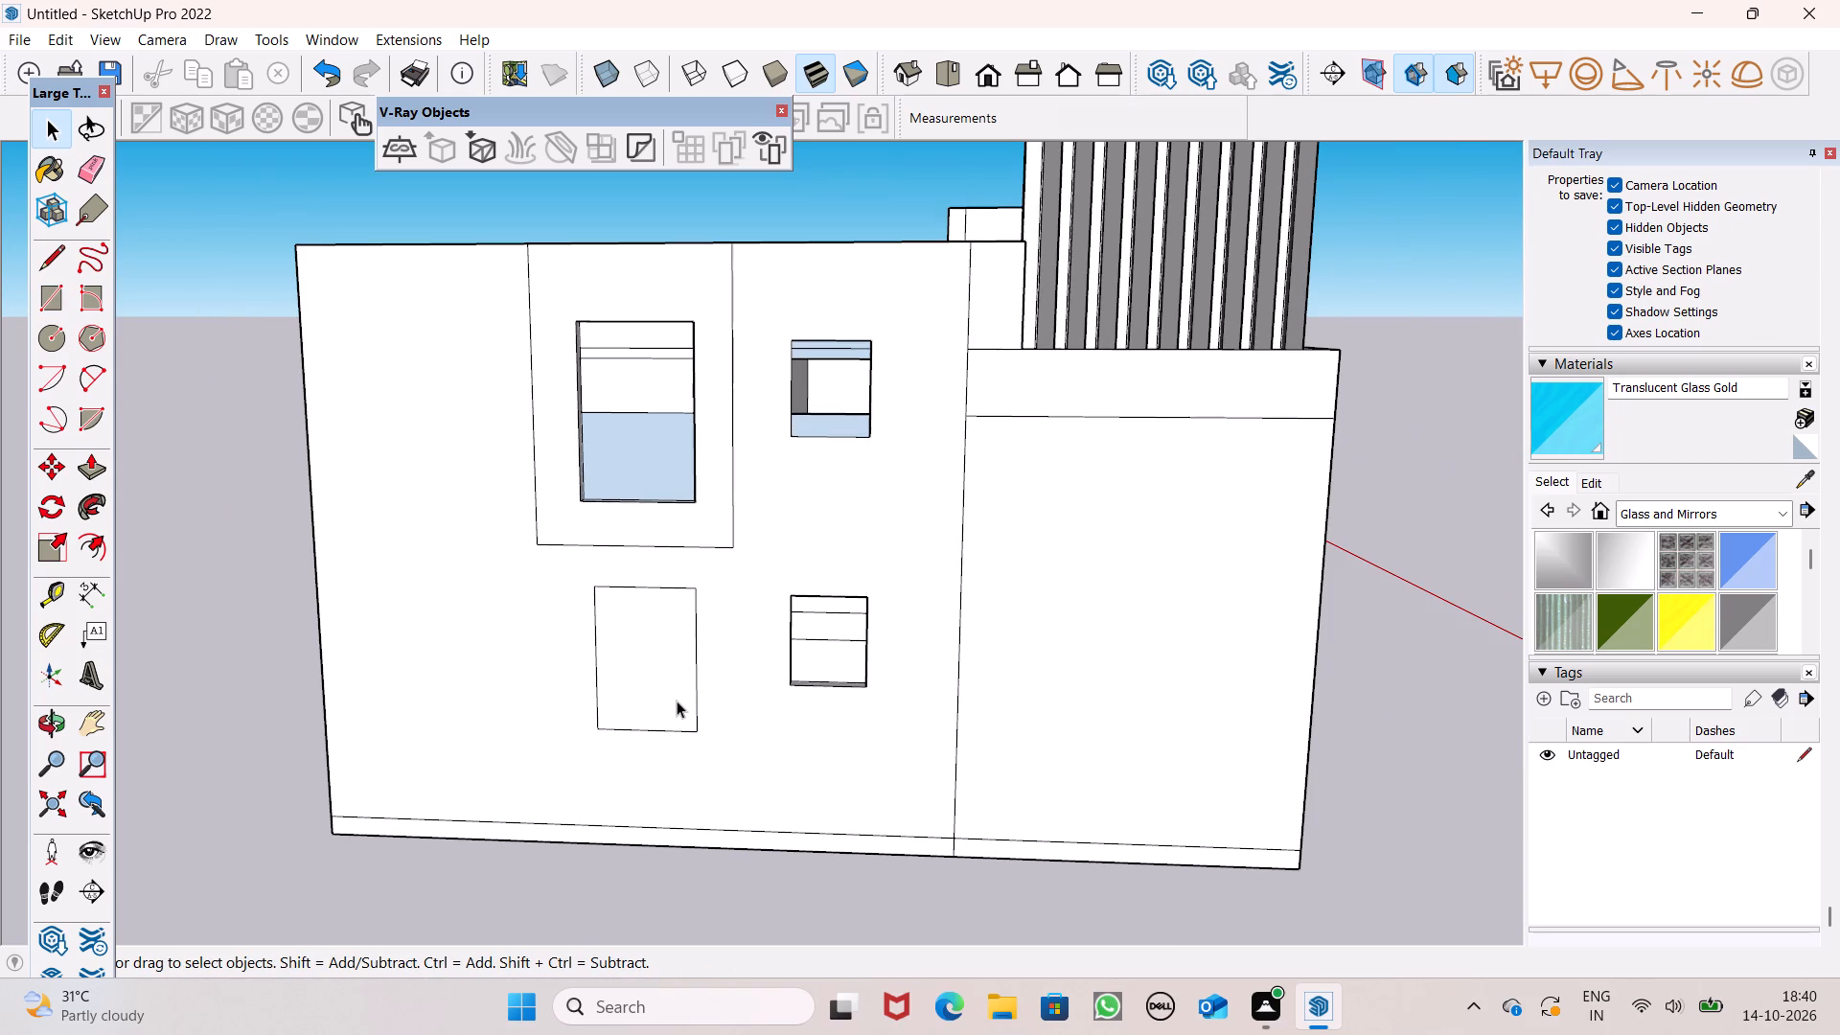
double_click(676, 701)
double_click(673, 696)
key("m")
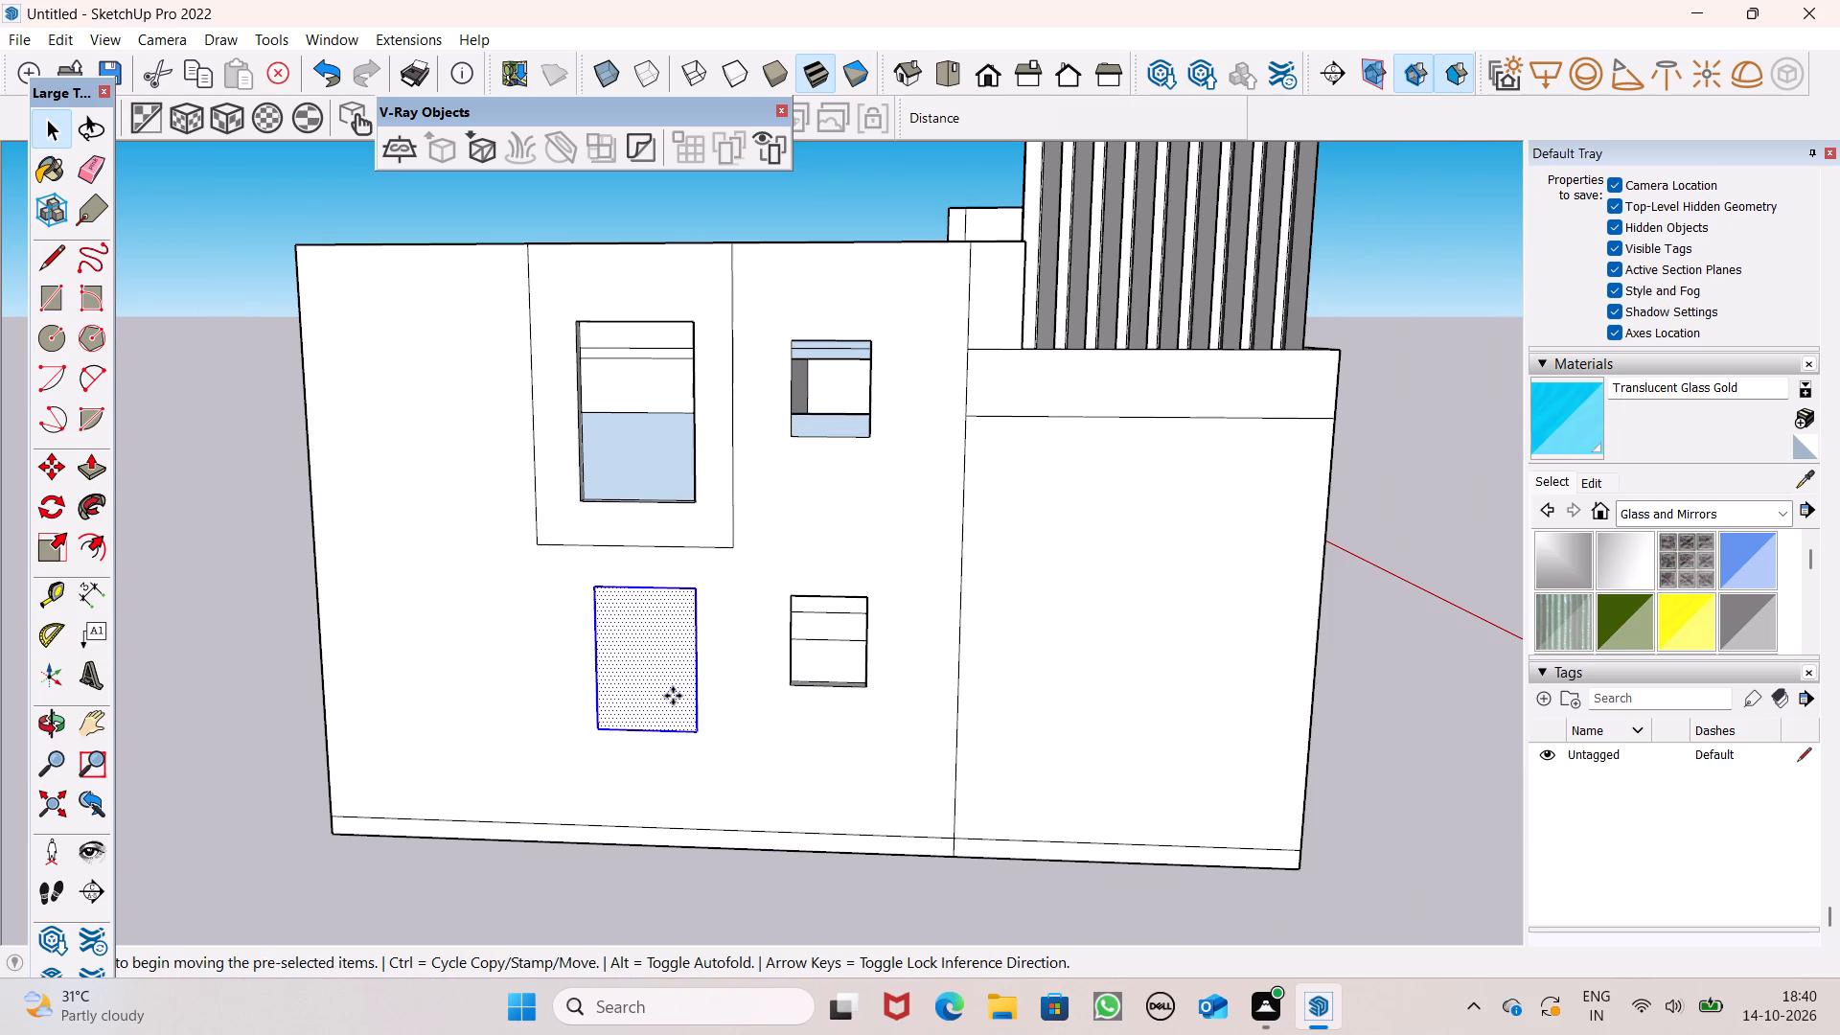
key("Return")
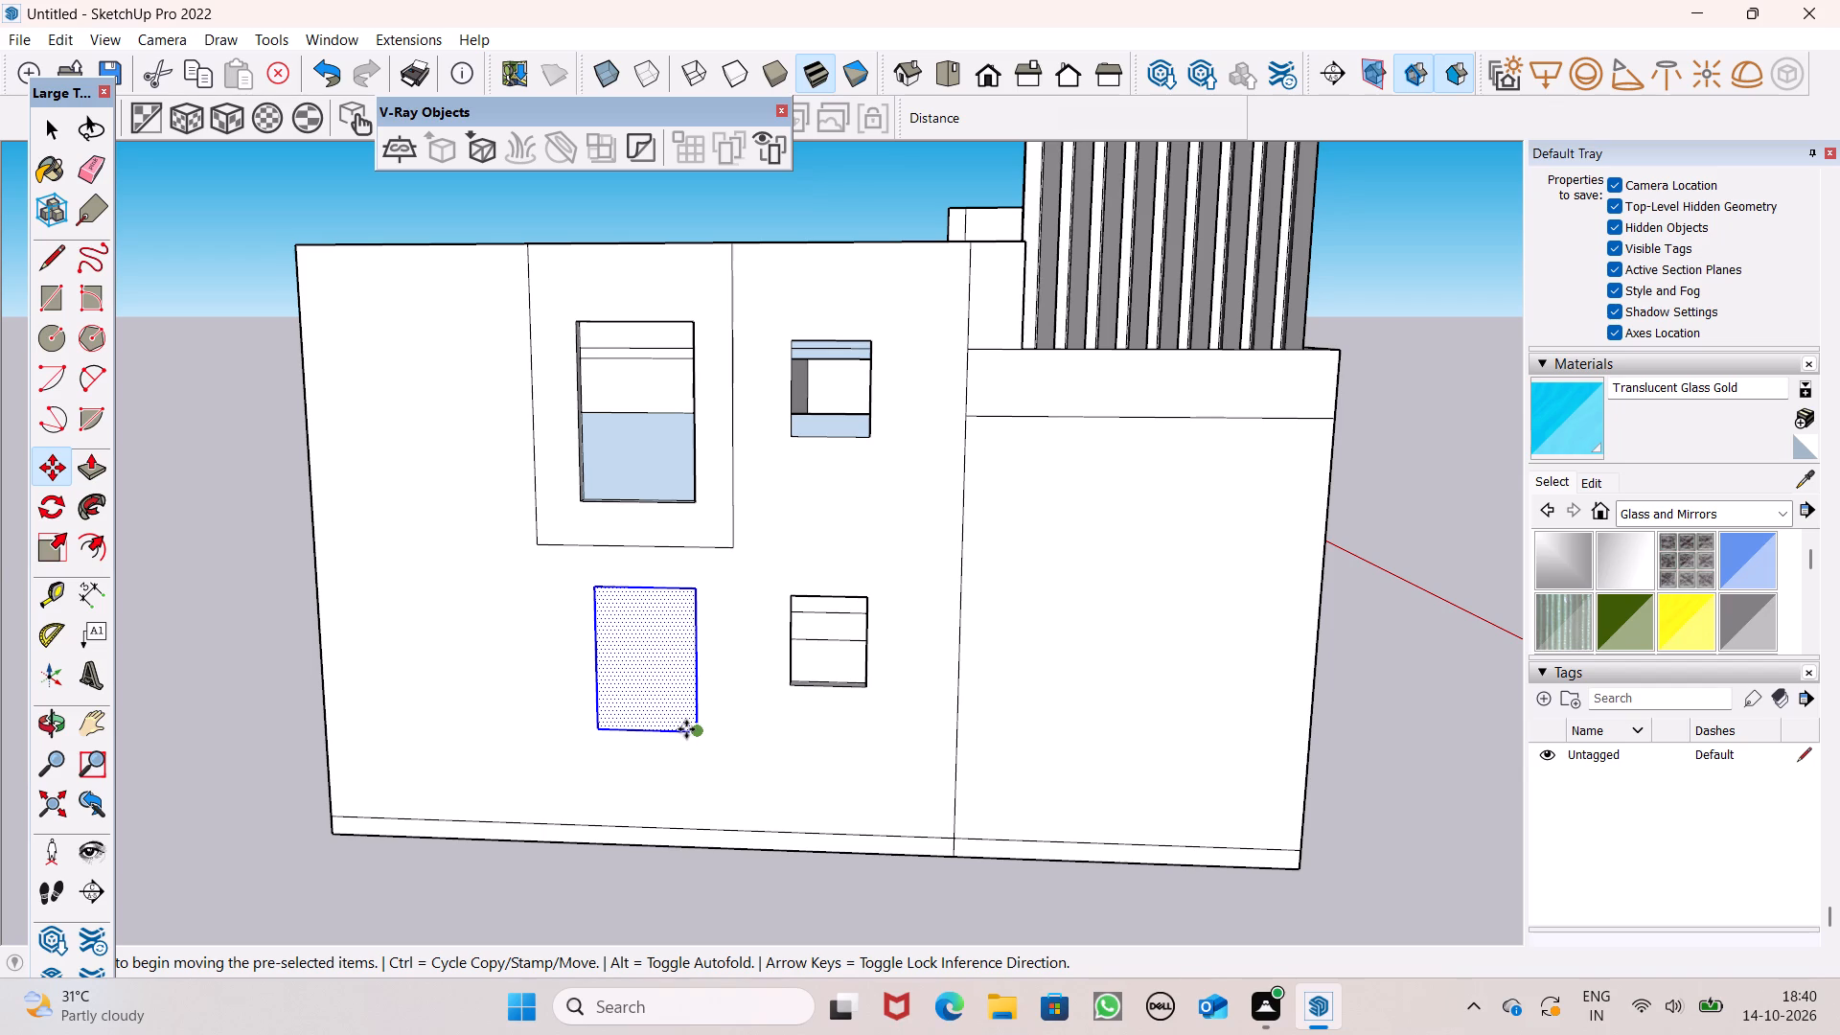
left_click_drag(684, 730, 433, 611)
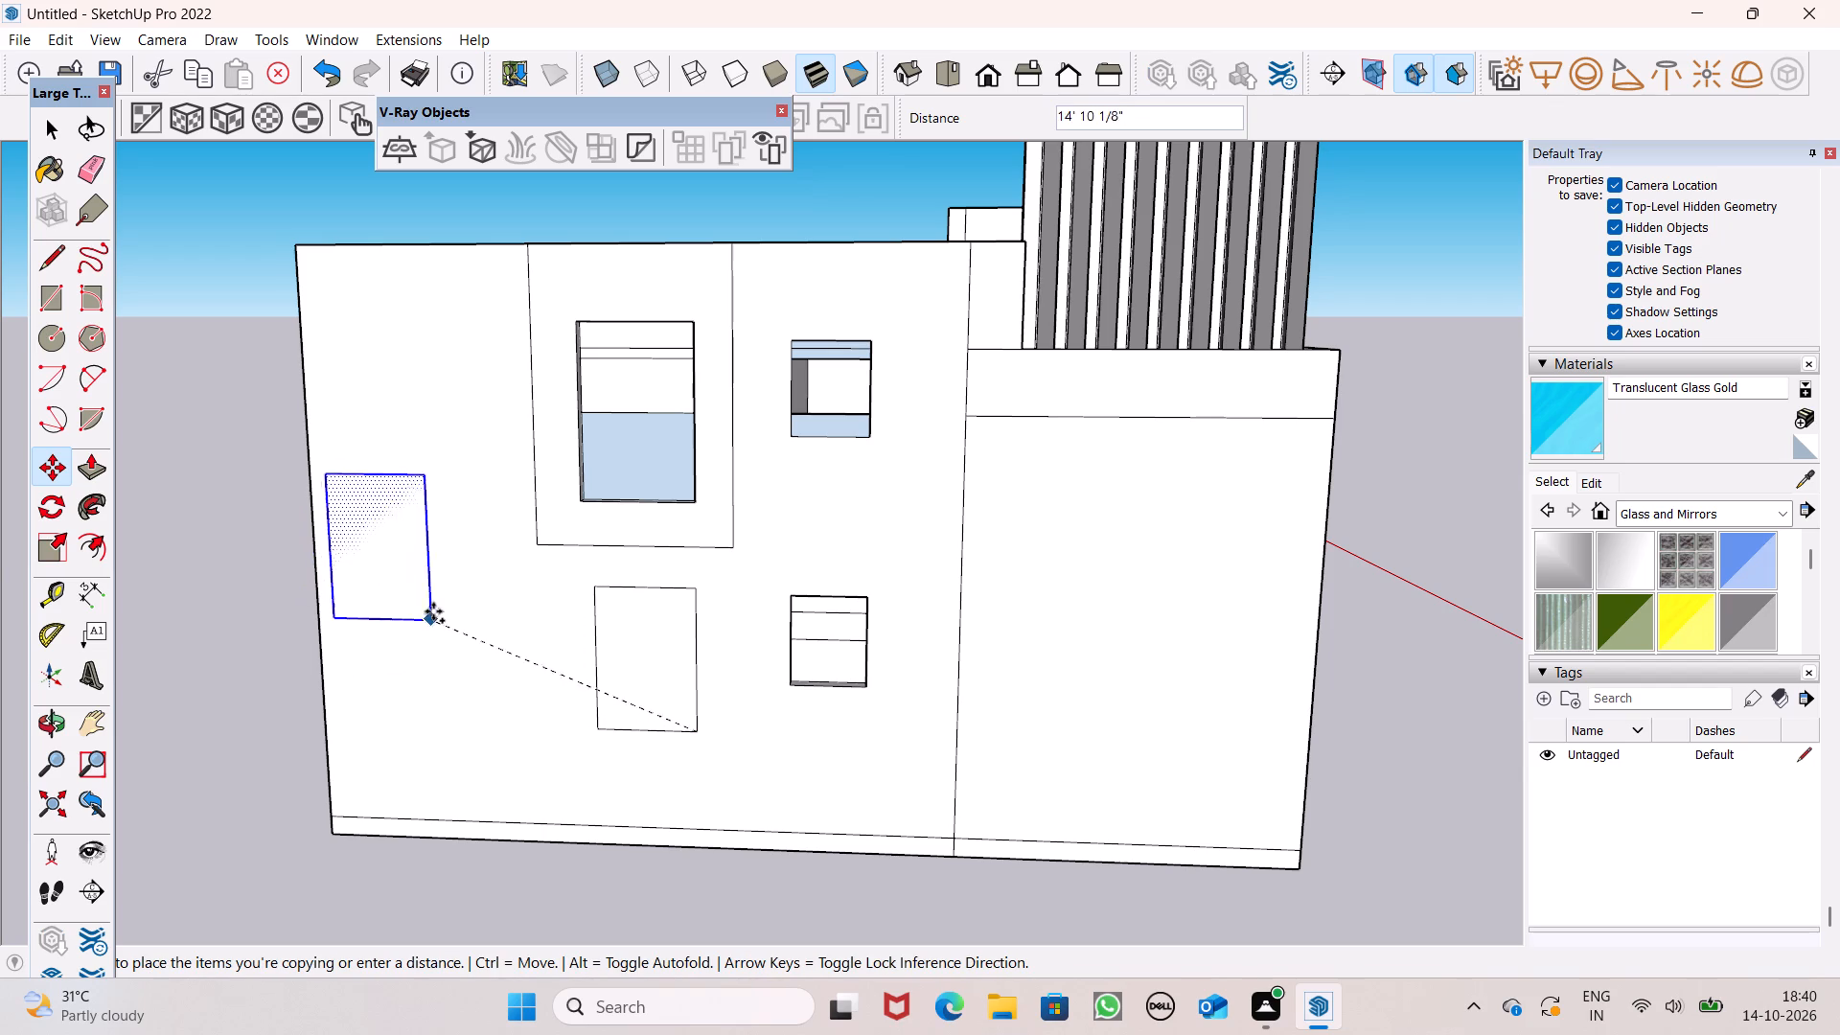
left_click_drag(433, 611, 463, 521)
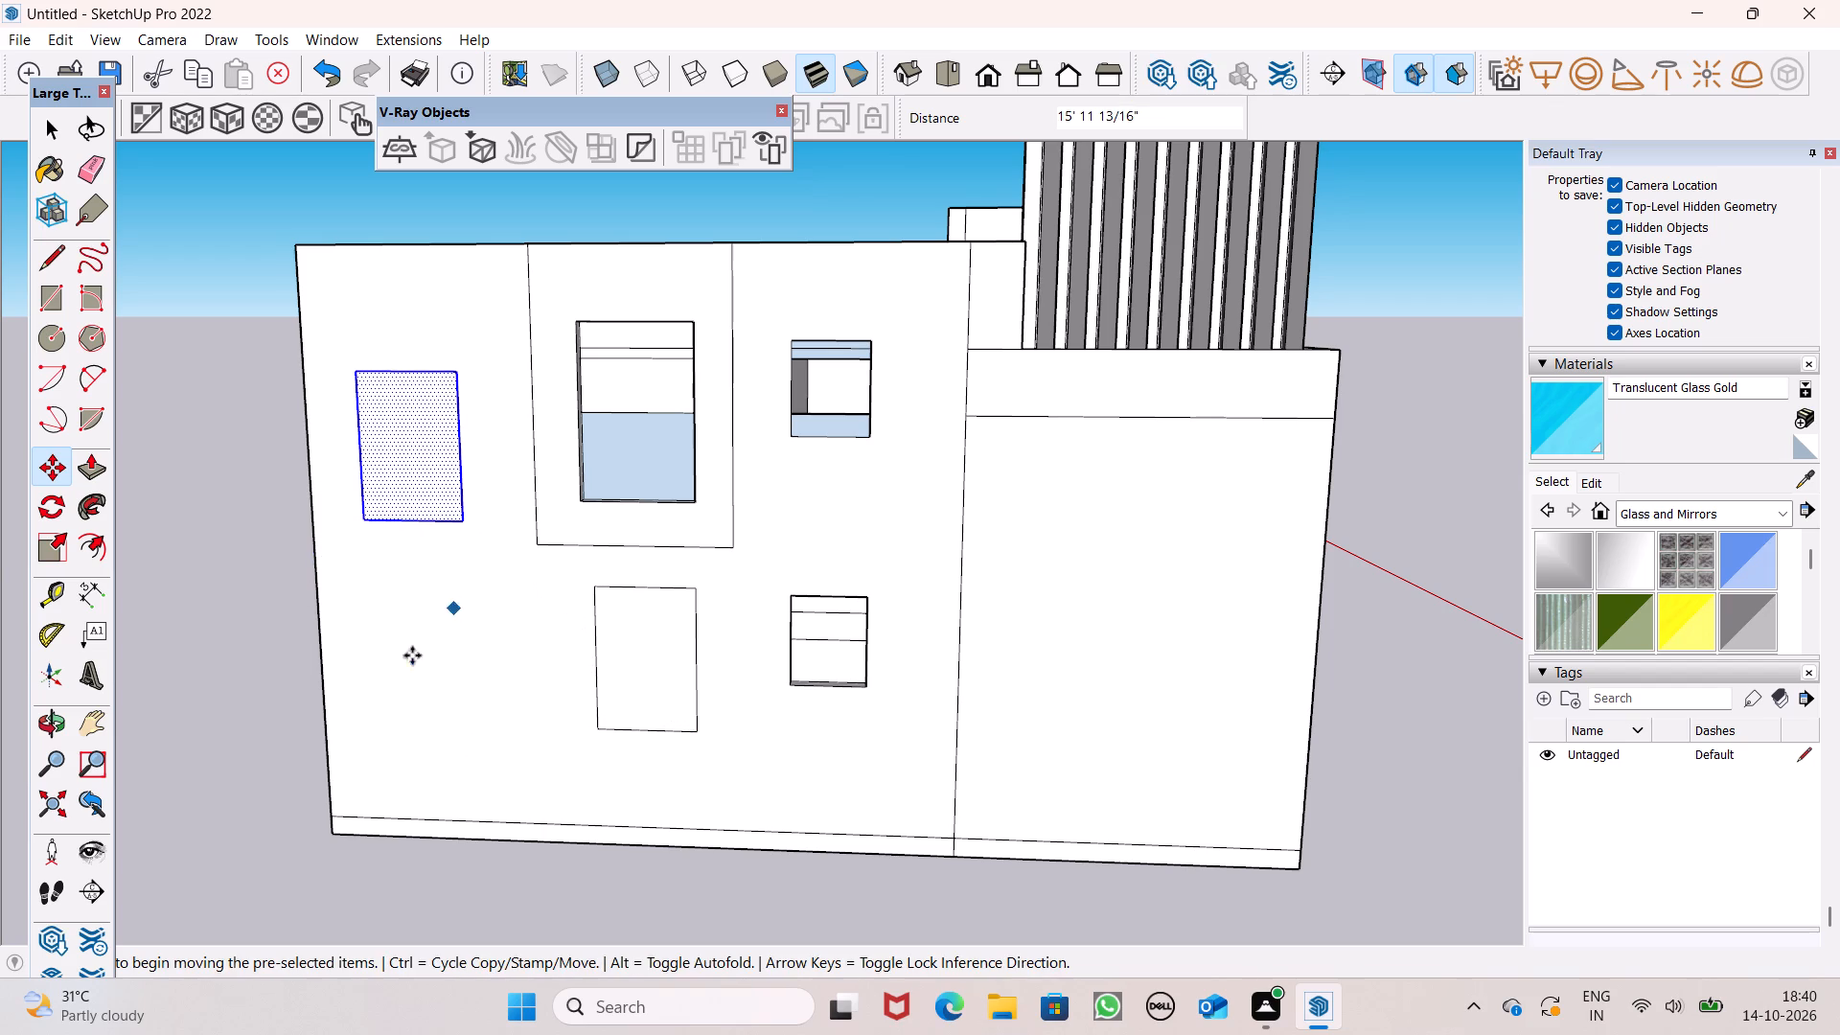
key("space")
left_click(223, 658)
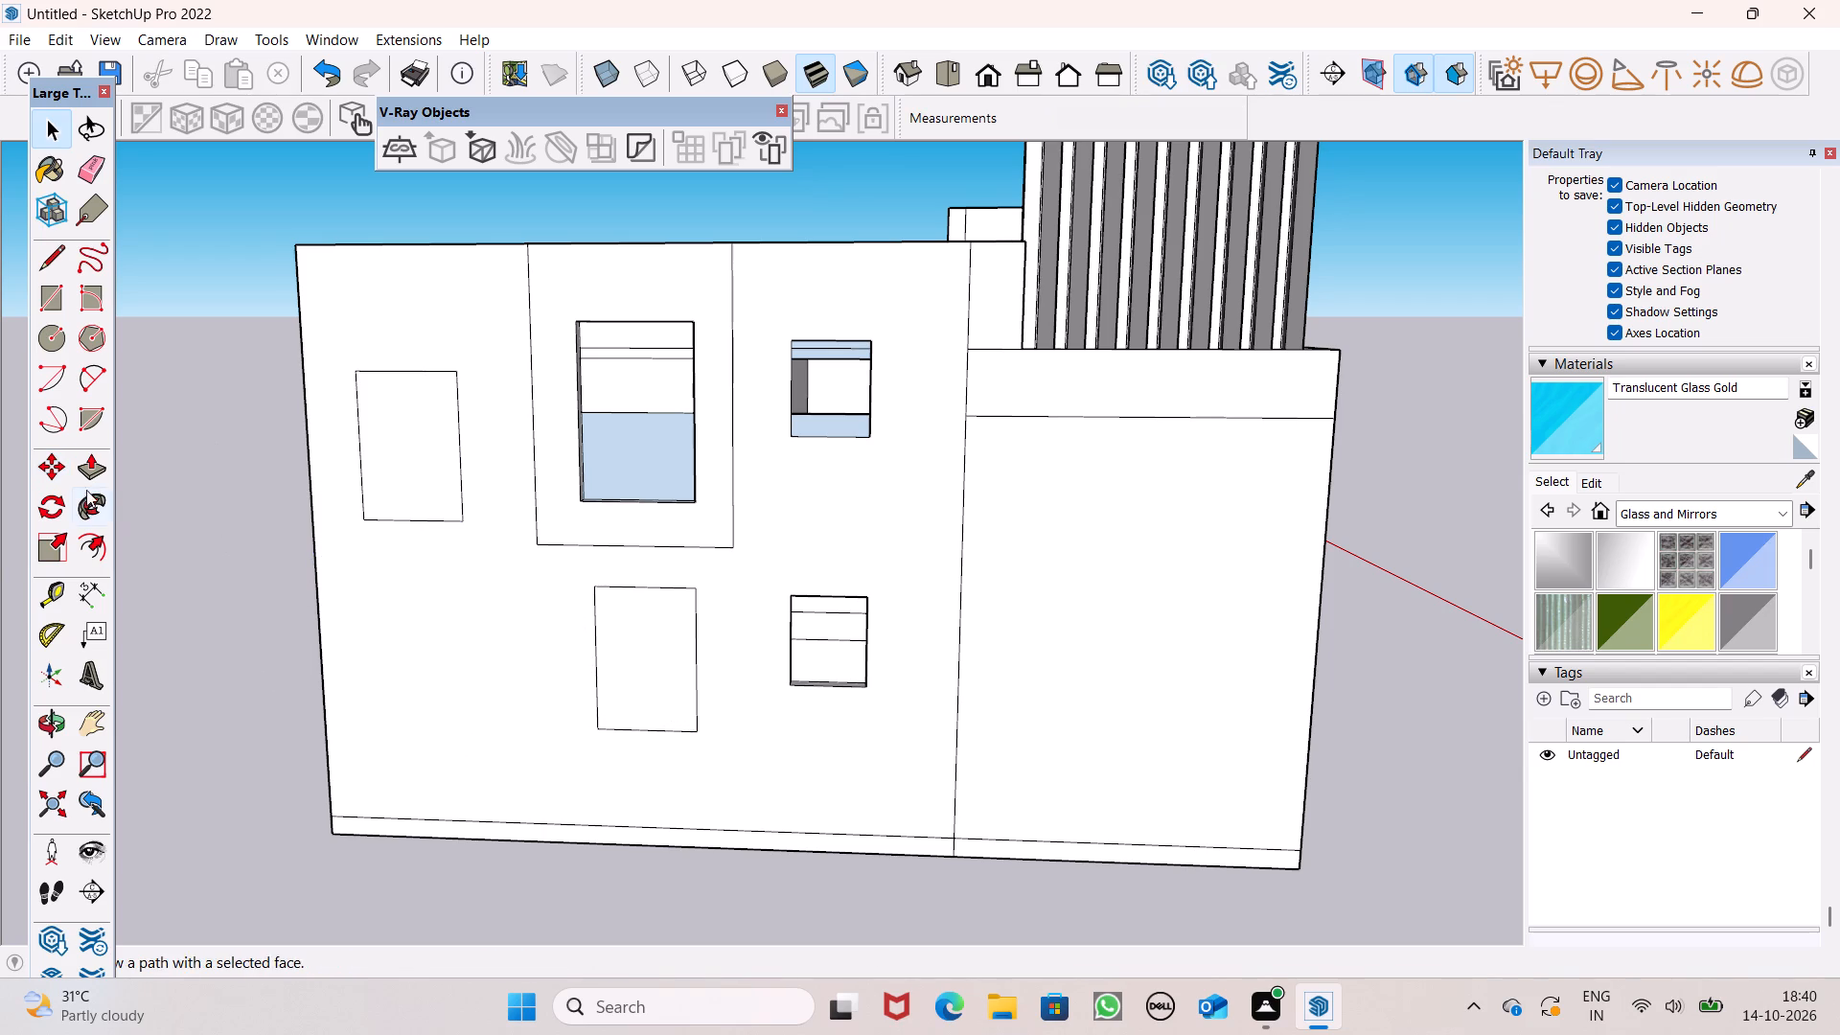
Push the copied upper rectangle about 3' 3" and the lower original about 2' 7" inwards to cut window openings.
left_click(93, 474)
left_click_drag(404, 493, 425, 479)
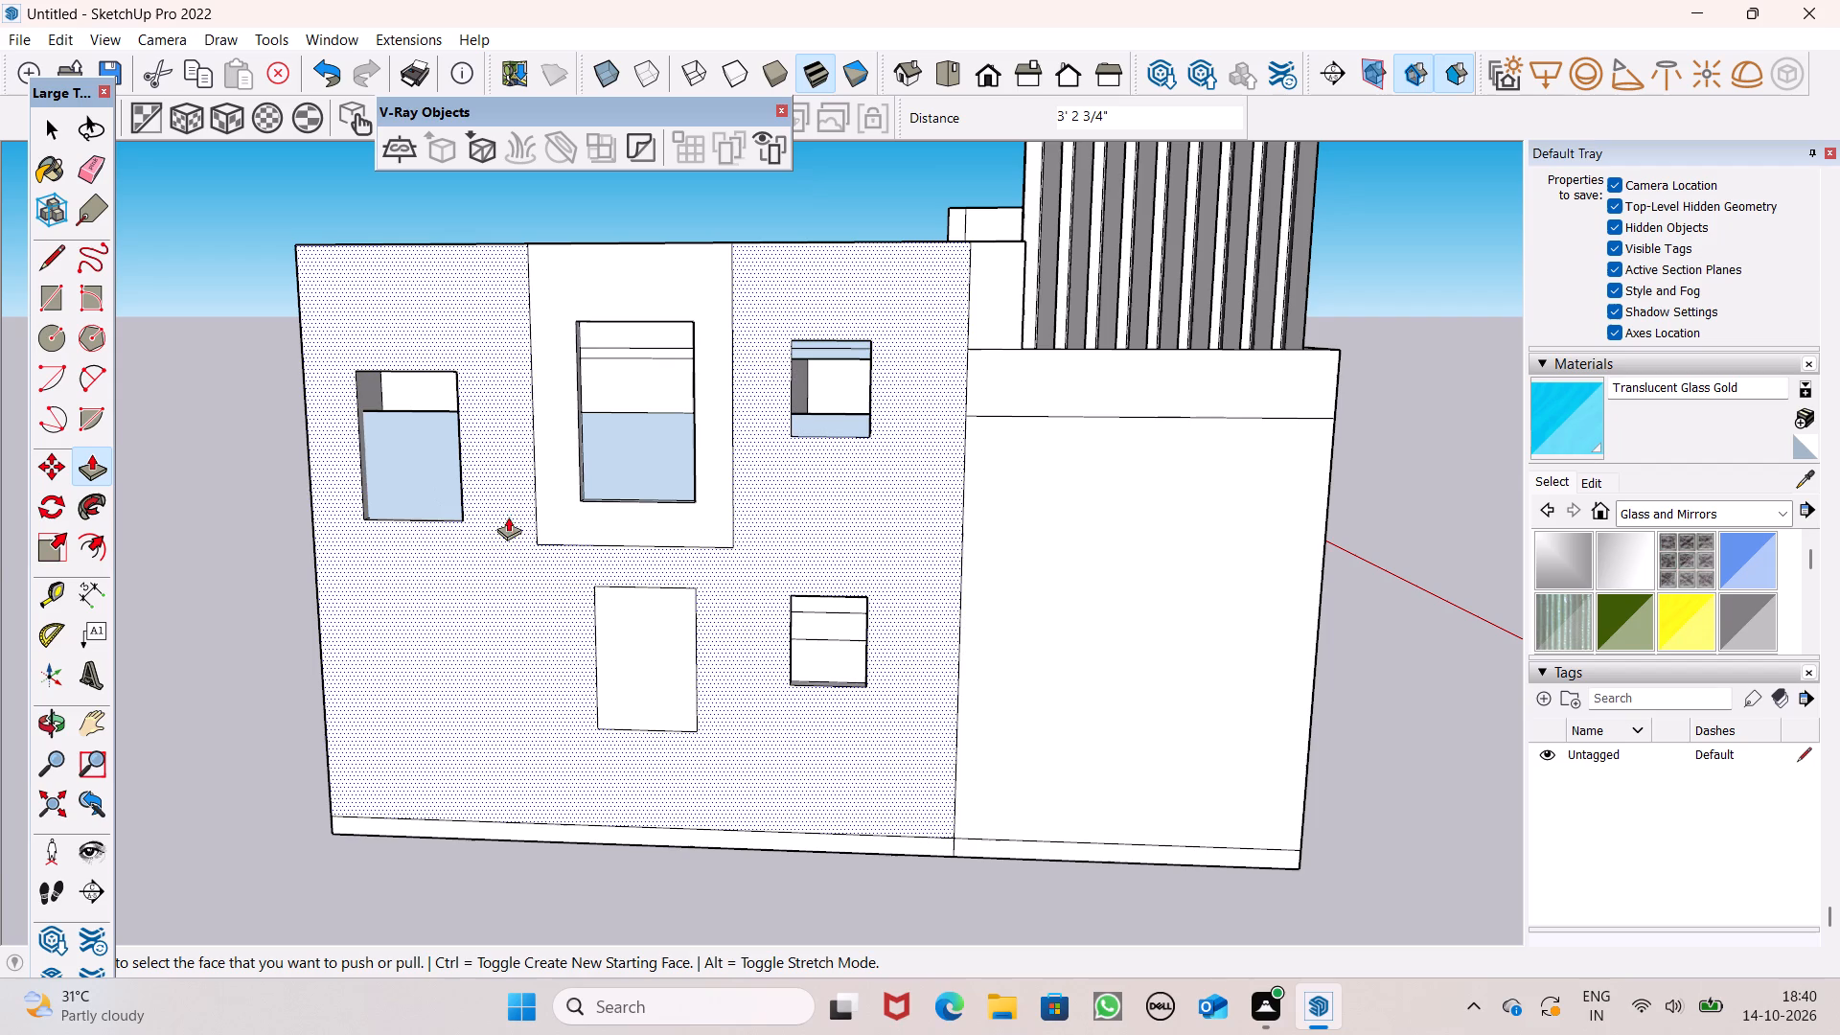
left_click_drag(646, 708, 654, 693)
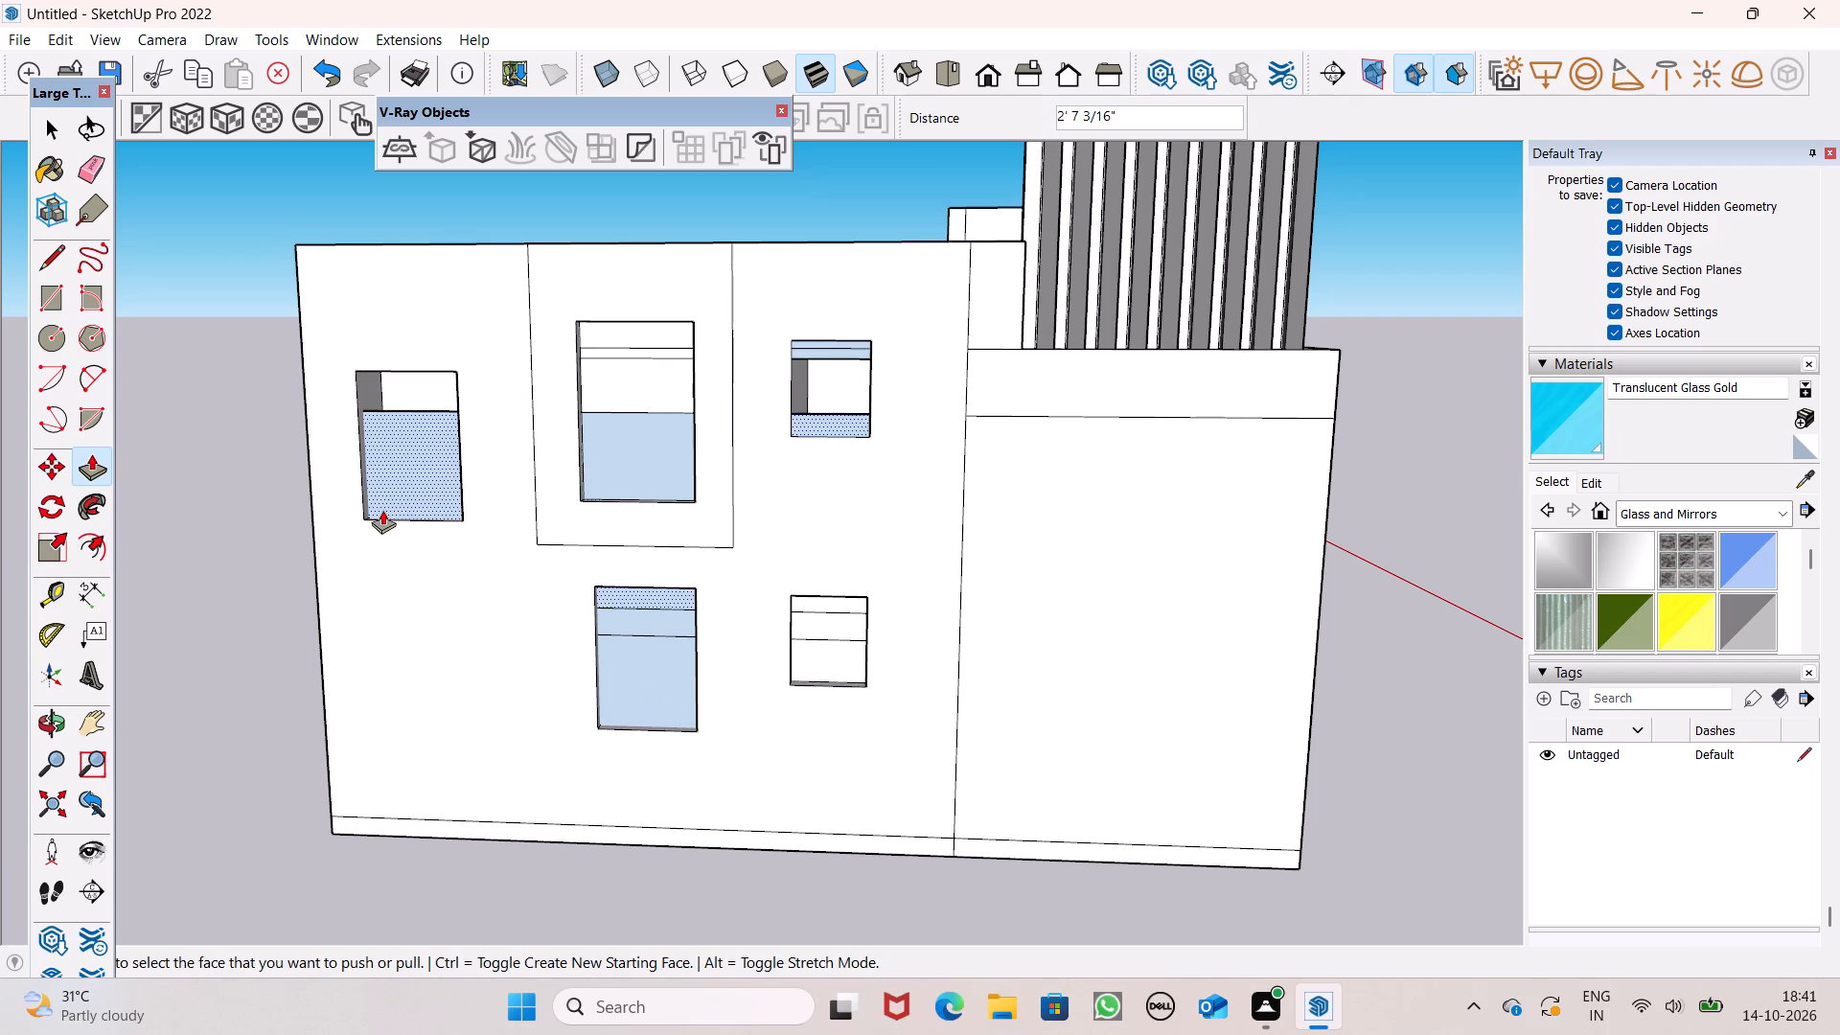
key("space")
scroll(382, 510, "down", 3)
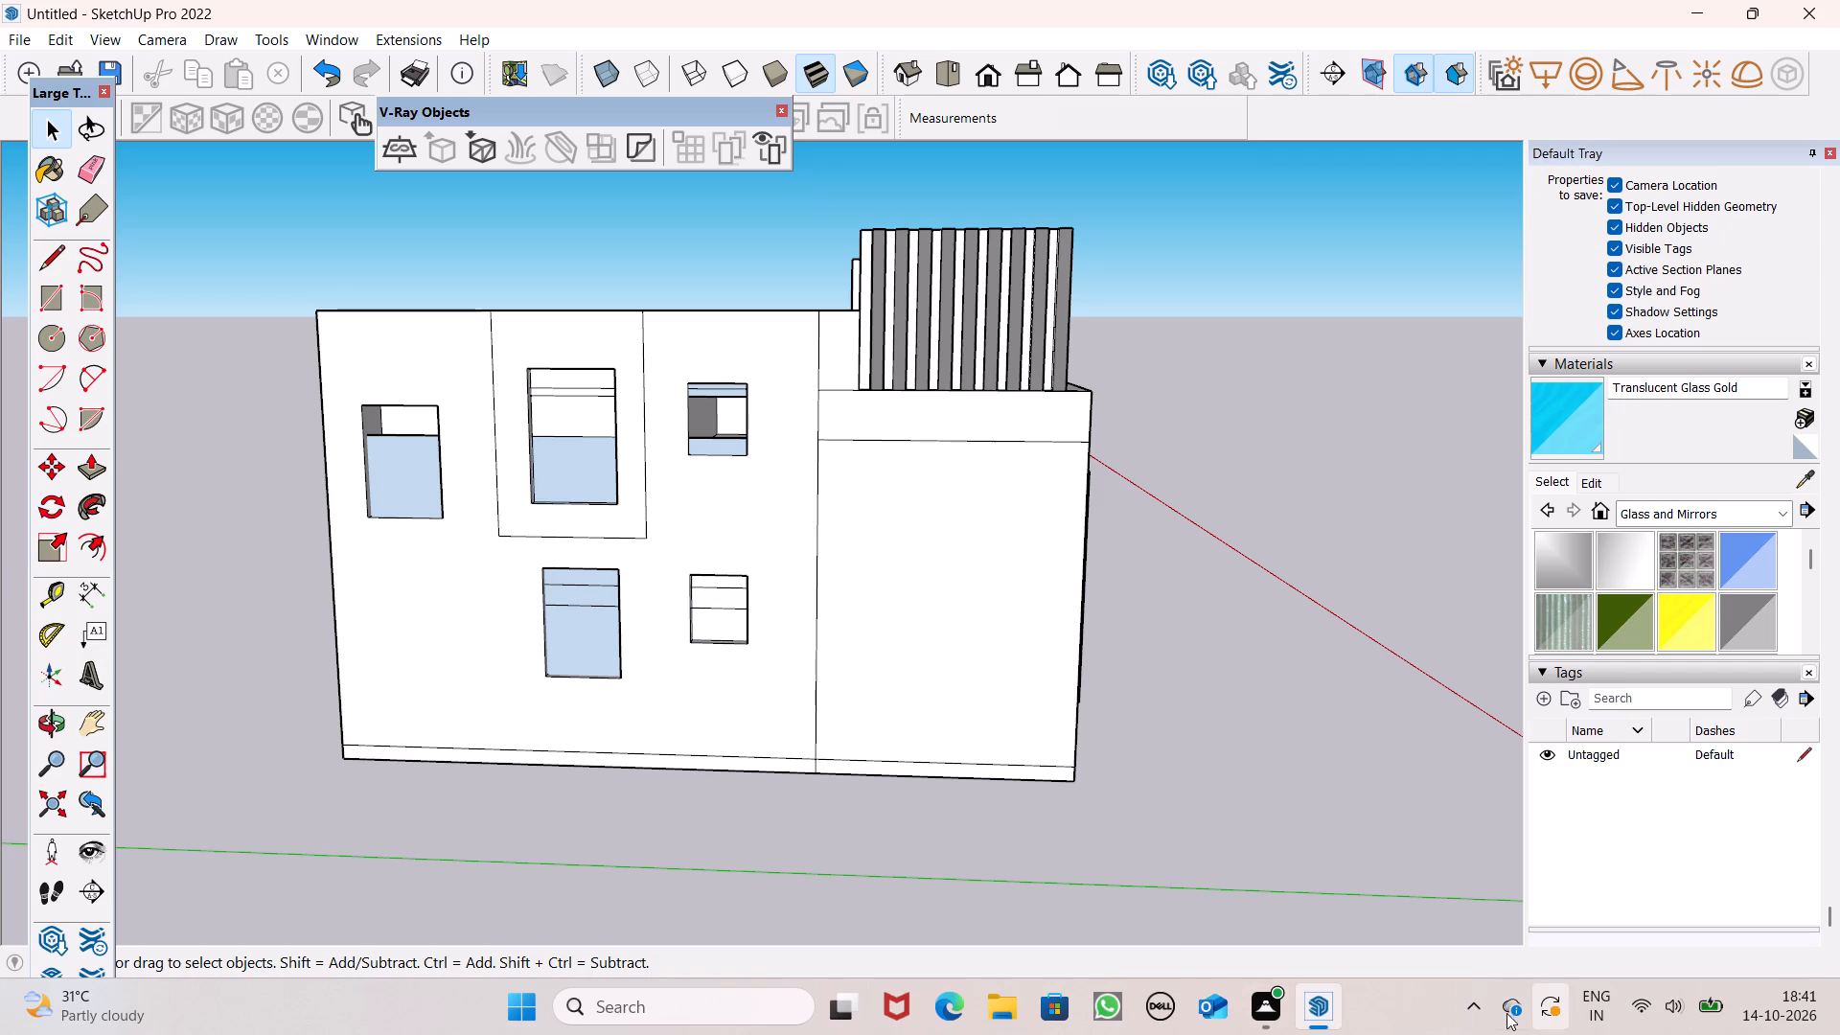
scroll(1272, 995, "up", 2)
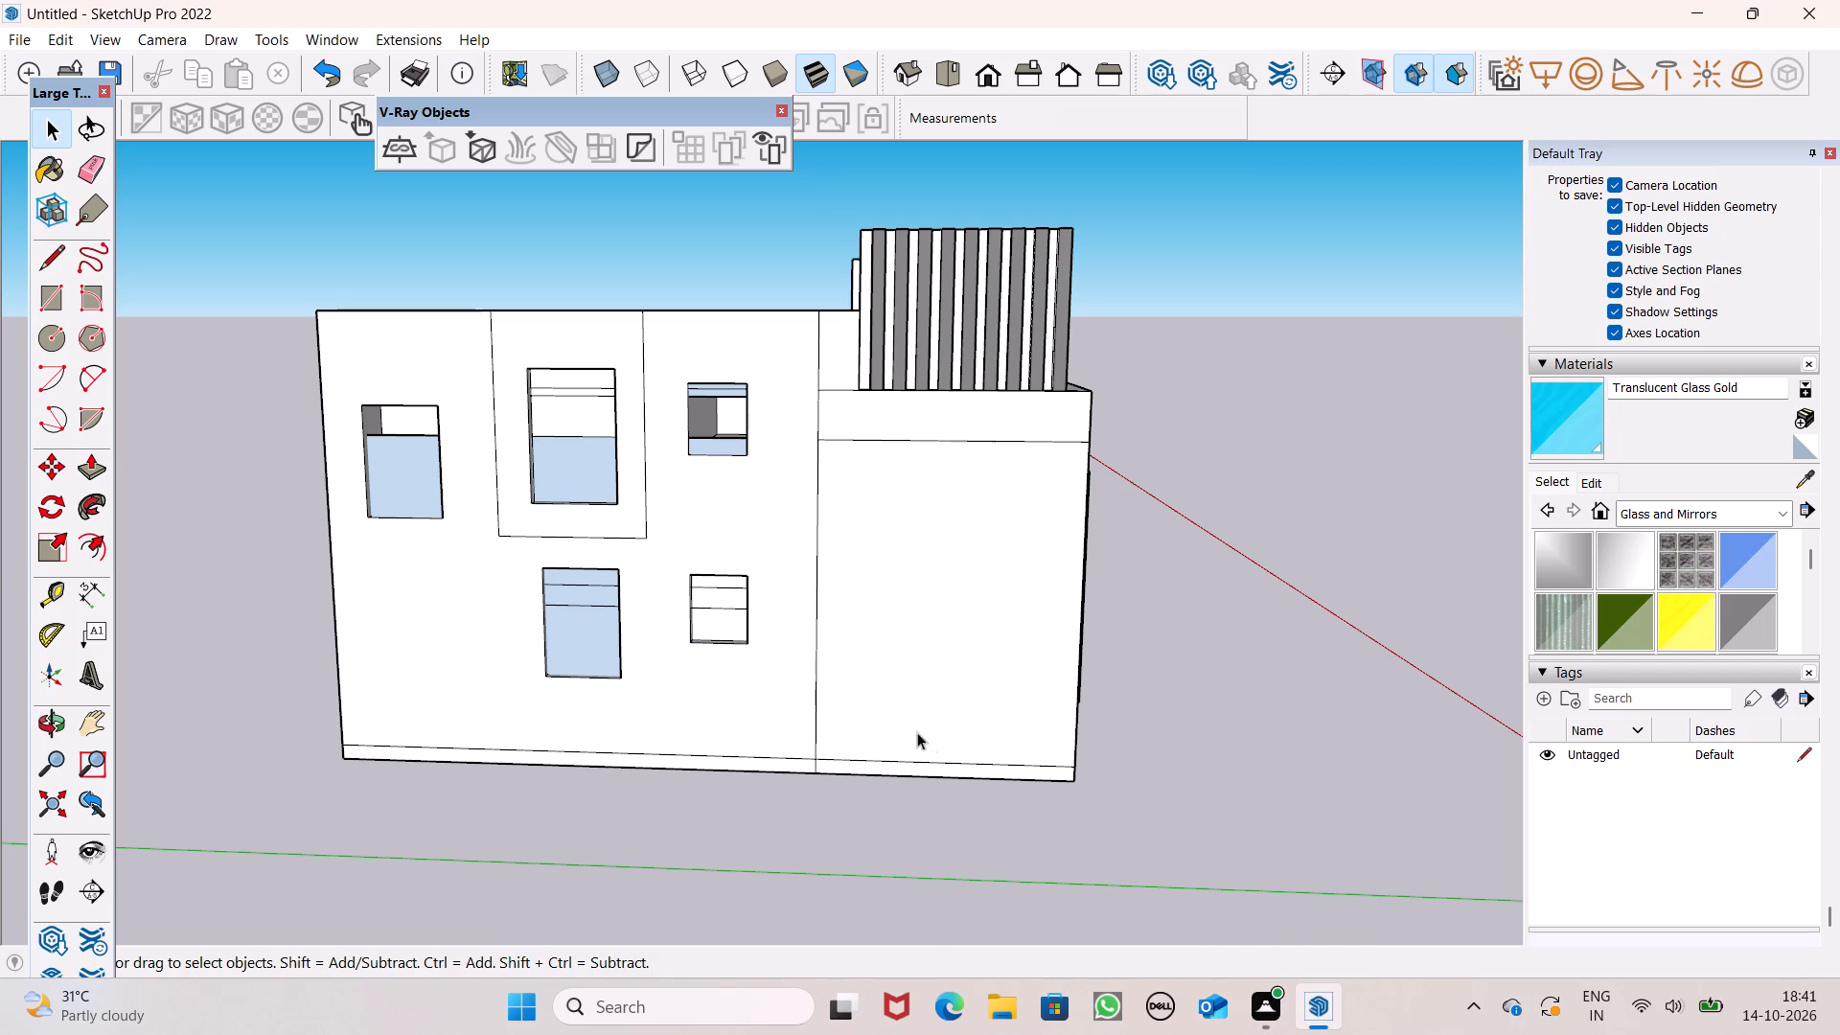
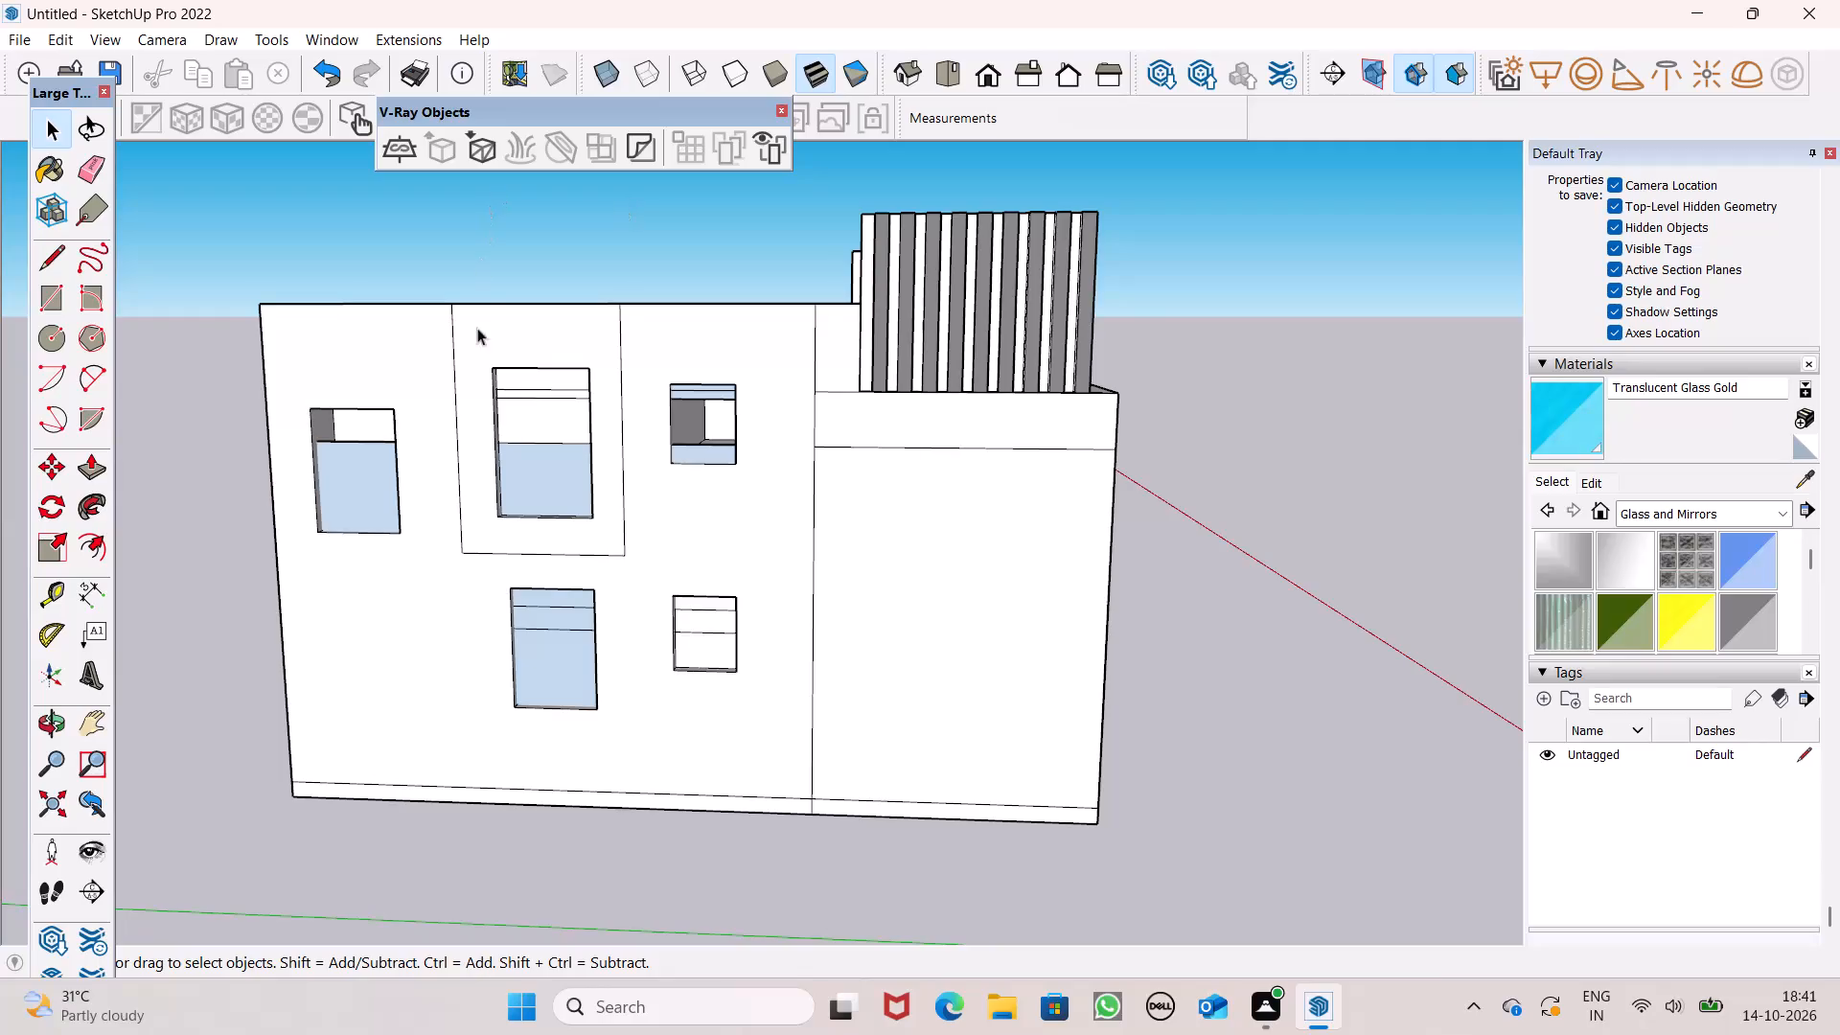
Draw a horizontal rectangle about 13' long by 1' 5" high from the outlined panel's lower rear corner, extending past its front edge.
scroll(465, 350, "up", 4)
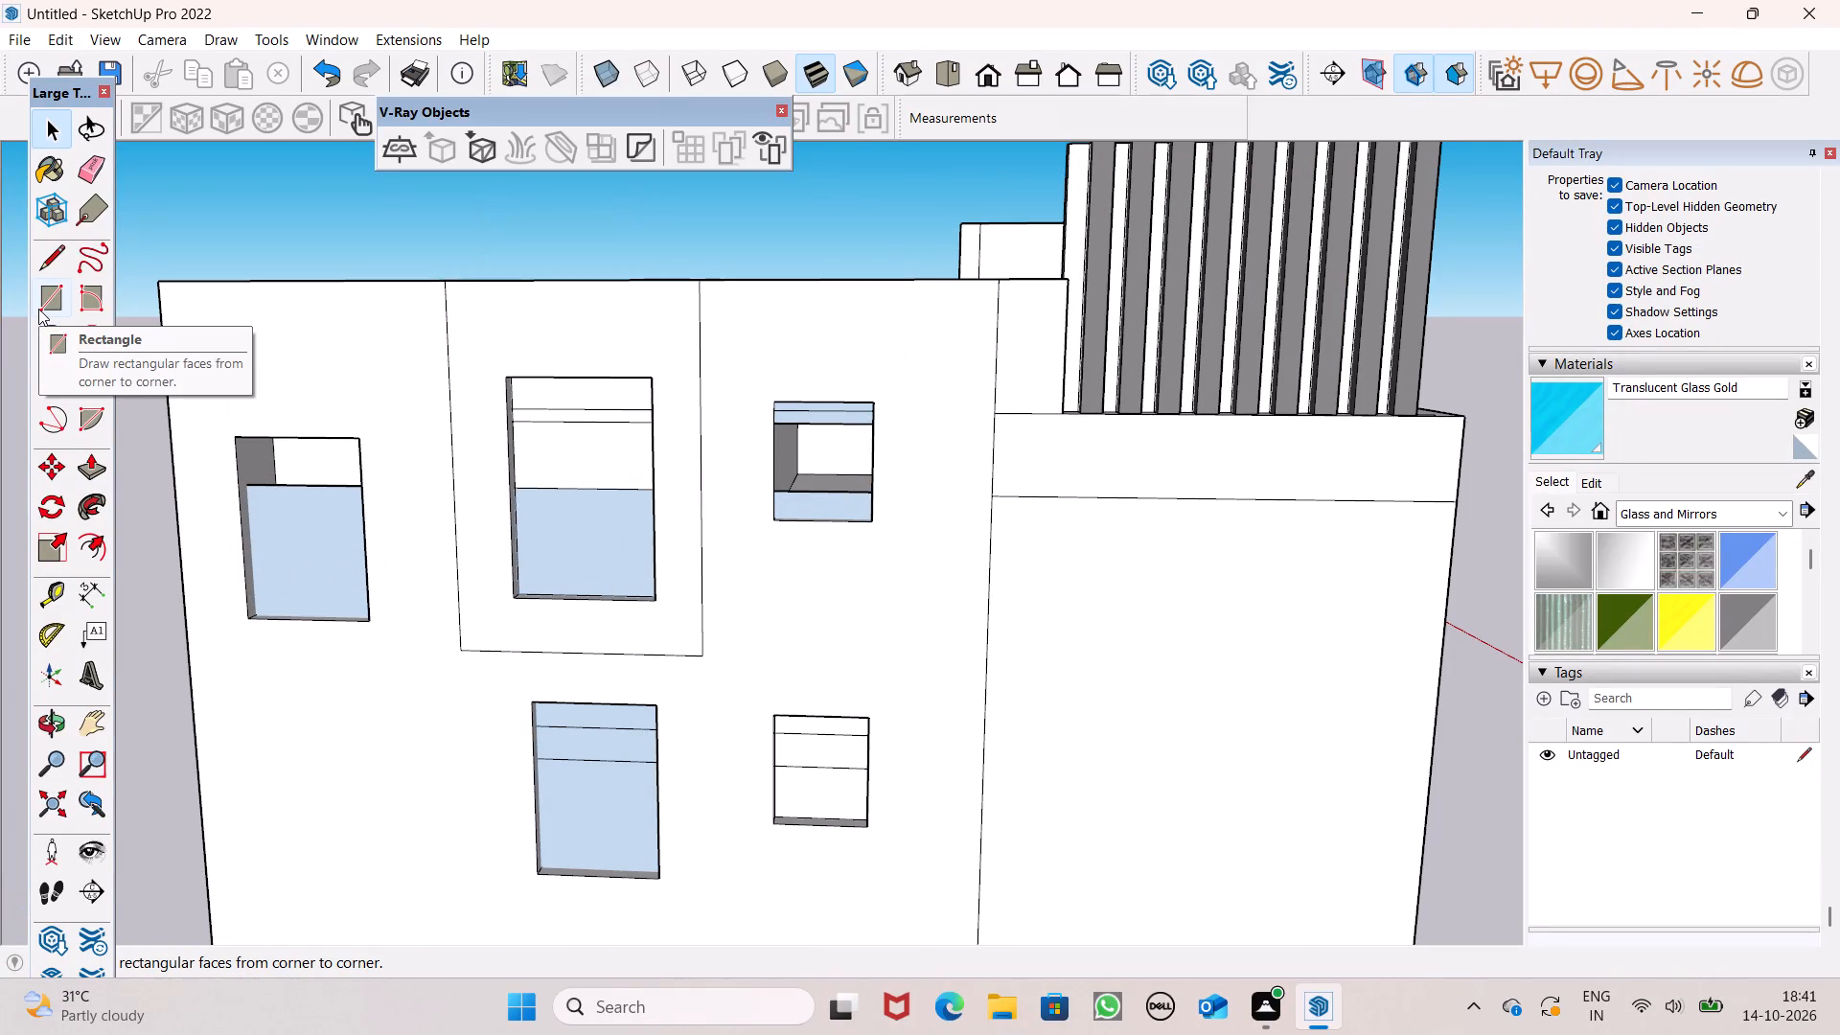
left_click(41, 295)
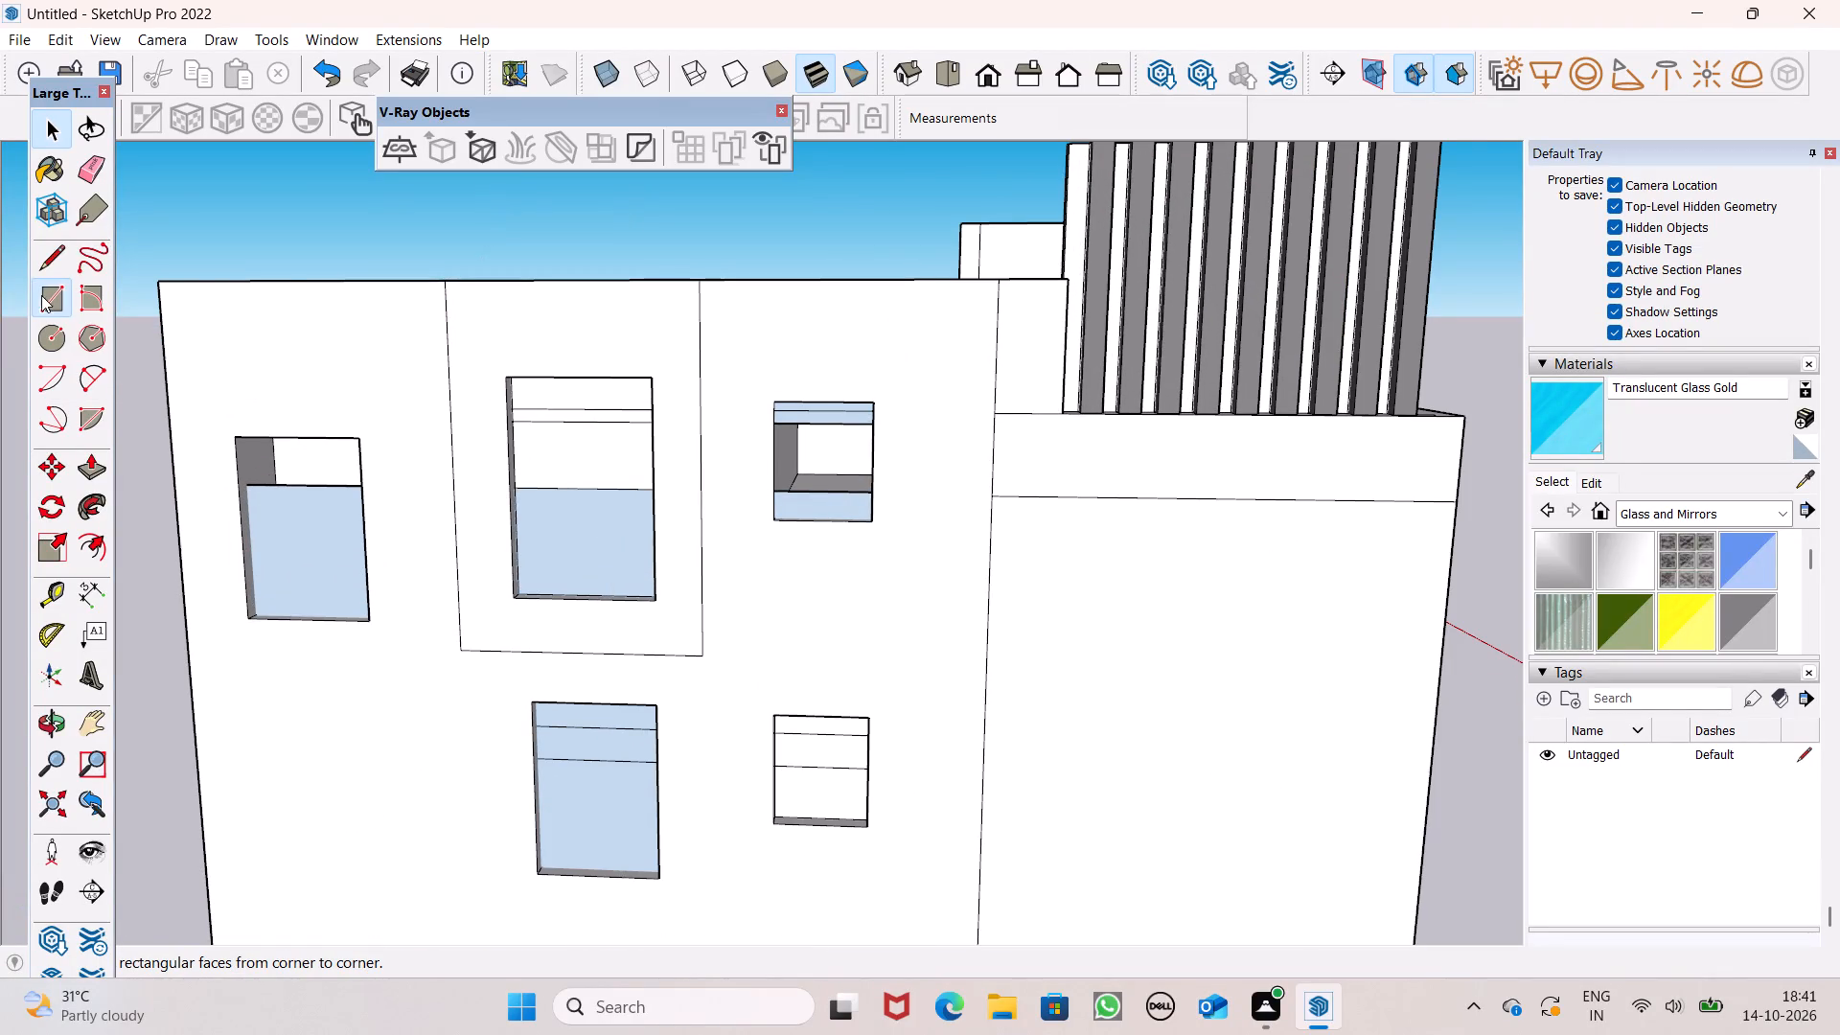
scroll(273, 310, "up", 2)
scroll(311, 362, "down", 1)
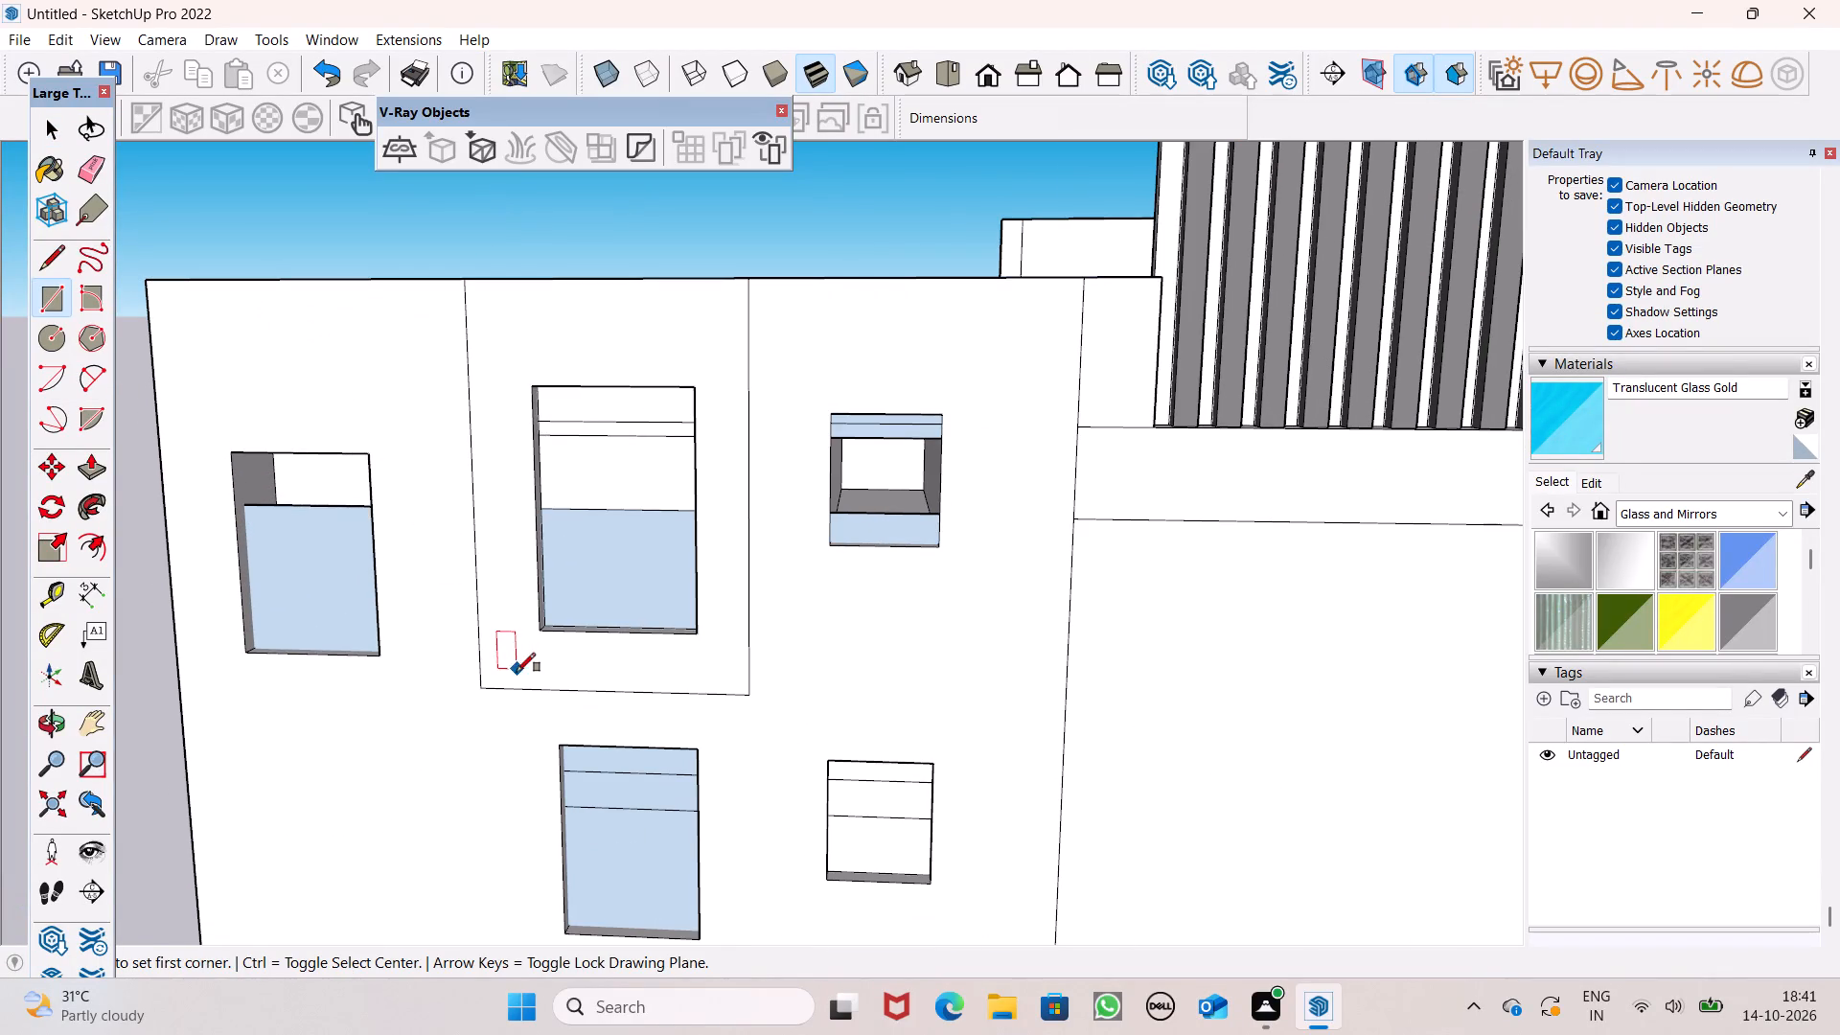
scroll(505, 709, "up", 2)
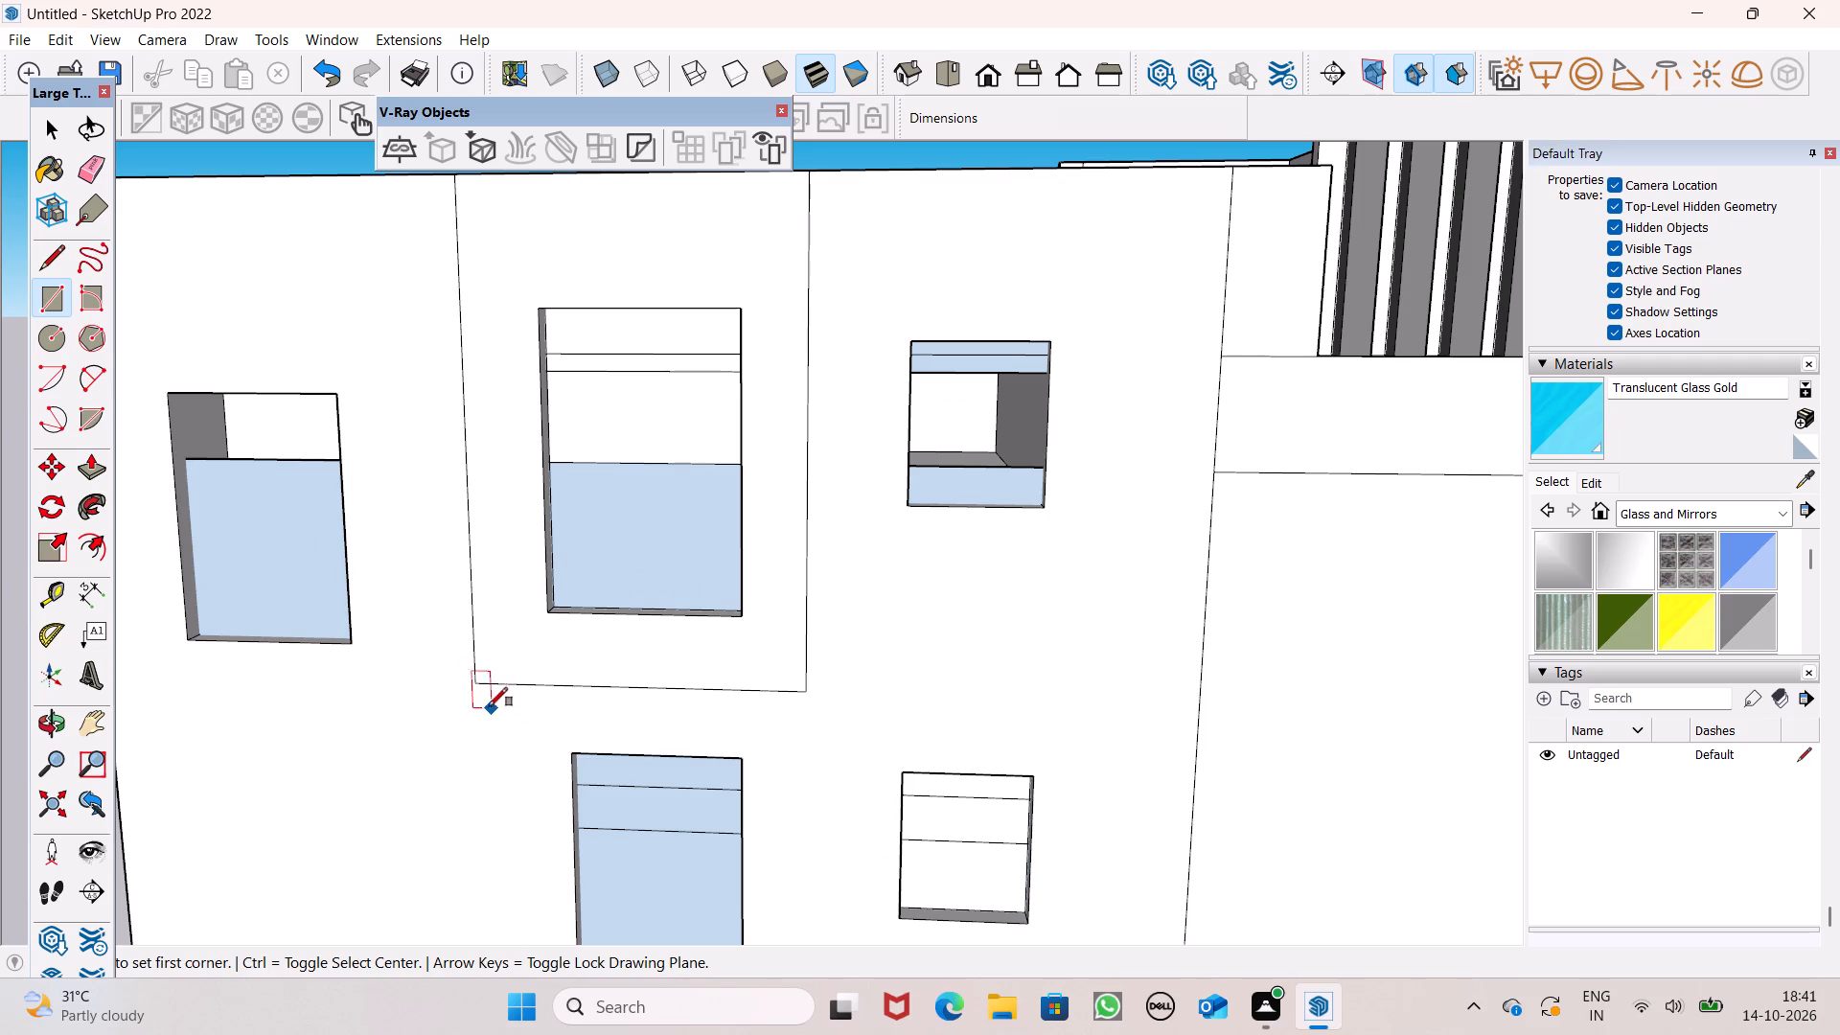
left_click(477, 682)
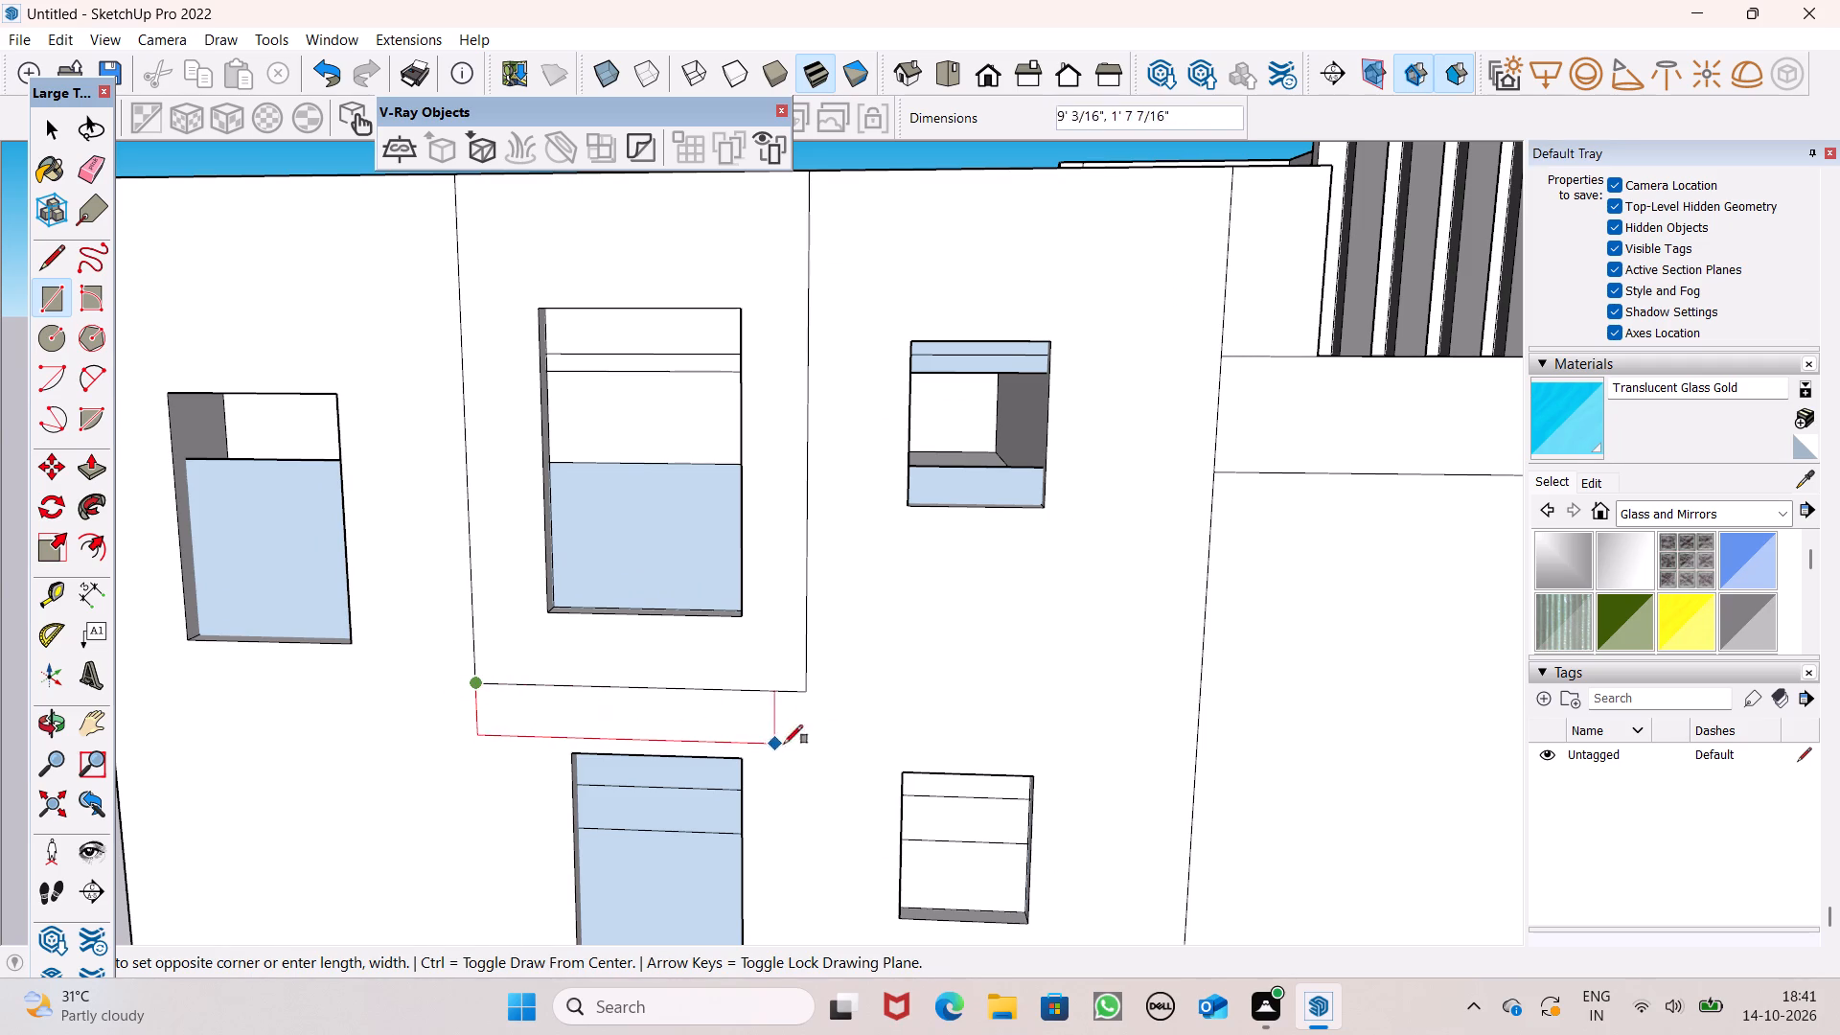
left_click(924, 745)
Draw a horizontal rectangle about 14' 3" long by 1' high above the panel's window, starting on the panel's rear edge line.
scroll(840, 669, "down", 1)
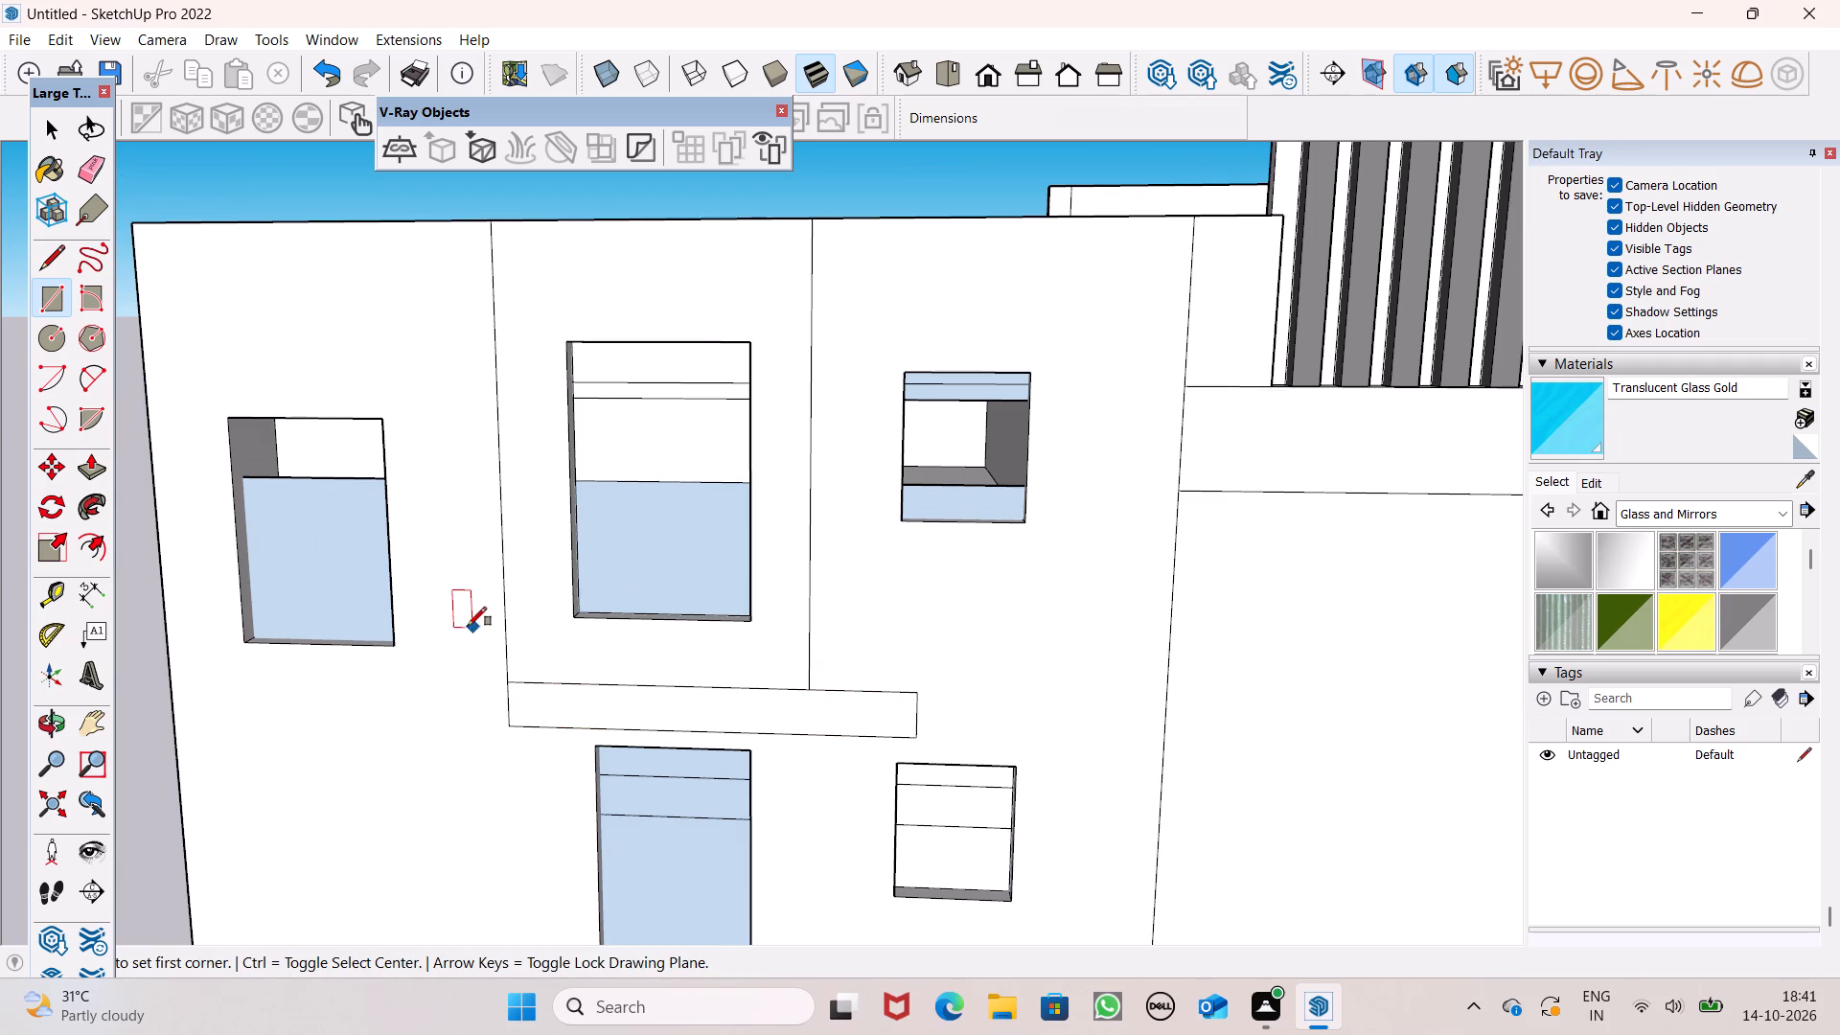
scroll(467, 624, "down", 5)
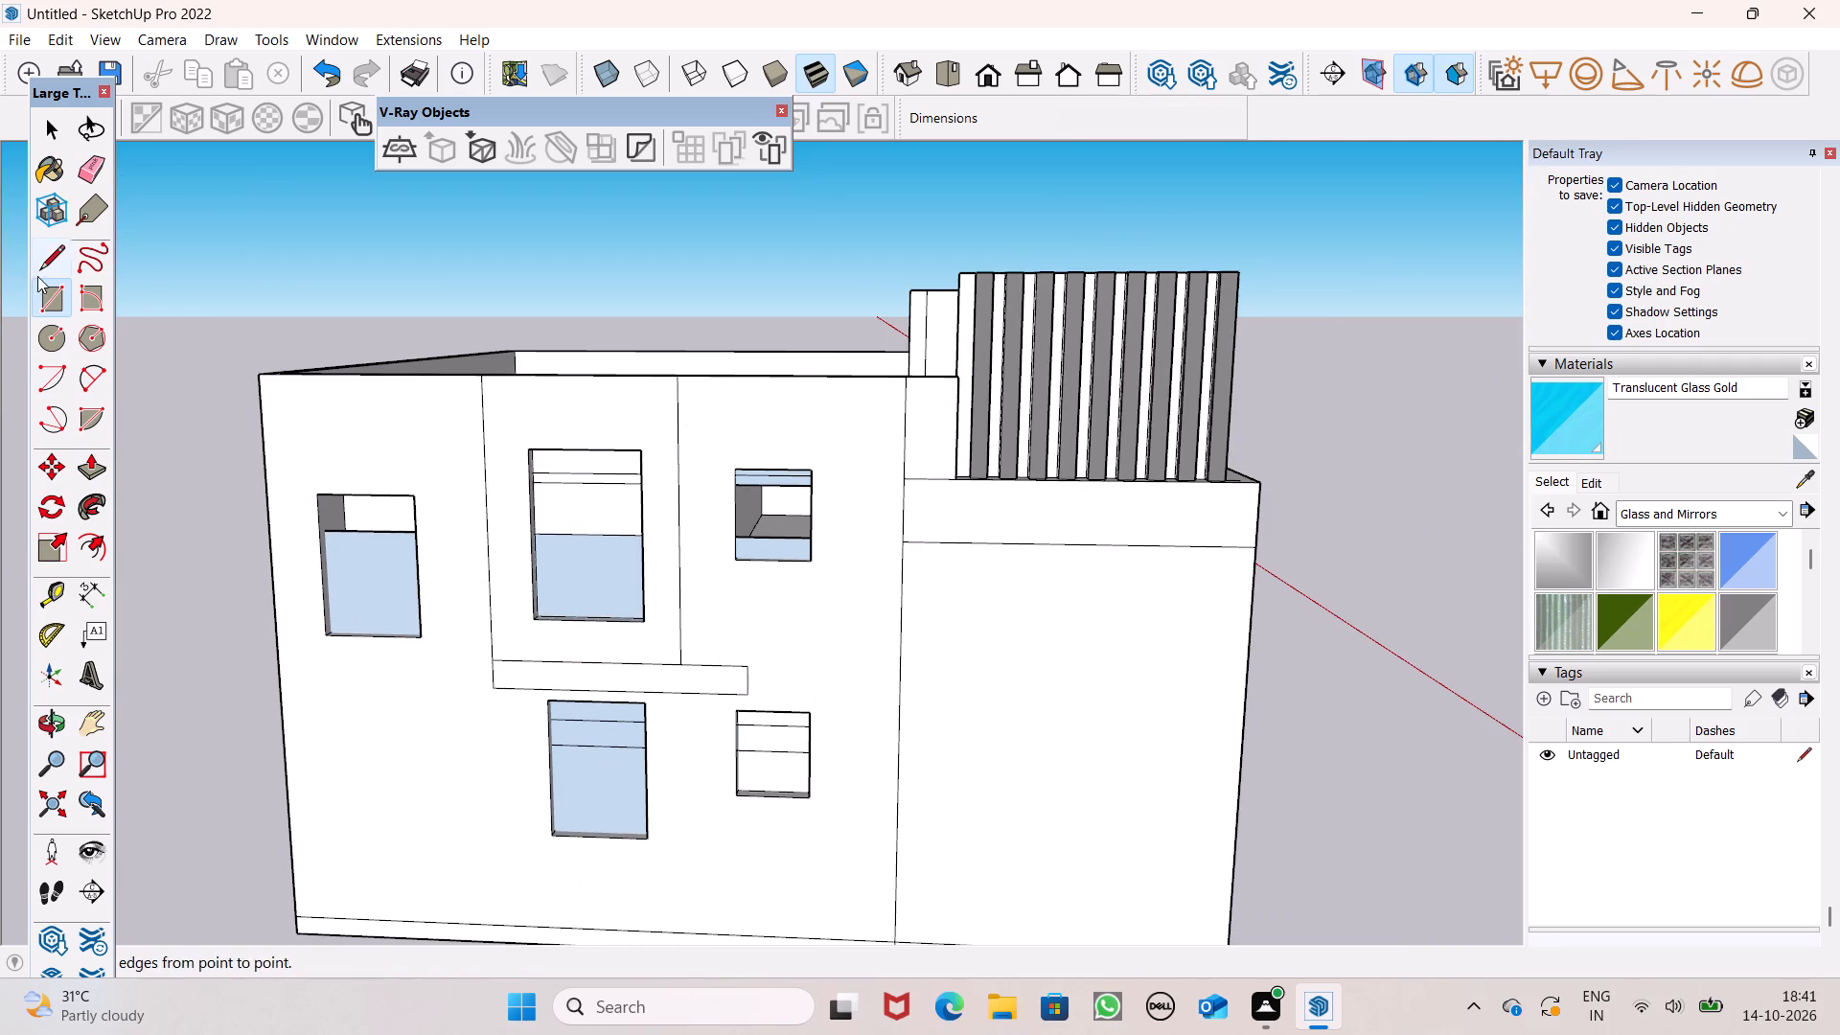
left_click(42, 253)
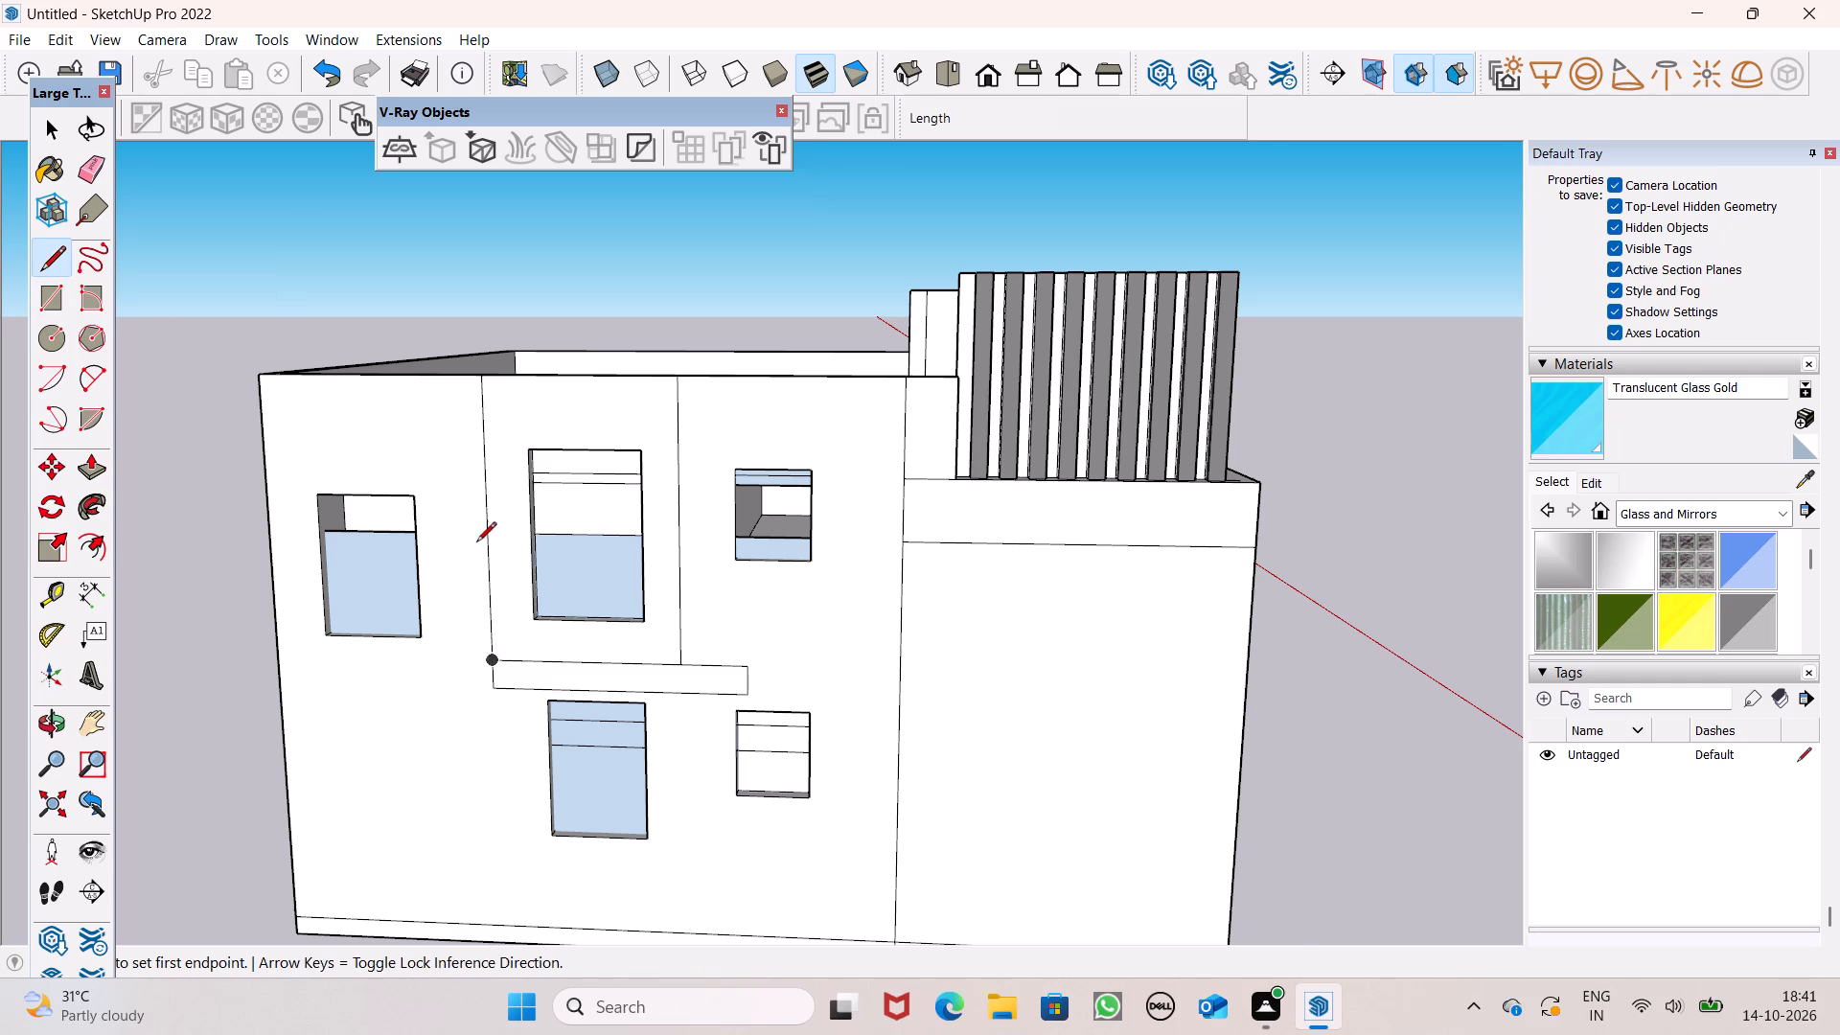
scroll(572, 543, "up", 3)
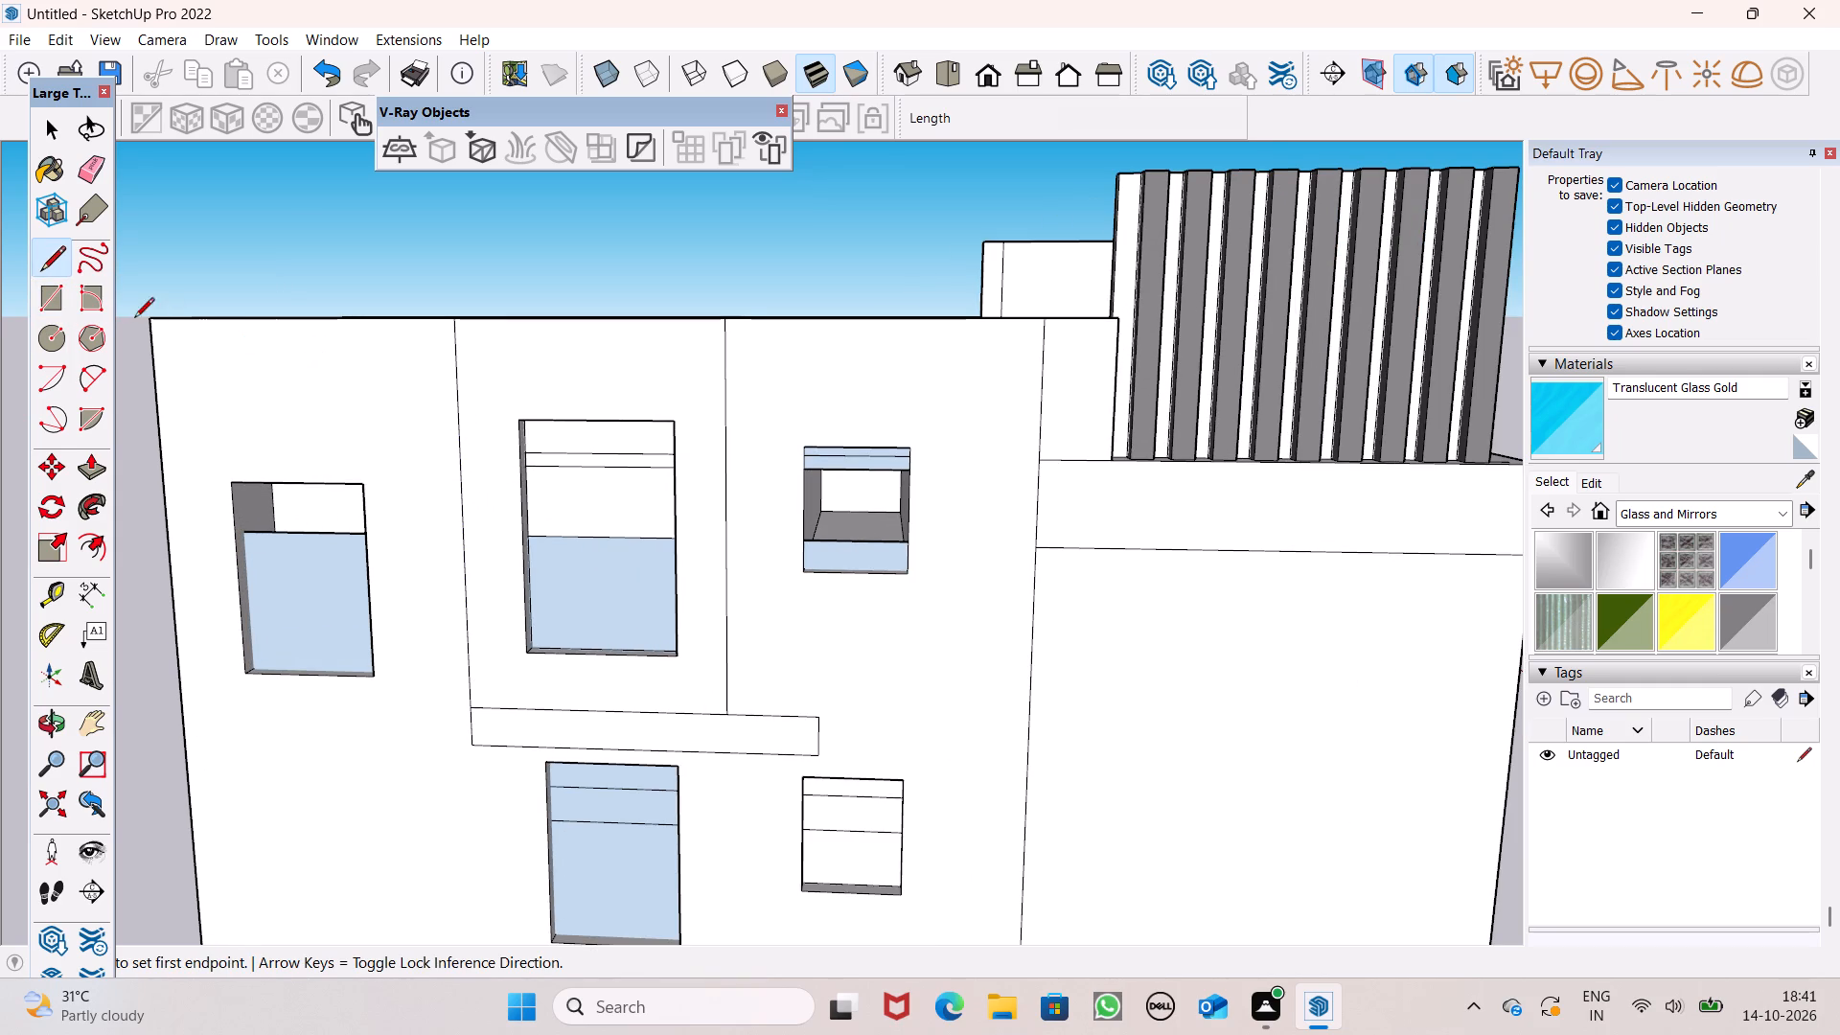
left_click(67, 304)
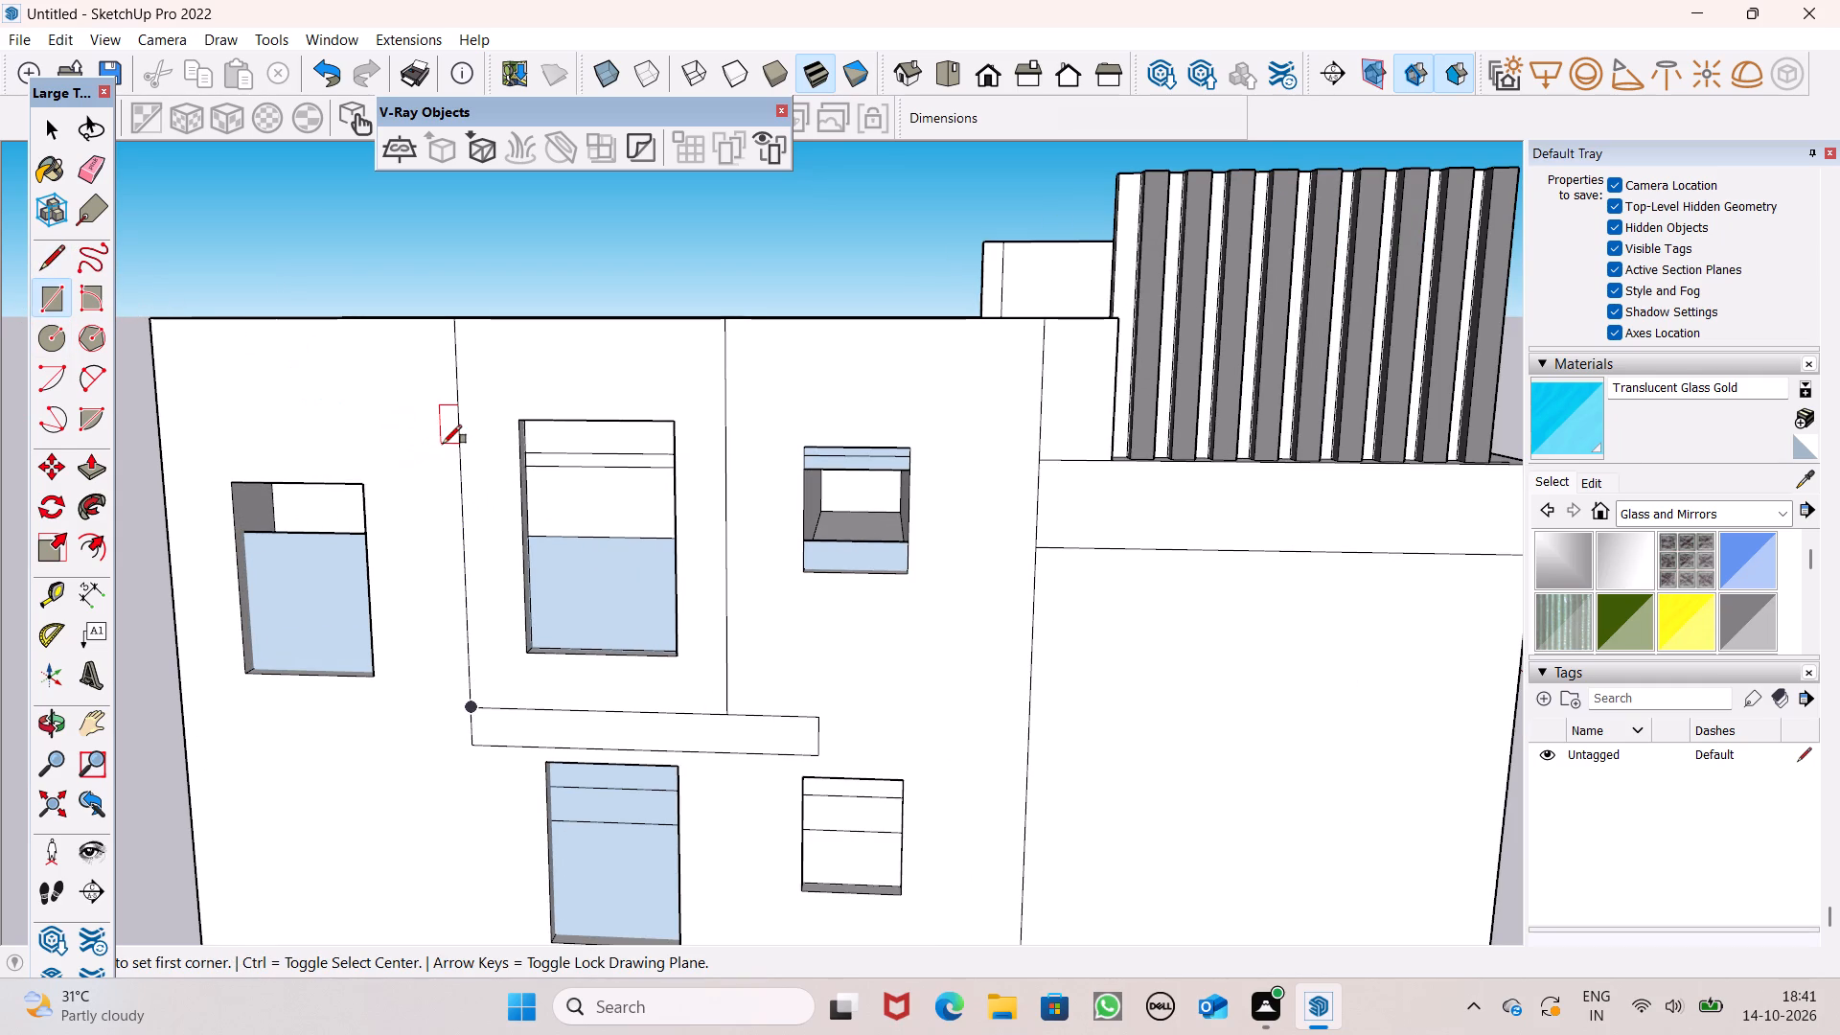
scroll(424, 377, "up", 4)
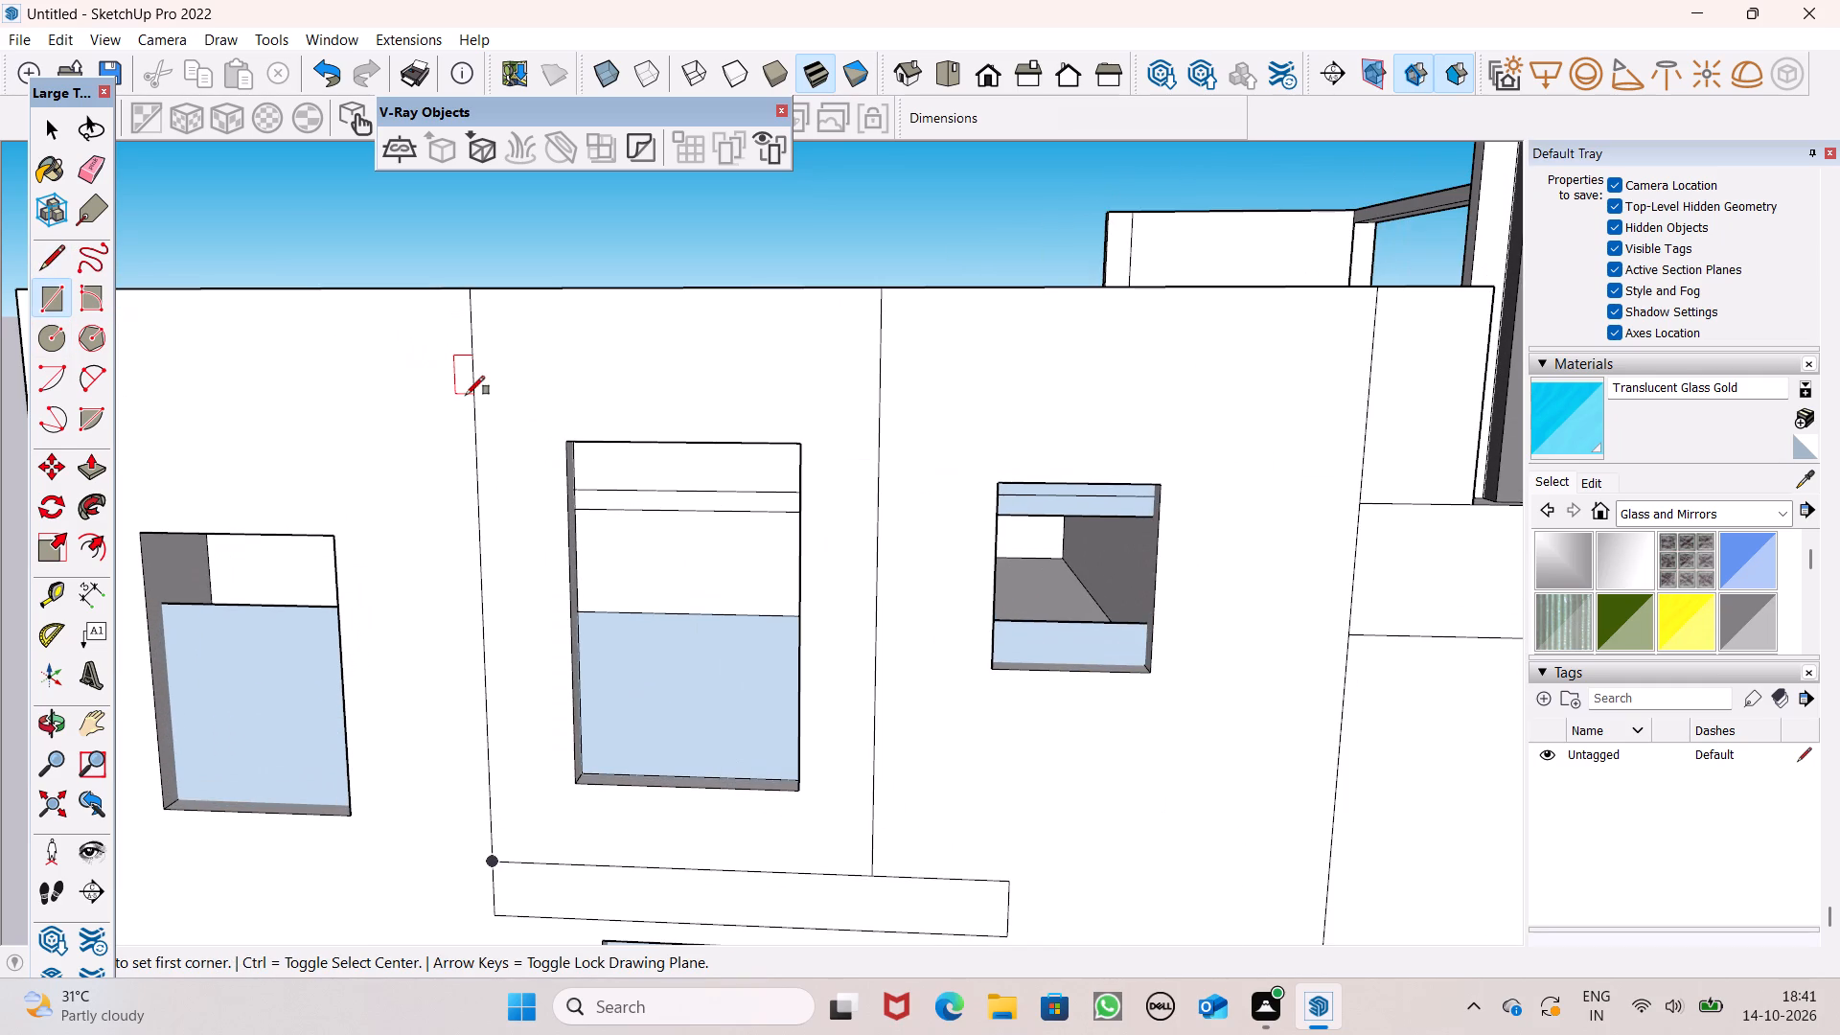
left_click_drag(471, 423, 484, 424)
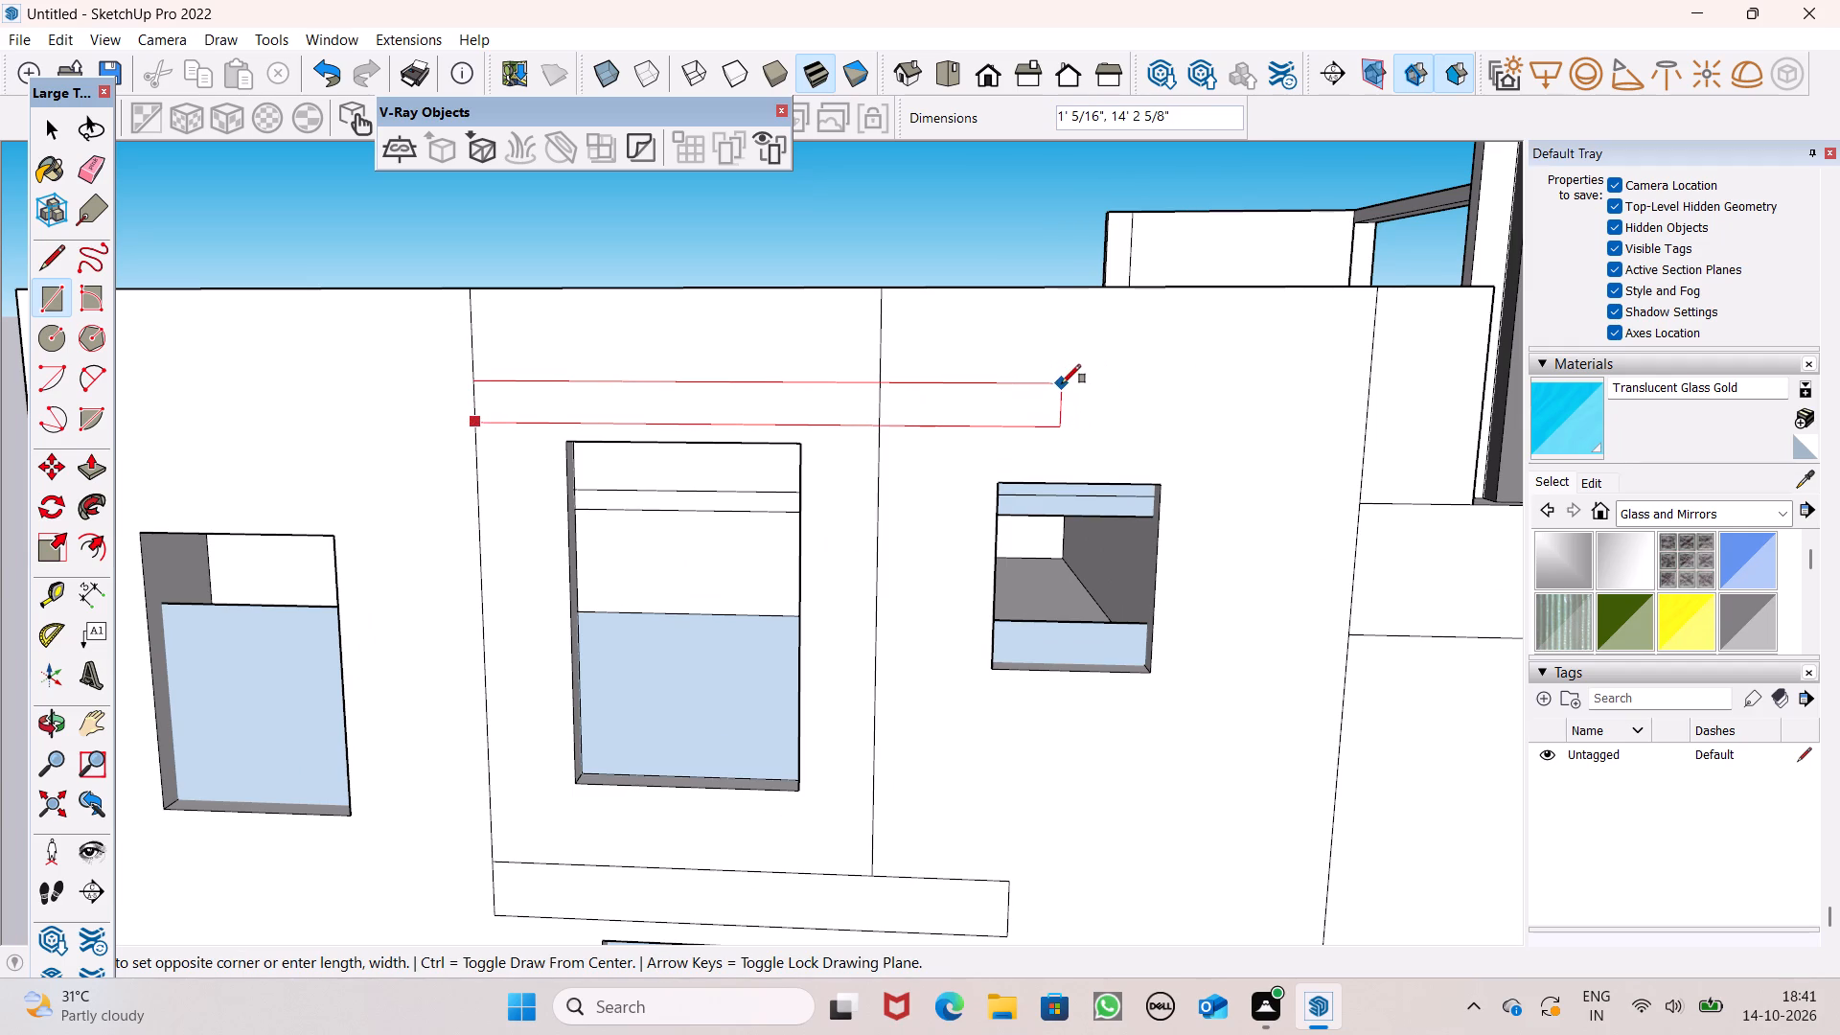
left_click(1062, 383)
Pull both parts of the upper rectangle 7 3/4" out from the wall as one projecting band.
left_click(103, 469)
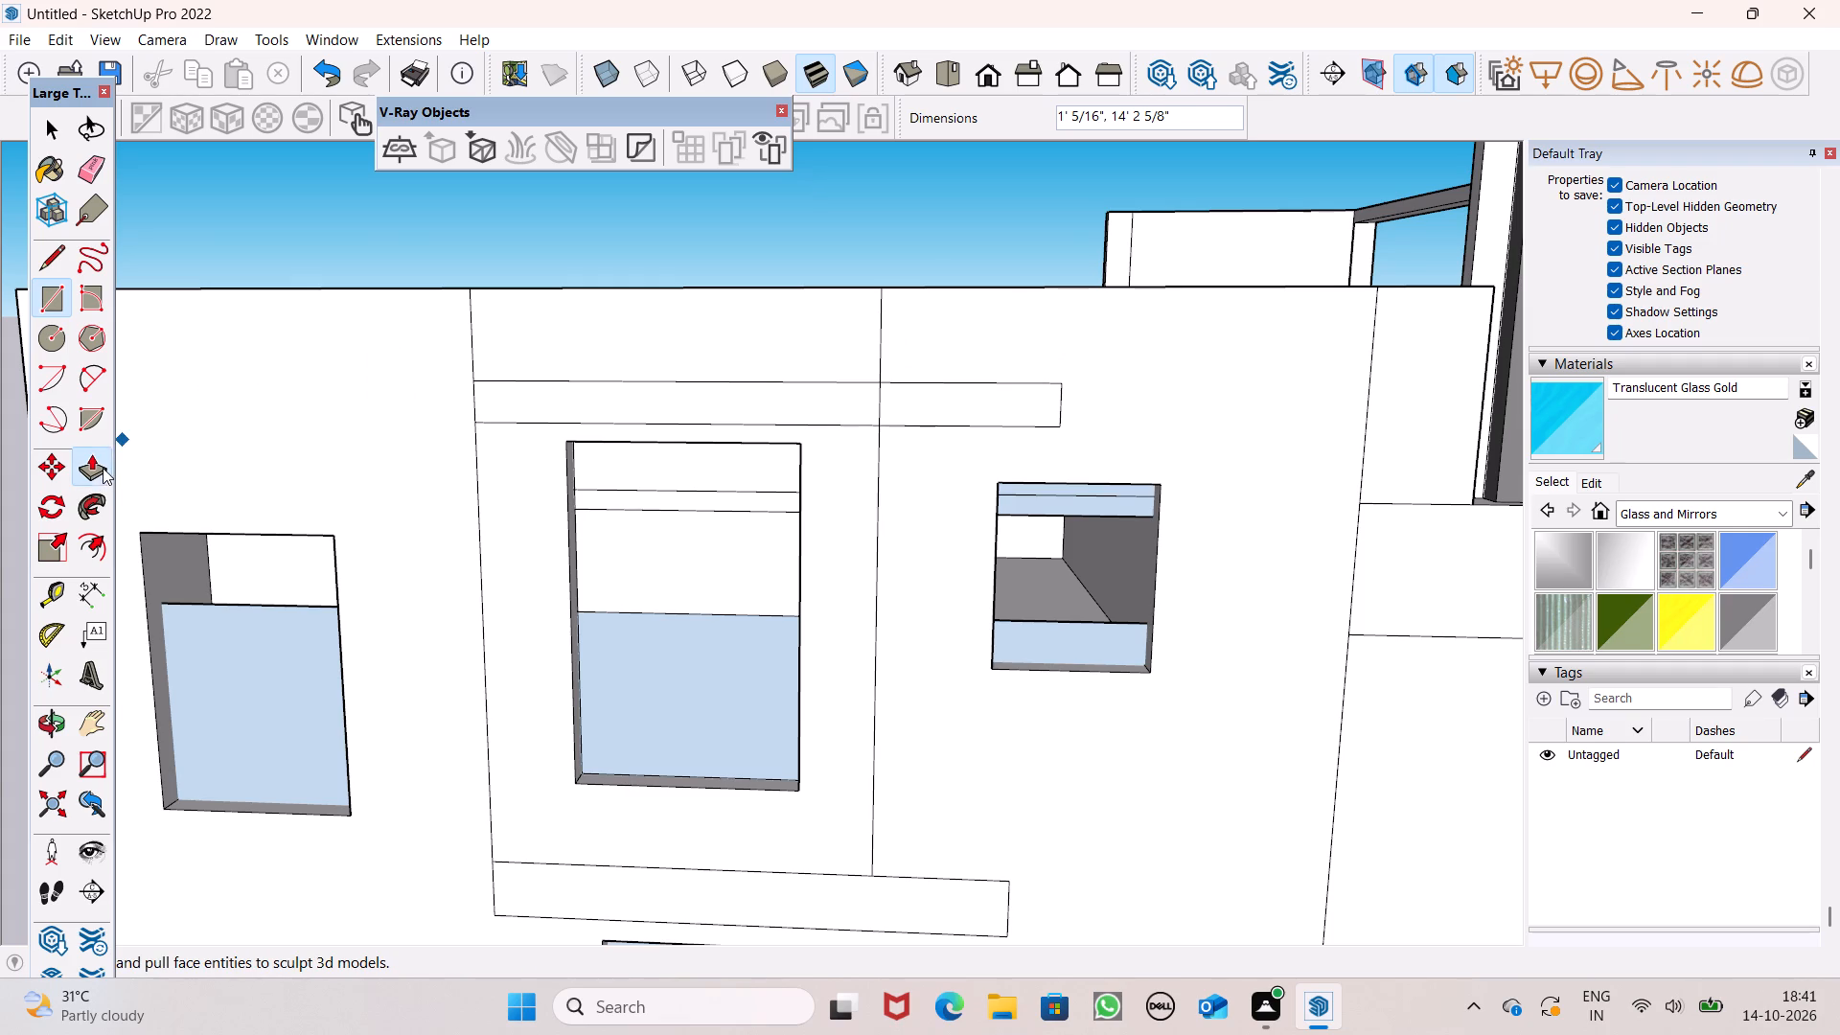
scroll(484, 411, "down", 1)
middle_click_drag(521, 485, 523, 555)
left_click_drag(543, 465, 547, 483)
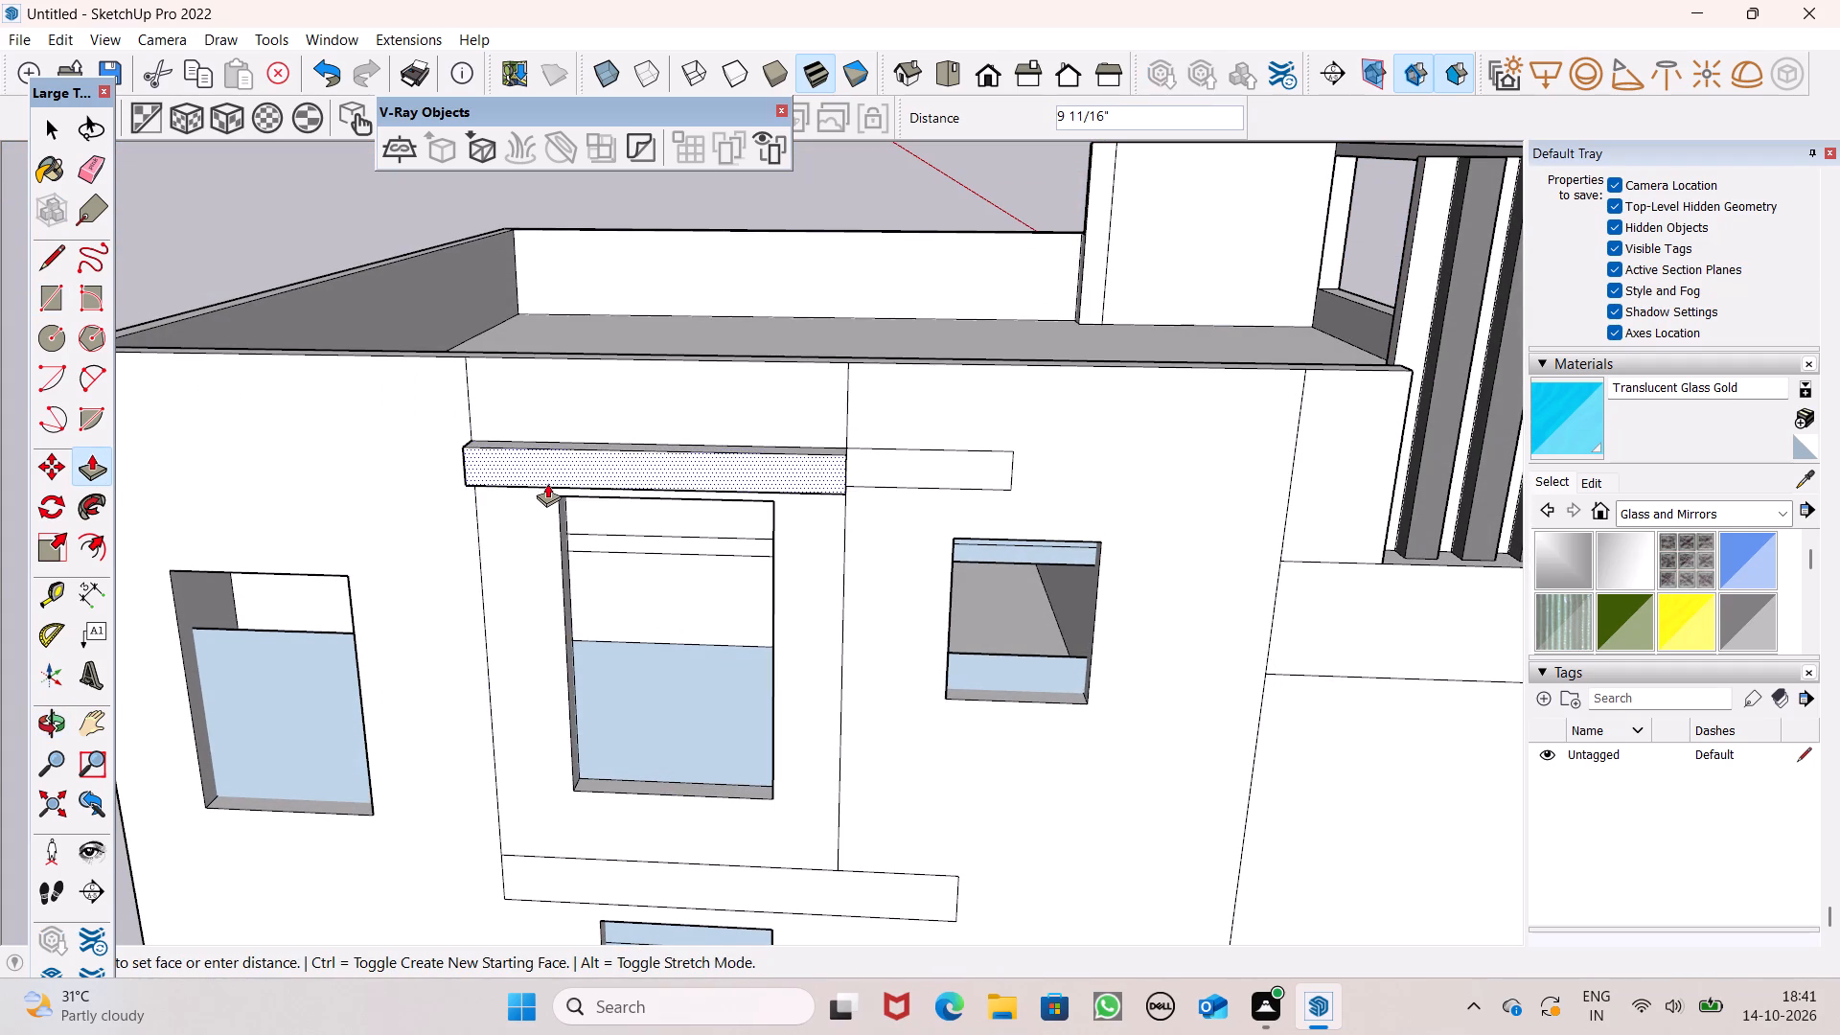
left_click_drag(547, 483, 547, 480)
left_click_drag(914, 461, 866, 477)
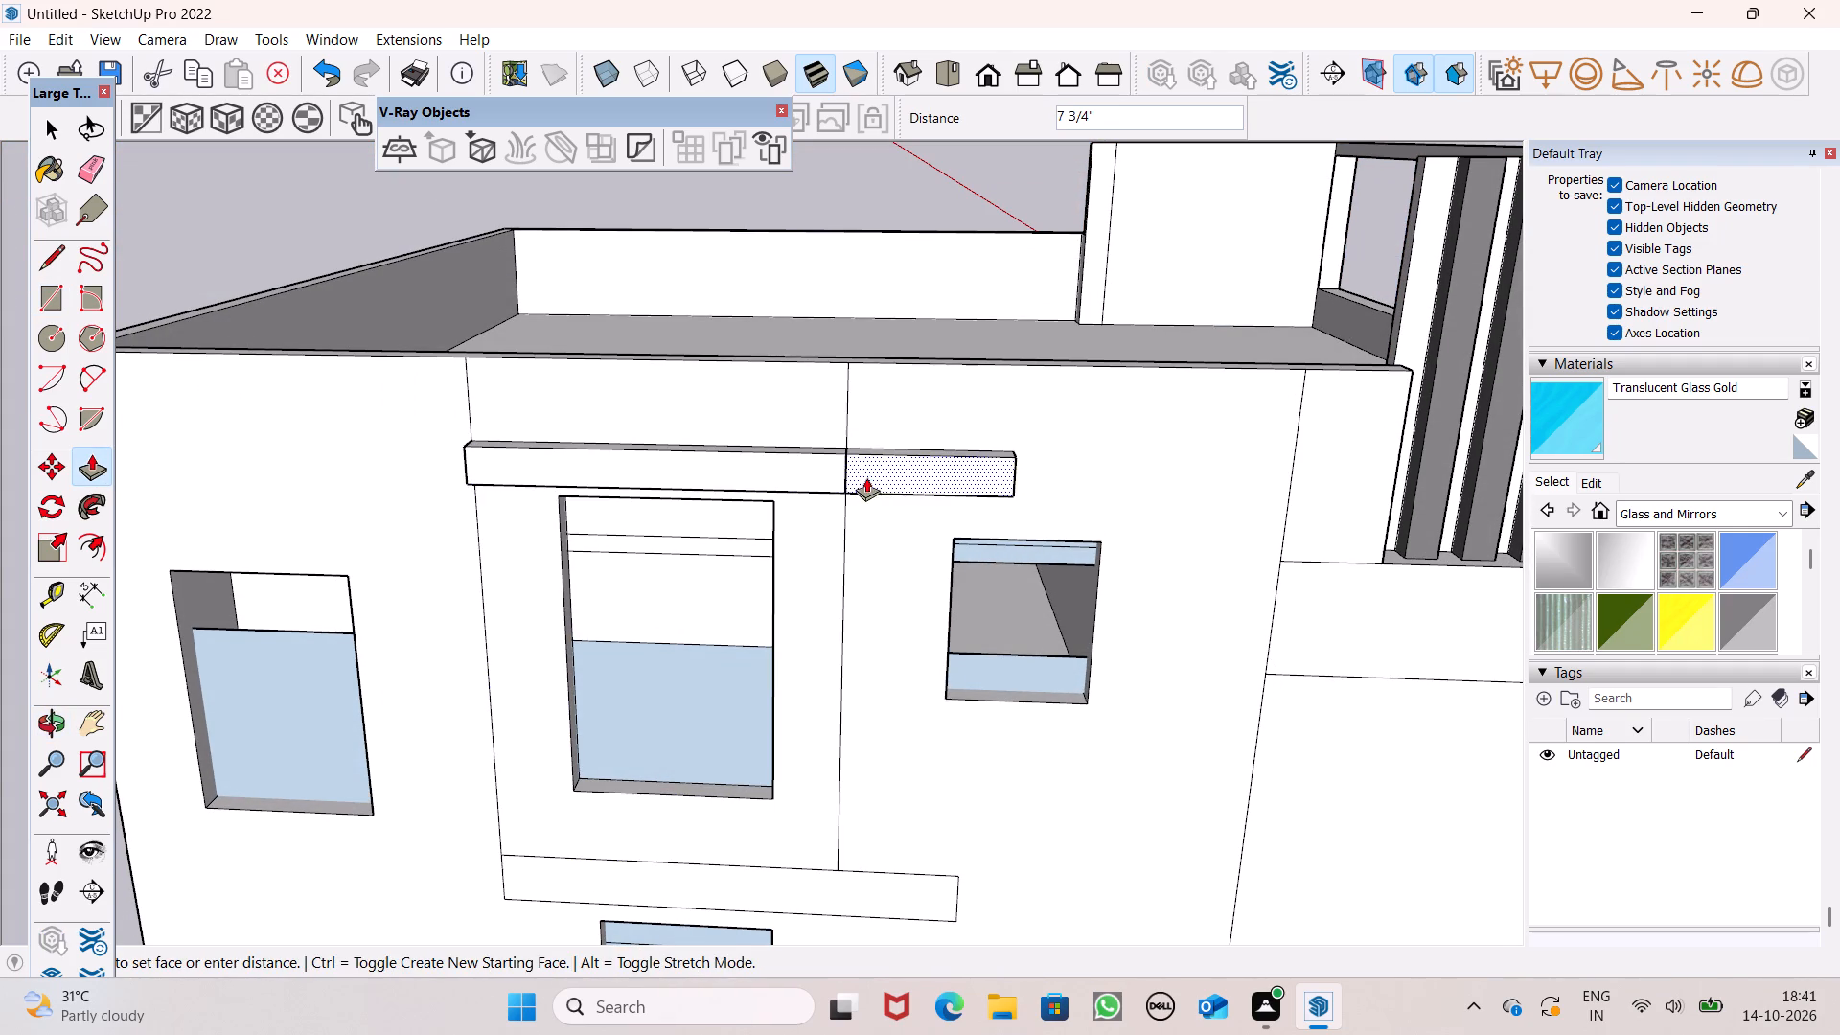
left_click_drag(866, 477, 816, 465)
Pull the lower rectangle 7 3/4" out from the wall, level with the upper band's face.
scroll(727, 437, "down", 2)
left_click_drag(569, 804, 545, 716)
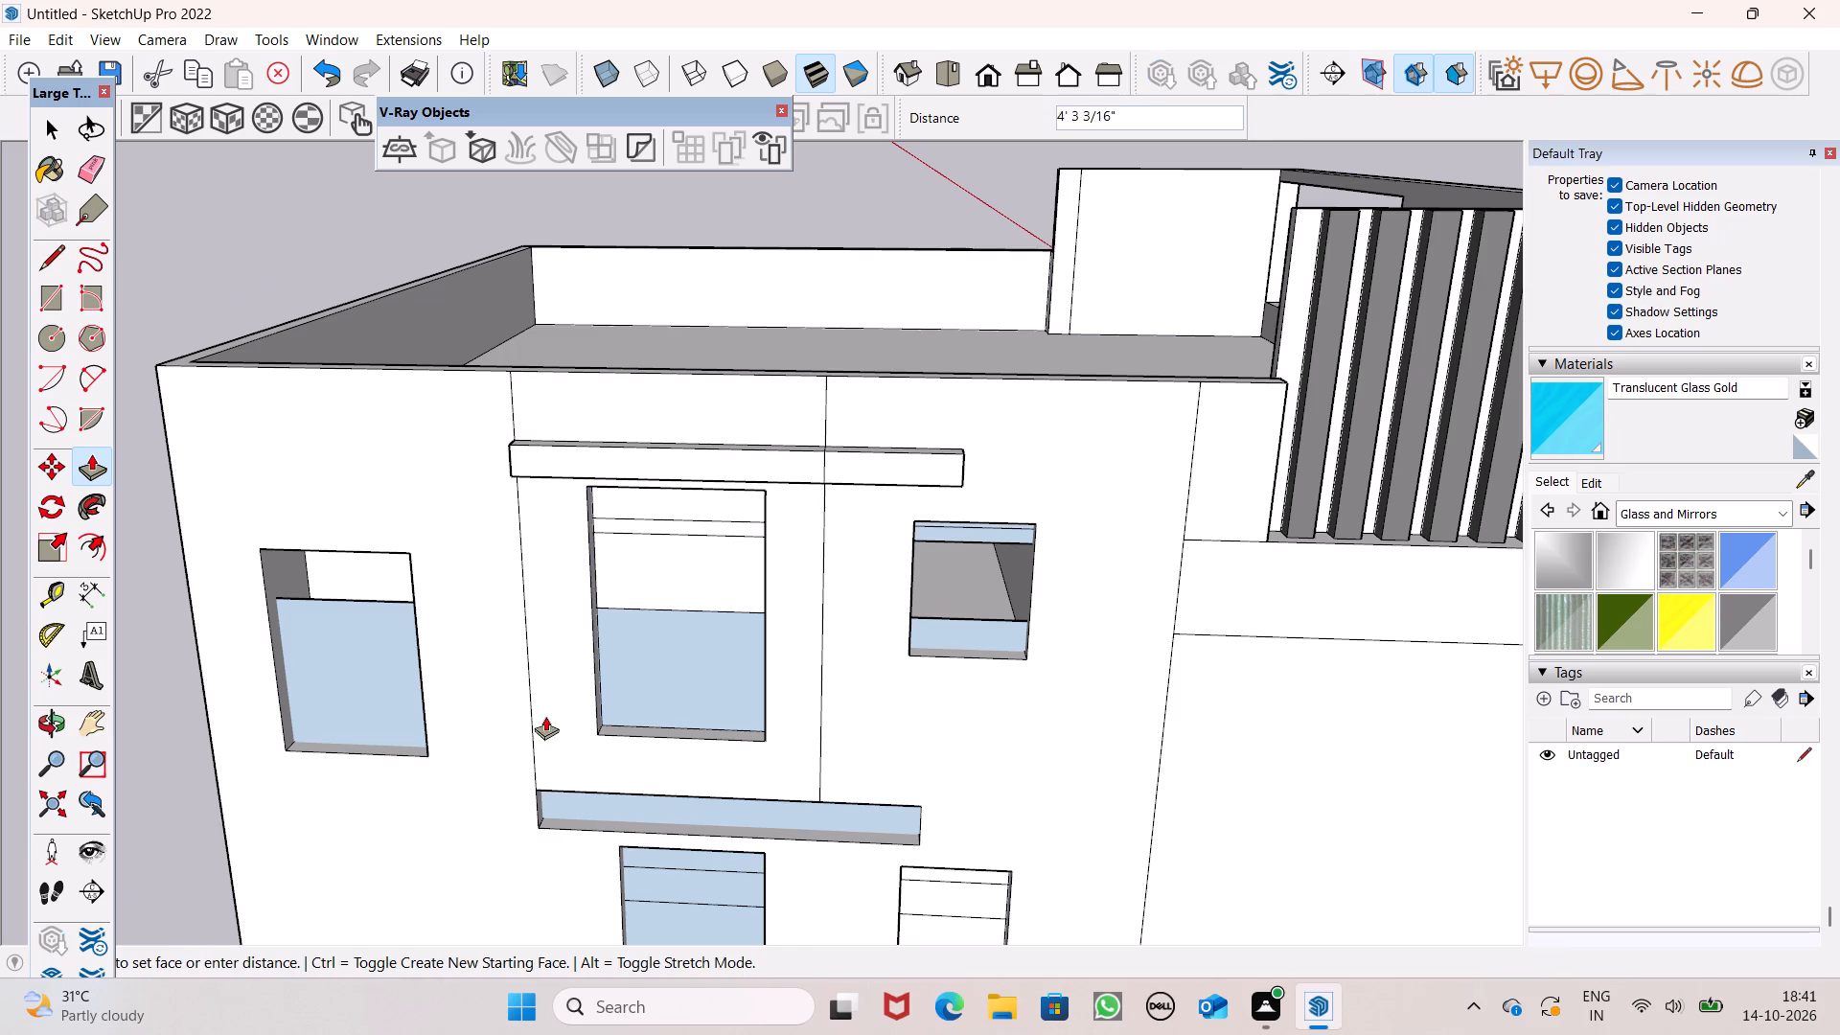
left_click_drag(545, 716, 555, 466)
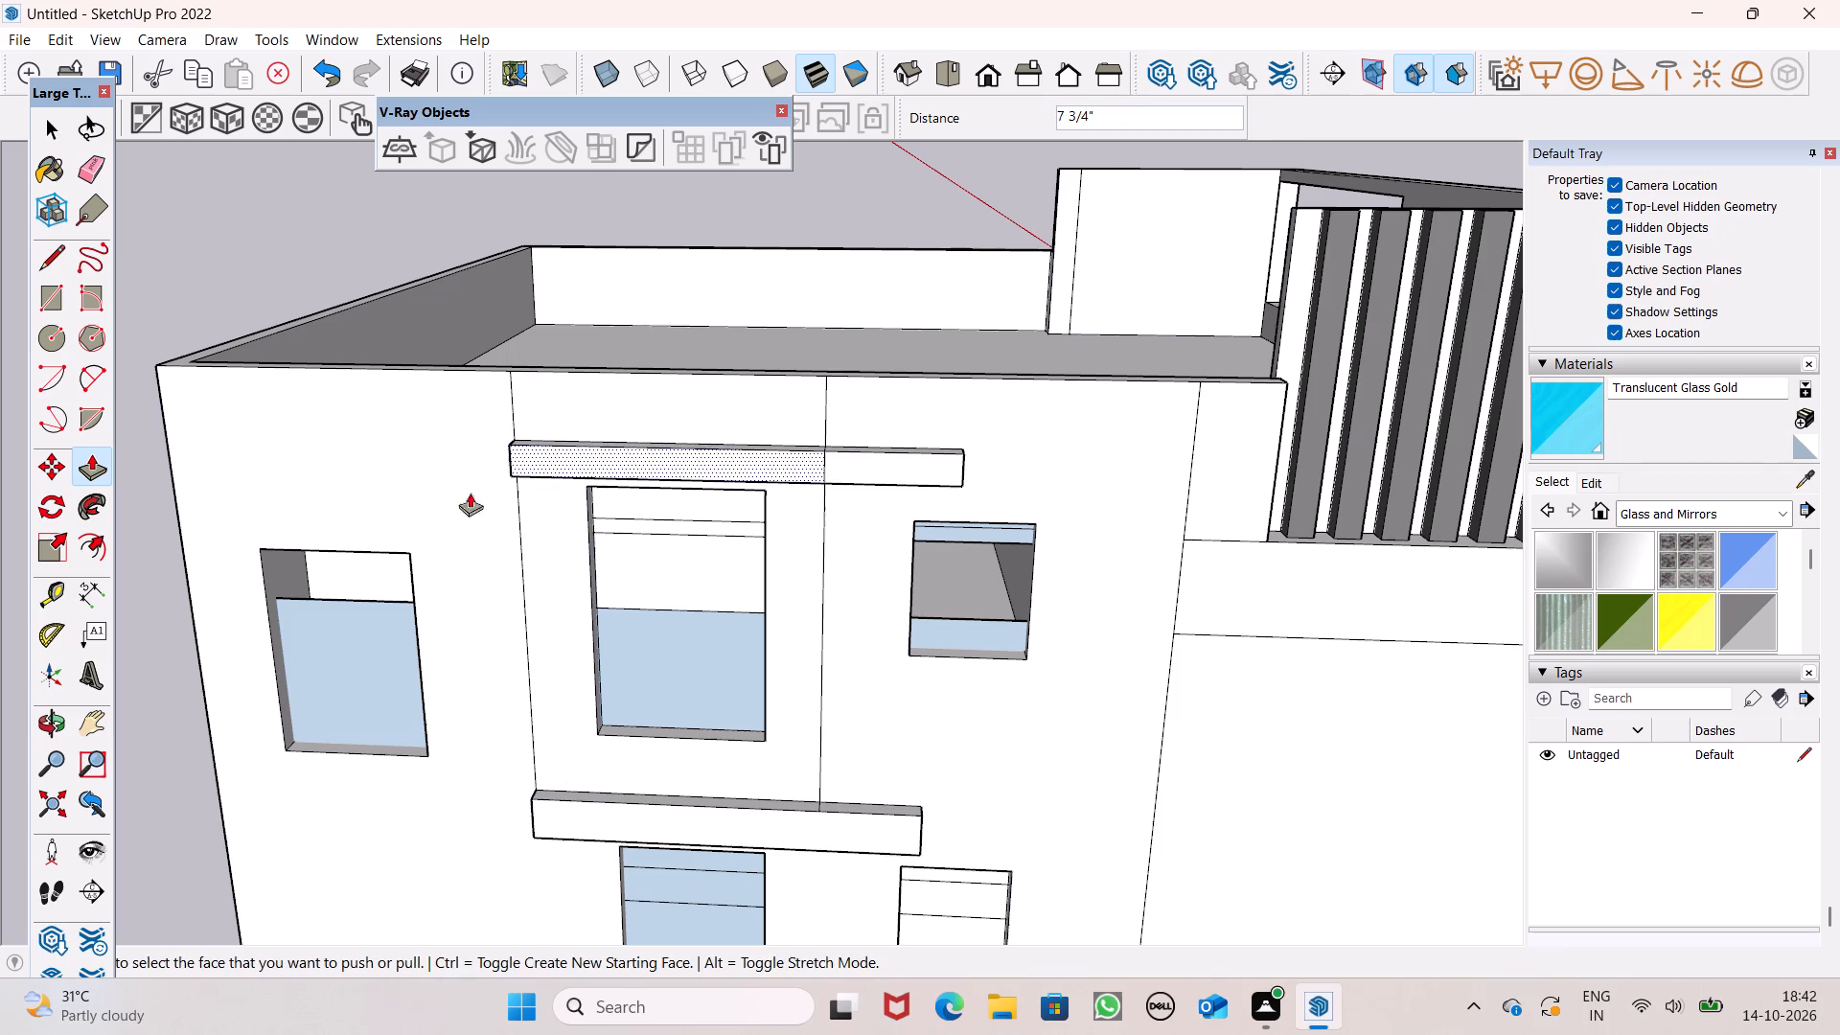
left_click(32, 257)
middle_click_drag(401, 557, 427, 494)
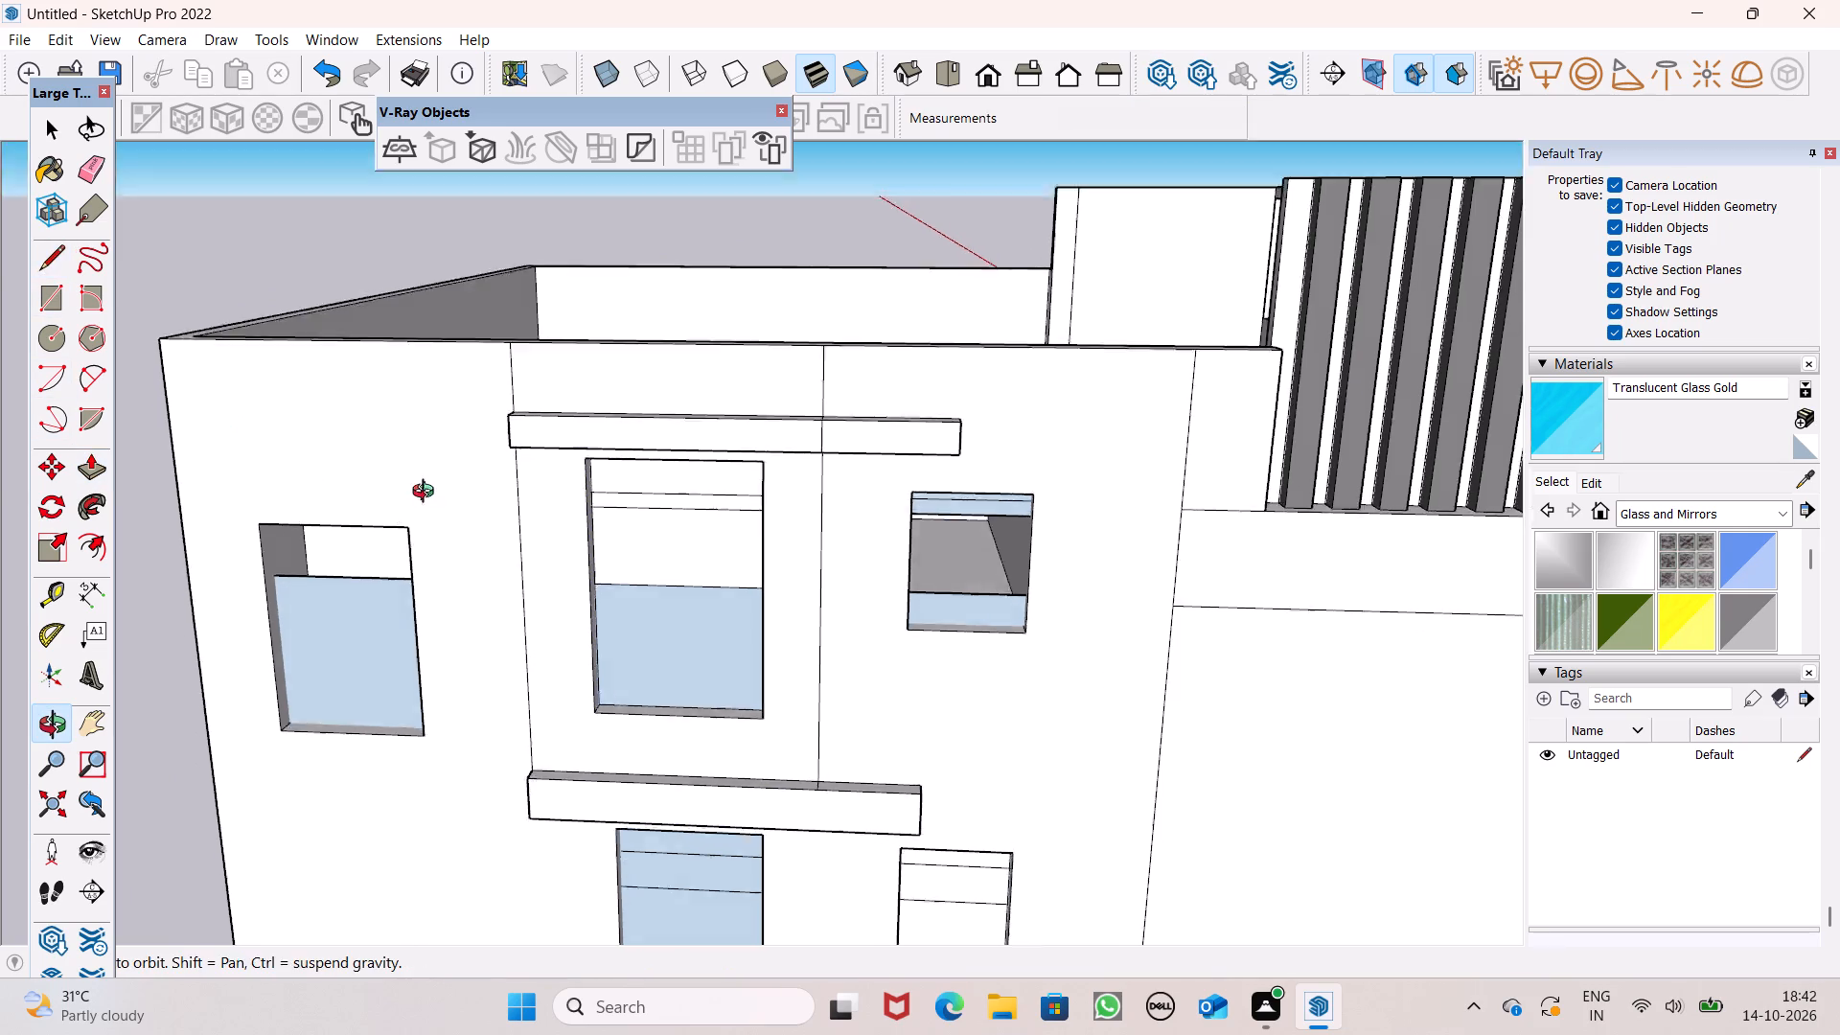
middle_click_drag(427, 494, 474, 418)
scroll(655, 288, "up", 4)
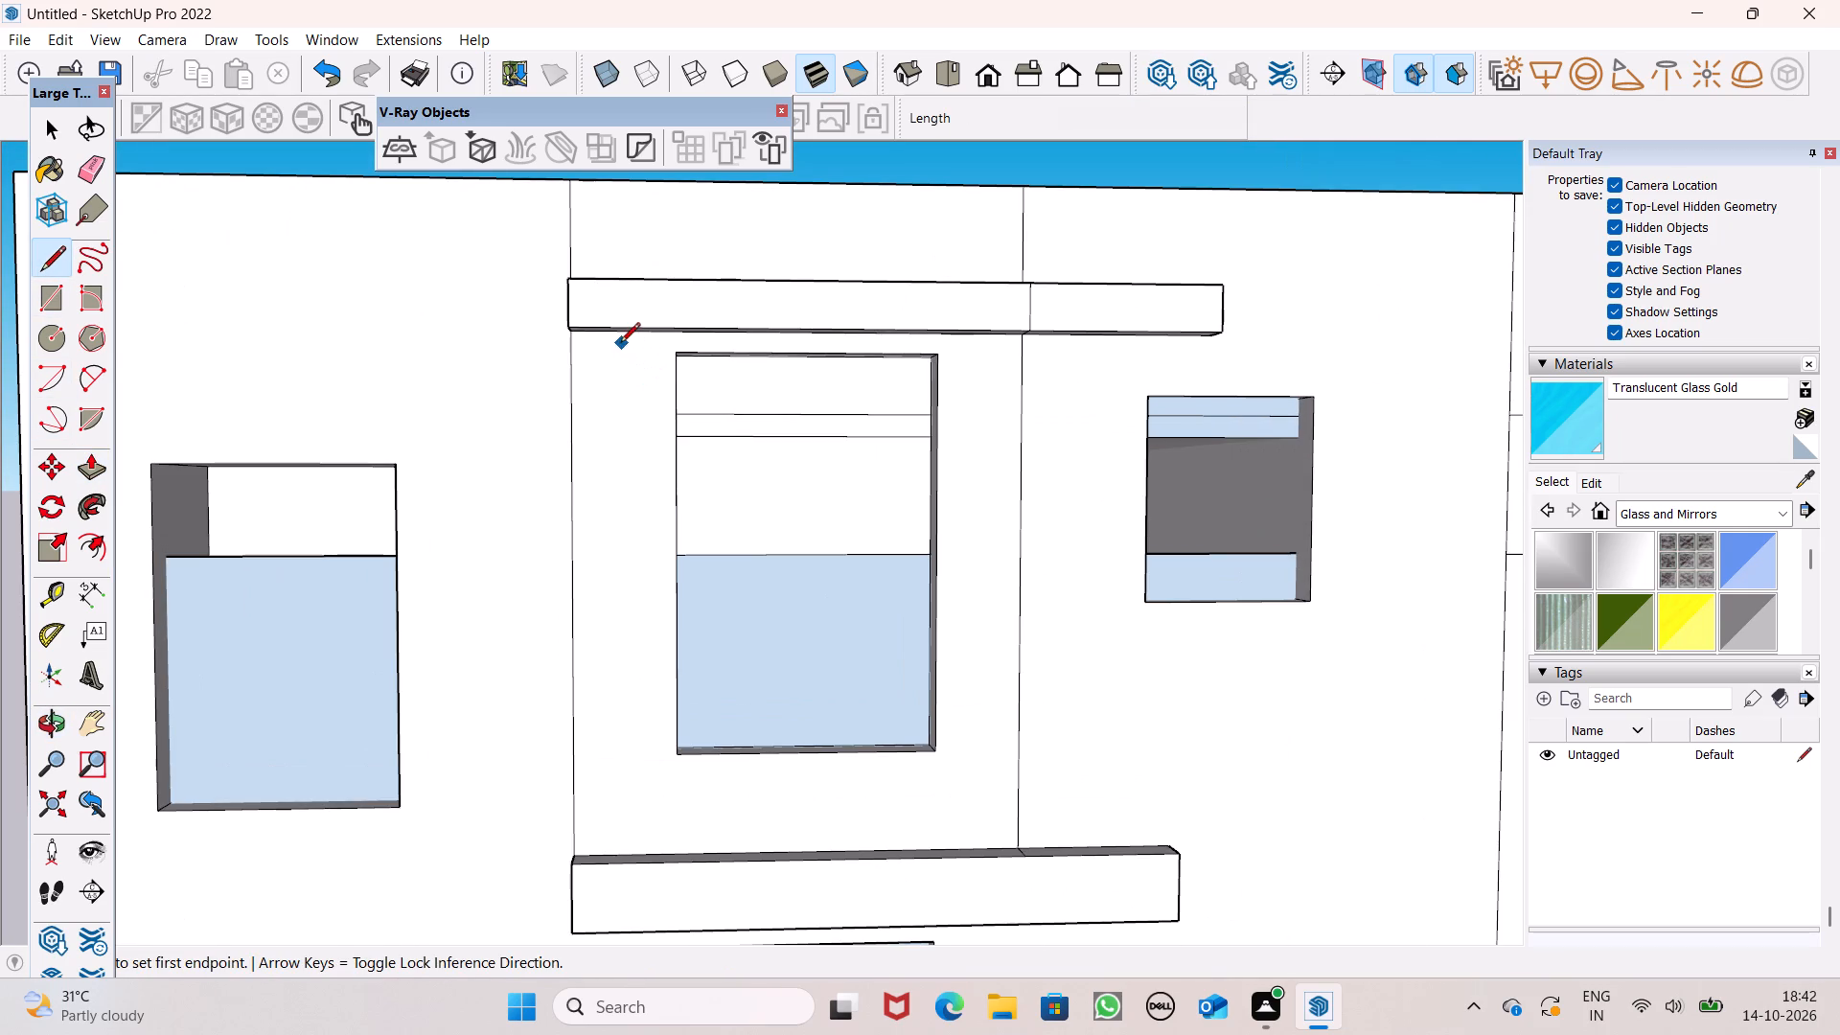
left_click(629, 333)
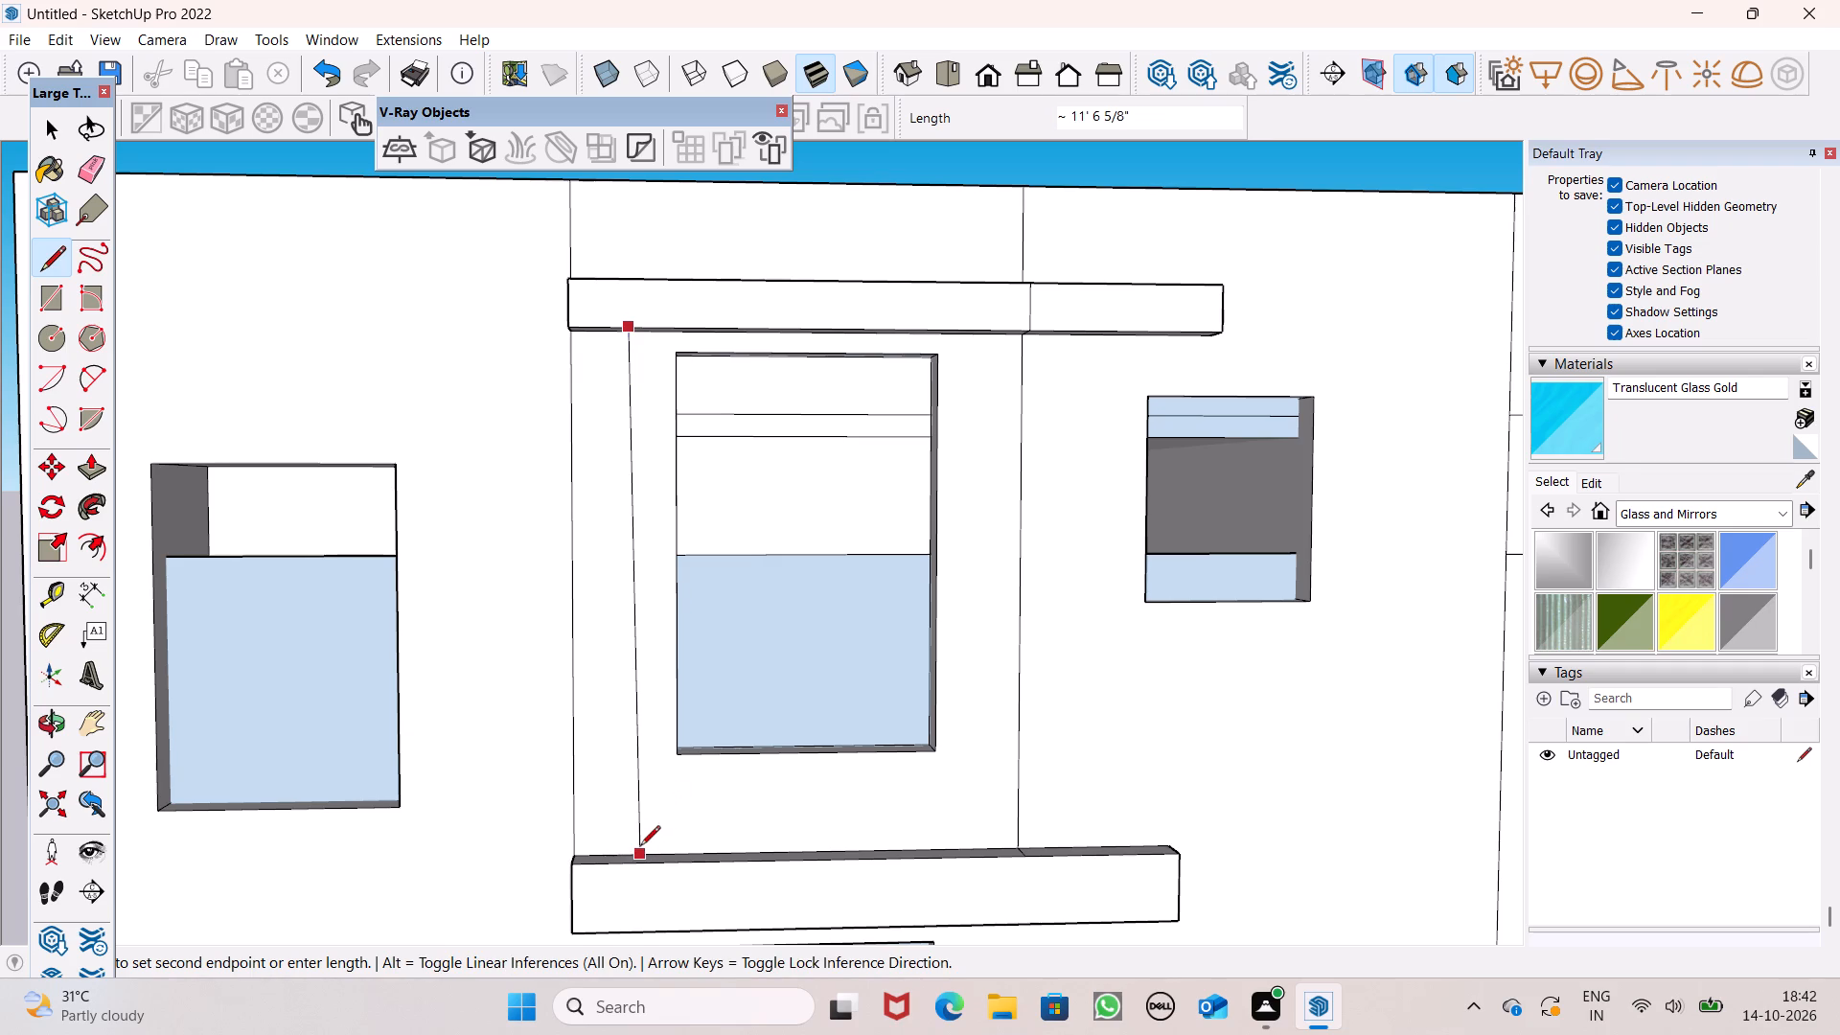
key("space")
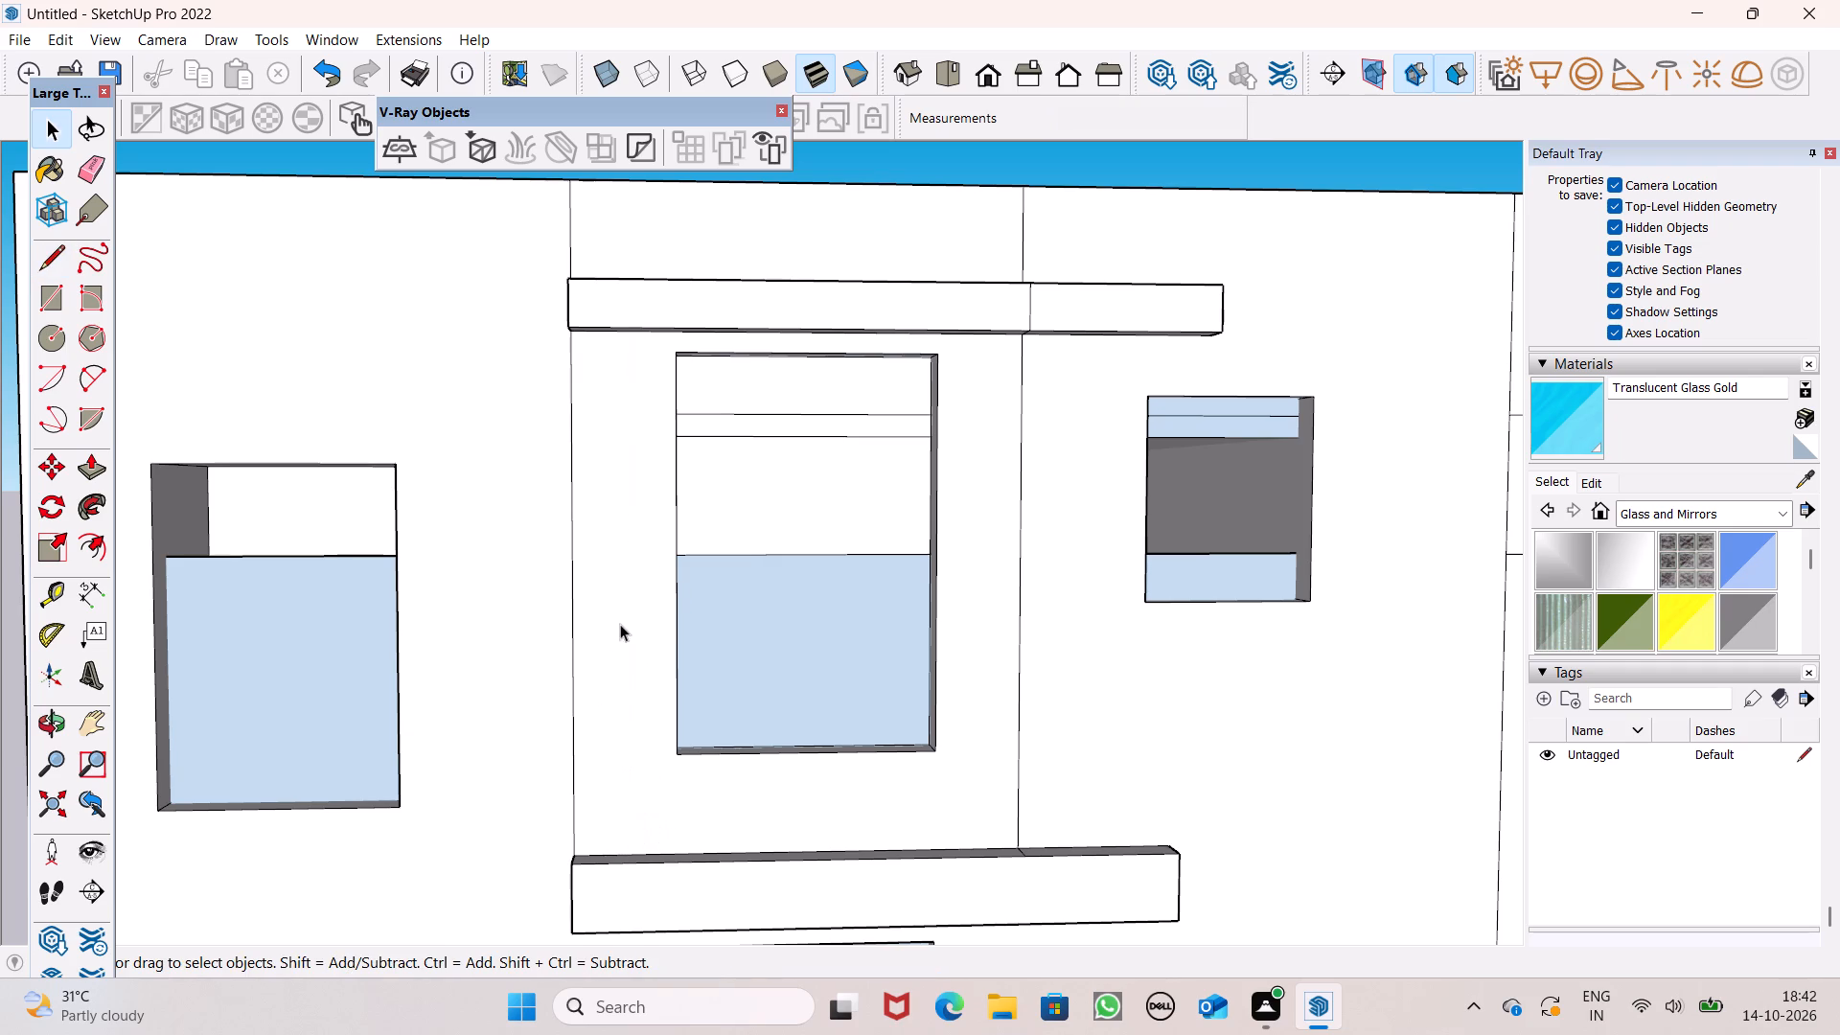
Draw a vertical line about 11' 6" long between the upper and lower bands, between the panel's rear edge and its window.
left_click(63, 243)
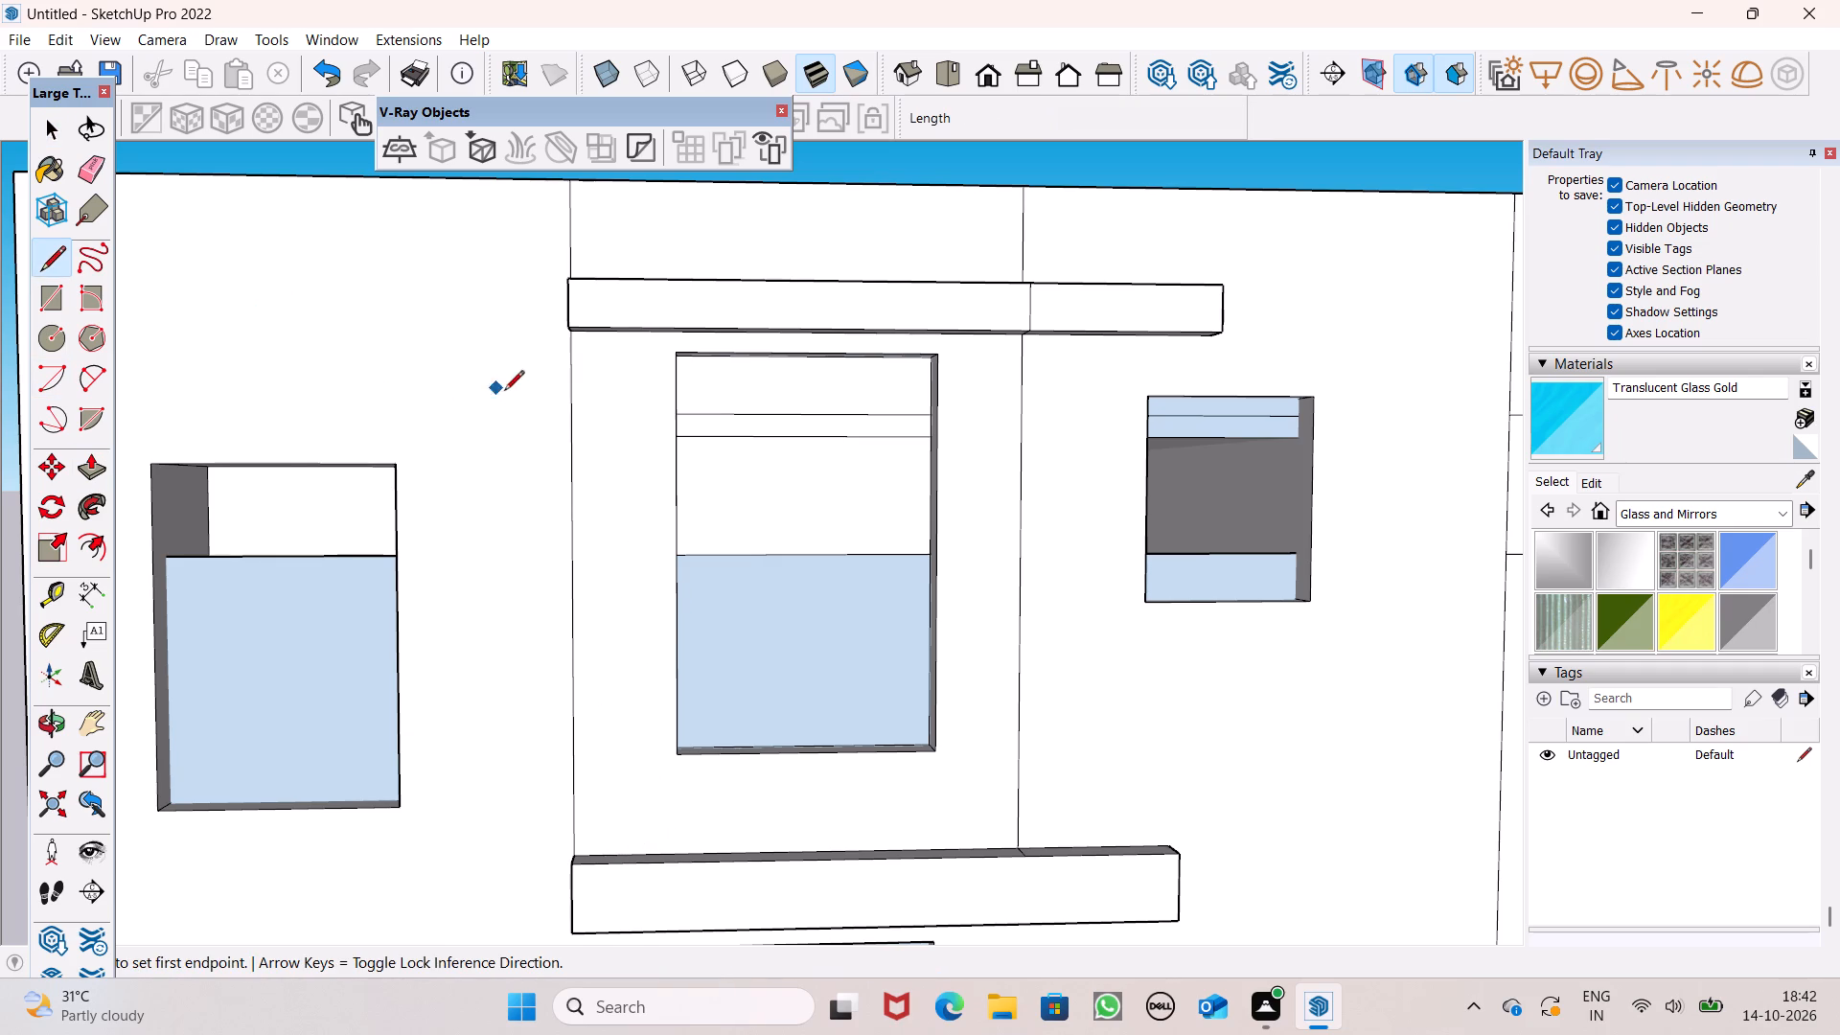
scroll(593, 388, "up", 5)
middle_click_drag(638, 392, 670, 265)
scroll(644, 330, "down", 1)
scroll(670, 265, "up", 1)
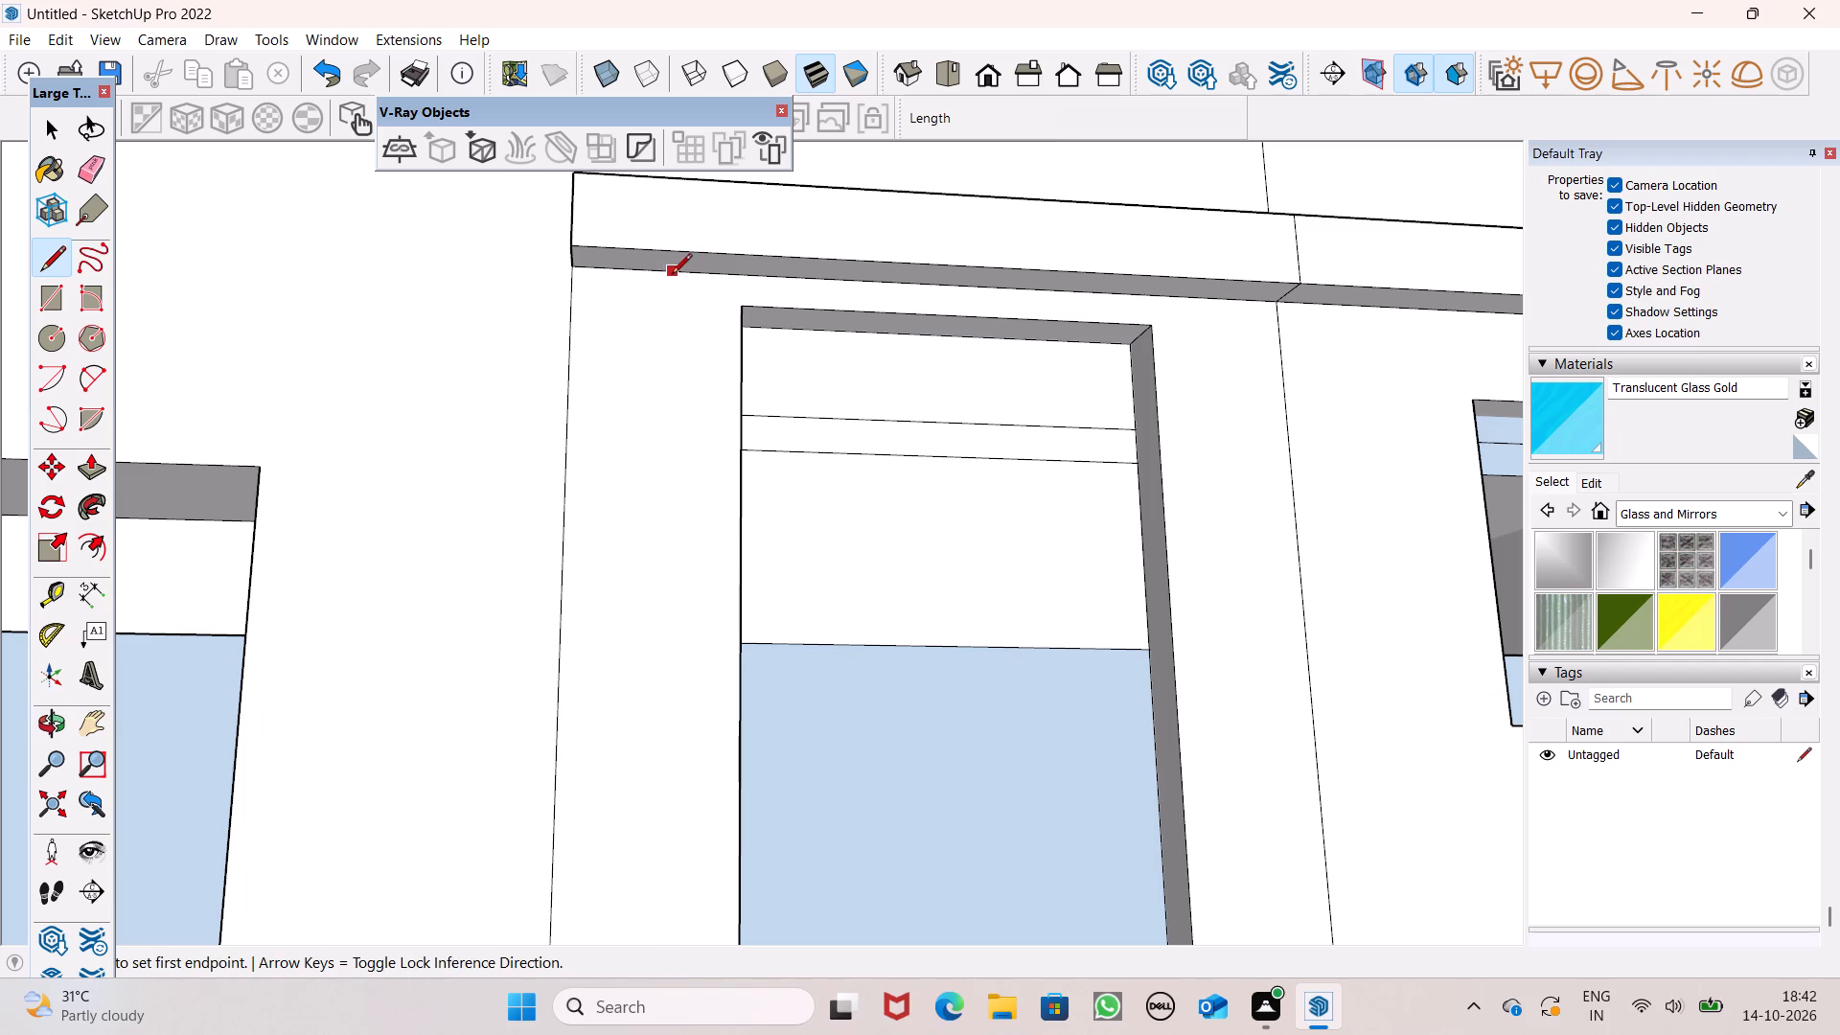
left_click(672, 275)
scroll(665, 466, "down", 3)
scroll(650, 633, "down", 2)
scroll(650, 632, "up", 1)
middle_click_drag(681, 816, 681, 853)
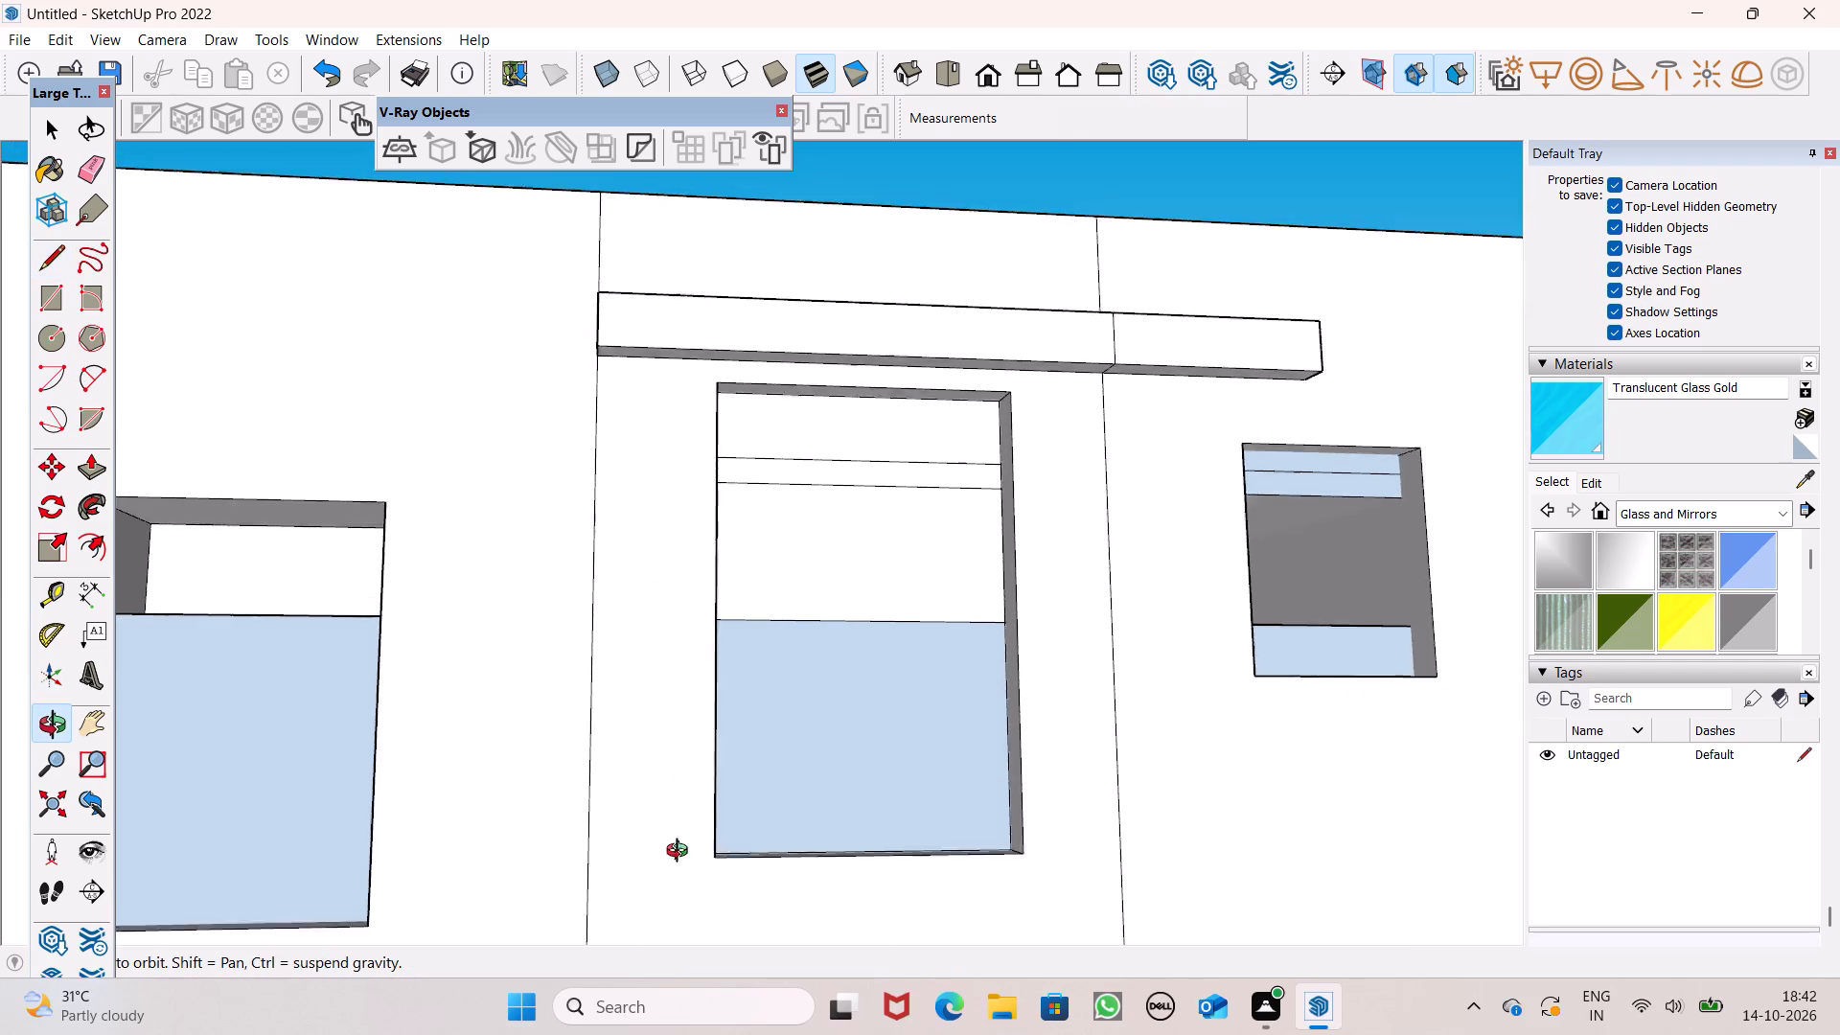
middle_click_drag(681, 853, 682, 969)
scroll(687, 745, "down", 1)
scroll(687, 743, "up", 1)
scroll(687, 743, "down", 4)
scroll(691, 816, "up", 1)
scroll(691, 816, "down", 3)
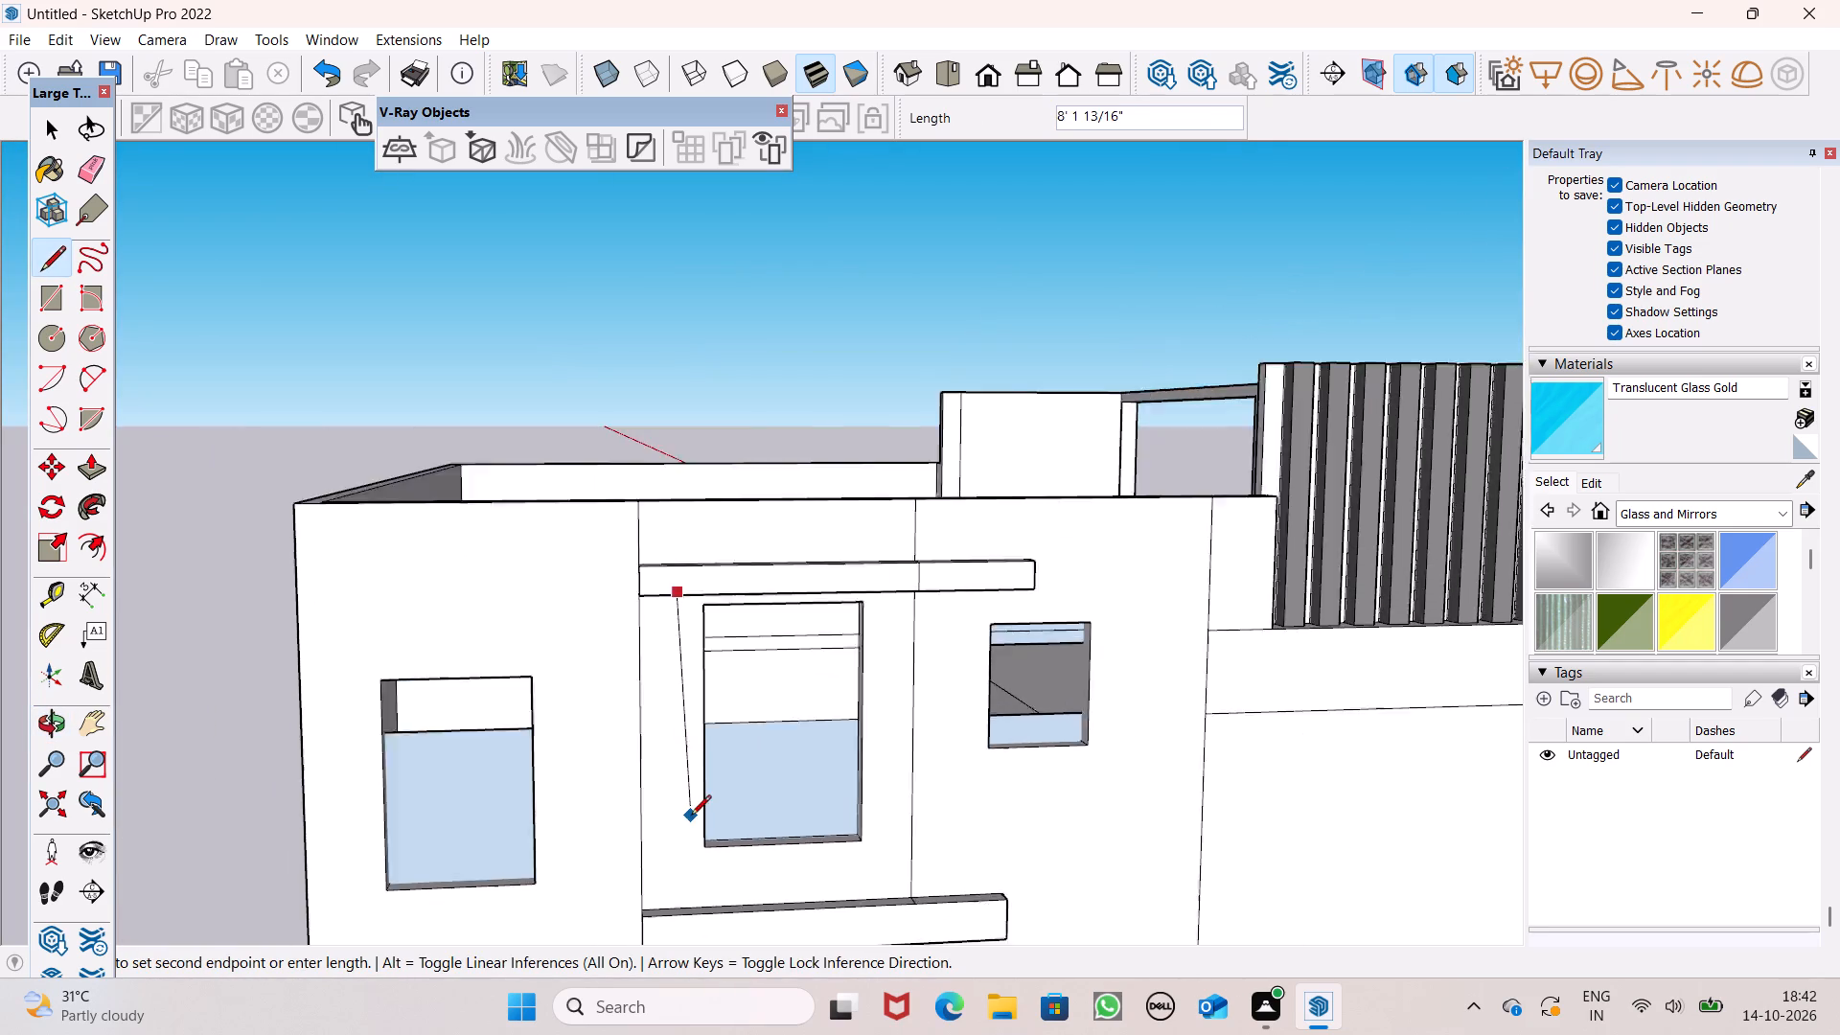
scroll(691, 816, "down", 2)
middle_click_drag(708, 861, 711, 977)
scroll(736, 749, "down", 6)
scroll(725, 851, "down", 1)
scroll(722, 885, "up", 2)
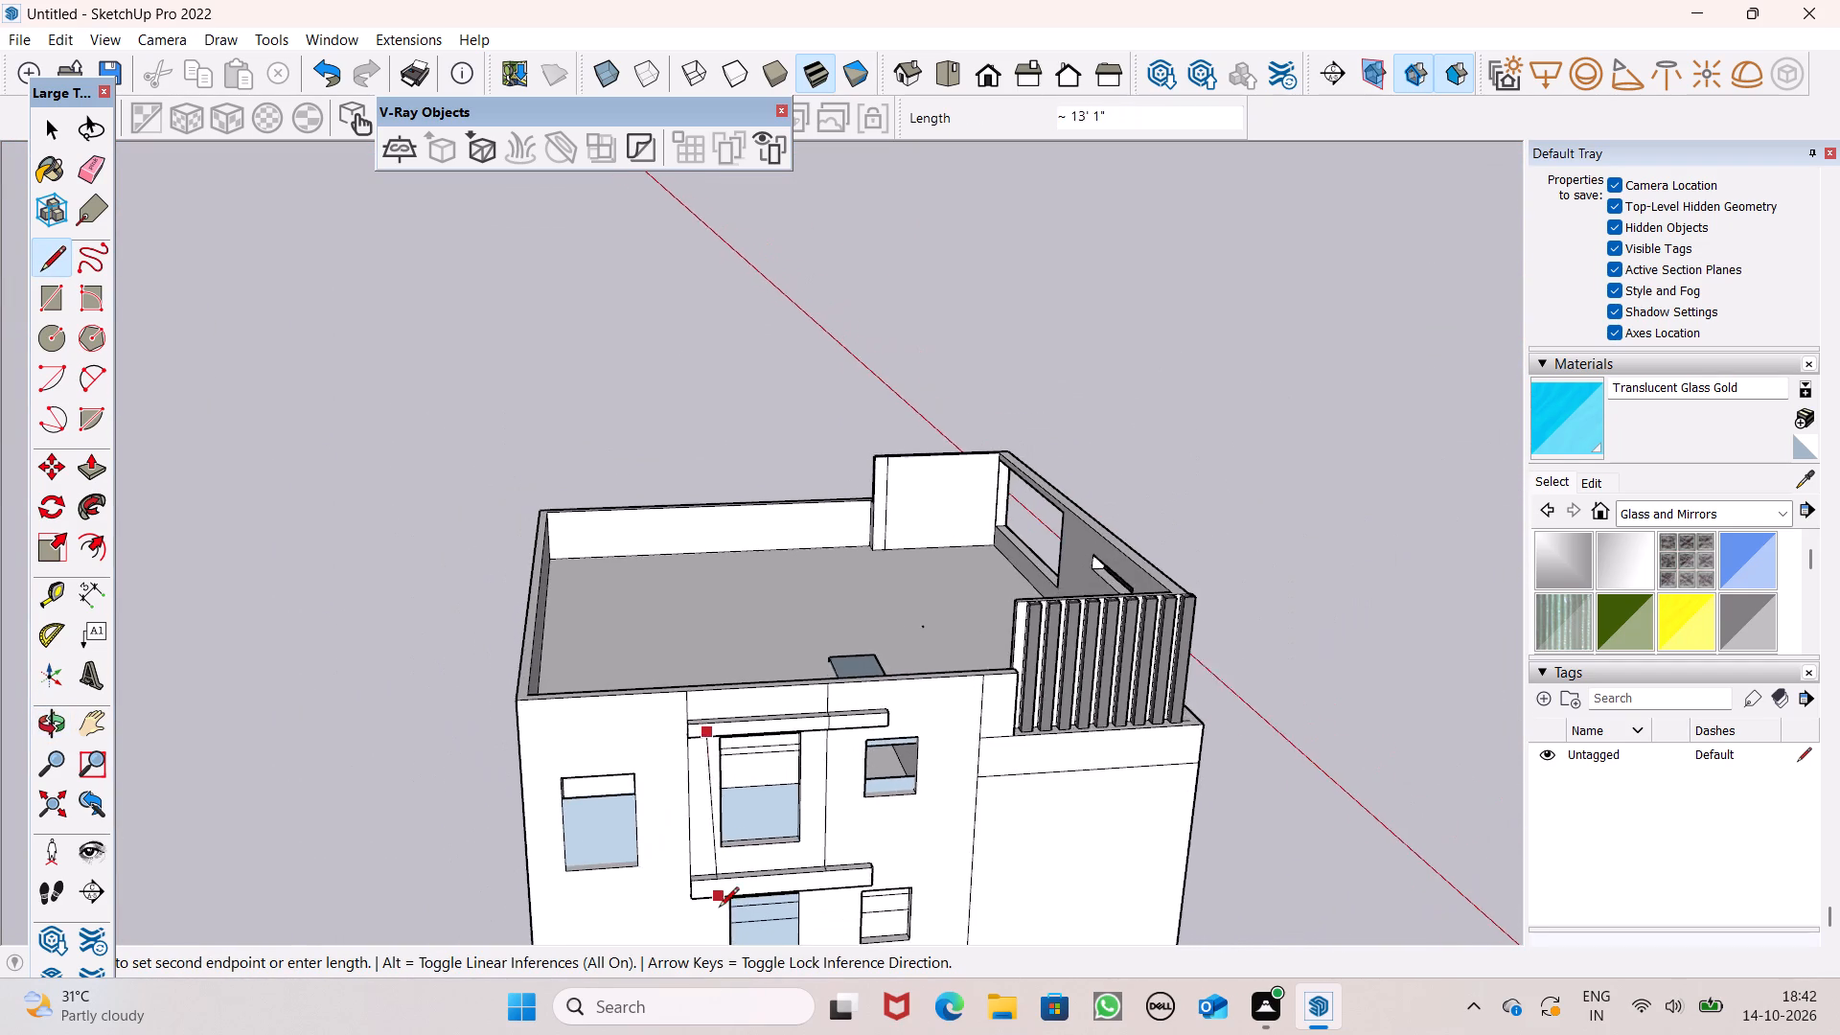
scroll(719, 908, "up", 9)
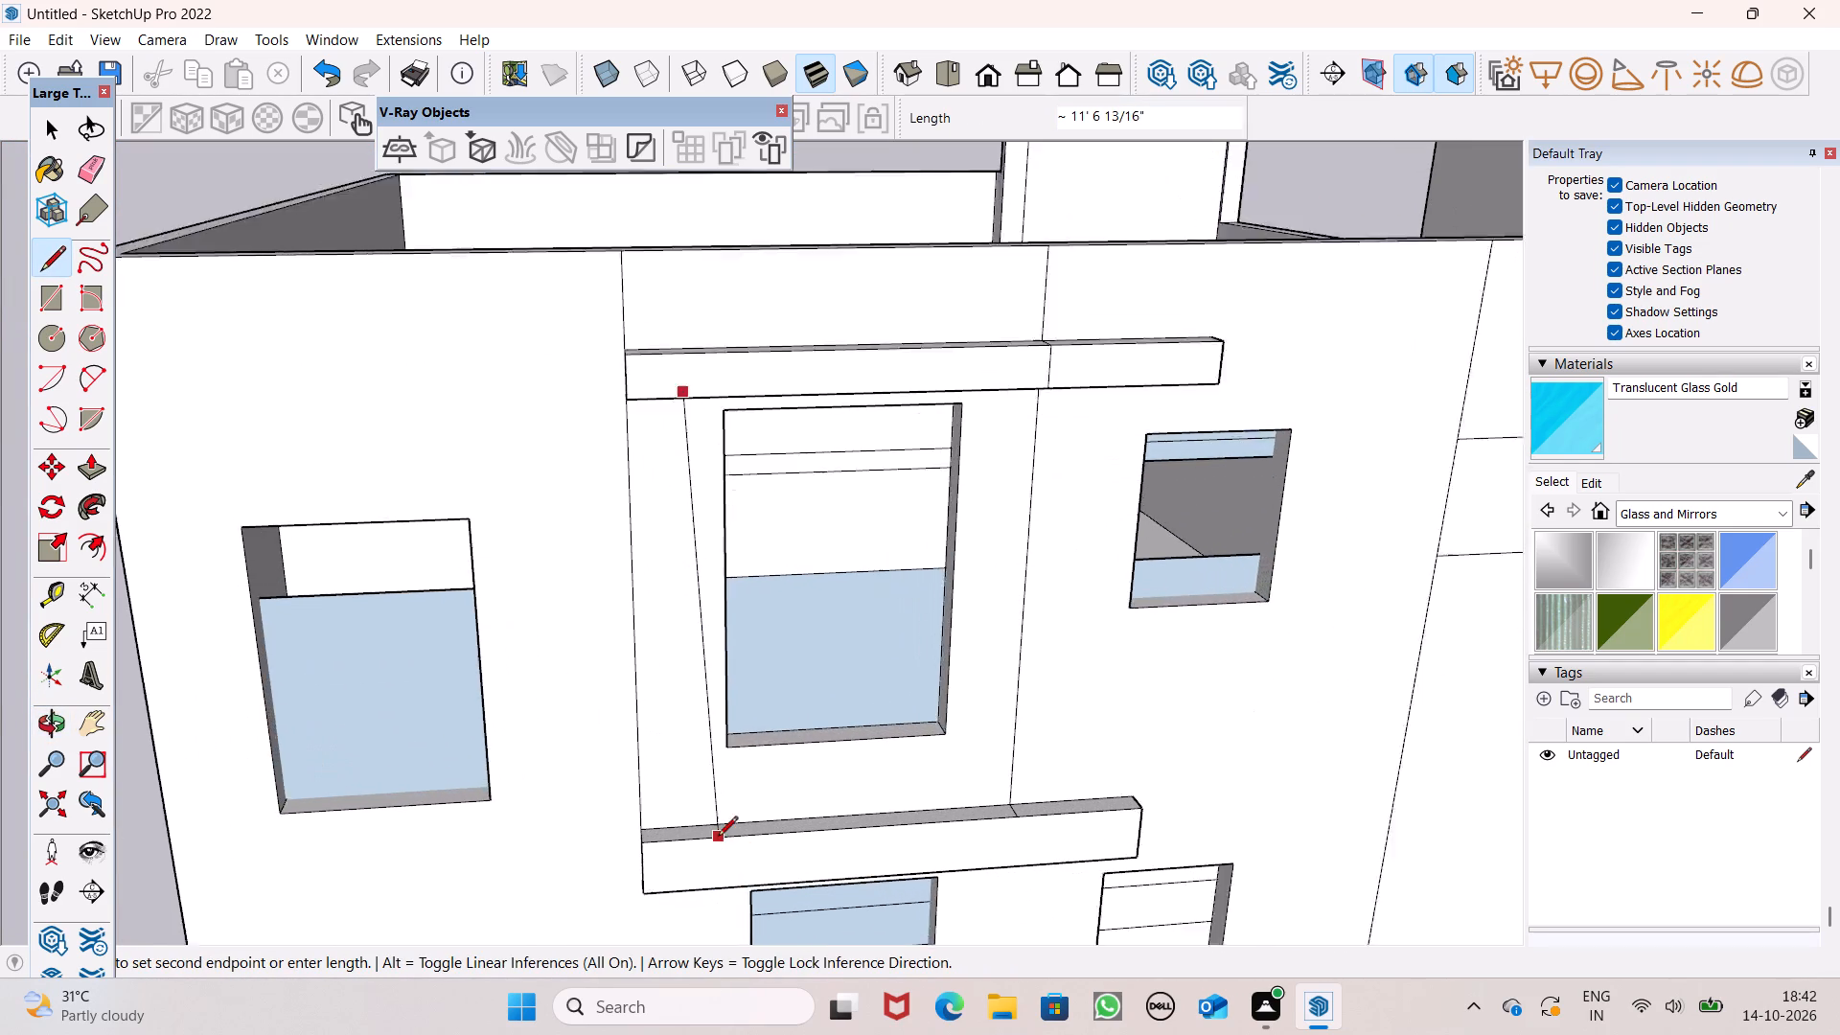
scroll(718, 838, "up", 2)
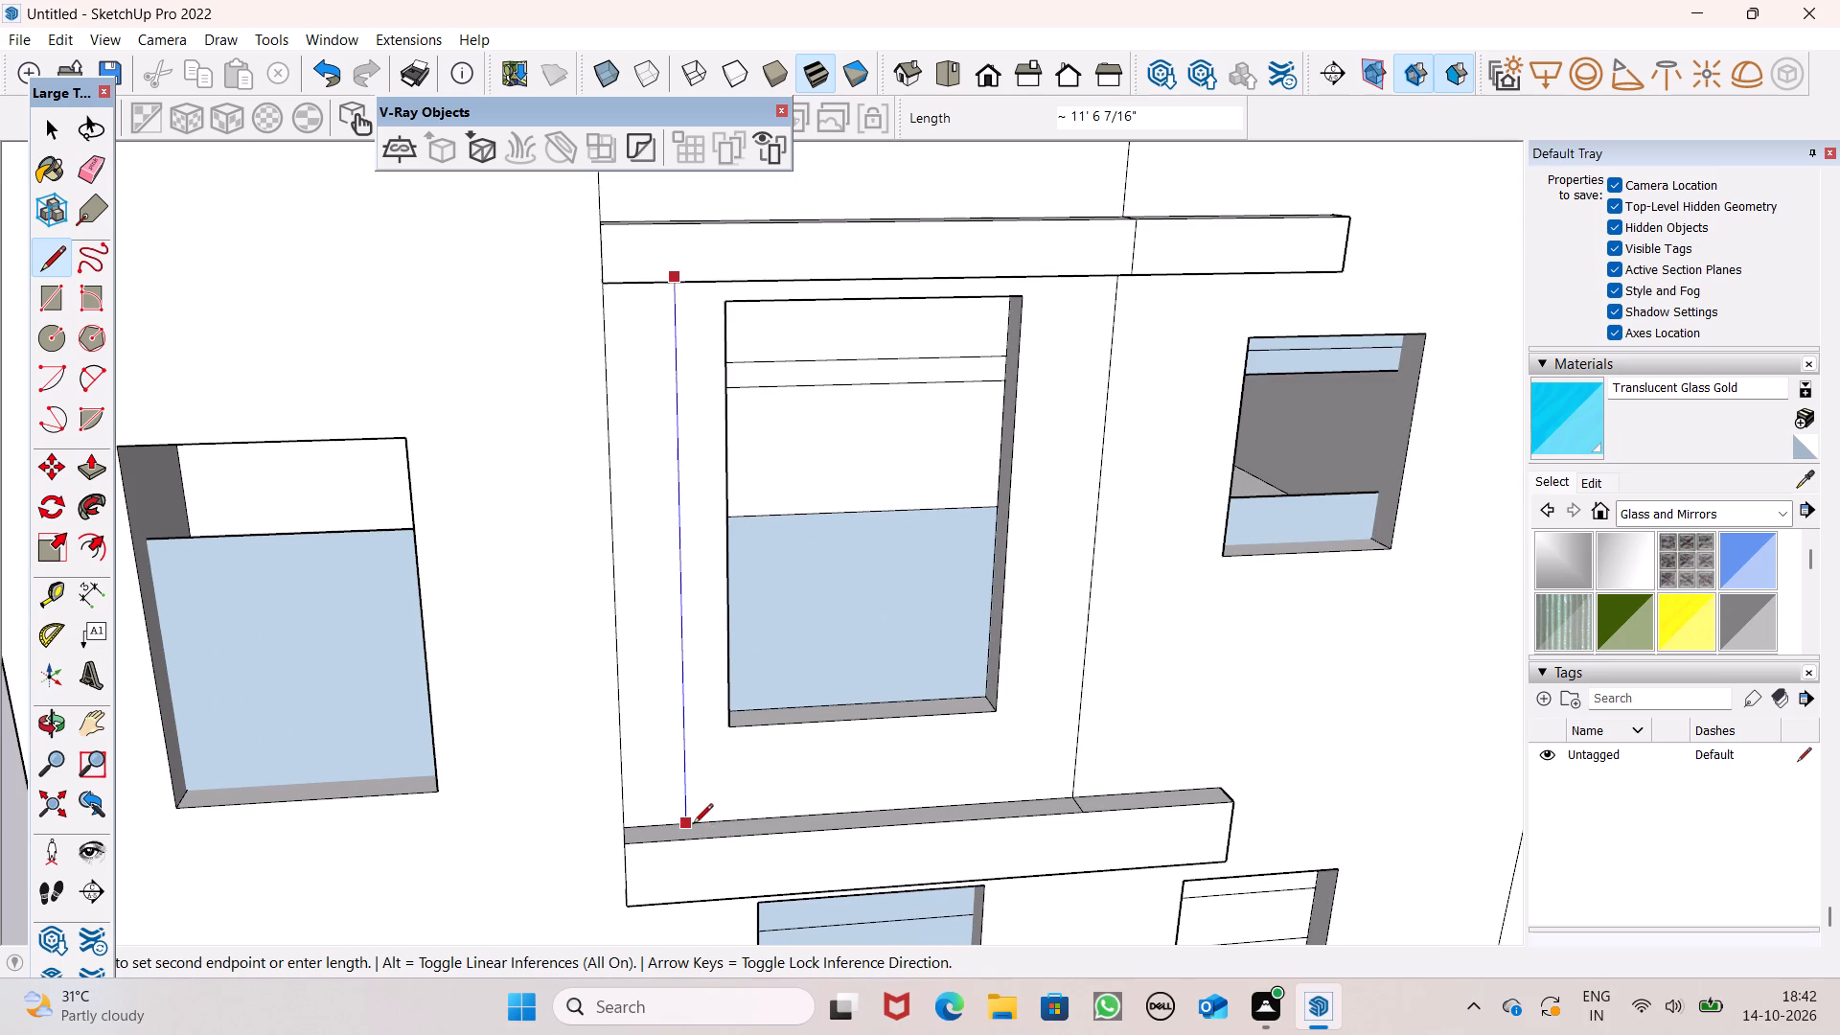
left_click(690, 824)
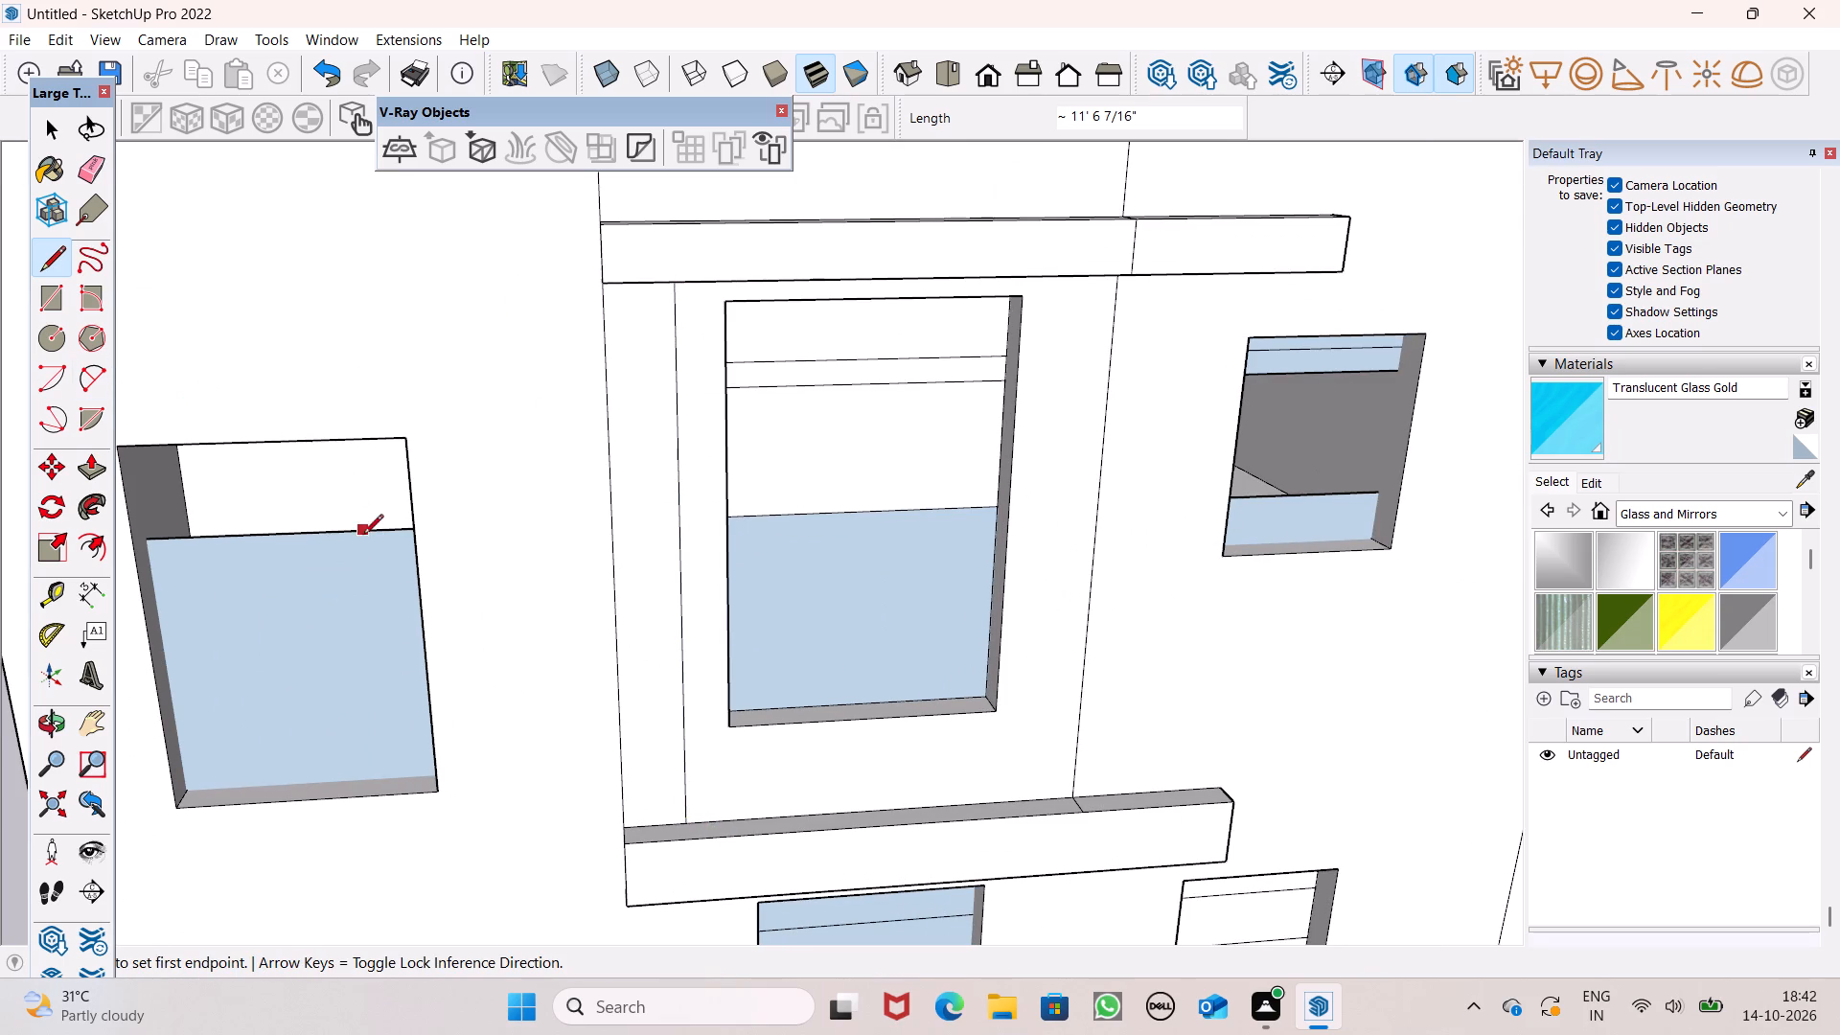
Pull the narrow vertical strip along the panel's rear edge 7 3/4" outwards, flush with the bands, to form a C-shaped frame.
scroll(371, 571, "down", 5)
key("space")
left_click(84, 467)
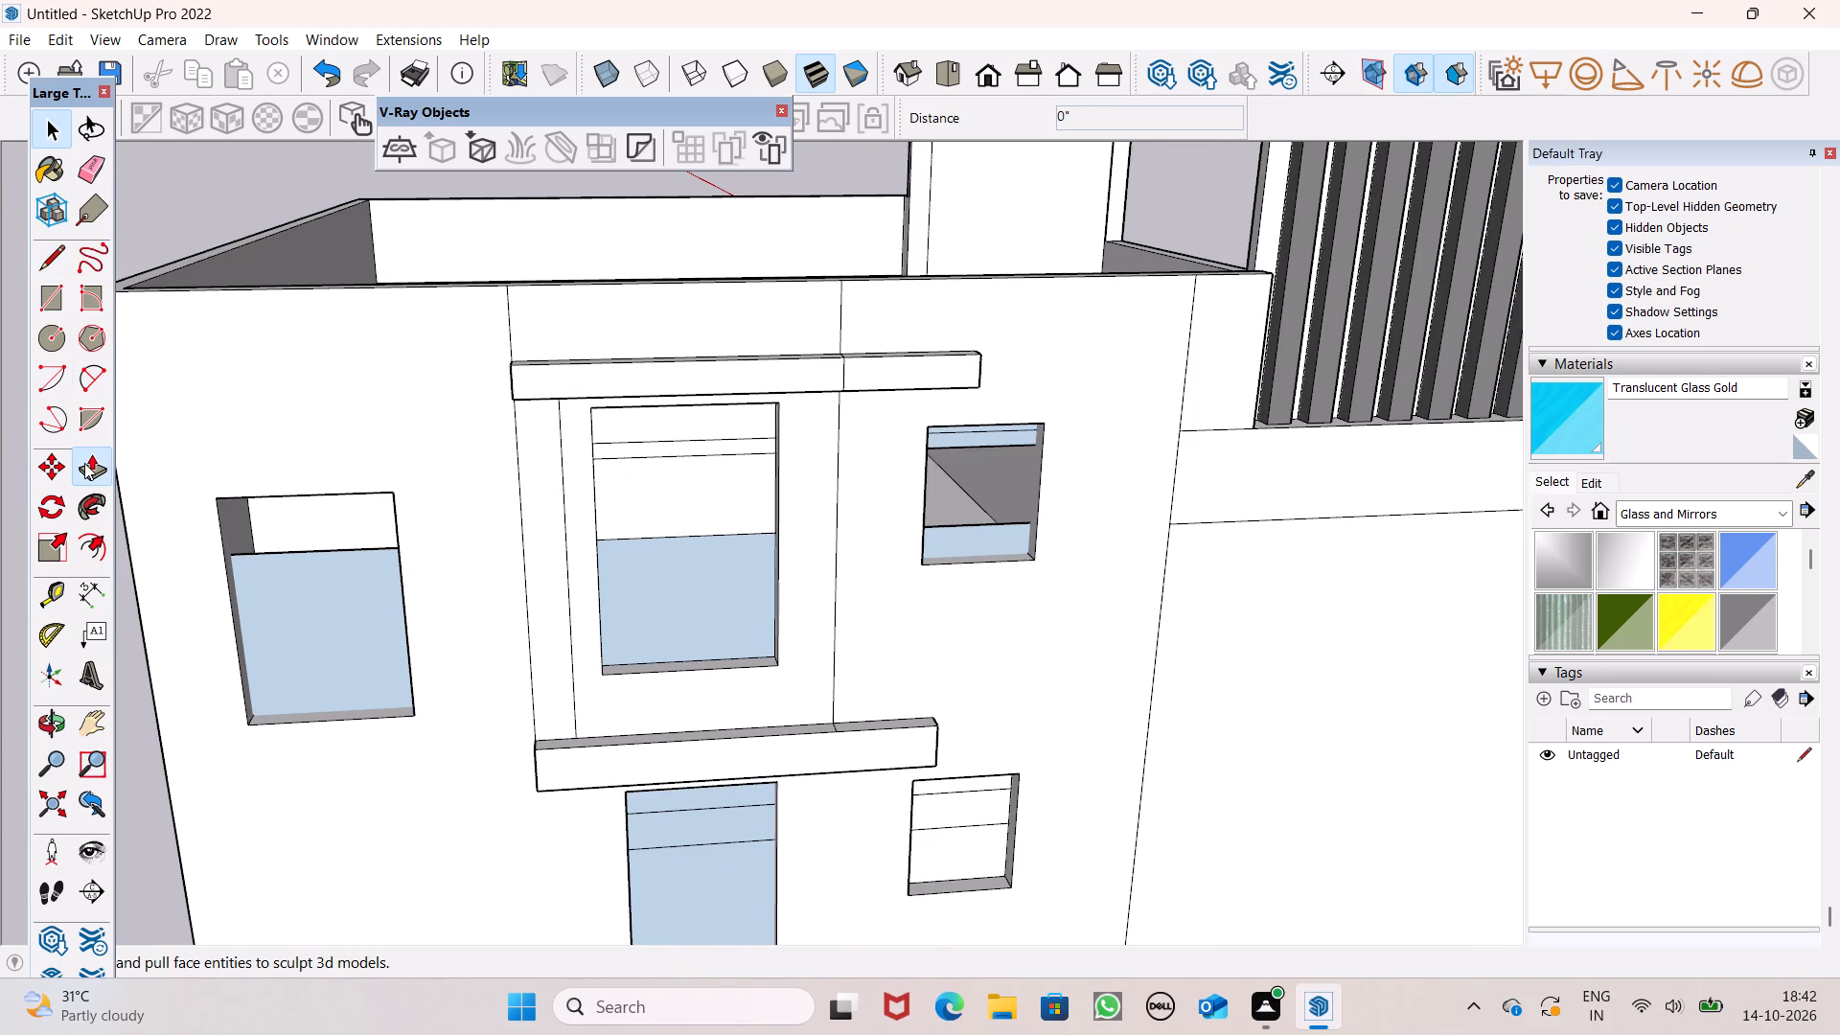
scroll(285, 429, "down", 2)
scroll(480, 528, "down", 2)
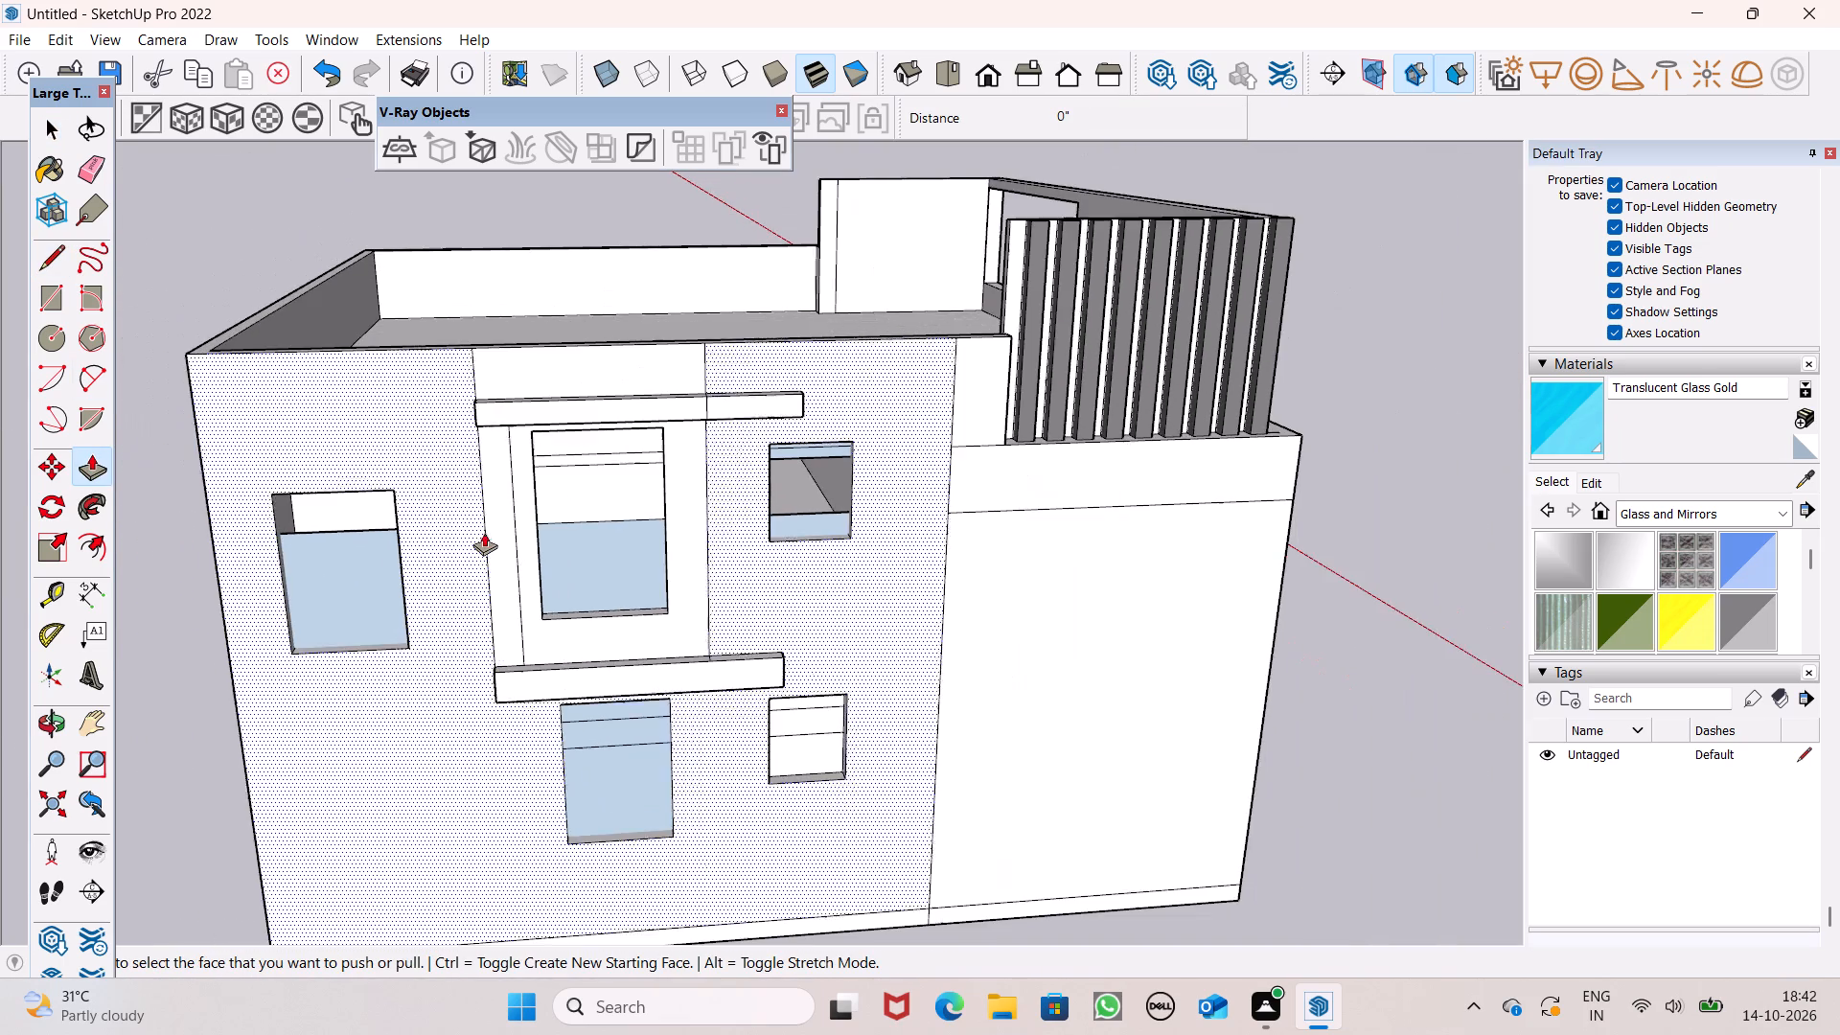
scroll(525, 528, "down", 3)
middle_click_drag(534, 593, 534, 769)
scroll(526, 714, "up", 5)
left_click_drag(524, 704, 558, 735)
scroll(503, 514, "down", 4)
scroll(458, 395, "down", 2)
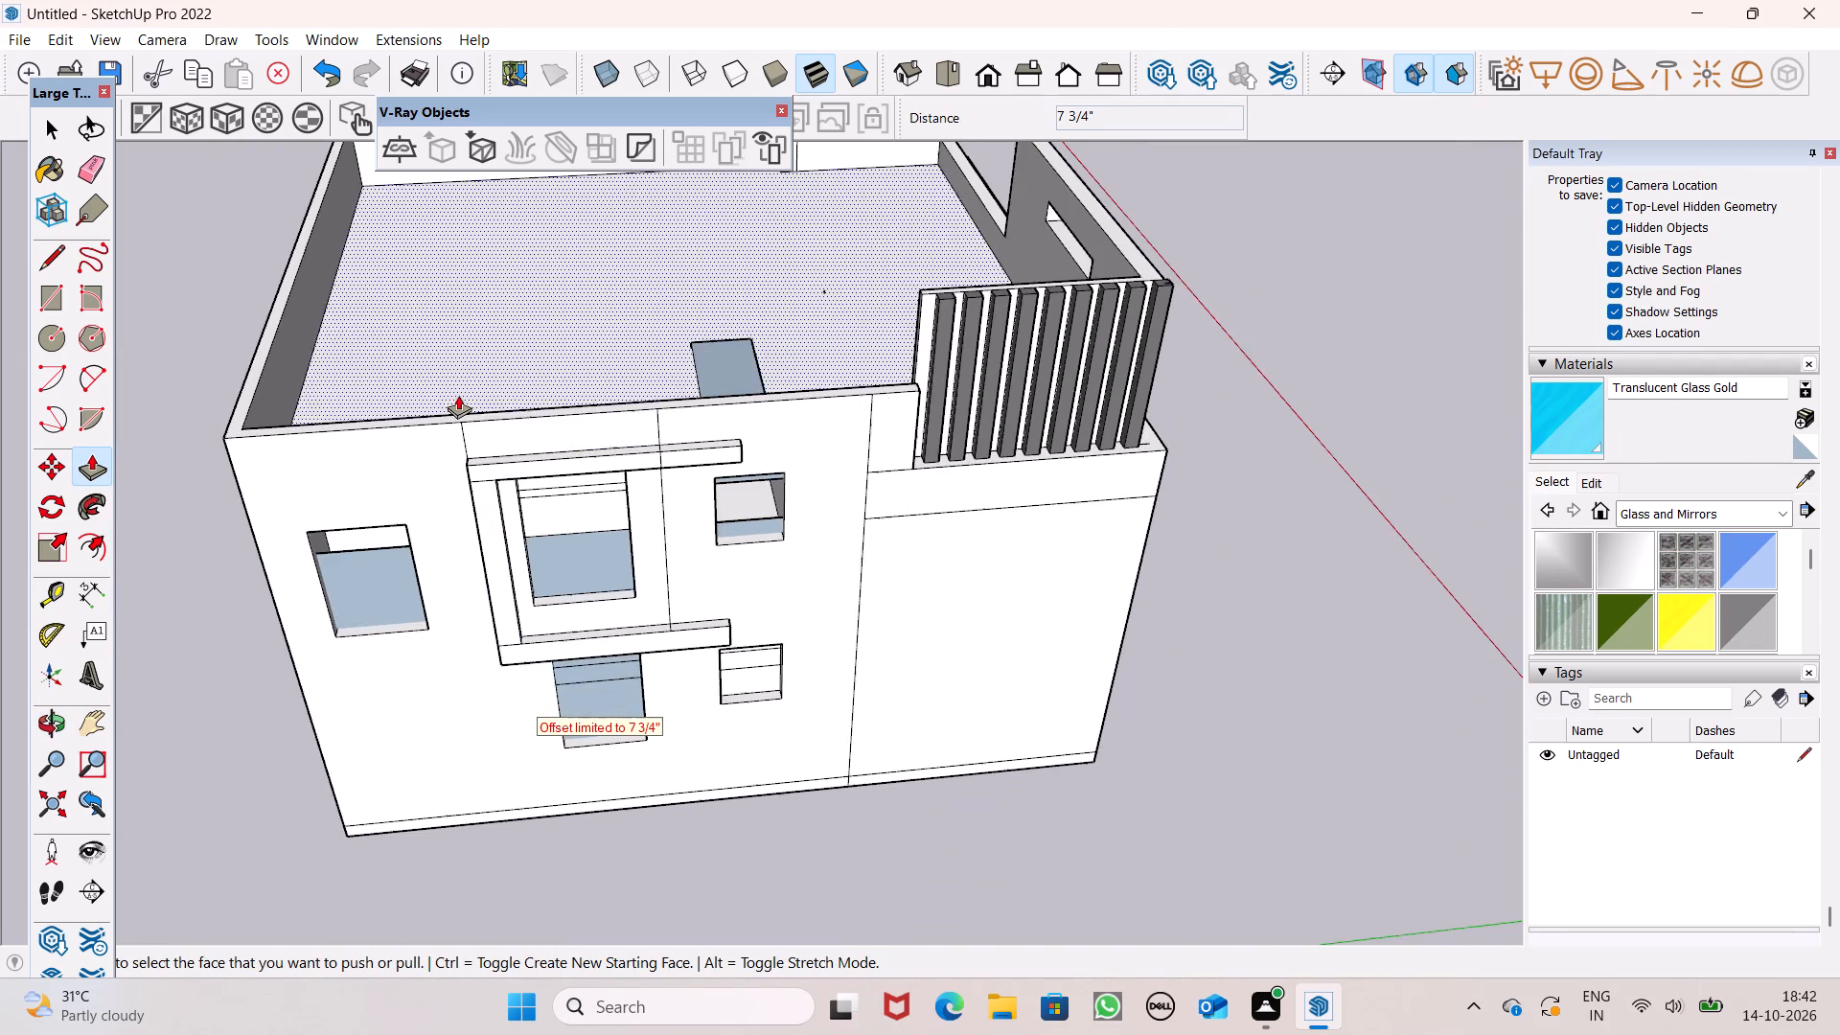
Choose the dark grey Color M06 from the Colors material library as the paint.
scroll(458, 395, "down", 3)
middle_click_drag(561, 516, 303, 331)
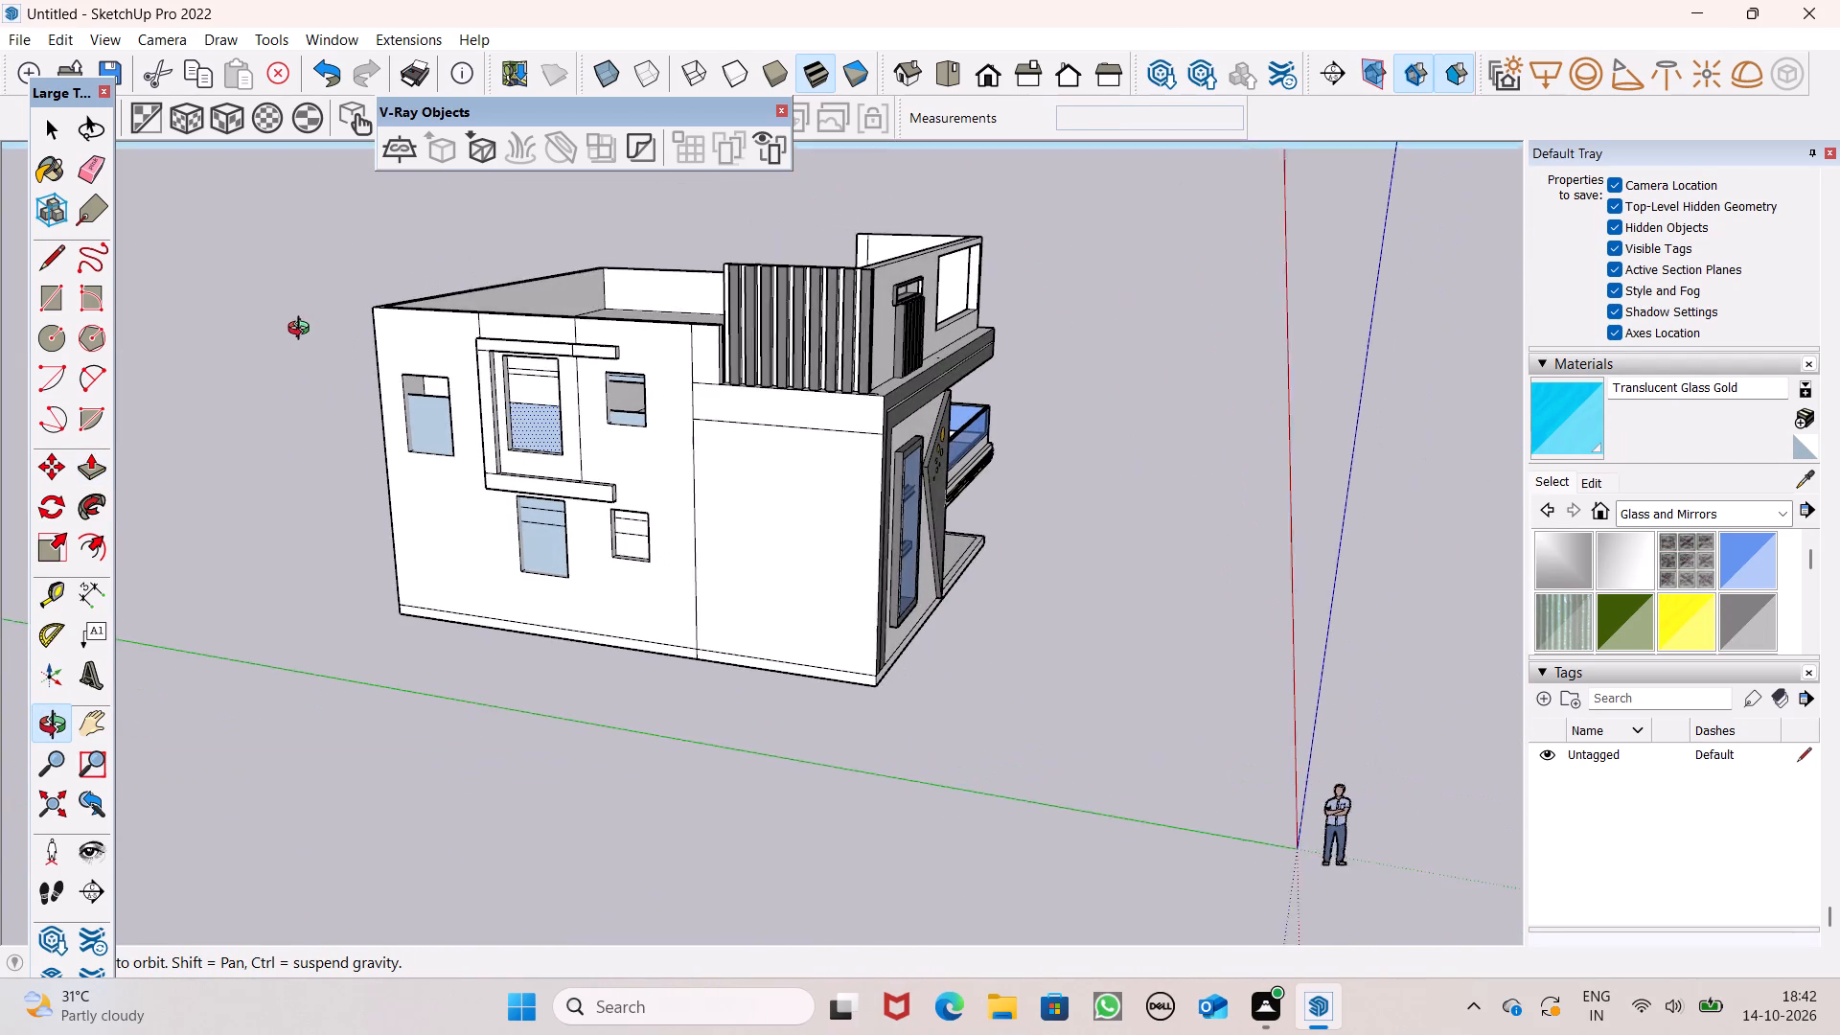
middle_click_drag(303, 331, 323, 313)
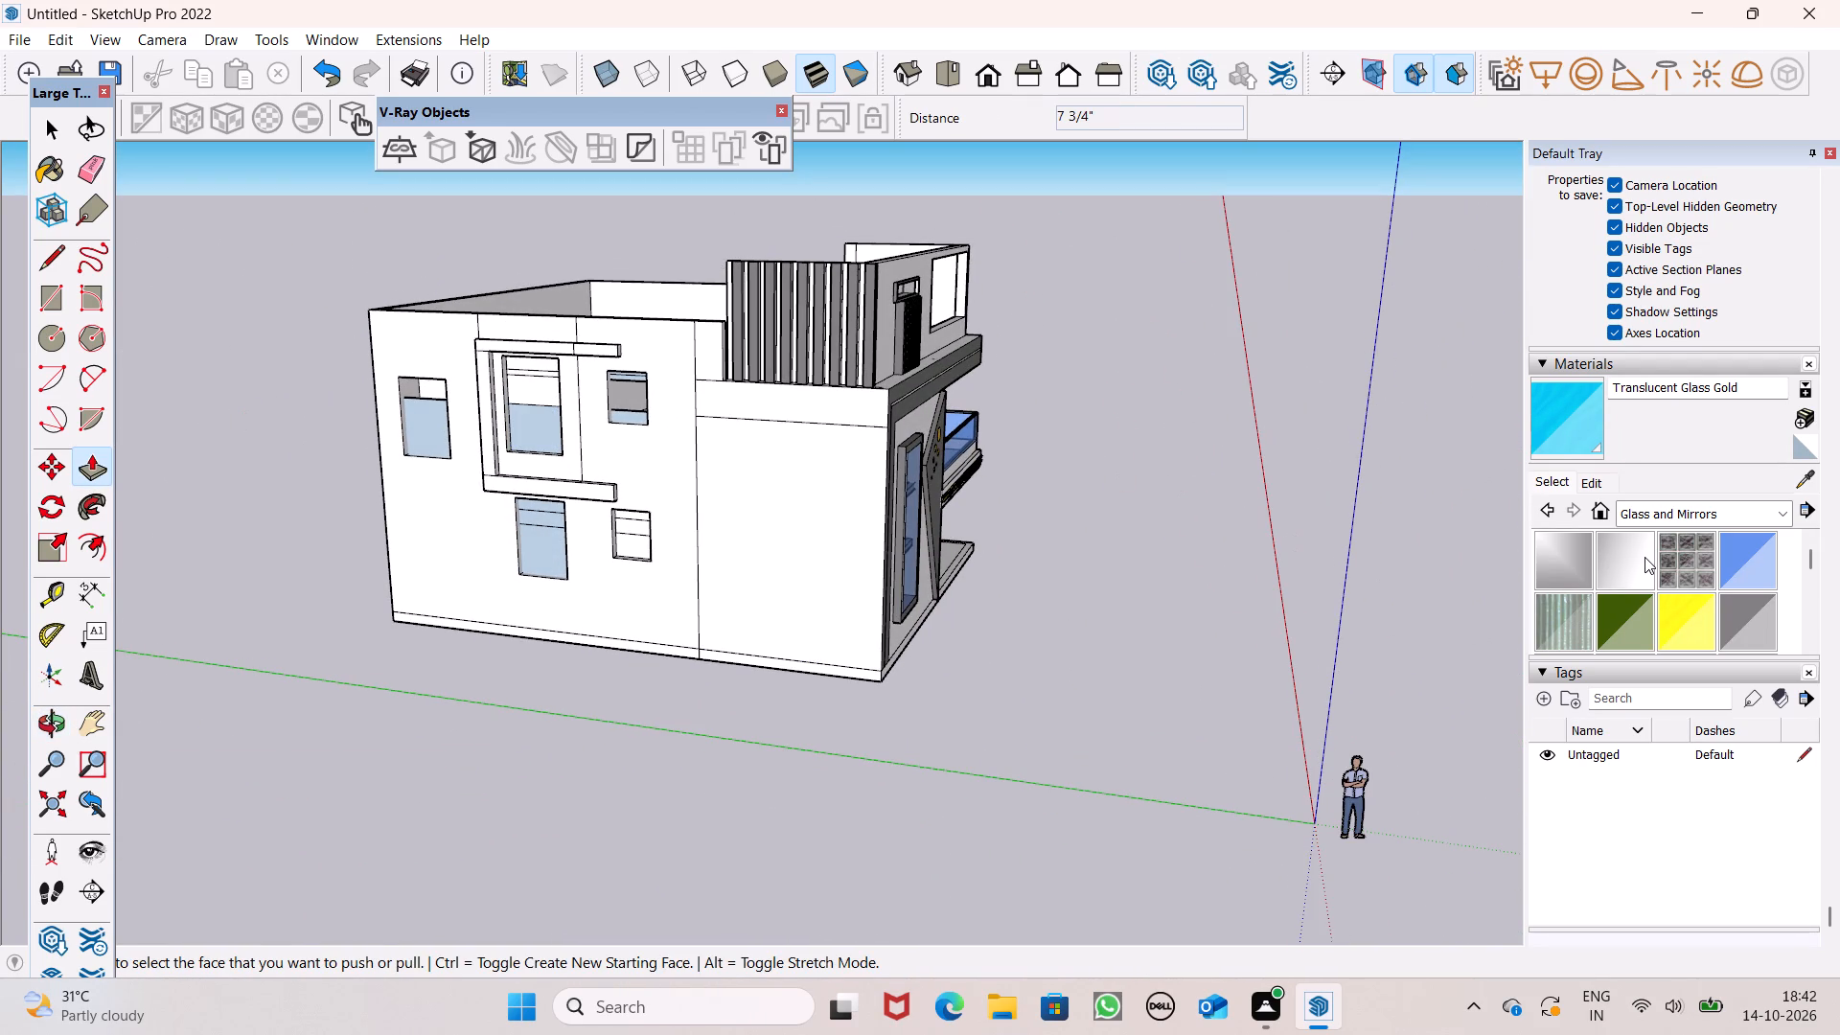
scroll(1644, 557, "down", 2)
left_click(1789, 507)
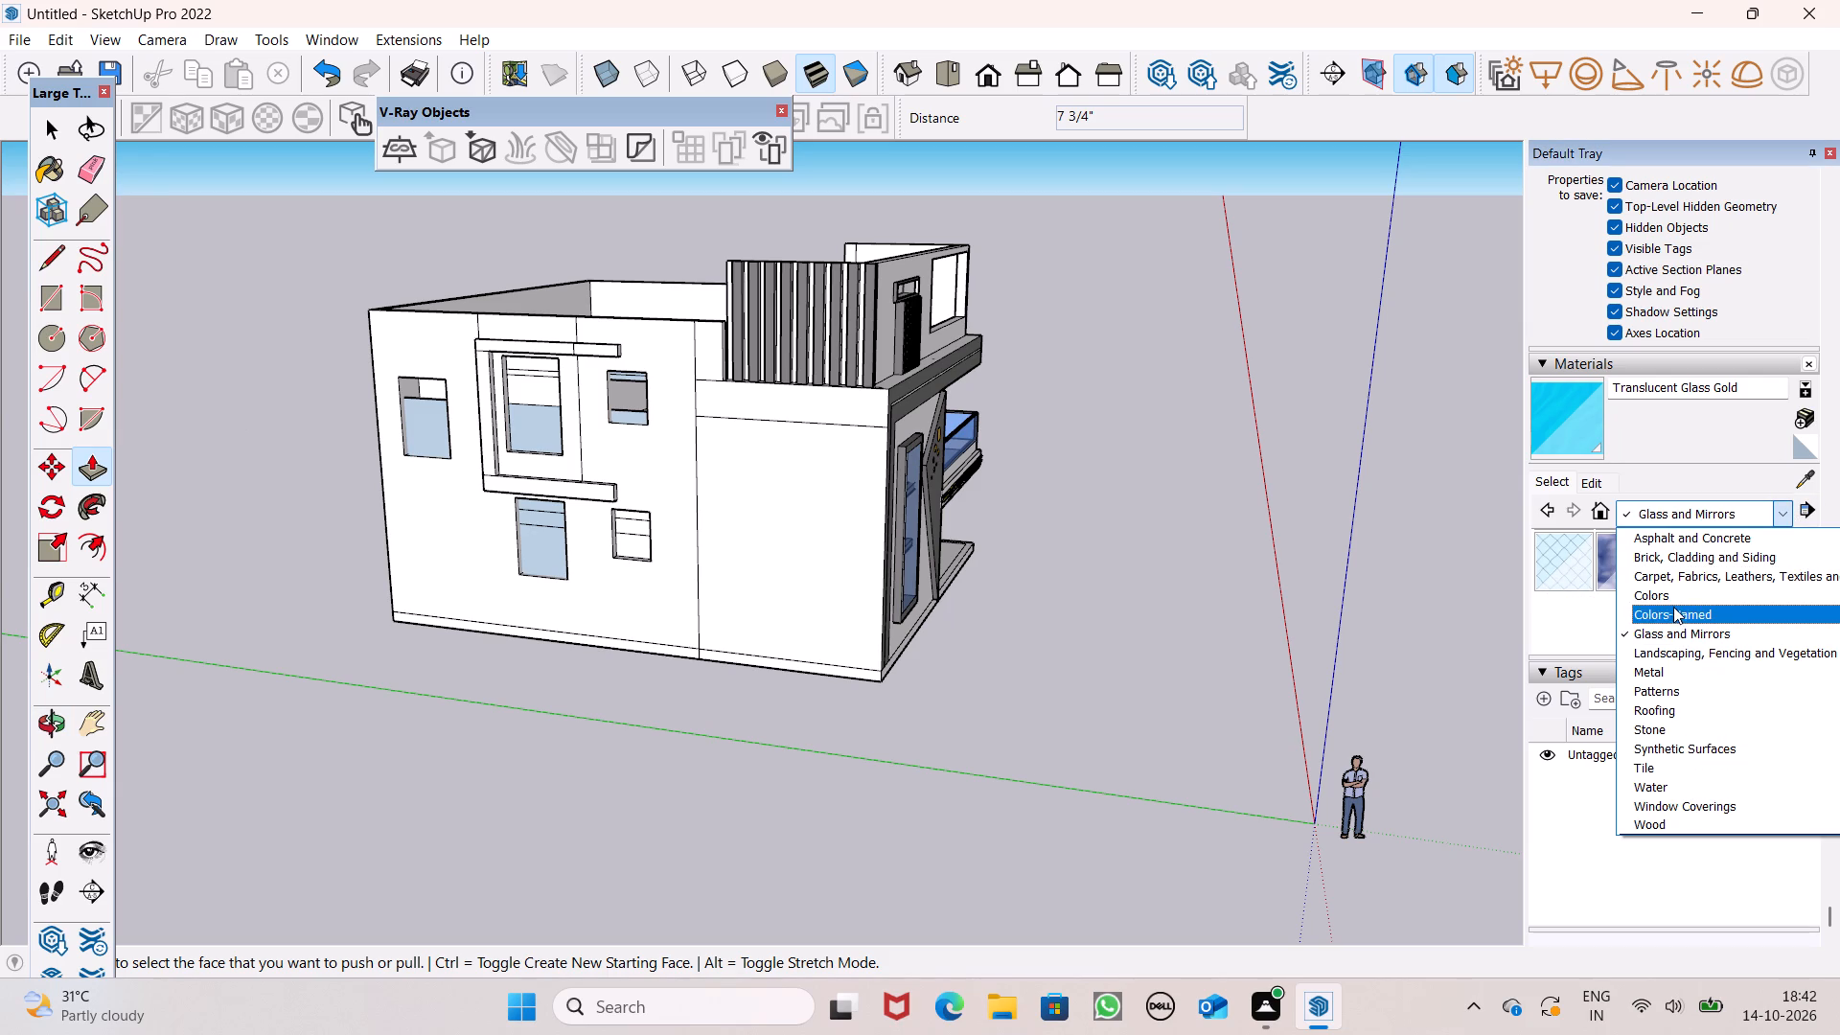
left_click(1673, 595)
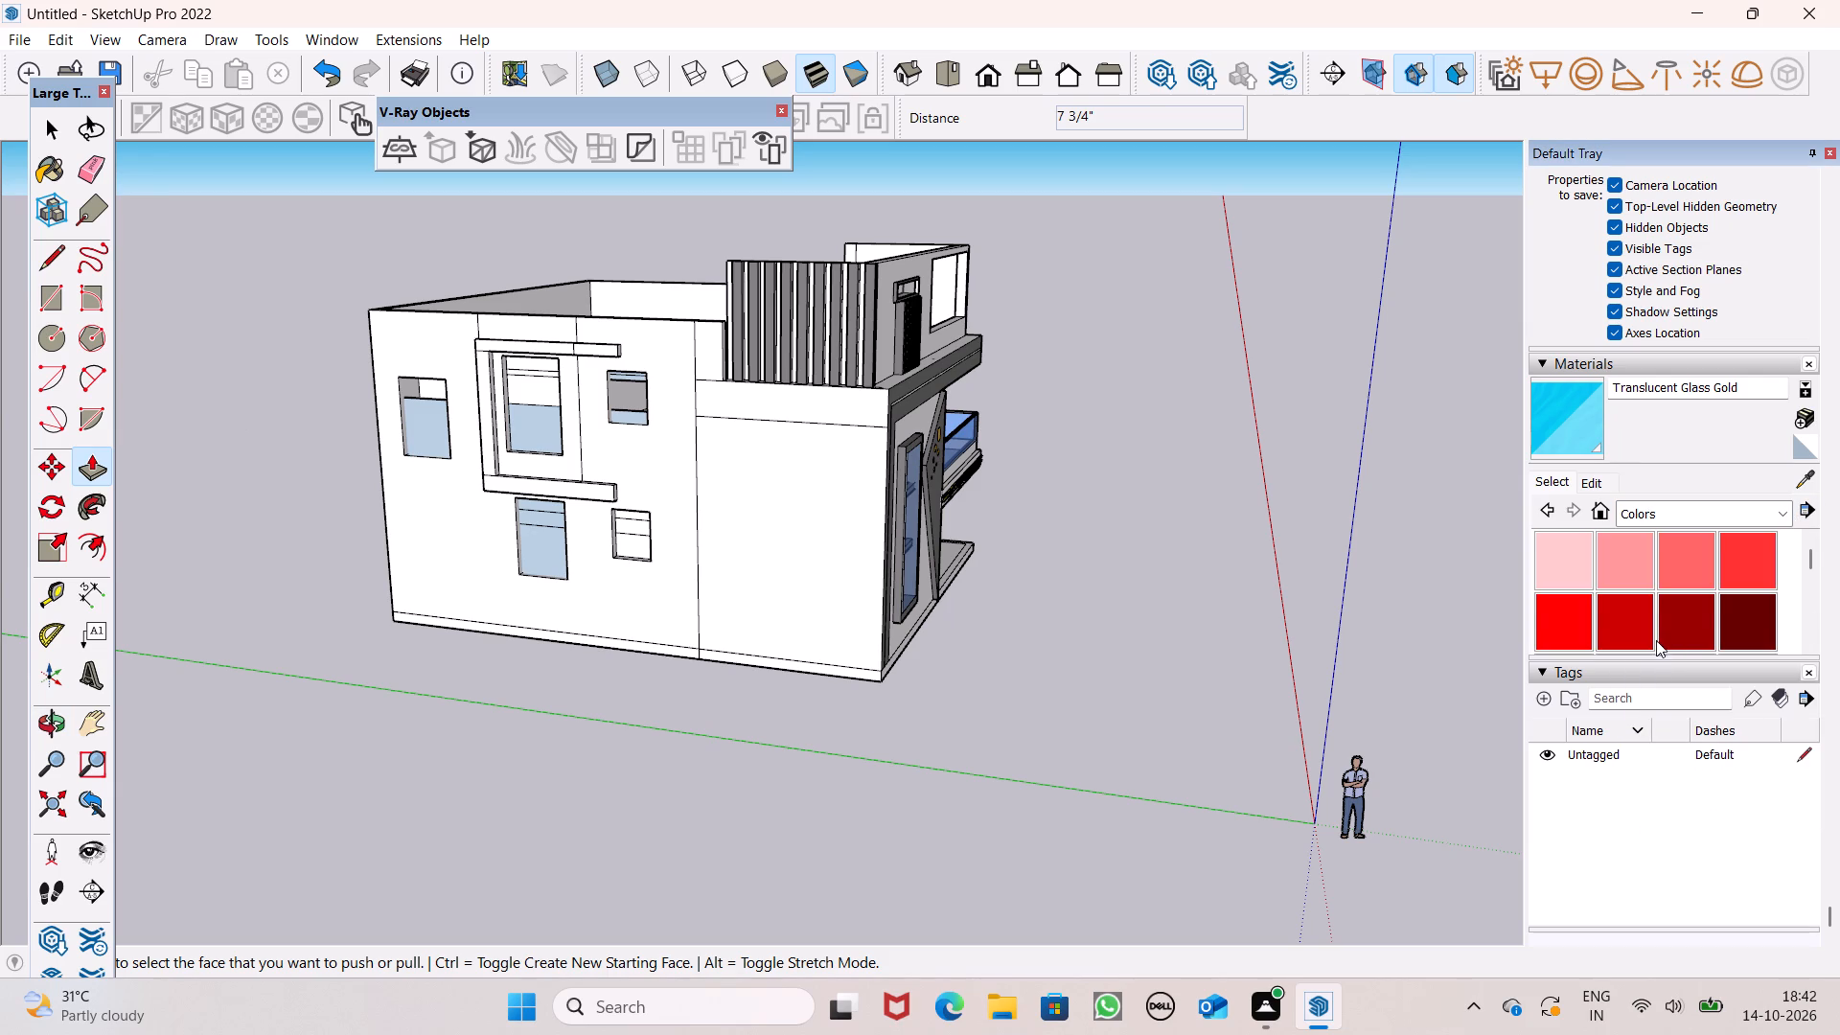
scroll(1656, 639, "down", 3)
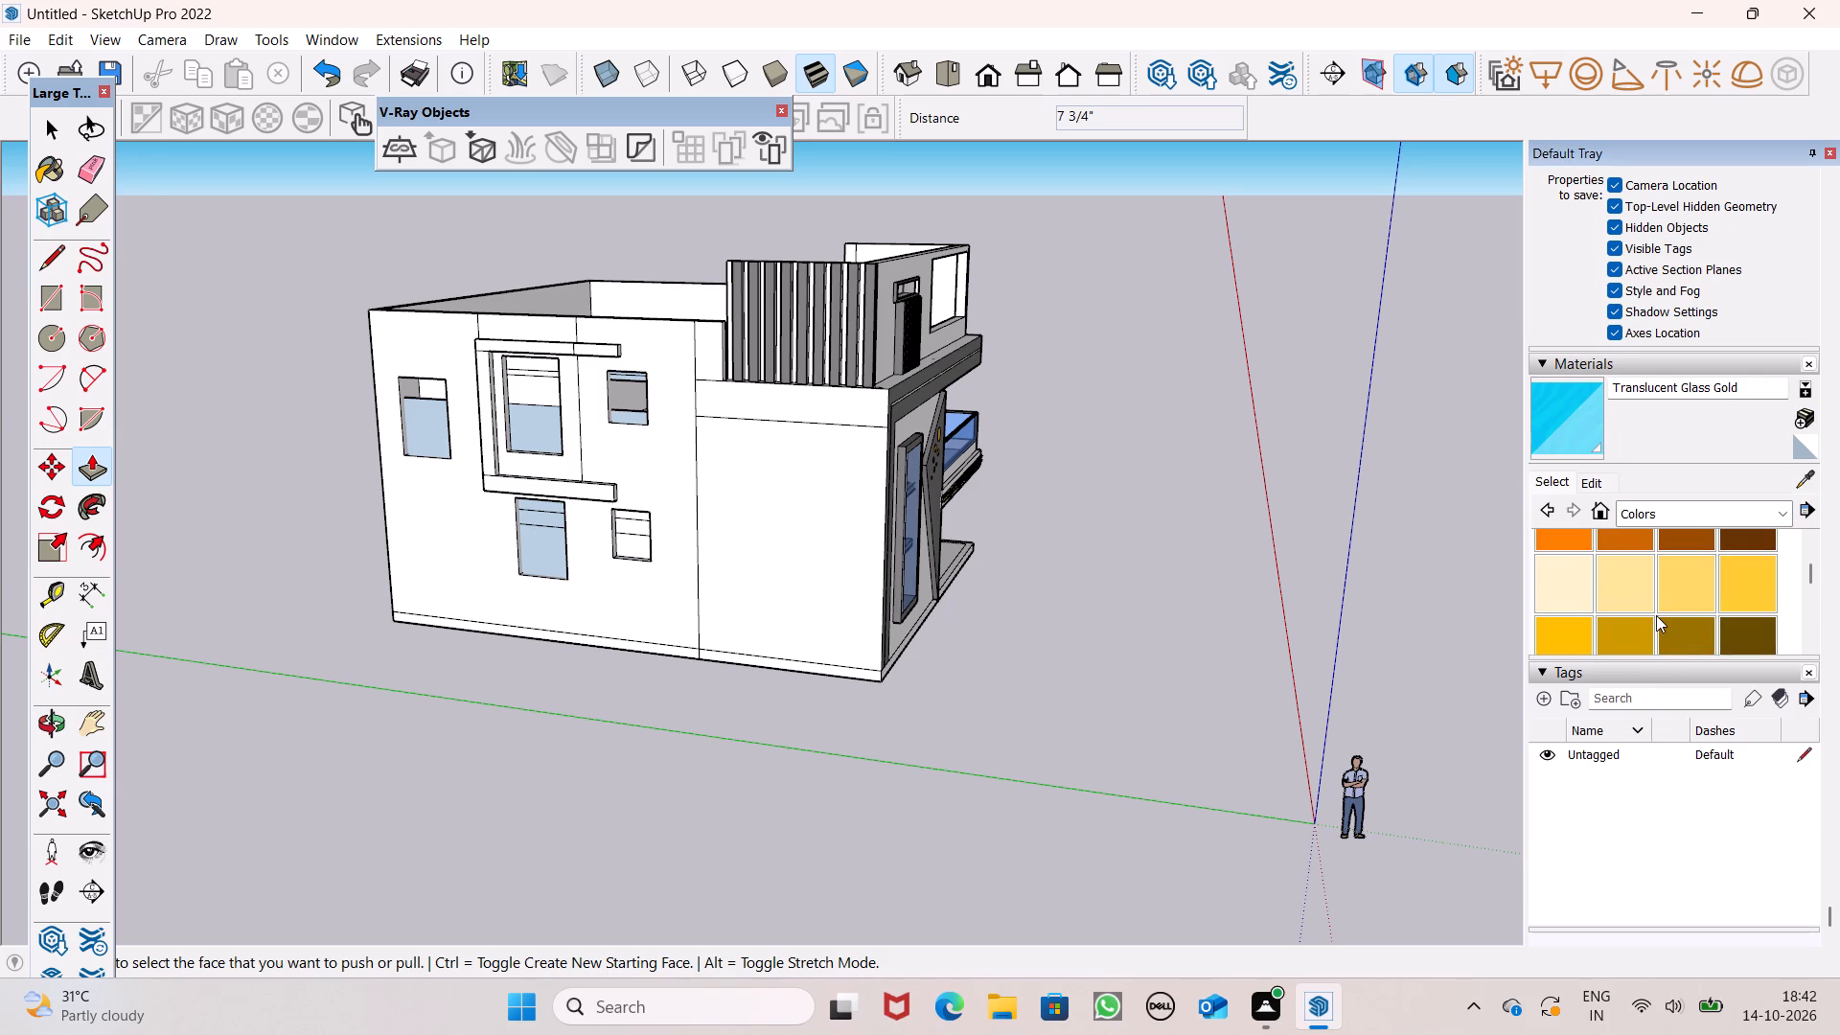
scroll(1656, 615, "down", 6)
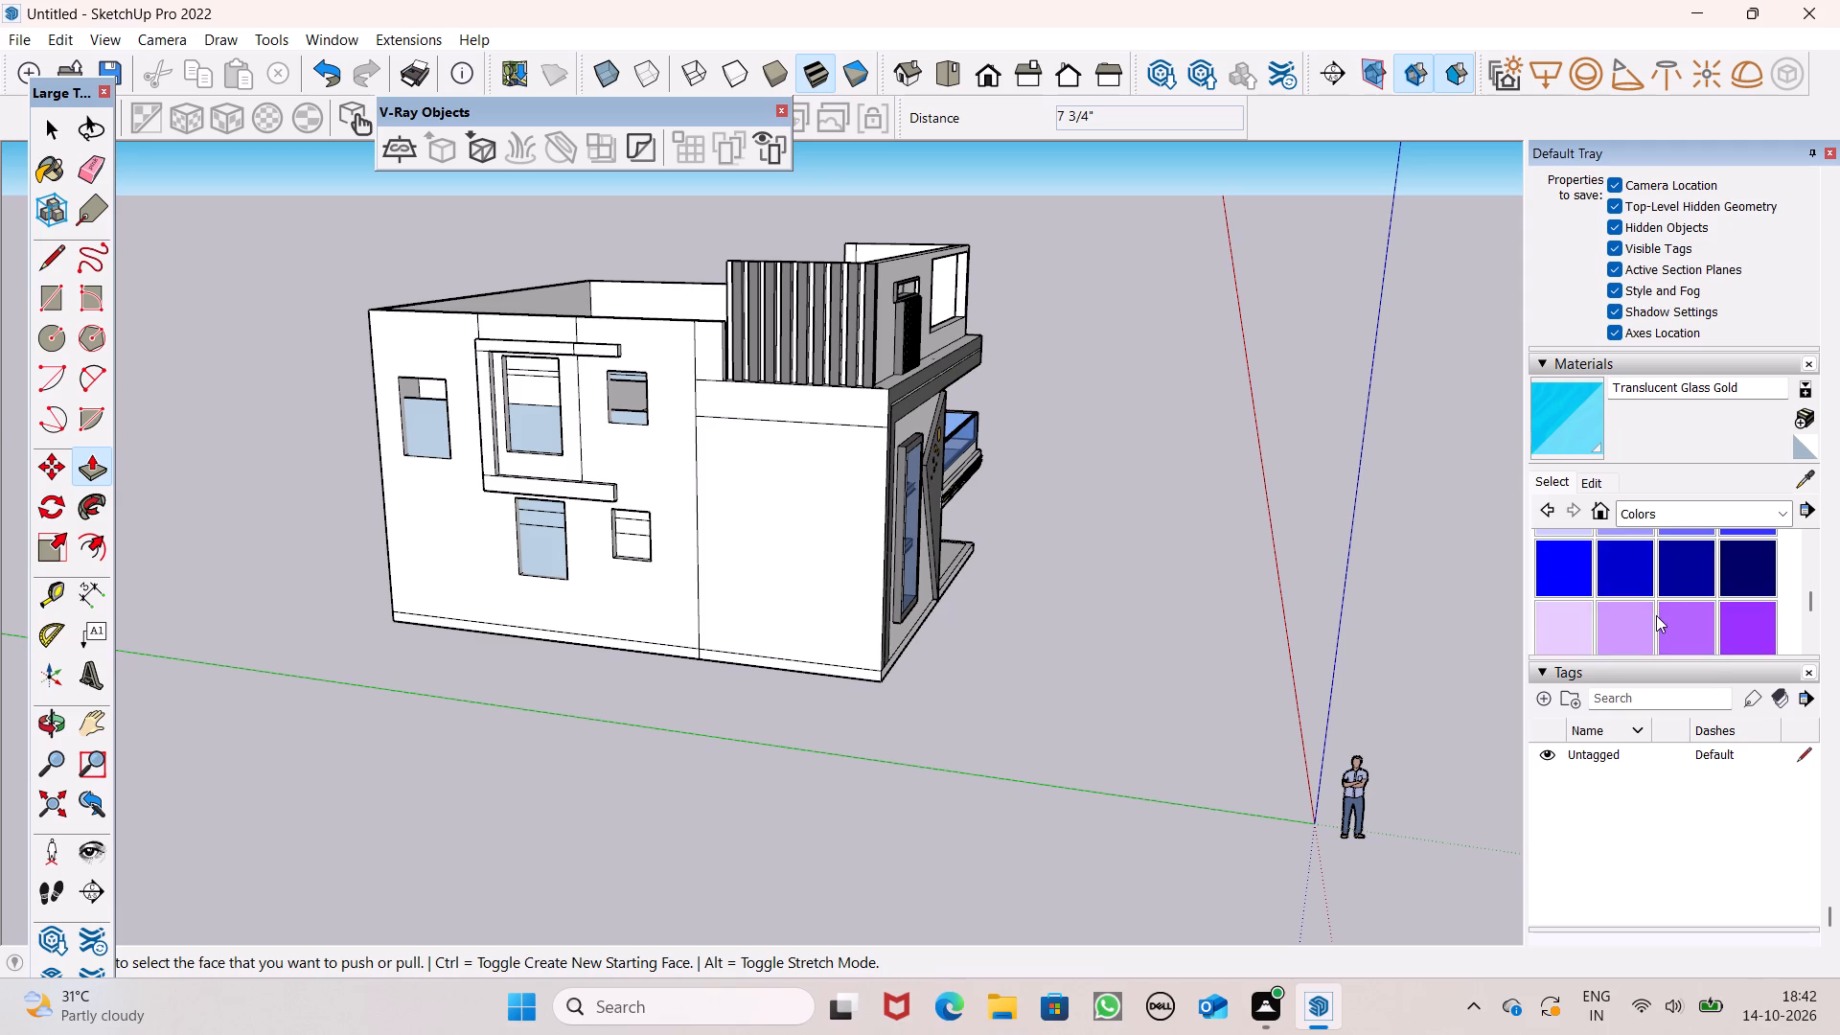
scroll(1656, 615, "down", 4)
left_click(1656, 602)
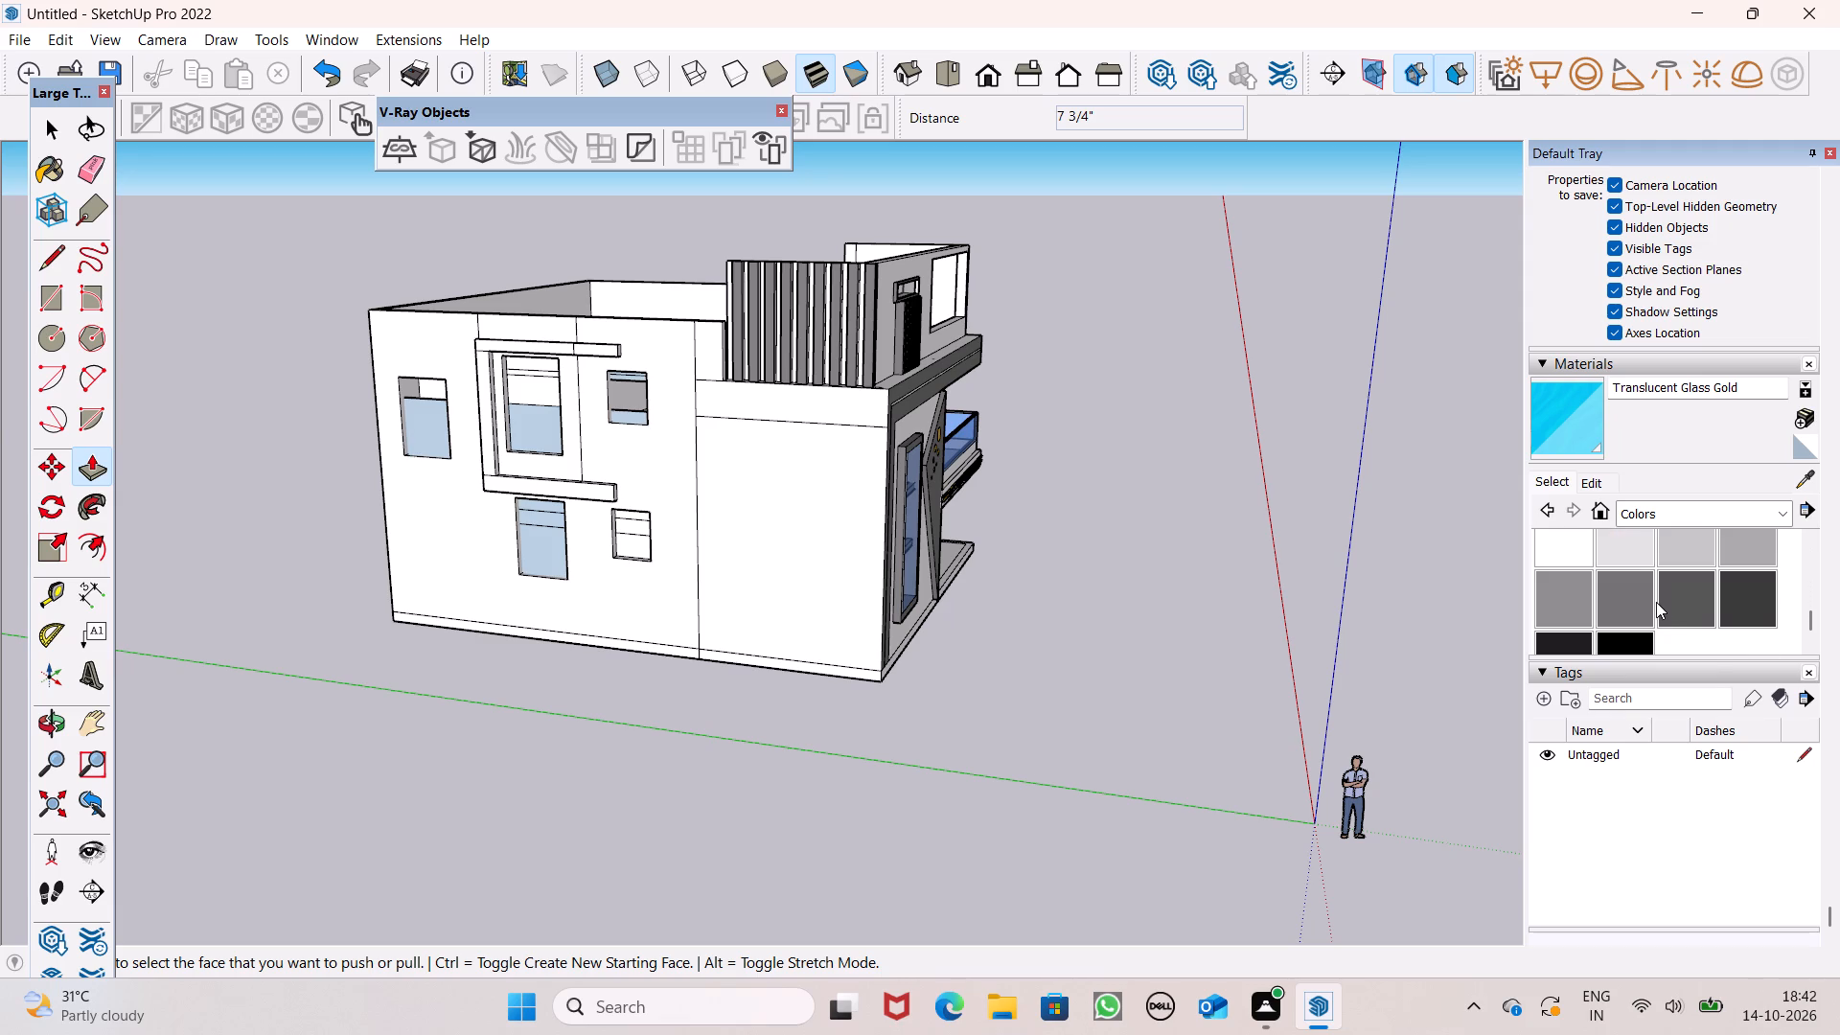
left_click(1696, 594)
Erase the seam edges across the upper band's front and top, and the edge separating its front face from the vertical strip.
scroll(439, 336, "down", 1)
scroll(439, 335, "up", 1)
scroll(439, 335, "down", 1)
scroll(439, 334, "up", 3)
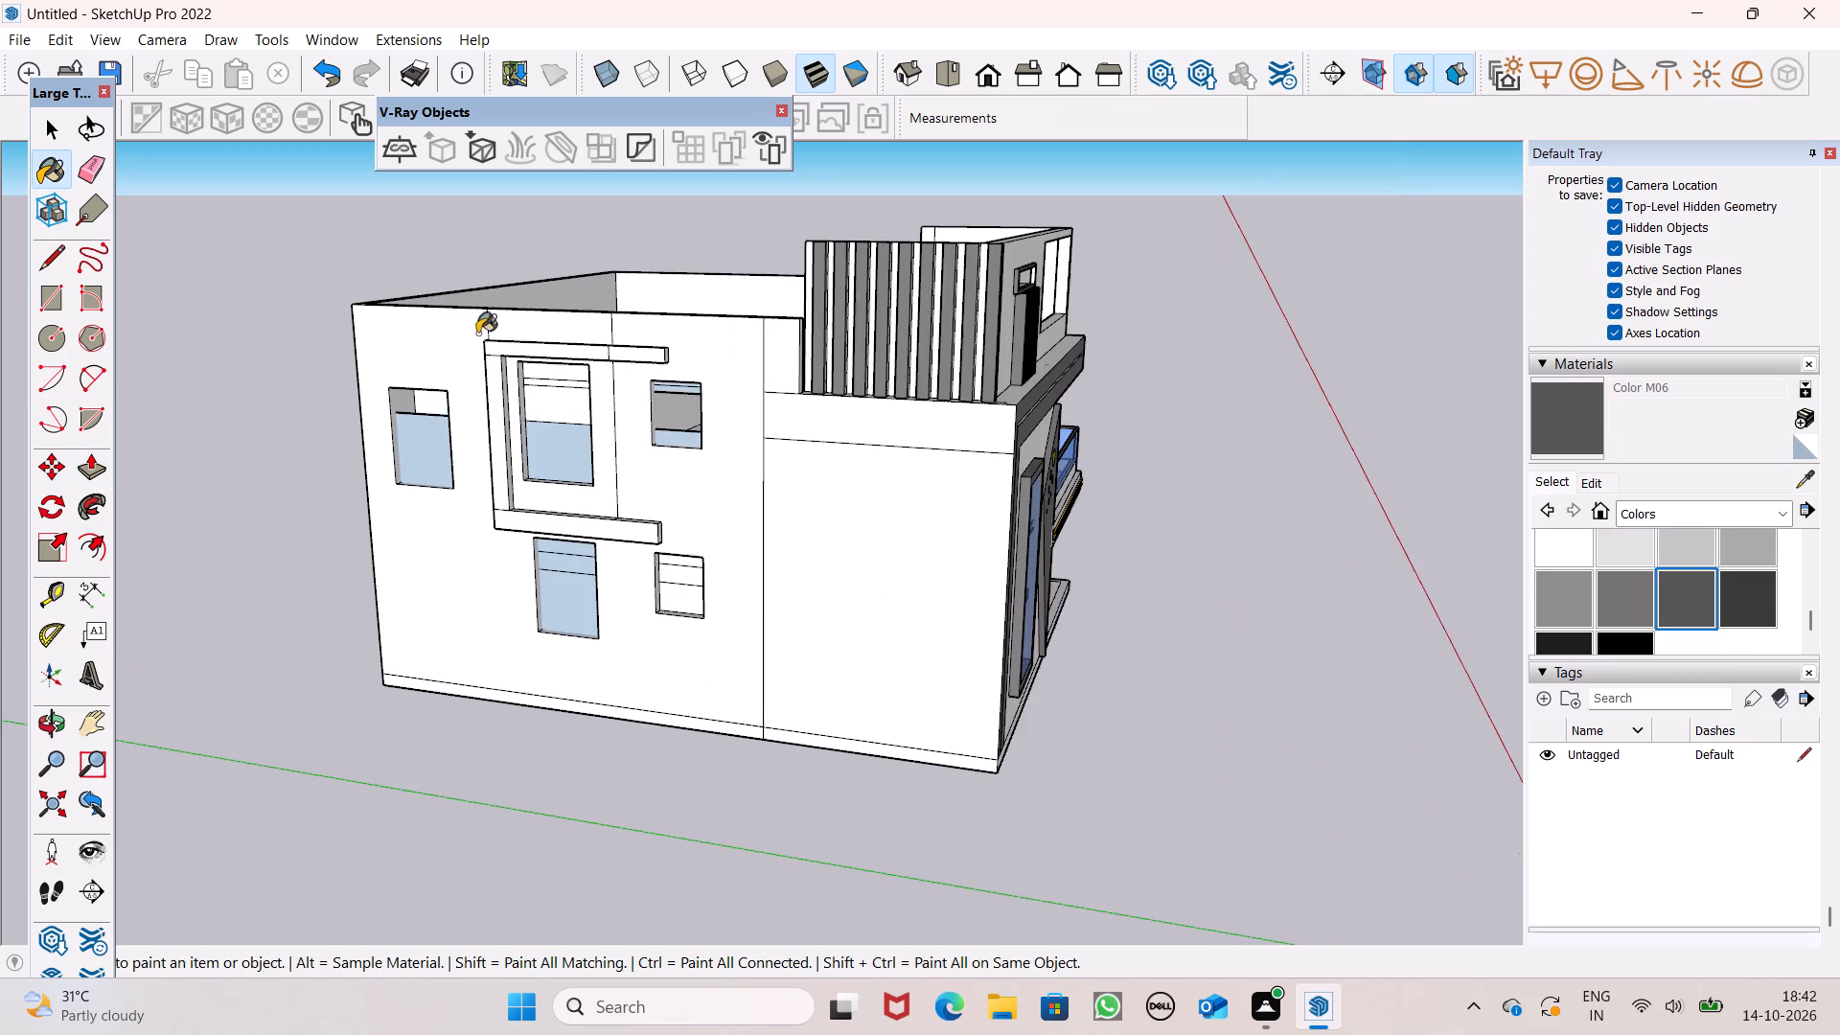
scroll(499, 333, "up", 1)
middle_click_drag(540, 356, 871, 451)
scroll(851, 405, "up", 8)
middle_click_drag(603, 500, 641, 573)
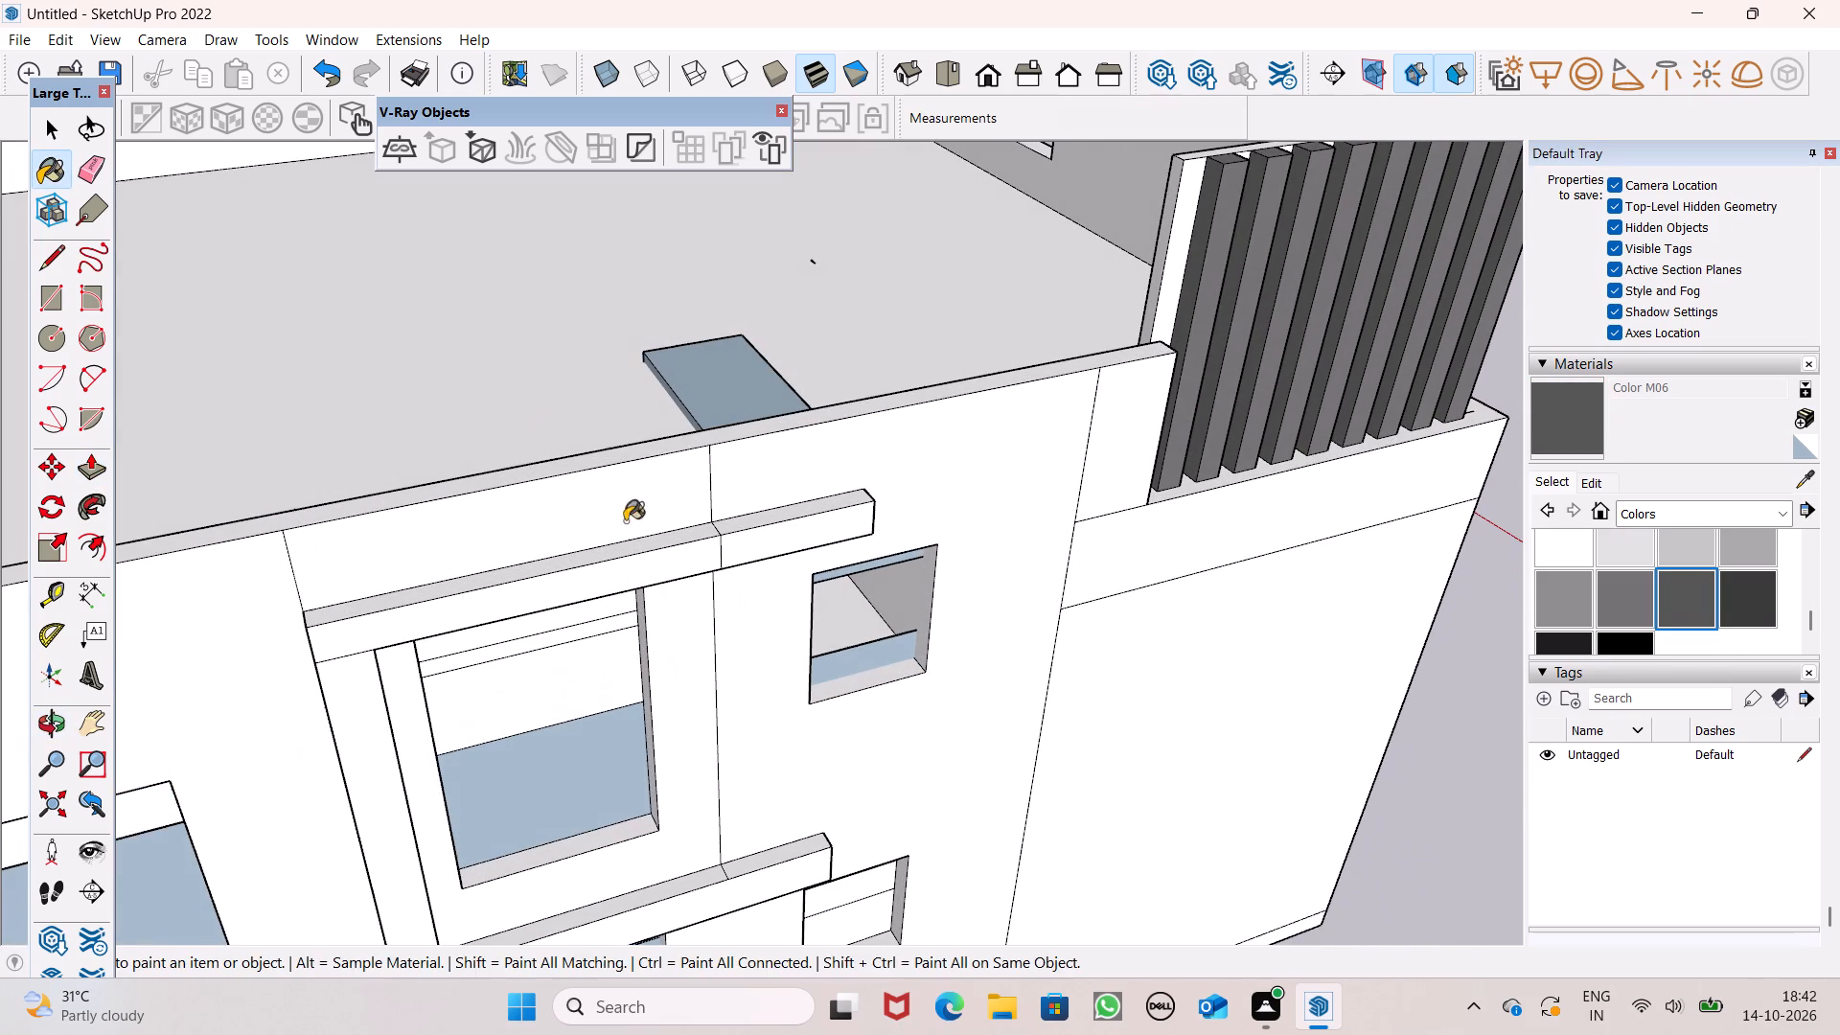
left_click(80, 186)
scroll(838, 540, "up", 3)
scroll(838, 540, "down", 1)
scroll(692, 545, "up", 1)
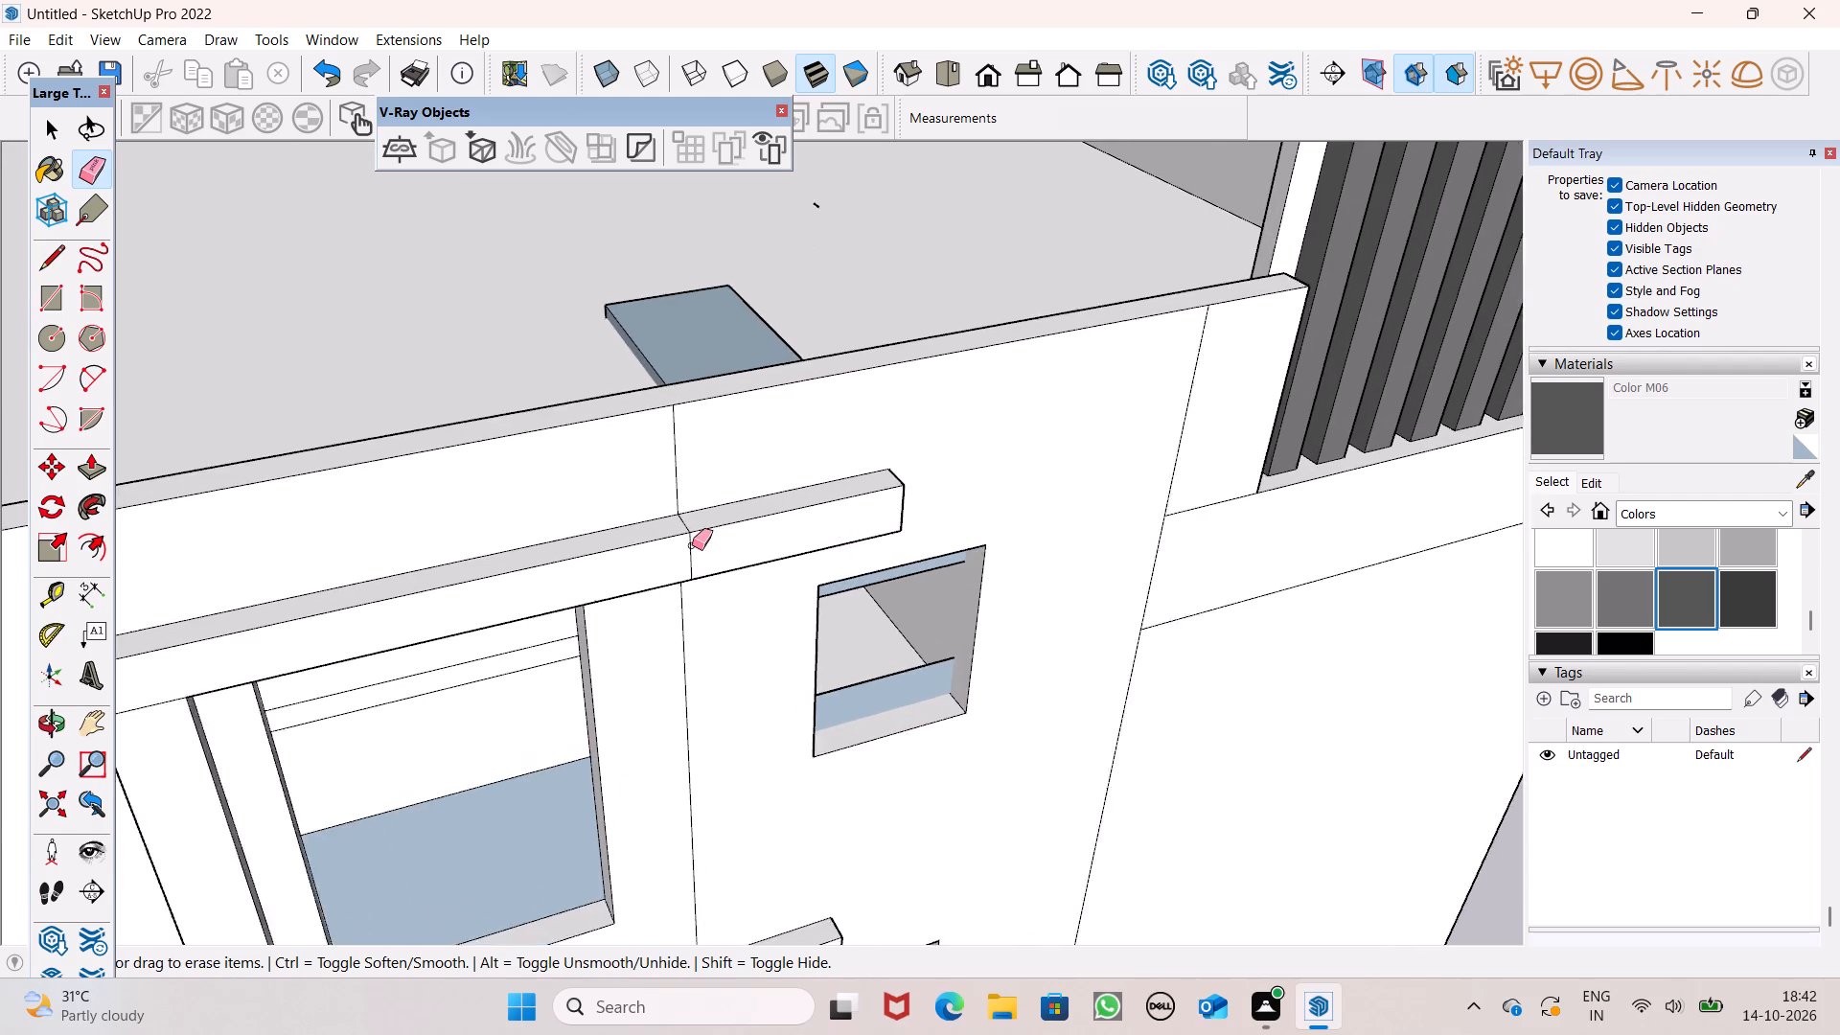
scroll(692, 545, "up", 2)
left_click_drag(688, 551, 677, 545)
left_click(691, 517)
scroll(768, 417, "down", 2)
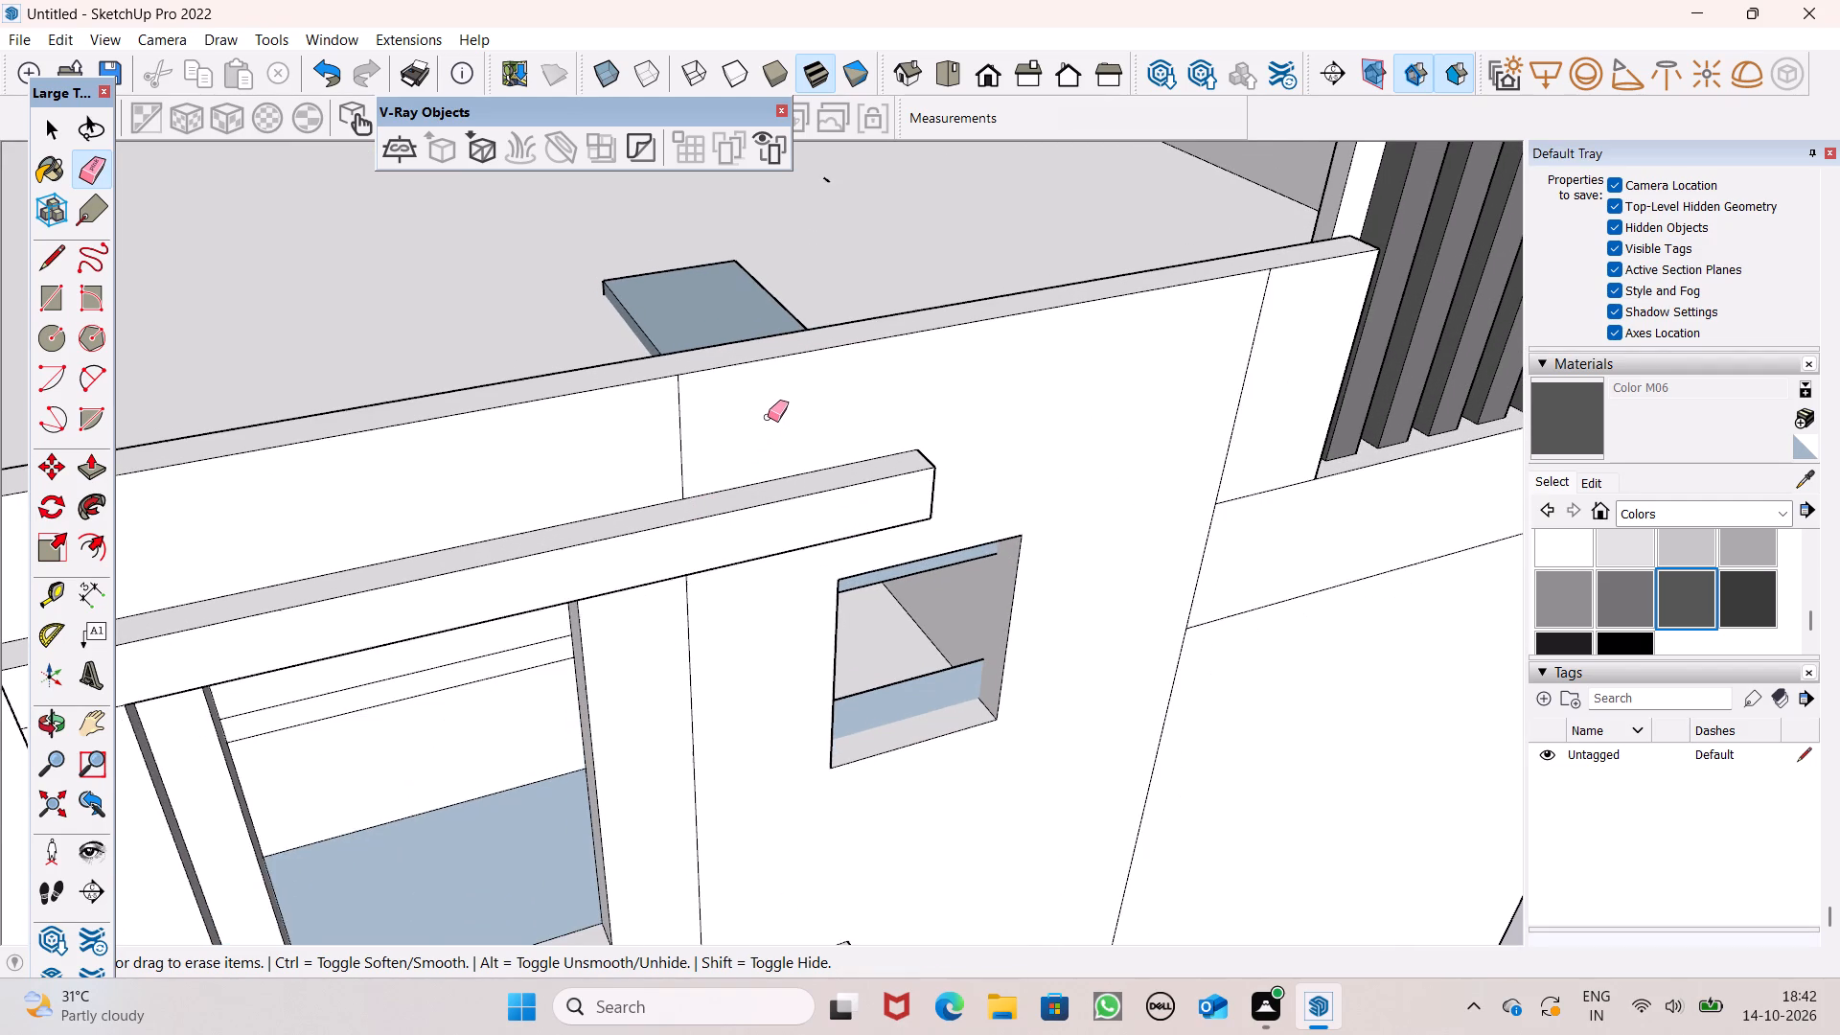
scroll(768, 417, "up", 1)
scroll(768, 417, "down", 3)
scroll(285, 613, "down", 1)
middle_click_drag(261, 678, 226, 570)
left_click_drag(233, 485, 233, 505)
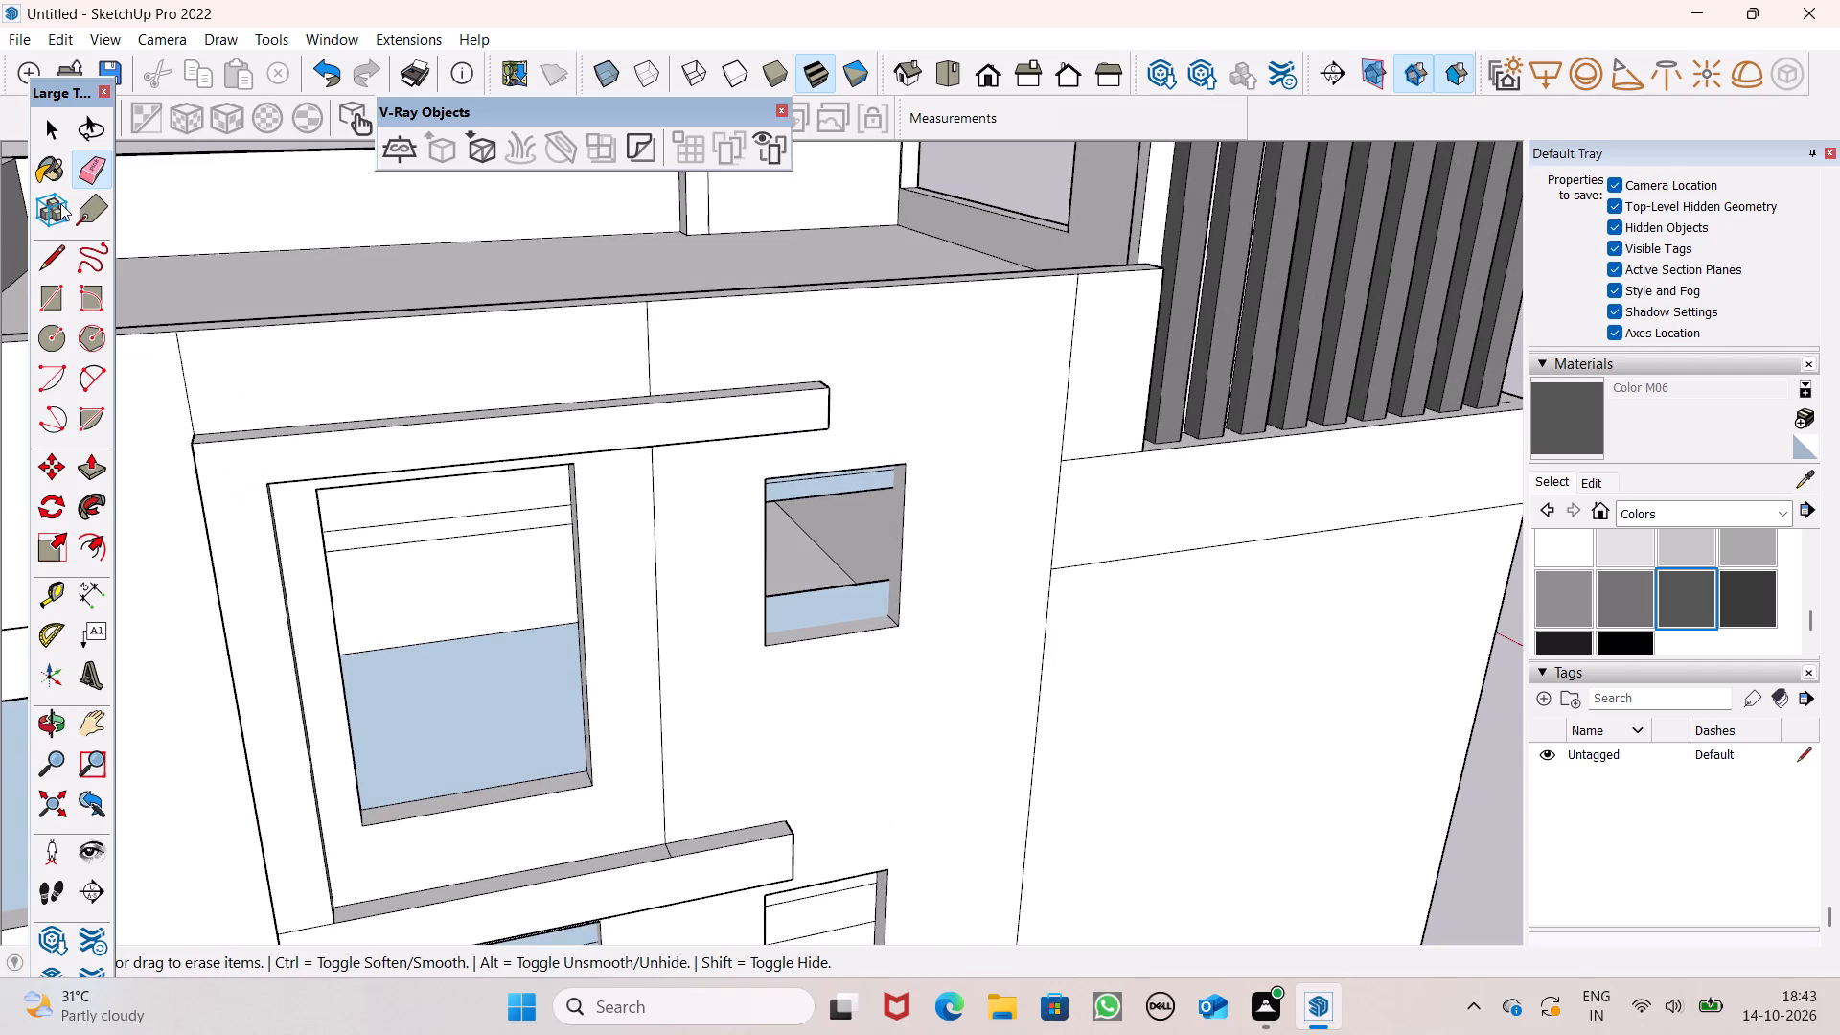
Paint the merged front face of the upper band and vertical strip, plus the band's top and free end, with Color M06.
left_click(41, 178)
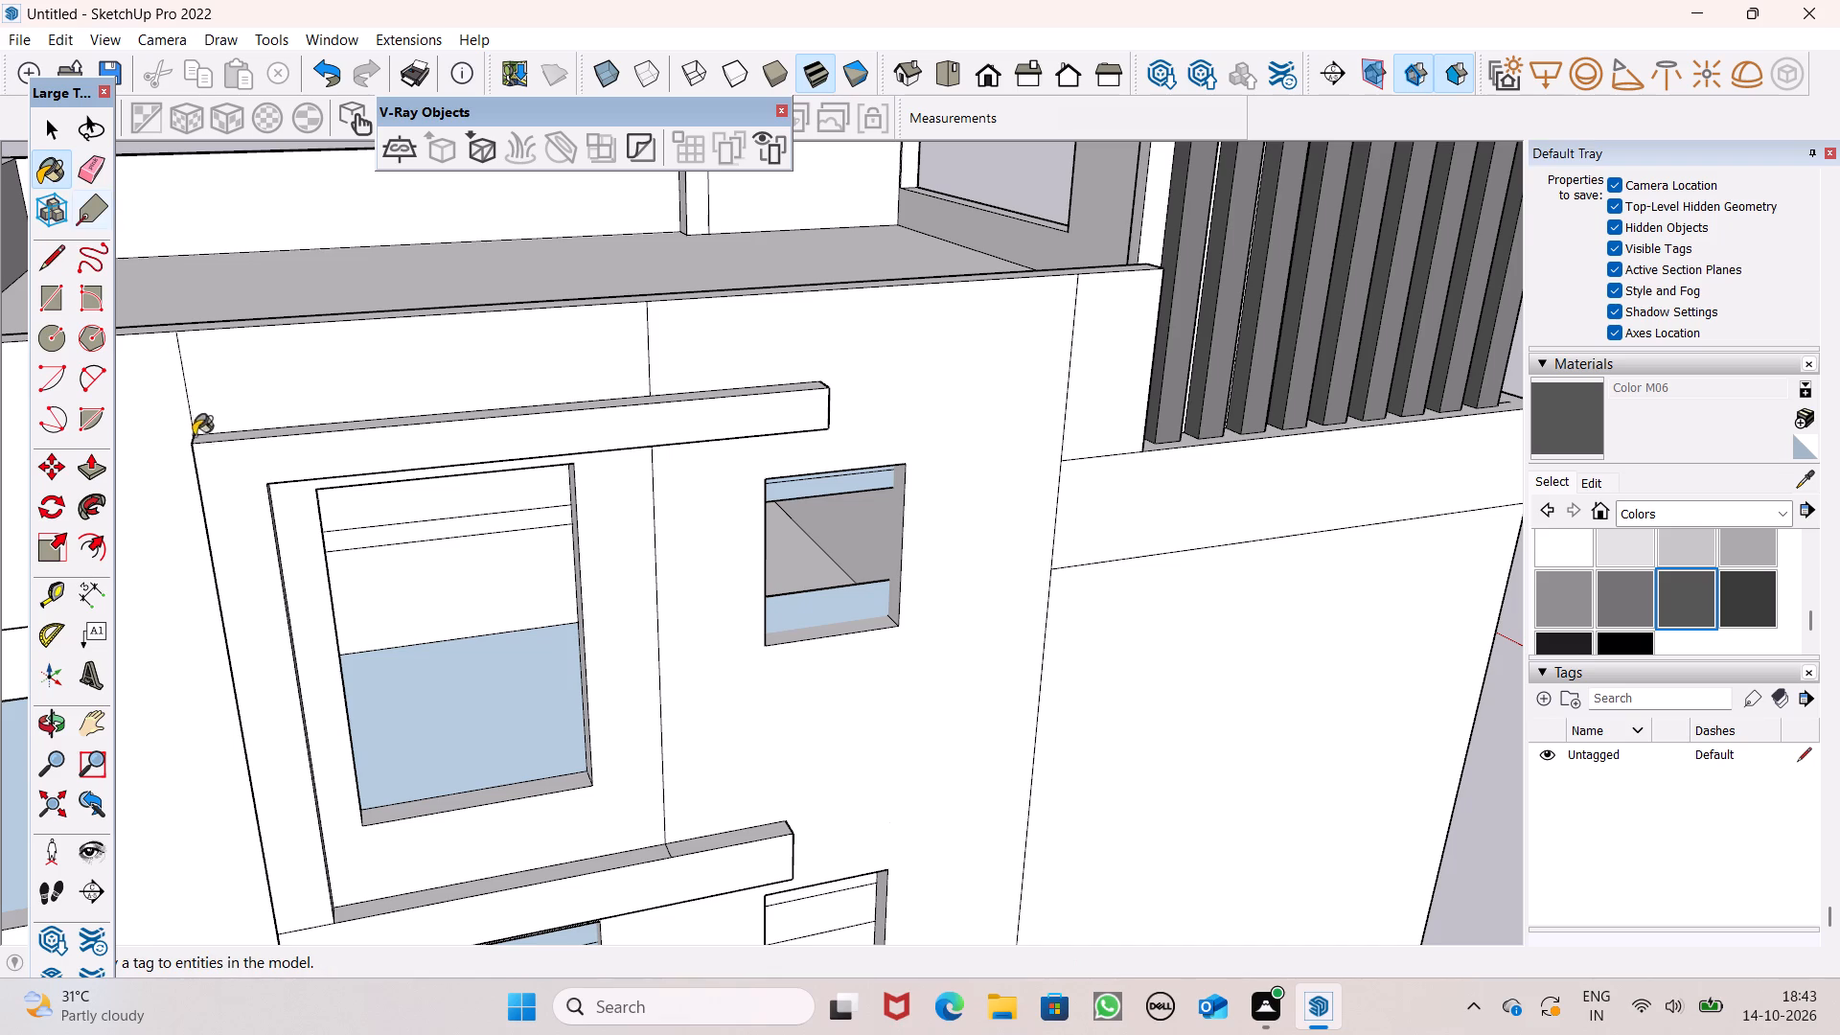
left_click(231, 495)
middle_click_drag(279, 495, 550, 731)
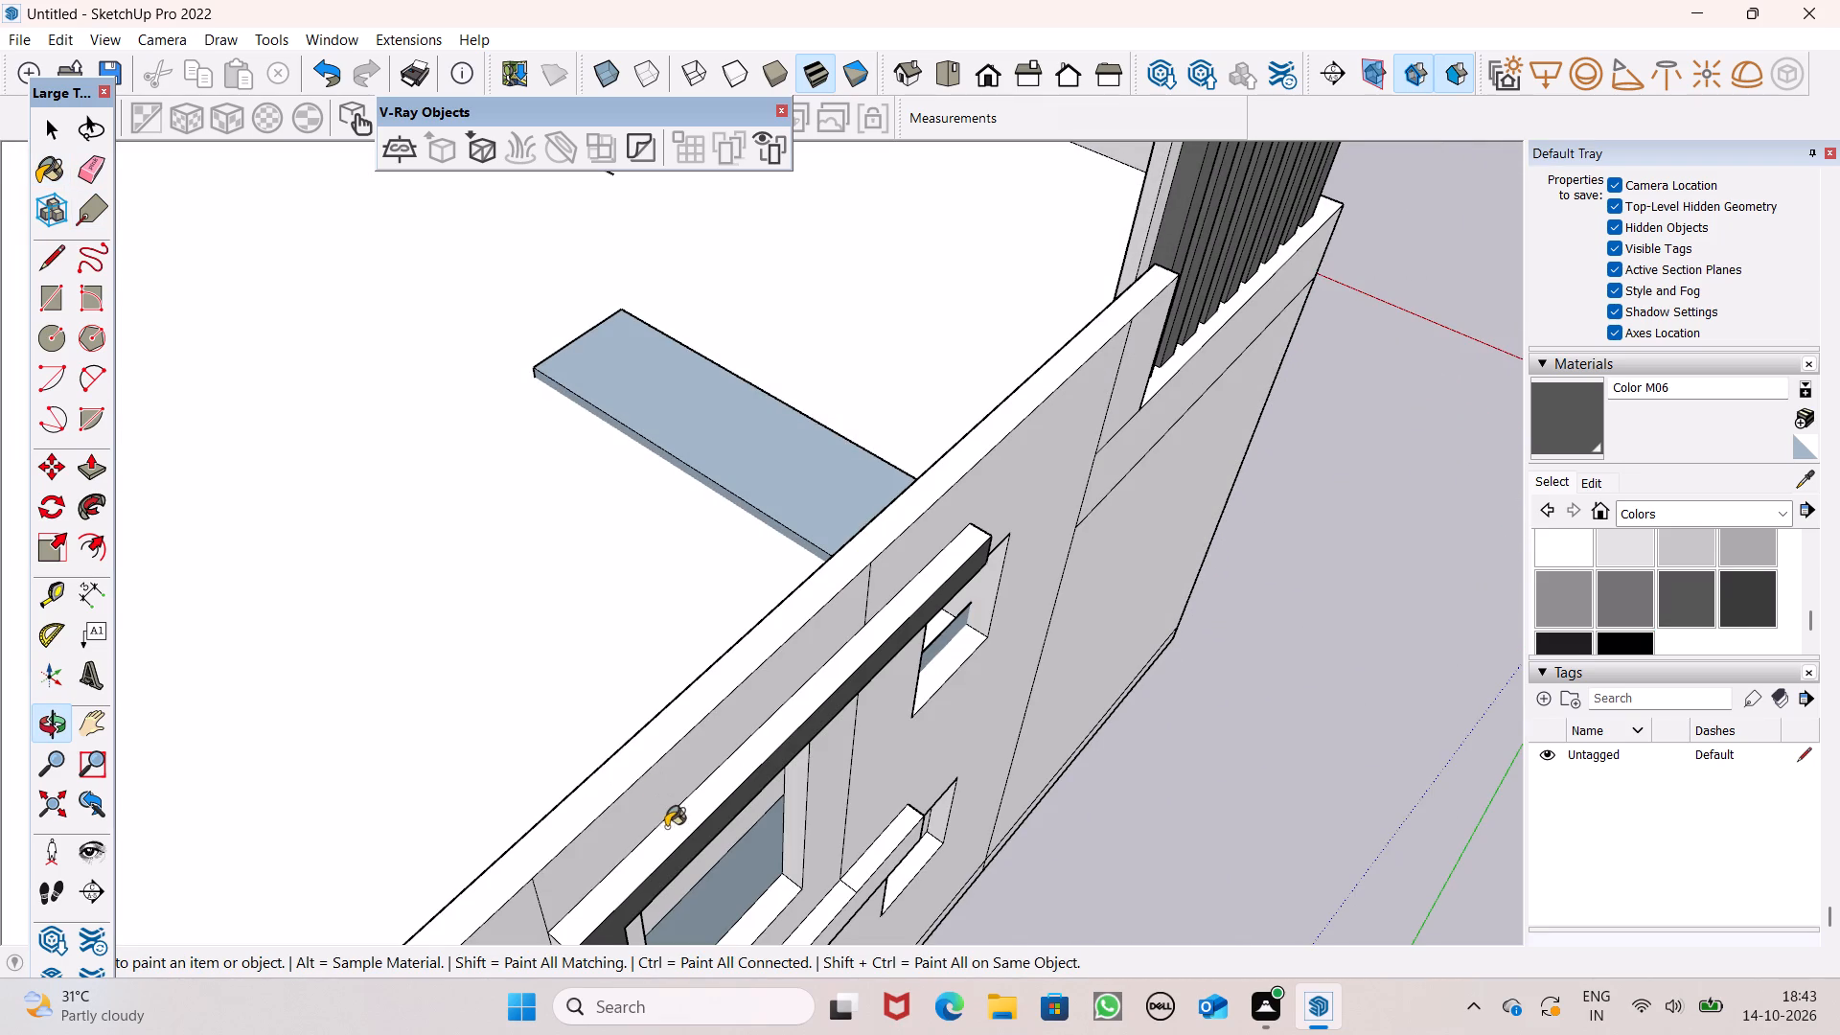
left_click_drag(678, 838, 678, 828)
scroll(667, 559, "down", 2)
middle_click_drag(739, 675, 0, 398)
scroll(643, 288, "up", 1)
scroll(669, 293, "down", 1)
scroll(669, 293, "up", 1)
scroll(669, 293, "down", 1)
scroll(669, 293, "up", 1)
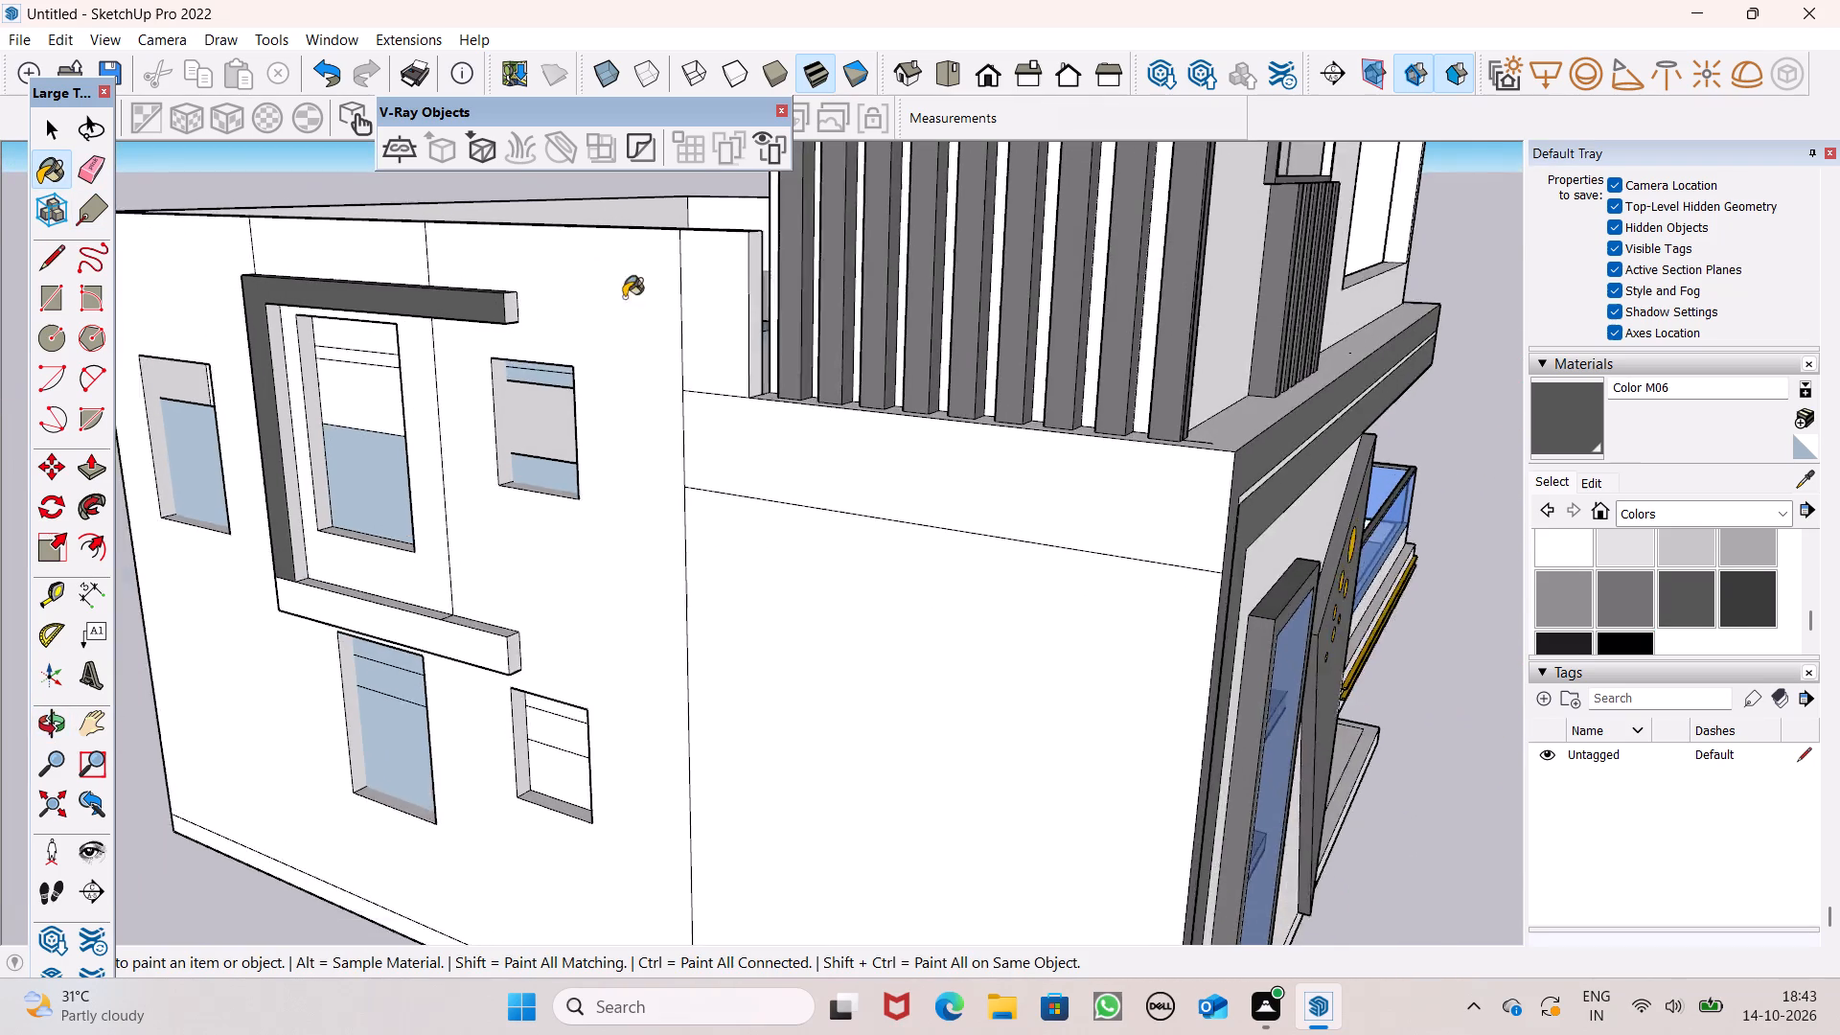
scroll(624, 297, "up", 1)
left_click(492, 304)
Paint the lower band's front, free end and both parts of its top with Color M06.
scroll(537, 218, "down", 3)
scroll(578, 308, "down", 1)
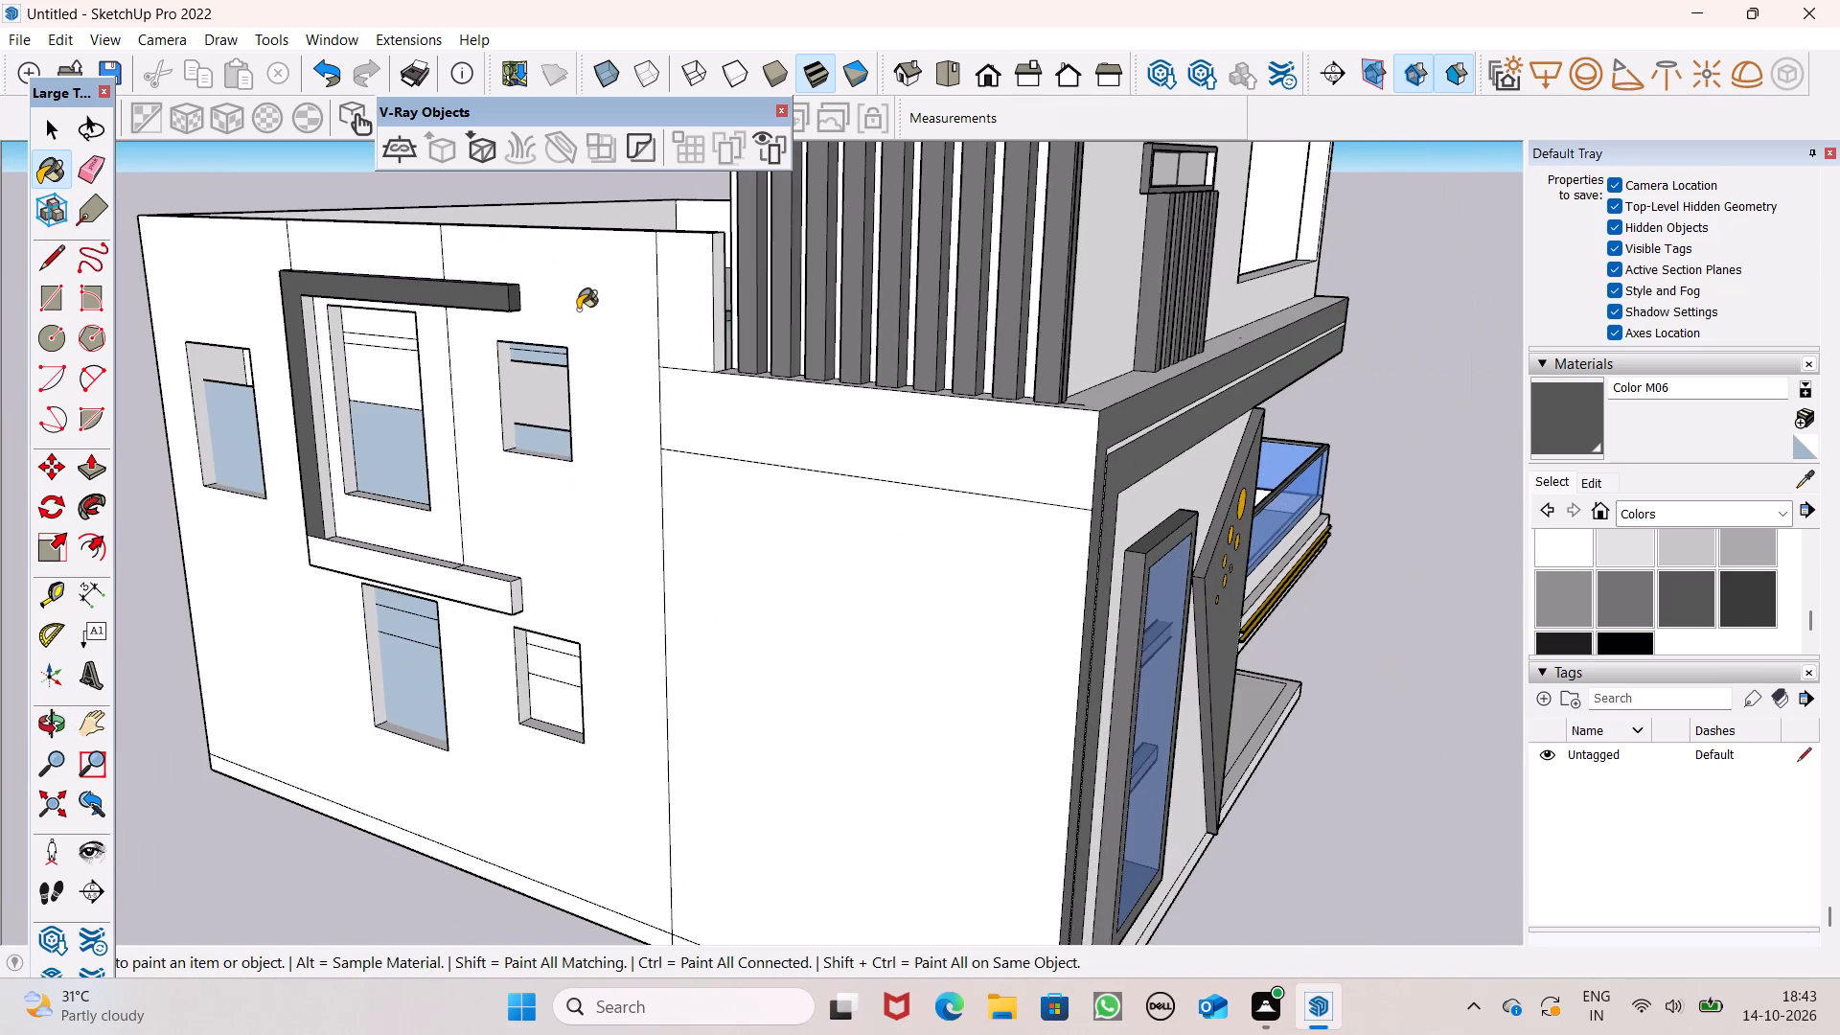
scroll(443, 521, "up", 1)
scroll(425, 561, "down", 1)
scroll(421, 569, "up", 1)
scroll(416, 582, "down", 1)
scroll(416, 582, "up", 1)
scroll(415, 590, "down", 1)
scroll(415, 590, "up", 1)
left_click(431, 595)
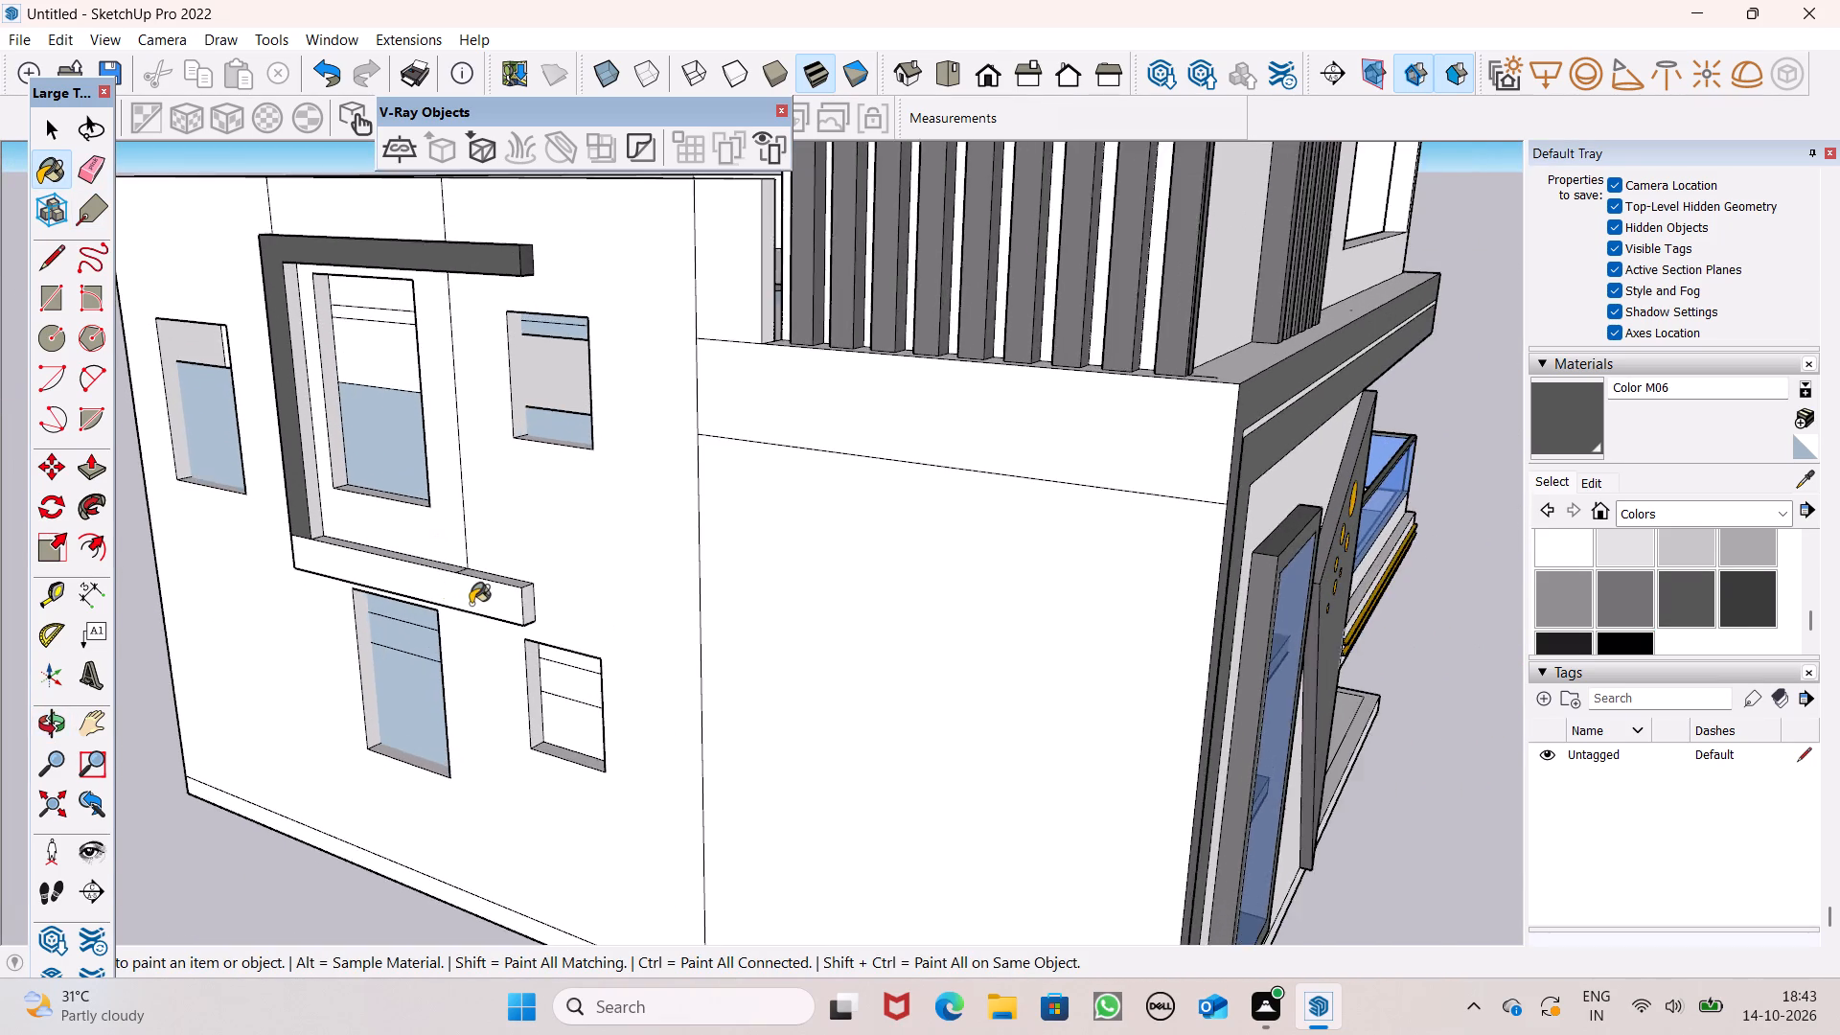
scroll(477, 604, "up", 4)
scroll(482, 601, "down", 1)
scroll(482, 601, "up", 2)
left_click(535, 572)
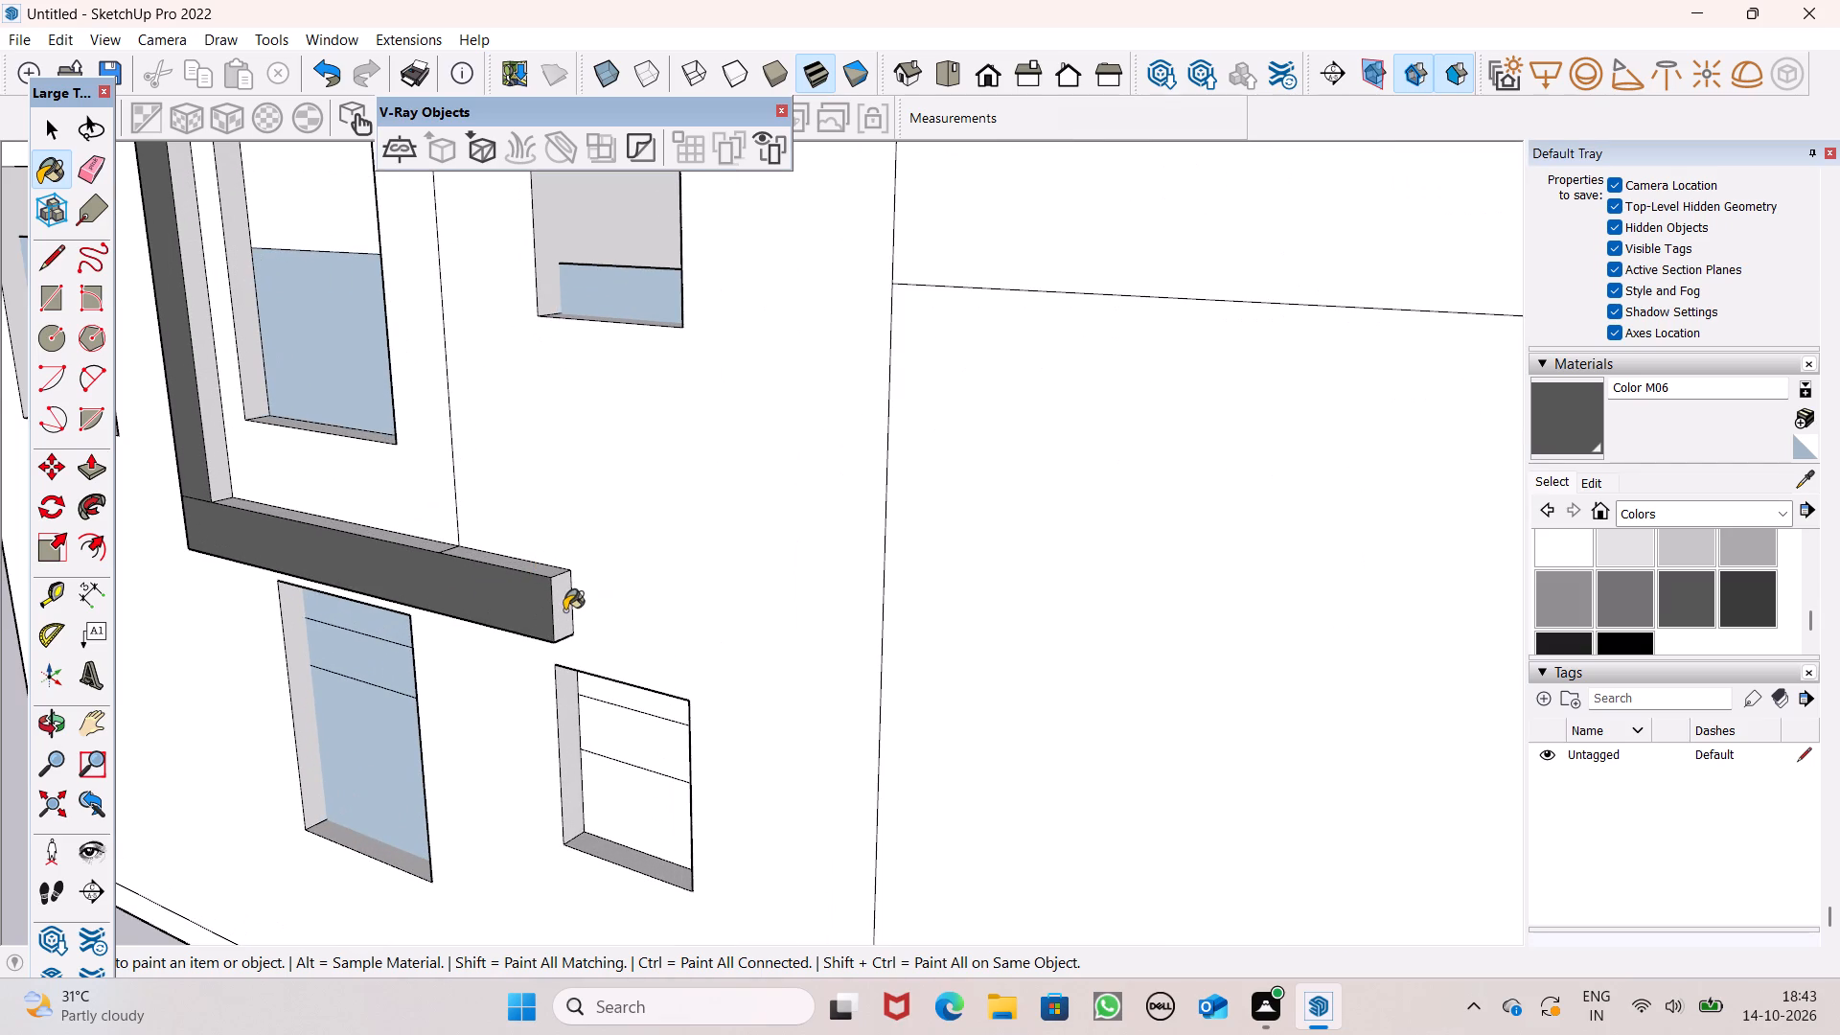
left_click(563, 609)
scroll(303, 494, "down", 1)
scroll(303, 494, "up", 1)
scroll(303, 494, "down", 1)
middle_click_drag(374, 645, 540, 751)
scroll(496, 710, "up", 1)
scroll(407, 698, "down", 1)
scroll(384, 694, "up", 2)
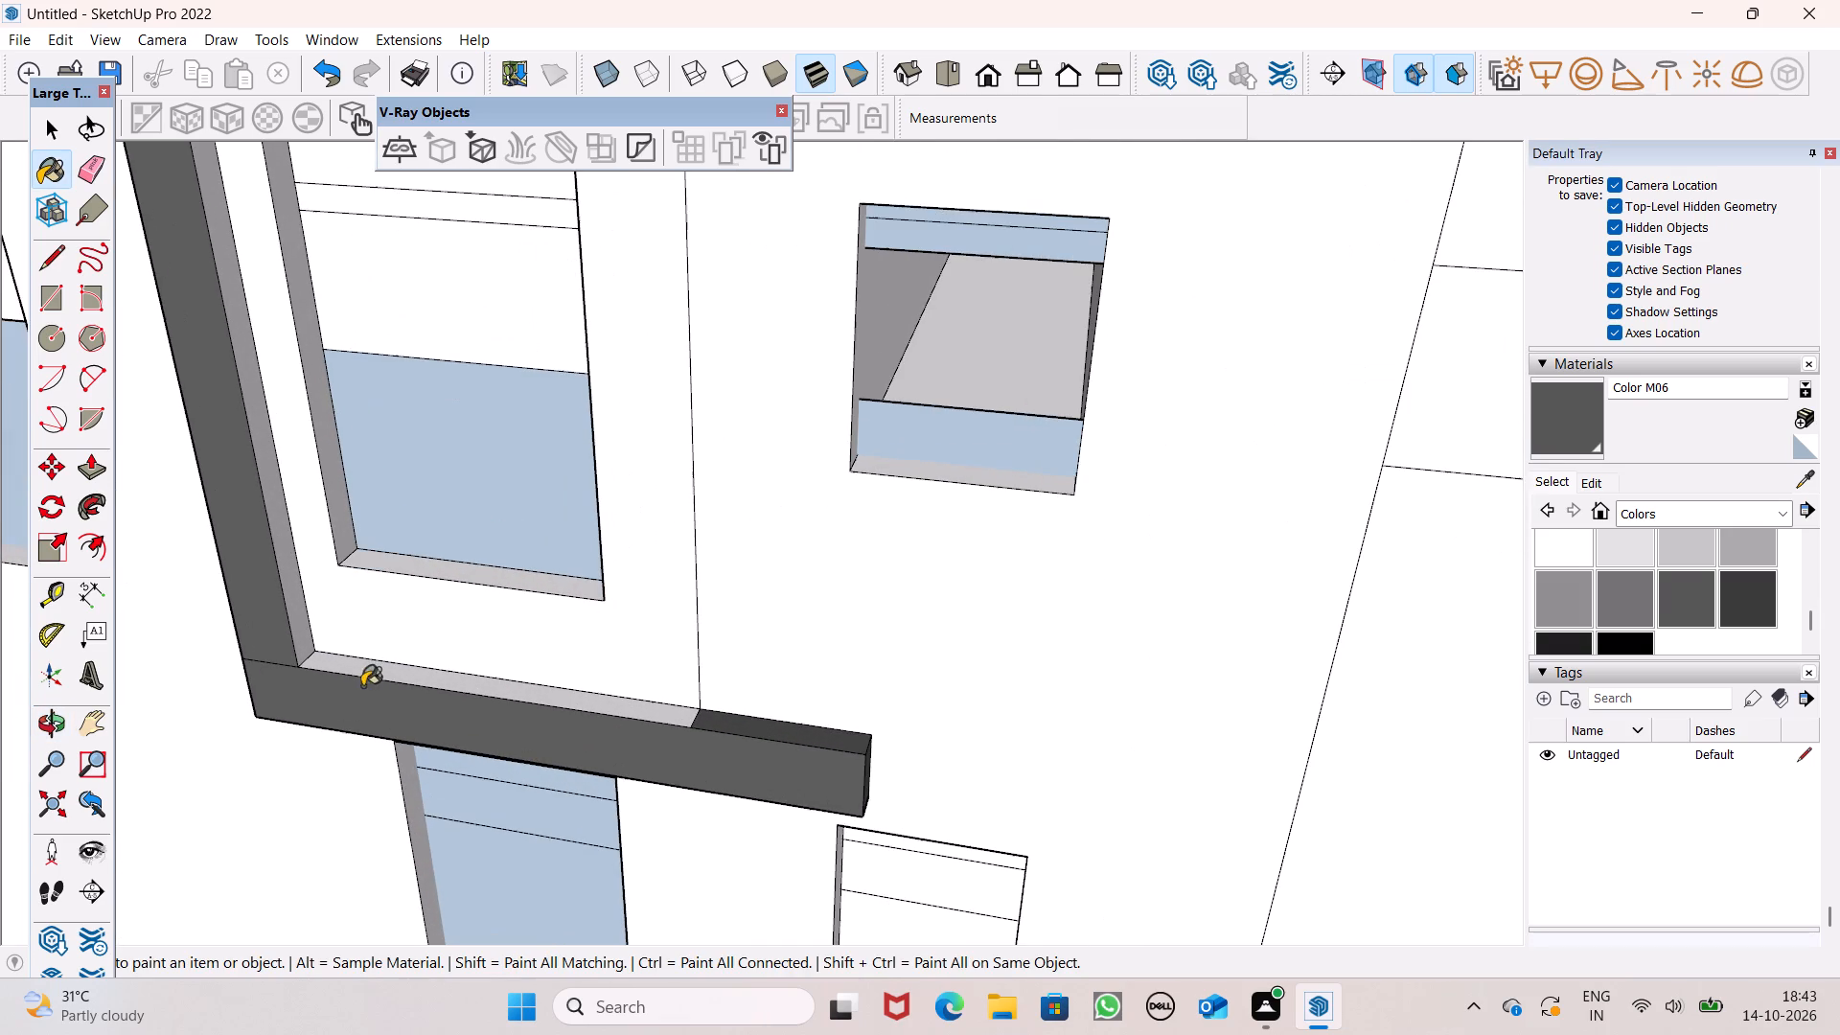
left_click(356, 672)
Paint the vertical strip's inner face and the upper band's underside with Color M06.
scroll(535, 628, "down", 6)
scroll(340, 309, "up", 5)
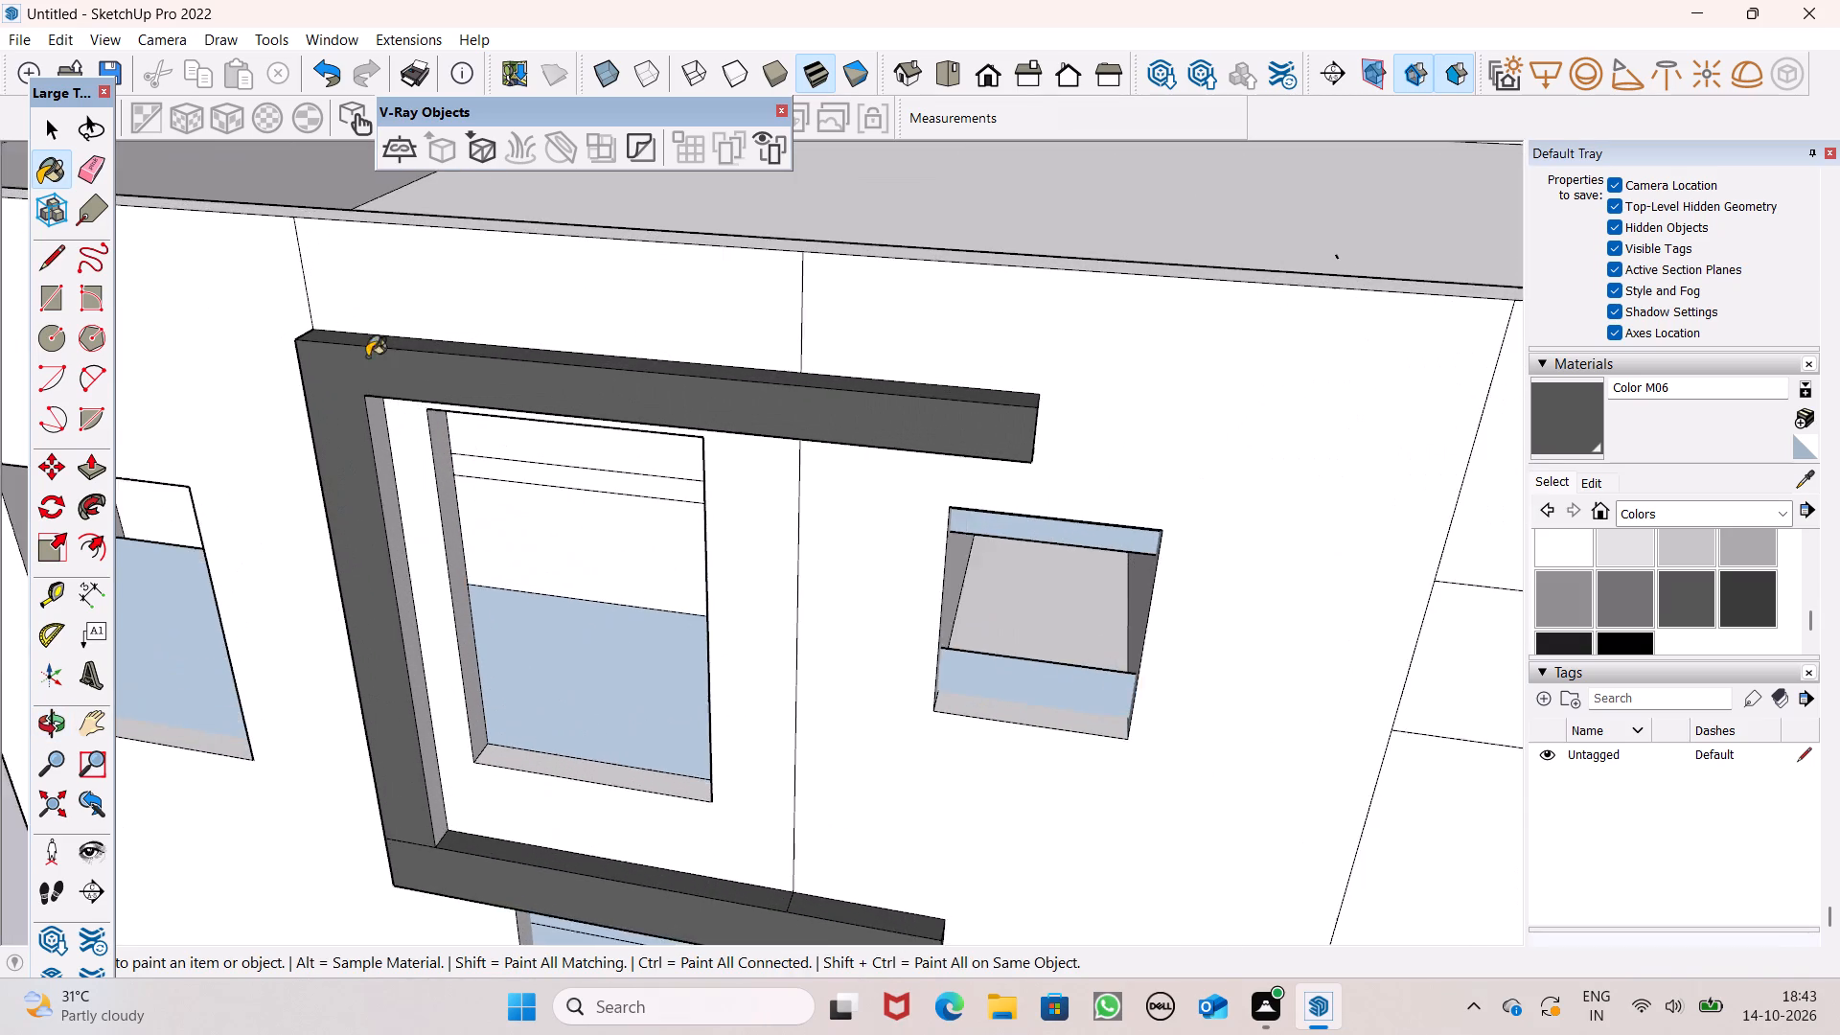
scroll(378, 394, "up", 3)
left_click(395, 498)
middle_click_drag(573, 579, 654, 211)
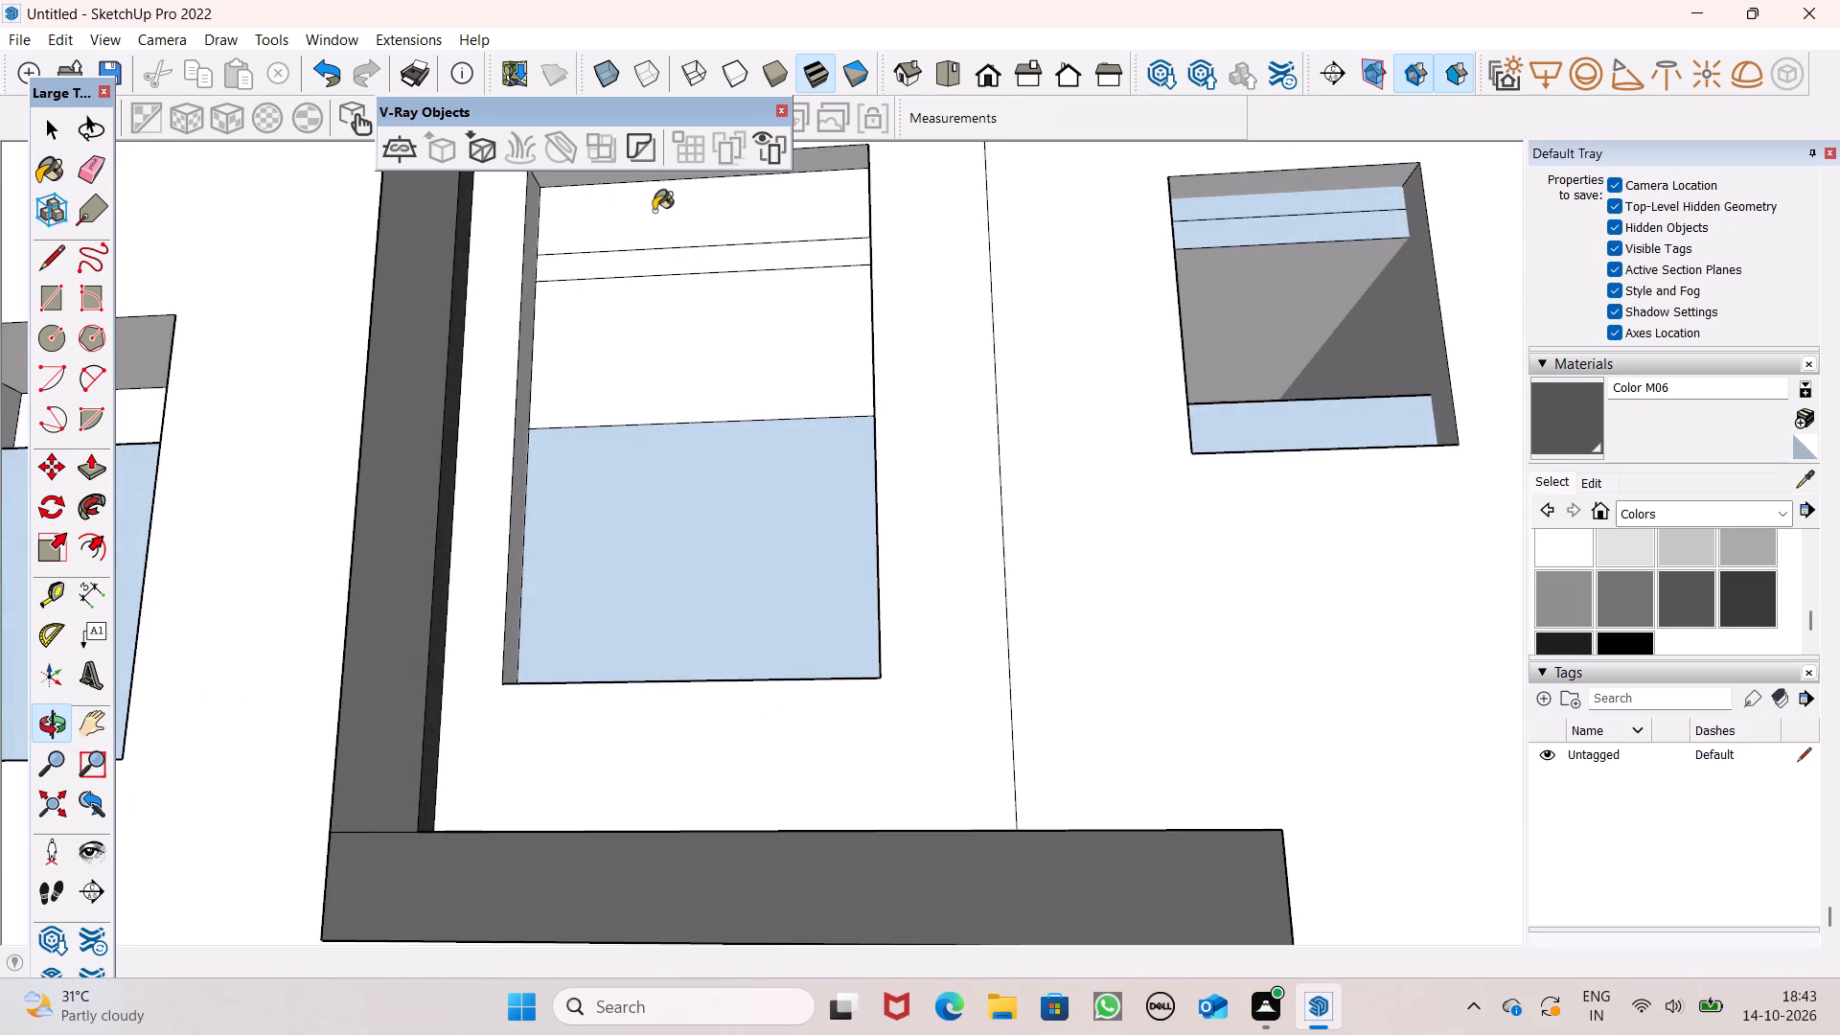
middle_click_drag(654, 211, 643, 203)
scroll(757, 634, "down", 1)
scroll(763, 672, "up", 1)
scroll(767, 689, "down", 3)
scroll(906, 243, "up", 6)
left_click(910, 216)
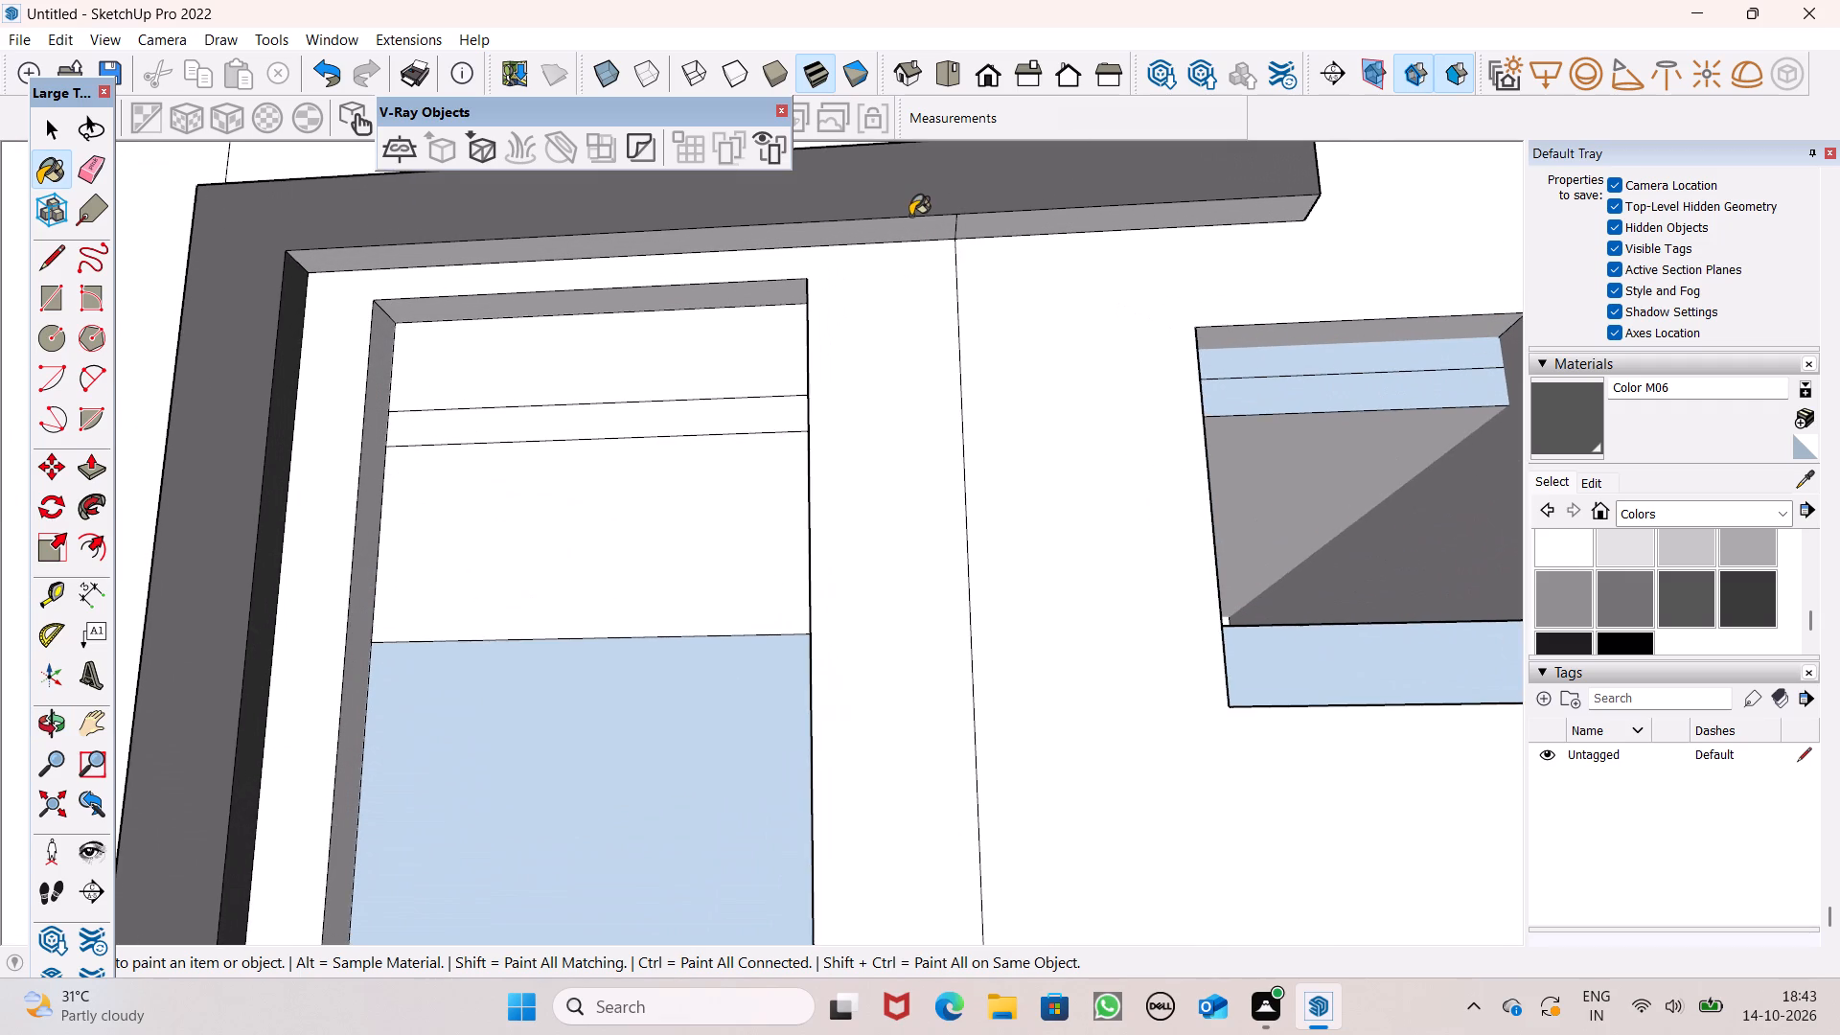
left_click(936, 224)
left_click(1010, 232)
scroll(908, 348, "down", 3)
scroll(908, 350, "up", 1)
scroll(840, 479, "down", 1)
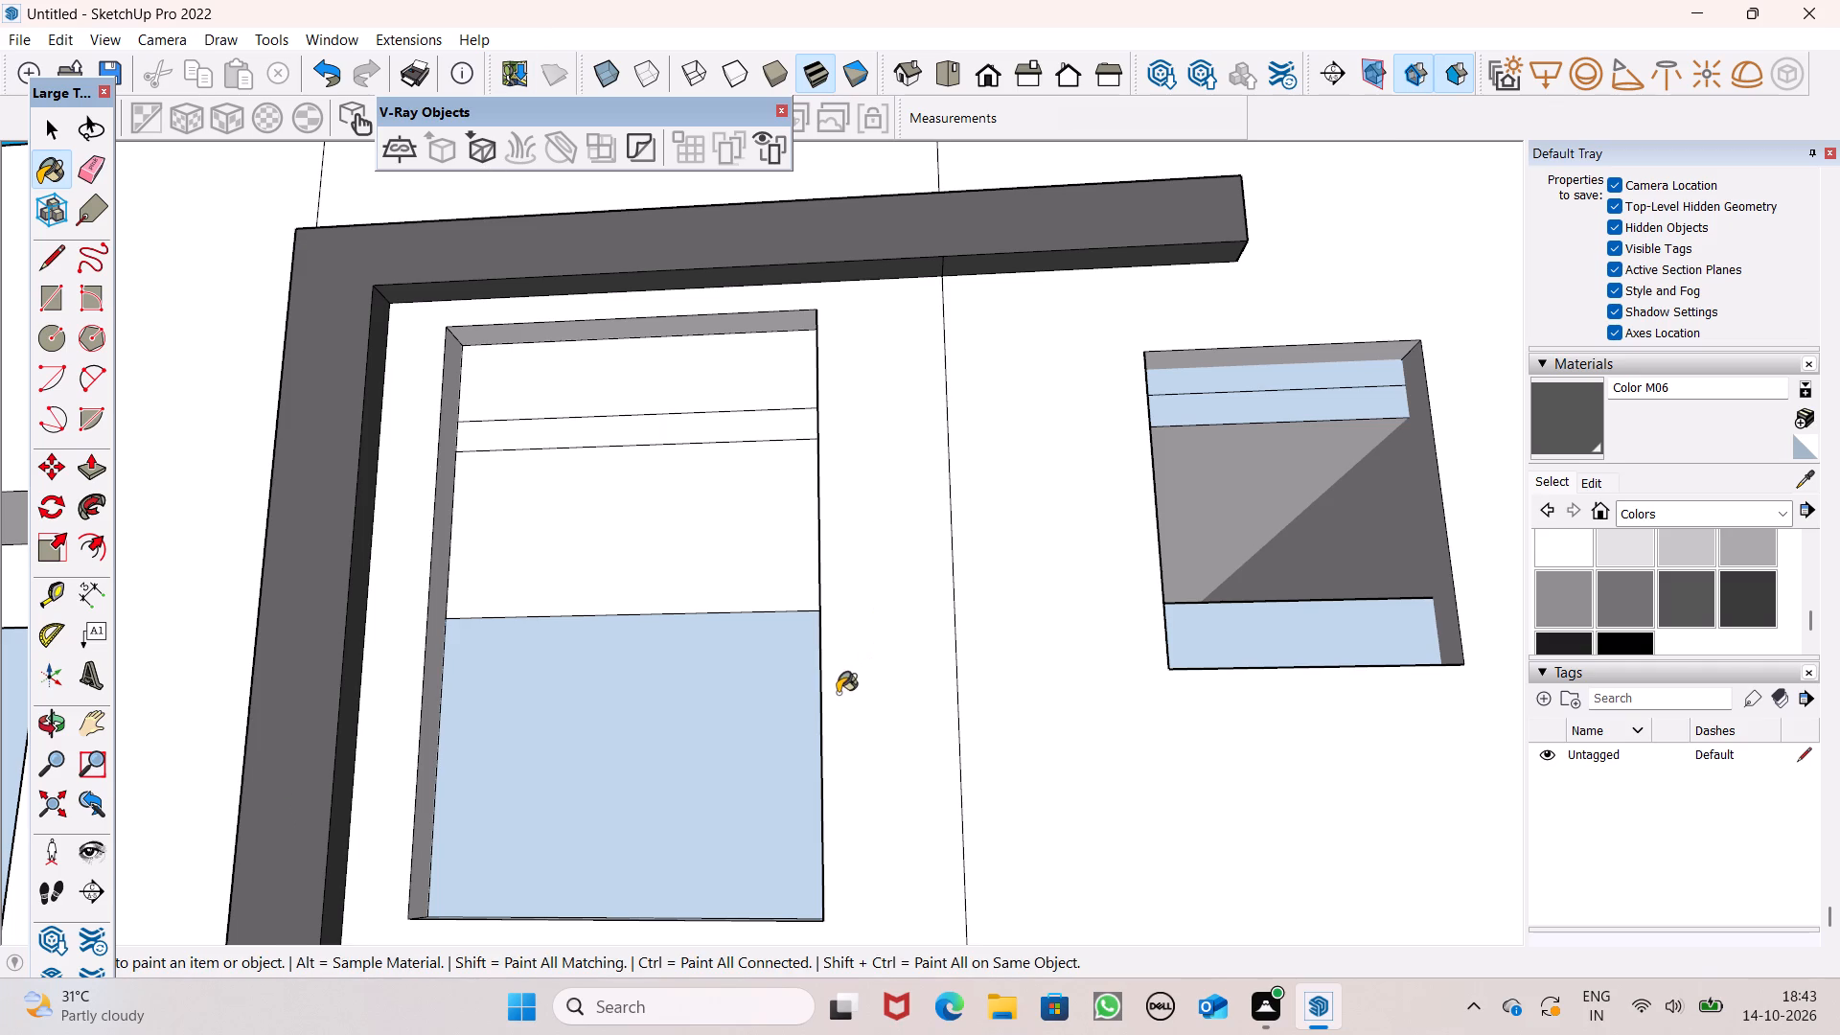
Paint both upper parts of the C-shaped frame's outer rear side with Color M06.
scroll(368, 454, "down", 2)
scroll(379, 457, "up", 1)
scroll(379, 457, "down", 5)
scroll(387, 473, "up", 2)
middle_click_drag(451, 494, 1072, 830)
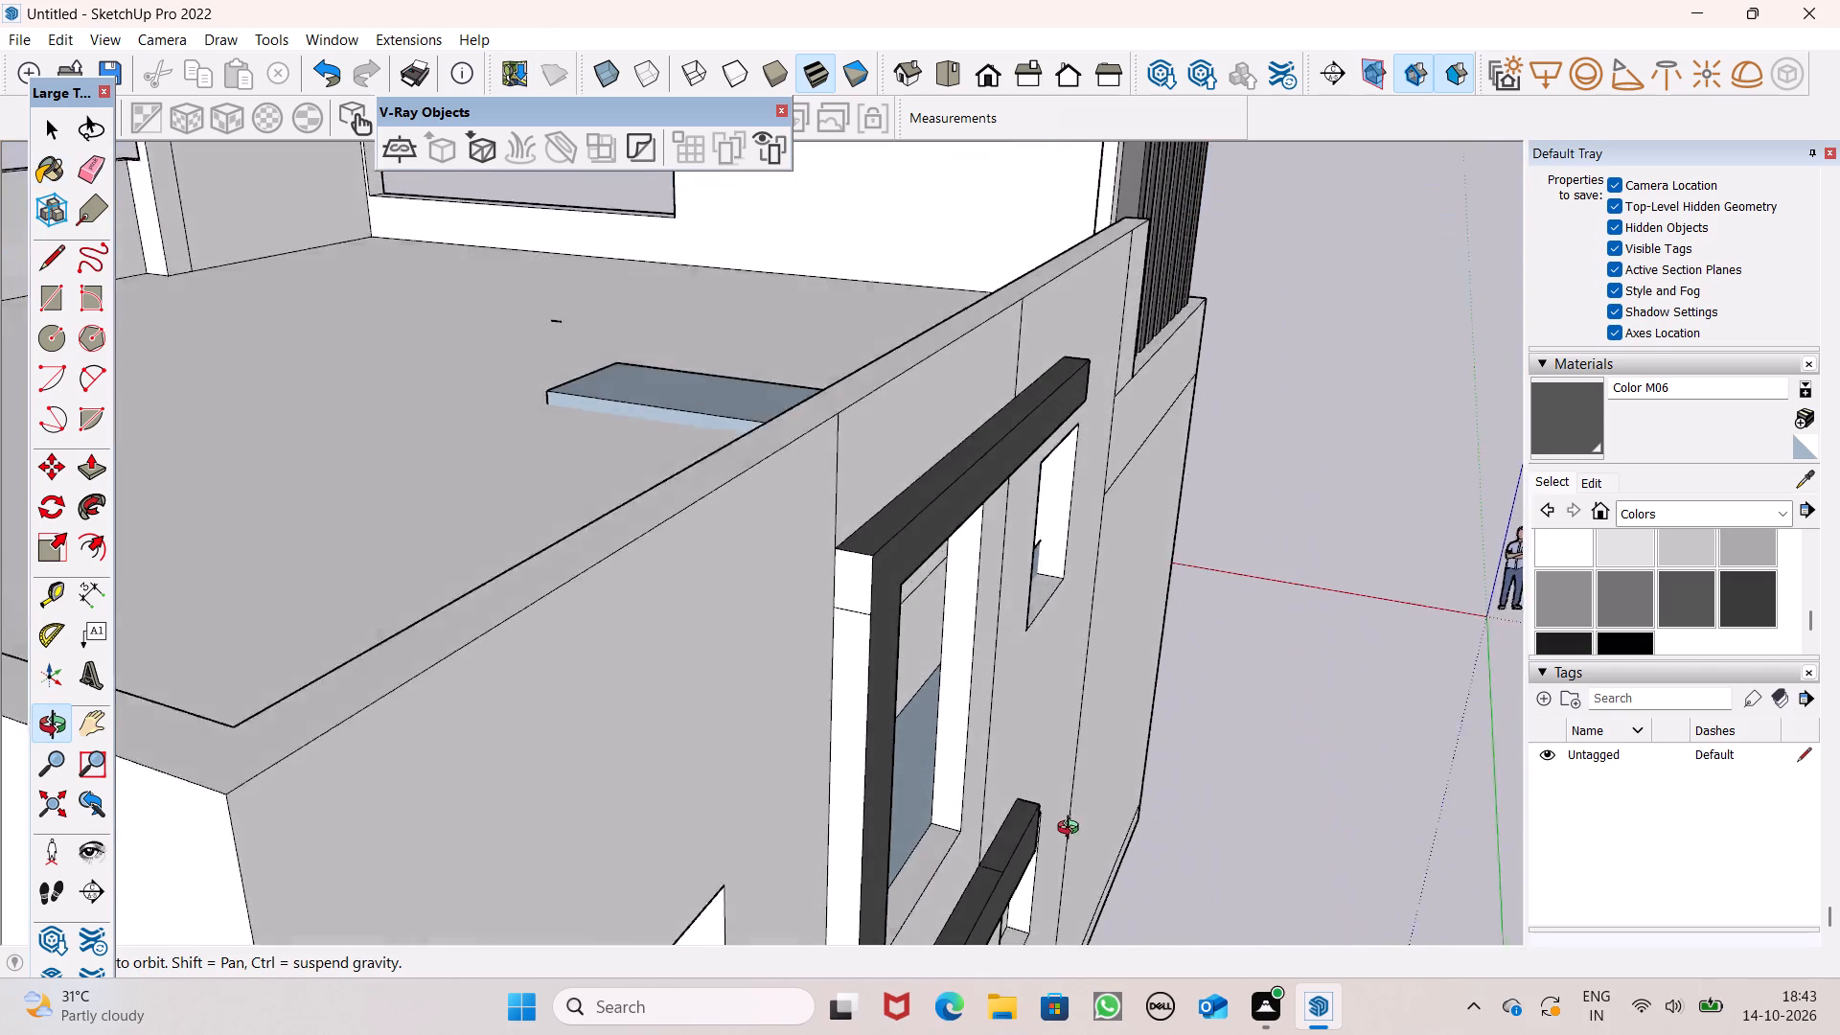
middle_click_drag(1072, 830, 1040, 754)
scroll(843, 590, "up", 1)
scroll(849, 587, "down", 1)
scroll(849, 585, "up", 1)
left_click(816, 510)
left_click(812, 553)
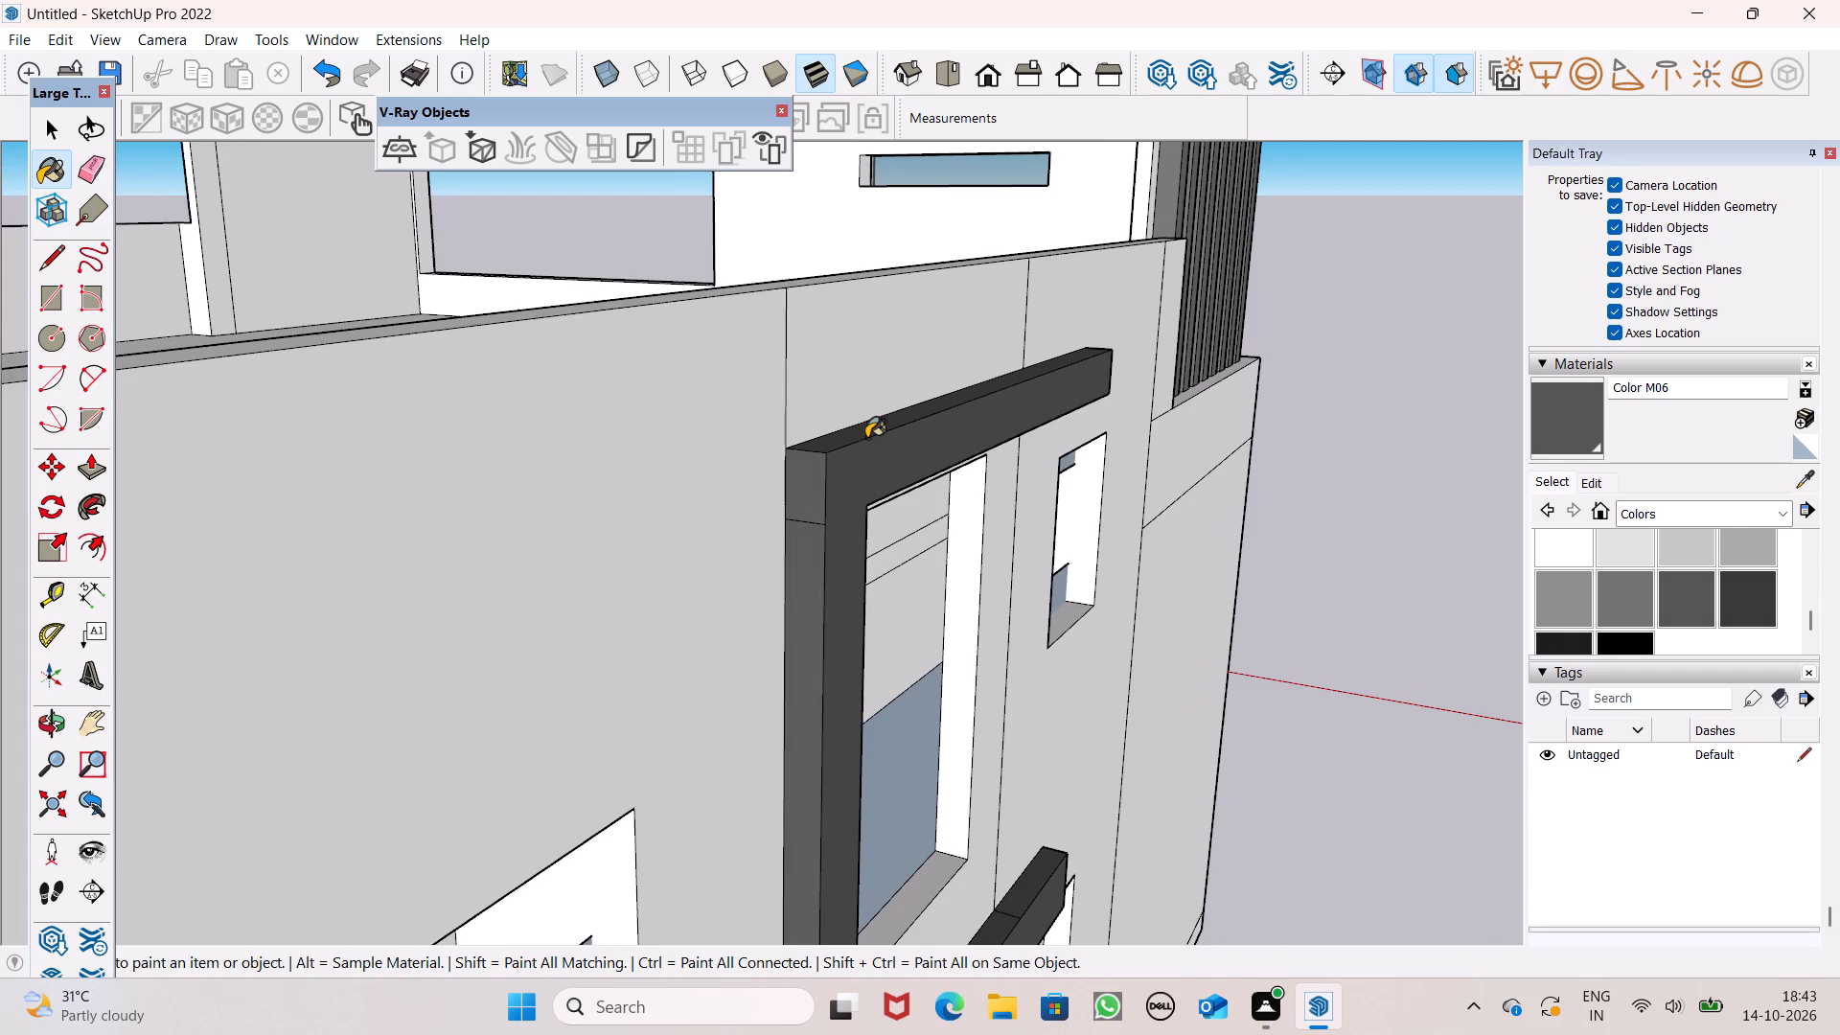
Paint the lower band's rear end and underside with Color M06.
scroll(866, 438, "down", 5)
scroll(854, 535, "down", 1)
middle_click_drag(898, 810, 916, 519)
scroll(850, 363, "up", 1)
scroll(879, 326, "down", 1)
scroll(879, 326, "up", 5)
left_click(879, 310)
left_click(892, 324)
scroll(1042, 356, "down", 4)
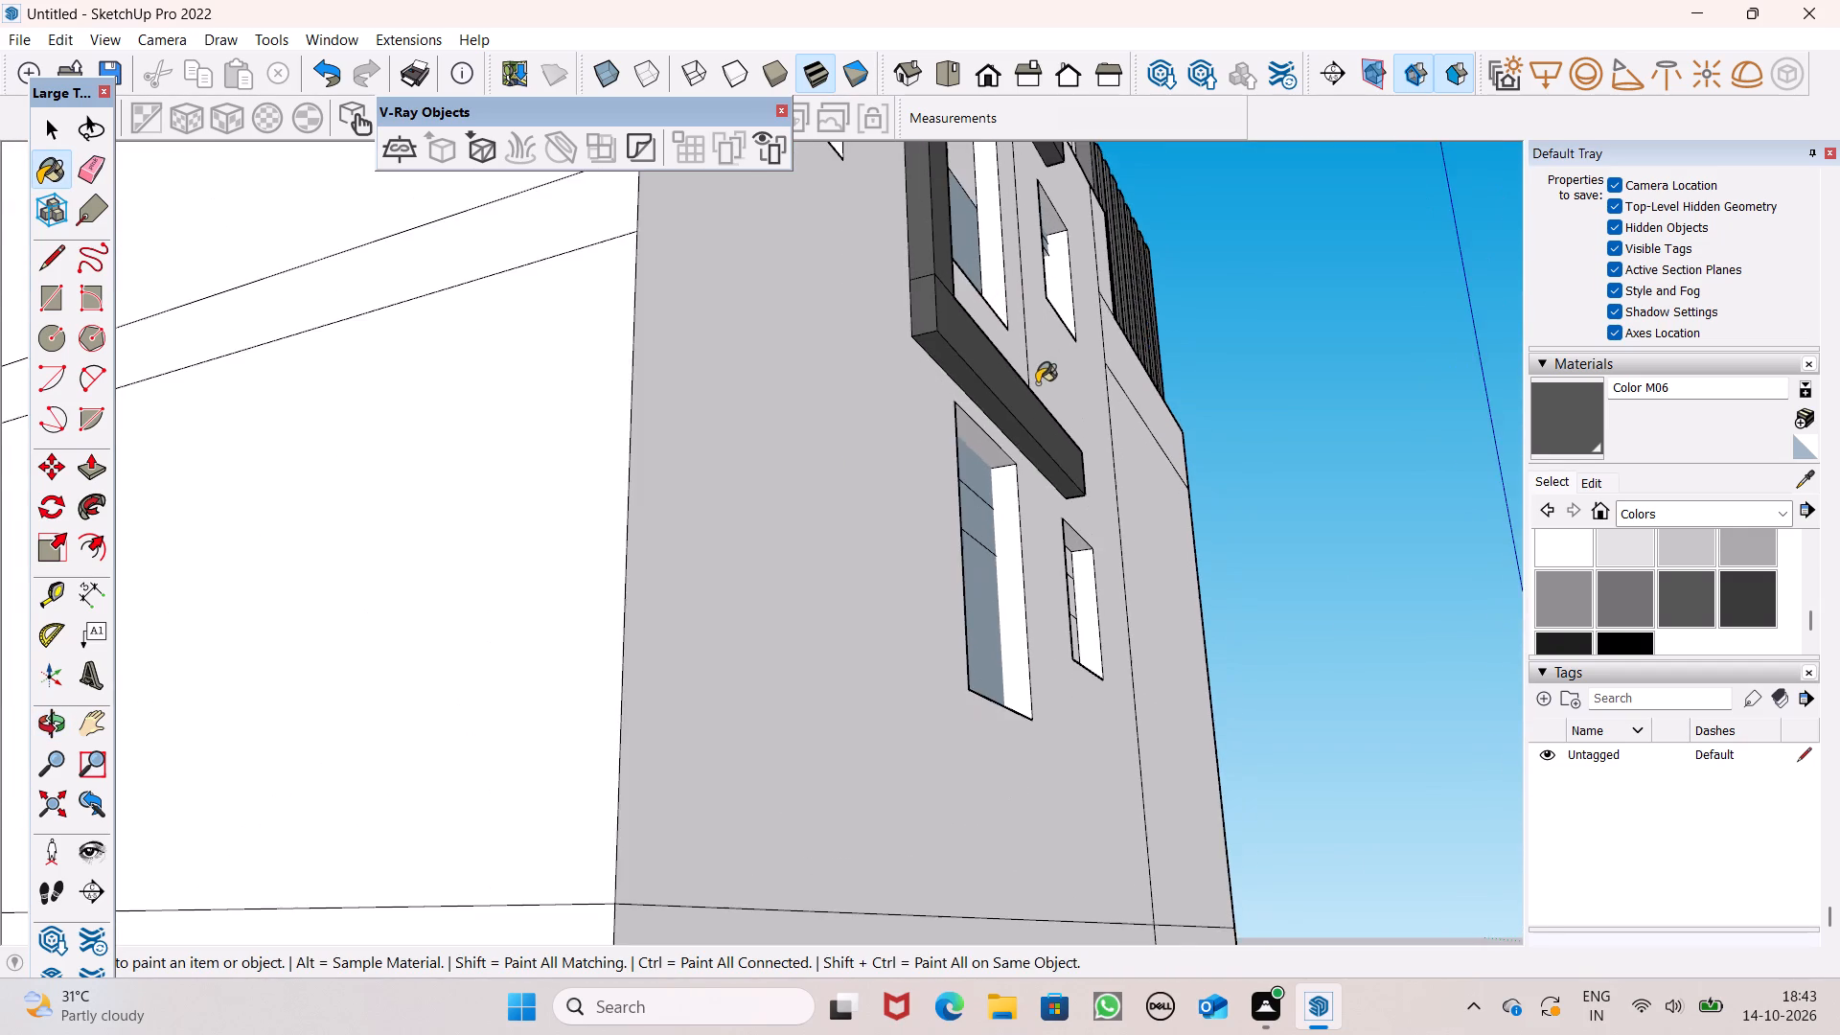
Examine the house from the rear, front and side with the painted C-shaped frame.
scroll(1035, 396, "down", 4)
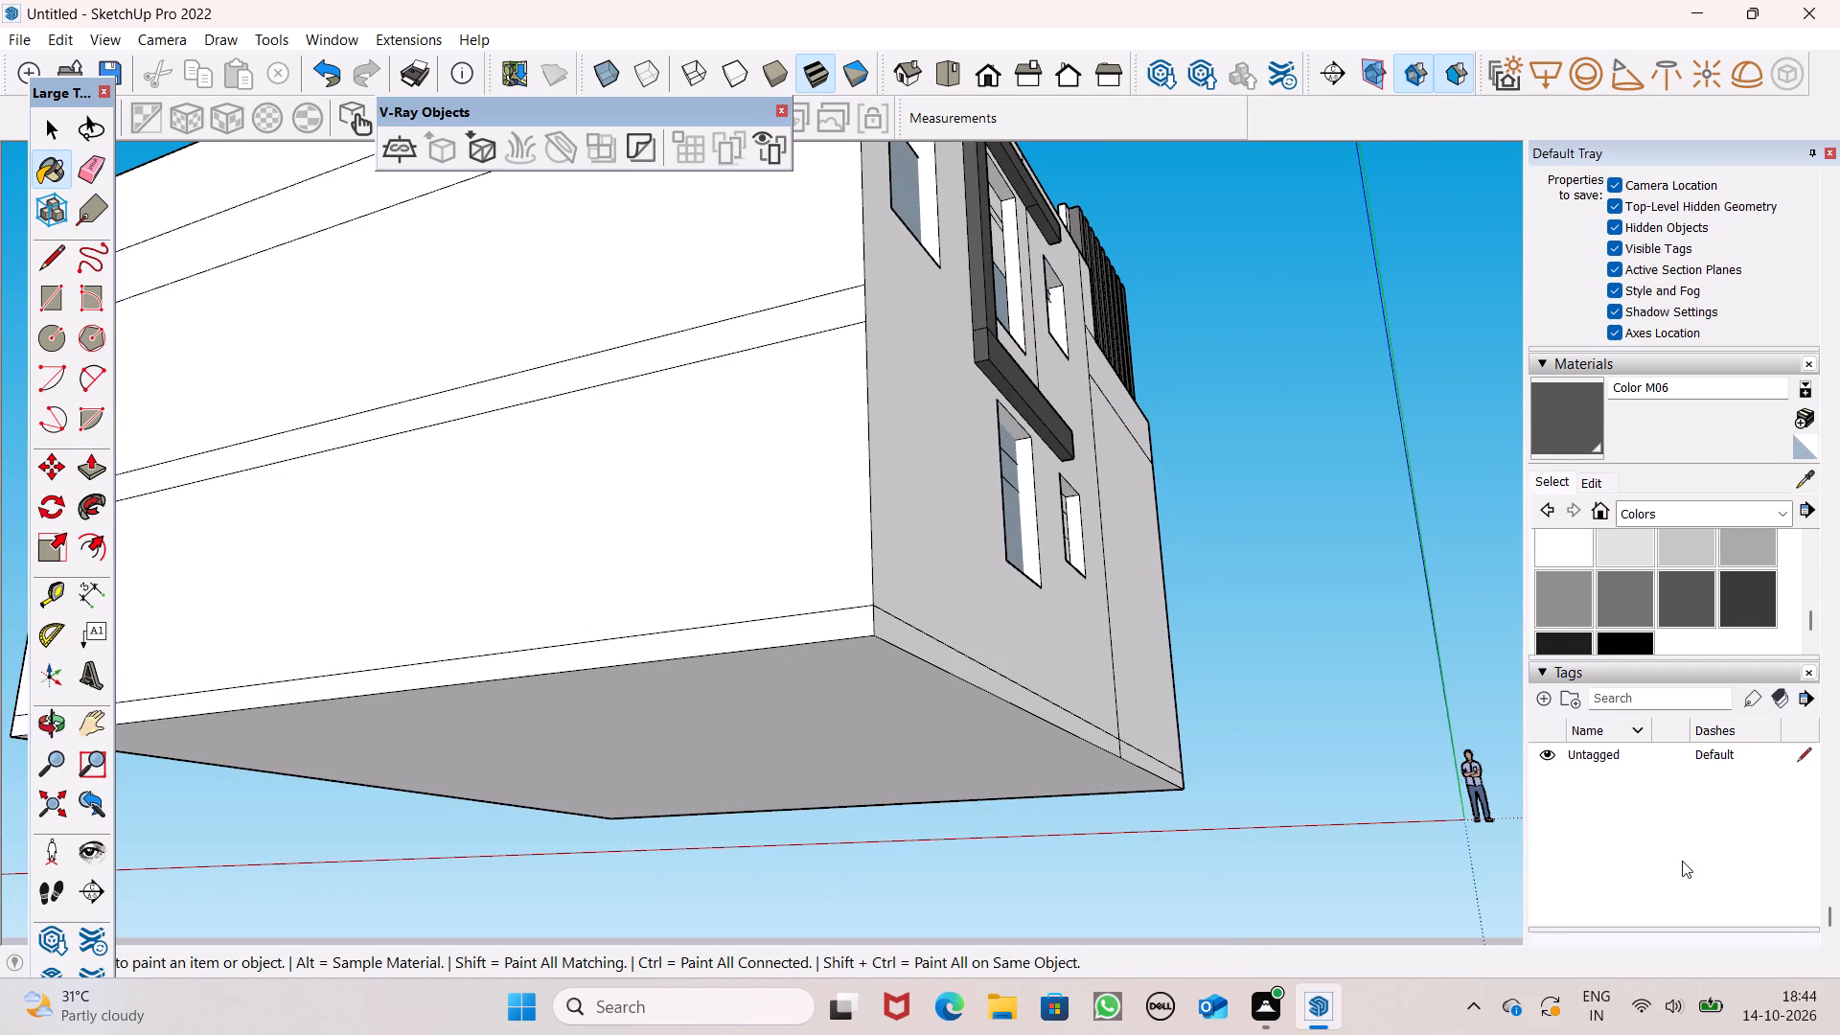
scroll(1063, 249, "down", 4)
middle_click_drag(1021, 401, 1135, 557)
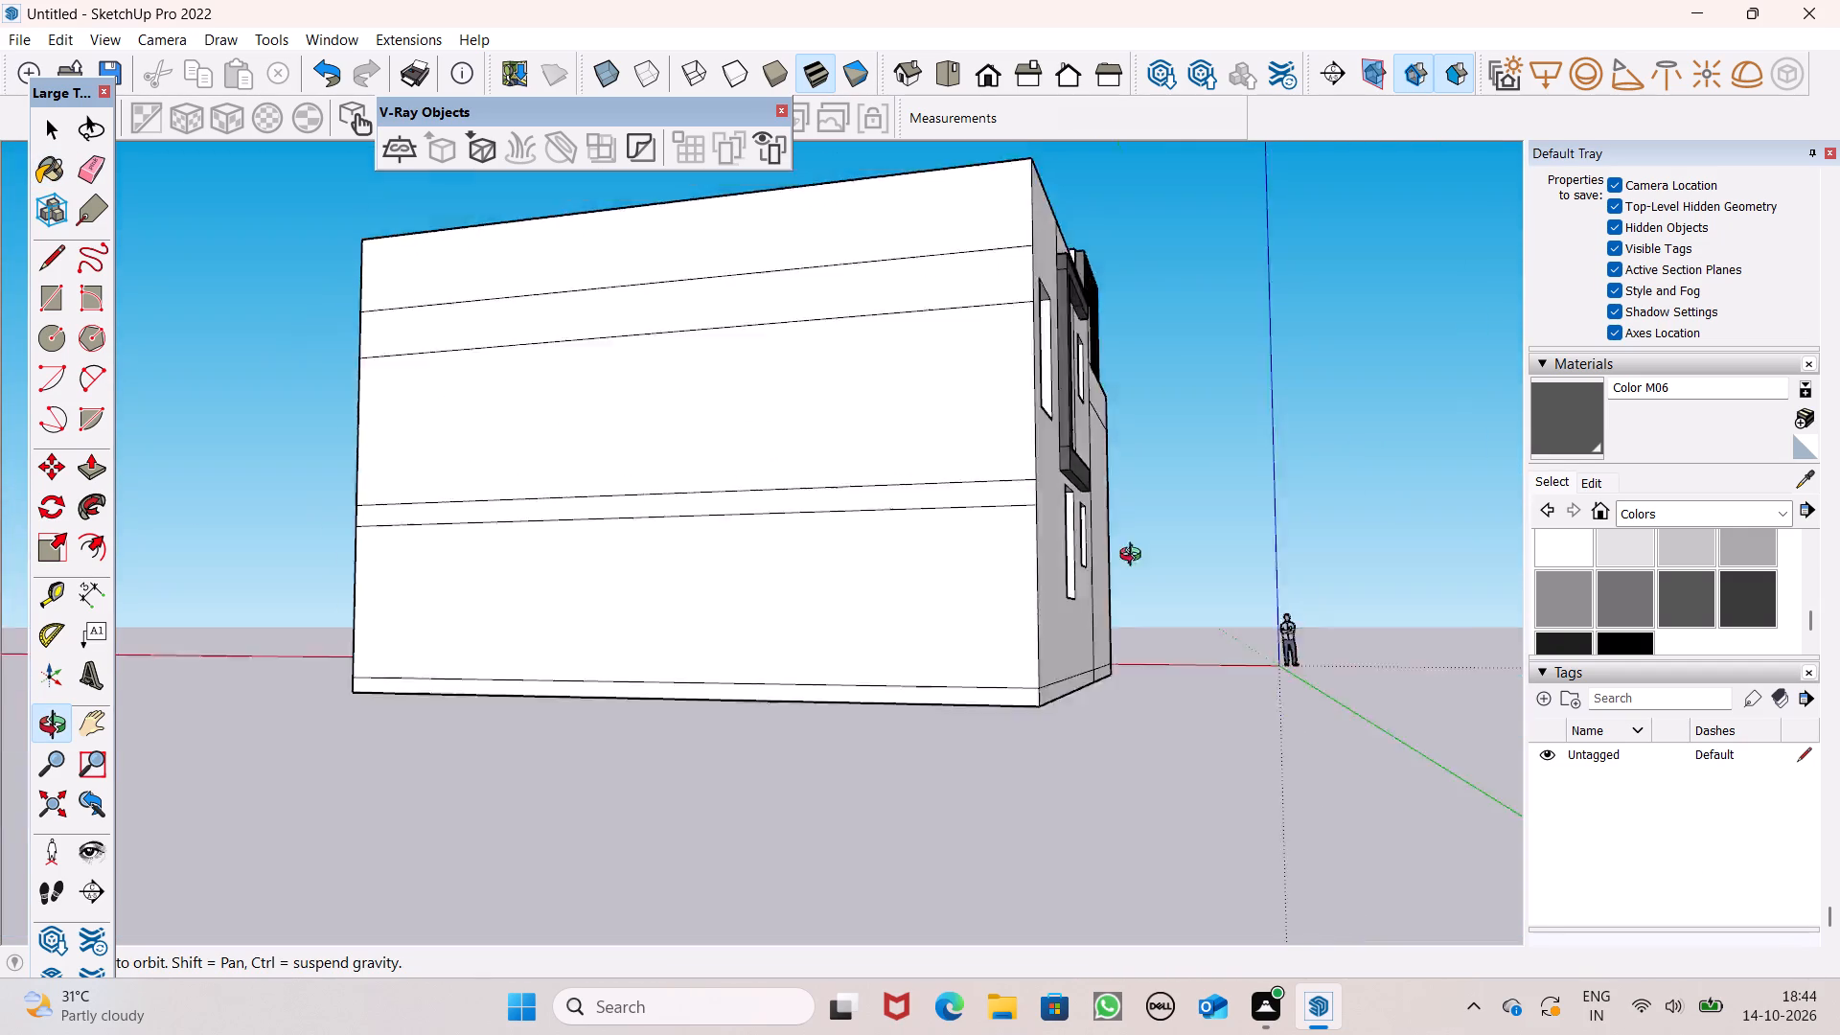
middle_click_drag(1135, 557, 420, 691)
middle_click_drag(407, 690, 391, 688)
scroll(968, 538, "down", 3)
middle_click_drag(1049, 579, 704, 612)
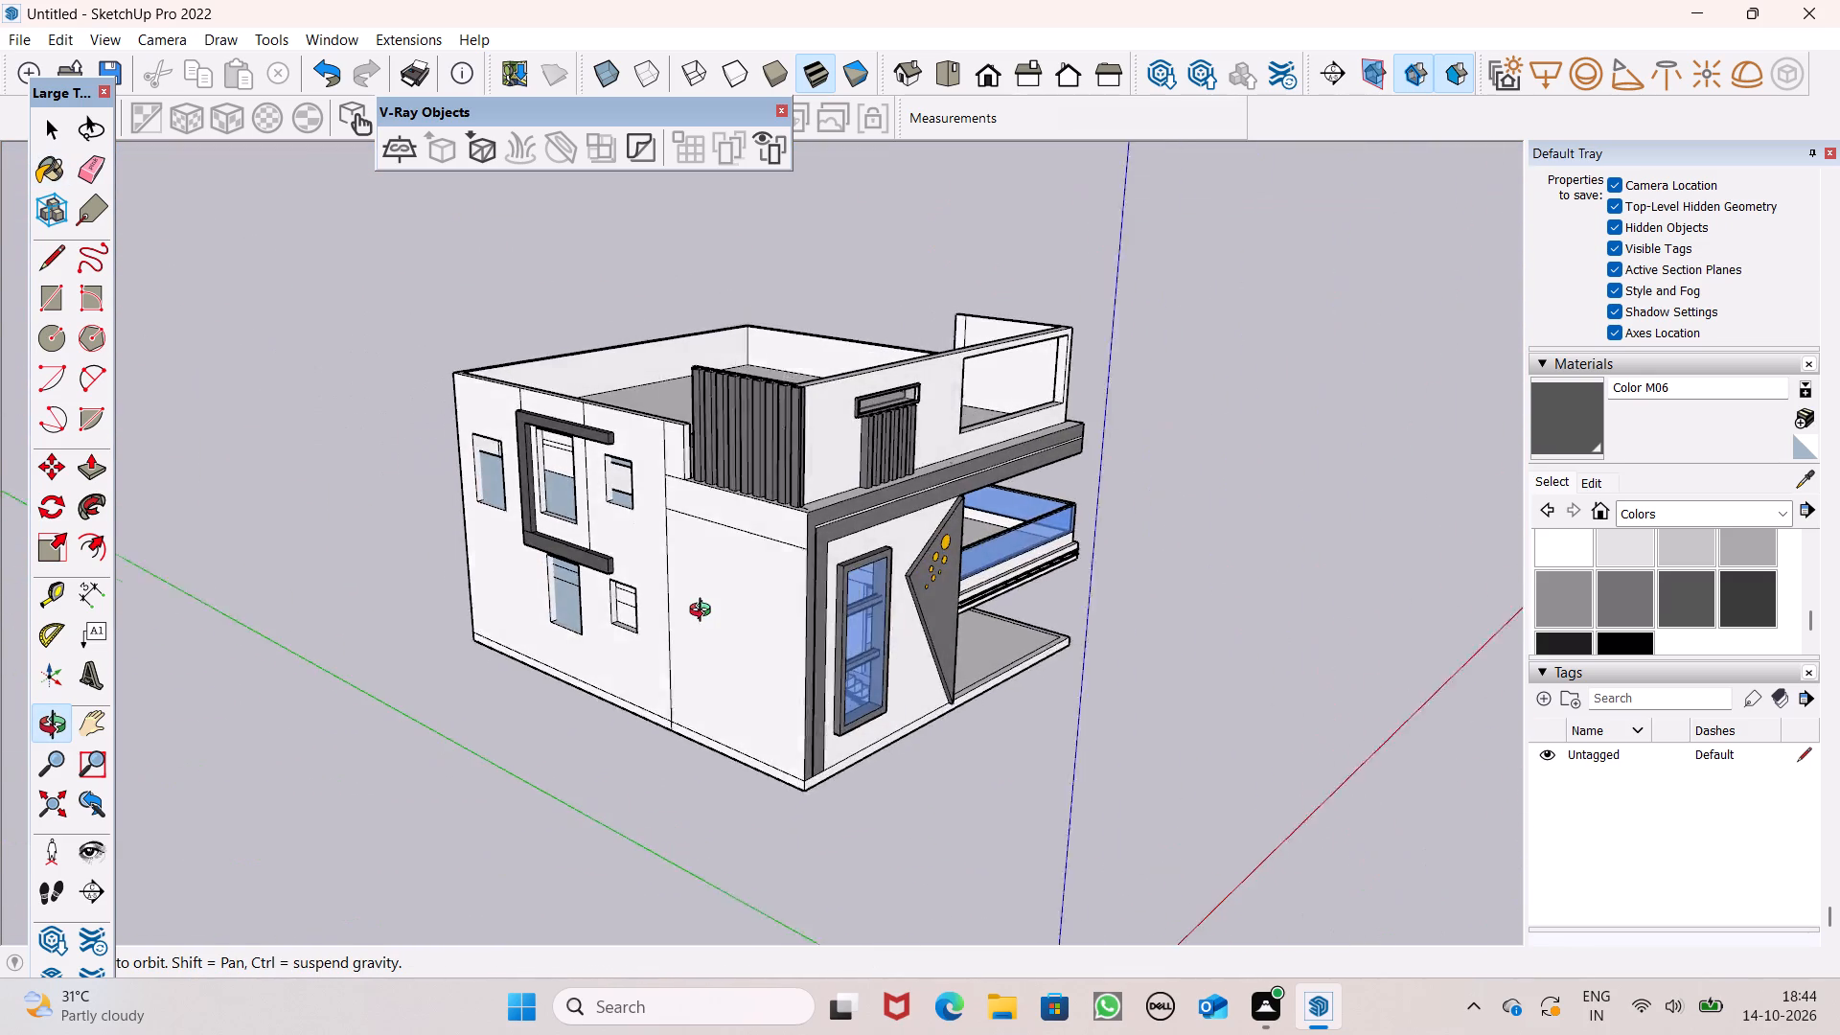
middle_click_drag(704, 612, 55, 481)
middle_click_drag(112, 491, 246, 501)
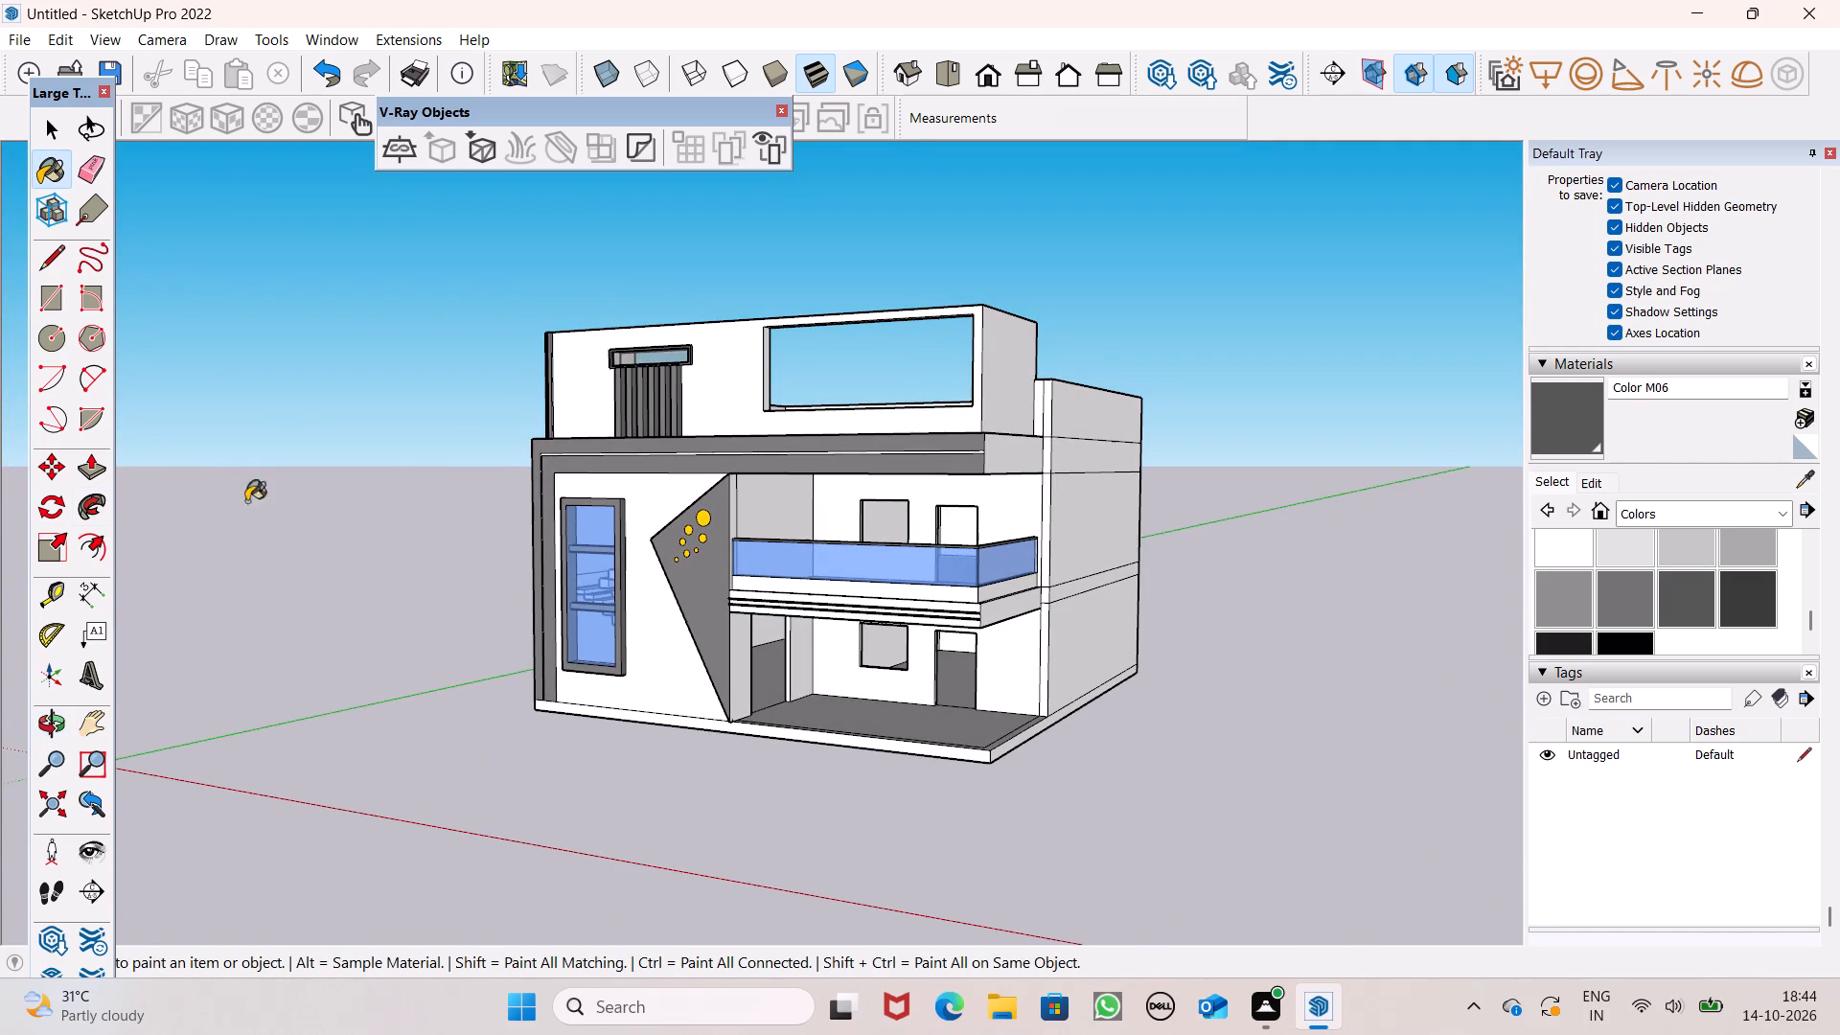
middle_click_drag(246, 501, 491, 506)
scroll(549, 437, "down", 2)
middle_click_drag(519, 506, 1352, 573)
scroll(404, 430, "up", 2)
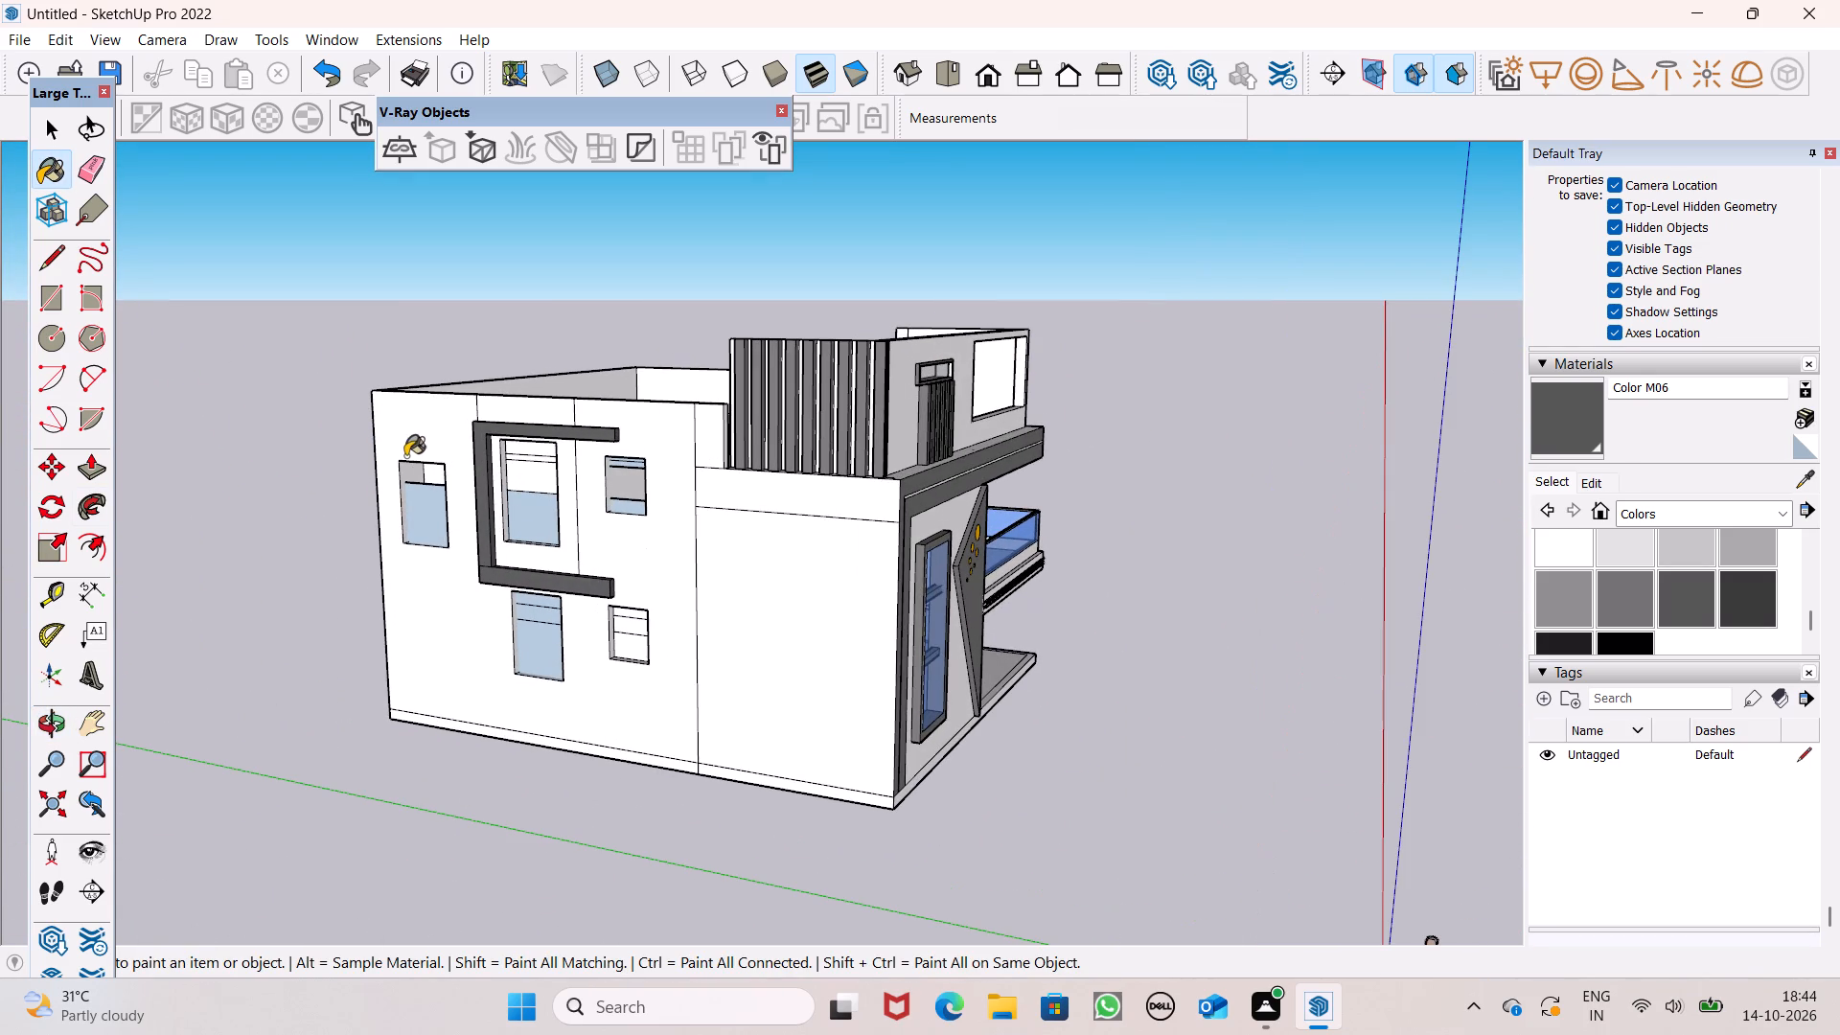
Paint the wall panel around the window inside the C-shaped frame and the strip above the frame with Color D06.
scroll(1614, 602, "up", 5)
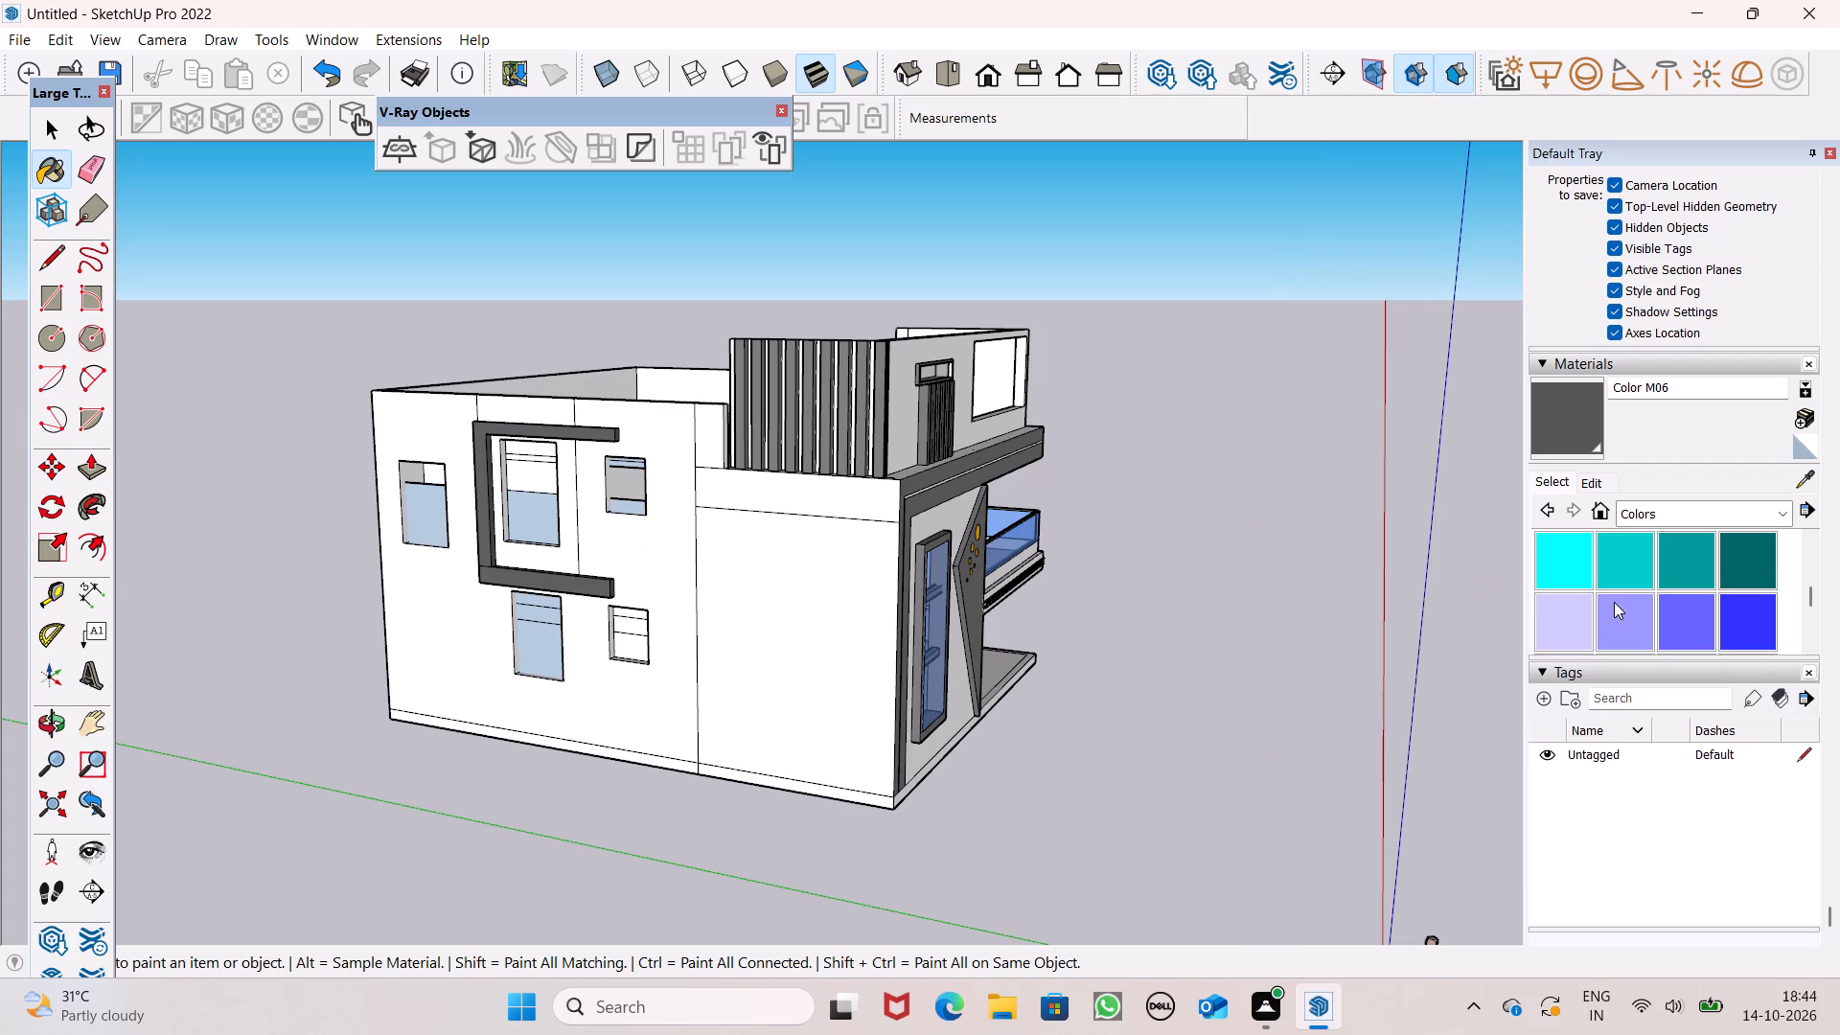
scroll(1614, 602, "down", 1)
scroll(1614, 602, "up", 1)
scroll(1614, 602, "down", 1)
scroll(1614, 602, "up", 5)
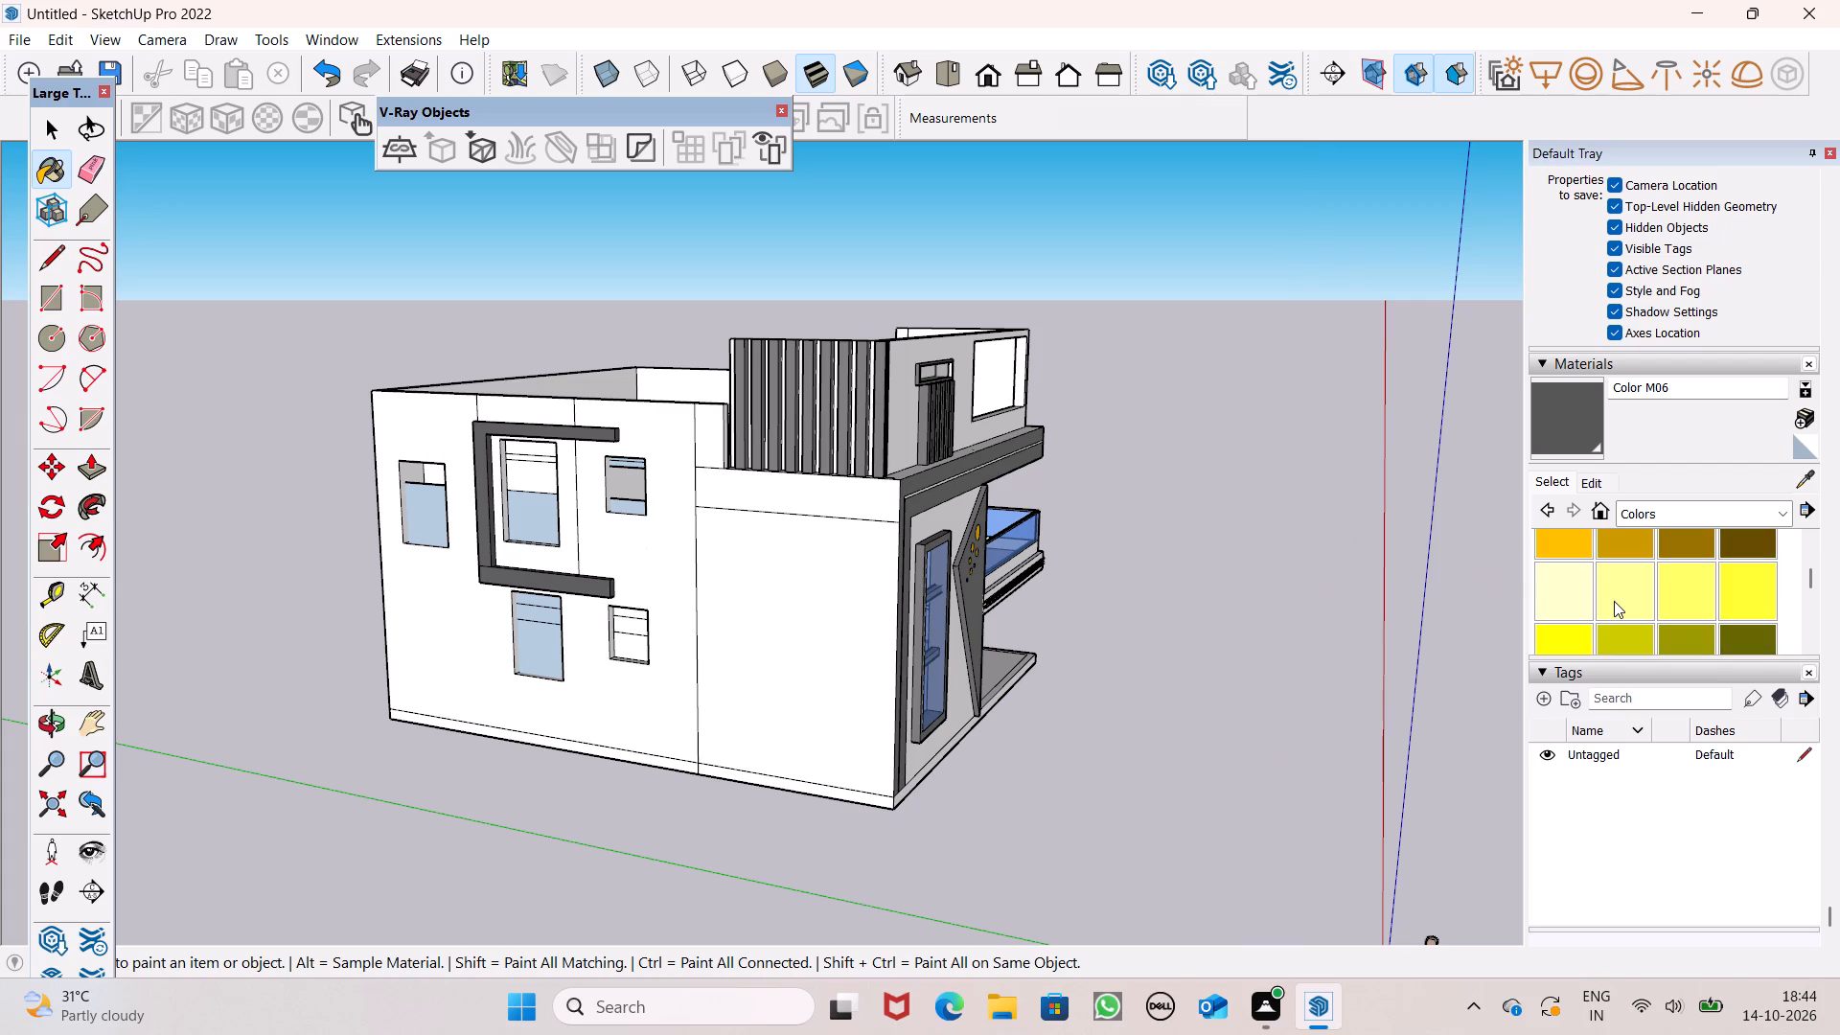
scroll(1614, 601, "down", 3)
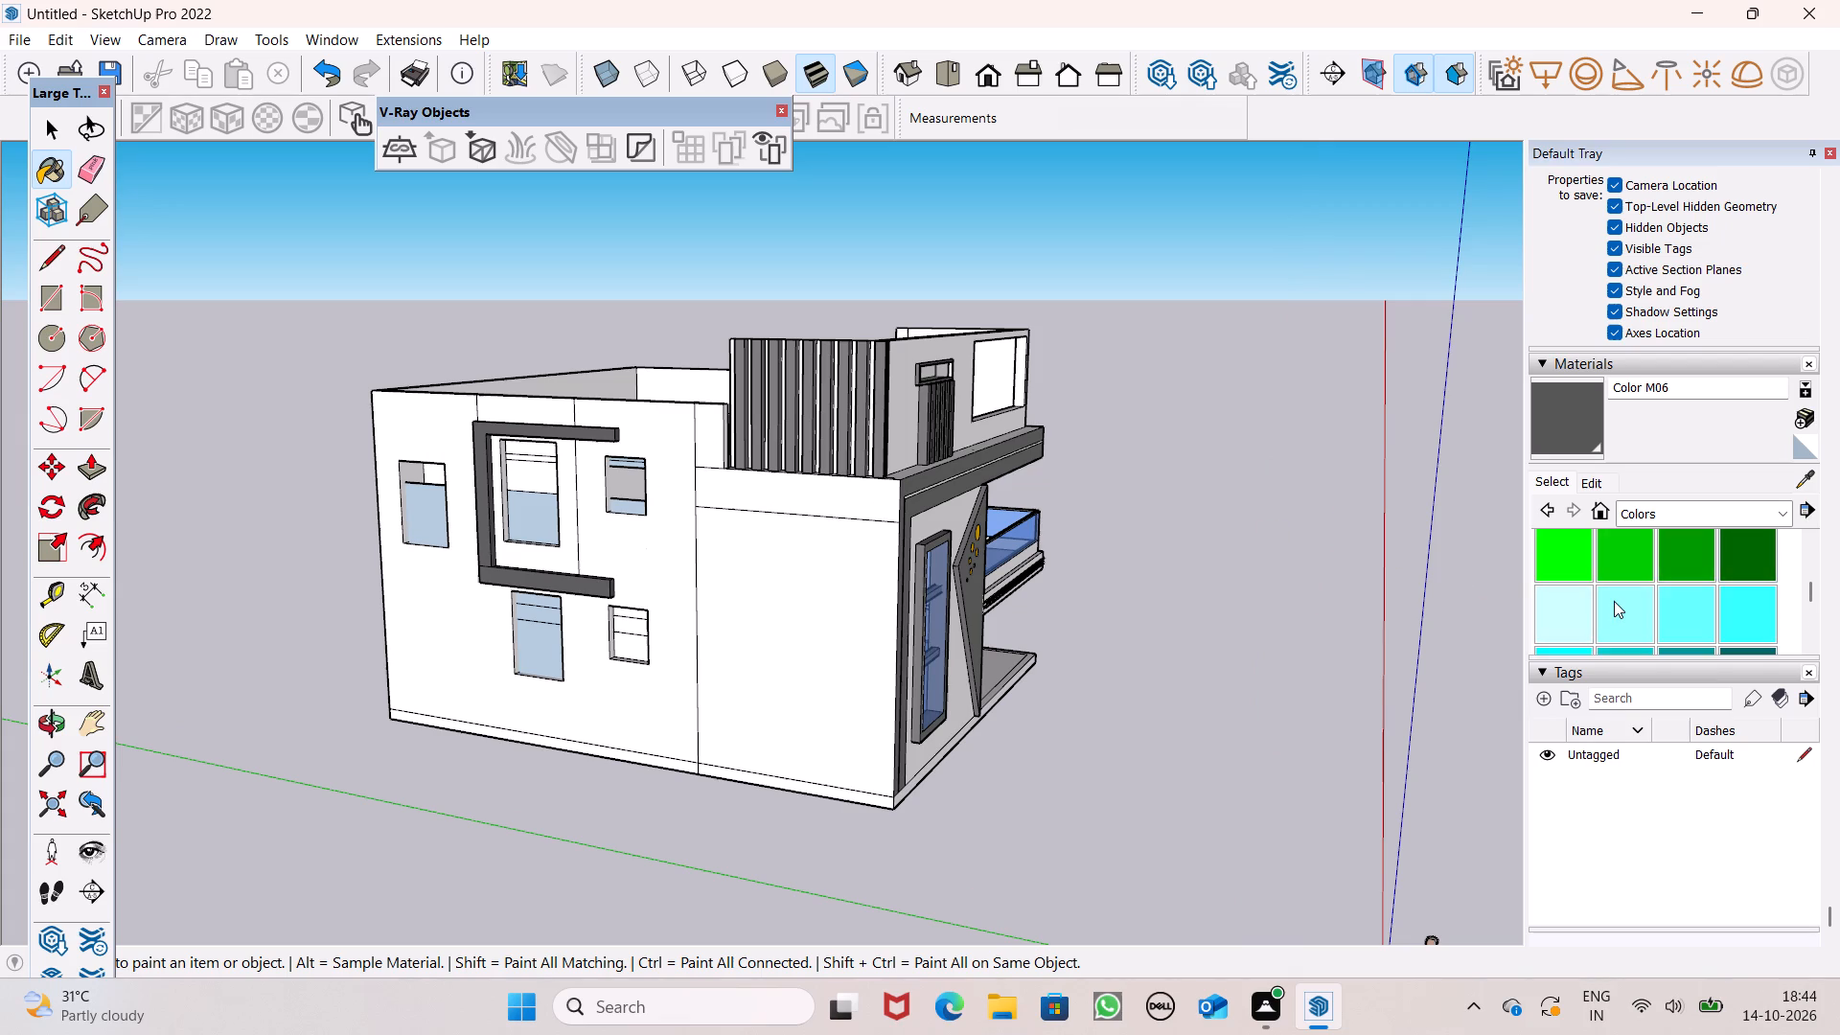
scroll(1614, 601, "down", 3)
scroll(1614, 601, "up", 5)
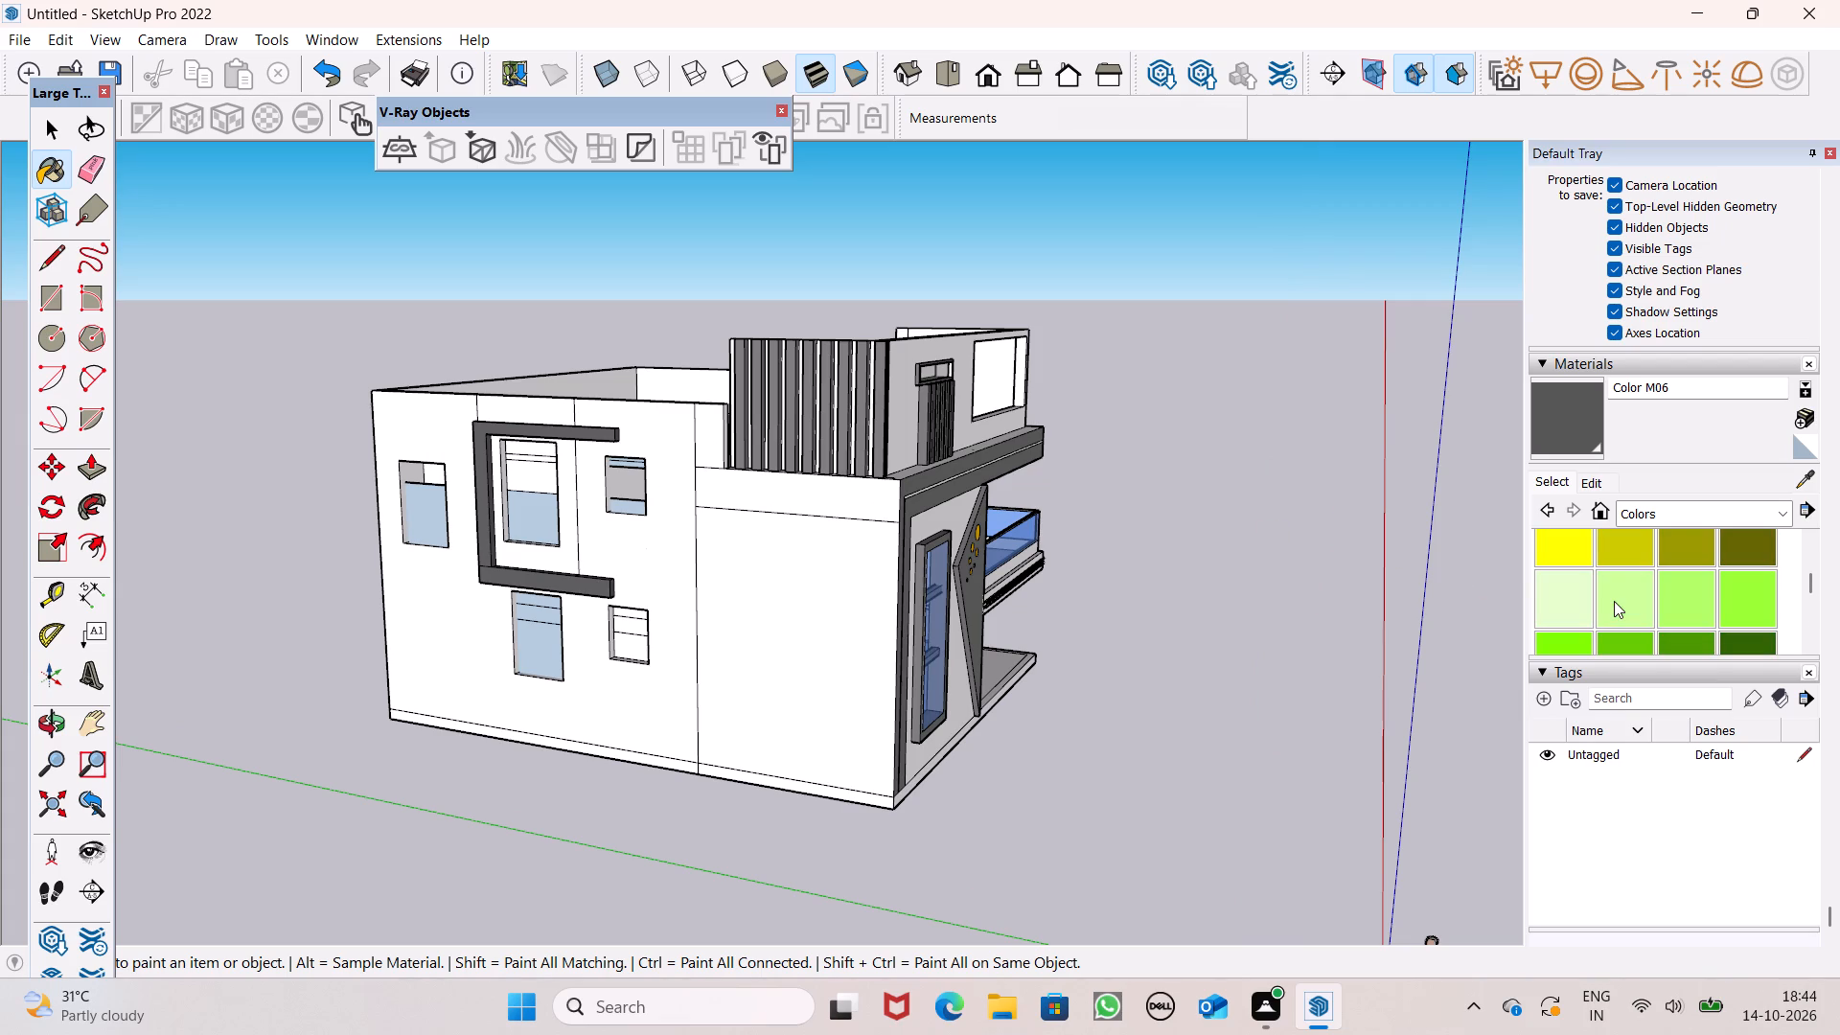
scroll(1625, 582, "up", 1)
left_click(1625, 545)
scroll(462, 544, "up", 3)
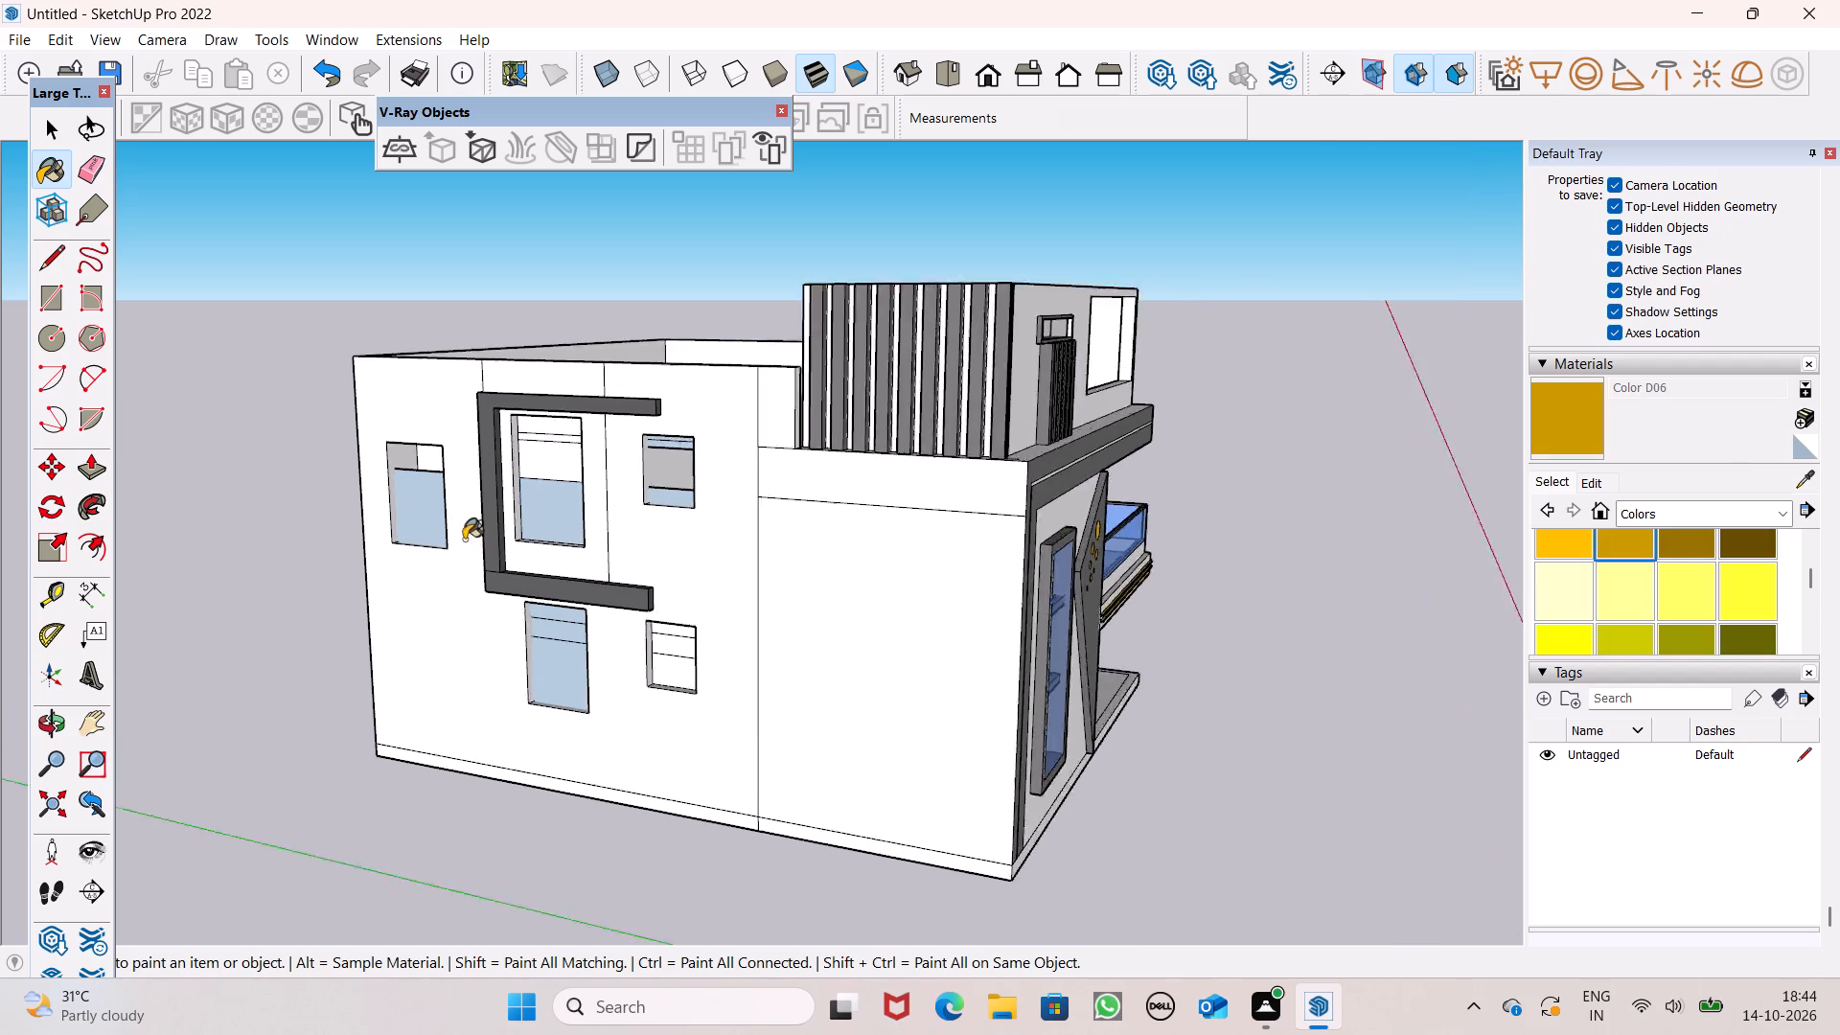
scroll(464, 540, "up", 4)
left_click(604, 586)
left_click(616, 279)
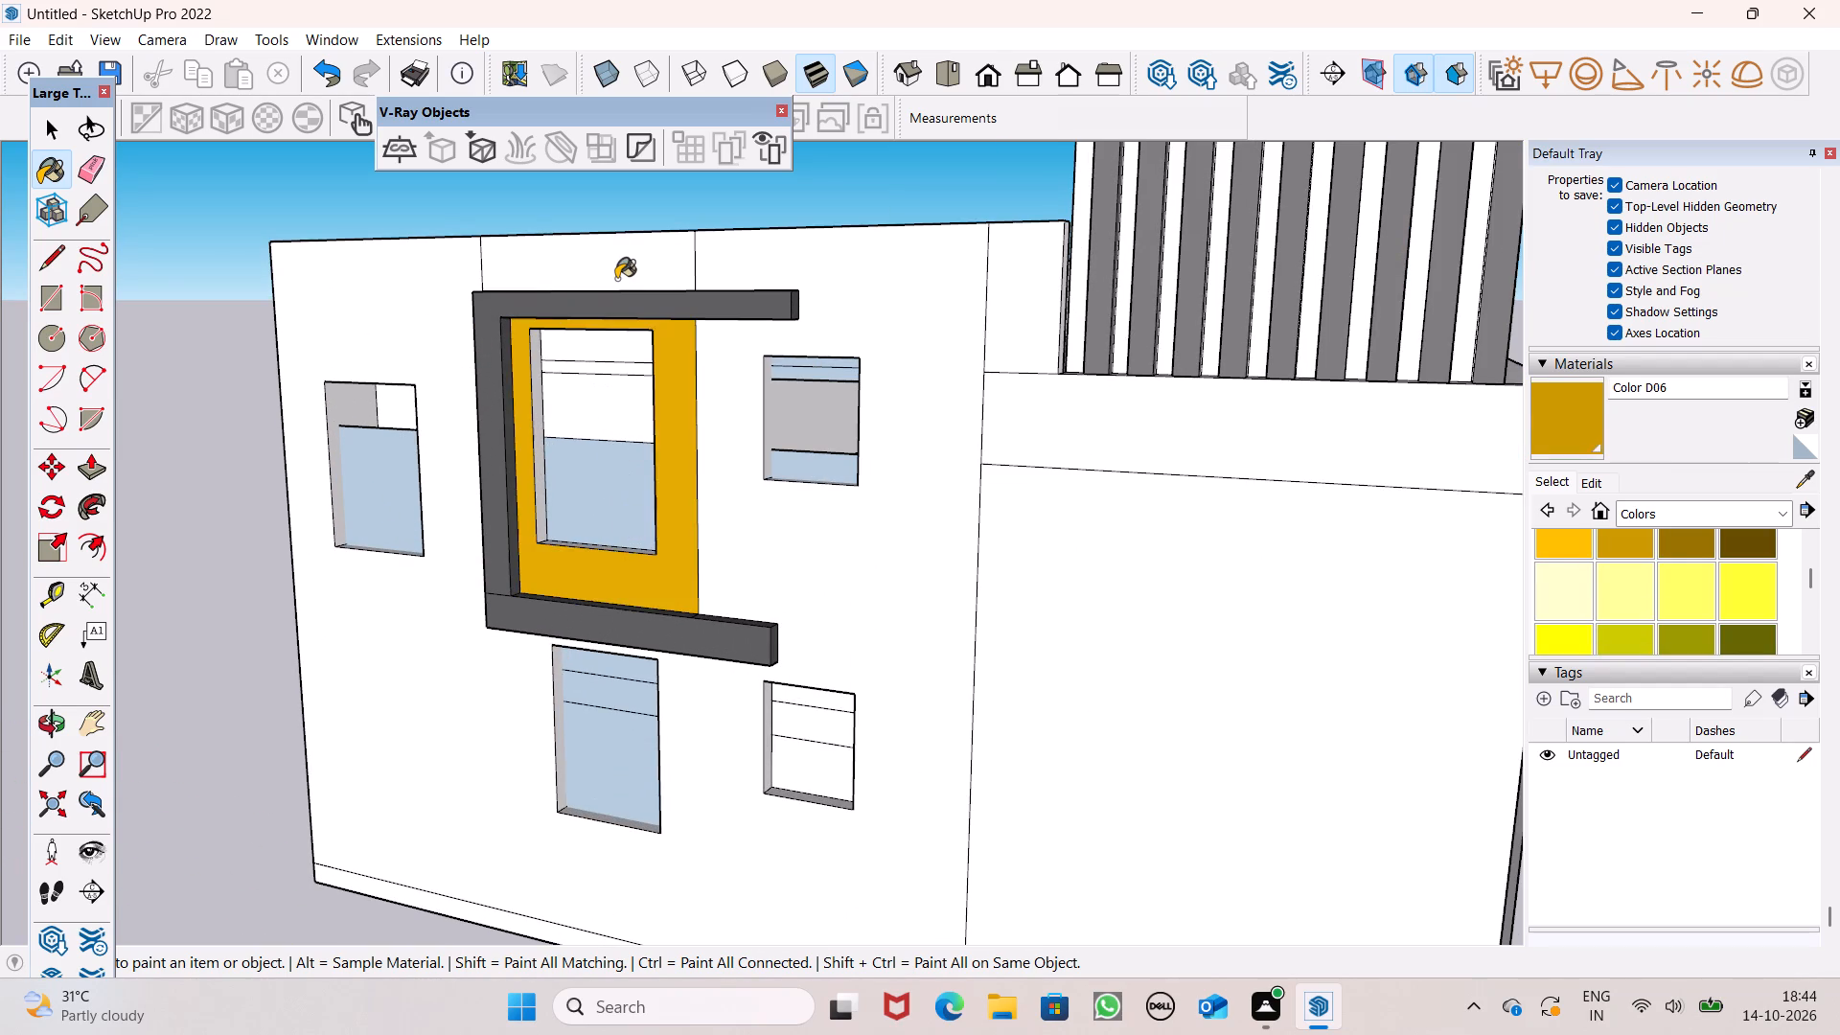
Examine the side wall's painted panel and frame together with the rest of the house from several angles.
scroll(426, 474, "down", 1)
scroll(580, 440, "down", 5)
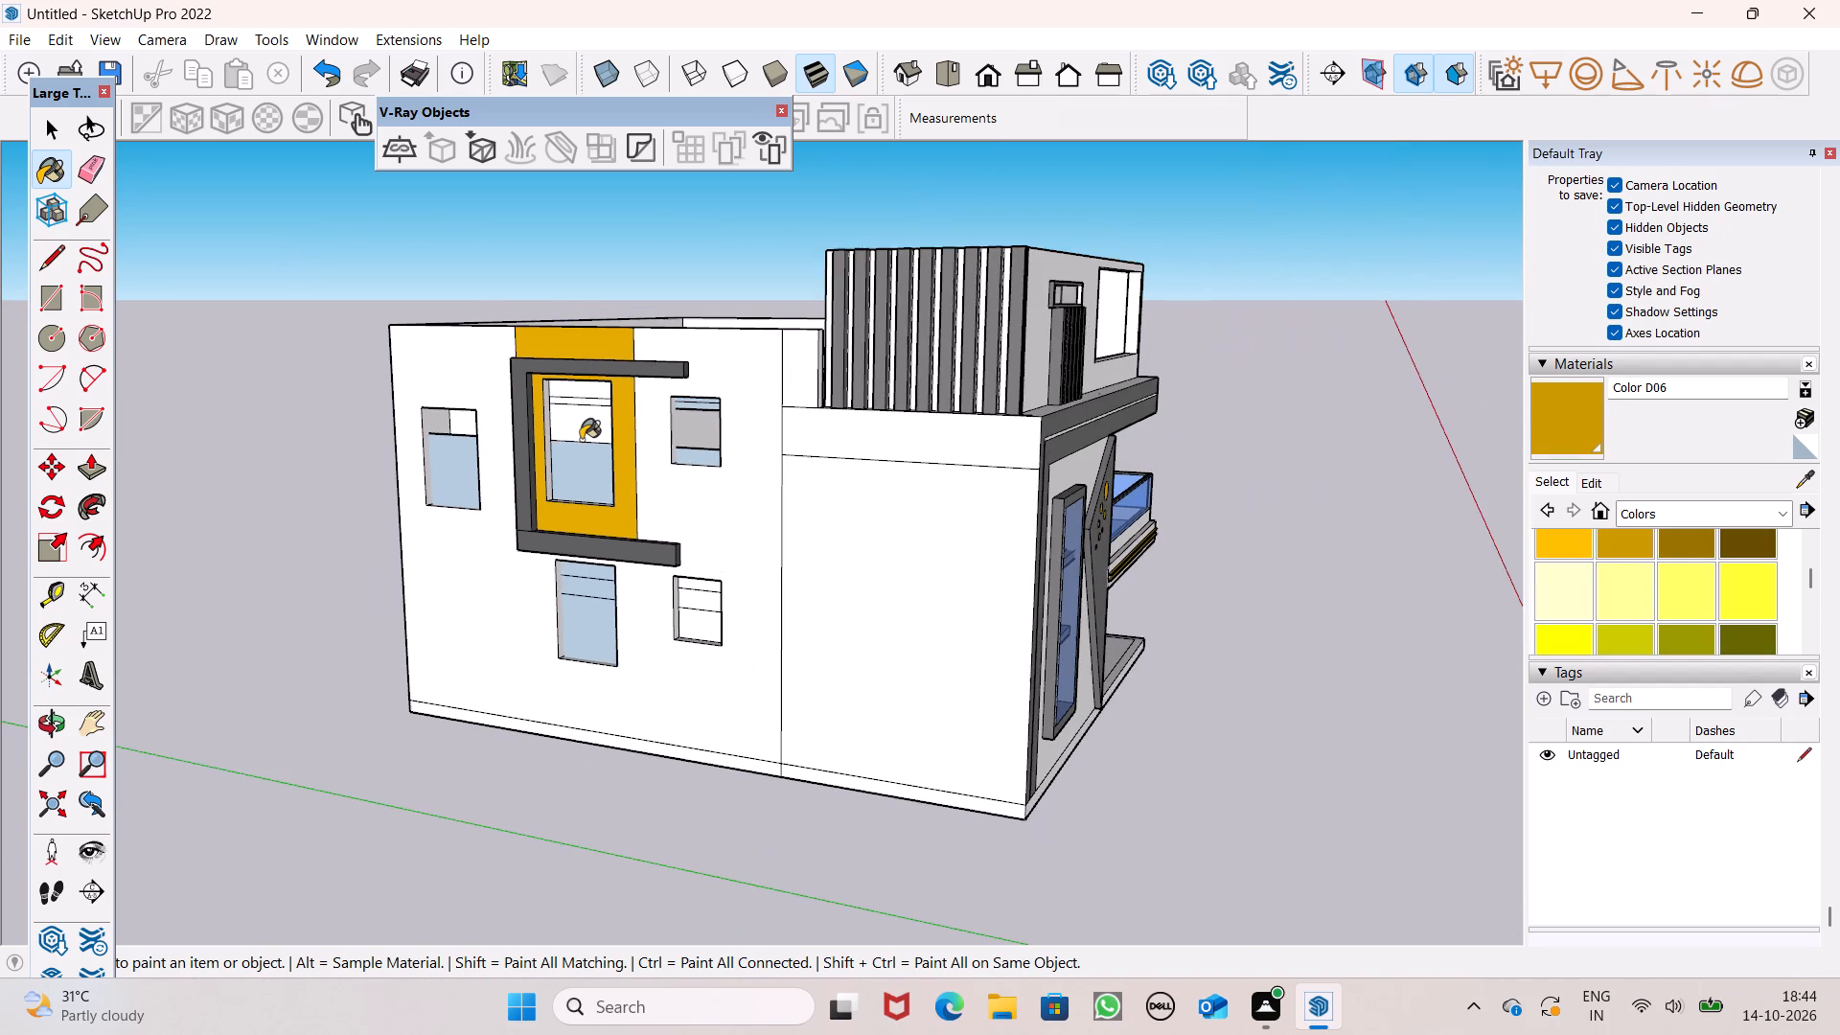
scroll(447, 443, "down", 1)
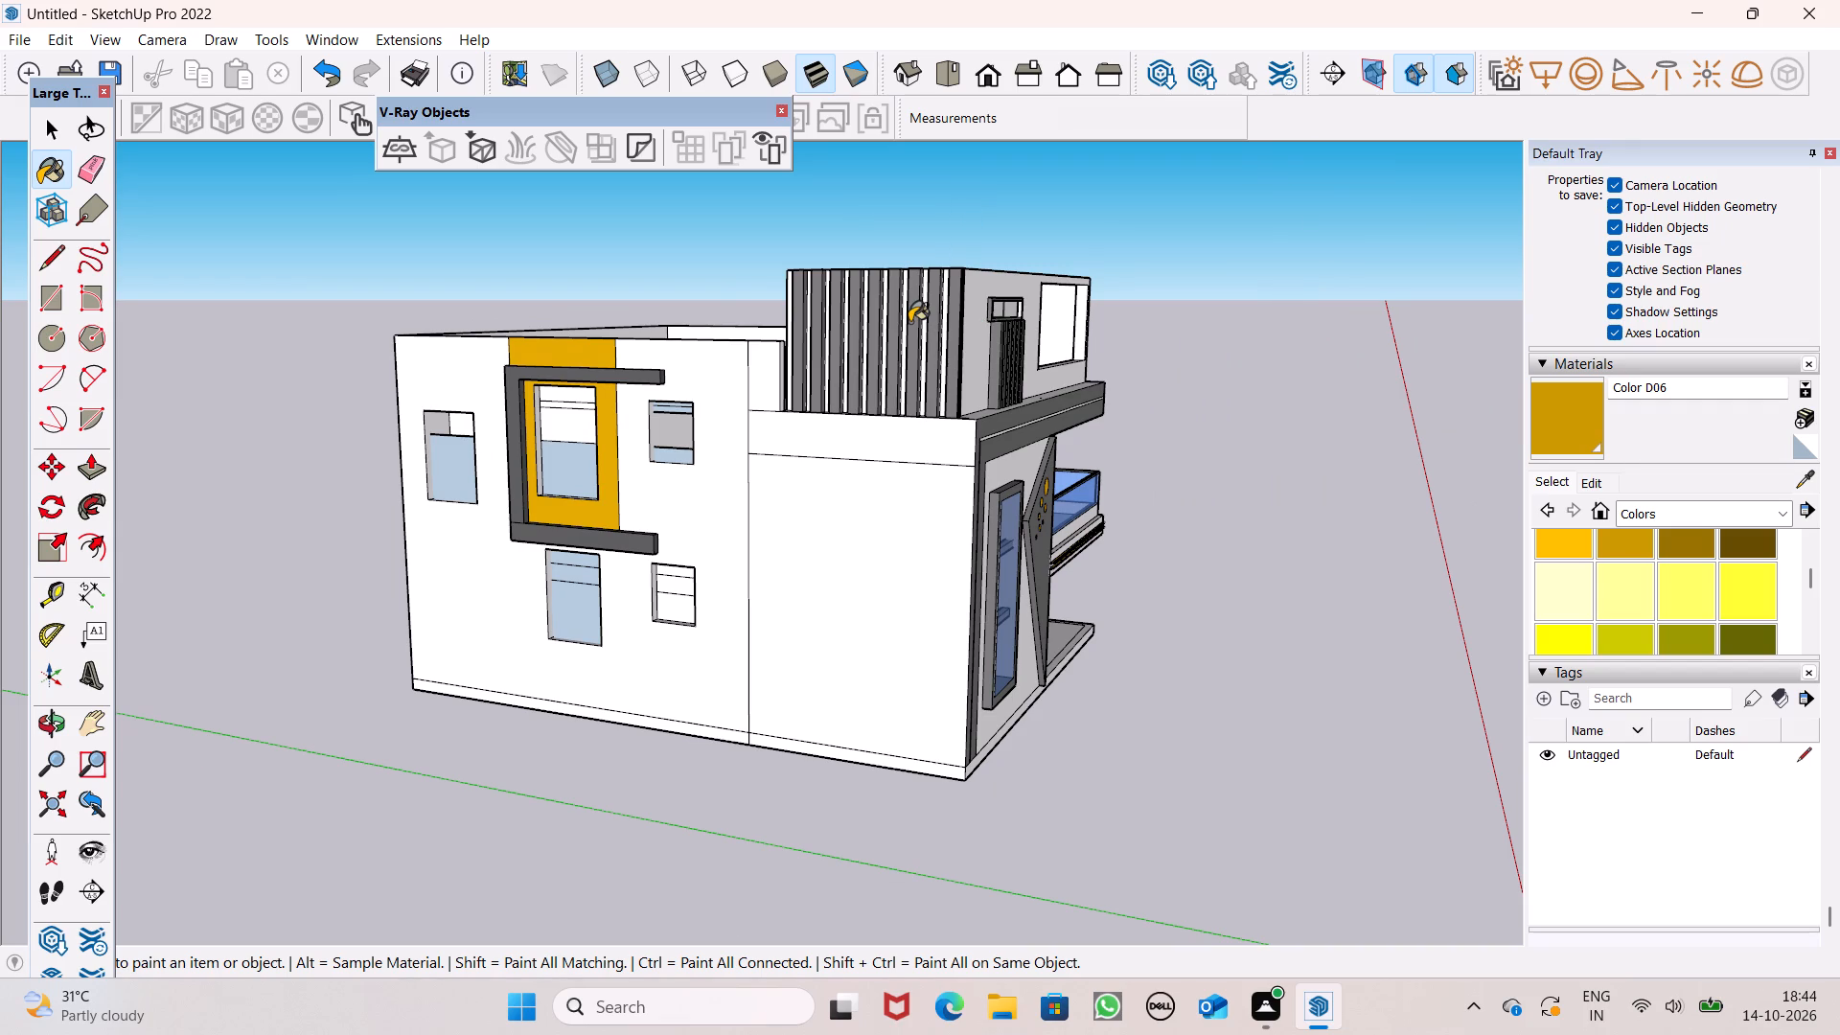
scroll(876, 329, "down", 3)
scroll(875, 329, "up", 1)
scroll(875, 329, "down", 1)
middle_click_drag(1030, 506, 869, 597)
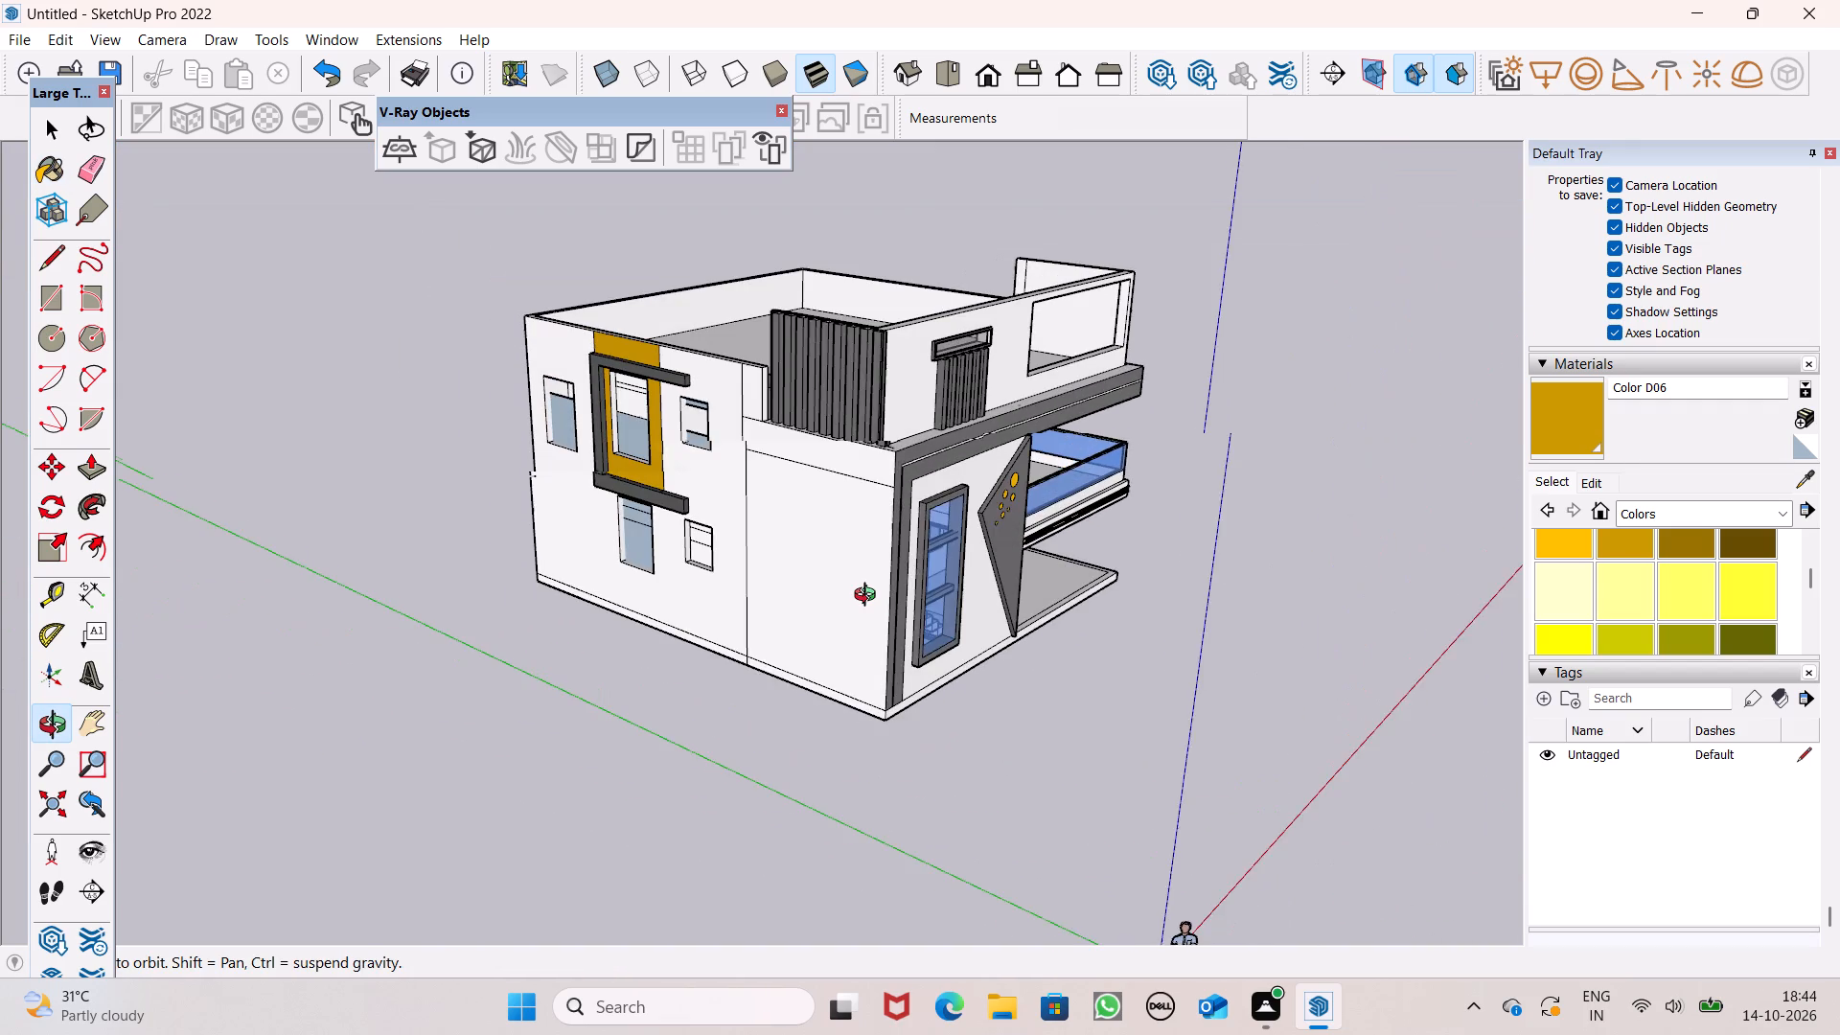
middle_click_drag(869, 597, 1157, 514)
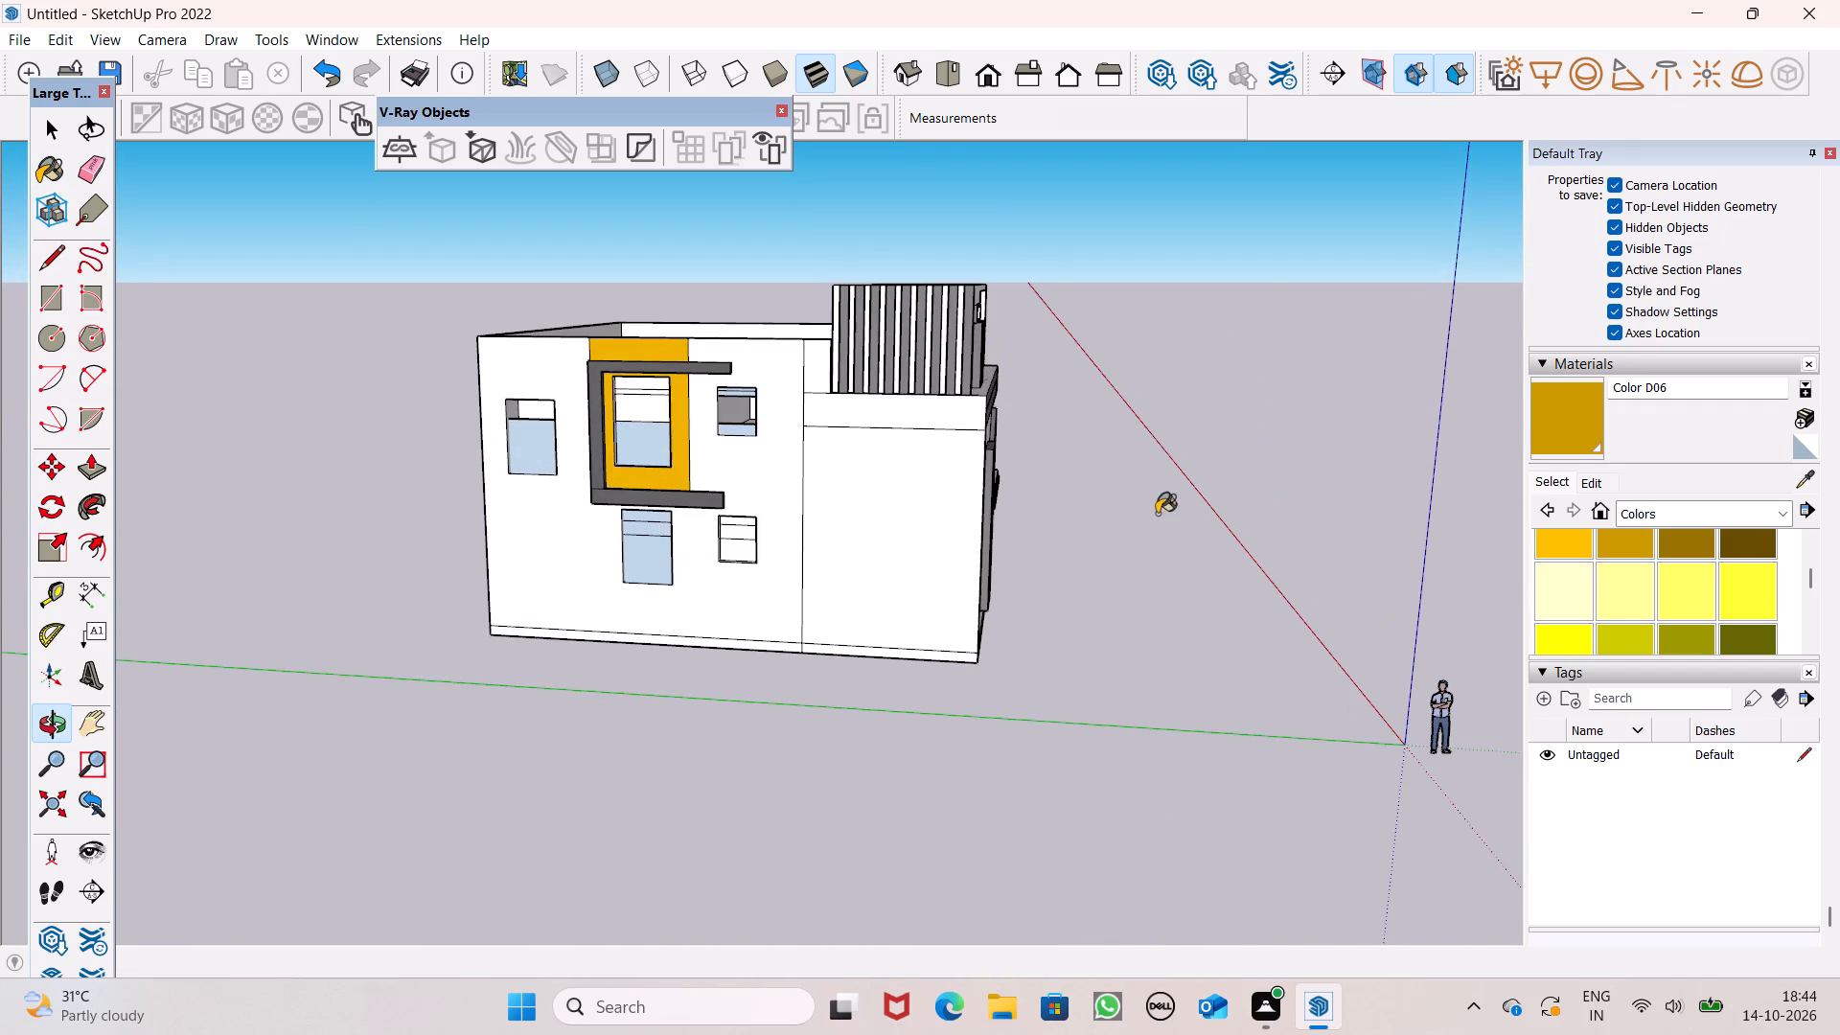
Erase the horizontal line across the upper part of the side wall's plain section, below the fins.
scroll(1116, 450, "up", 1)
scroll(1116, 450, "down", 1)
scroll(1116, 449, "up", 3)
left_click(90, 164)
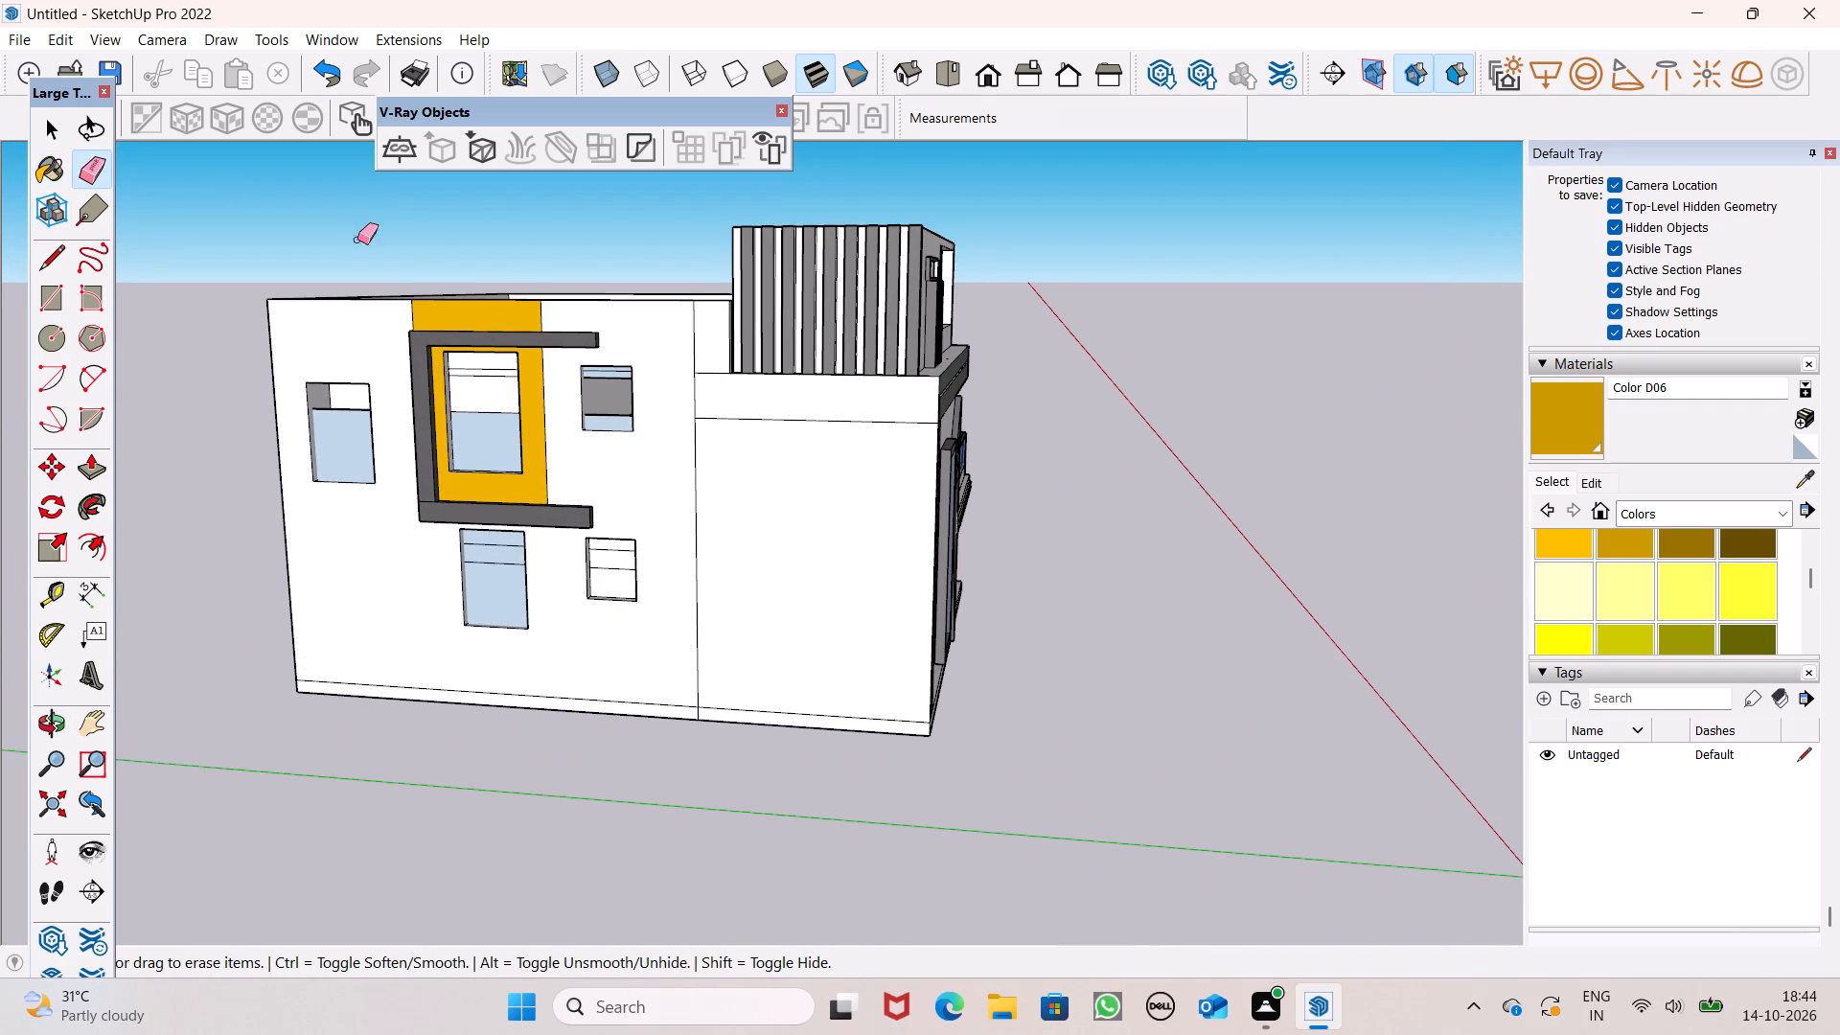
left_click_drag(809, 405, 811, 436)
Examine the house's front and both side walls from around the building.
scroll(1032, 387, "down", 3)
middle_click_drag(1019, 470, 892, 561)
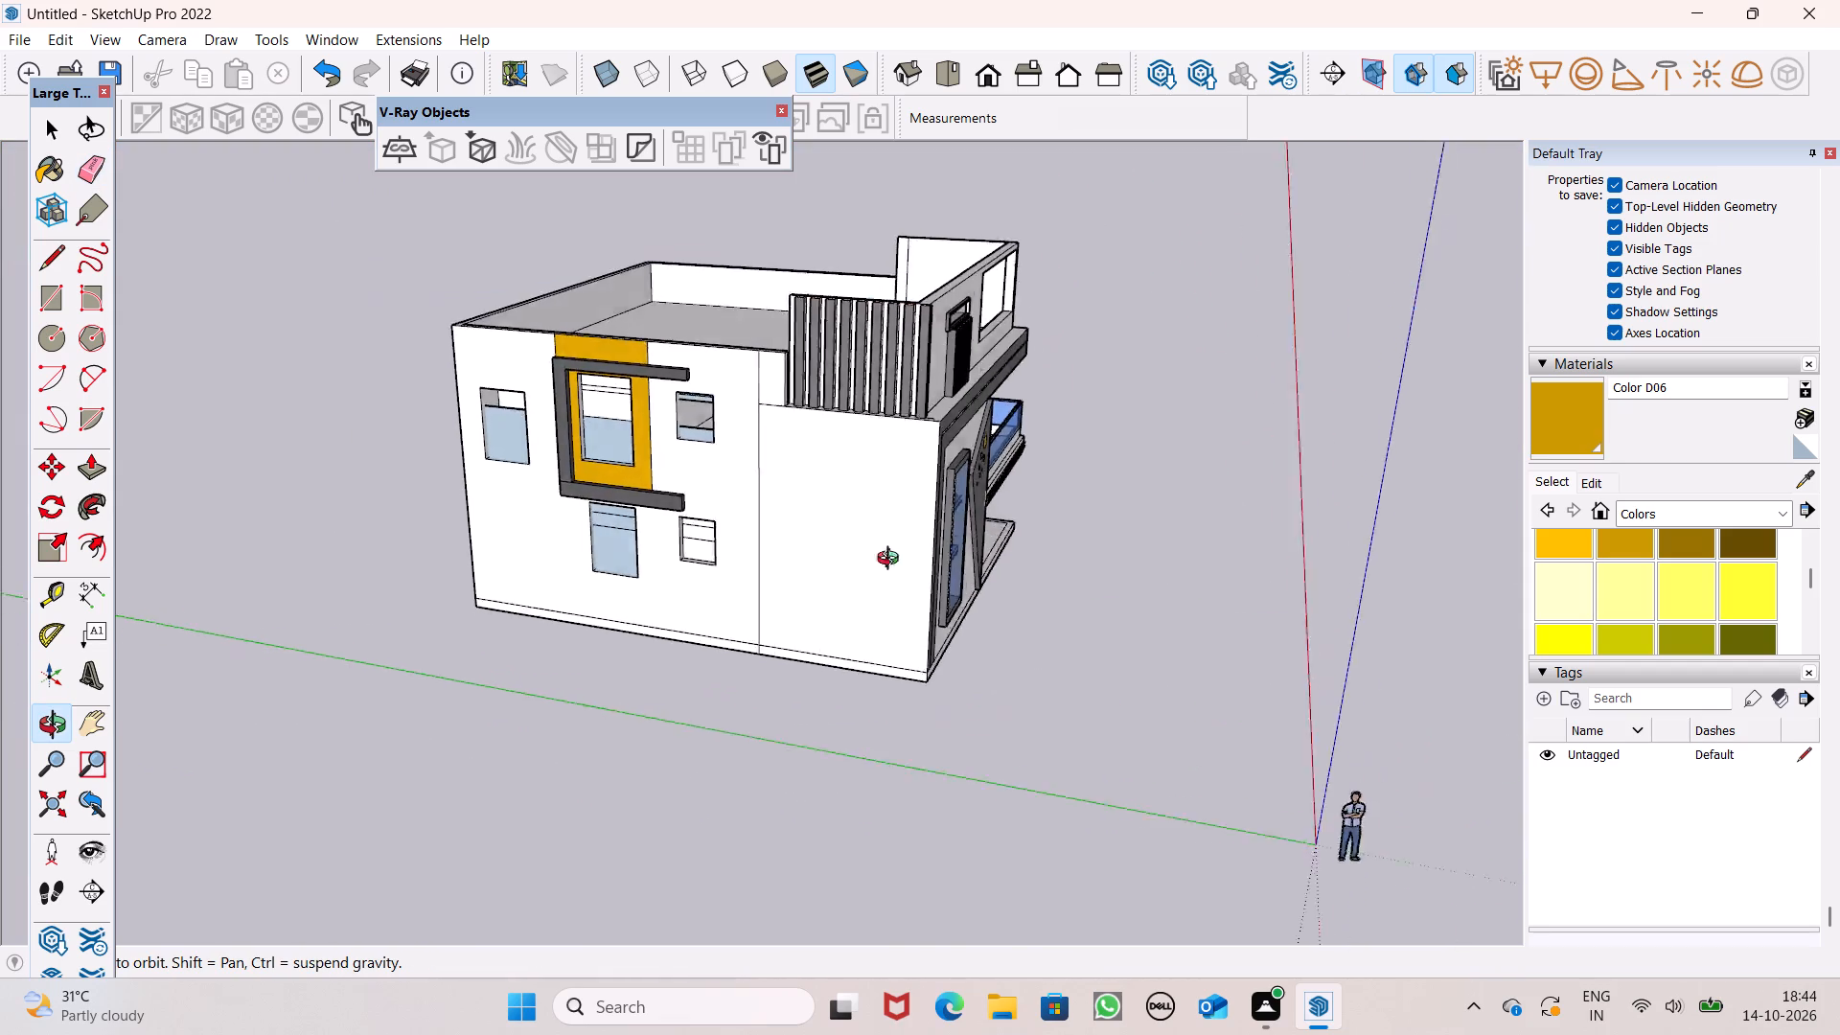
middle_click_drag(892, 561, 0, 448)
scroll(614, 409, "down", 2)
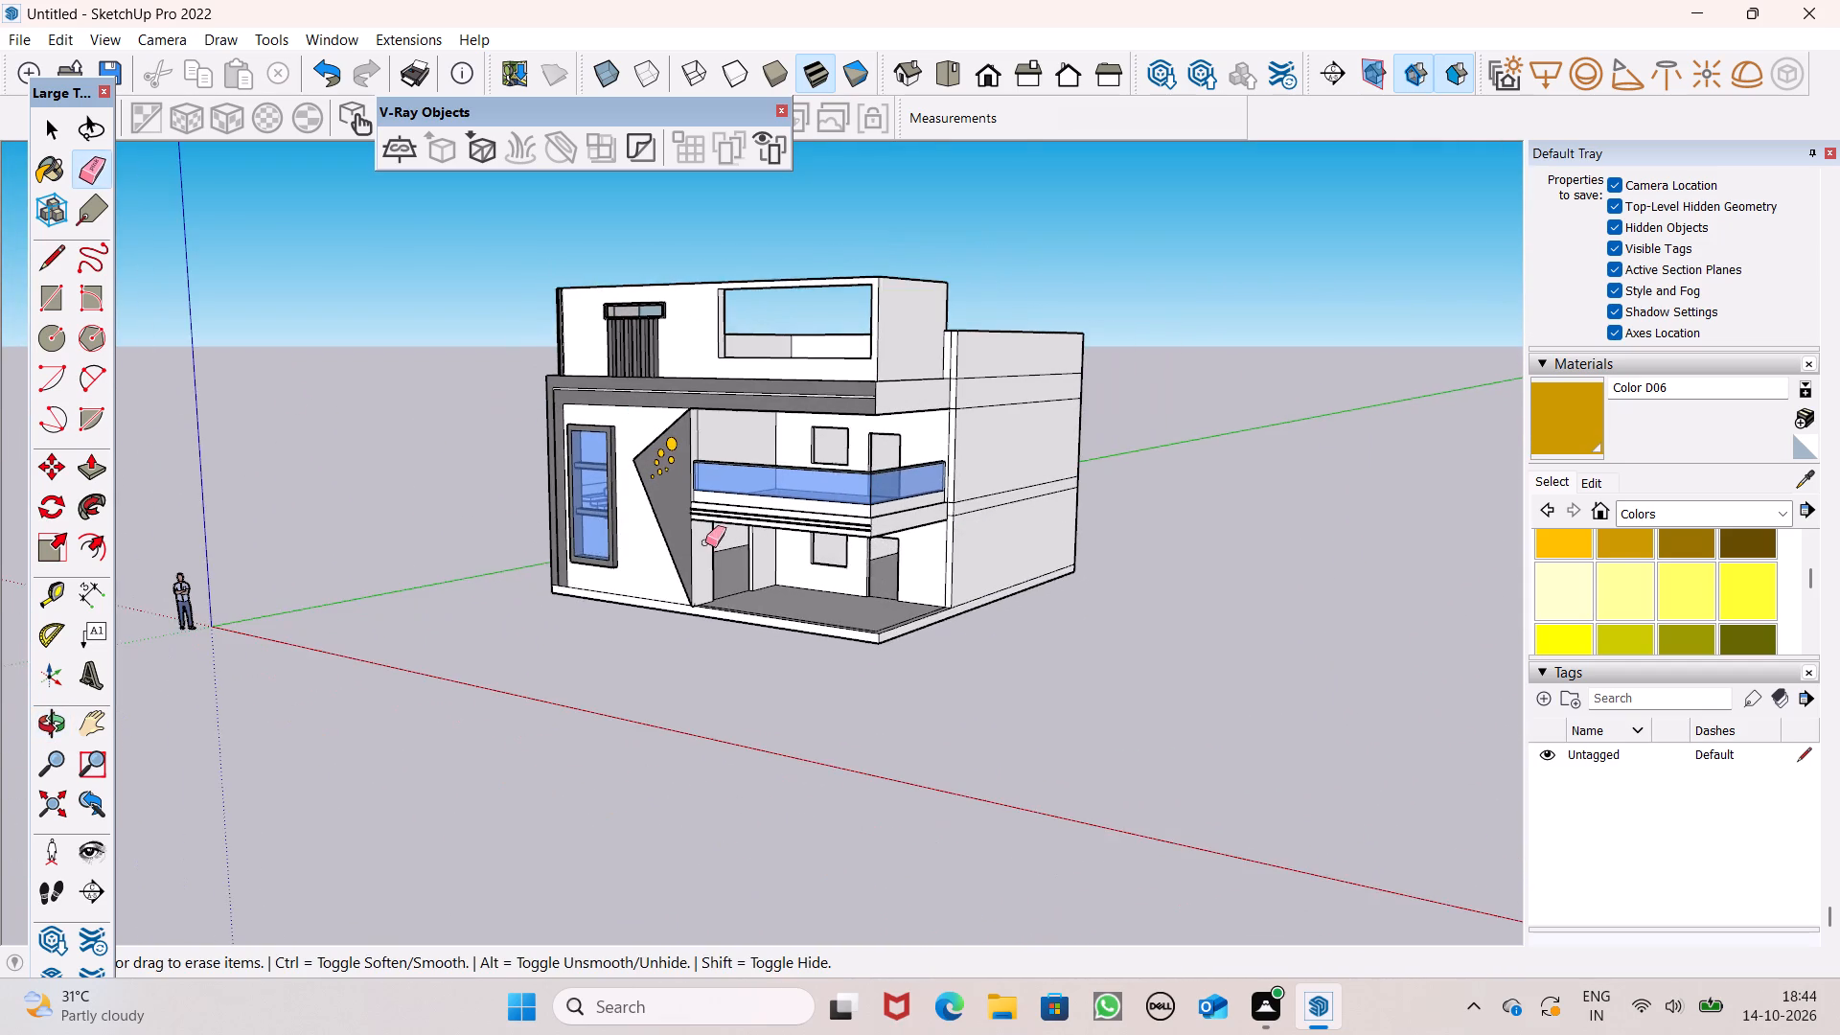
middle_click_drag(721, 583, 907, 597)
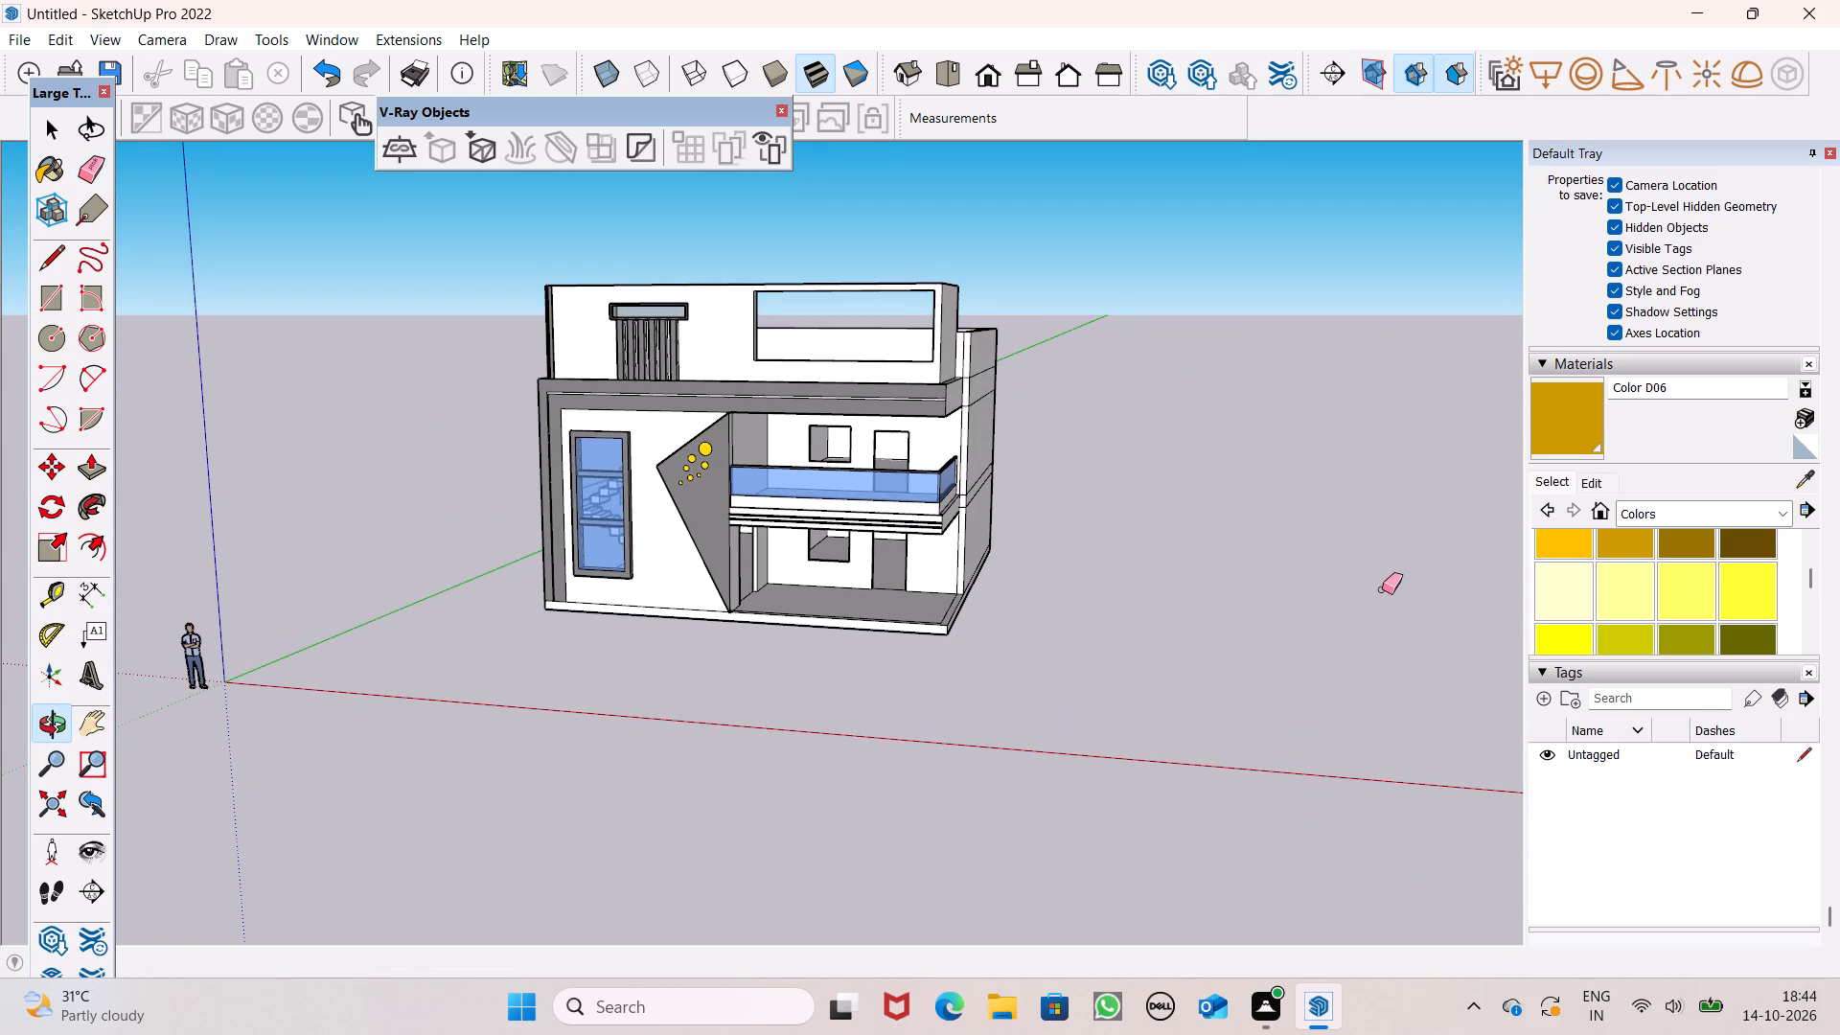
scroll(774, 182, "up", 1)
scroll(774, 218, "down", 2)
scroll(774, 231, "up", 1)
scroll(774, 231, "down", 1)
Draw a rectangular roof face about 41' 9" by 13' 1" over the walls of the top-floor front room.
middle_click_drag(772, 283, 848, 754)
middle_click_drag(534, 778, 381, 804)
scroll(578, 343, "down", 1)
scroll(604, 343, "up", 1)
scroll(604, 343, "down", 1)
scroll(604, 343, "up", 3)
left_click(48, 301)
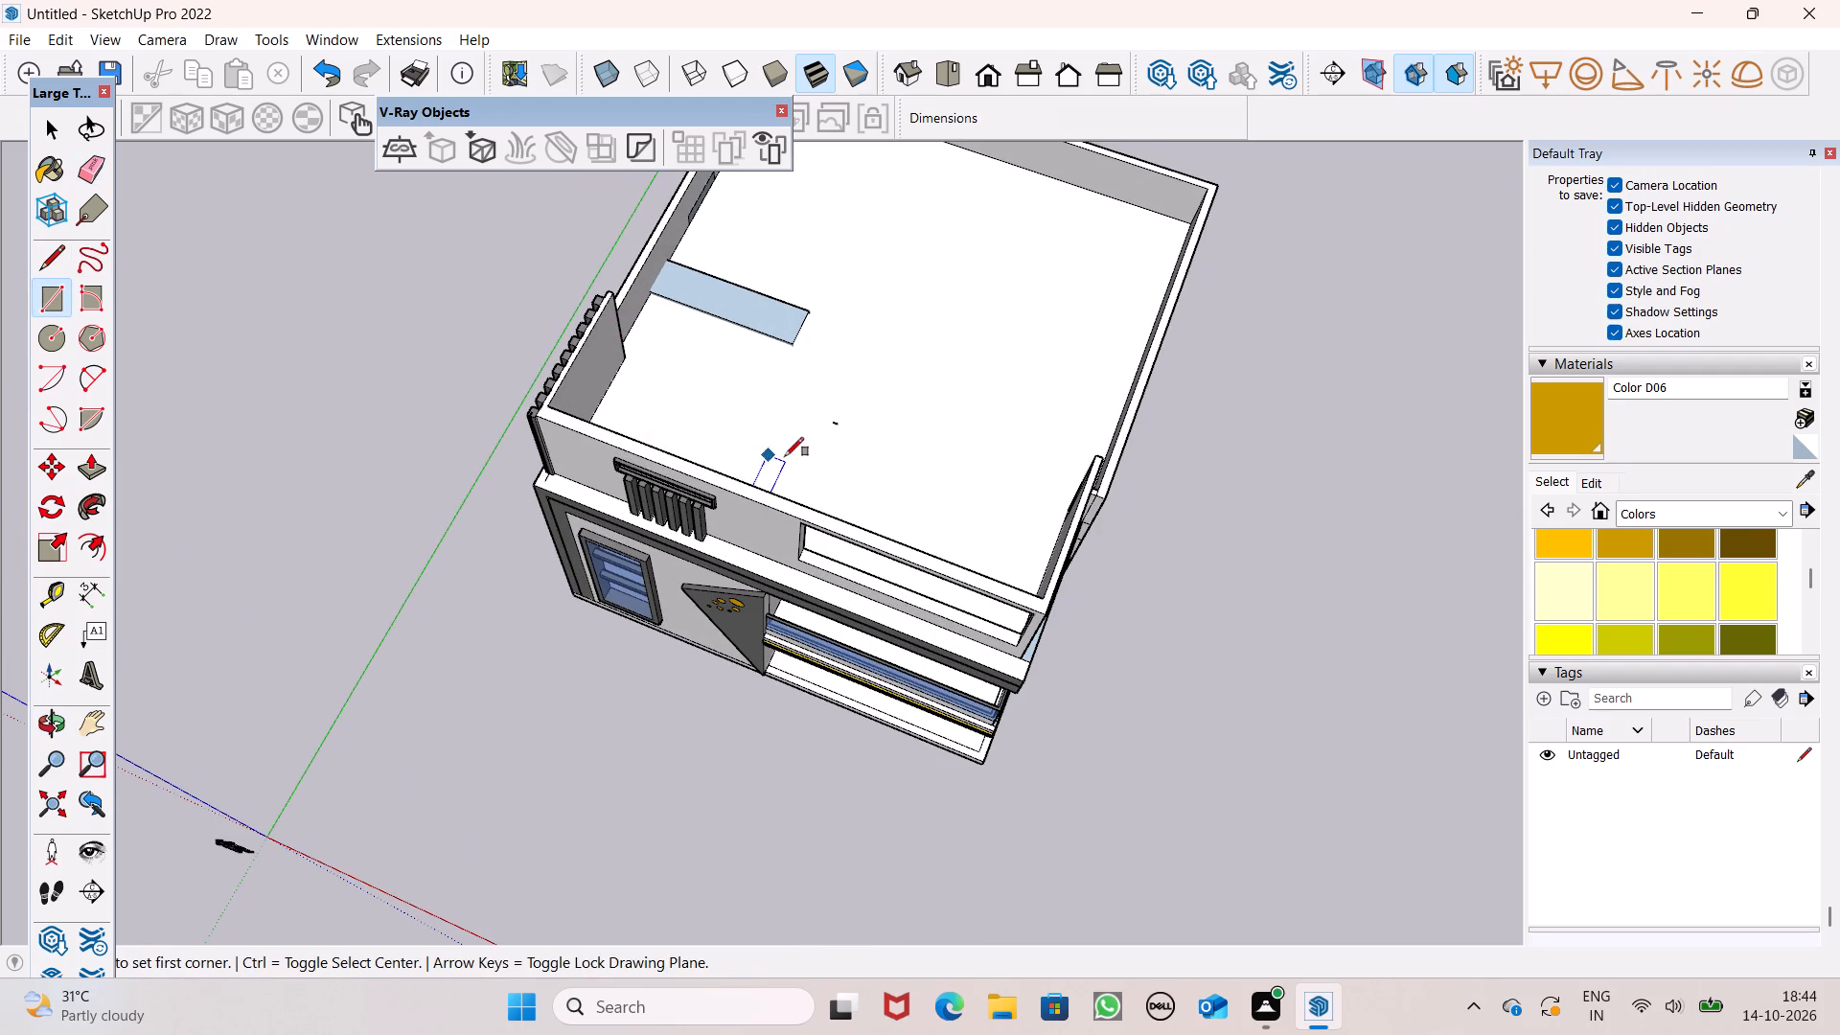
middle_click_drag(786, 457, 397, 485)
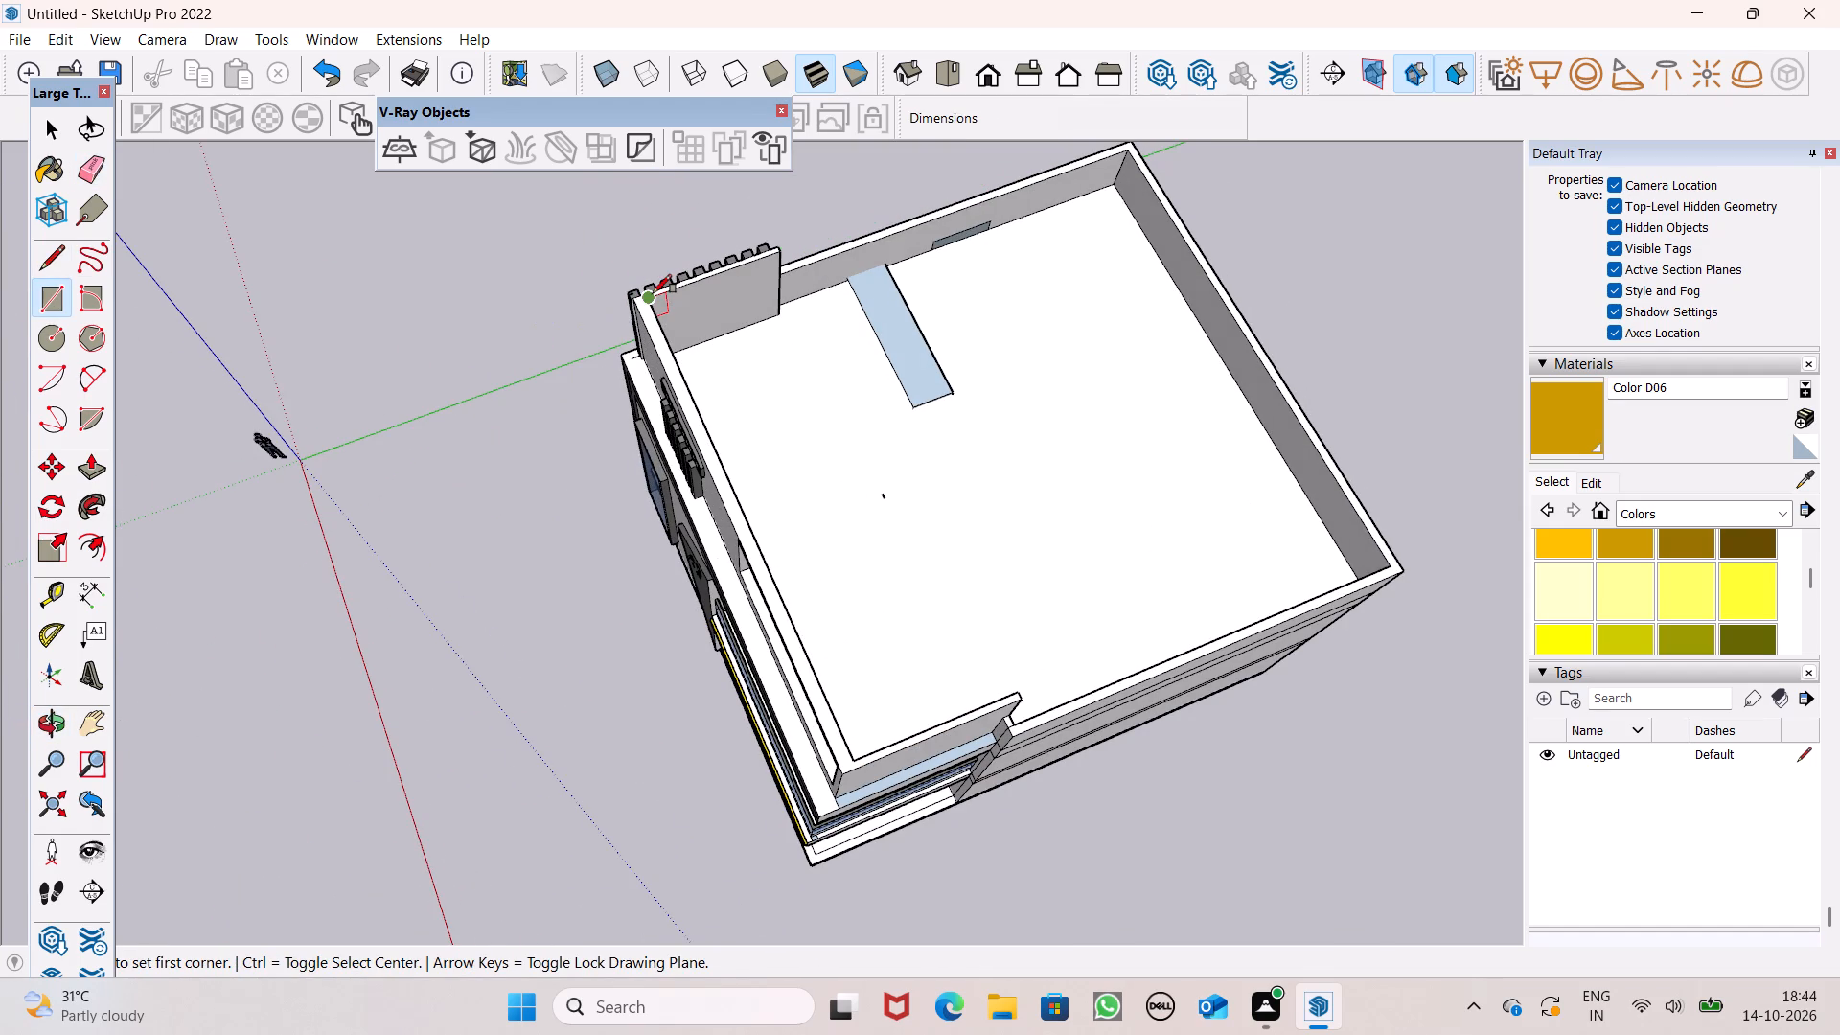
left_click(653, 293)
left_click(782, 260)
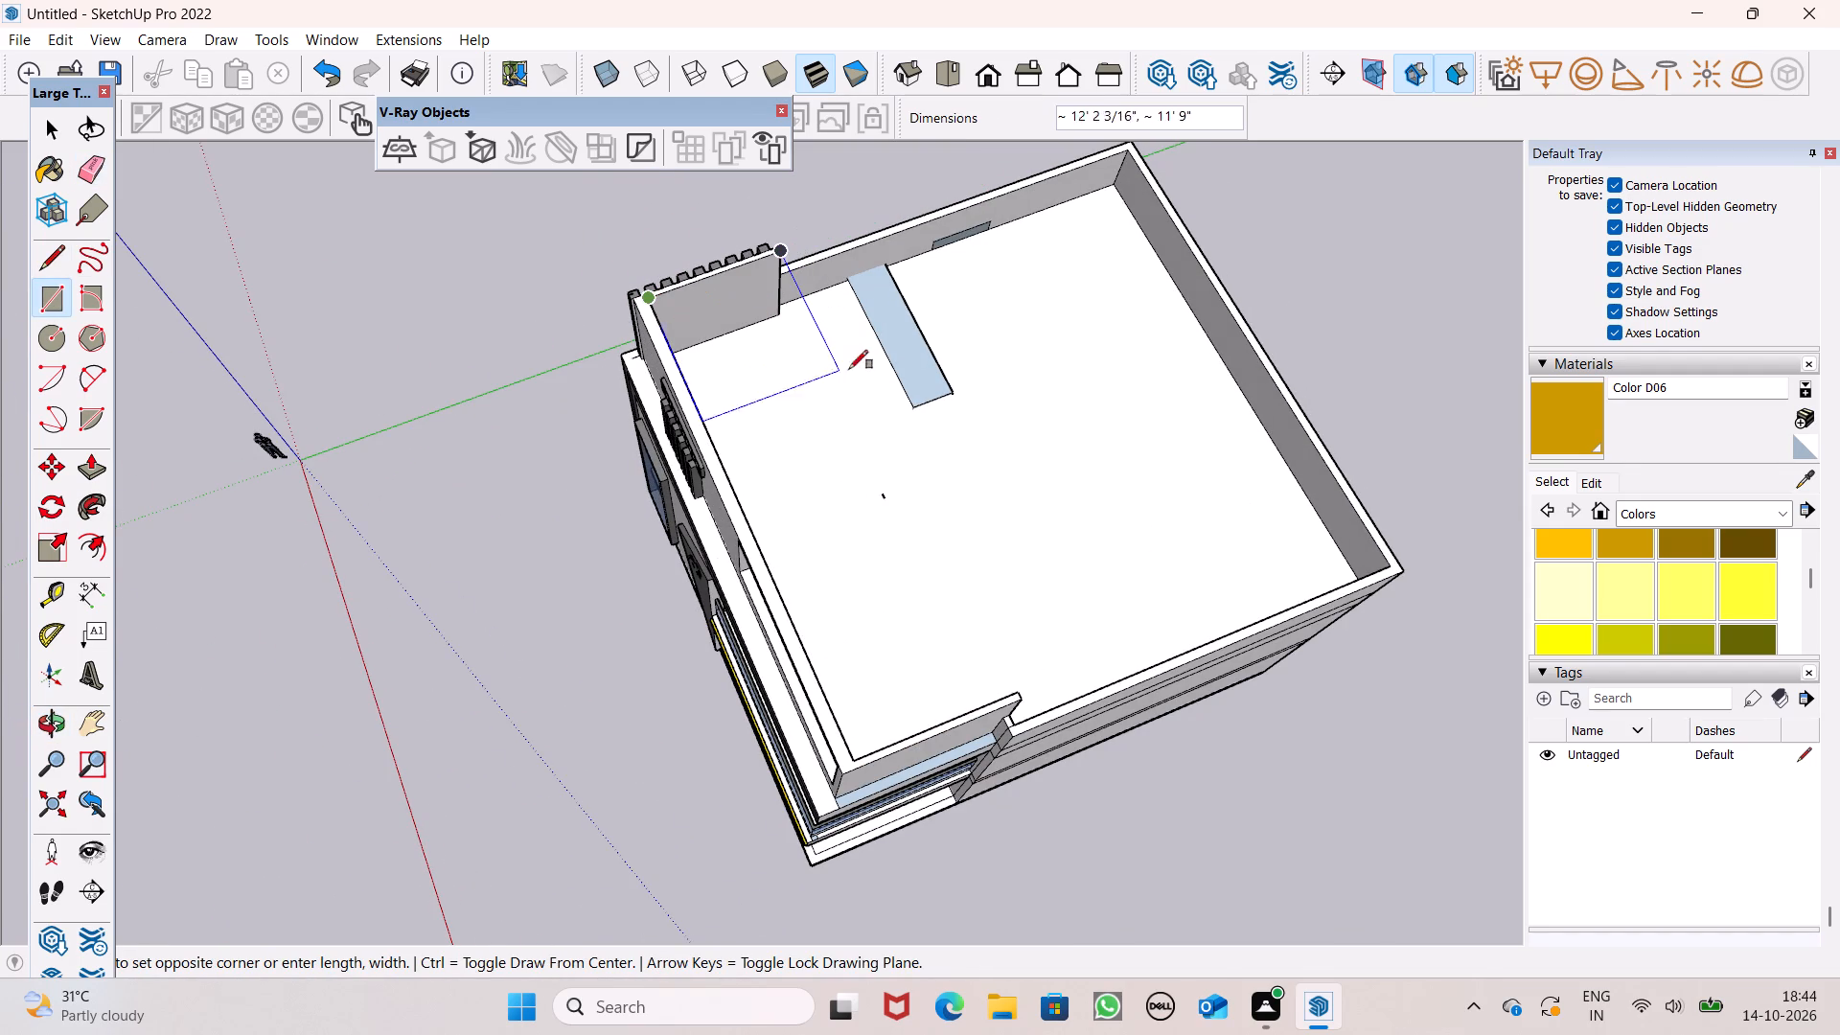
left_click(1018, 694)
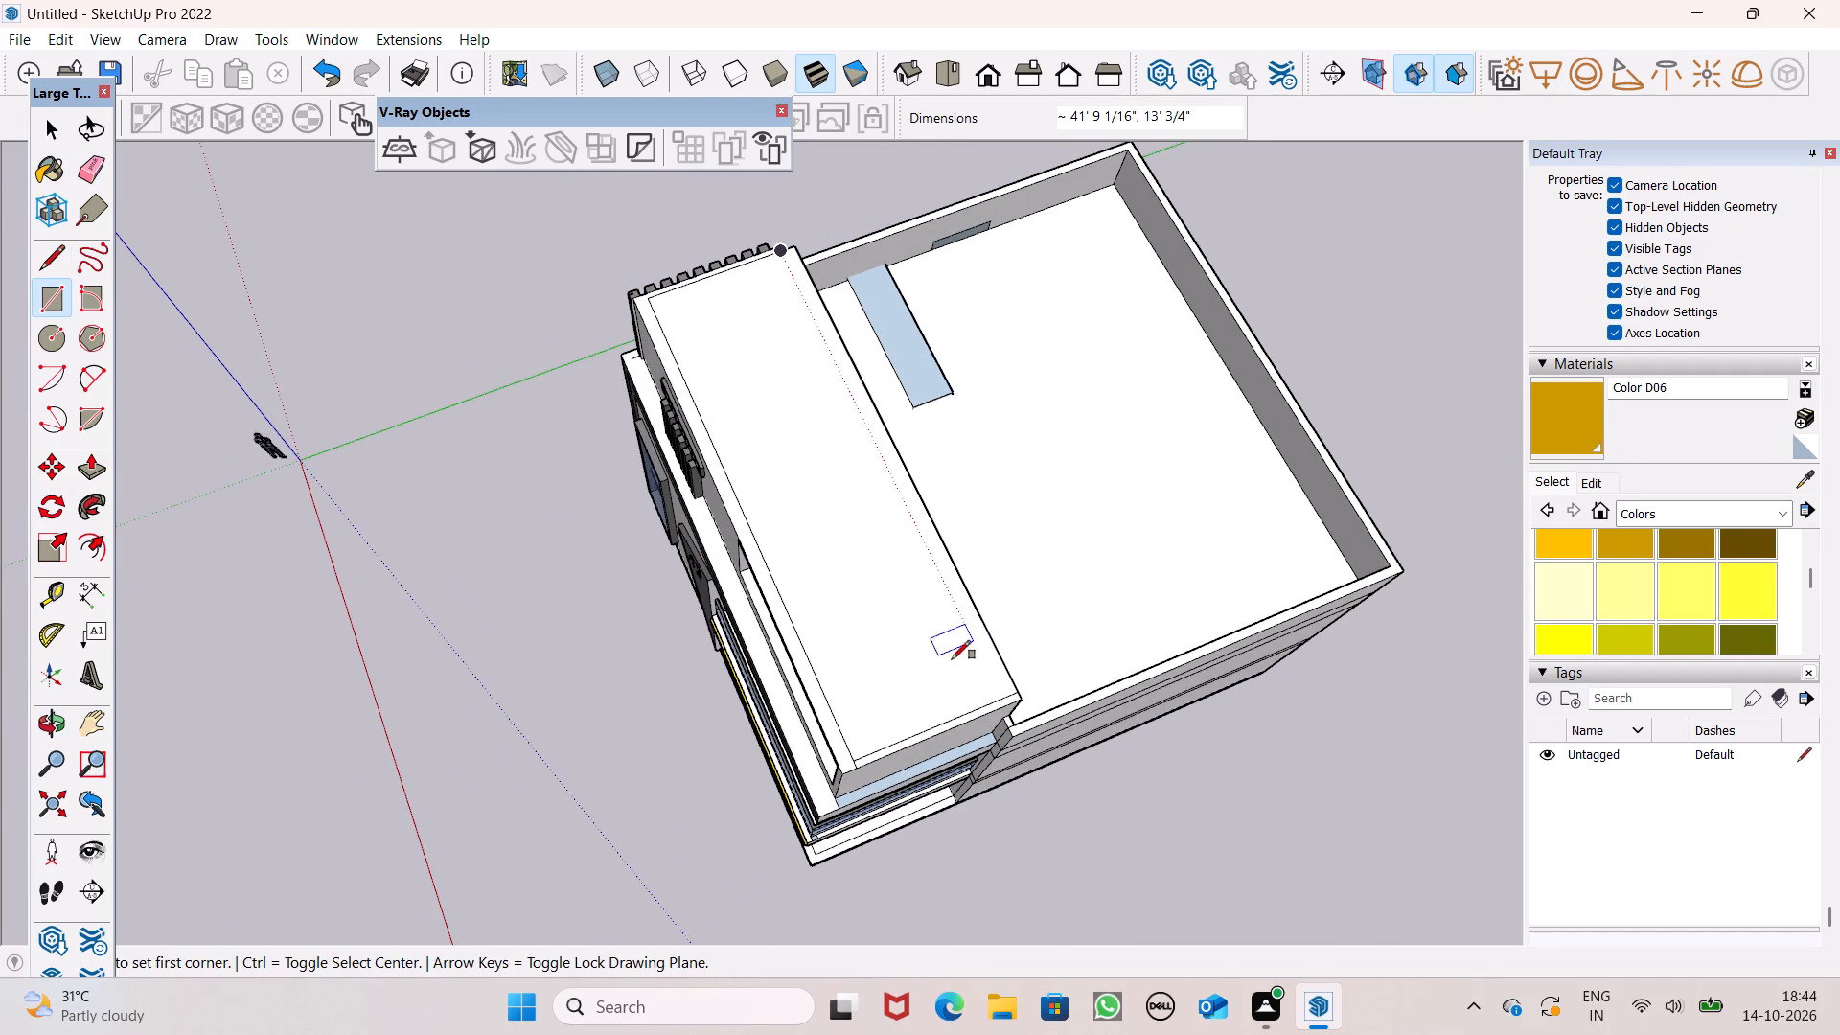
Push/Pull the new roof face 6" downward into a slab over the top-floor front room.
scroll(972, 693, "up", 1)
middle_click_drag(972, 696, 325, 180)
scroll(325, 180, "up", 1)
scroll(665, 111, "down", 1)
scroll(665, 111, "up", 4)
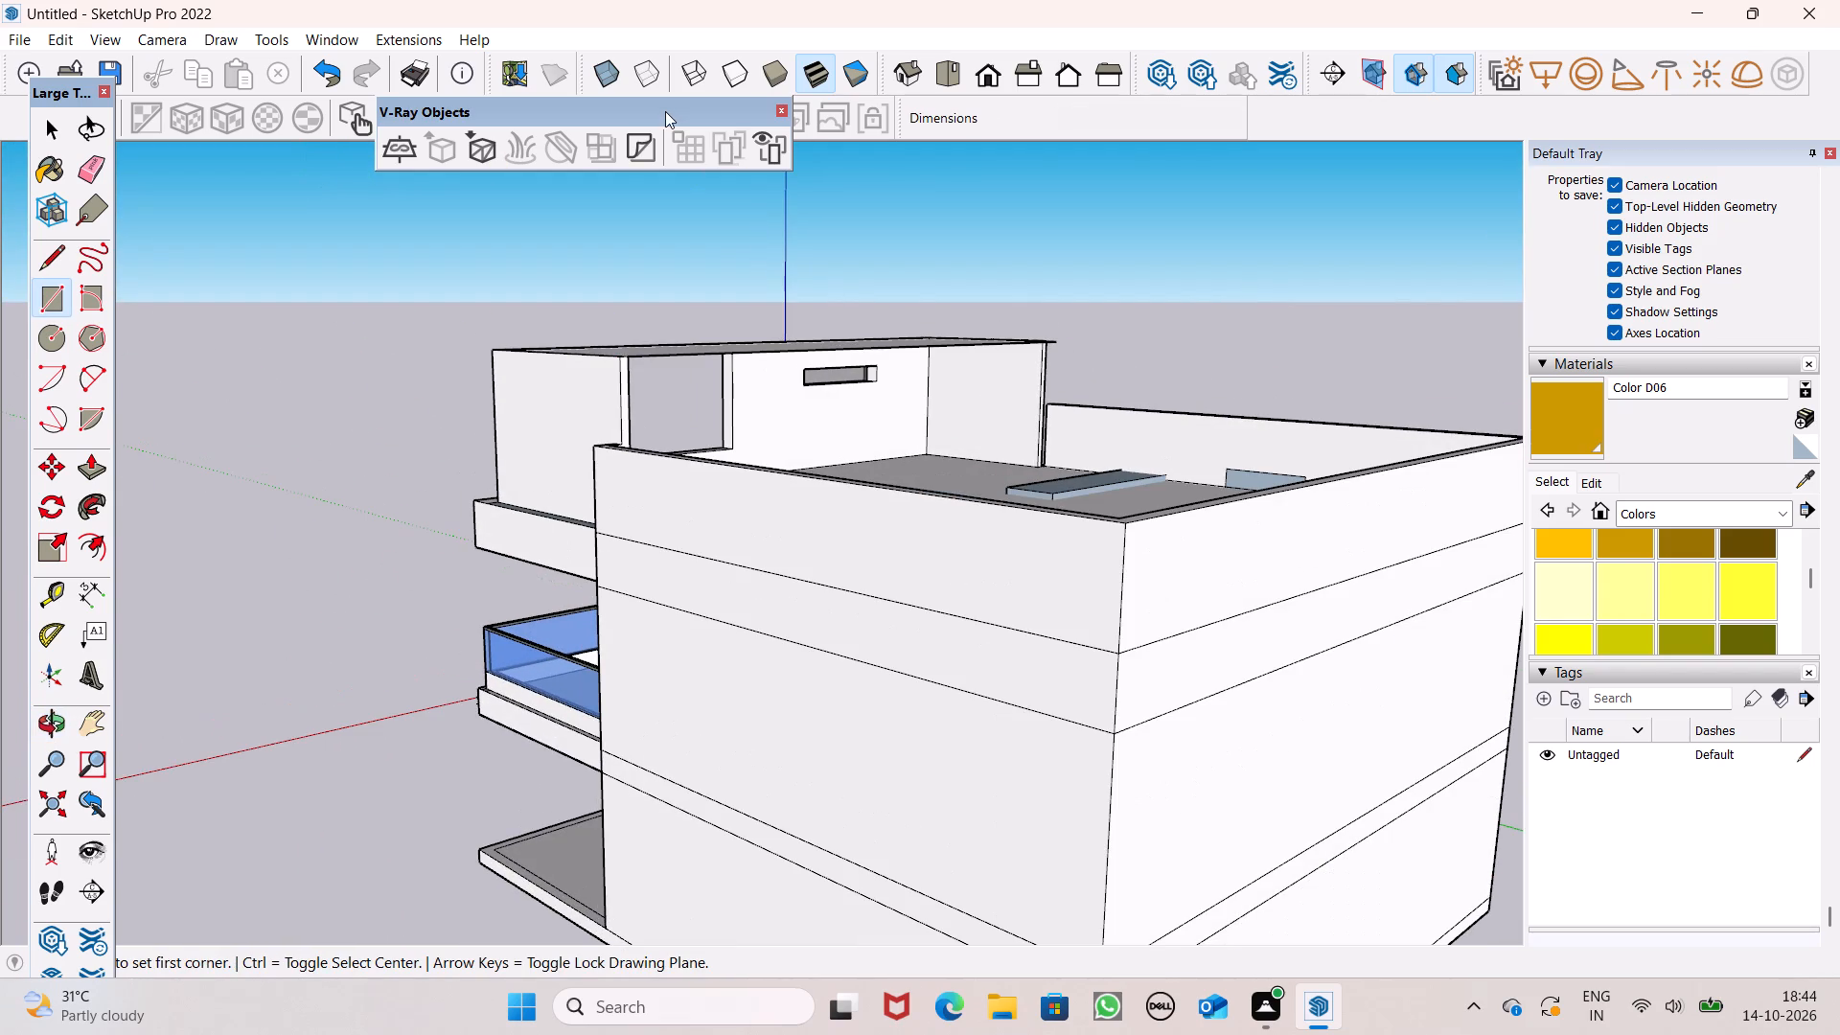
scroll(665, 111, "up", 1)
scroll(869, 174, "up", 7)
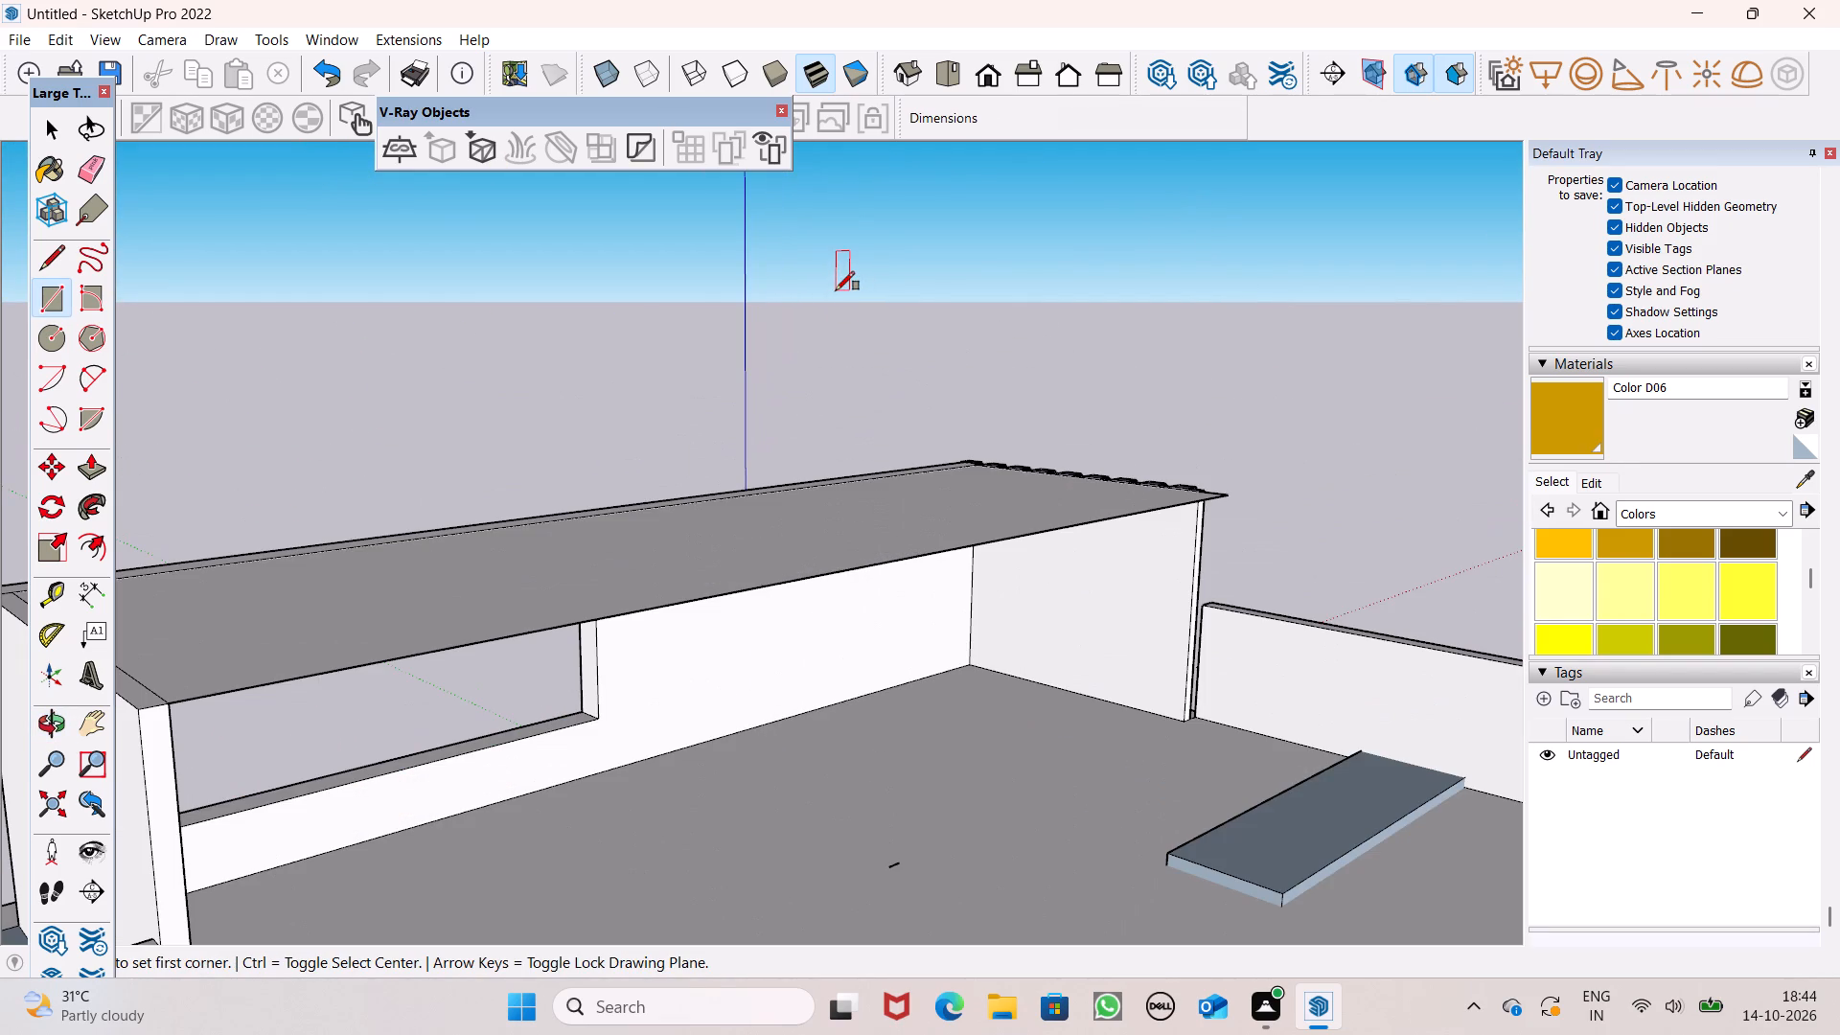
key("space")
scroll(836, 290, "down", 4)
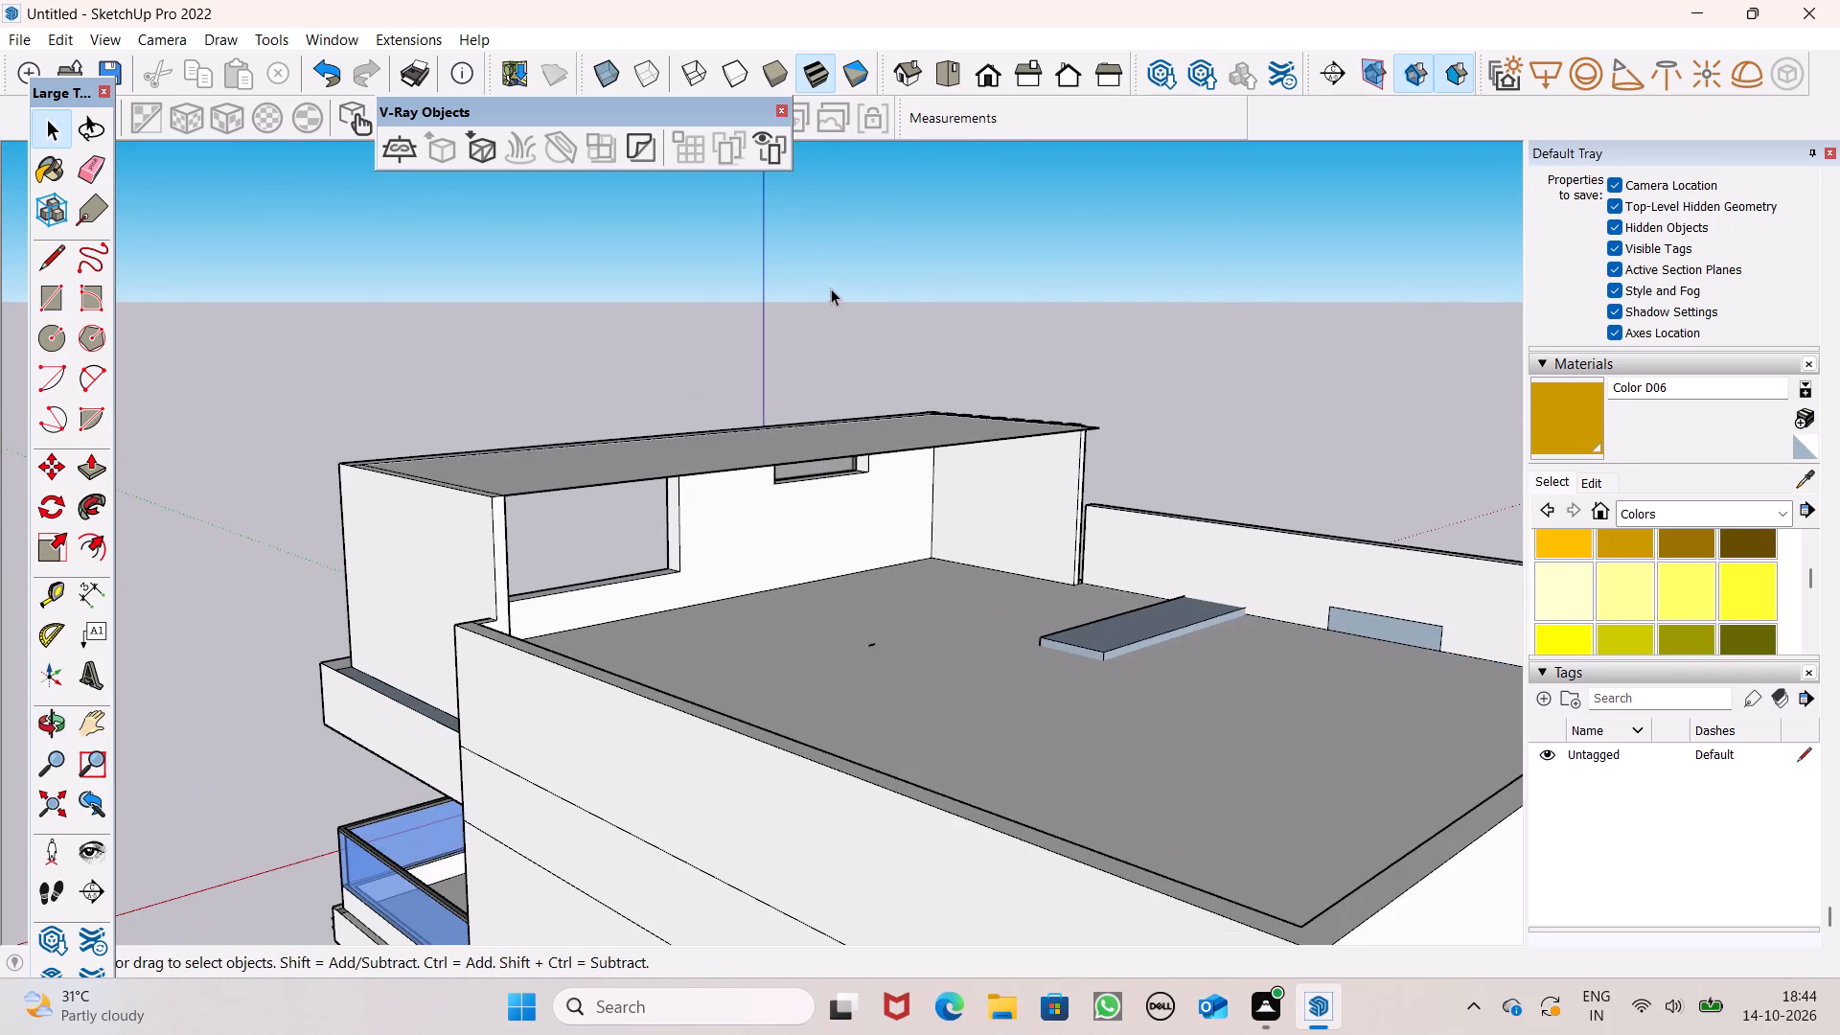
middle_click_drag(799, 335, 730, 273)
scroll(676, 348, "up", 2)
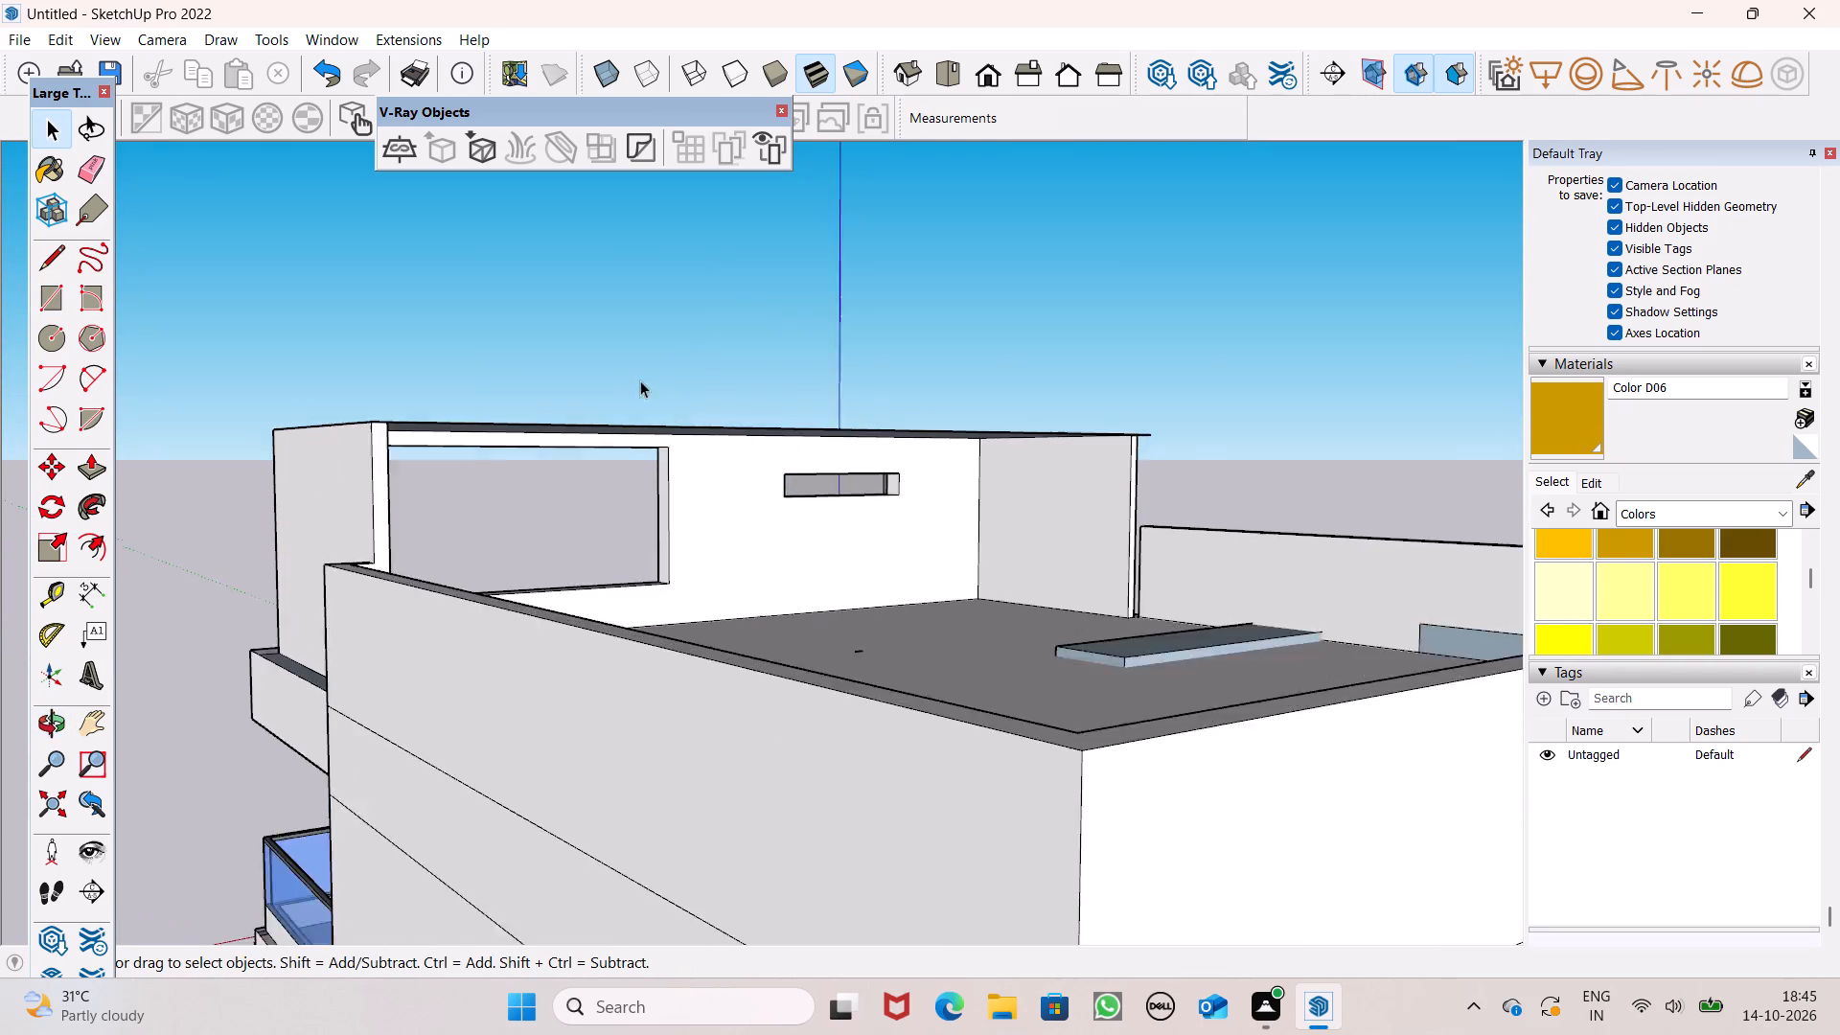
scroll(640, 380, "up", 4)
left_click_drag(92, 481, 110, 468)
middle_click_drag(567, 490, 621, 404)
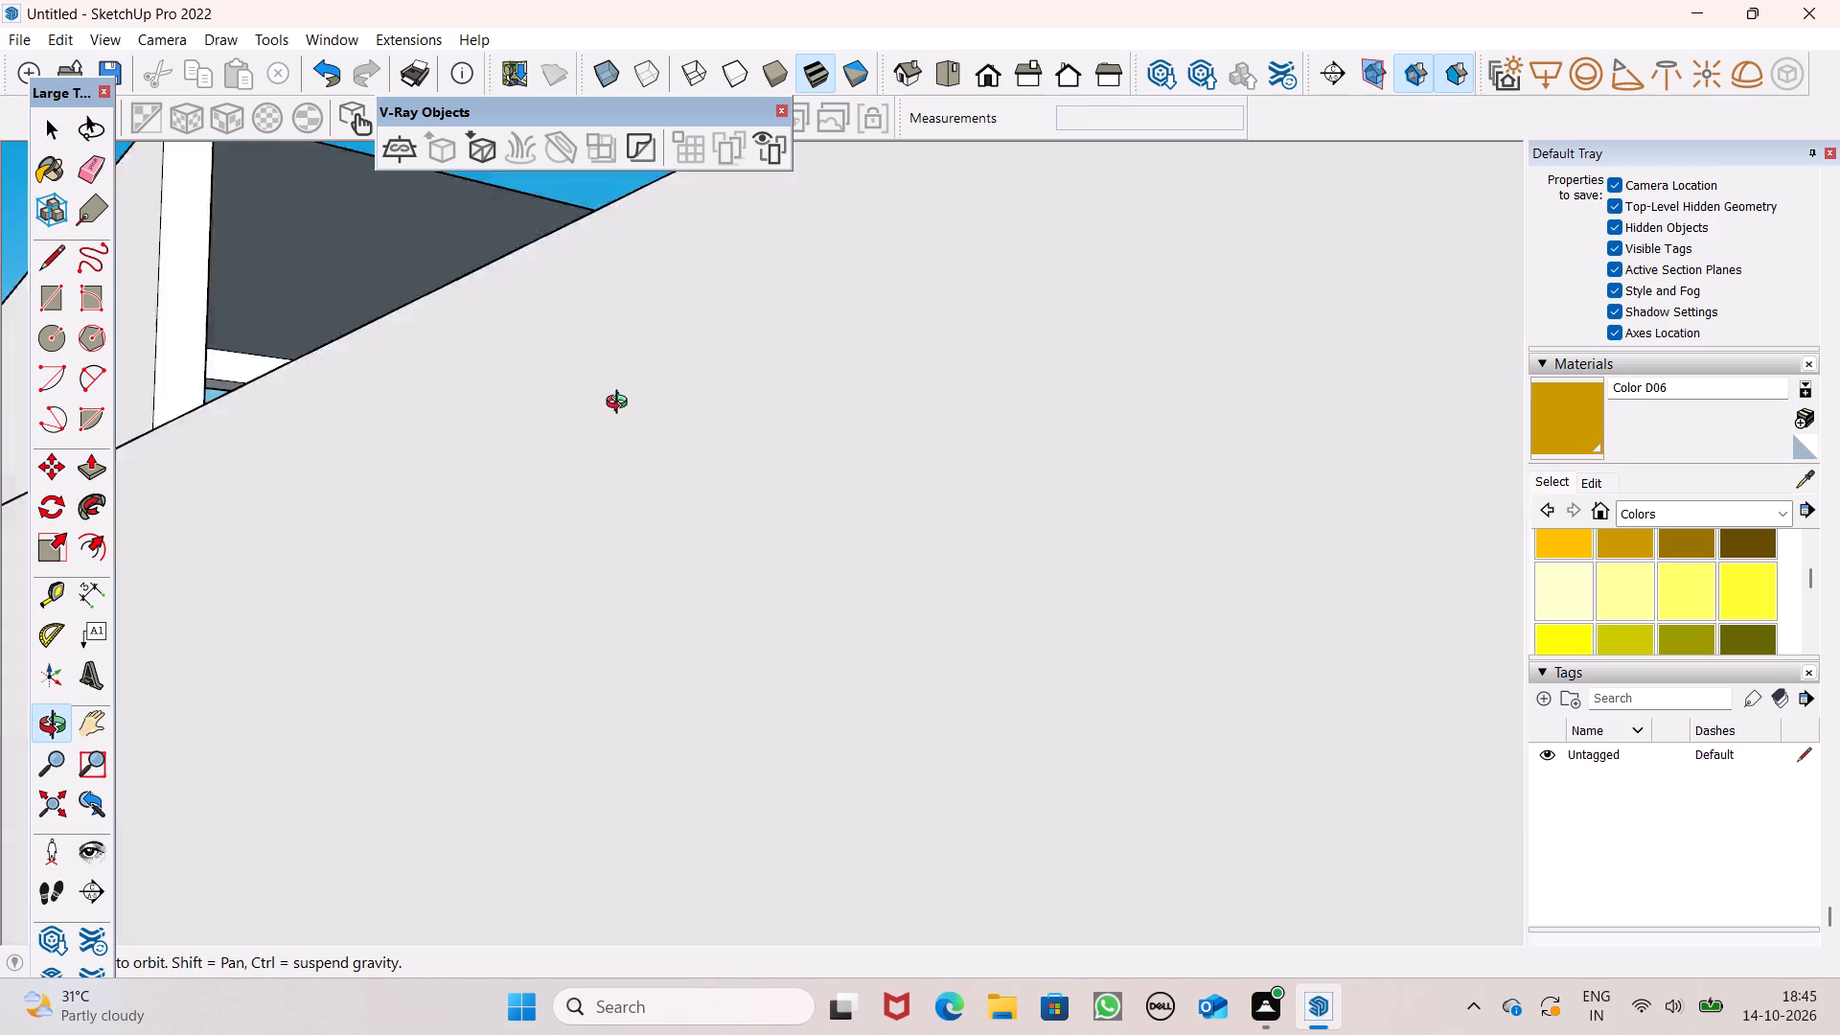
middle_click_drag(621, 404, 638, 449)
left_click_drag(659, 397, 651, 414)
key("6")
key("shift+quotedbl")
key("Return")
key("bracketright")
scroll(636, 323, "down", 3)
key("space")
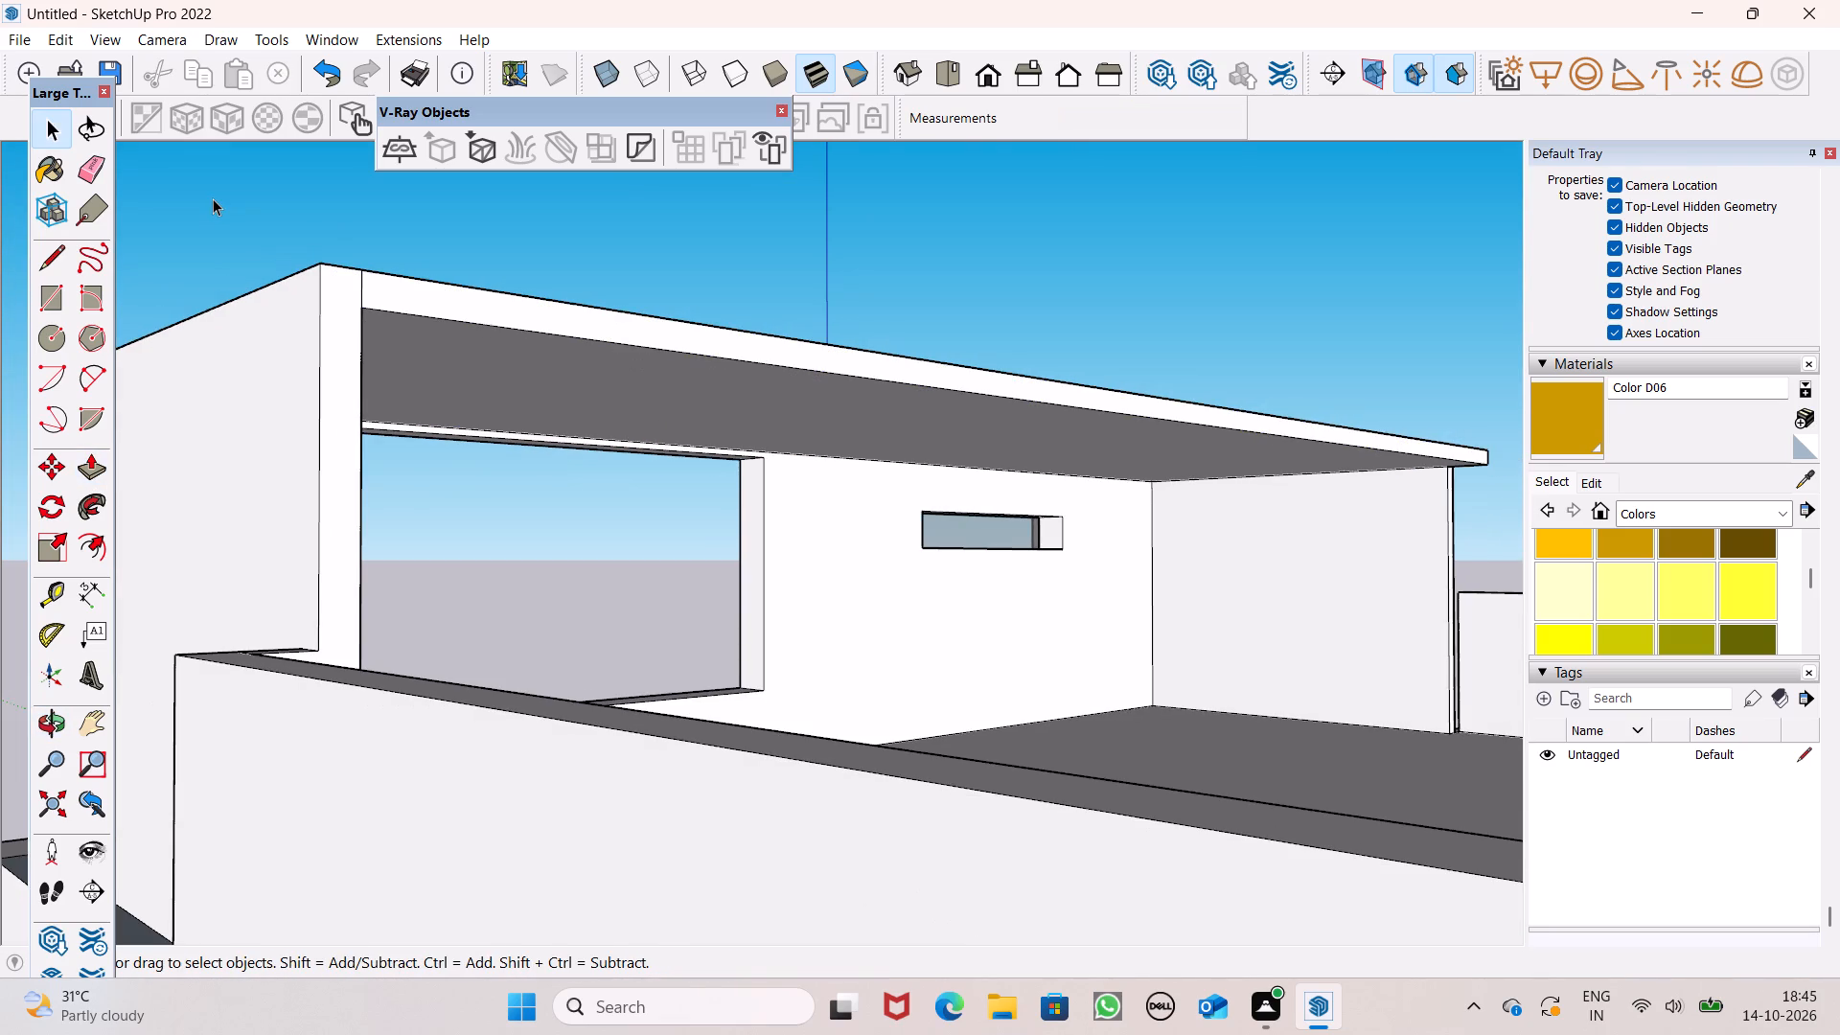
Examine the new roof slab from above, from the front and from the side with the fins.
scroll(244, 259, "down", 1)
middle_click_drag(316, 322, 1091, 602)
scroll(779, 471, "down", 7)
scroll(807, 310, "down", 3)
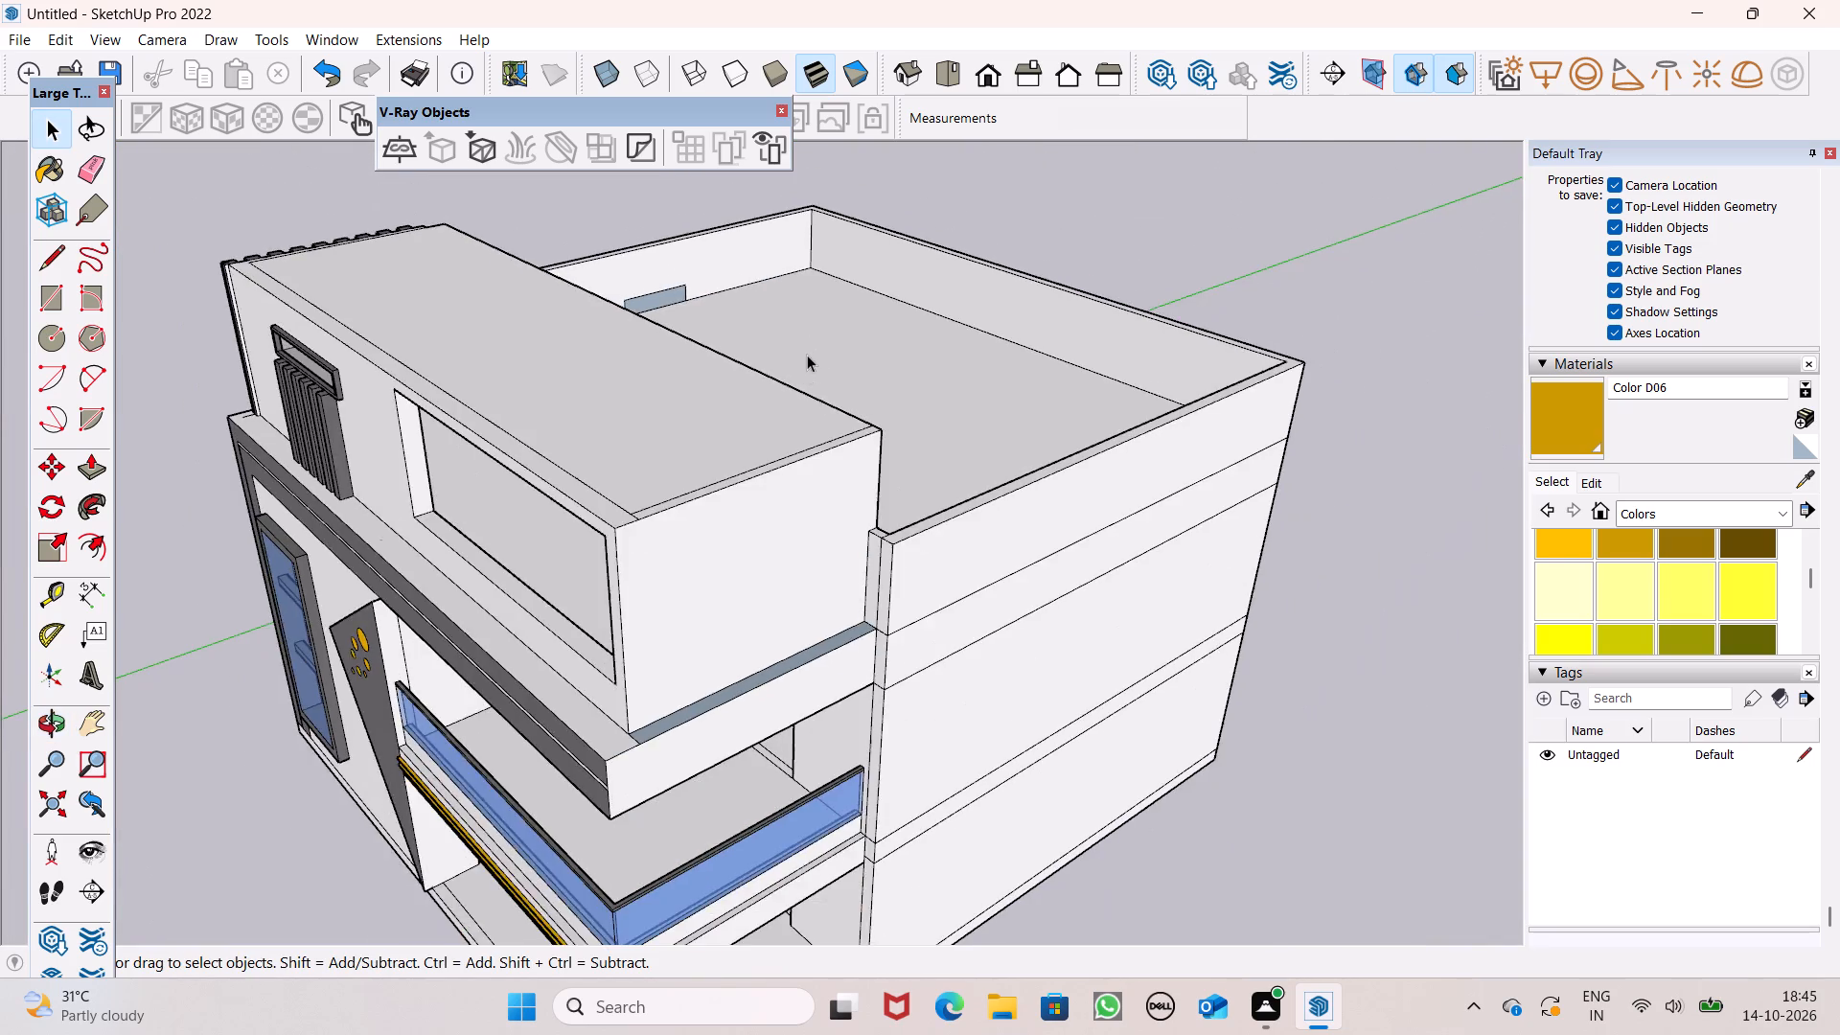
middle_click_drag(800, 393, 1265, 502)
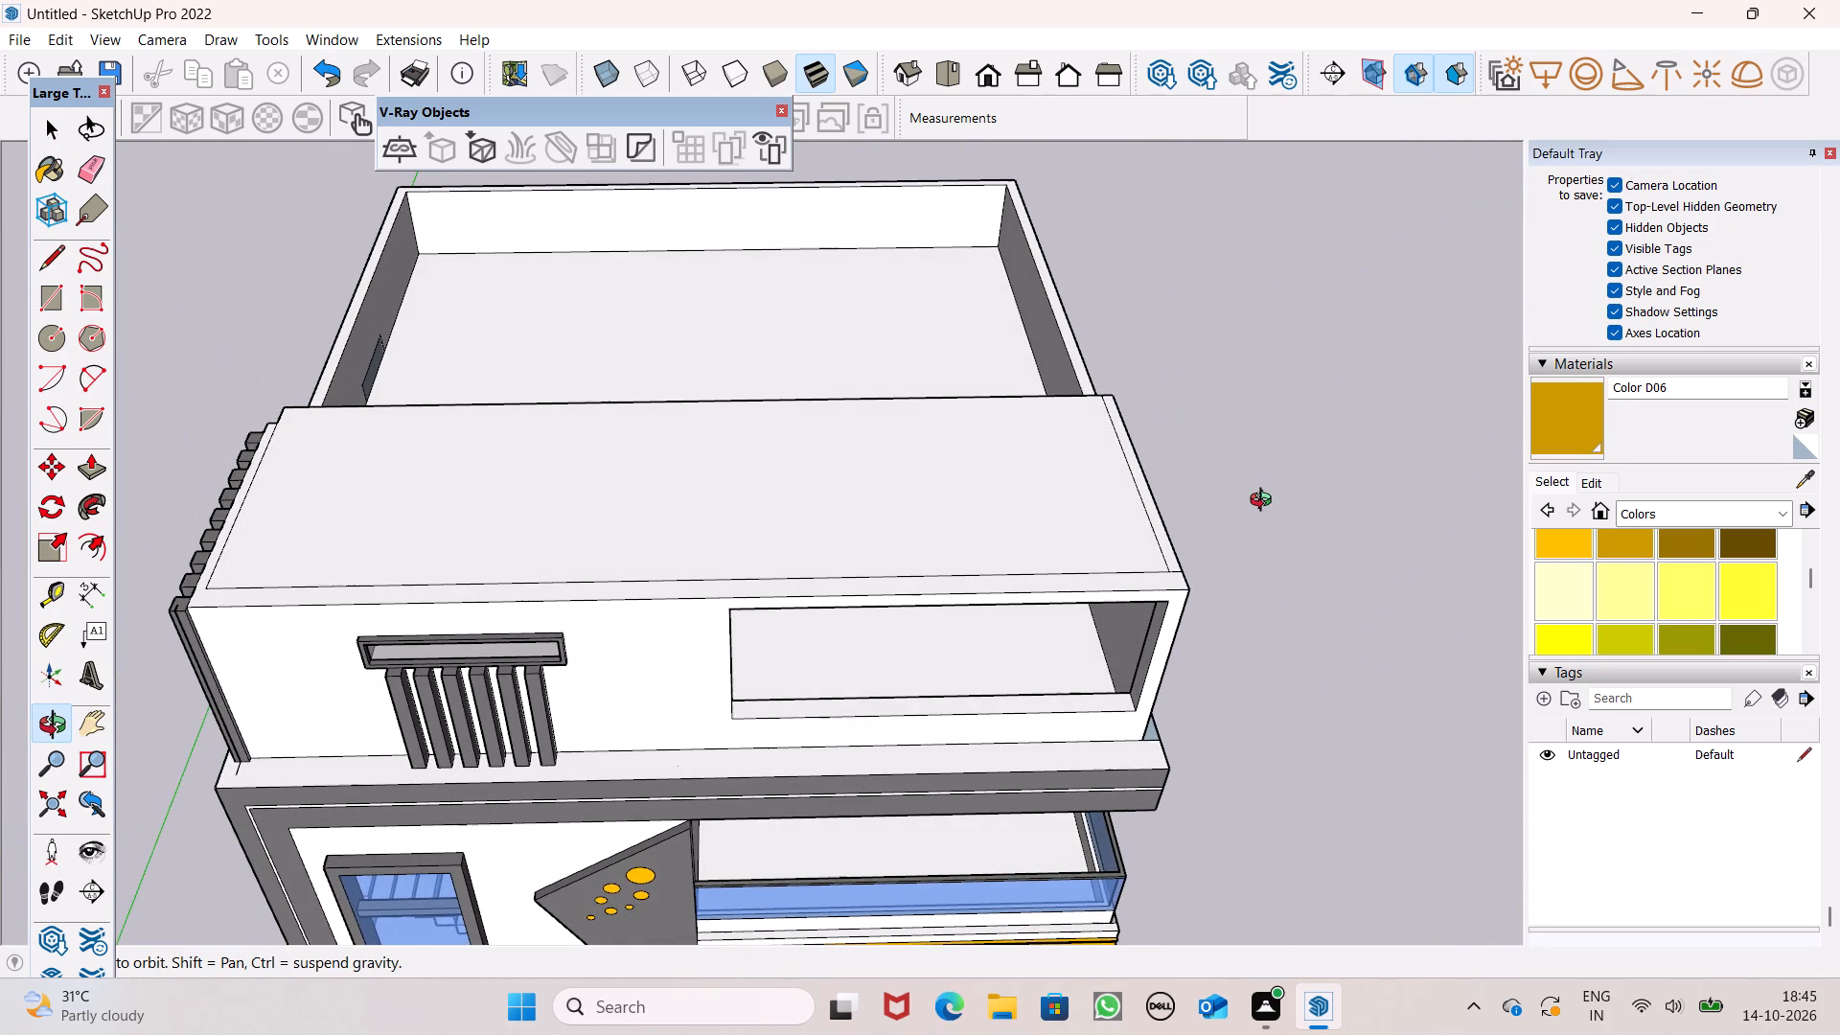
middle_click_drag(1265, 502, 1483, 328)
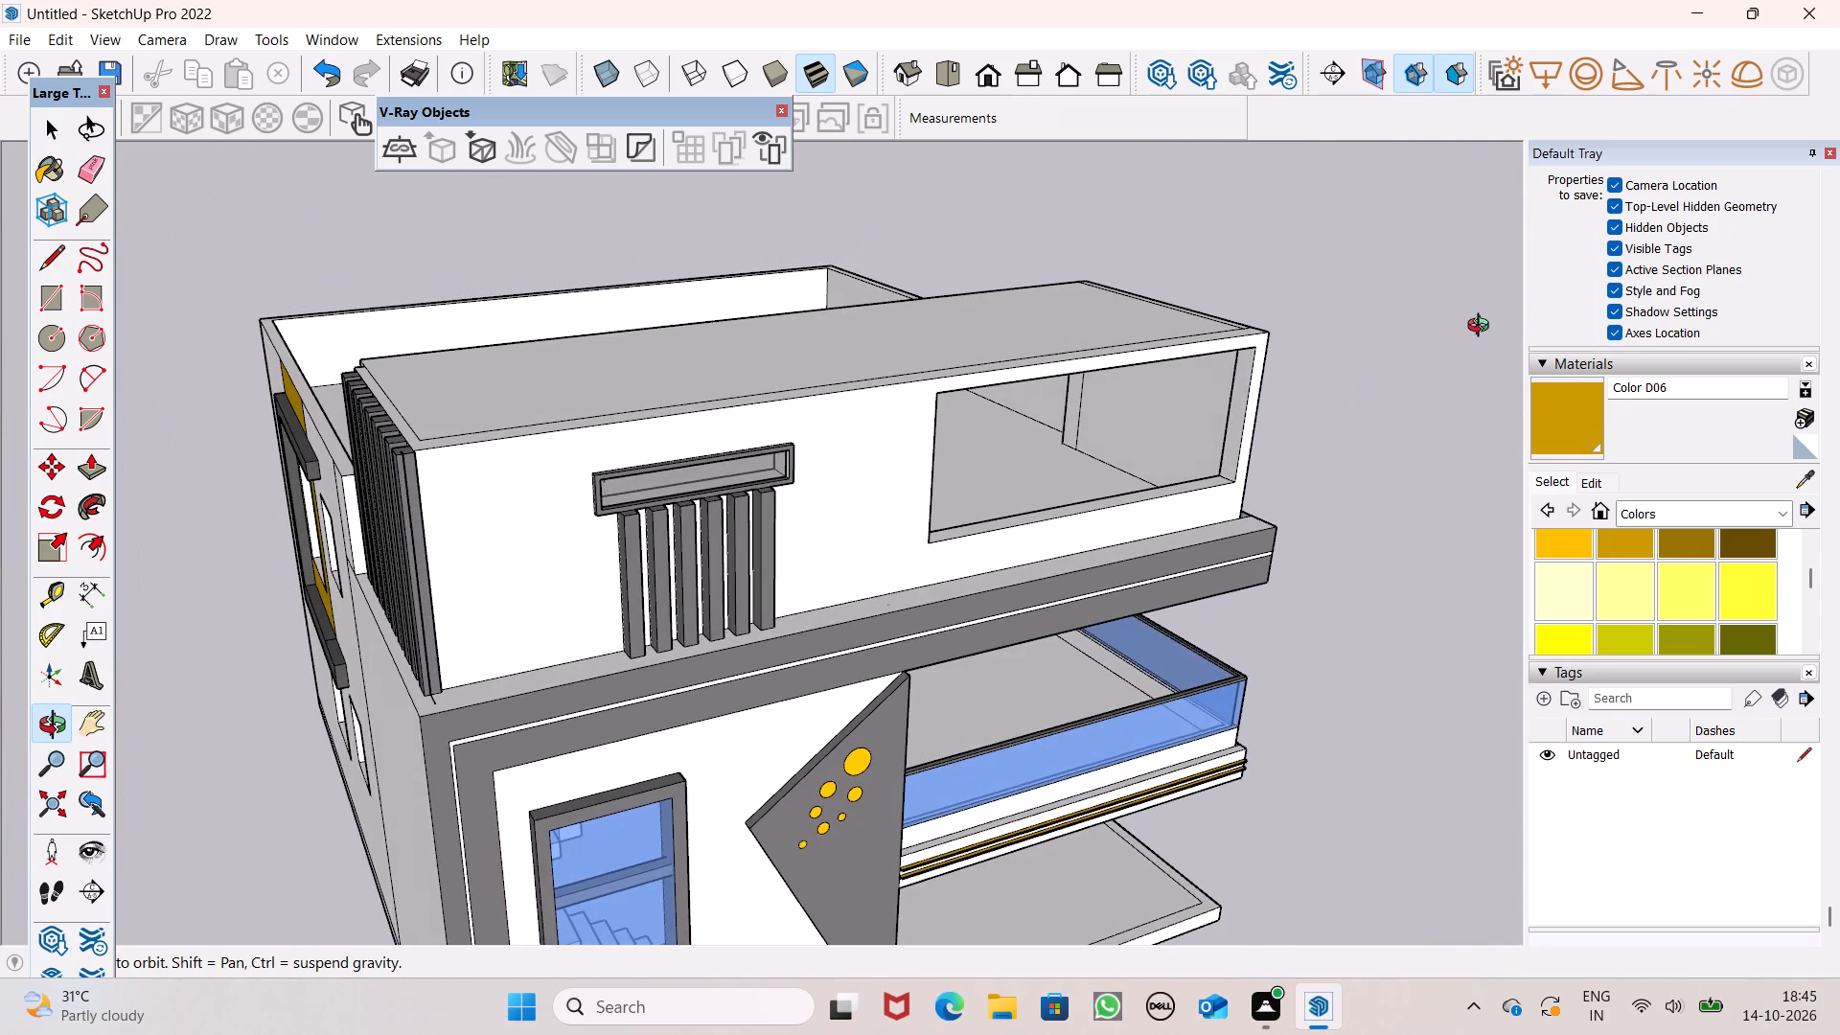
middle_click_drag(1483, 328, 1442, 492)
scroll(1023, 422, "down", 4)
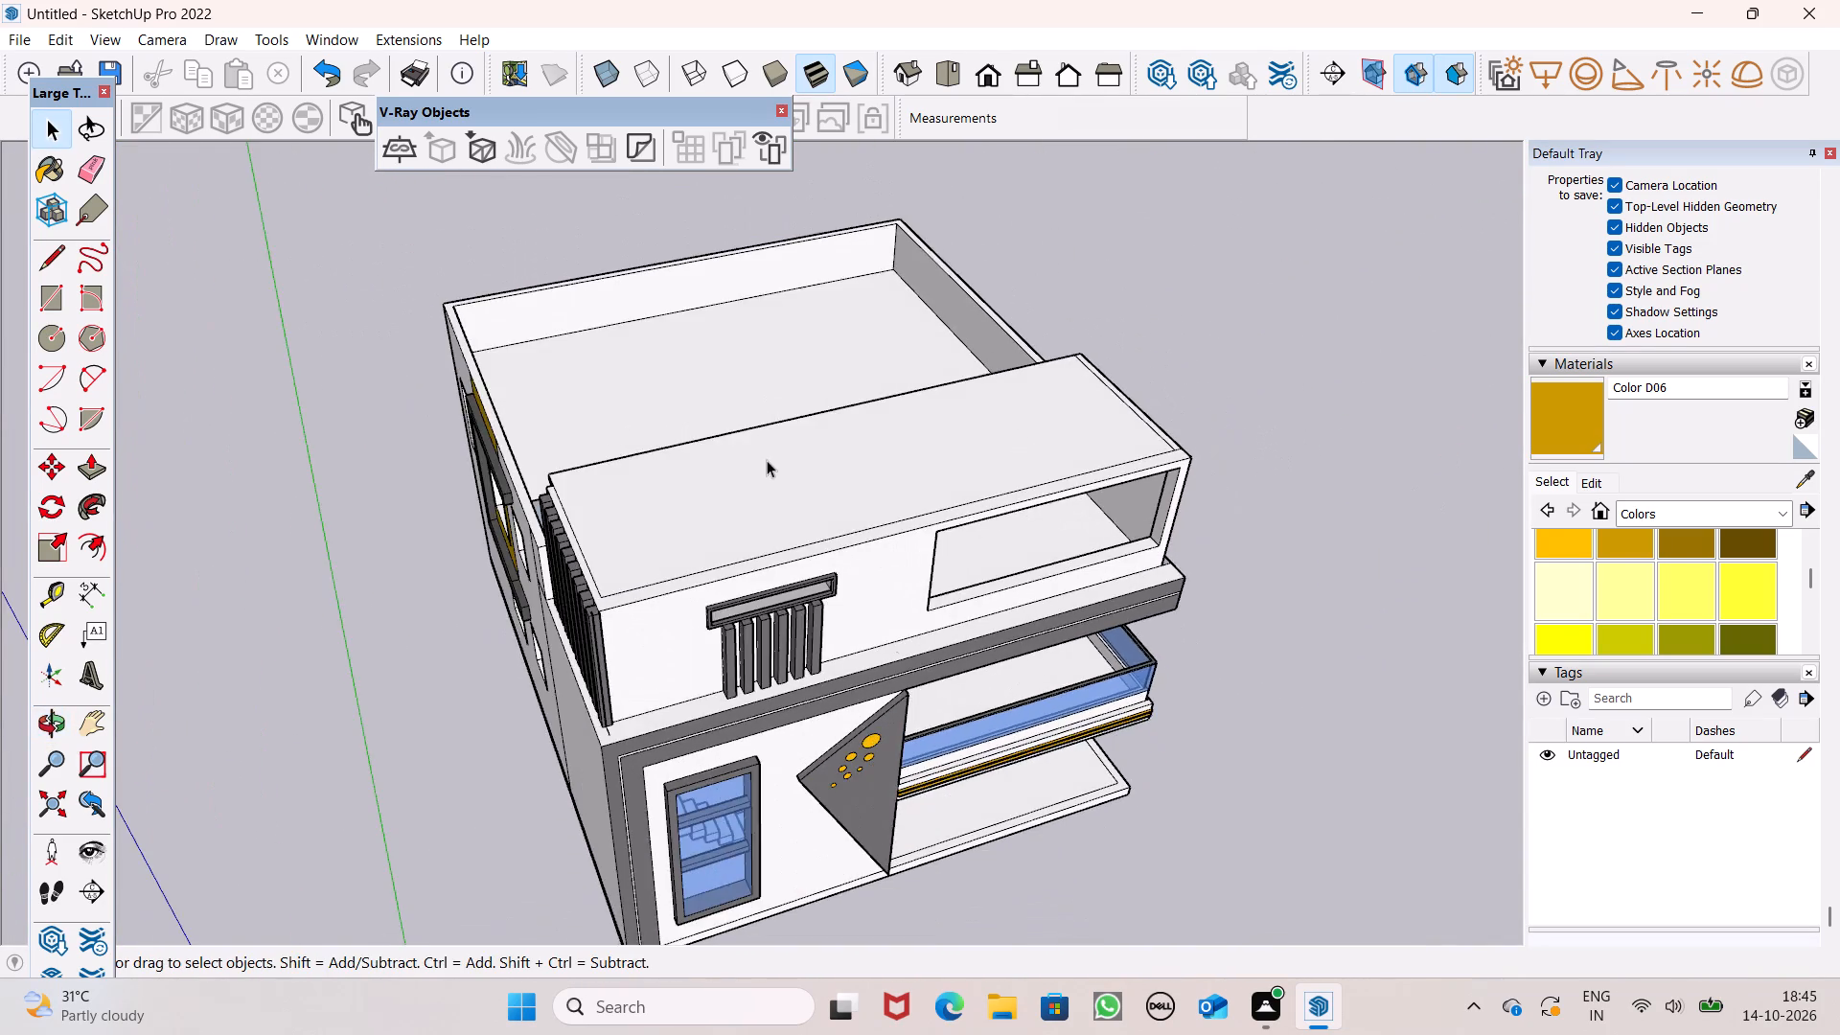
middle_click_drag(767, 466, 1462, 384)
Extend the end of the wall behind the vertical fins by about 1' 4", out to the roof slab's rear edge.
scroll(1064, 393, "up", 5)
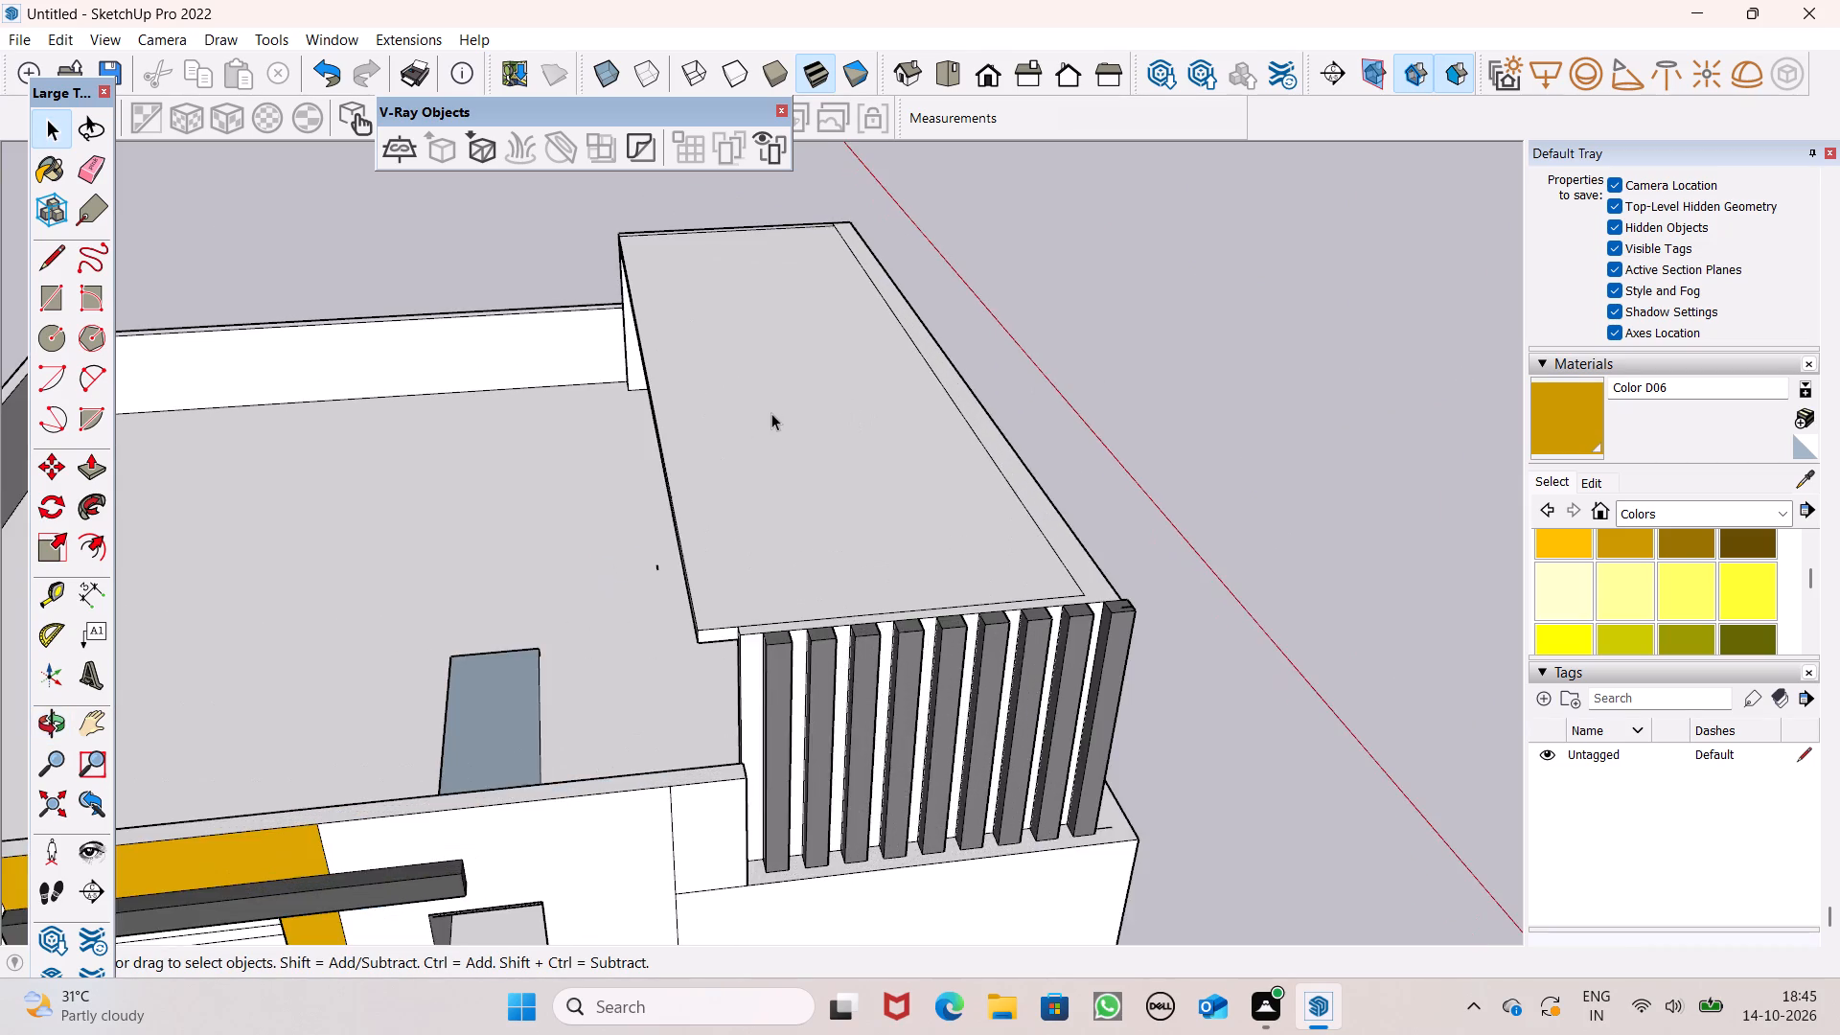
scroll(771, 413, "up", 1)
scroll(771, 413, "down", 1)
middle_click_drag(762, 471, 883, 442)
scroll(766, 473, "up", 1)
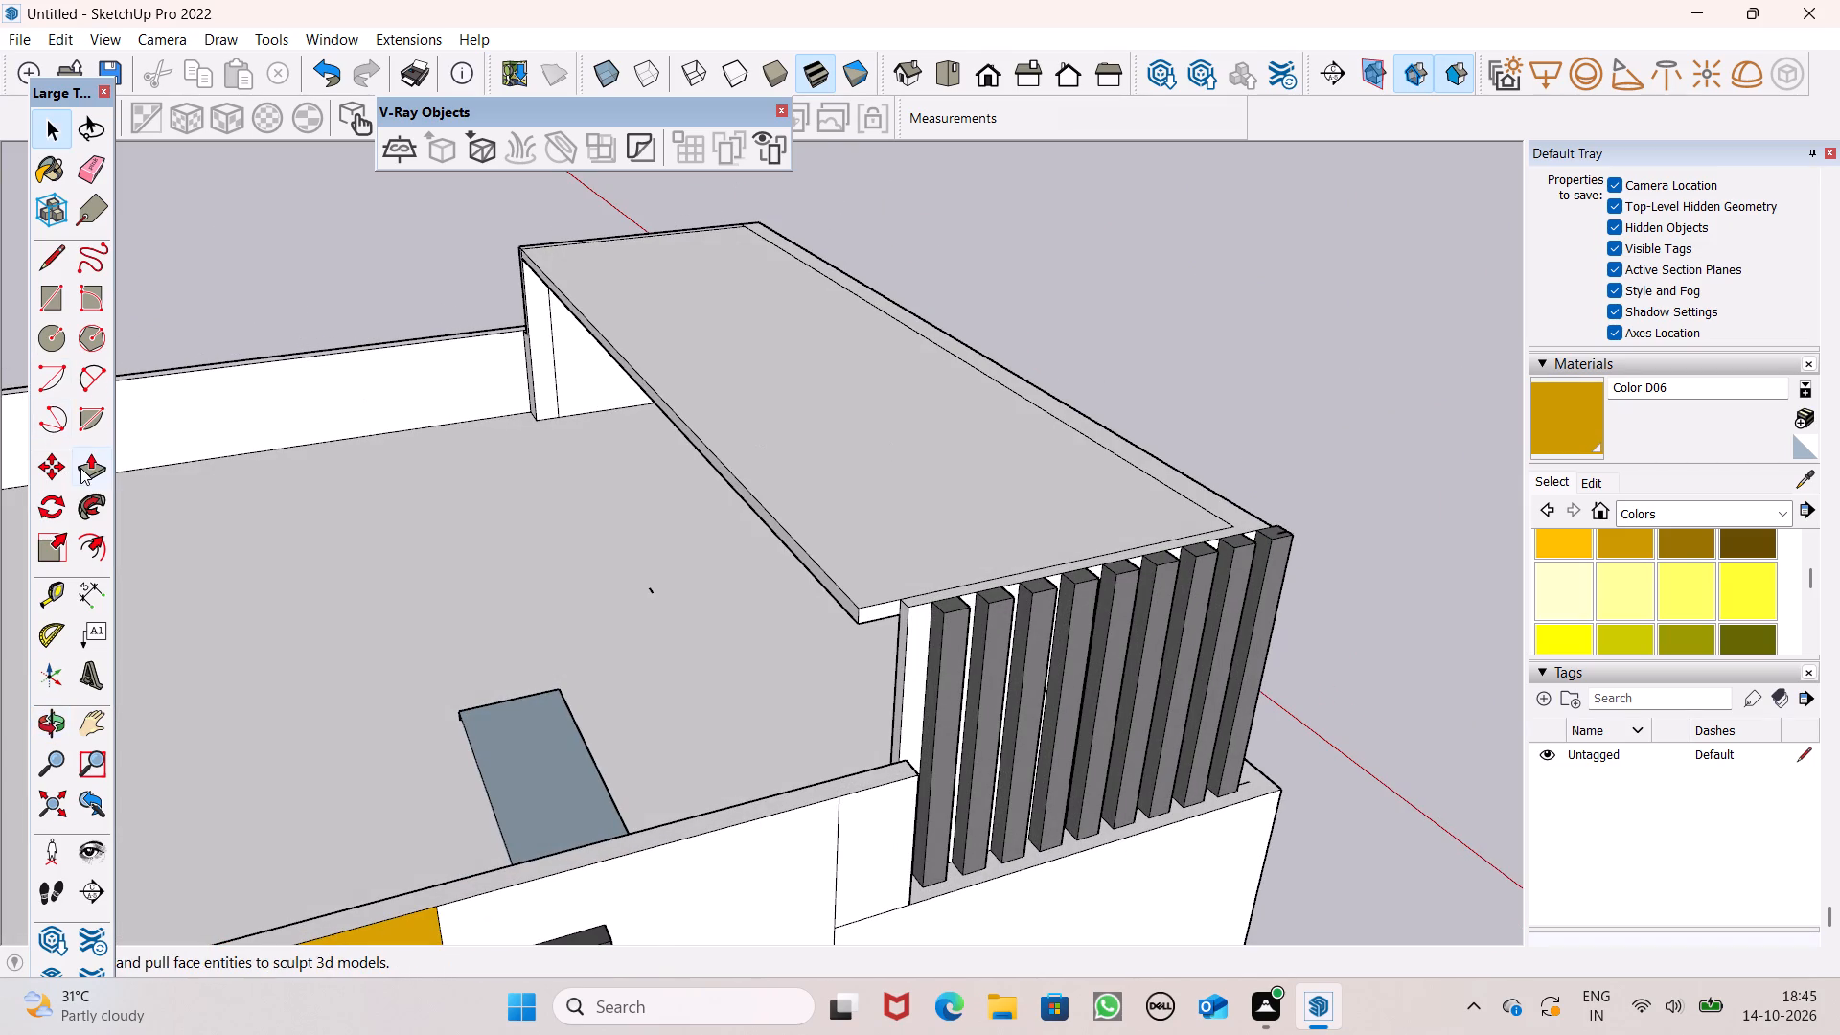
left_click(80, 468)
scroll(454, 591, "up", 1)
scroll(481, 600, "down", 1)
scroll(481, 600, "up", 2)
scroll(481, 600, "down", 2)
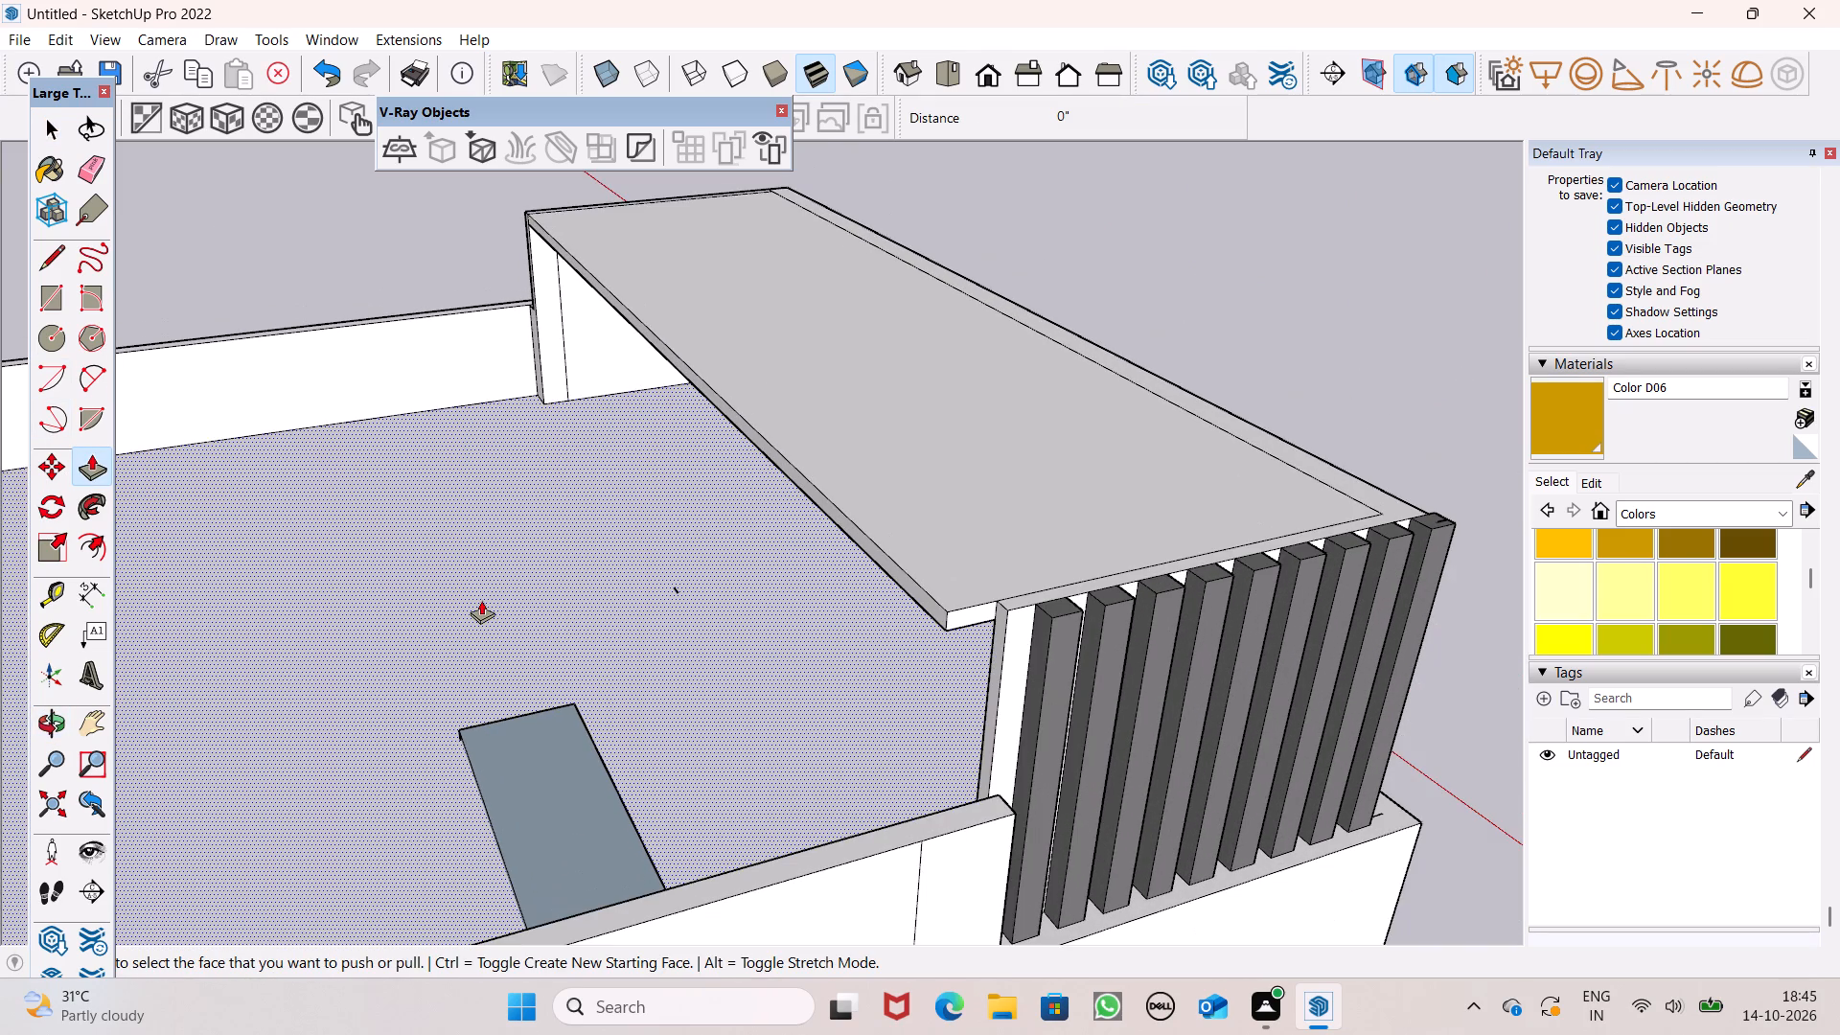
scroll(850, 591, "up", 7)
scroll(972, 625, "up", 3)
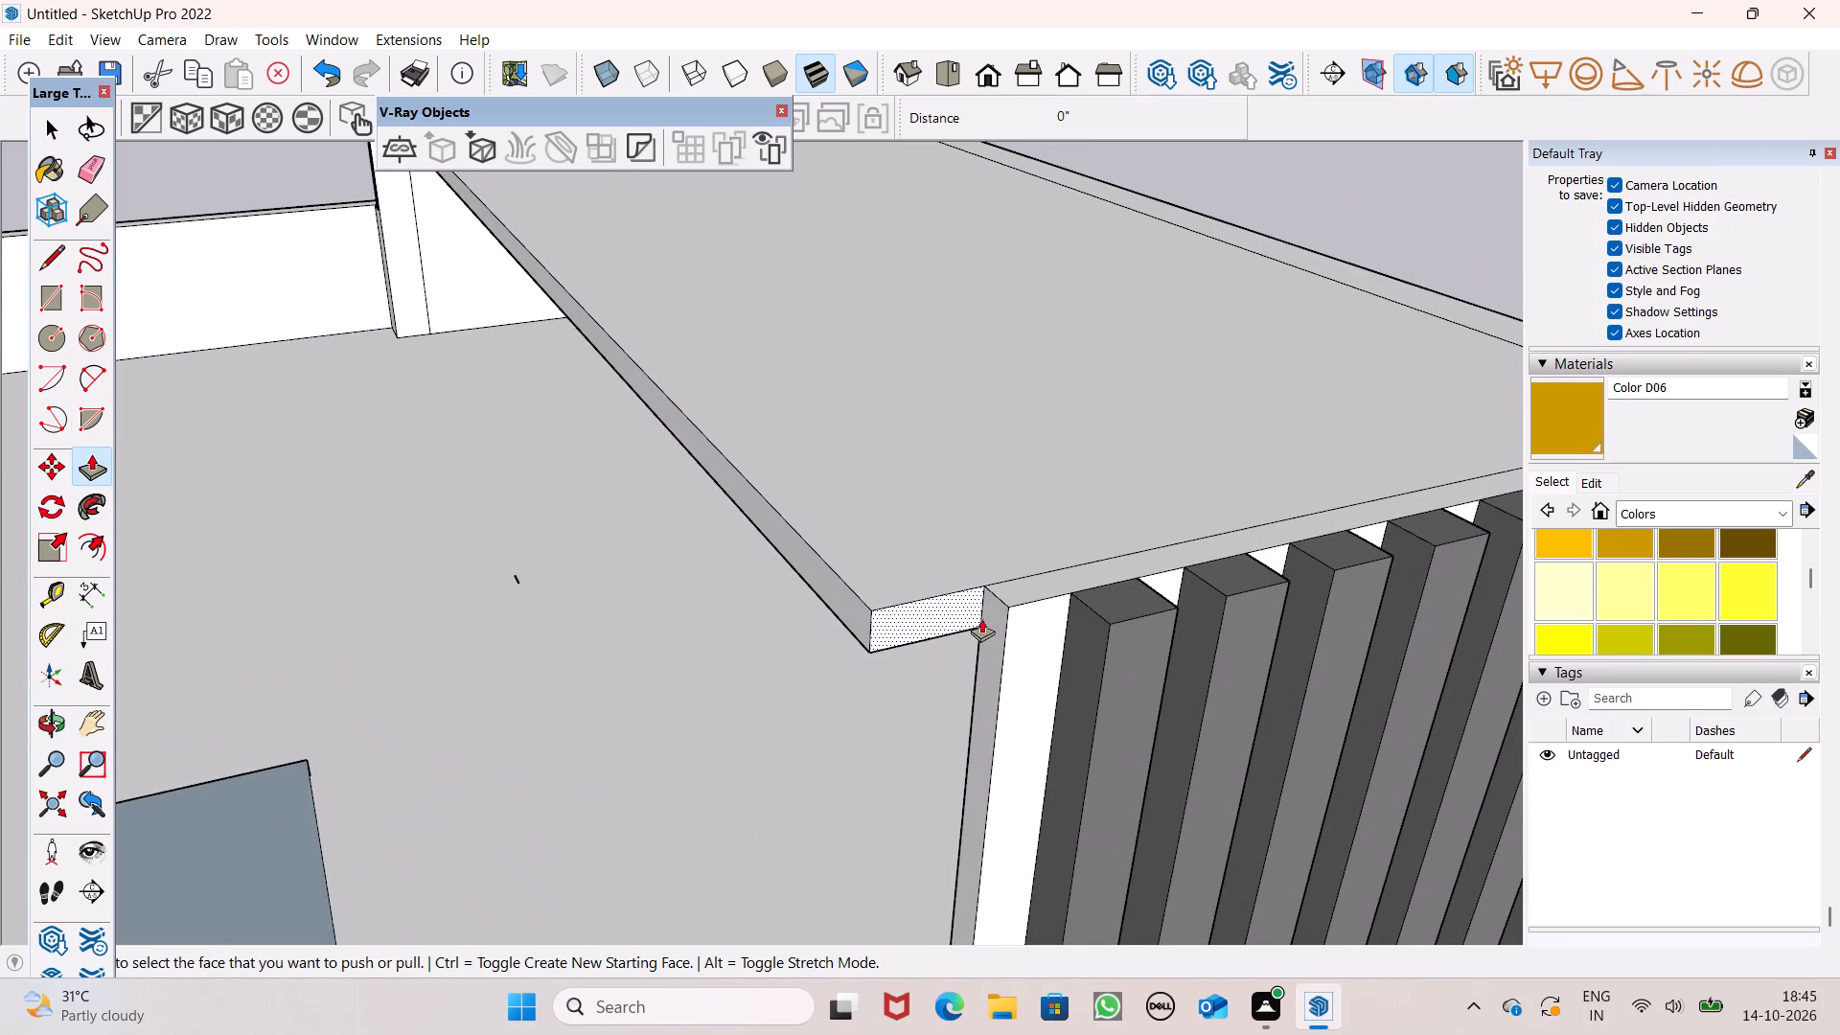
left_click_drag(983, 617, 843, 615)
scroll(865, 503, "down", 6)
scroll(861, 507, "up", 1)
middle_click_drag(860, 528, 82, 486)
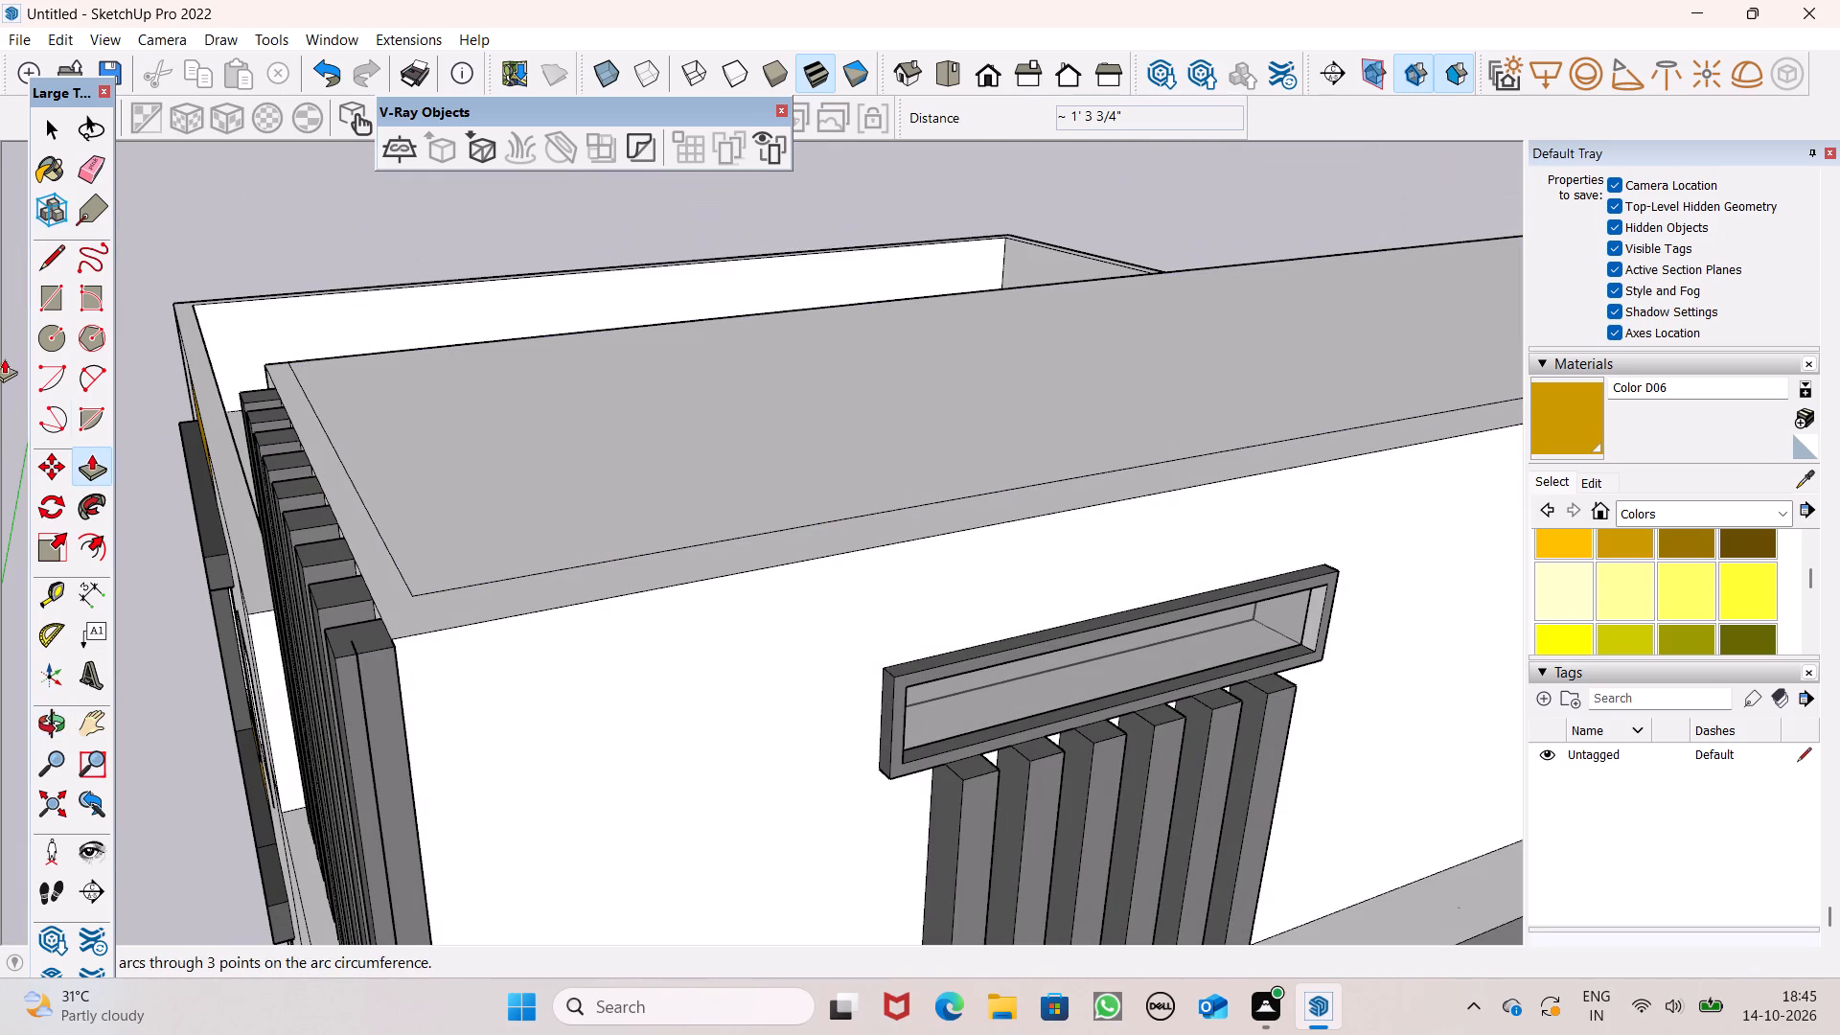
key("space")
scroll(188, 257, "down", 3)
scroll(159, 316, "up", 1)
scroll(159, 316, "down", 7)
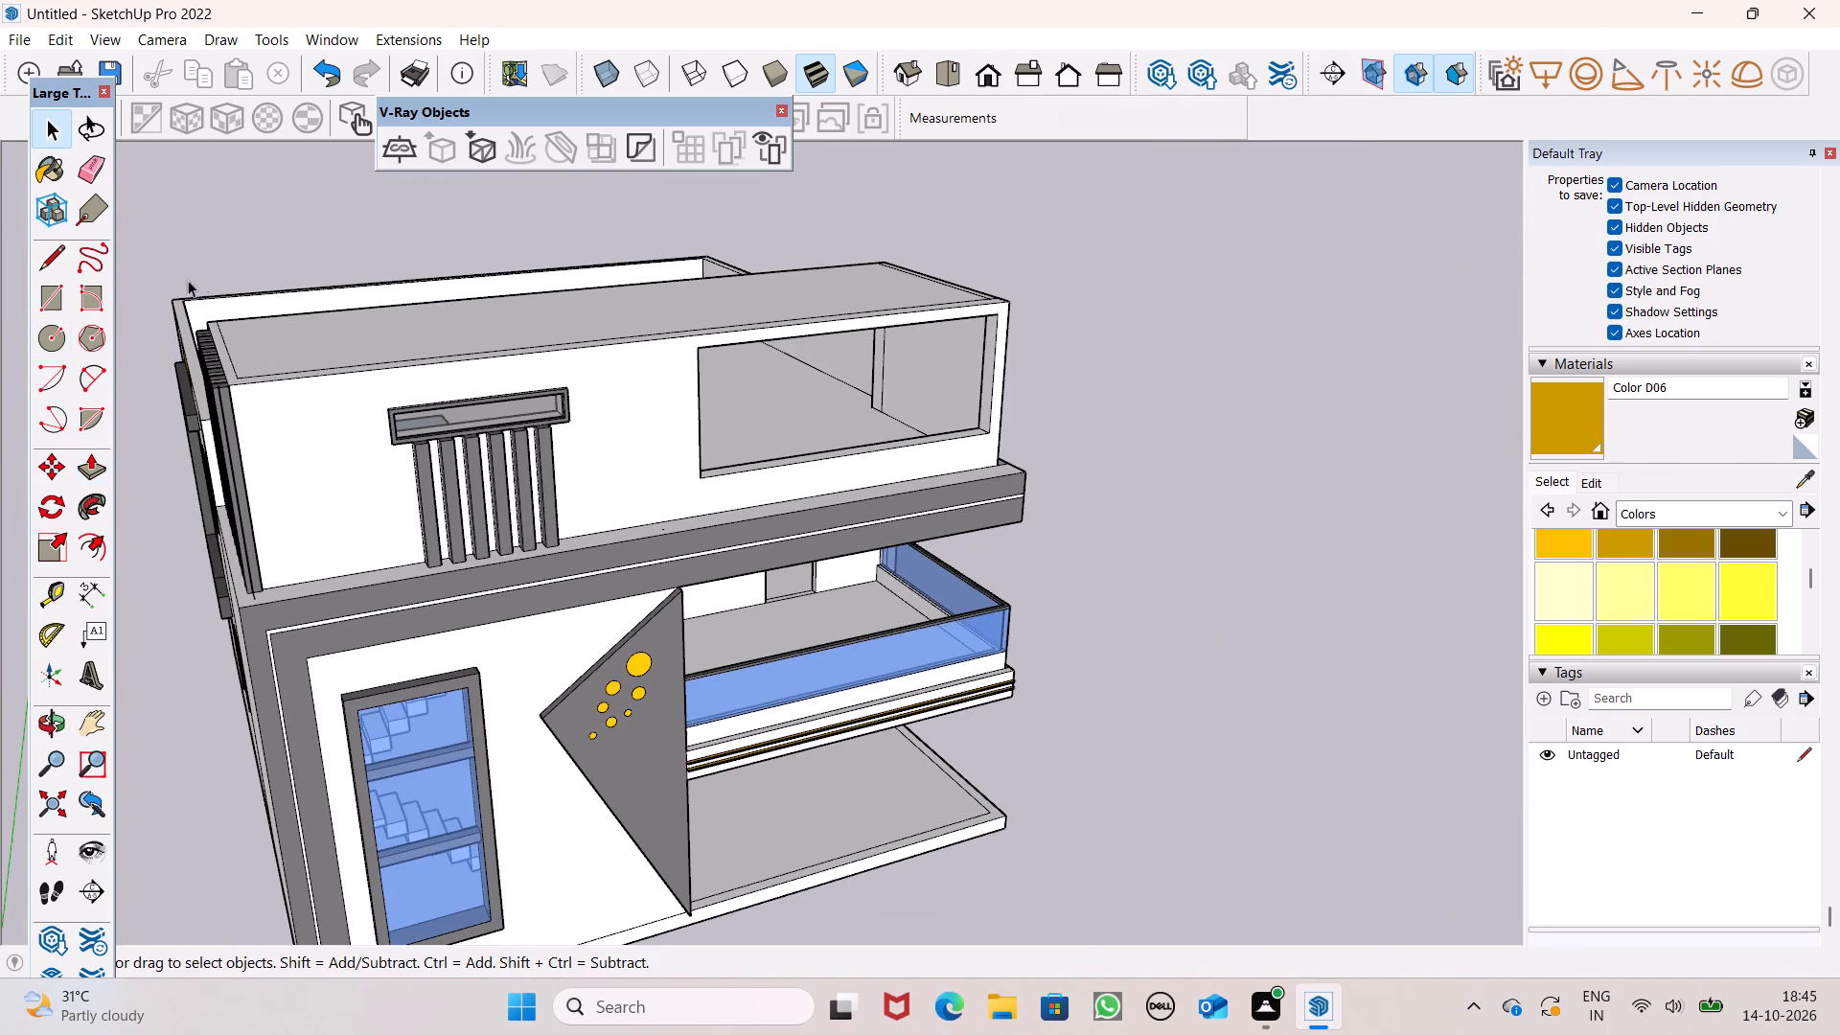
Draw a narrow rectangle about 6' 6" by 1' 5" across the middle of the top-floor front room's roof slab.
scroll(307, 358, "down", 4)
scroll(484, 326, "up", 1)
middle_click_drag(484, 326, 211, 608)
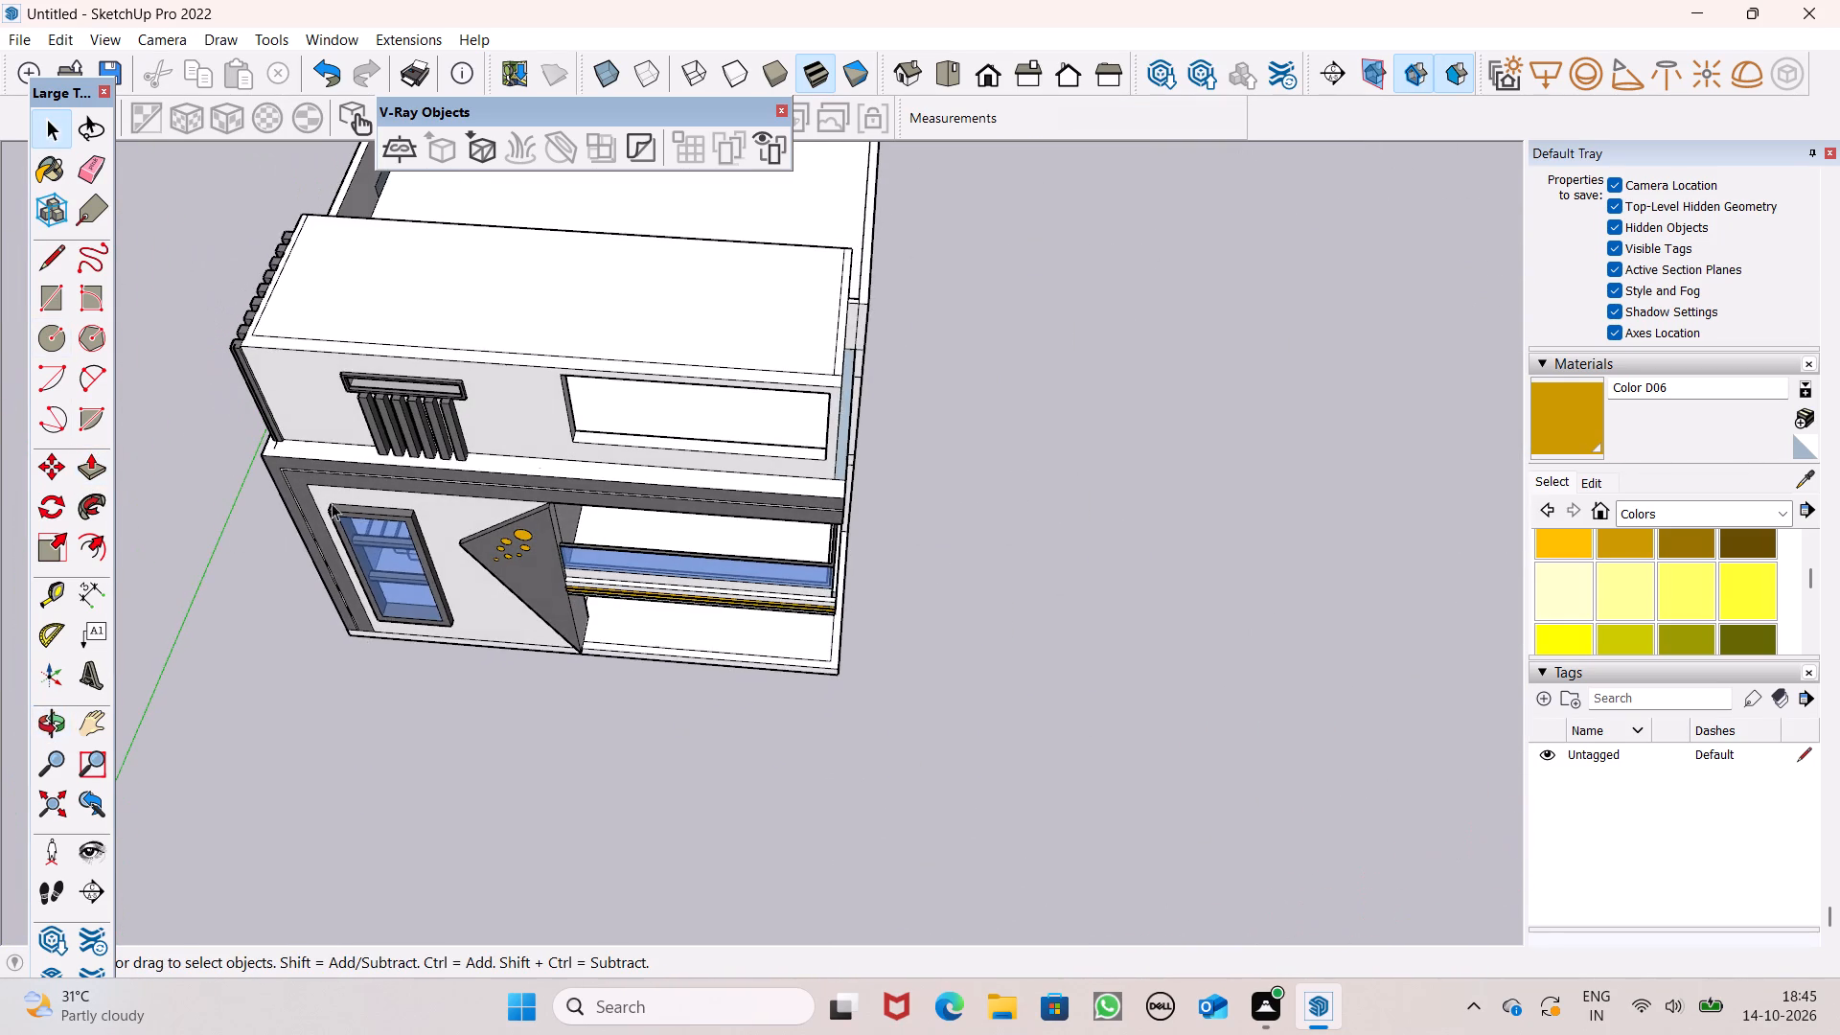
scroll(824, 247, "up", 1)
scroll(869, 244, "down", 2)
middle_click_drag(875, 315, 859, 450)
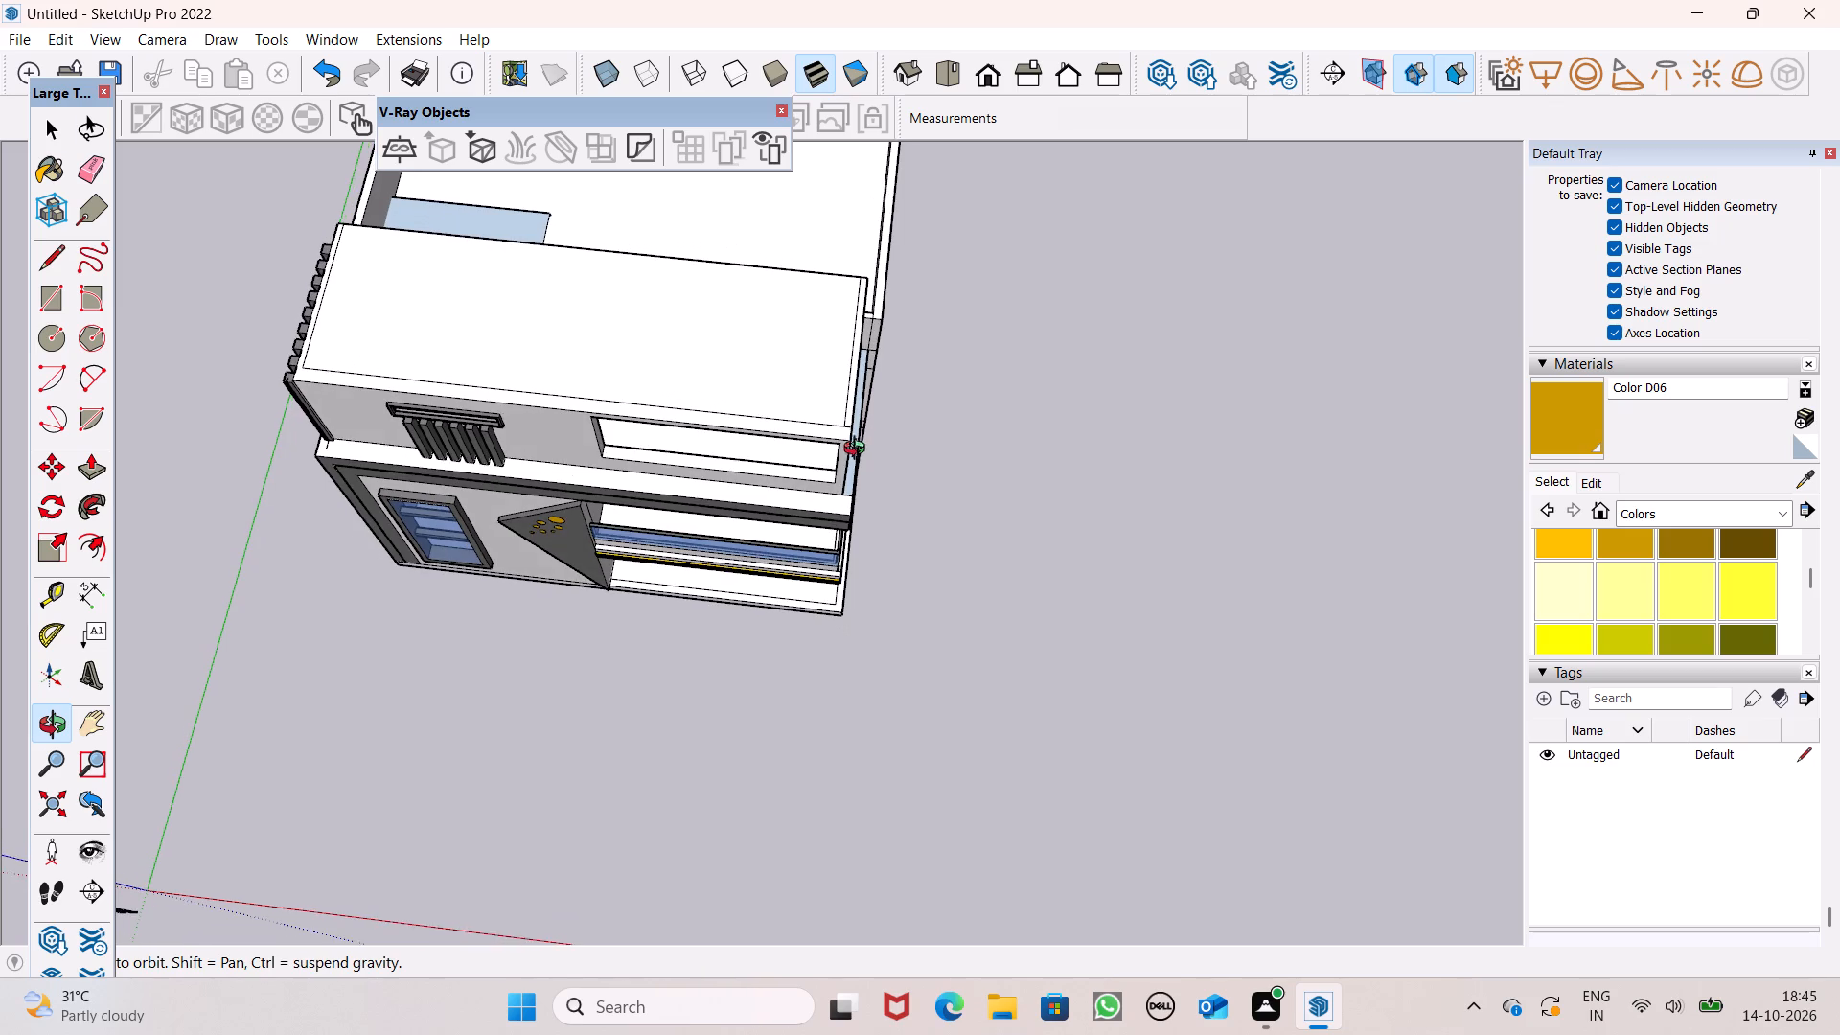
middle_click_drag(859, 450, 857, 450)
scroll(791, 286, "up", 4)
left_click_drag(49, 291, 73, 292)
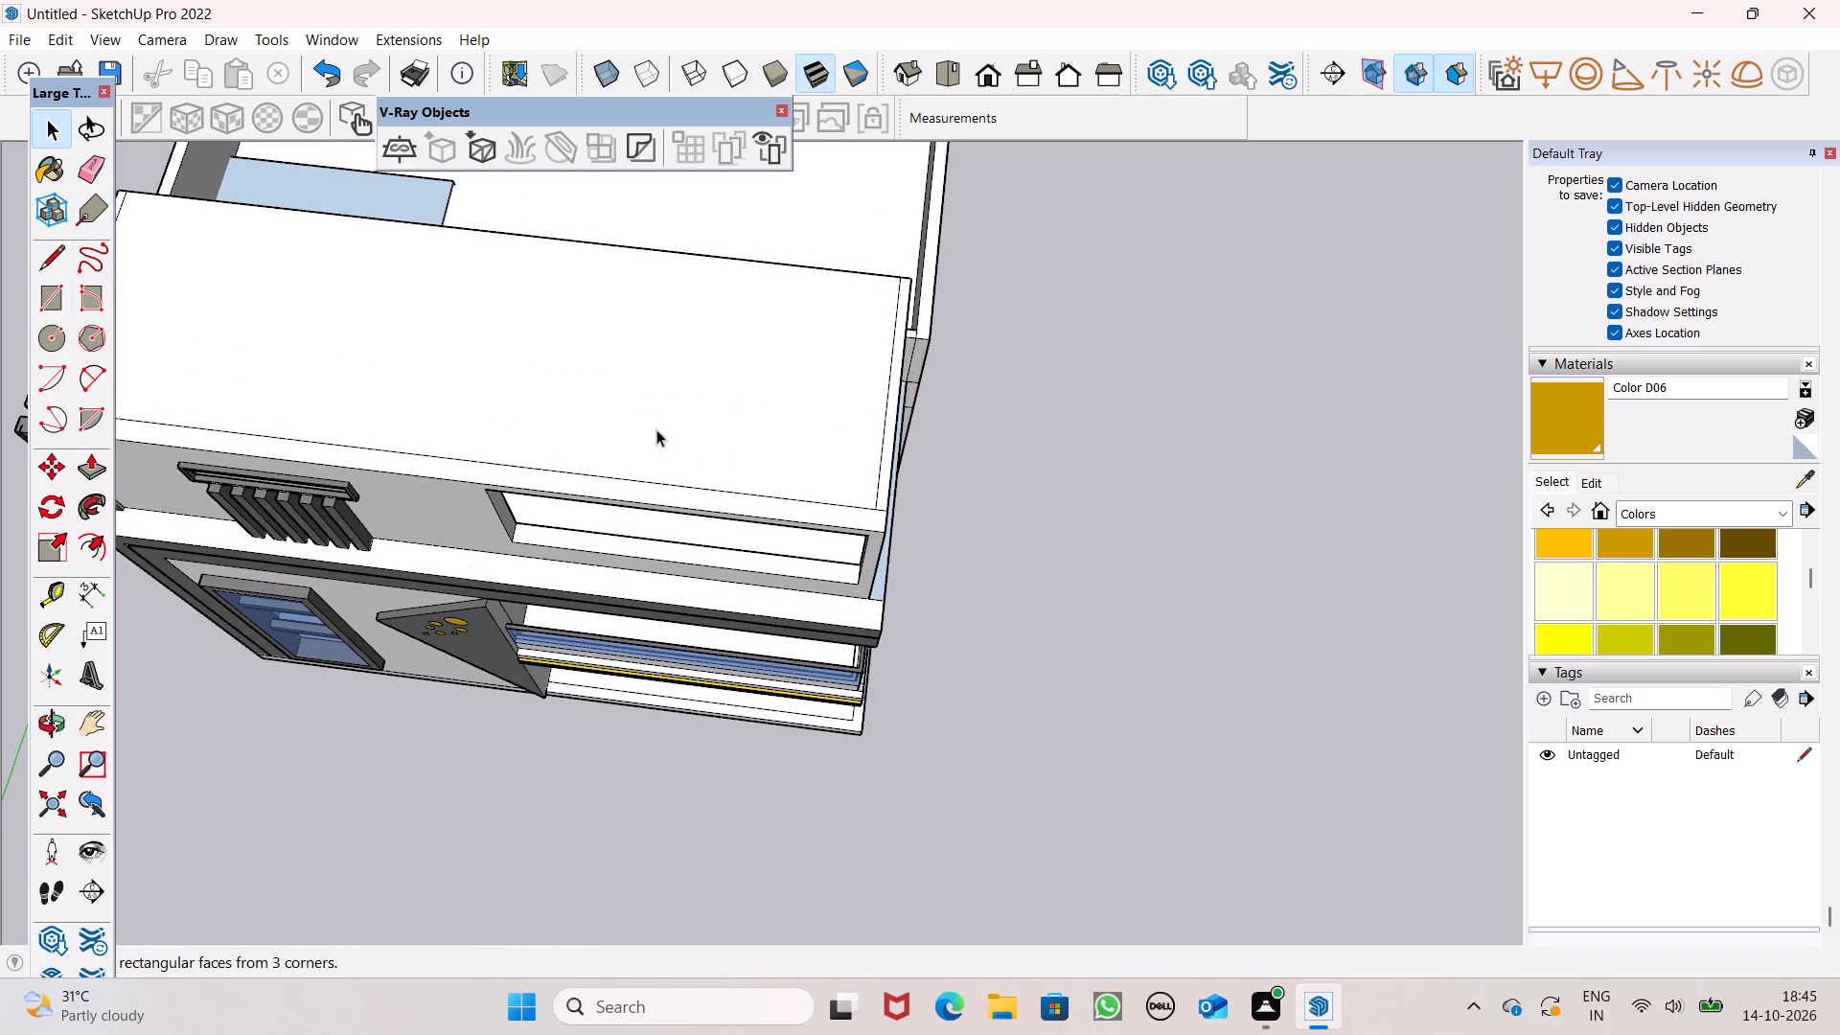
left_click(49, 301)
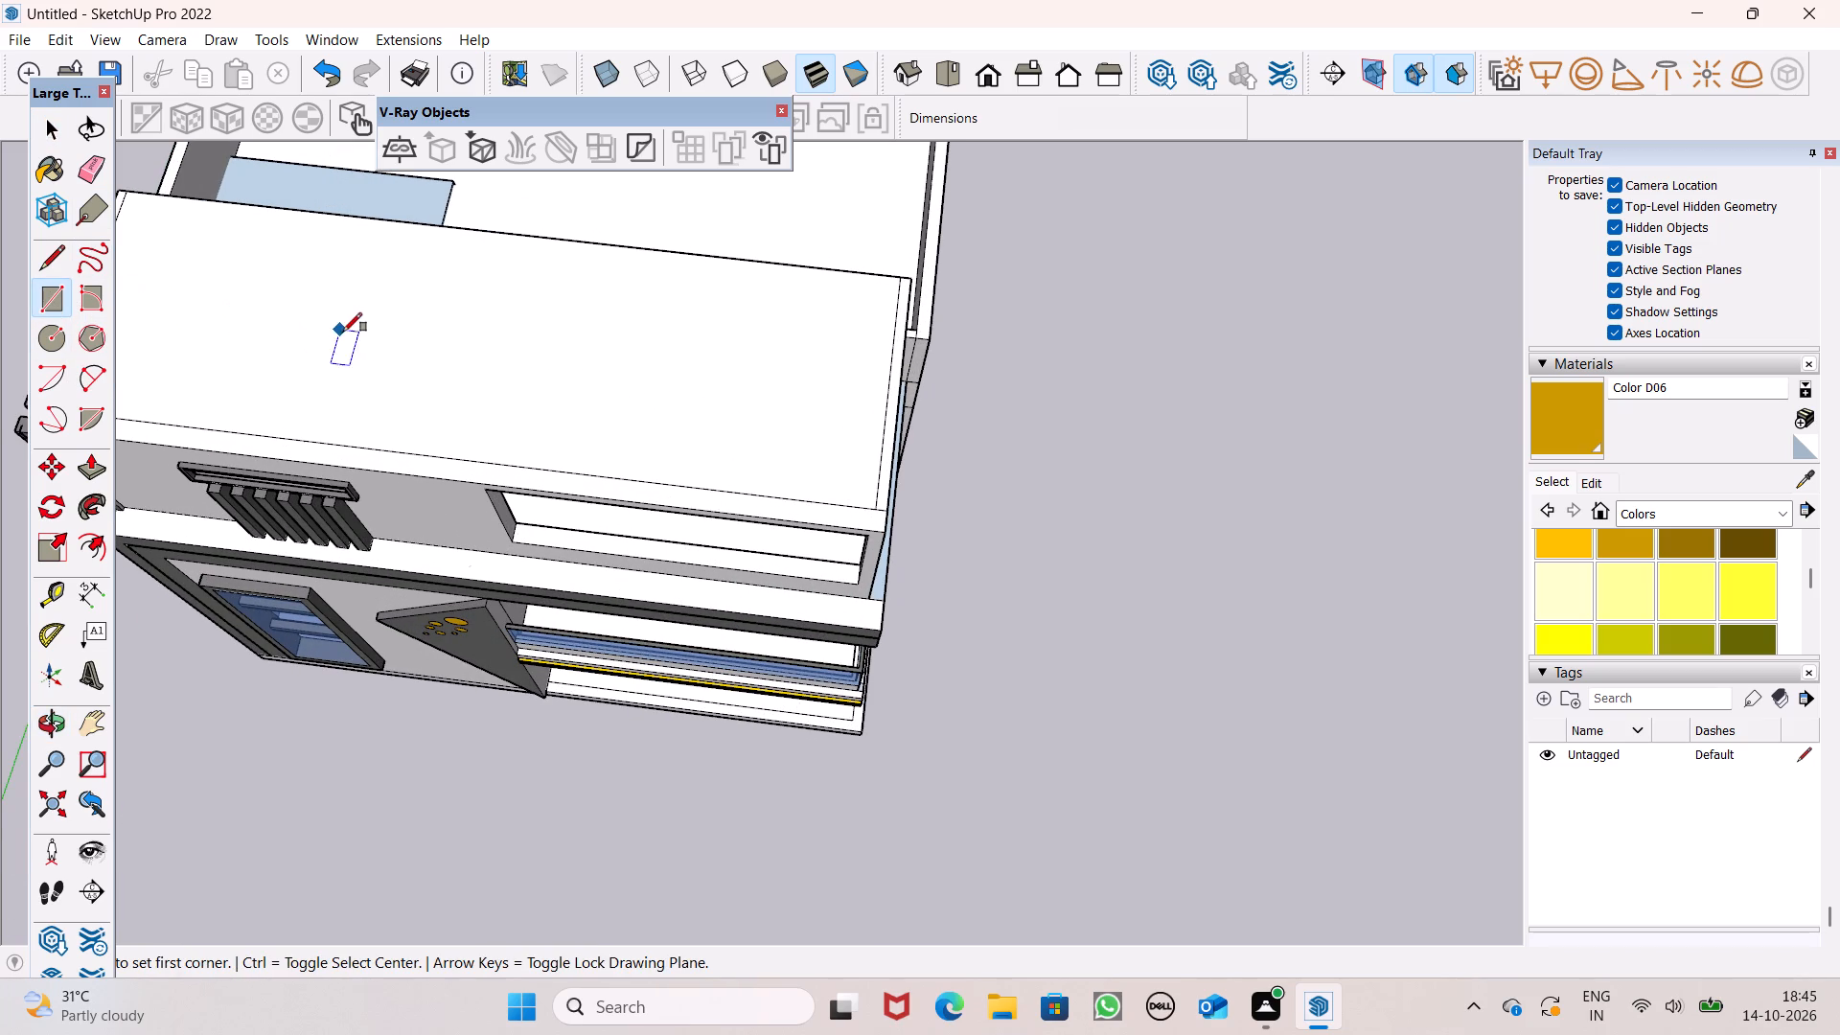
left_click(556, 288)
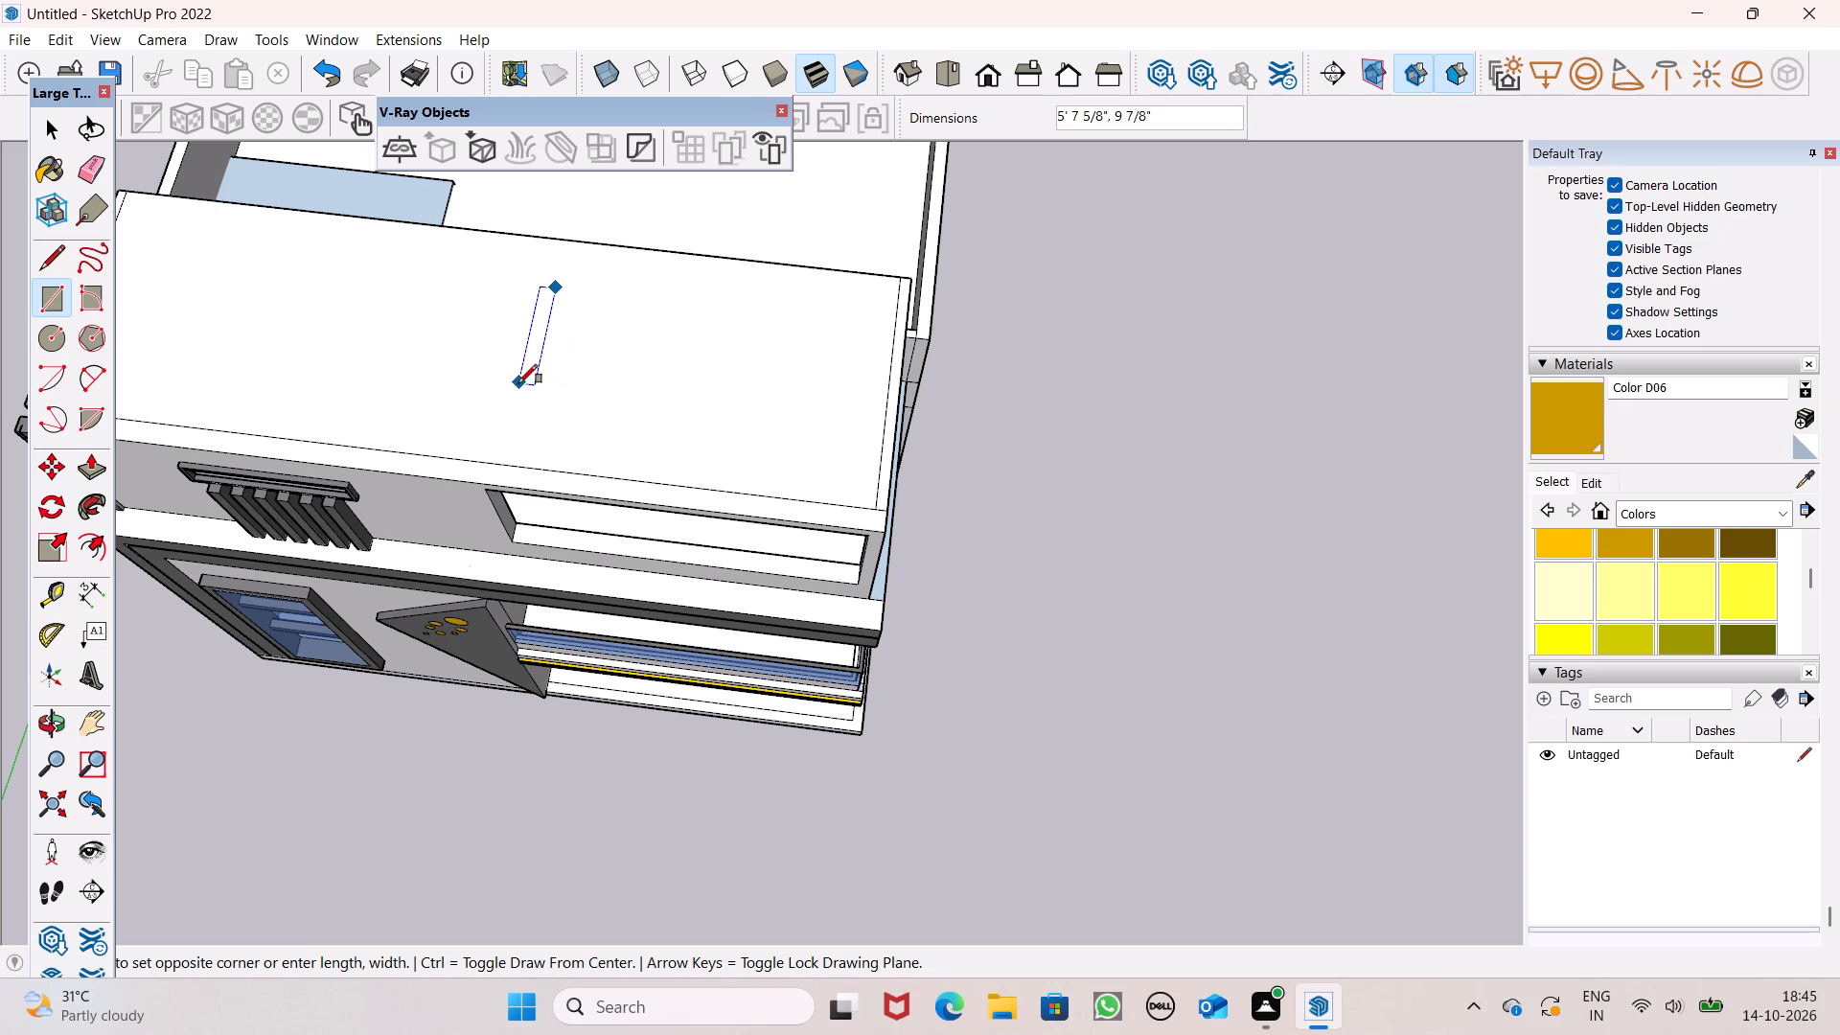
scroll(540, 407, "up", 4)
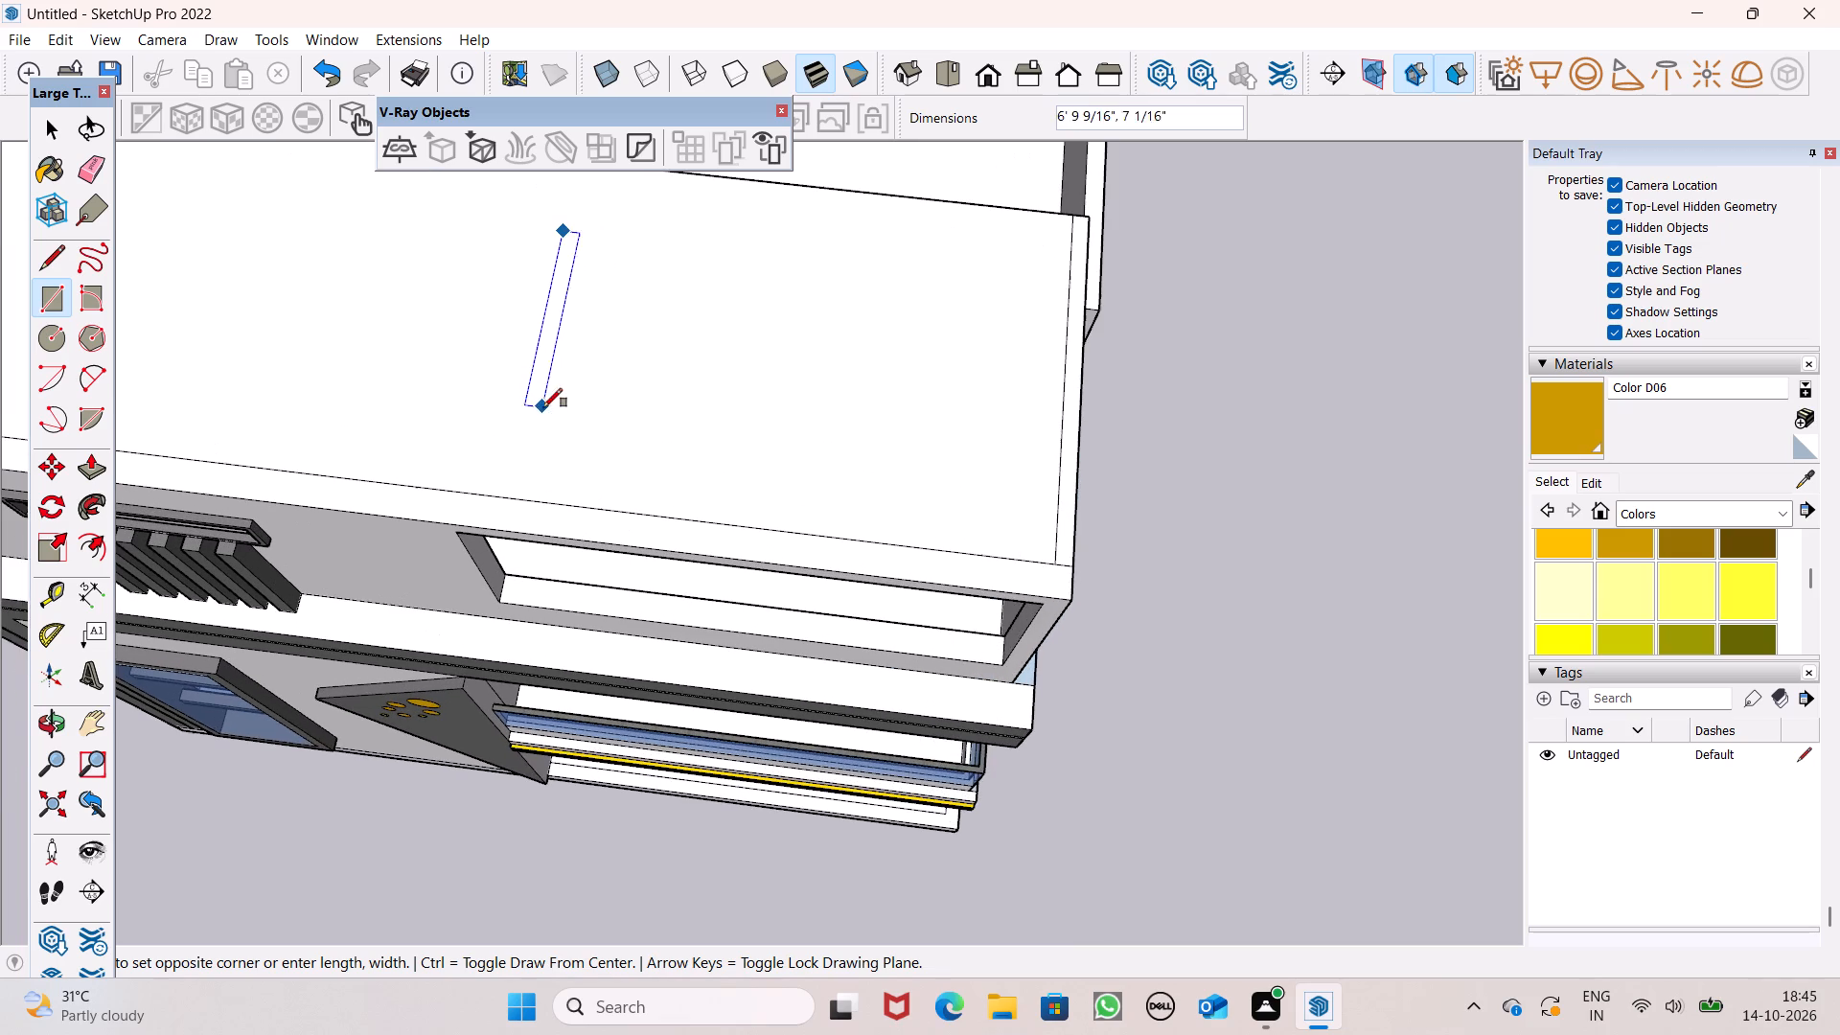
left_click(569, 403)
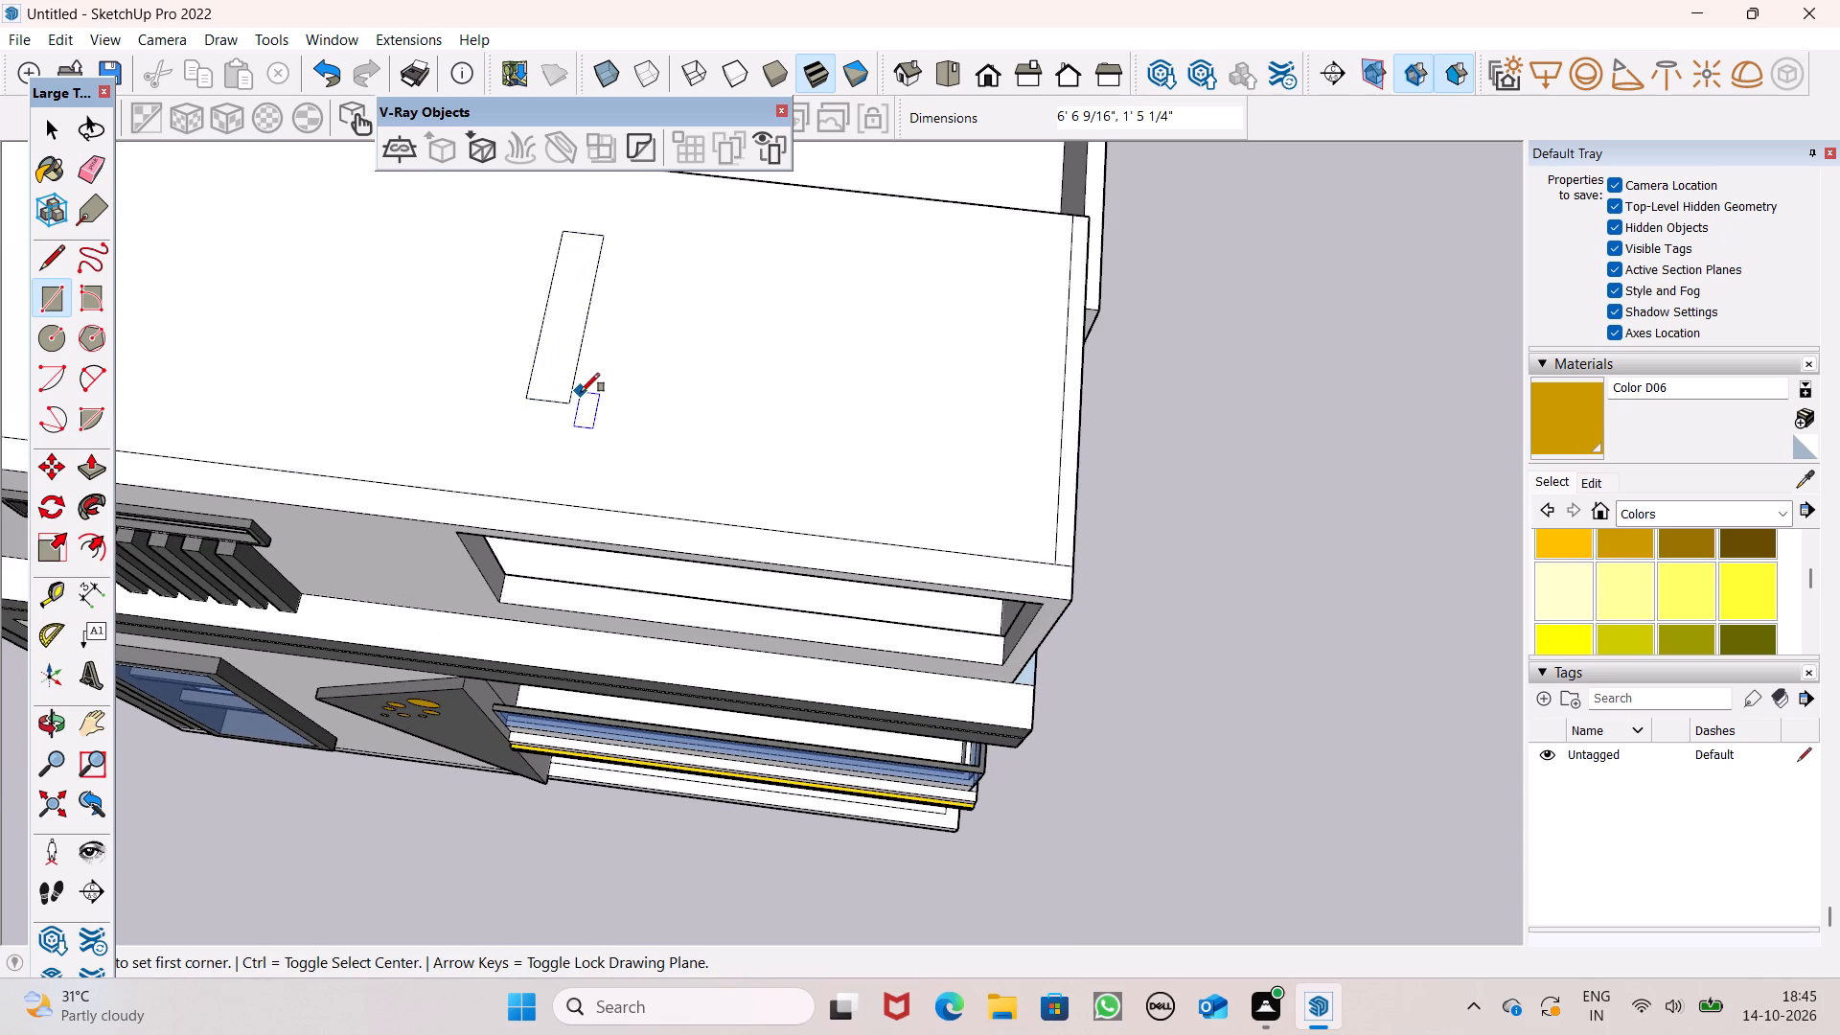
key("space")
Copy the narrow rectangle along the roof slab at about 3' spacing, making five copies towards the slab's end above the large opening.
scroll(569, 444, "down", 1)
middle_click(595, 462)
double_click(568, 389)
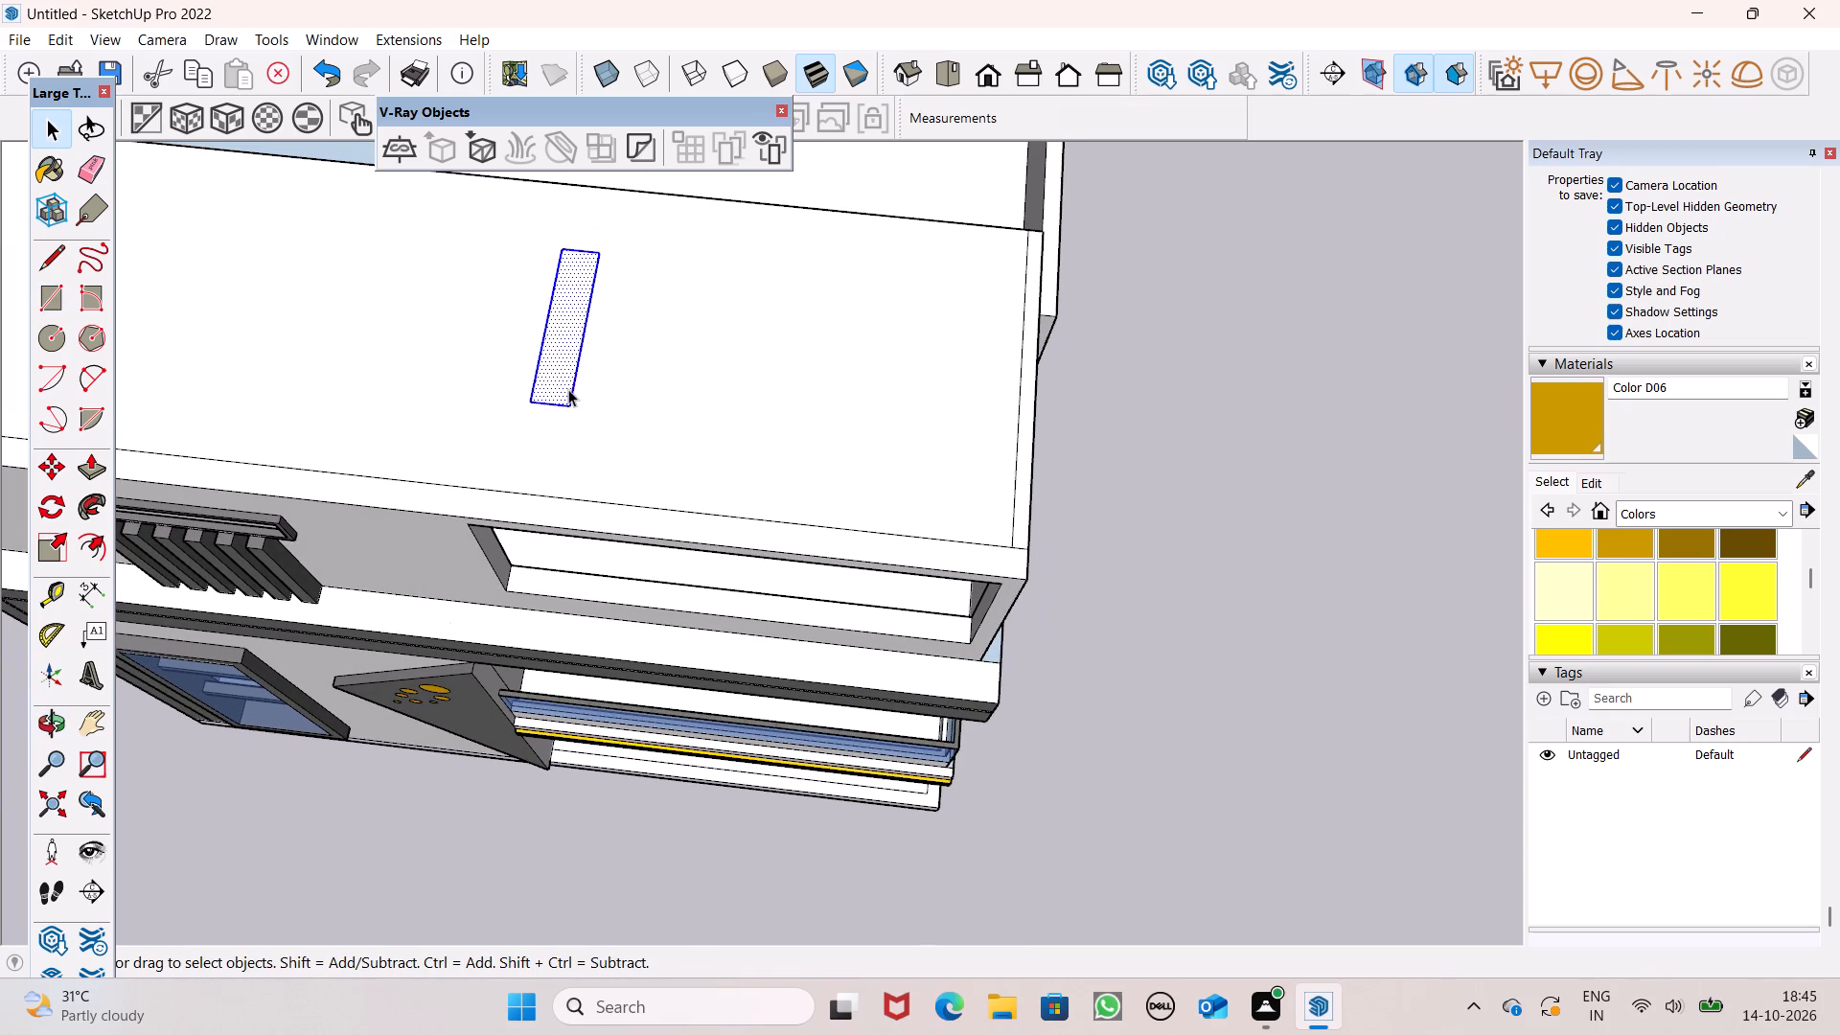
scroll(535, 476, "down", 3)
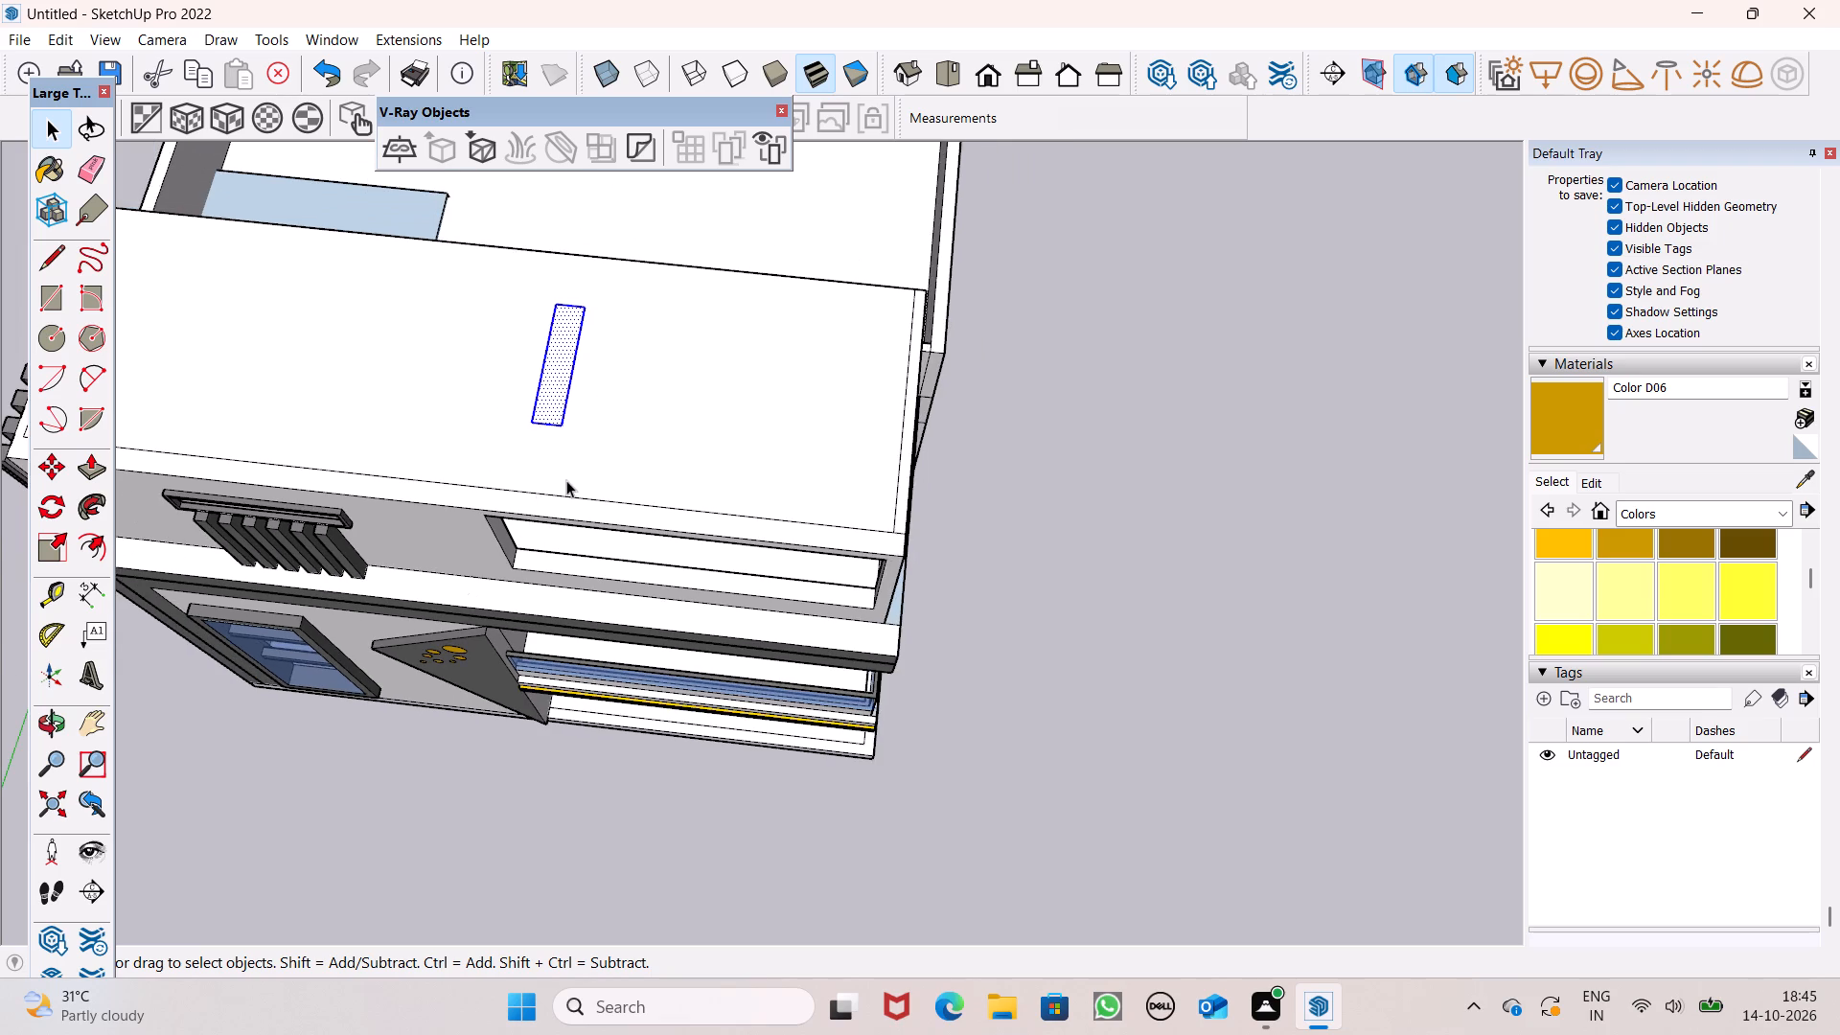
scroll(724, 409, "up", 1)
key("m")
key("Return")
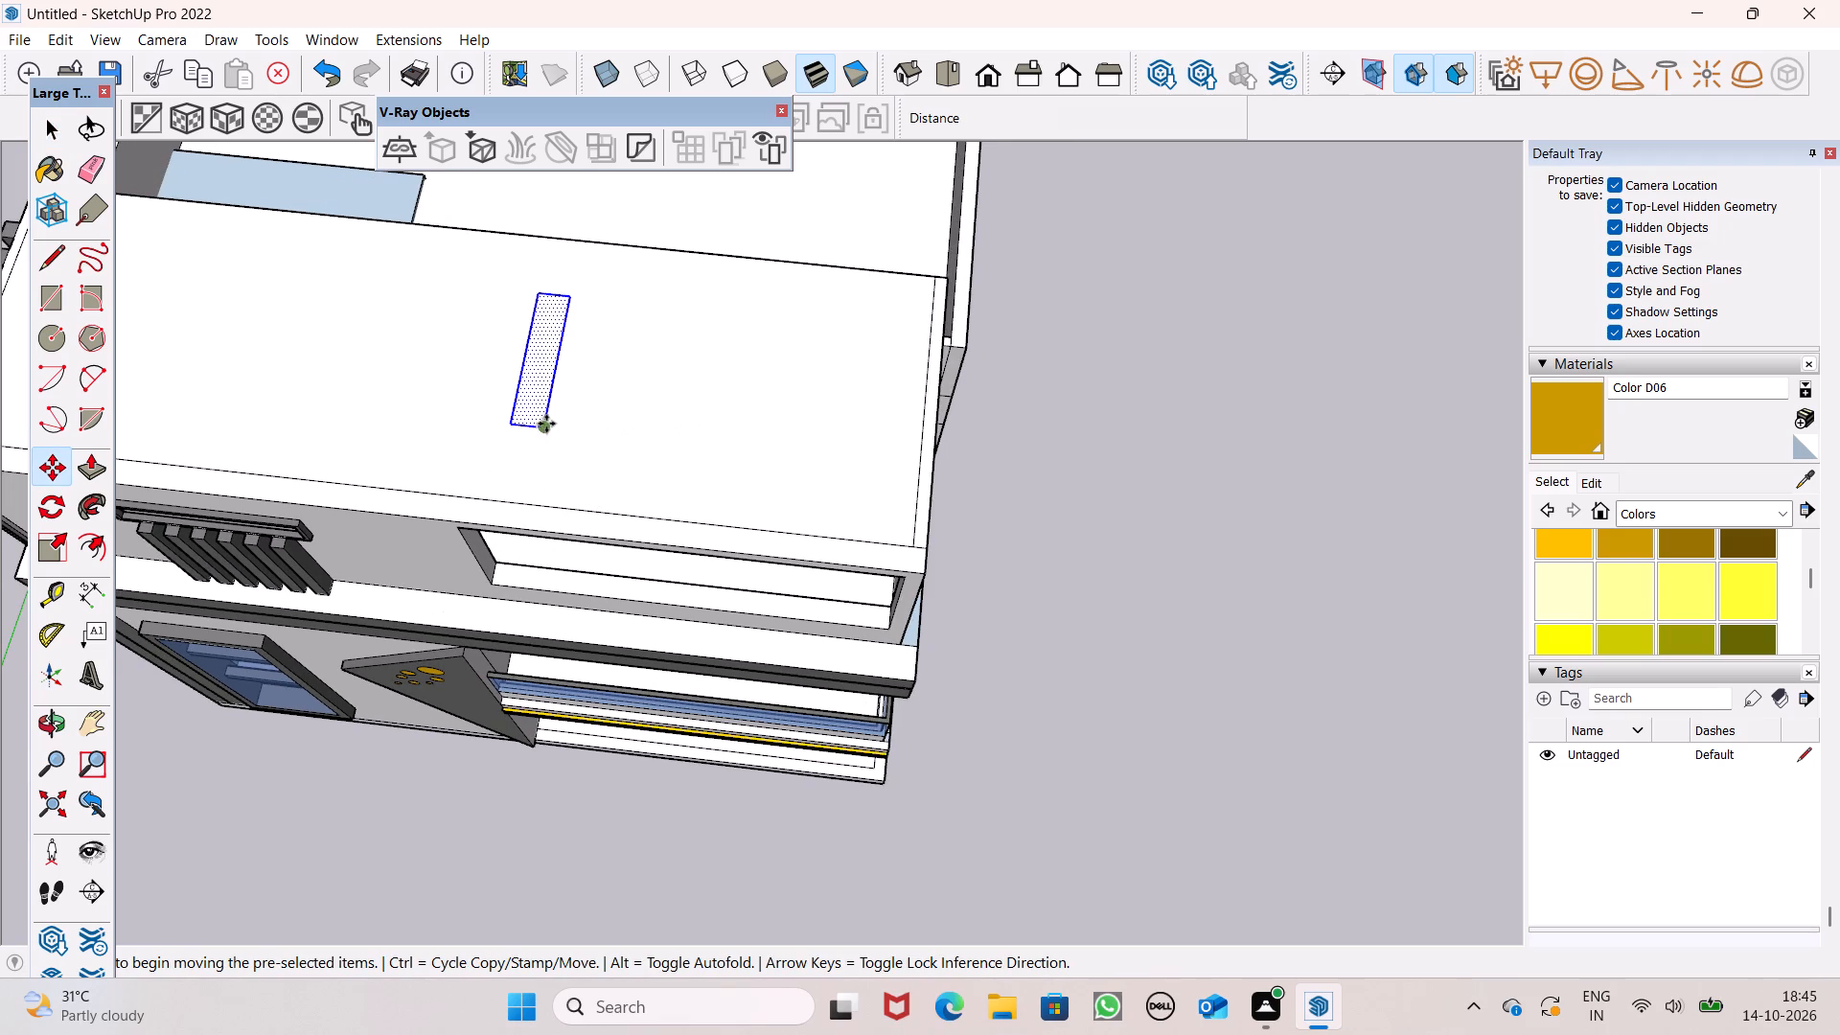
left_click_drag(541, 428, 615, 450)
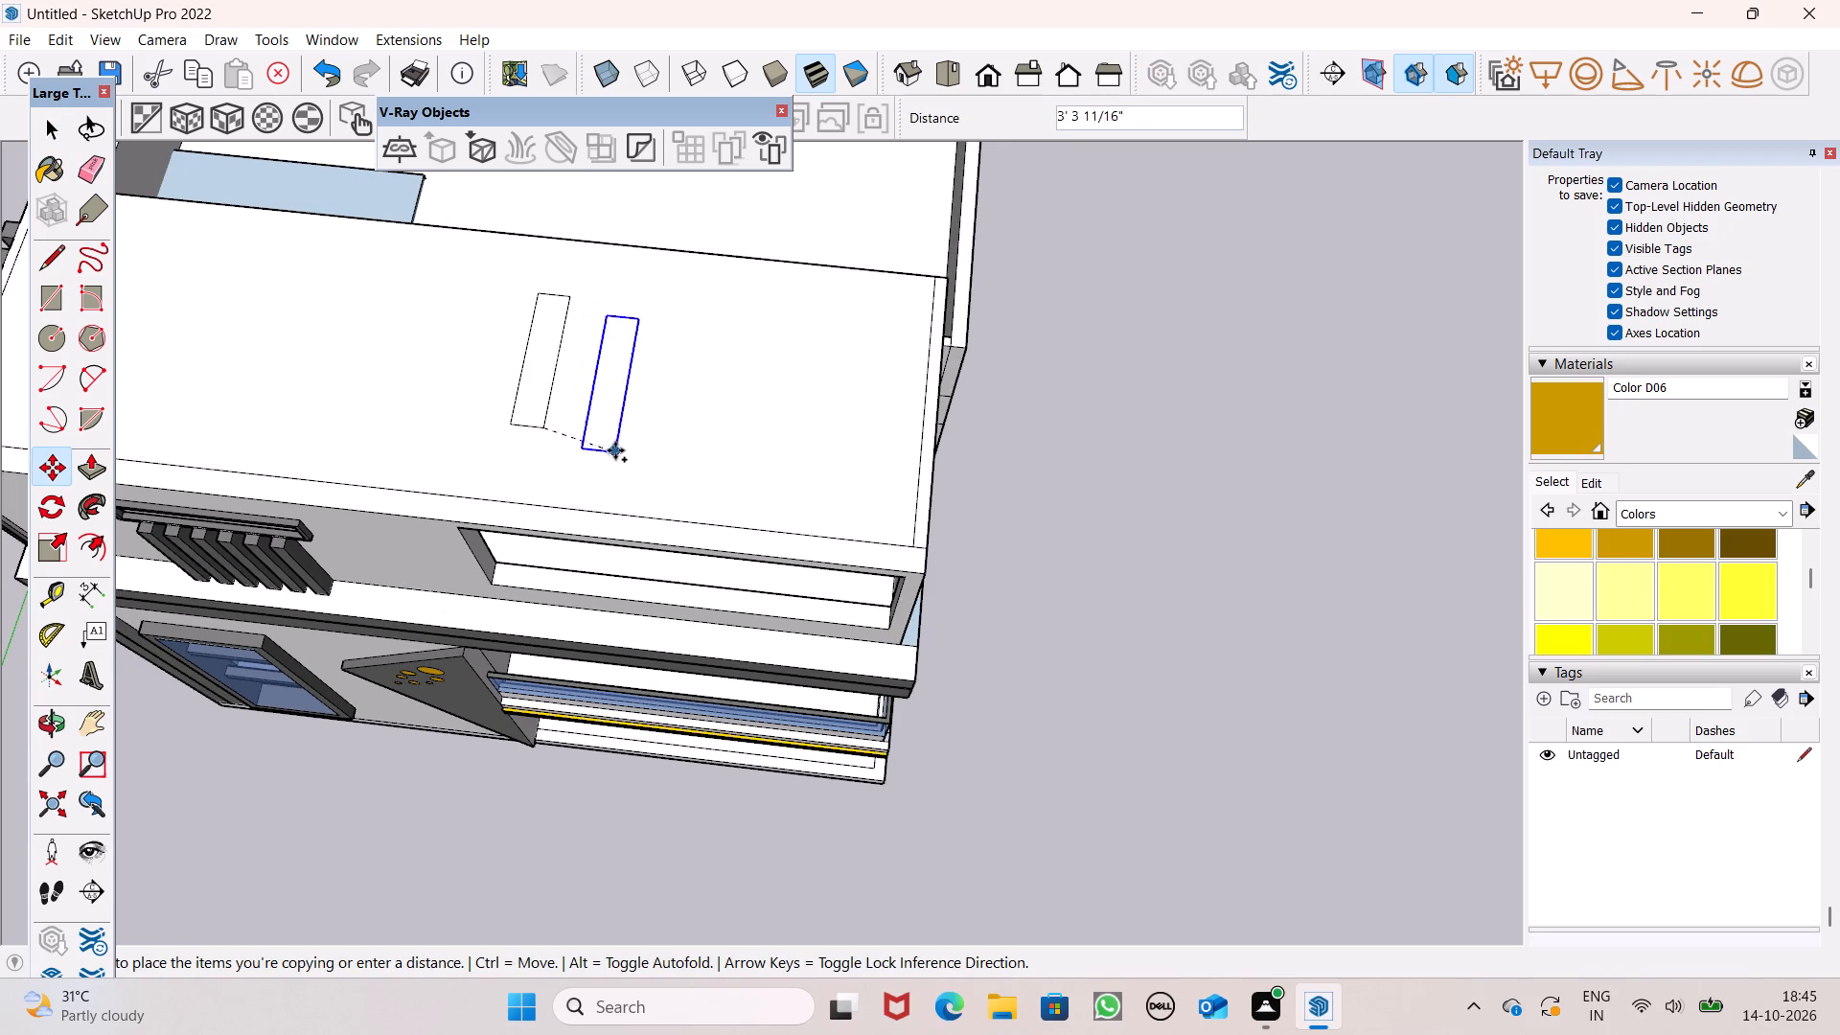
left_click_drag(615, 450, 613, 444)
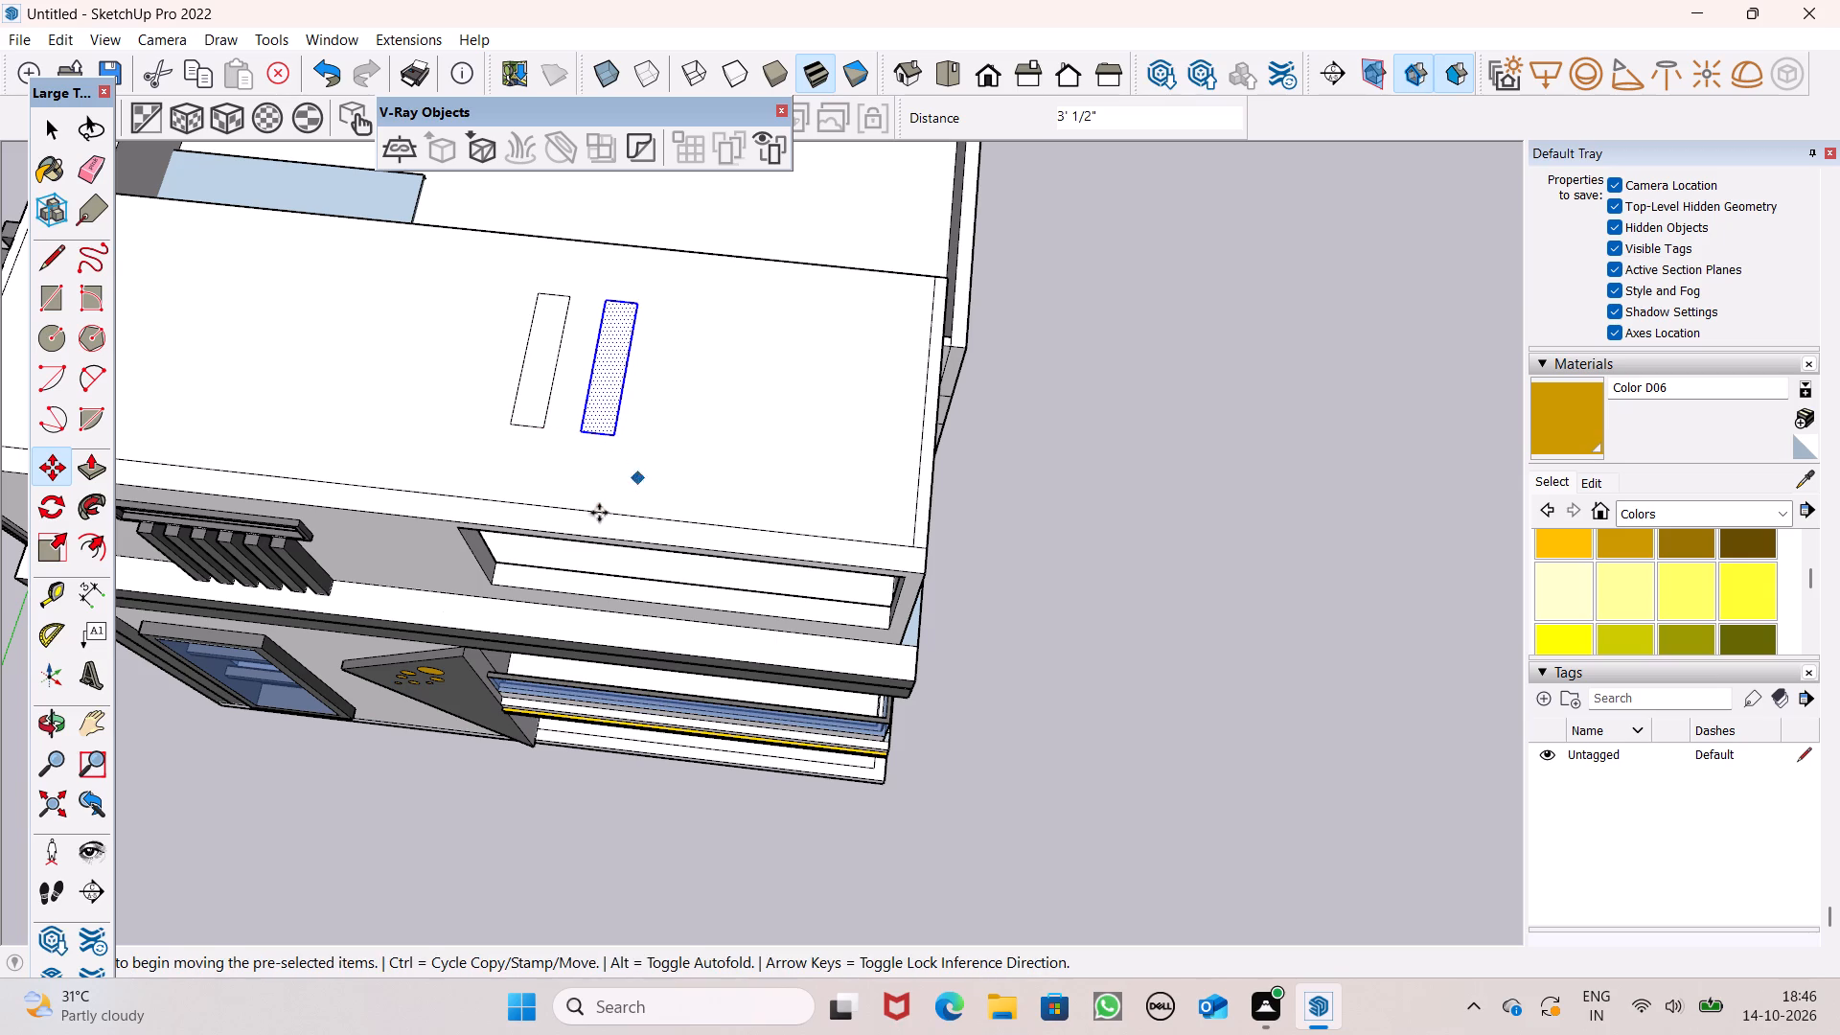
key("shift+asterisk")
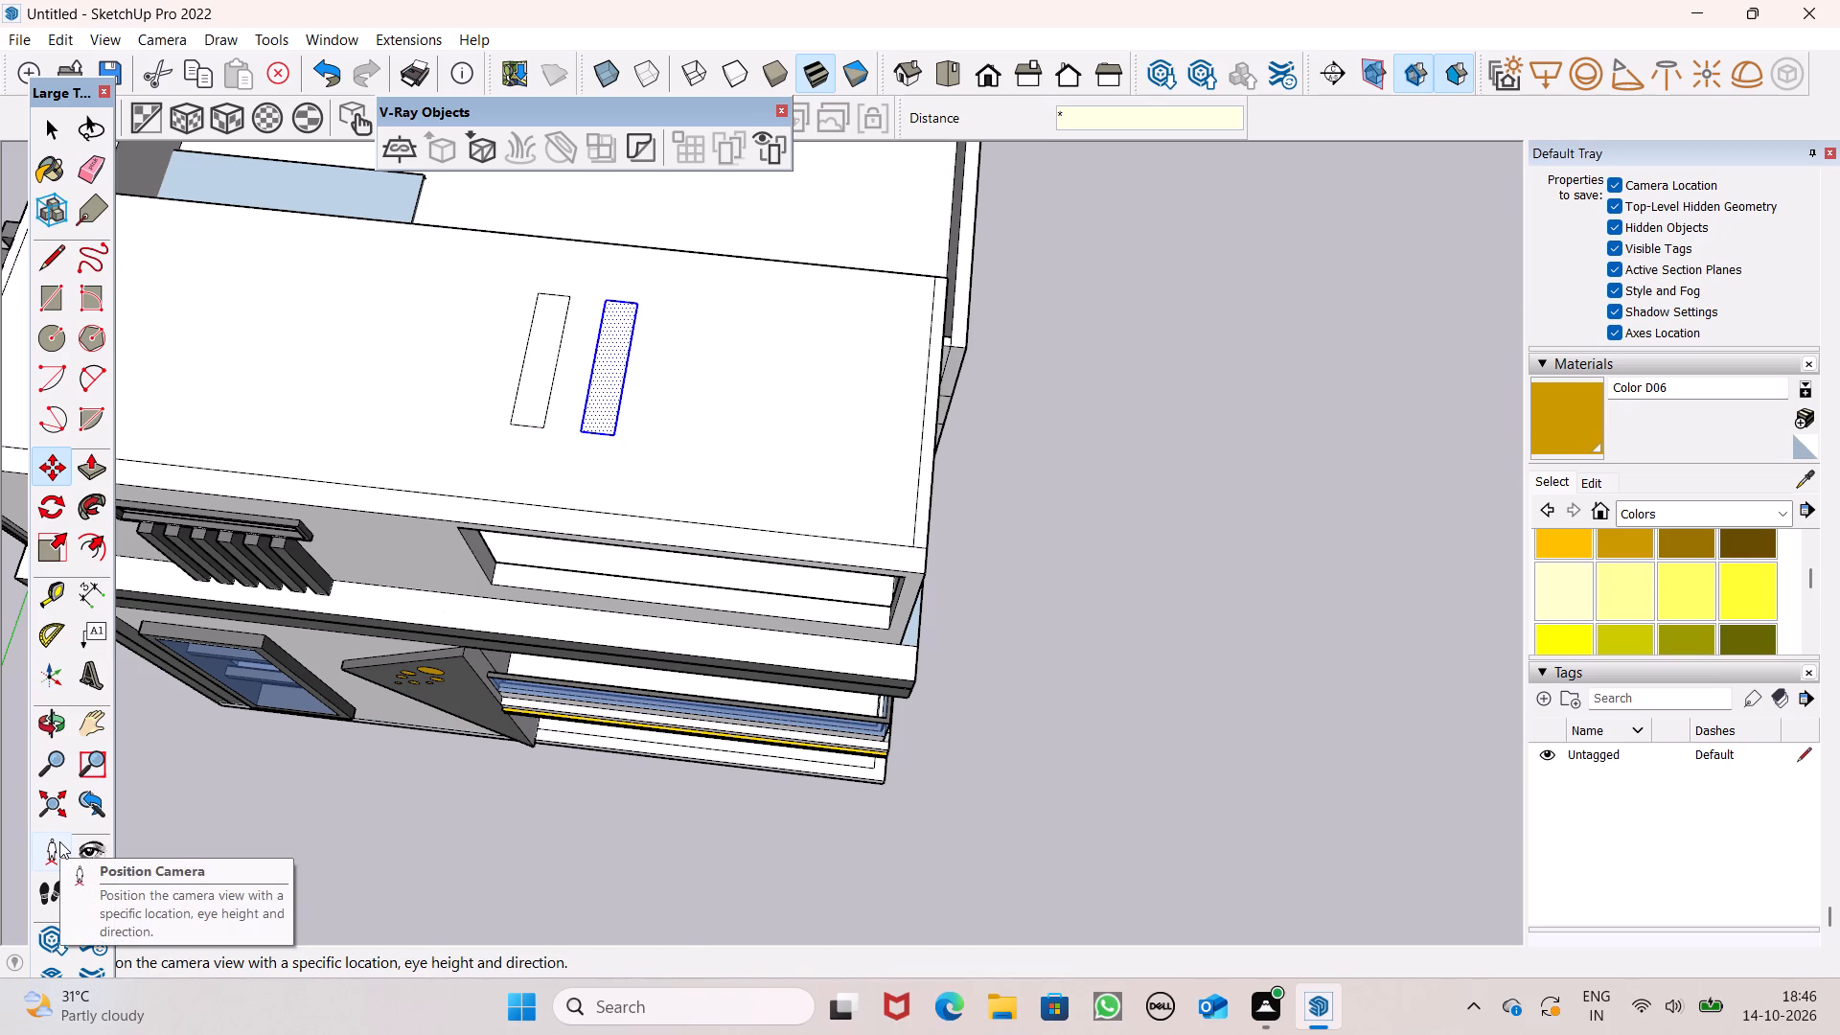
key("5")
key("Return")
key("space")
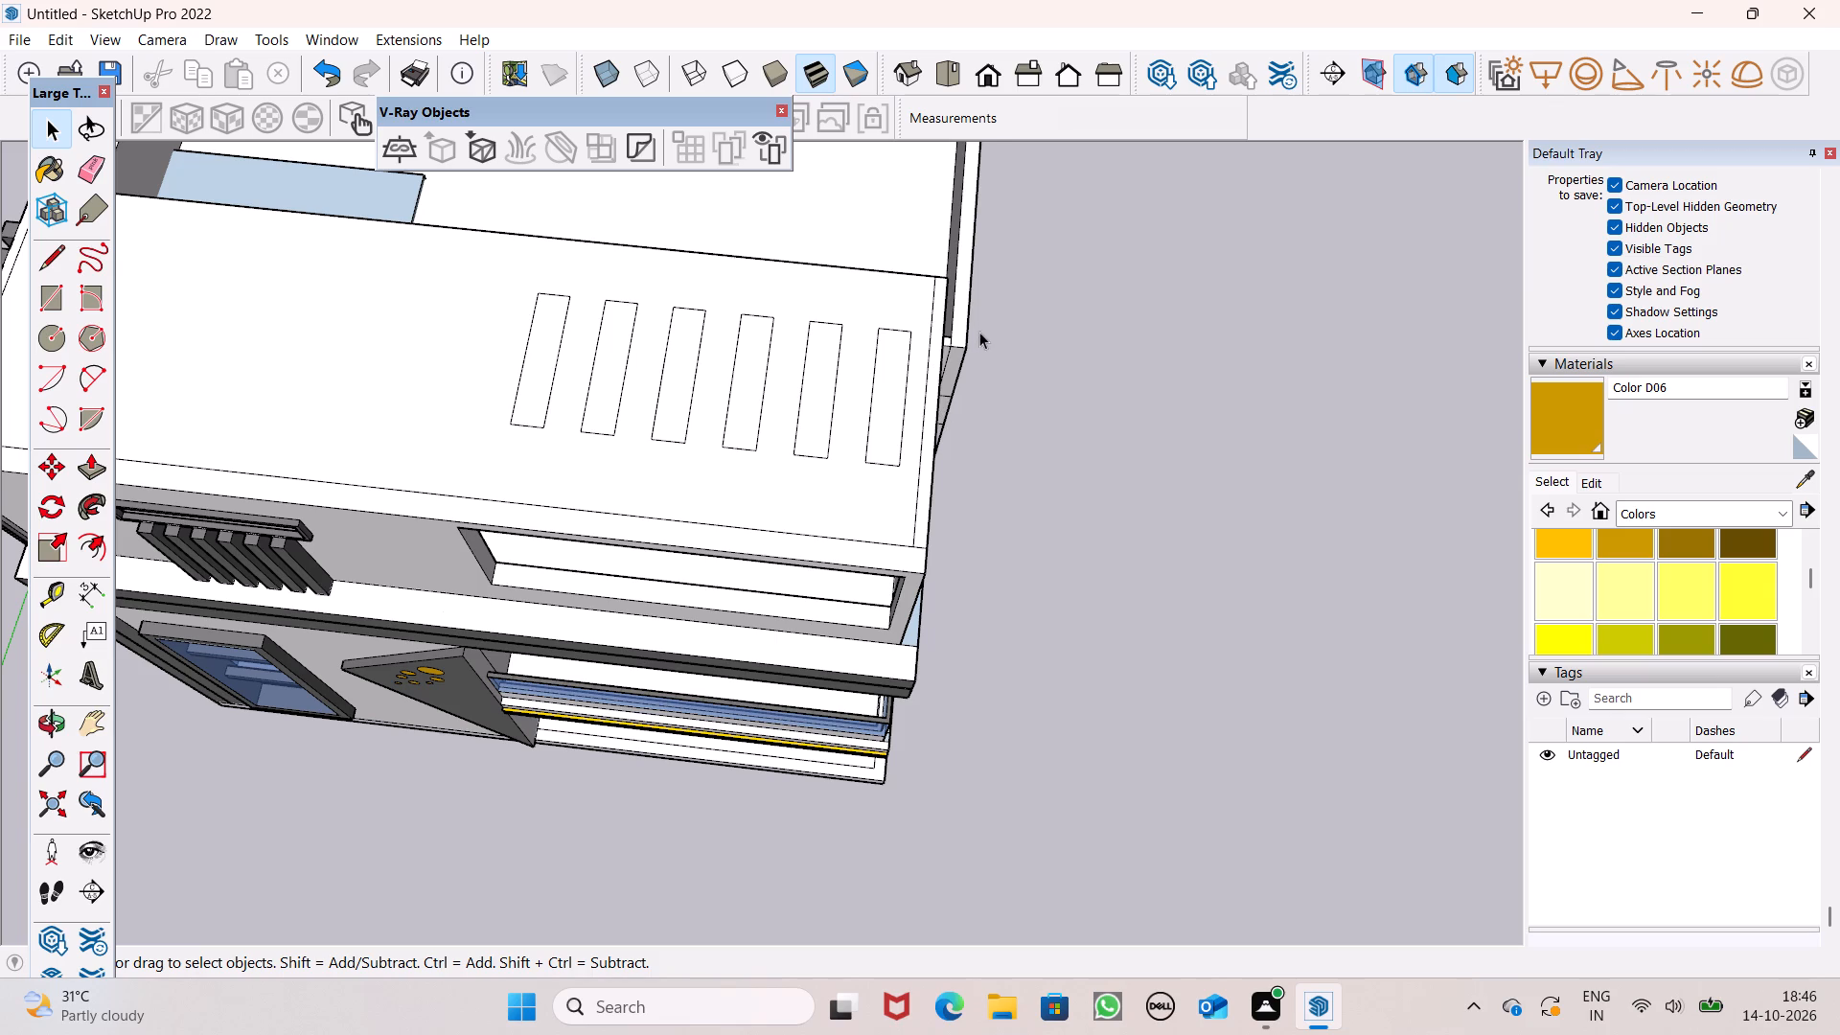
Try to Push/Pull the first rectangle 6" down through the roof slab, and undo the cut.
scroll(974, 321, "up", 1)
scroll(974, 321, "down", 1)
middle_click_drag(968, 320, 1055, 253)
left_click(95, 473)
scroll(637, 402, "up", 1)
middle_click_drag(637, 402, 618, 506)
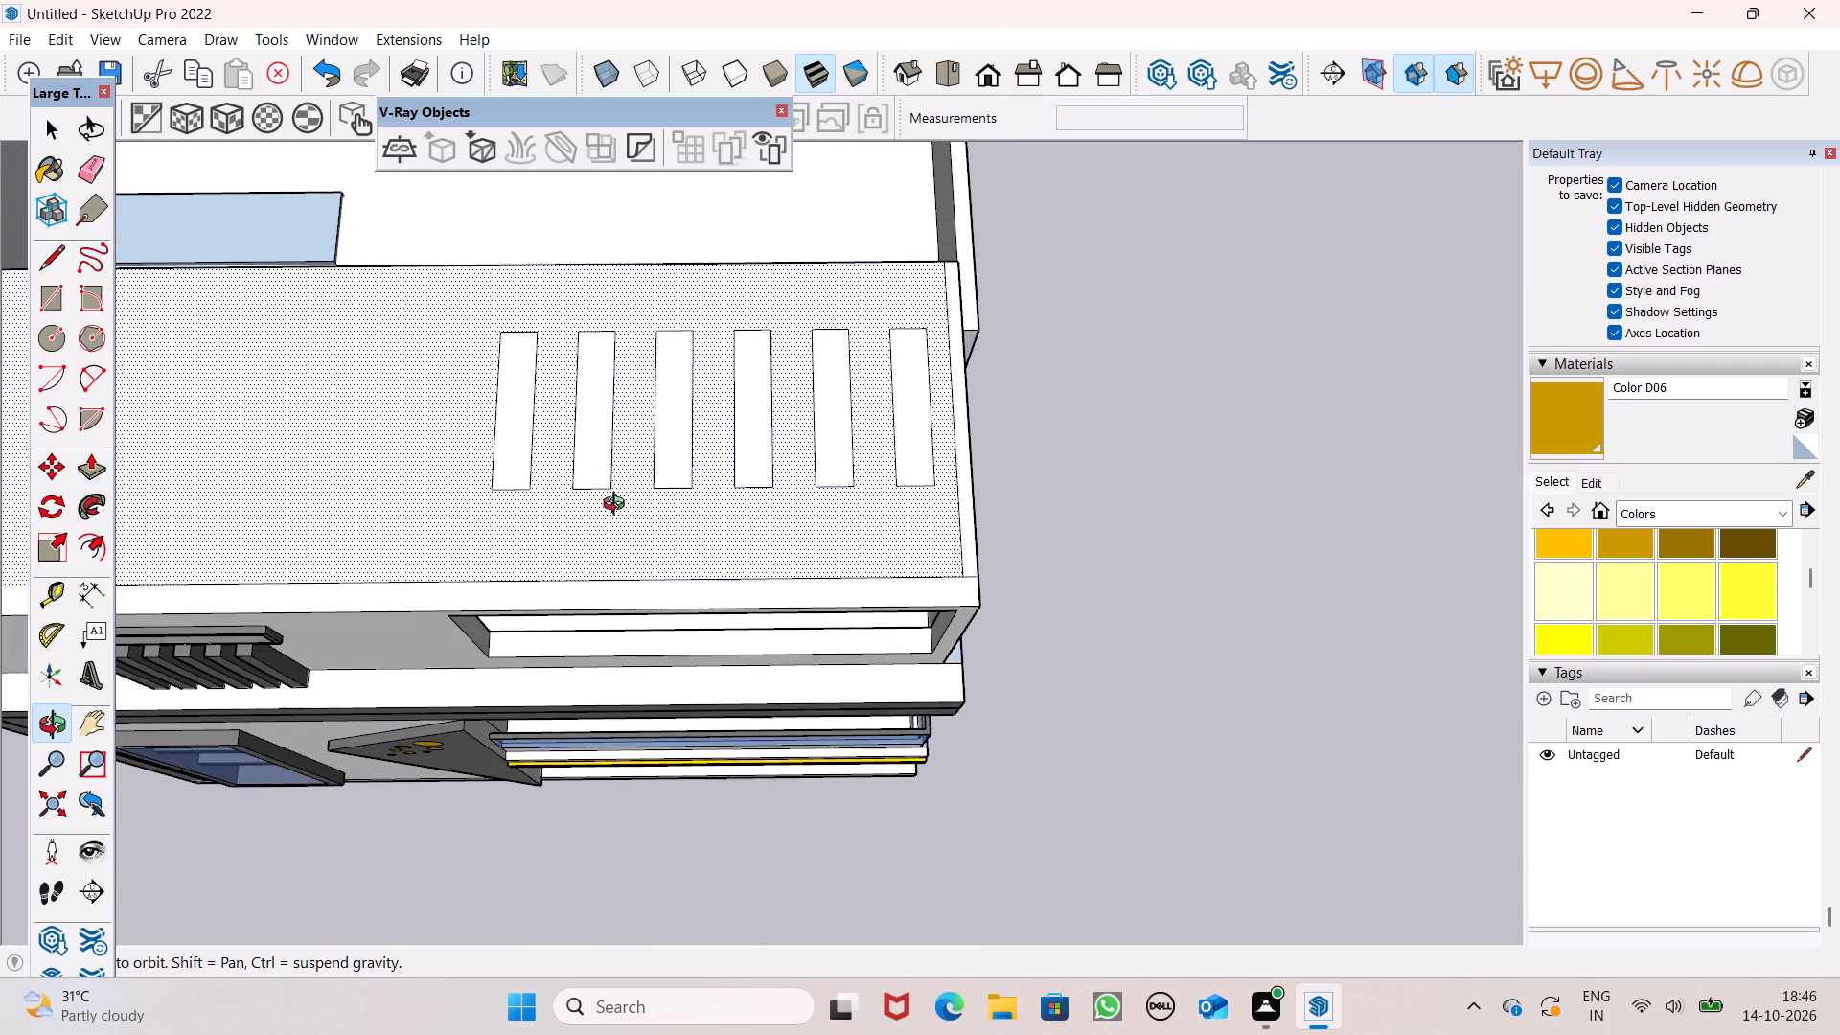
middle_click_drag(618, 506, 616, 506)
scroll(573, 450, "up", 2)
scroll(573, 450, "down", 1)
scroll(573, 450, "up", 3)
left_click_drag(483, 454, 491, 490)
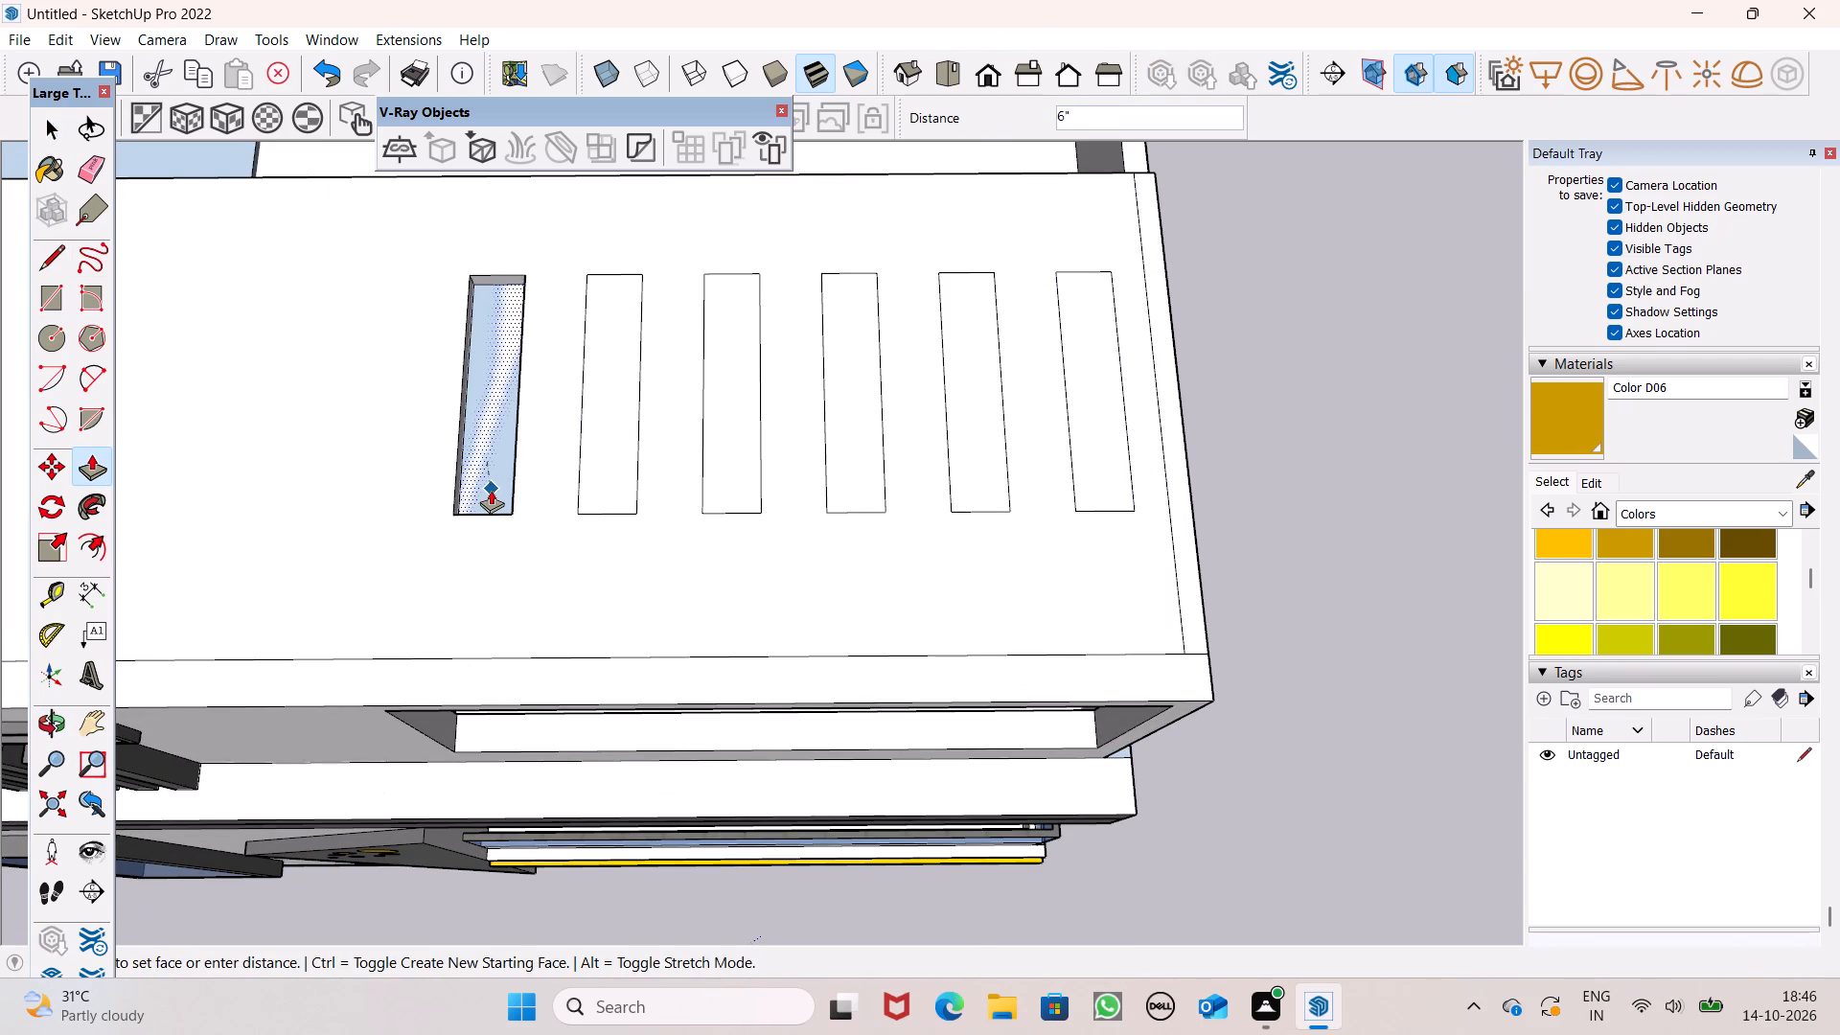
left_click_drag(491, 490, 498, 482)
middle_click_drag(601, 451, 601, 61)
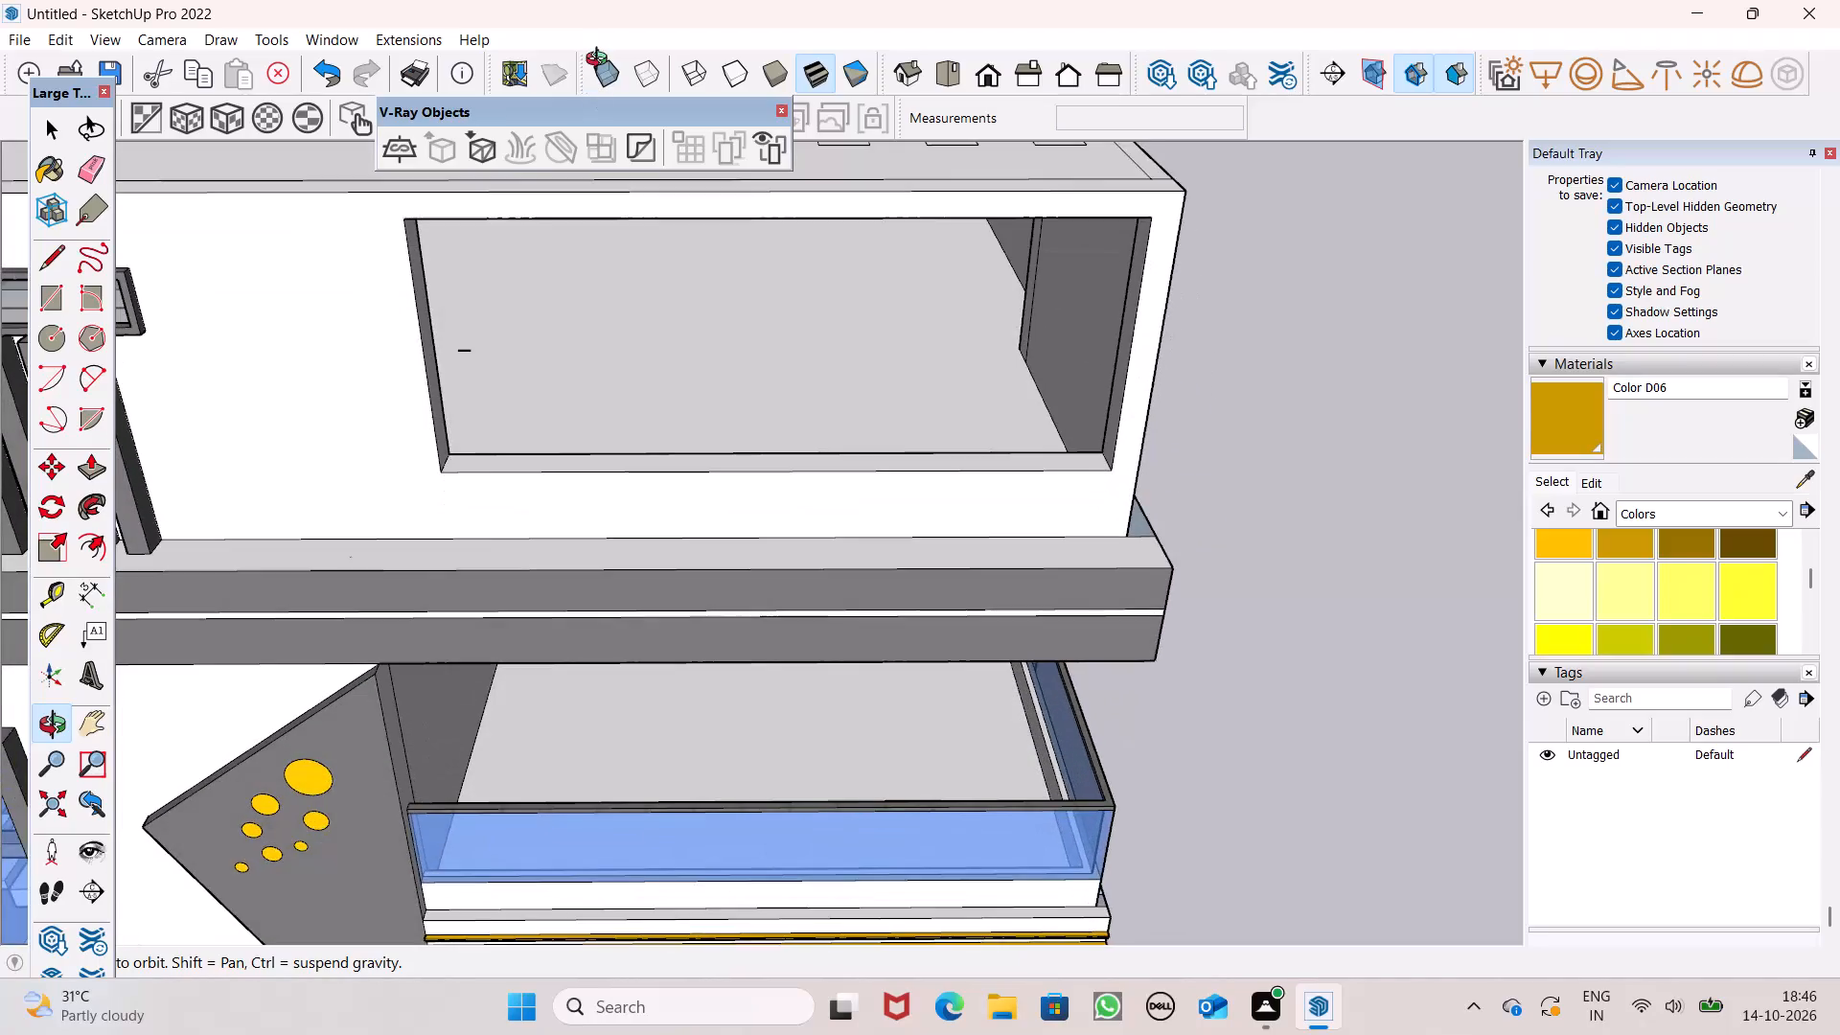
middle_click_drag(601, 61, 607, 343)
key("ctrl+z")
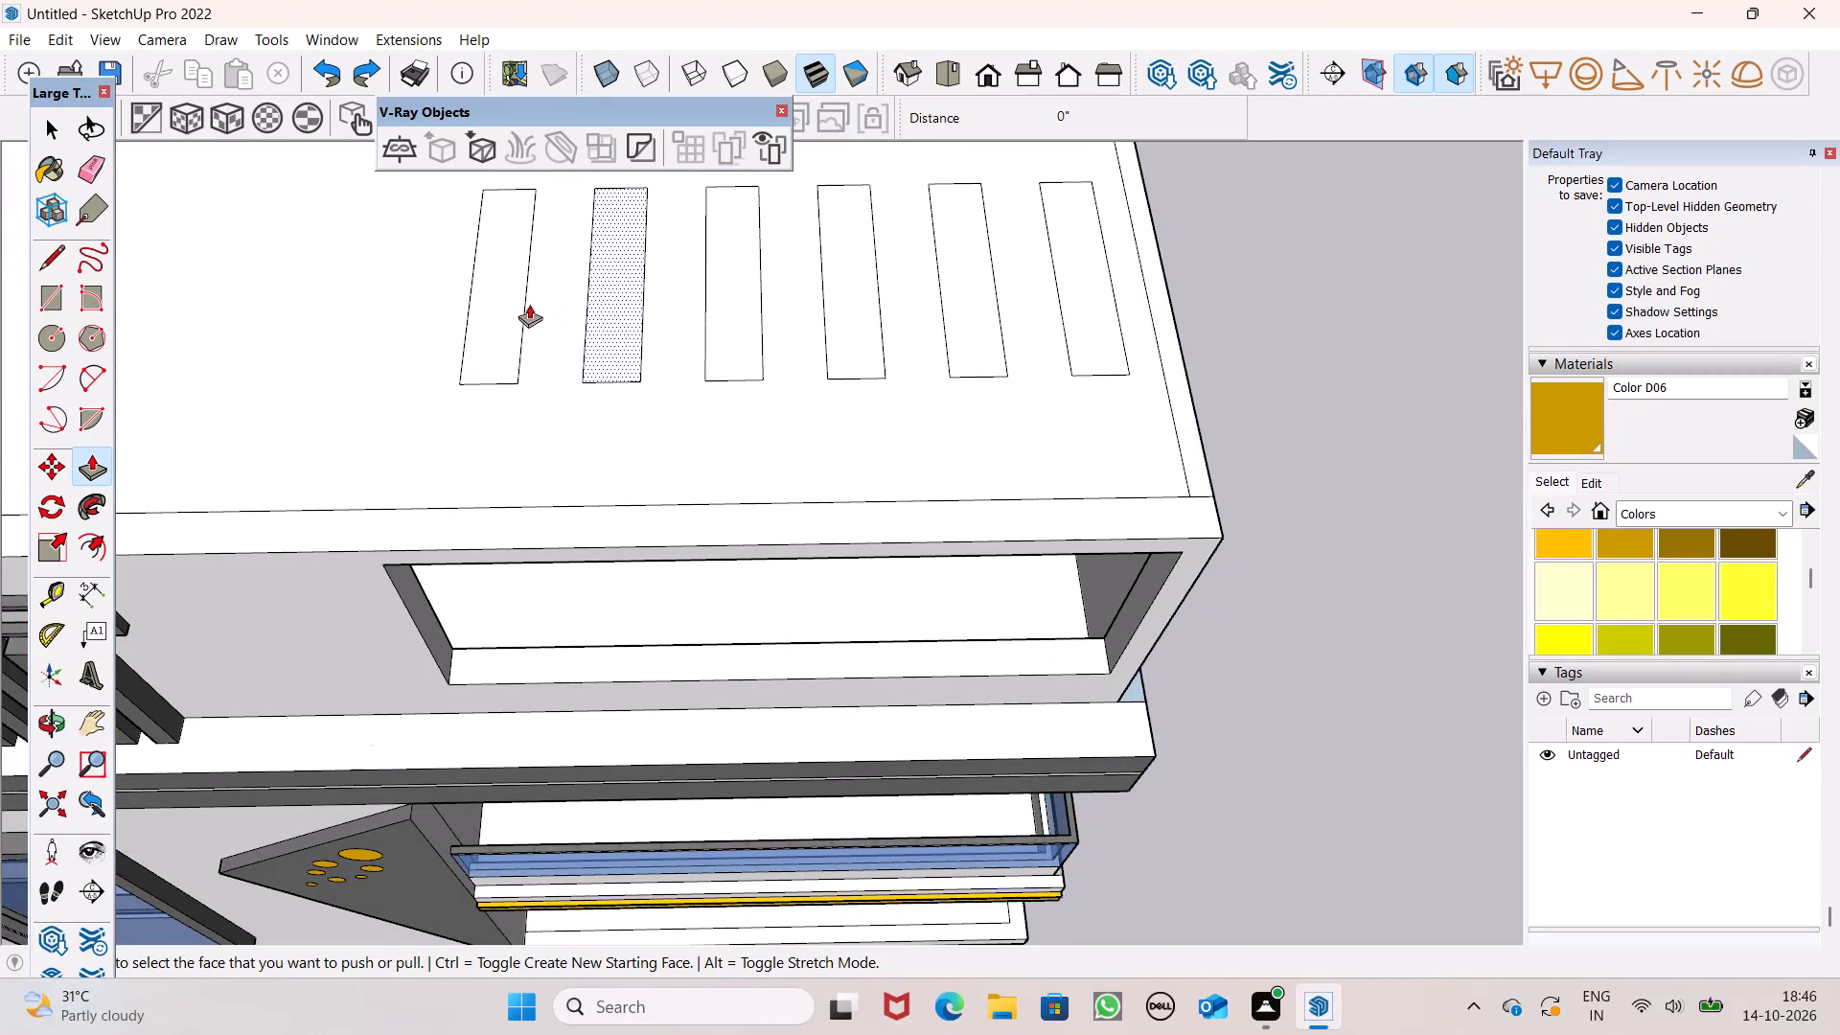
Examine the front room and its ceiling from the front and below, and the roof slab with its rectangles from above.
middle_click_drag(780, 564, 780, 173)
scroll(790, 183, "up", 1)
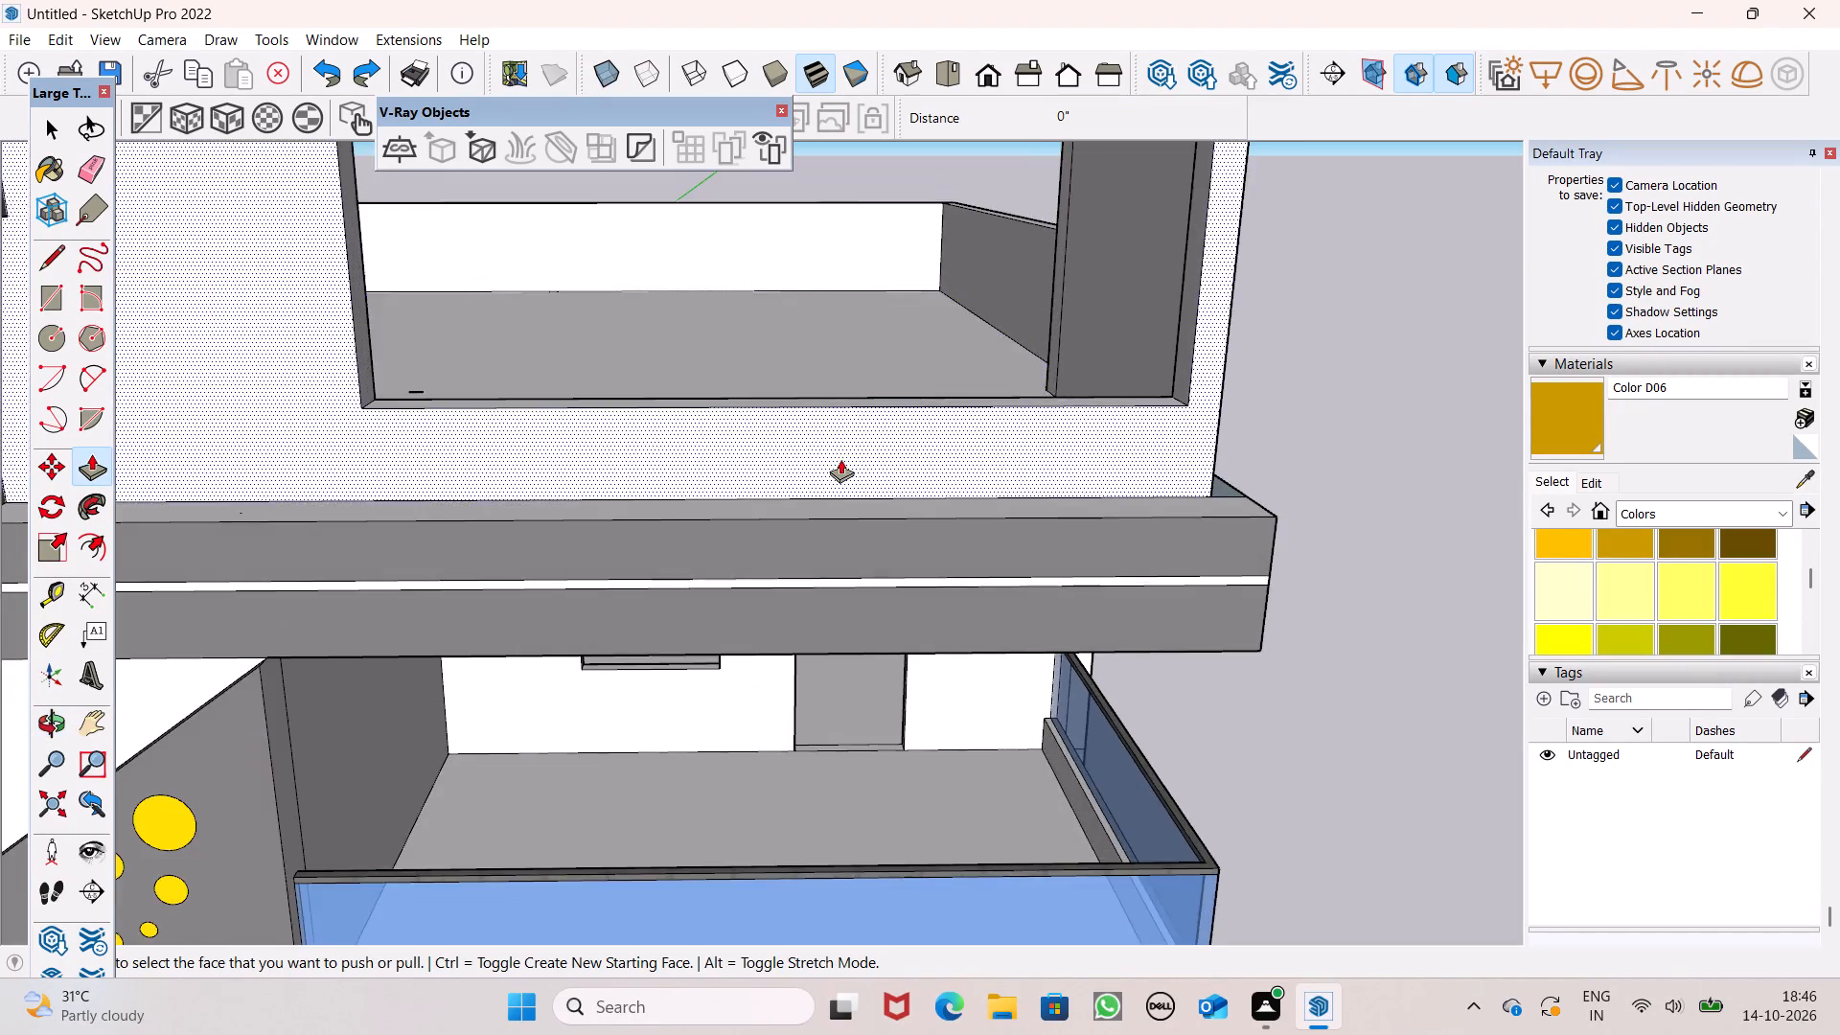
scroll(840, 459, "down", 8)
scroll(846, 159, "up", 7)
middle_click_drag(802, 279, 786, 70)
scroll(785, 64, "up", 1)
scroll(838, 271, "down", 3)
scroll(839, 330, "up", 1)
scroll(839, 330, "down", 8)
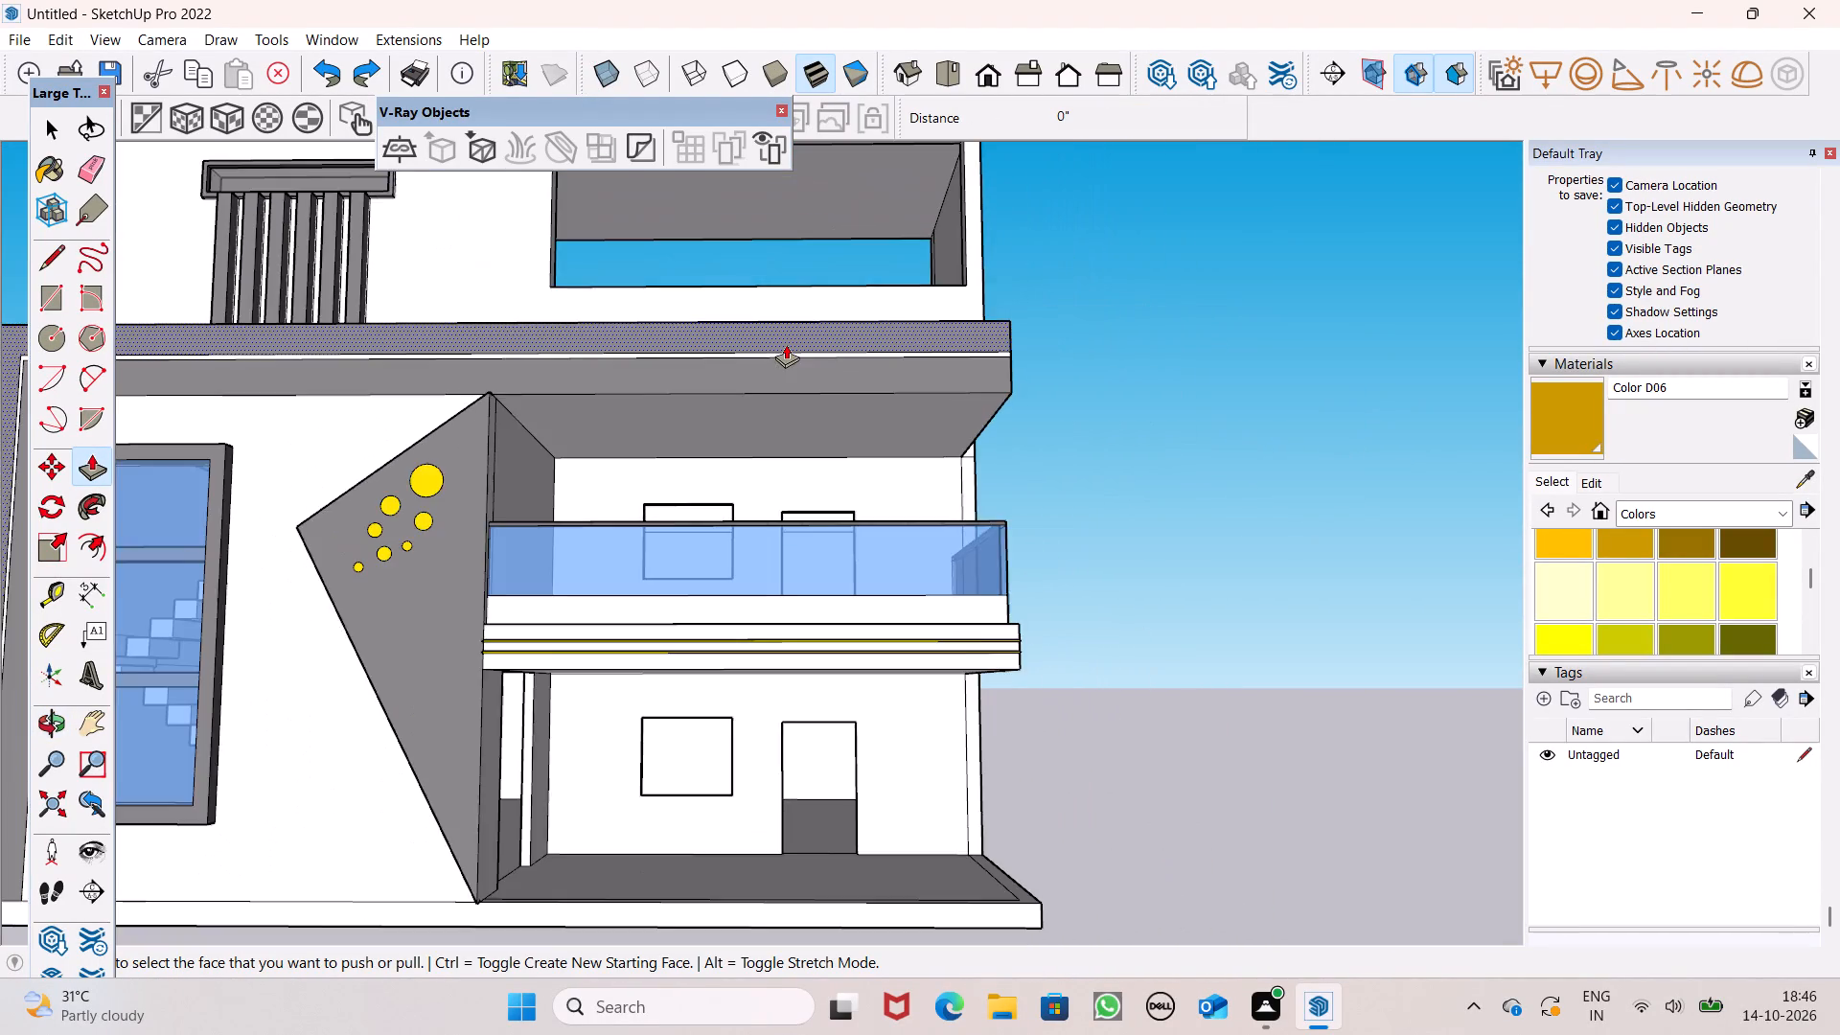
scroll(786, 344, "down", 5)
scroll(740, 187, "down", 1)
scroll(740, 186, "up", 5)
scroll(741, 185, "down", 1)
scroll(741, 185, "up", 4)
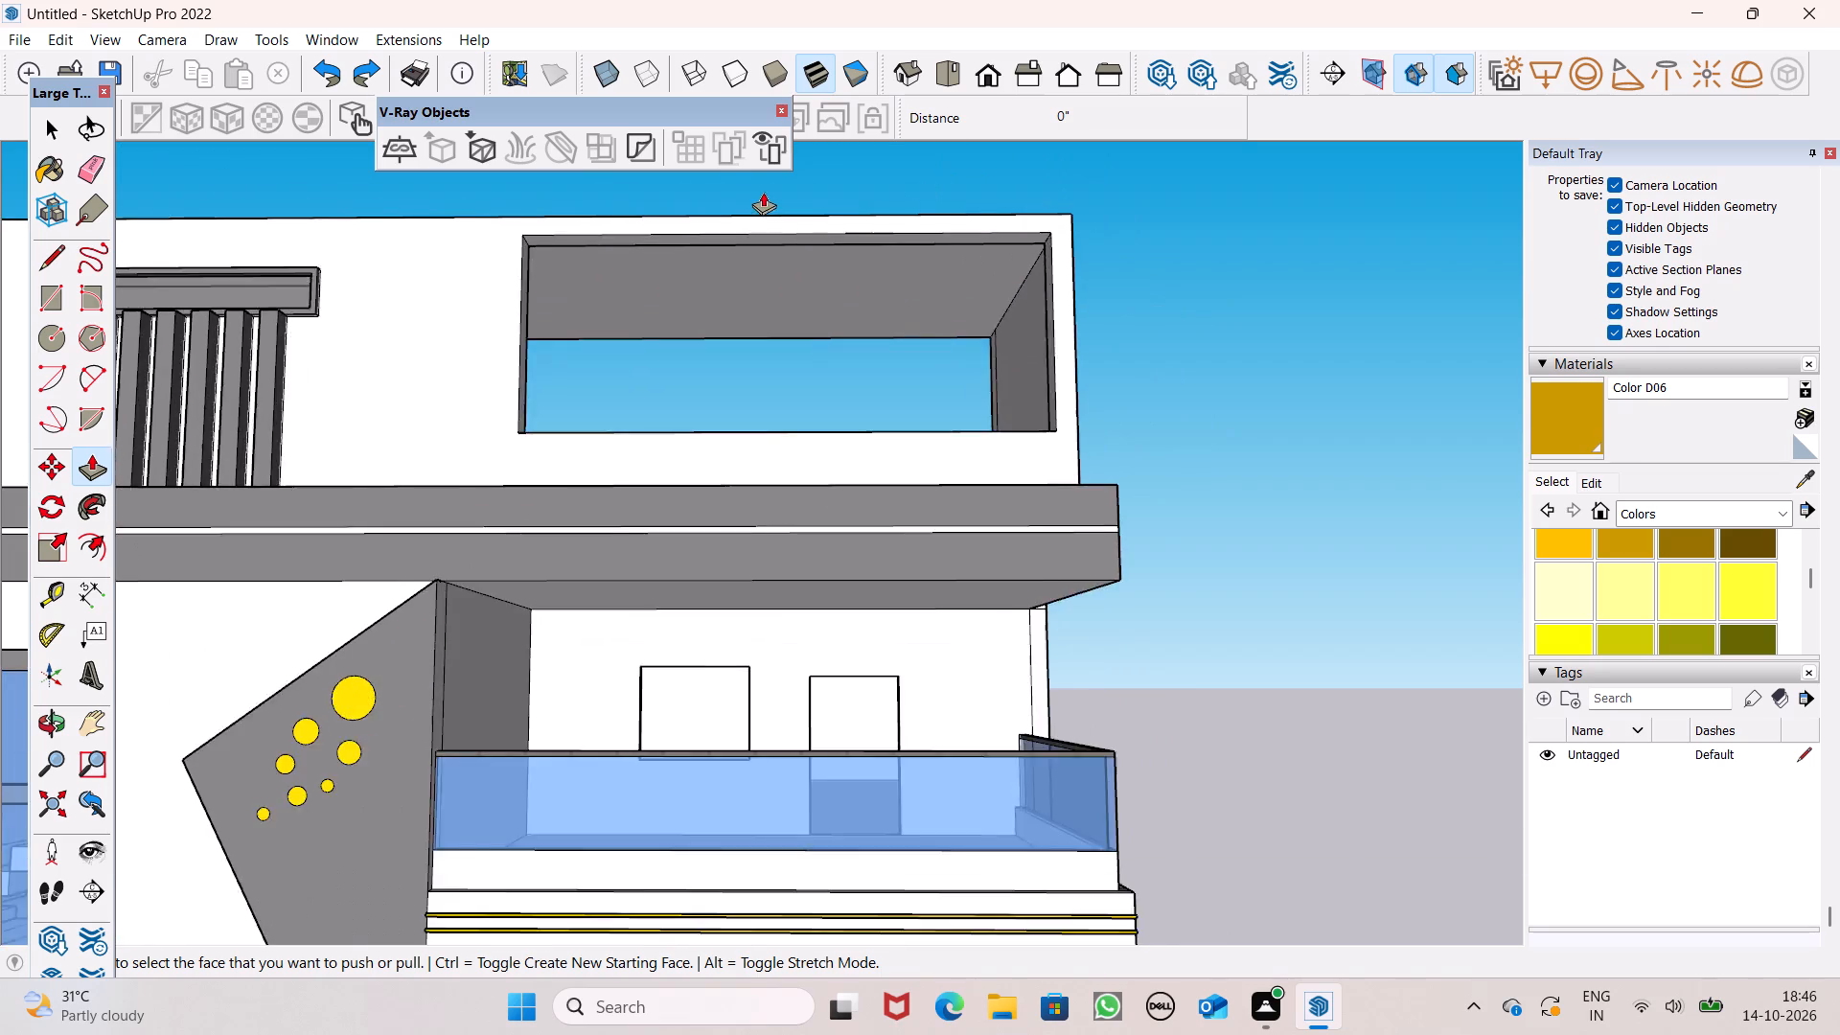
scroll(763, 192, "up", 3)
scroll(742, 184, "down", 1)
scroll(742, 186, "up", 4)
middle_click_drag(734, 237, 825, 436)
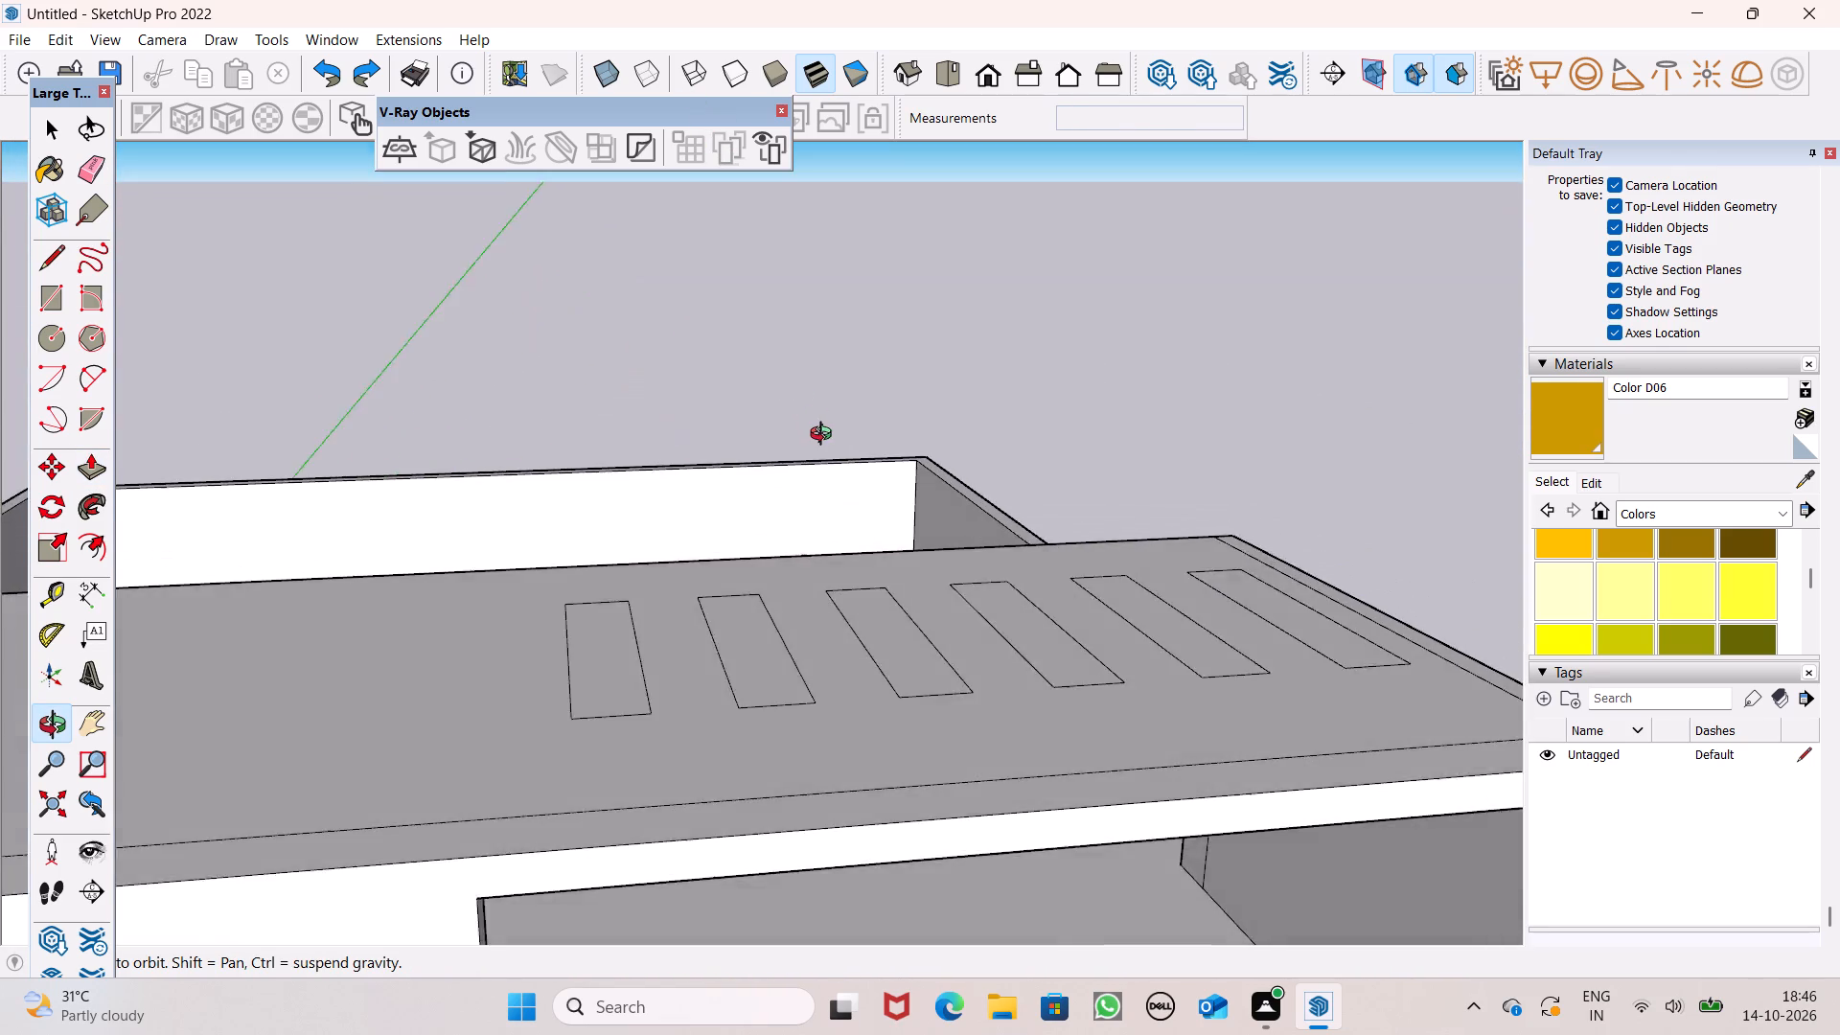
middle_click_drag(825, 436, 828, 435)
scroll(828, 435, "up", 1)
scroll(809, 434, "down", 4)
scroll(786, 205, "down", 5)
middle_click_drag(797, 342, 778, 753)
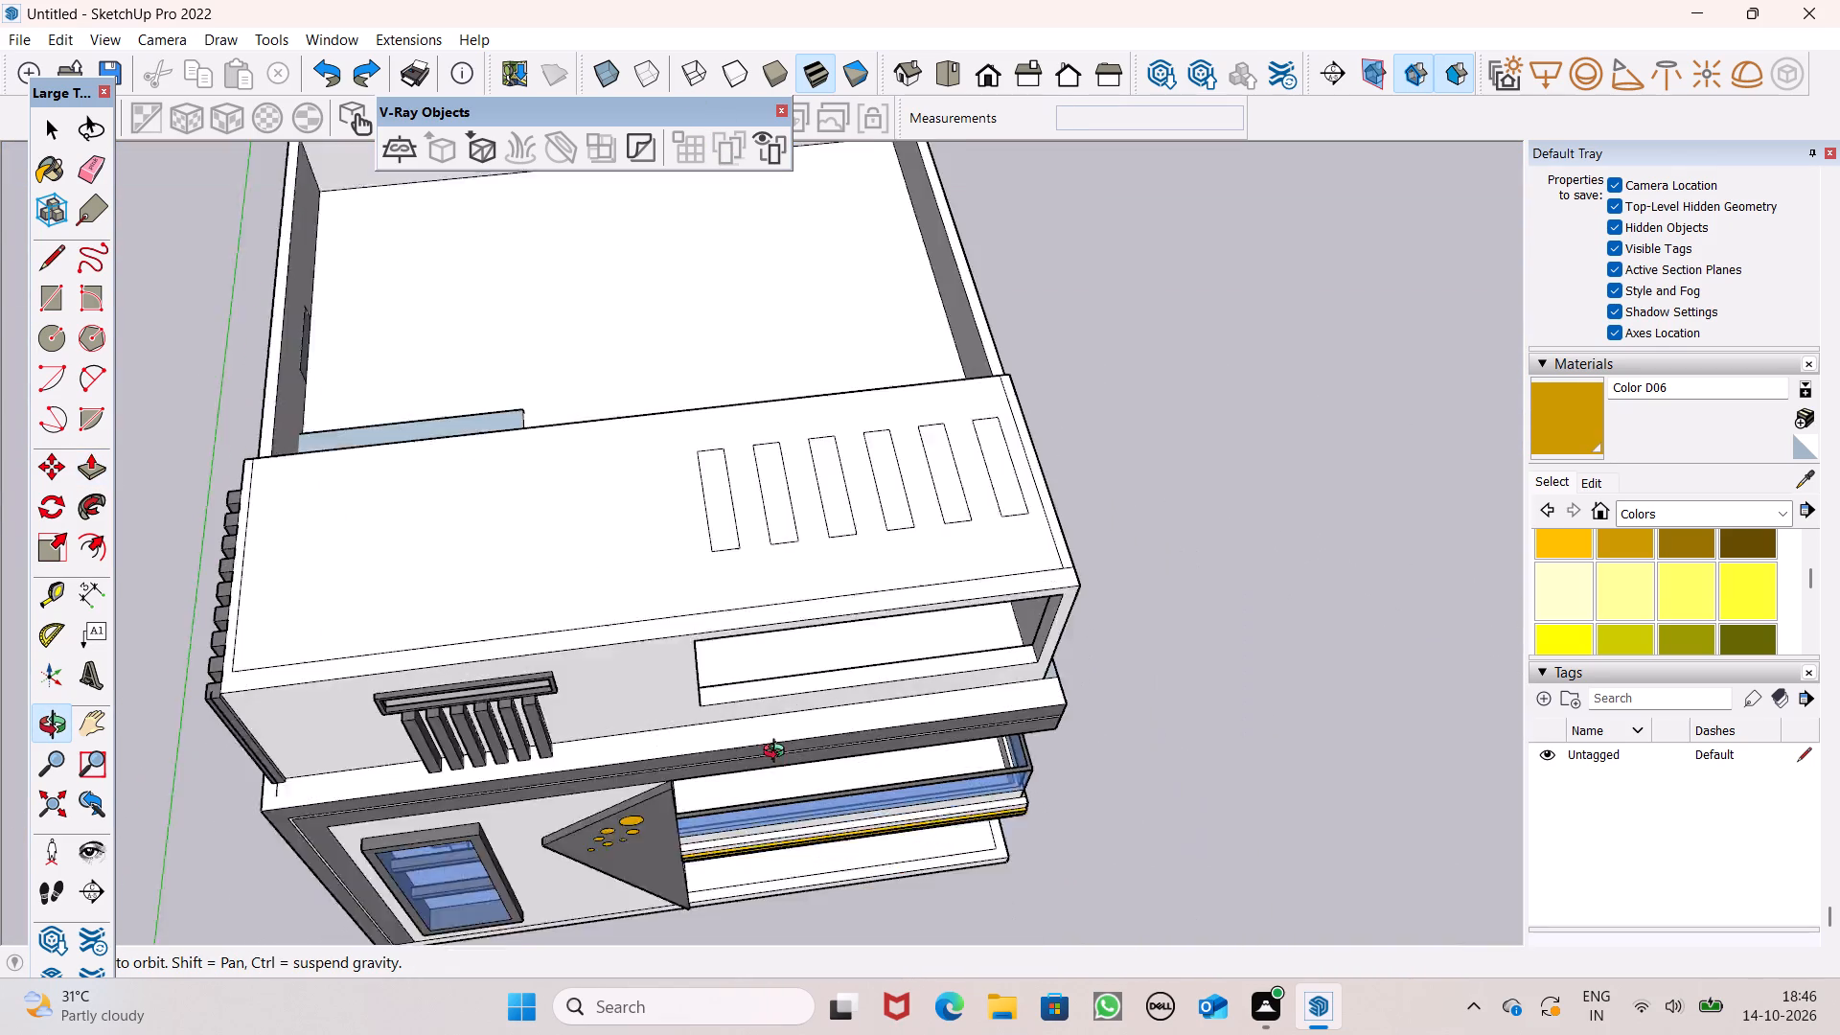
middle_click_drag(778, 753, 660, 837)
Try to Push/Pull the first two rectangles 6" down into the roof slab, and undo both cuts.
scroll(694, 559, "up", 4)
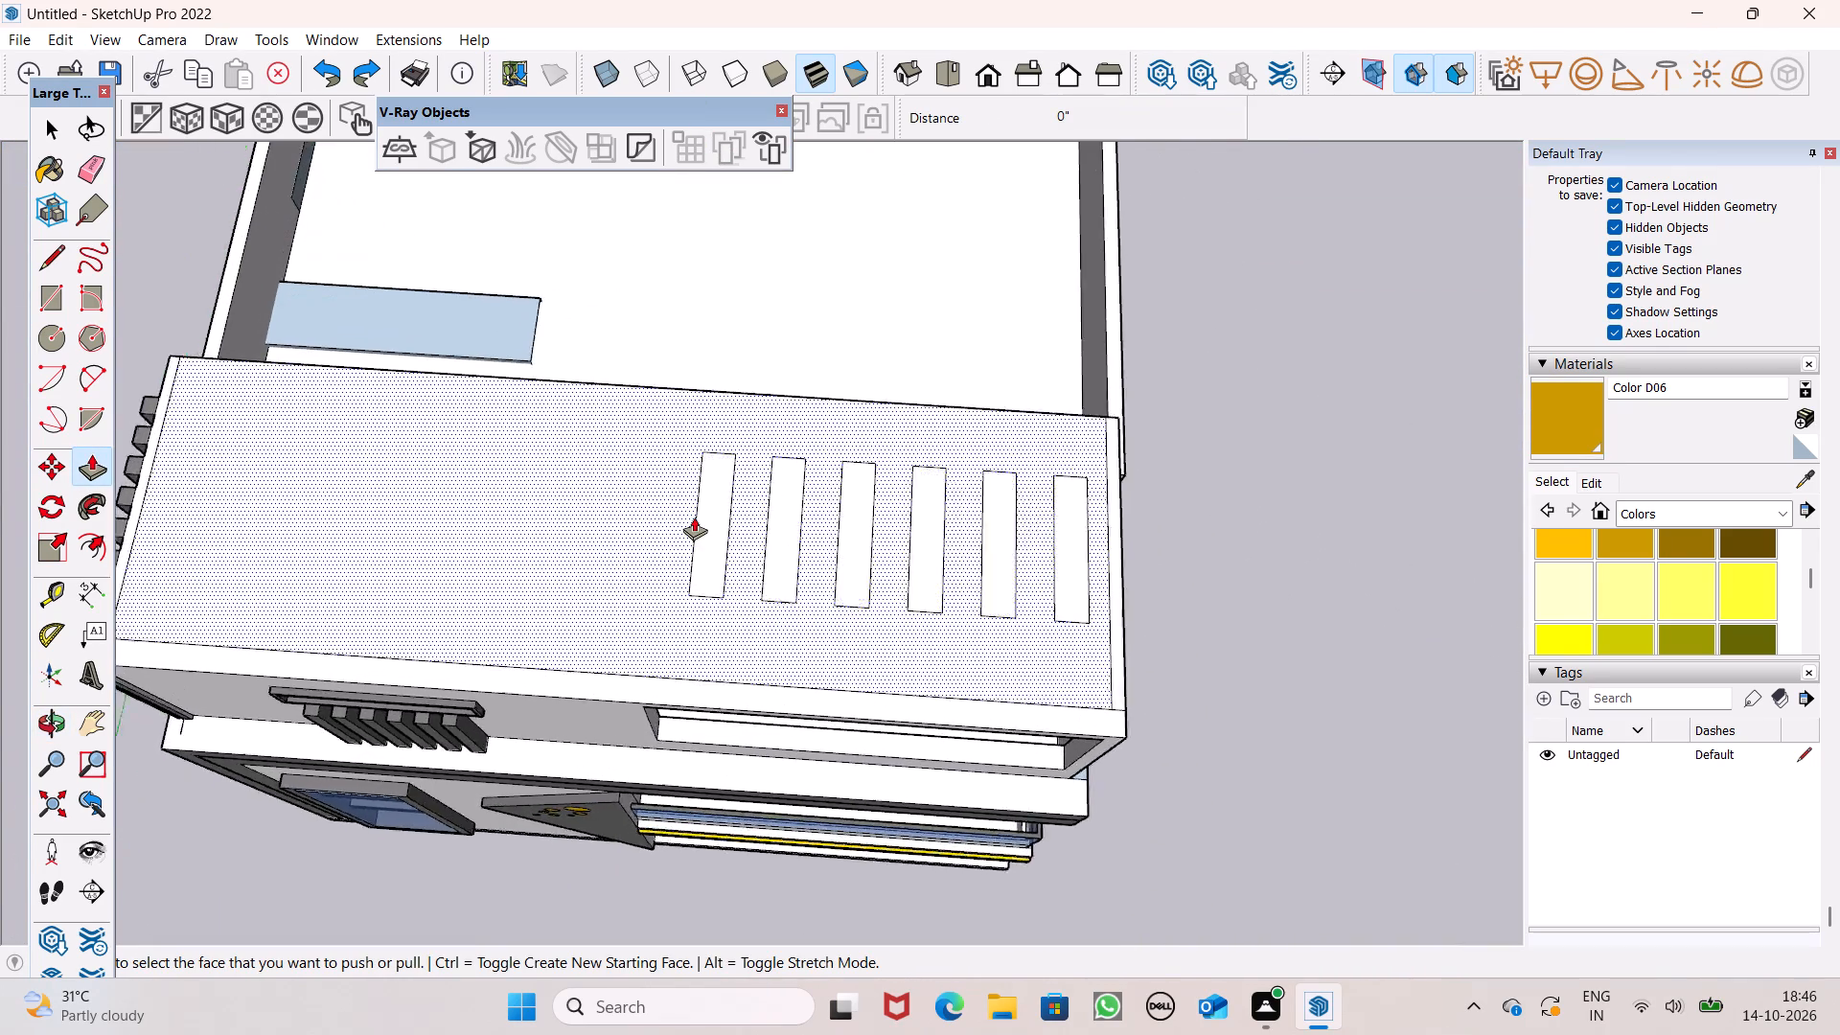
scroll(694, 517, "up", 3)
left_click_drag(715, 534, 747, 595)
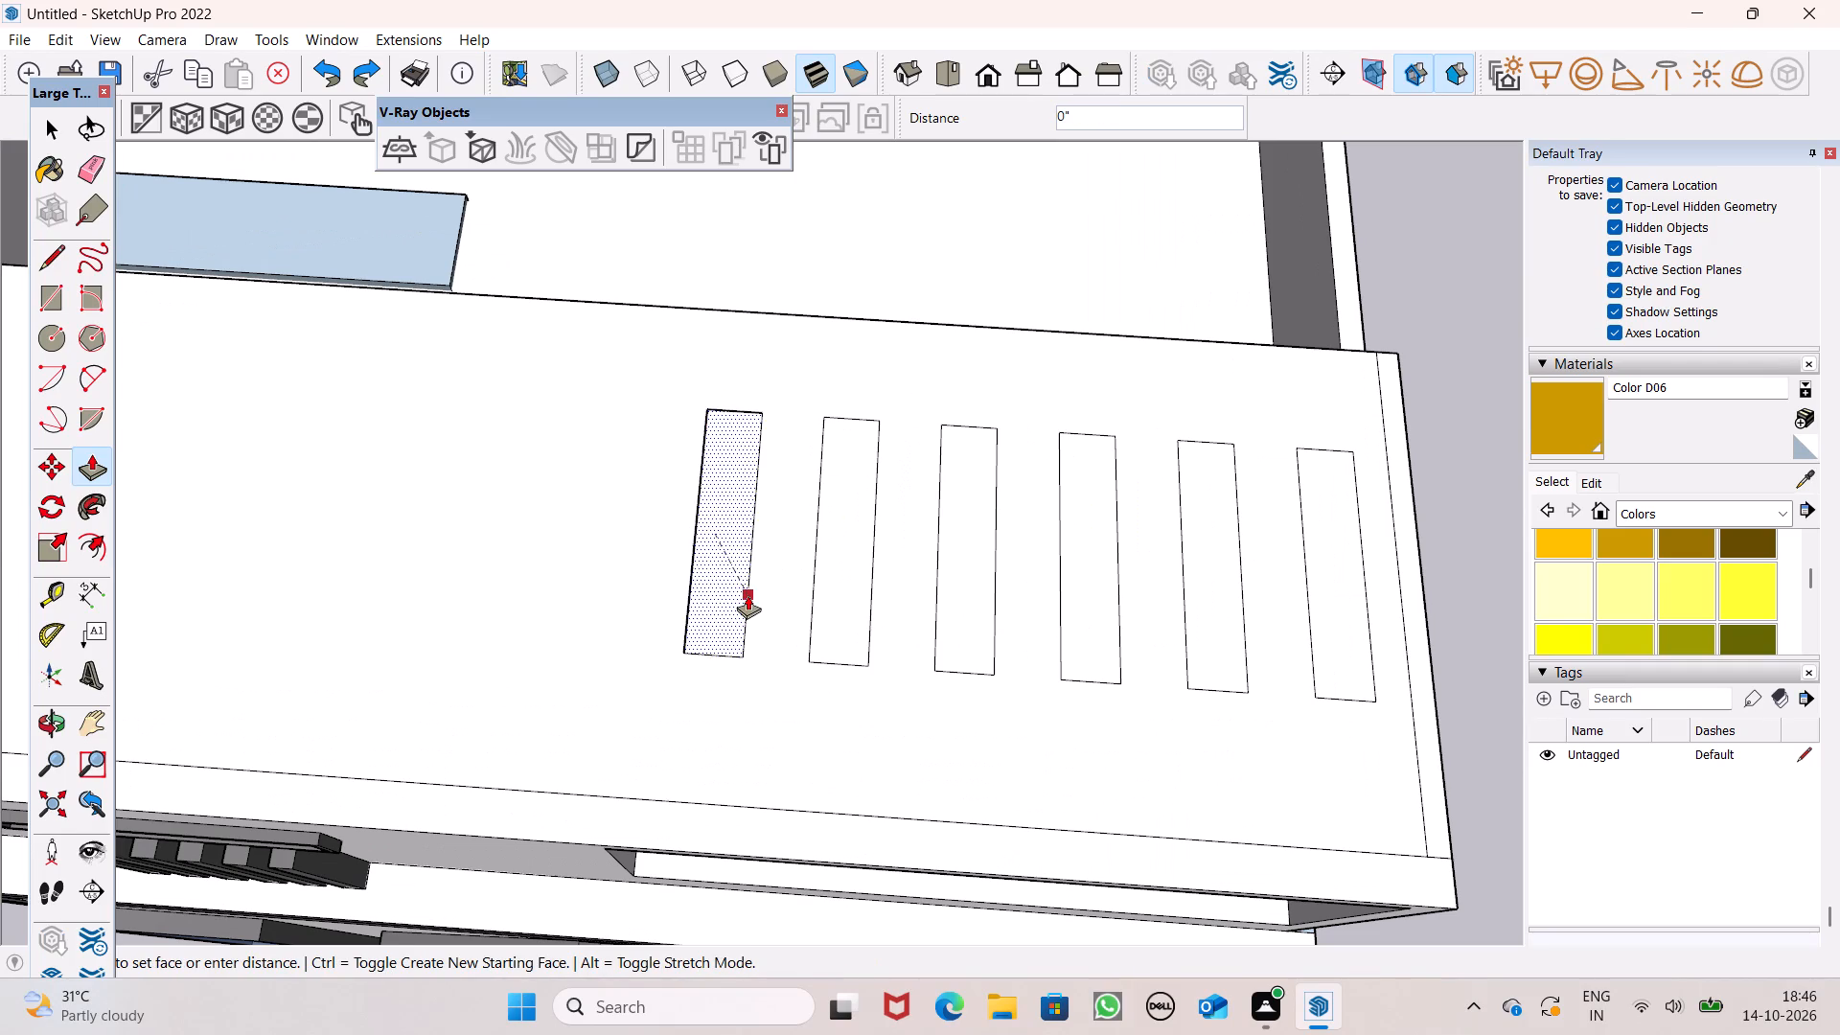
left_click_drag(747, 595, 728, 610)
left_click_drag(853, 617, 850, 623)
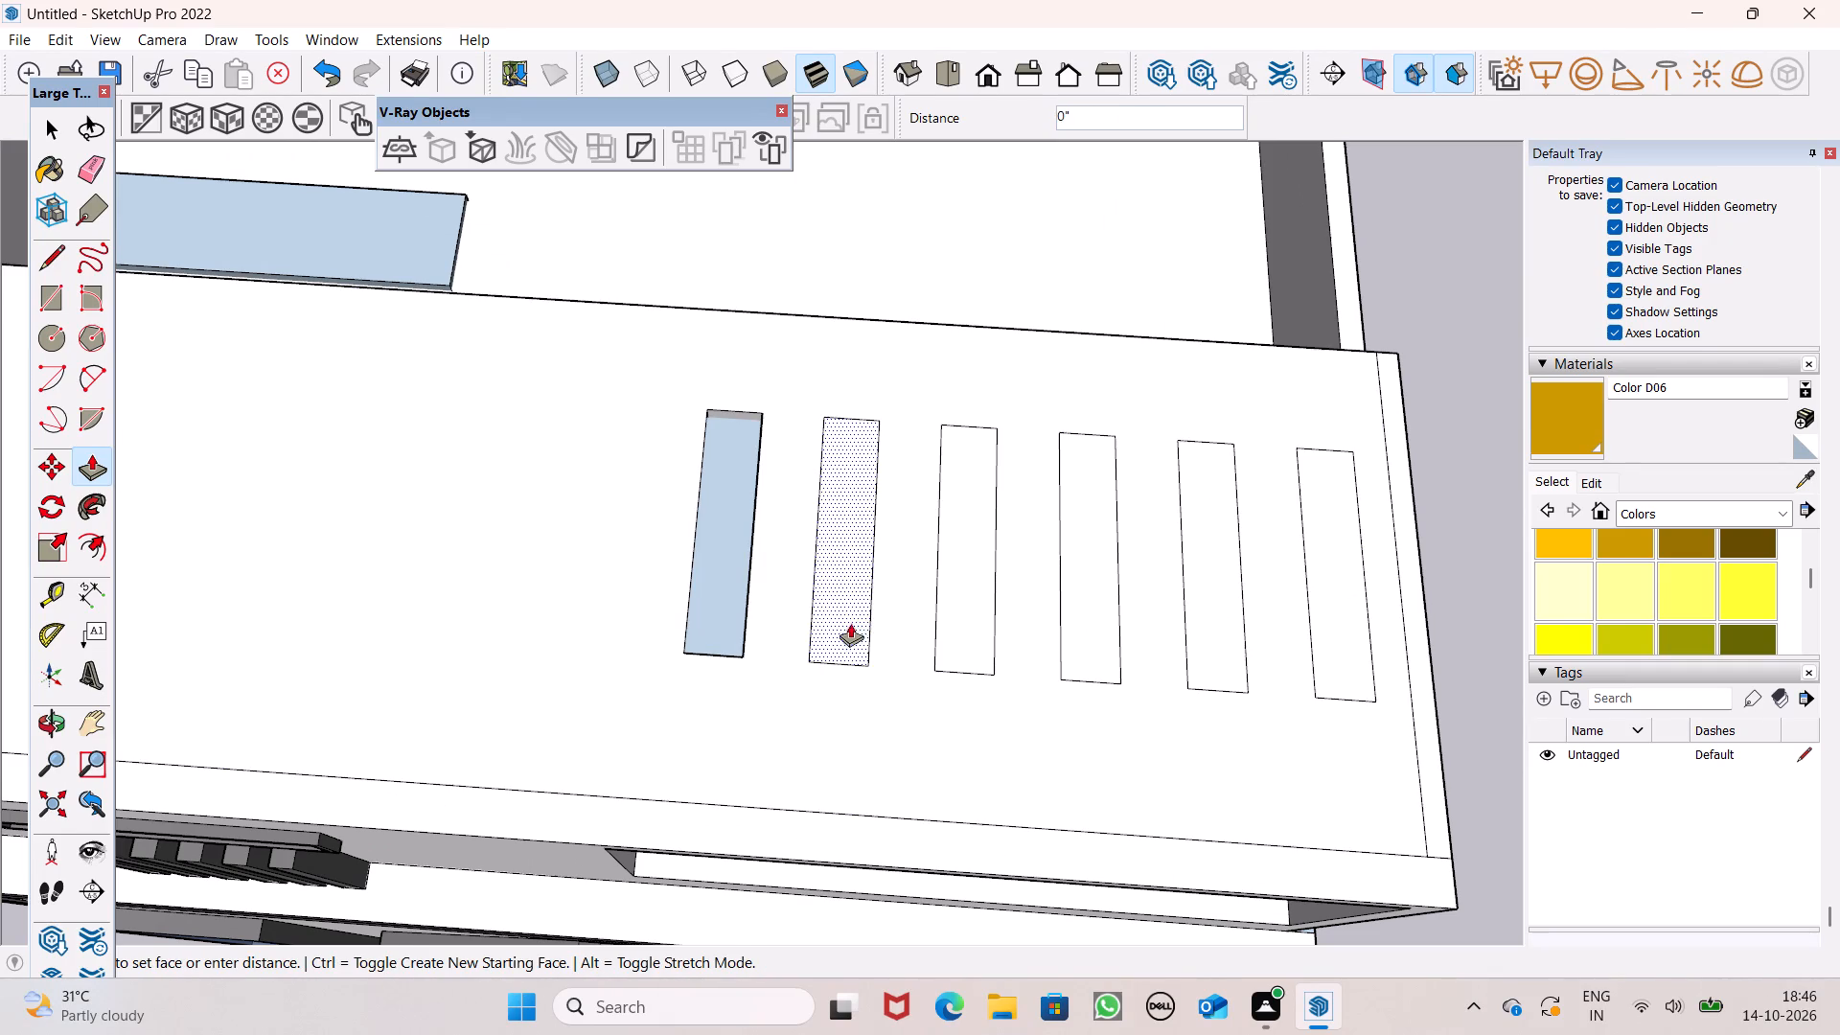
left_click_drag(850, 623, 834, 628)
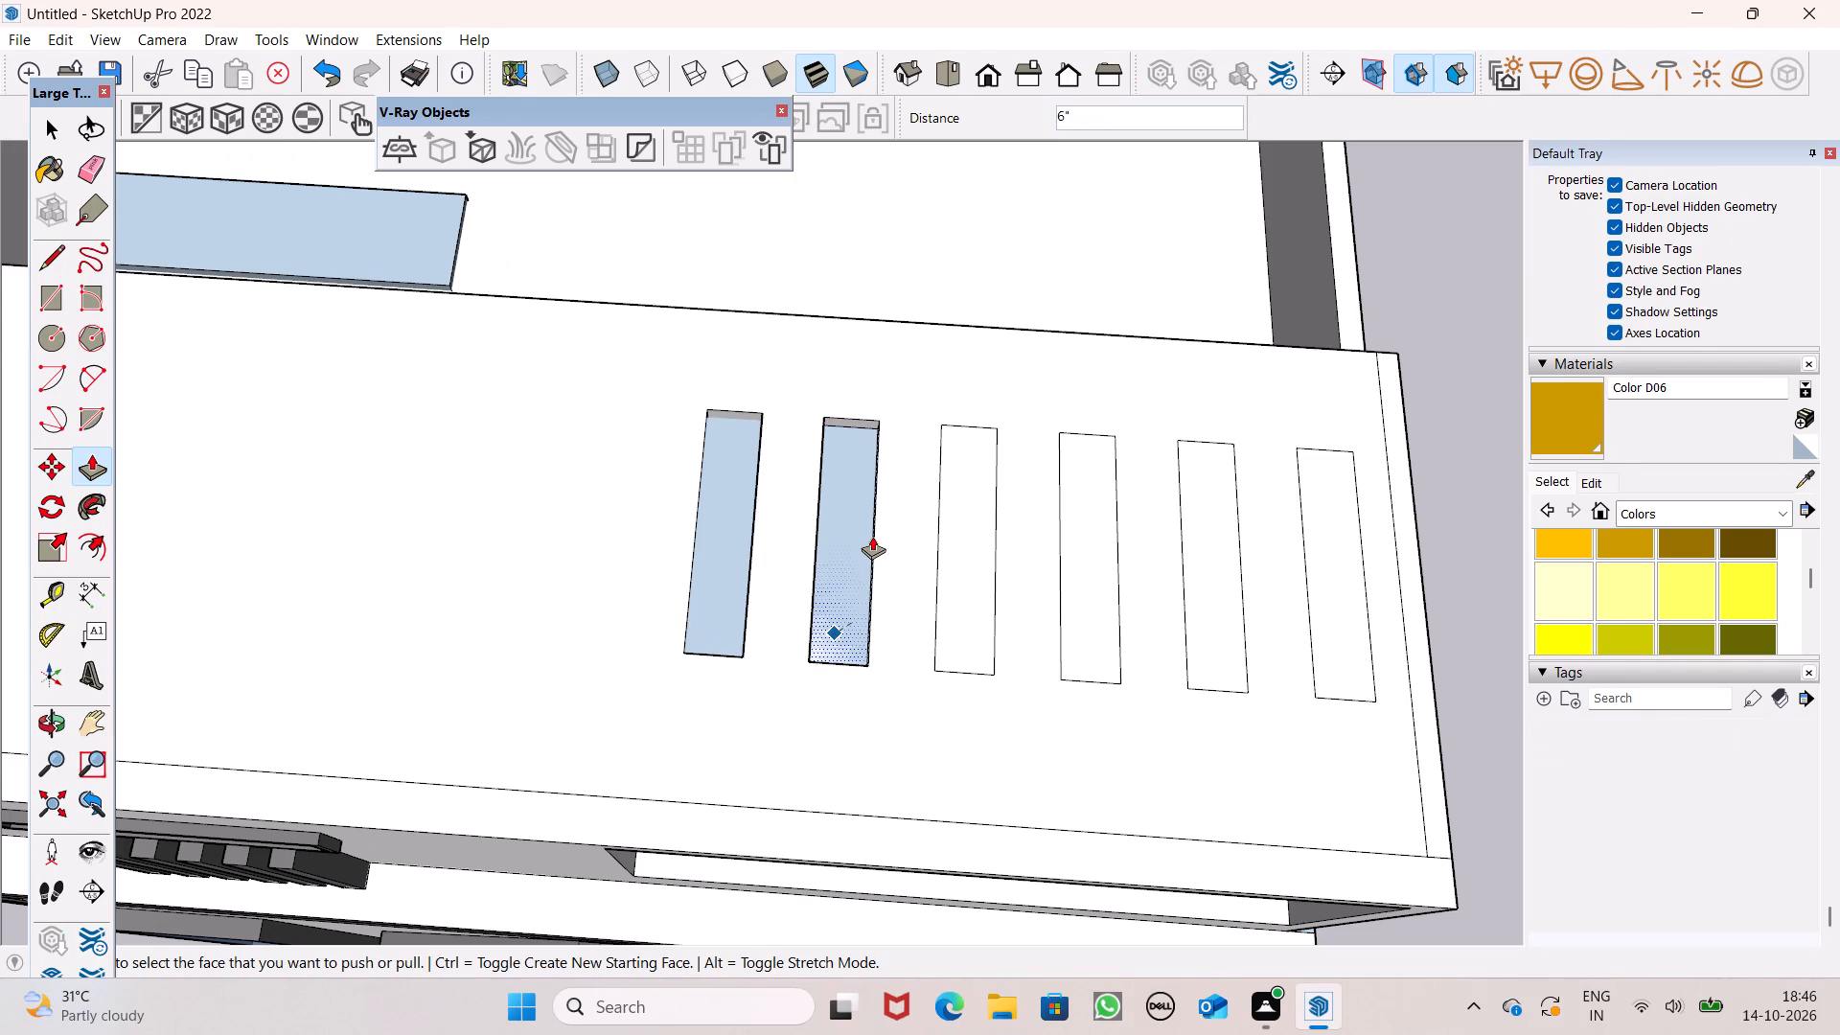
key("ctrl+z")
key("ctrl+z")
Push/Pull the first rectangle 6" down through the roof slab to open a slot.
left_click_drag(732, 540, 732, 563)
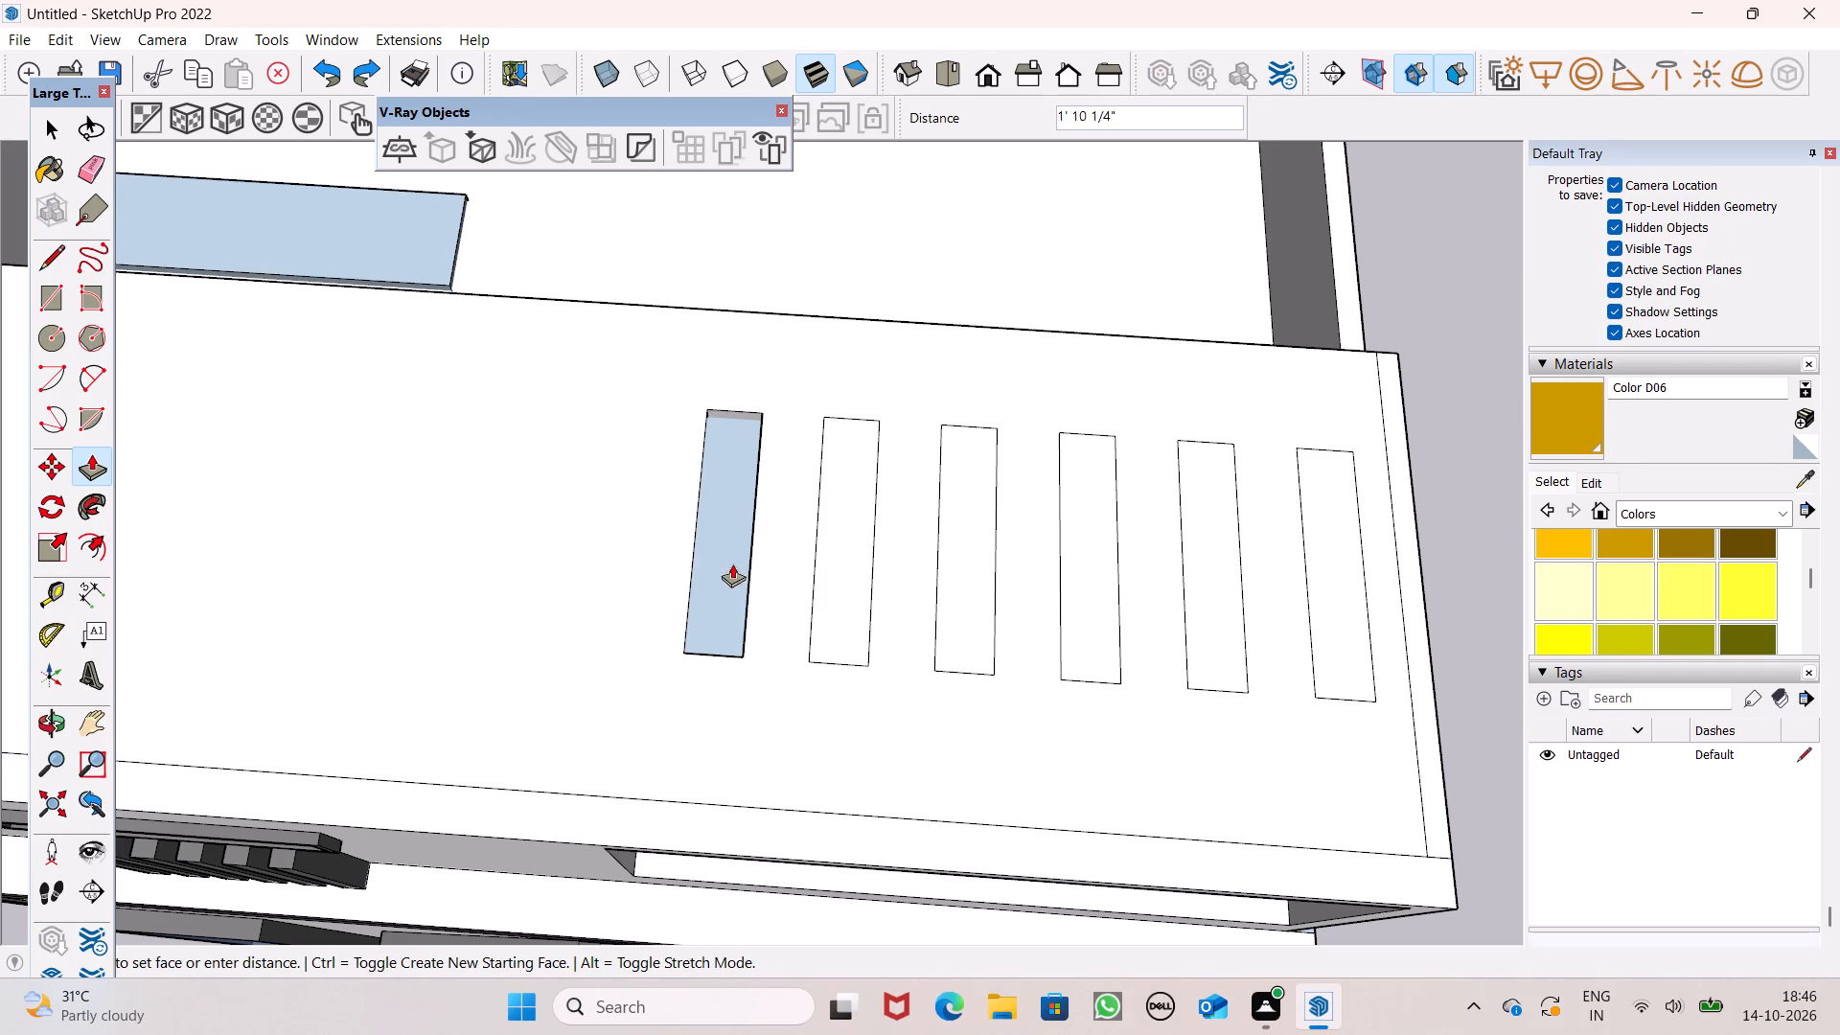
left_click_drag(732, 563, 703, 627)
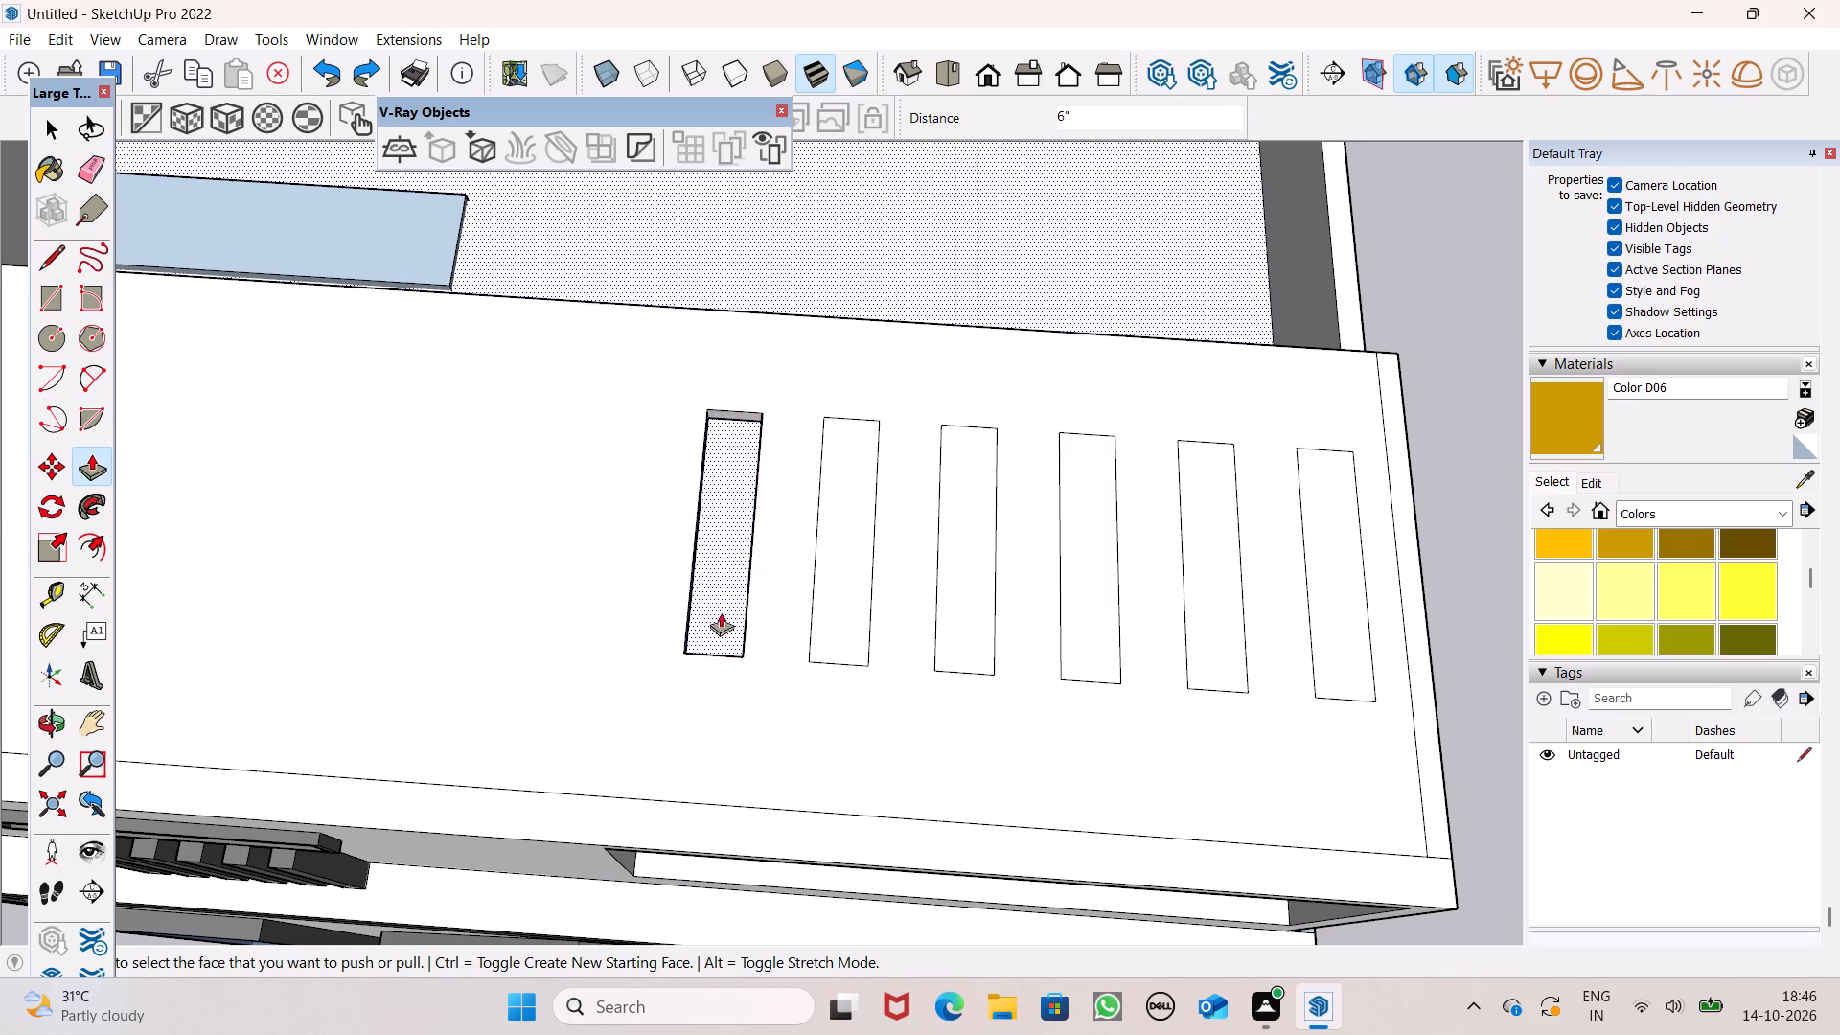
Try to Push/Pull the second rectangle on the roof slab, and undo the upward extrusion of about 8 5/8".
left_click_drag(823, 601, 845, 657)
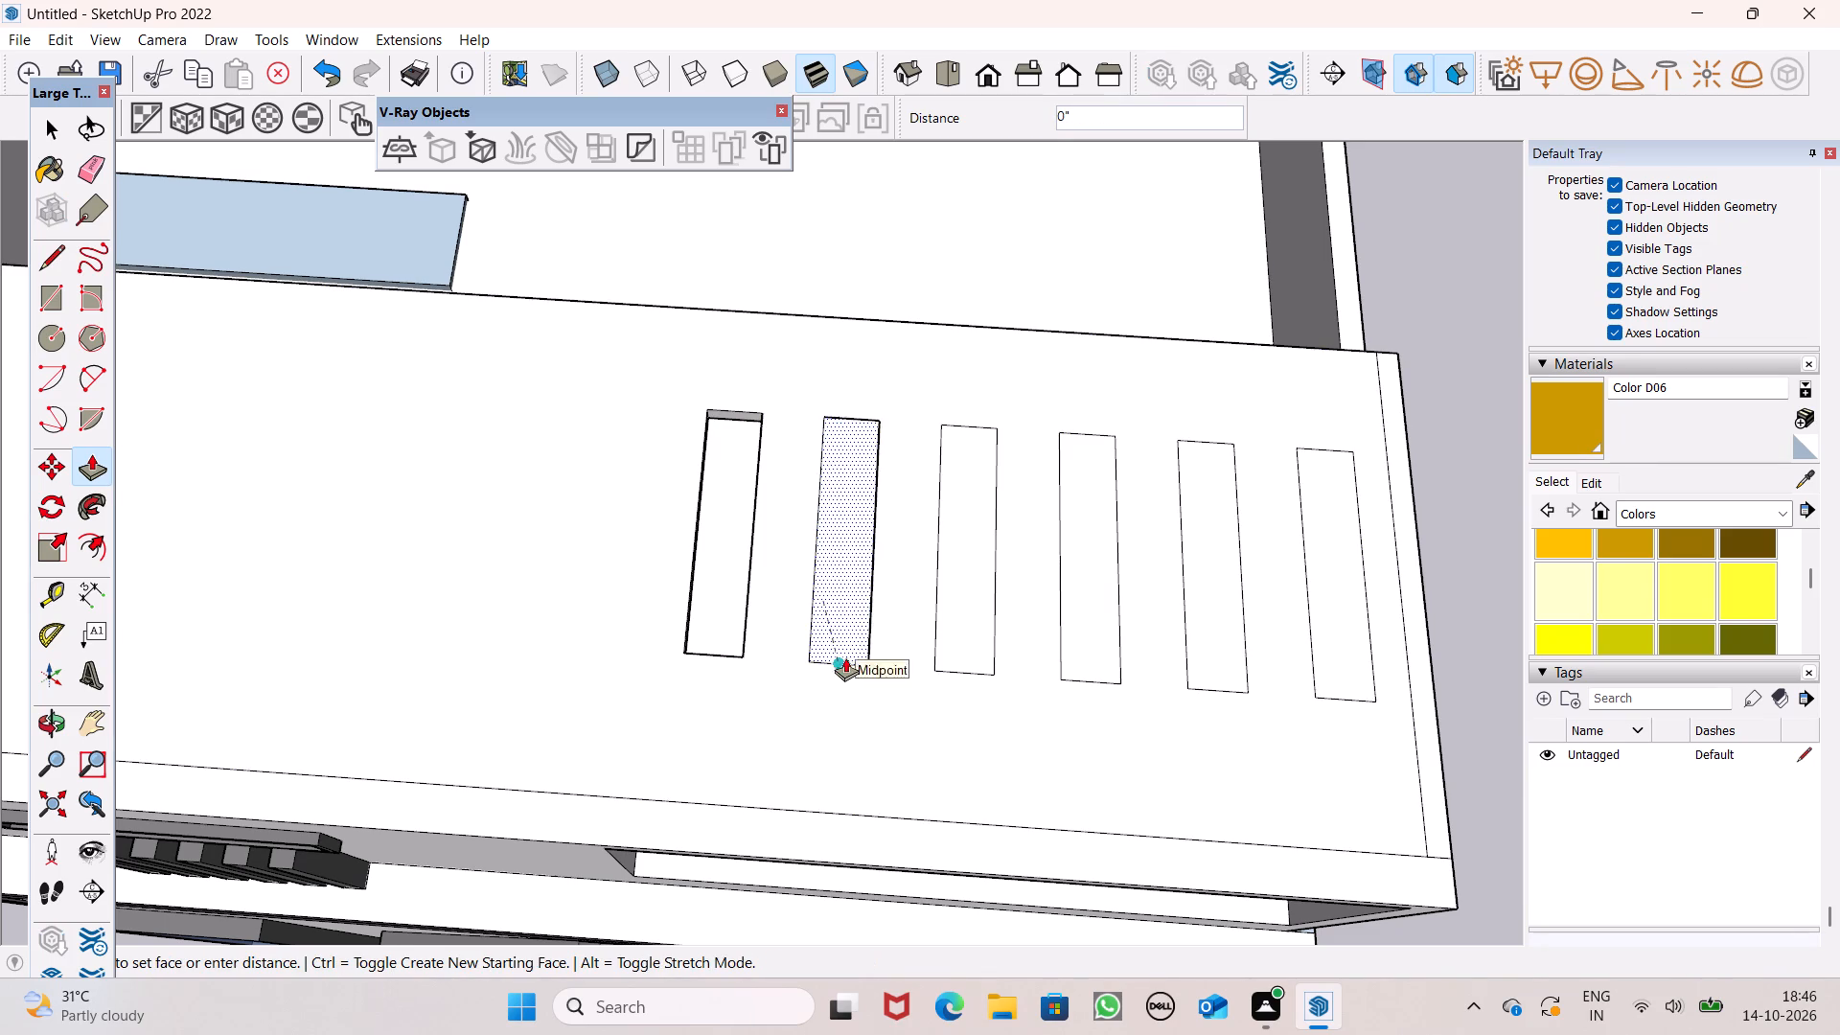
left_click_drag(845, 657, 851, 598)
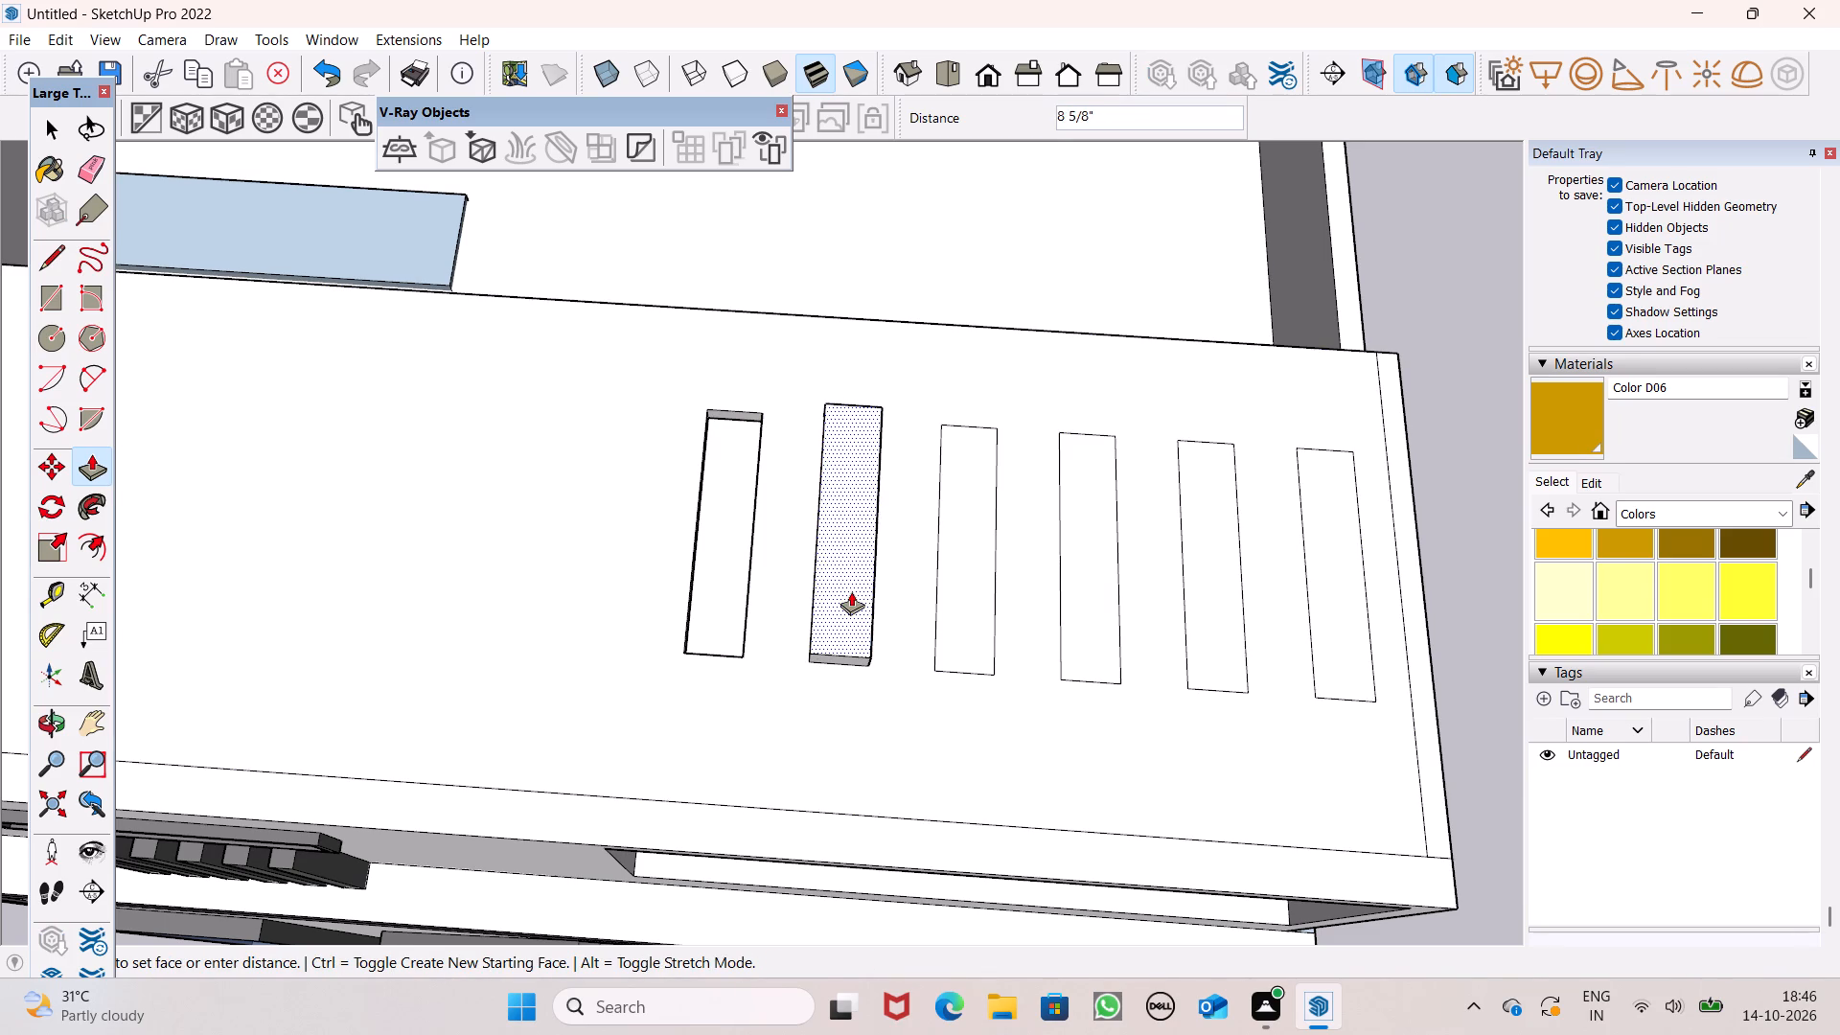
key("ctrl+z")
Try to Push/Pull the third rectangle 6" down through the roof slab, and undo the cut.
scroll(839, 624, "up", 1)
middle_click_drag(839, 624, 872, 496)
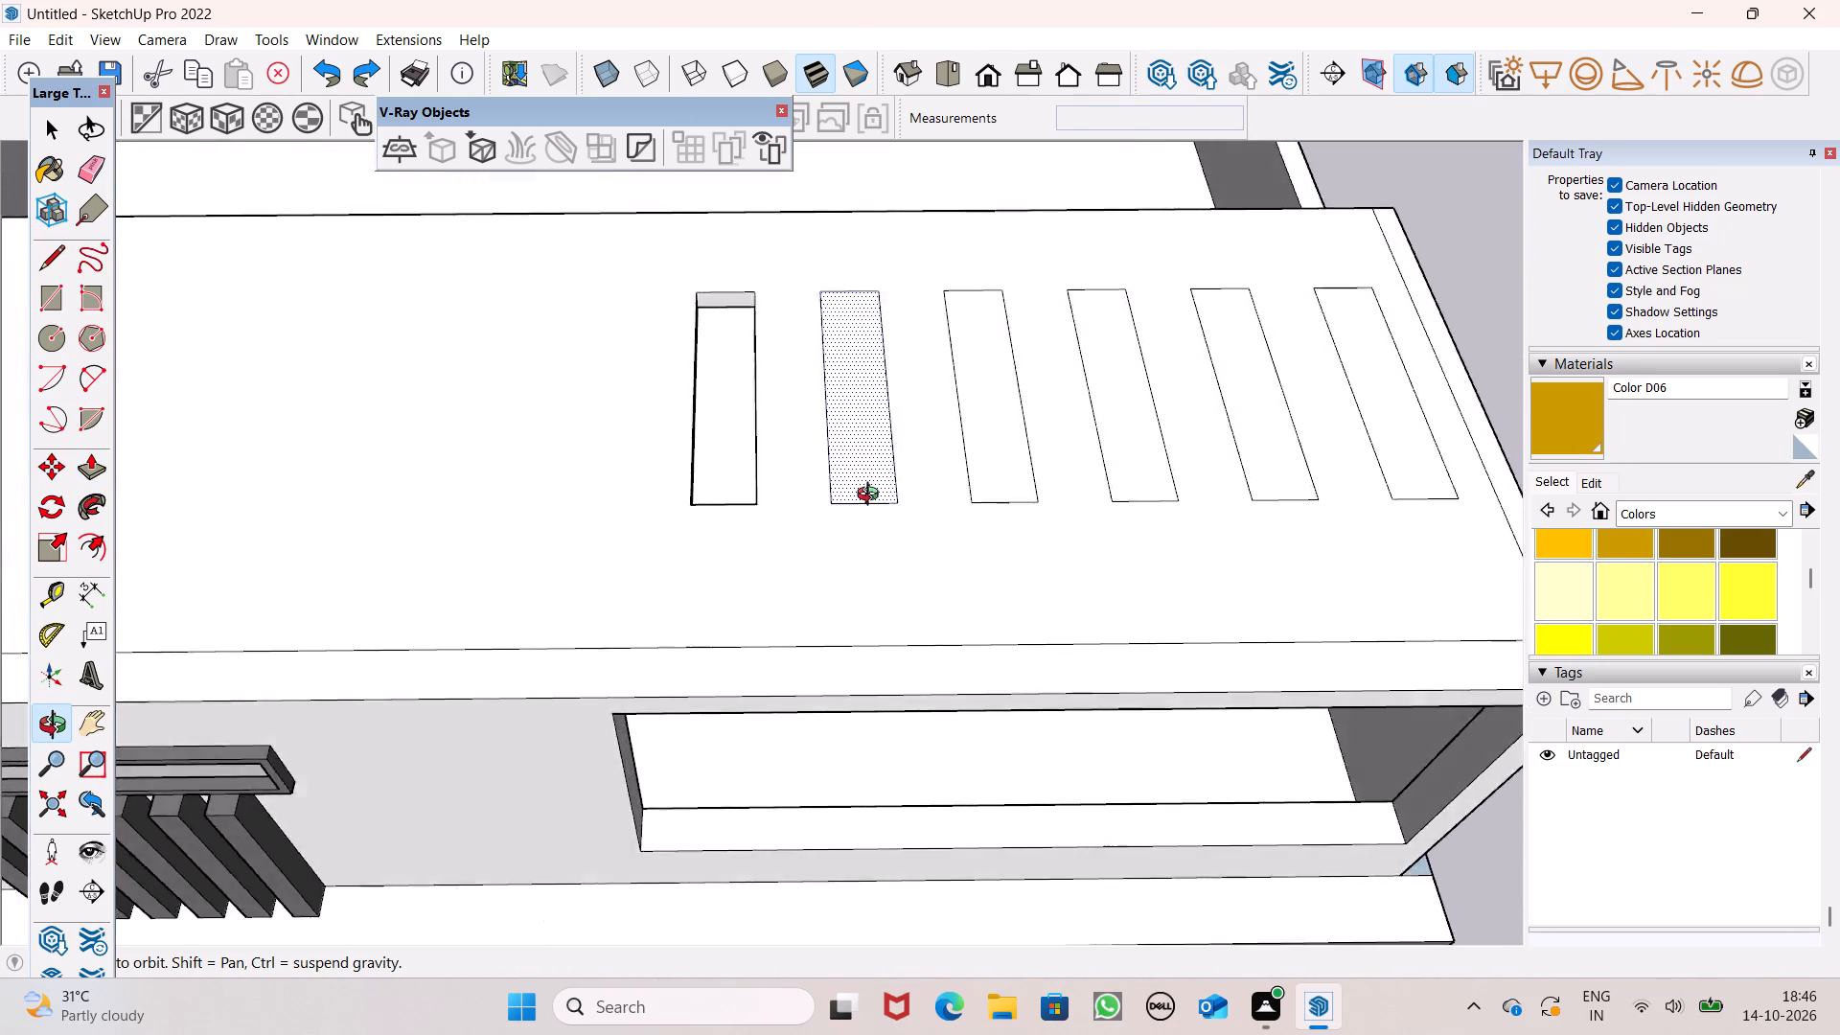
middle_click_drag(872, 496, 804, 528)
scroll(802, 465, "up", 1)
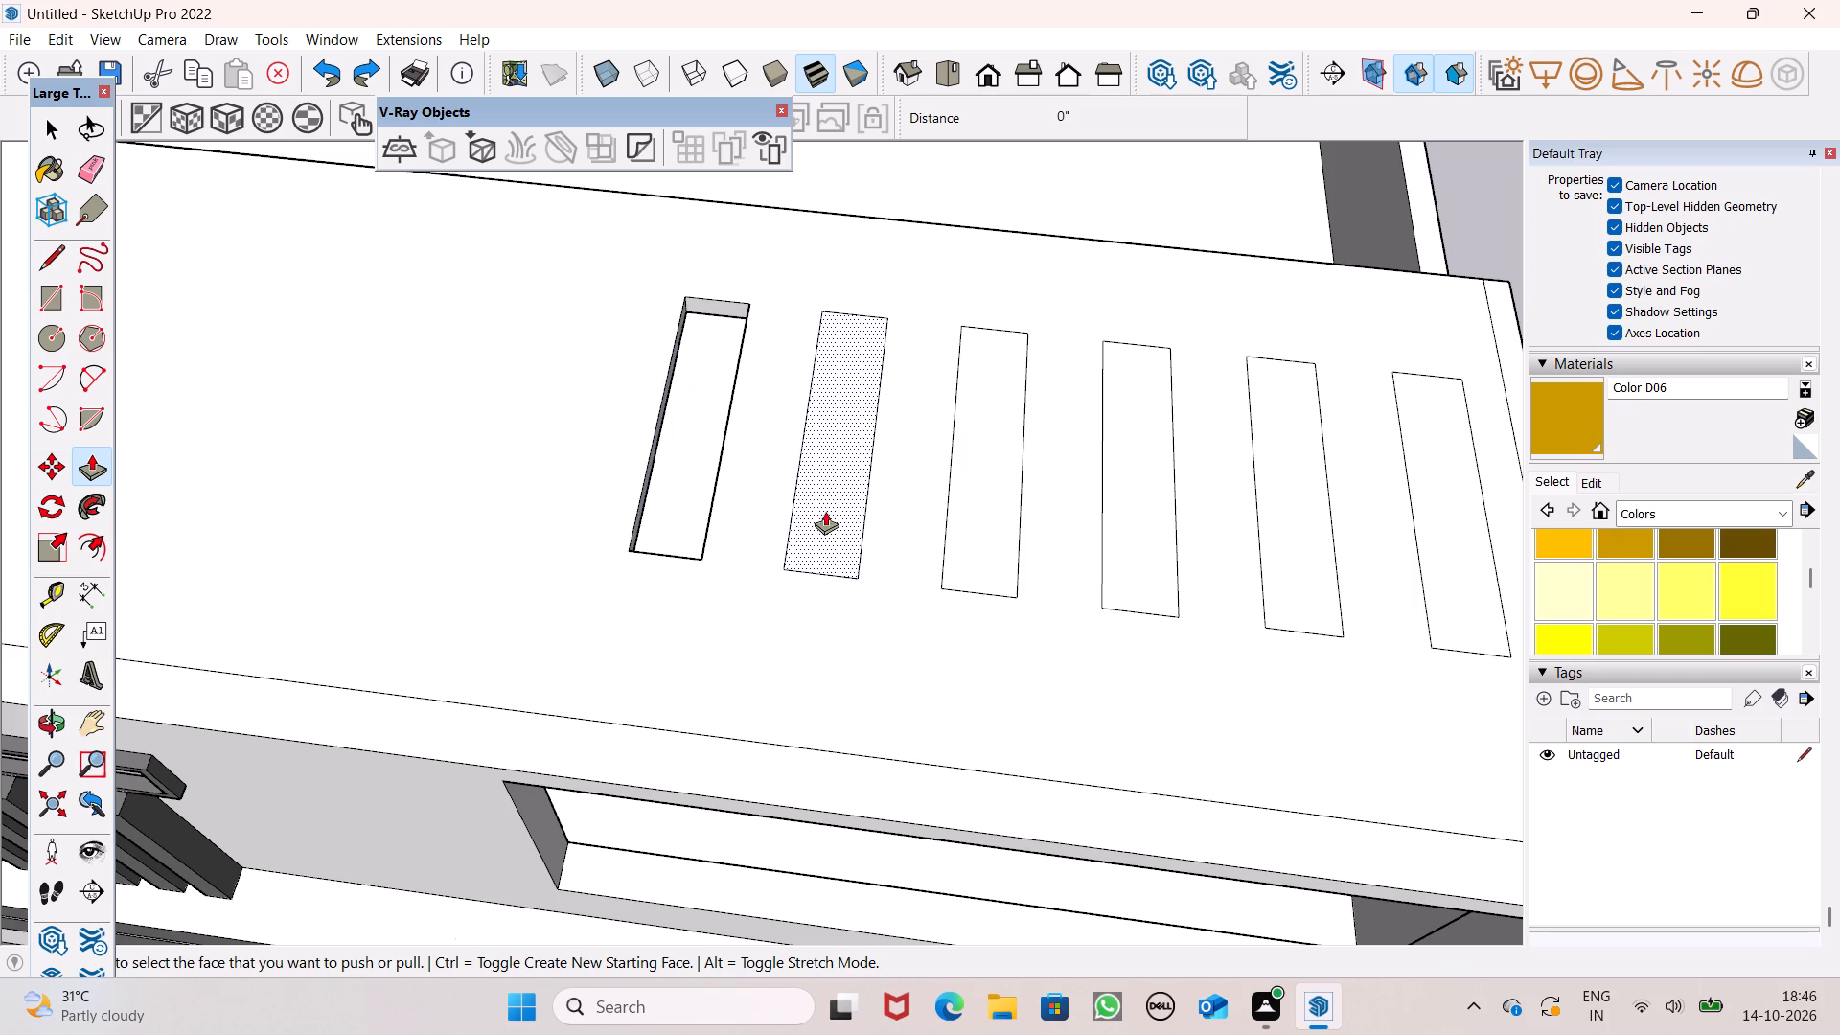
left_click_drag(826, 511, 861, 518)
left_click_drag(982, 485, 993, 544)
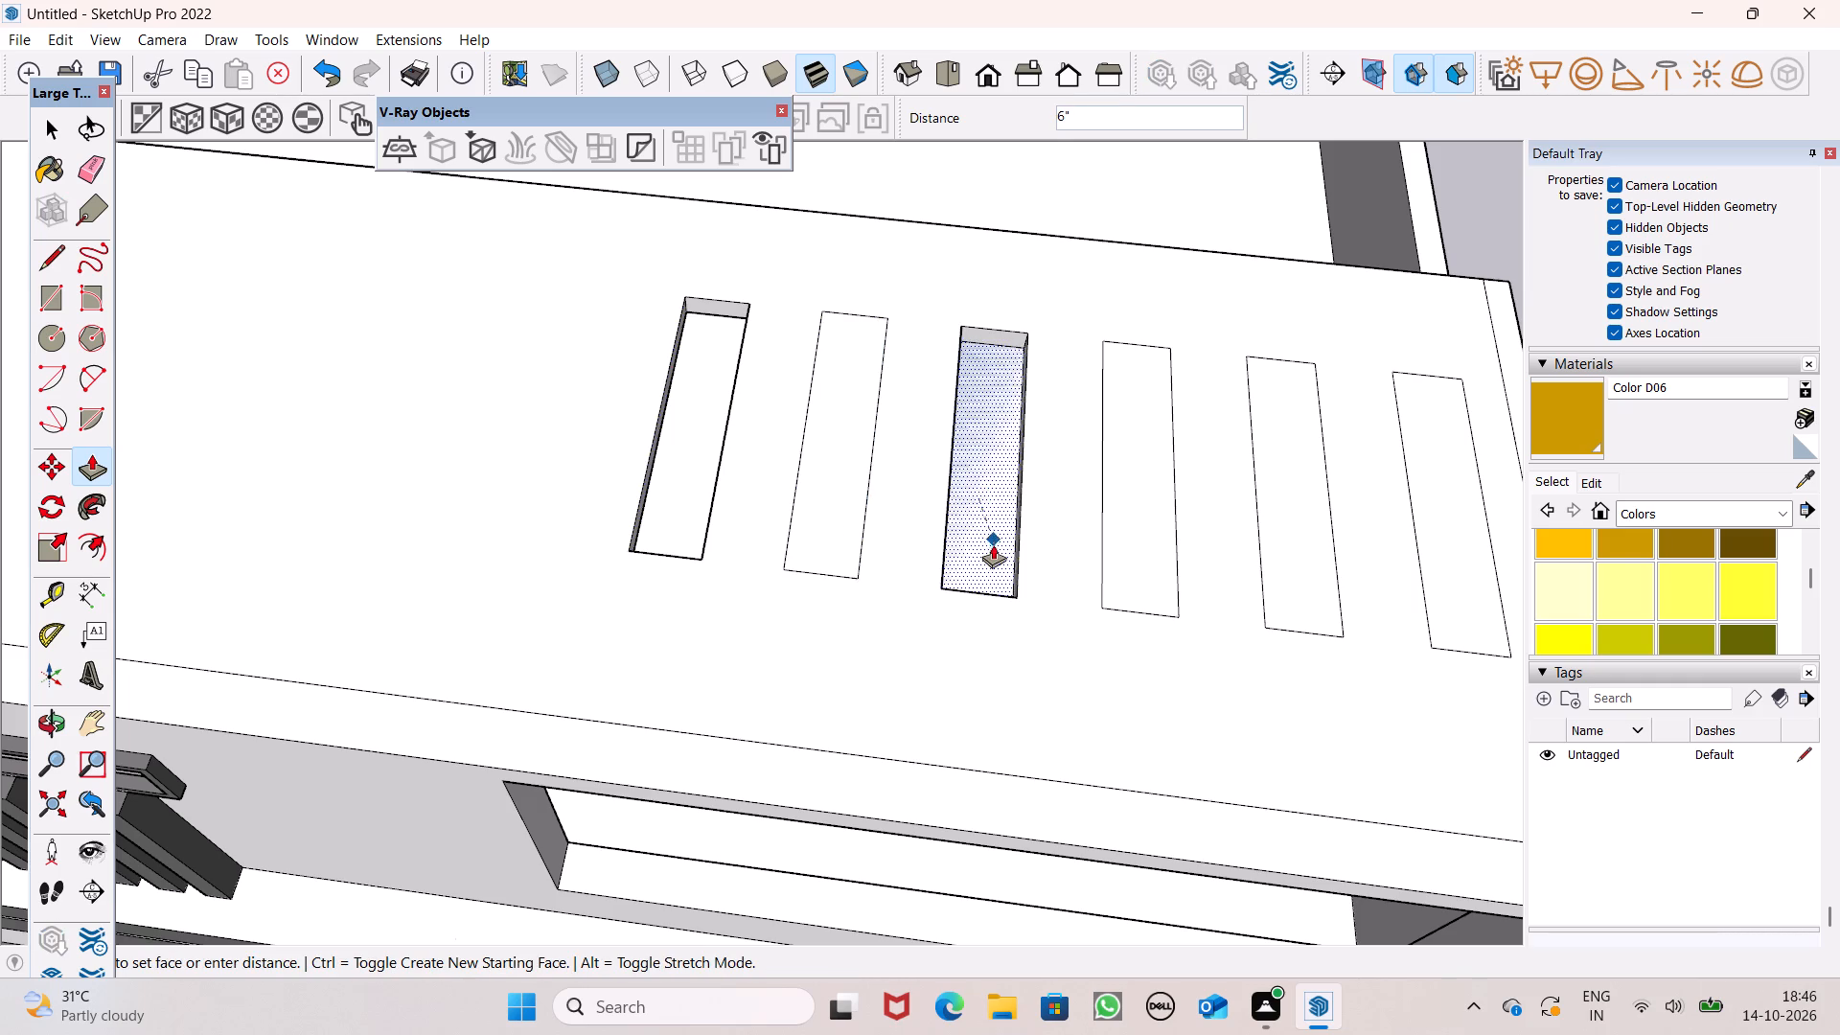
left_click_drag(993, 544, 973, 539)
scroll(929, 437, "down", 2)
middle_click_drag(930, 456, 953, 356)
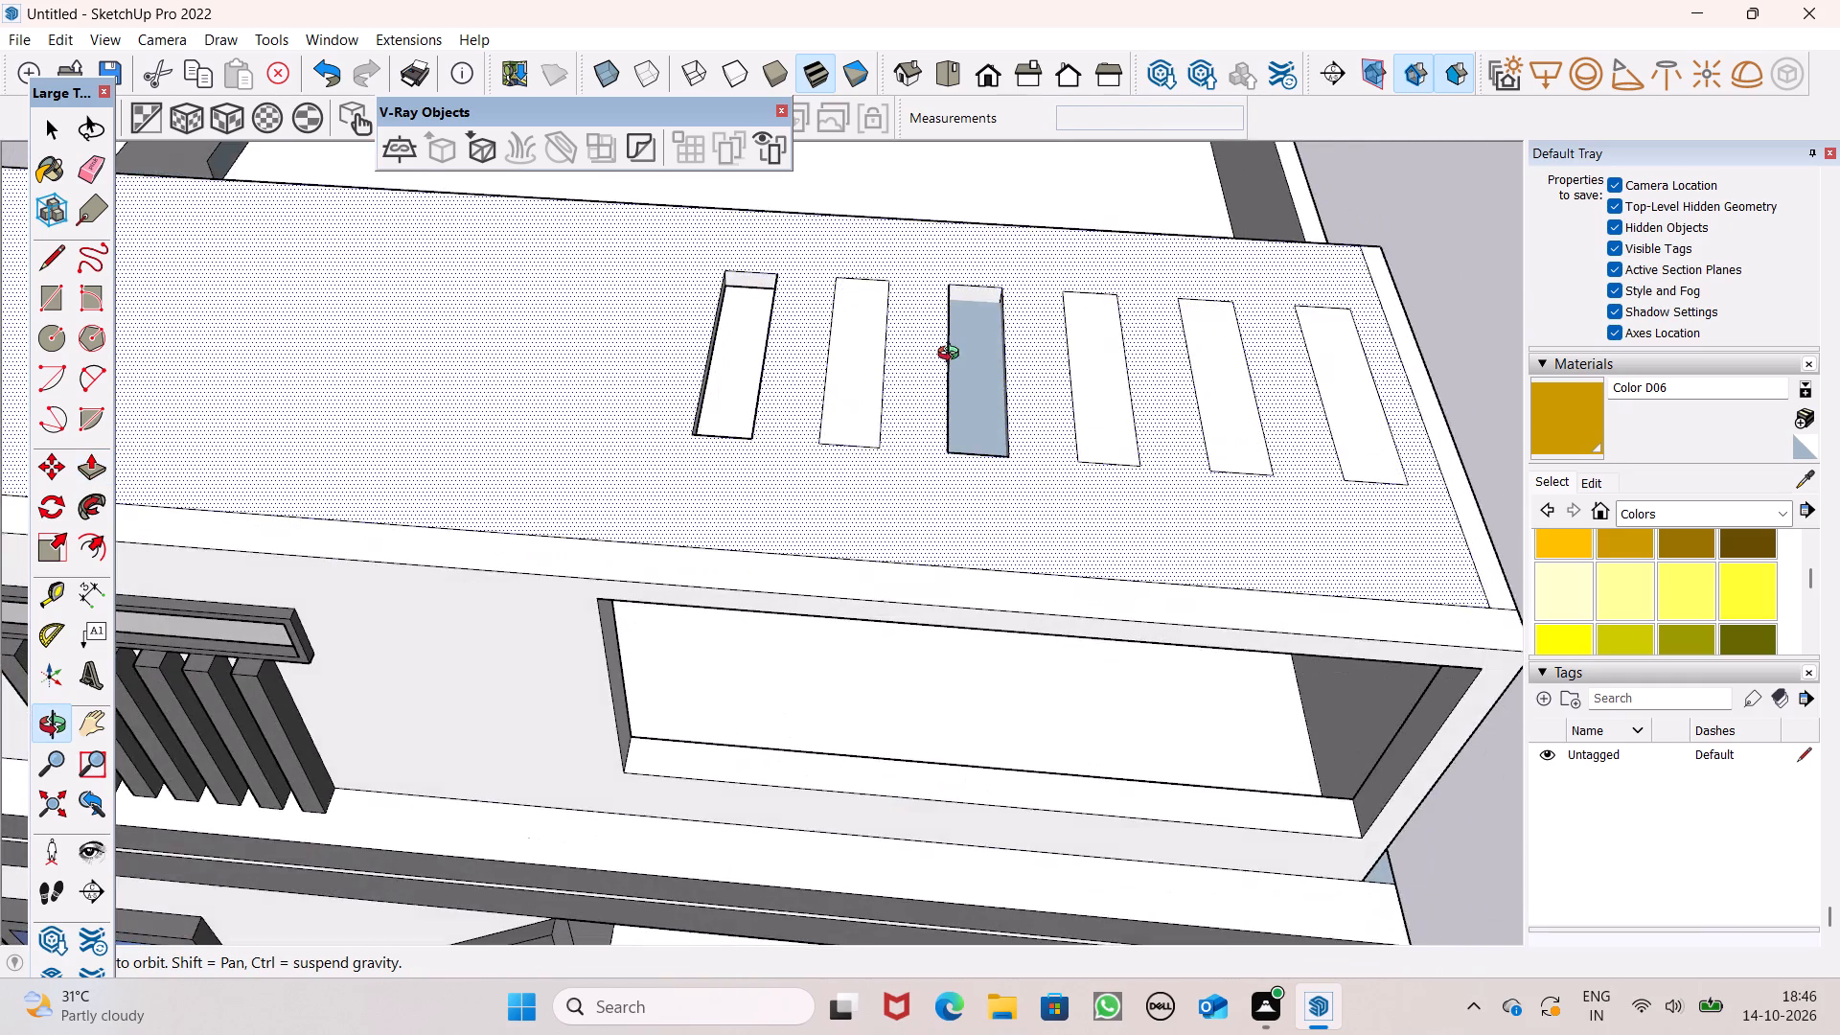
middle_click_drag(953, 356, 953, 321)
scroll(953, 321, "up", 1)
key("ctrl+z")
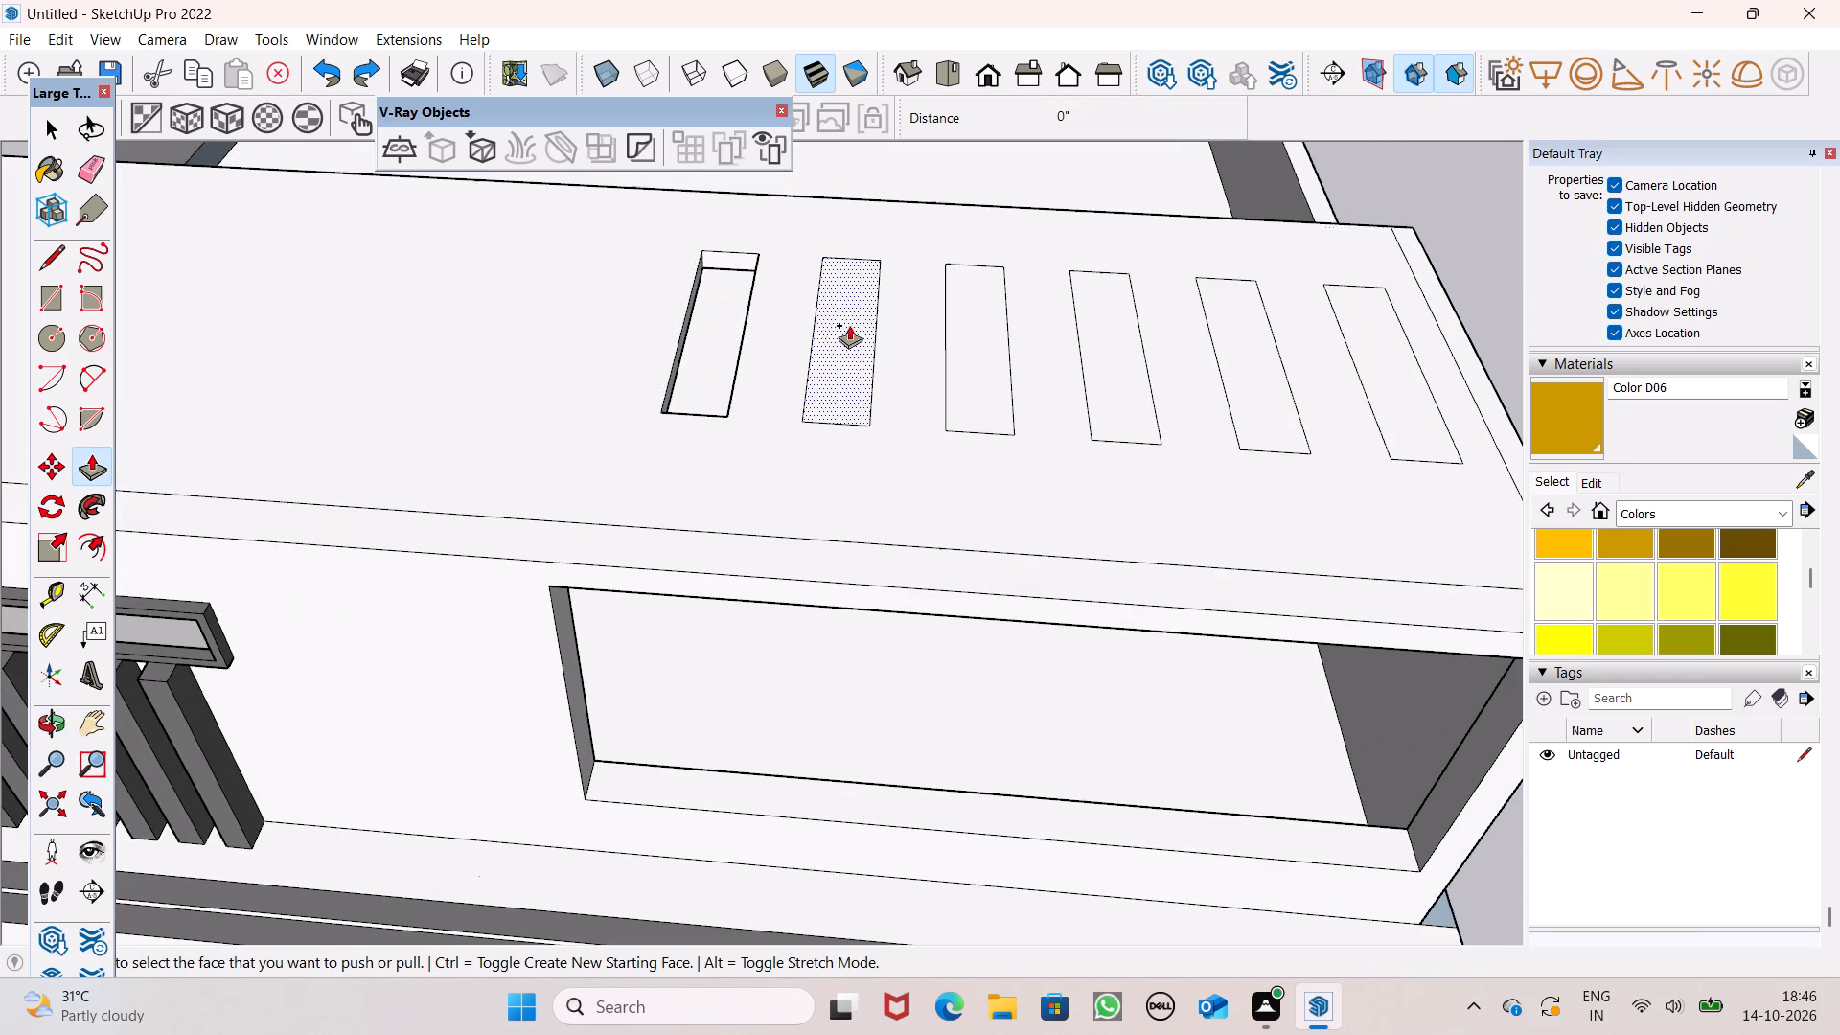
Push/Pull the second rectangle 6" down through the roof slab to open a slot.
left_click_drag(835, 345, 835, 357)
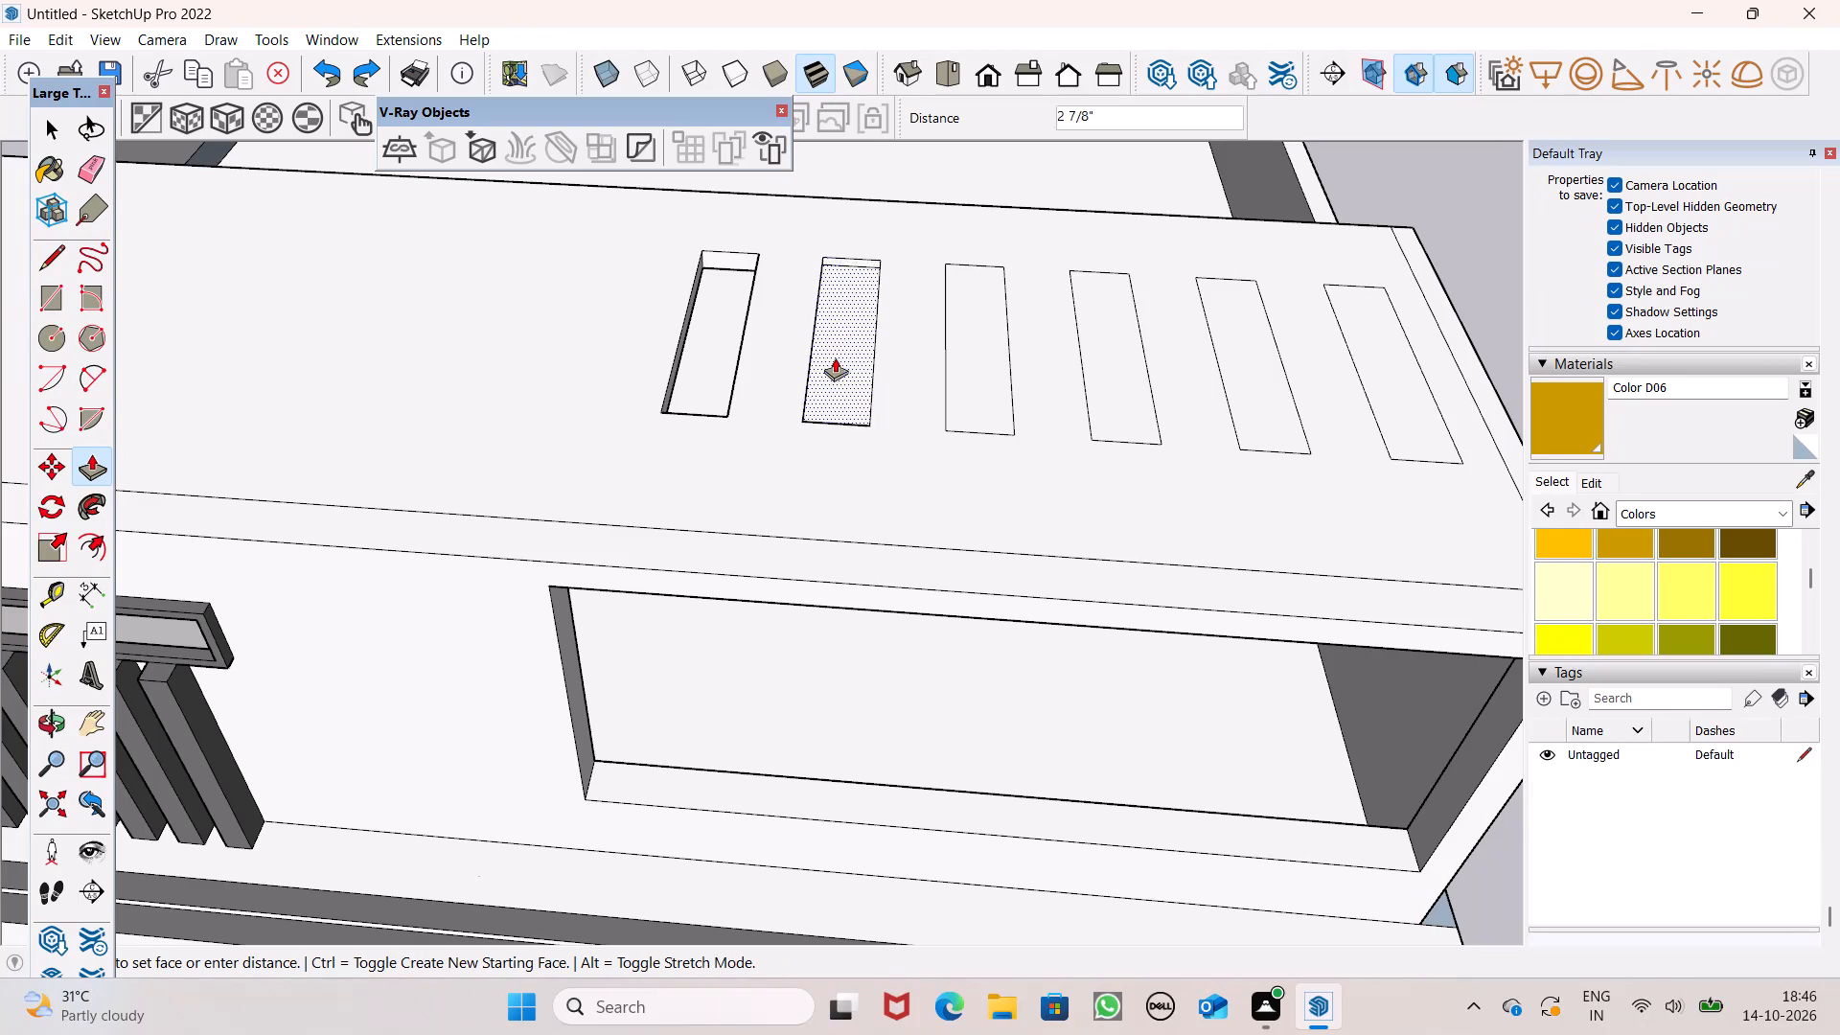
left_click_drag(835, 357, 859, 349)
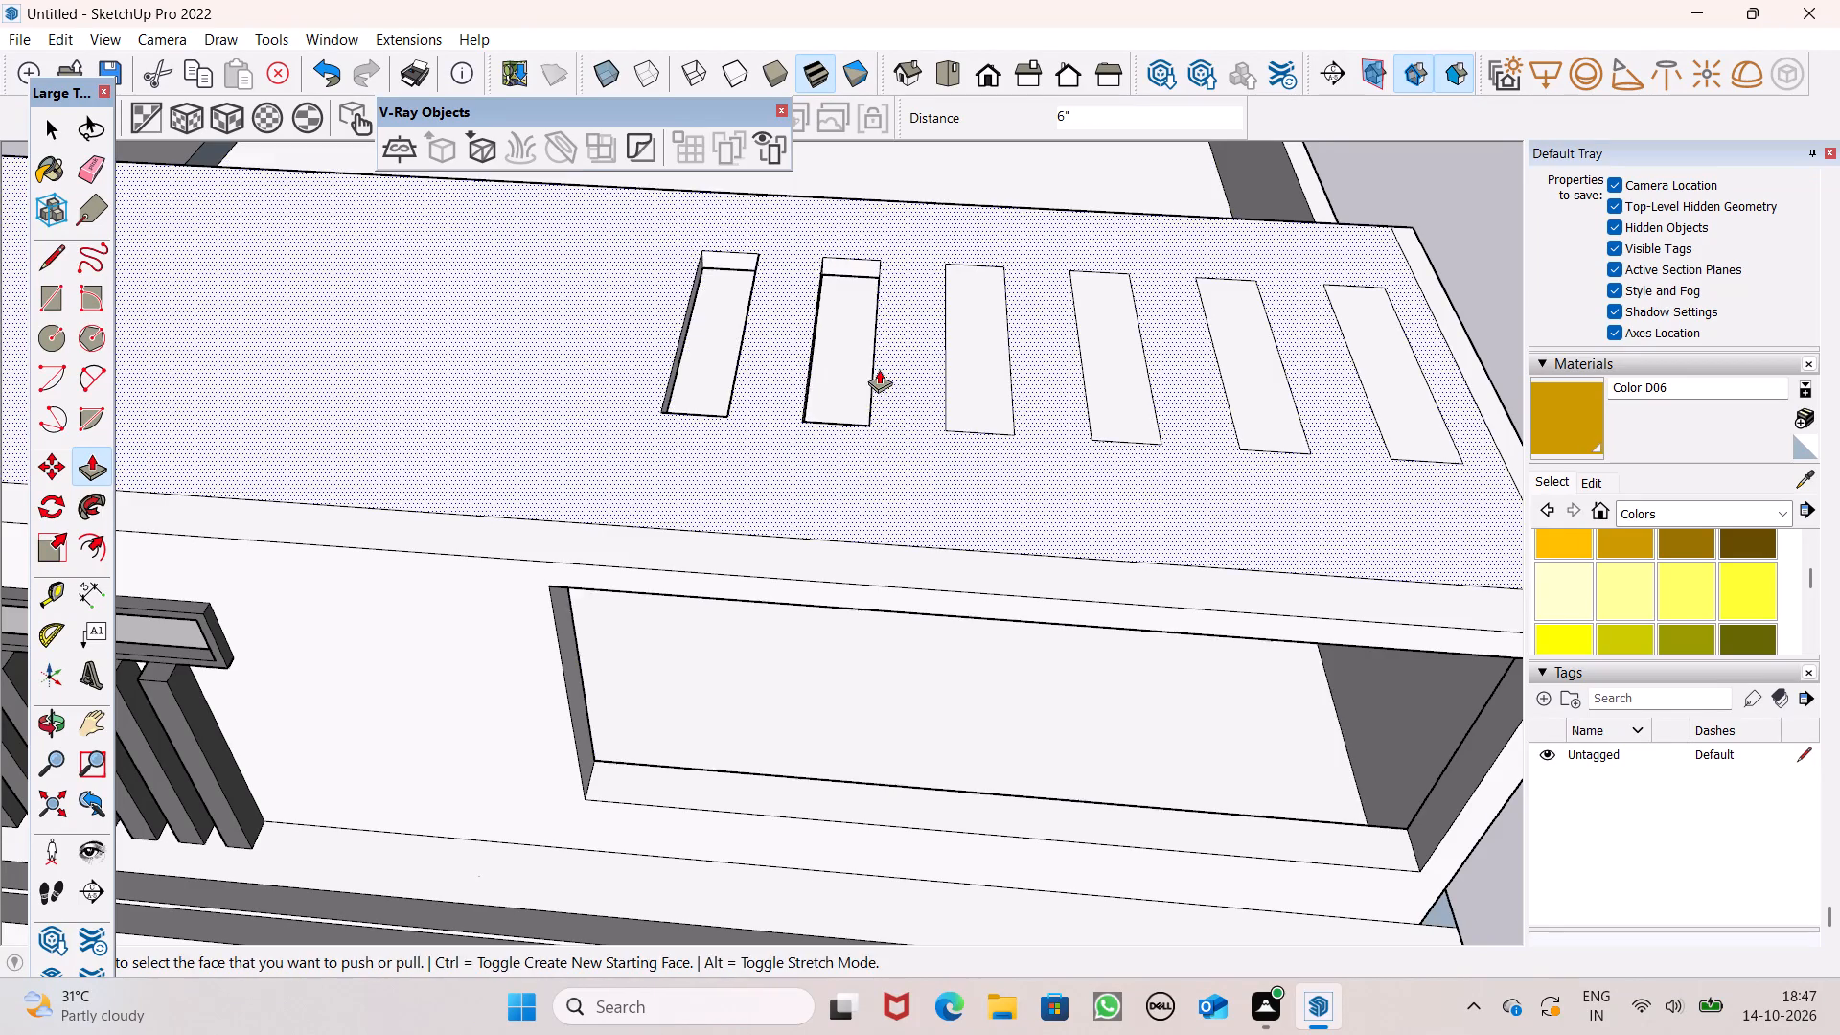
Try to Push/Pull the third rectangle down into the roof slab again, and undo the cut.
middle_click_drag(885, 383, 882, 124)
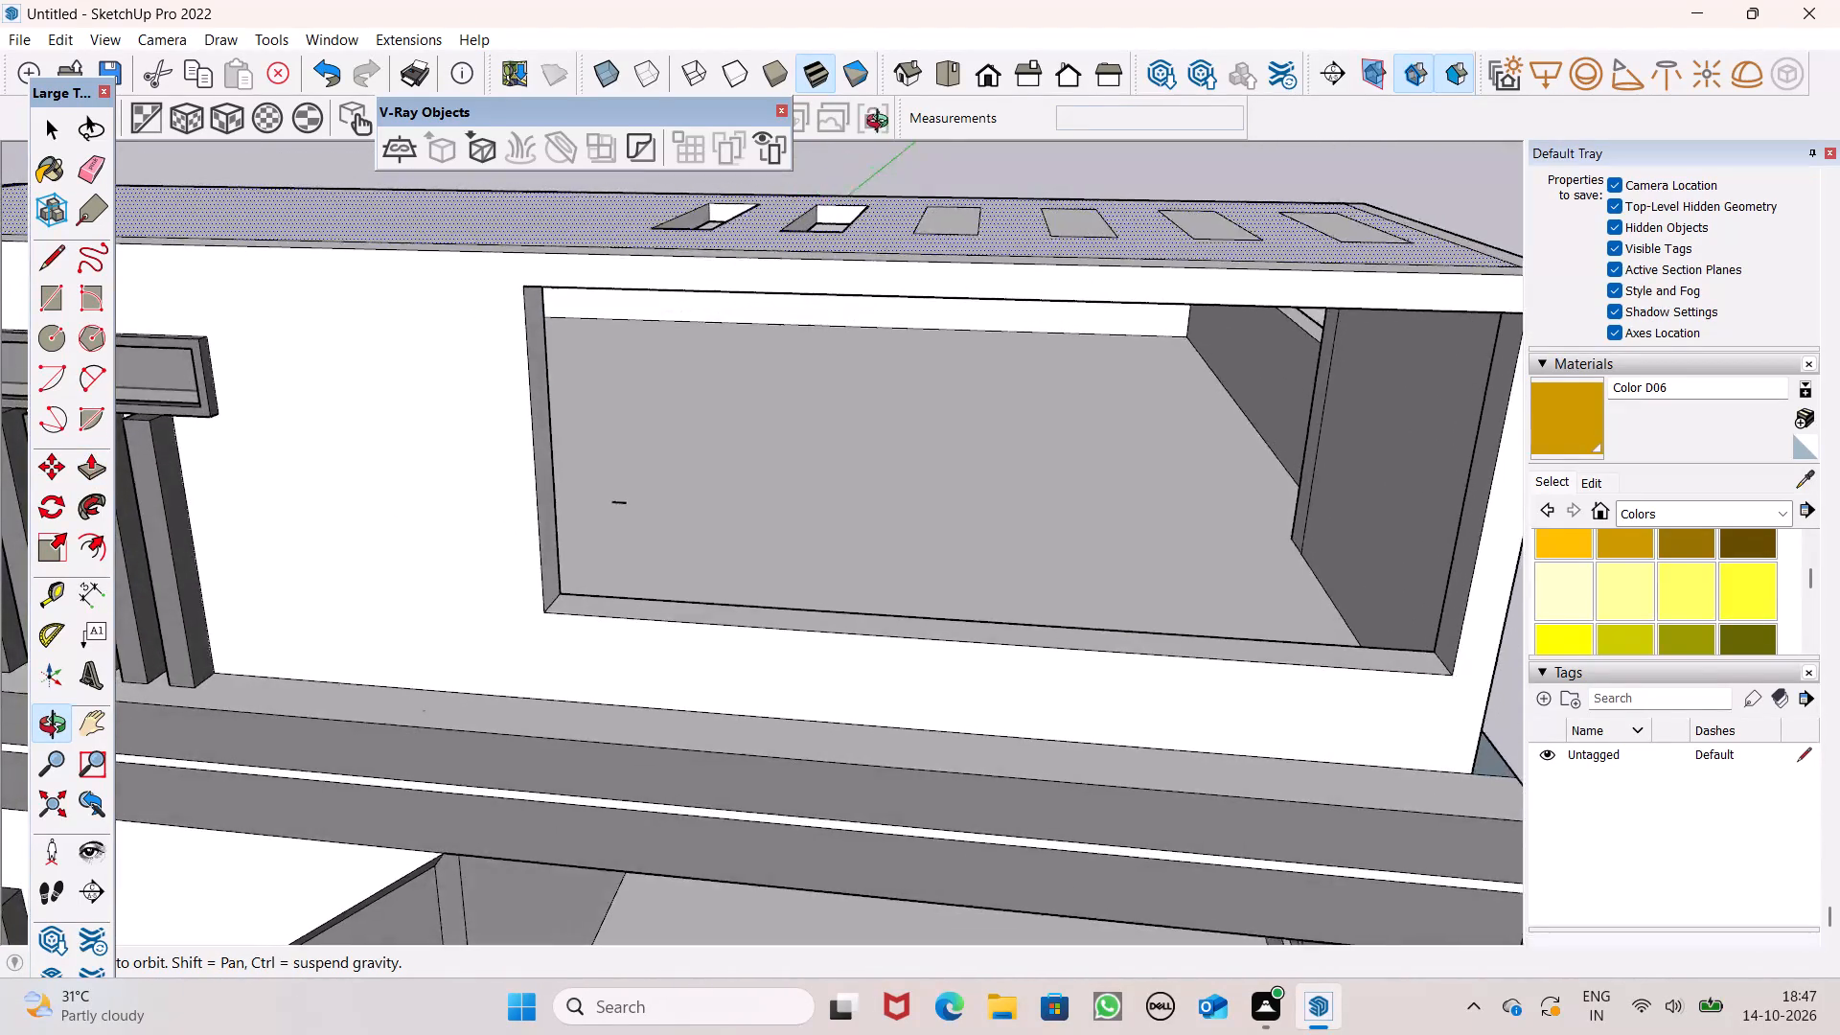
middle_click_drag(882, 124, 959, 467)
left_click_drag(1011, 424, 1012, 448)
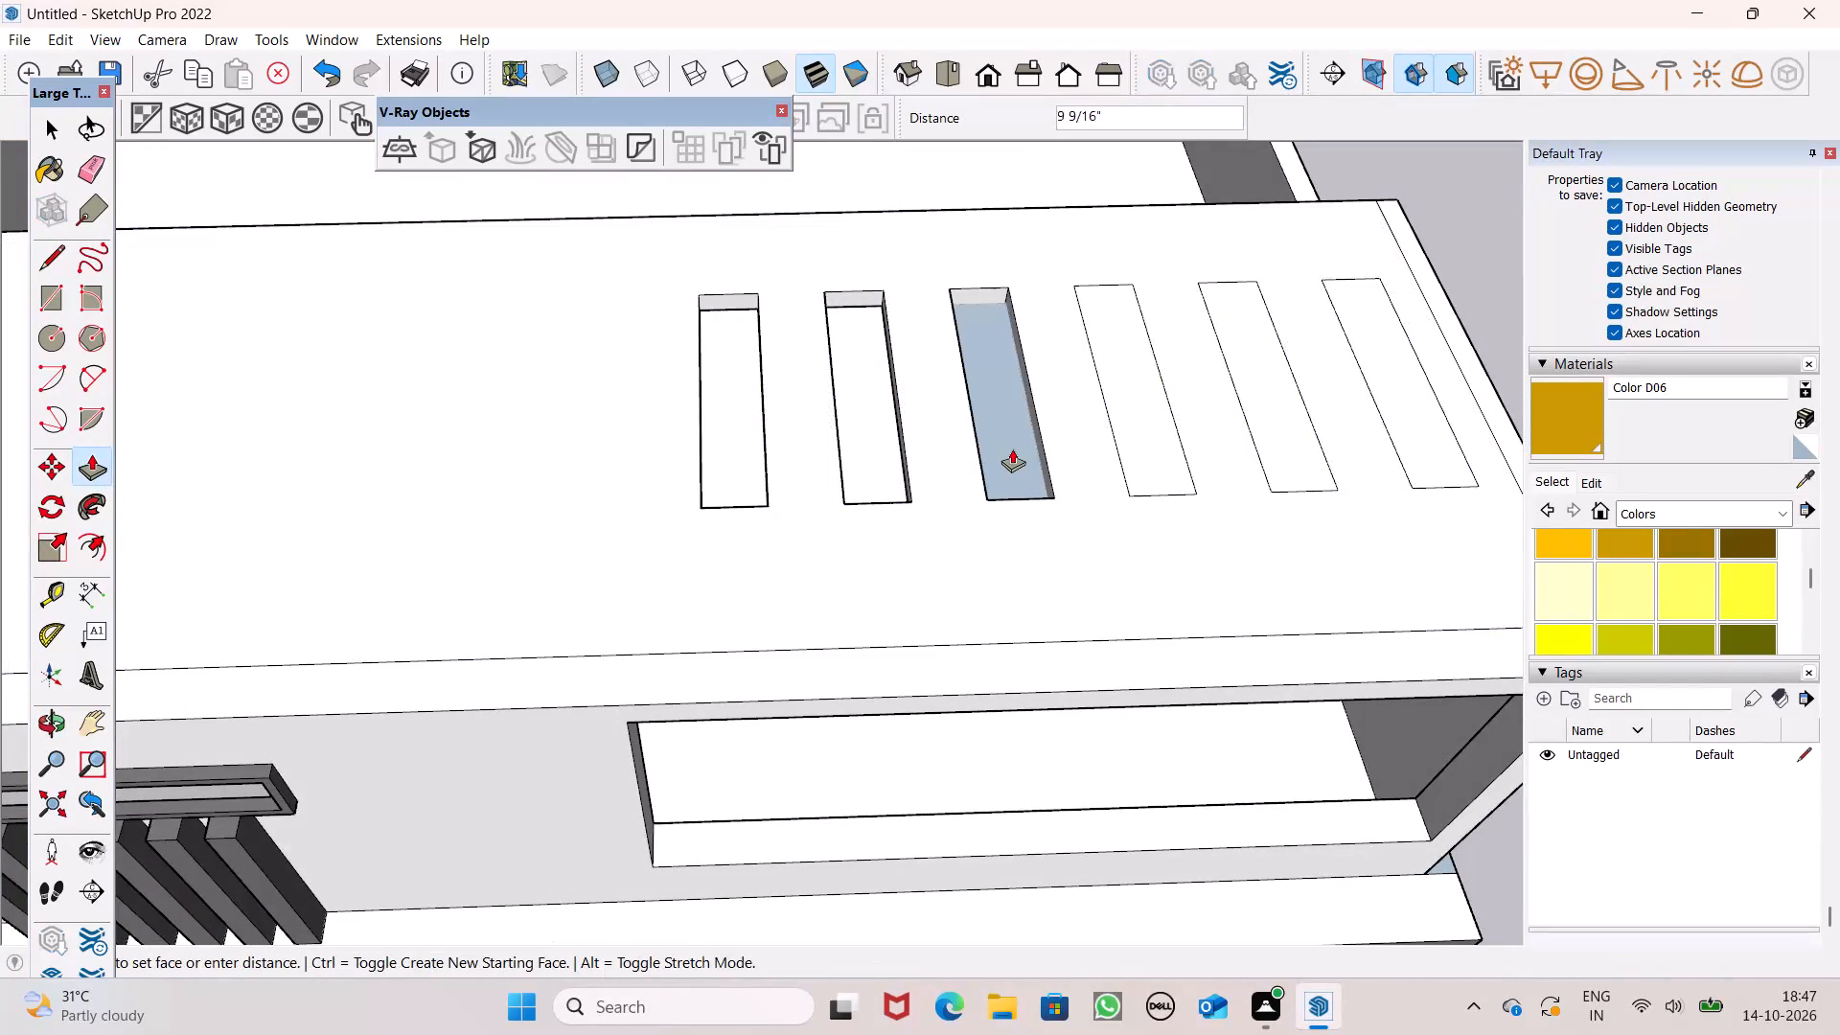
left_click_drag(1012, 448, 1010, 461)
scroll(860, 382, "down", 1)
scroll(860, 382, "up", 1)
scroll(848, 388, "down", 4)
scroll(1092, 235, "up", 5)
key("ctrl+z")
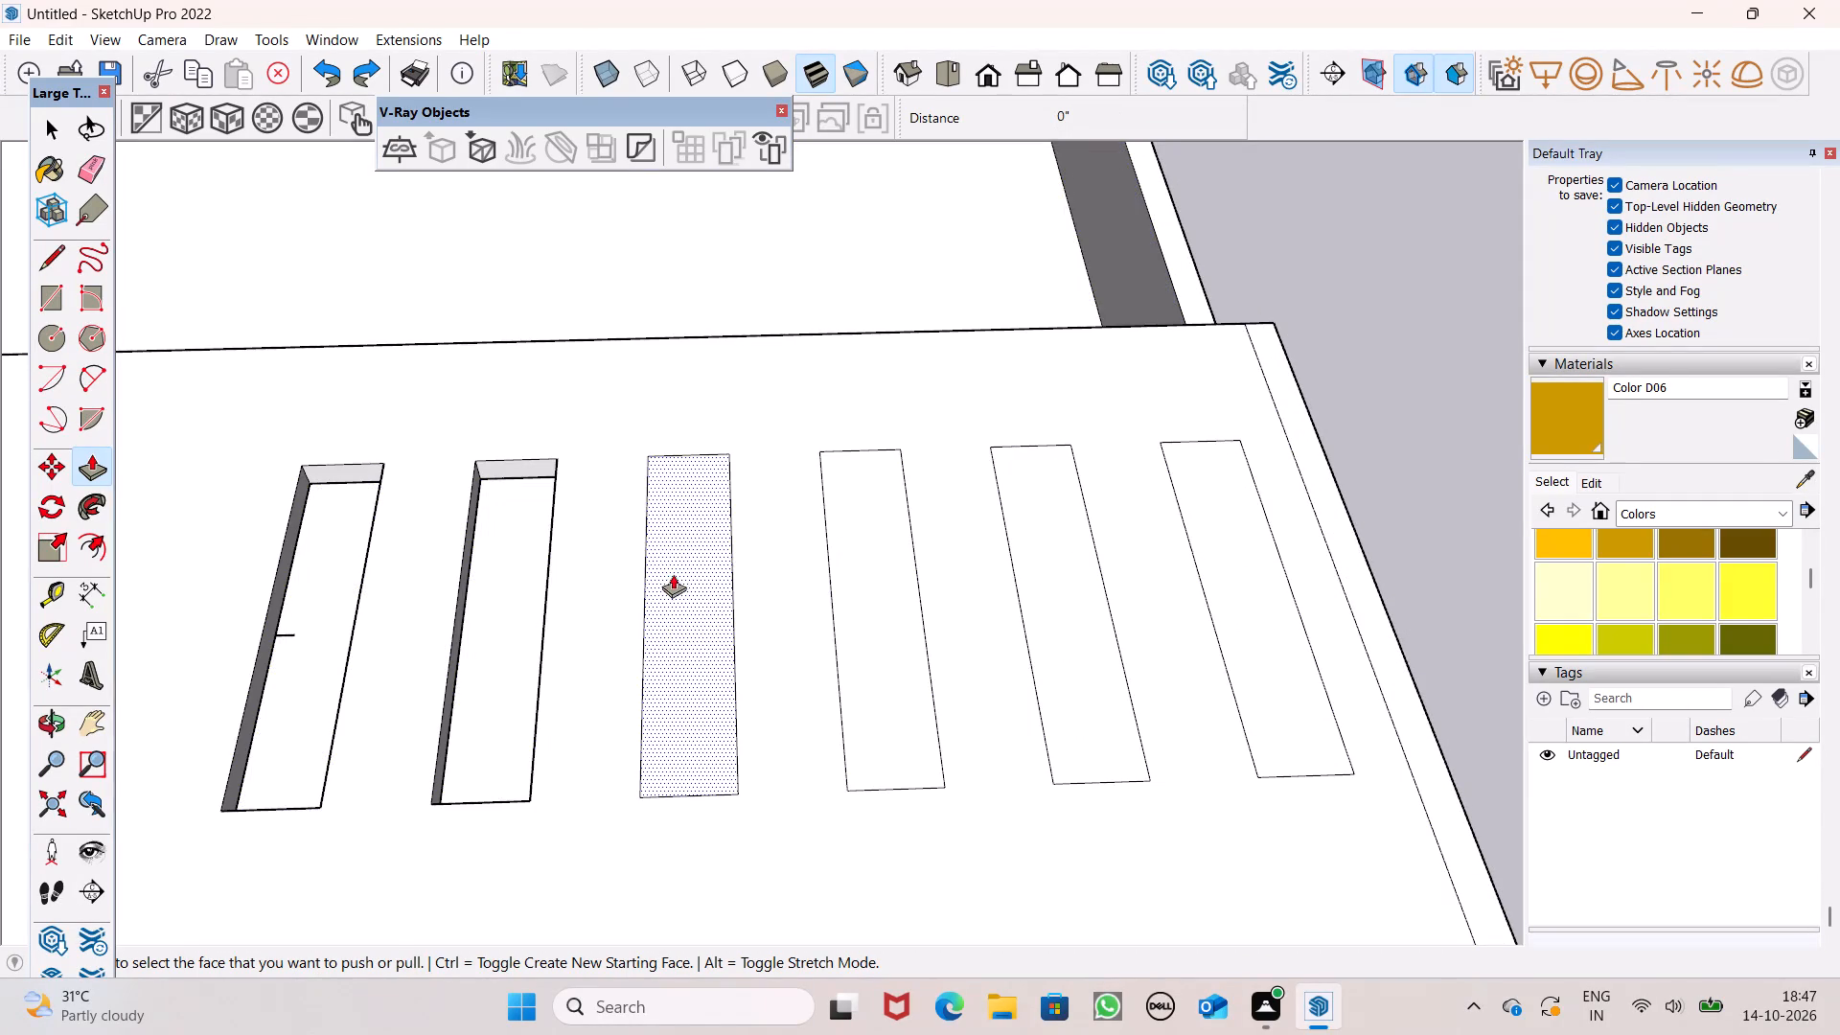
Push/Pull the third, fourth, fifth and sixth rectangles 6" down through the roof slab to open the remaining slots.
left_click_drag(674, 572, 729, 651)
scroll(865, 521, "down", 2)
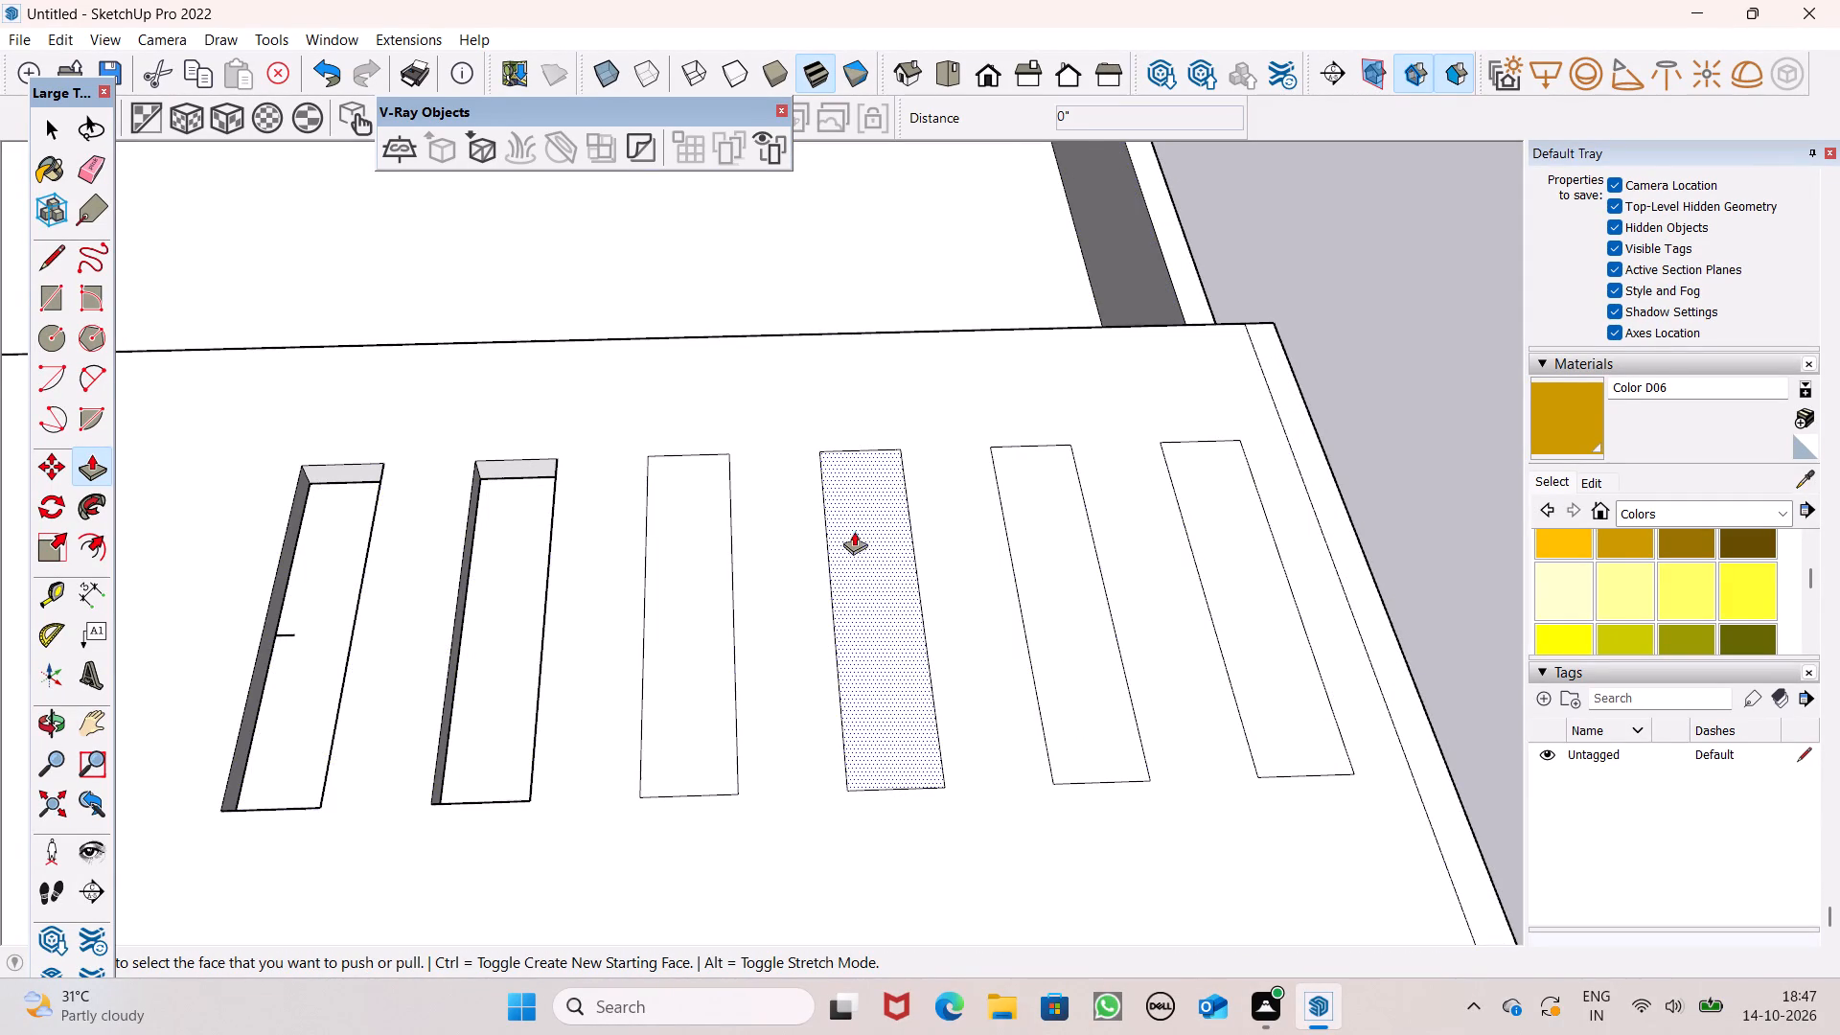
left_click_drag(714, 546, 745, 605)
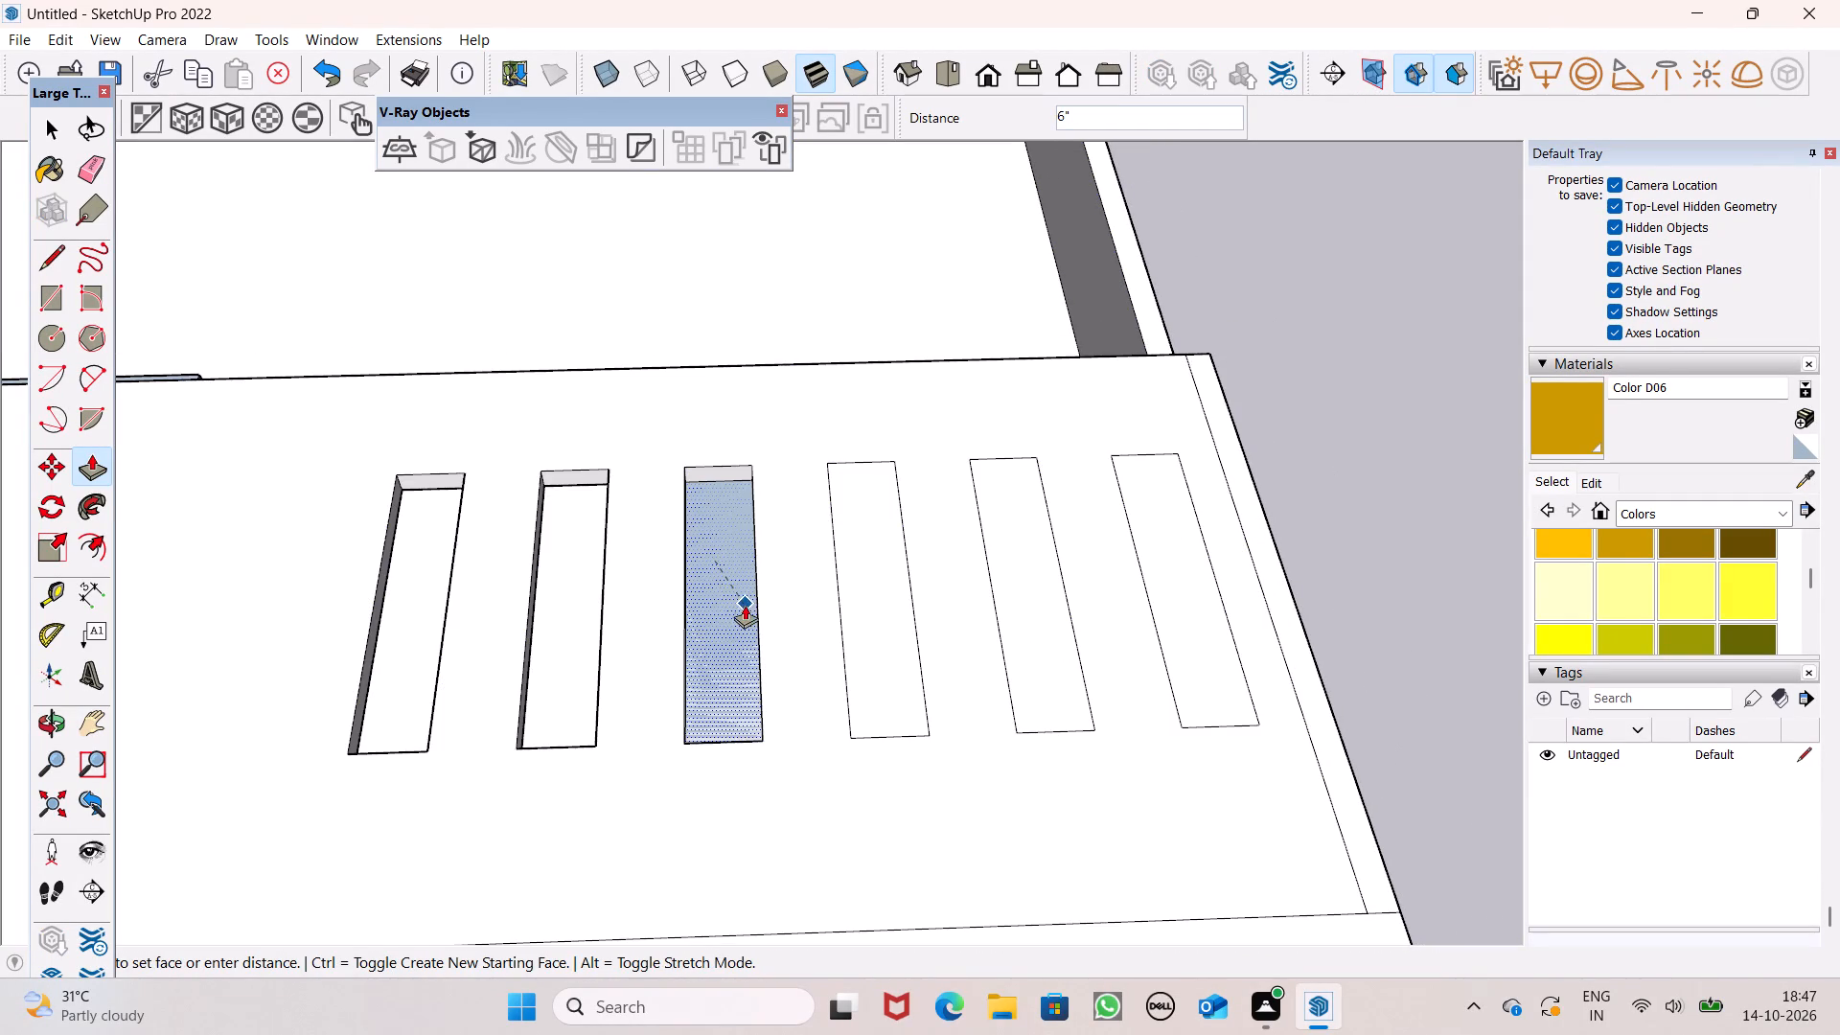
left_click_drag(745, 605, 745, 606)
left_click_drag(858, 542, 888, 627)
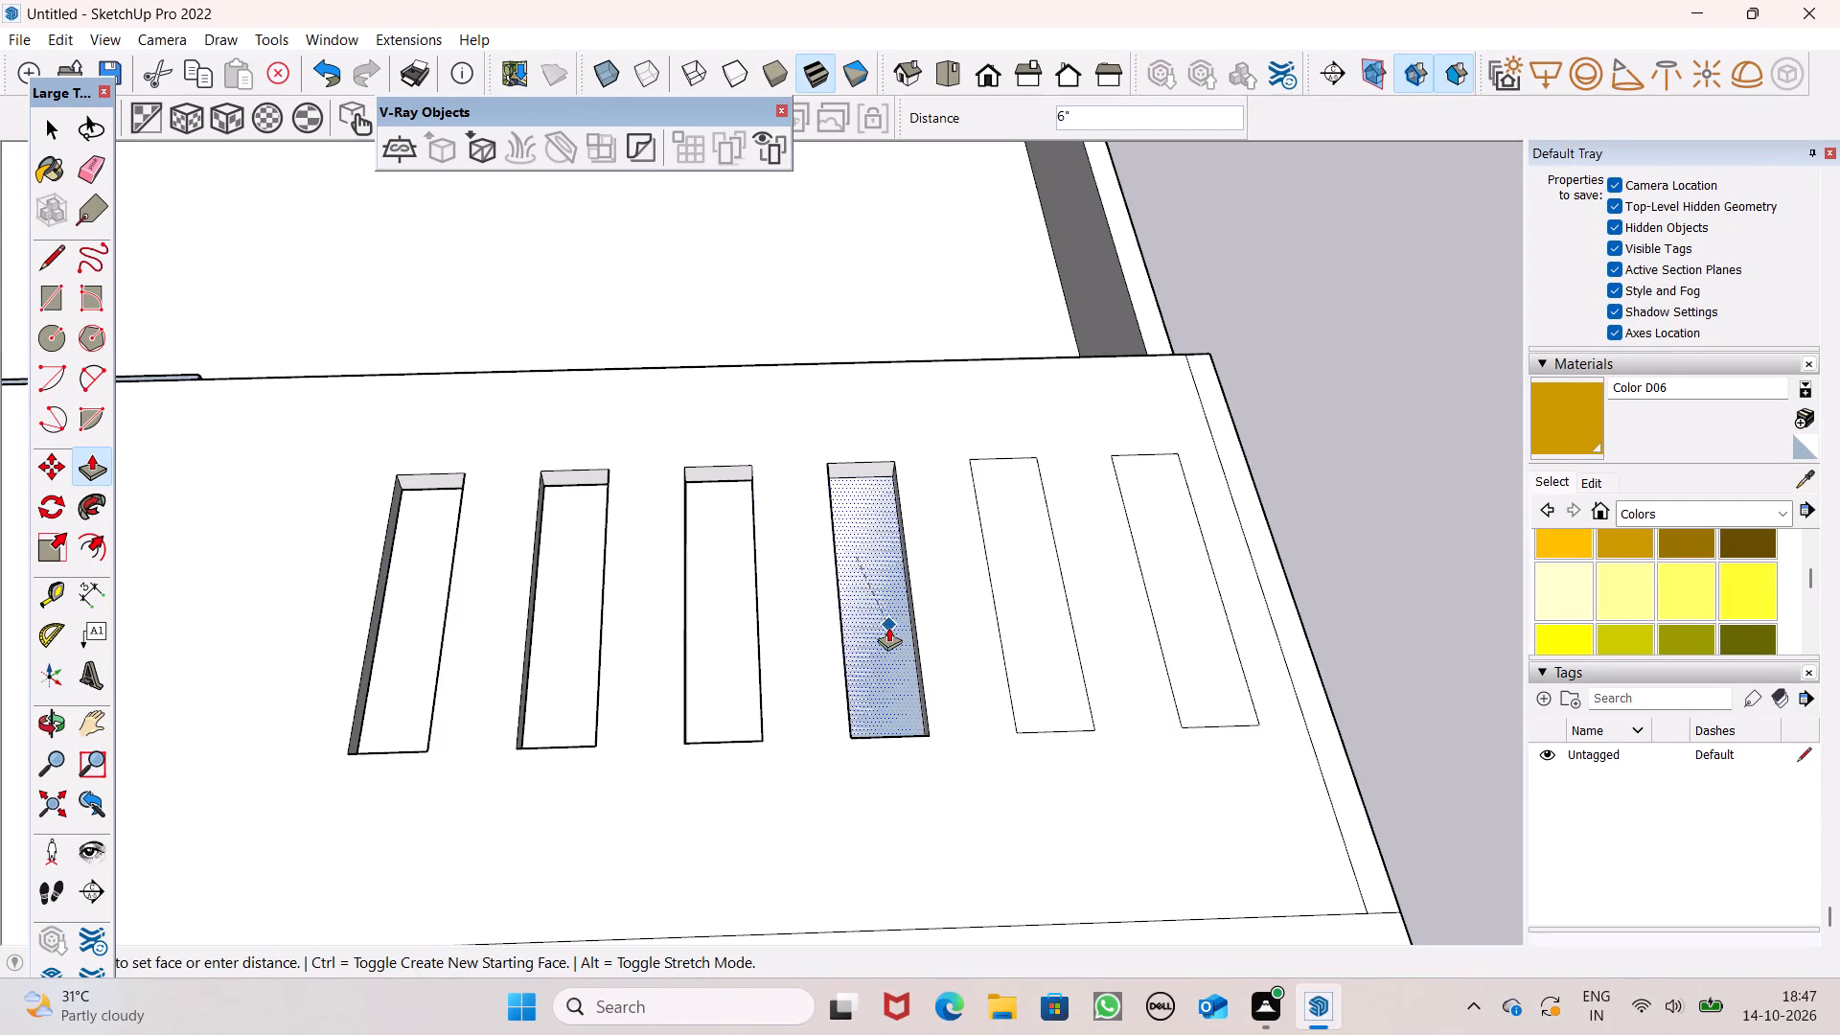
left_click_drag(888, 627, 907, 638)
left_click_drag(1028, 557, 1043, 648)
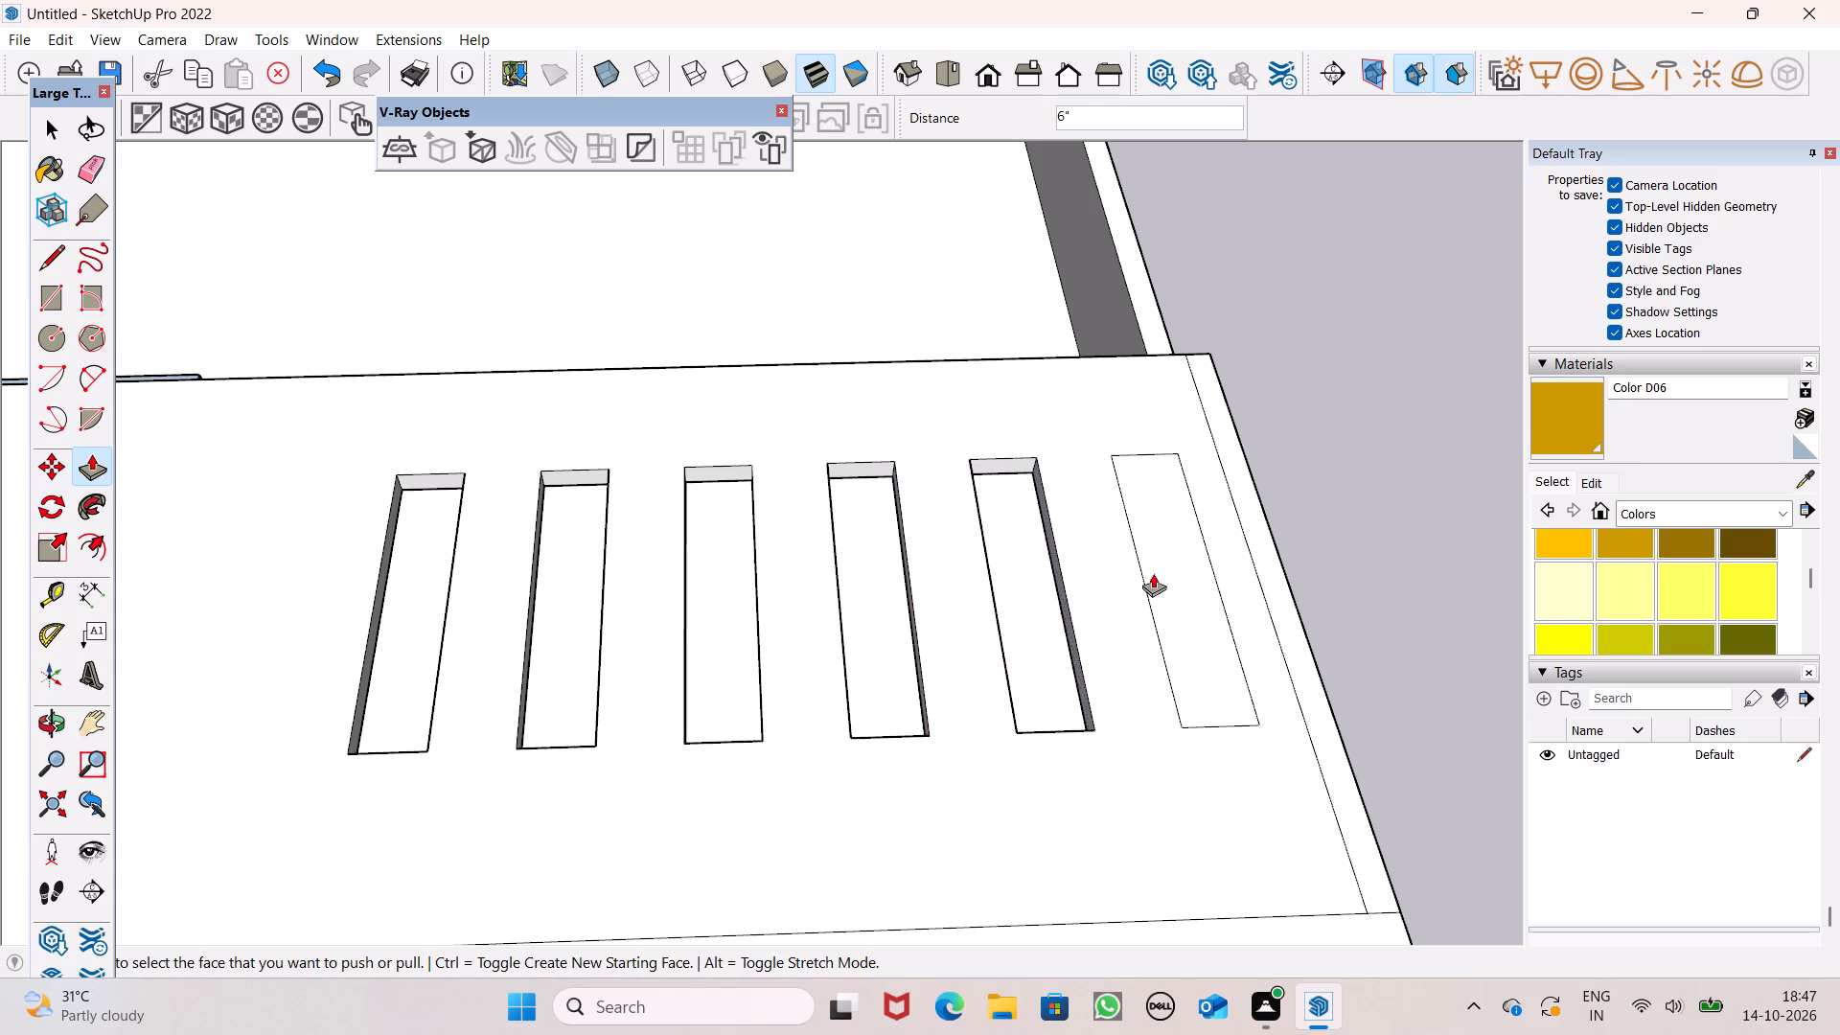
left_click_drag(1182, 561, 1205, 632)
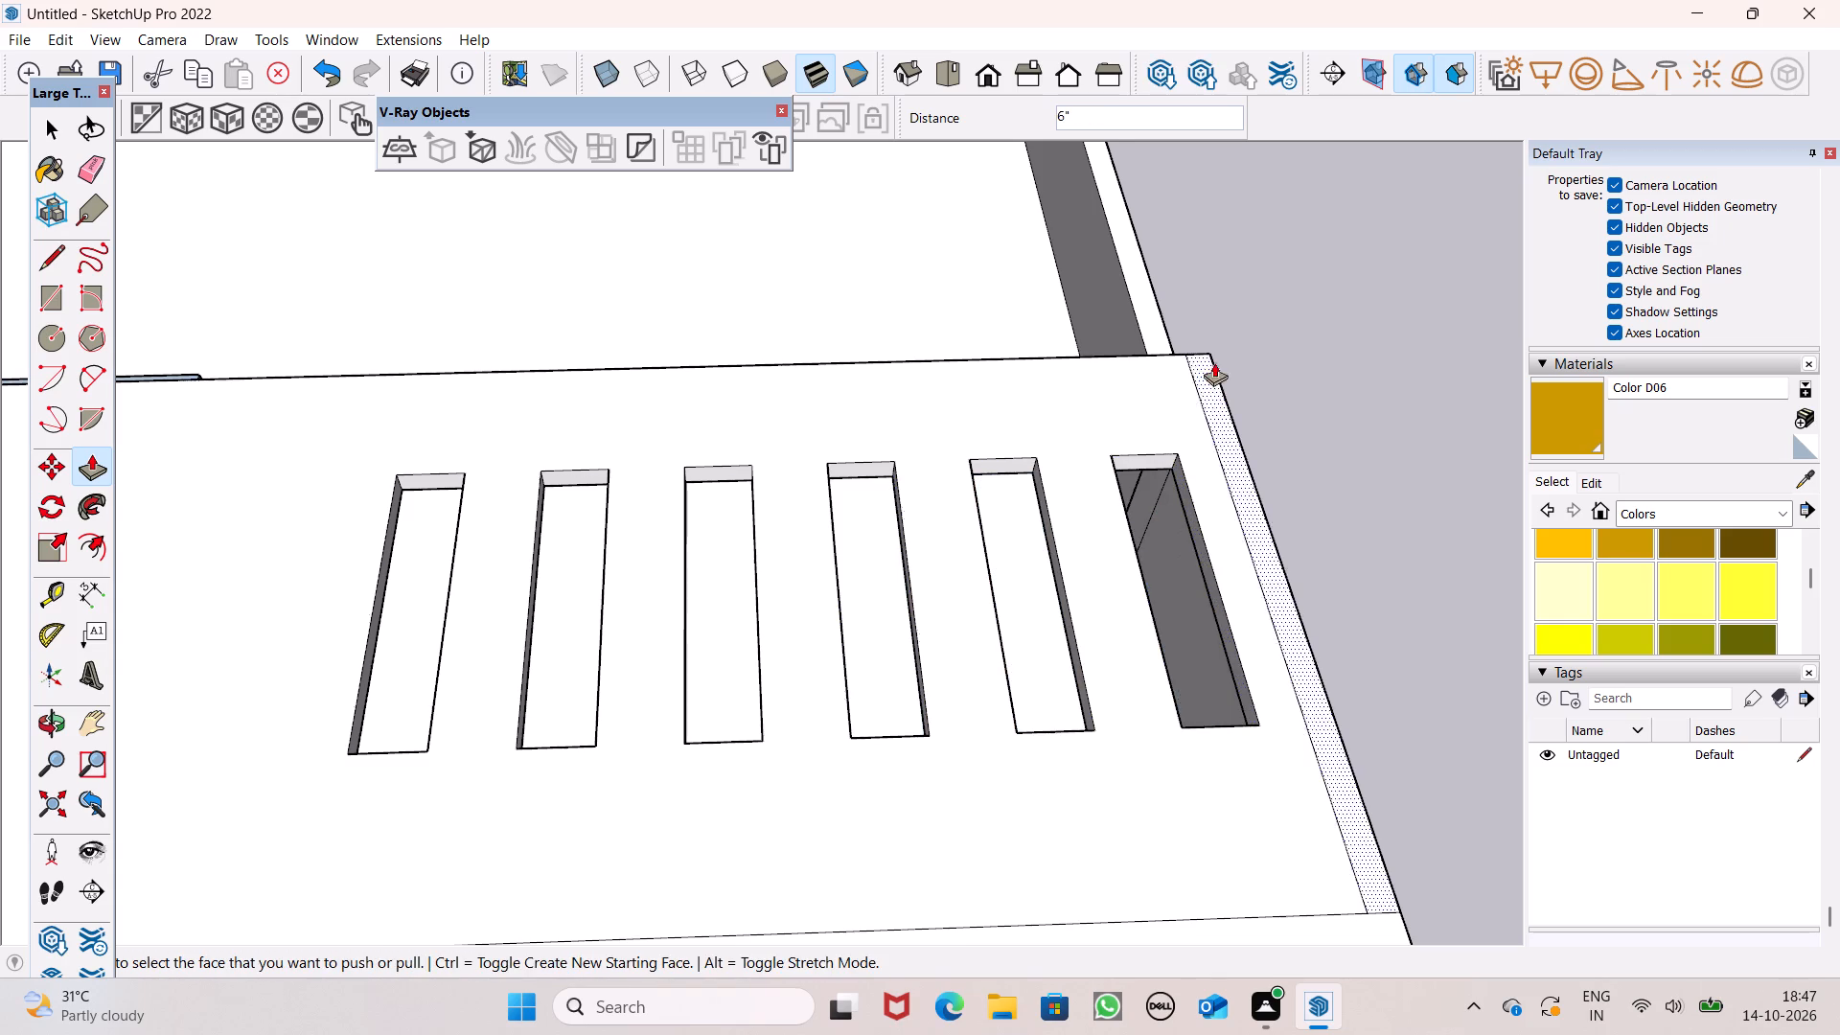
key("space")
Examine the six skylight slots from below and the top-floor front room from the front and side.
scroll(1218, 349, "down", 5)
middle_click_drag(1162, 602, 1131, 17)
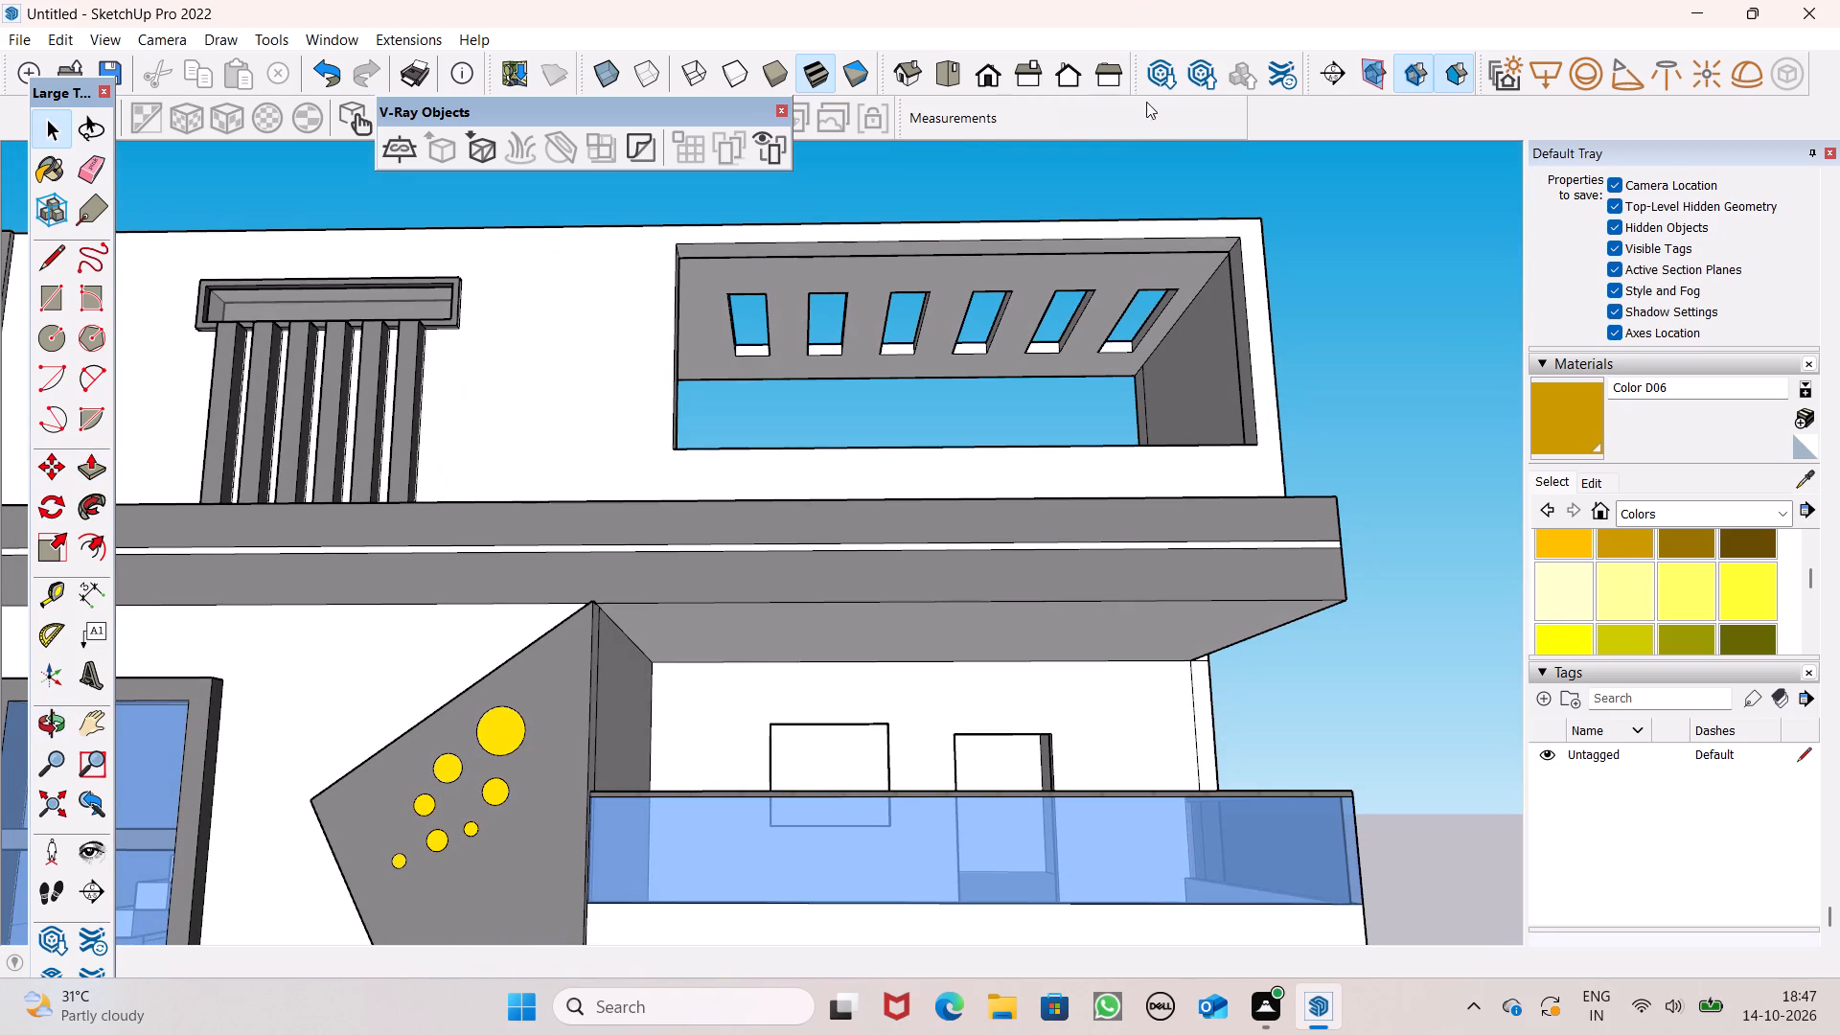
scroll(1163, 106, "down", 1)
scroll(1038, 175, "up", 2)
scroll(1031, 183, "down", 1)
scroll(1031, 183, "up", 1)
scroll(1031, 183, "down", 1)
scroll(997, 195, "up", 1)
middle_click_drag(996, 195, 276, 218)
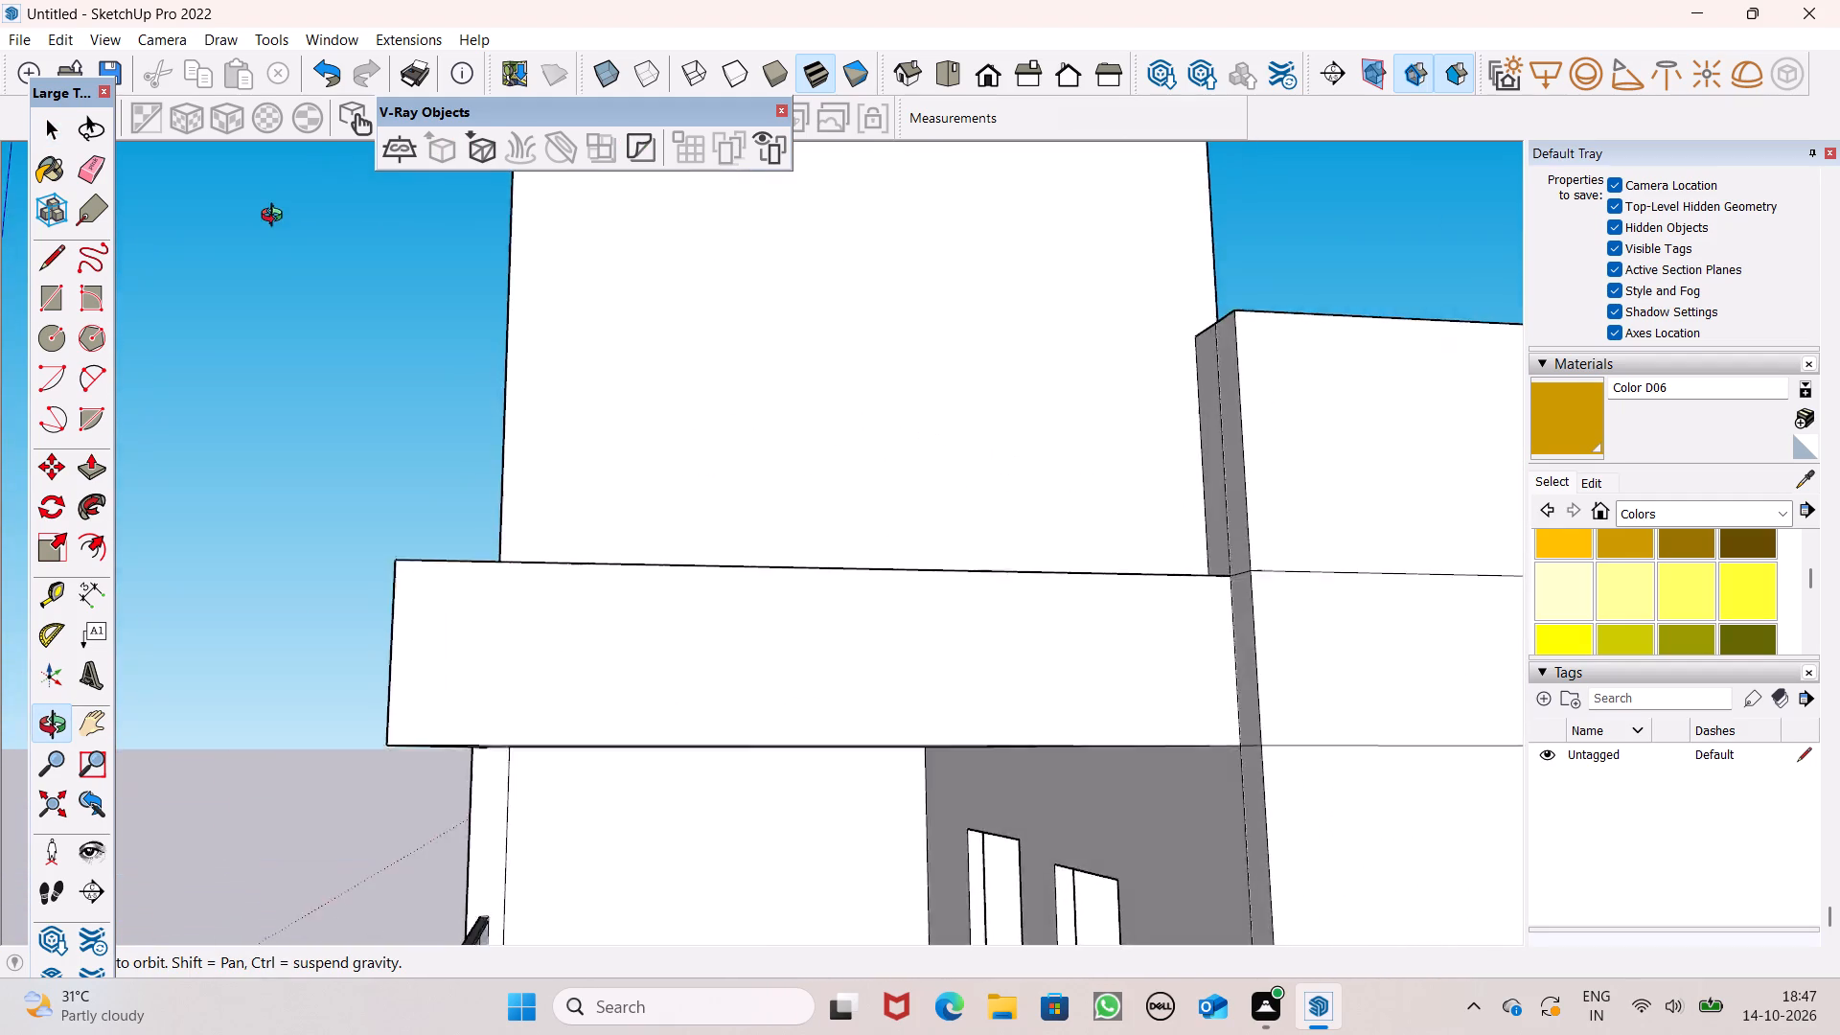
middle_click_drag(276, 218, 1003, 395)
scroll(1013, 321, "down", 1)
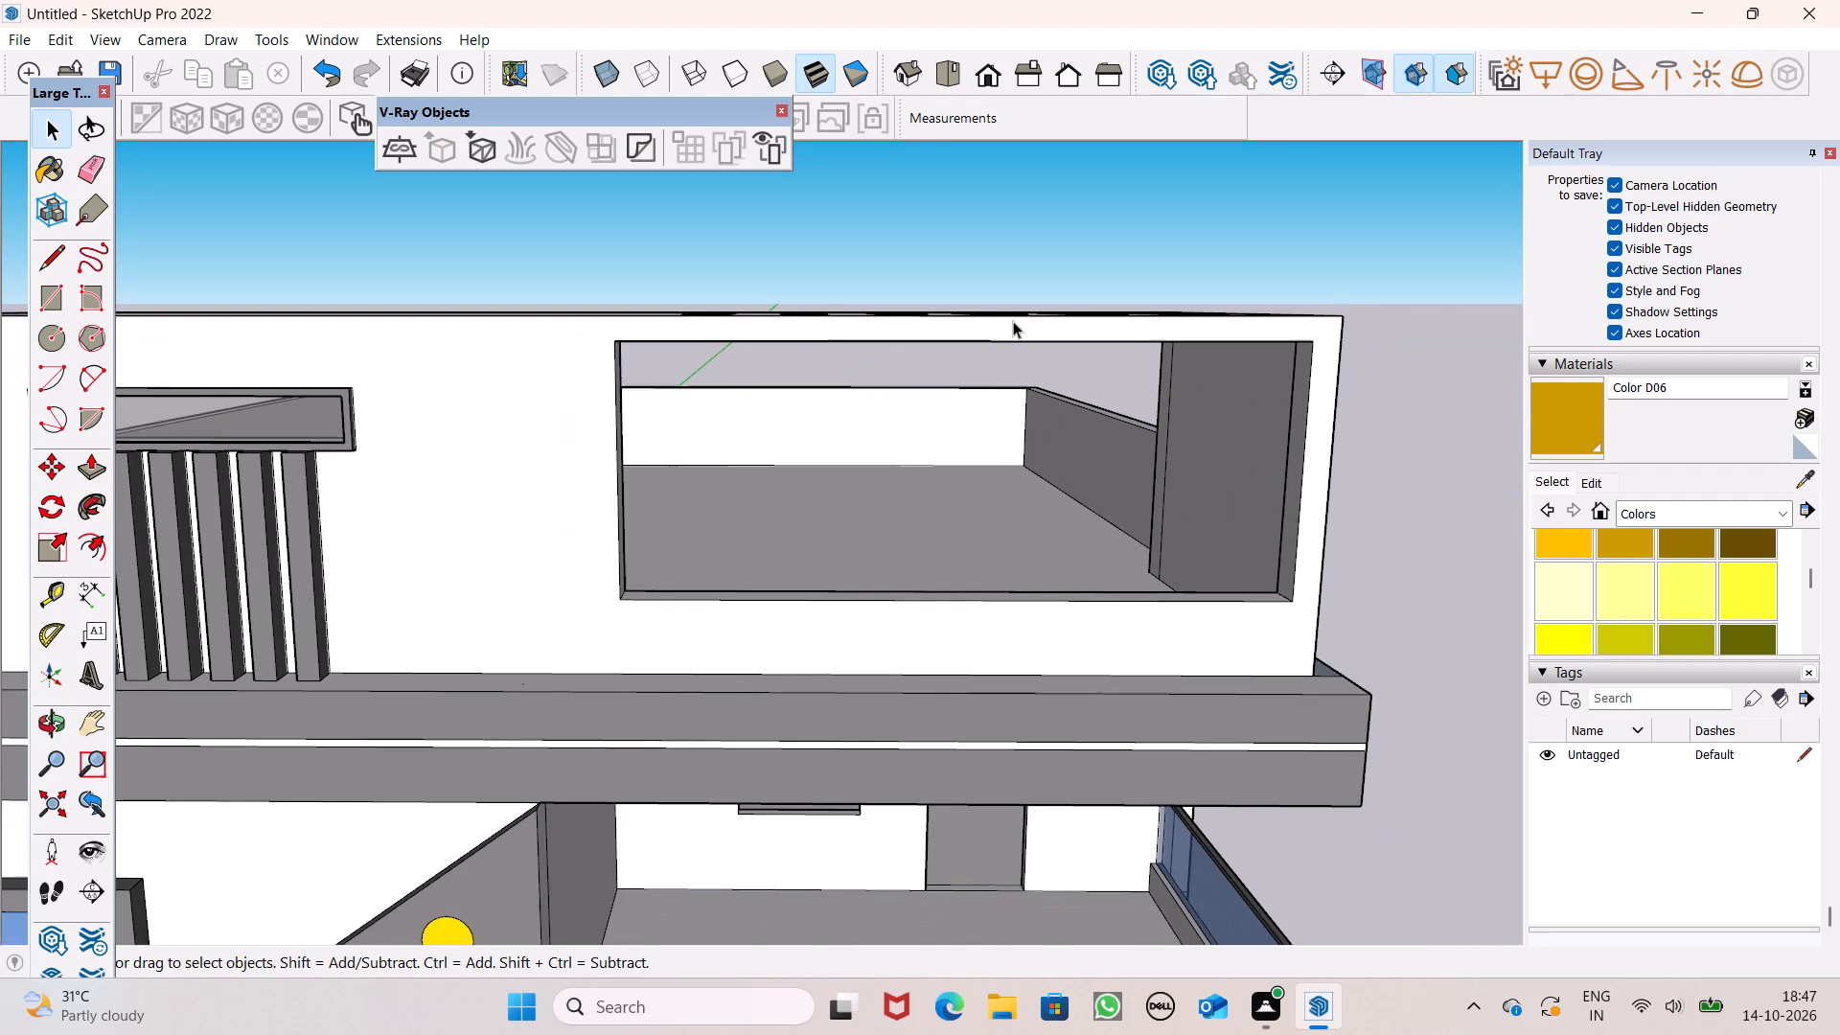
scroll(1013, 321, "down", 1)
scroll(914, 339, "down", 4)
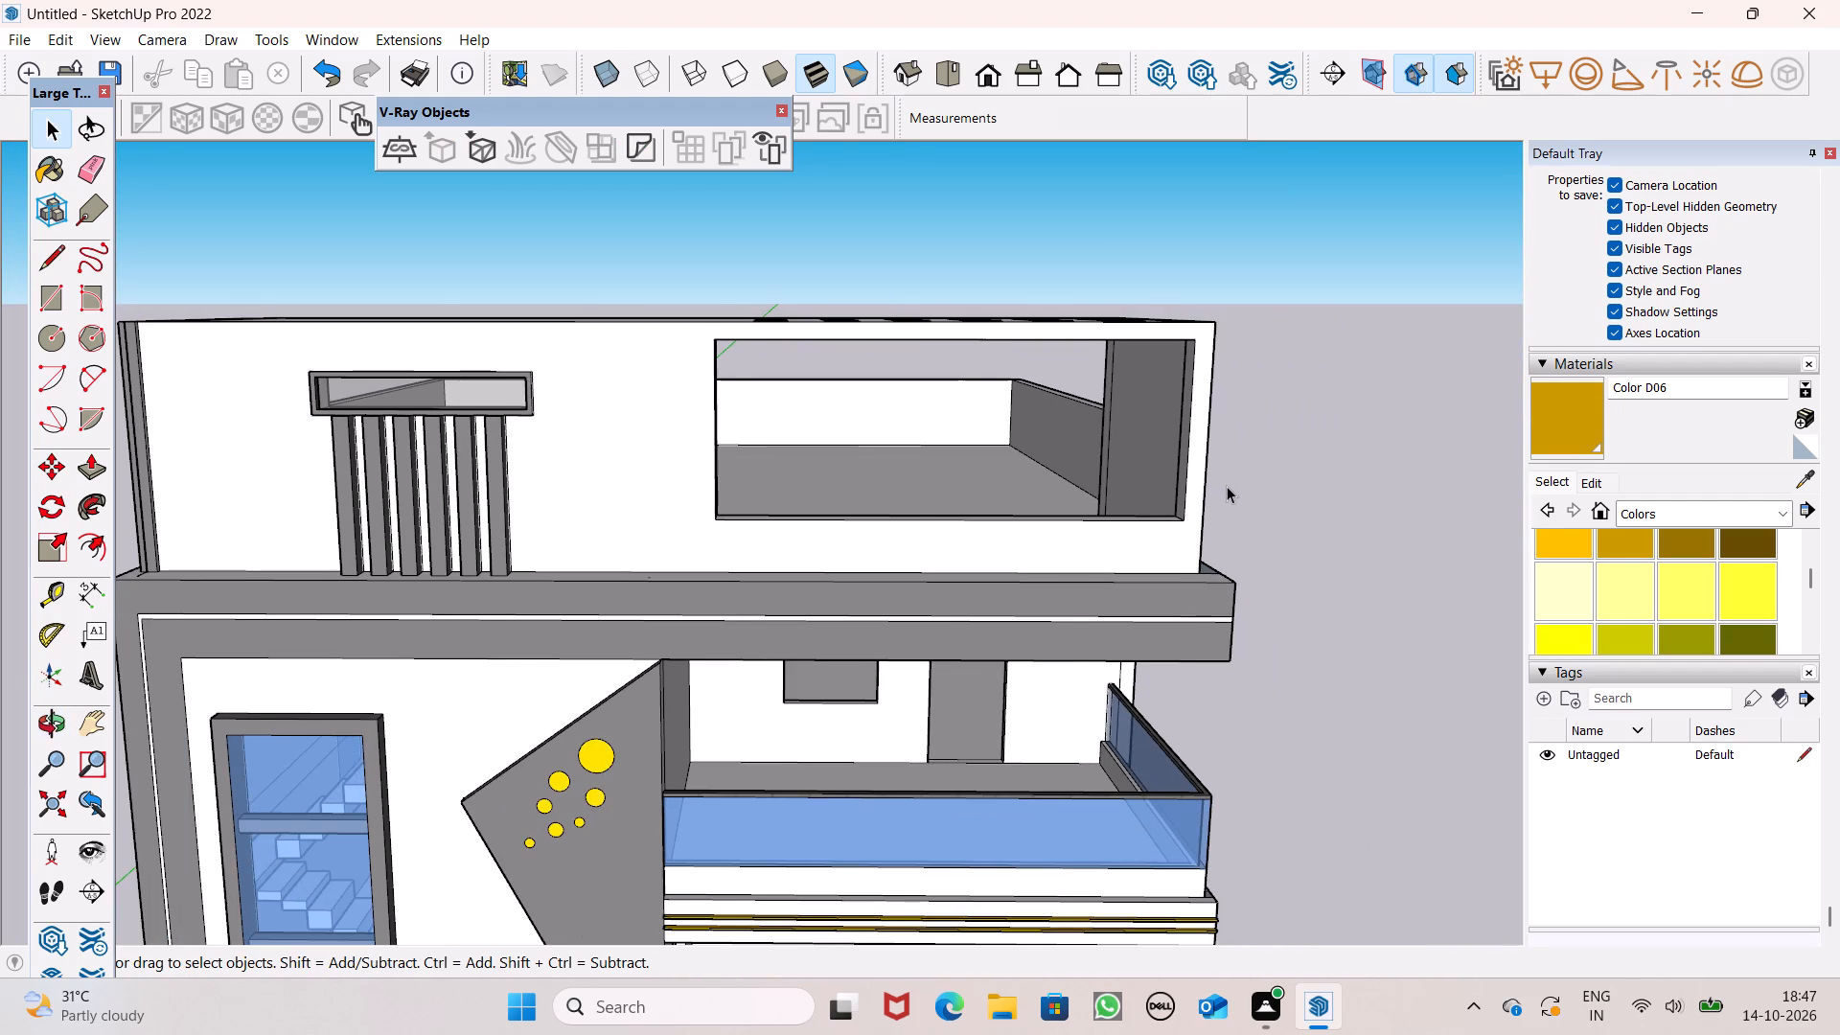
scroll(1227, 486, "up", 1)
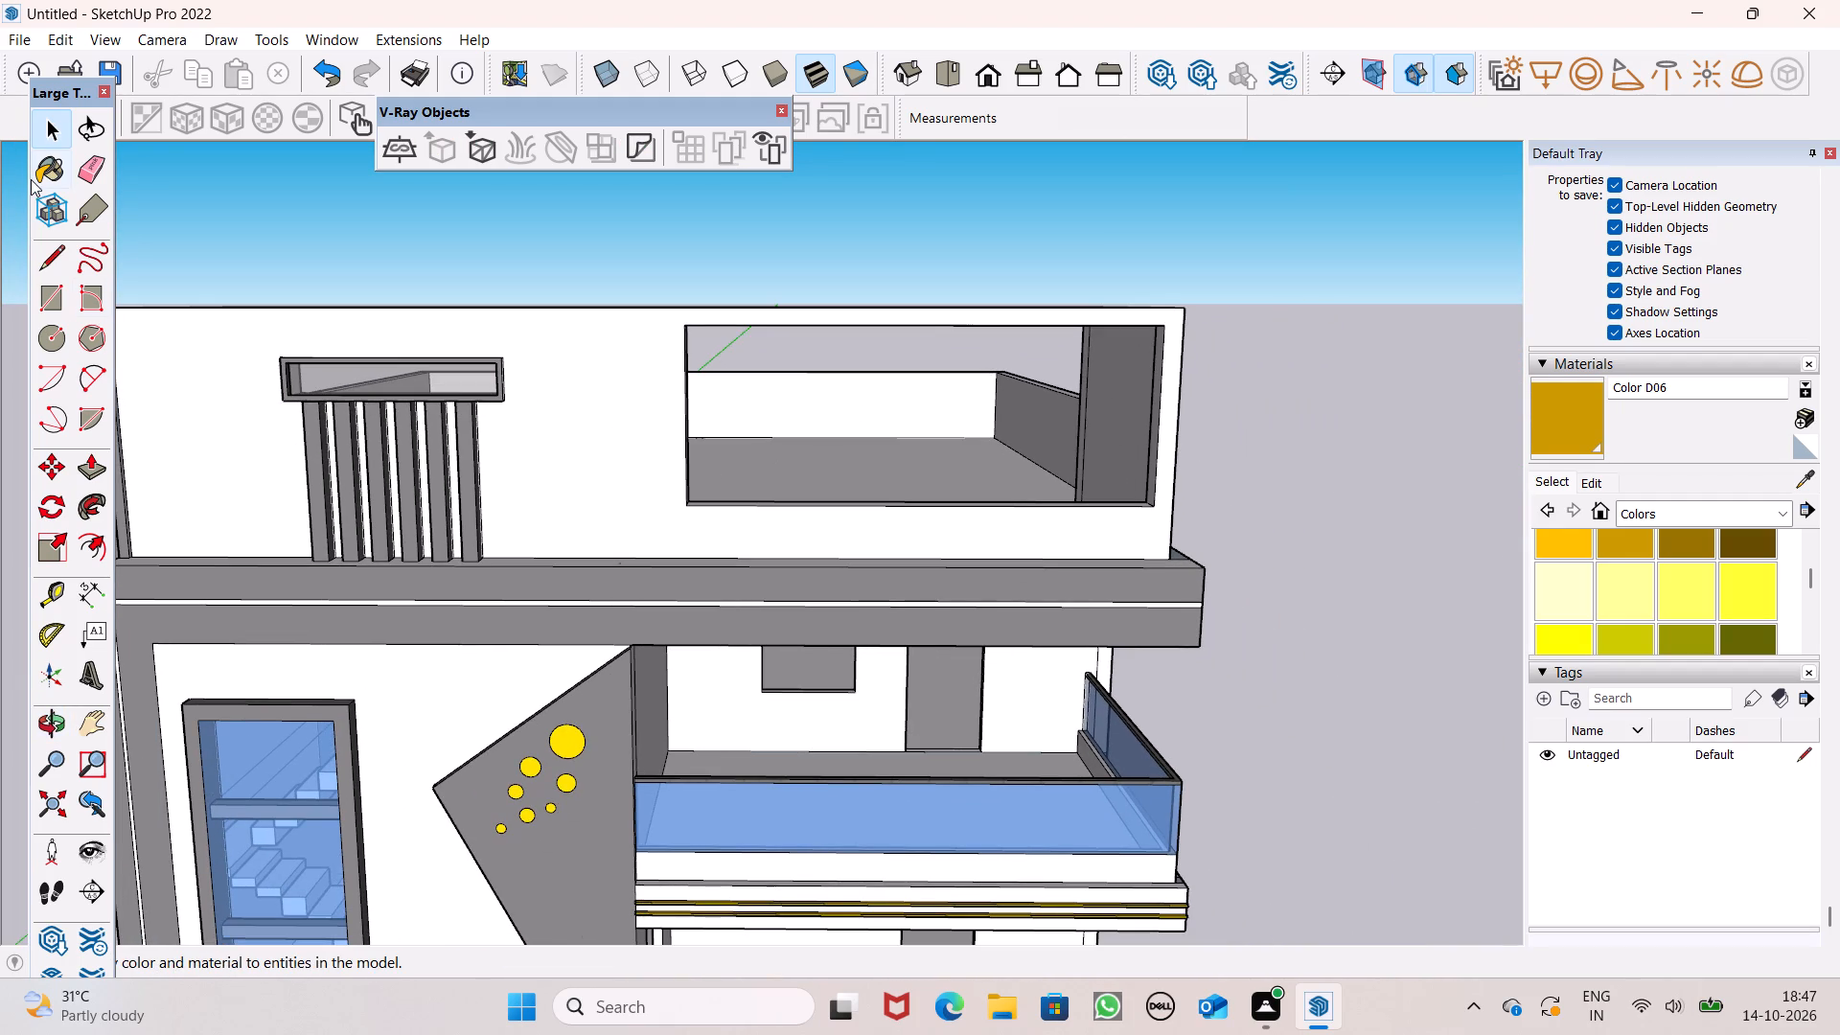
Draw a vertical line about 2' 1 7/8" long from the front opening's lower left corner down to the projecting slab.
left_click(69, 266)
scroll(539, 502, "up", 6)
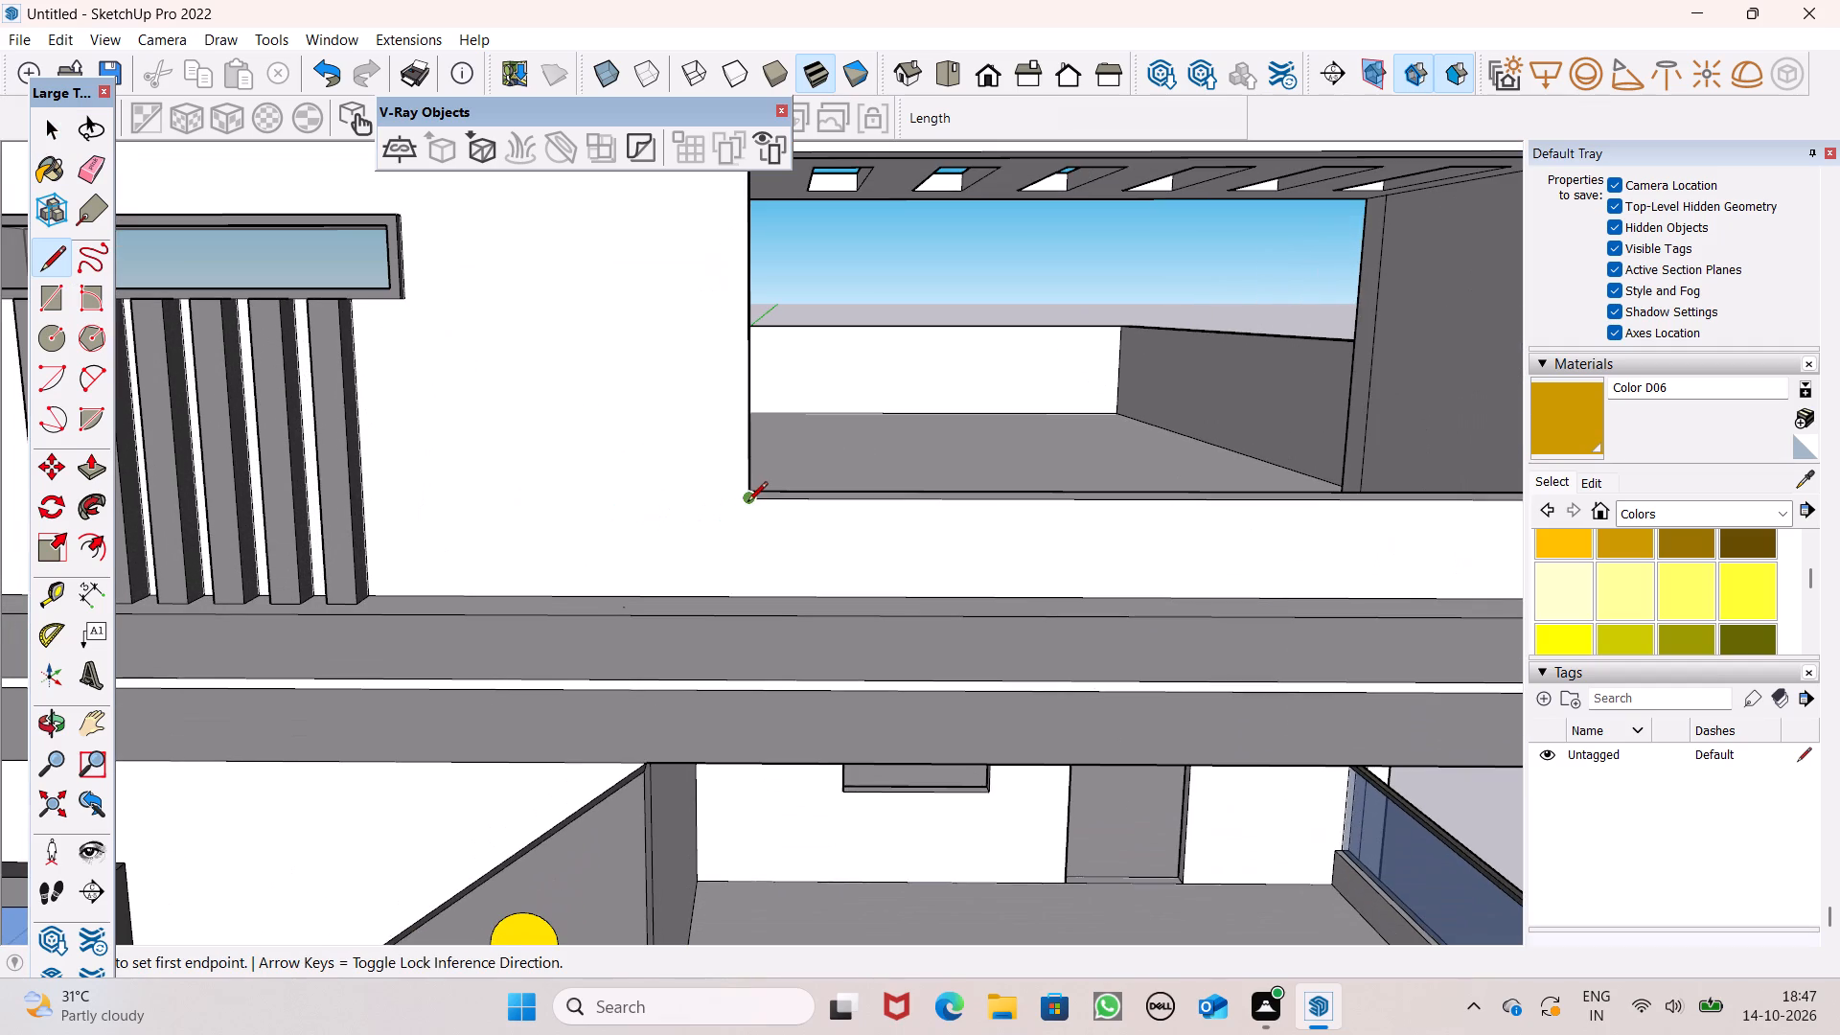
left_click_drag(747, 503, 749, 514)
left_click(750, 594)
key("space")
Draw a thin rectangle about 1 3/8" by 19' 6 7/16" below the front opening, from the vertical line to the wall's right edge.
scroll(720, 481, "down", 5)
scroll(720, 481, "up", 1)
scroll(720, 498, "down", 1)
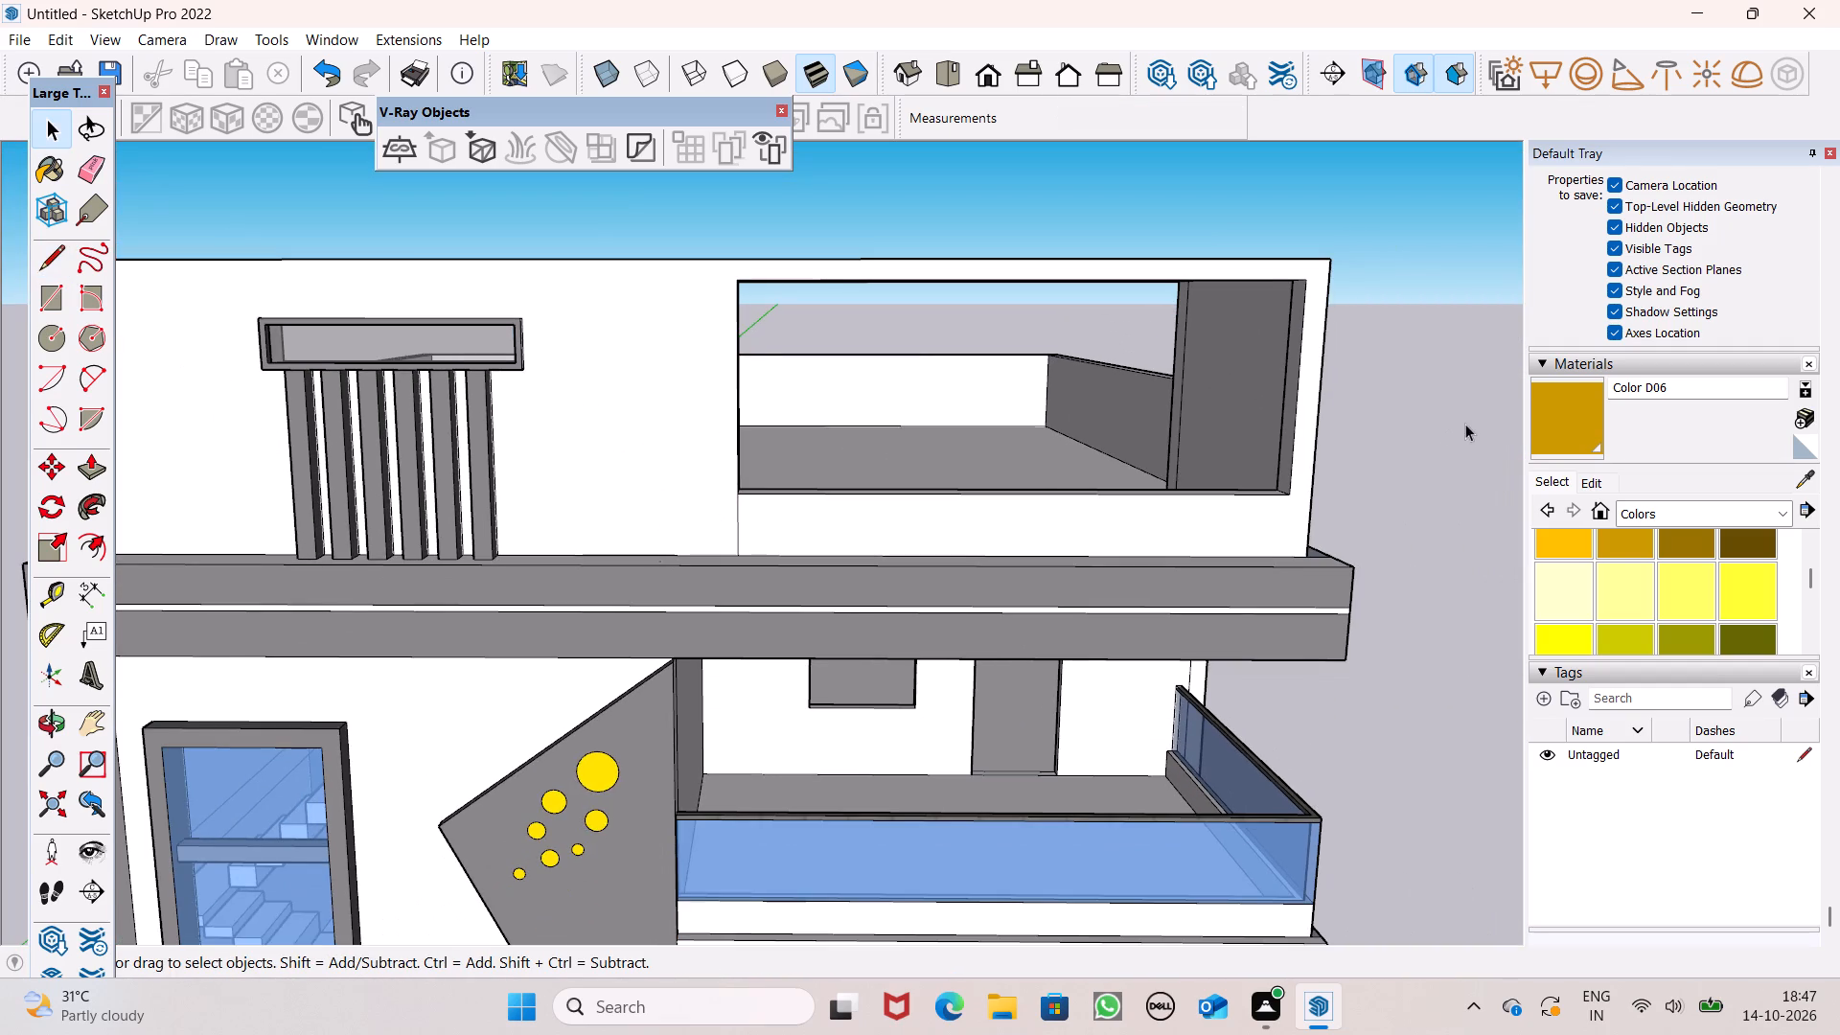
scroll(1468, 424, "up", 2)
scroll(1468, 426, "down", 1)
left_click(58, 304)
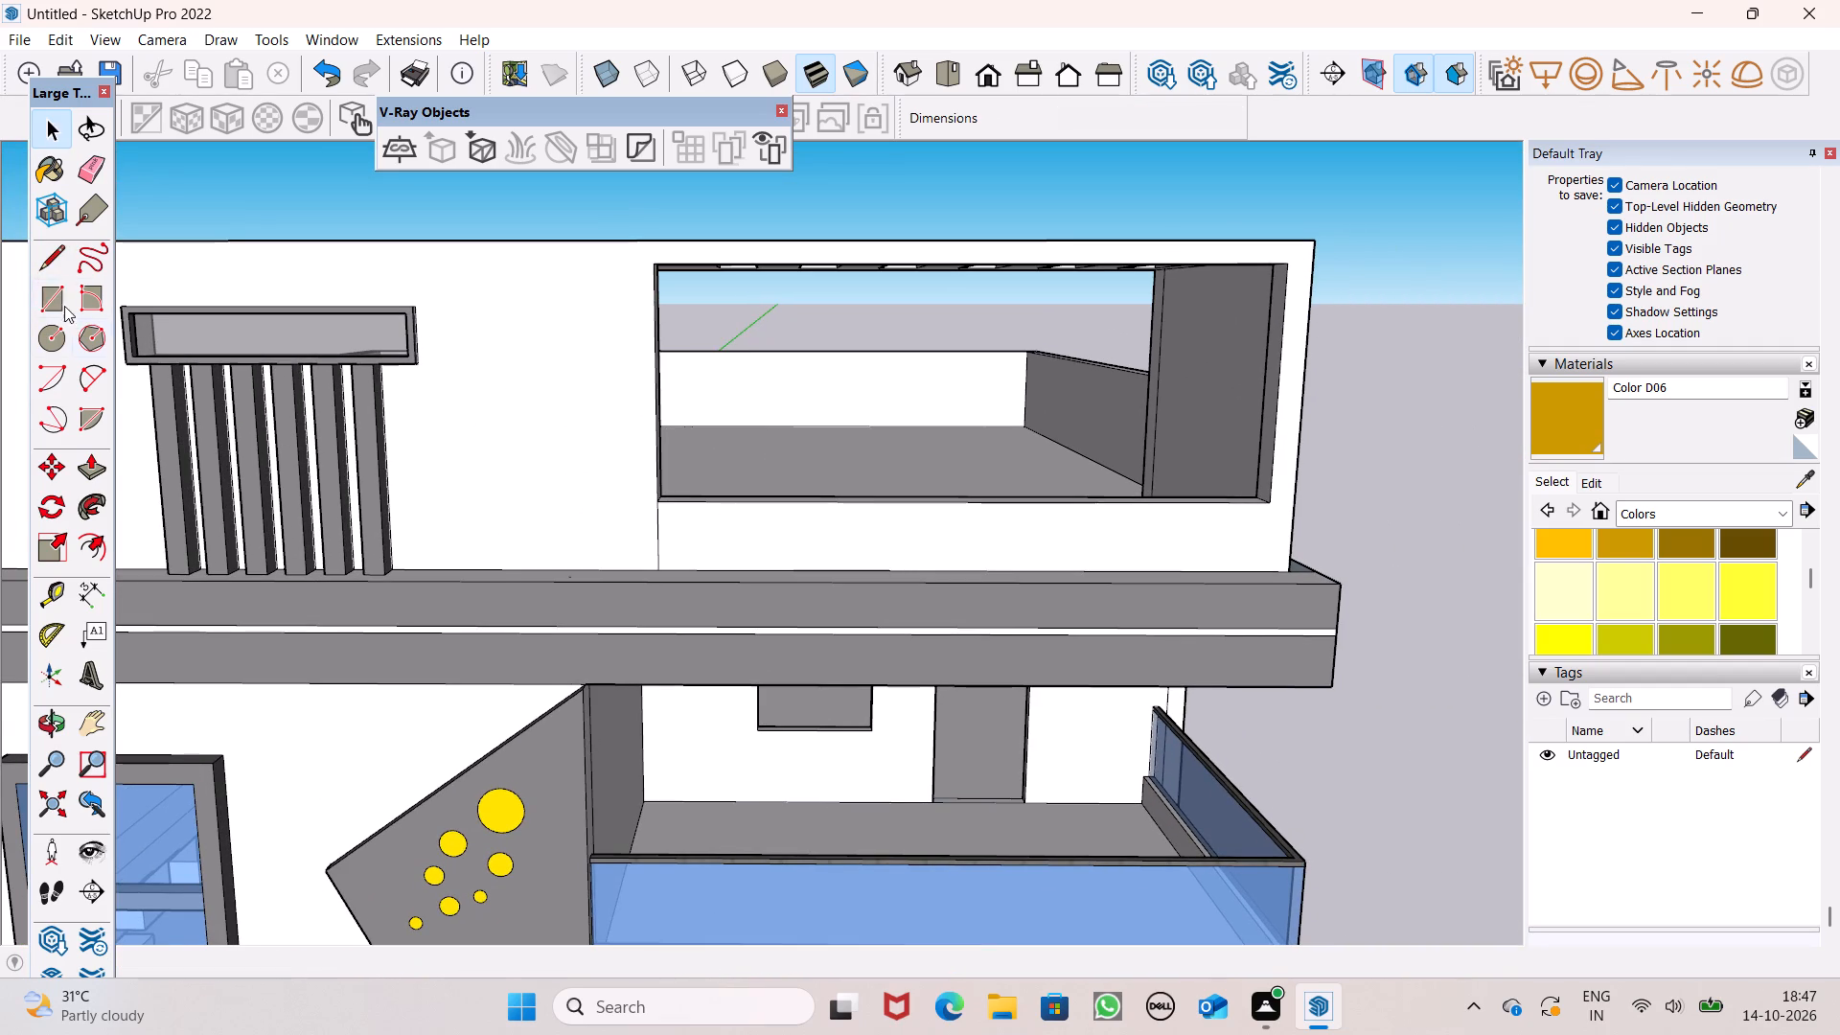
scroll(462, 468, "down", 1)
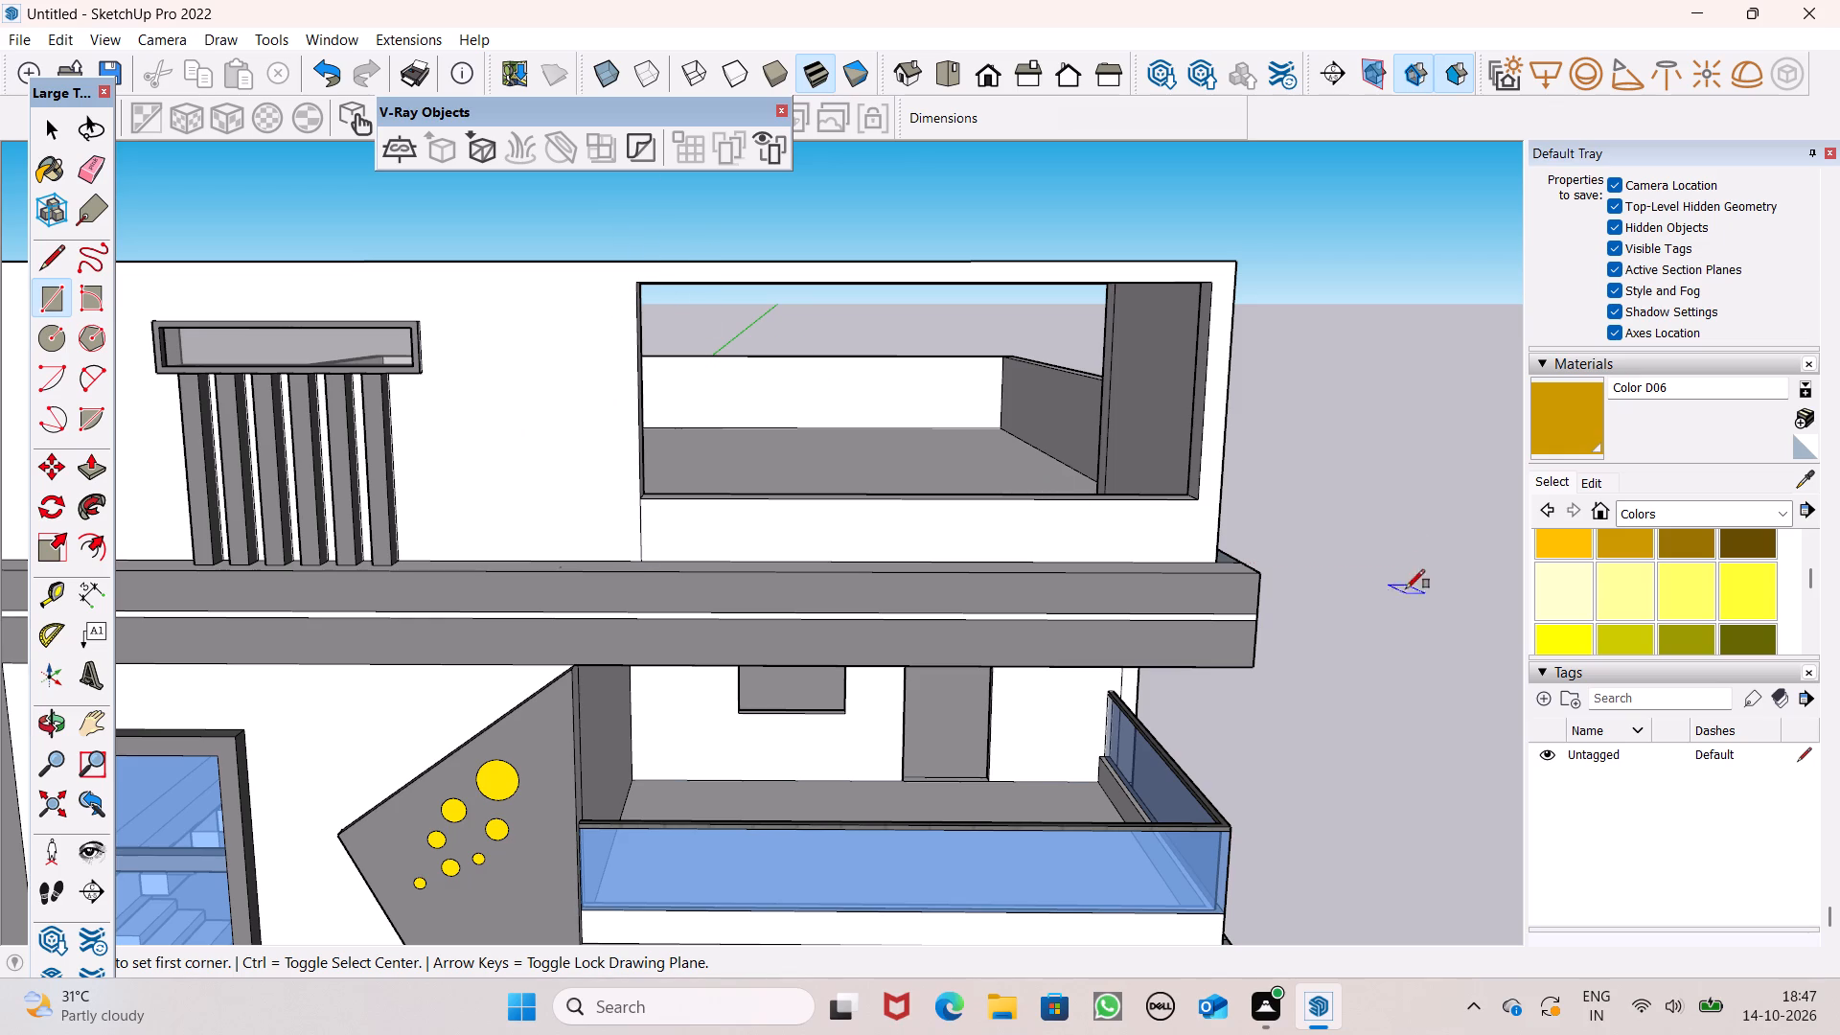
scroll(1352, 521, "up", 4)
scroll(462, 521, "up", 4)
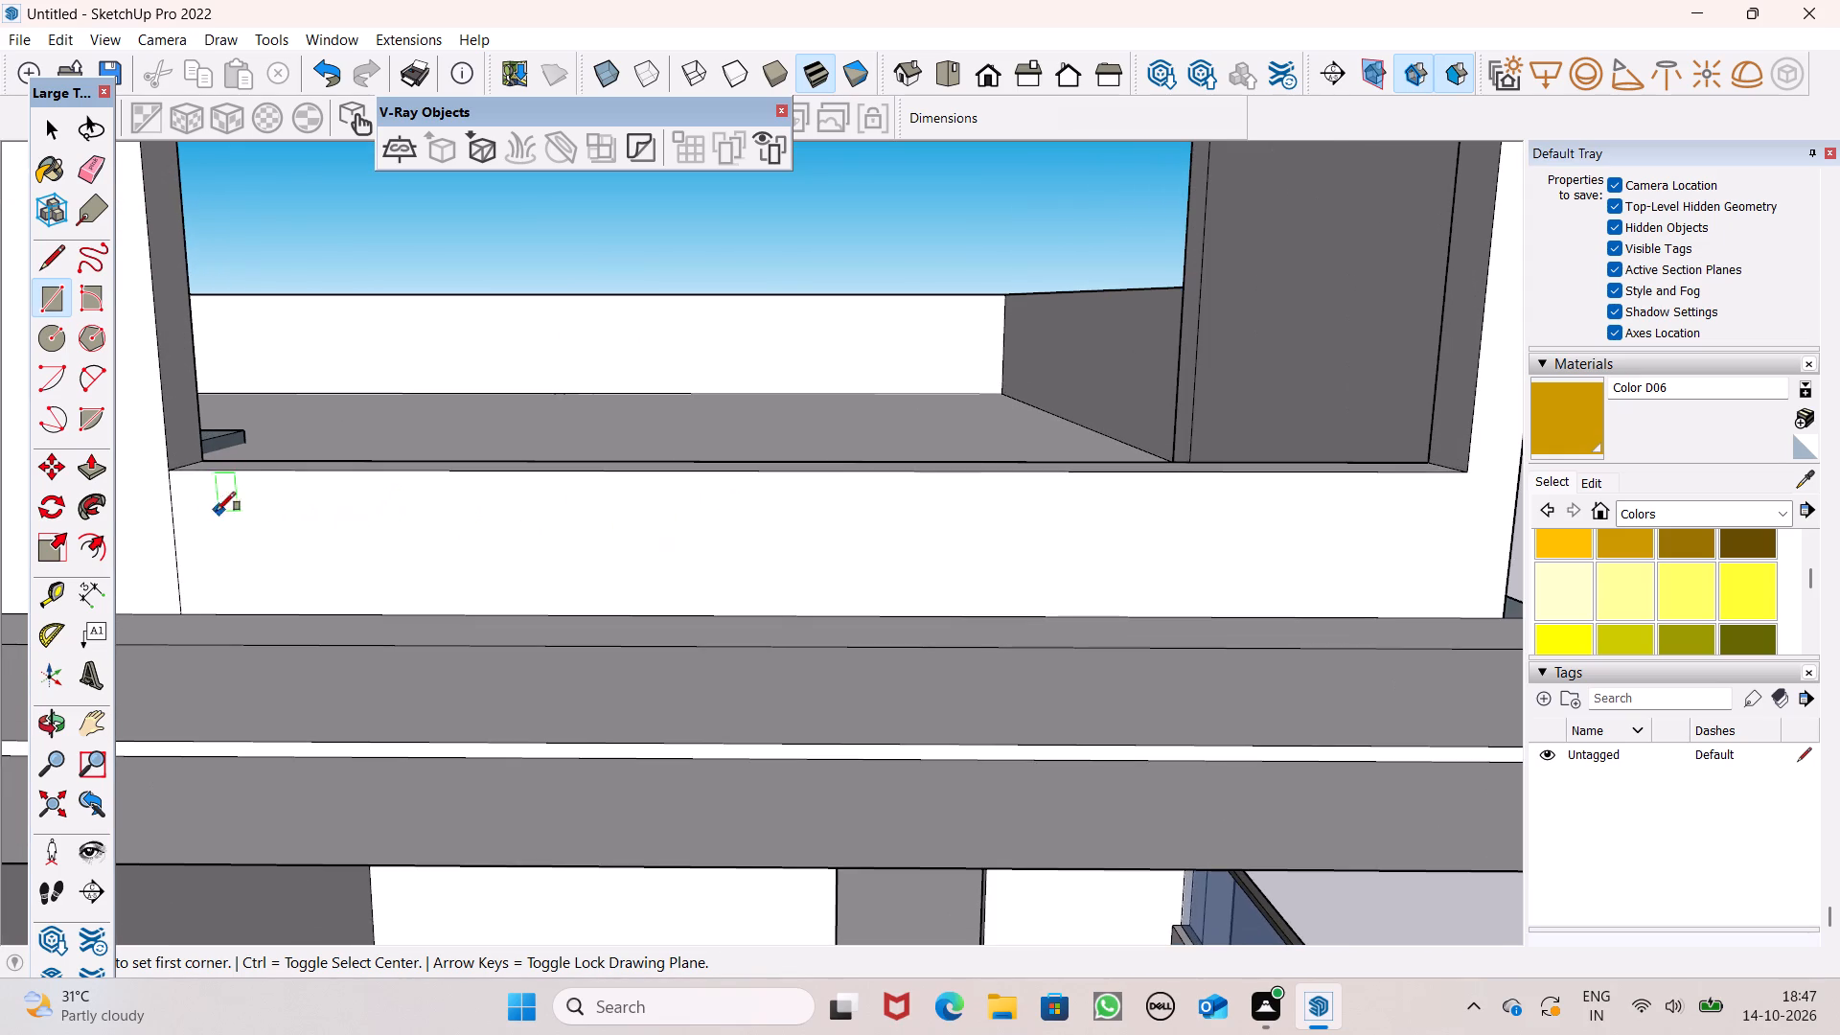
left_click_drag(176, 500, 192, 508)
scroll(512, 552, "down", 4)
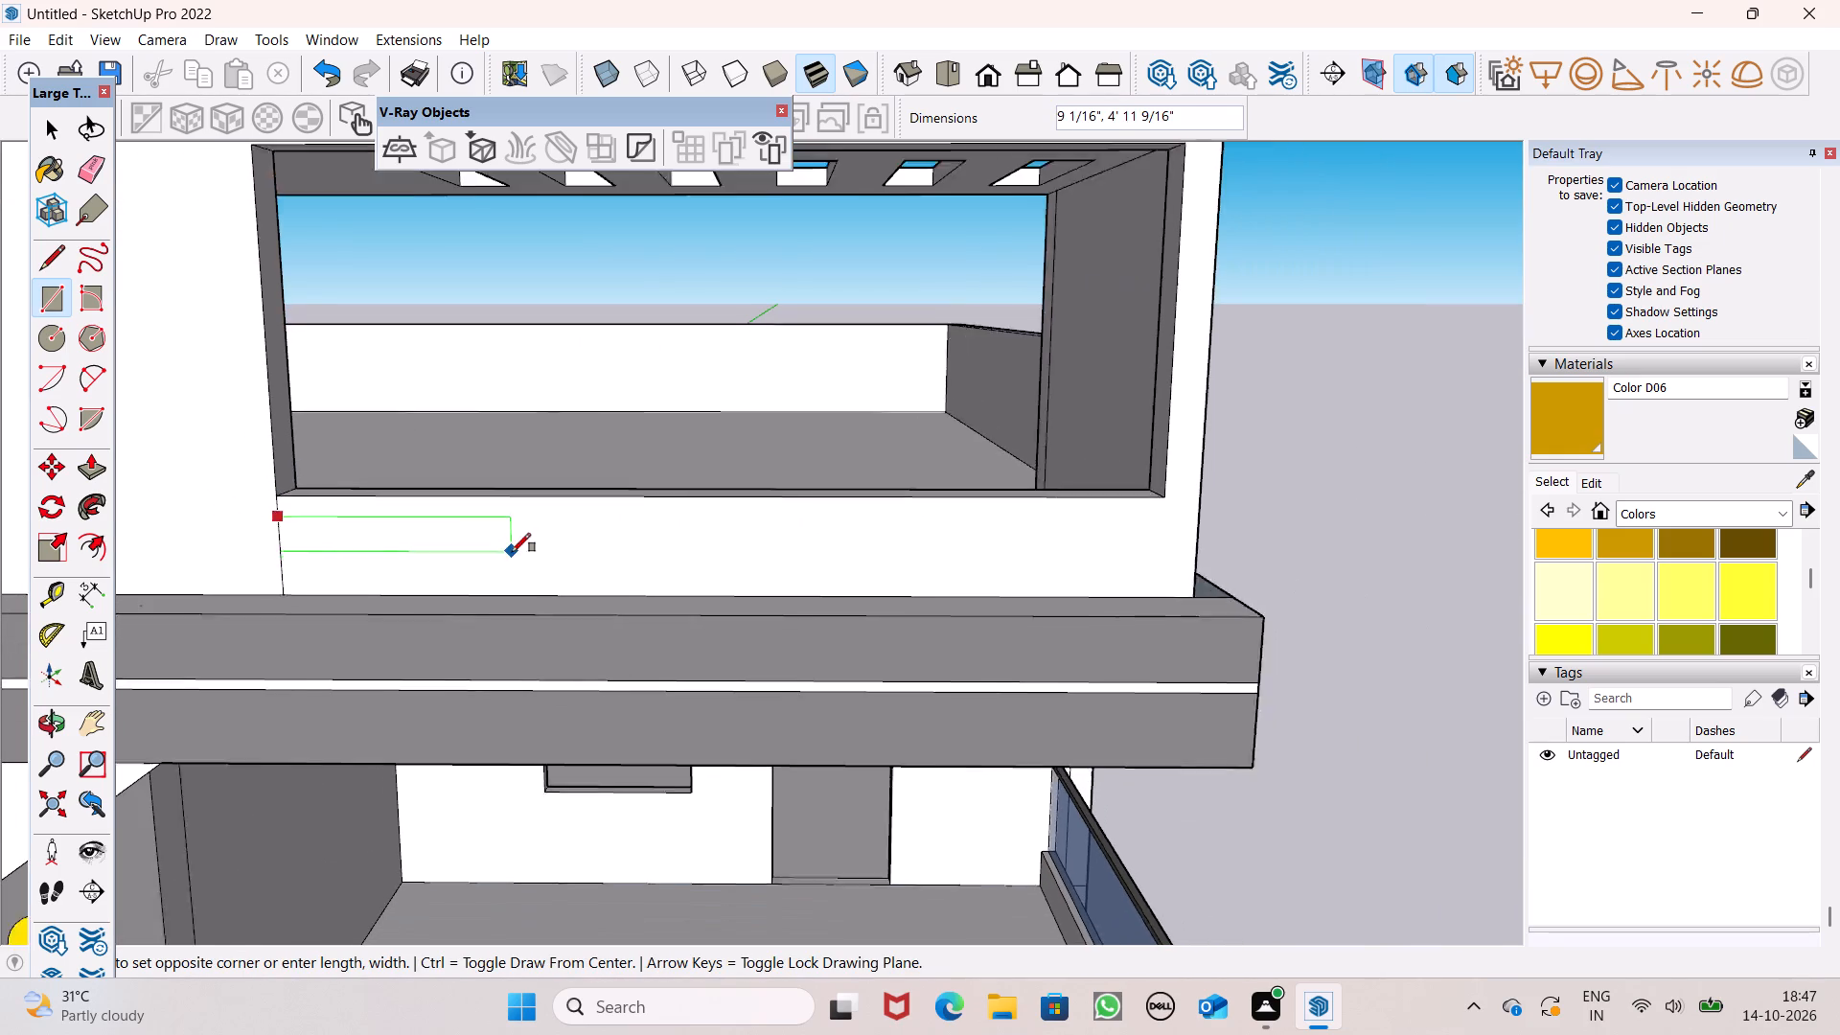
scroll(512, 552, "down", 1)
scroll(1133, 549, "up", 6)
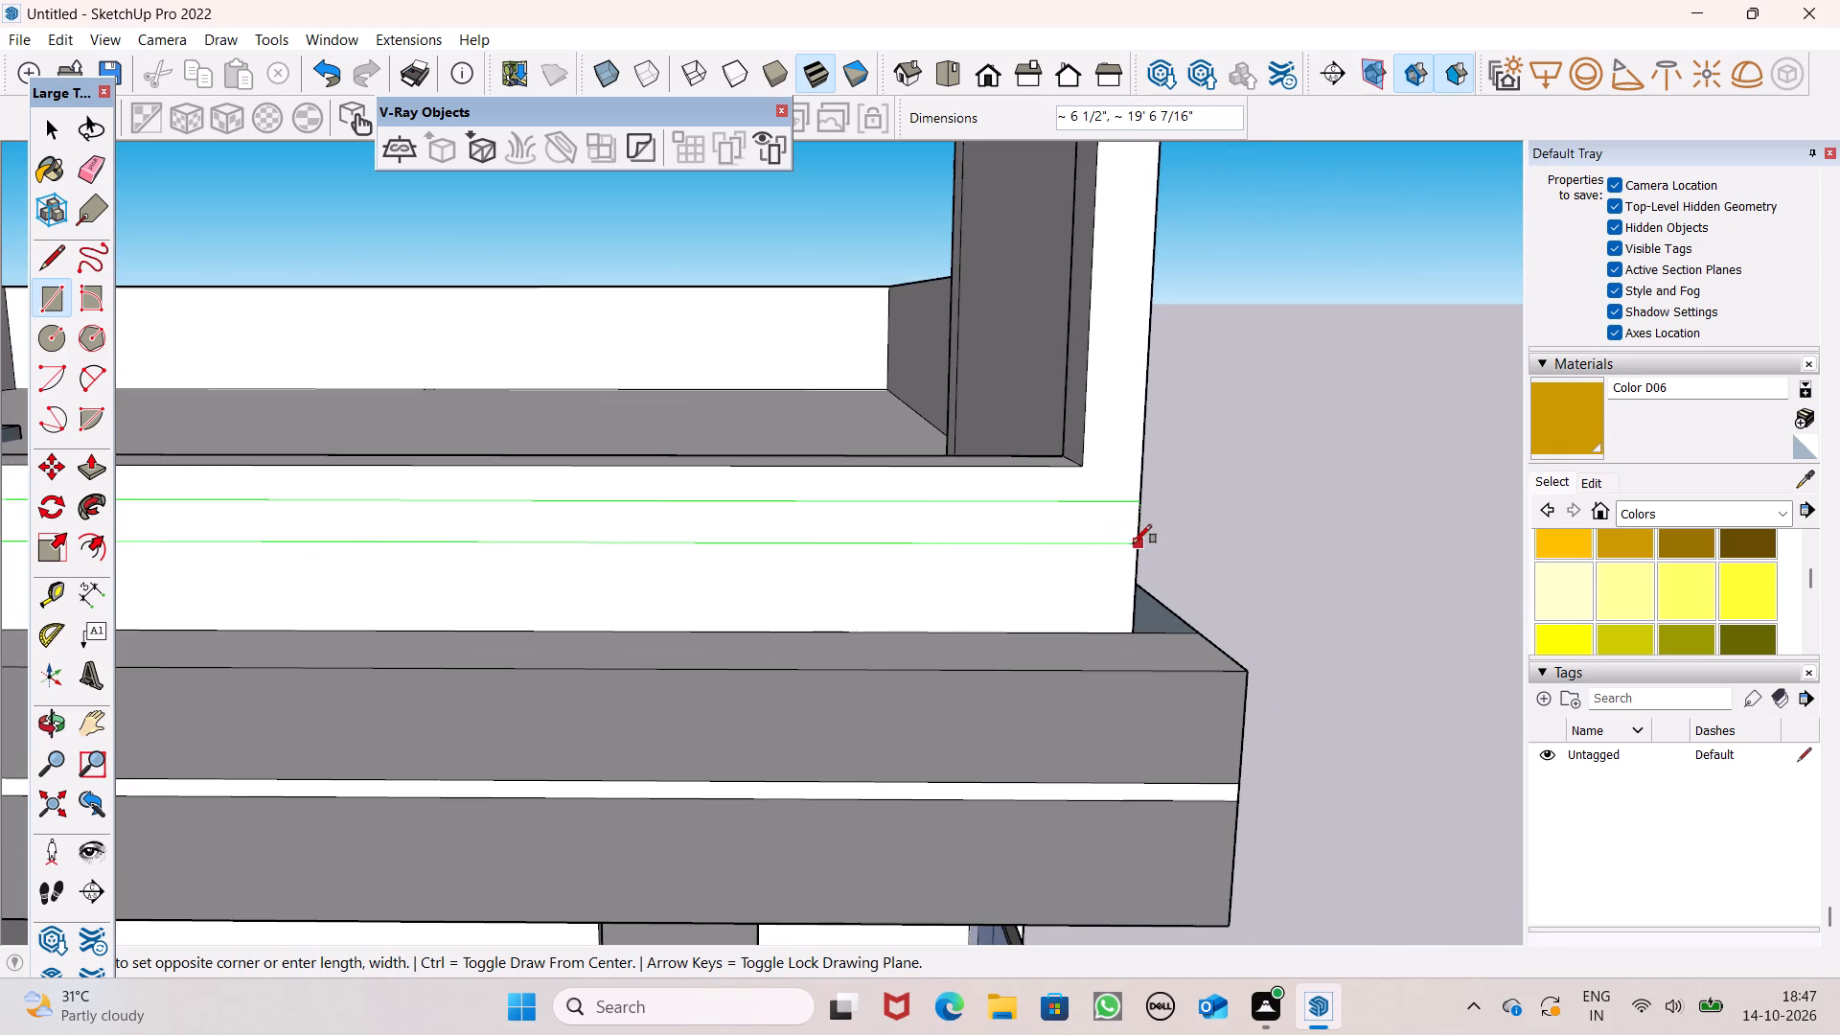
scroll(1127, 531, "up", 6)
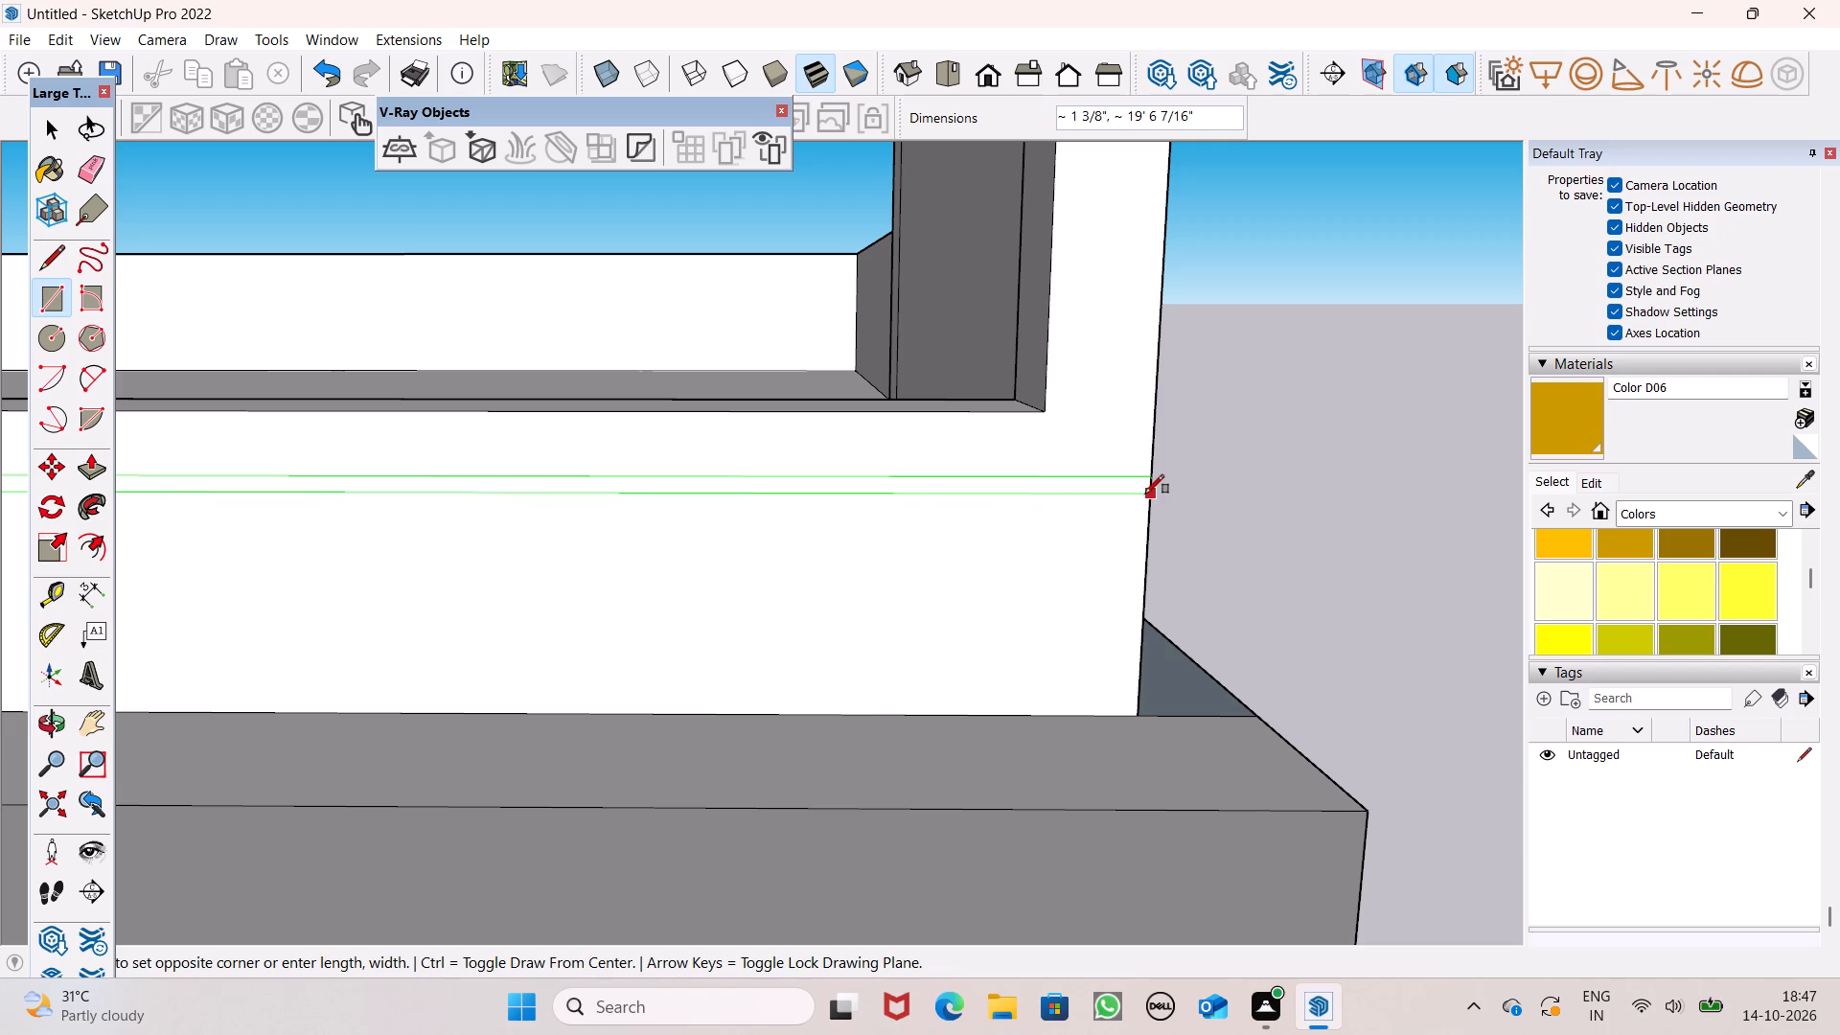
left_click(1149, 497)
scroll(1207, 451, "down", 4)
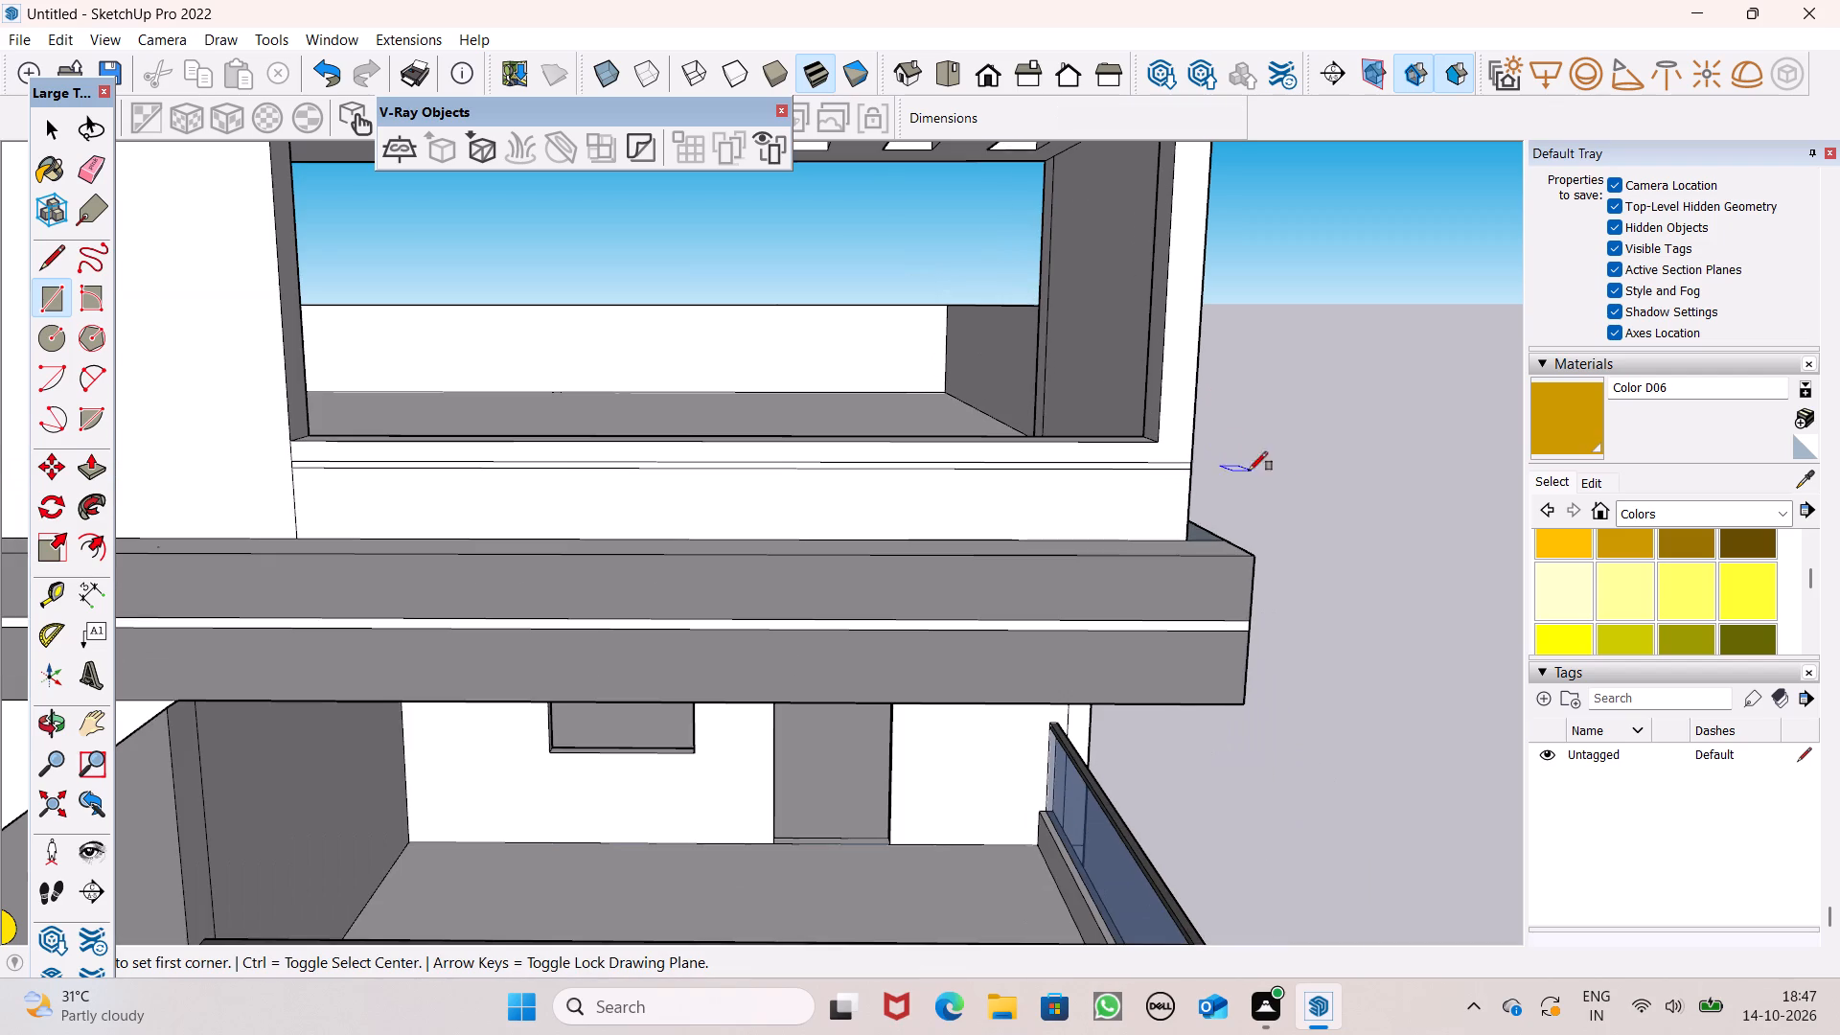
key("space")
Copy the thin rectangle straight down the wall to form a second parallel band below the front opening.
scroll(481, 467, "up", 7)
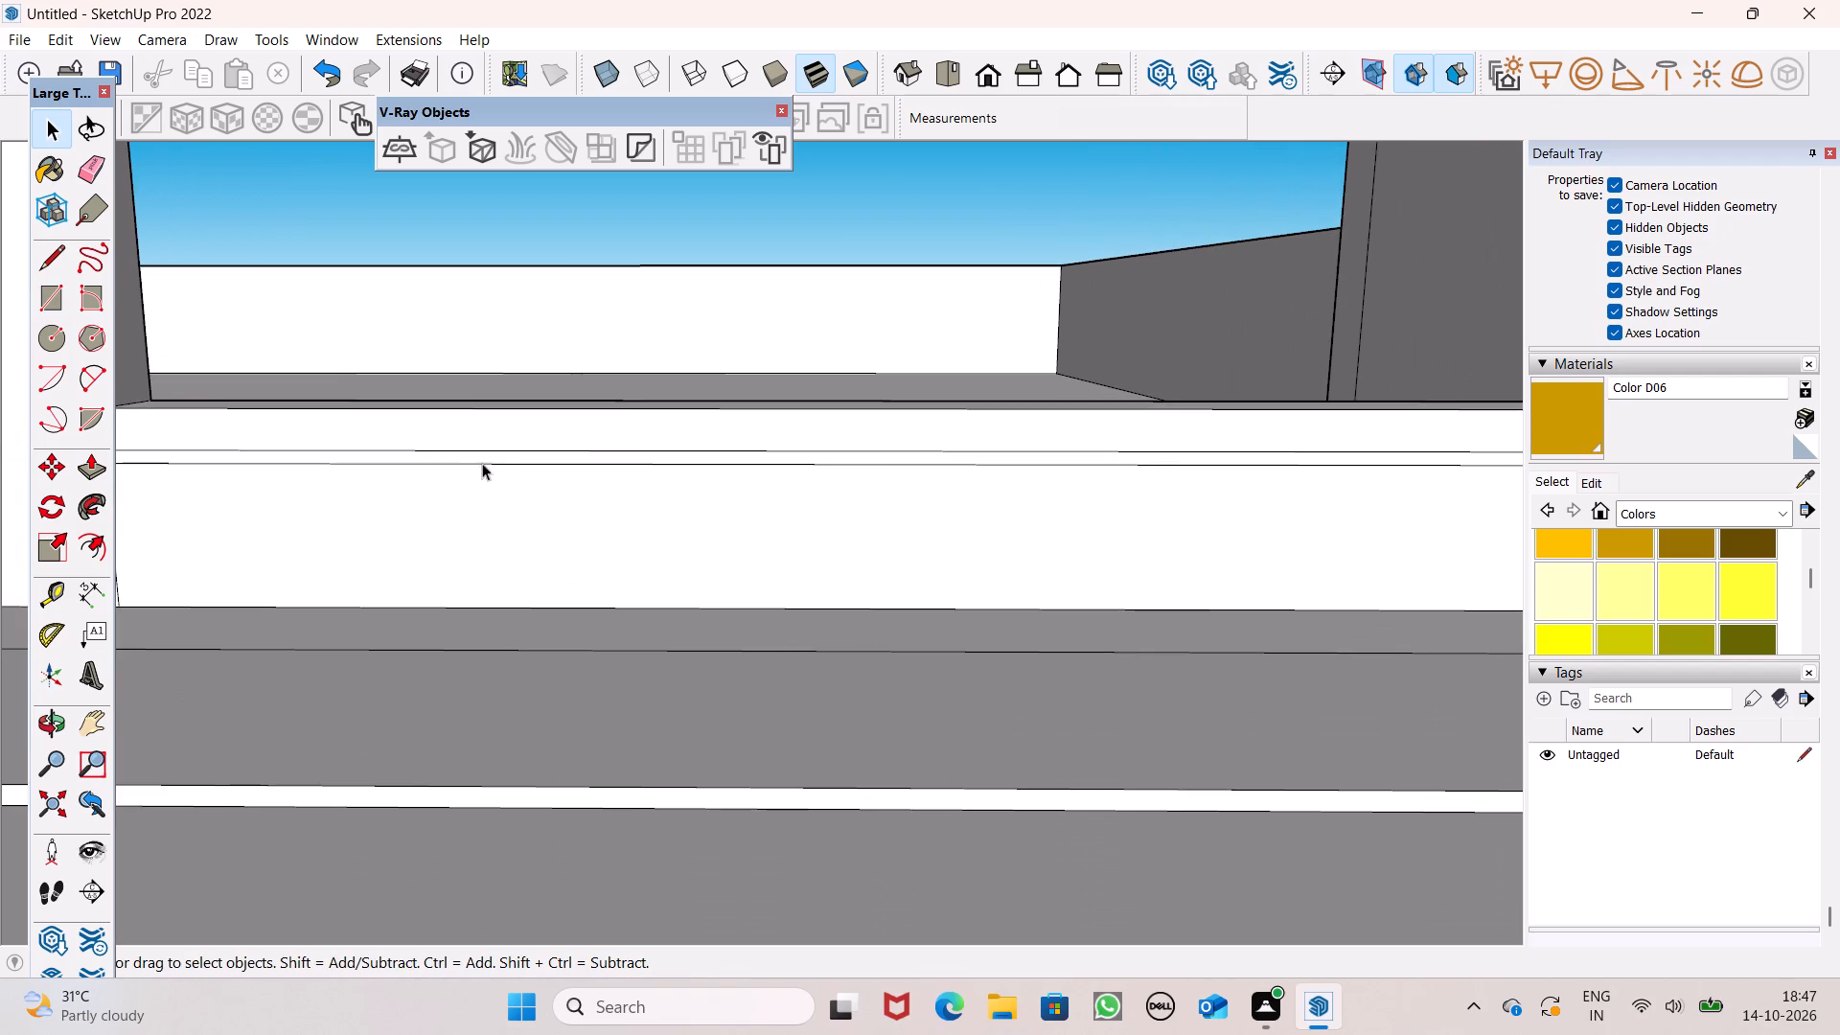
double_click(497, 454)
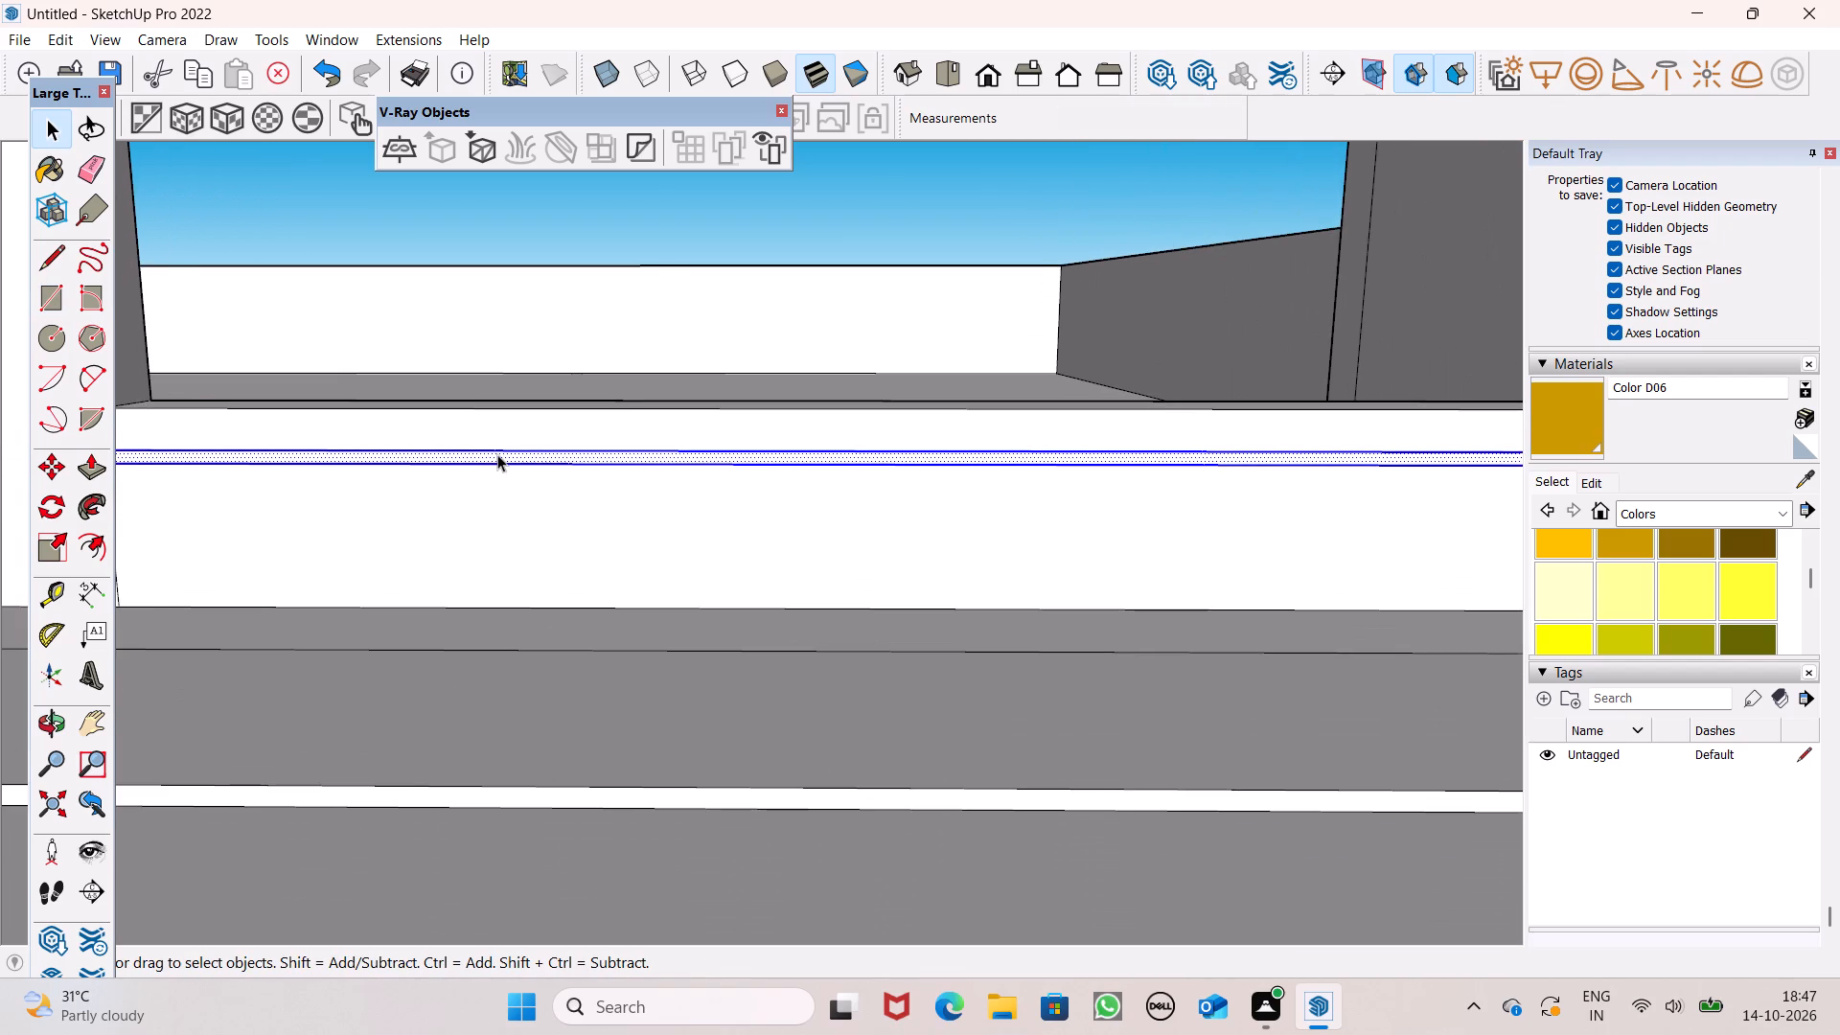
scroll(497, 454, "down", 1)
scroll(497, 454, "up", 1)
scroll(497, 454, "down", 2)
key("m")
key("Return")
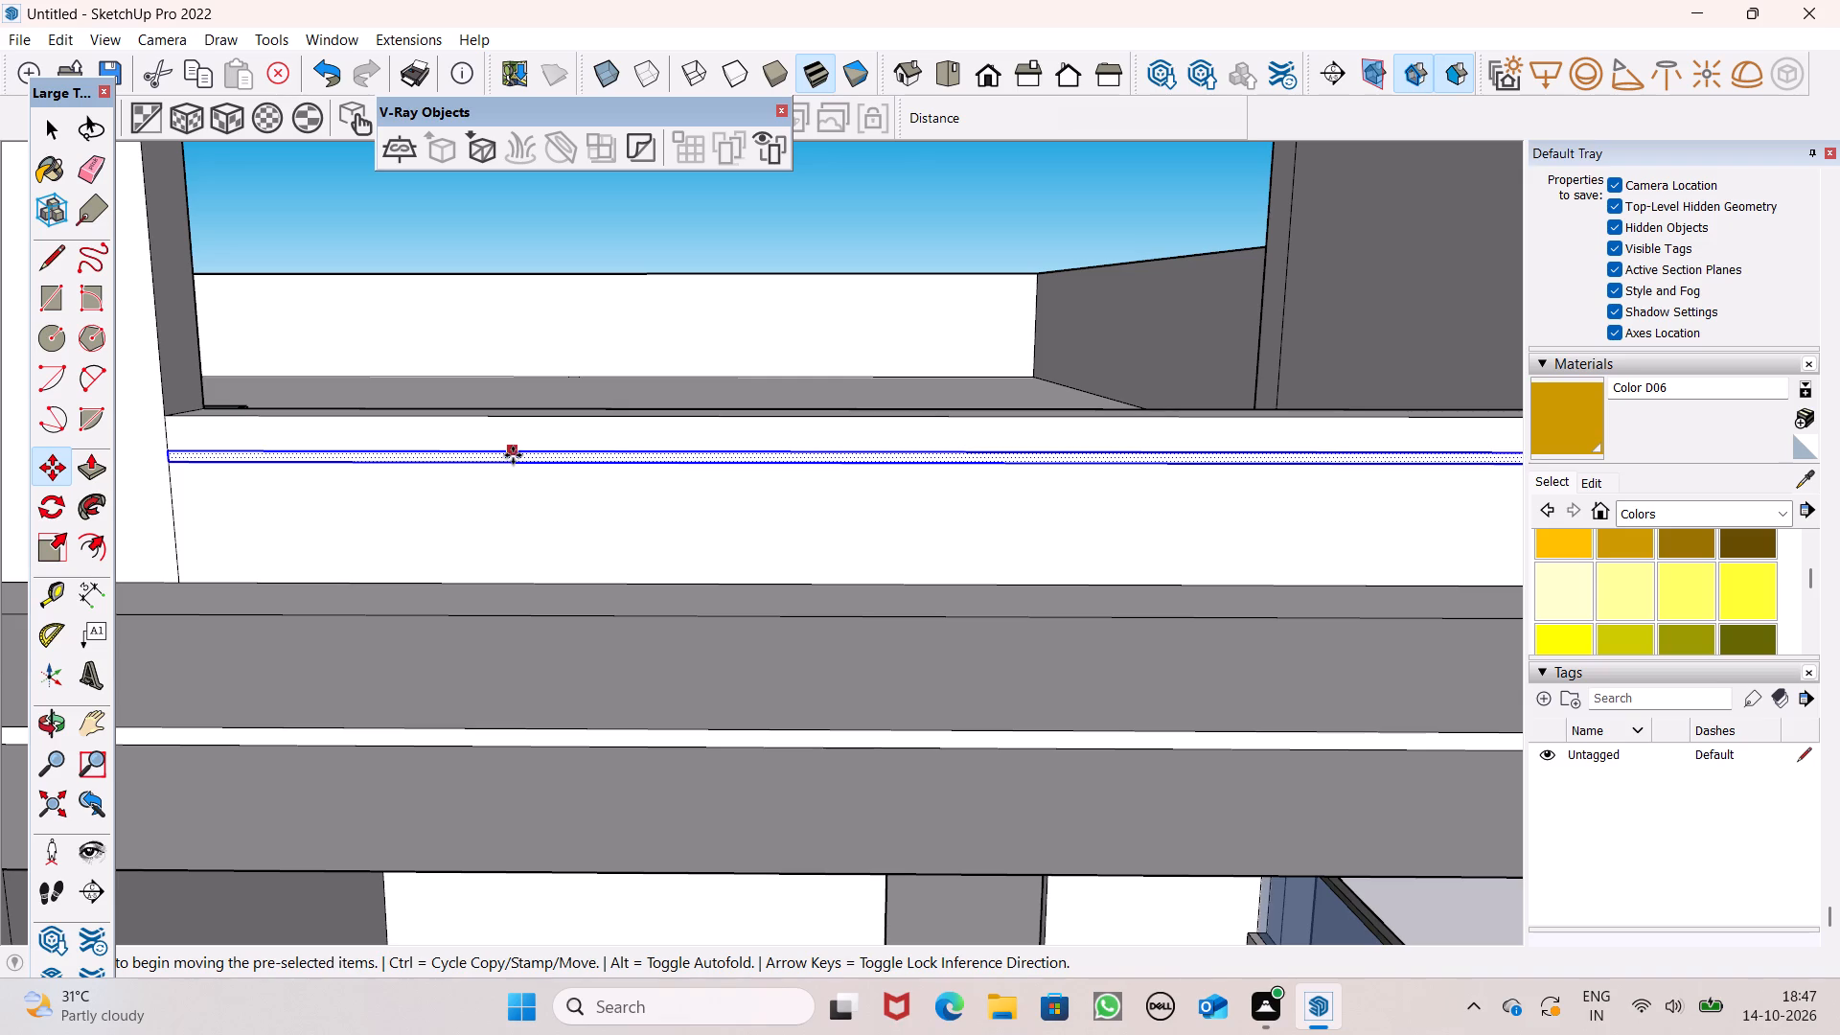
left_click_drag(513, 453, 513, 513, "ctrl")
key("space")
left_click(644, 238)
scroll(615, 333, "down", 2)
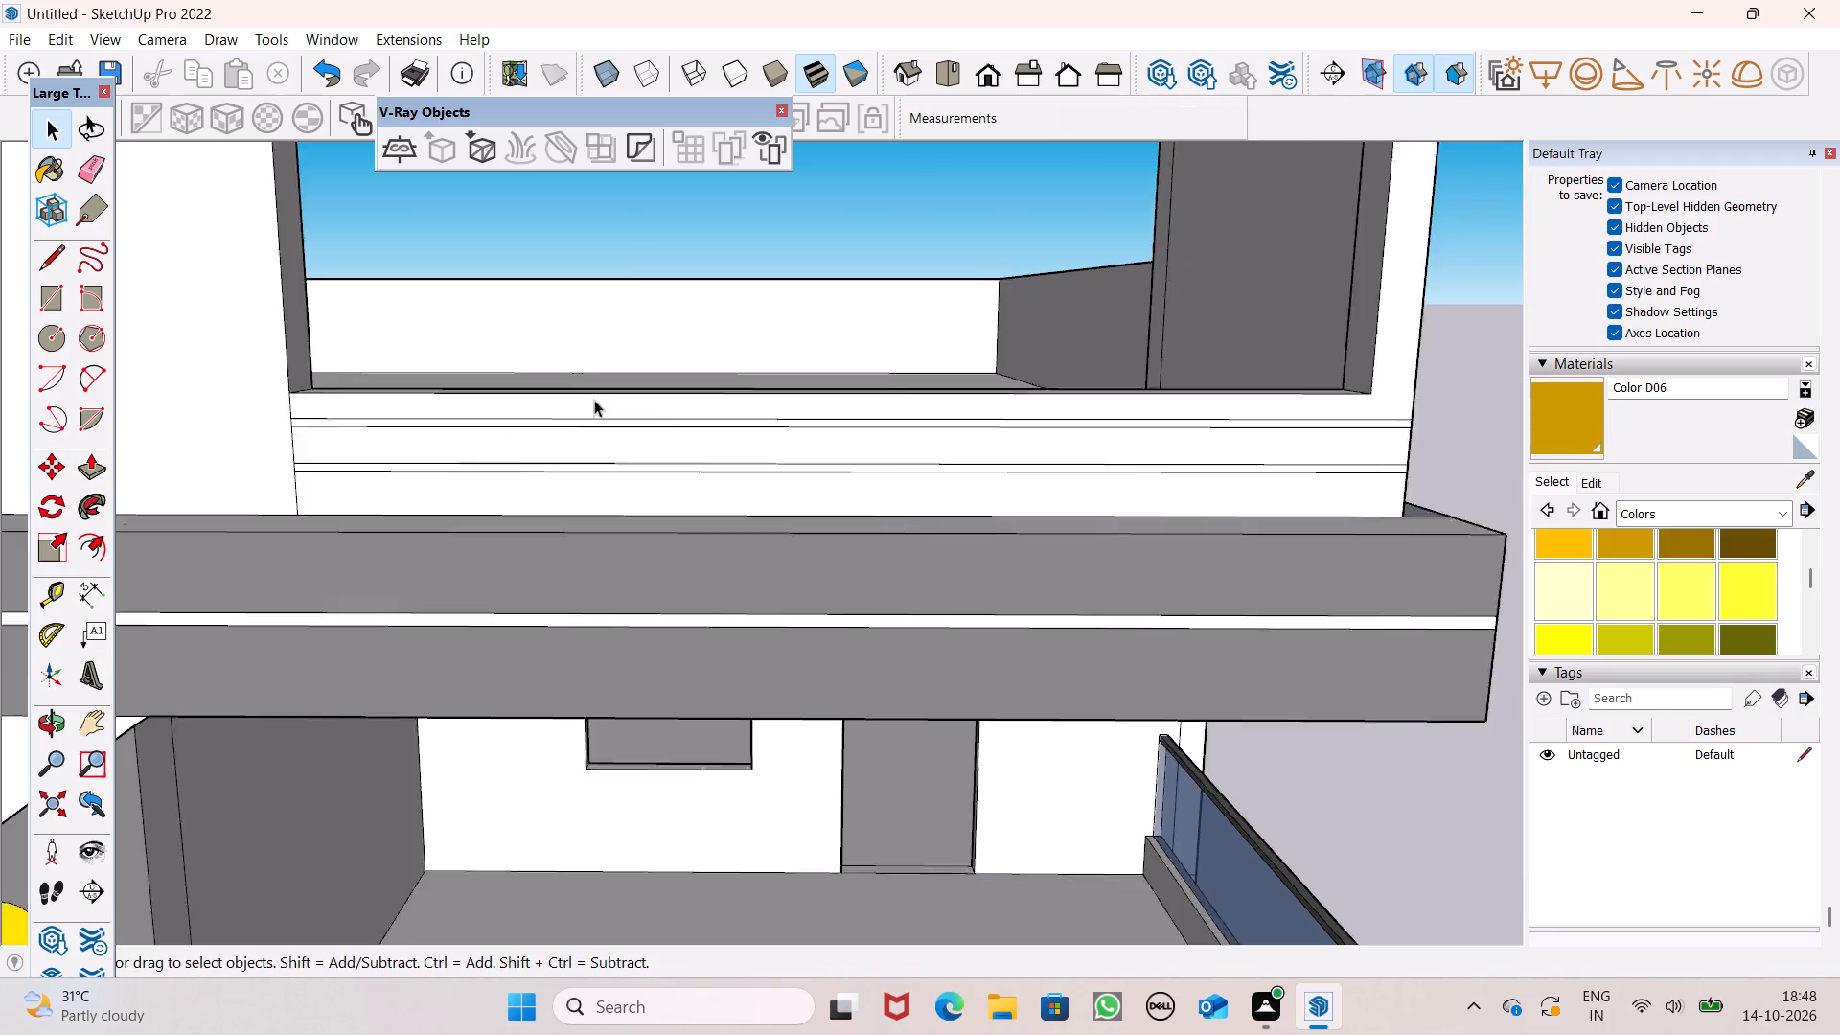
scroll(594, 400, "down", 4)
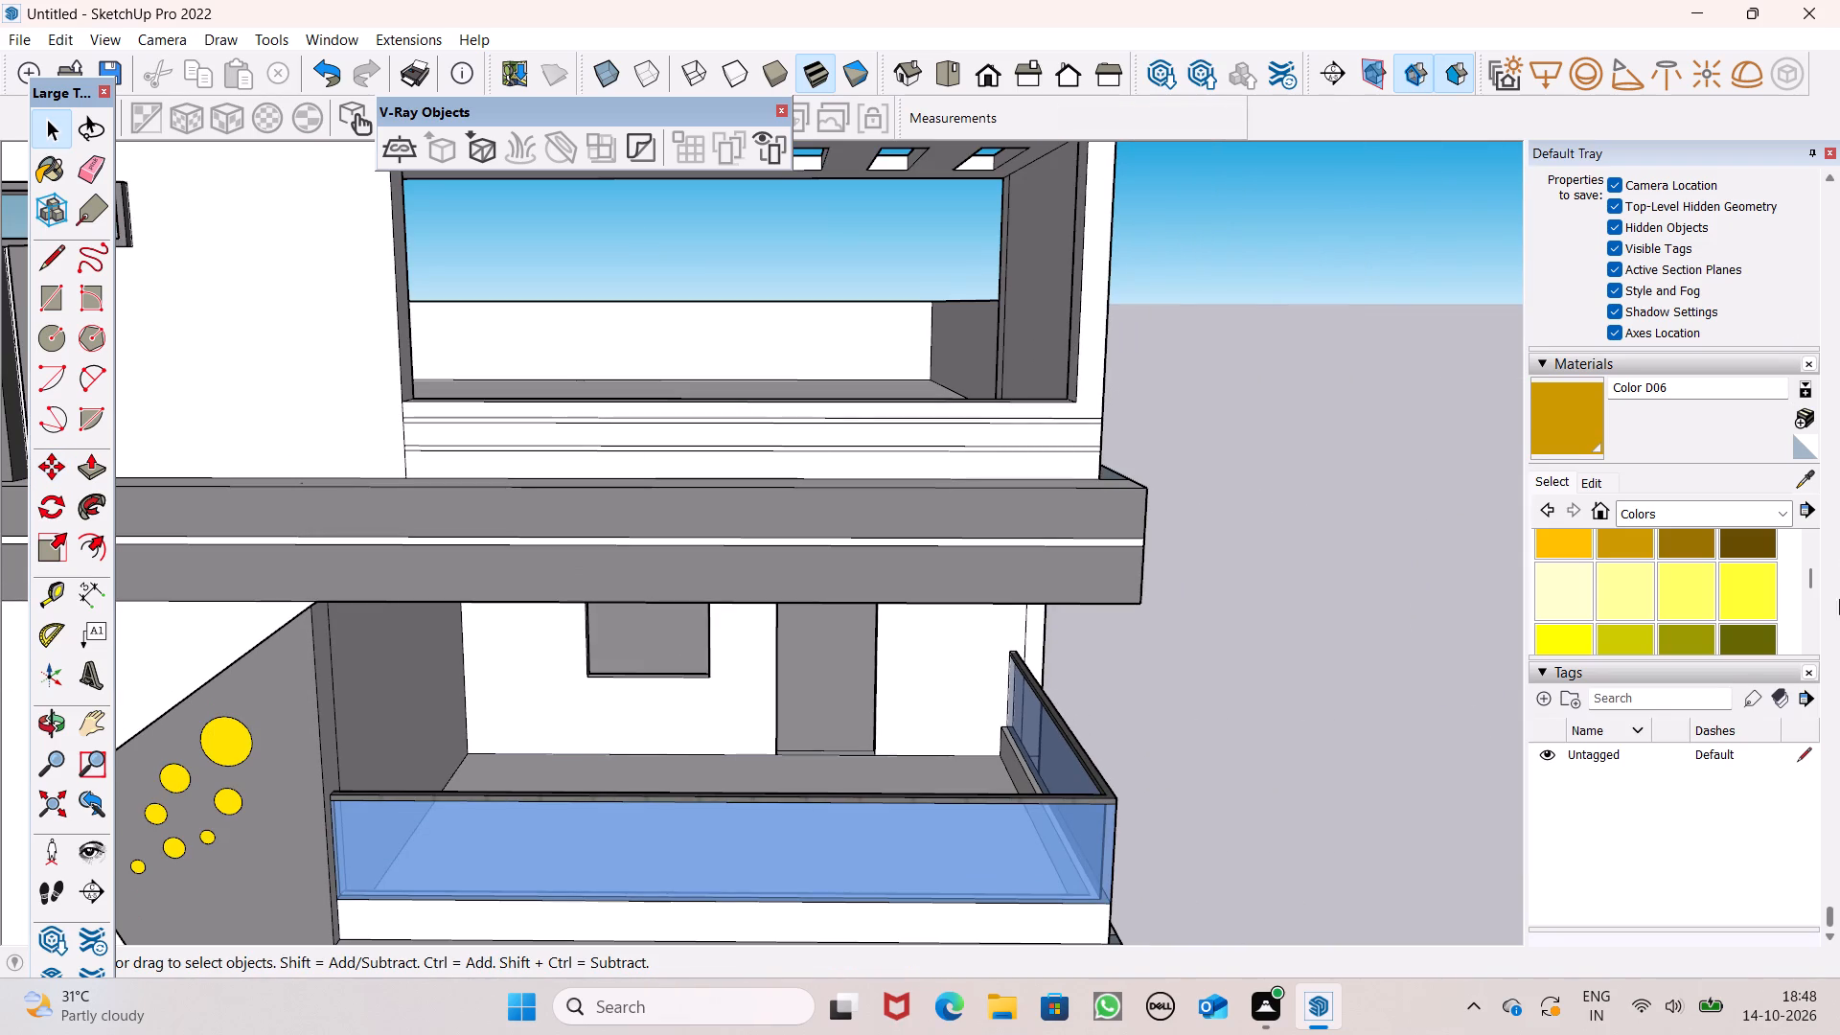
Paint both thin horizontal bands below the top-floor front opening with Color D05.
left_click(1541, 544)
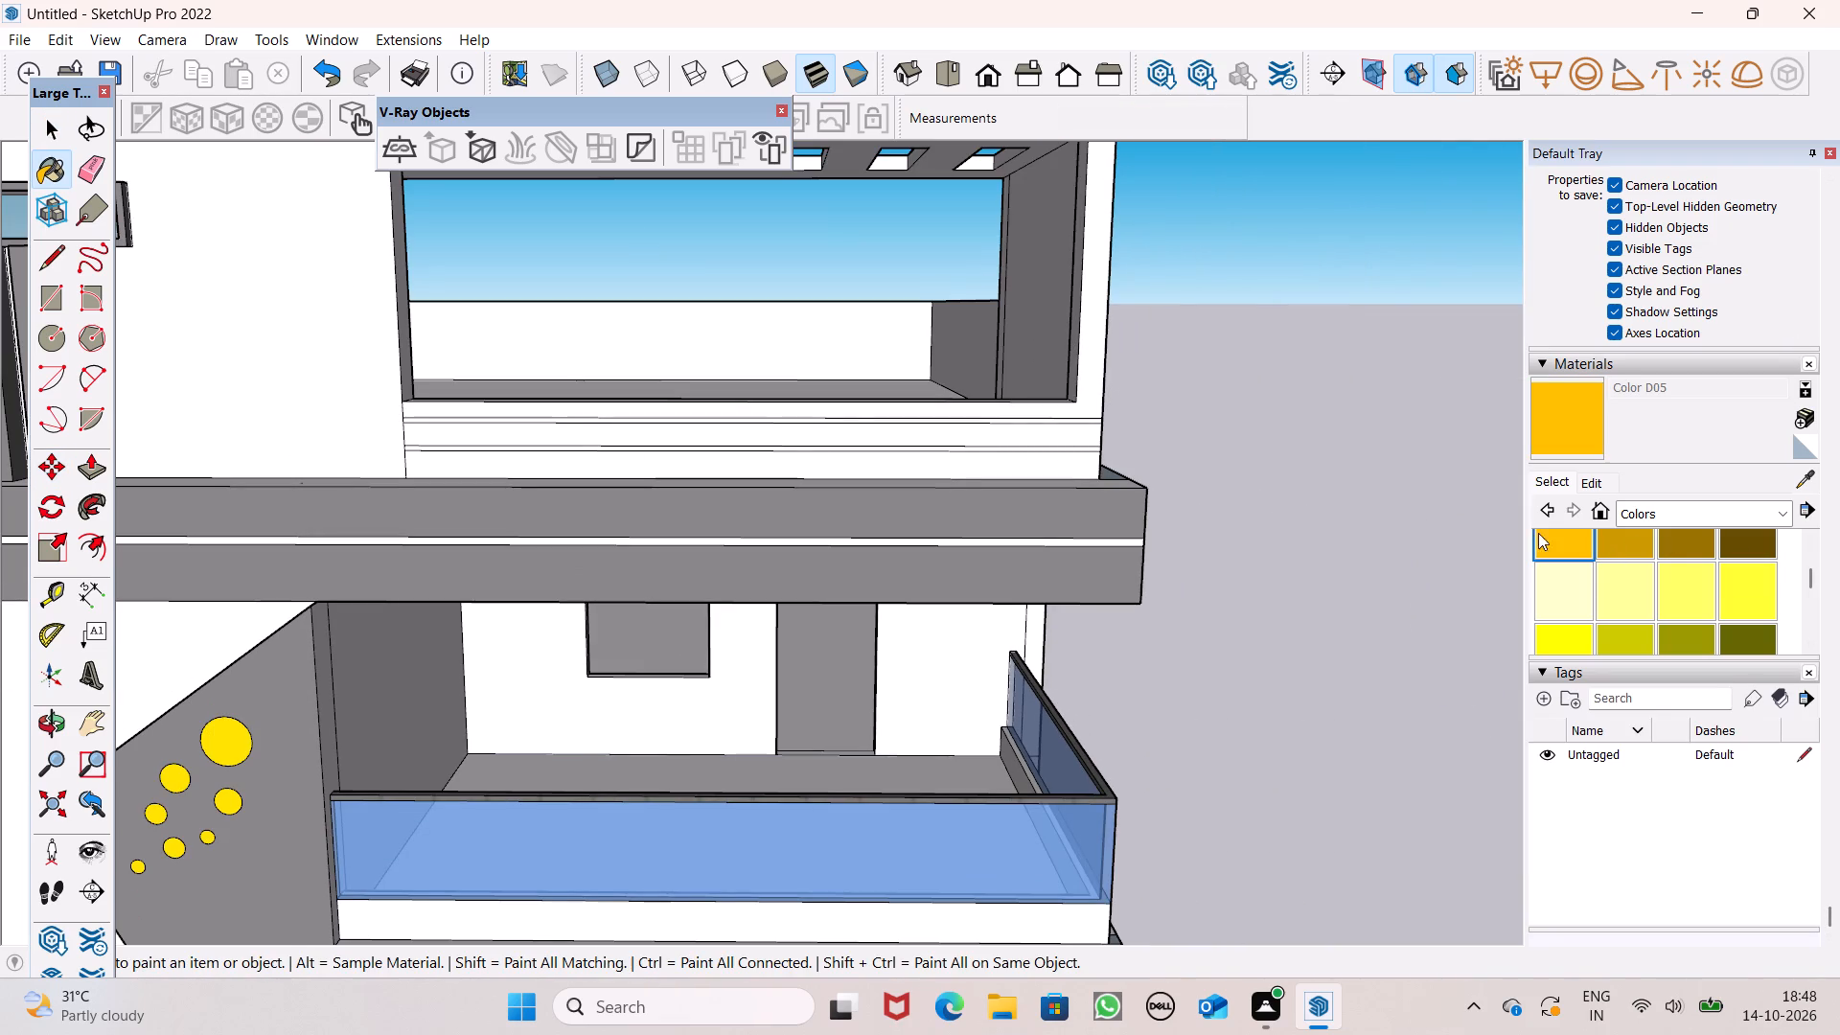
scroll(456, 434, "up", 7)
scroll(416, 417, "down", 1)
scroll(416, 417, "up", 1)
scroll(416, 417, "down", 1)
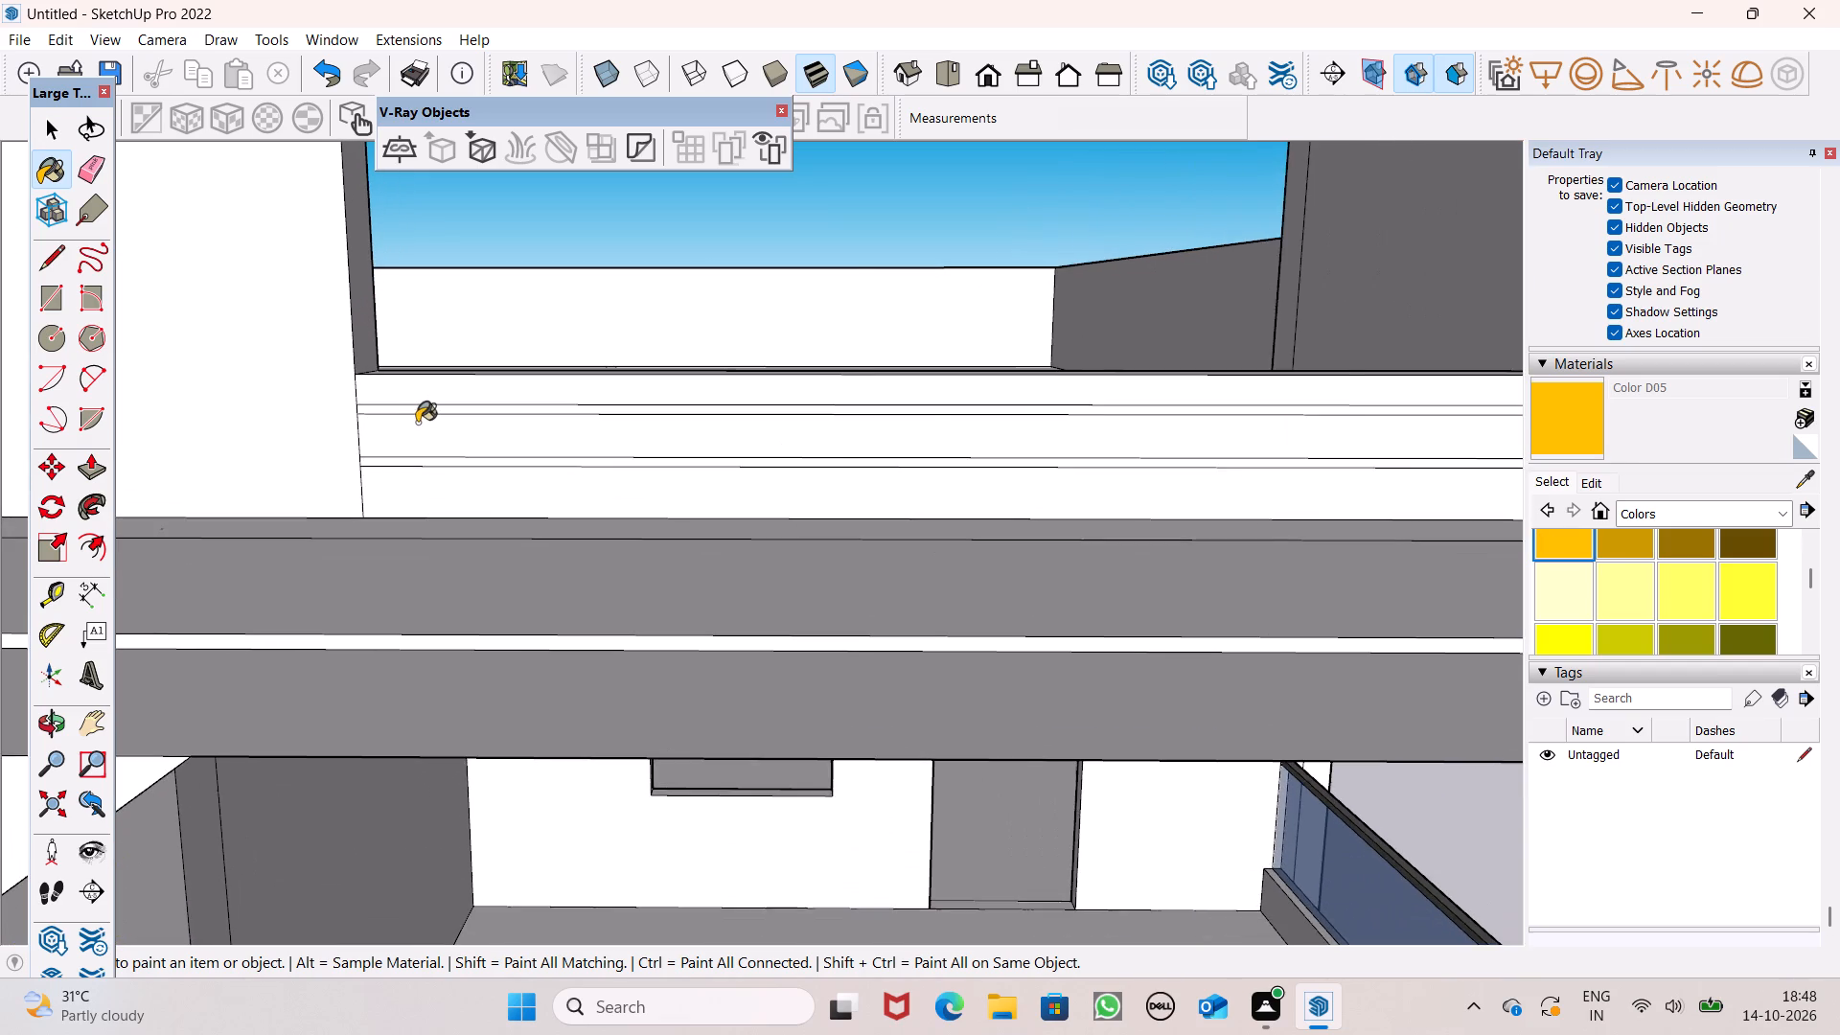
scroll(418, 424, "up", 3)
scroll(425, 425, "down", 1)
scroll(425, 425, "up", 7)
left_click(449, 379)
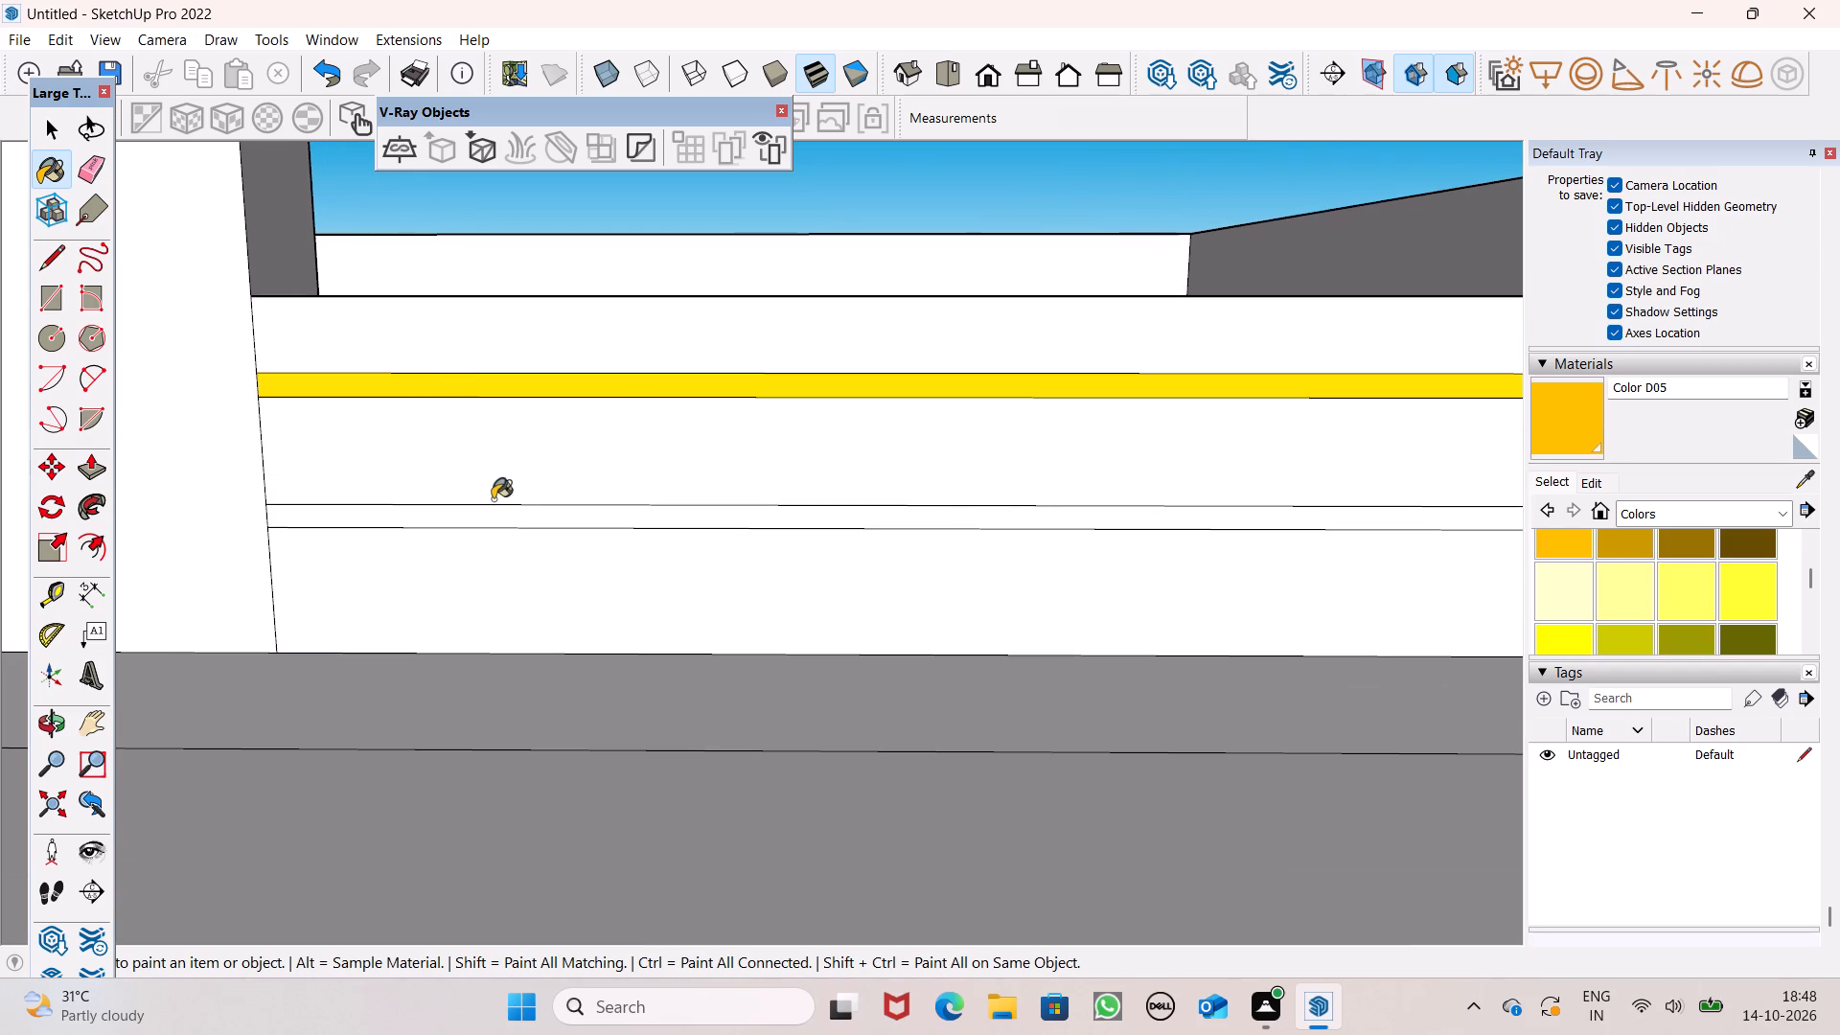
left_click_drag(494, 518, 504, 507)
scroll(751, 361, "down", 6)
scroll(946, 340, "down", 1)
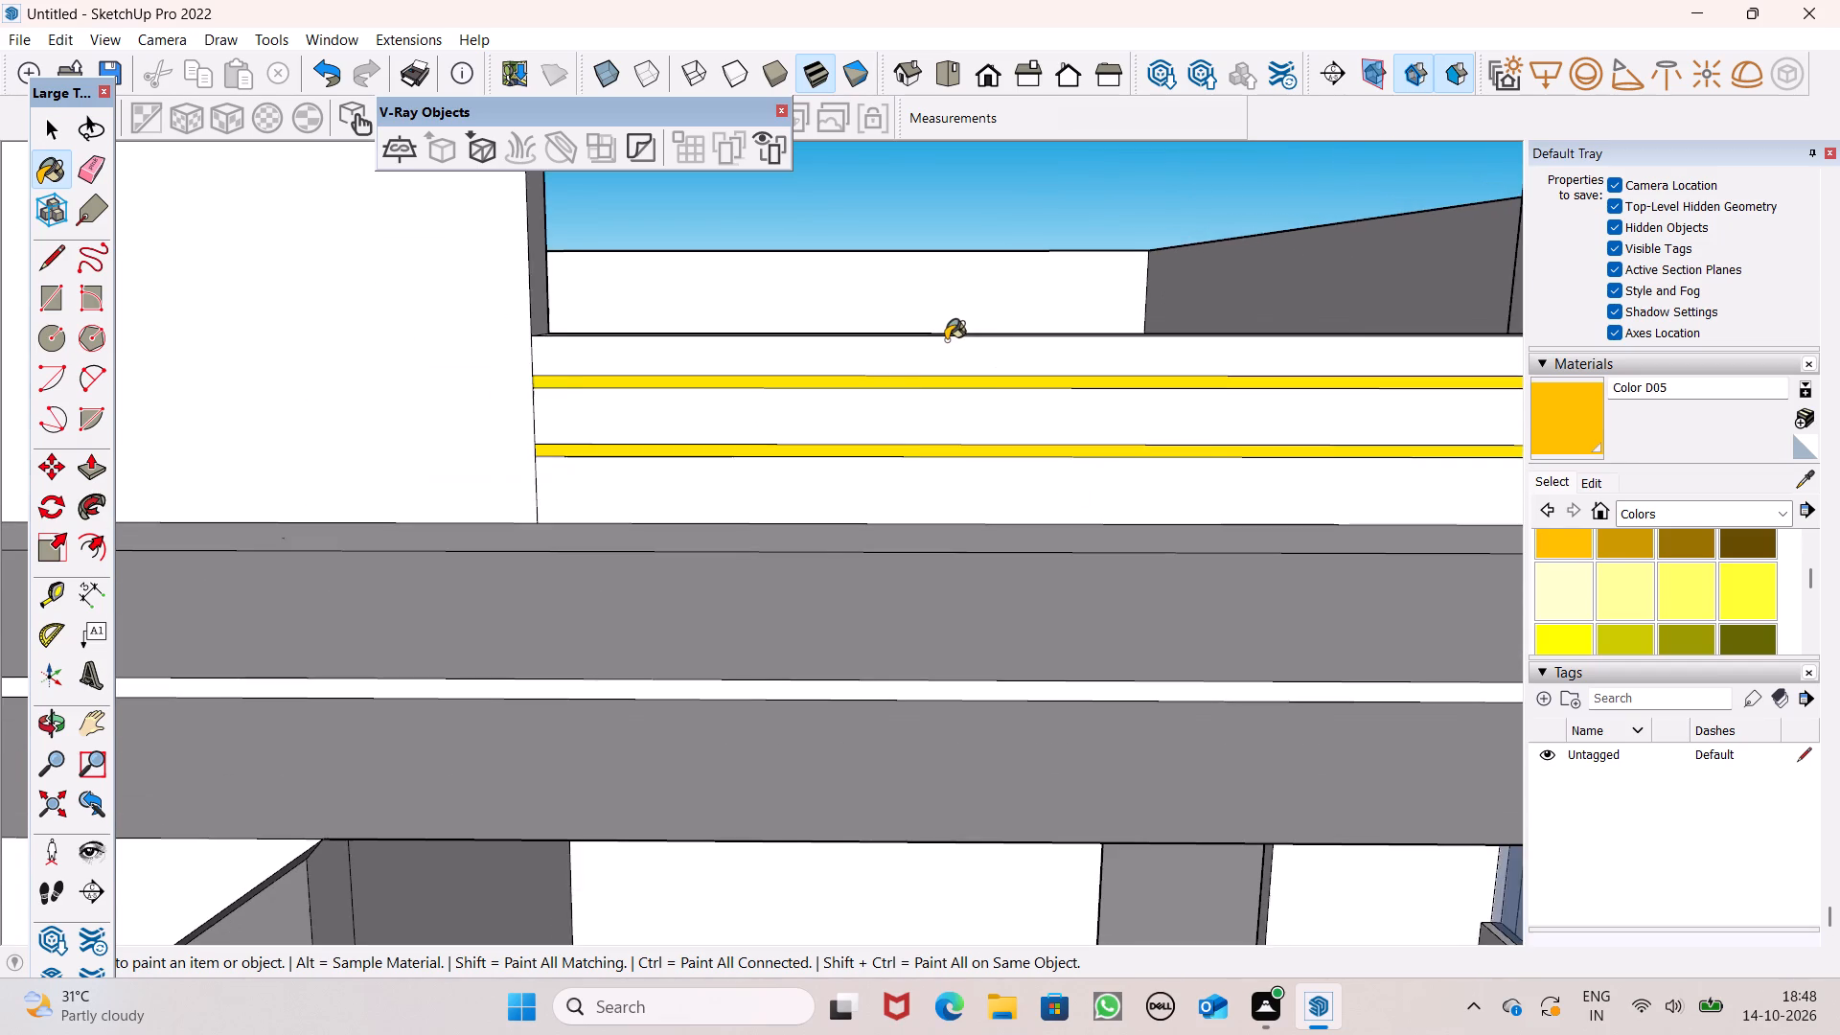
scroll(969, 340, "down", 12)
scroll(954, 433, "down", 5)
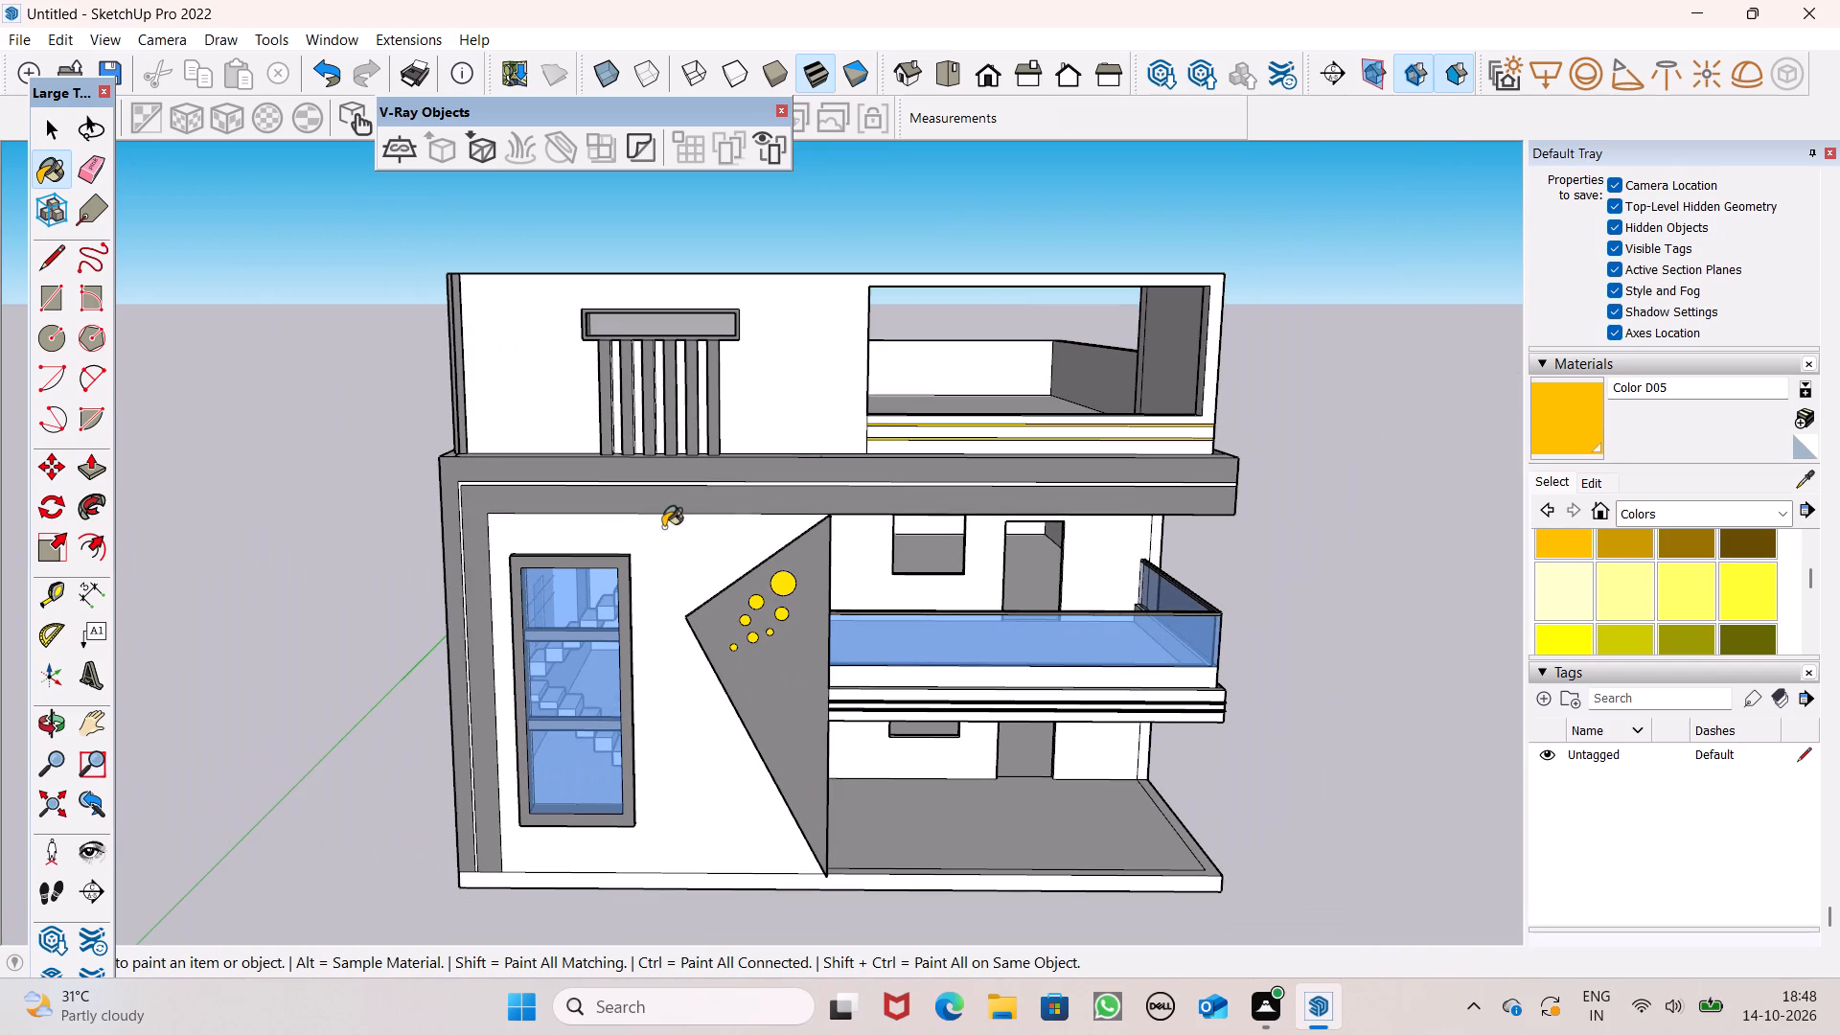
key("space")
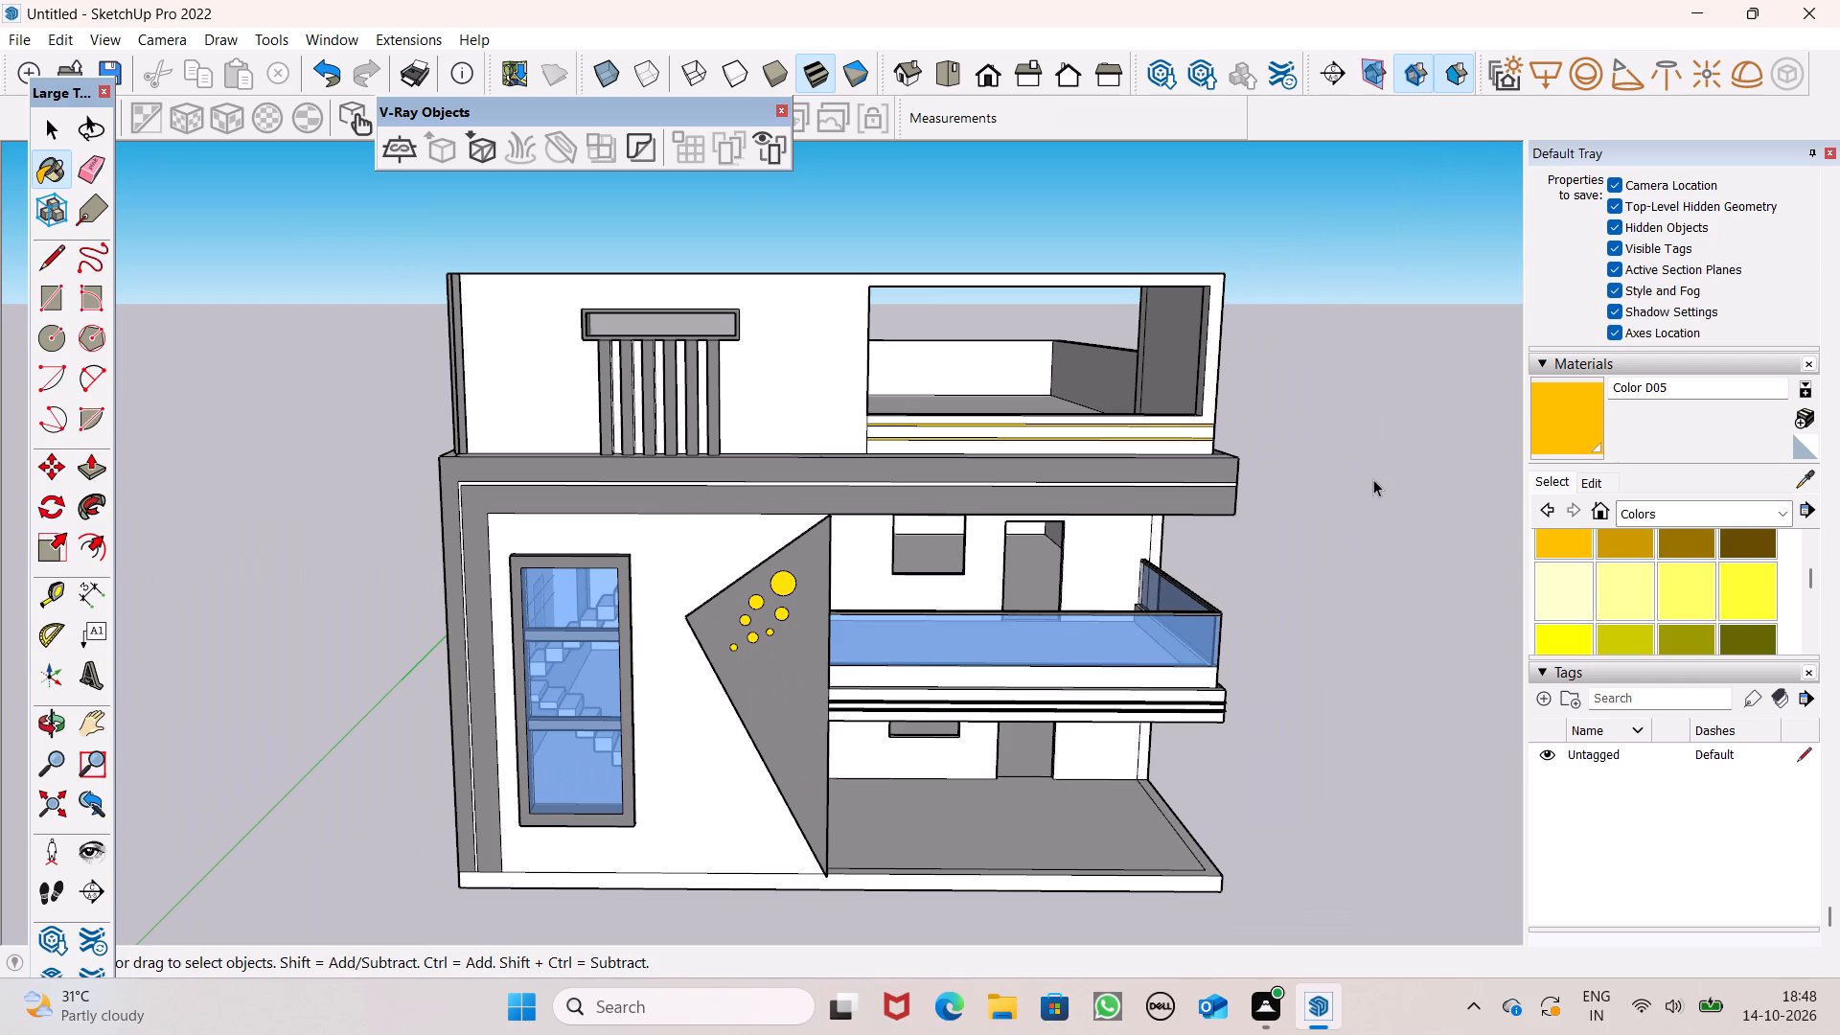
Examine the front facade and roof slots from above and from the front.
scroll(1320, 447, "down", 3)
middle_click_drag(1318, 465, 1235, 507)
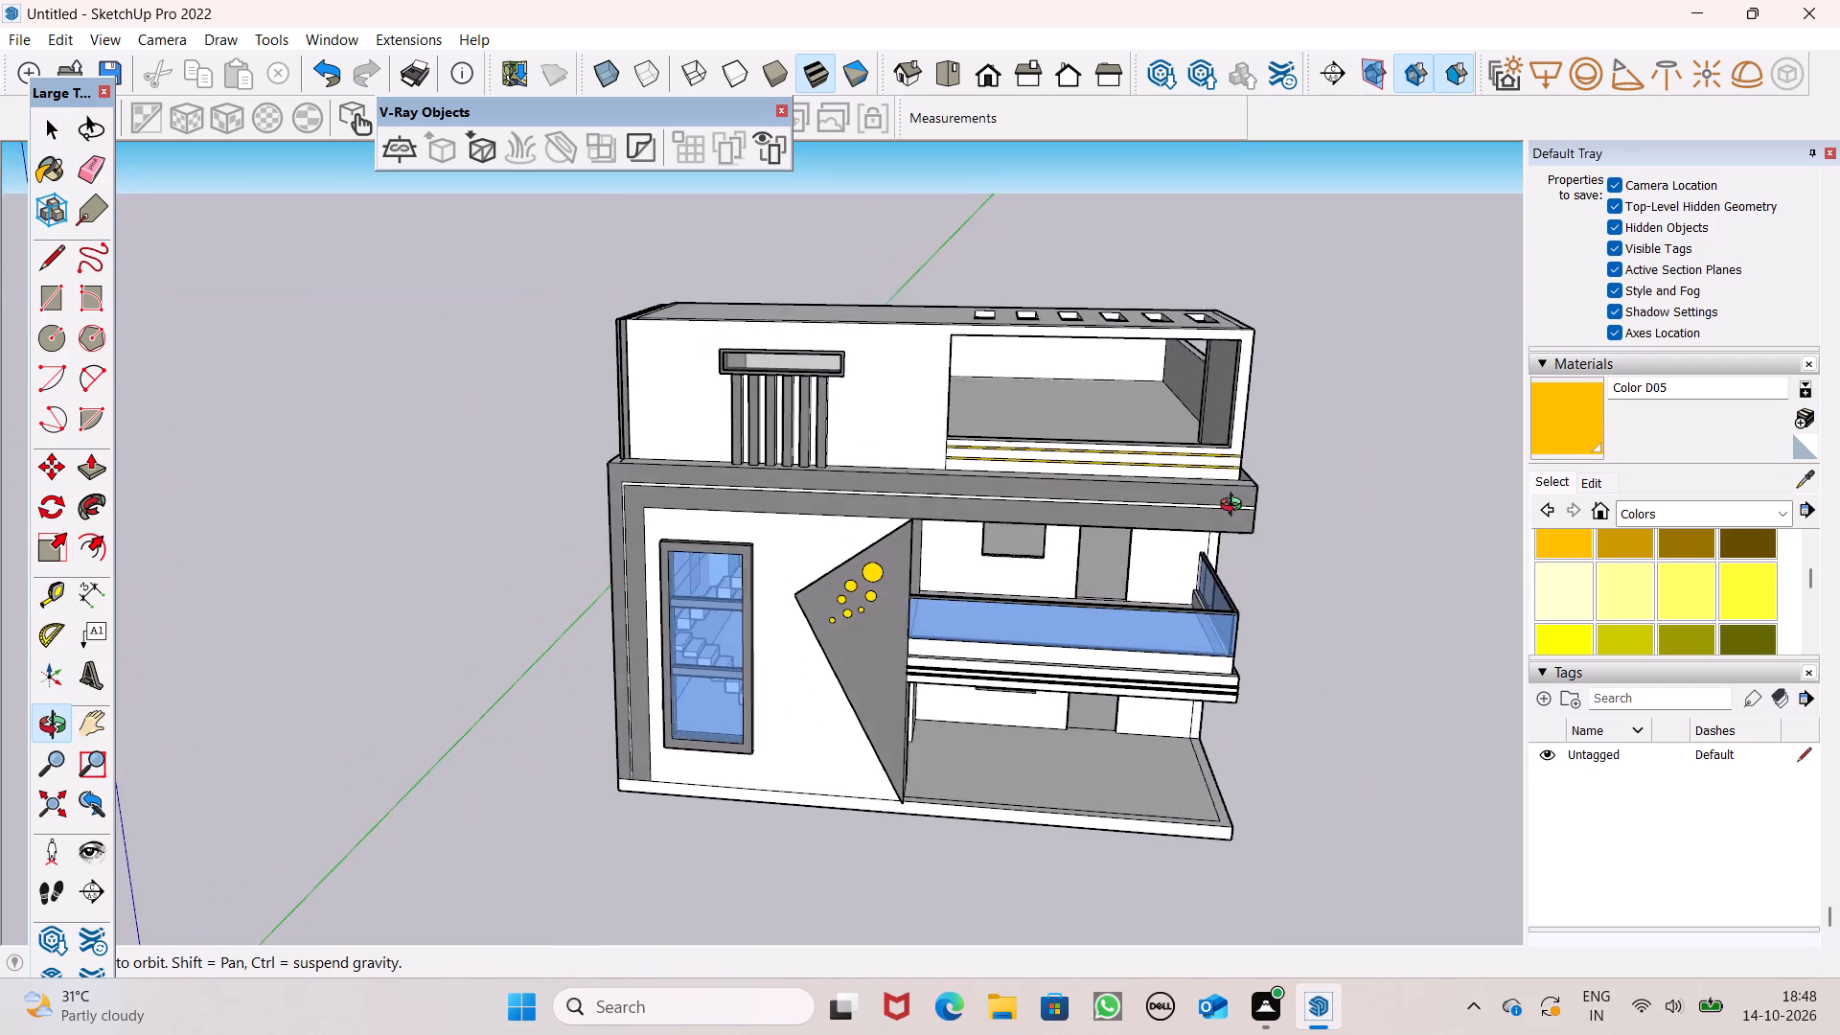
middle_click_drag(1235, 507, 1412, 733)
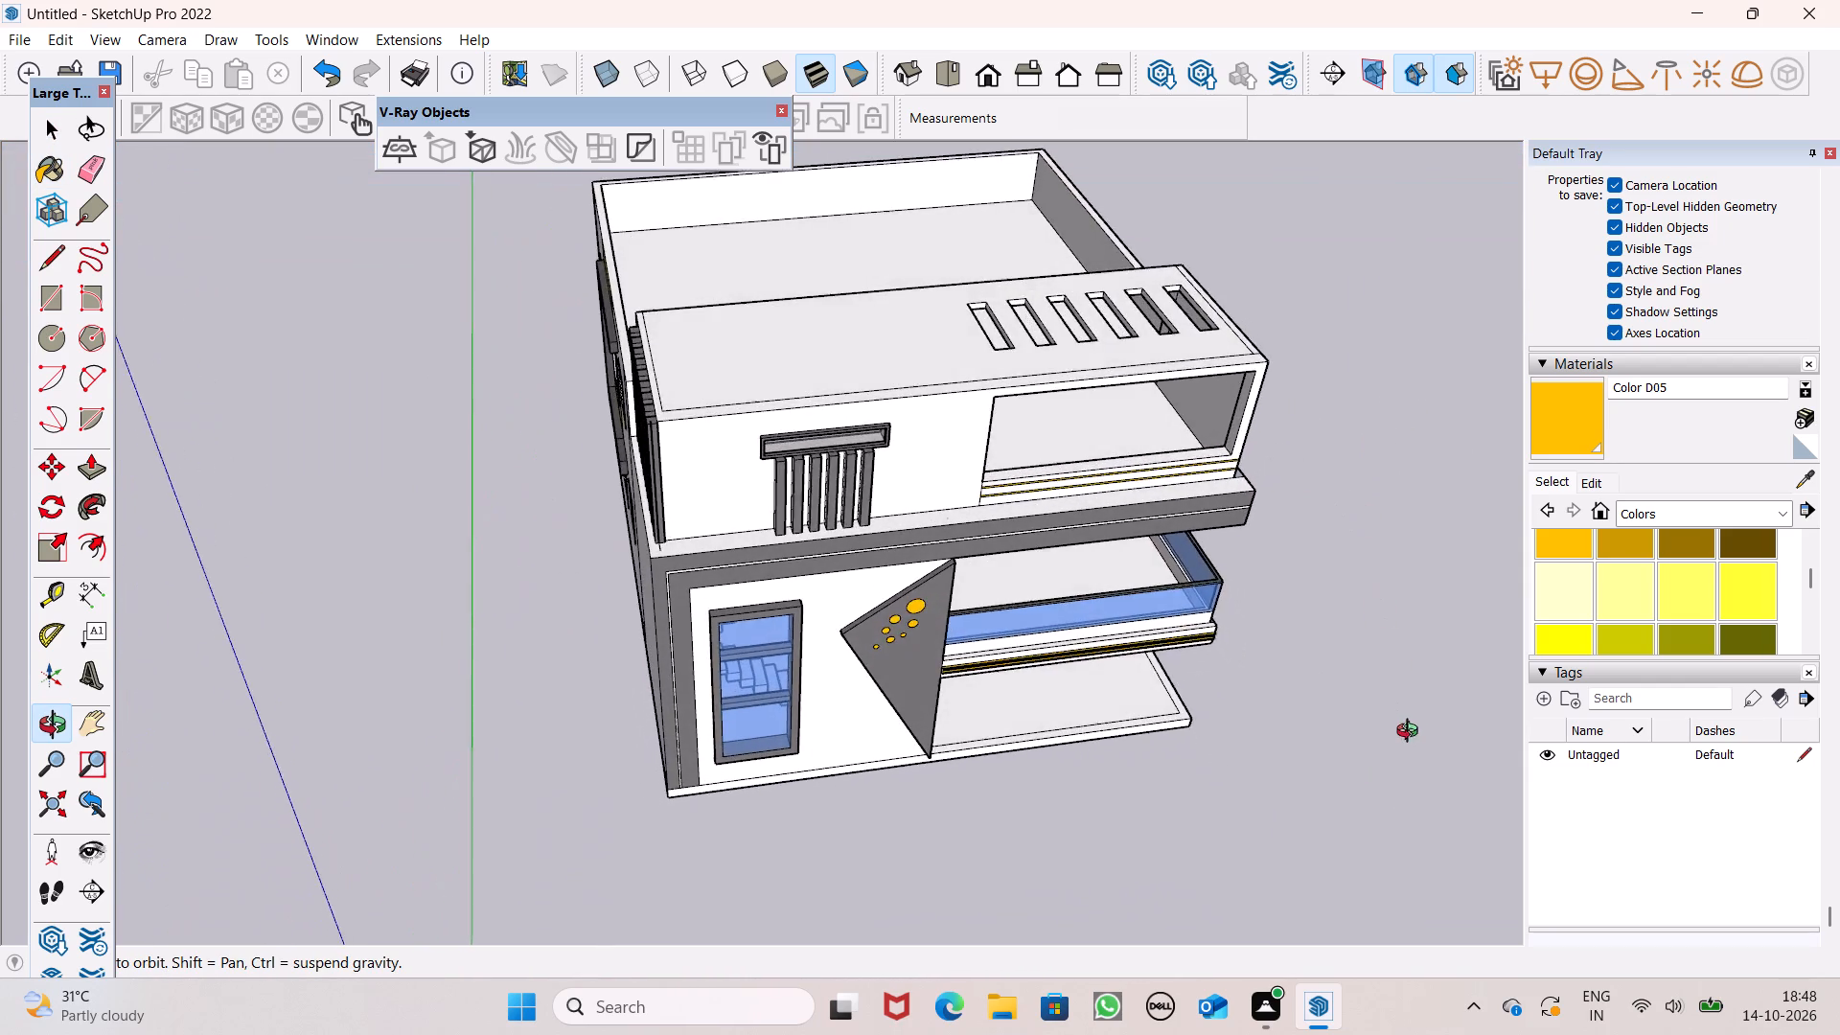
middle_click_drag(1412, 733, 1338, 471)
scroll(1329, 347, "up", 1)
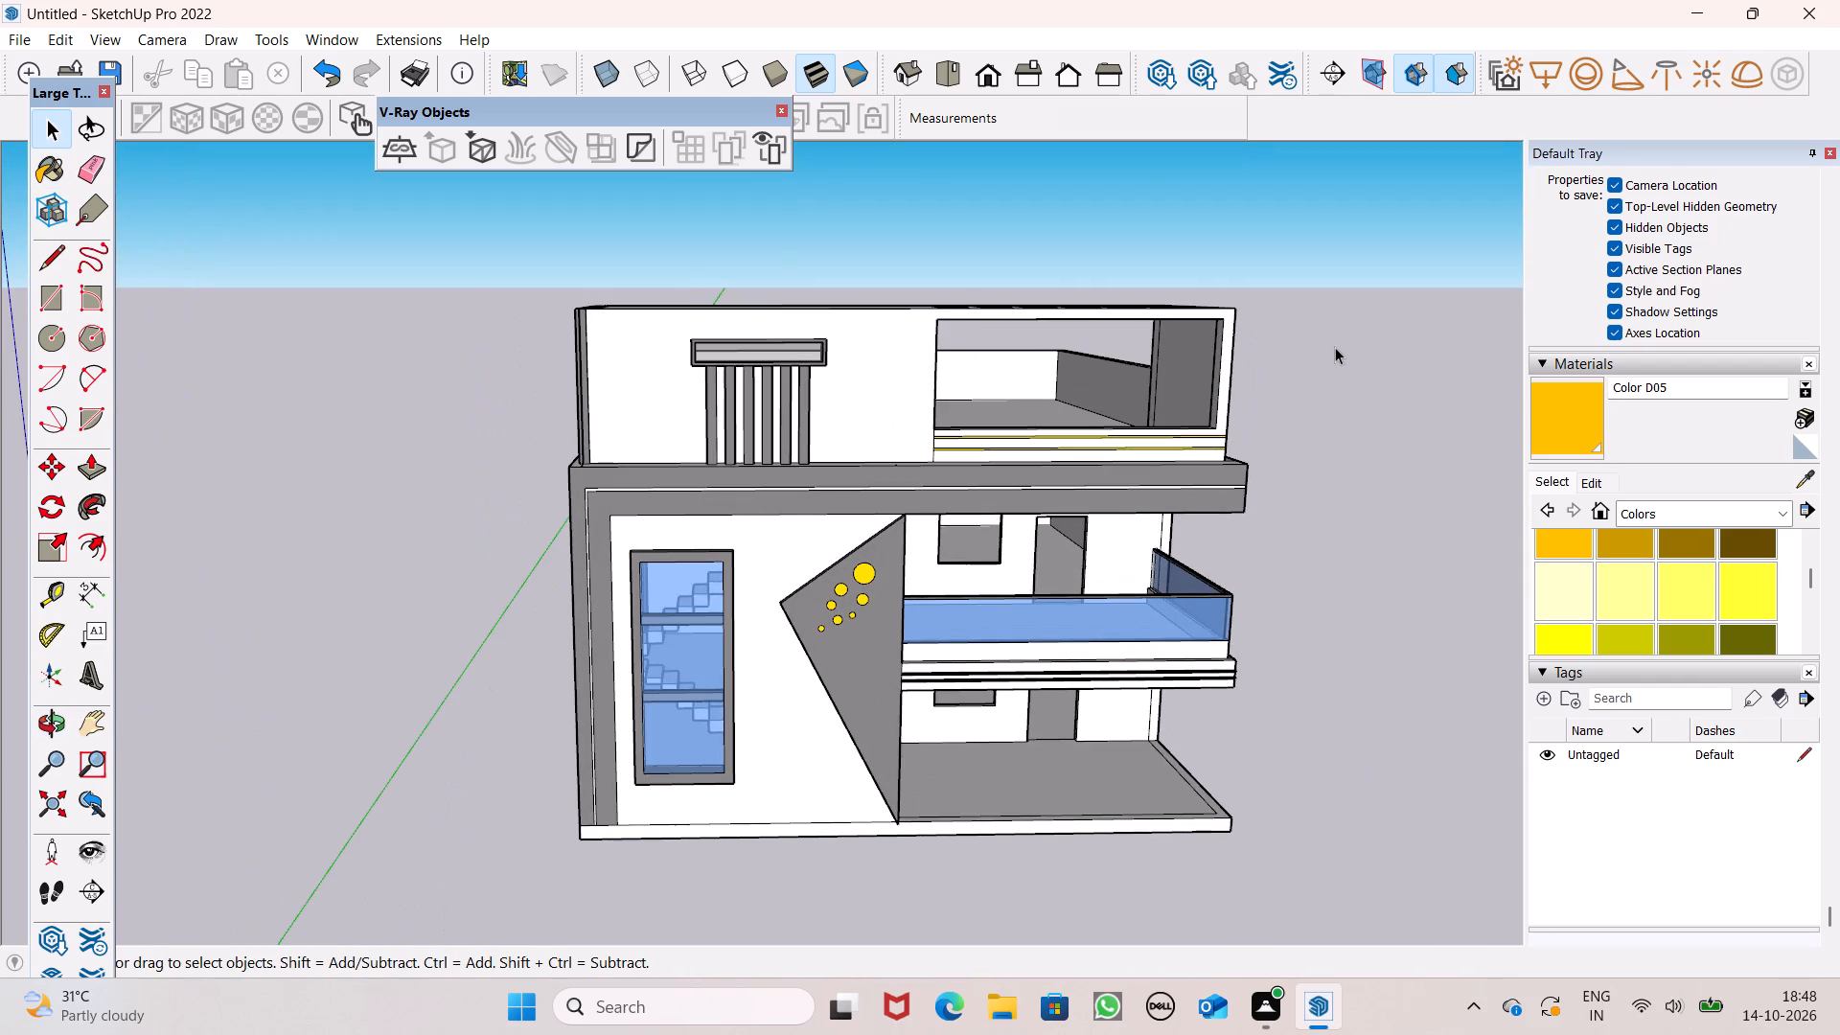
scroll(1335, 347, "up", 6)
scroll(1335, 347, "down", 5)
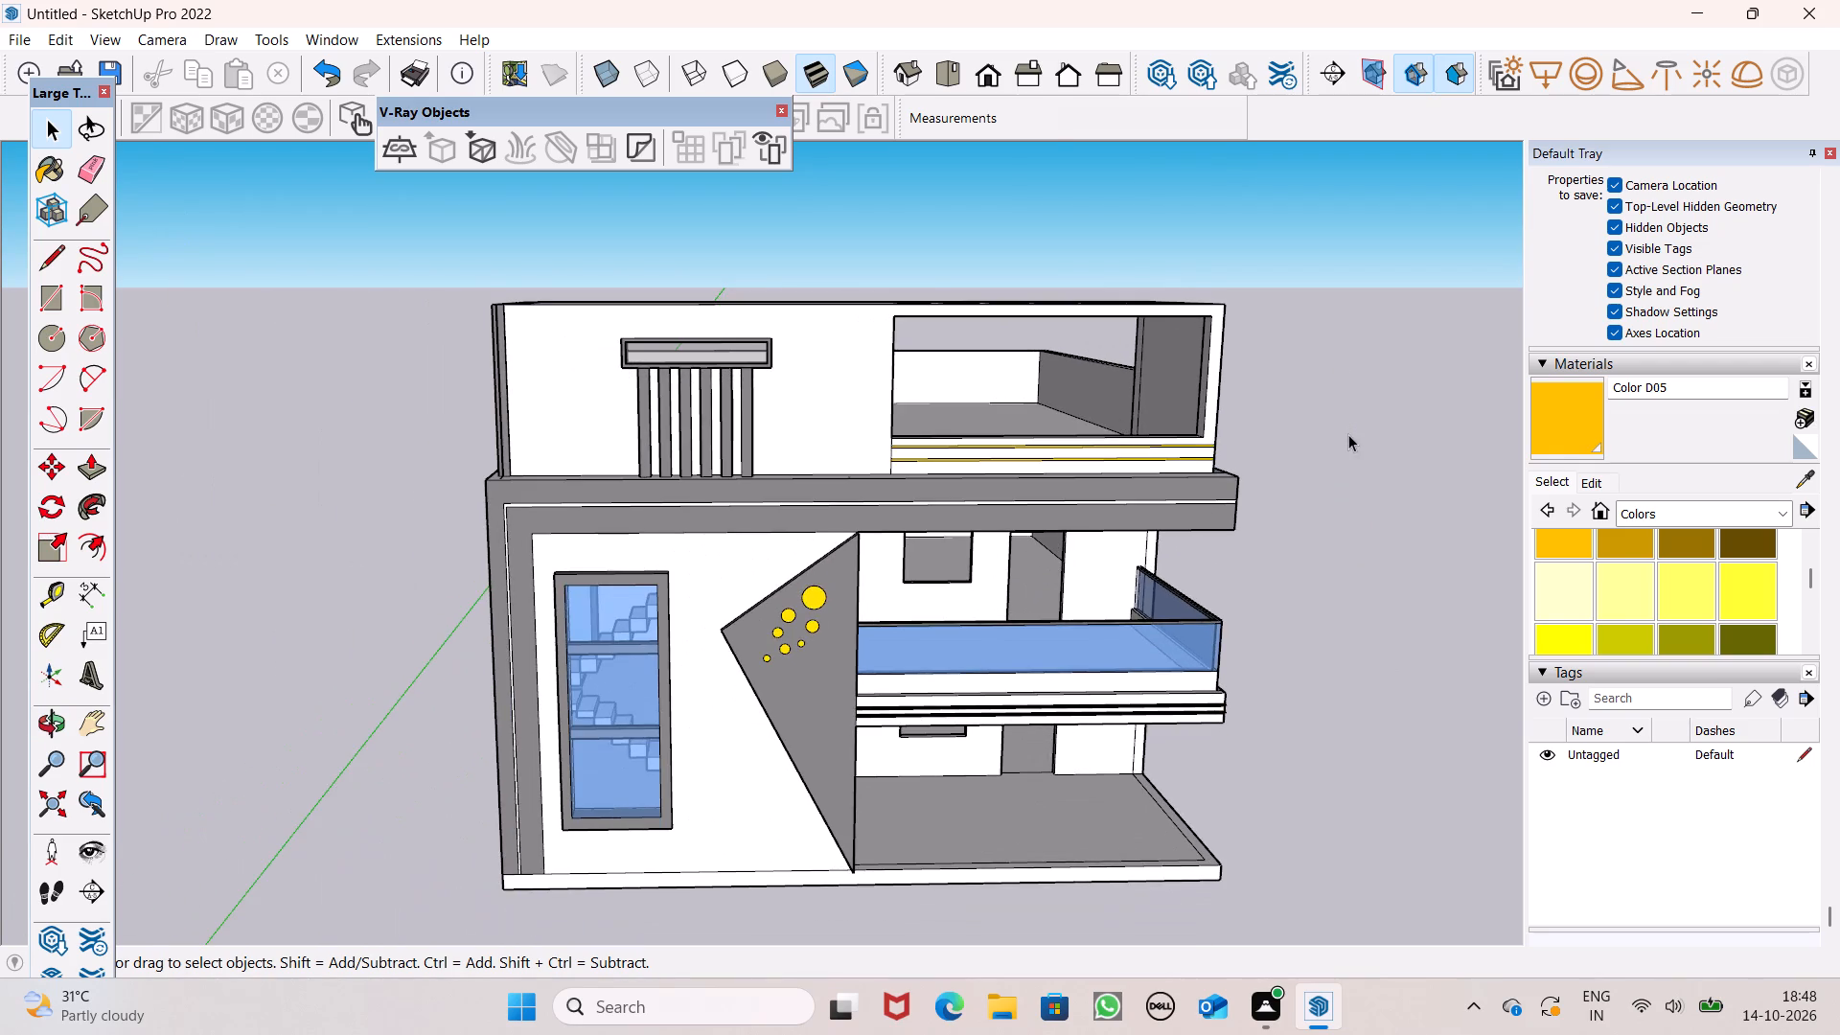
scroll(1348, 428, "down", 1)
Paint the plain side wall section next to the front corner, below the vertical slats, with Color M05.
middle_click_drag(1239, 537, 1316, 541)
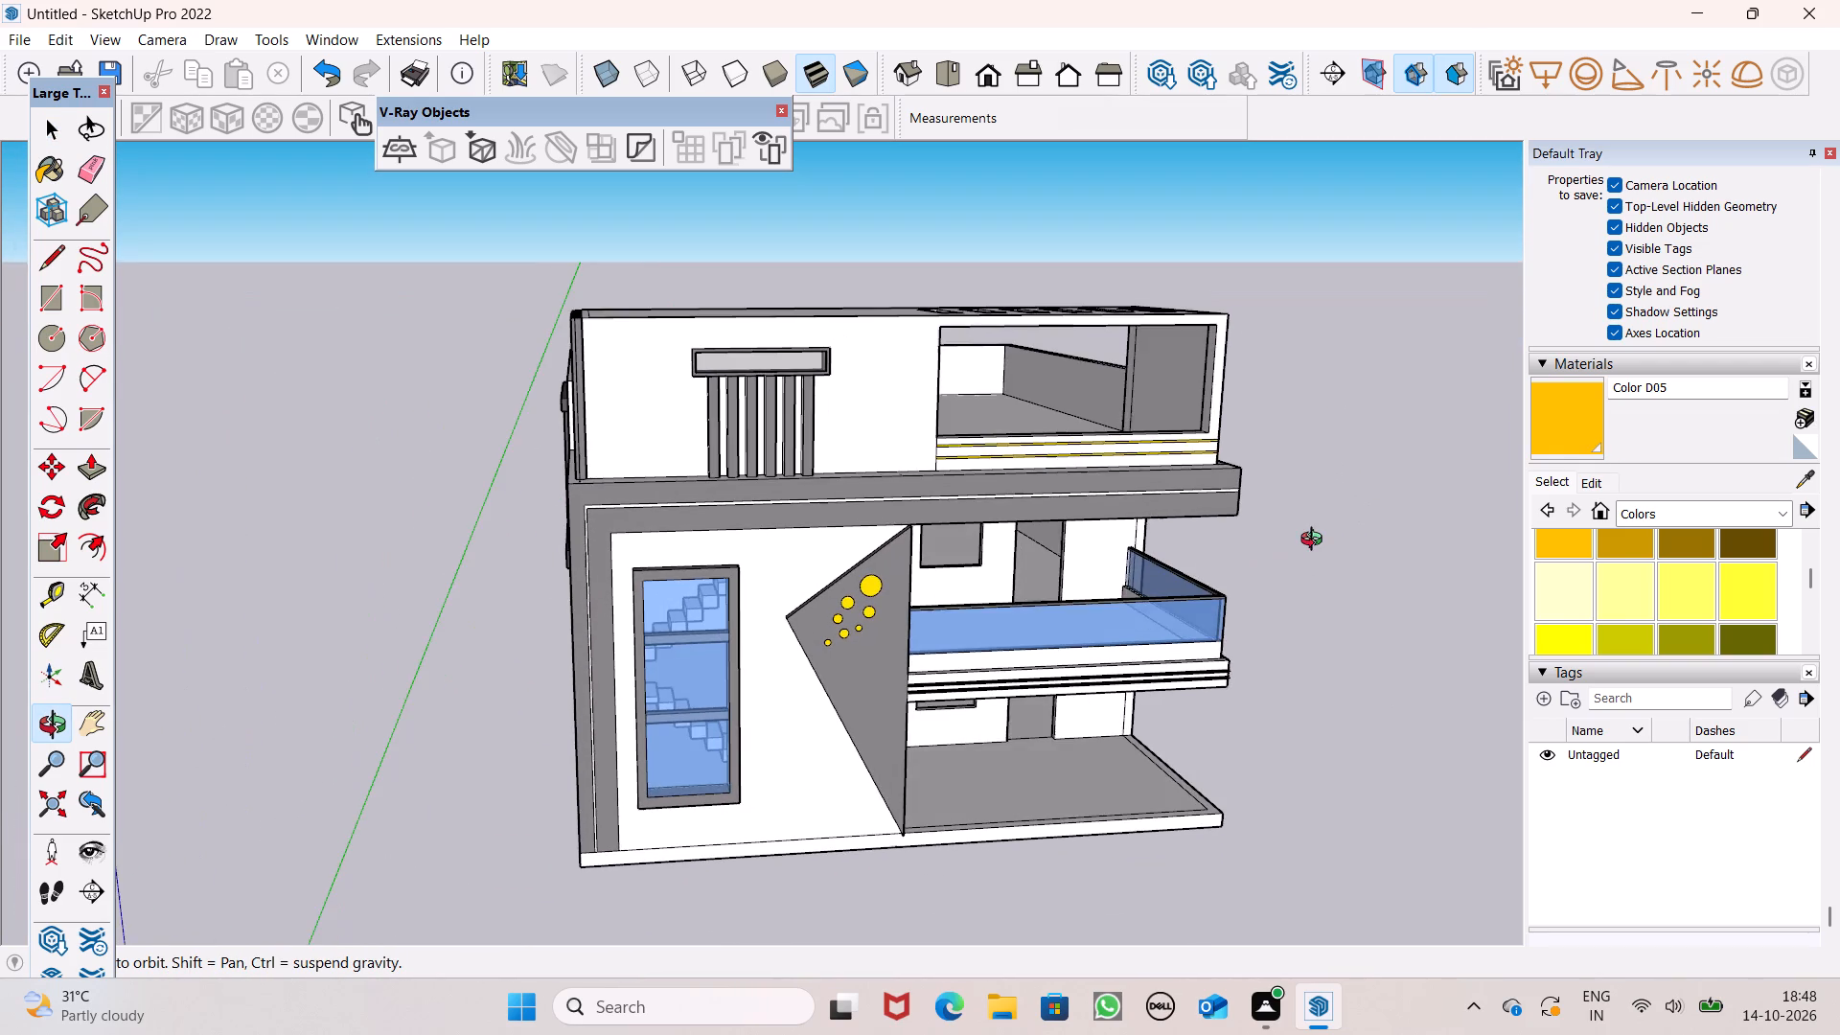
middle_click_drag(1316, 541, 1737, 494)
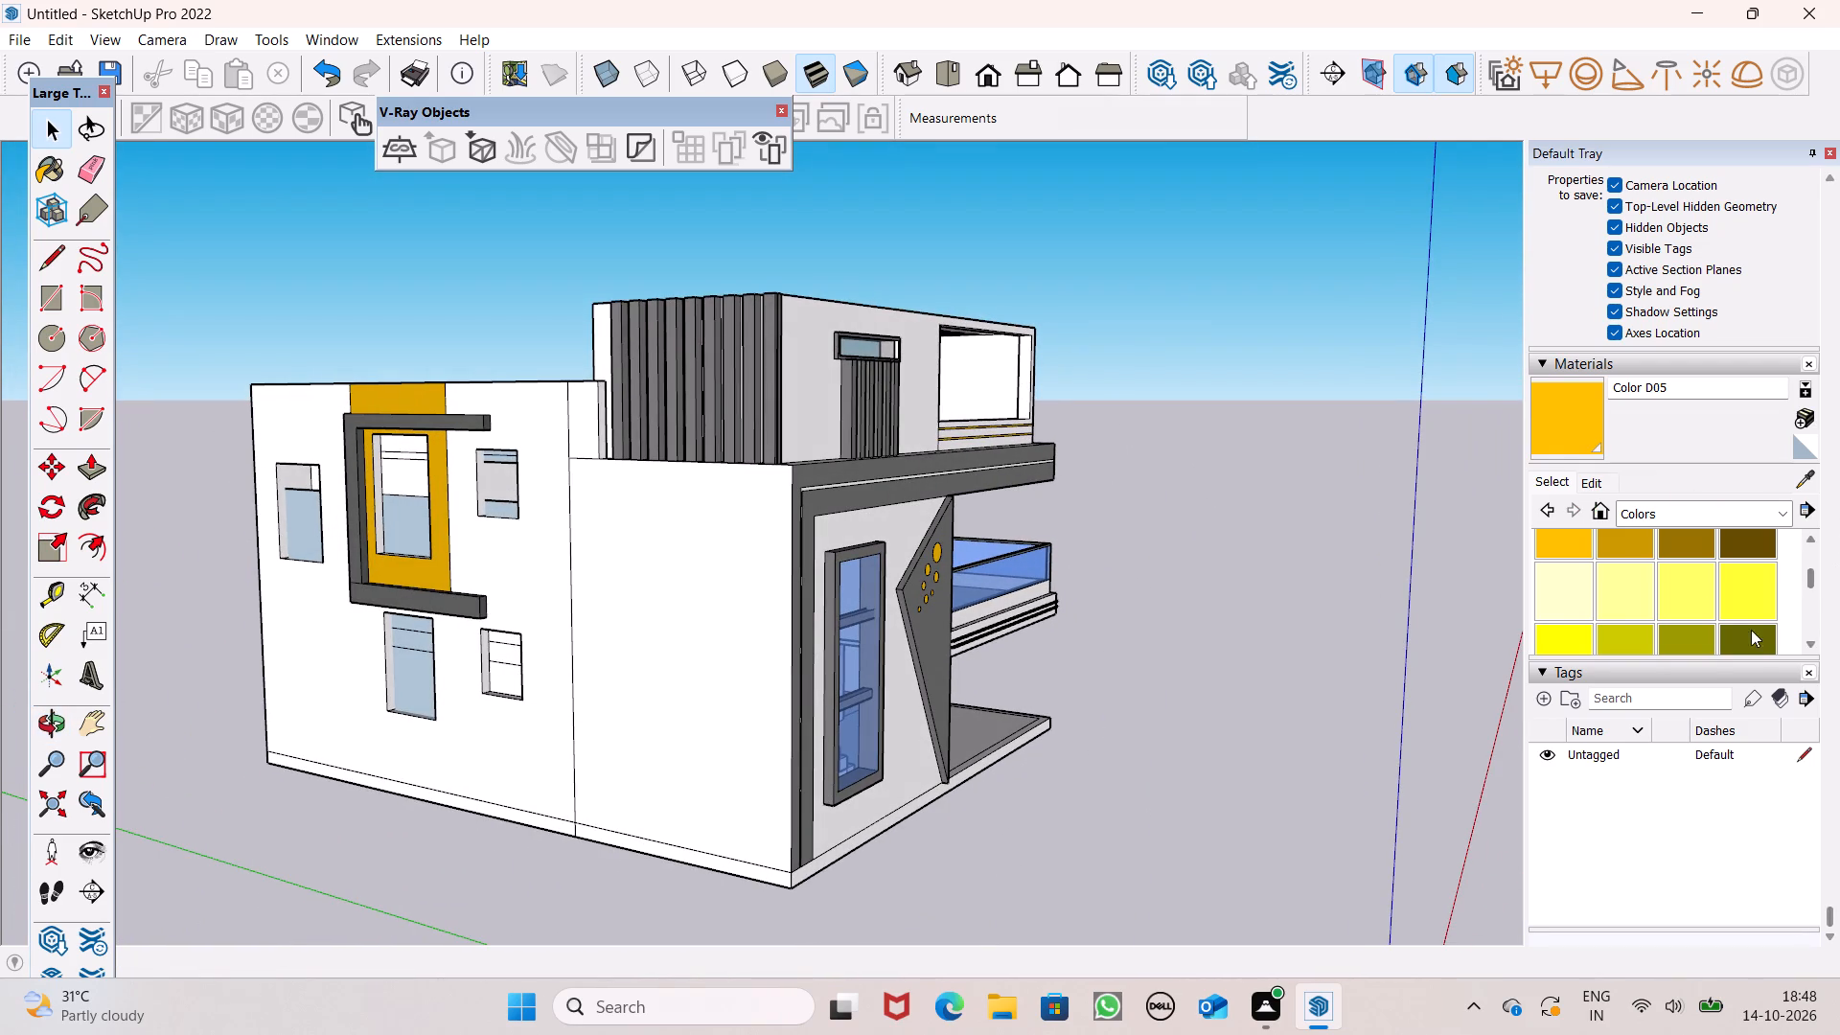
scroll(1707, 598, "down", 9)
left_click(1678, 582)
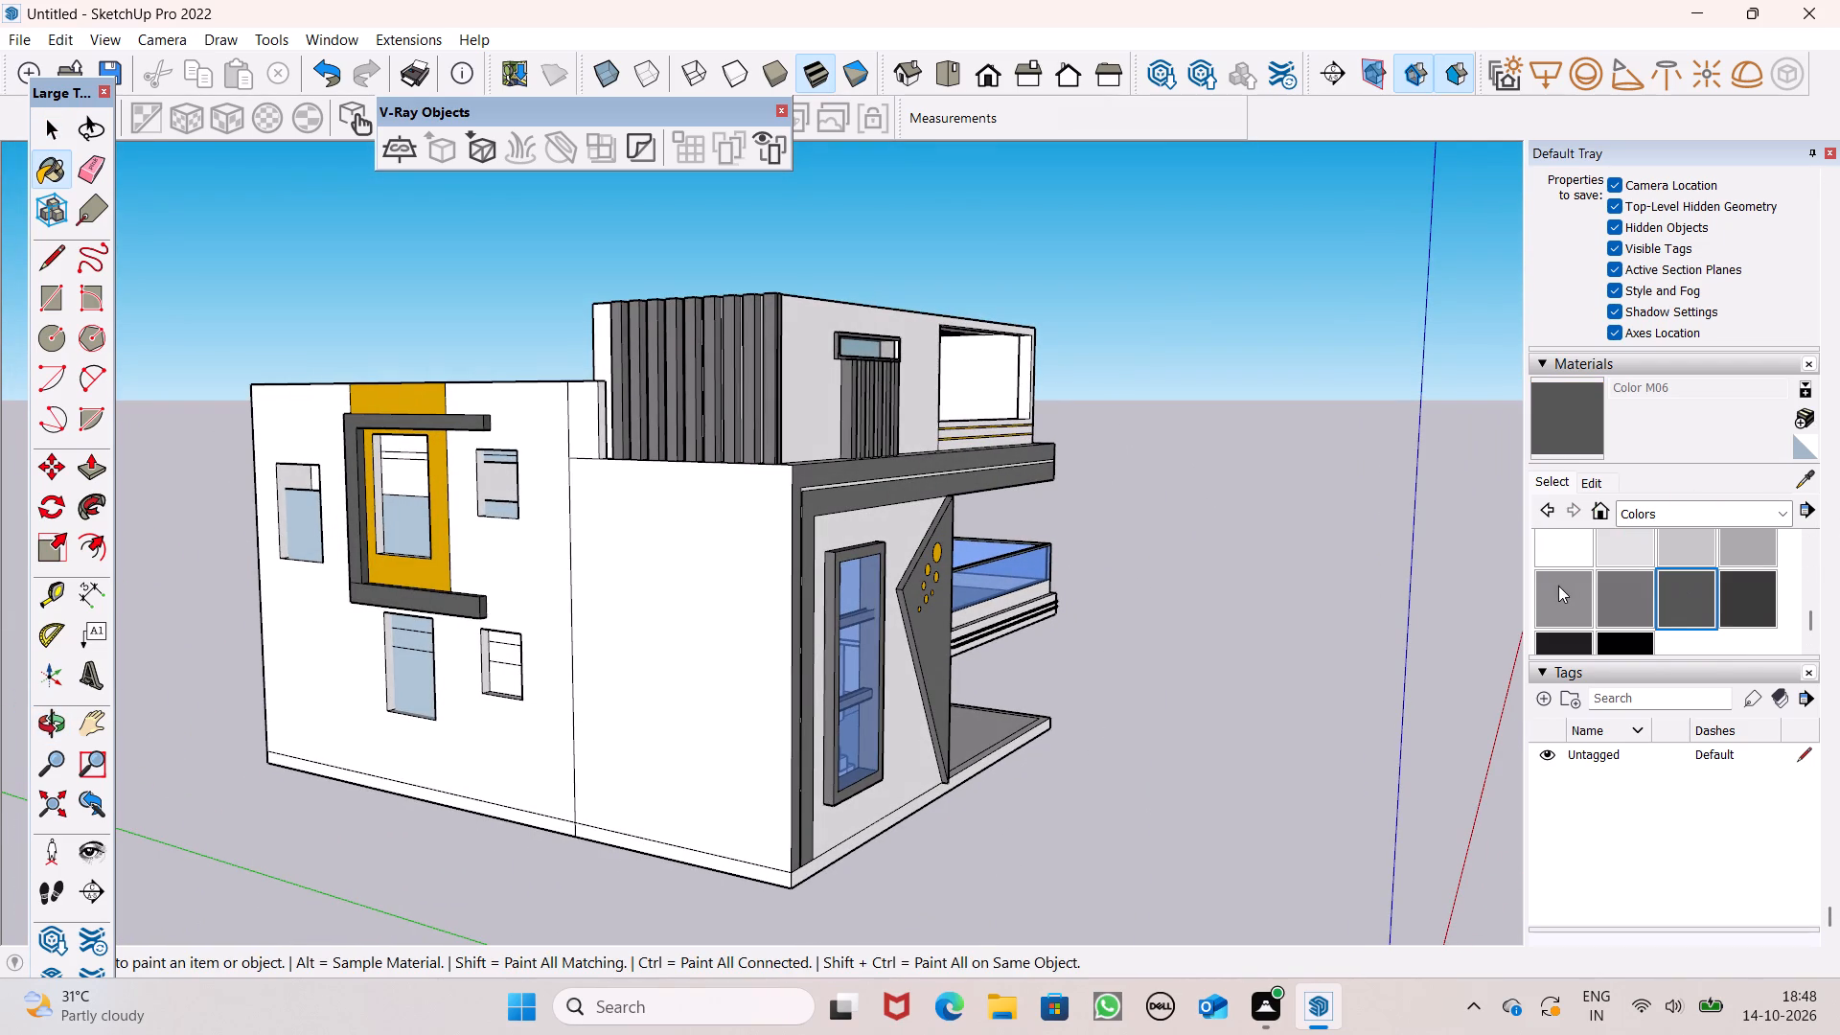
left_click(1619, 588)
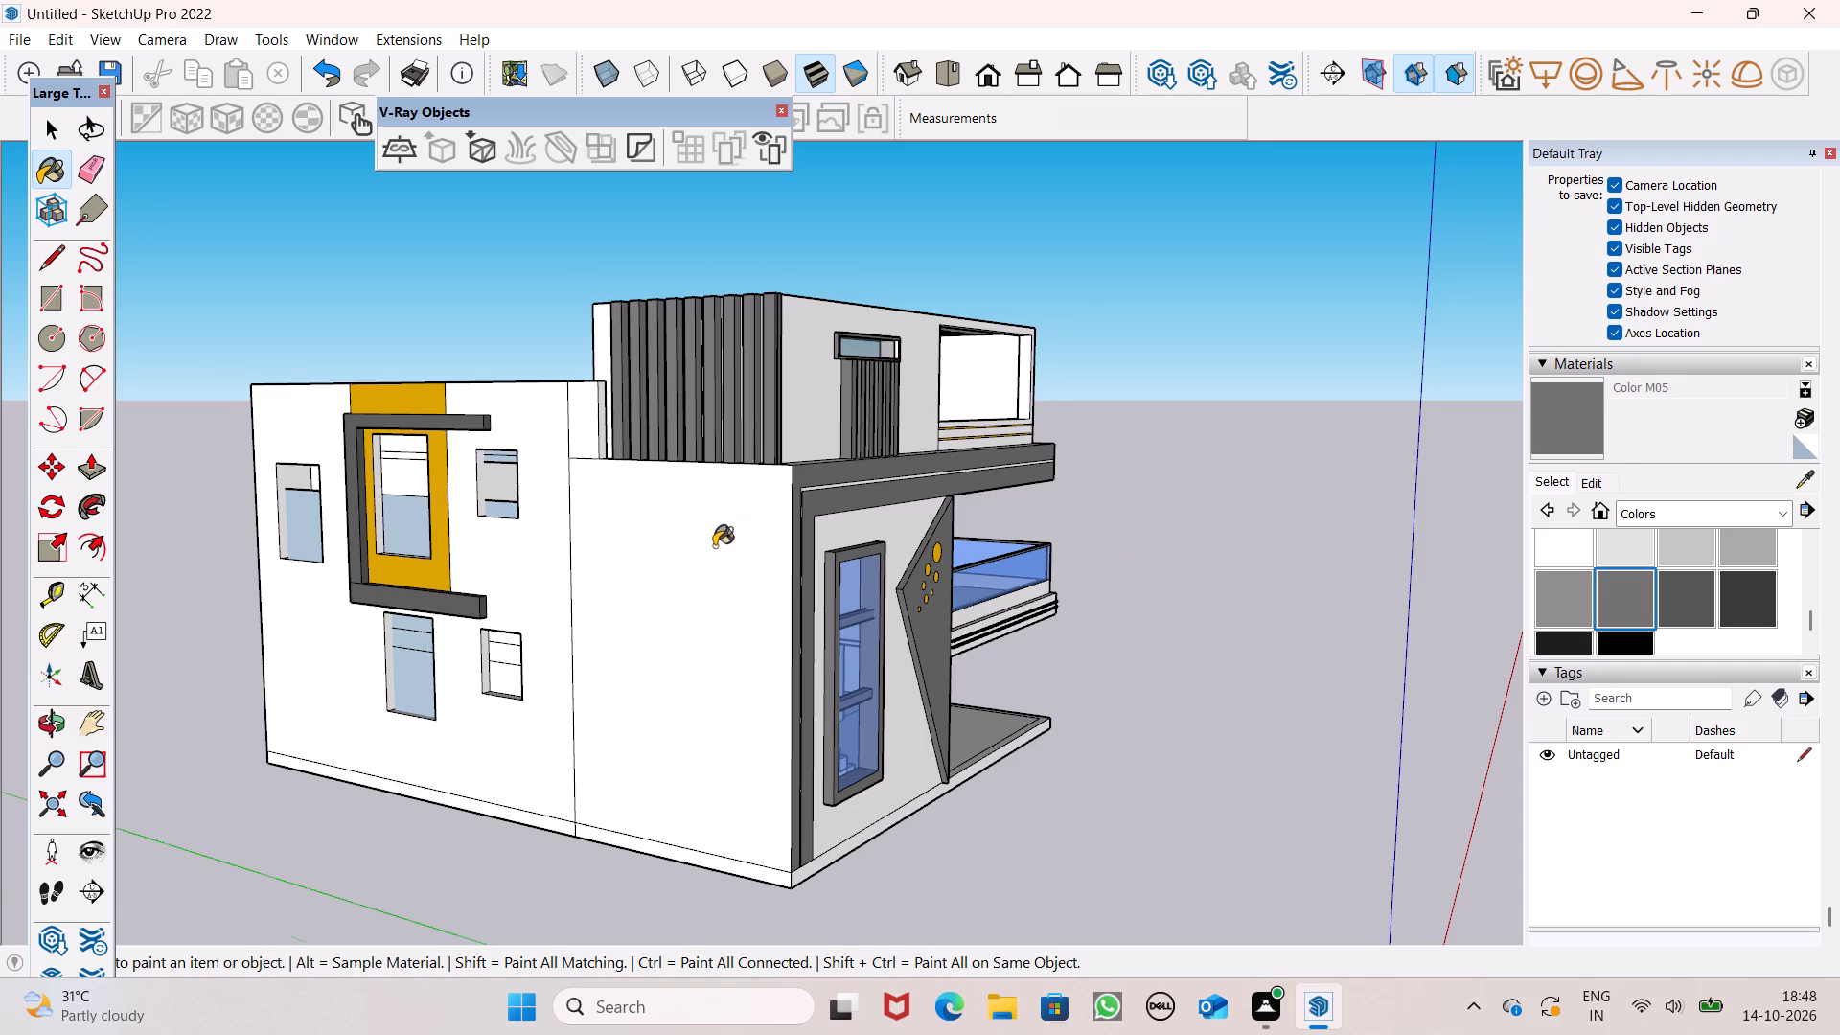
scroll(714, 546, "up", 3)
left_click(714, 546)
scroll(1132, 494, "down", 2)
scroll(1190, 586, "up", 1)
middle_click_drag(1190, 594, 1227, 611)
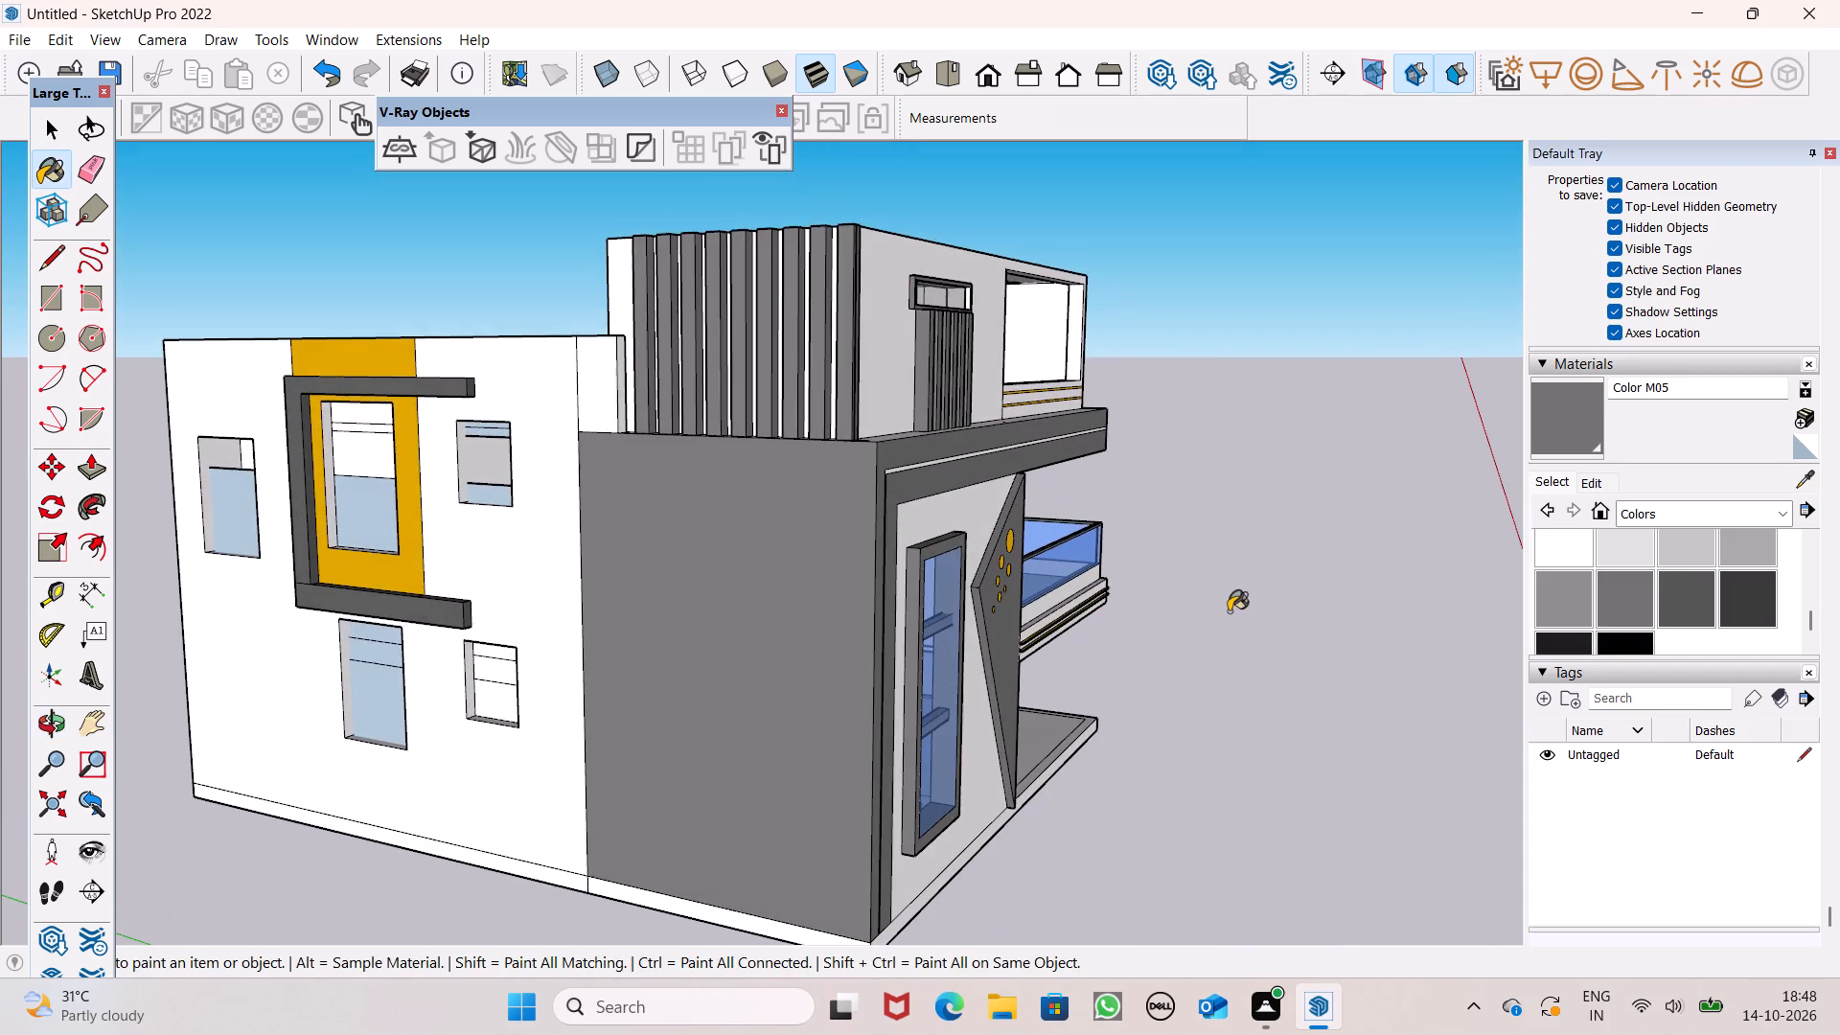
scroll(1307, 571, "down", 2)
scroll(1230, 533, "up", 2)
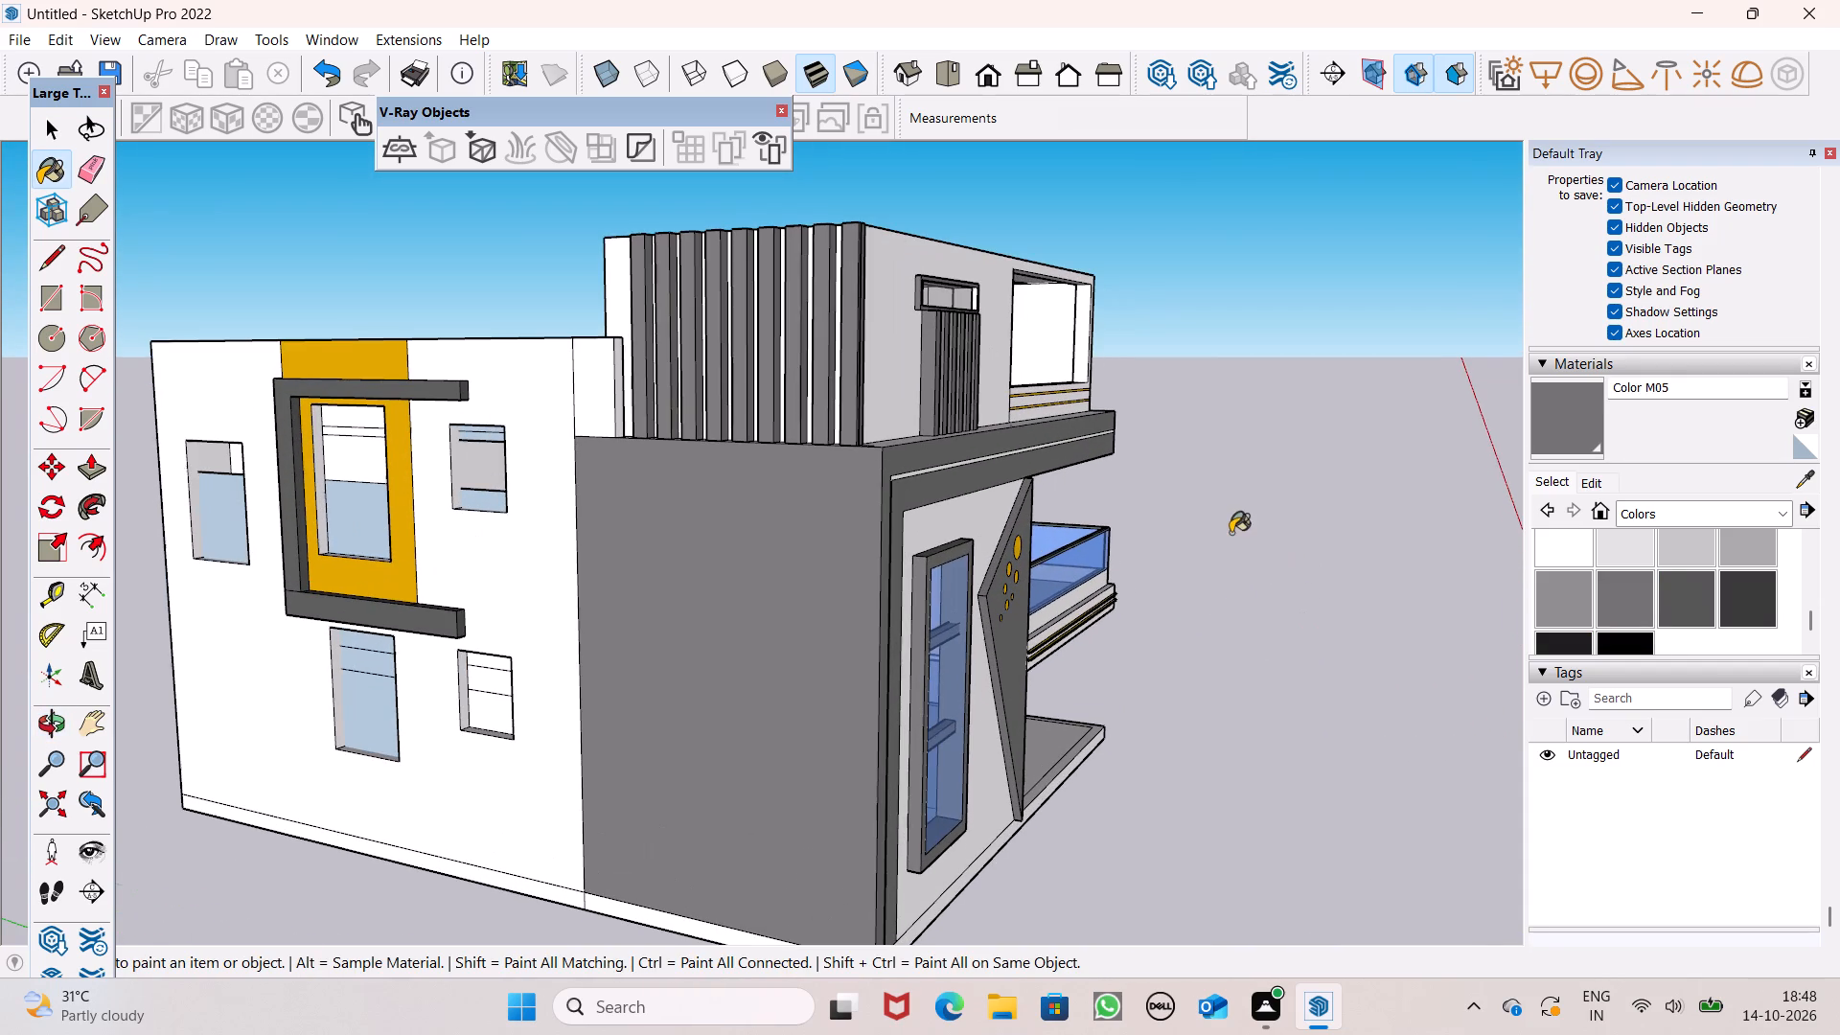
Draw a horizontal line about 17' 1 1/2" long across the grey side wall section, just below its top edge.
left_click(64, 258)
middle_click_drag(579, 583, 782, 677)
scroll(761, 533, "down", 1)
scroll(756, 531, "up", 1)
scroll(756, 531, "down", 1)
scroll(756, 531, "up", 3)
scroll(707, 530, "down", 1)
scroll(707, 529, "up", 4)
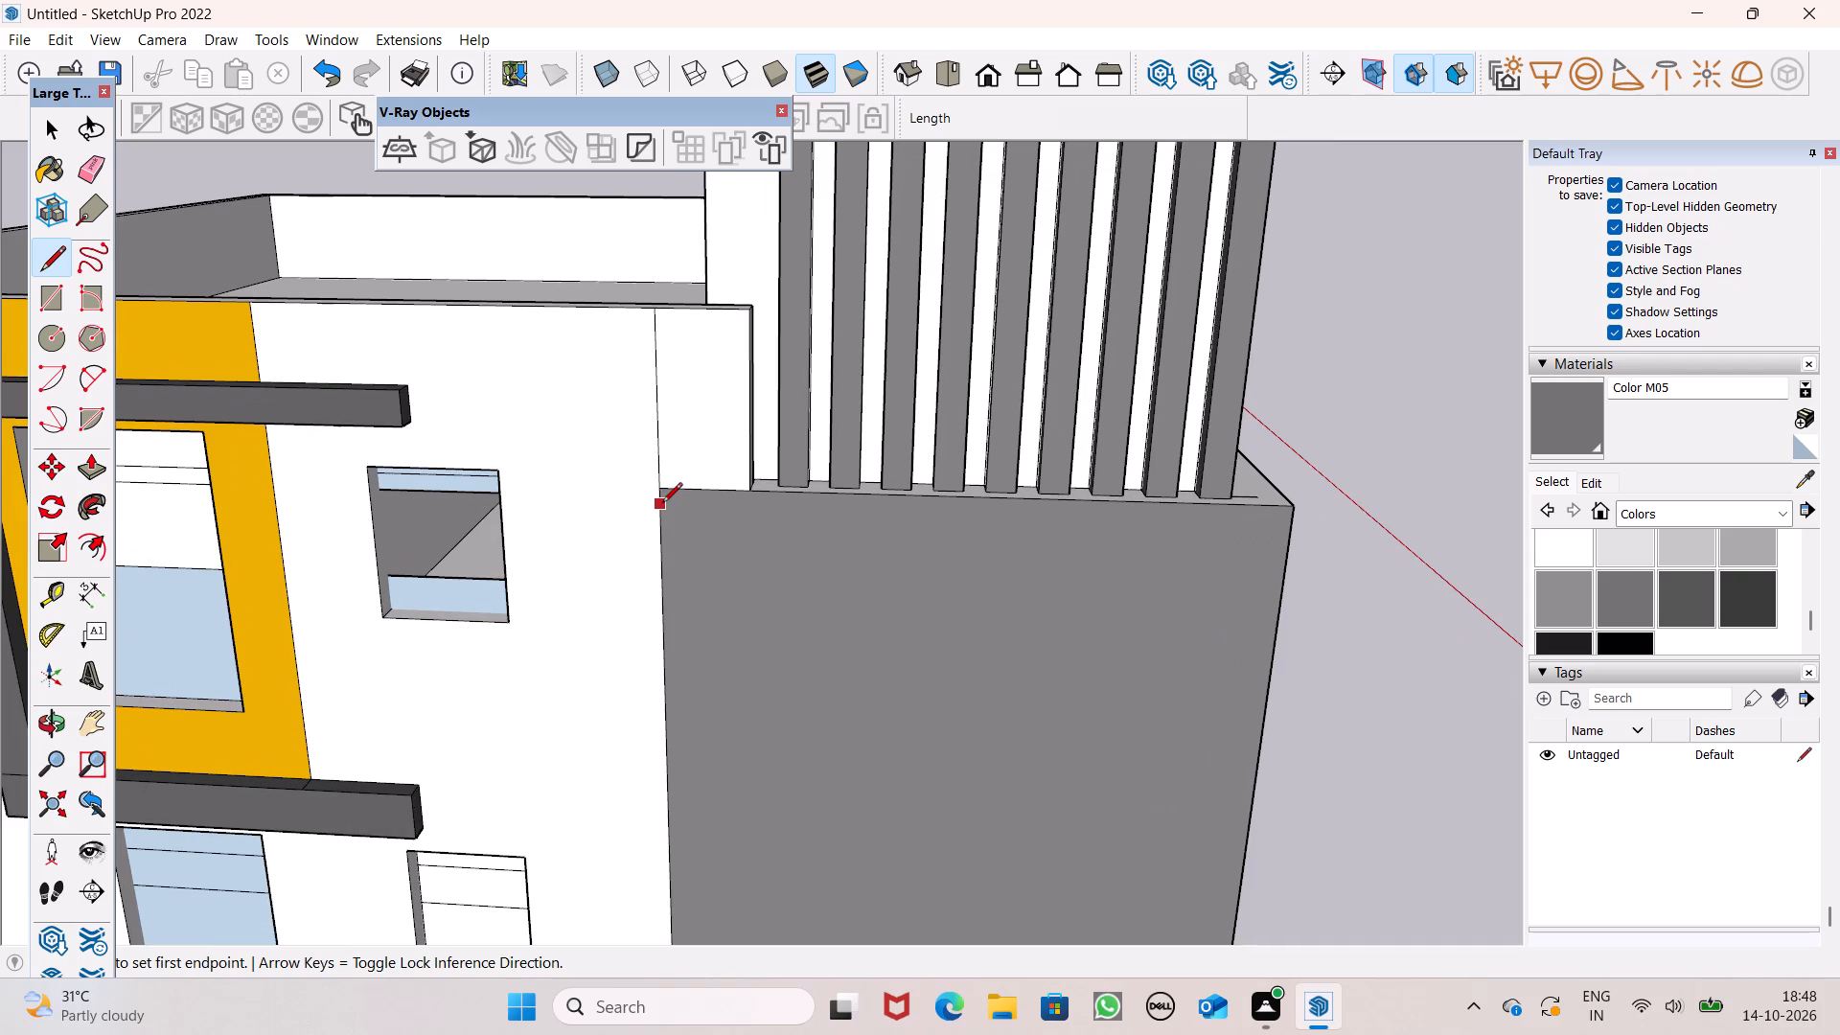
left_click_drag(660, 510, 689, 510)
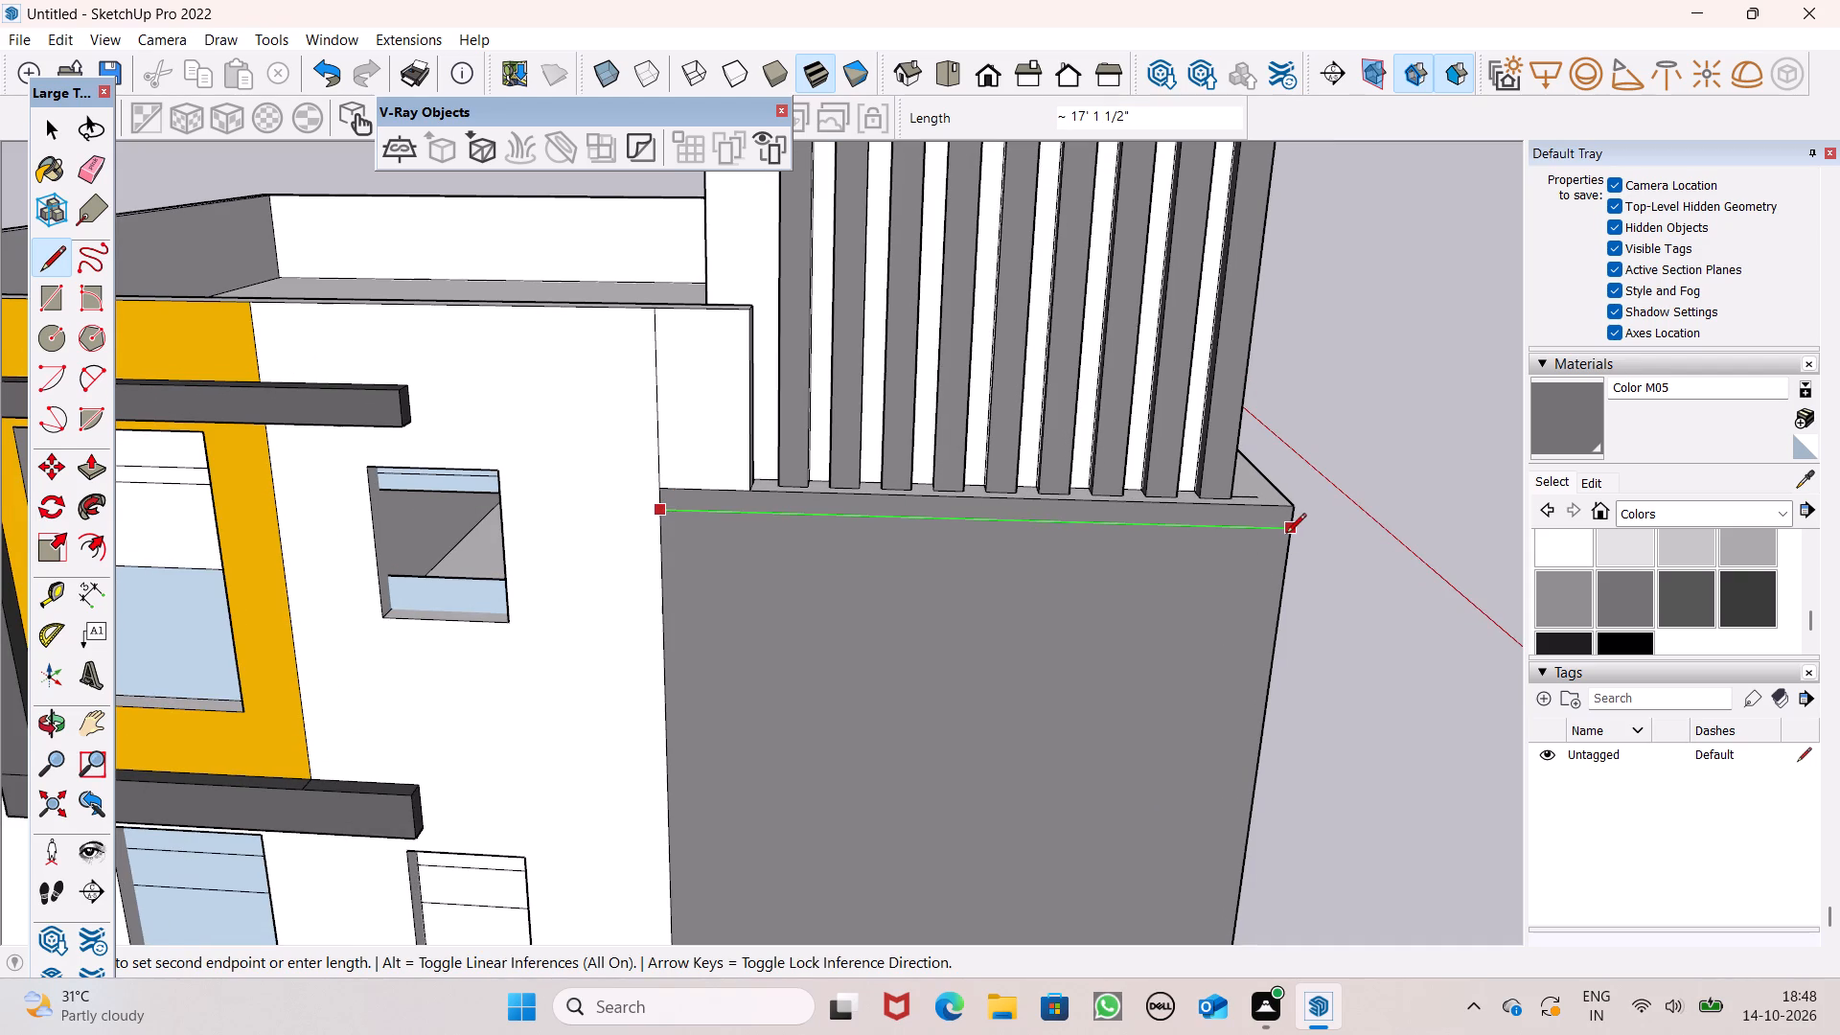
left_click(1286, 534)
scroll(1023, 480, "down", 3)
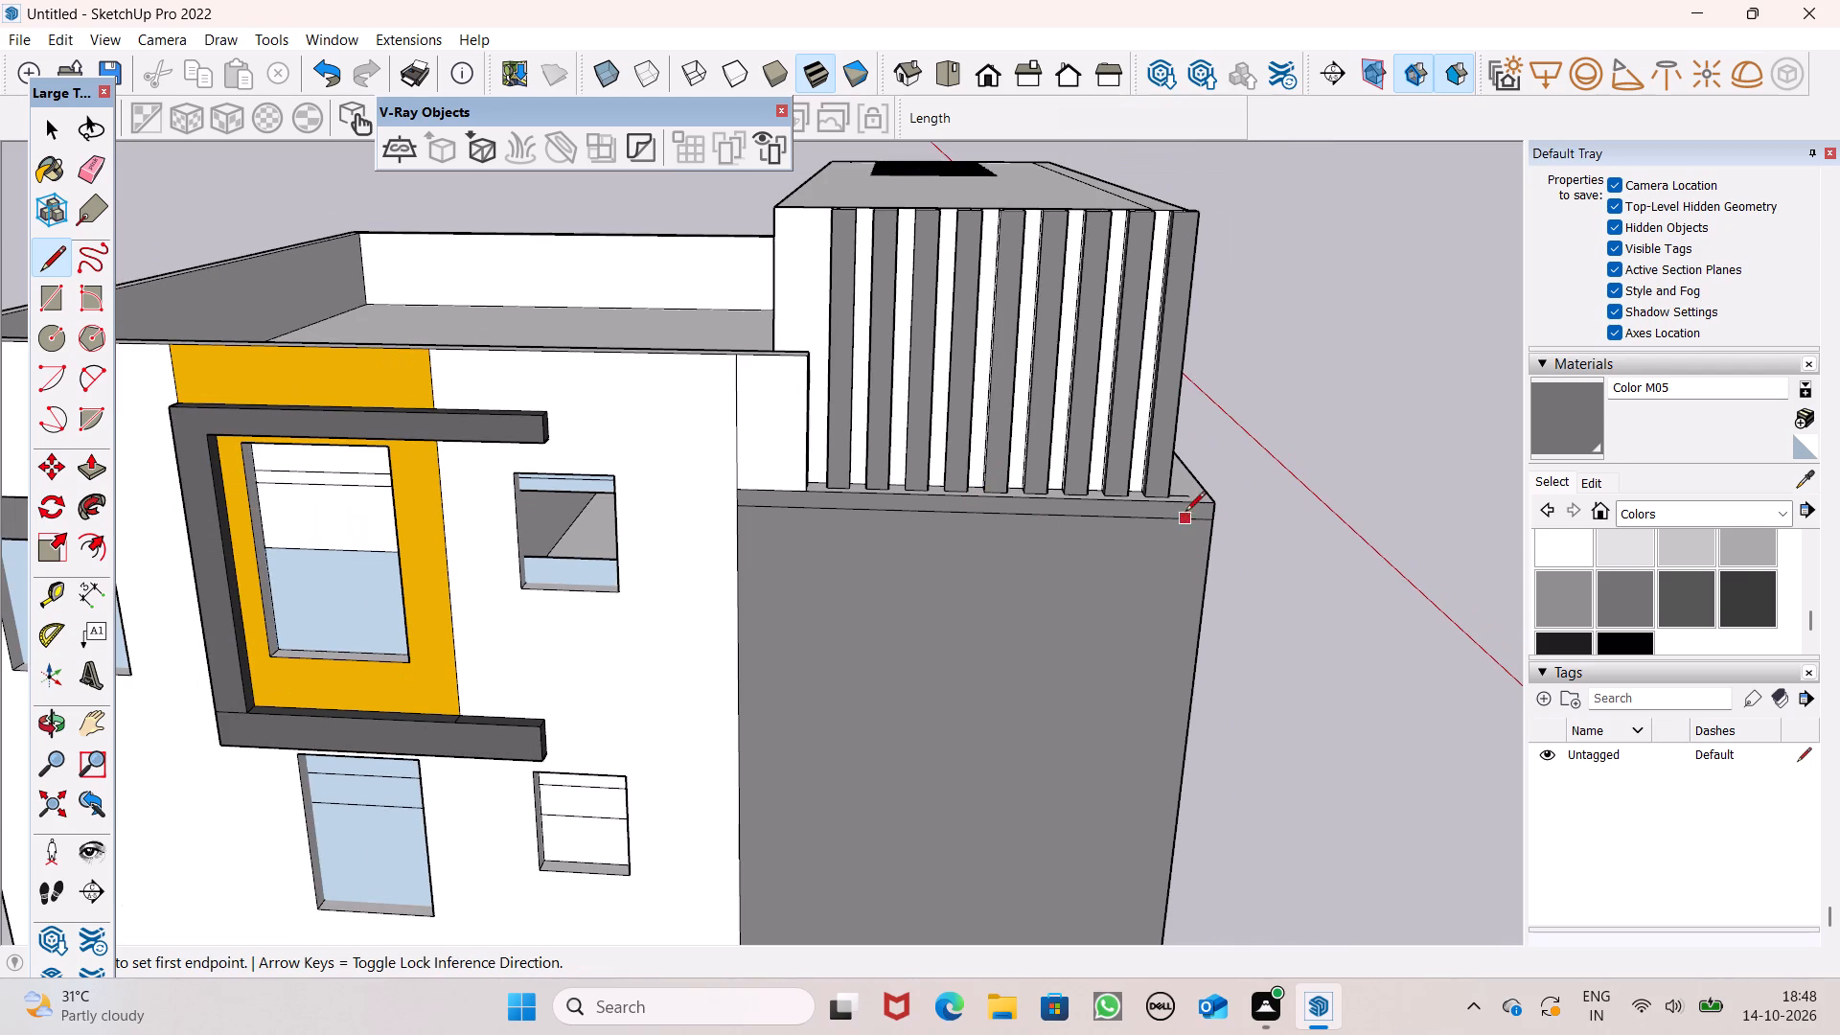
Draw a vertical line about 24' 8" long down the grey side wall to the white base strip, just inside the front corner.
left_click(1191, 506)
scroll(1191, 506, "down", 4)
scroll(1191, 506, "up", 1)
scroll(1191, 506, "down", 1)
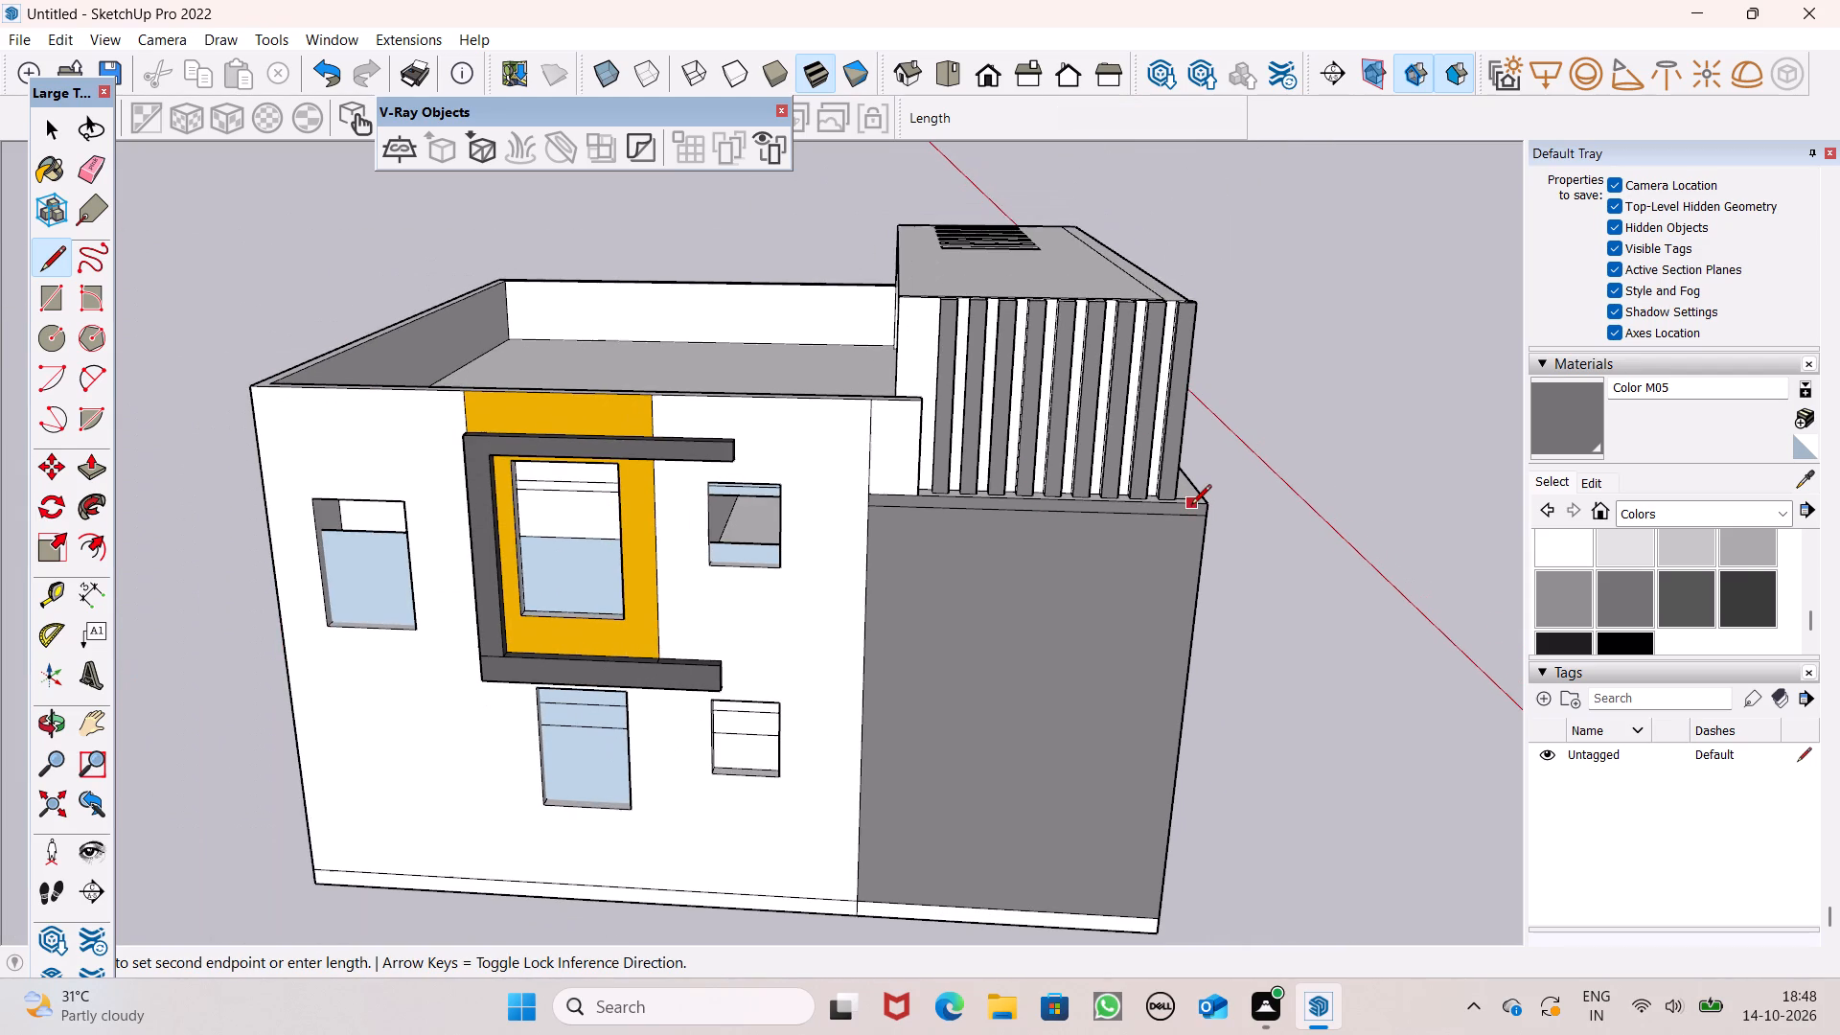
scroll(1191, 506, "down", 2)
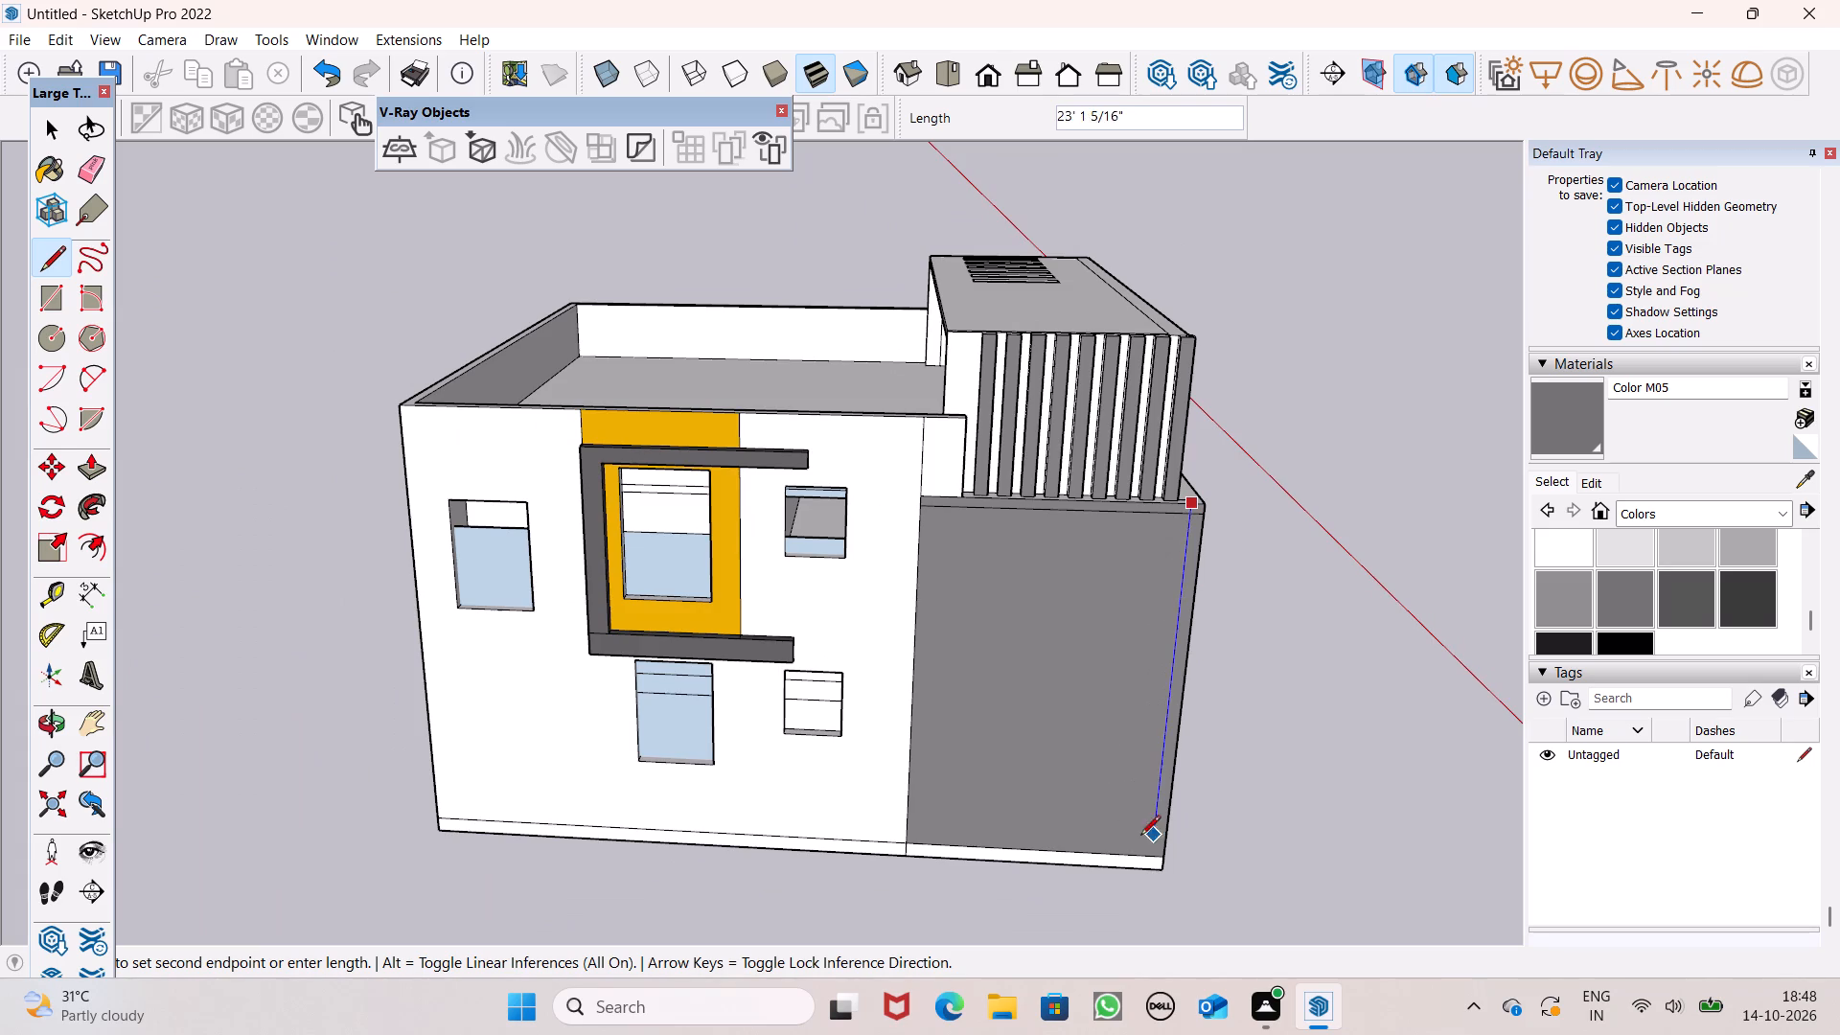
scroll(1148, 905, "down", 1)
scroll(1149, 905, "up", 3)
scroll(1149, 905, "down", 1)
scroll(1149, 905, "up", 7)
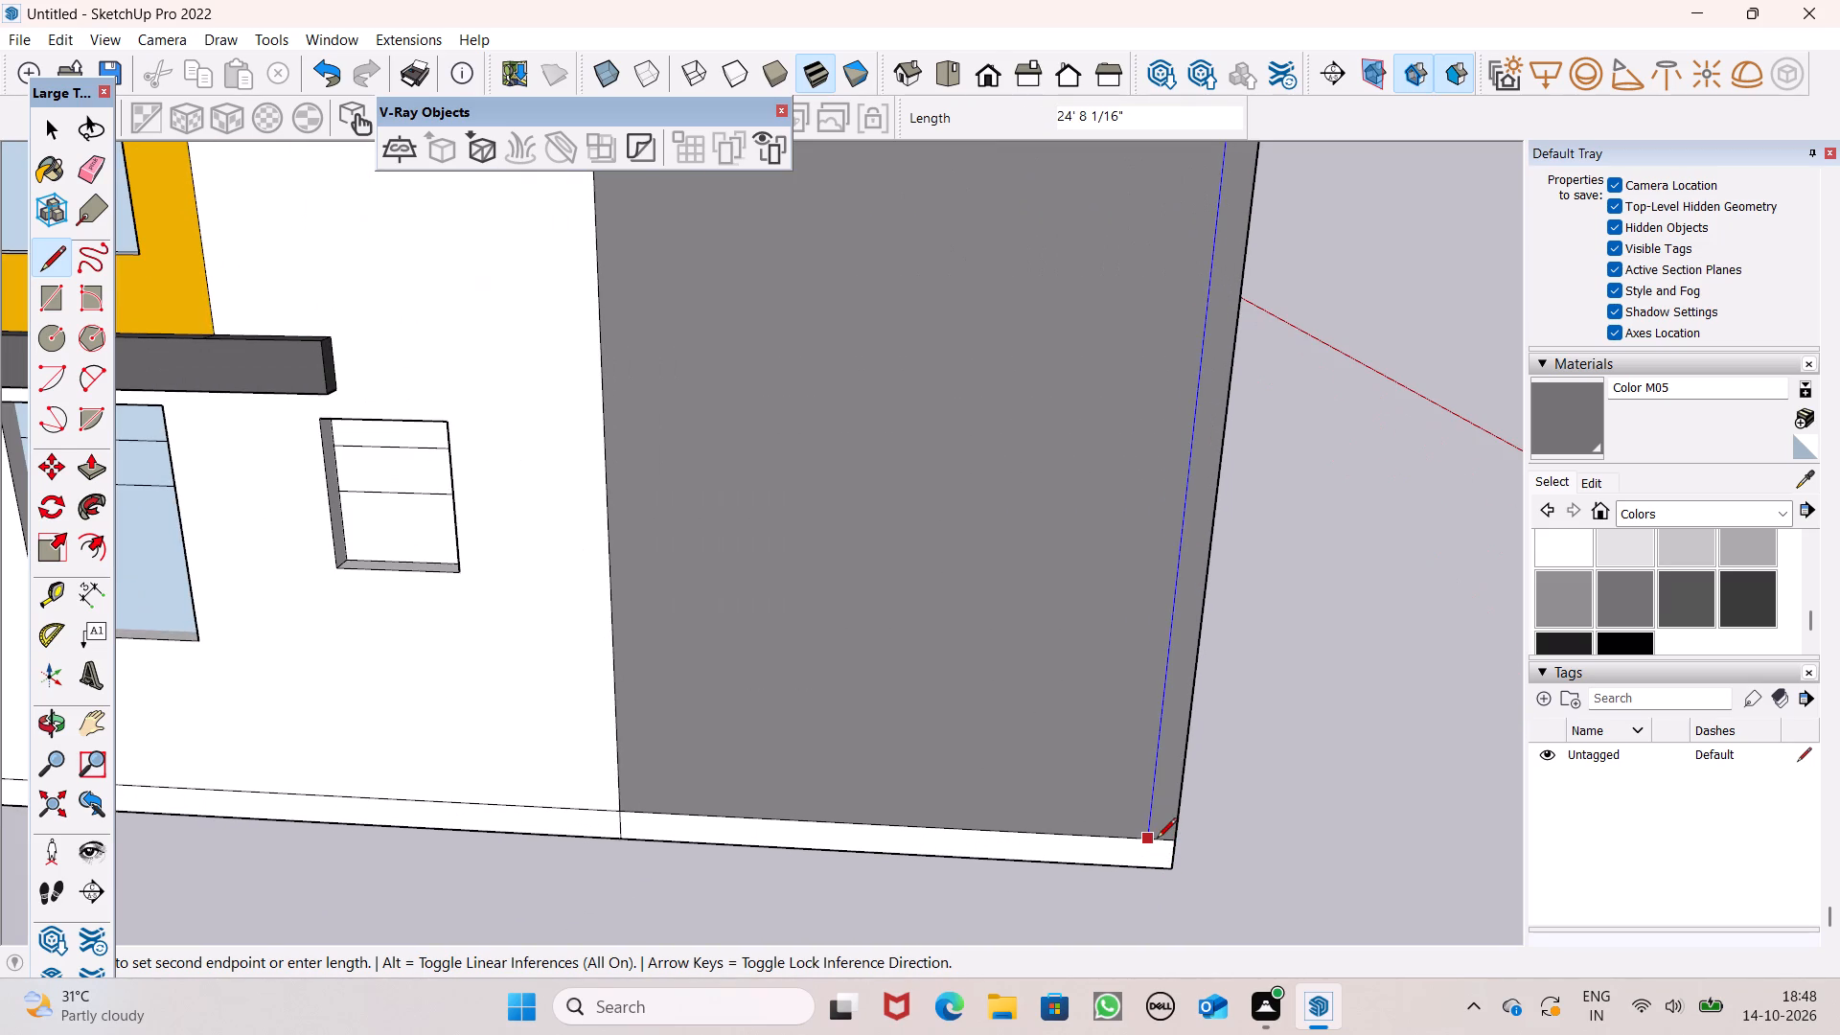
left_click(1159, 837)
scroll(1239, 956, "down", 10)
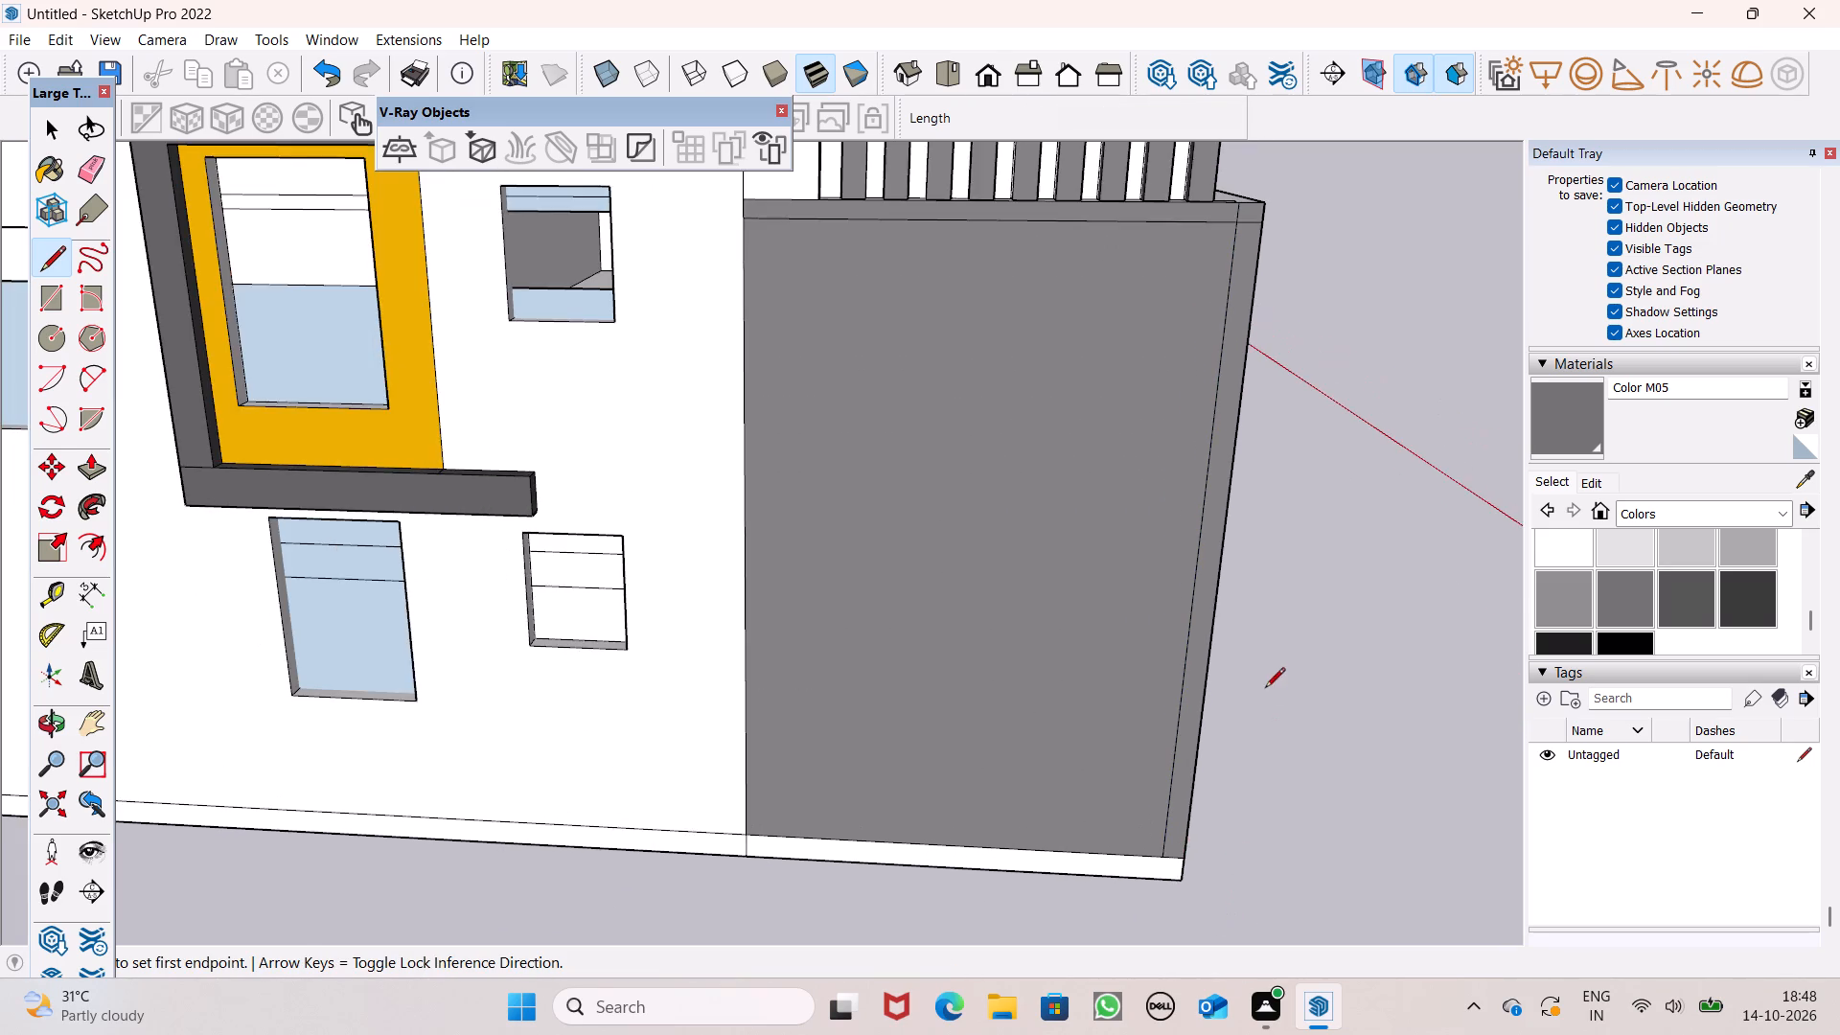
scroll(1265, 691, "down", 4)
scroll(1338, 348, "up", 5)
scroll(1048, 378, "up", 1)
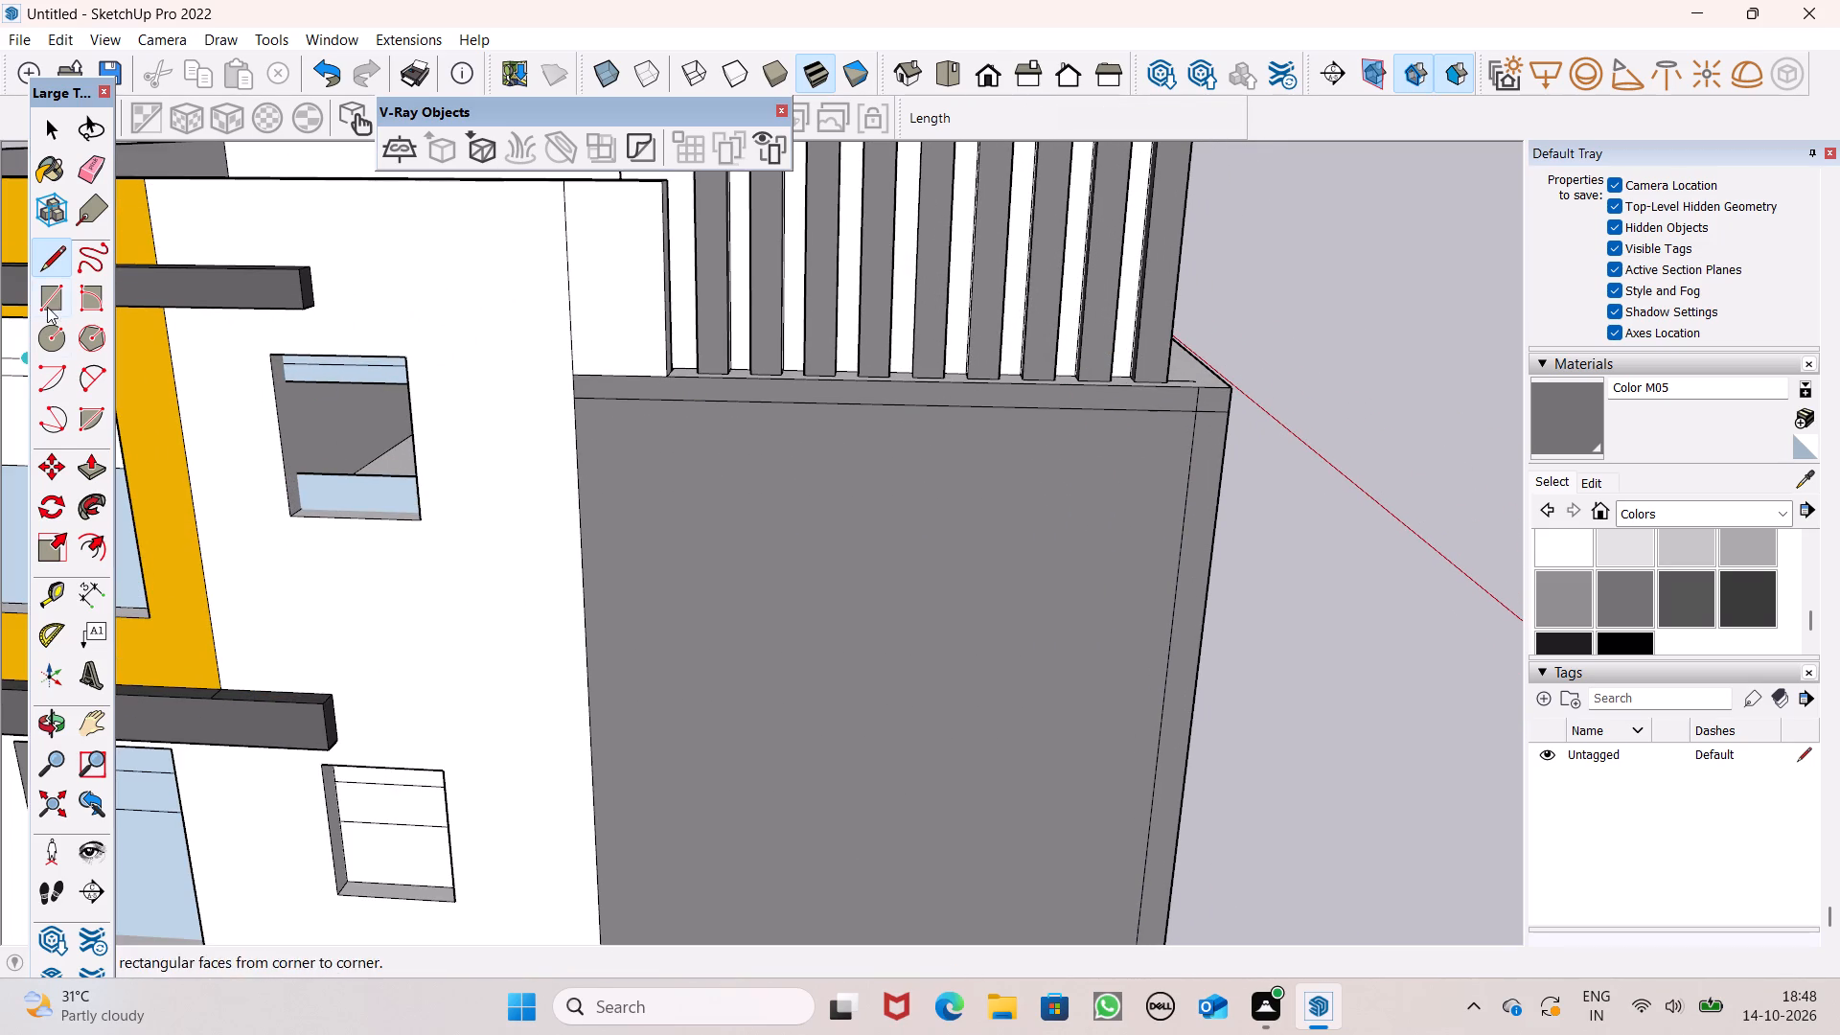
Erase the short line ends crossing at the grey wall's upper front corner to leave one L-shaped border.
left_click(79, 172)
scroll(1246, 416, "up", 1)
scroll(1252, 417, "down", 1)
scroll(1252, 417, "up", 1)
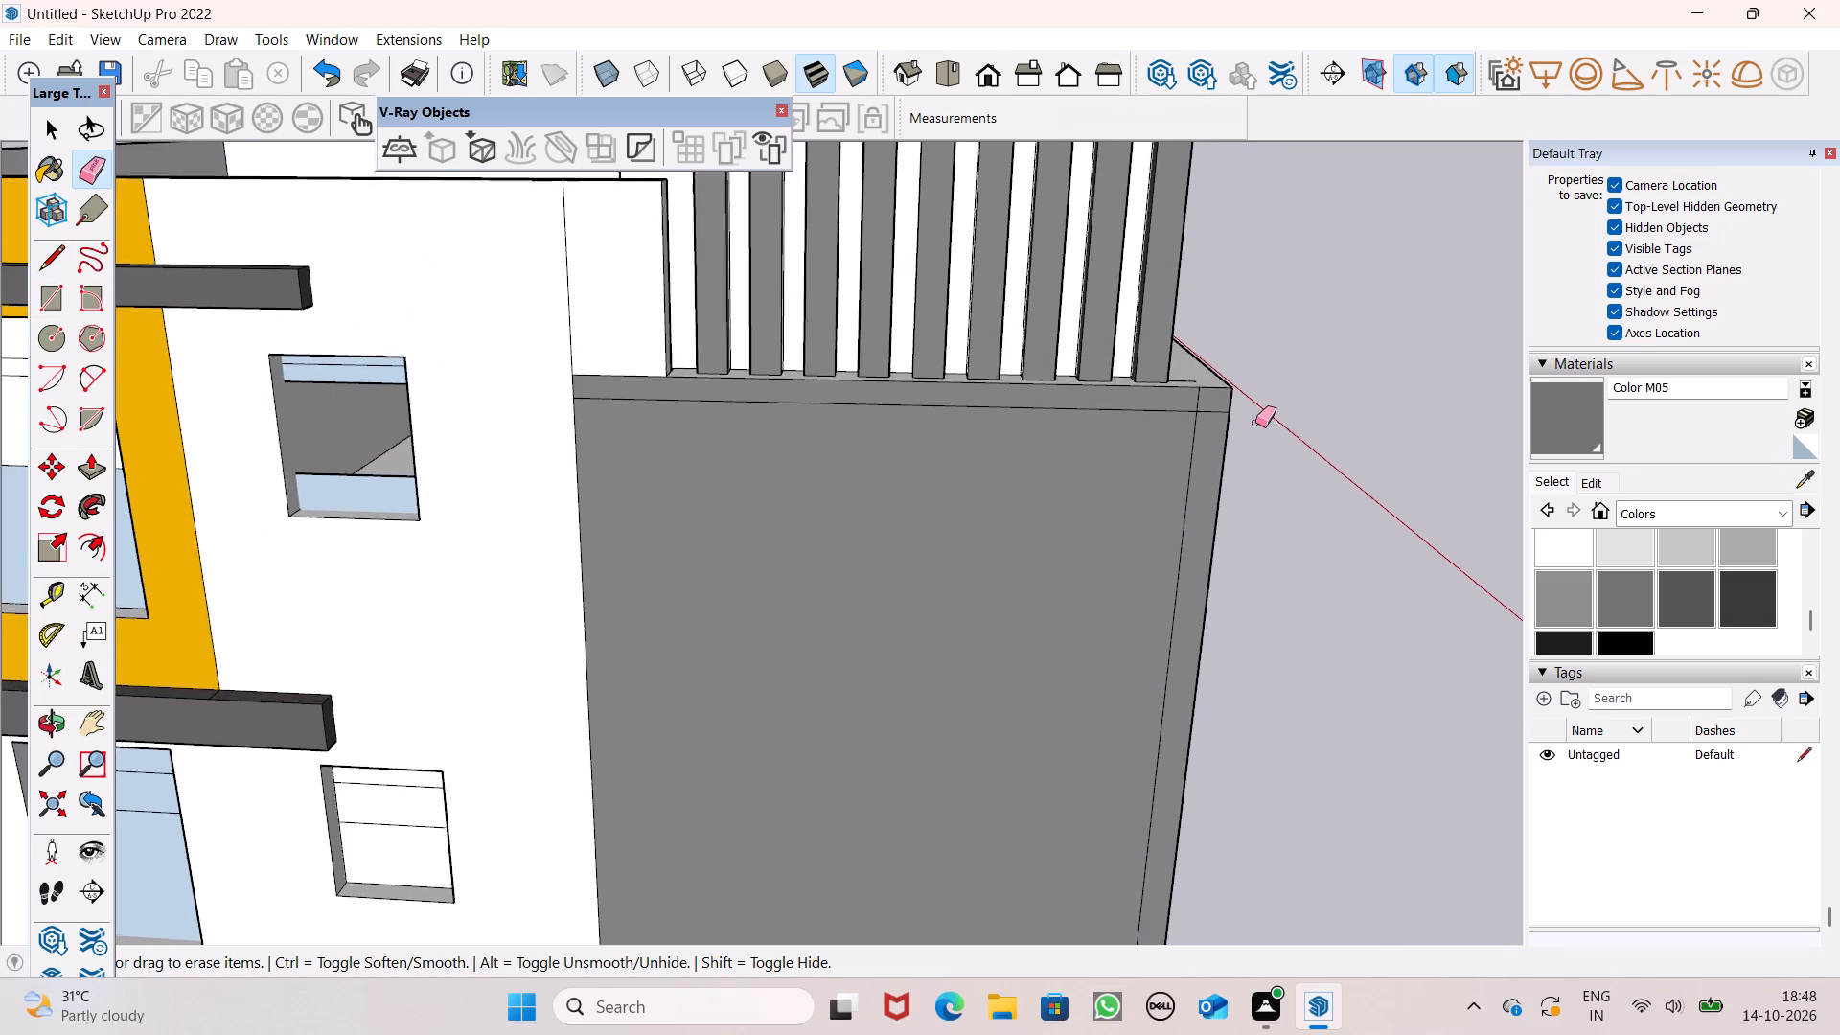
scroll(1255, 423, "up", 6)
left_click_drag(1116, 362, 1144, 409)
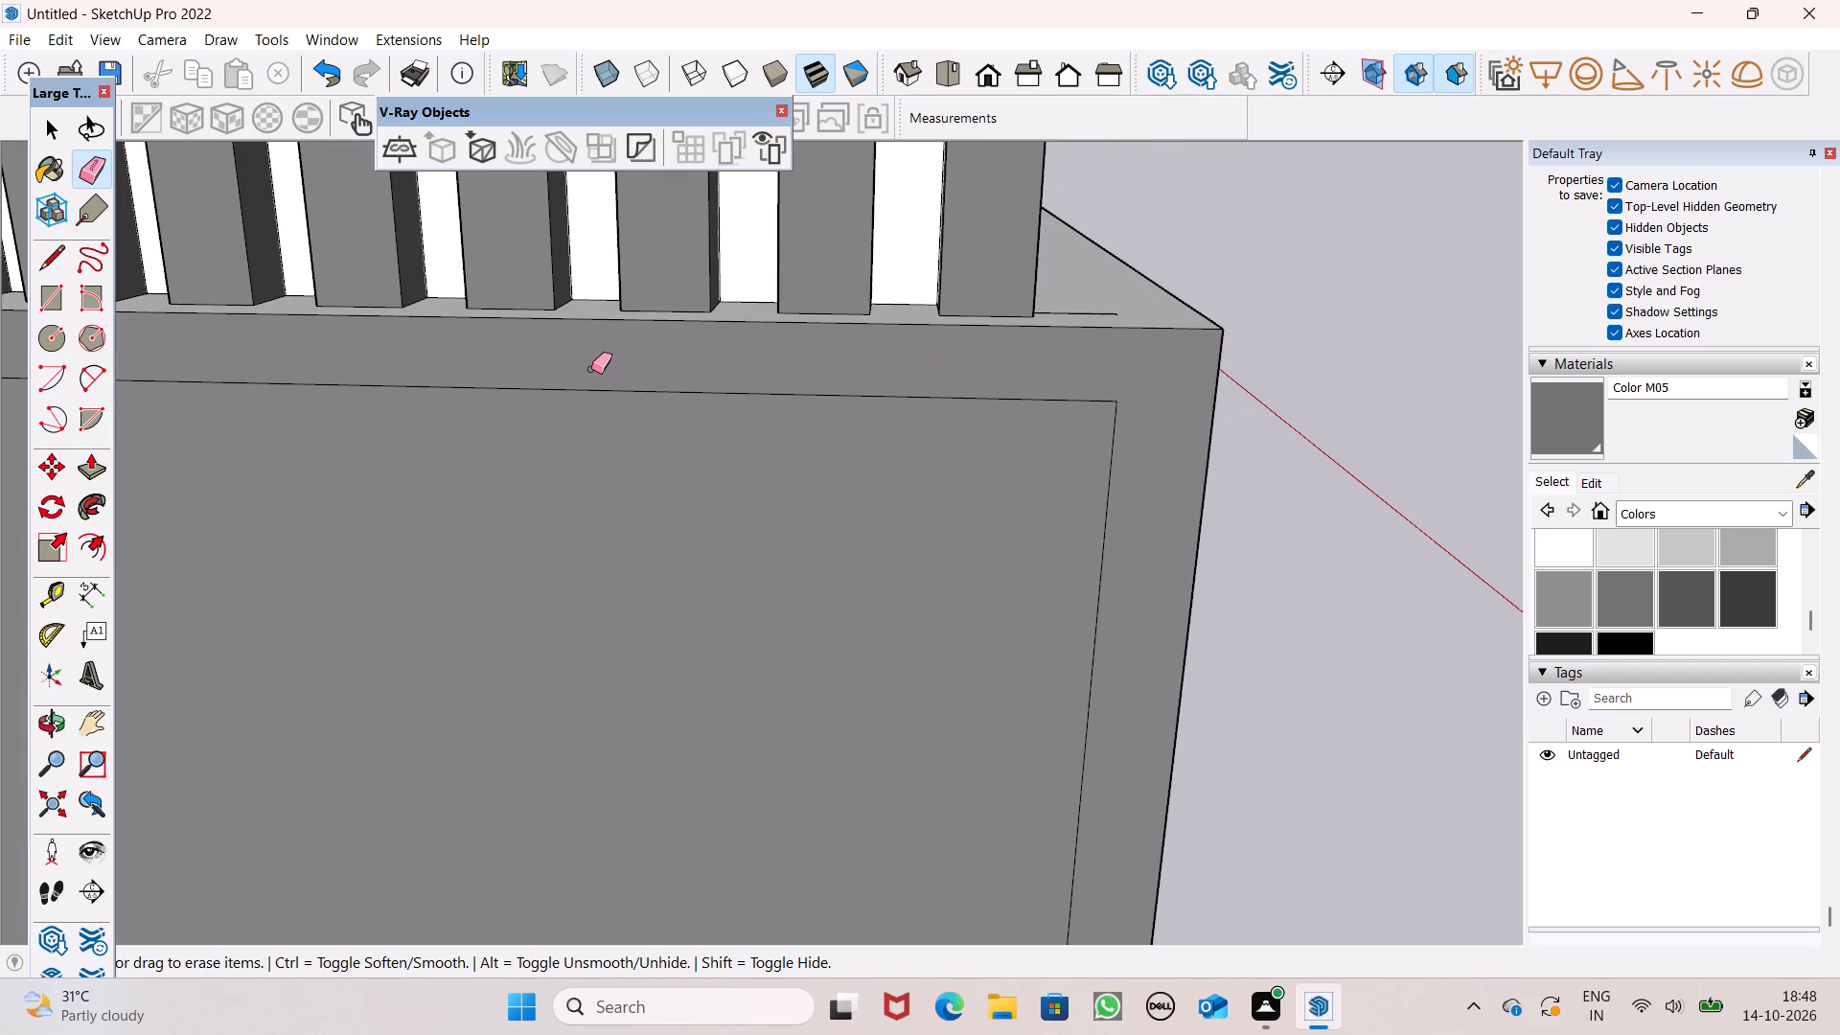
scroll(591, 369, "down", 3)
Push/Pull the L-shaped border along the grey side wall's top and front edges outward by about 7 11/16".
left_click(93, 473)
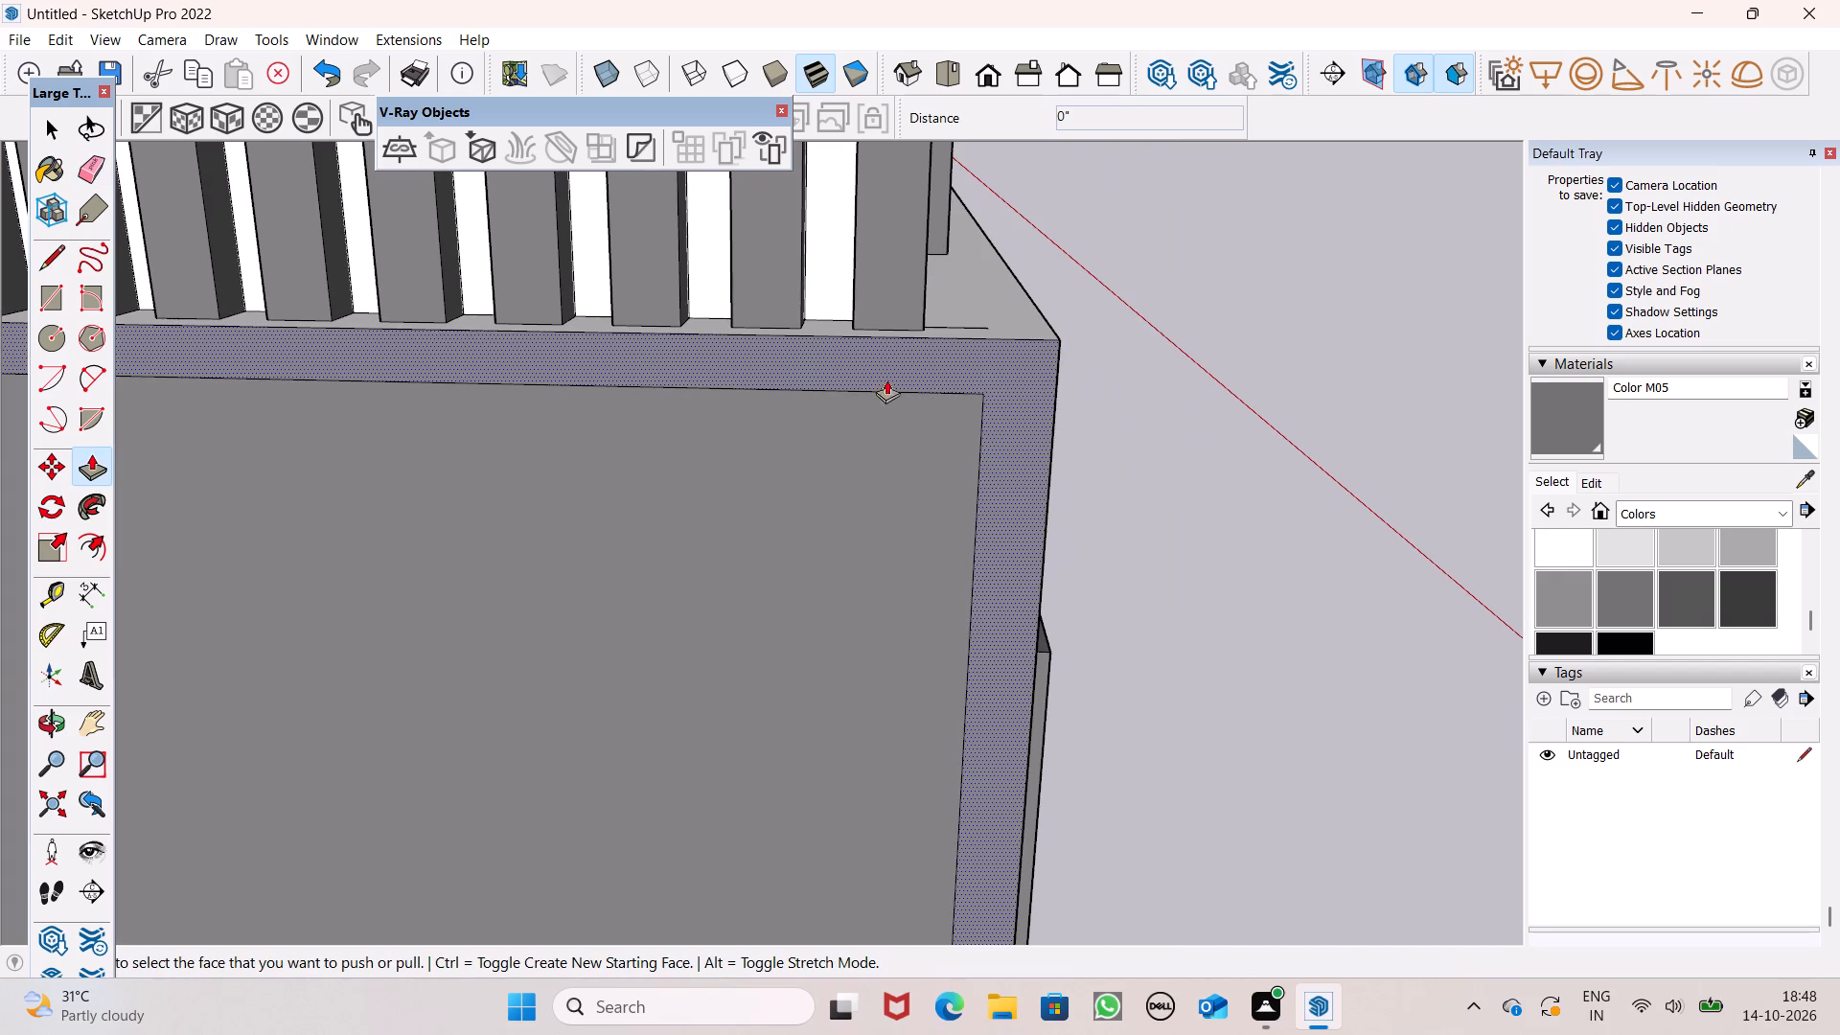
left_click_drag(1039, 394, 1039, 409)
scroll(1085, 335, "down", 2)
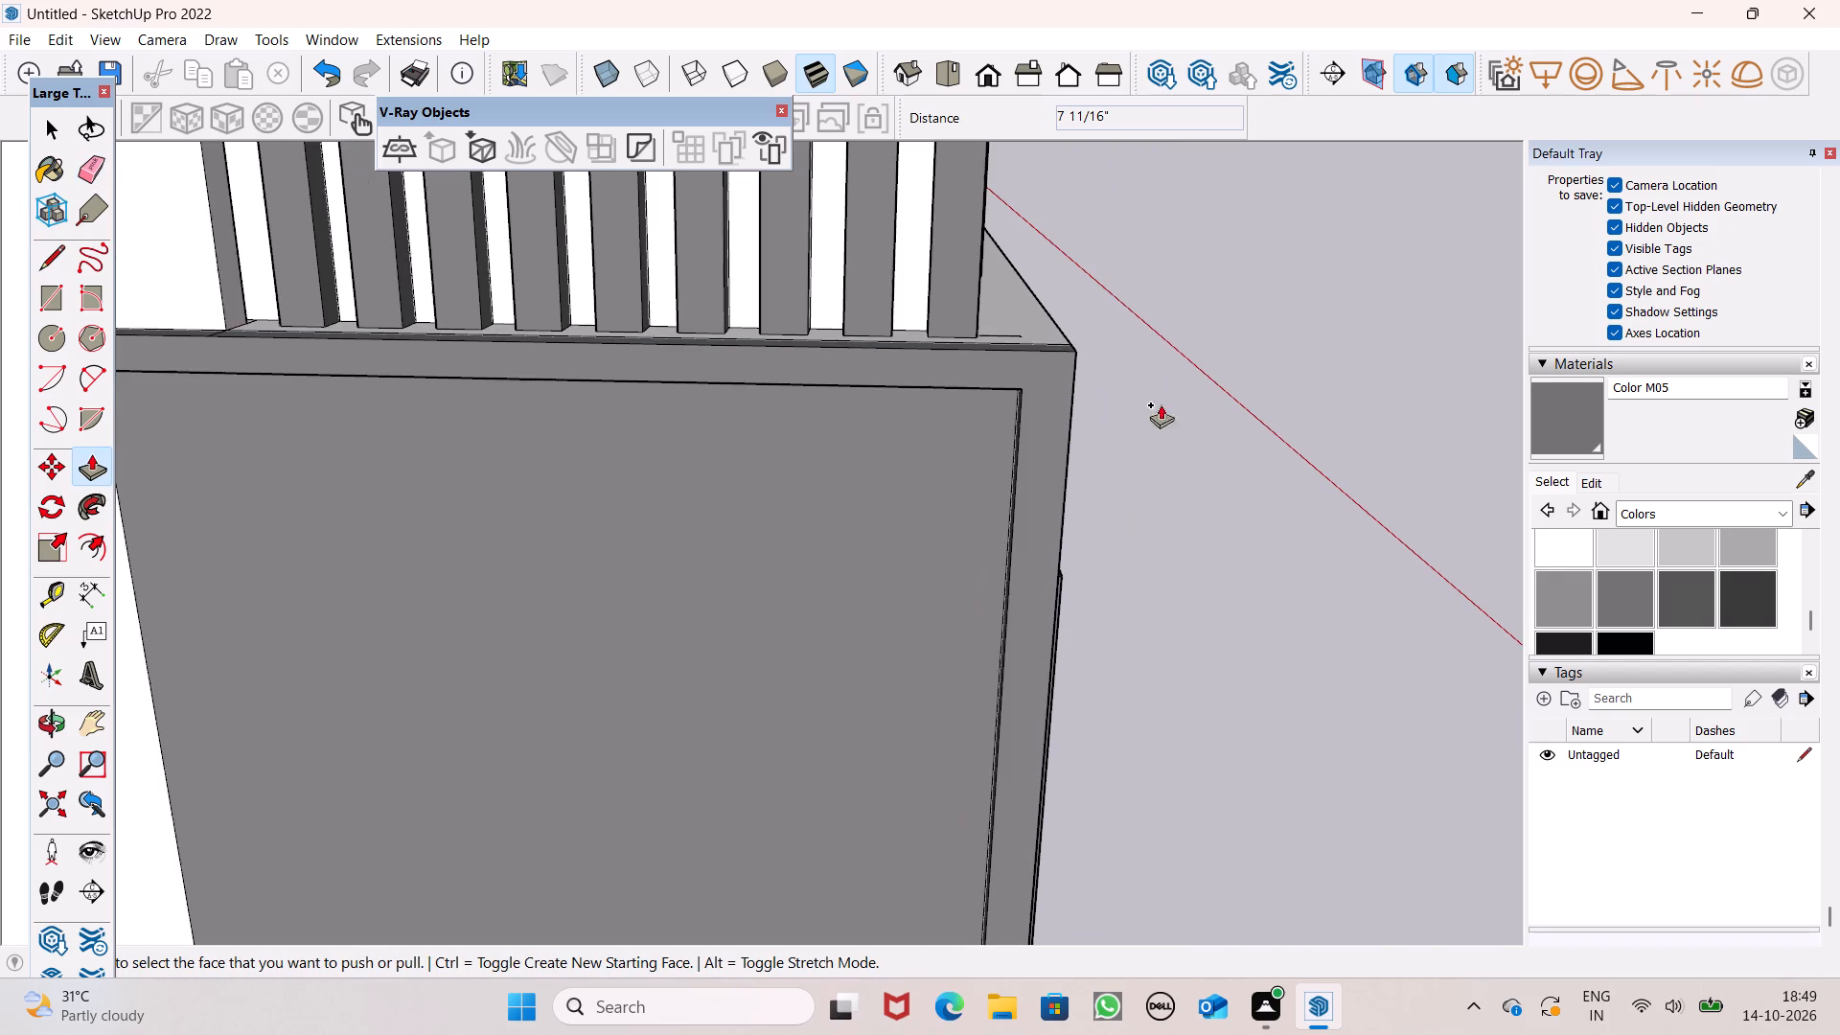
scroll(1201, 332, "down", 4)
middle_click_drag(1220, 472, 763, 546)
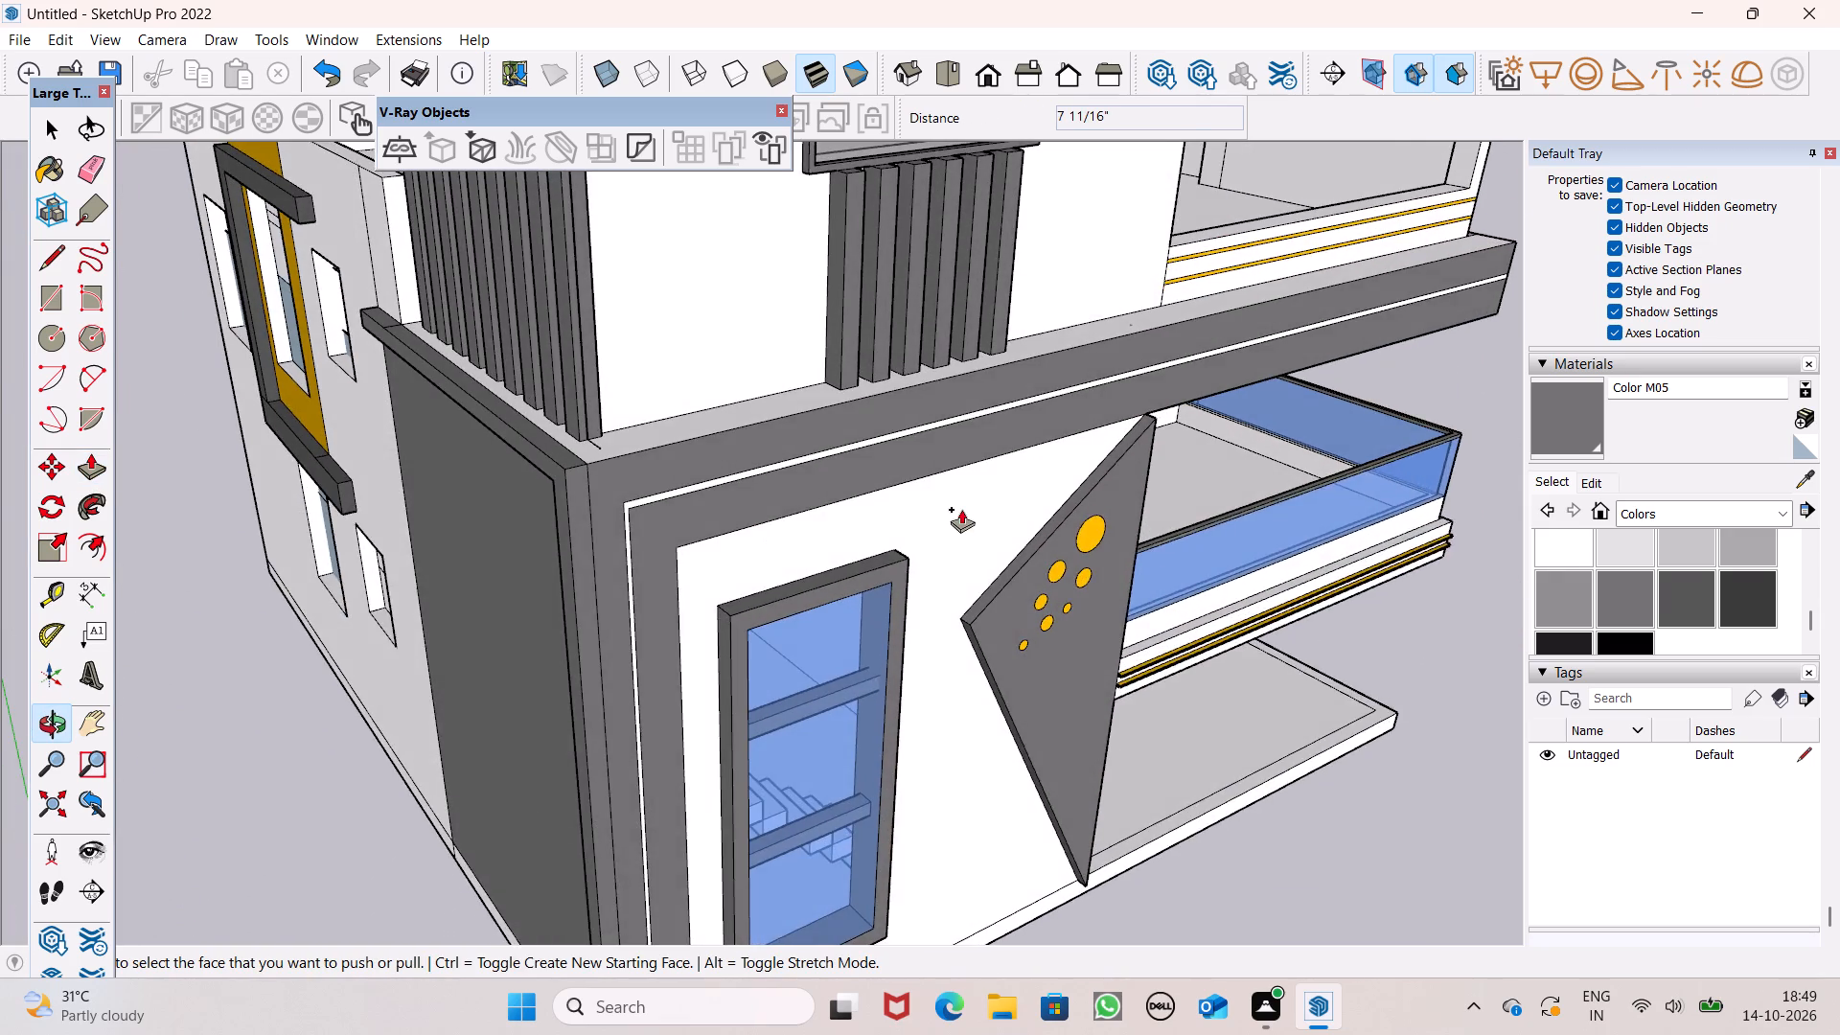
scroll(961, 509, "down", 6)
key("space")
scroll(287, 672, "down", 6)
Draw an upright rectangle about 5' 1/2" by 3' 1 3/8" in the open space beside the house, near the scale figure.
middle_click_drag(330, 747, 799, 681)
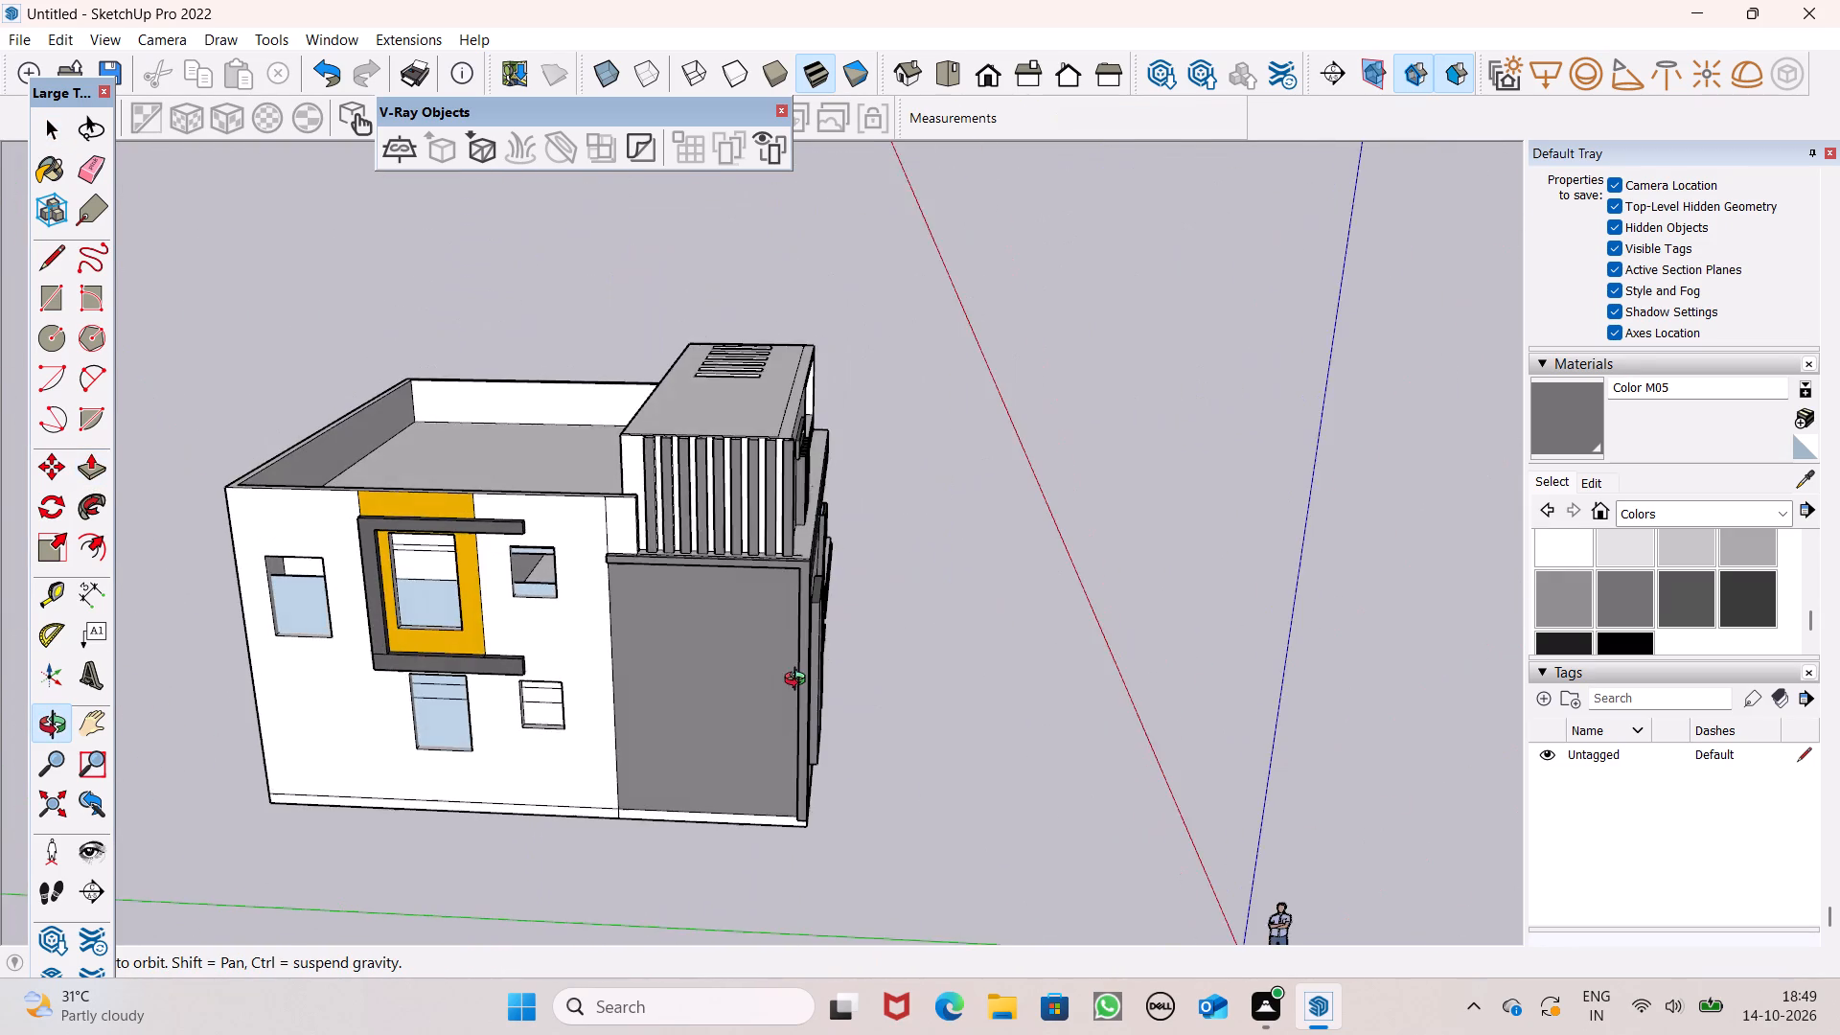
middle_click_drag(799, 681, 804, 650)
scroll(647, 392, "down", 1)
left_click(53, 298)
scroll(515, 568, "down", 2)
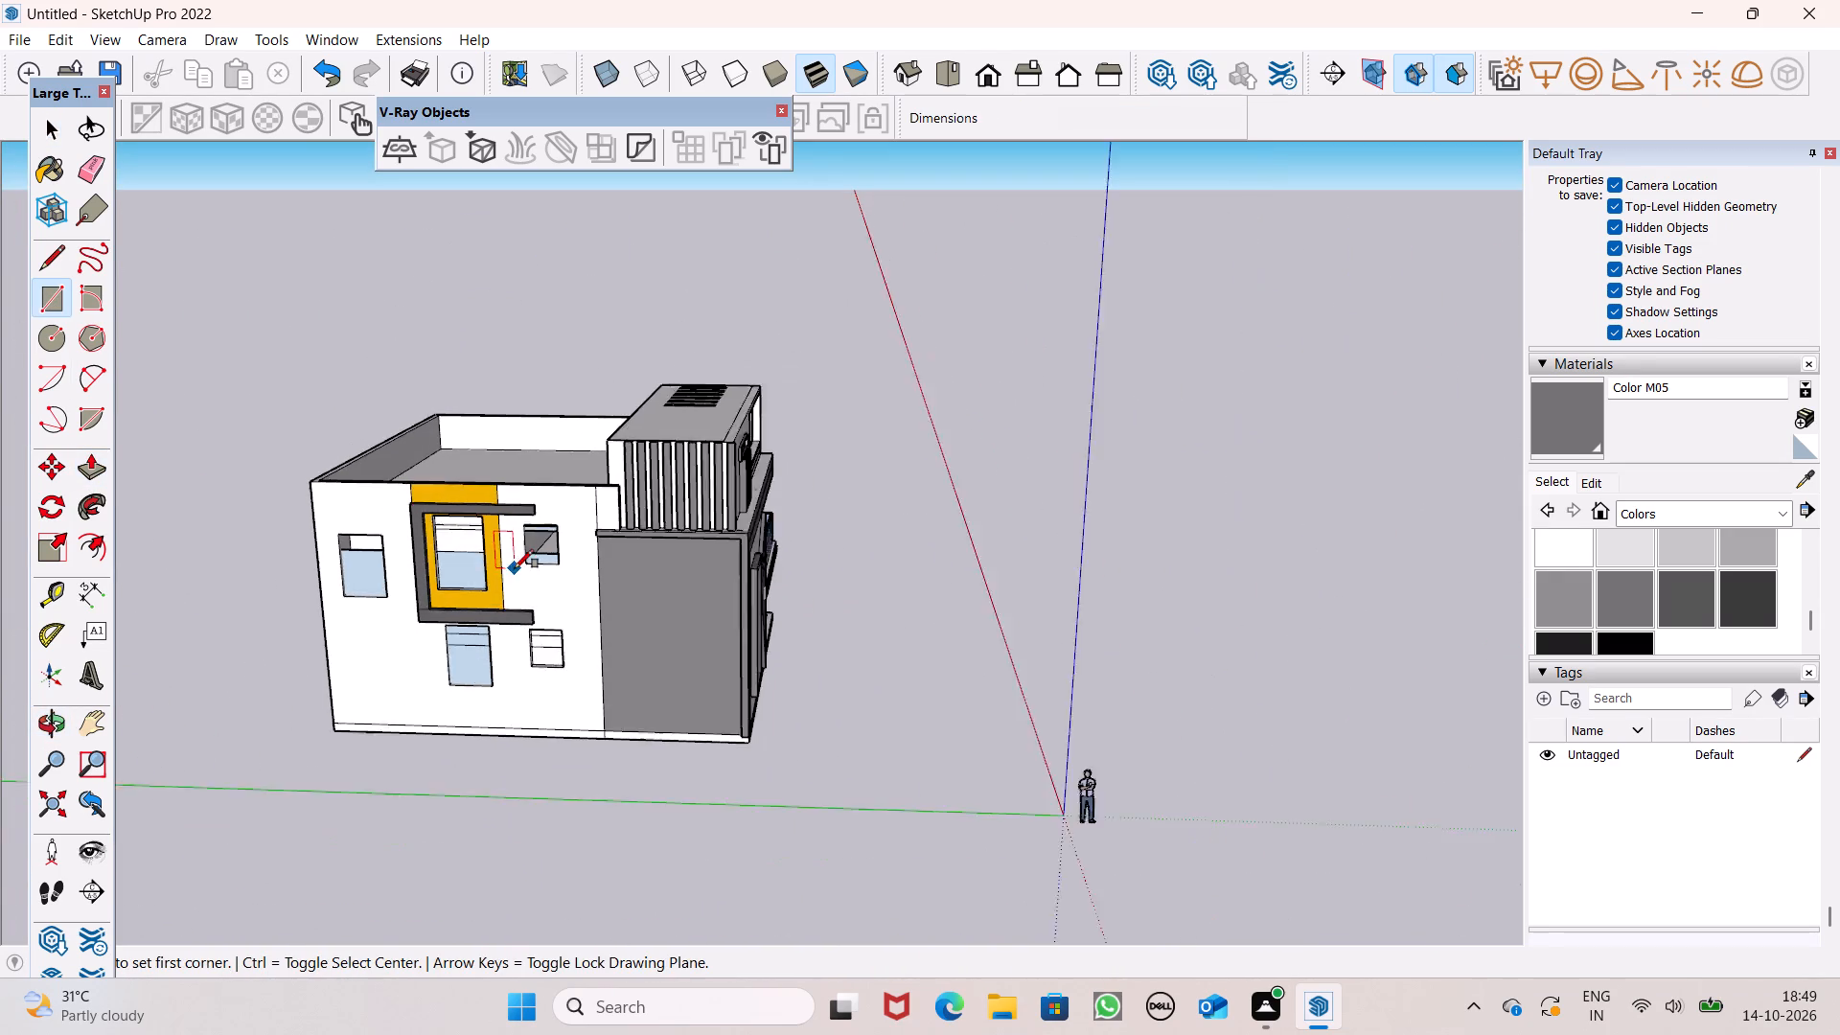
scroll(515, 568, "down", 2)
middle_click_drag(694, 763, 730, 685)
scroll(820, 683, "up", 4)
left_click(824, 639)
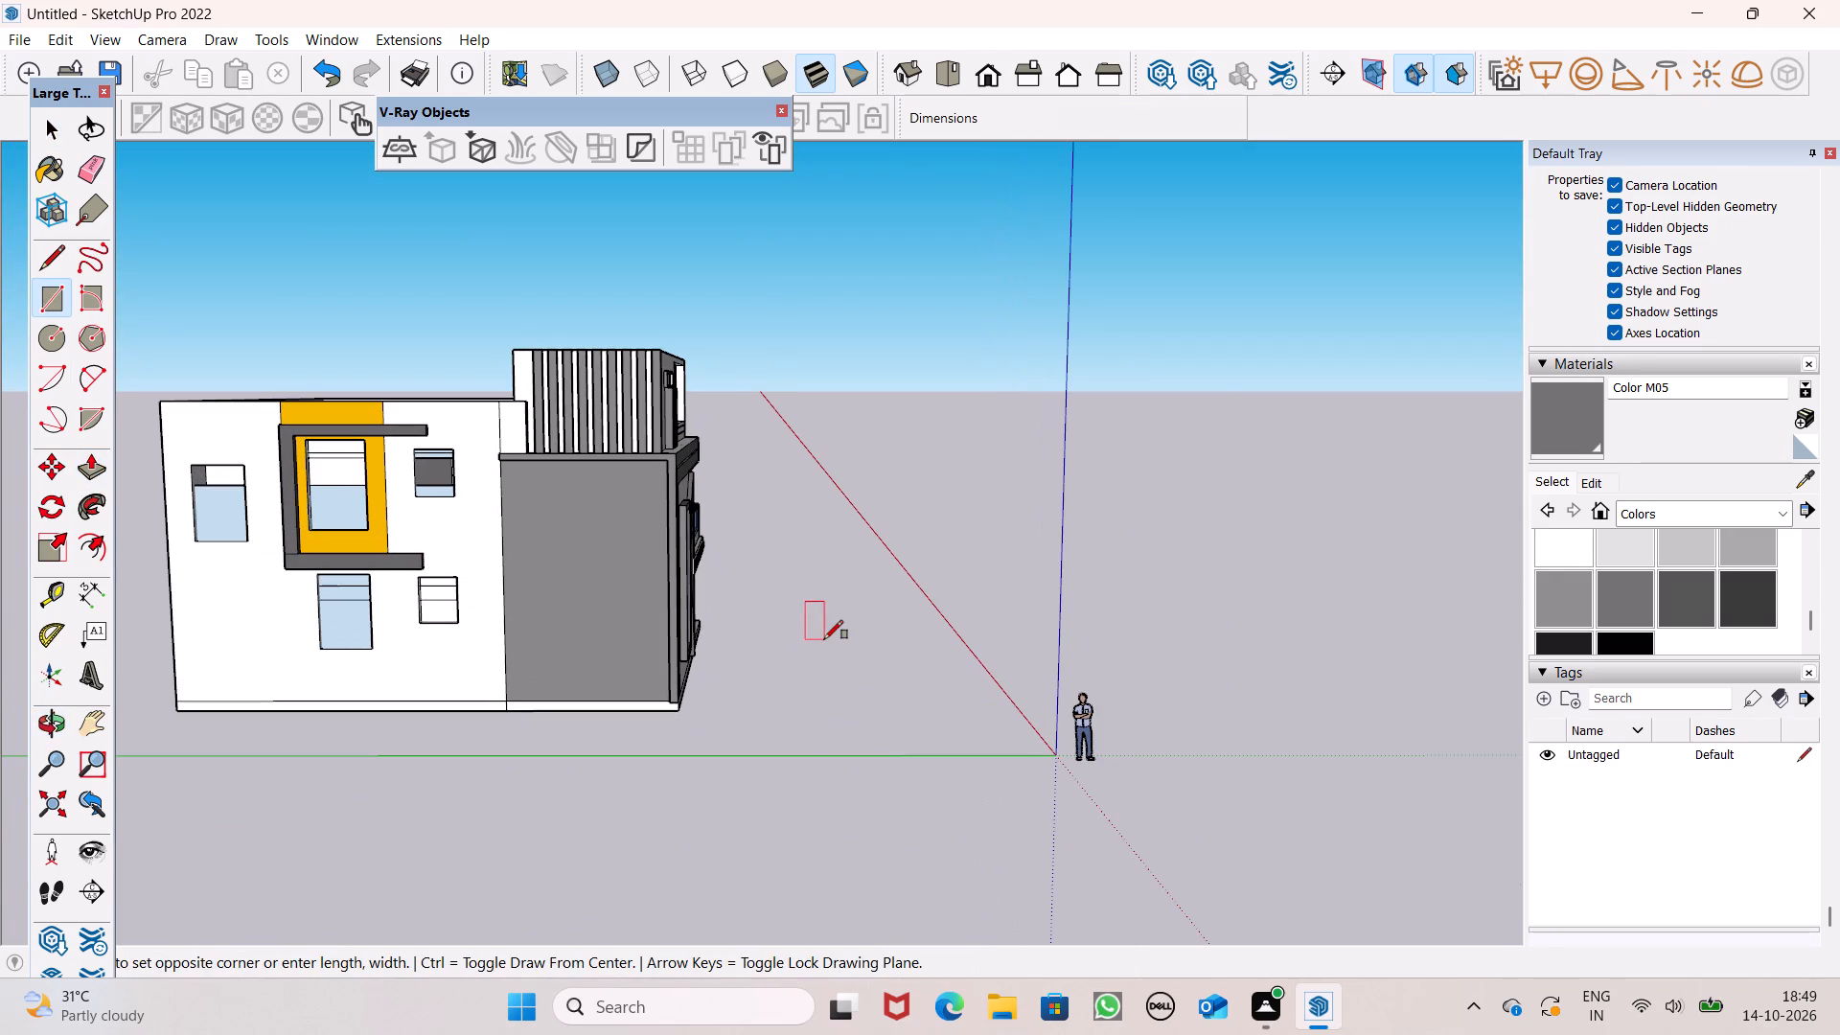
left_click(859, 689)
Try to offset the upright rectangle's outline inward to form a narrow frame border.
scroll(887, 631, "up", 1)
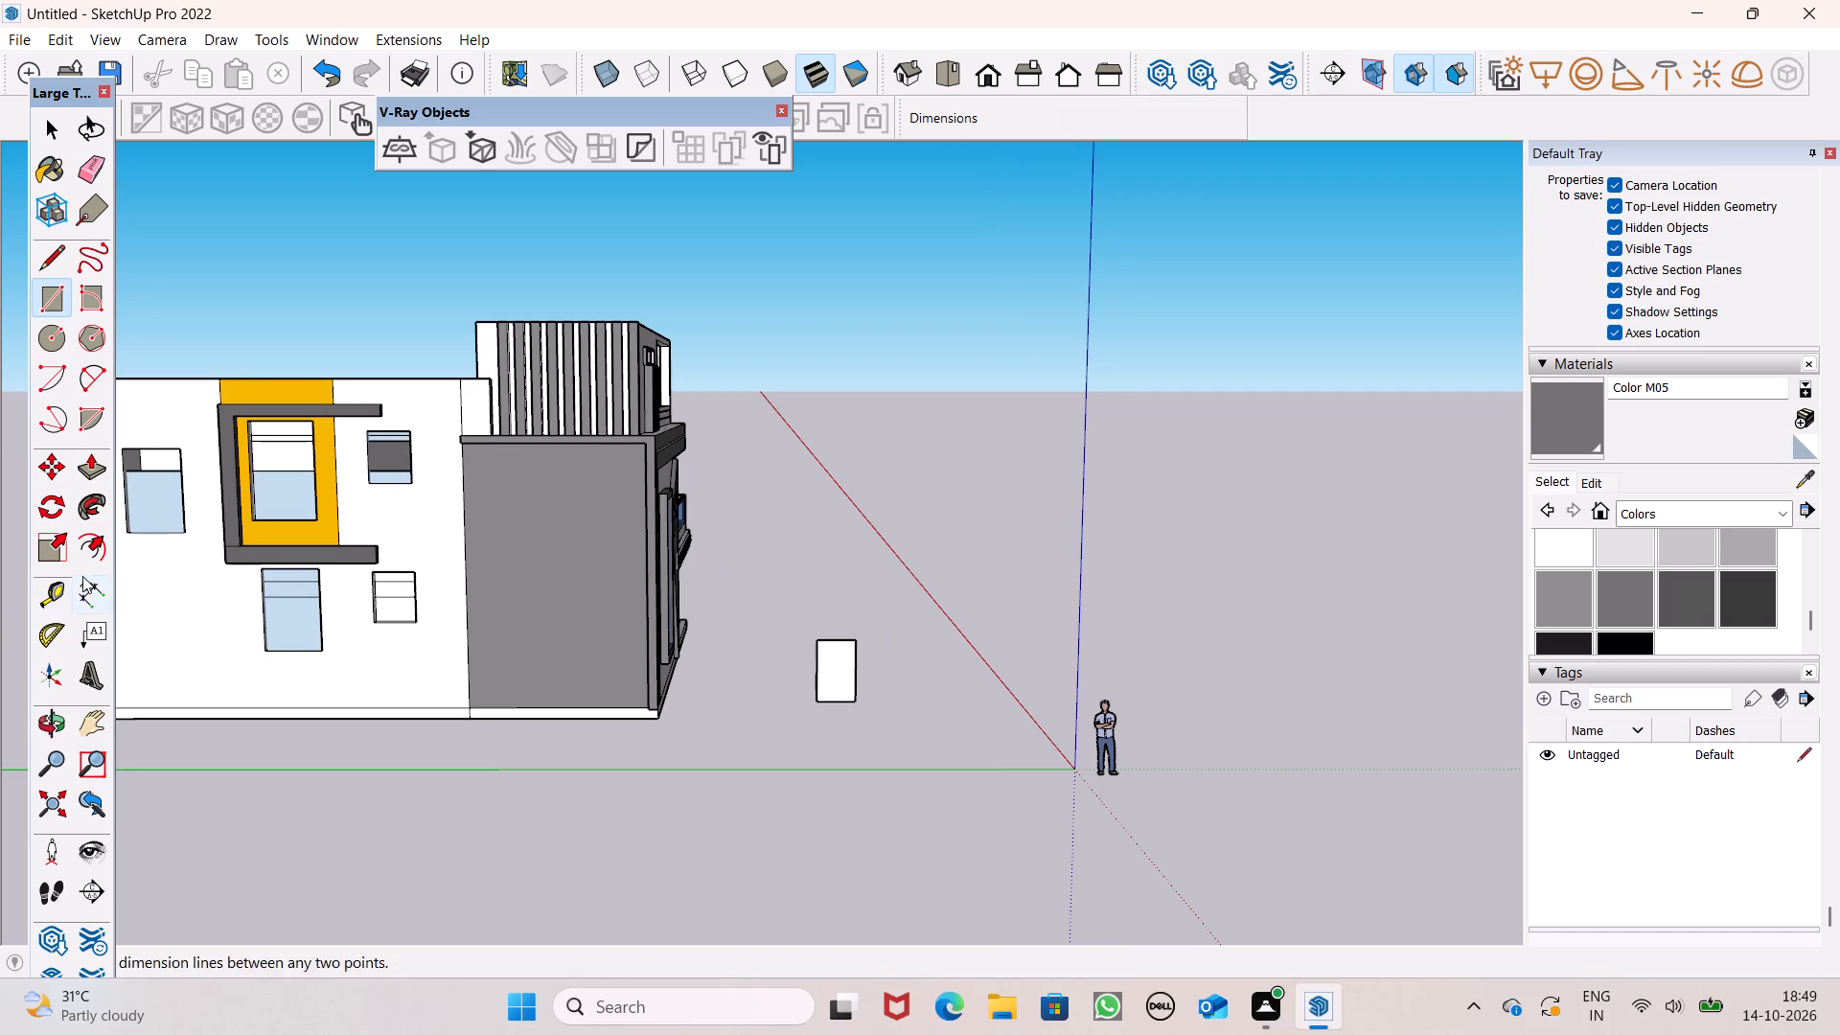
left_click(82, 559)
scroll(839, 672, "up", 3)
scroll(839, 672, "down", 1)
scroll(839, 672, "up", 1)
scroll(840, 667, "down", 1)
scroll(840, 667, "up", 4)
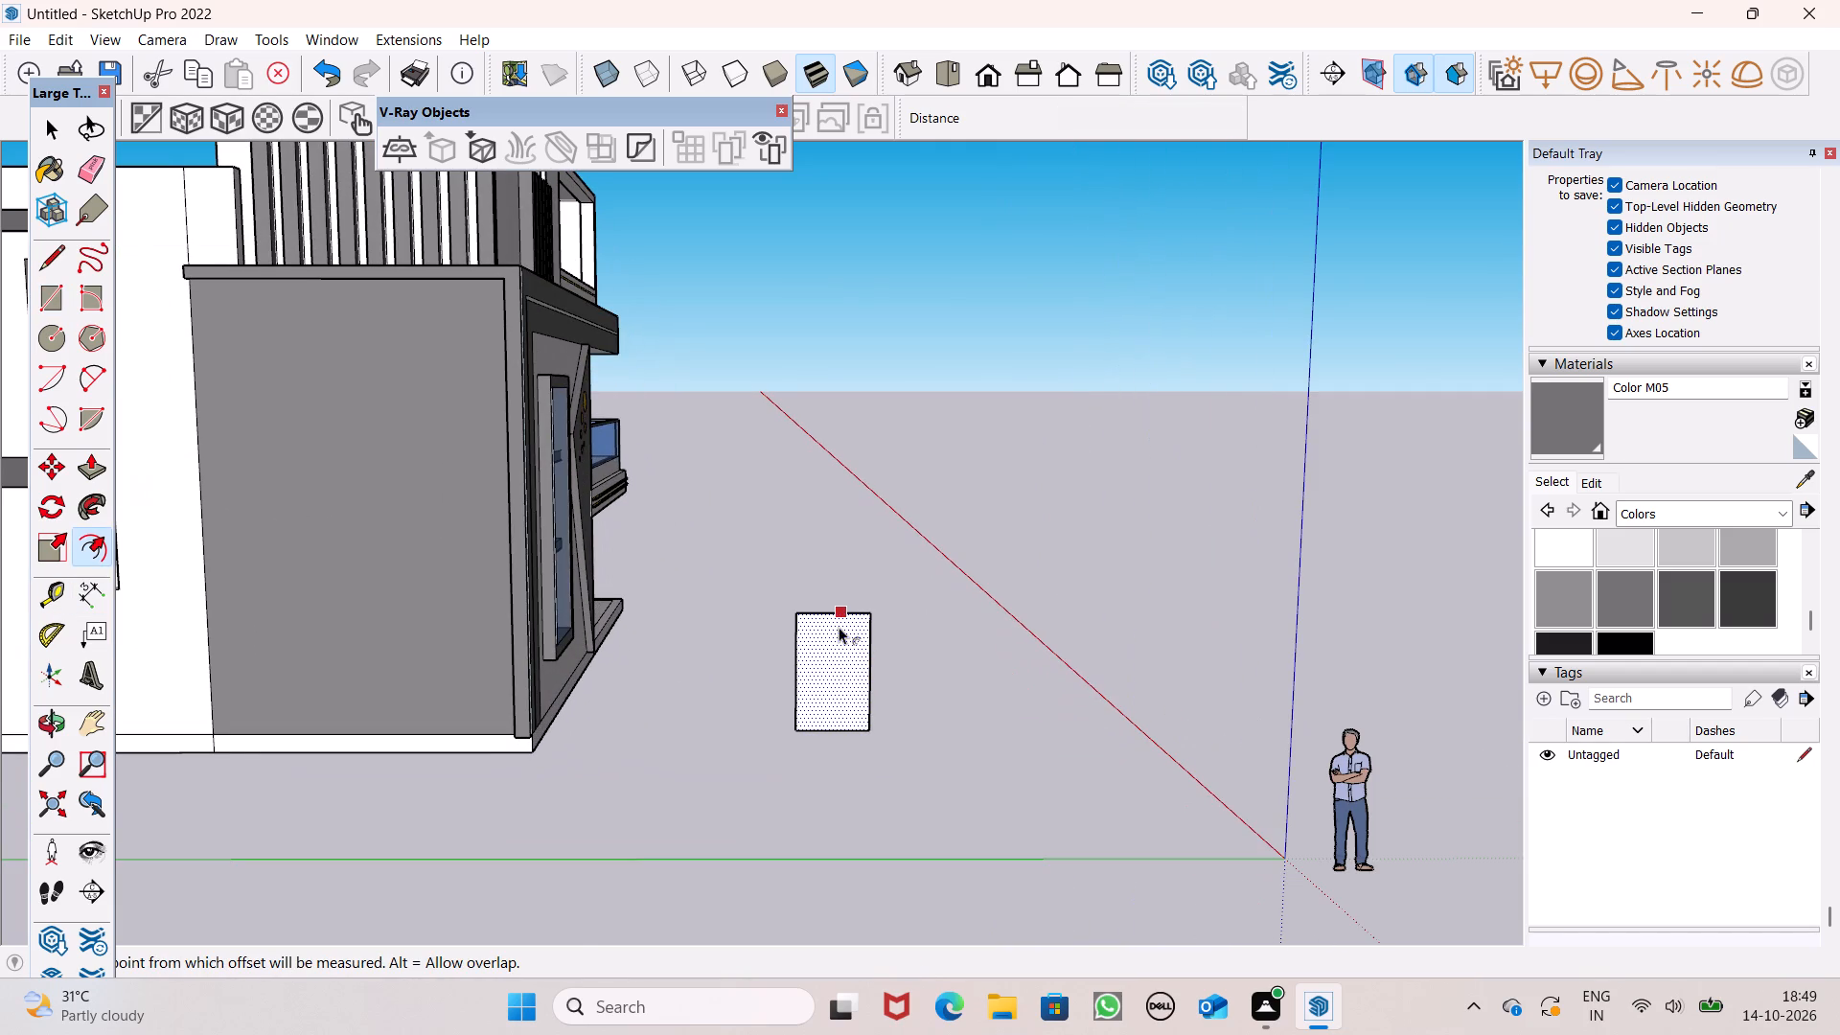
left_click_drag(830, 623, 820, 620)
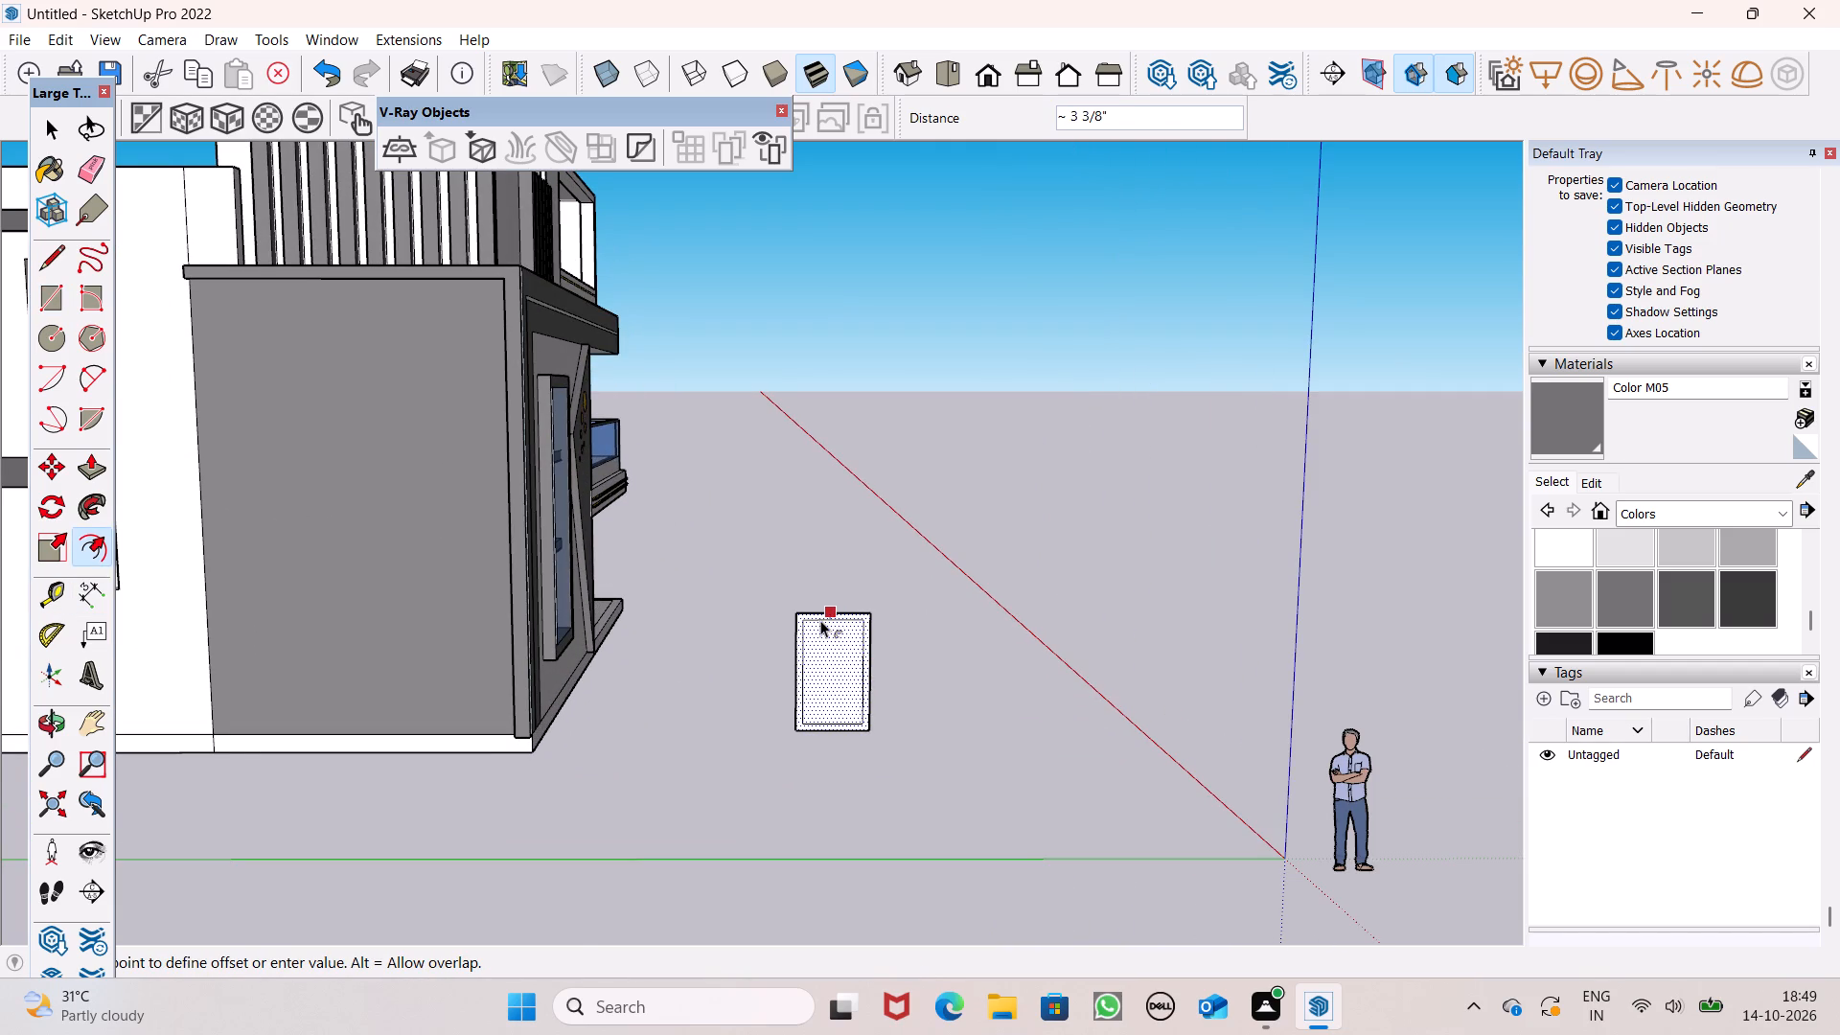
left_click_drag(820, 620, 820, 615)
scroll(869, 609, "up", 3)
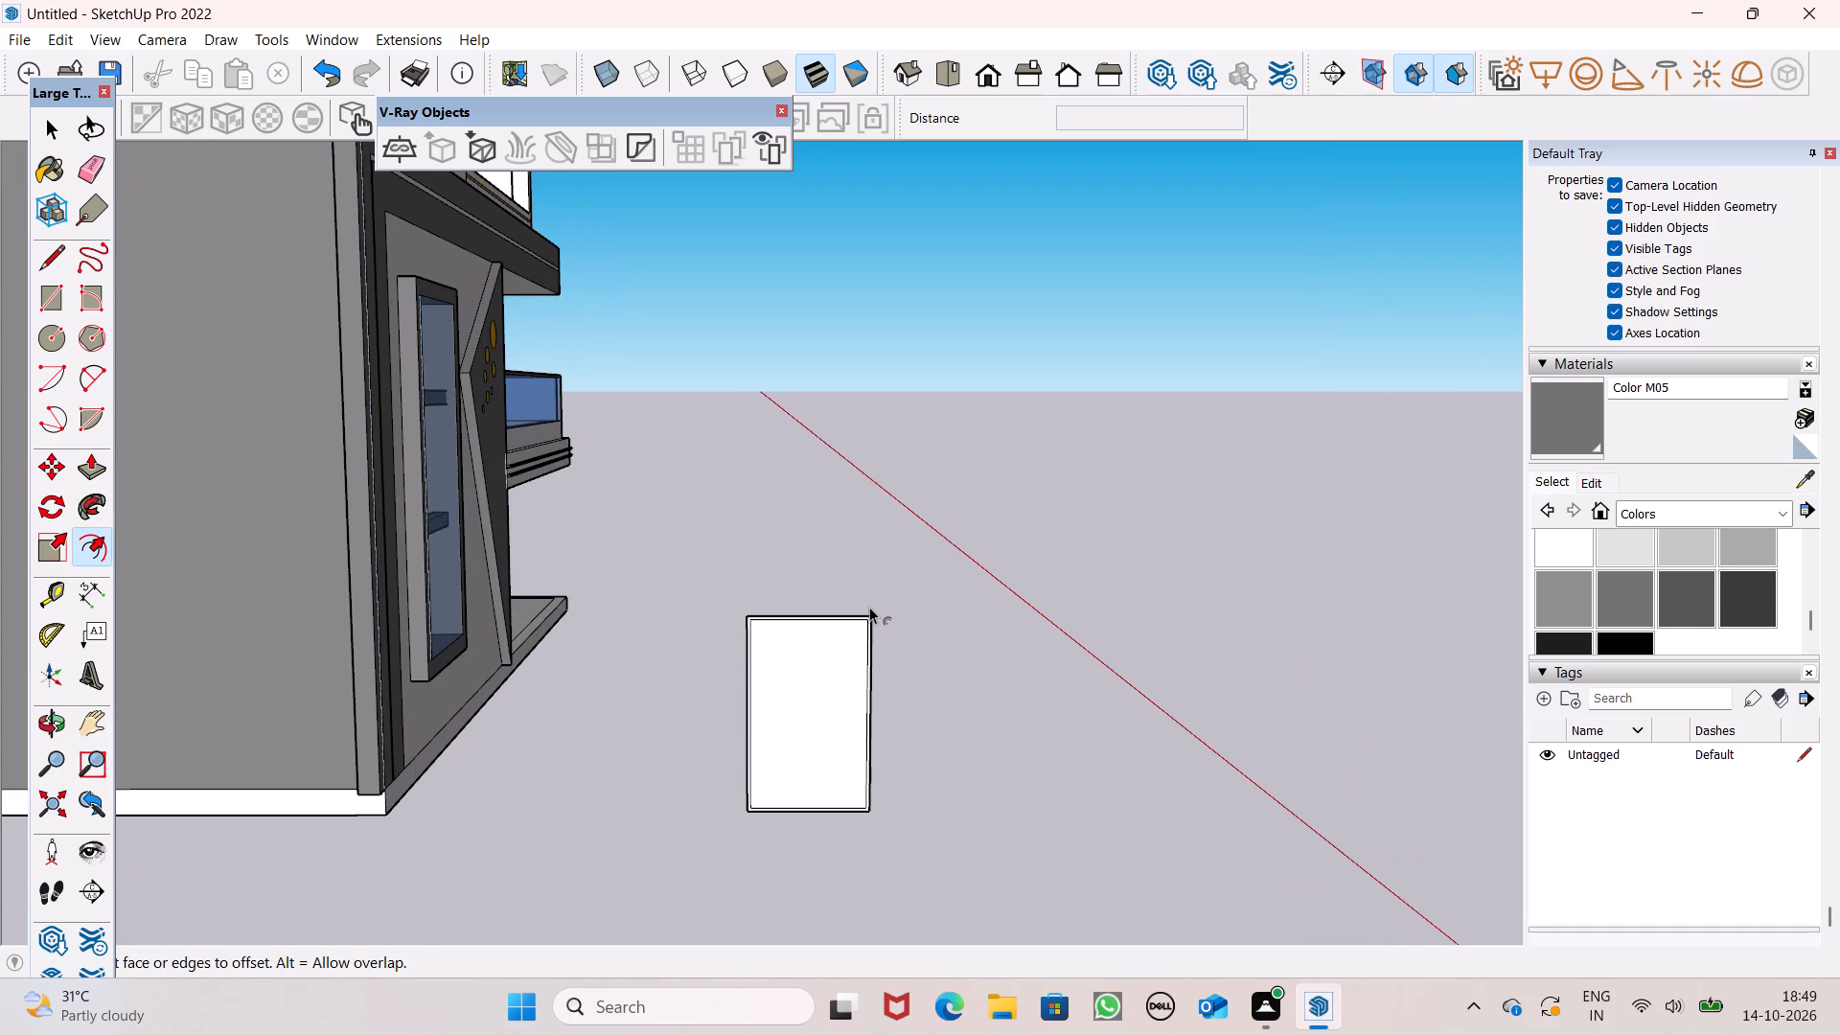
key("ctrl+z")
Offset the upright rectangle's outline inward by about 3 9/16" to form an even frame border.
scroll(763, 665, "up", 1)
scroll(850, 662, "up", 1)
scroll(850, 662, "down", 1)
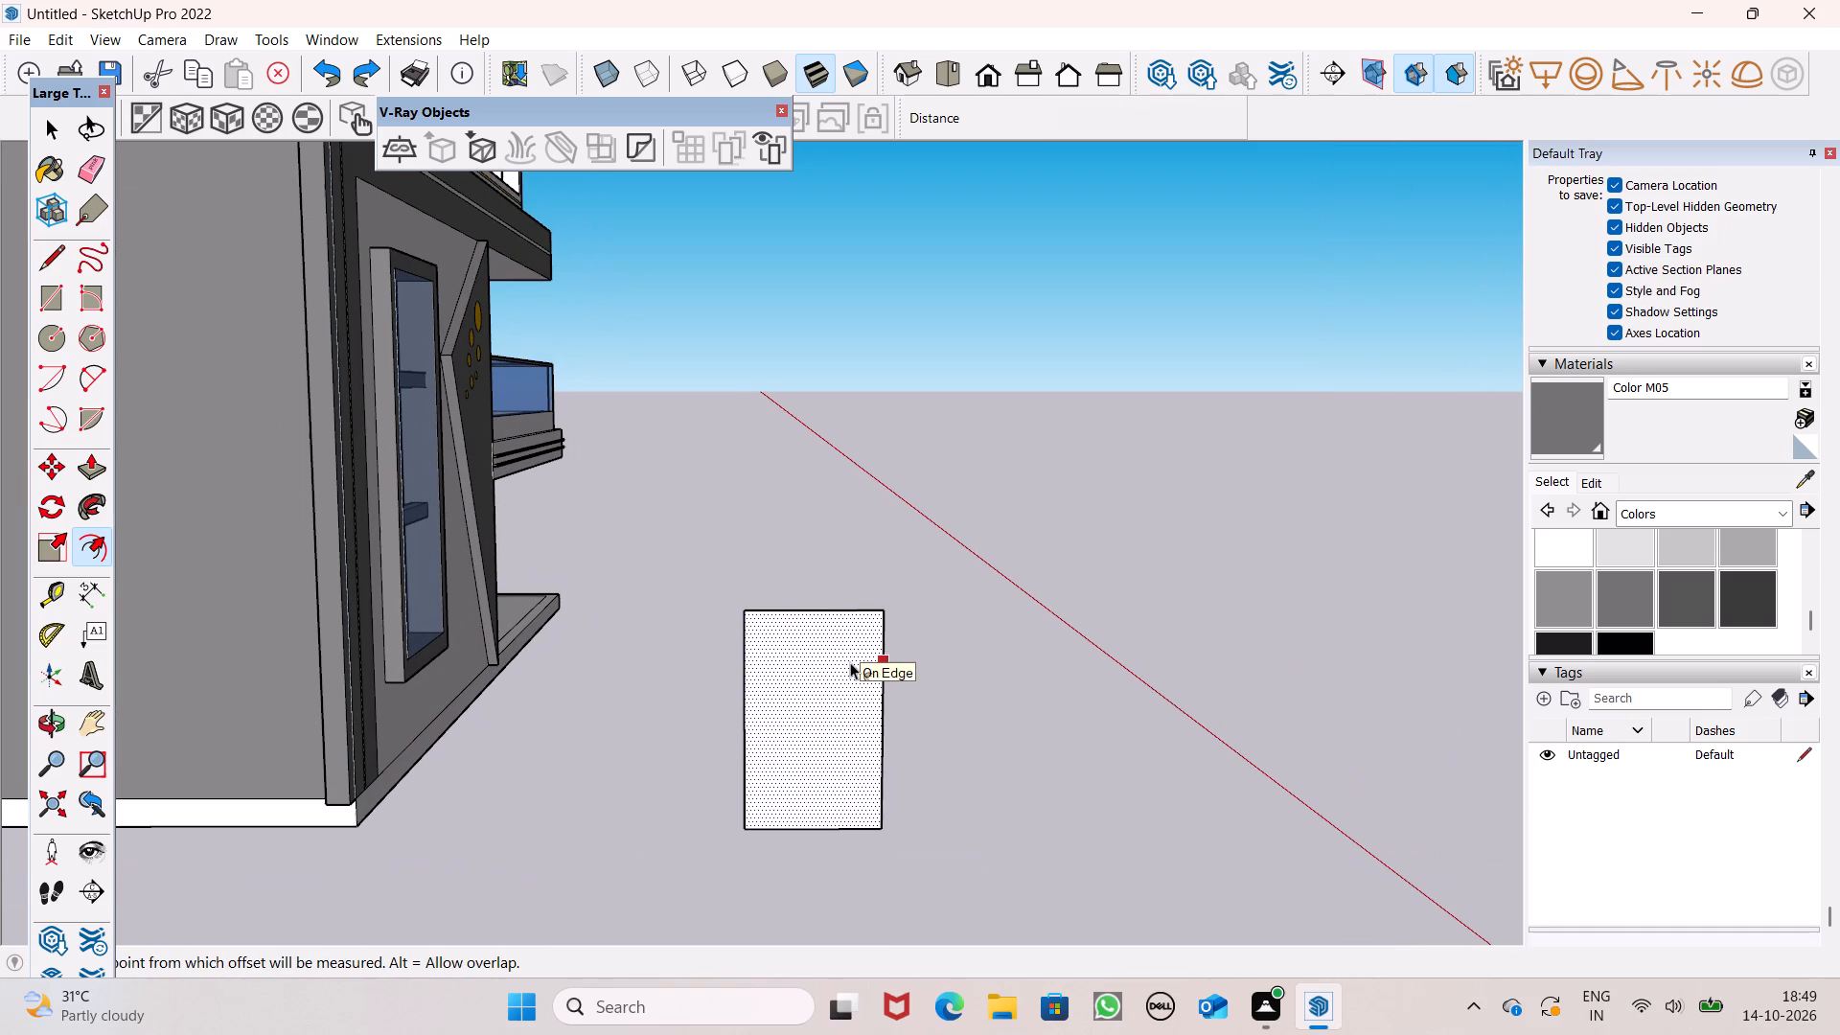
left_click(803, 616)
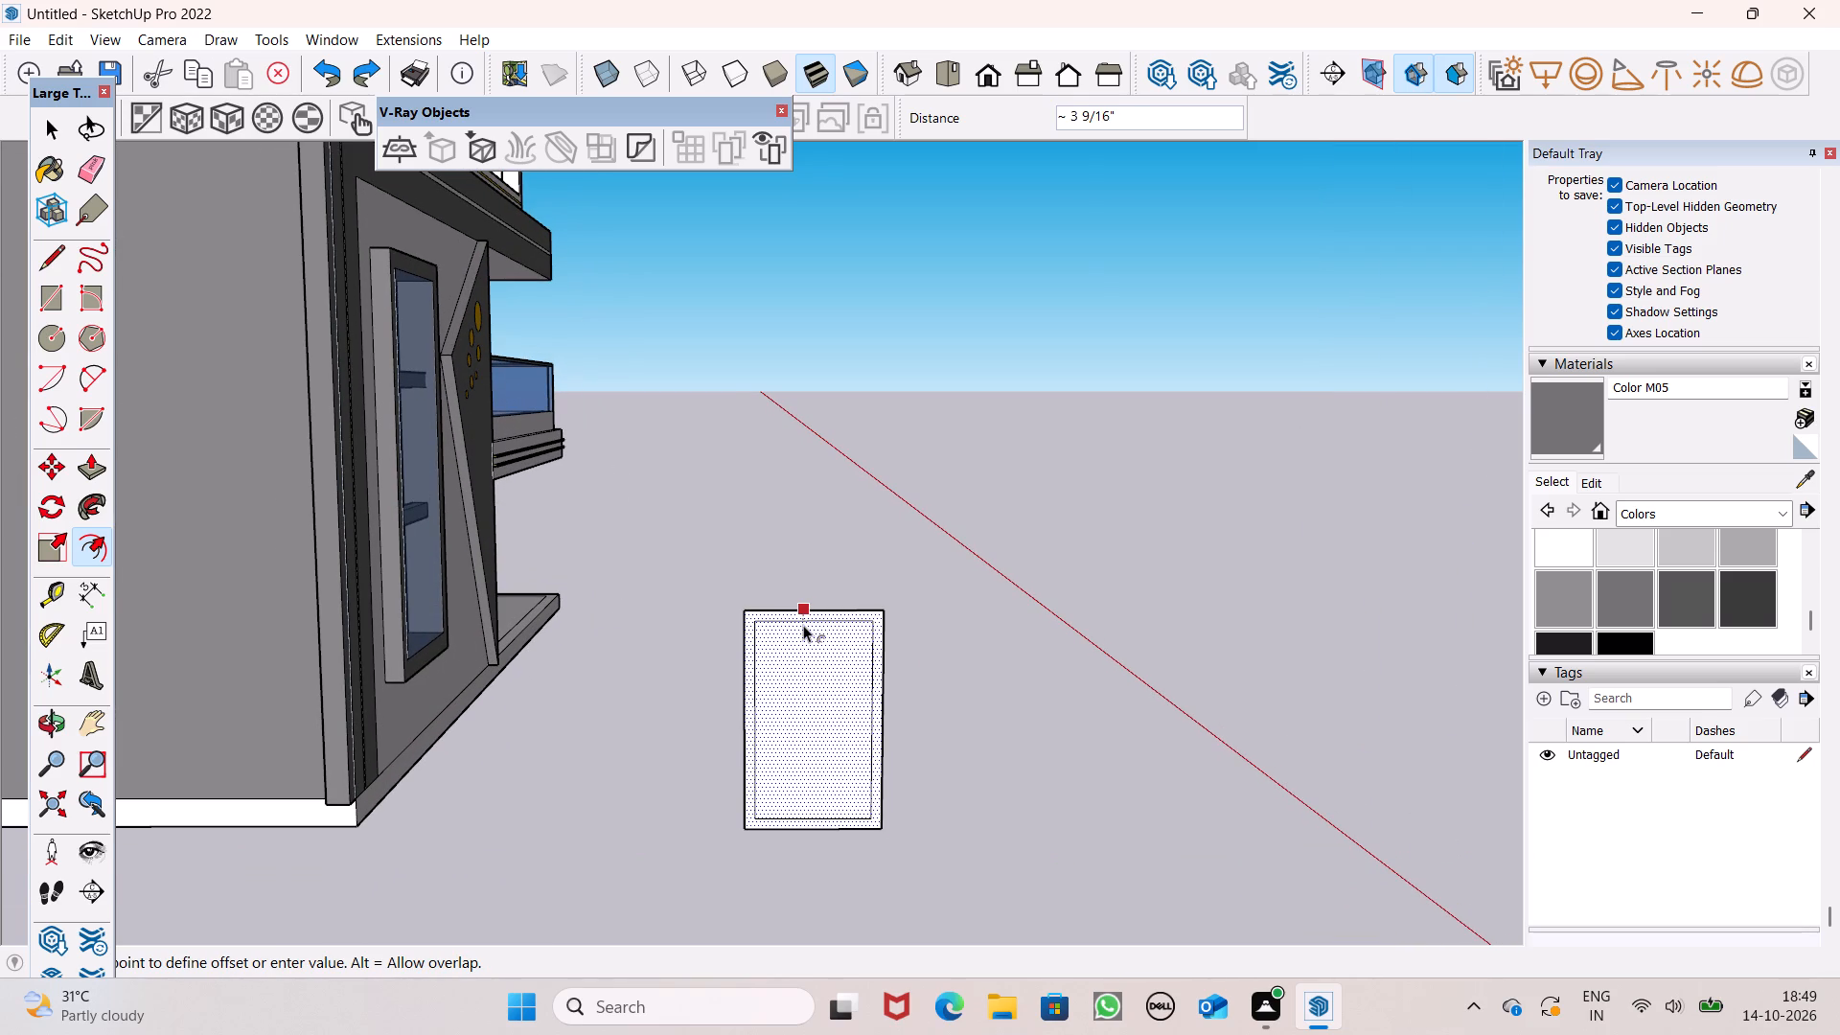
scroll(921, 612, "up", 1)
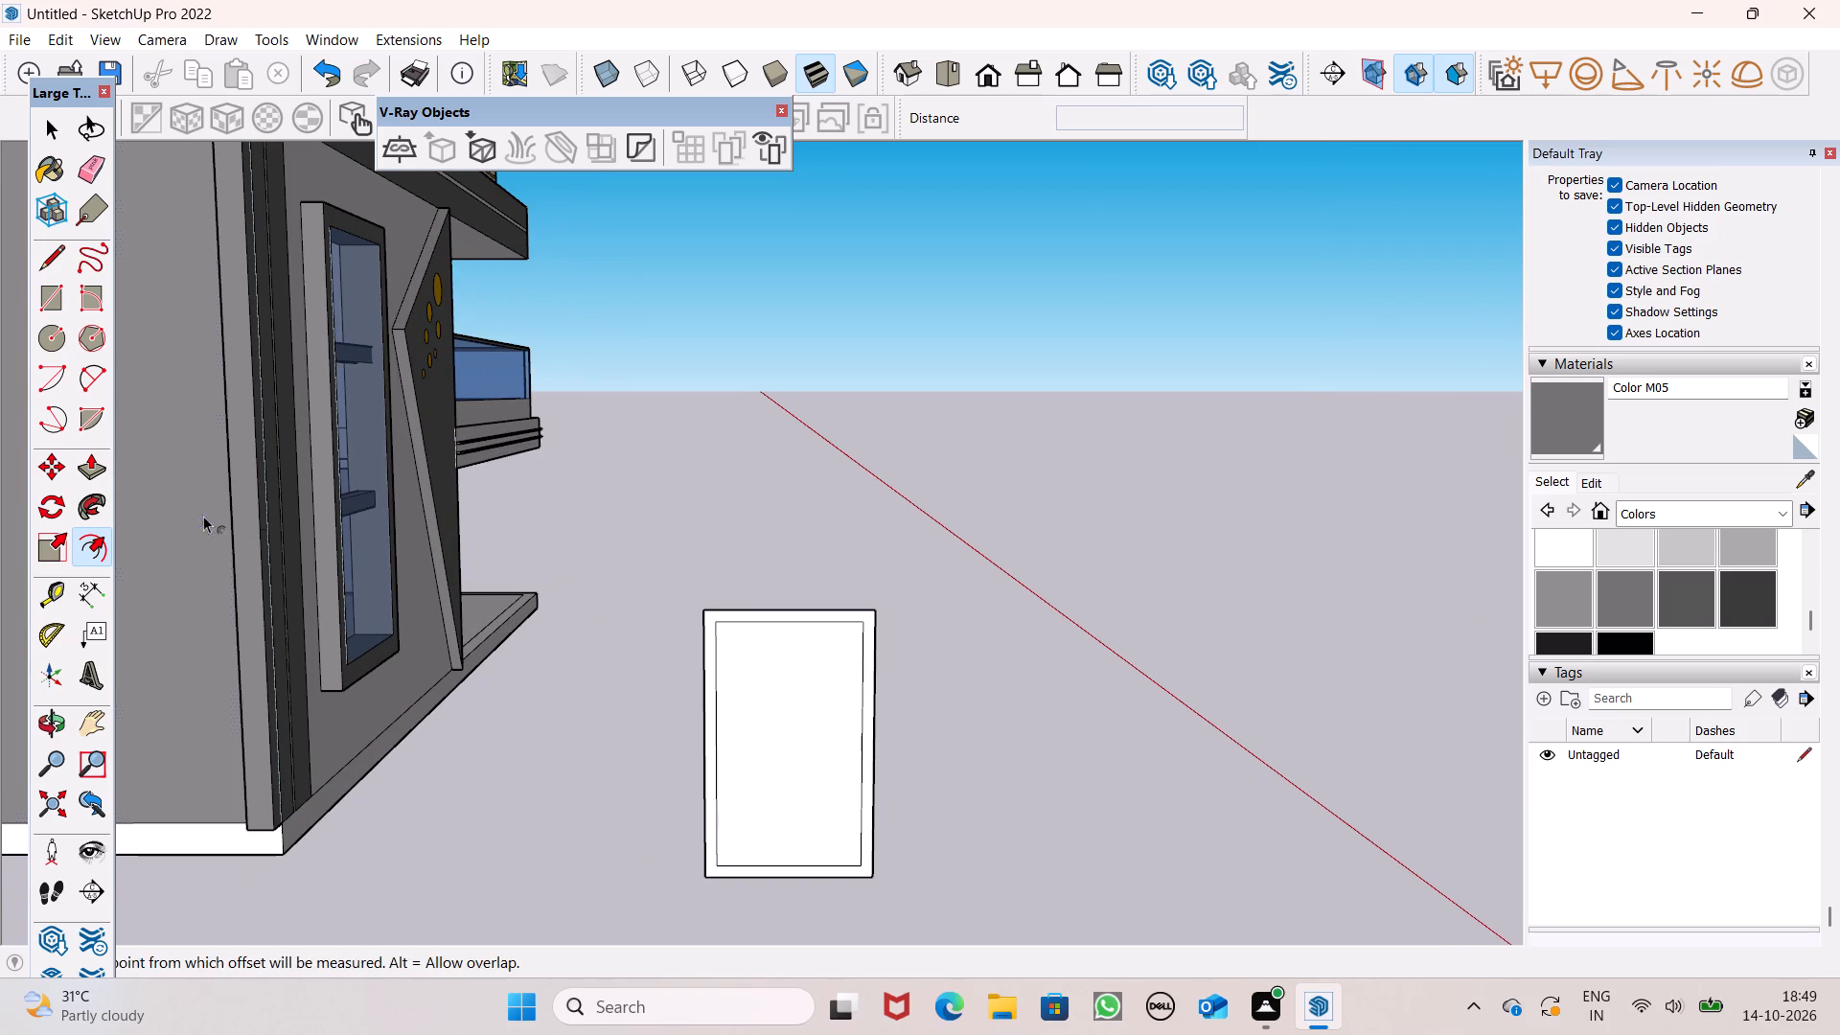
Draw a vertical divider rectangle about 1 5/8" by 4' 5 5/8" near the middle of the inner panel, from its top edge to its bottom edge.
left_click(44, 301)
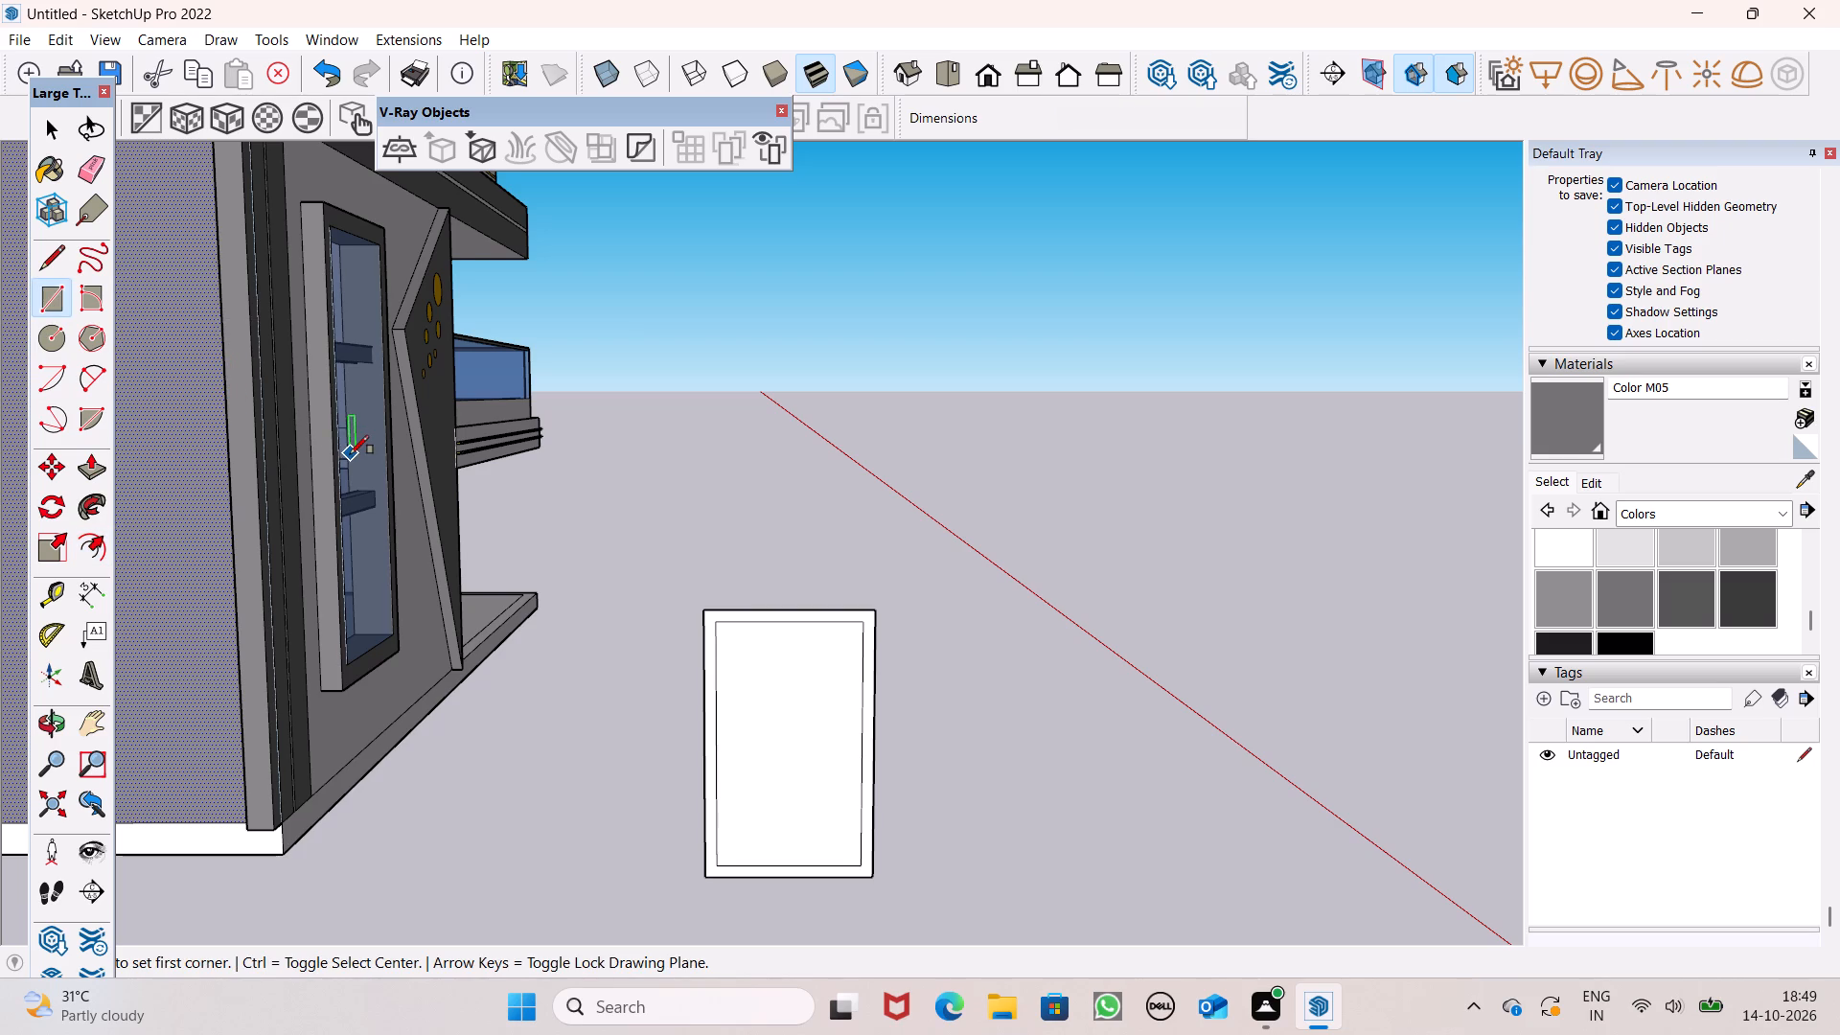
scroll(350, 454, "down", 1)
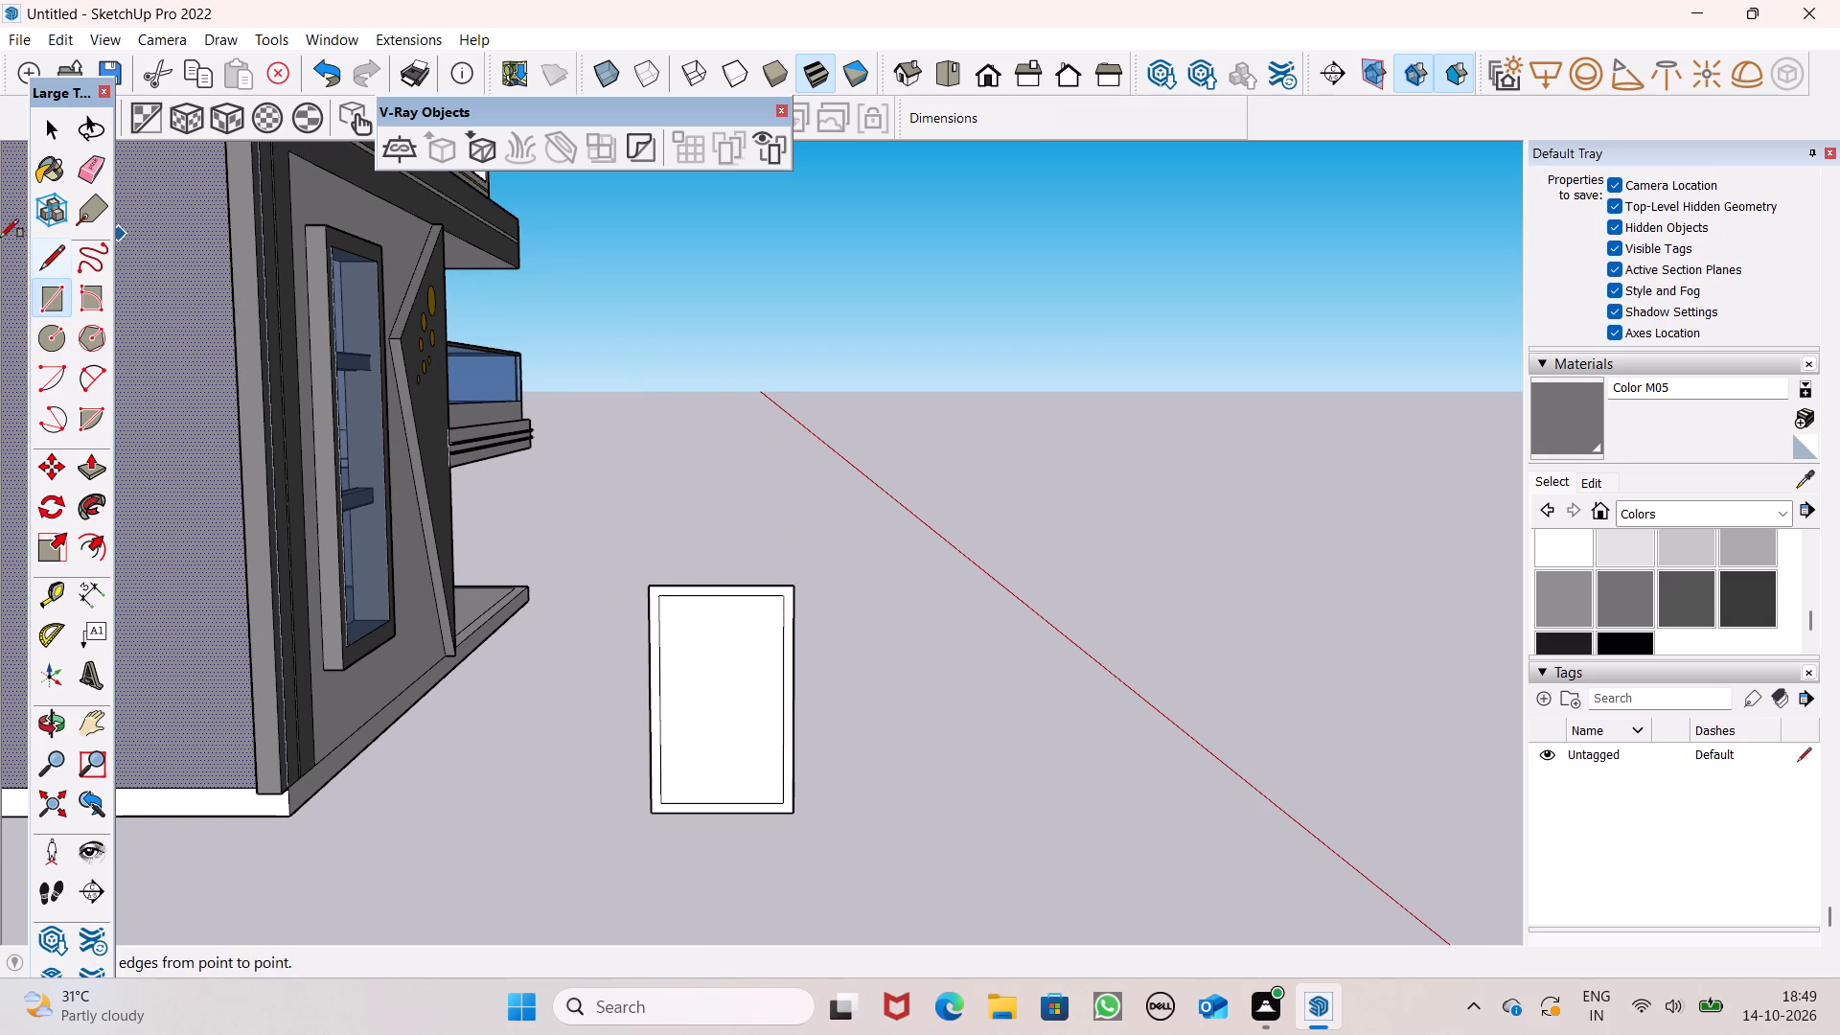
scroll(731, 660, "up", 10)
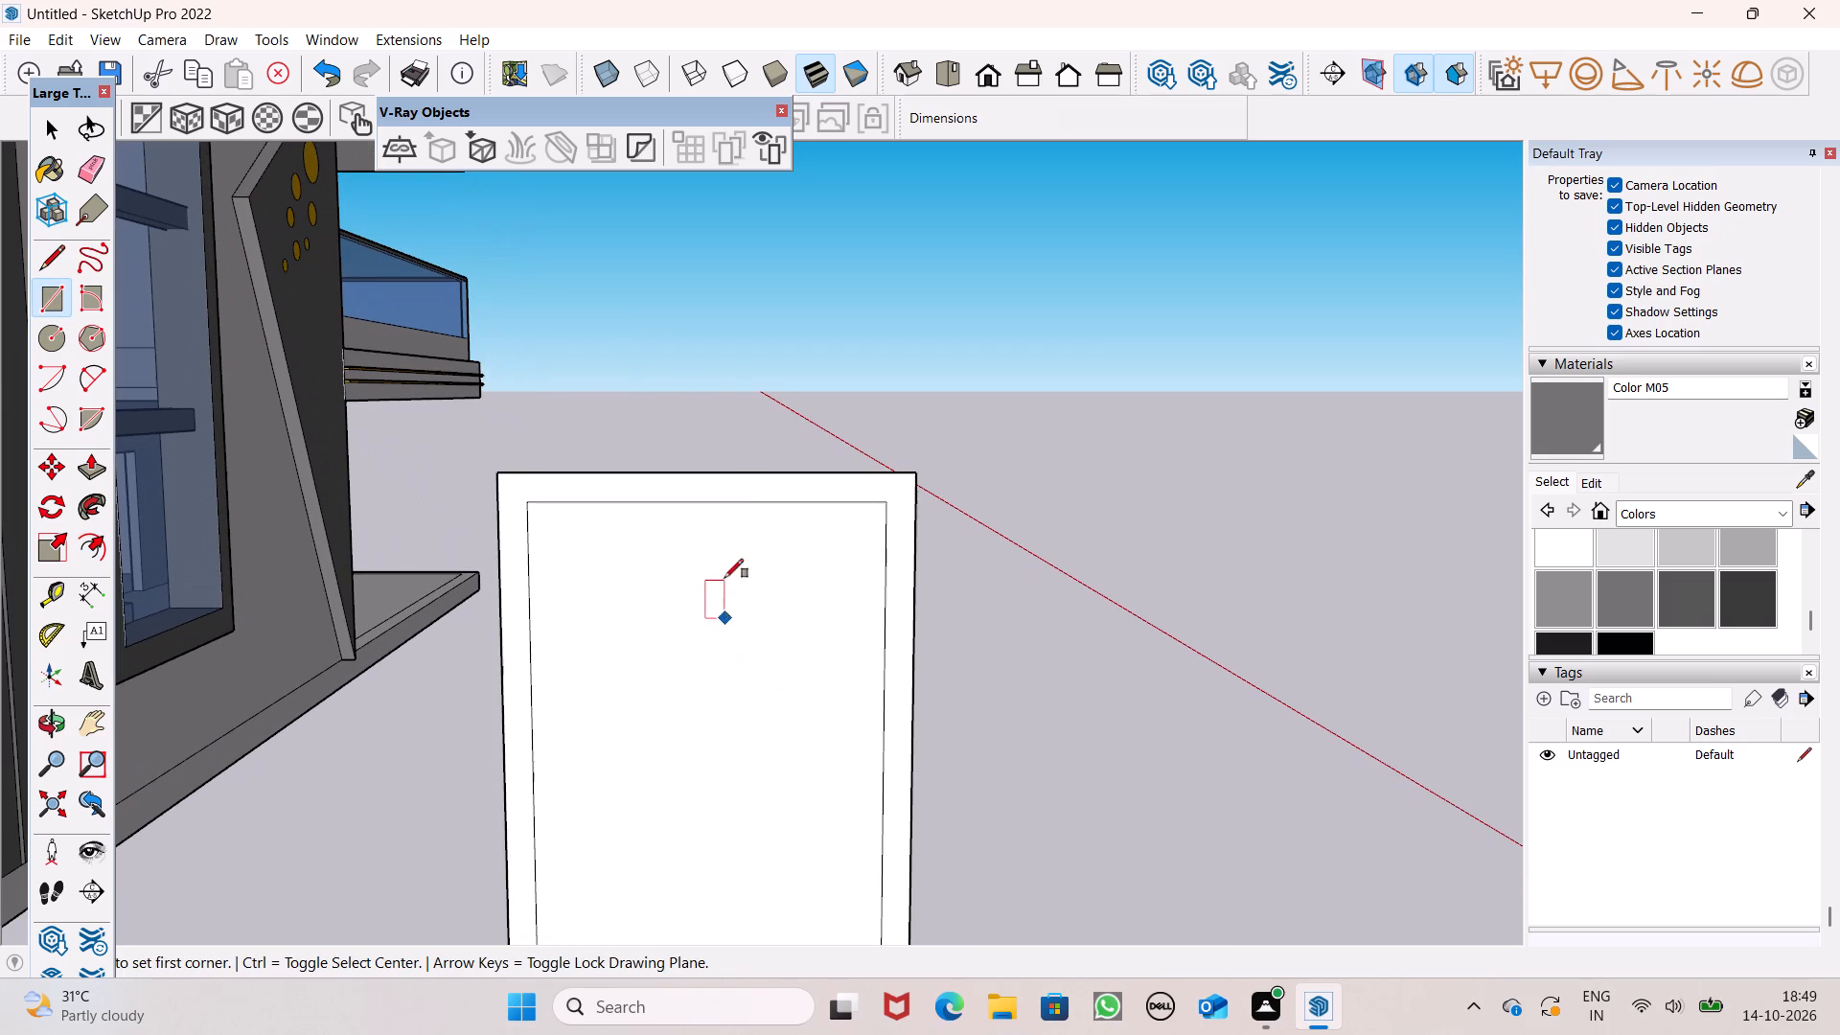
left_click(688, 501)
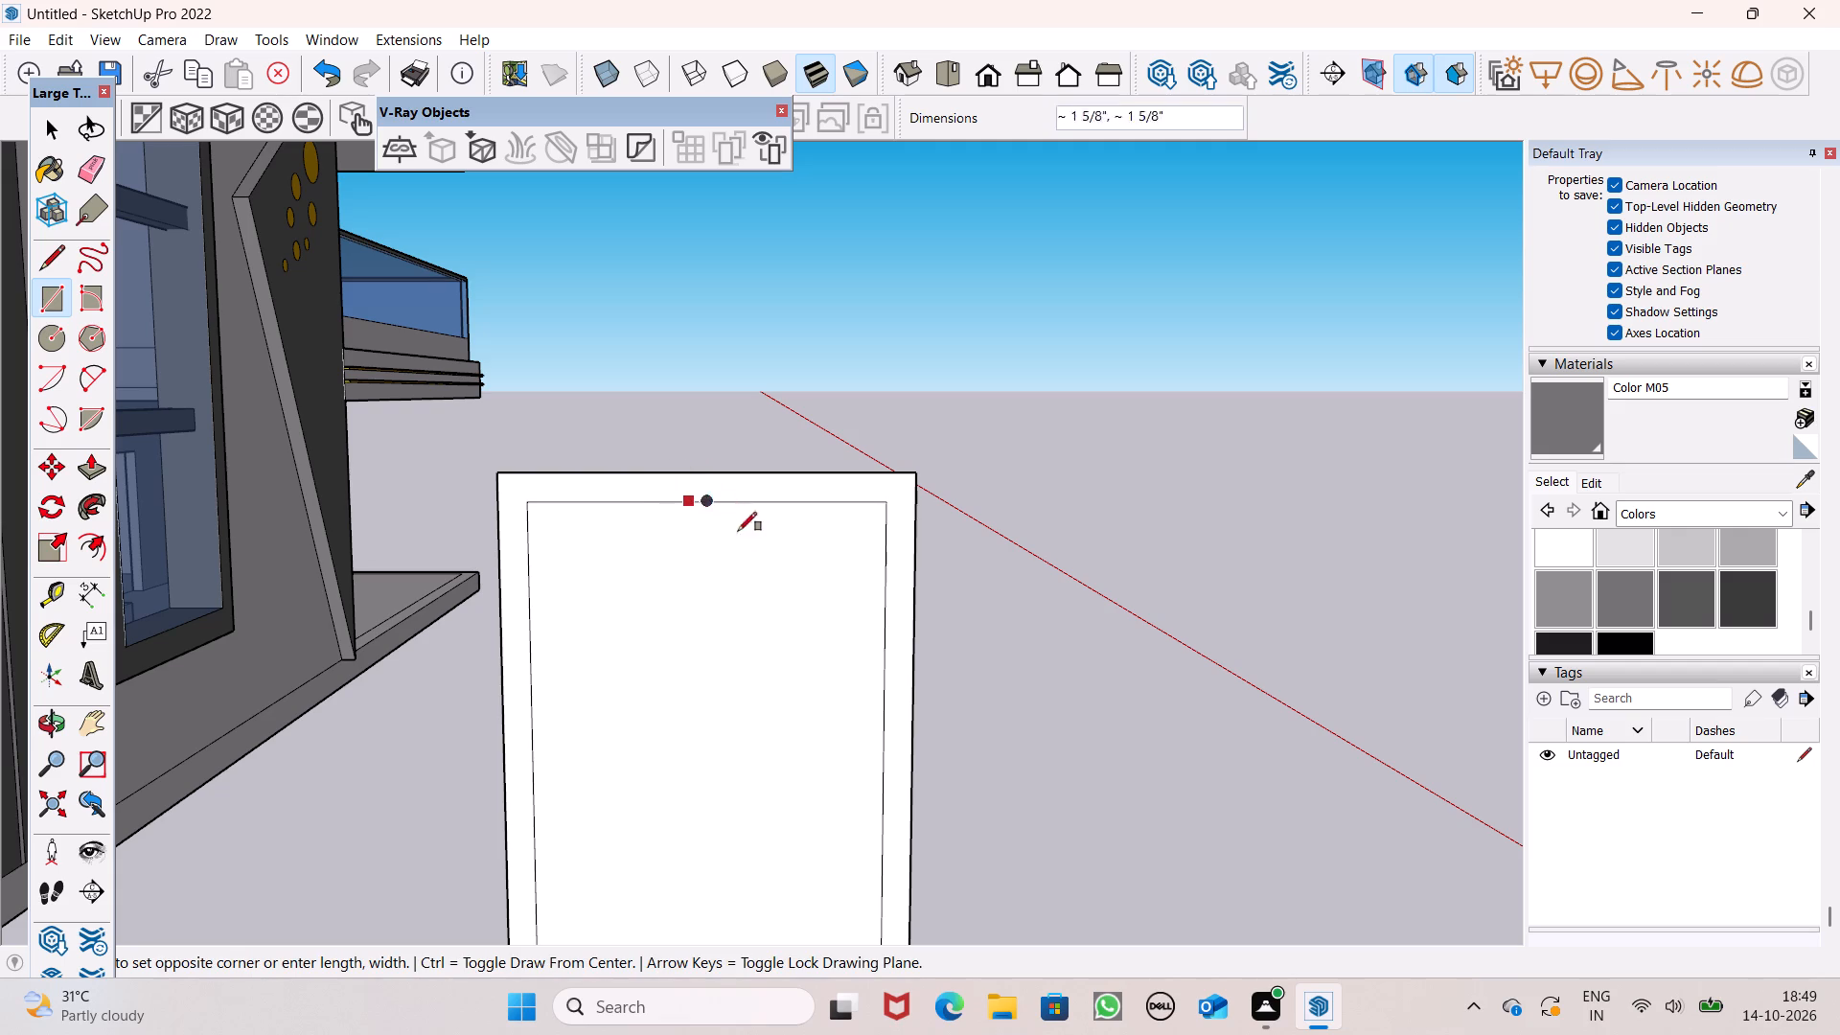
scroll(727, 565, "down", 6)
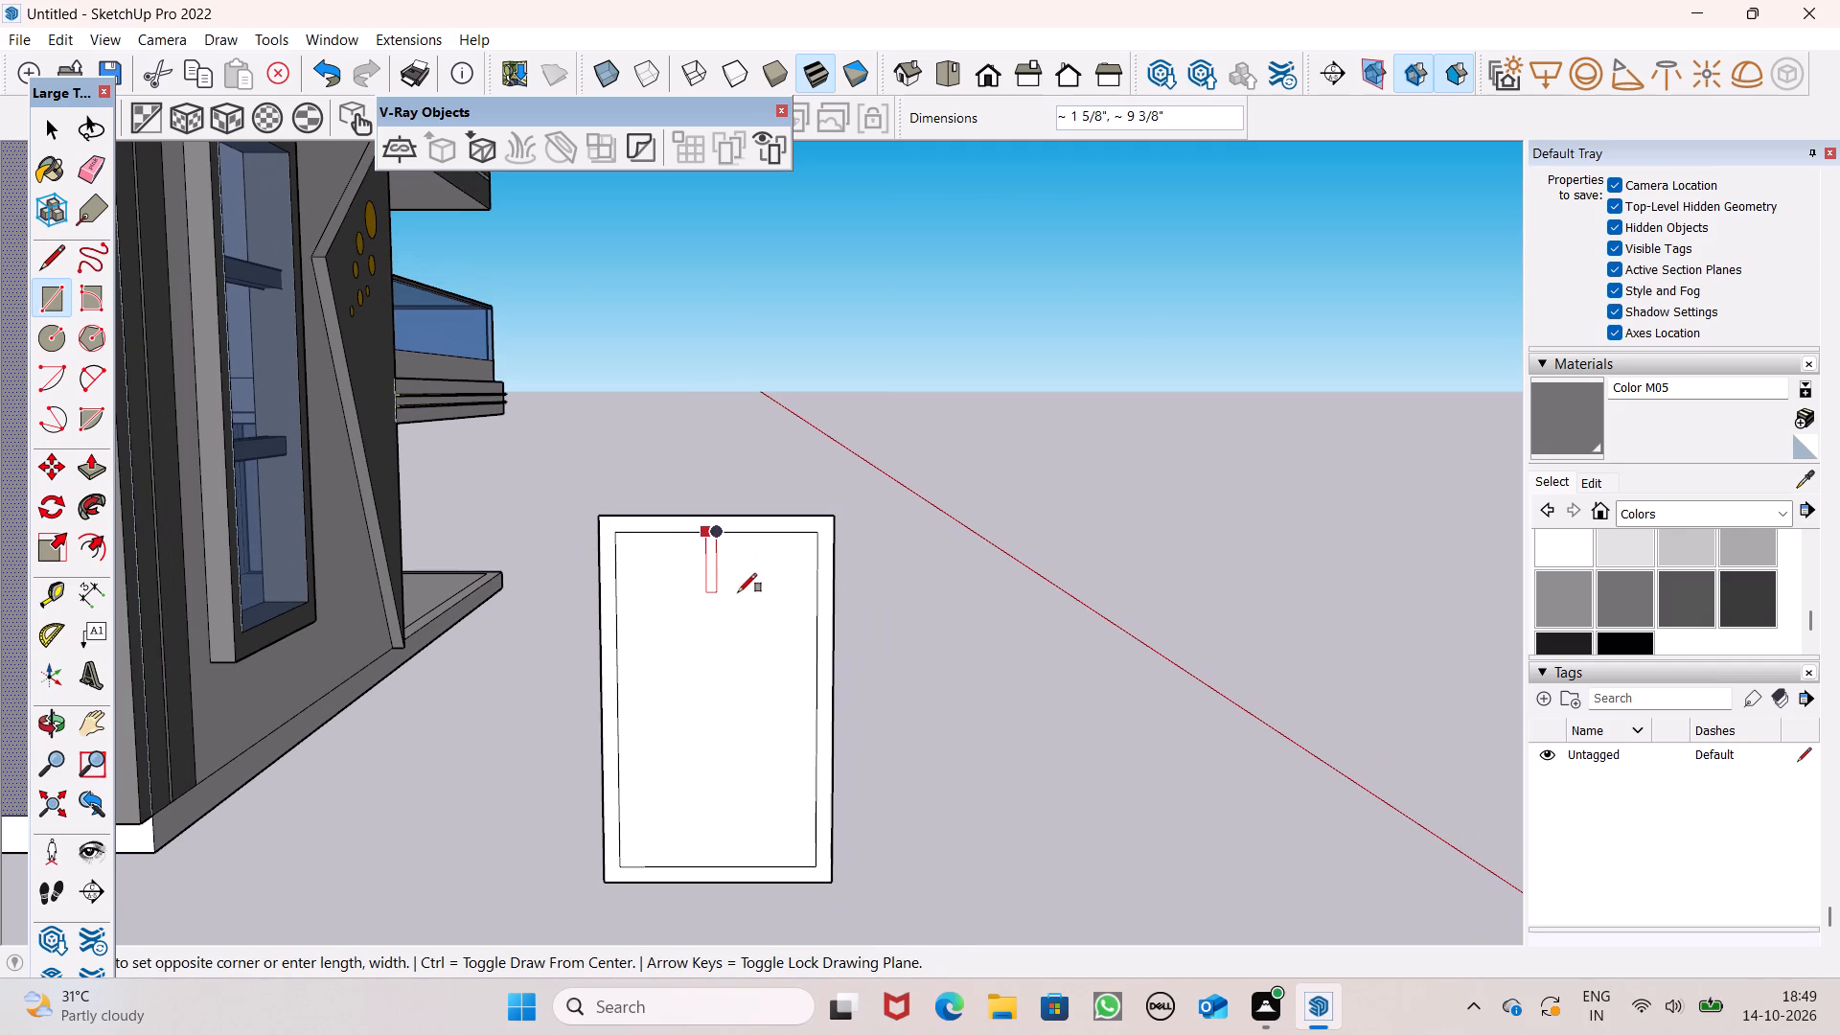
scroll(749, 869, "up", 4)
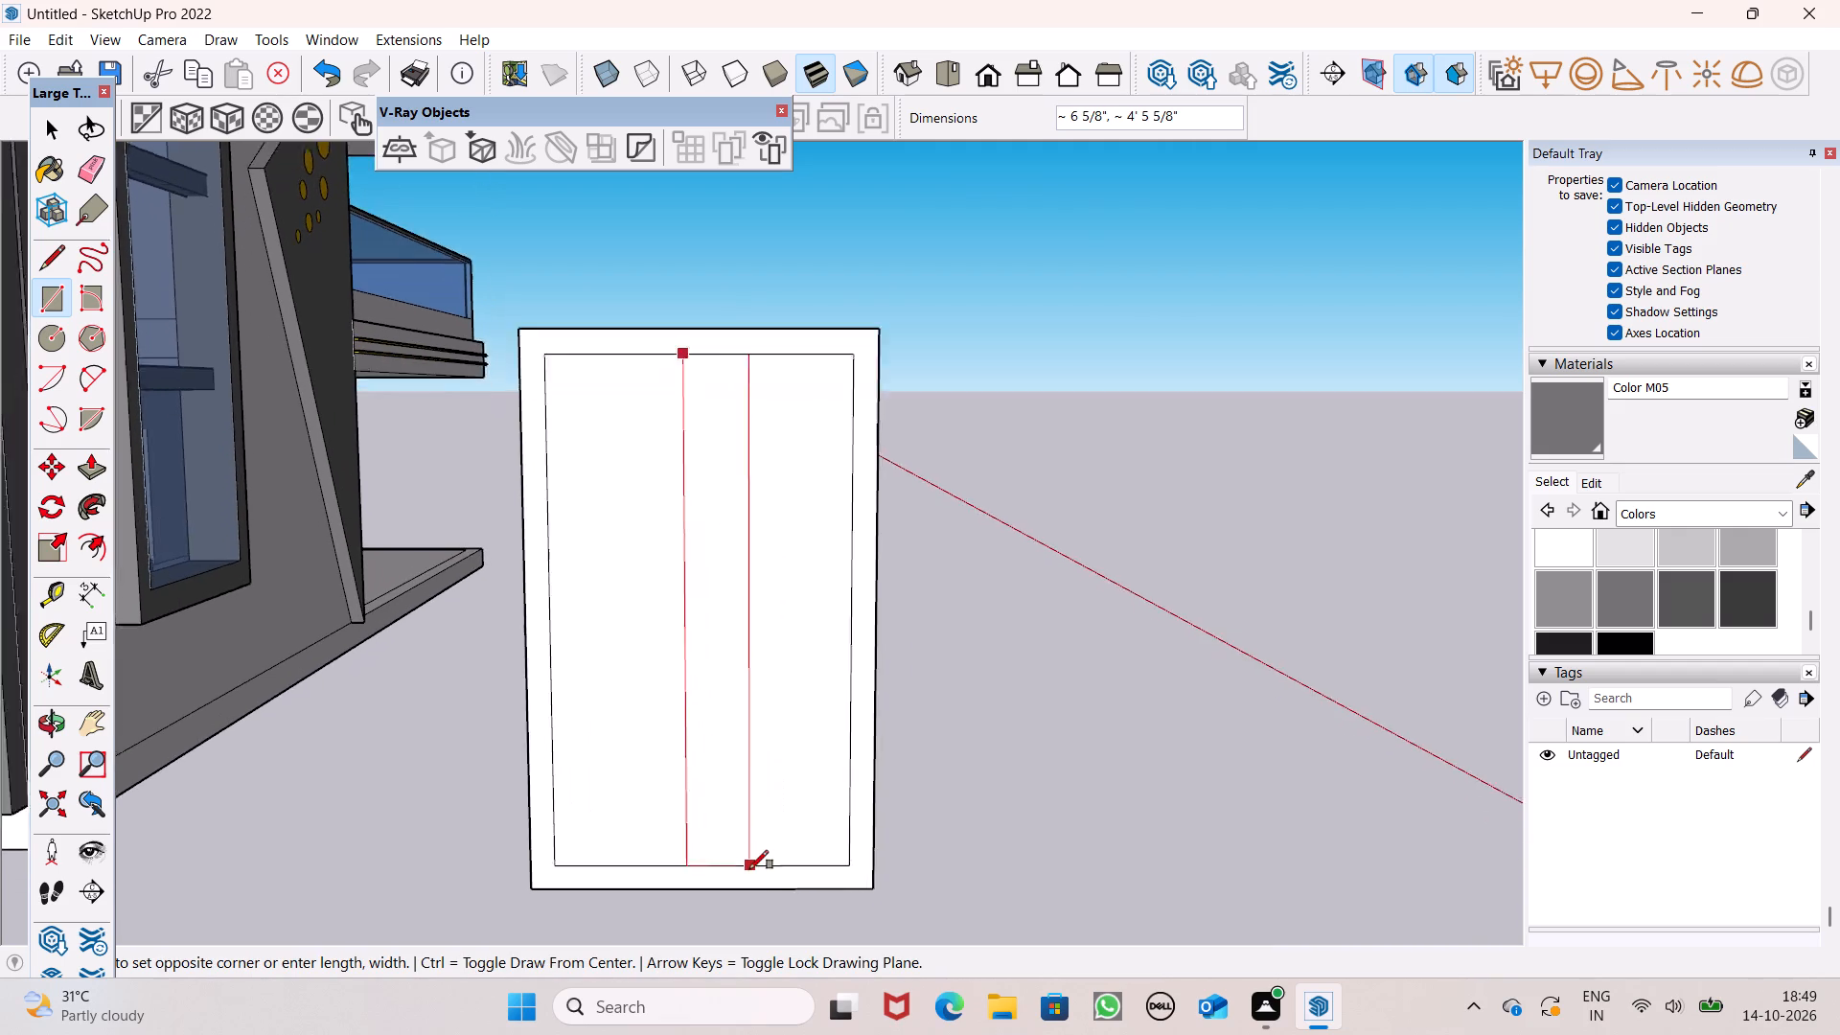
scroll(749, 869, "up", 3)
scroll(749, 869, "down", 1)
scroll(749, 869, "up", 3)
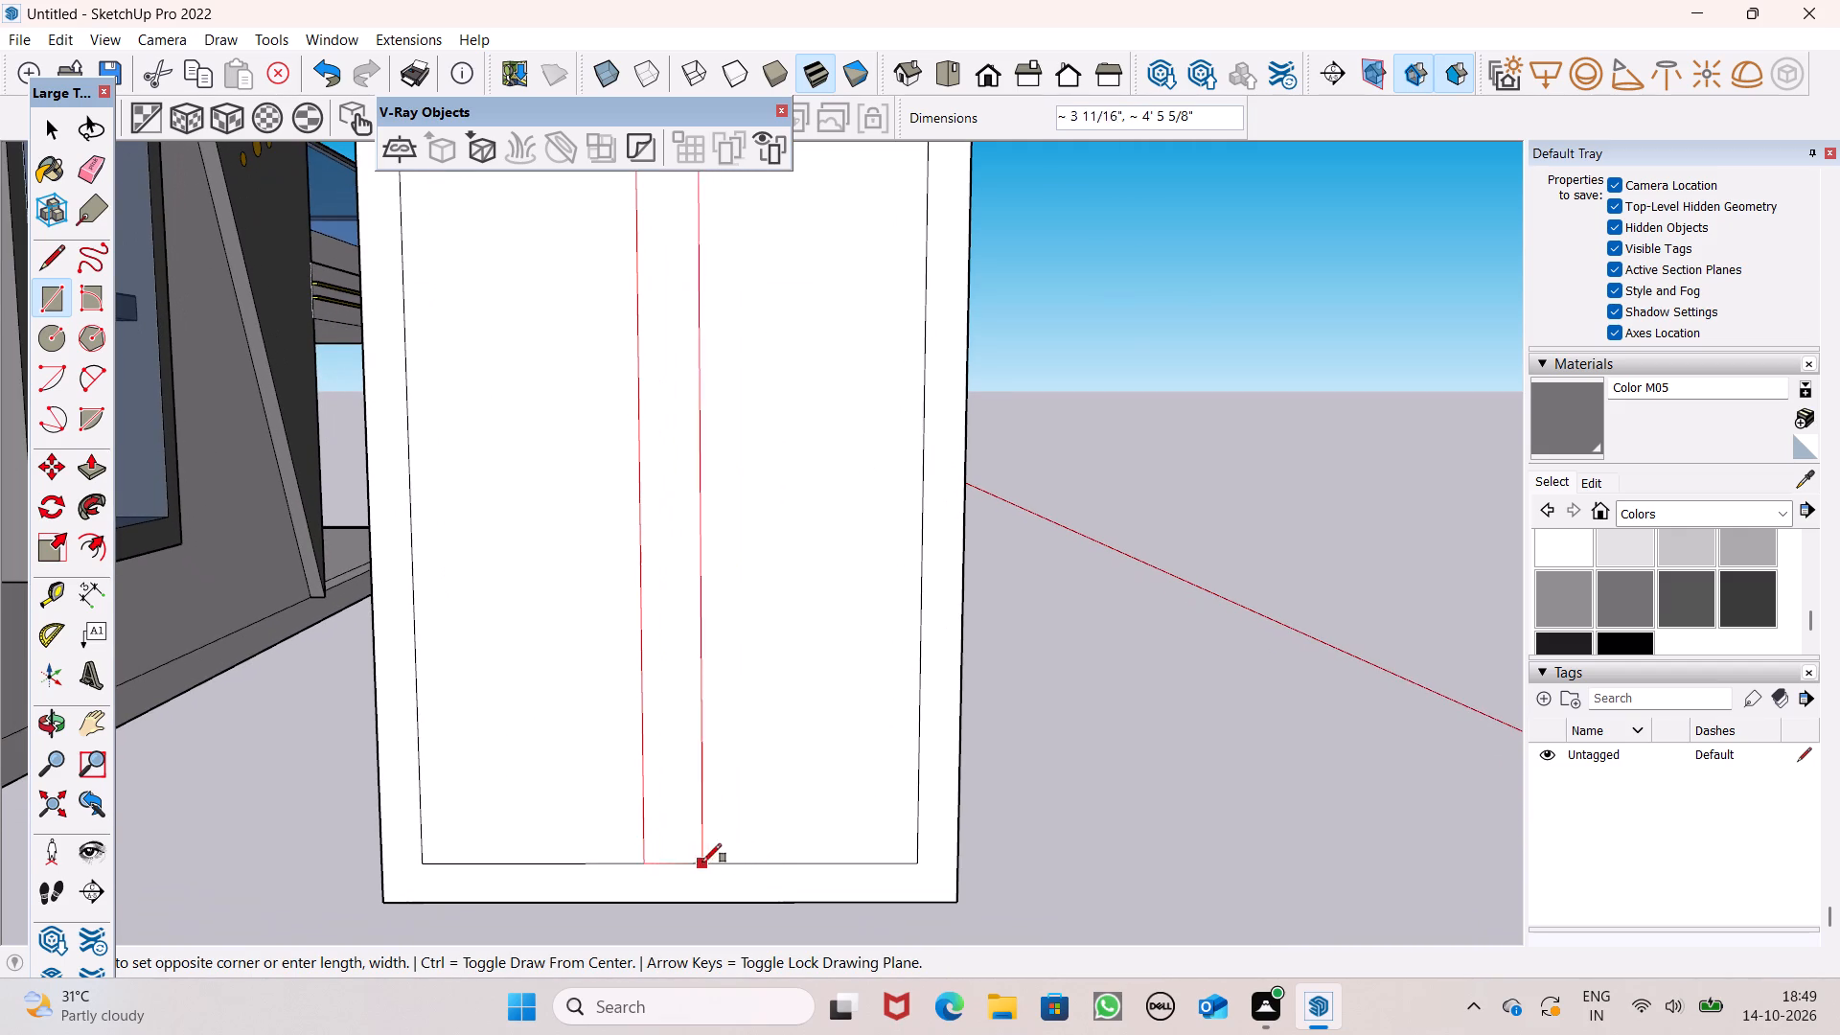
left_click(668, 863)
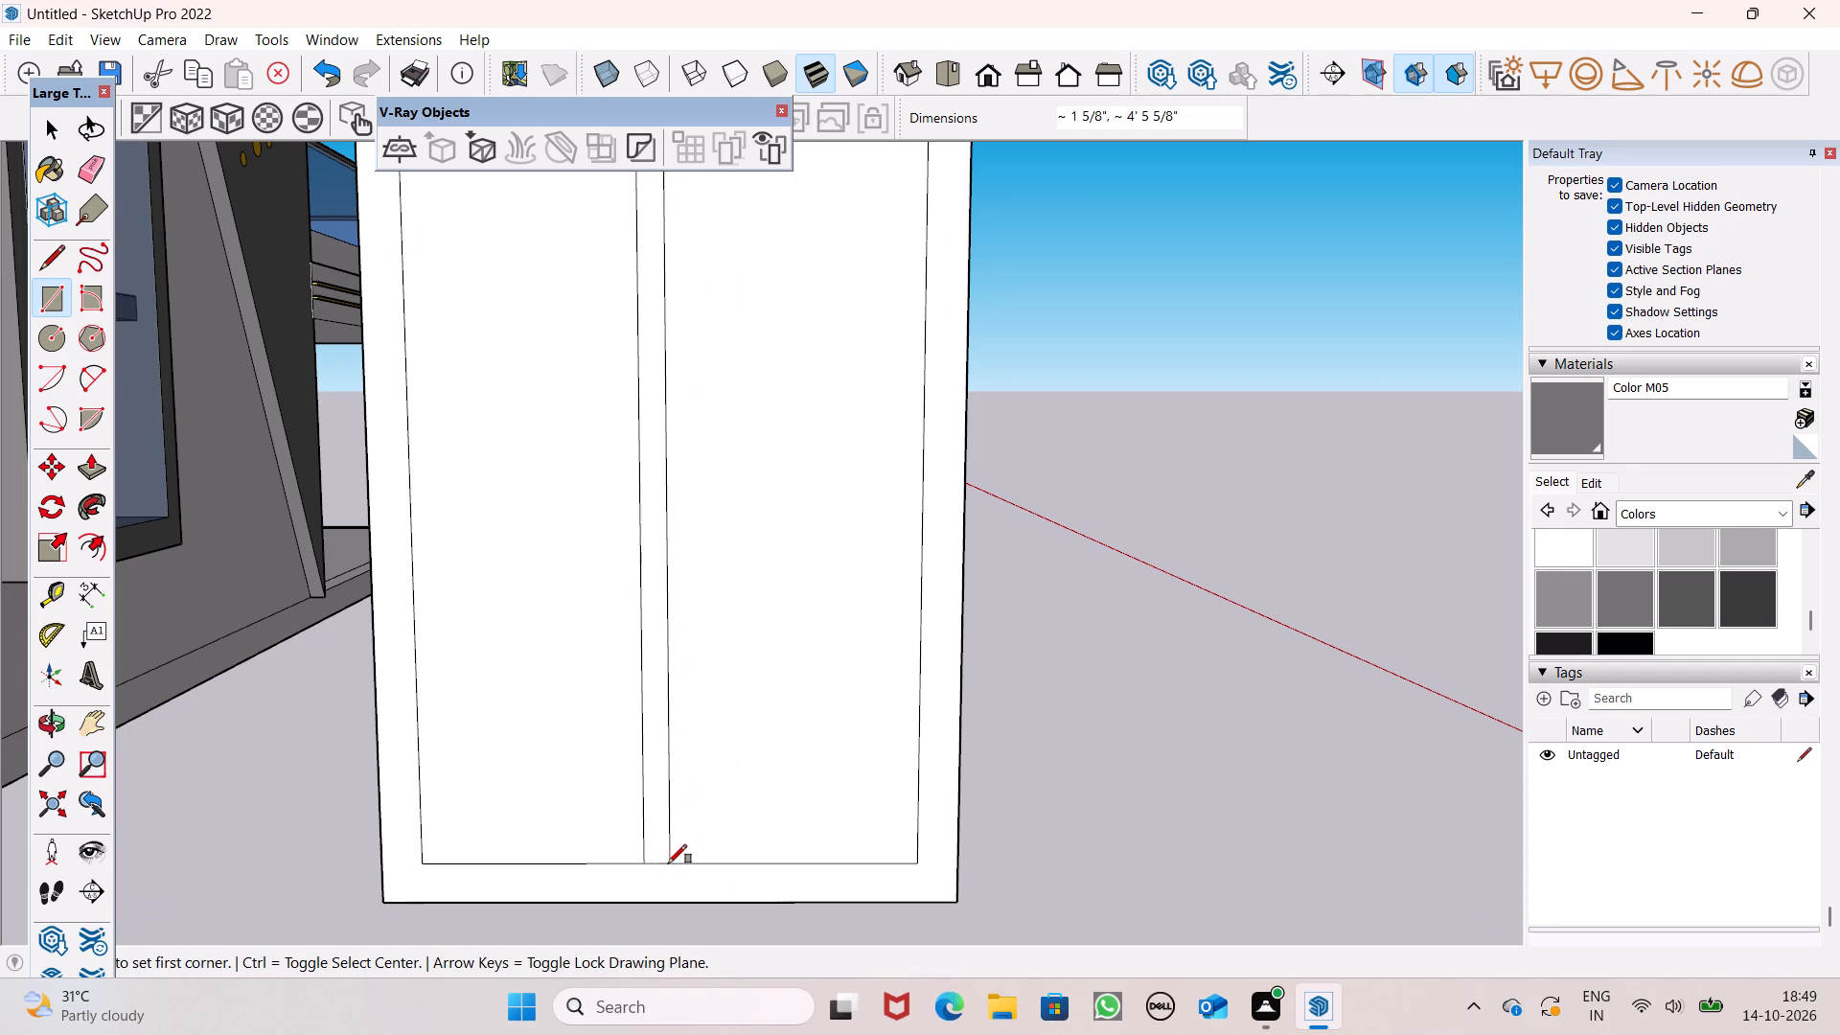
scroll(818, 870, "down", 5)
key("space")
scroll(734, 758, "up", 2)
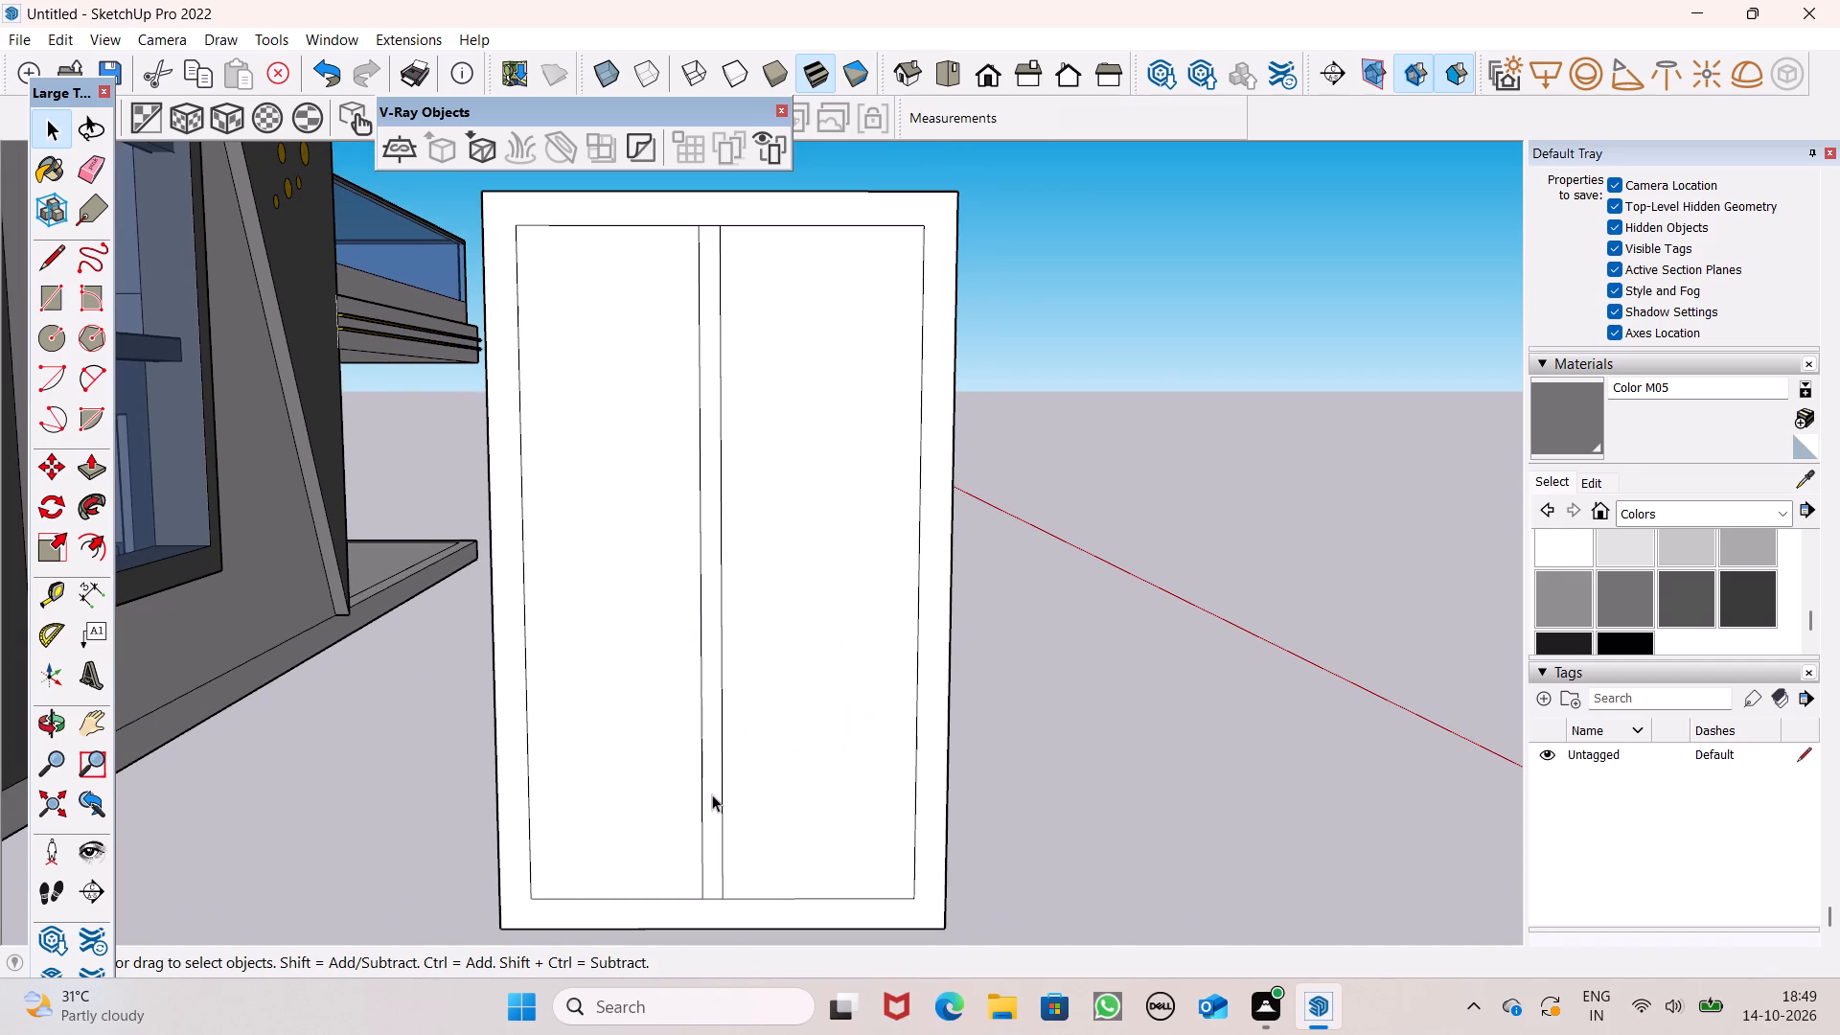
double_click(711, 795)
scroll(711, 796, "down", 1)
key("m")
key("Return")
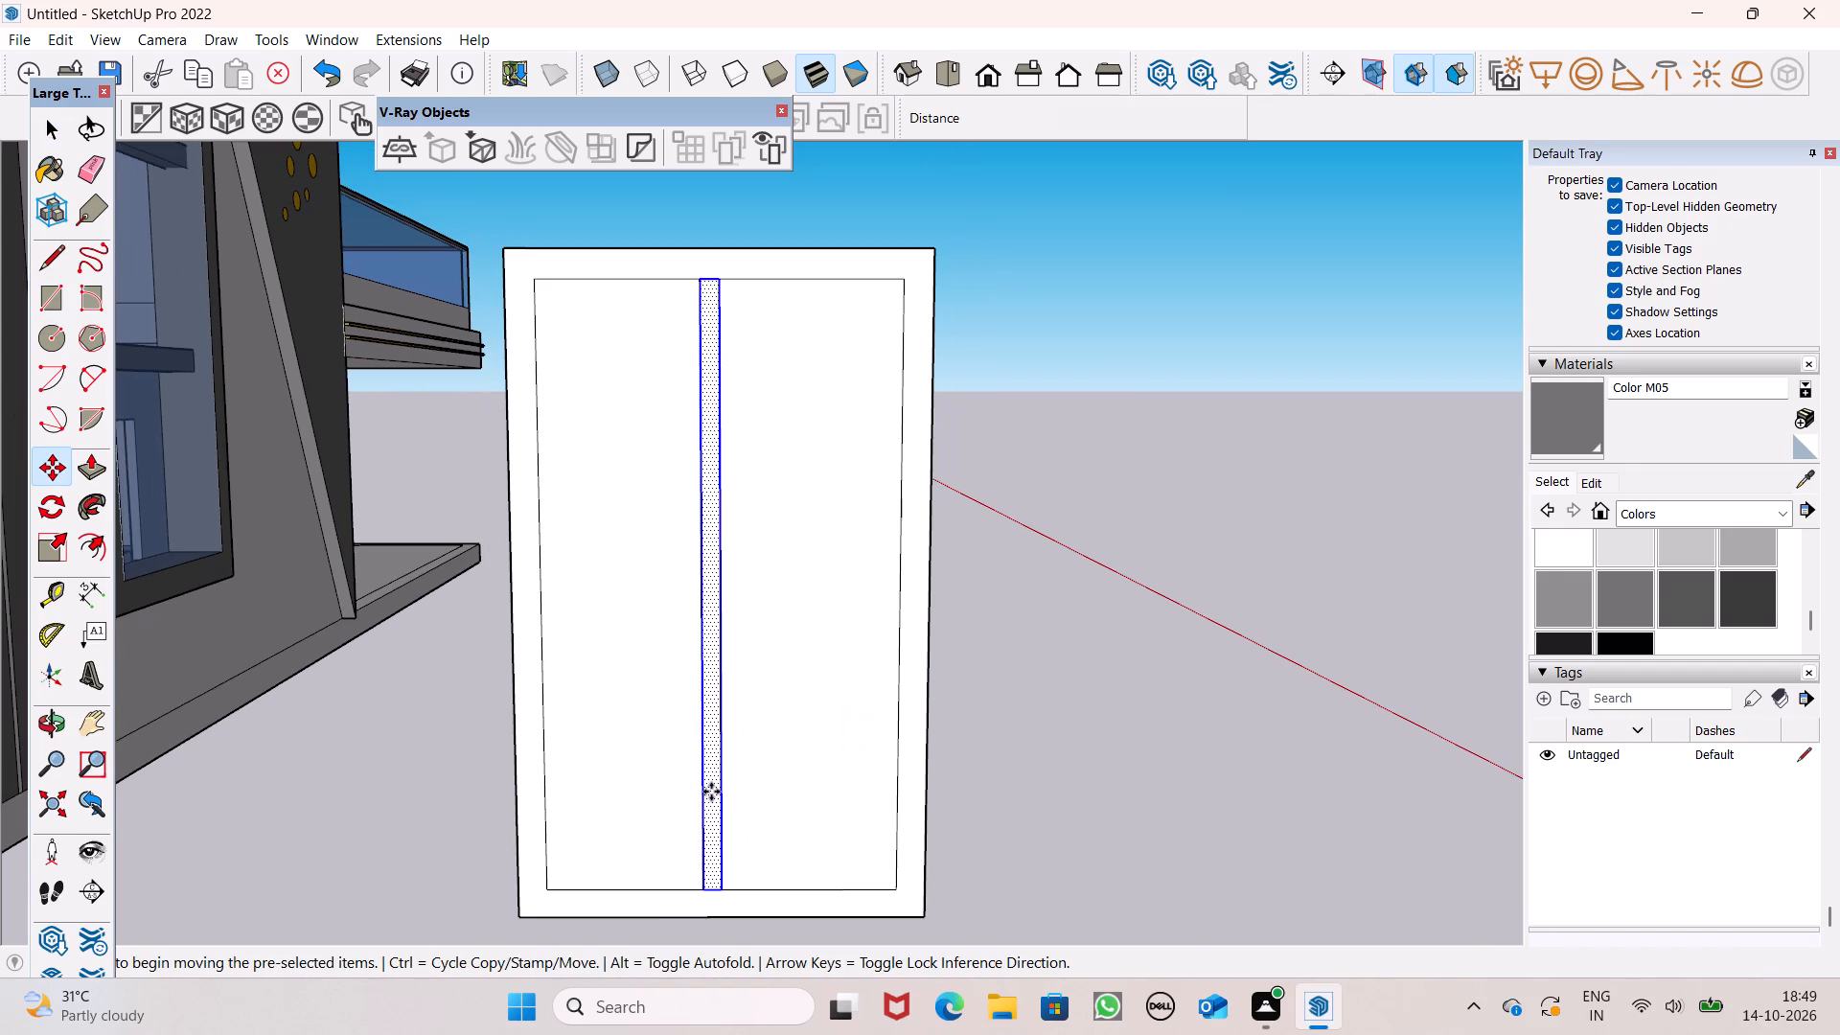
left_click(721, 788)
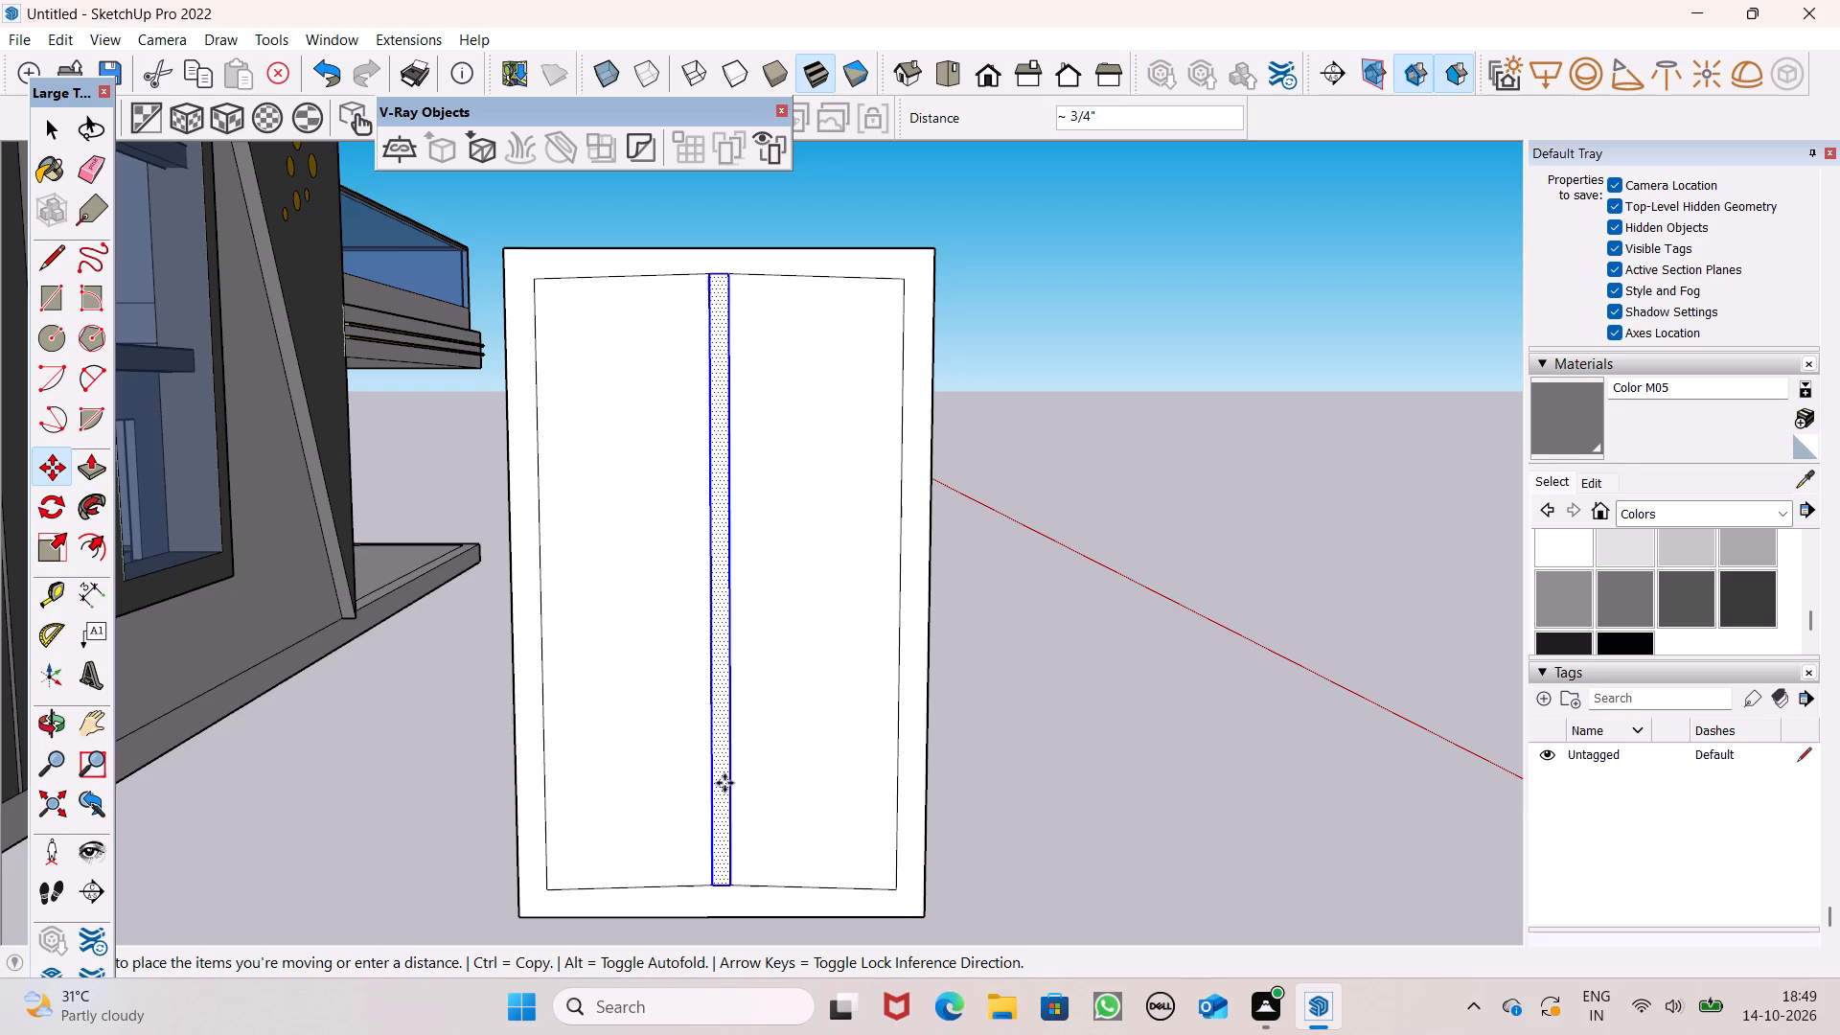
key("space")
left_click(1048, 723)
Paint the two panes beside the divider with Translucent Glass Blue from the Glass and Mirrors materials.
scroll(997, 680, "down", 2)
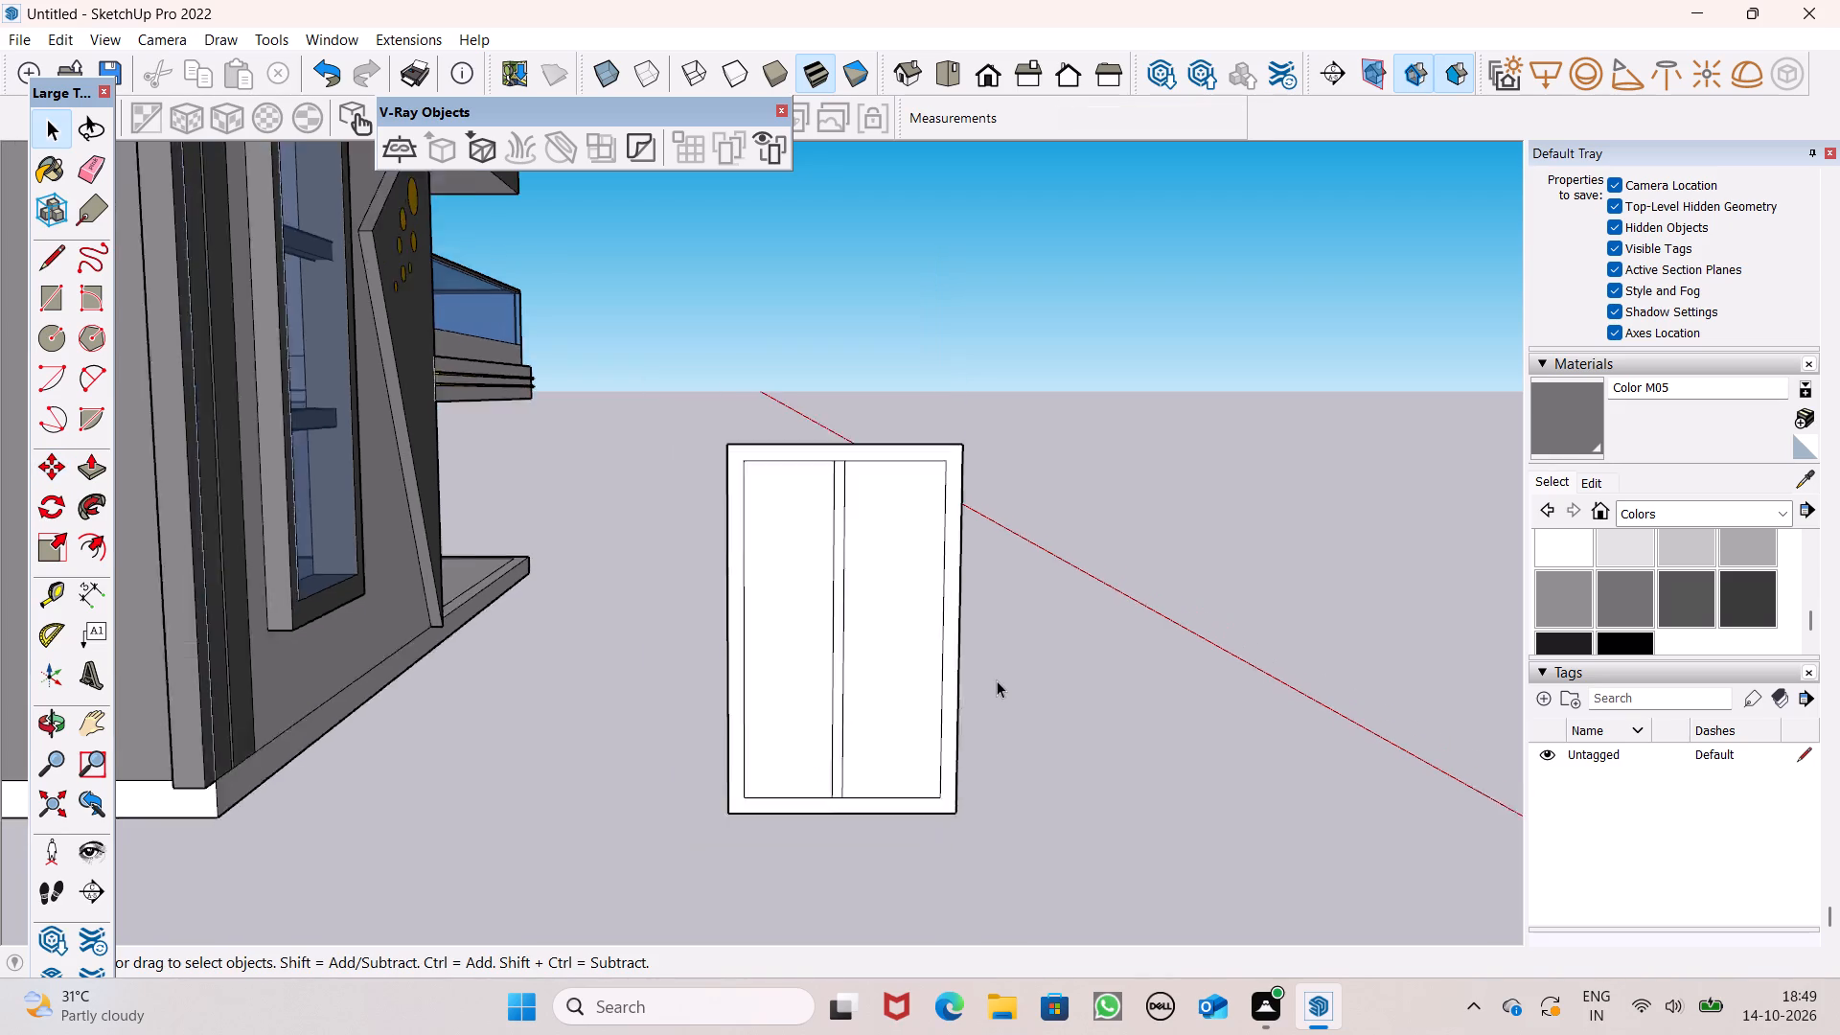
scroll(997, 680, "down", 1)
middle_click_drag(988, 704, 984, 727)
scroll(971, 623, "down", 1)
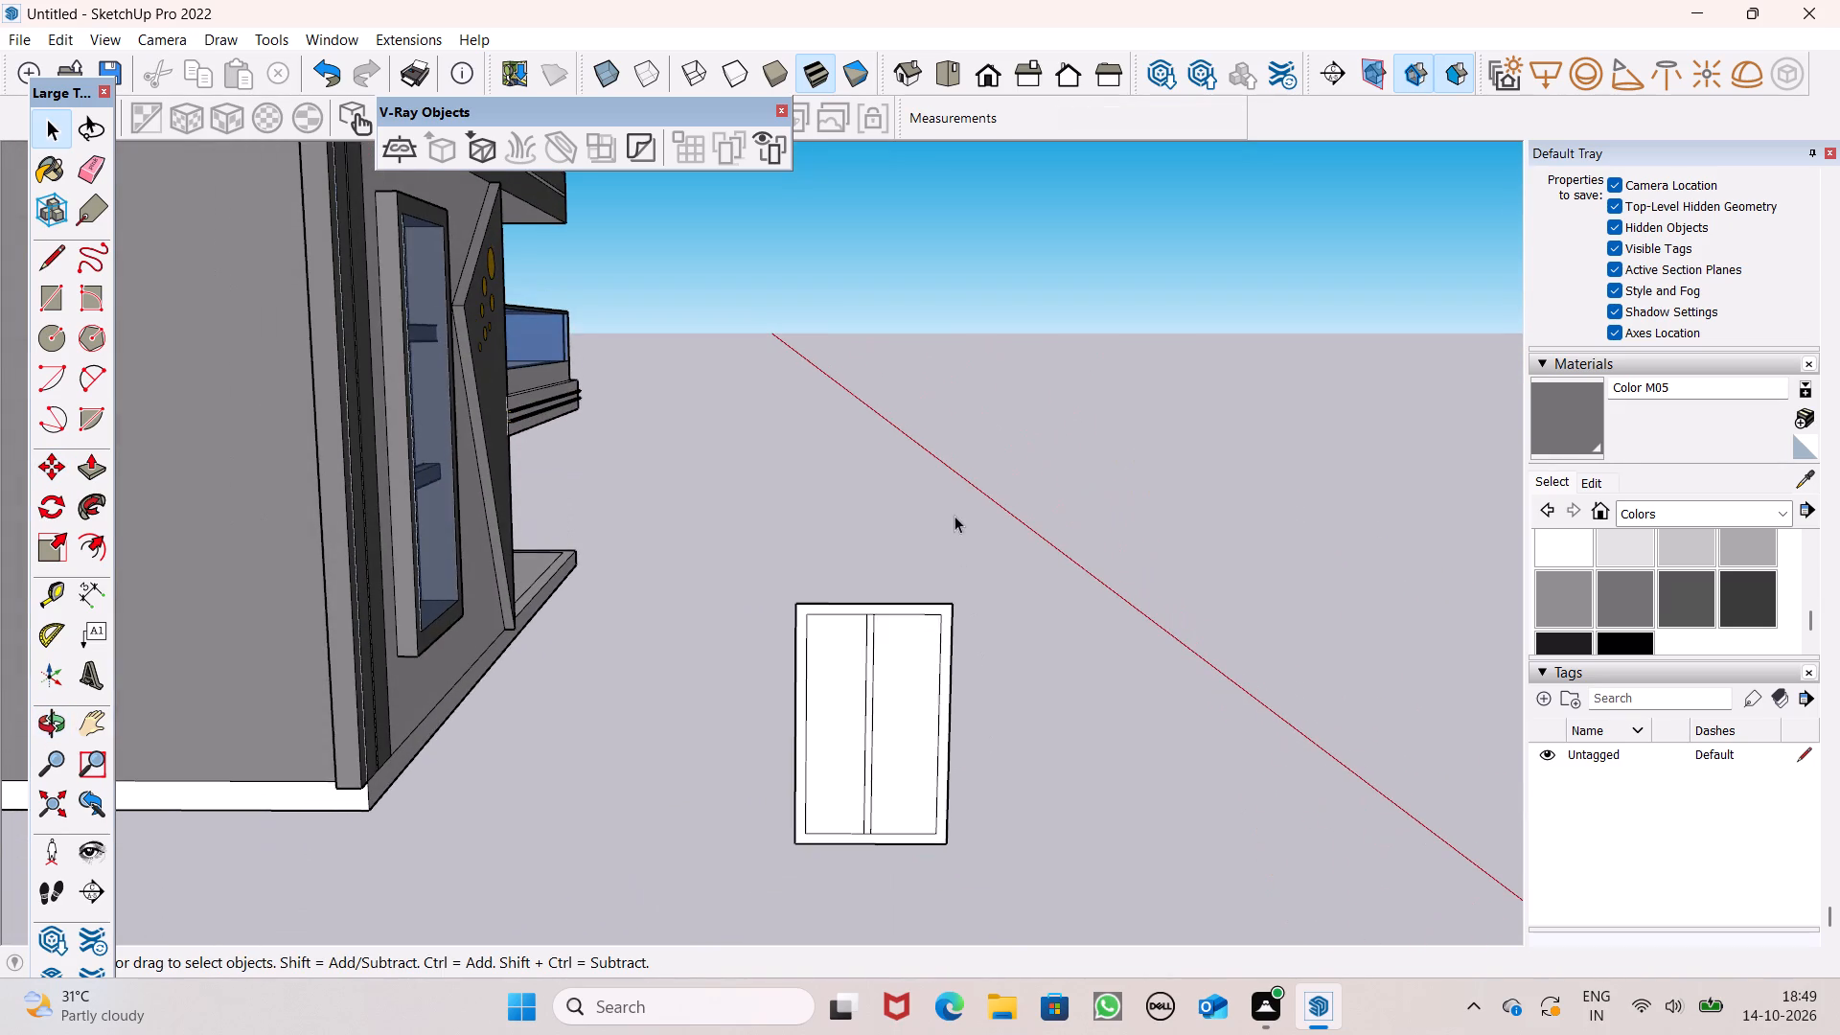
scroll(954, 516, "up", 1)
scroll(964, 514, "down", 1)
scroll(1634, 561, "up", 1)
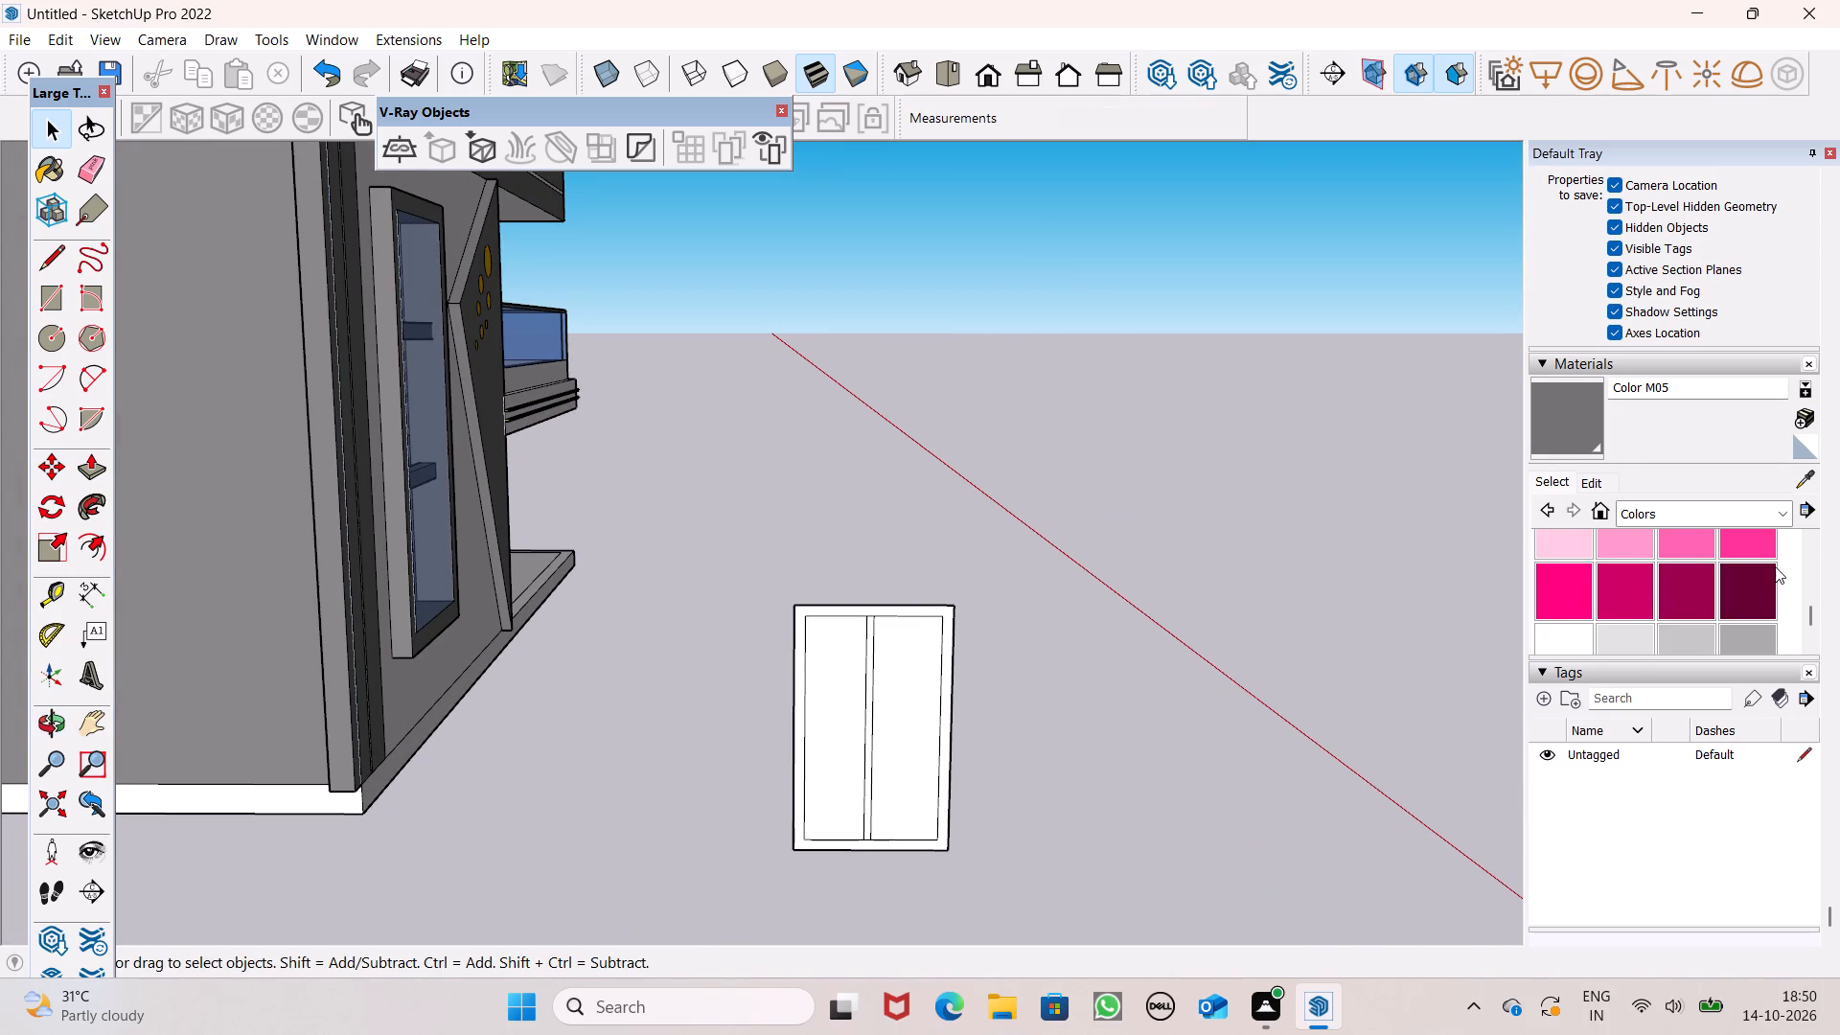
left_click(1758, 514)
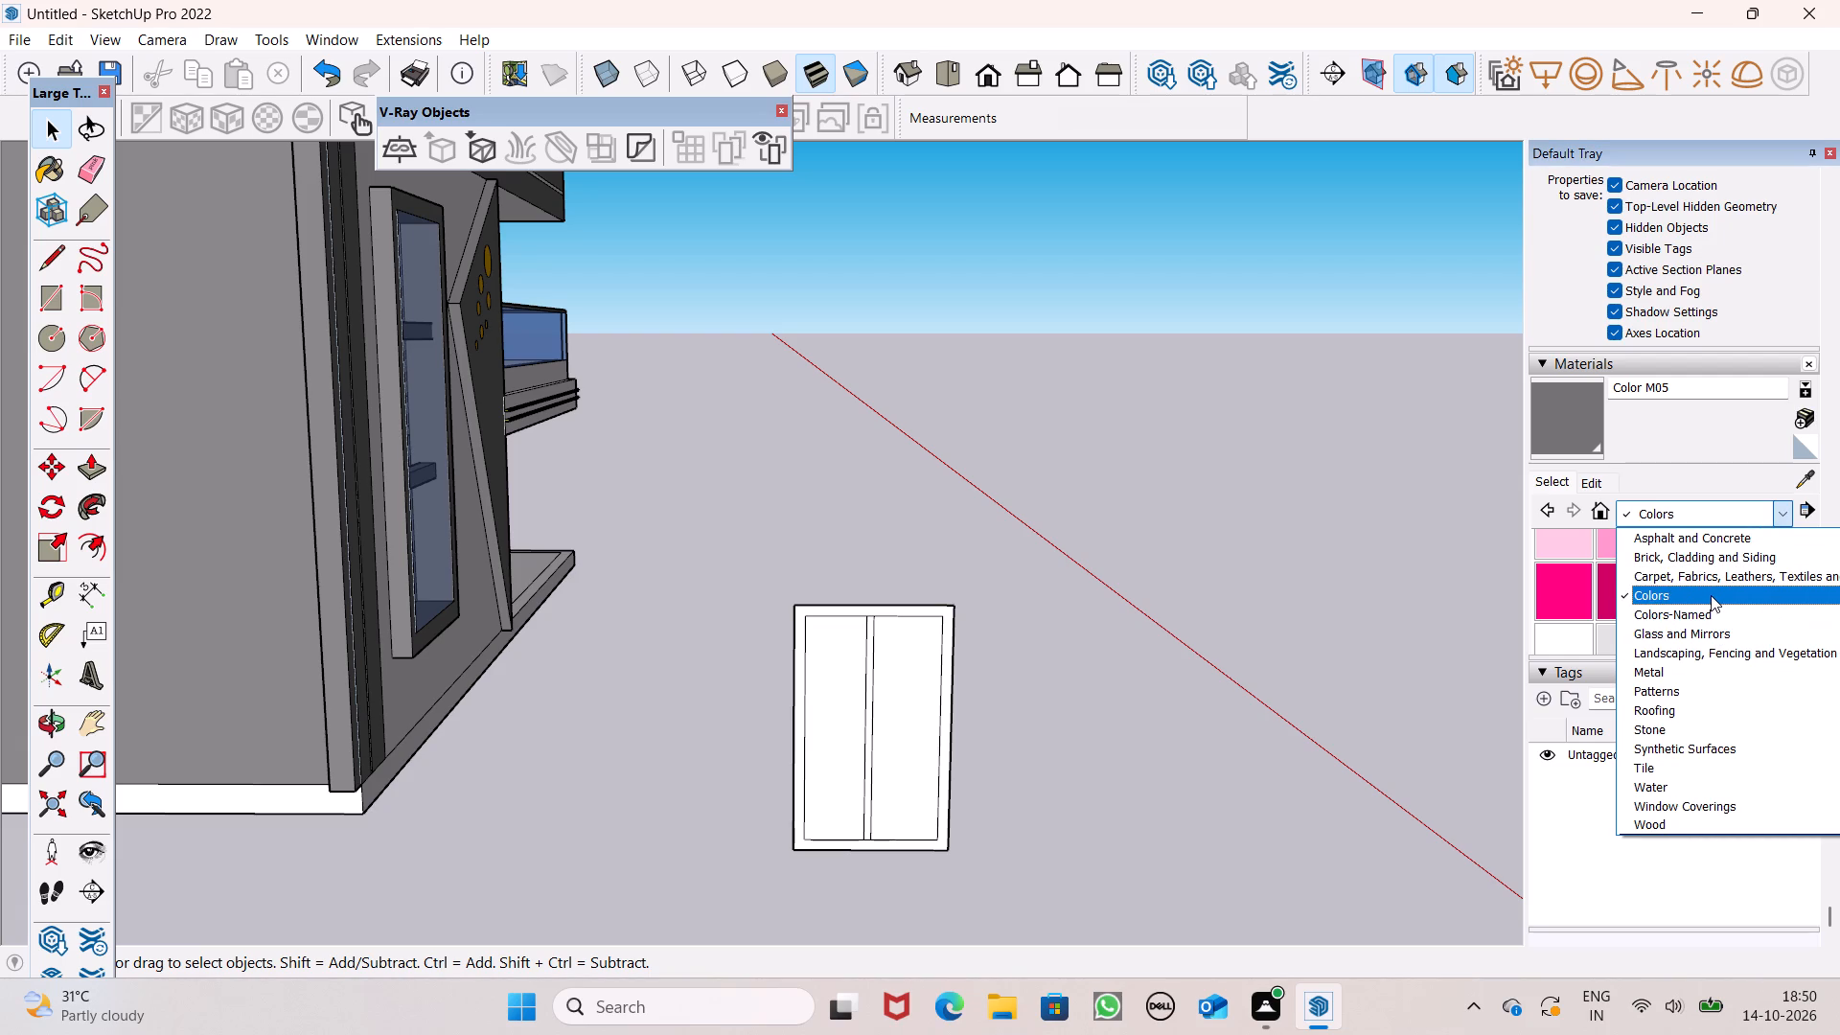
left_click(1713, 632)
left_click(1748, 576)
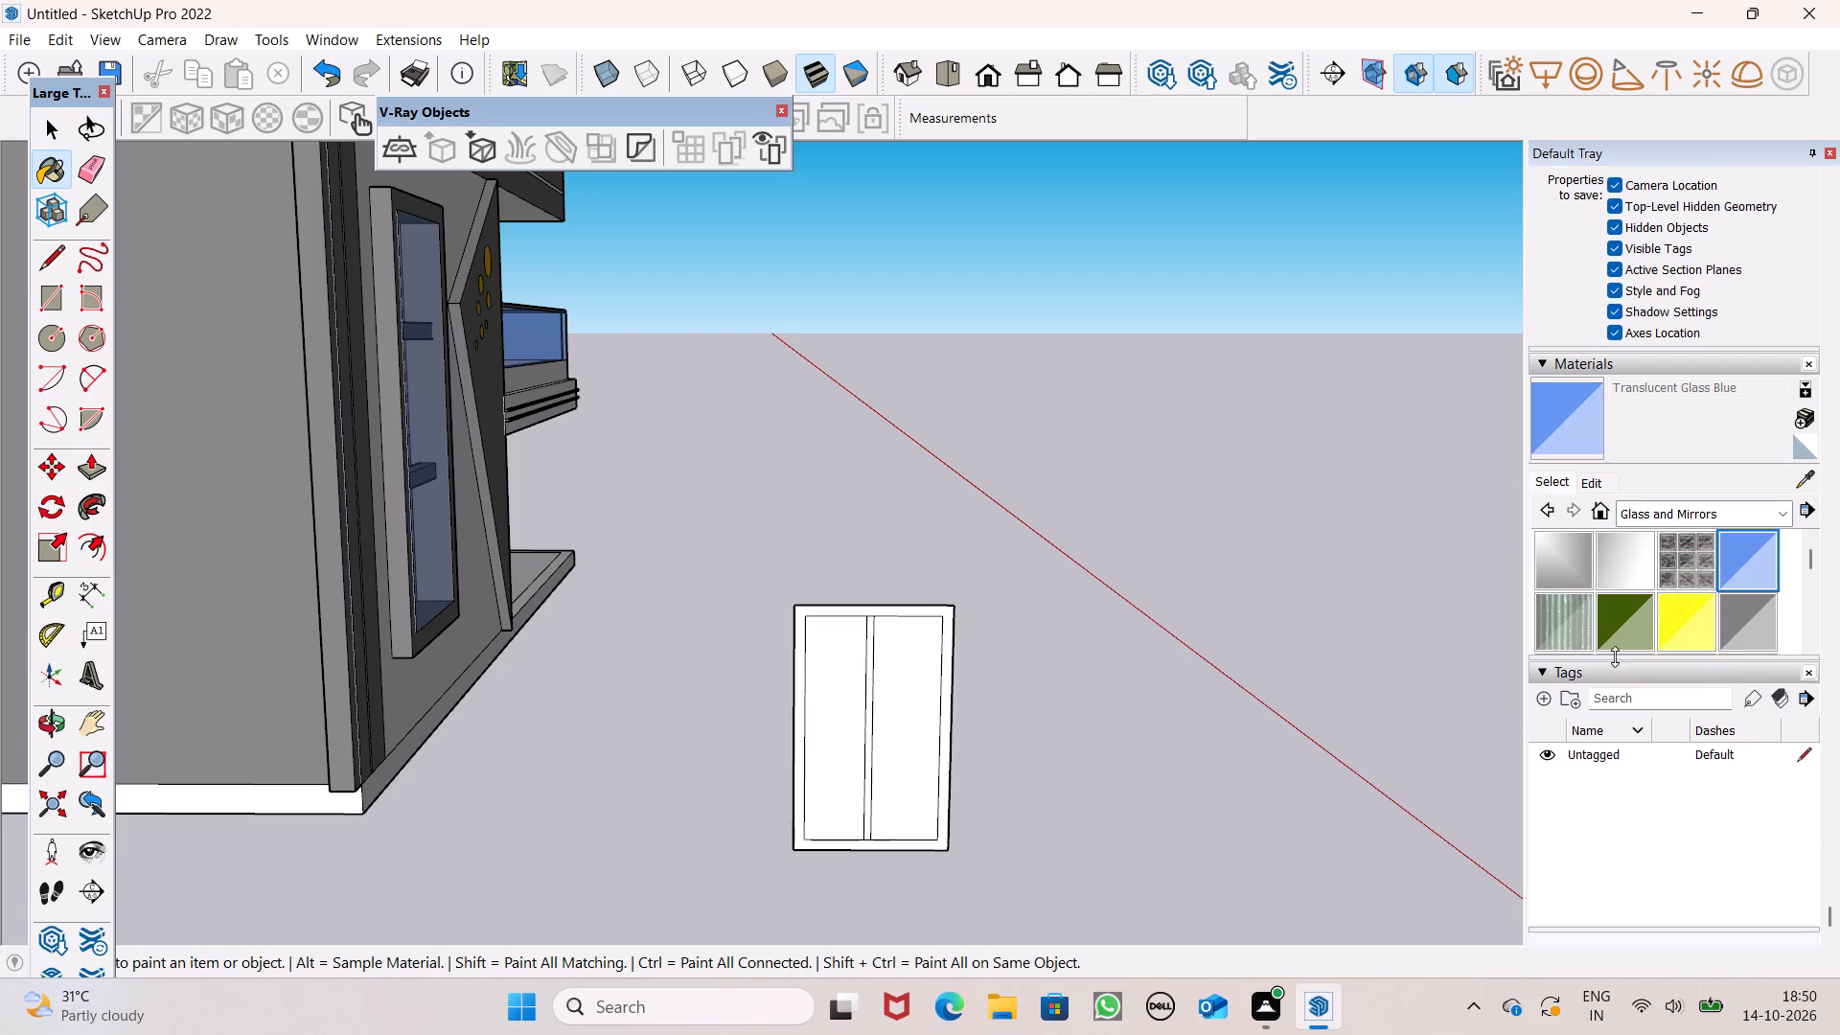
left_click(913, 770)
left_click(852, 755)
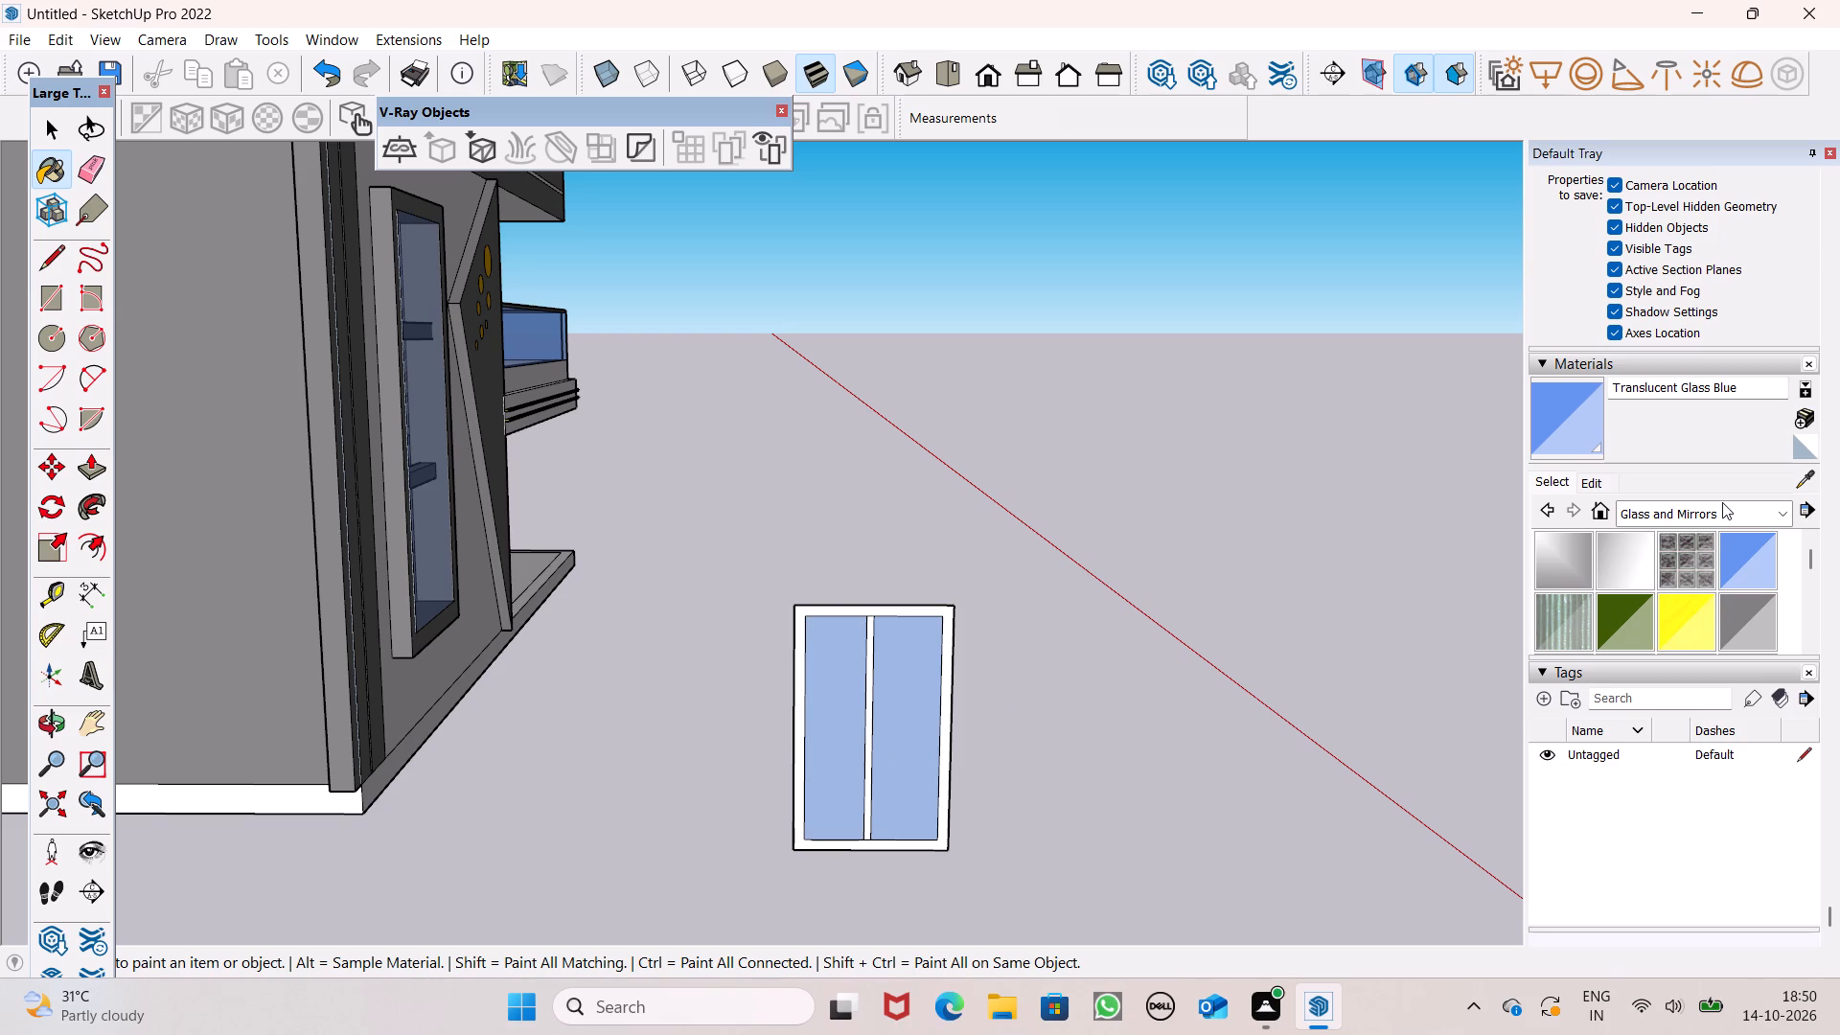
Paint the window's outer frame and vertical divider with the dark red Color A08 from the Colors collection.
left_click(1723, 511)
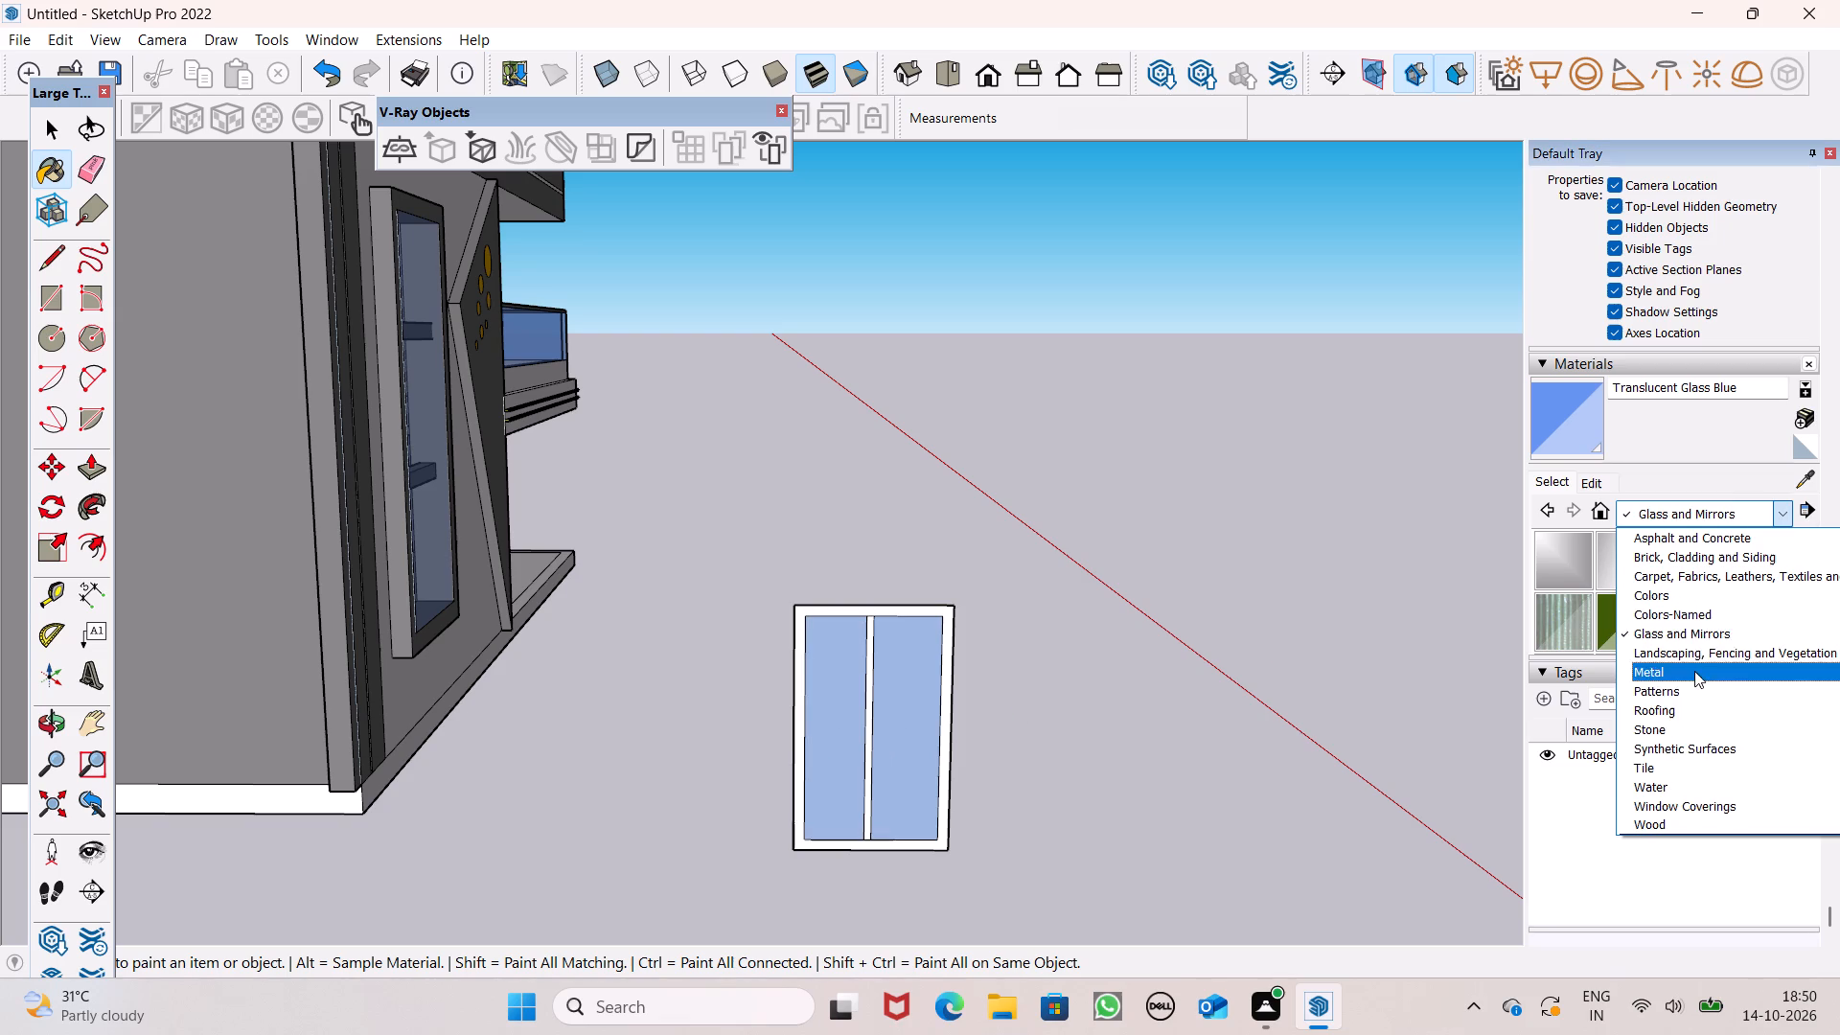
left_click(1696, 587)
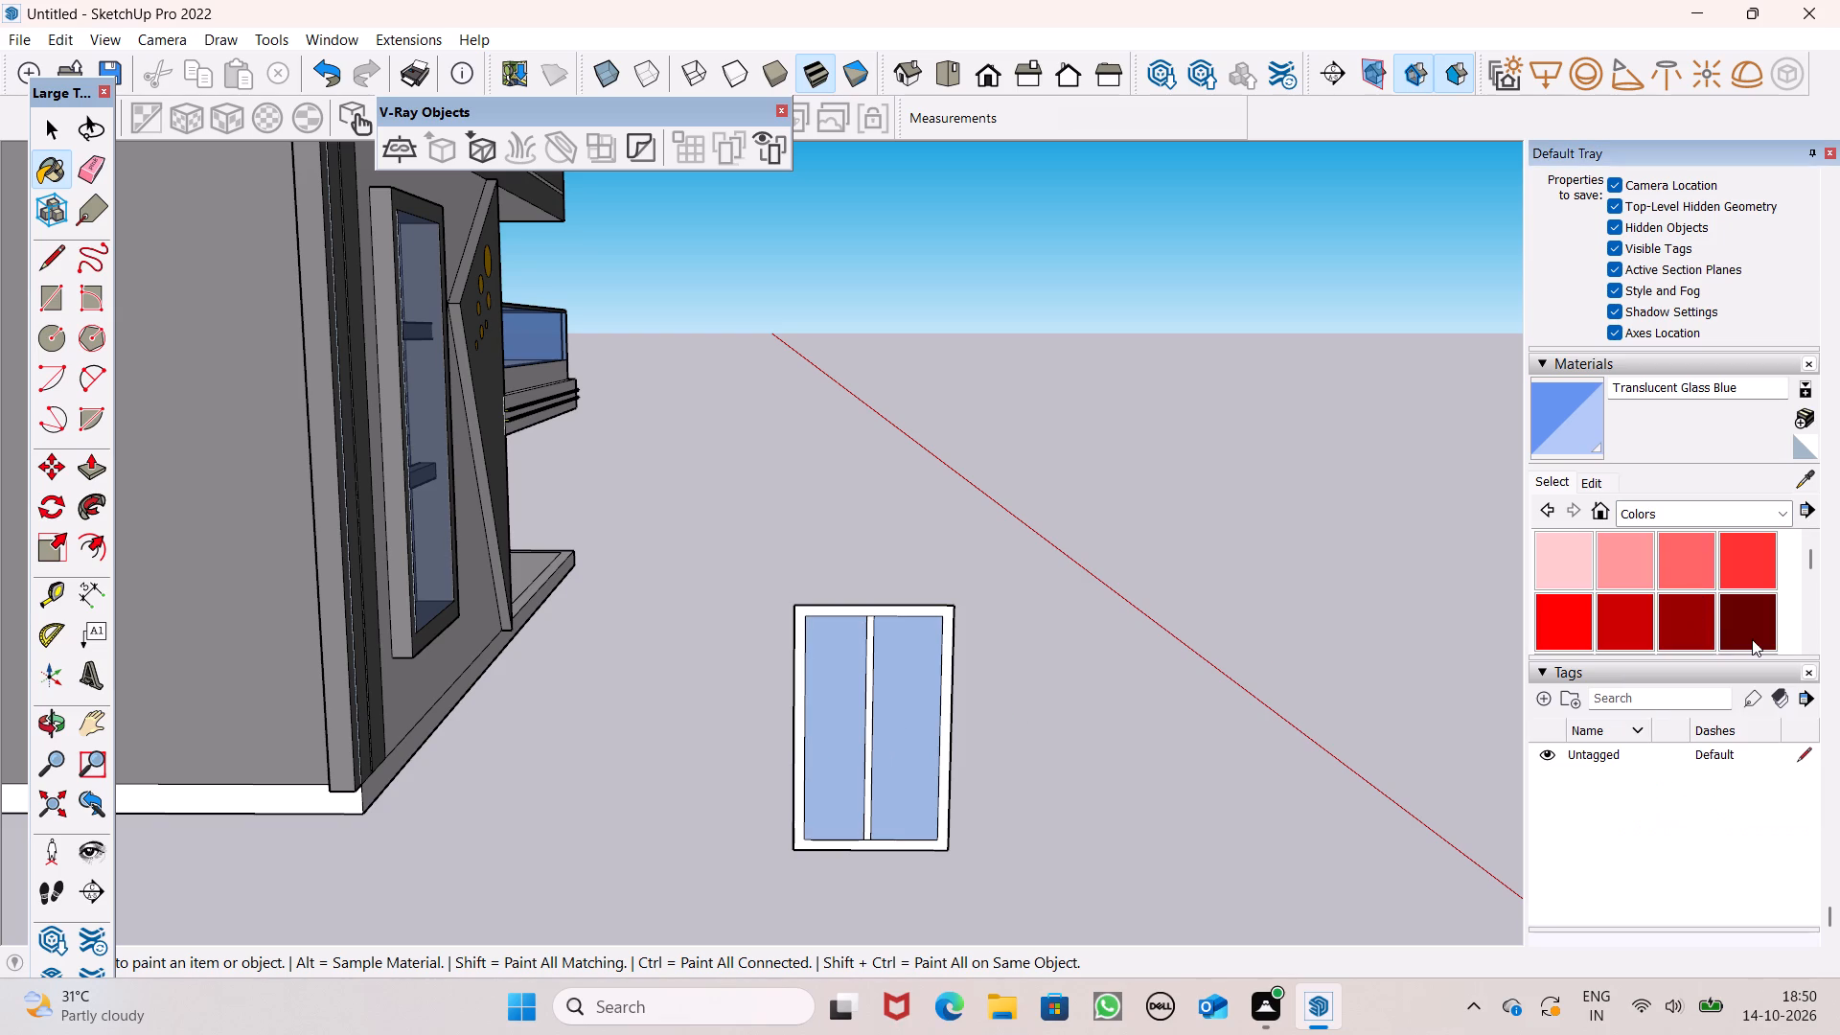
left_click(1752, 639)
scroll(834, 669, "up", 1)
scroll(837, 666, "down", 1)
scroll(837, 666, "up", 4)
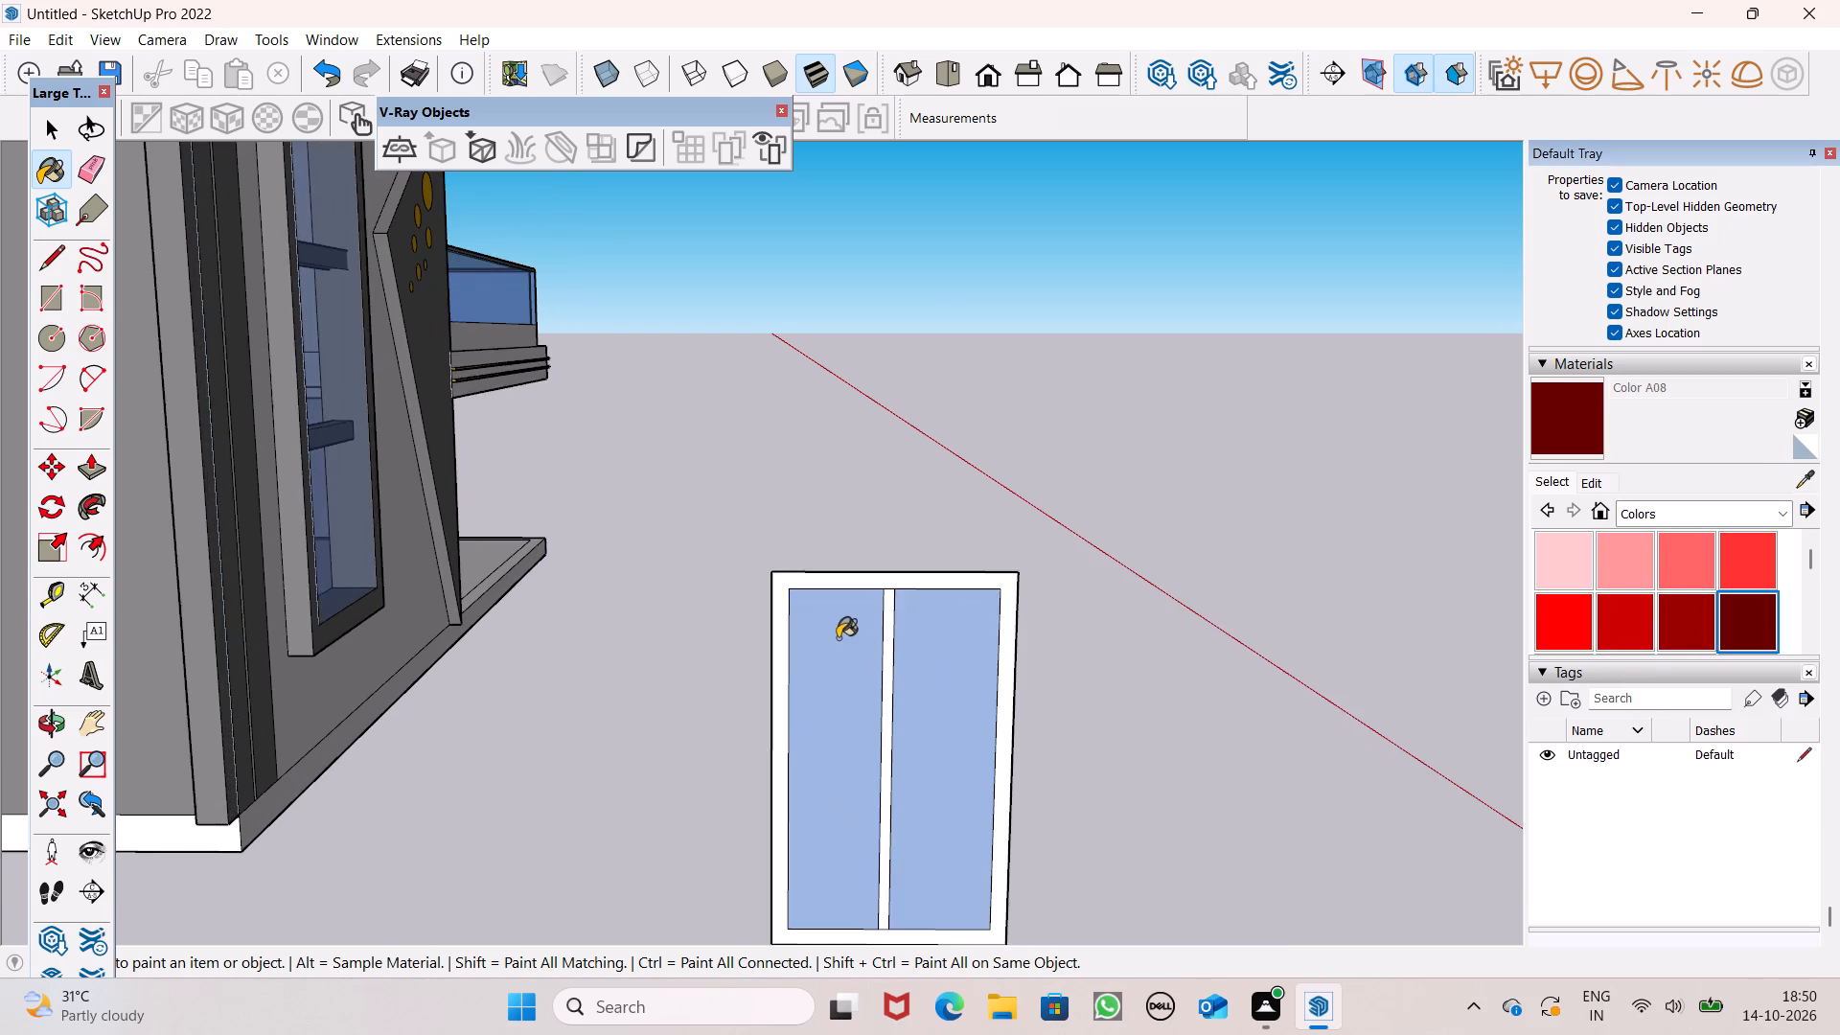
scroll(898, 571, "up", 4)
left_click(895, 591)
left_click(888, 614)
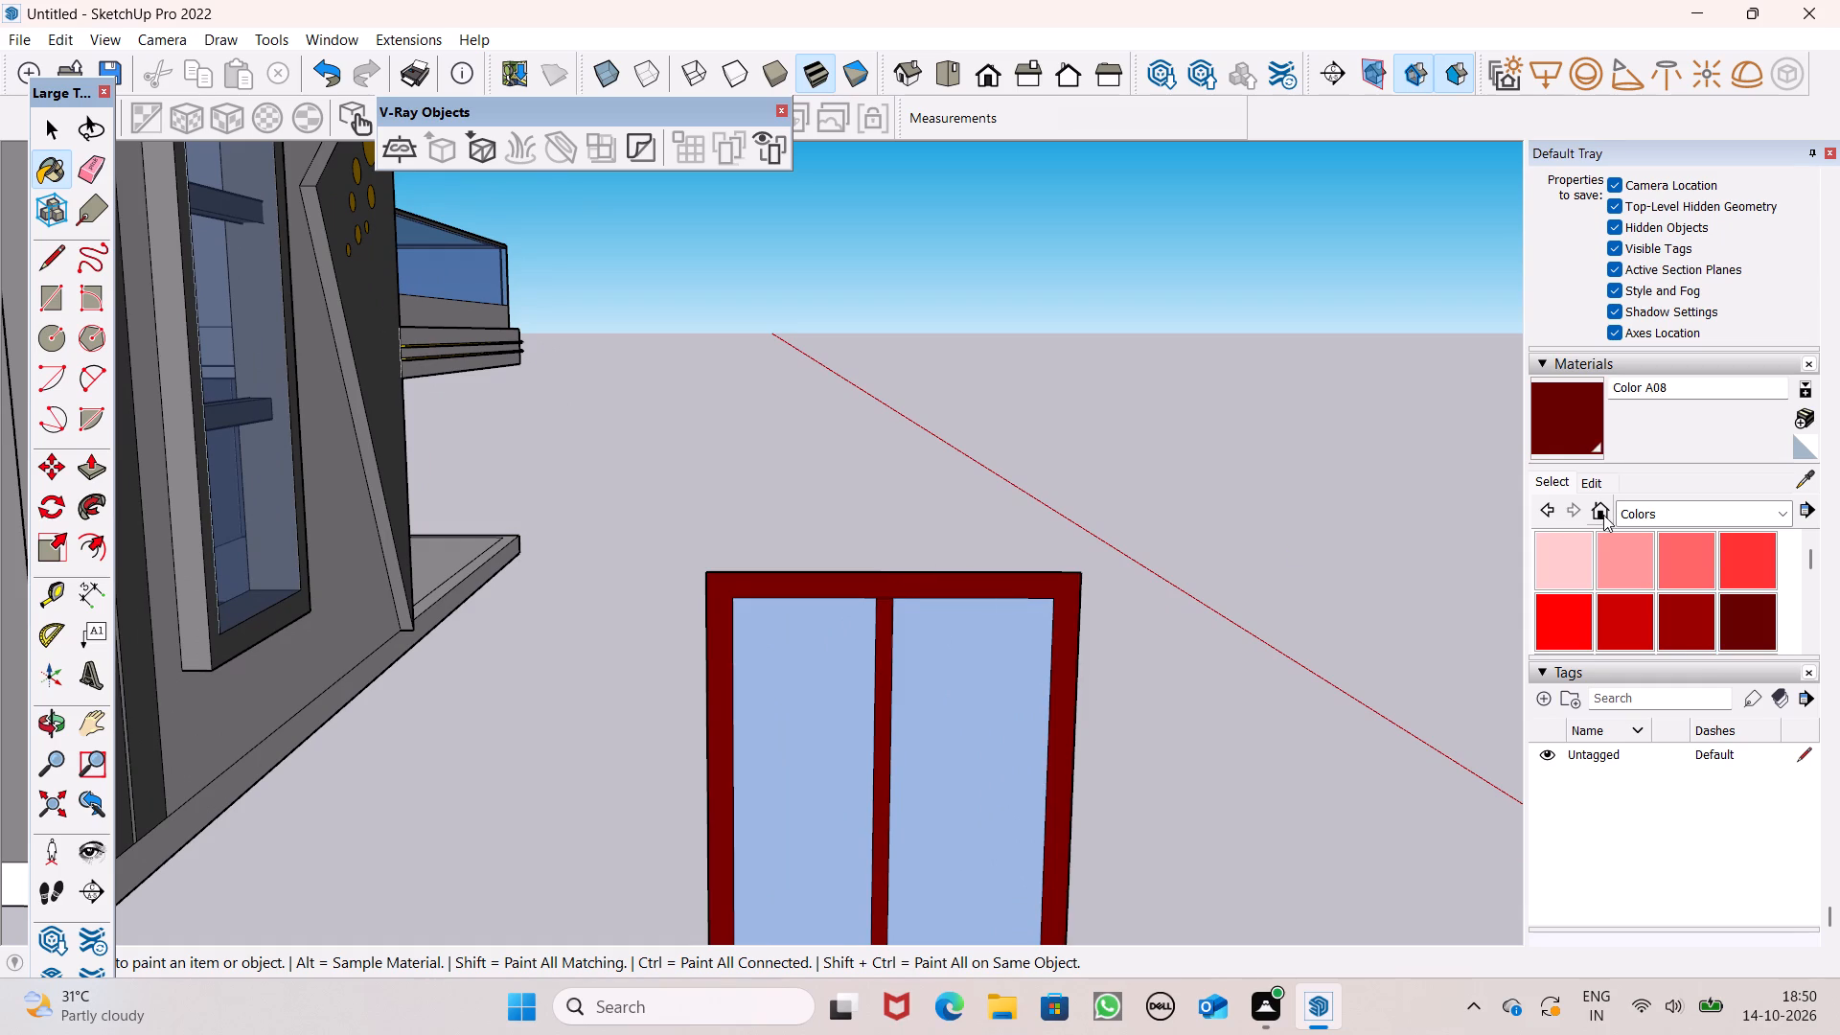
Darken the Color A08 material by lowering its RGB red value to 76.
left_click(1591, 488)
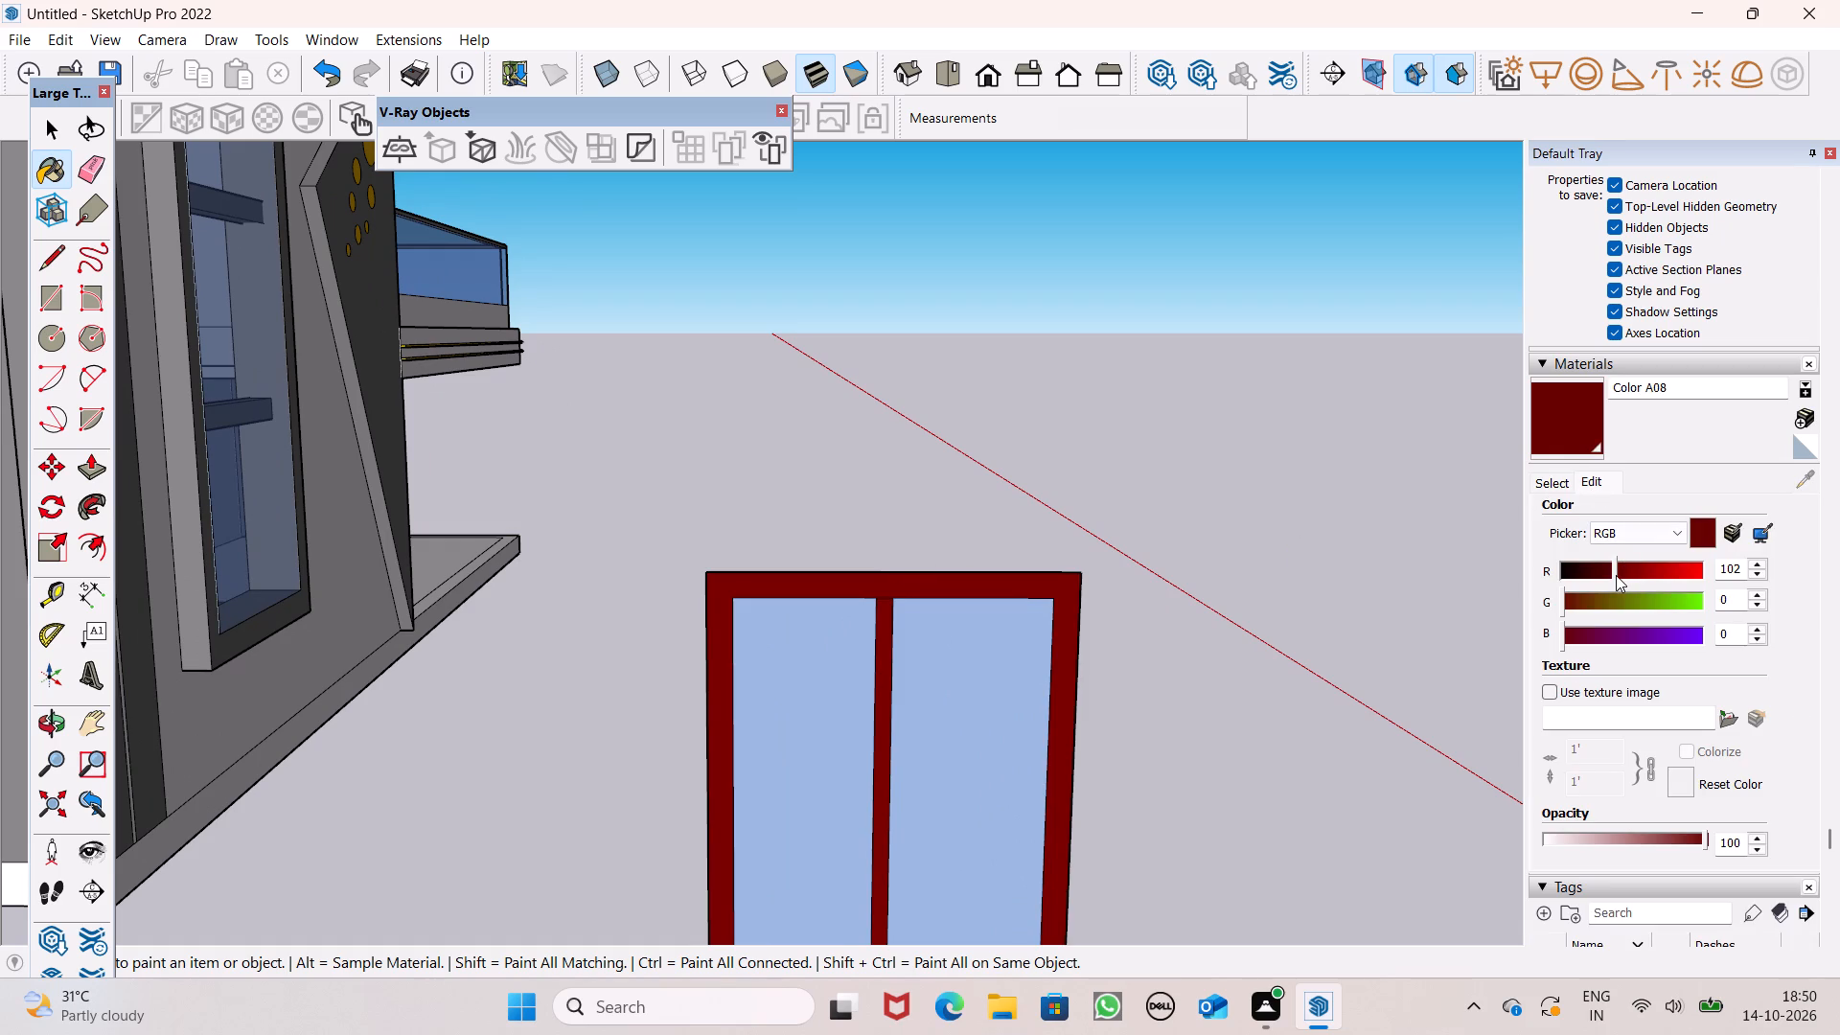
left_click_drag(1614, 577, 1605, 582)
scroll(998, 415, "down", 10)
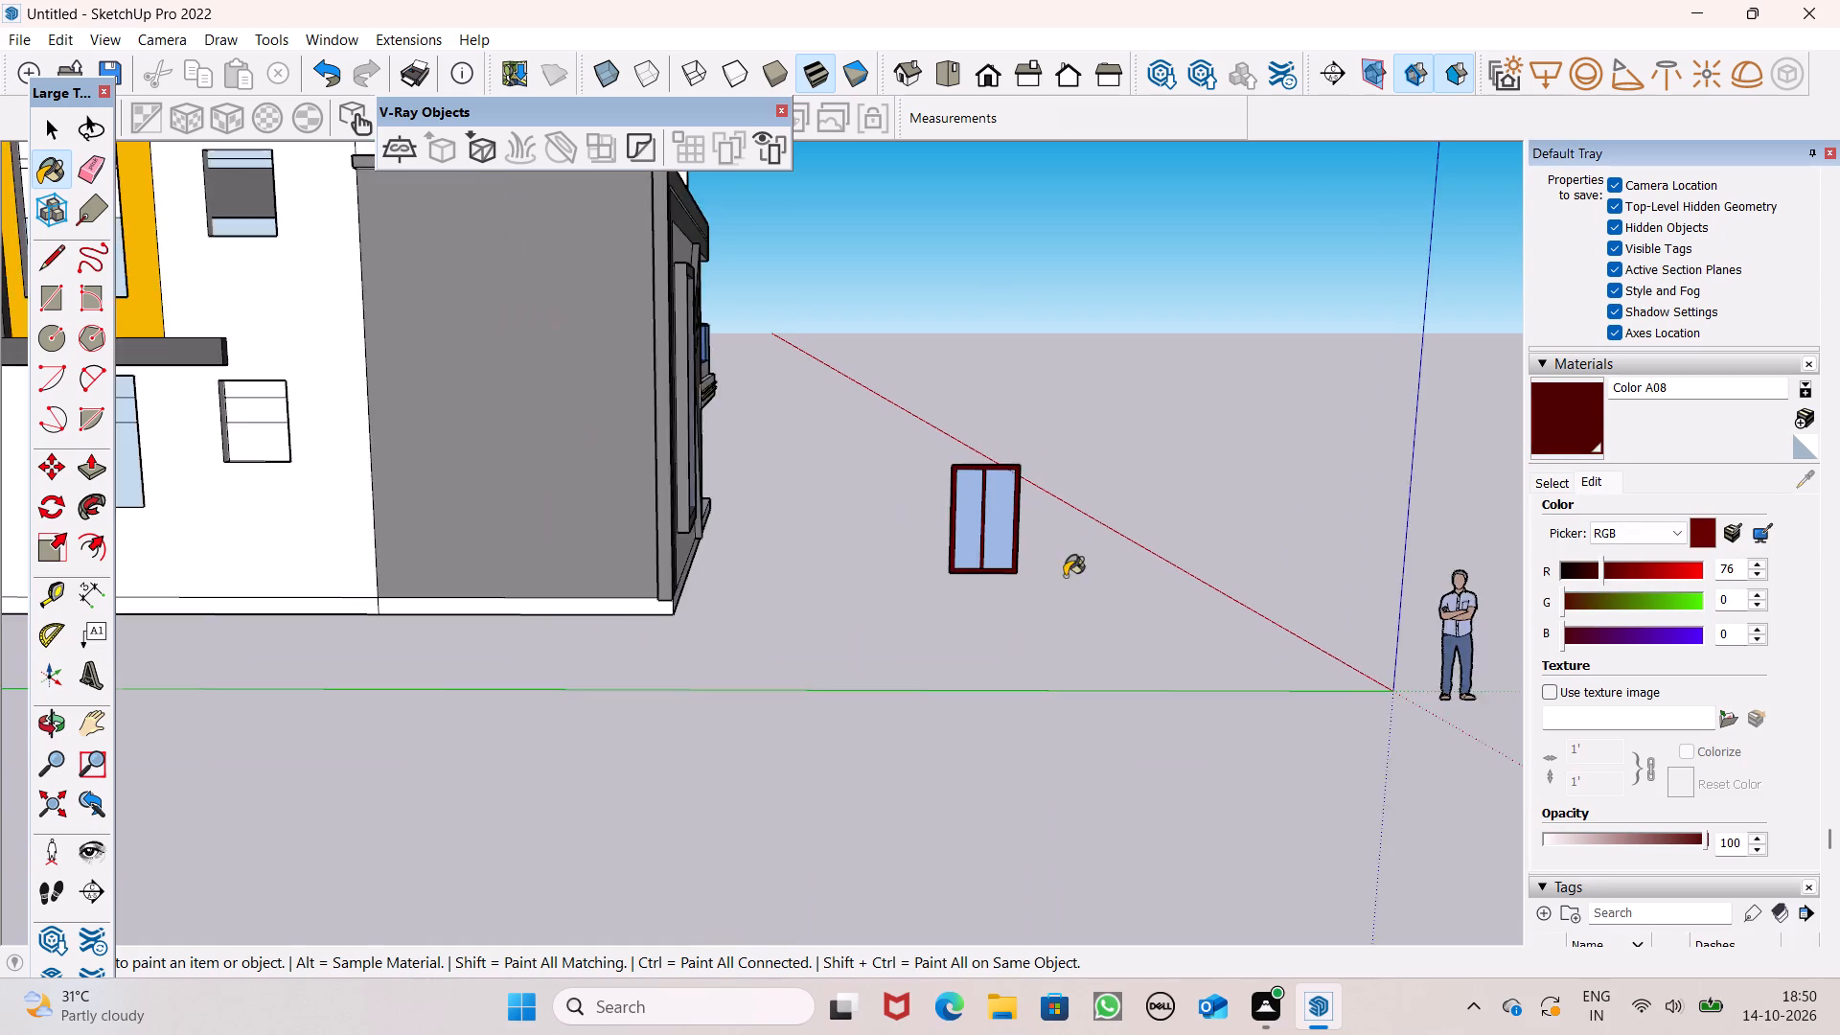
Paint the reverse faces of the window's outer frame and vertical divider with Color A08.
middle_click_drag(1053, 594, 42, 747)
scroll(365, 476, "up", 2)
scroll(376, 455, "down", 1)
scroll(368, 454, "up", 3)
scroll(246, 441, "down", 1)
scroll(246, 441, "up", 6)
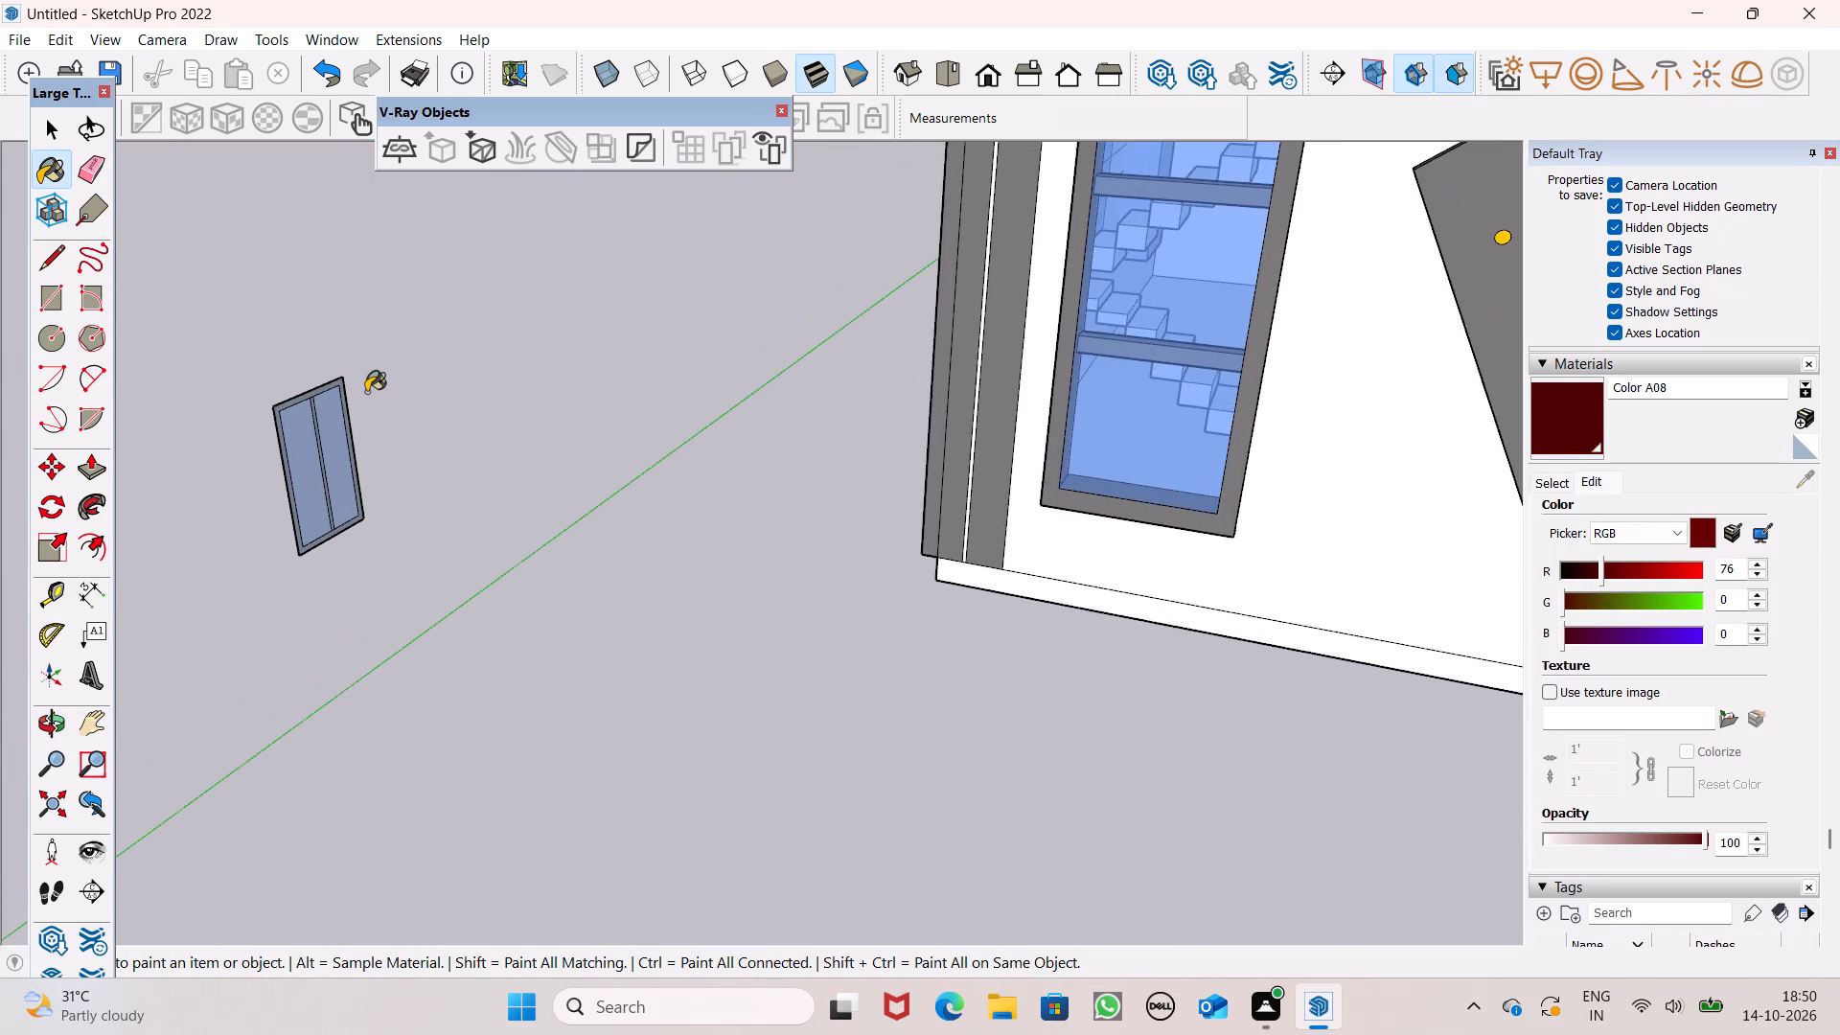
scroll(366, 392, "up", 1)
scroll(124, 434, "up", 1)
scroll(310, 423, "up", 7)
scroll(301, 419, "down", 1)
scroll(301, 419, "up", 1)
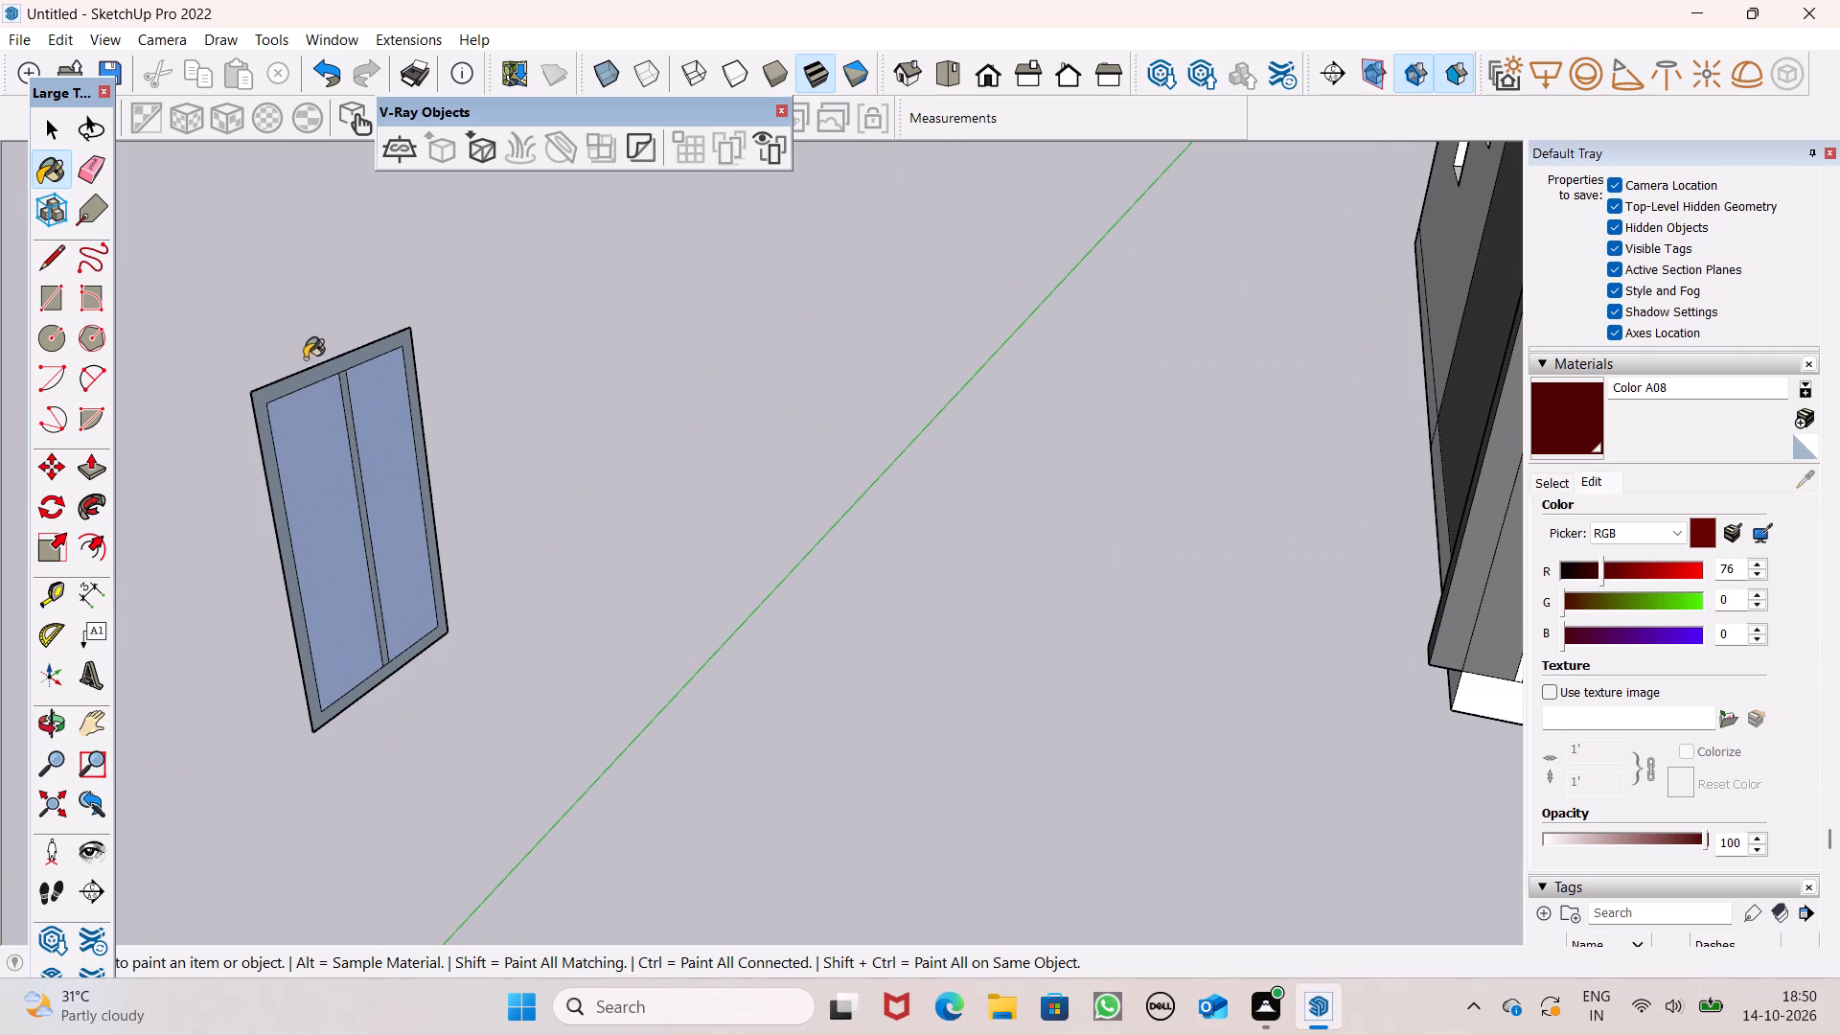
left_click(317, 373)
scroll(341, 363, "up", 4)
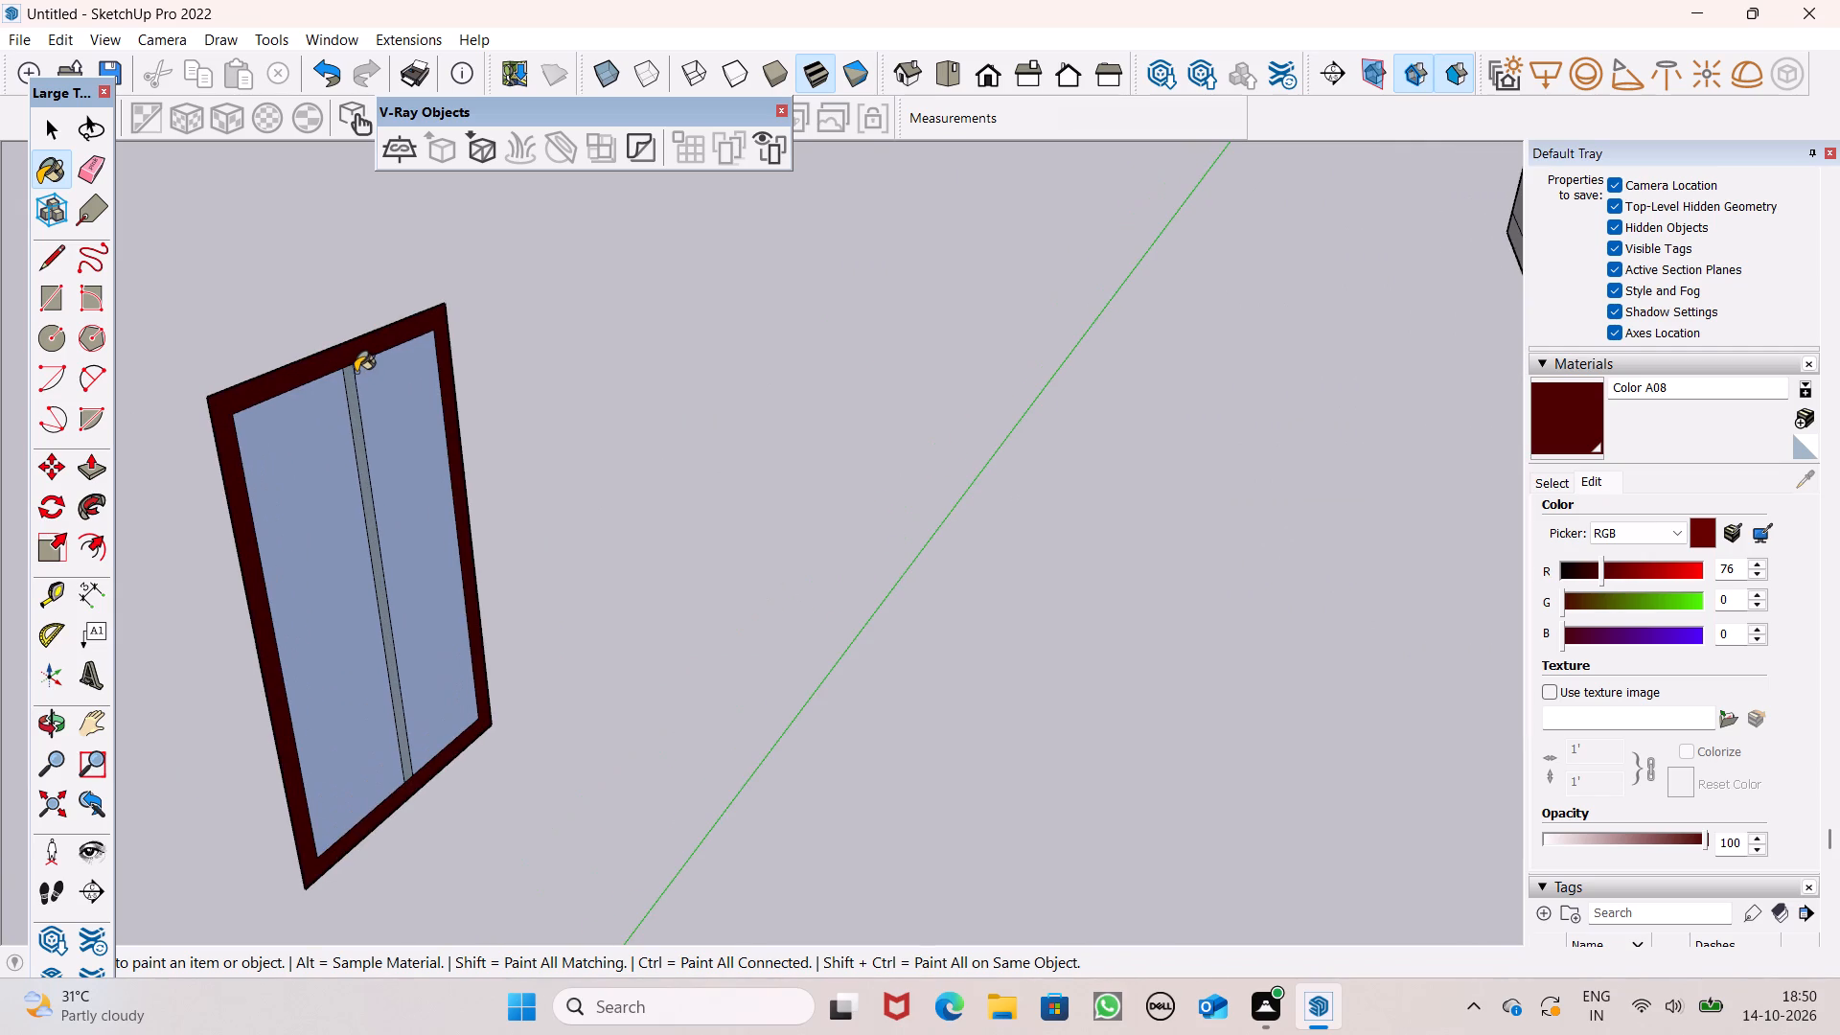
left_click(354, 373)
scroll(386, 304, "down", 1)
key("space")
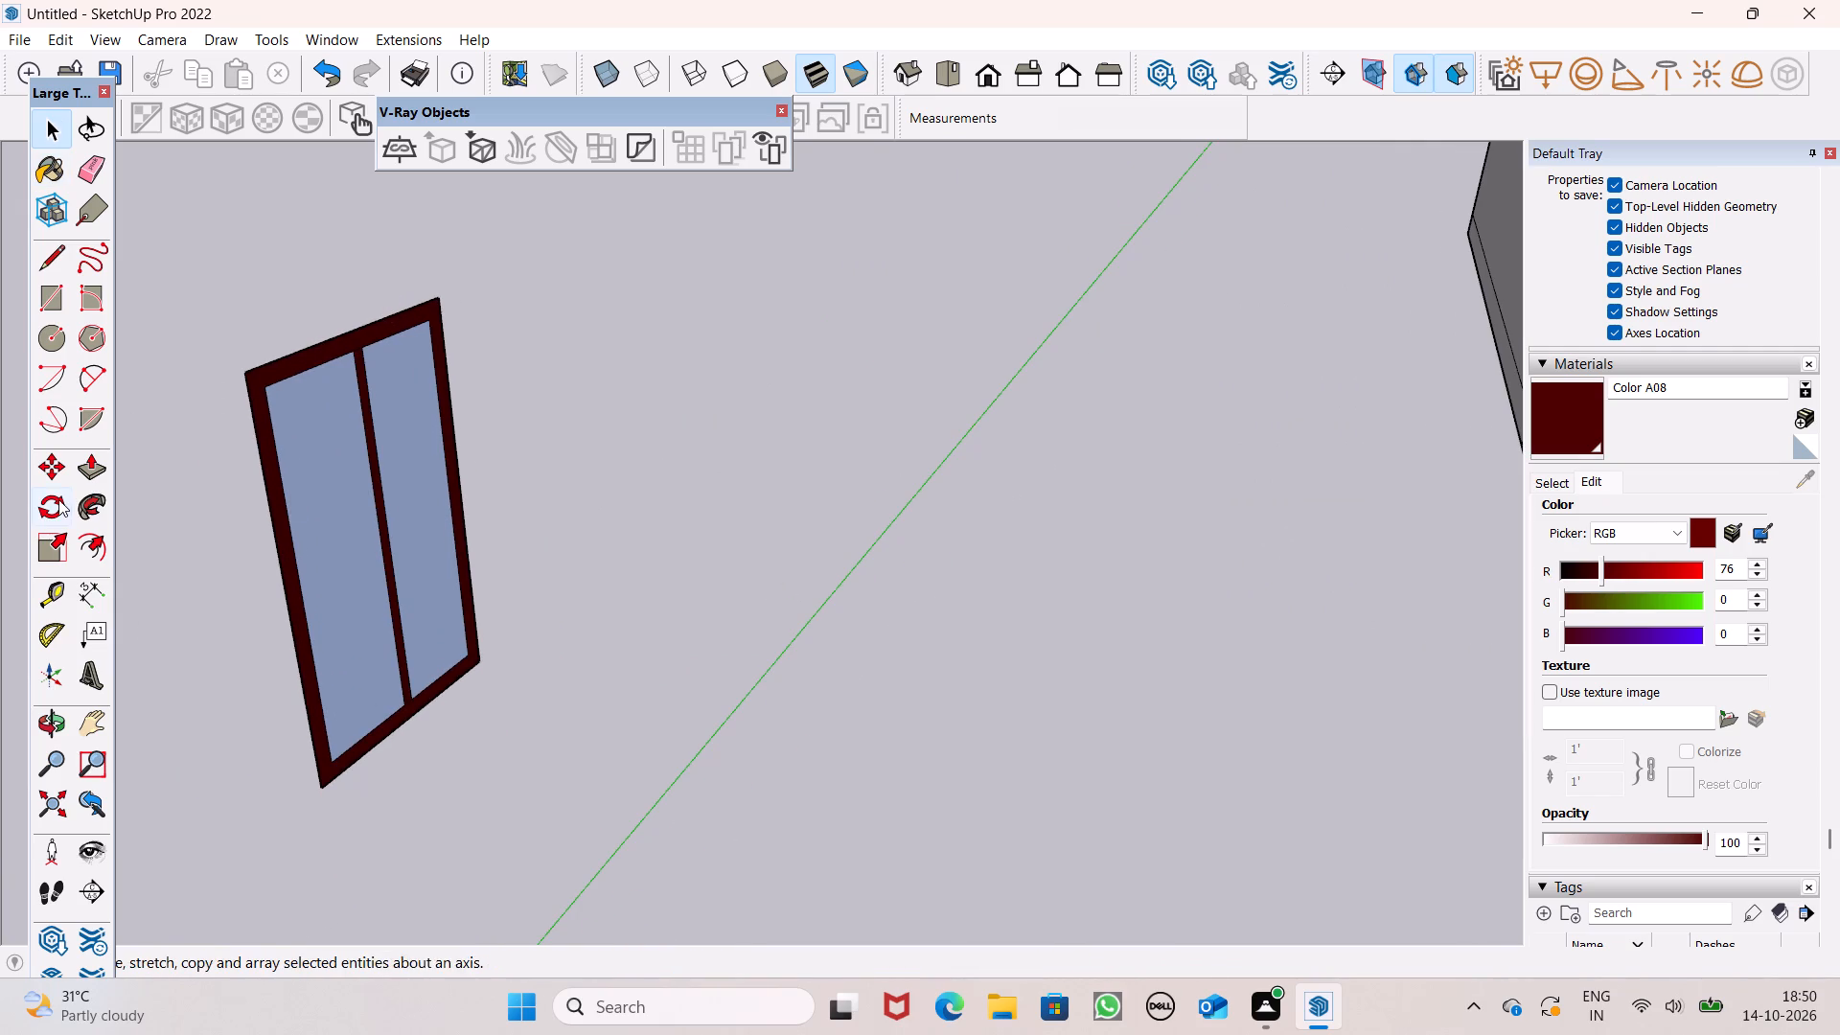
Extrude the window's outer frame face by about 7 5/16" using Push/Pull.
left_click(82, 462)
scroll(379, 806, "up", 3)
left_click_drag(293, 742, 362, 772)
key("4")
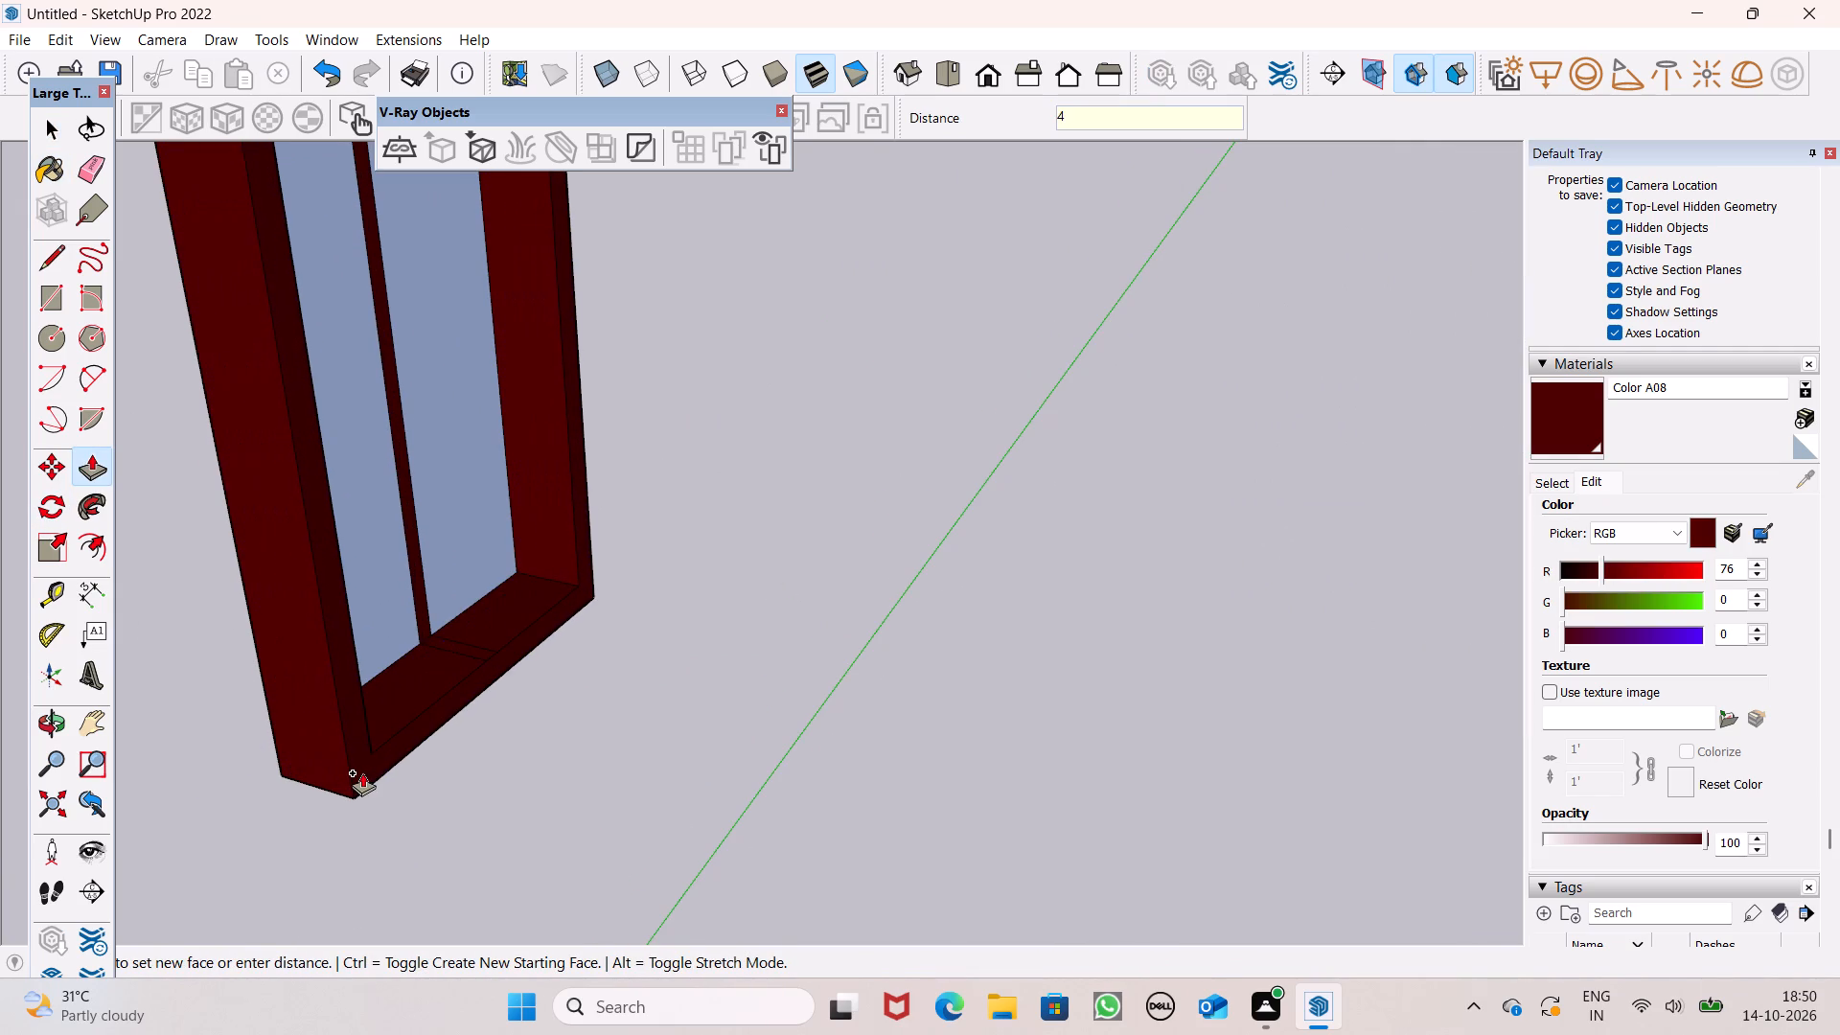
left_click_drag(362, 772, 368, 765)
key("shift+quotedbl")
key("Return")
scroll(374, 756, "down", 4)
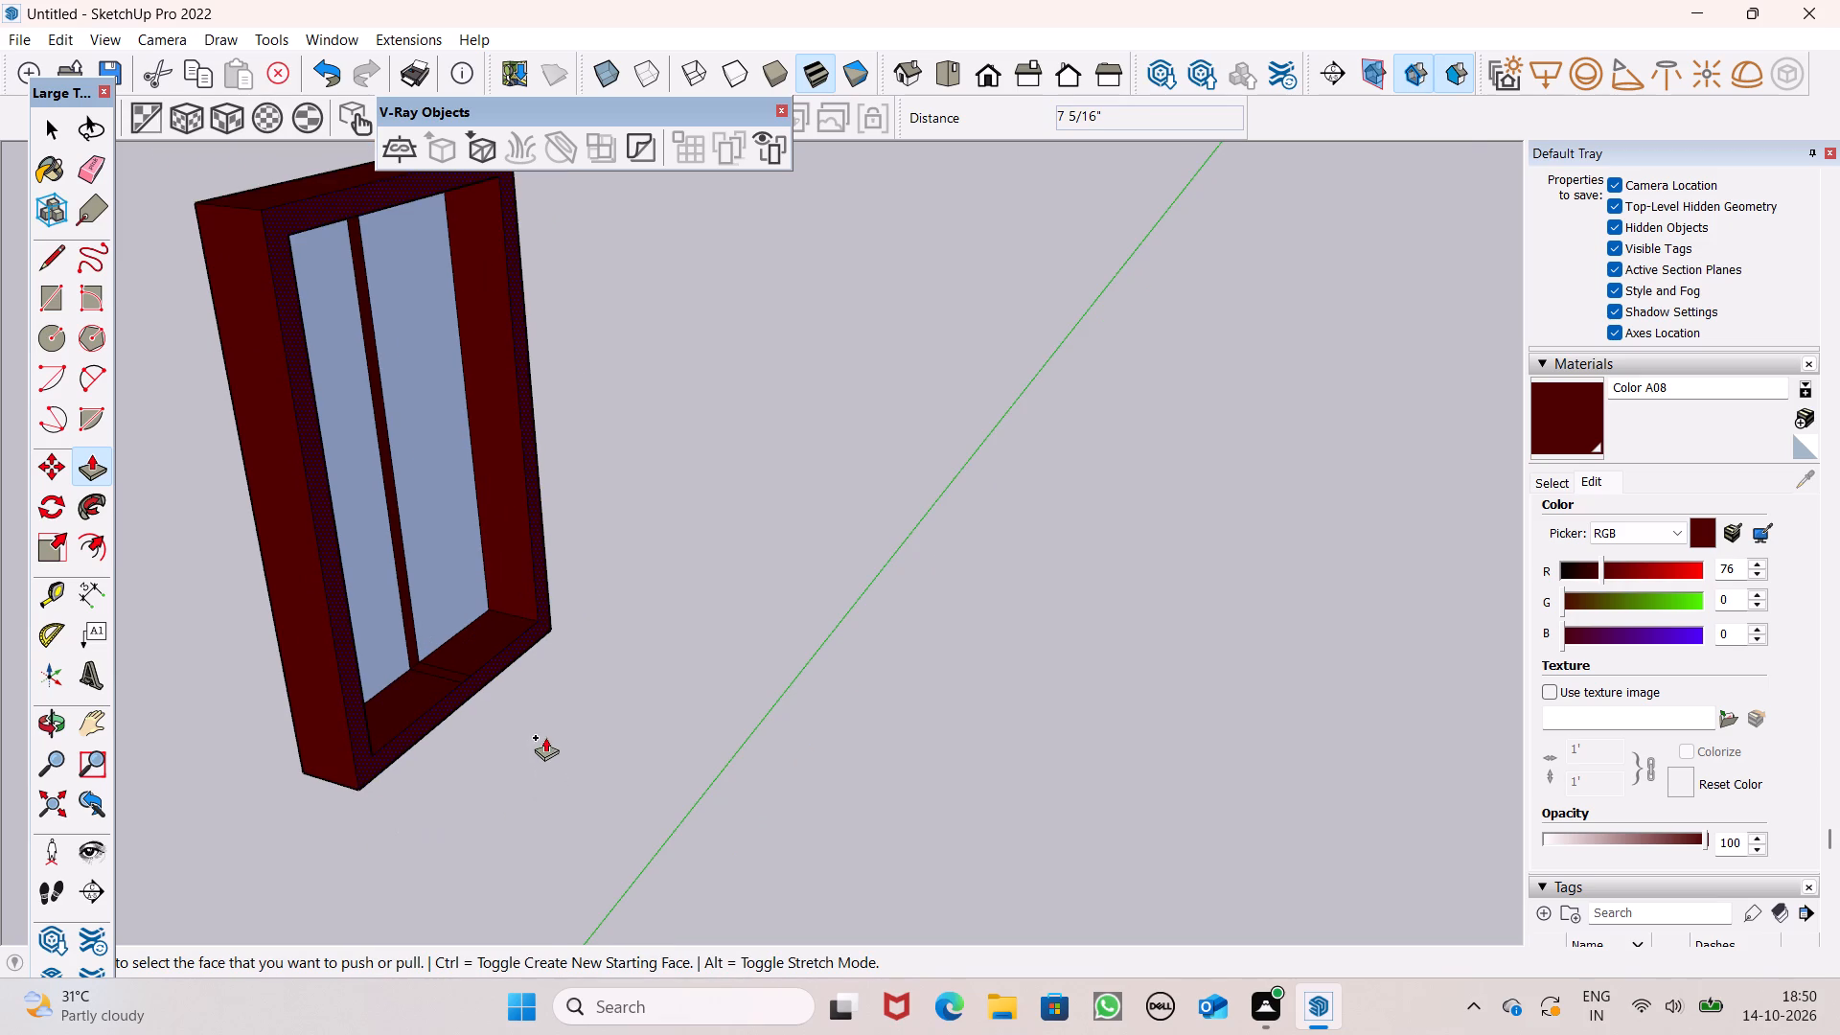
Extrude the window's vertical divider by 7 5/16", flush with the outer frame's front face.
scroll(545, 737, "down", 2)
key("space")
middle_click_drag(369, 875, 791, 917)
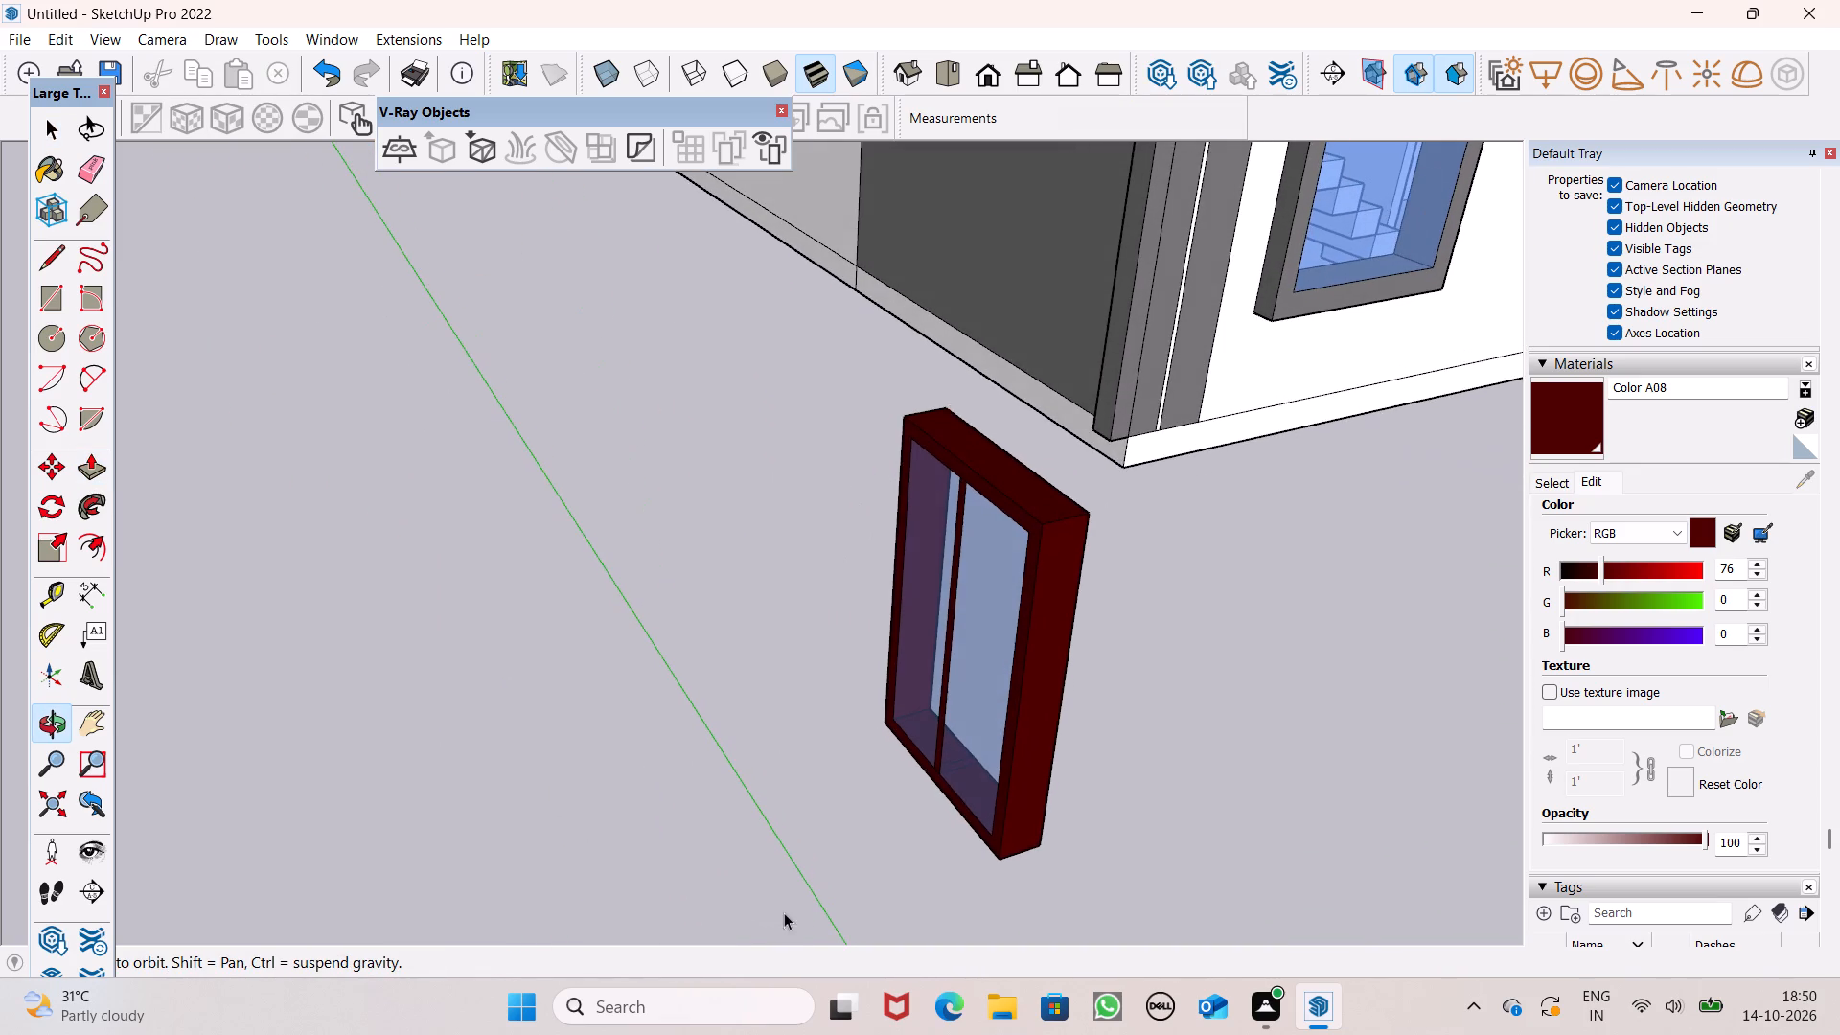
scroll(671, 765, "down", 3)
middle_click_drag(911, 973, 1162, 839)
scroll(1092, 761, "up", 1)
scroll(493, 598, "down", 6)
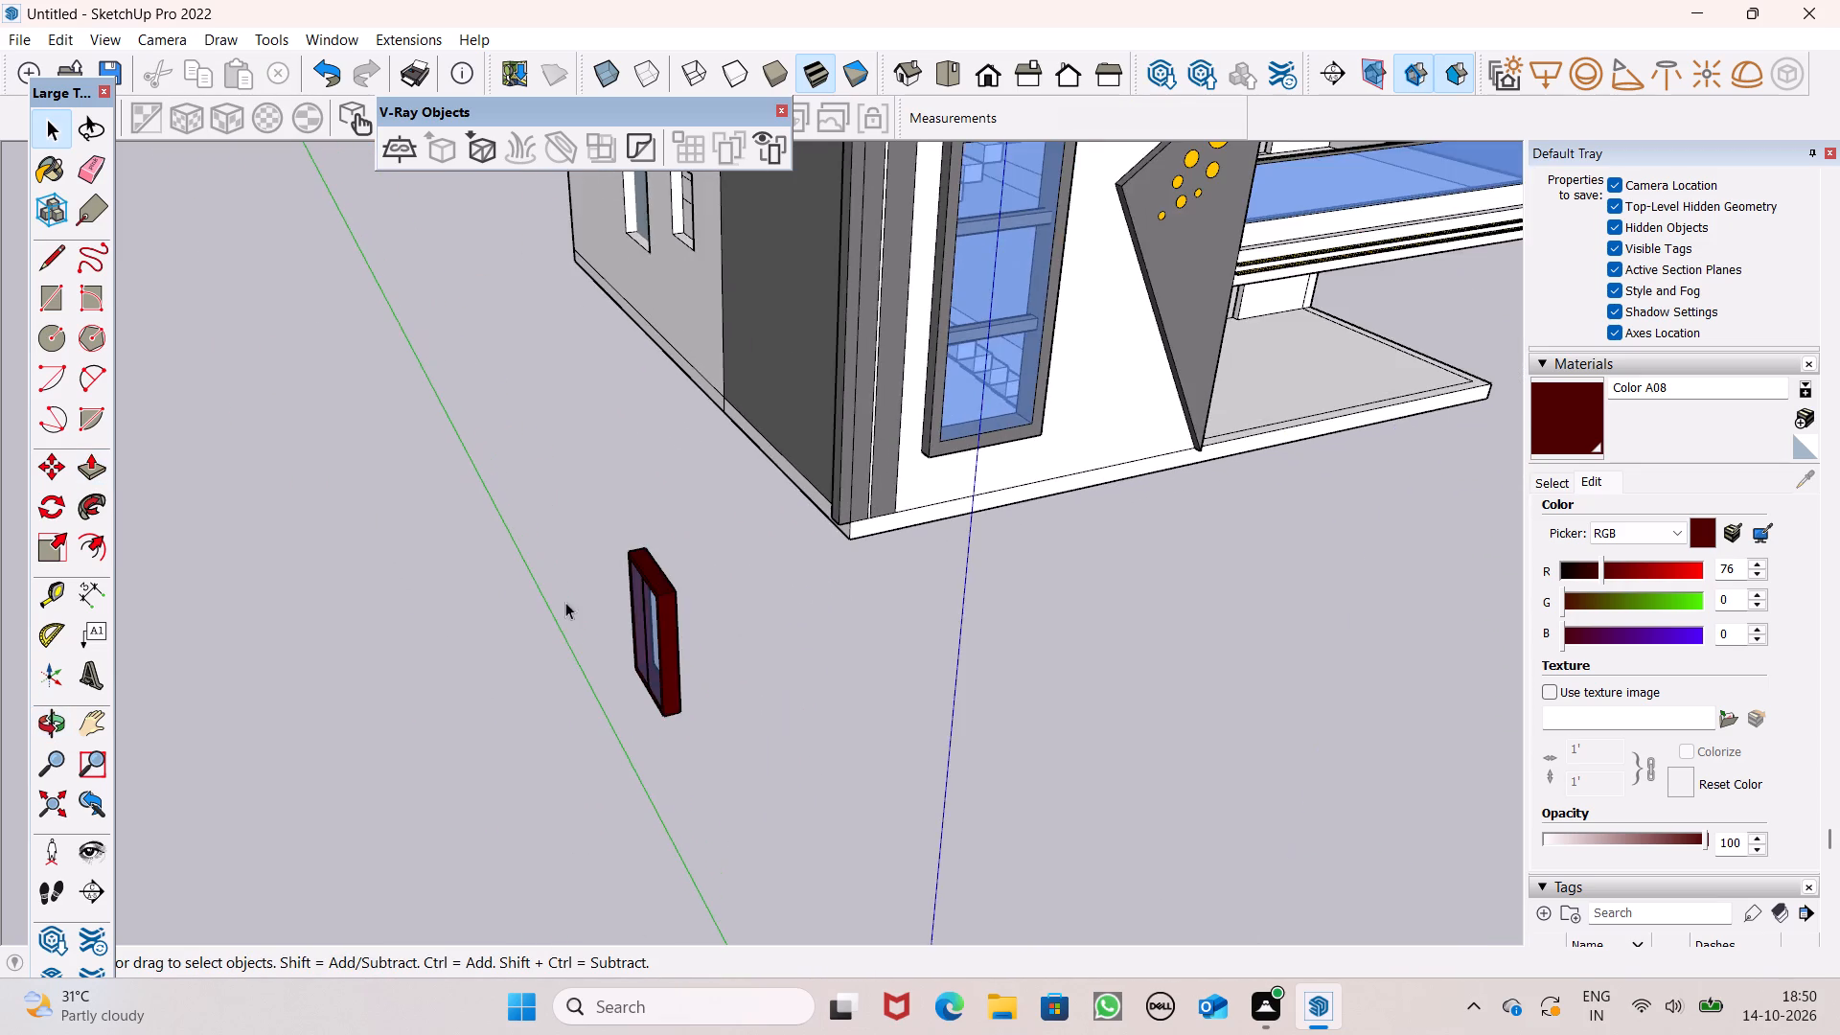
middle_click(552, 622)
middle_click_drag(781, 661, 235, 668)
scroll(248, 376, "up", 8)
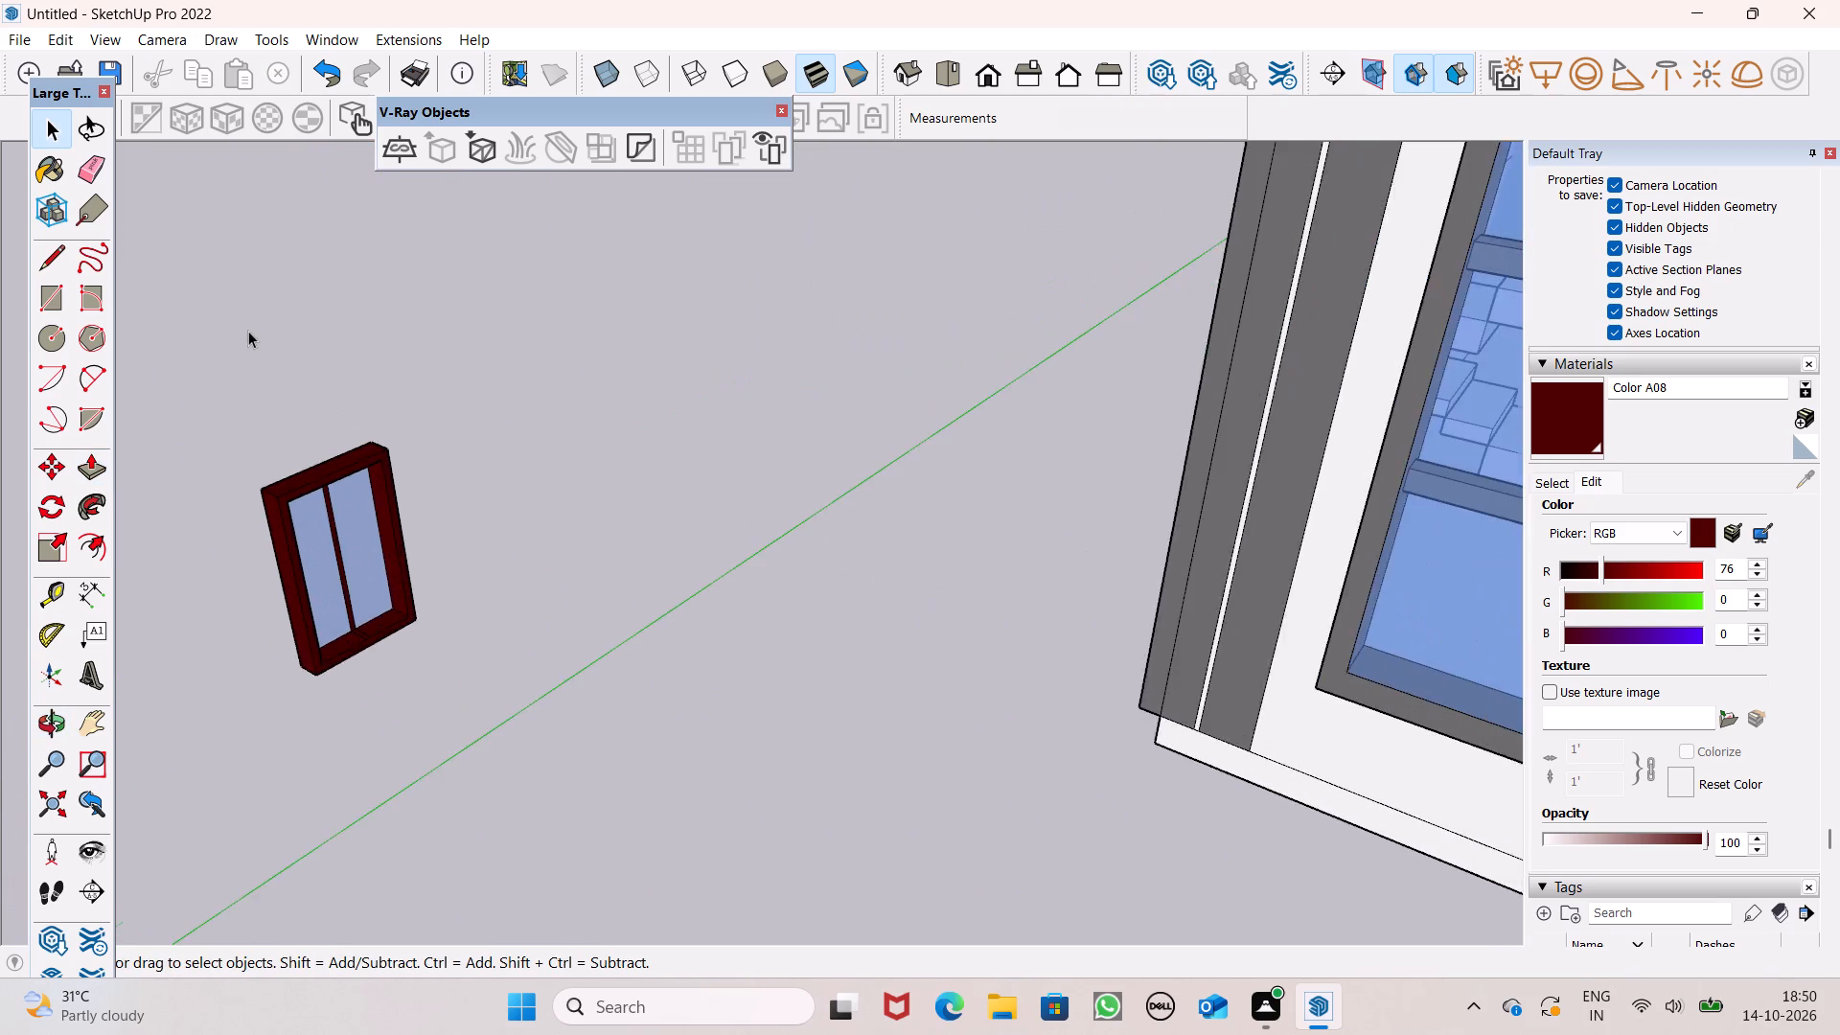
scroll(309, 471, "up", 8)
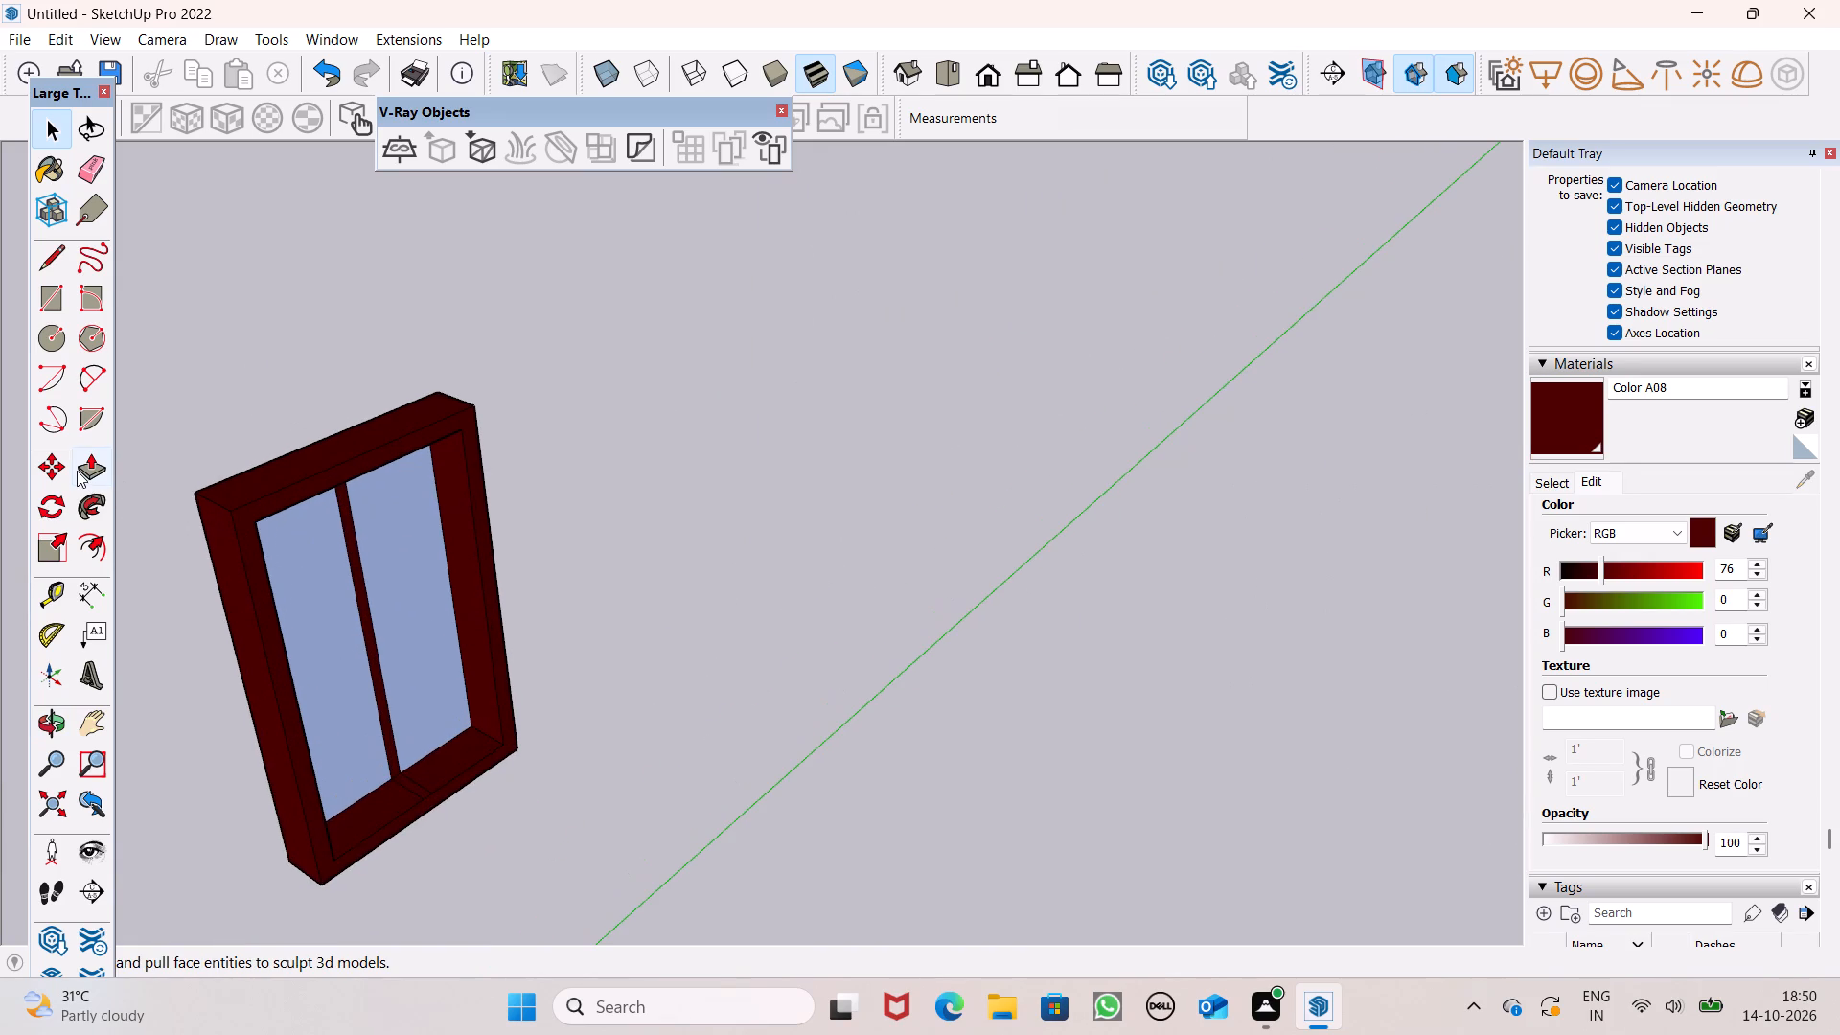
left_click(77, 471)
scroll(434, 759, "up", 1)
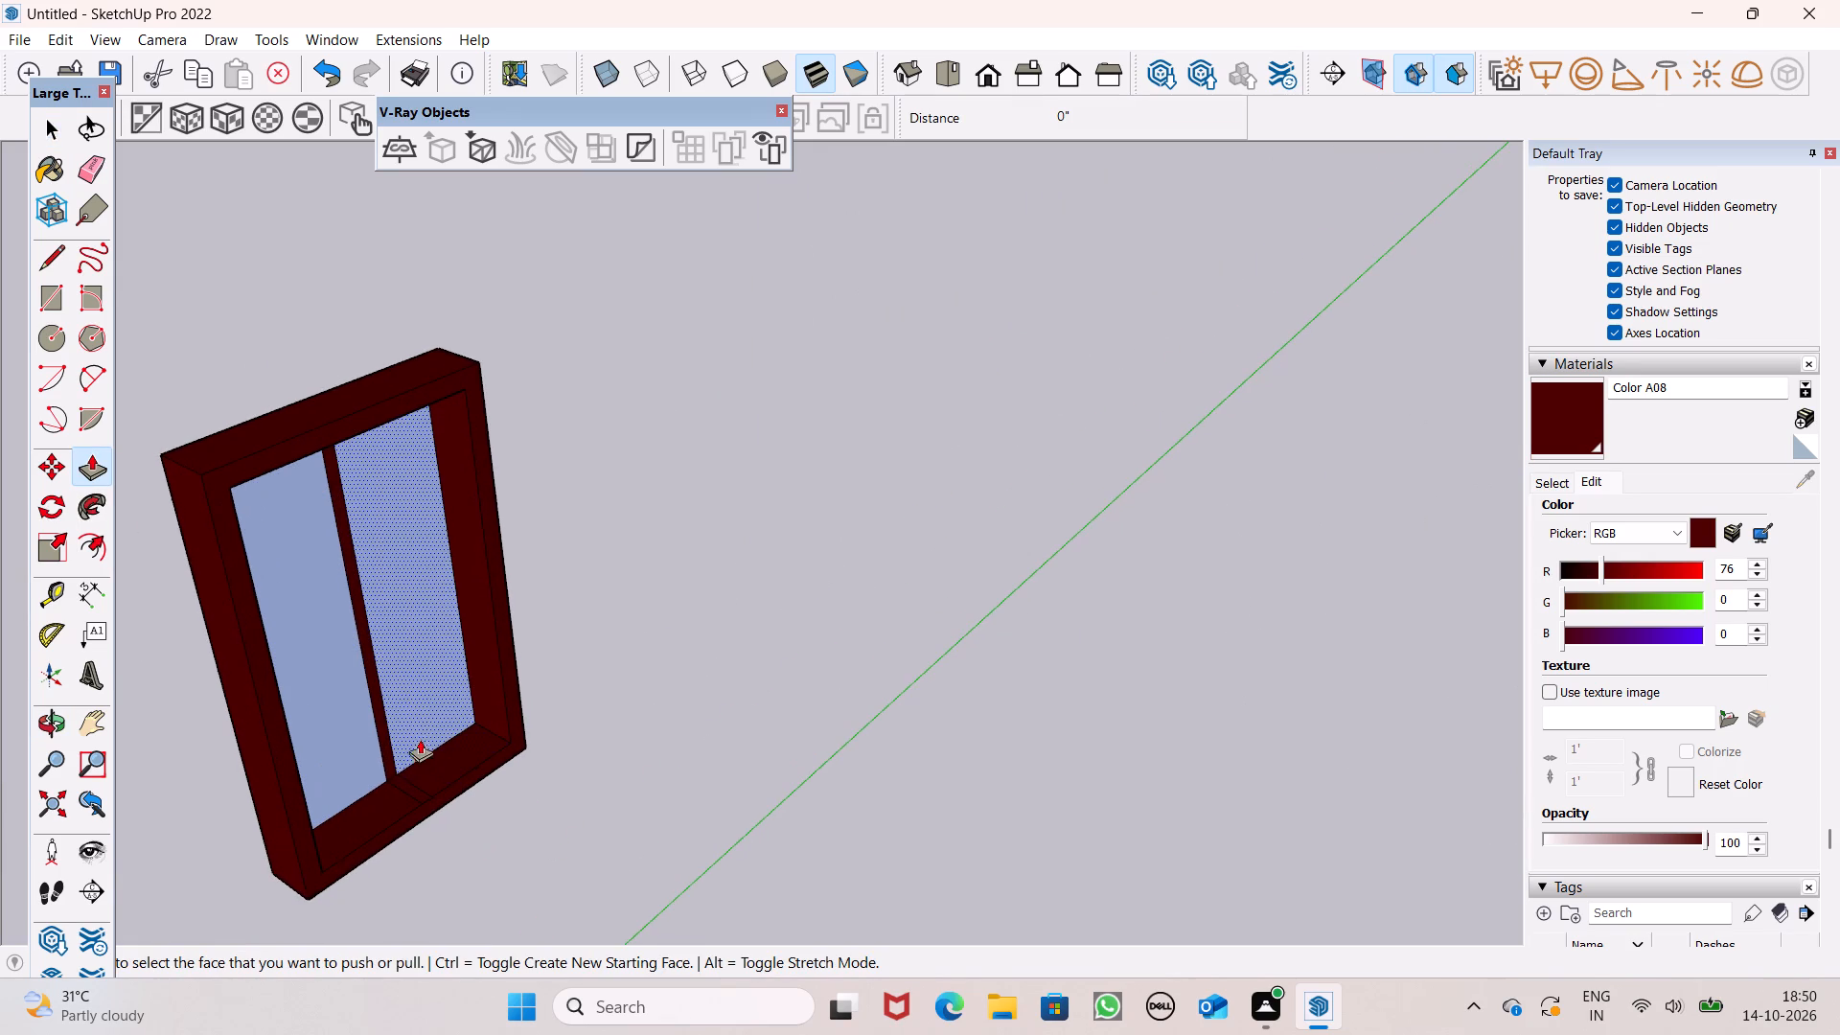
scroll(460, 541, "down", 3)
scroll(415, 672, "up", 7)
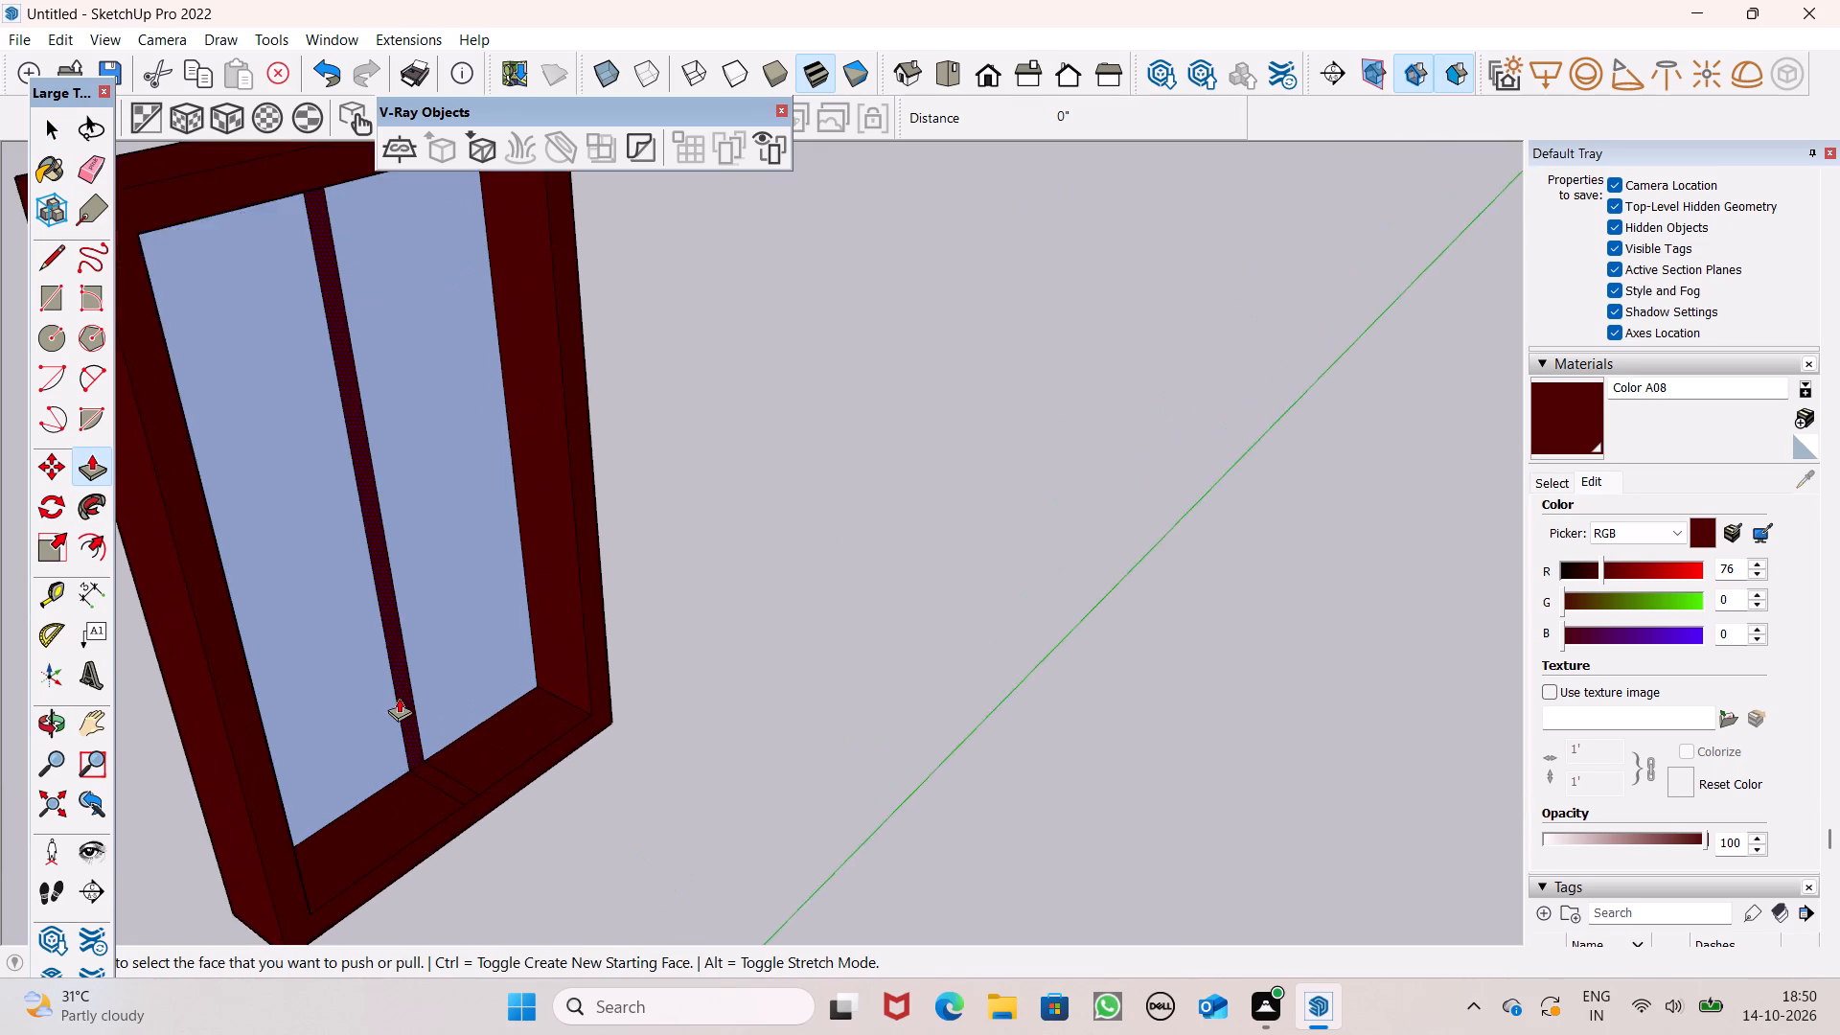
scroll(399, 698, "up", 3)
left_click_drag(415, 724, 461, 858)
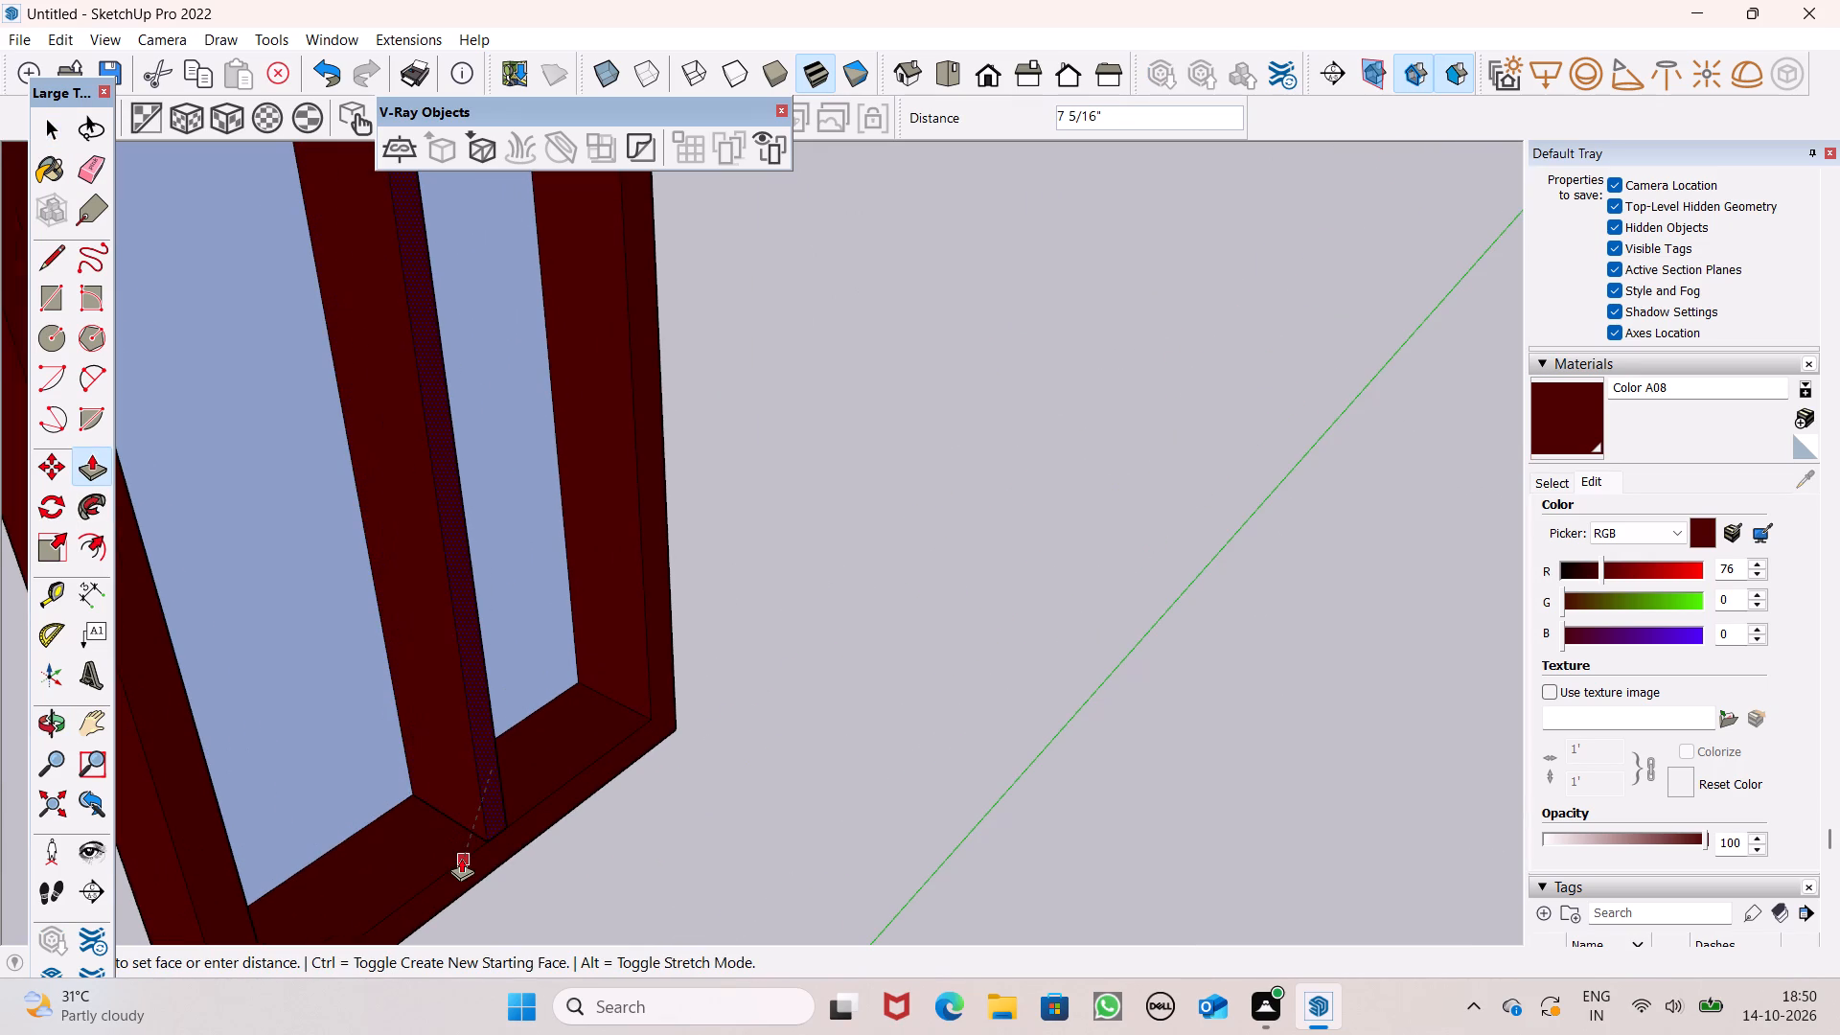
left_click_drag(461, 858, 466, 871)
scroll(728, 712, "down", 5)
key("space")
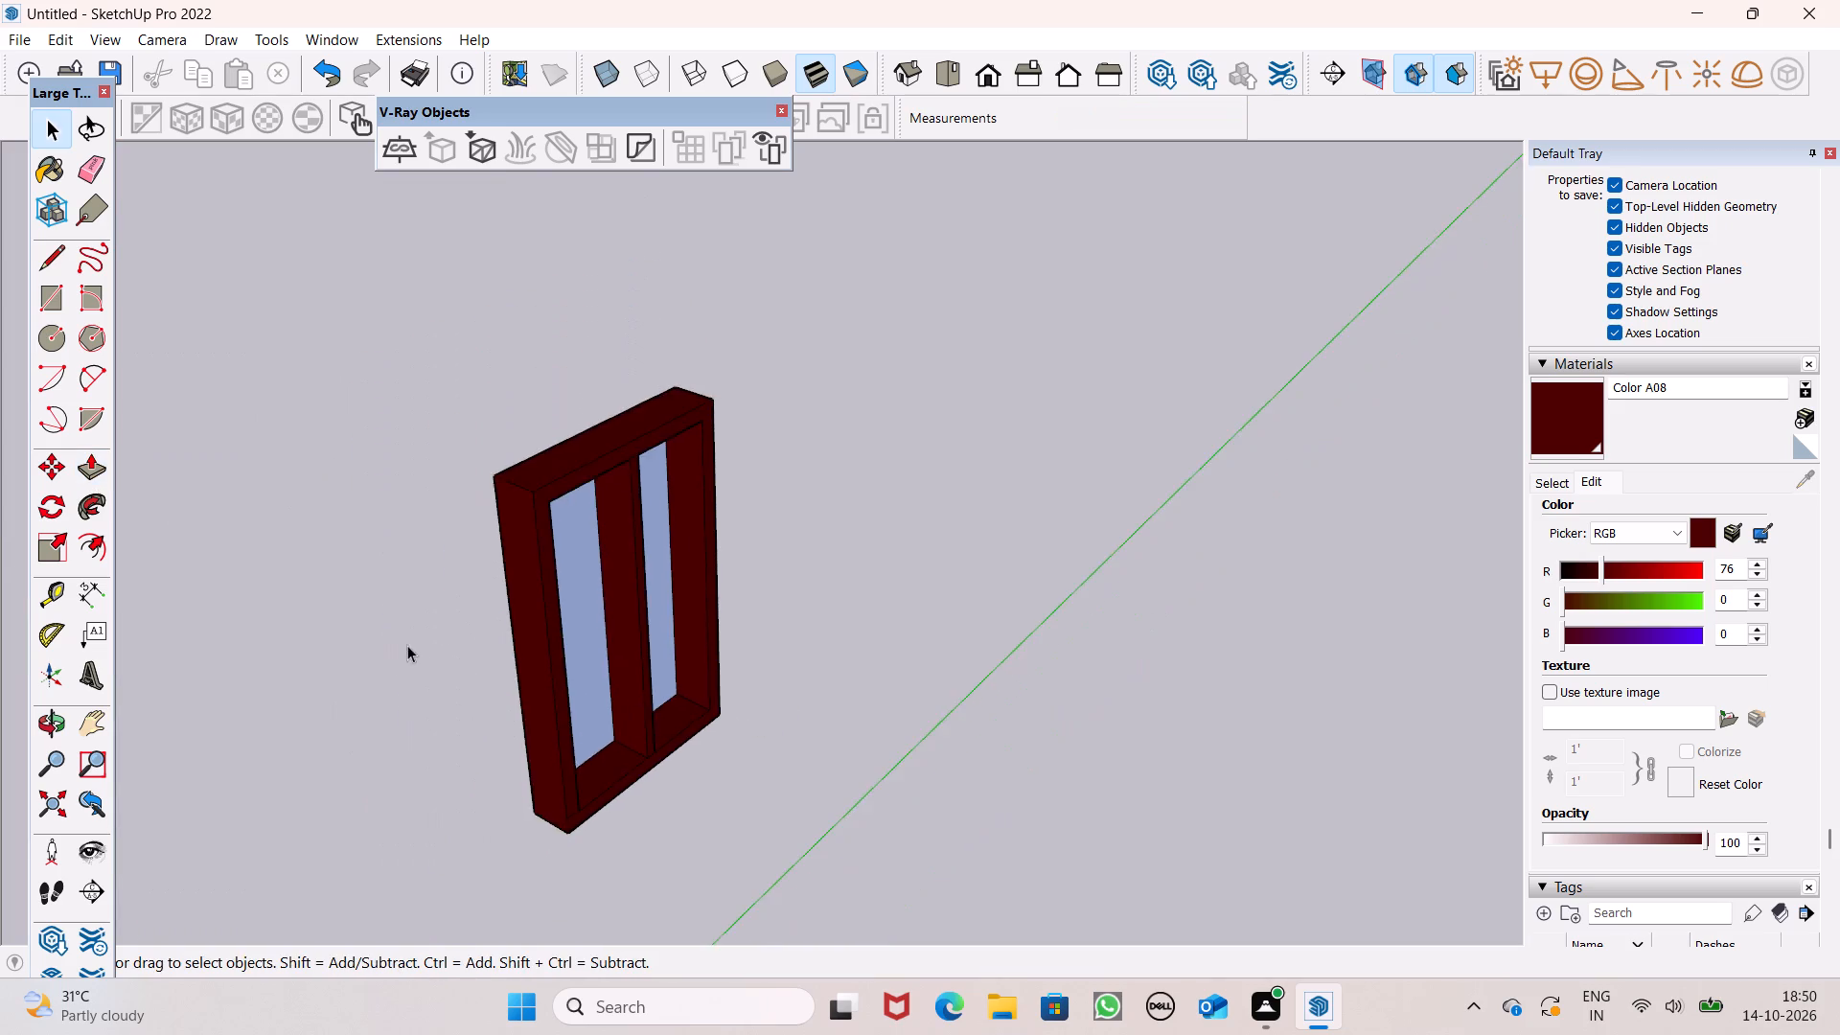
Select the entire window and scale it down uniformly to roughly half its size from a corner.
scroll(407, 645, "down", 5)
middle_click_drag(315, 707, 1211, 584)
triple_click(982, 646)
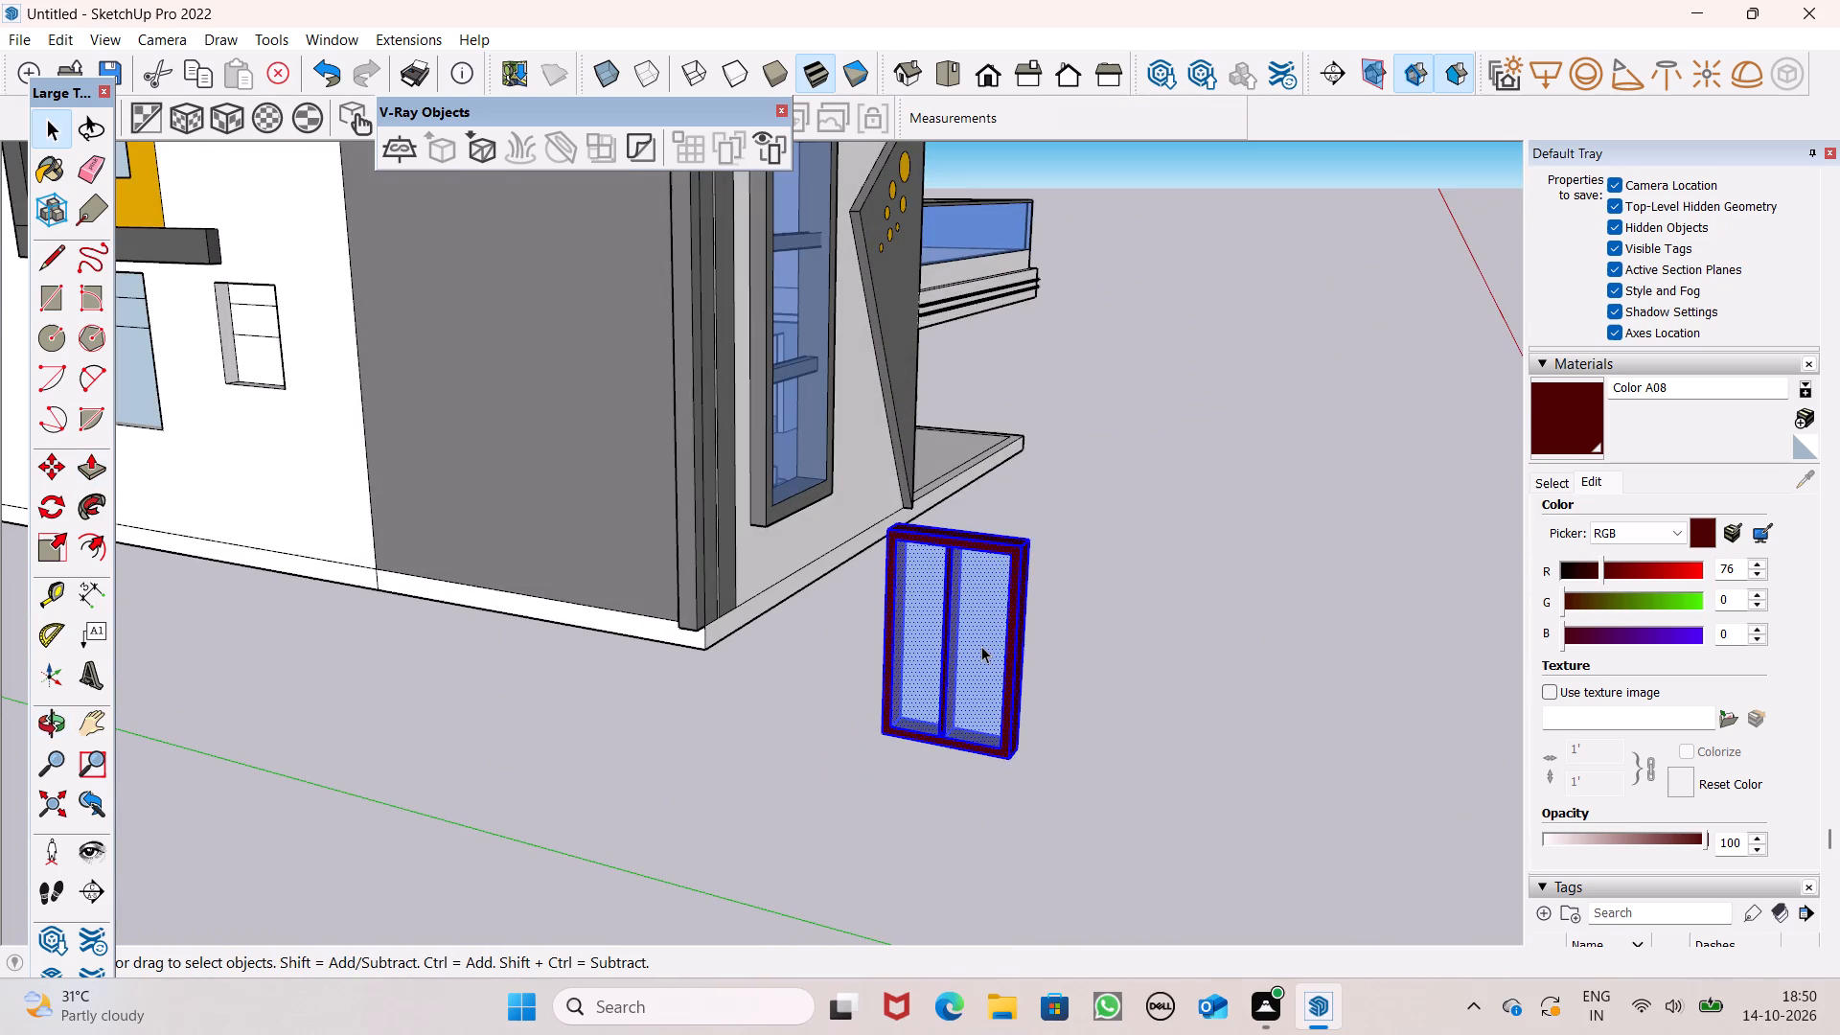
left_click(981, 646)
right_click(977, 646)
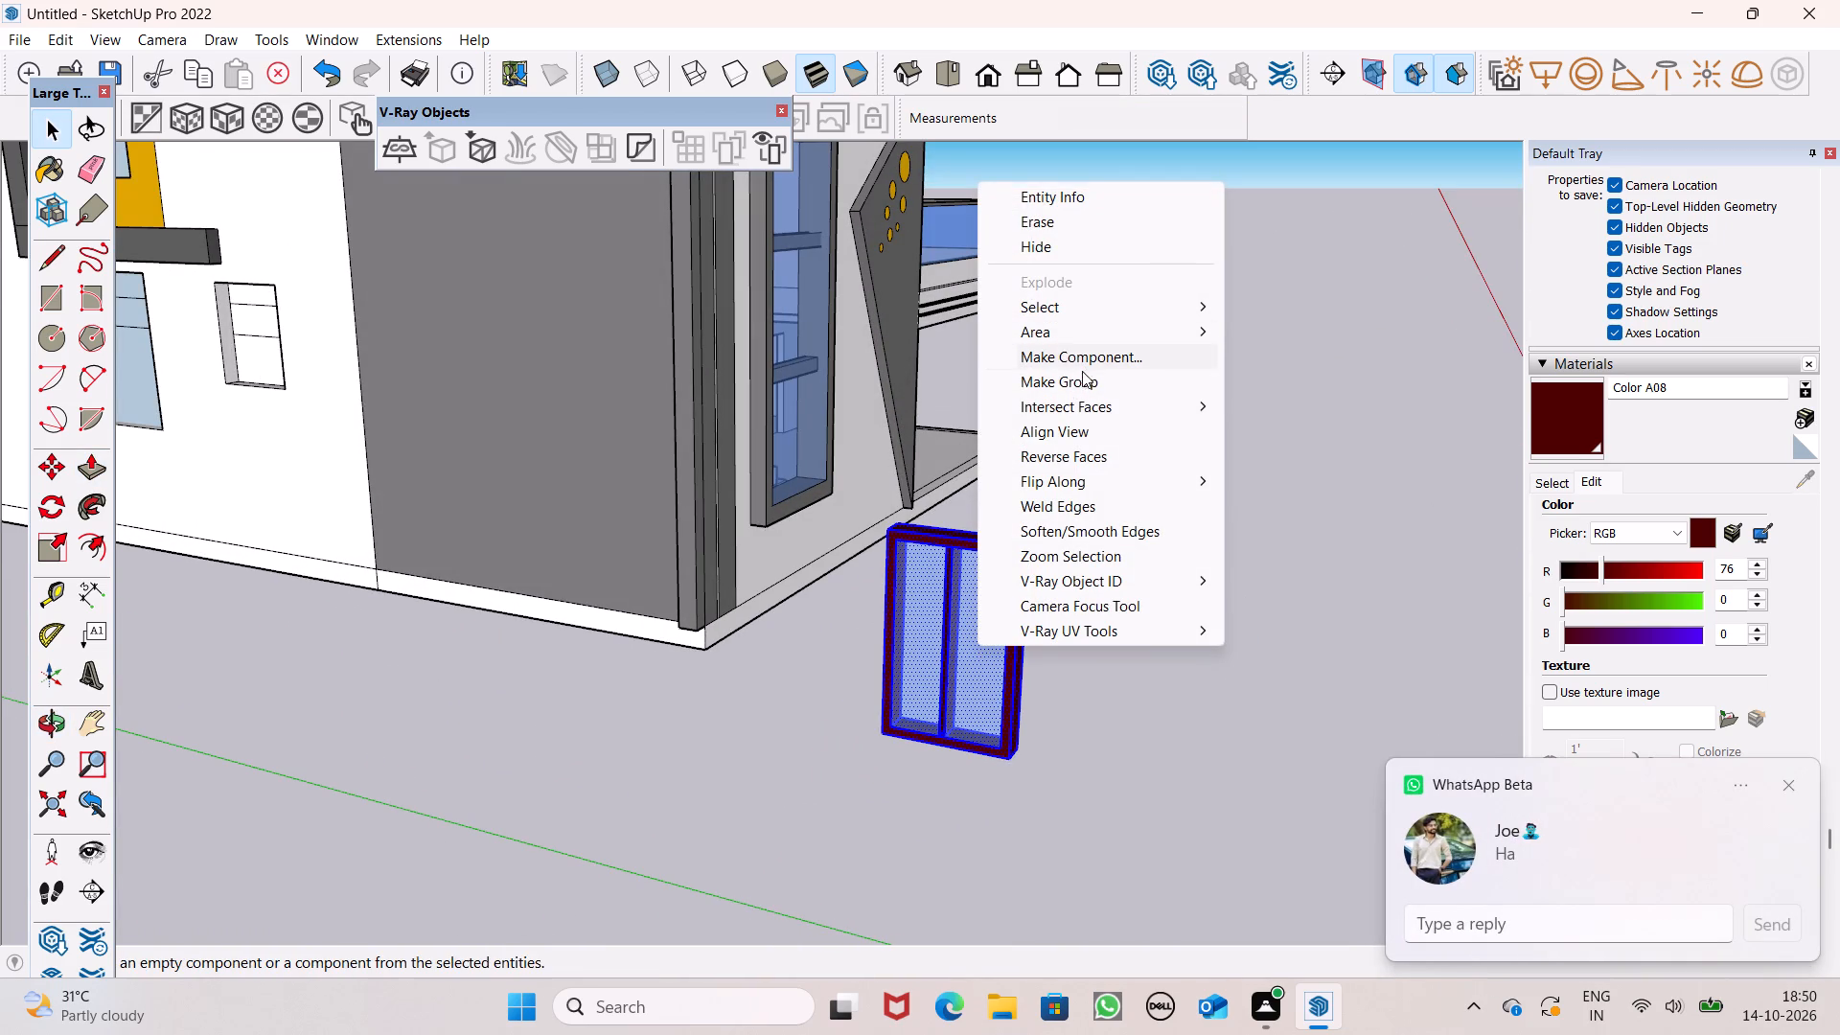
left_click(1787, 784)
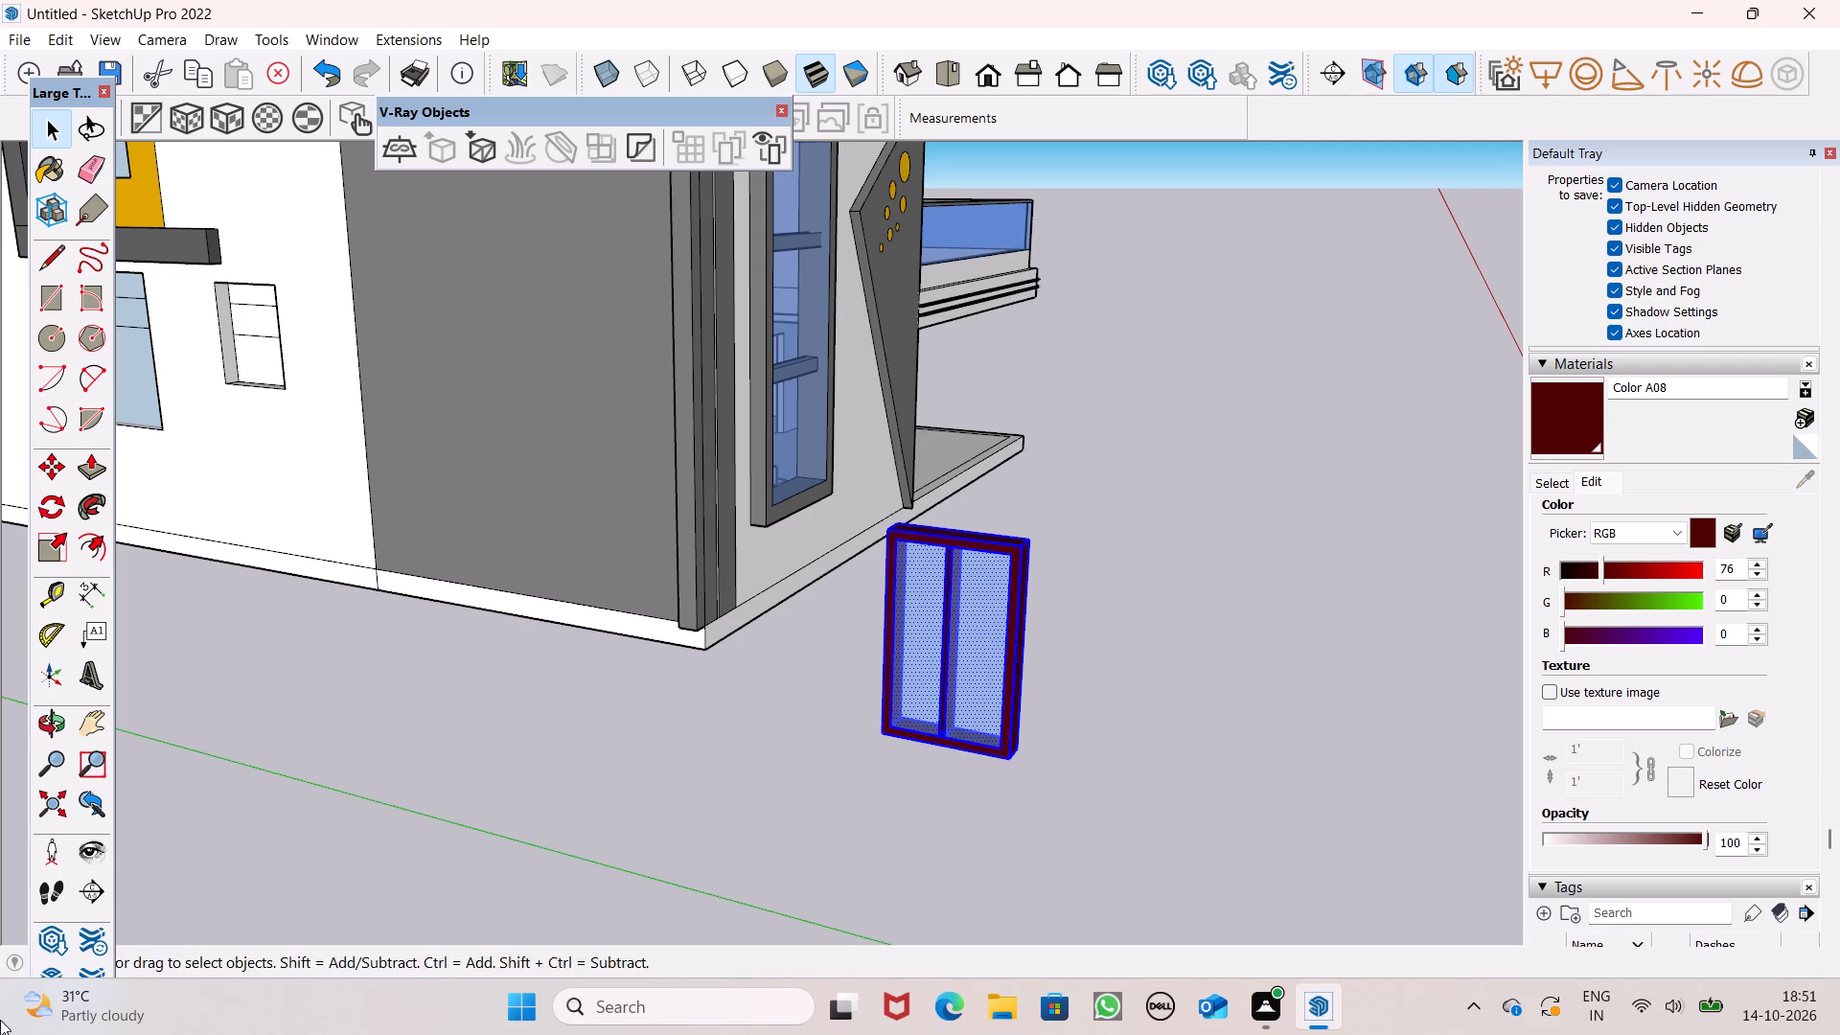
left_click(42, 546)
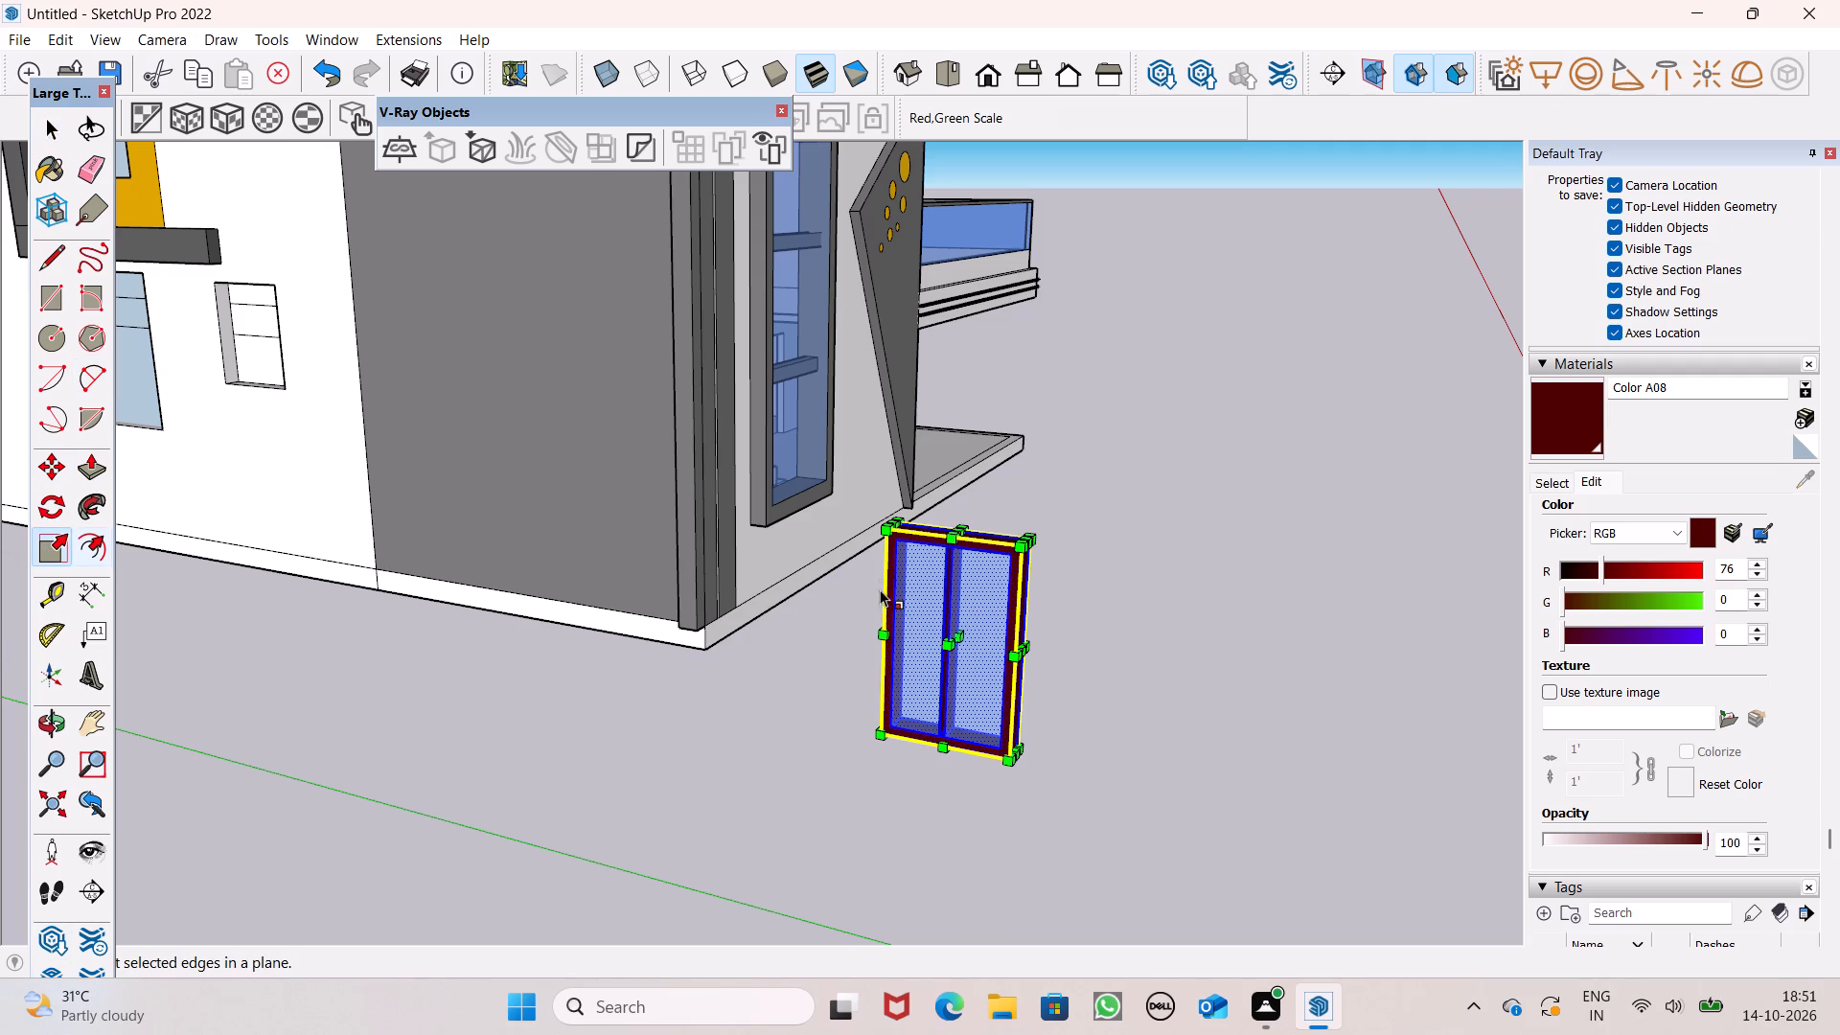
left_click_drag(890, 532, 938, 631)
left_click_drag(938, 631, 944, 654)
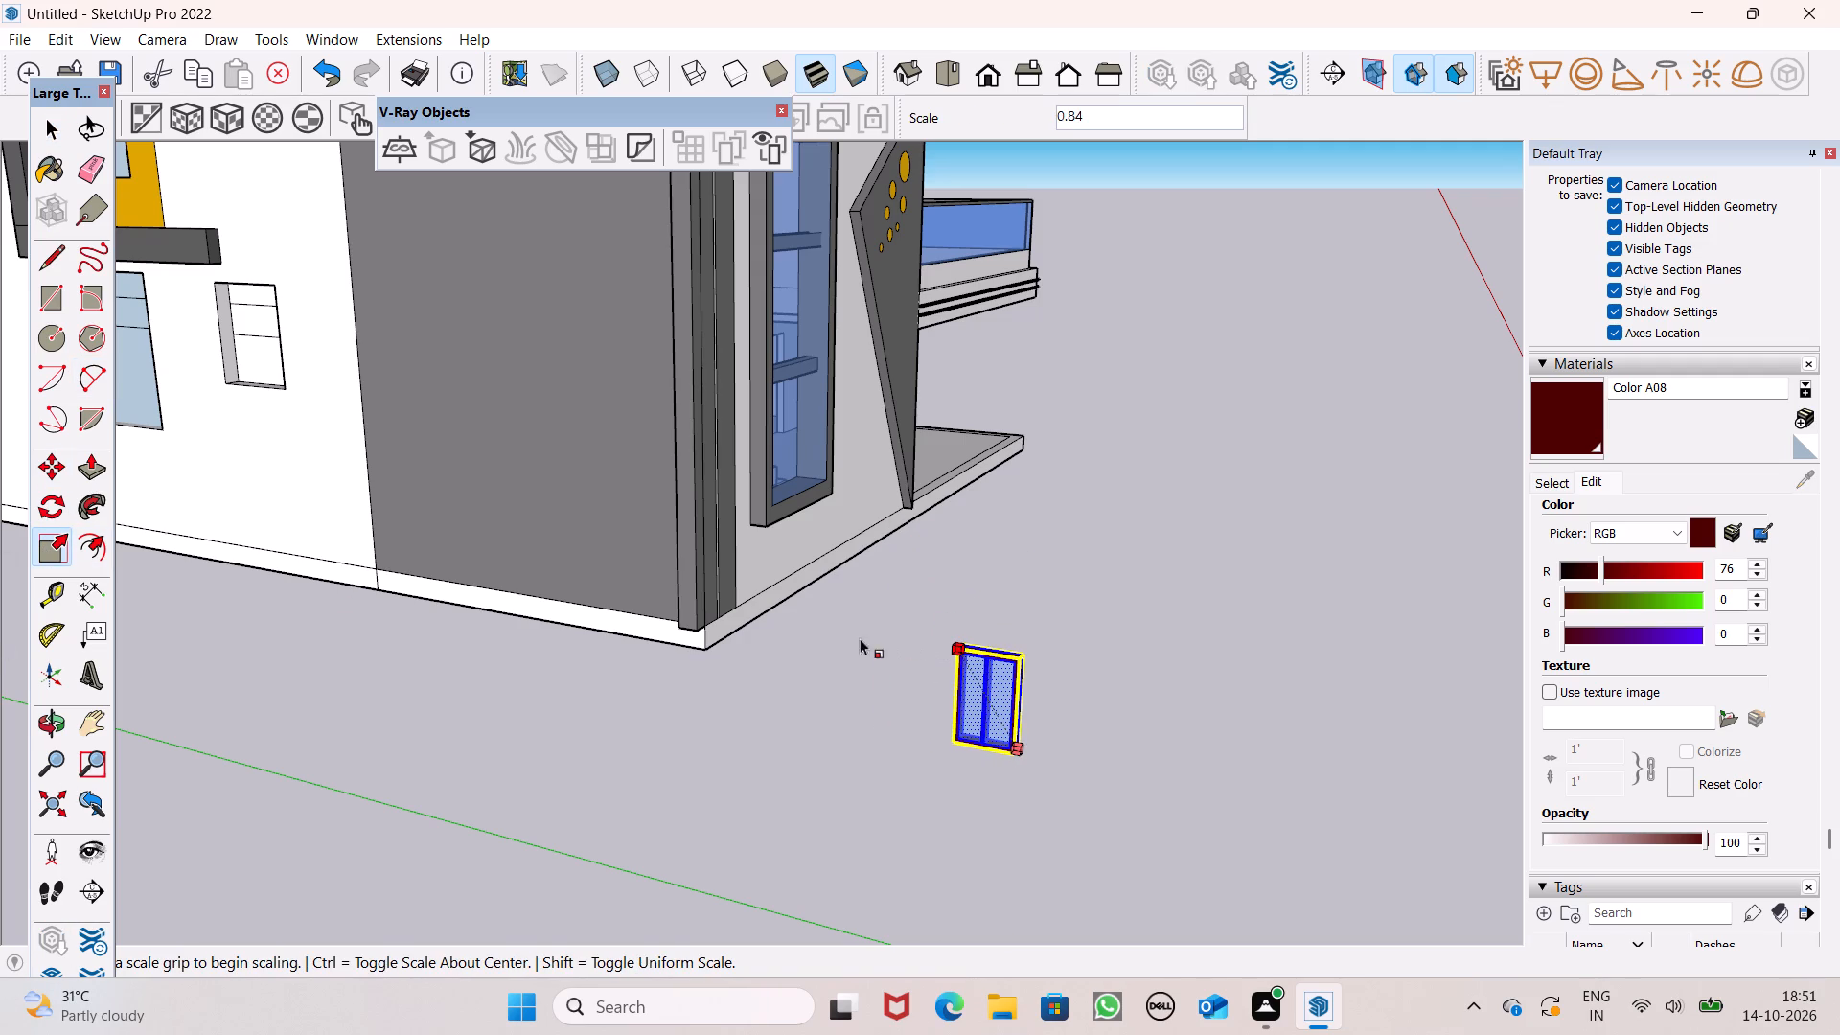
key("space")
left_click(326, 679)
scroll(510, 669, "down", 3)
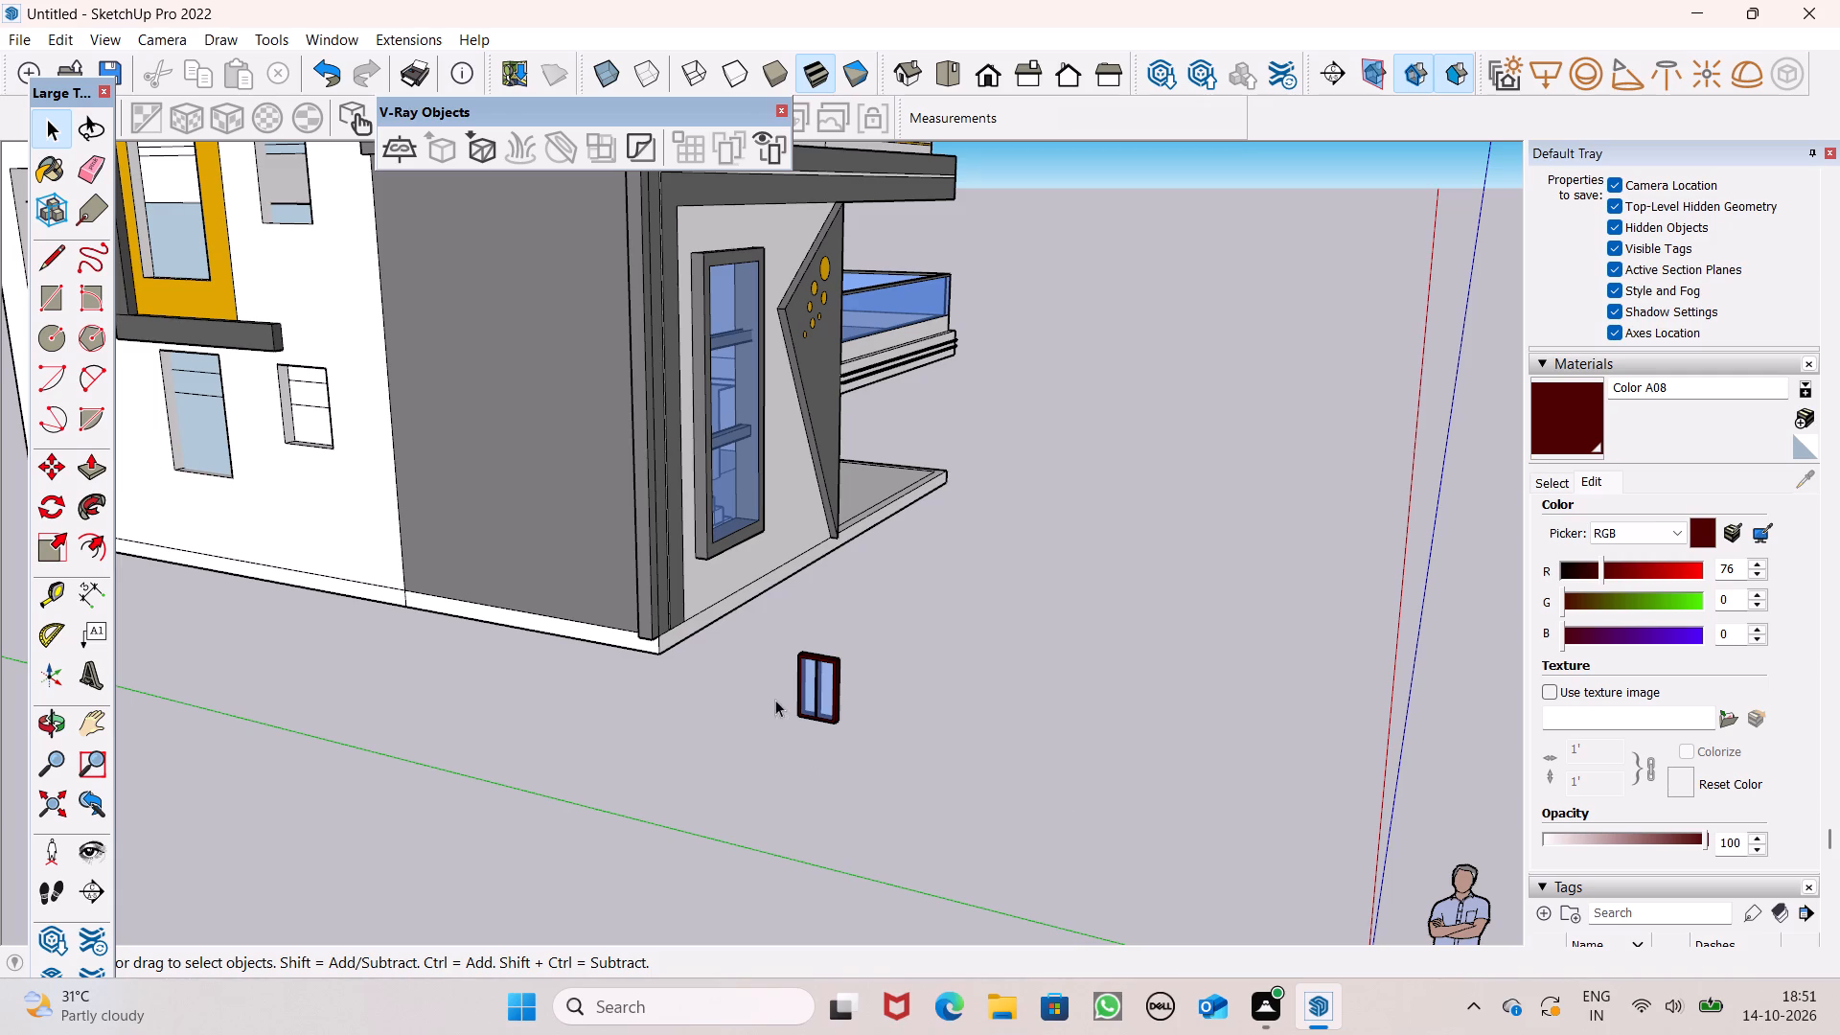
Select all the connected faces and edges of the scaled window and make them a group.
left_click(809, 681)
left_click(809, 681)
left_click(824, 681)
left_click_drag(824, 681, 834, 681)
scroll(834, 681, "up", 4)
left_click(891, 718)
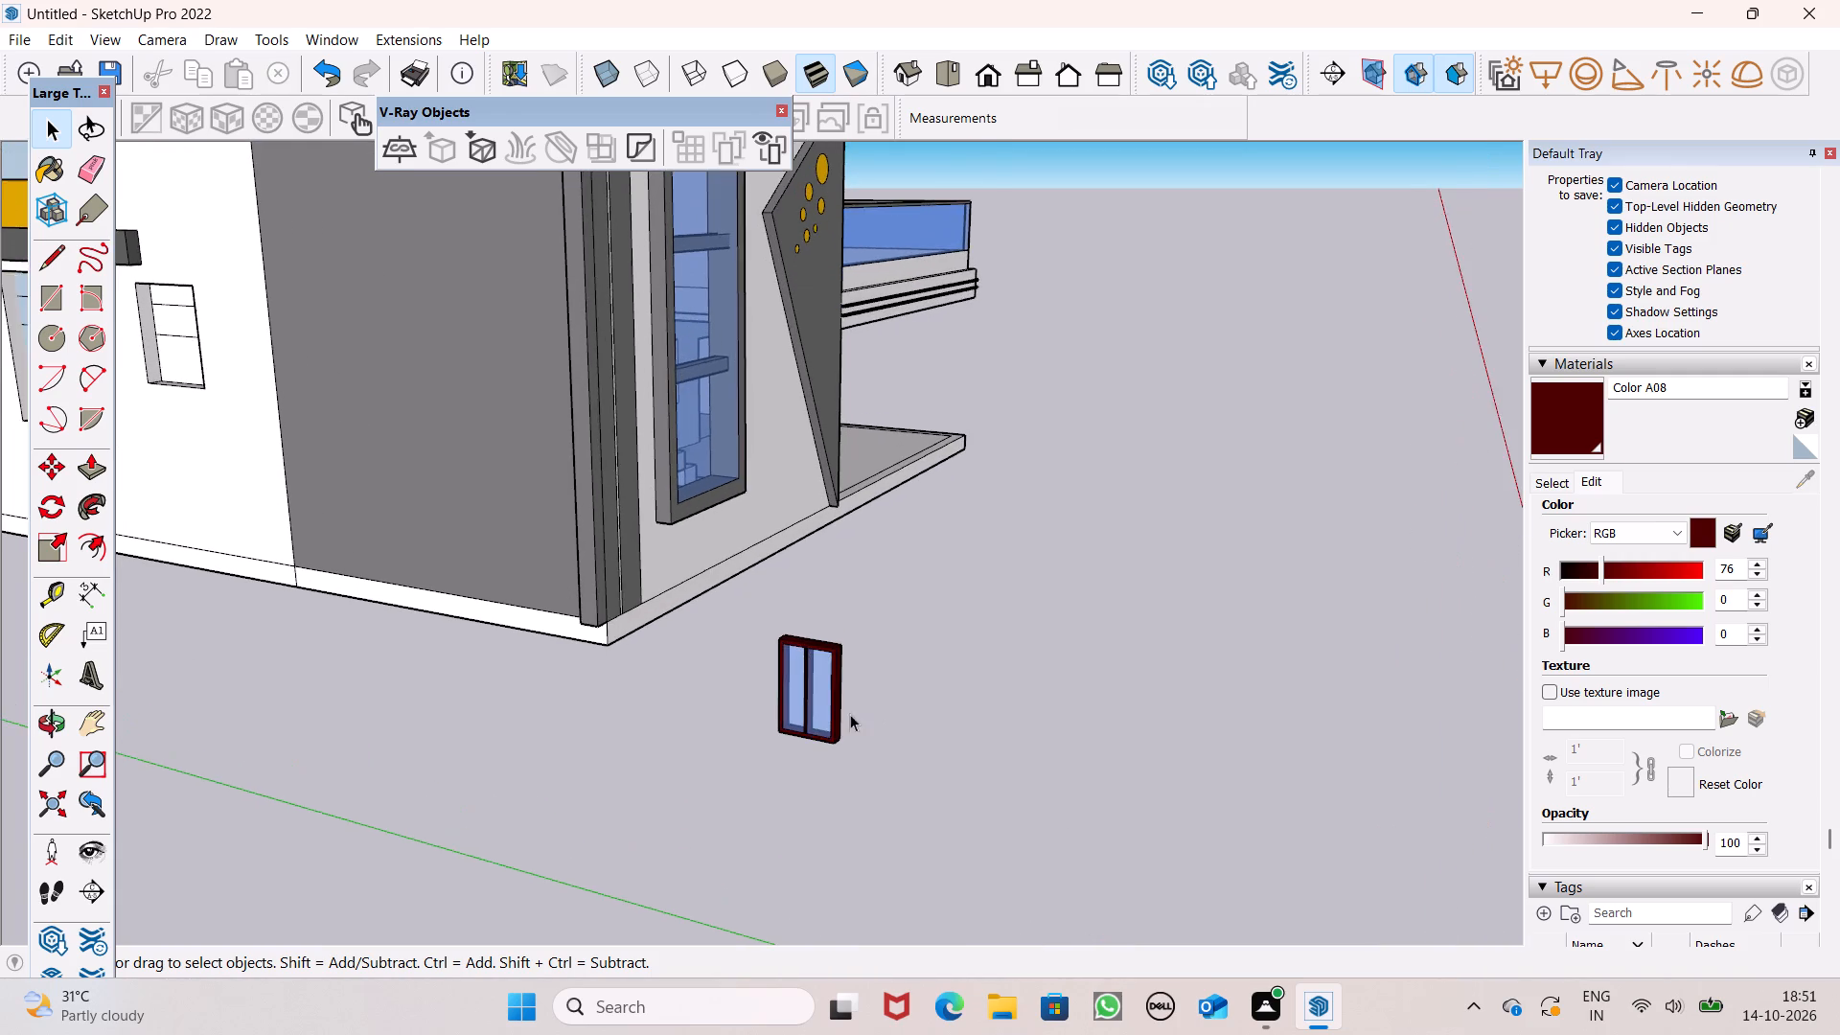
scroll(779, 704, "up", 5)
triple_click(818, 691)
left_click(818, 691)
right_click(818, 691)
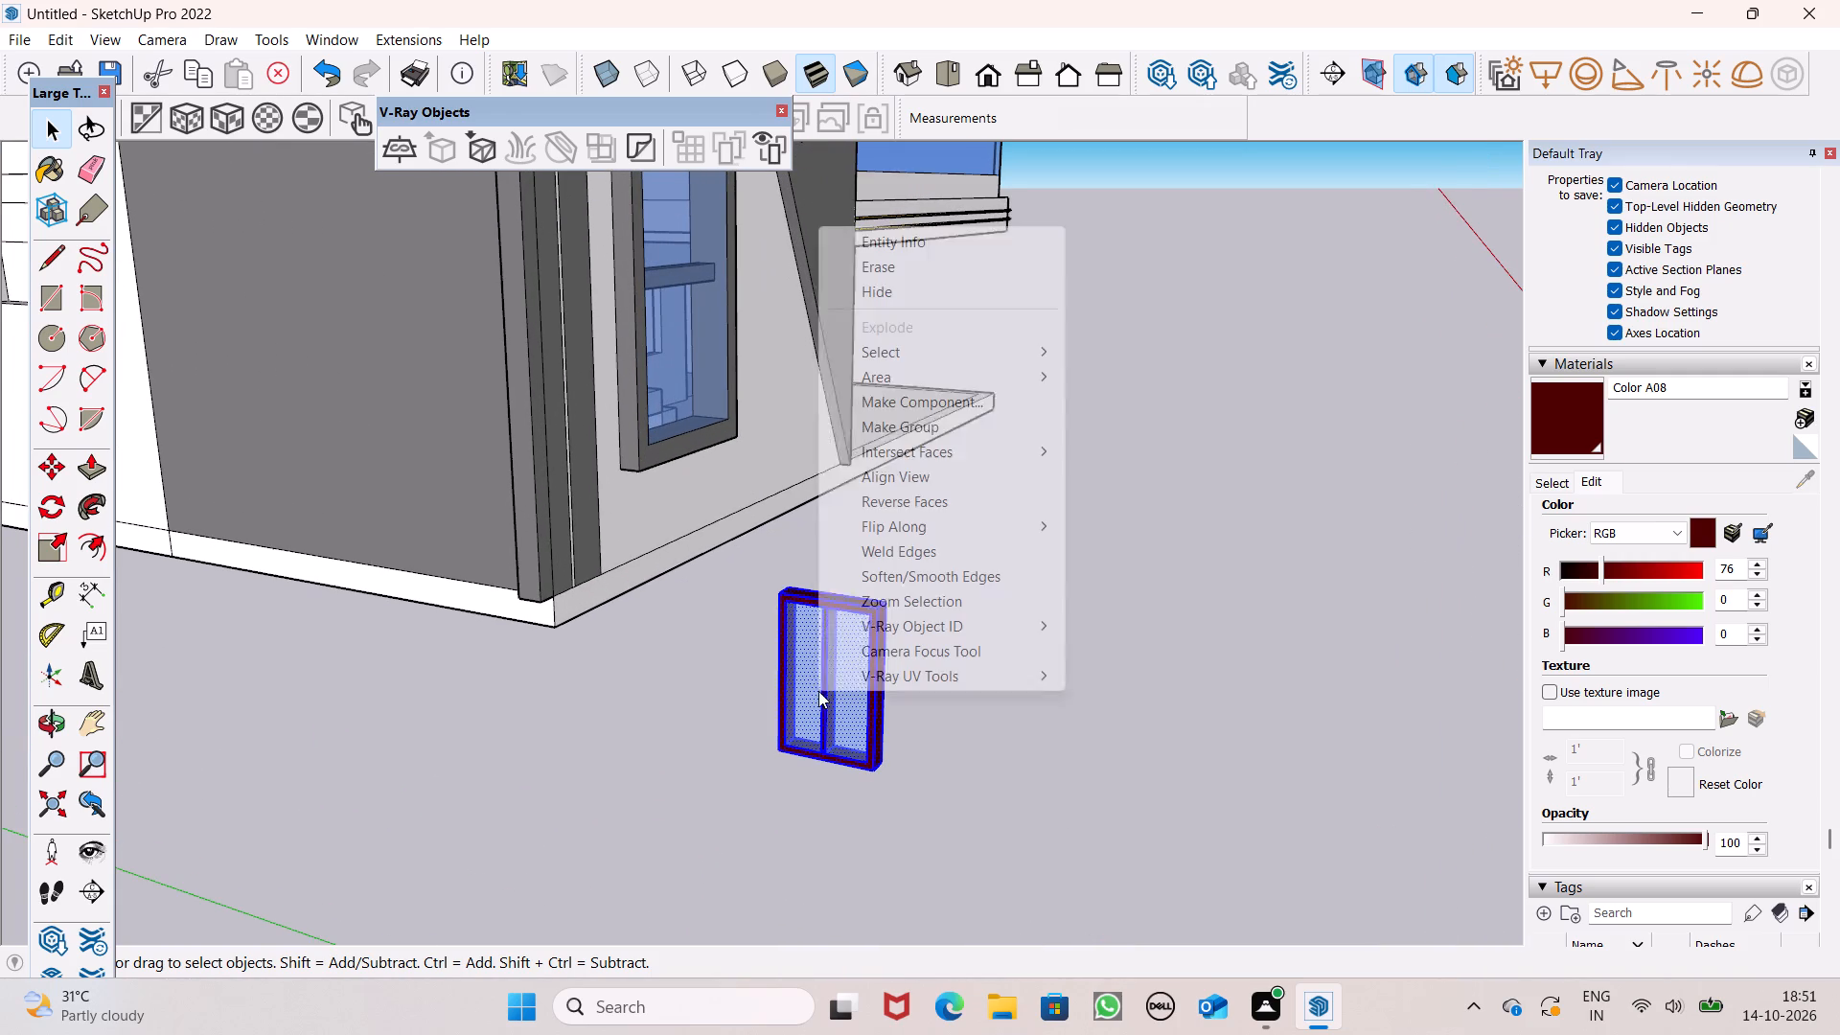
left_click(895, 424)
Move the window group about 41' 5 11/16" to the small ground-floor opening in the white side wall.
scroll(1037, 576, "up", 2)
scroll(1037, 576, "down", 5)
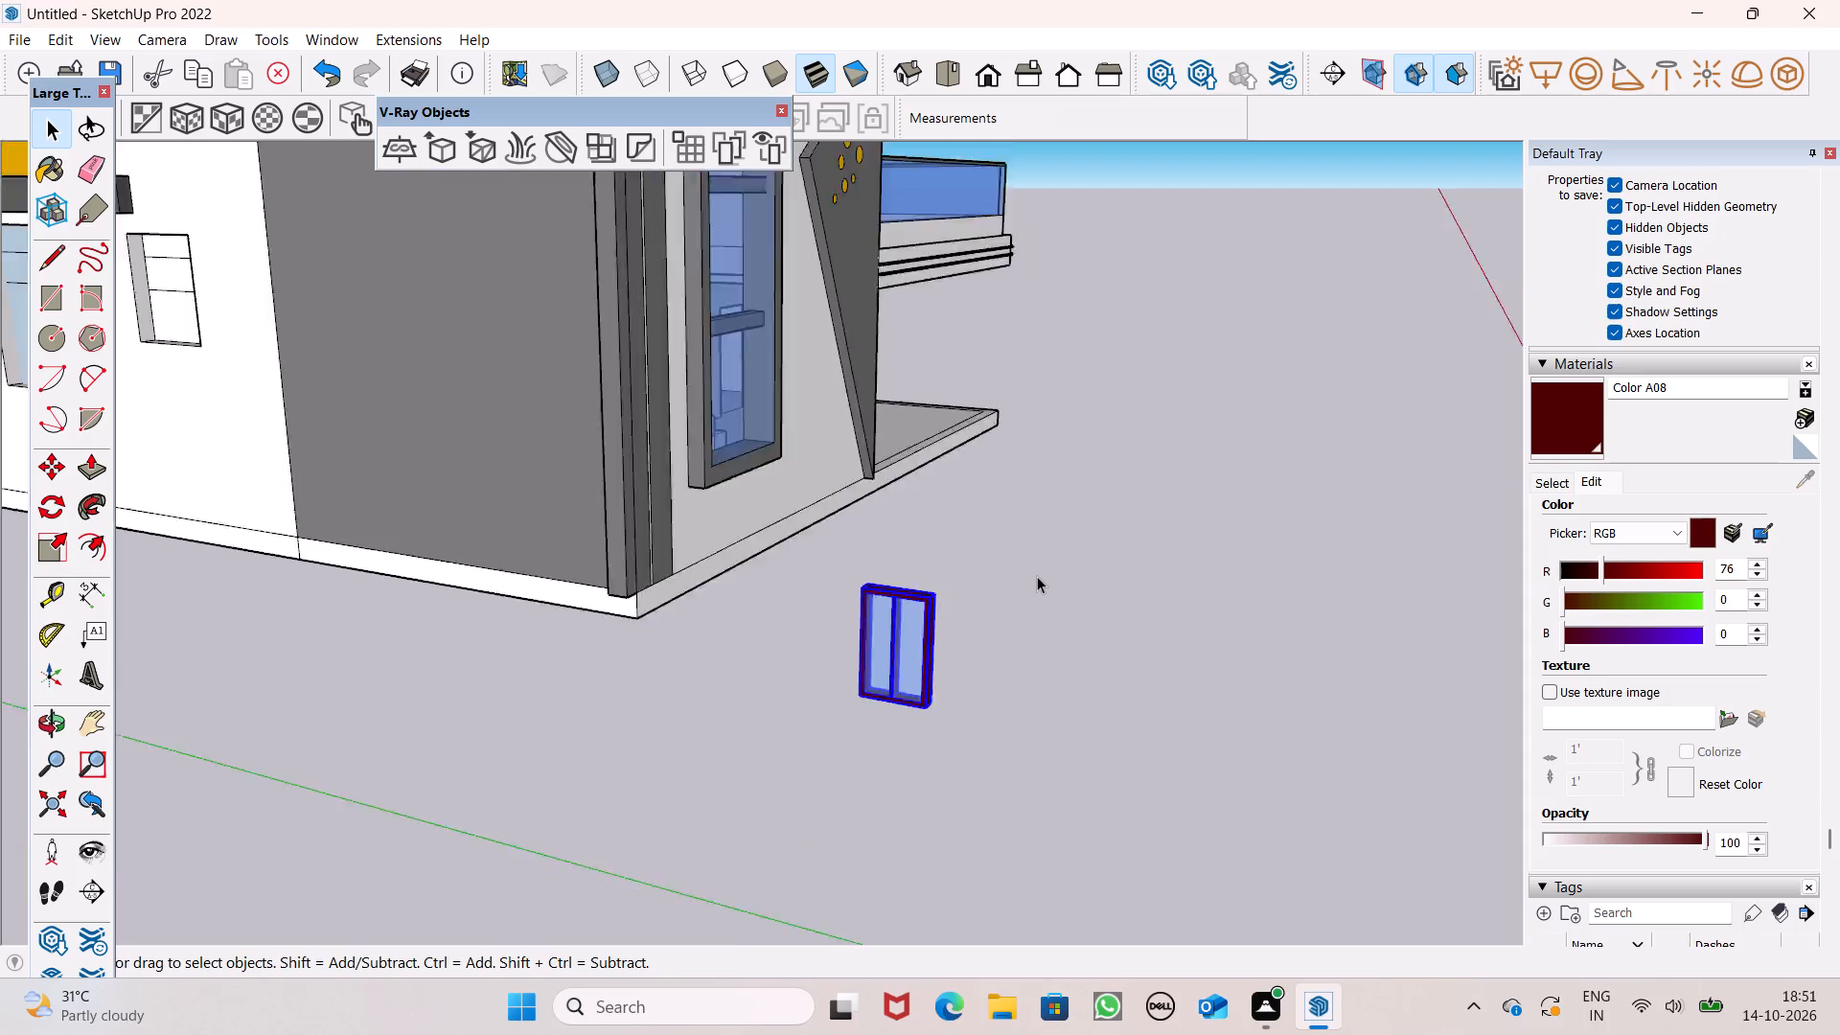
scroll(1037, 576, "down", 4)
key("m")
key("Return")
scroll(1037, 576, "down", 2)
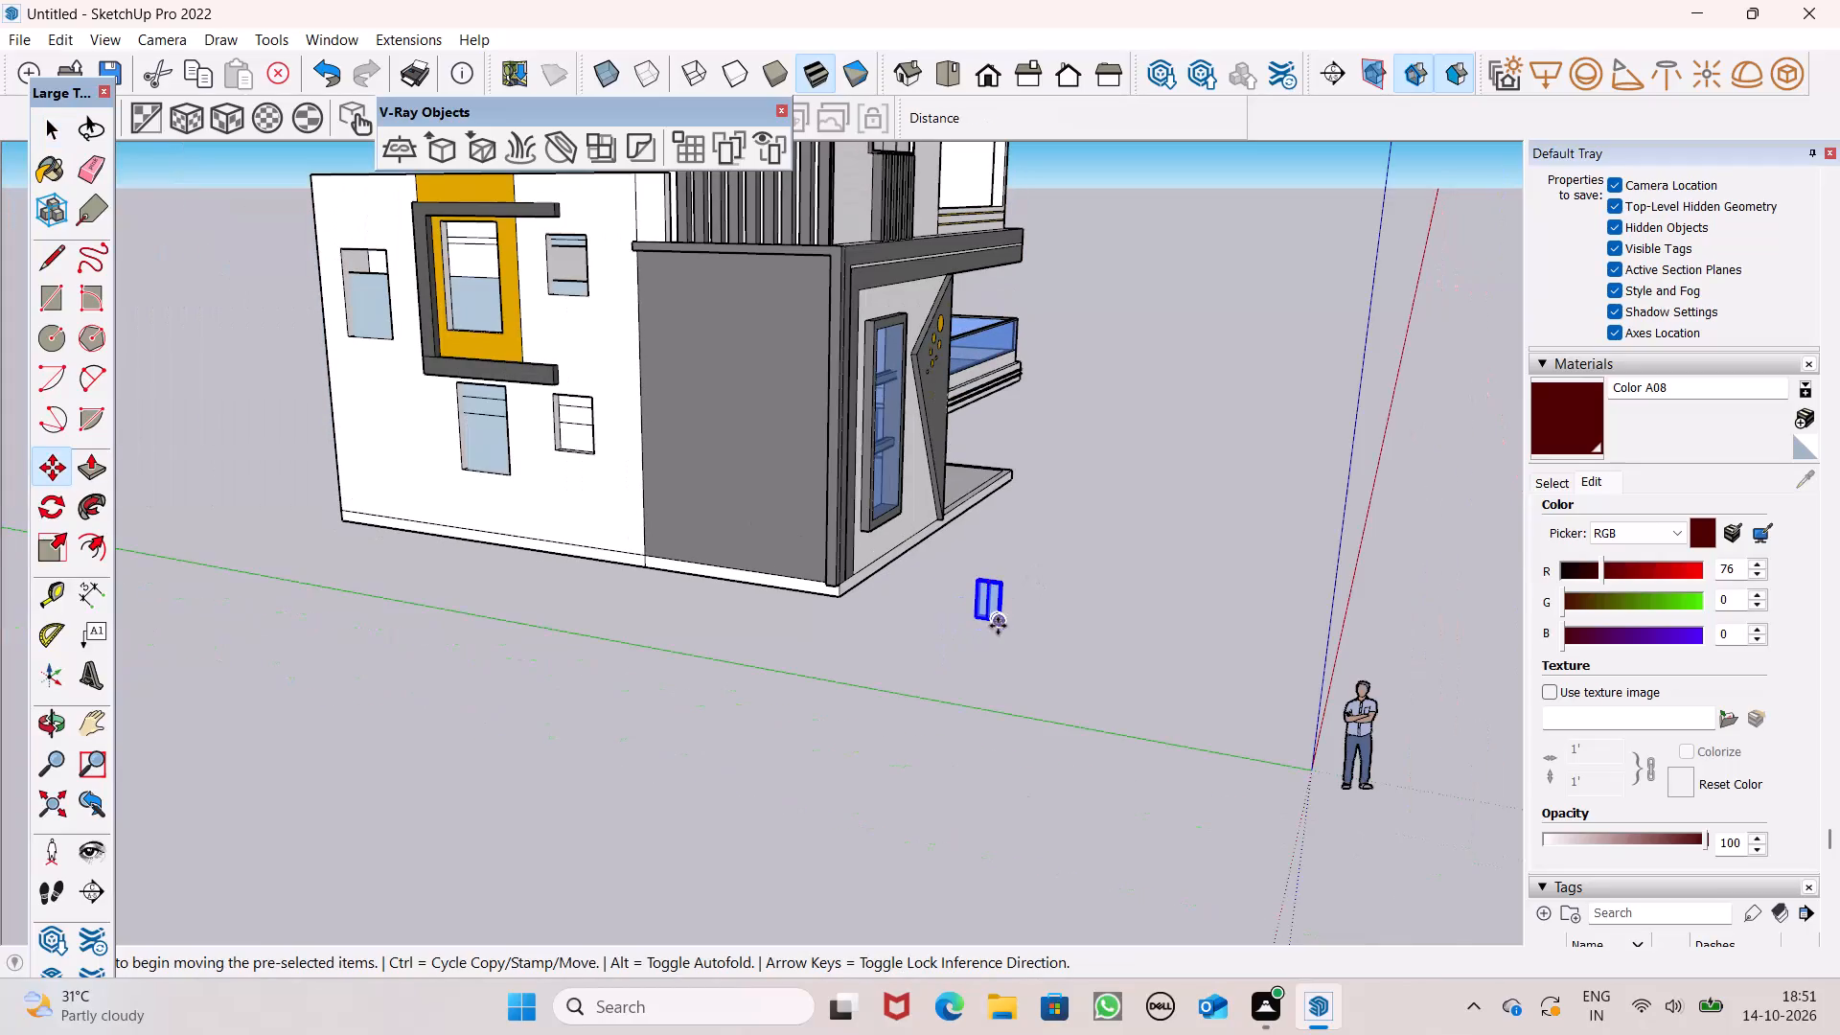
left_click_drag(1000, 621, 594, 456)
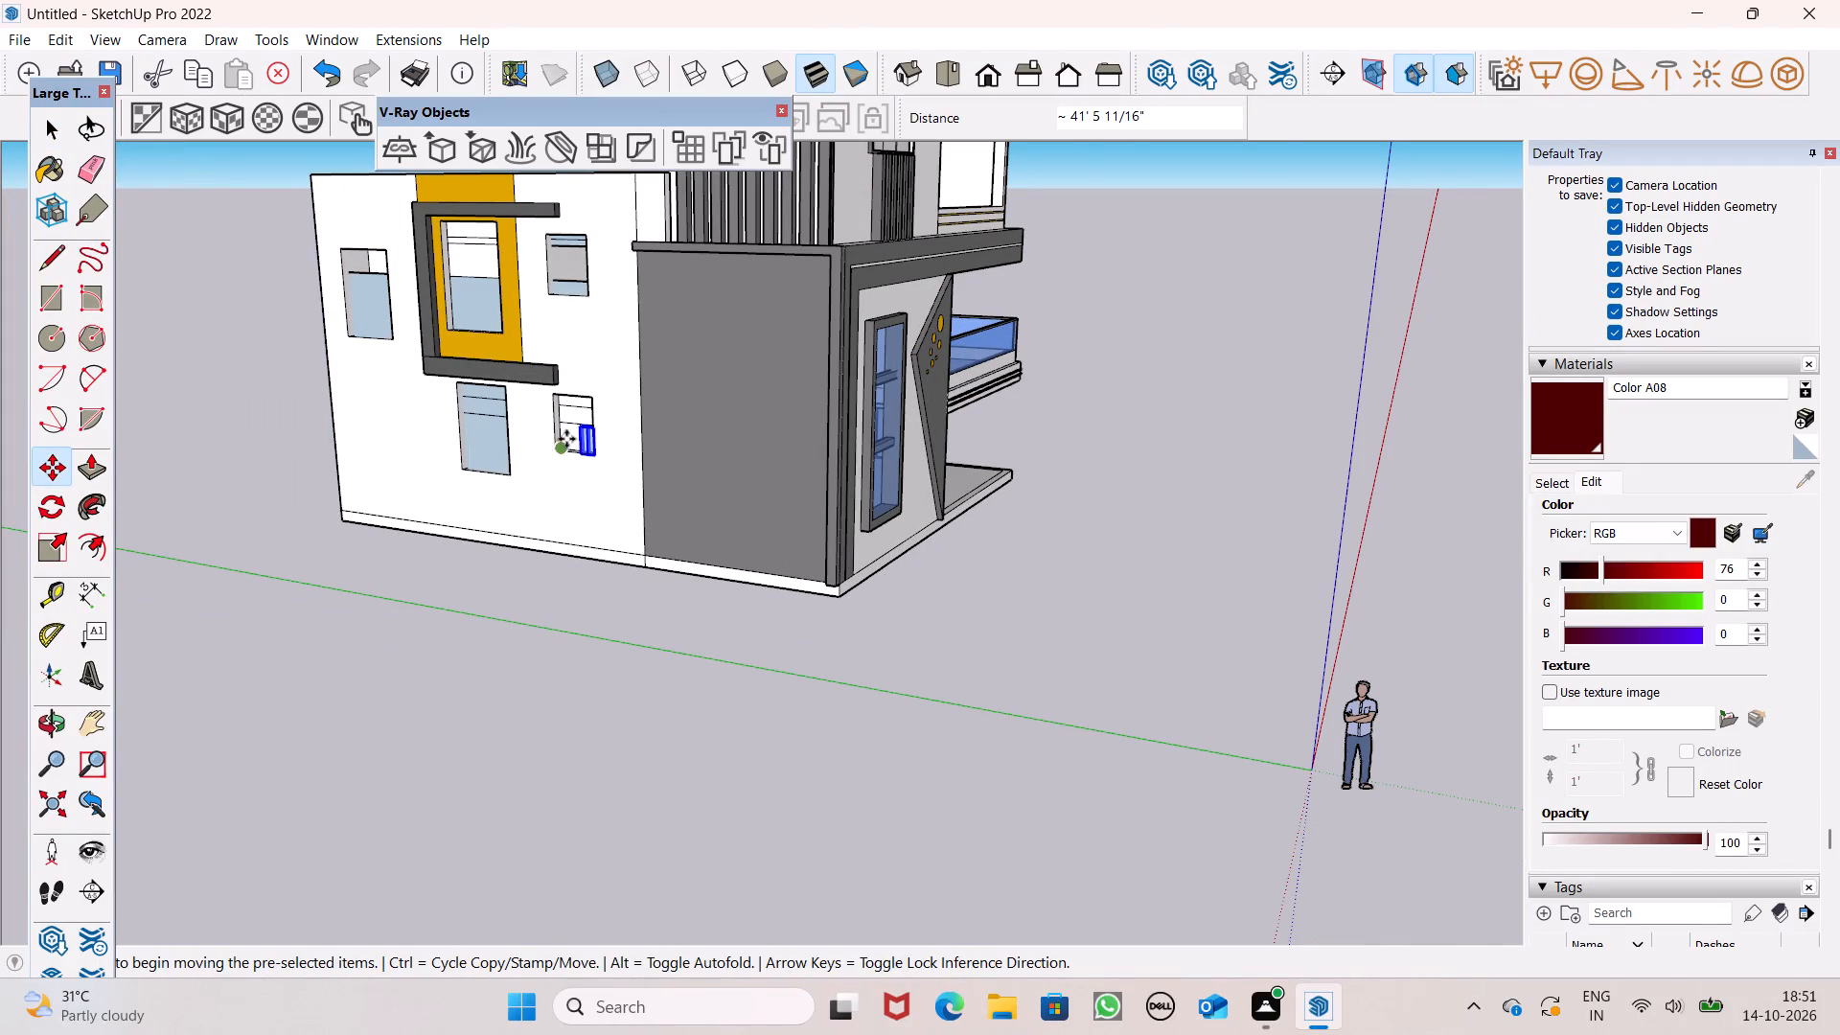
Shift the window group about 1 11/16" so its lower corner meets the opening's lower corner nearest the grey wall.
scroll(548, 416, "up", 12)
middle_click_drag(529, 629, 650, 641)
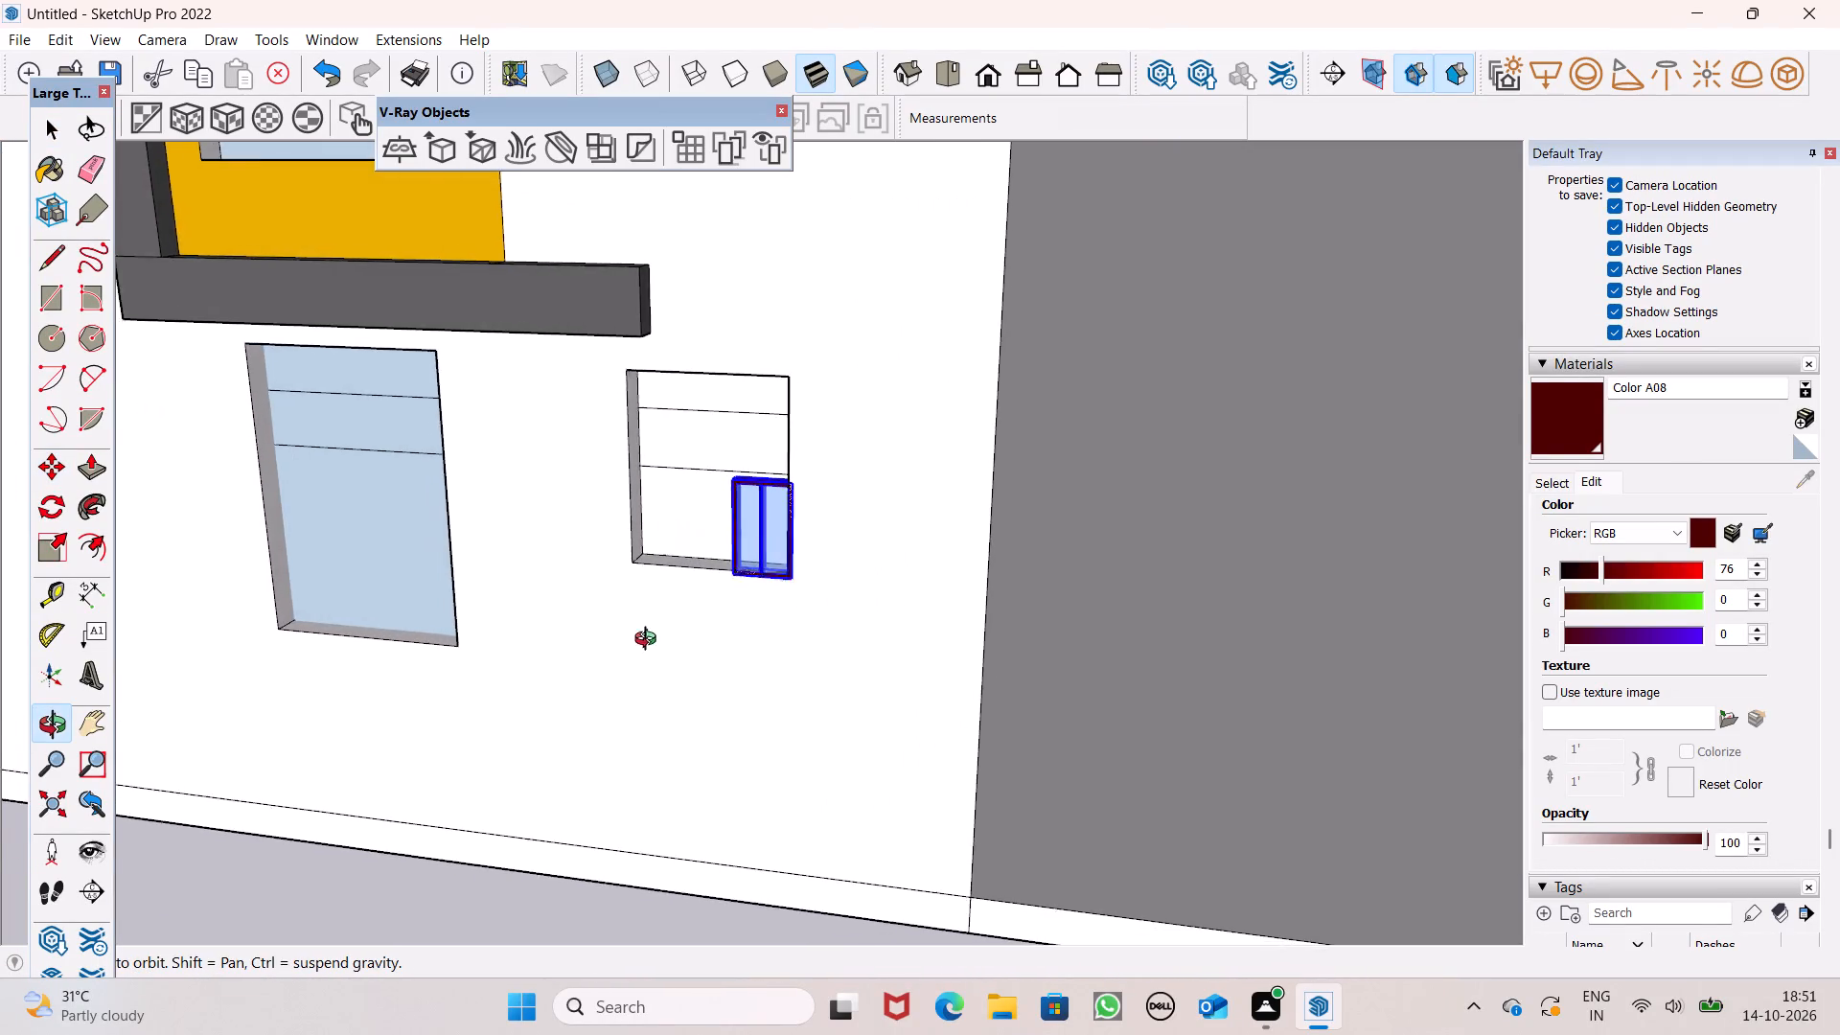
middle_click_drag(650, 641, 653, 642)
middle_click(655, 644)
scroll(773, 507, "up", 3)
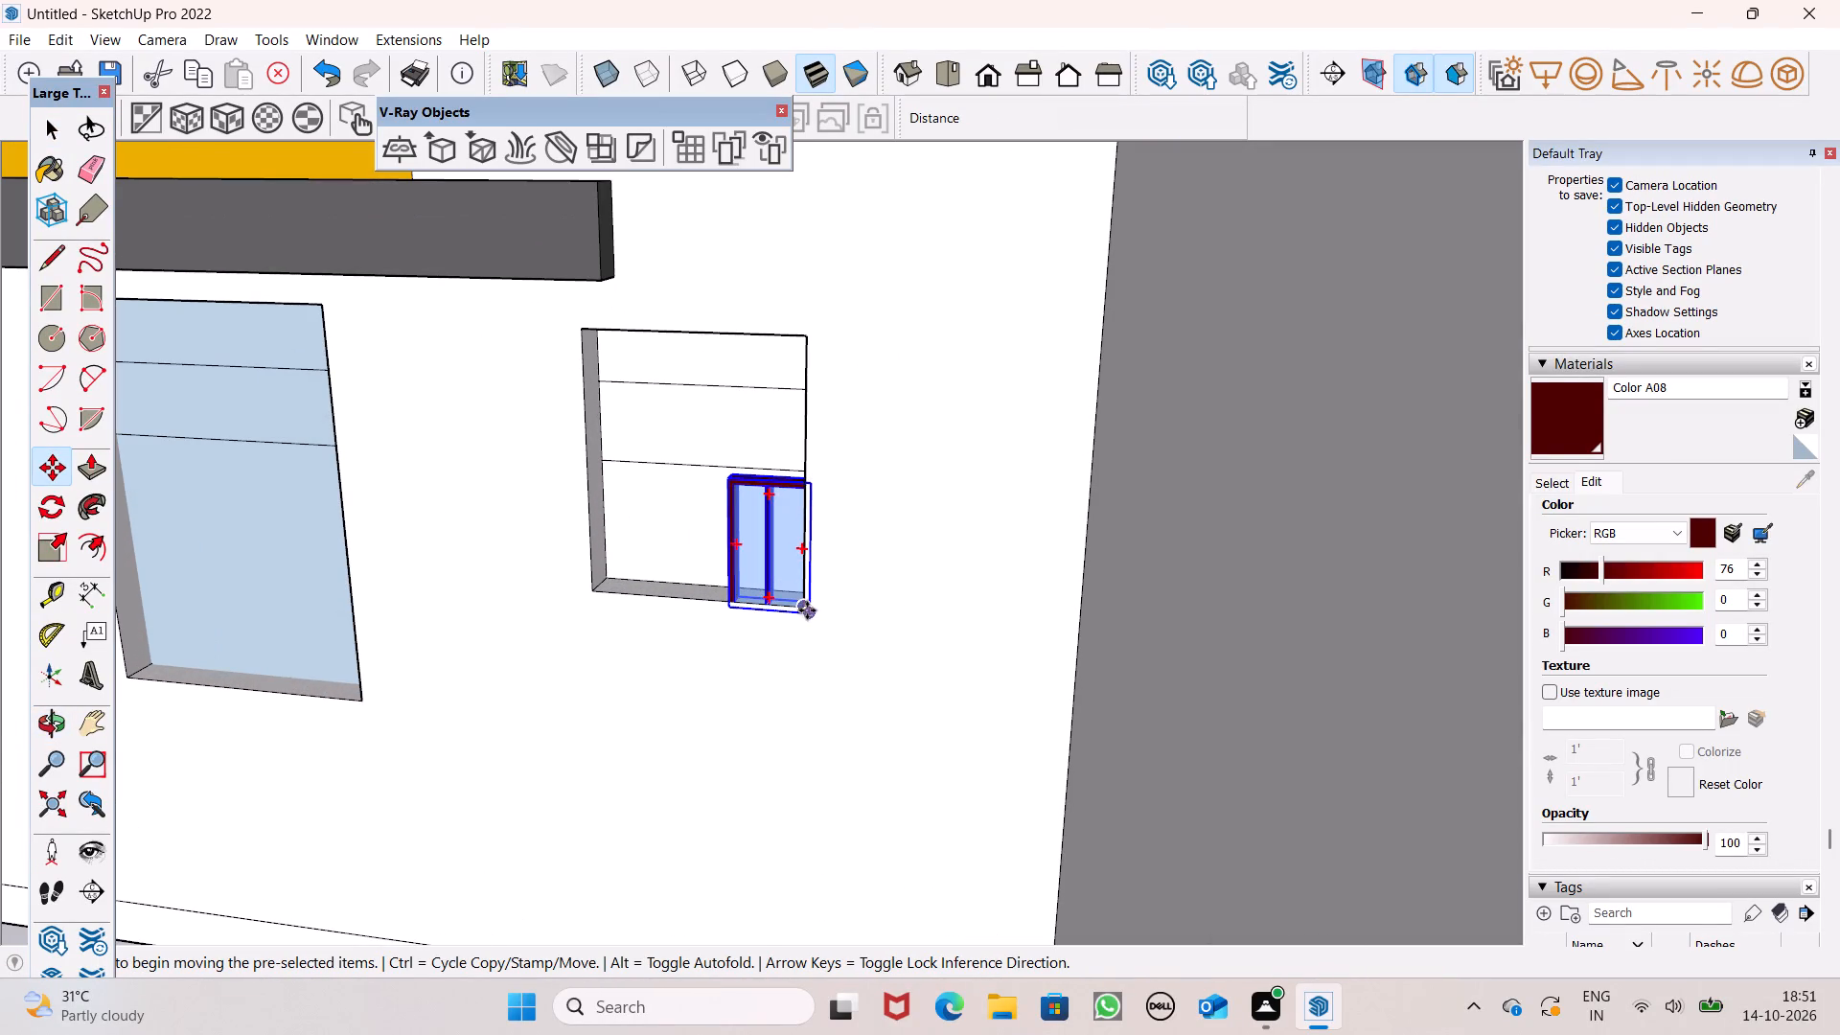
left_click_drag(810, 615, 796, 602)
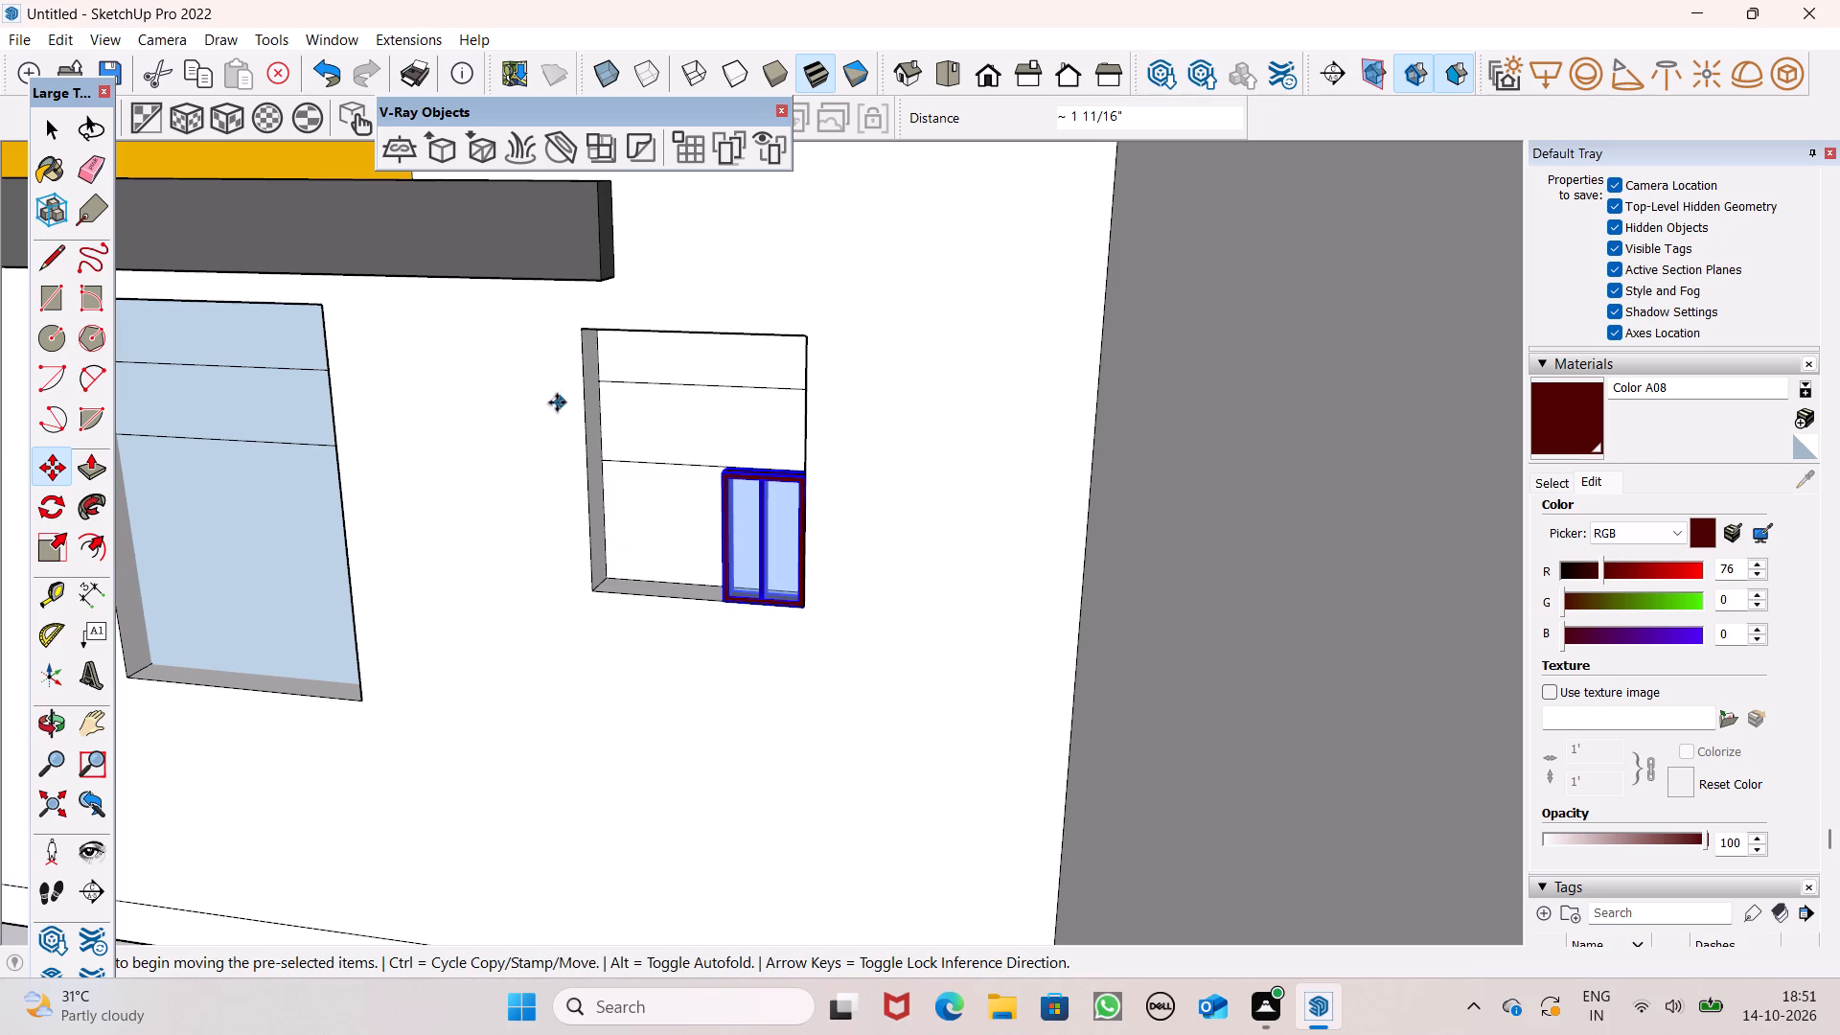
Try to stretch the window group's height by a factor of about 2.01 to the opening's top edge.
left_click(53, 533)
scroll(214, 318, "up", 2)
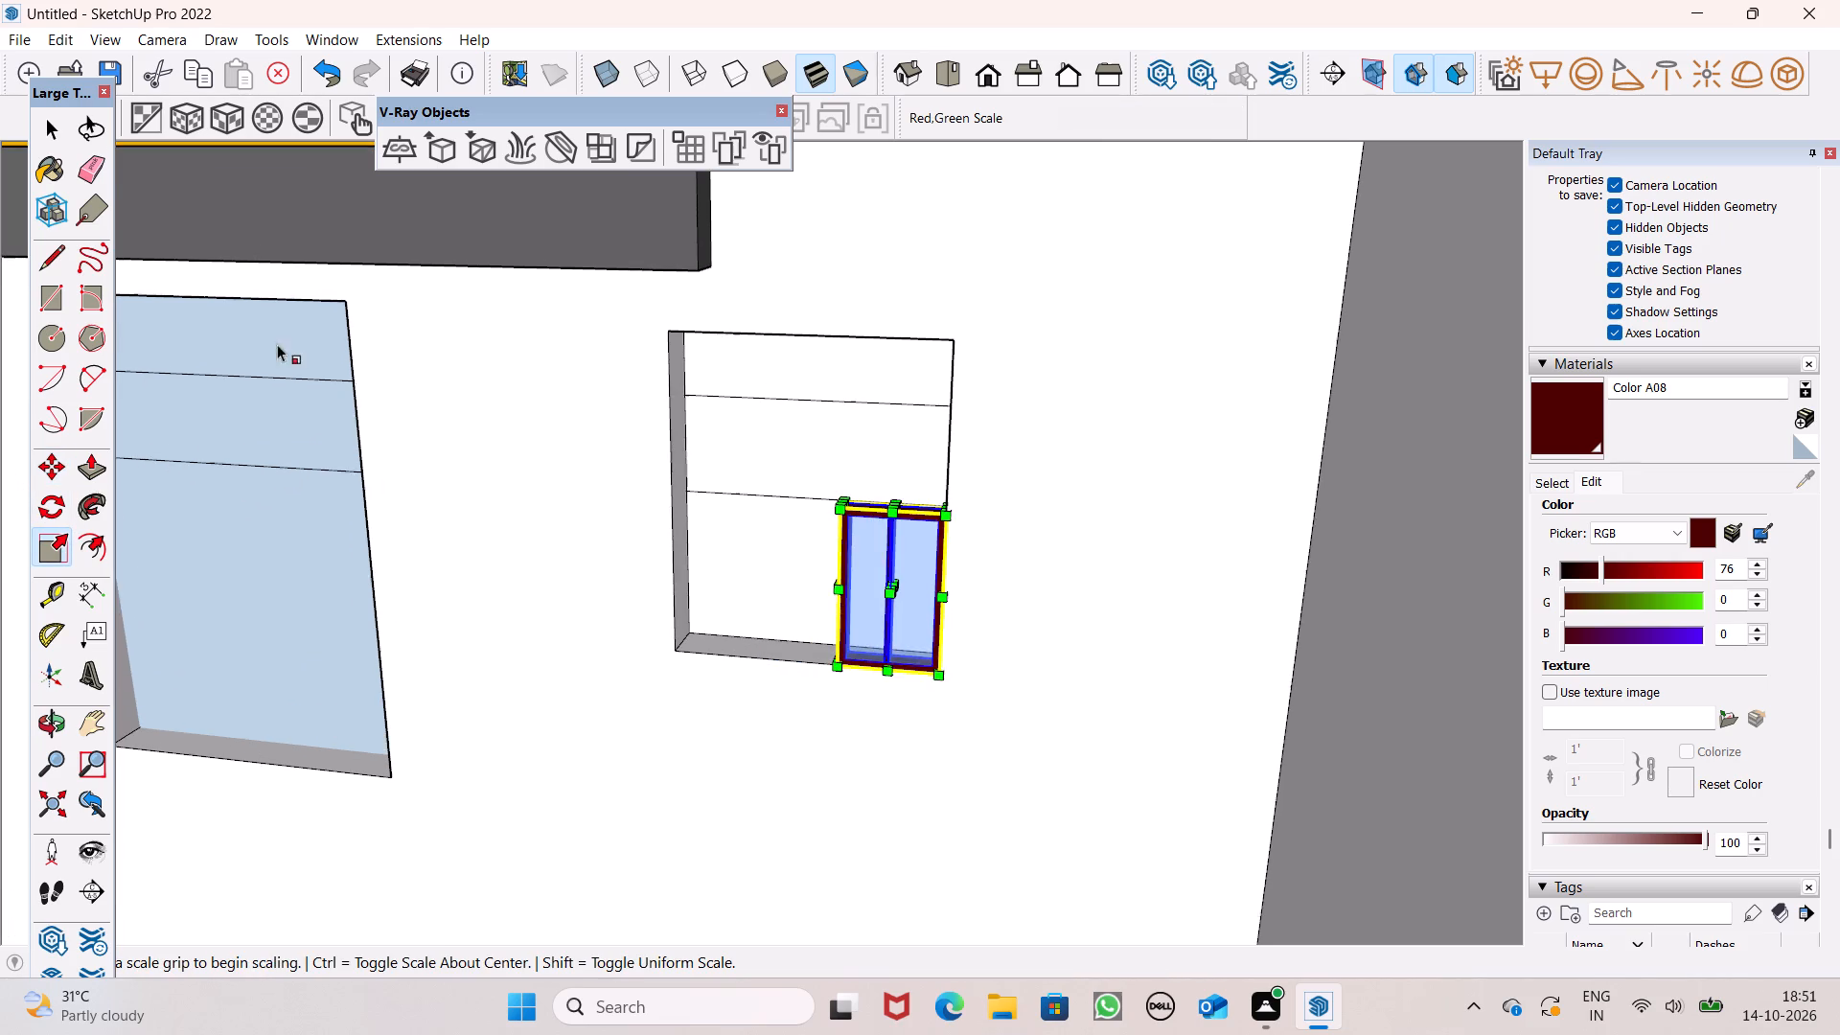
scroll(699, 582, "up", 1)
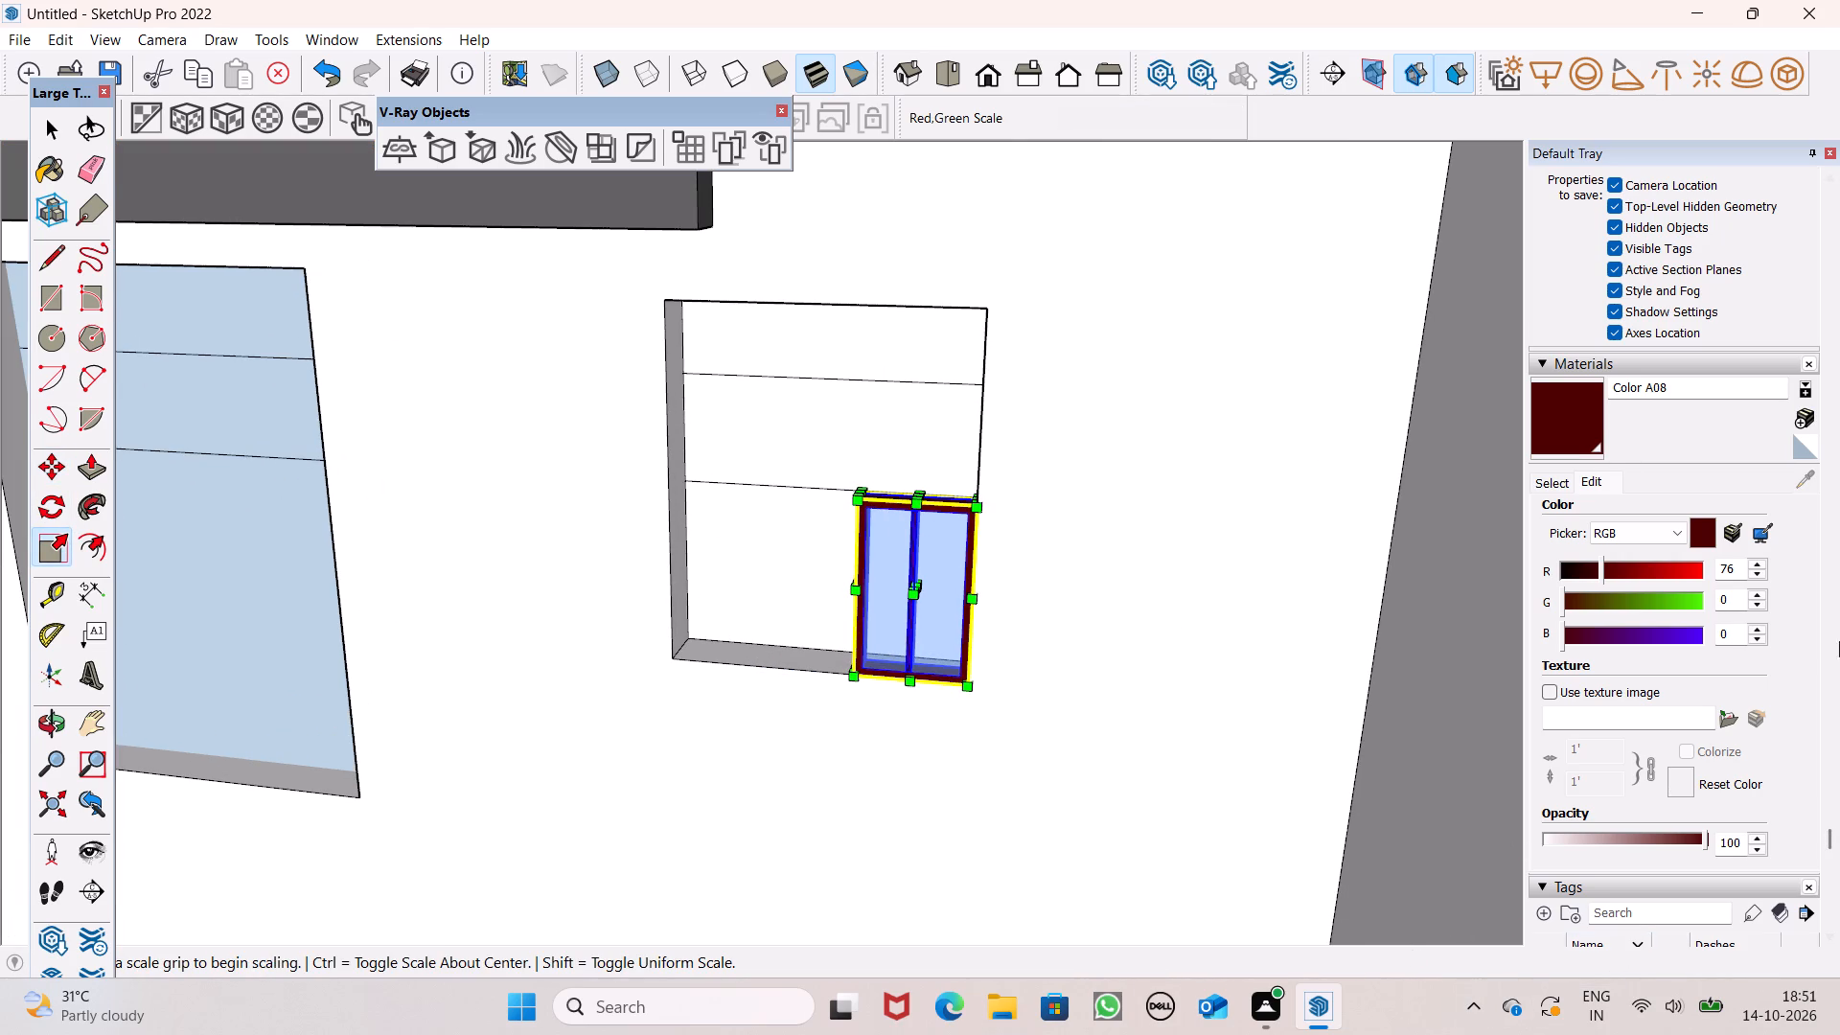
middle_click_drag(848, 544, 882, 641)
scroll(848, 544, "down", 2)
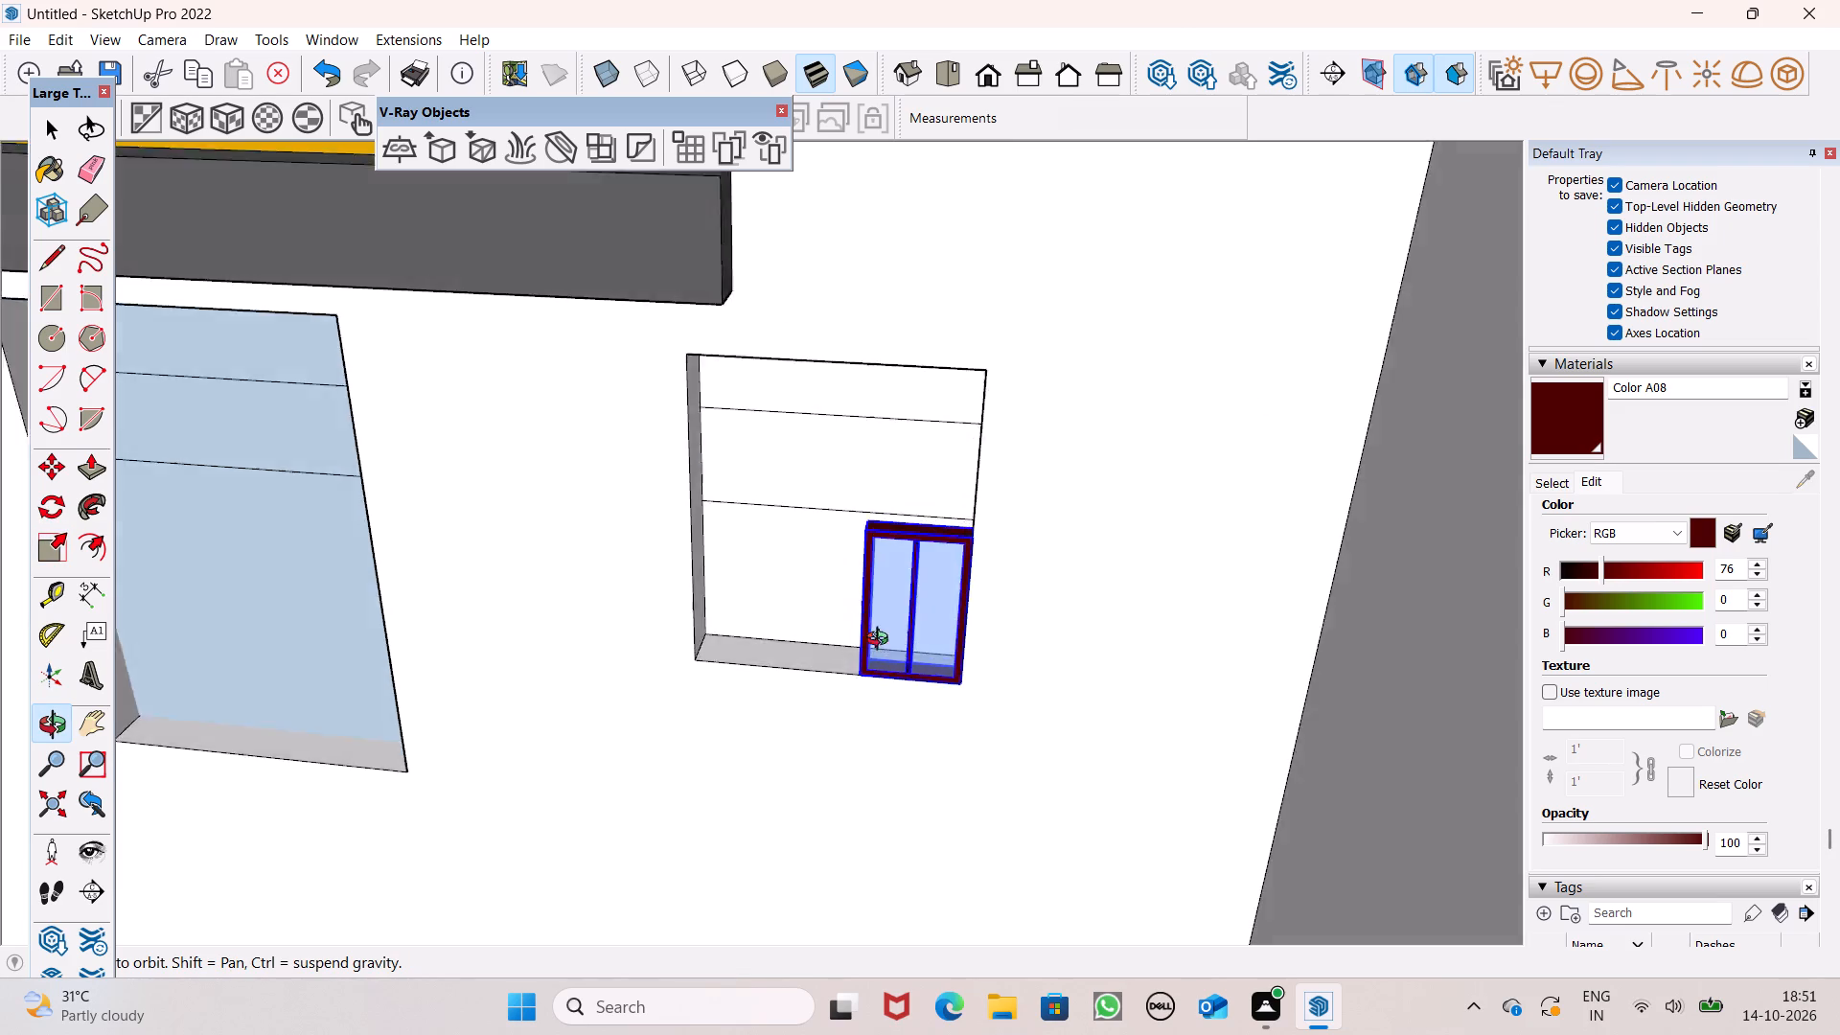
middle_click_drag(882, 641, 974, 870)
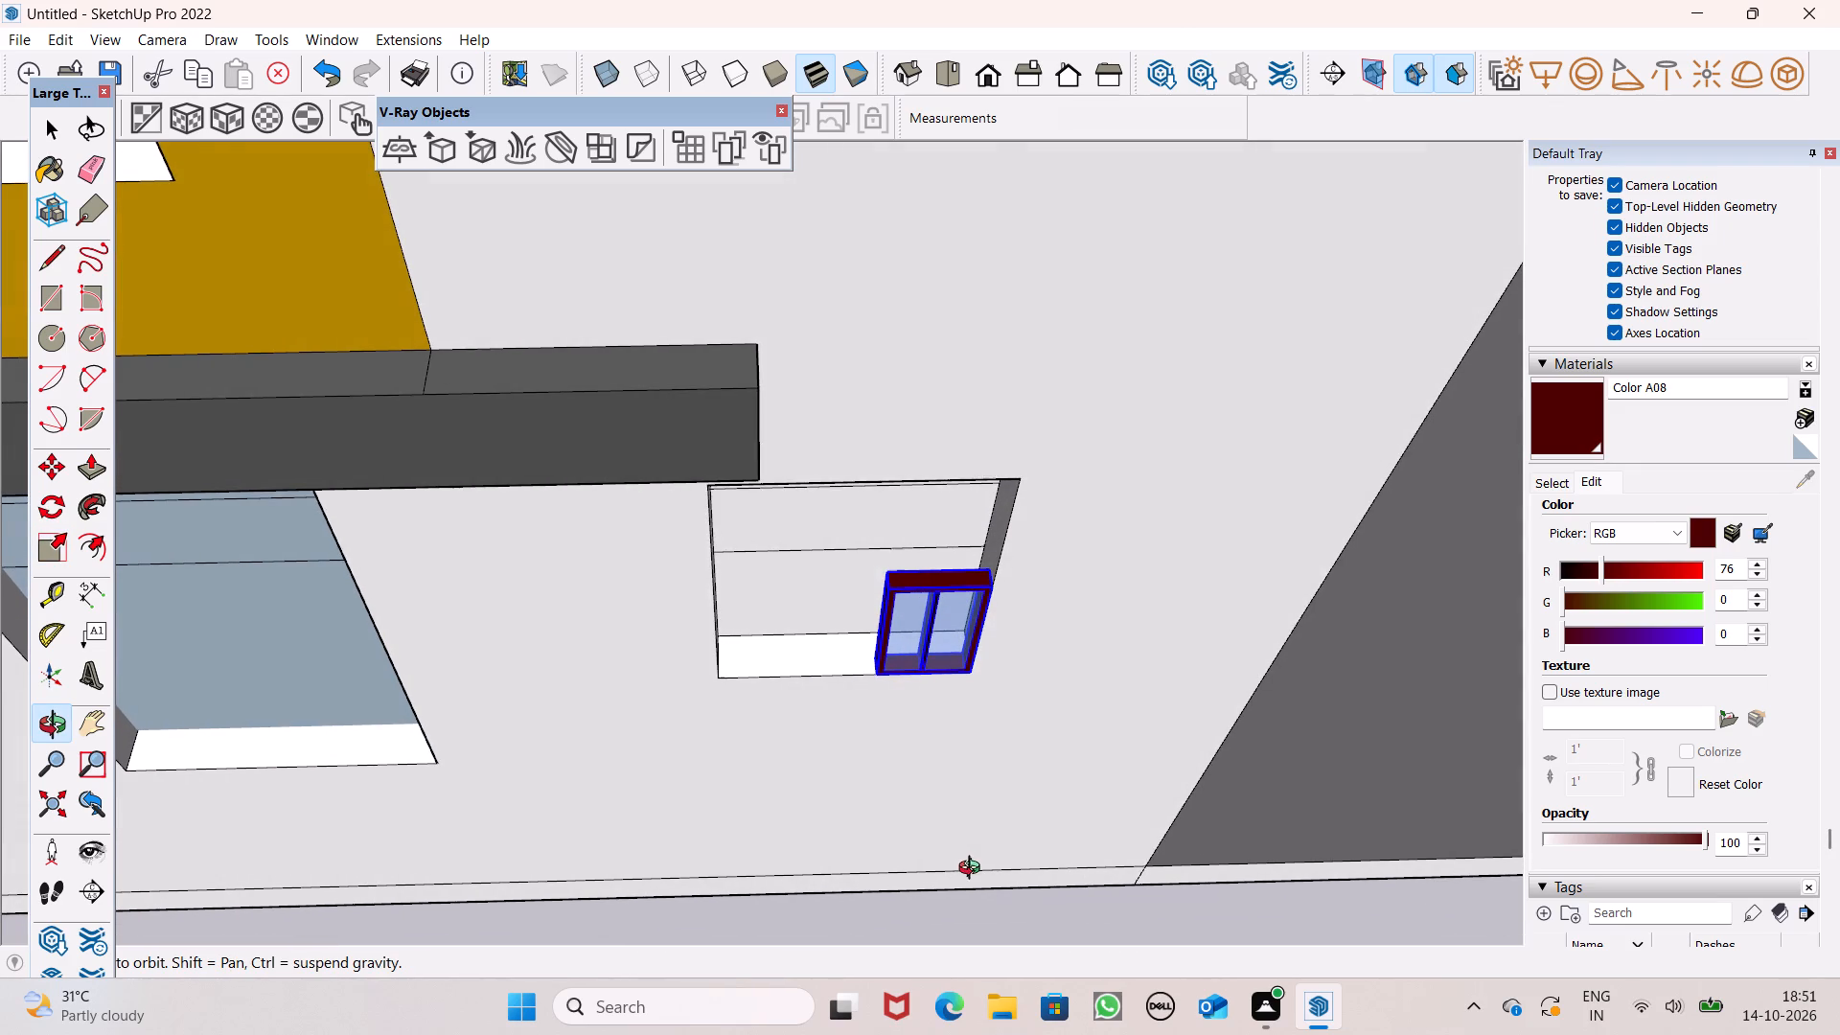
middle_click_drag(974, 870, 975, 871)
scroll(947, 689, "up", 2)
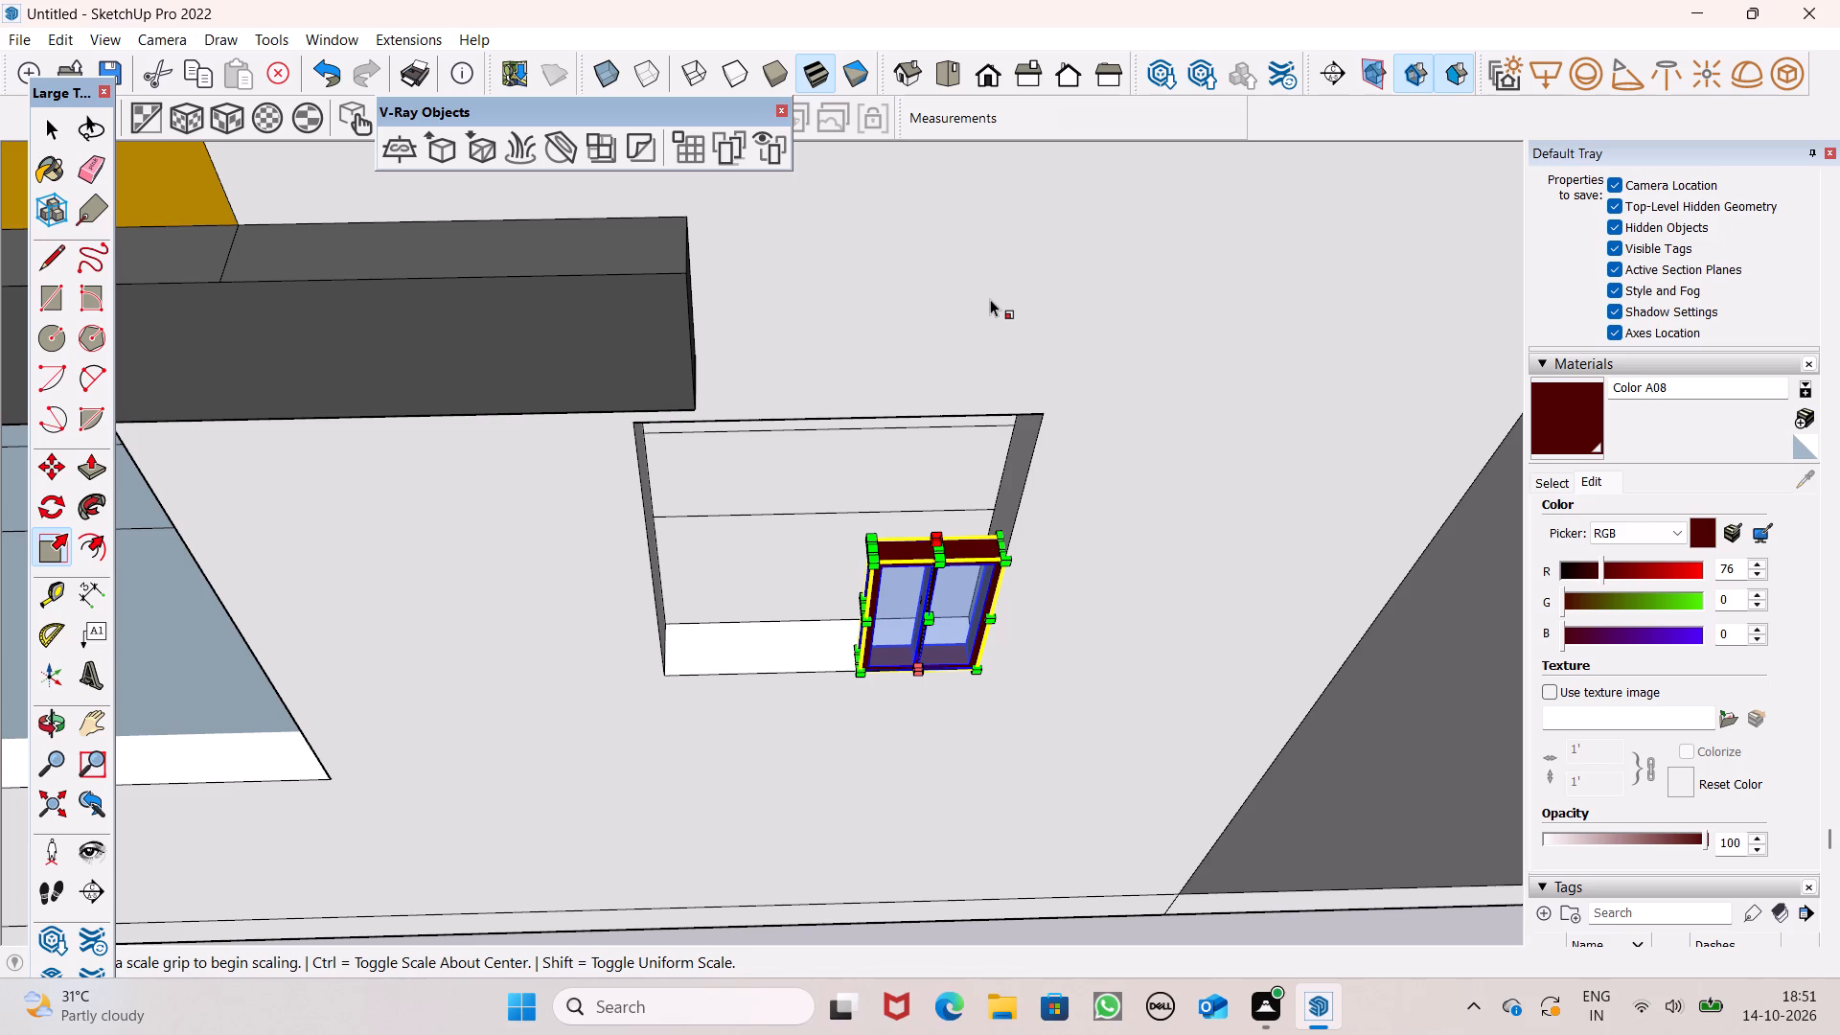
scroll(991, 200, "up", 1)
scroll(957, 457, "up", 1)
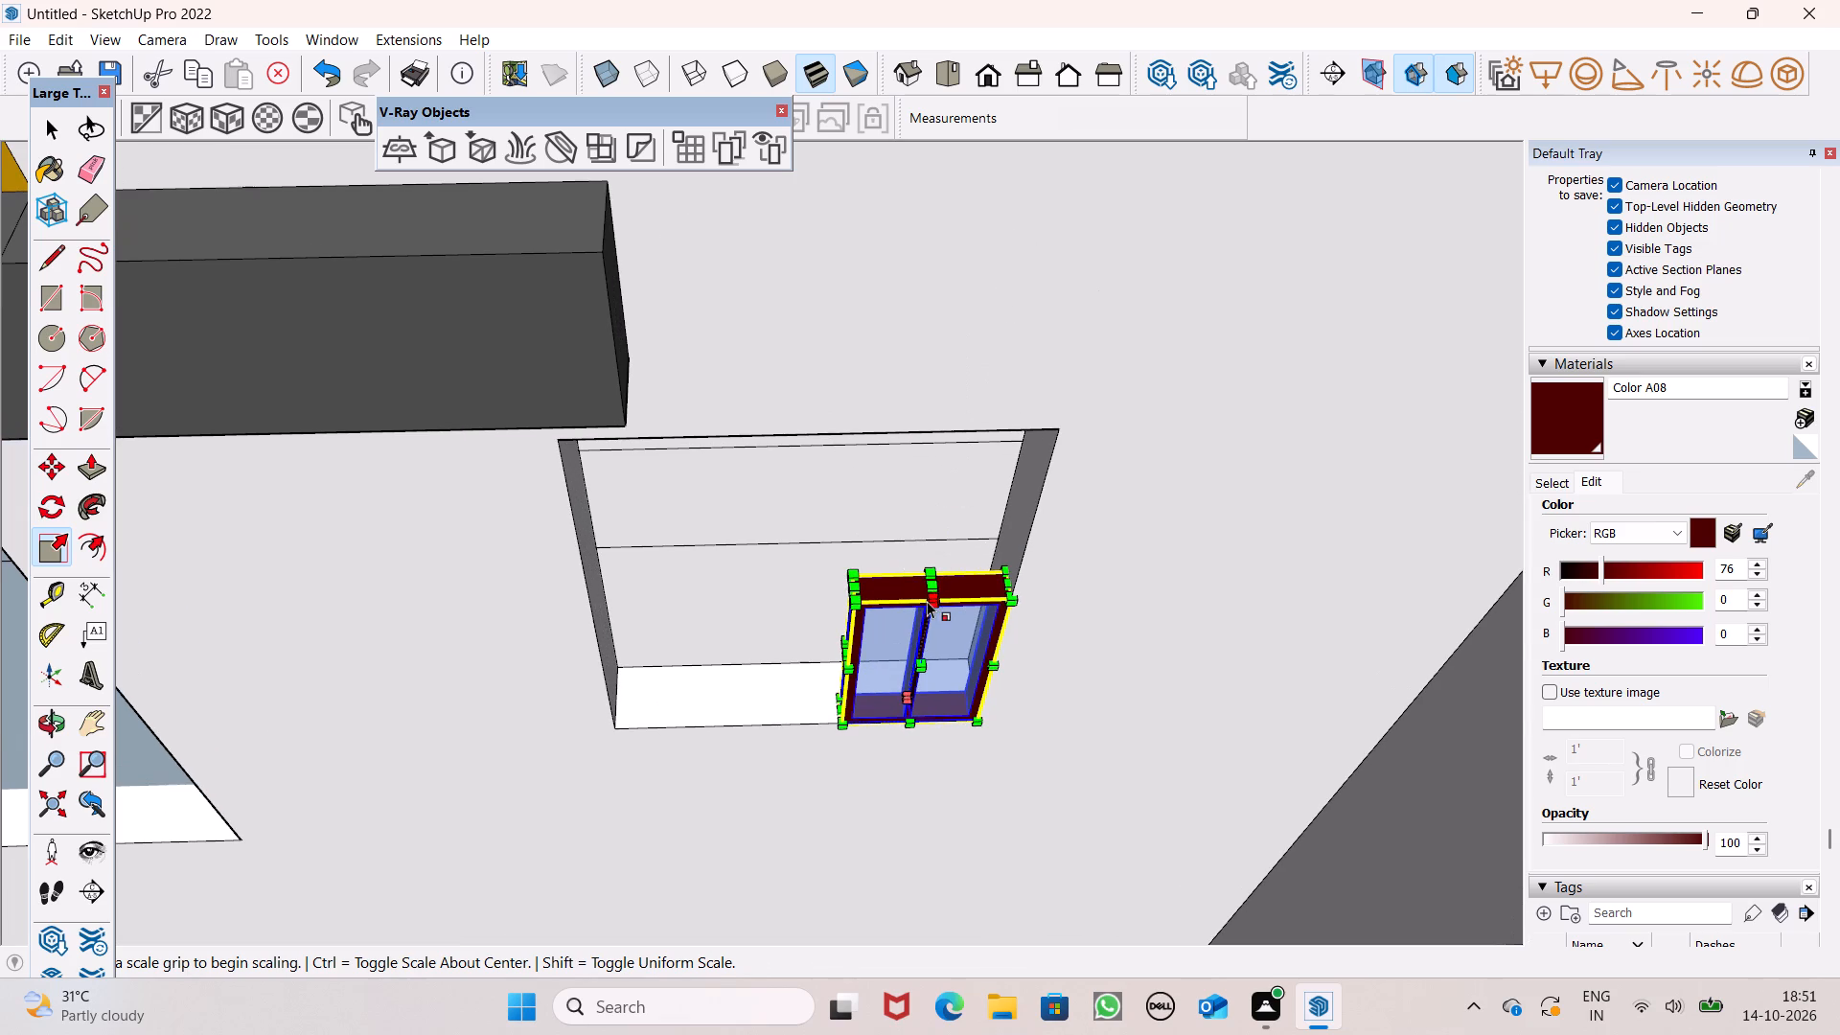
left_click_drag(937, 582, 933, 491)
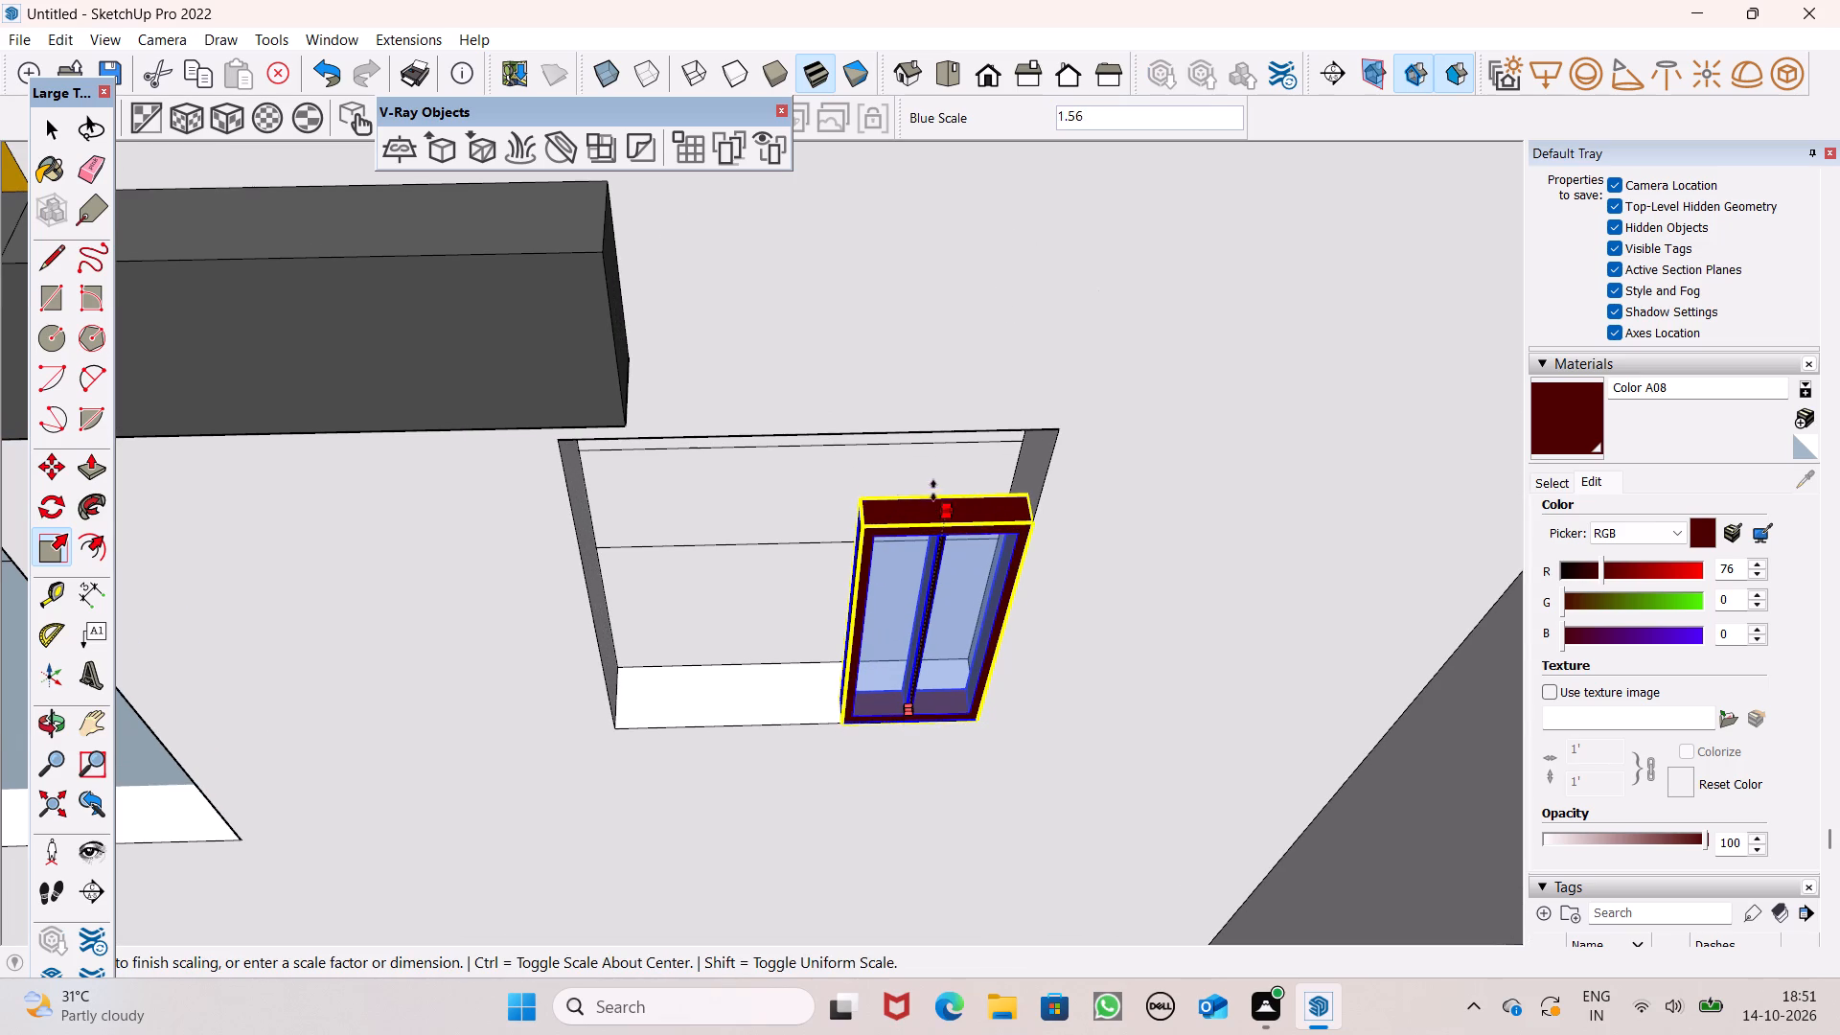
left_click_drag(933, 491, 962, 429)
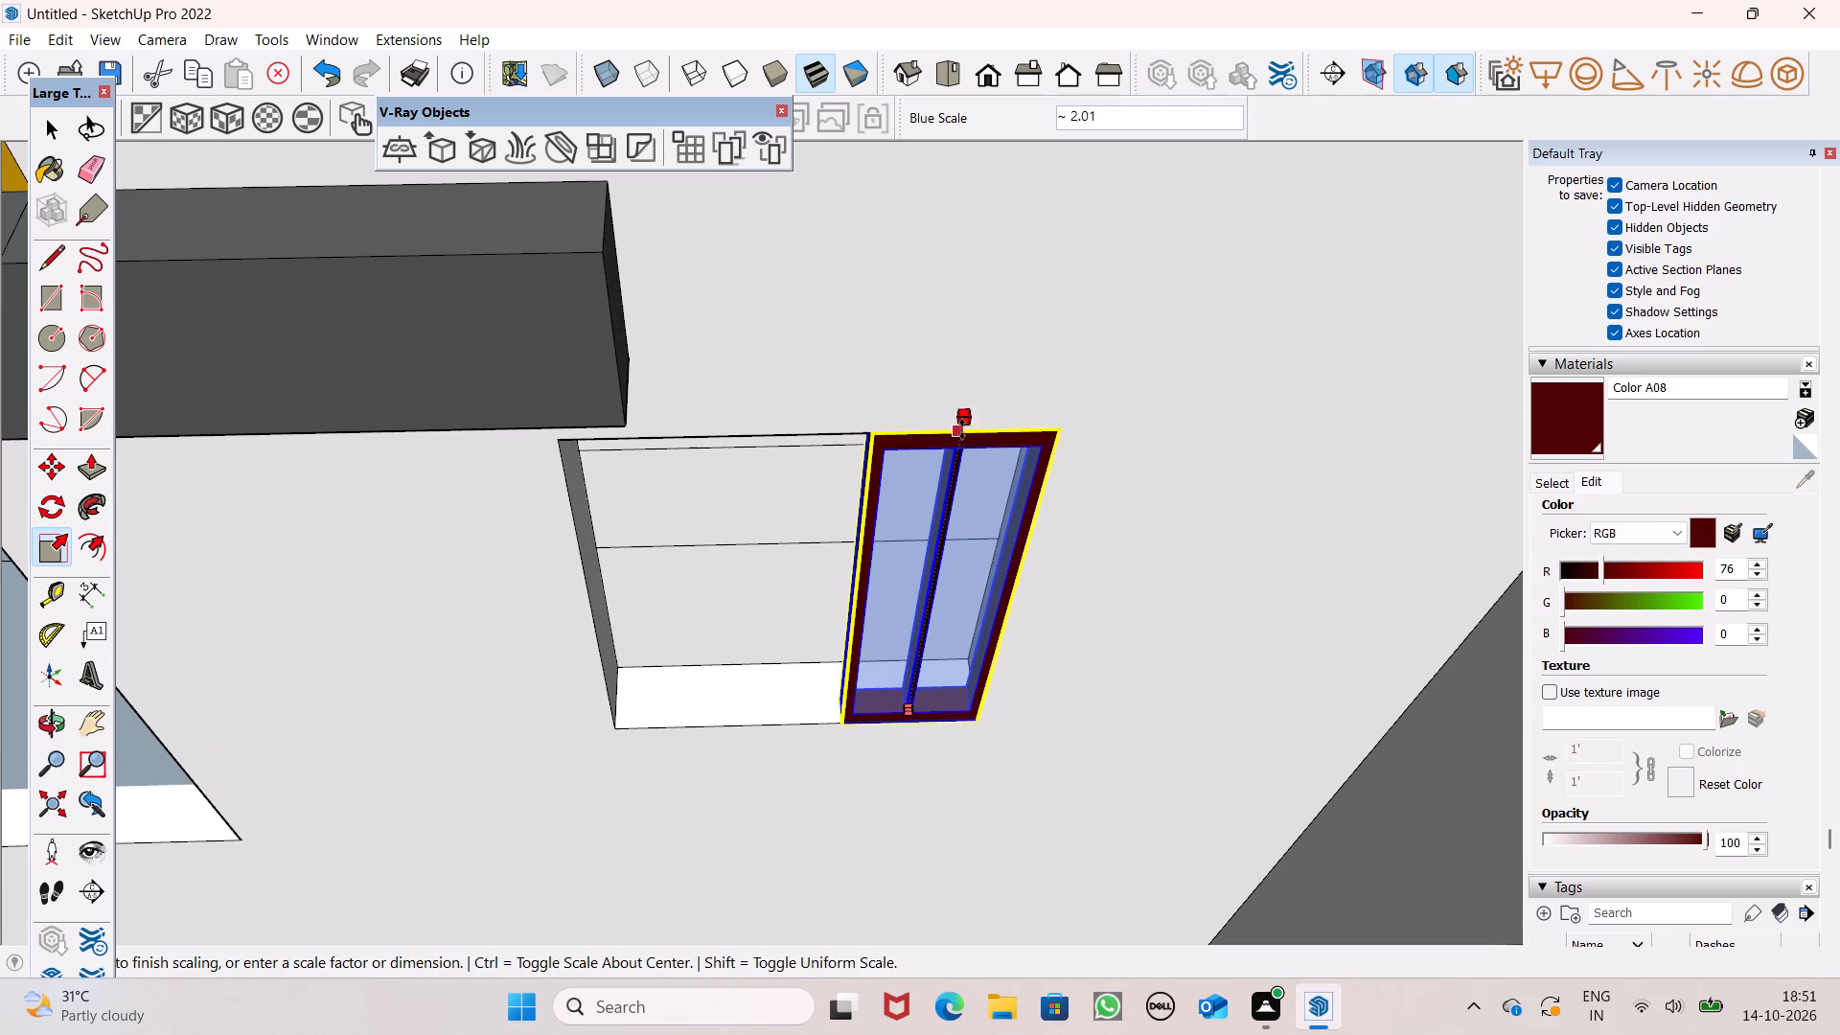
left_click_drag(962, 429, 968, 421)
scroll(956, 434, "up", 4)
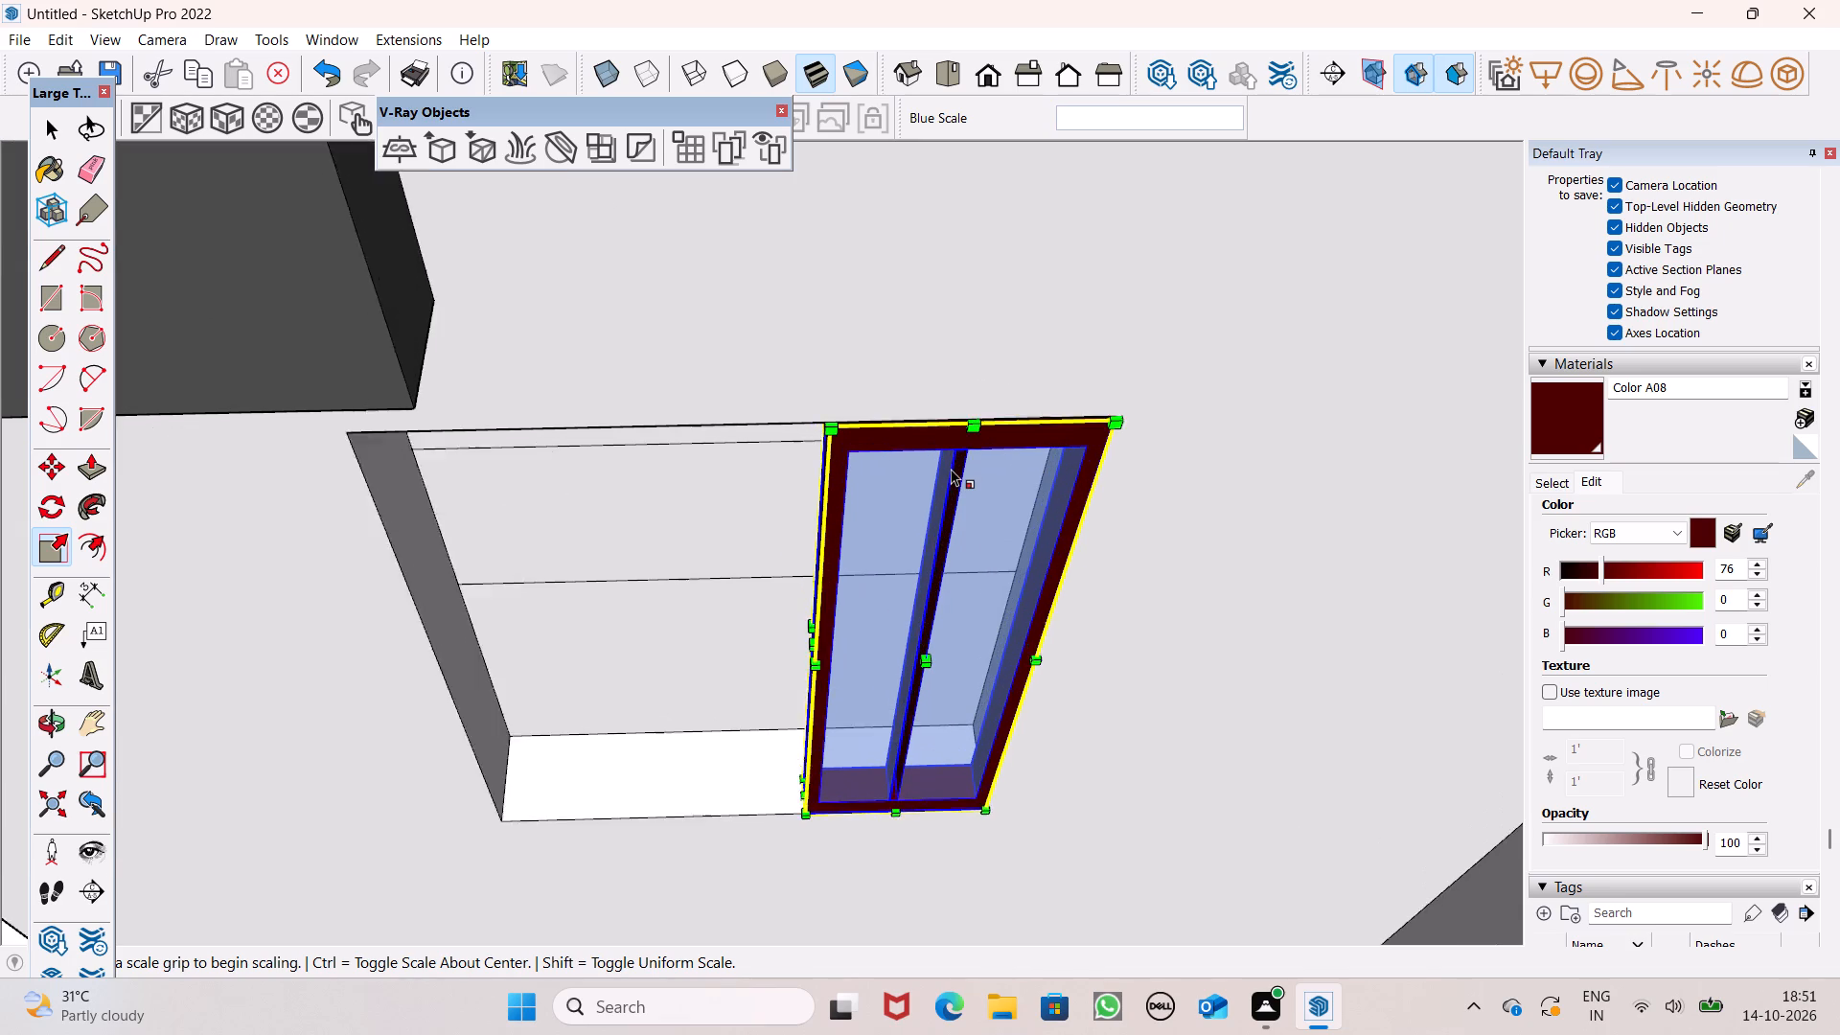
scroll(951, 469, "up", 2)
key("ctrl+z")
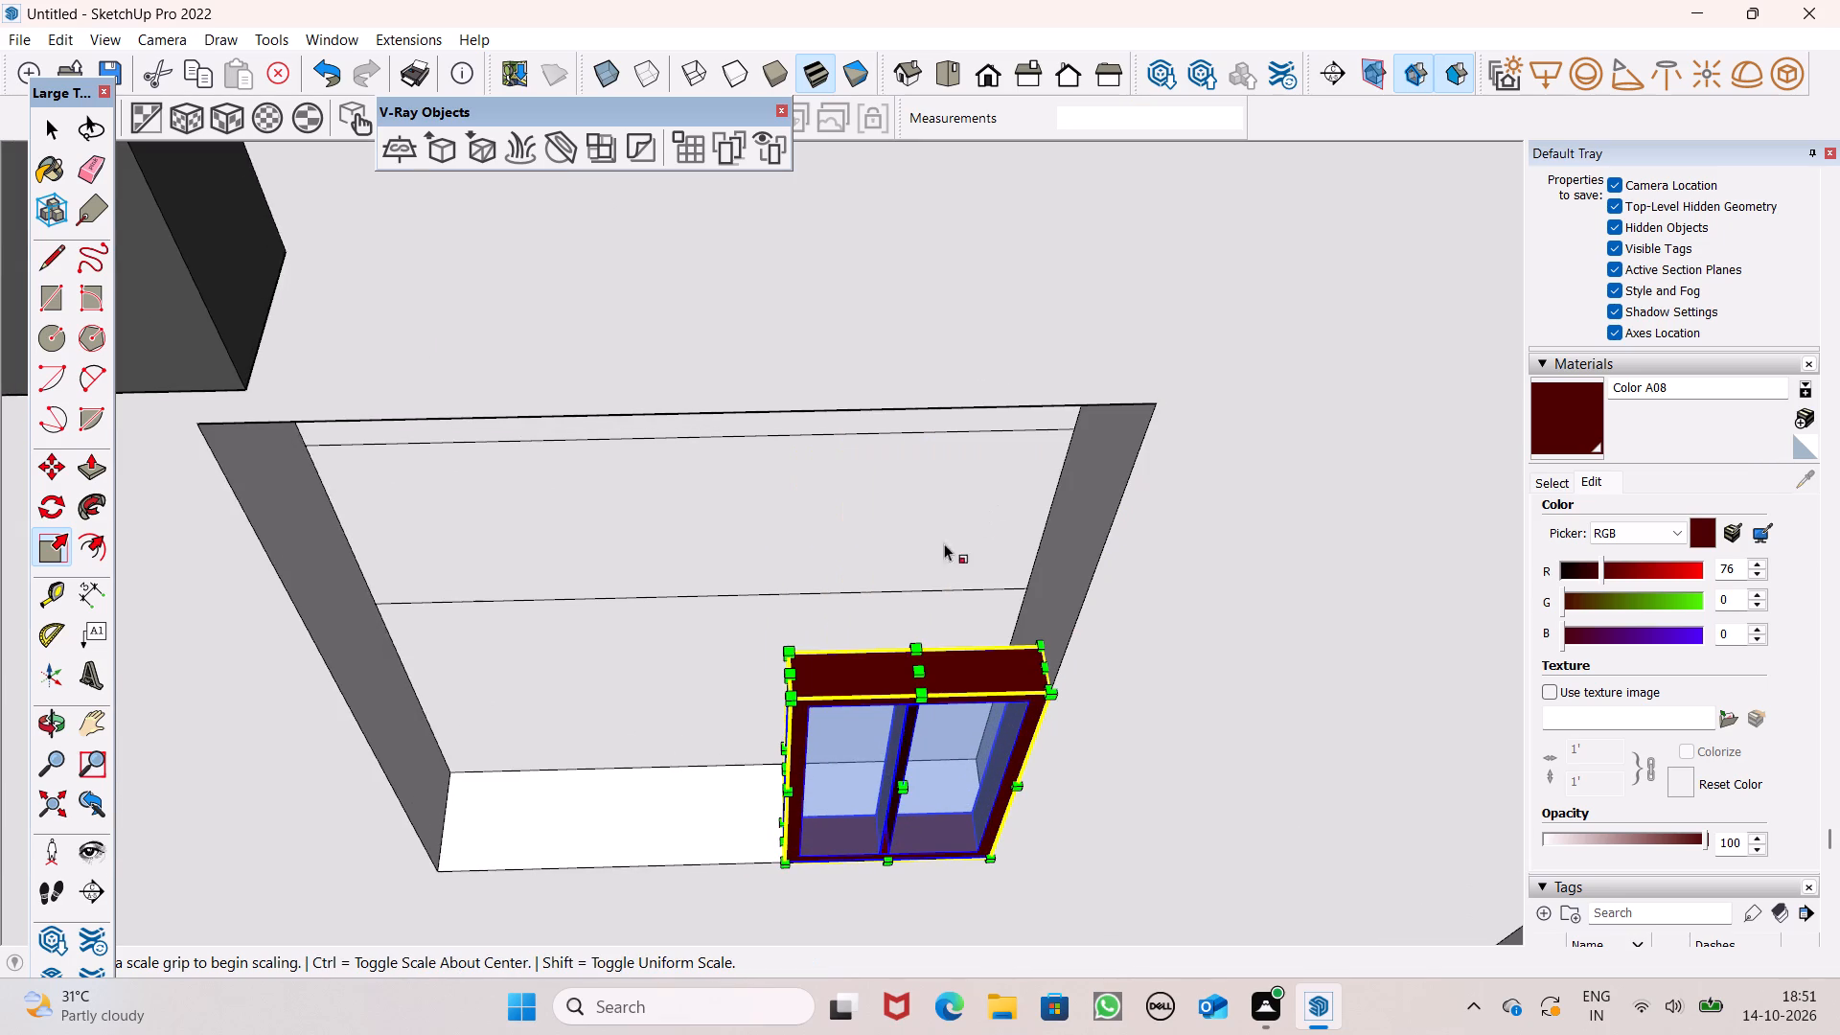
Stretch the window group's height and width to the top and far side edges of the small ground-floor opening to fill it.
left_click_drag(917, 672, 970, 466)
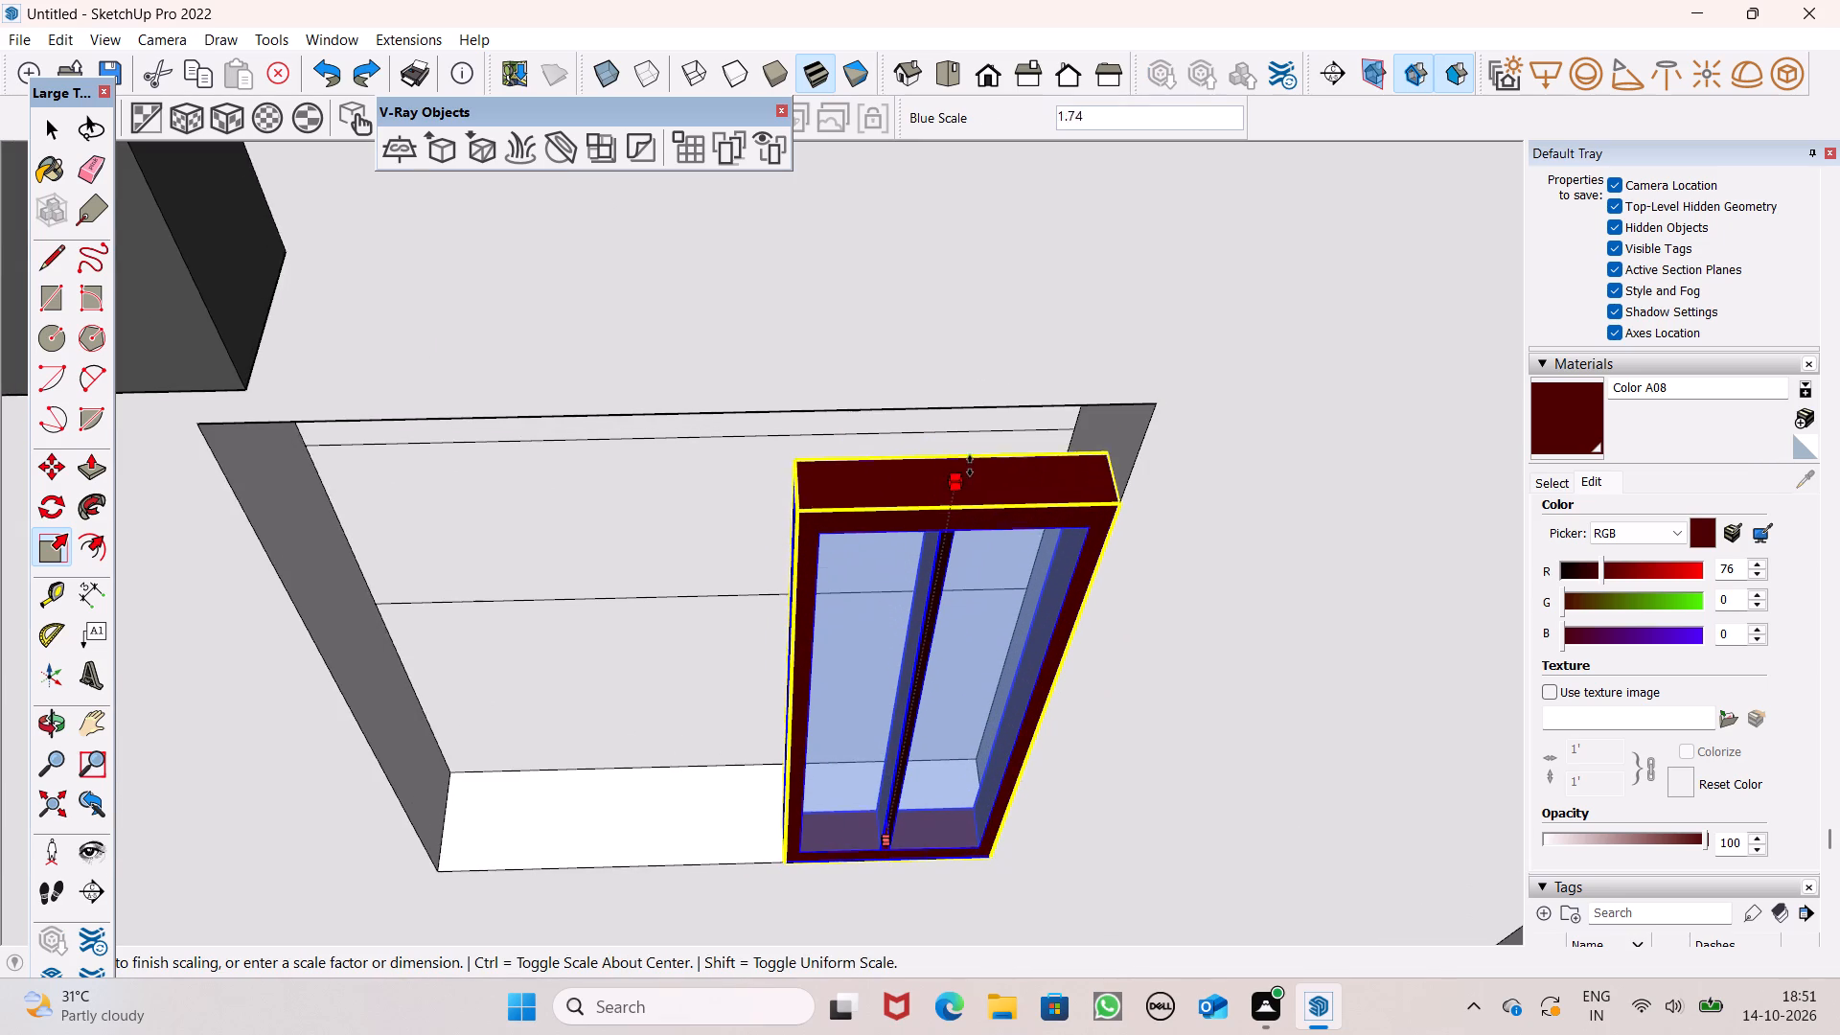
left_click_drag(970, 466, 987, 403)
scroll(927, 321, "down", 7)
middle_click_drag(901, 591, 1021, 593)
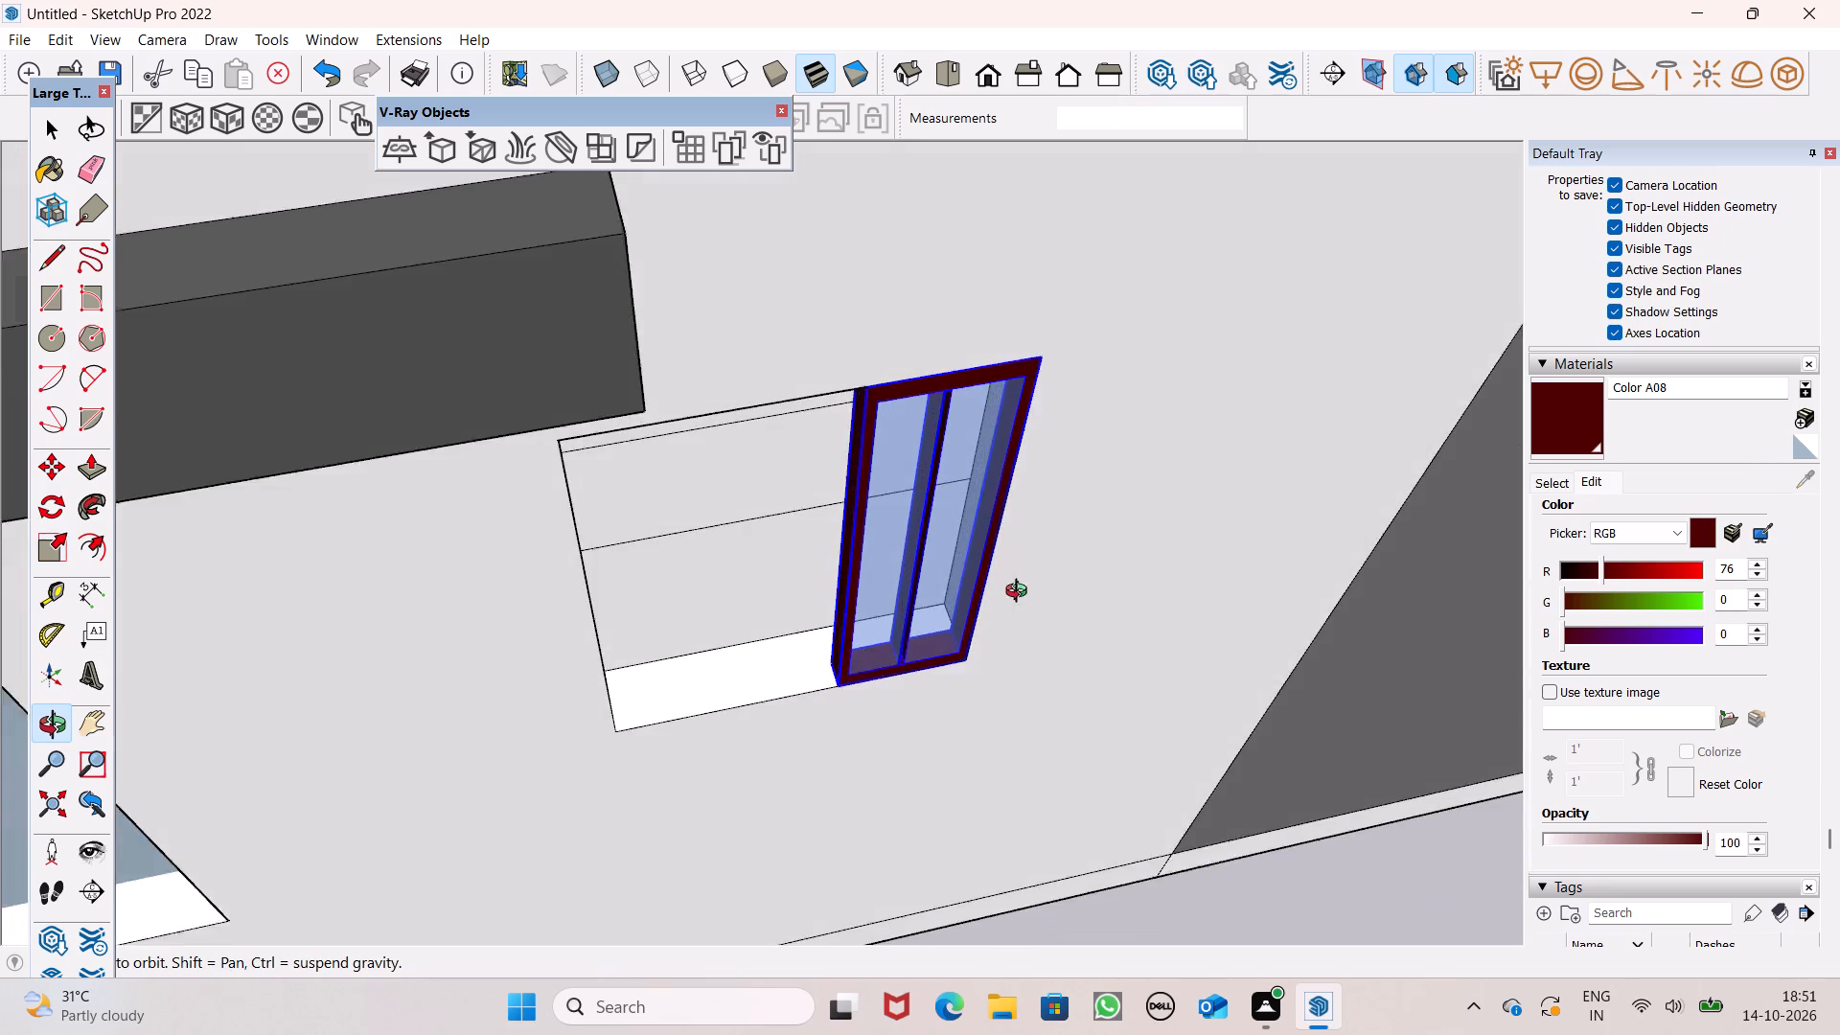
middle_click_drag(1021, 593, 1125, 523)
scroll(818, 573, "up", 1)
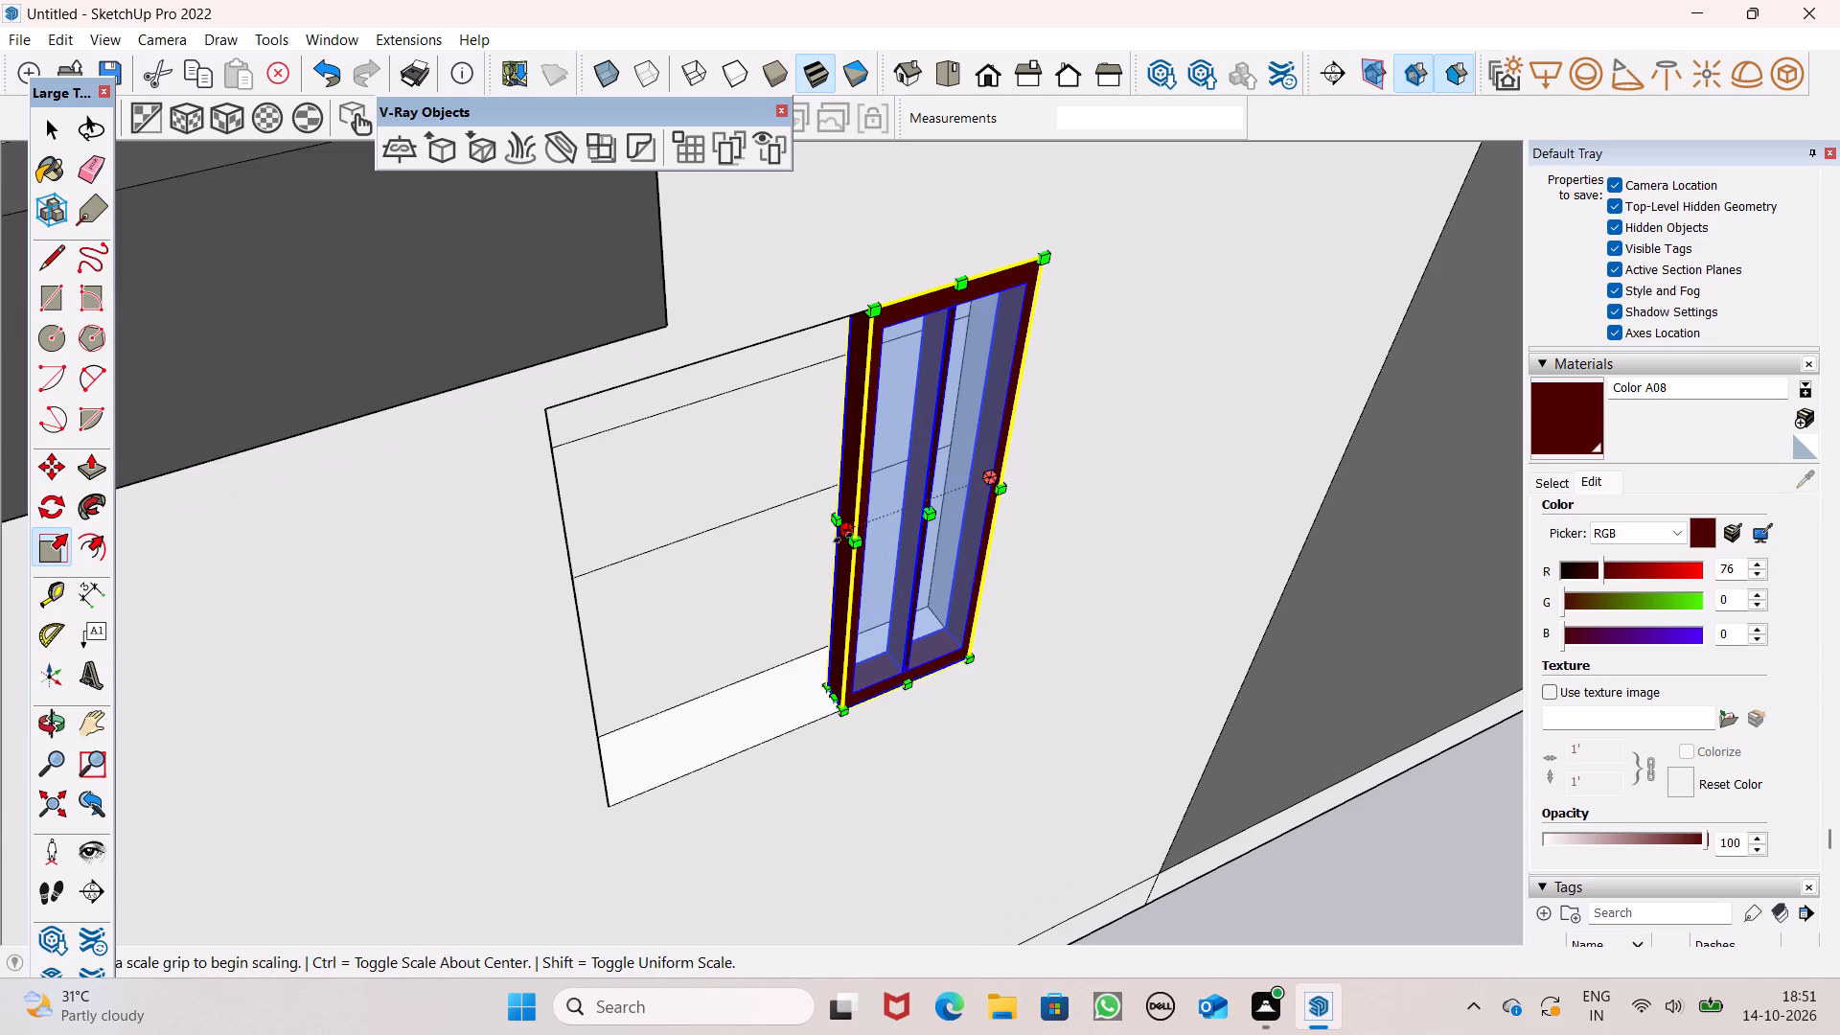
left_click_drag(843, 538, 586, 671)
scroll(941, 563, "down", 1)
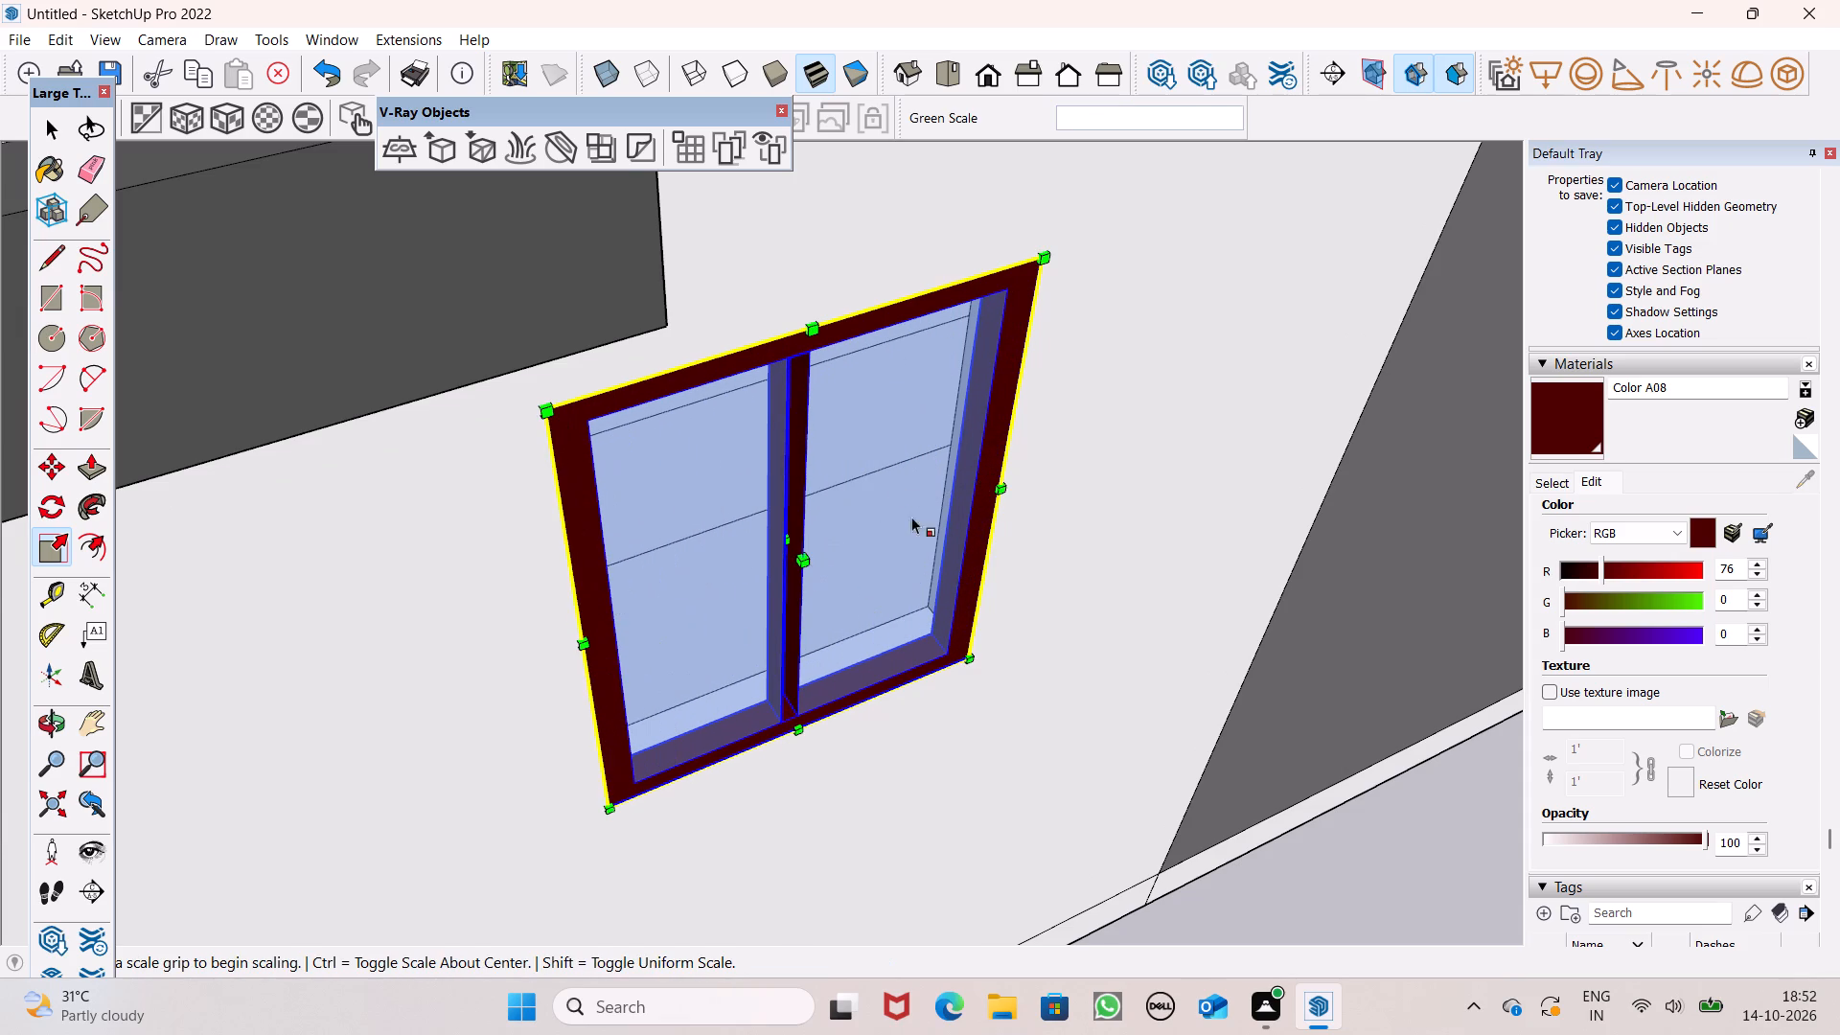
scroll(980, 456, "down", 1)
scroll(970, 581, "down", 6)
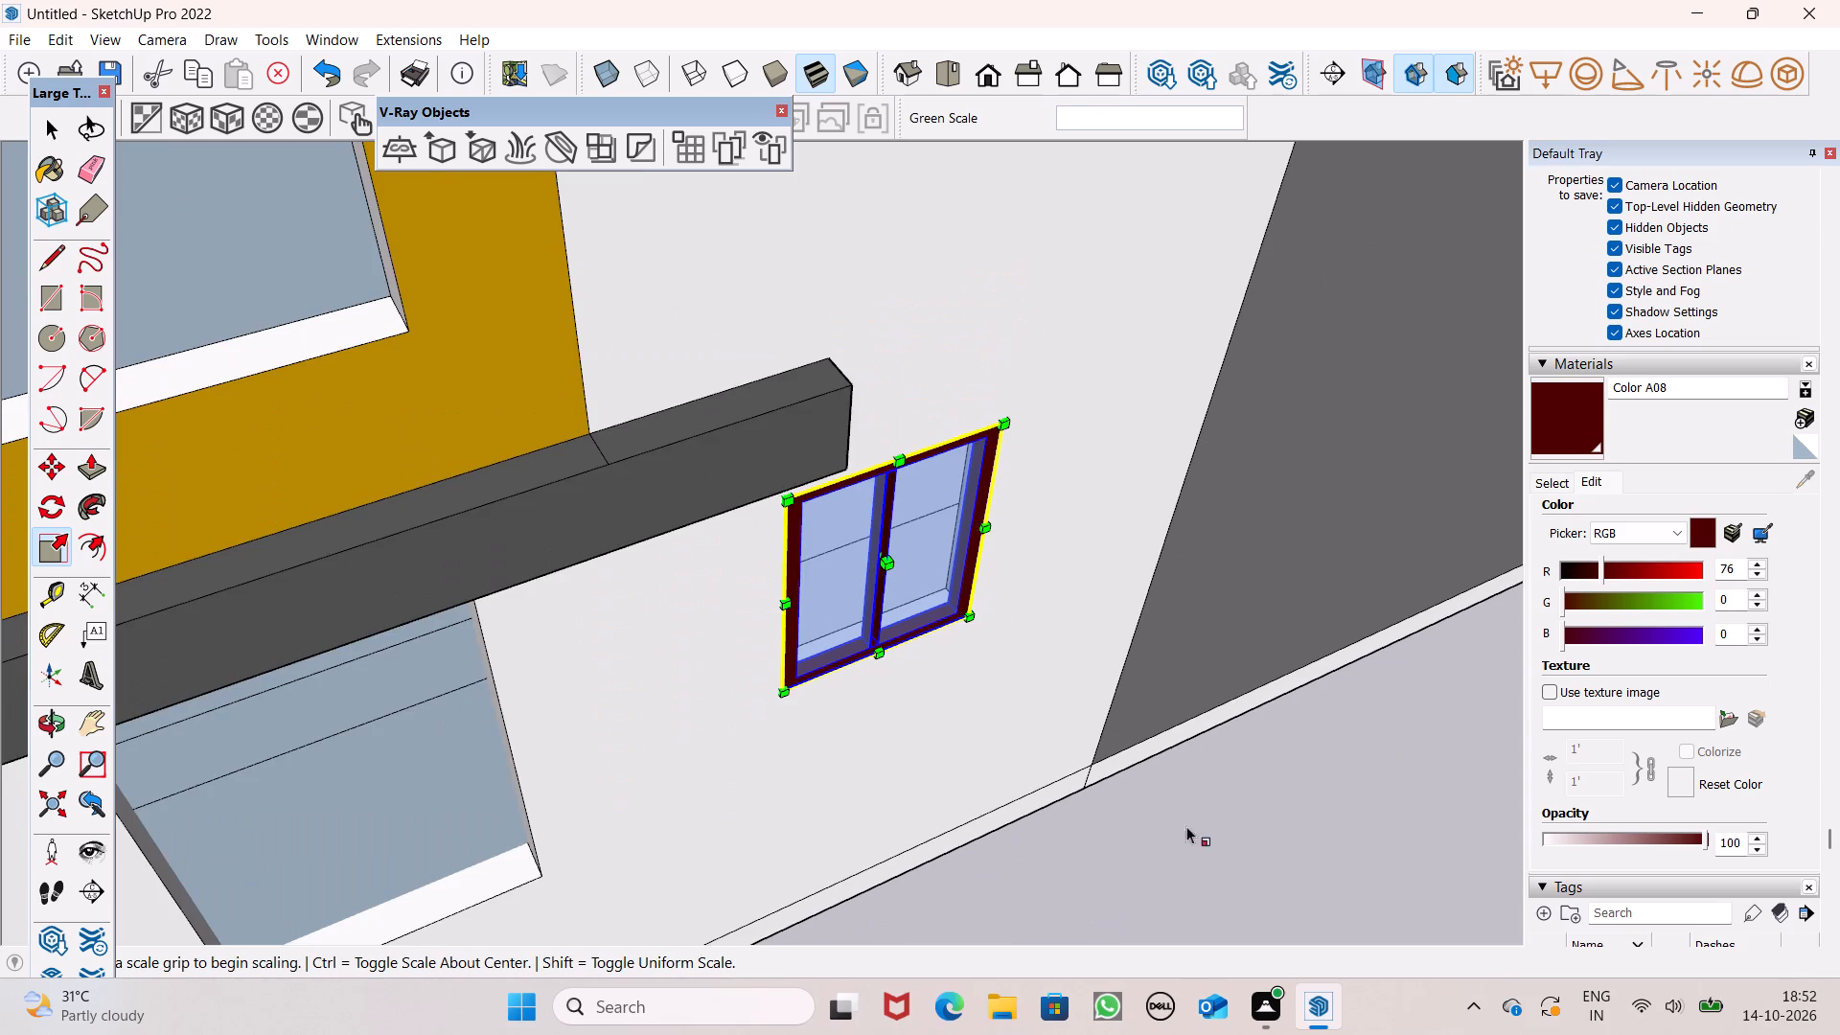
key("space")
Copy the window group about 8' 11 5/8" to the lower corner of the larger ground-floor opening beneath the grey frame.
scroll(1183, 795, "down", 2)
scroll(1161, 761, "up", 1)
scroll(1161, 761, "down", 1)
middle_click_drag(1181, 802, 904, 554)
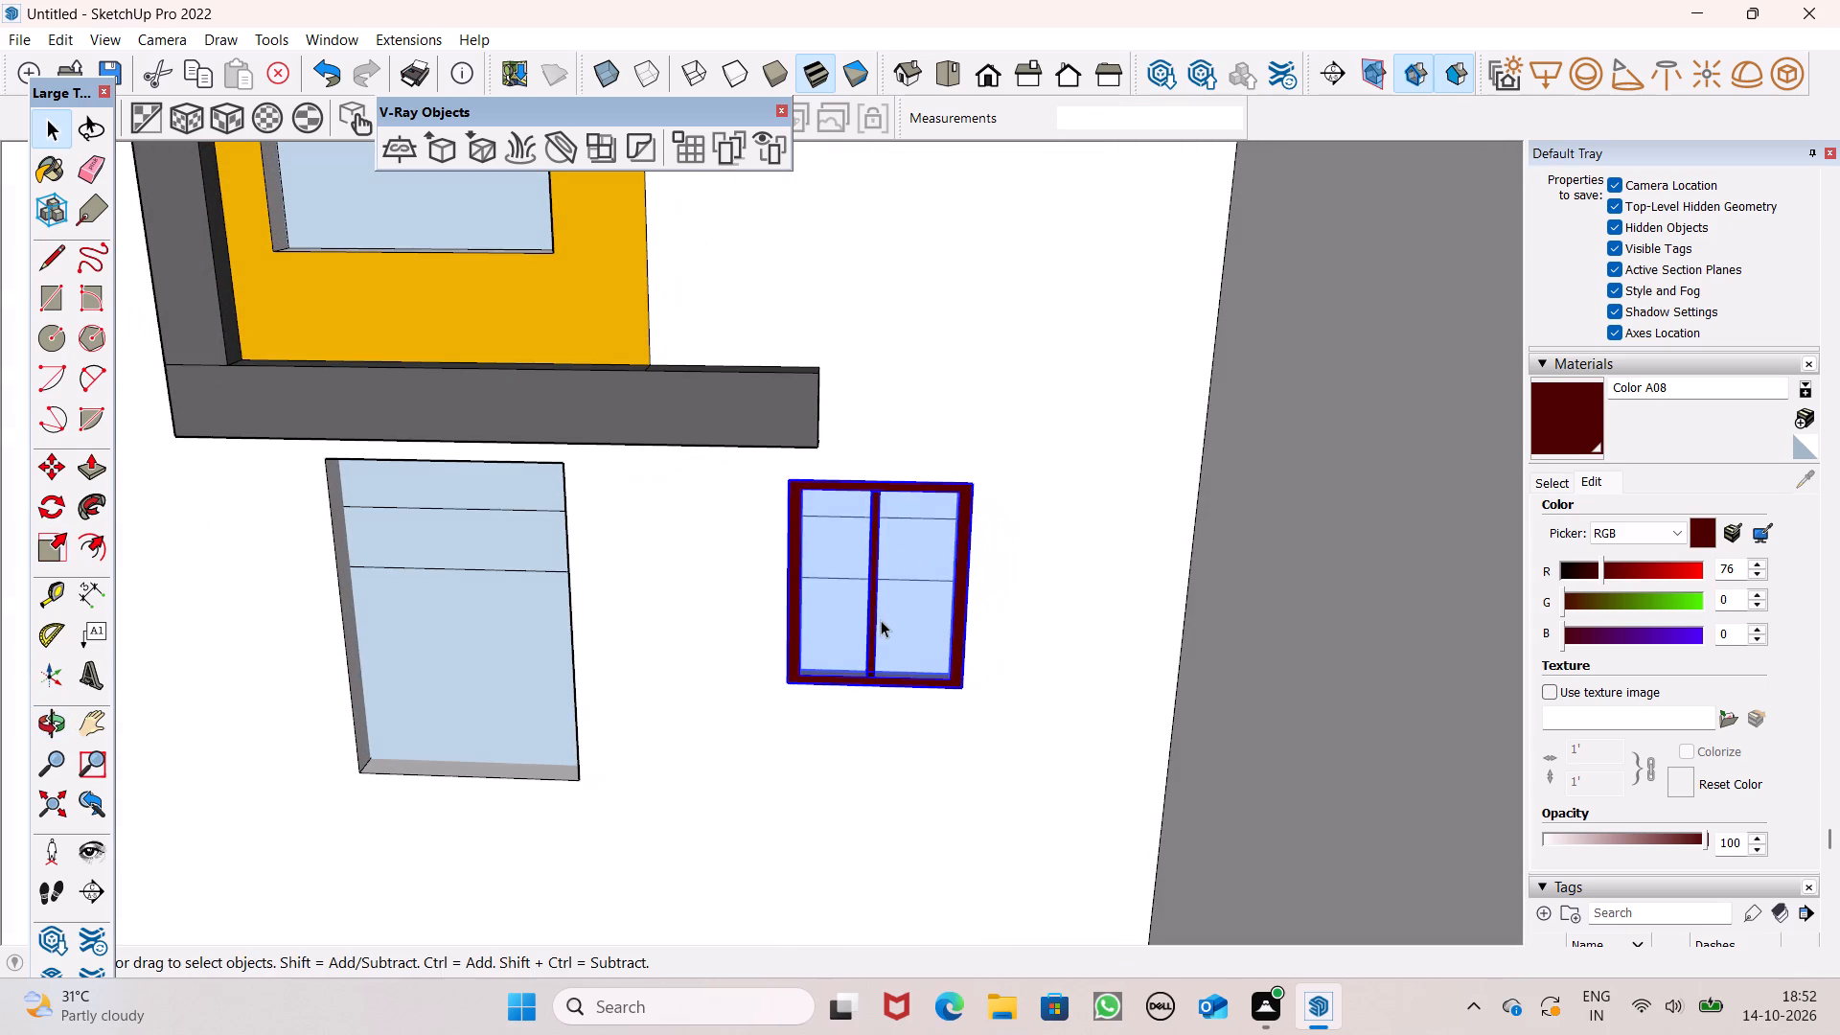
left_click(881, 620)
scroll(881, 620, "down", 1)
key("m")
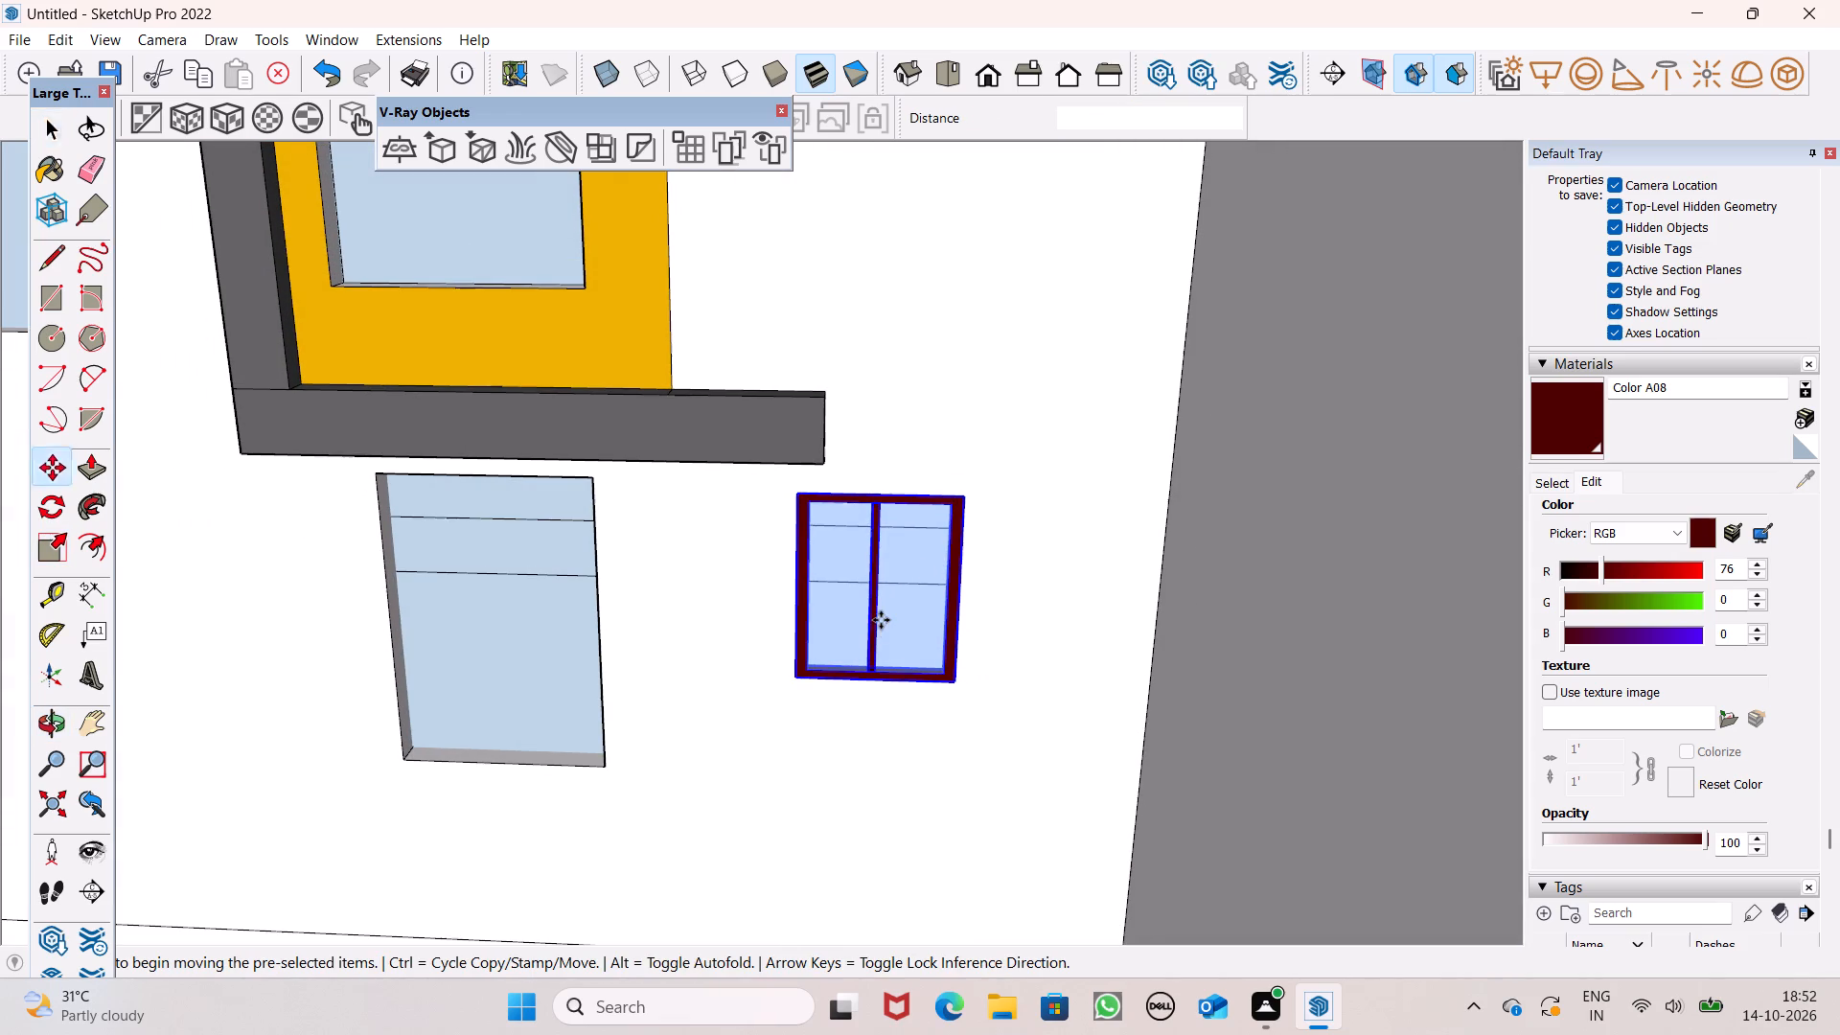
key("Return")
left_click_drag(954, 681, 716, 756)
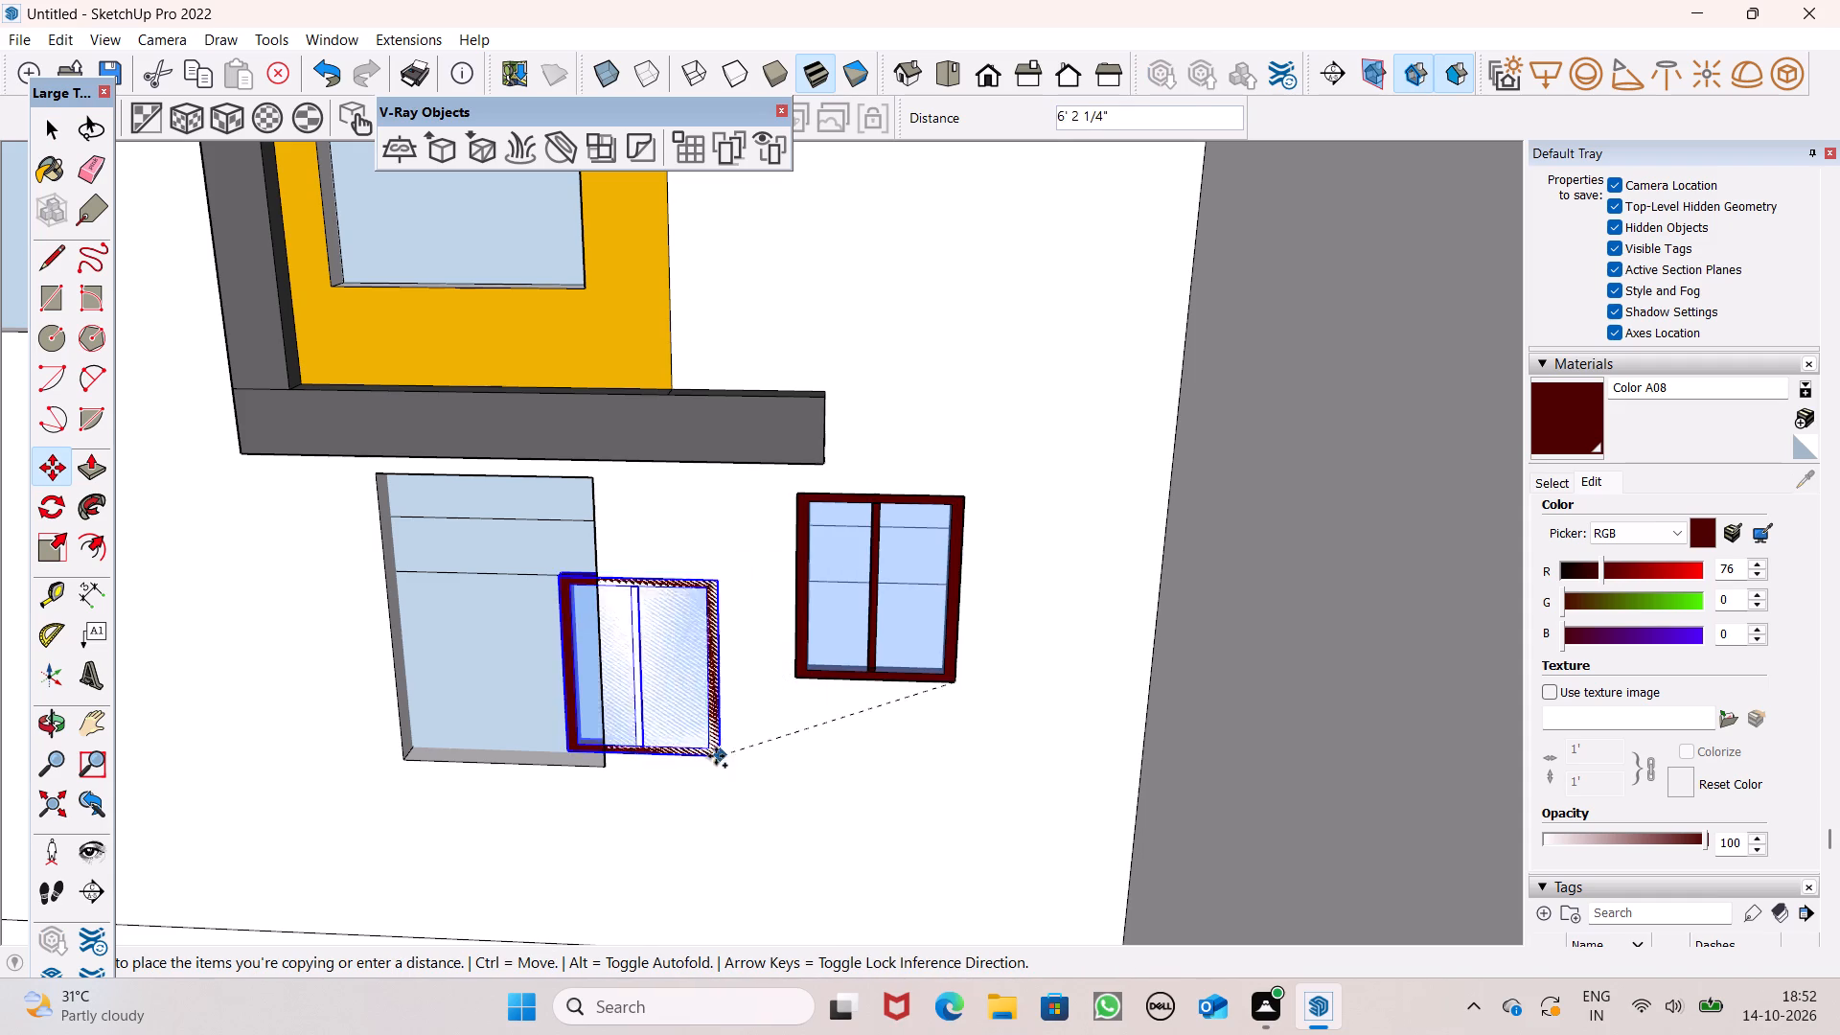
left_click_drag(716, 756, 607, 760)
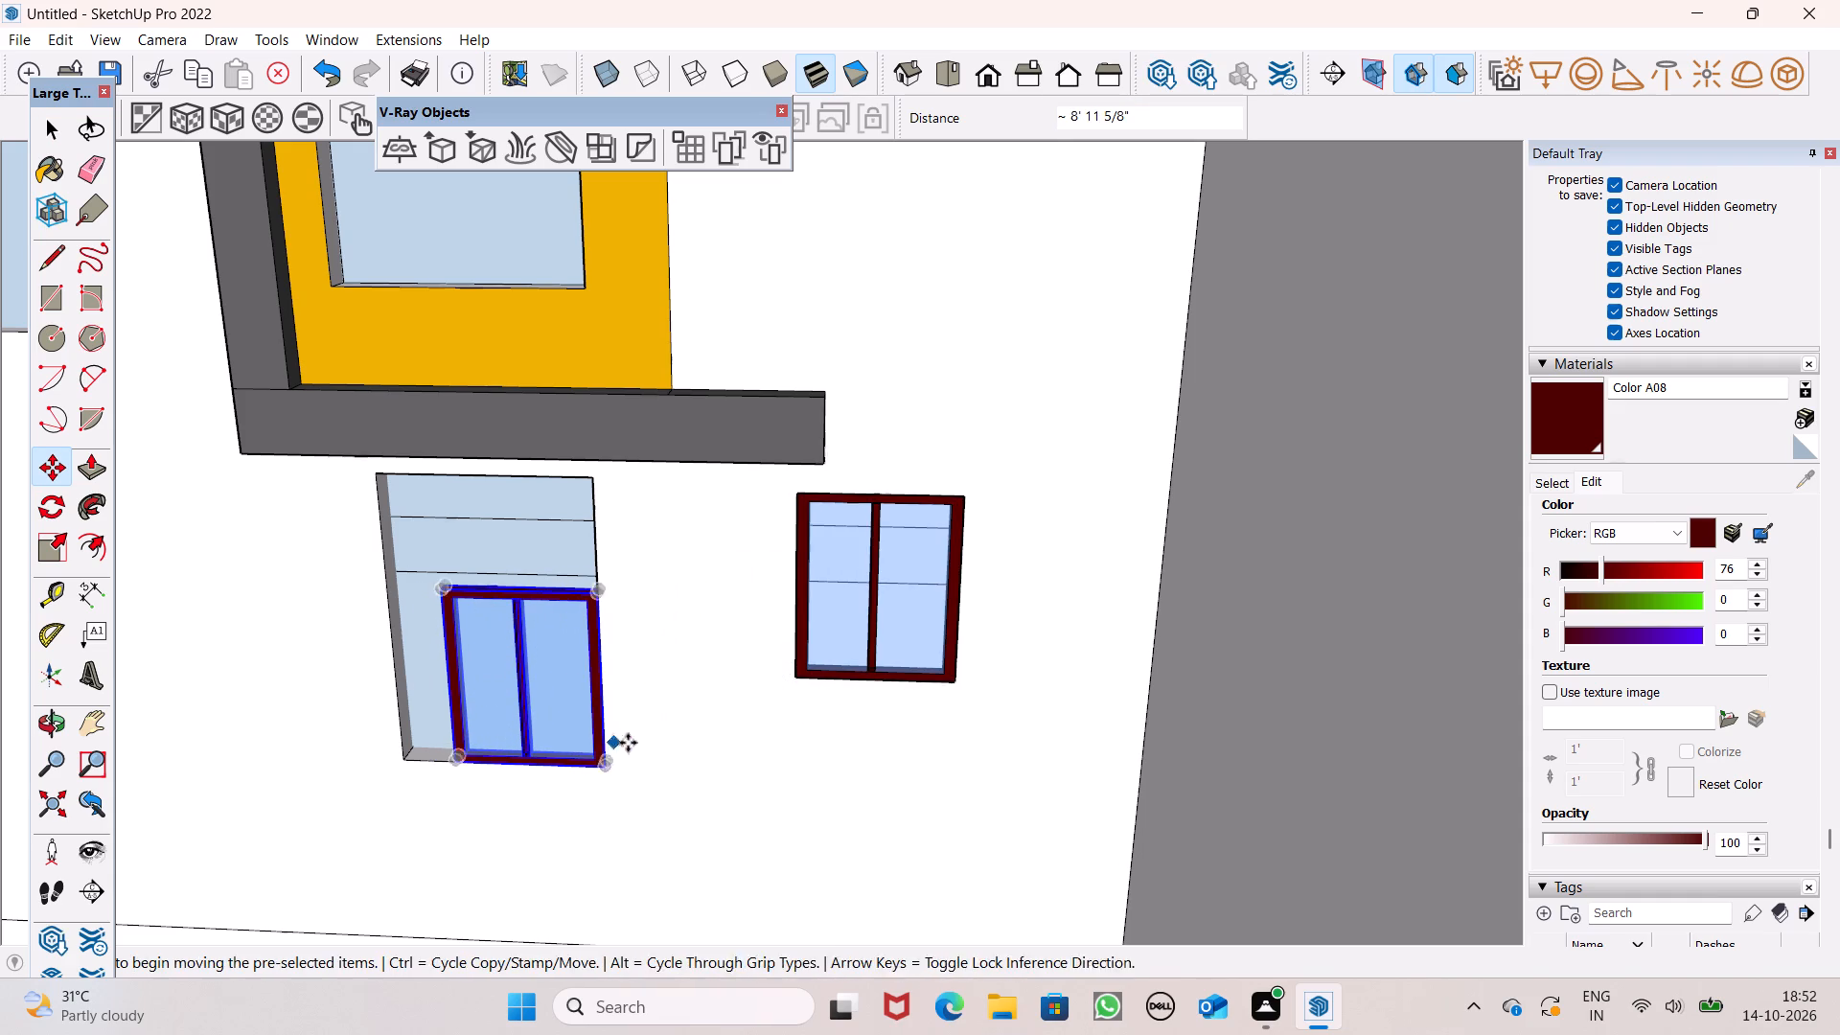
Stretch the copied window's height by a factor of about 1.62 to the larger ground-floor opening's top edge.
middle_click_drag(683, 760, 1023, 821)
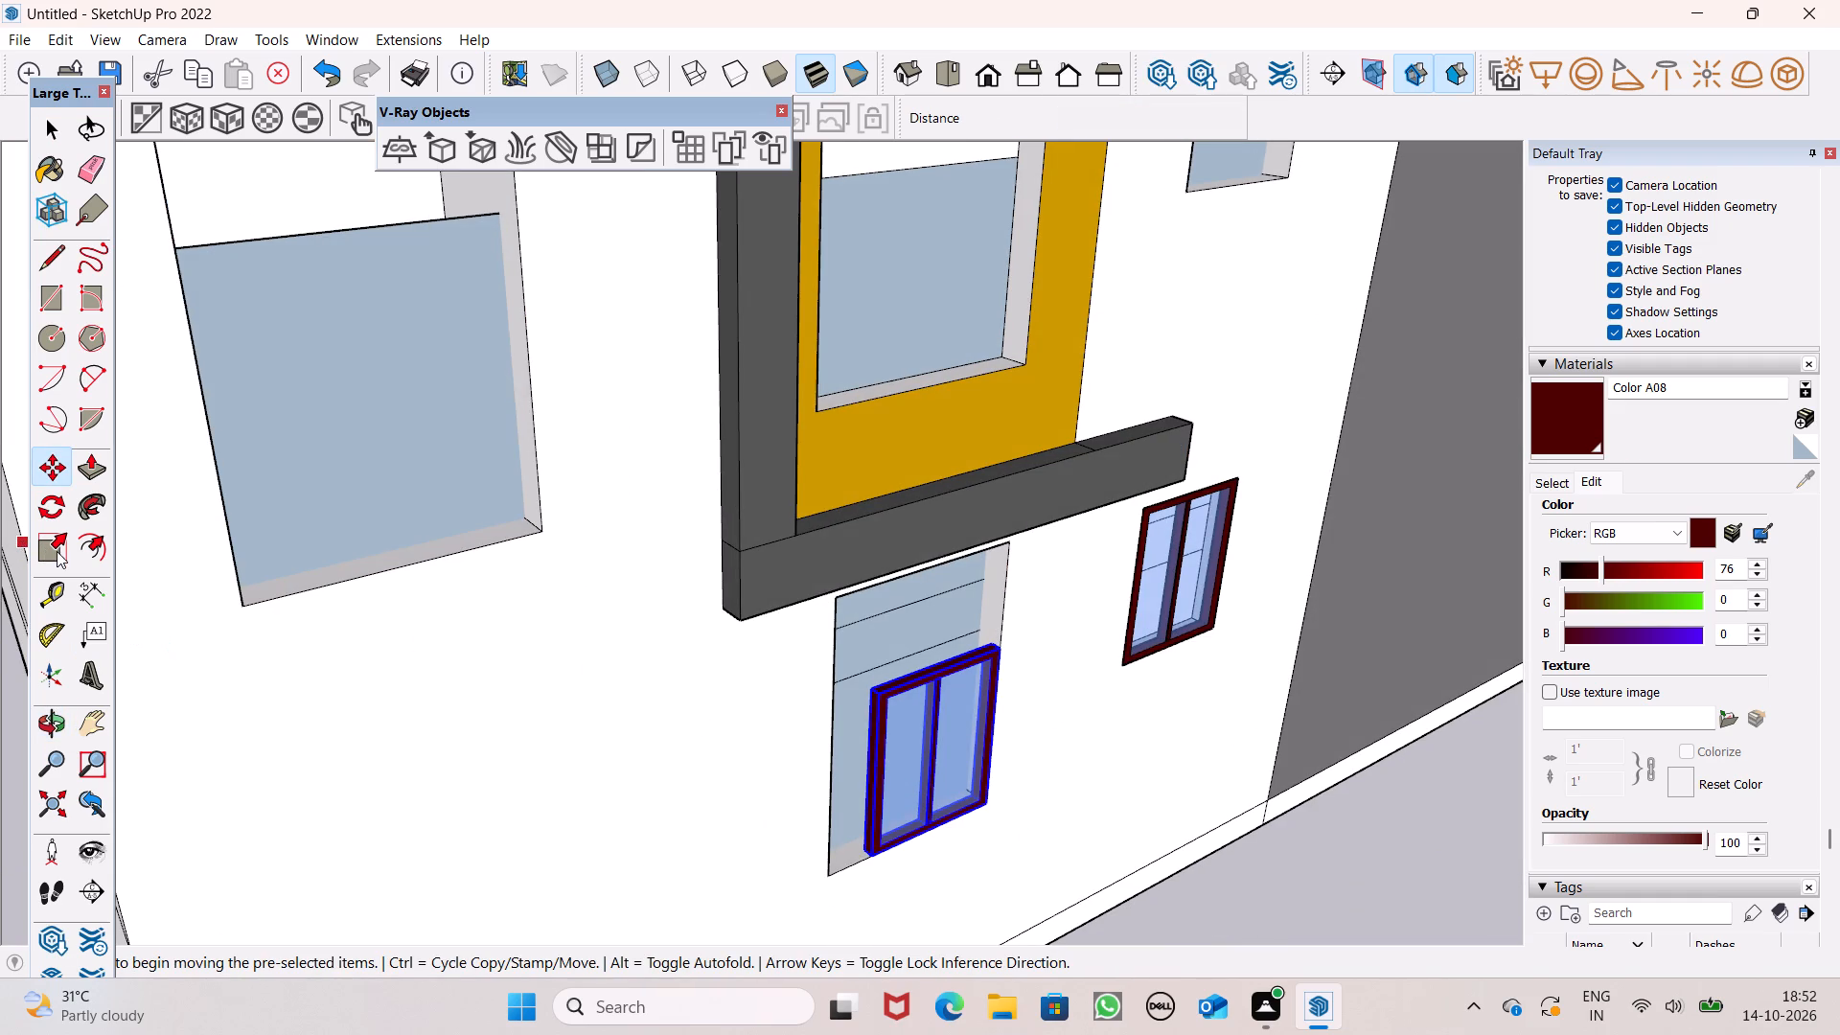
left_click(57, 551)
scroll(910, 656, "up", 6)
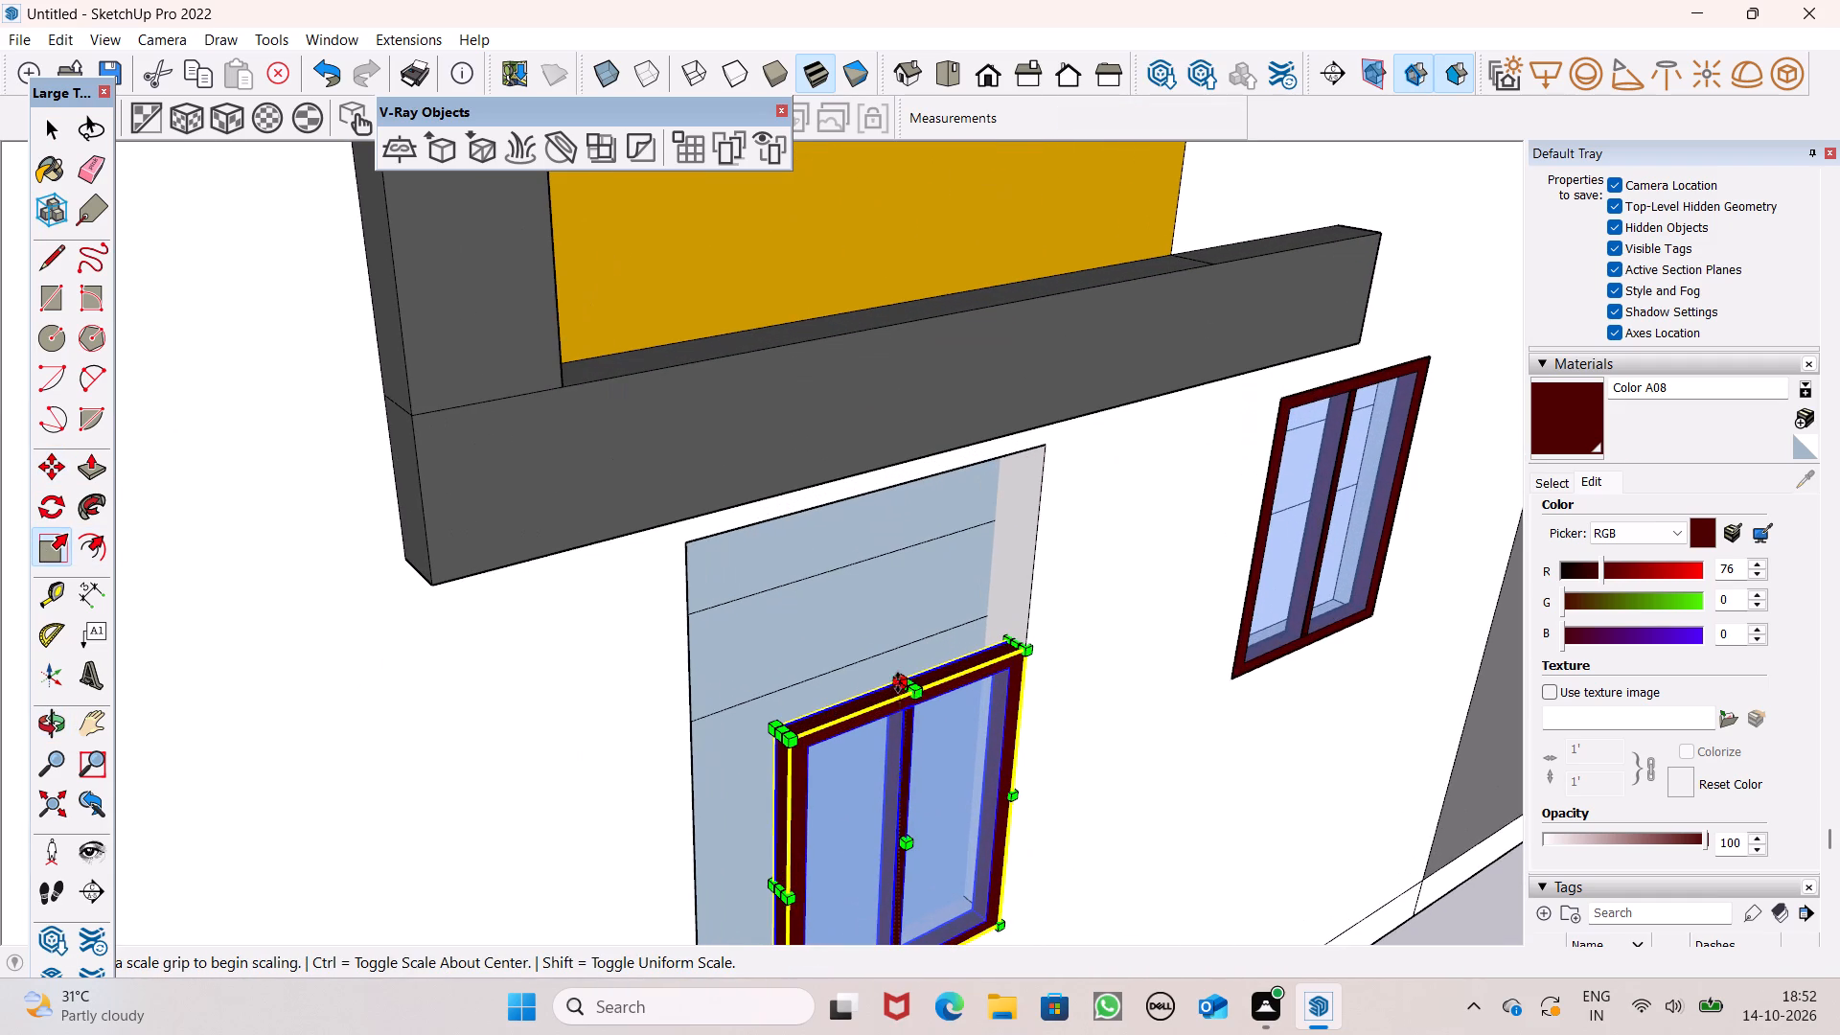
left_click_drag(905, 685, 863, 501)
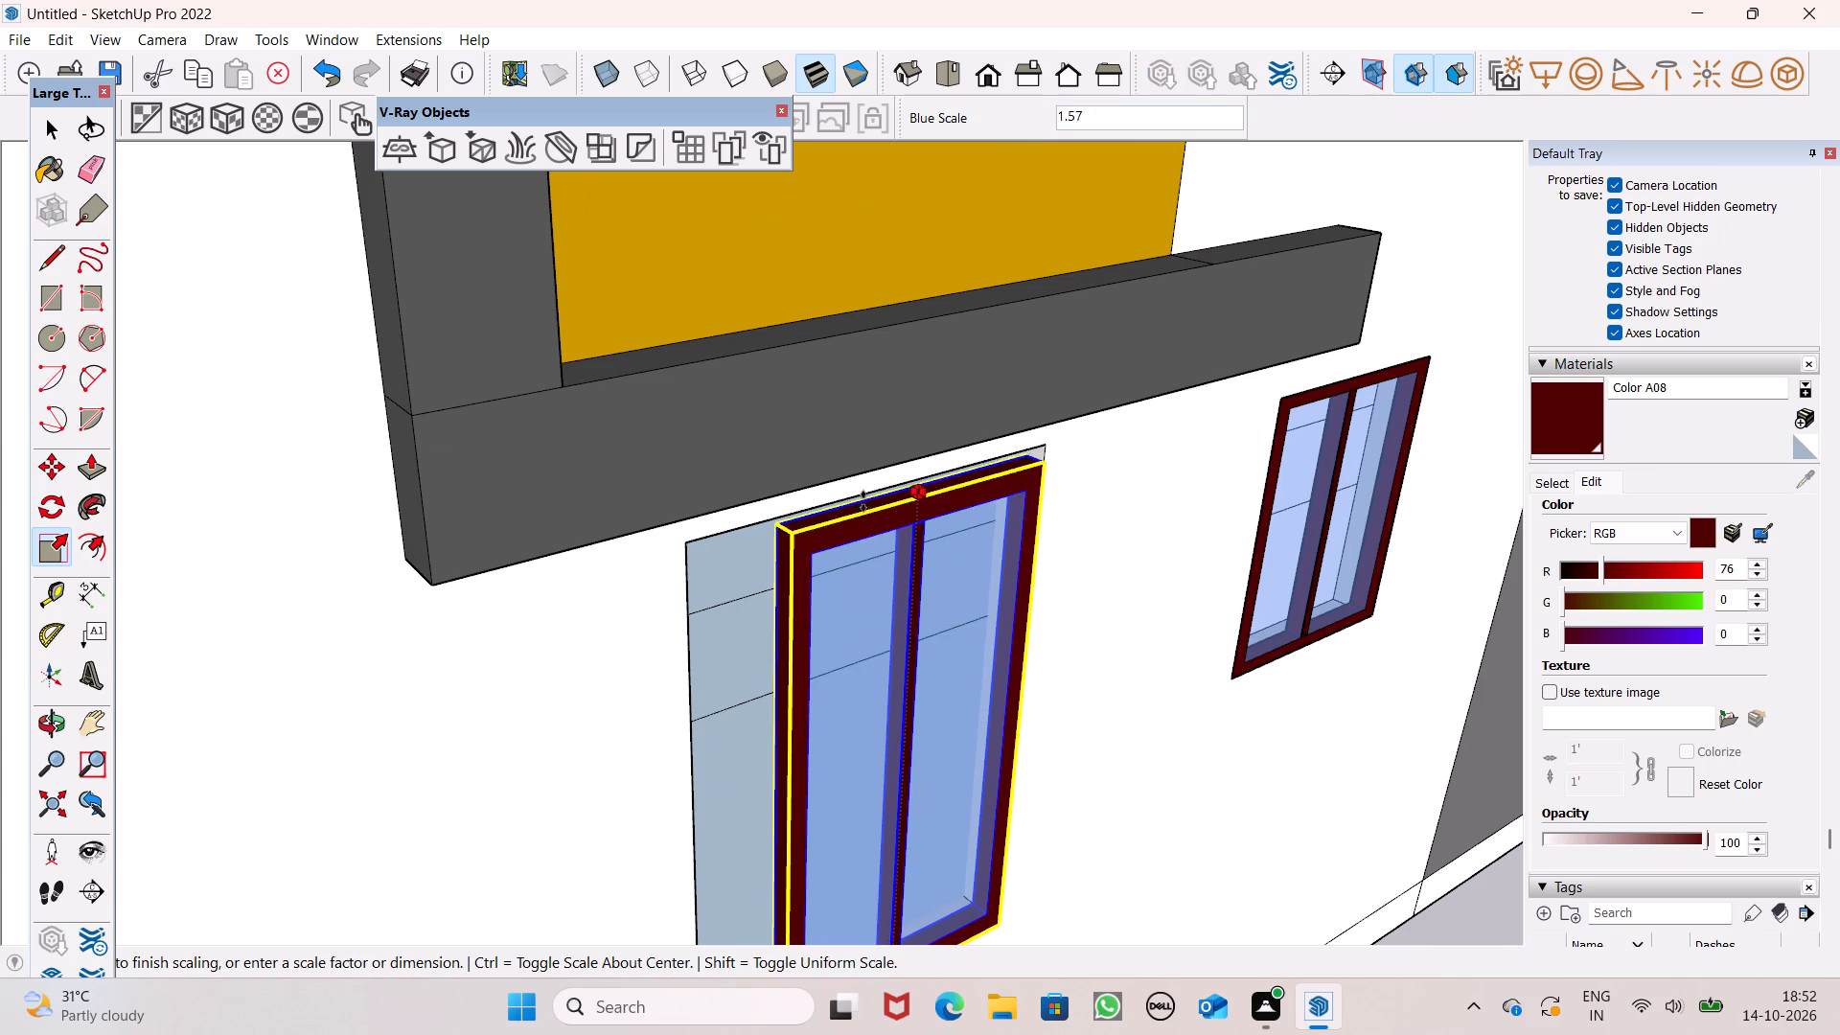
left_click_drag(863, 501, 863, 496)
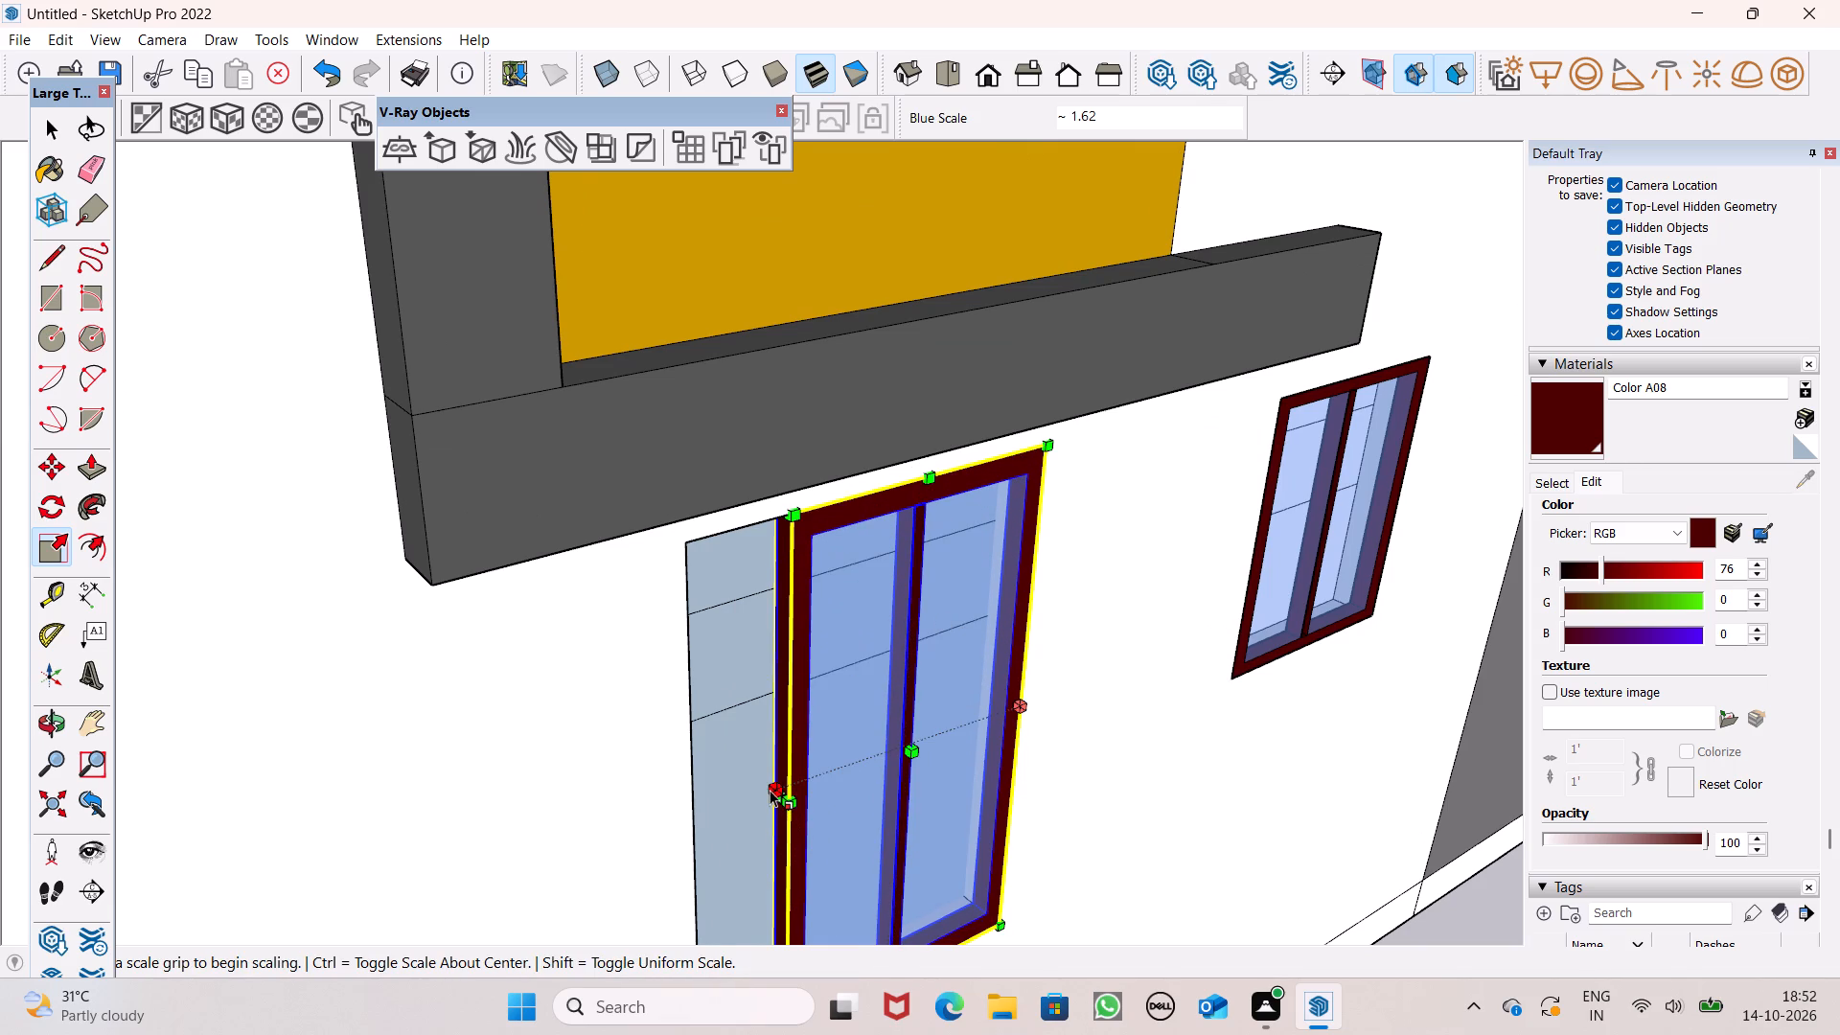
Widen the copied window to the far side edge of the larger ground-floor opening, undoing the first overshooting stretch.
left_click_drag(774, 794, 678, 826)
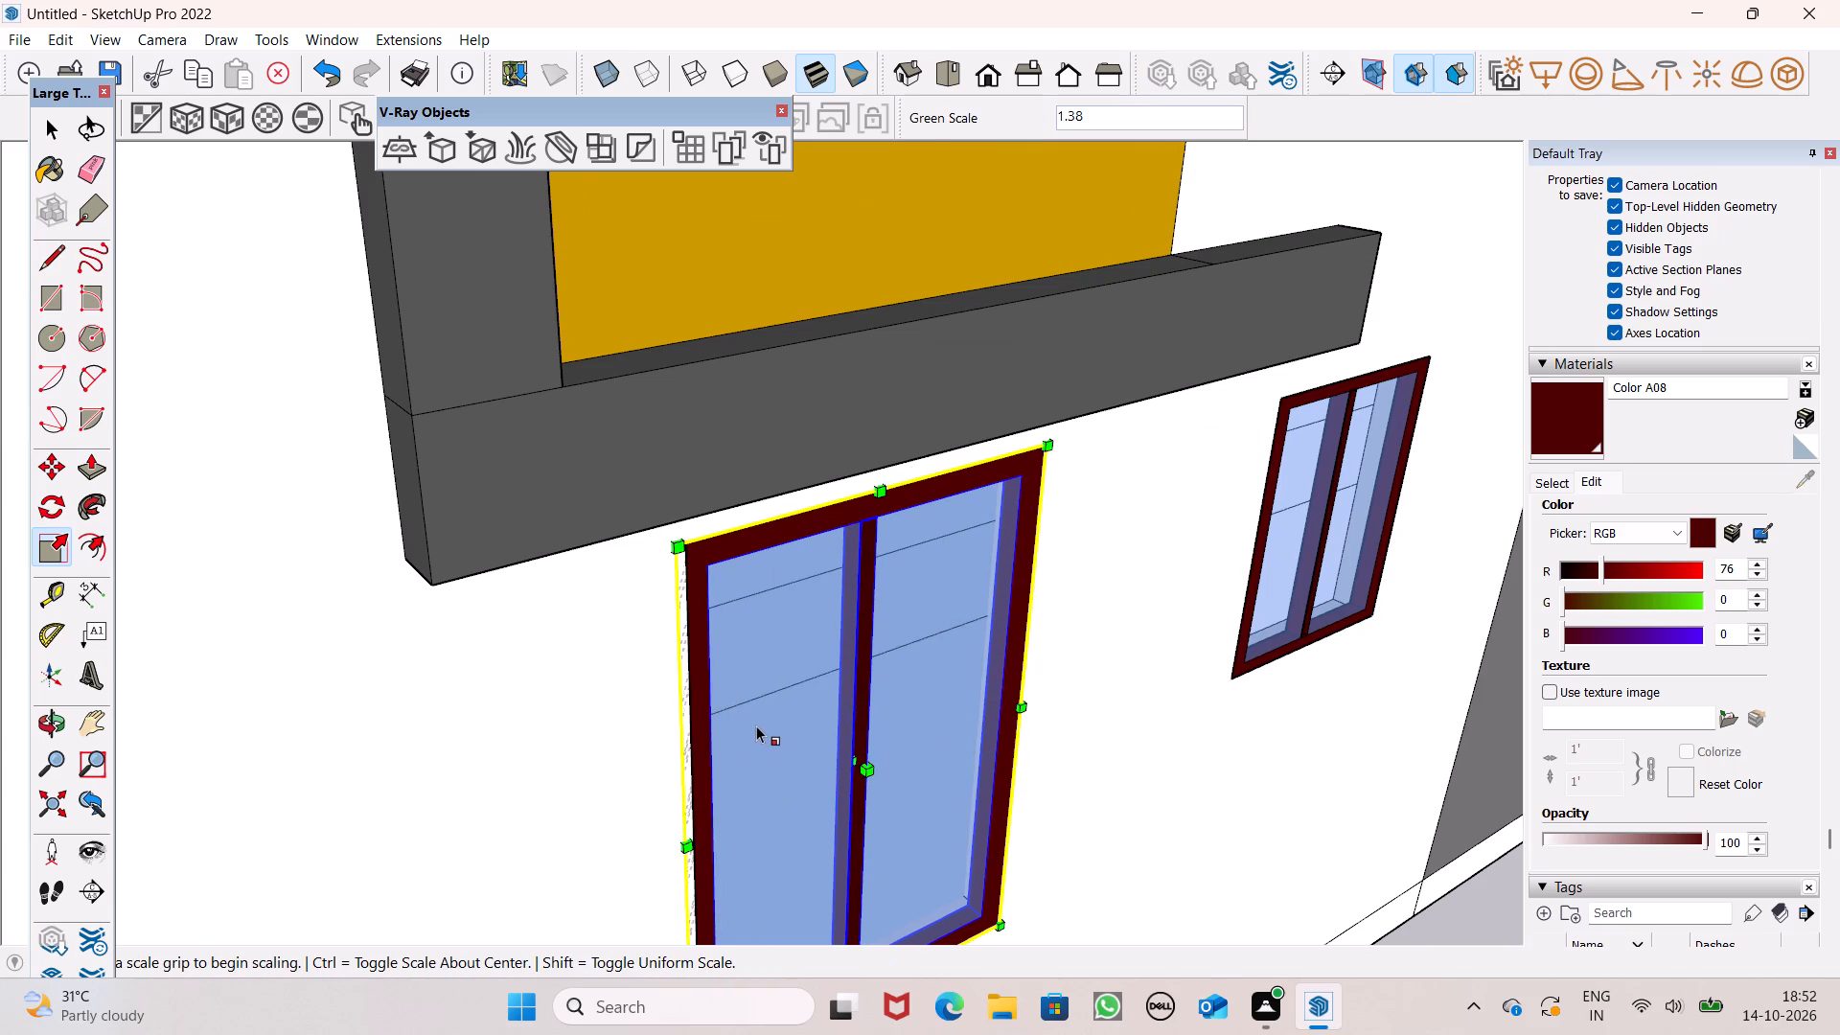
key("ctrl+z")
scroll(793, 740, "down", 2)
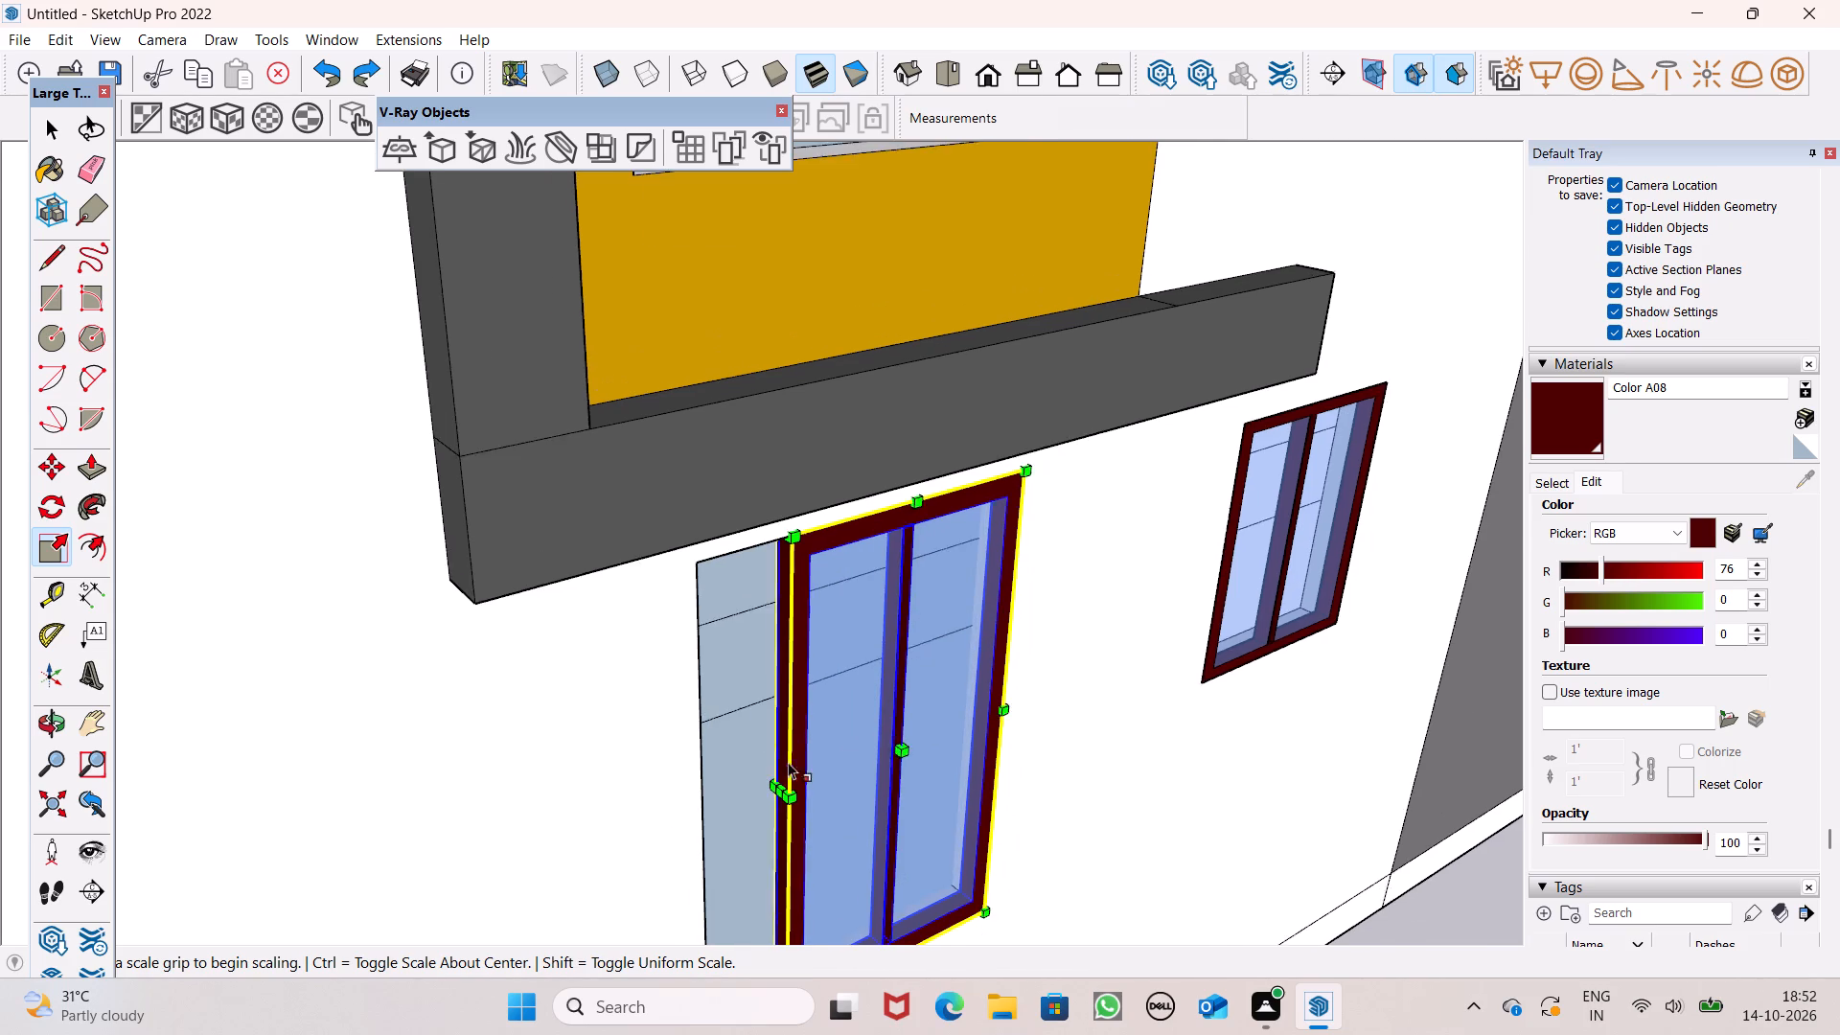
scroll(757, 810, "up", 2)
left_click_drag(785, 782, 743, 806)
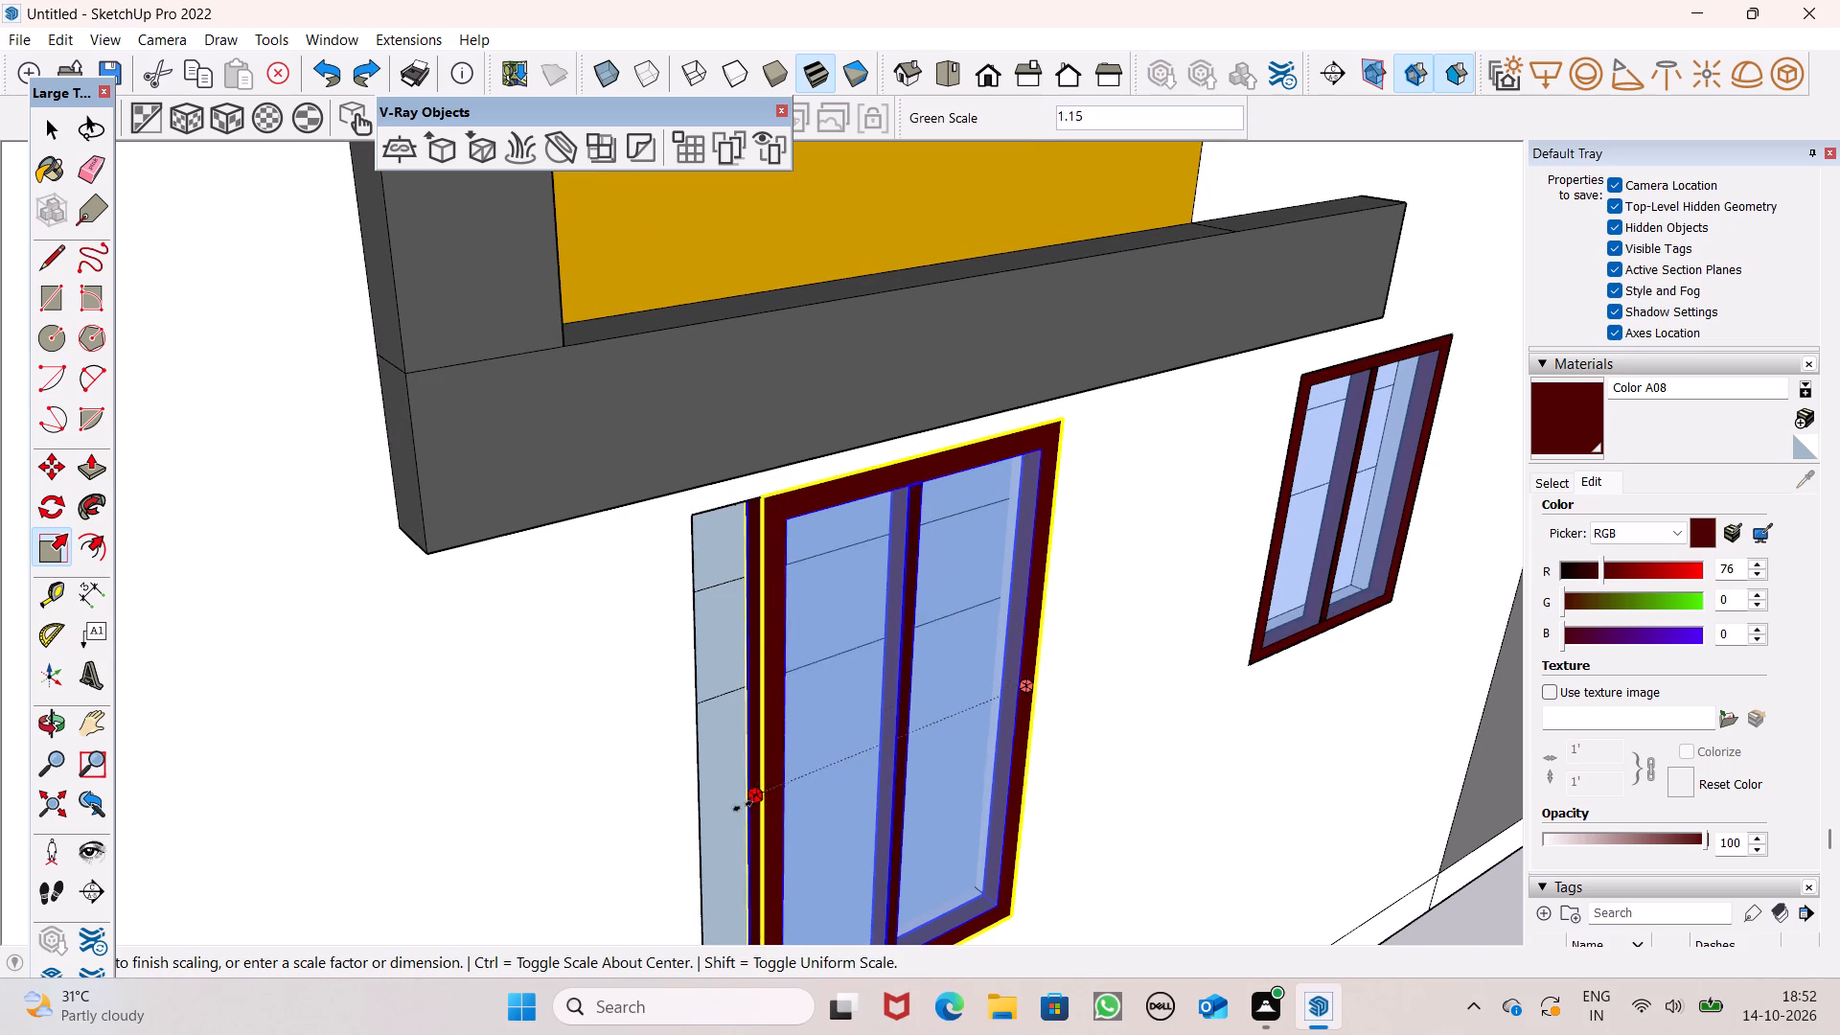
left_click_drag(743, 806, 692, 825)
scroll(759, 680, "down", 2)
key("space")
Copy the larger ground-floor window about 11' 10 1/16" up to the lower corner of the opening in the yellow panel.
scroll(987, 467, "down", 13)
scroll(987, 467, "up", 1)
scroll(987, 467, "down", 2)
middle_click_drag(1071, 590, 983, 613)
scroll(1019, 540, "up", 2)
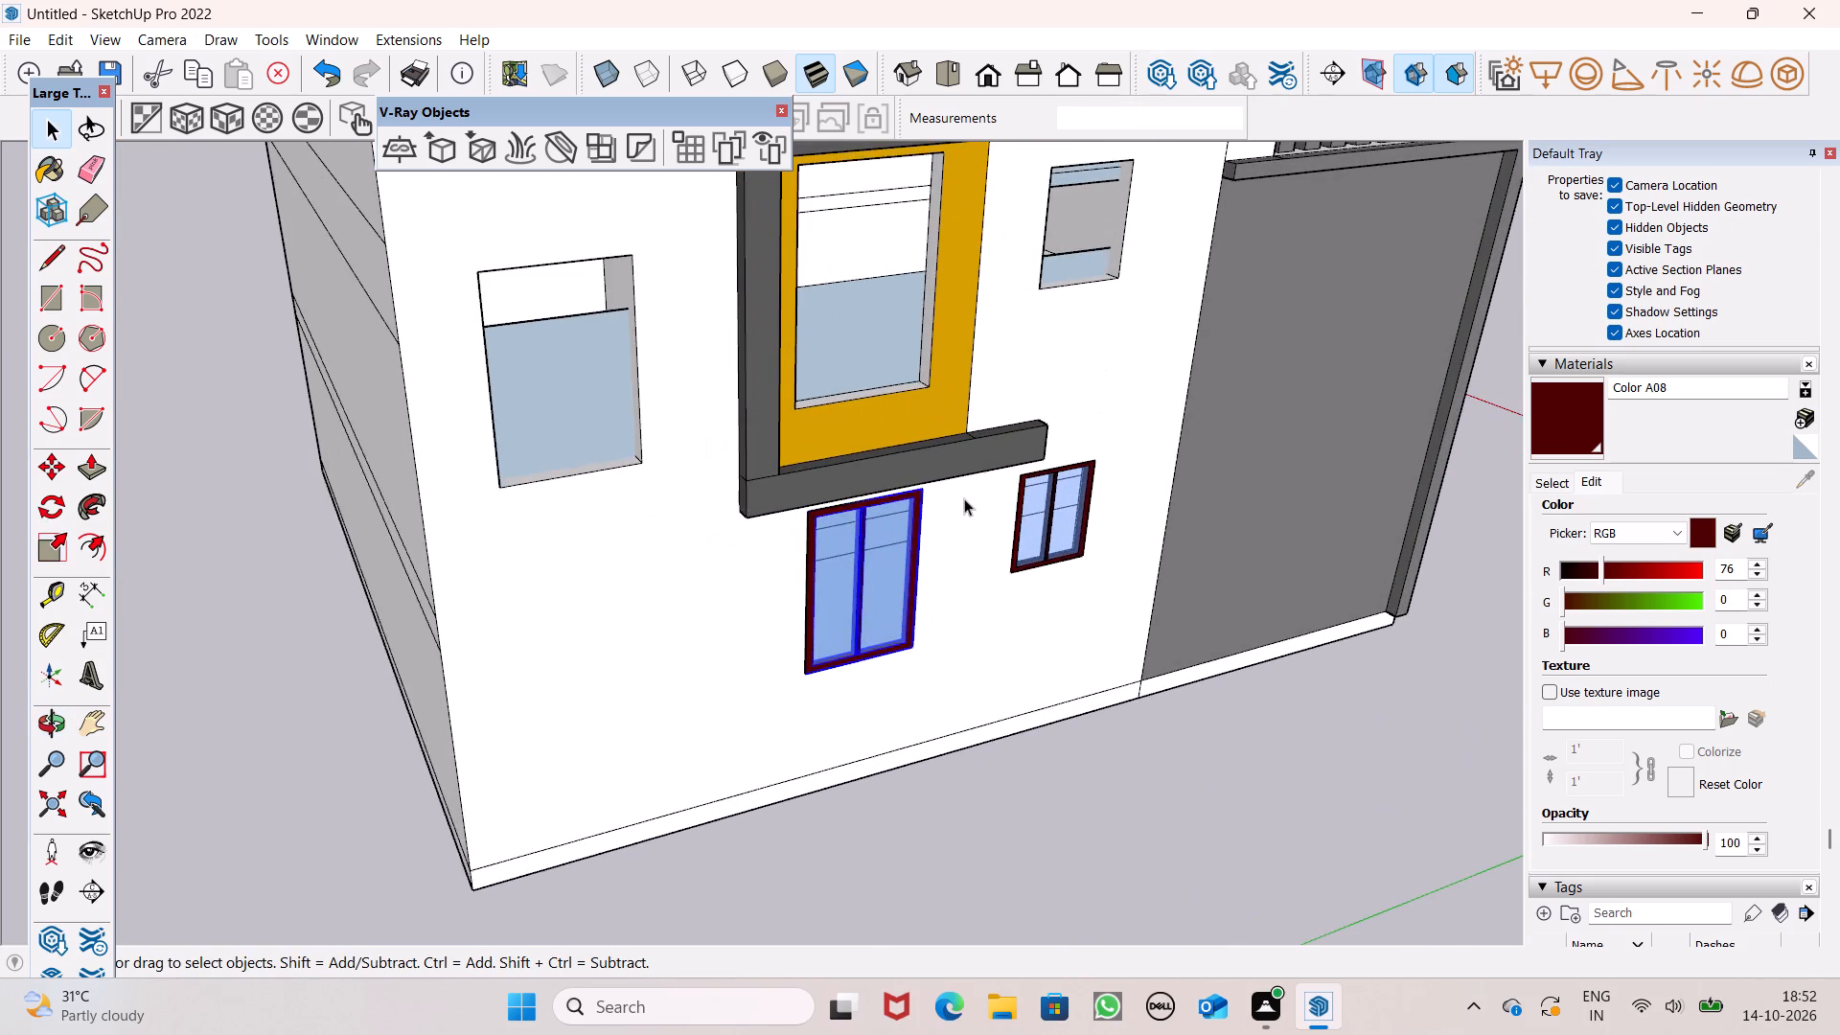
scroll(964, 498, "down", 3)
key("m")
key("Return")
left_click_drag(927, 613, 931, 422)
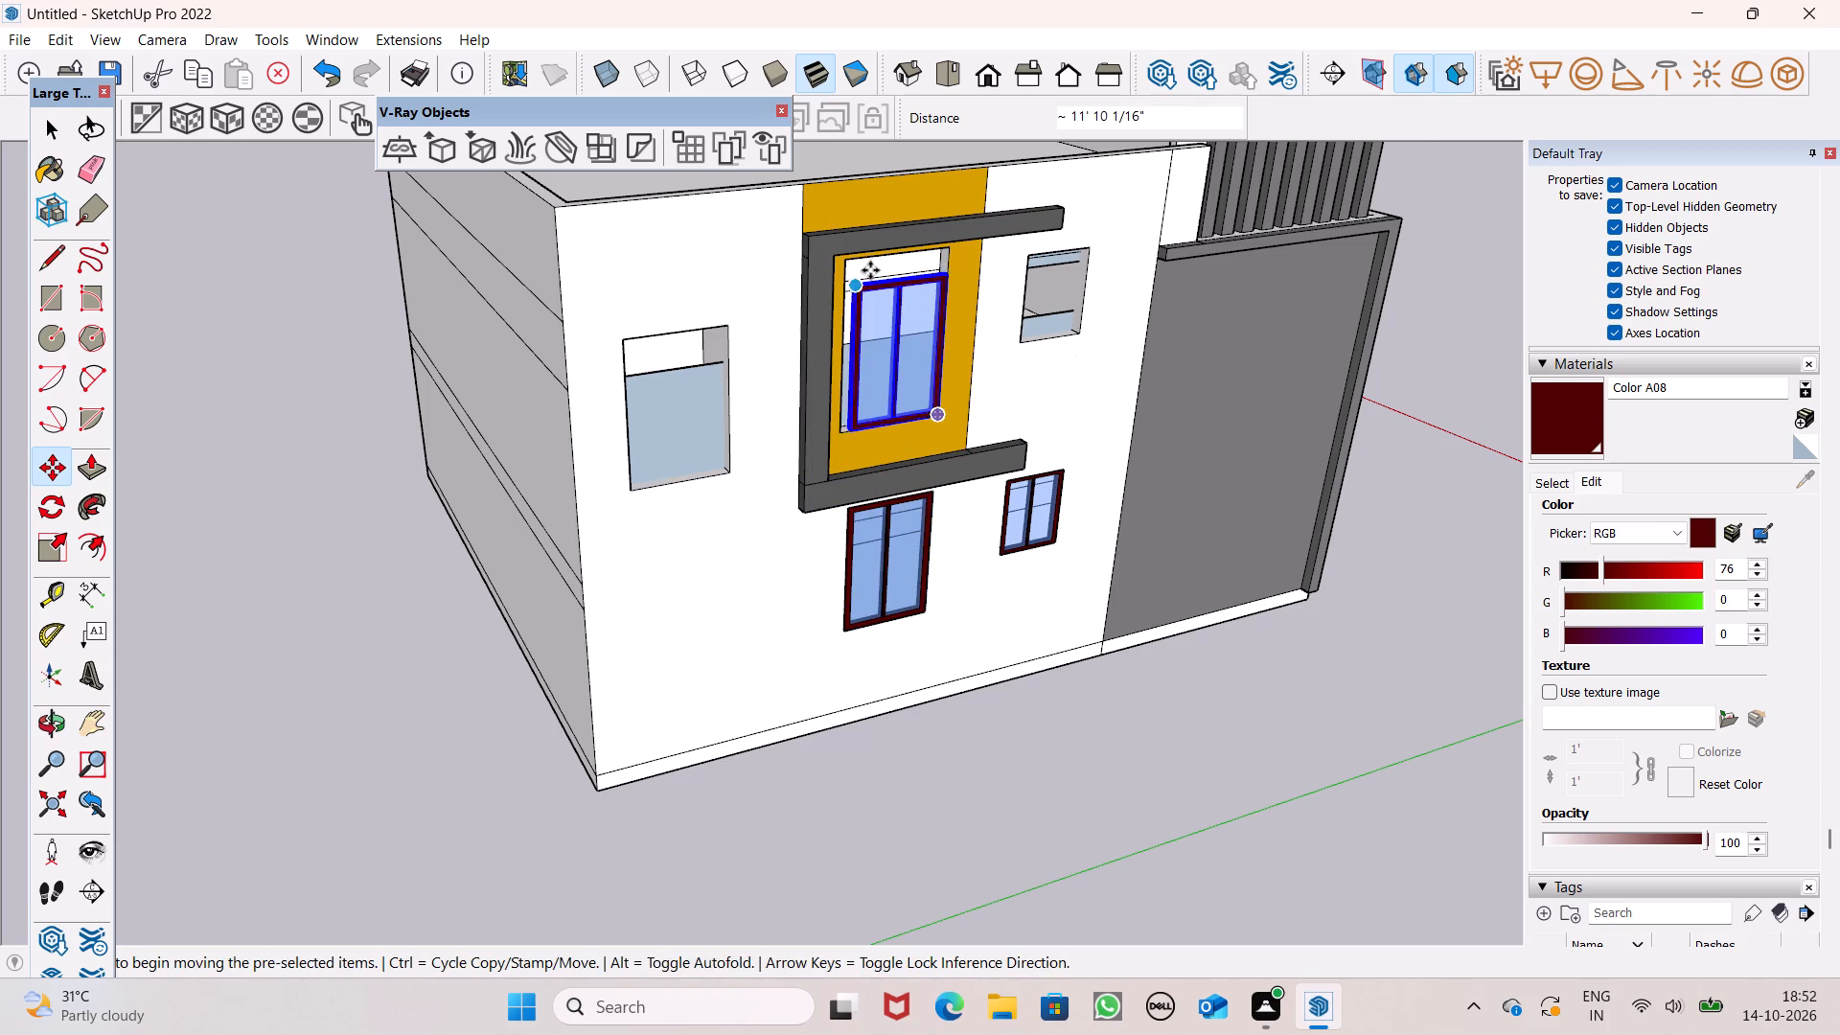
Widen the yellow panel's window by a factor of about 1.12 to the opening's far side edge.
scroll(870, 269, "up", 5)
scroll(997, 104, "up", 6)
scroll(914, 218, "up", 3)
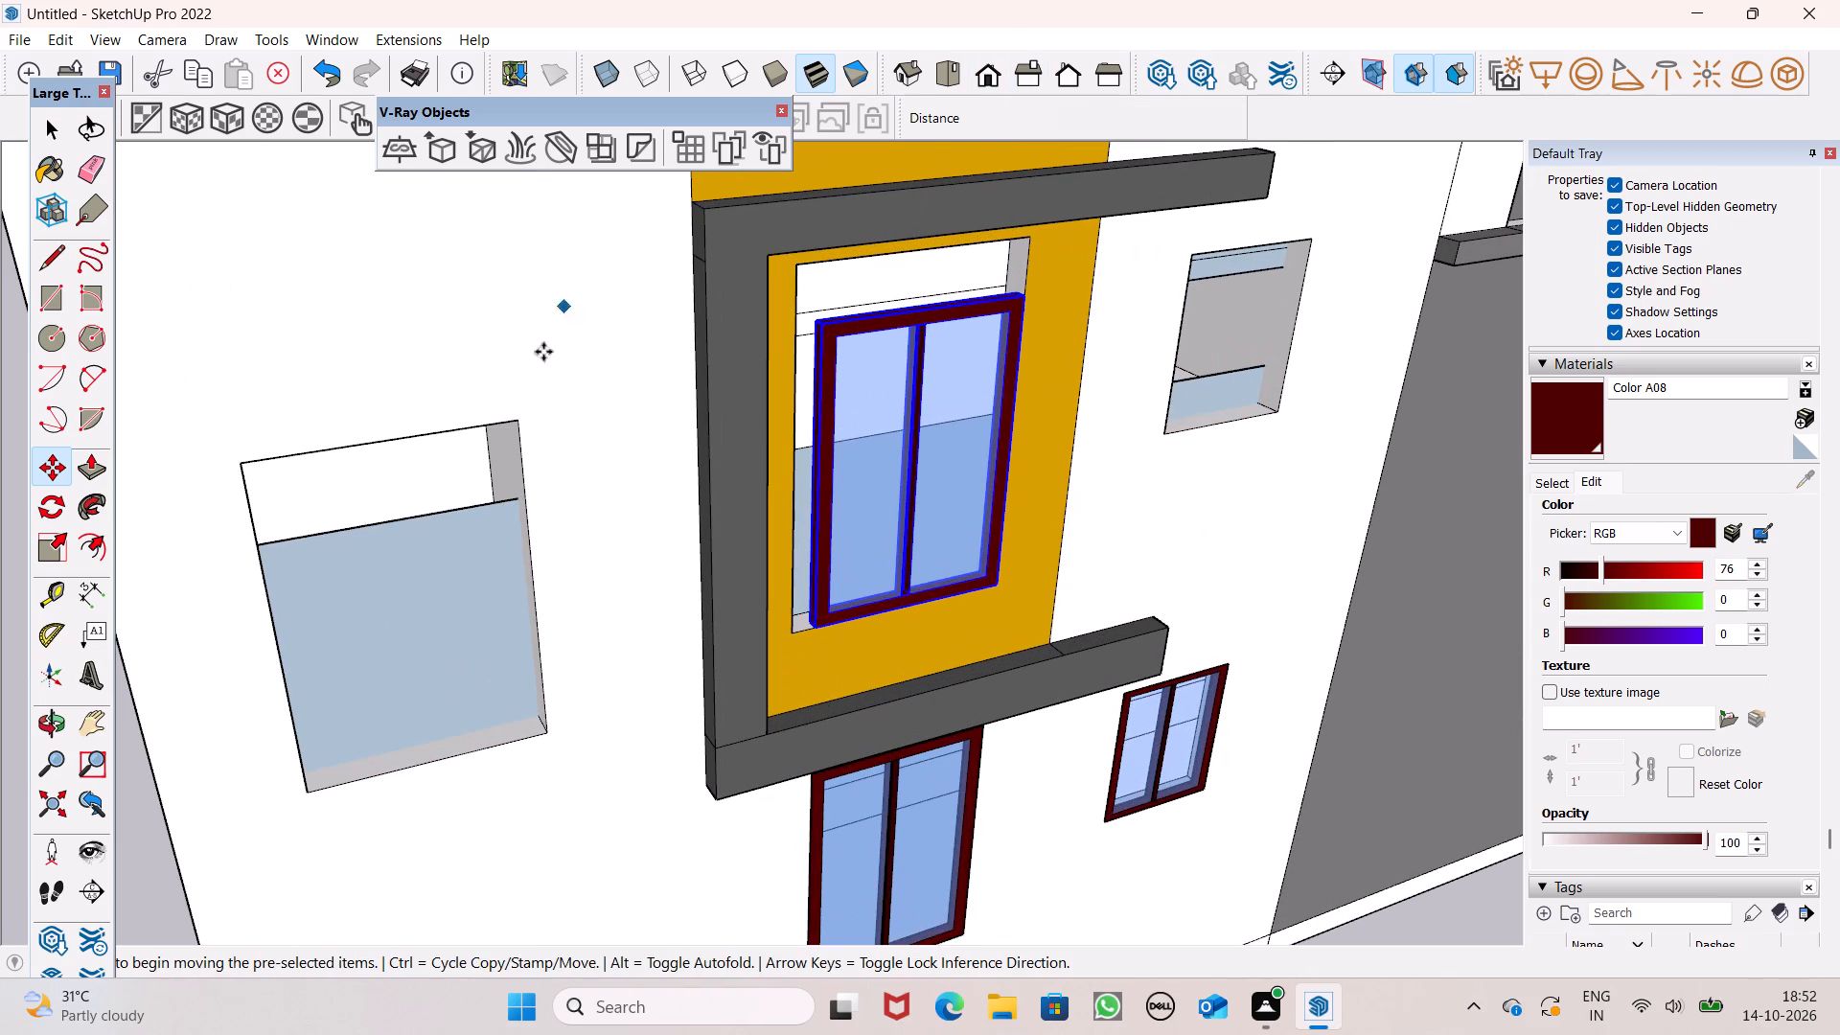
left_click(39, 550)
scroll(628, 498, "up", 1)
scroll(689, 416, "up", 2)
scroll(1059, 218, "up", 3)
scroll(792, 600, "up", 2)
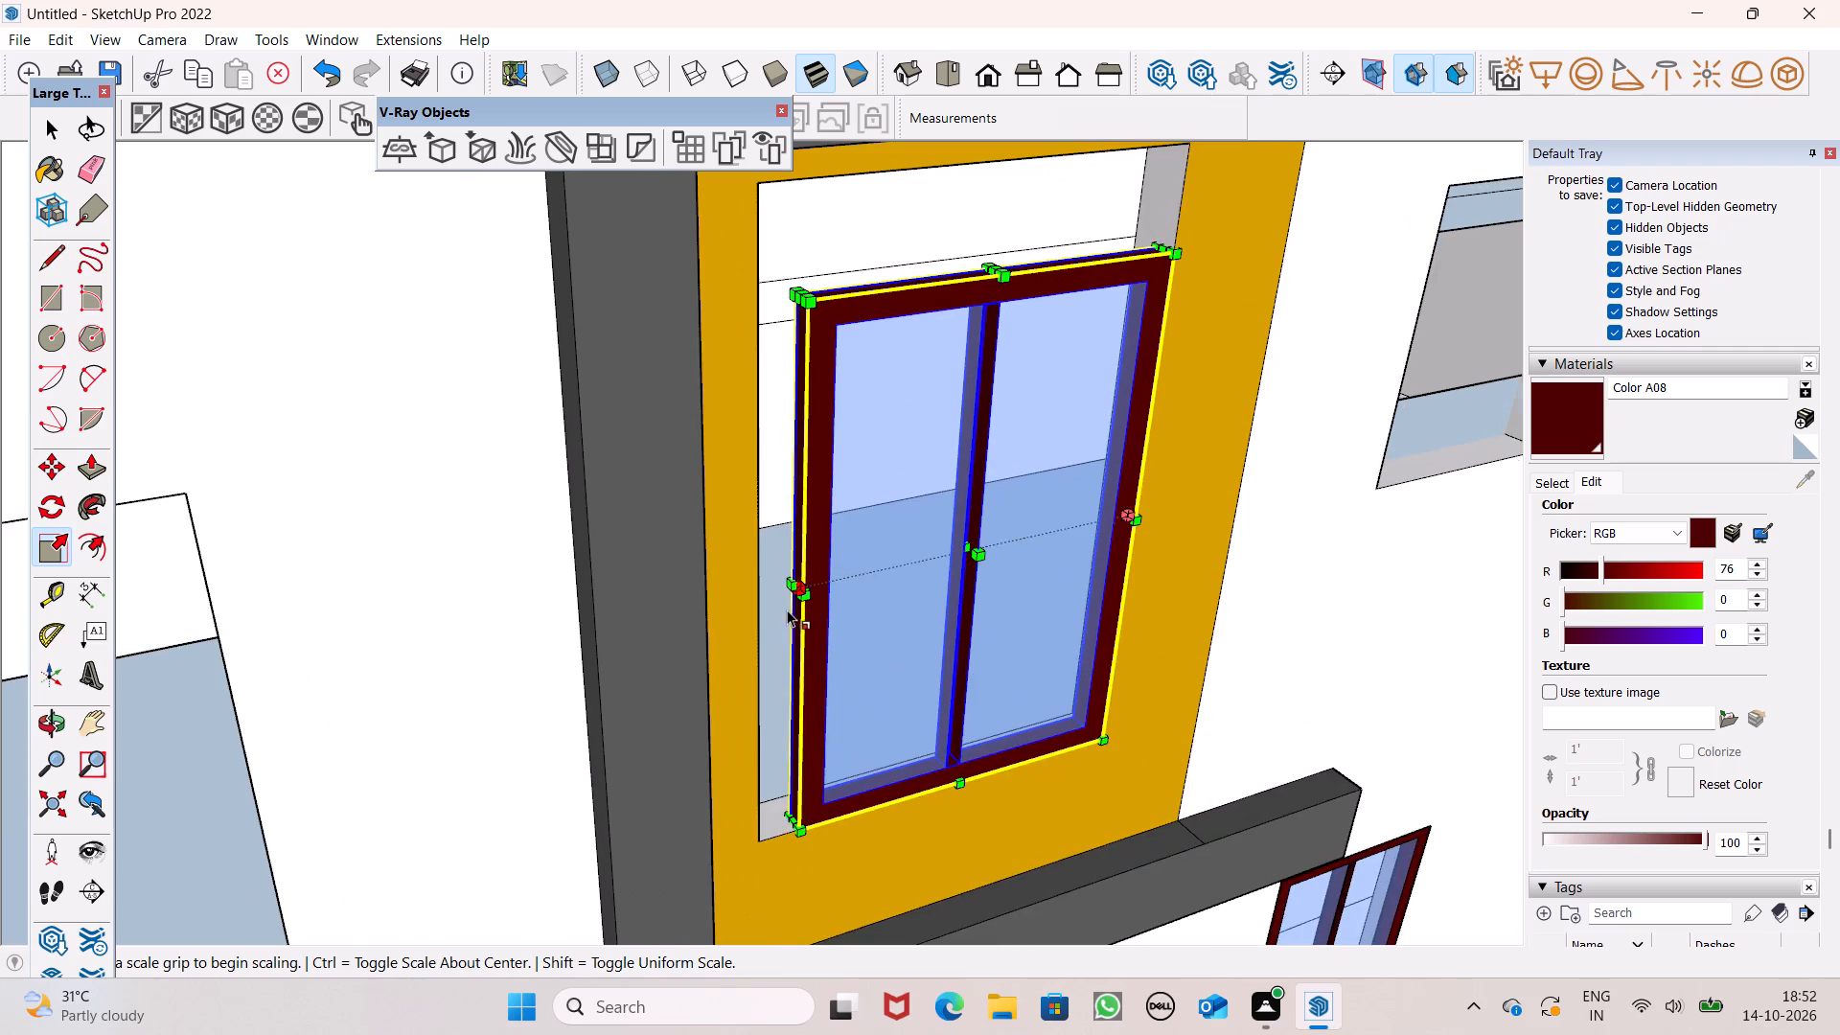
scroll(787, 609, "up", 4)
left_click_drag(803, 571, 726, 601)
Stretch the yellow panel's window in height up to the top edge of its opening.
scroll(911, 478, "down", 1)
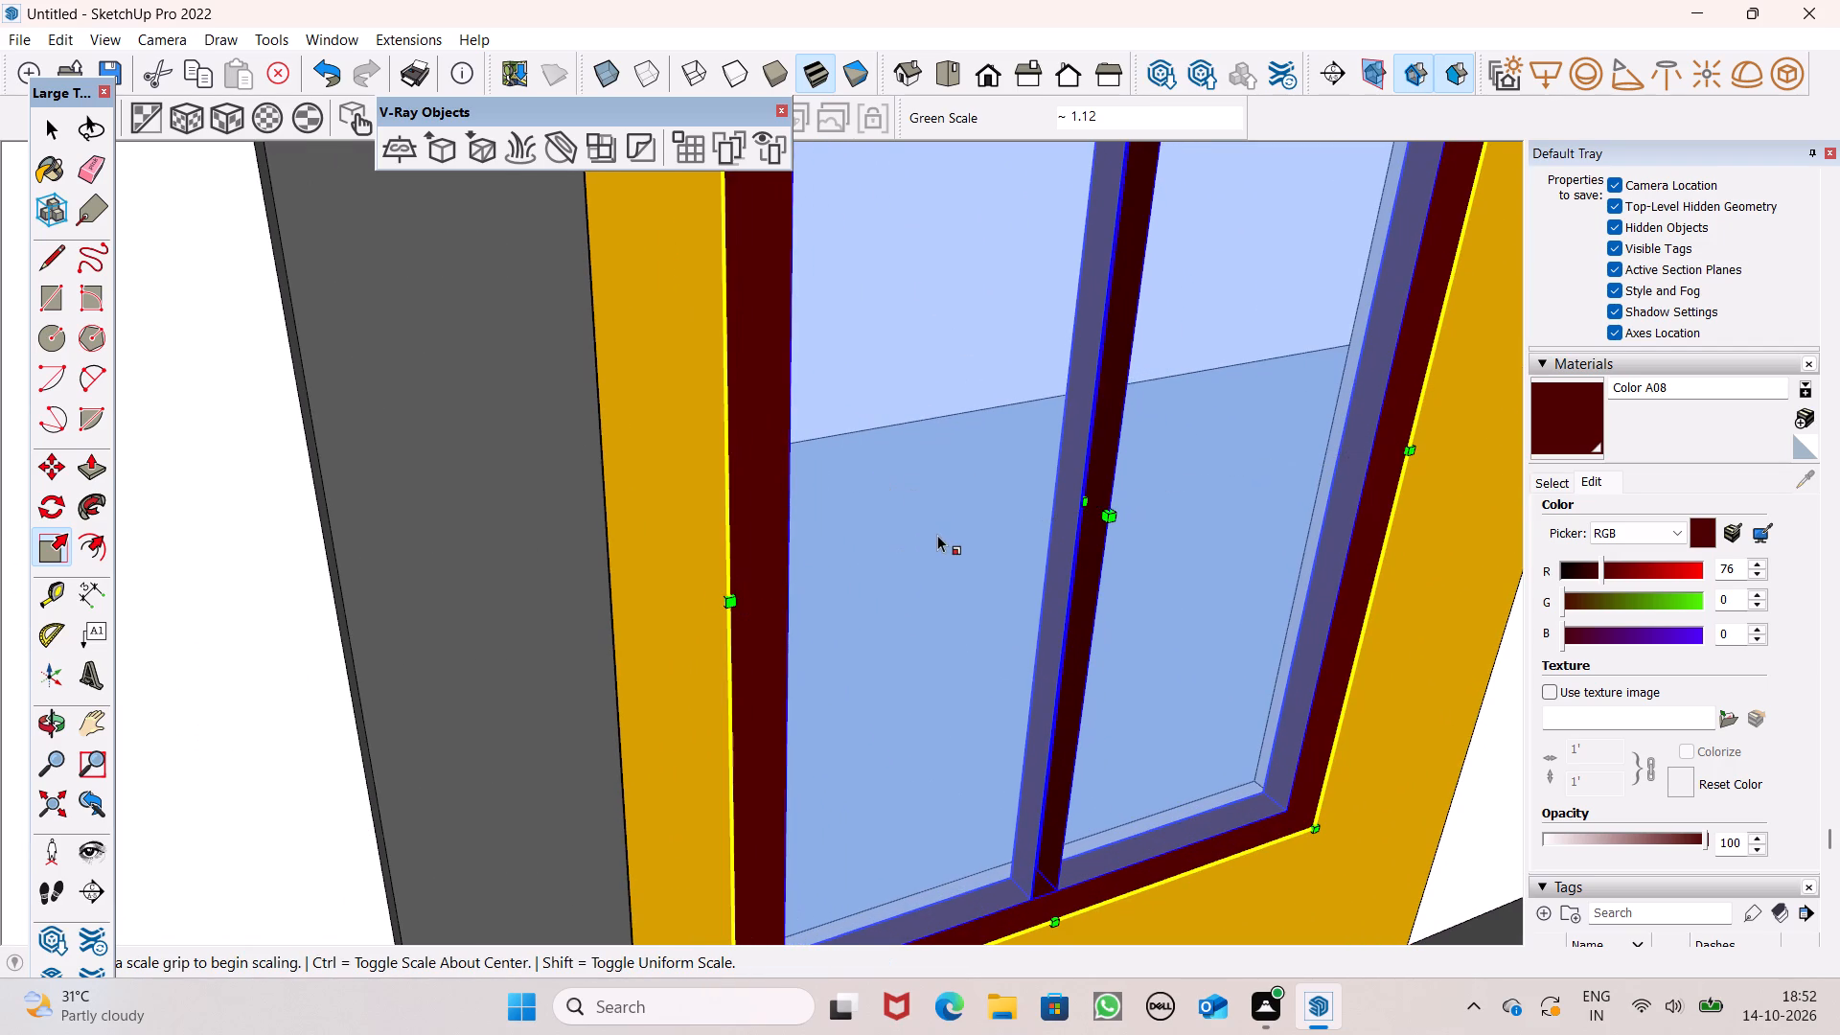
scroll(954, 567, "down", 8)
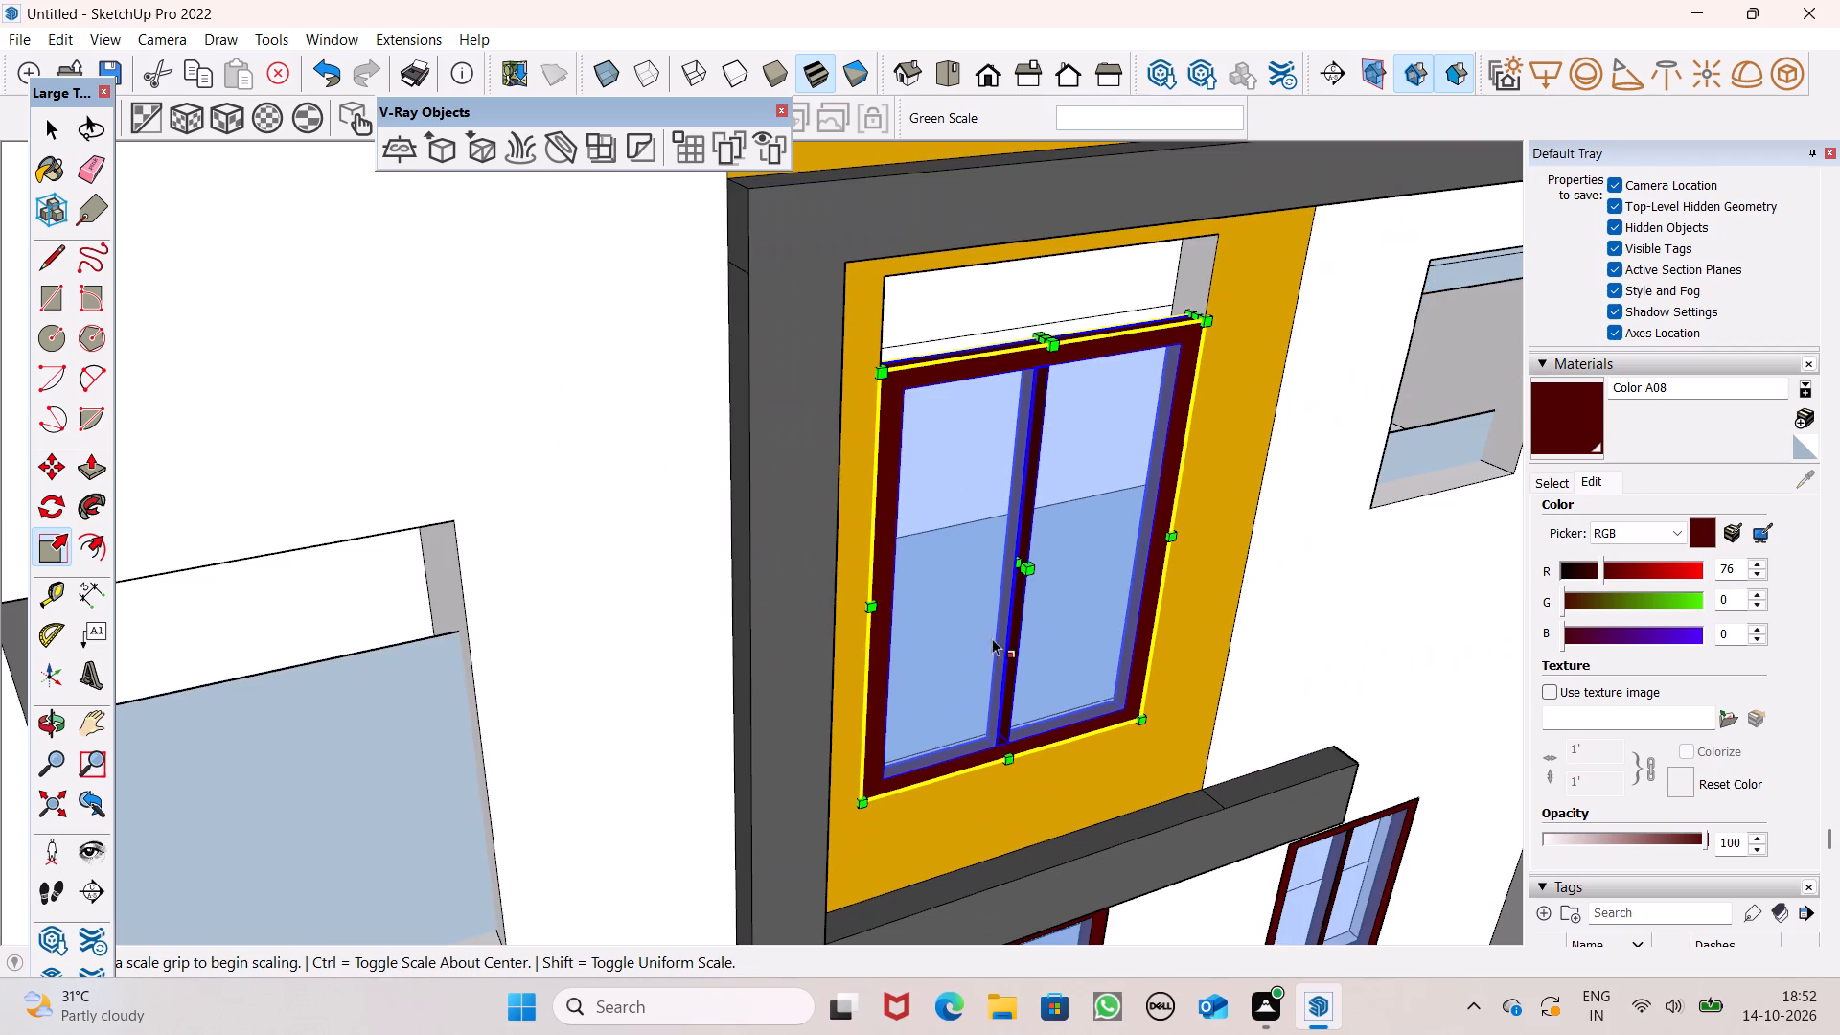
scroll(1032, 596, "down", 3)
middle_click_drag(1051, 619, 1089, 744)
scroll(1047, 570, "up", 4)
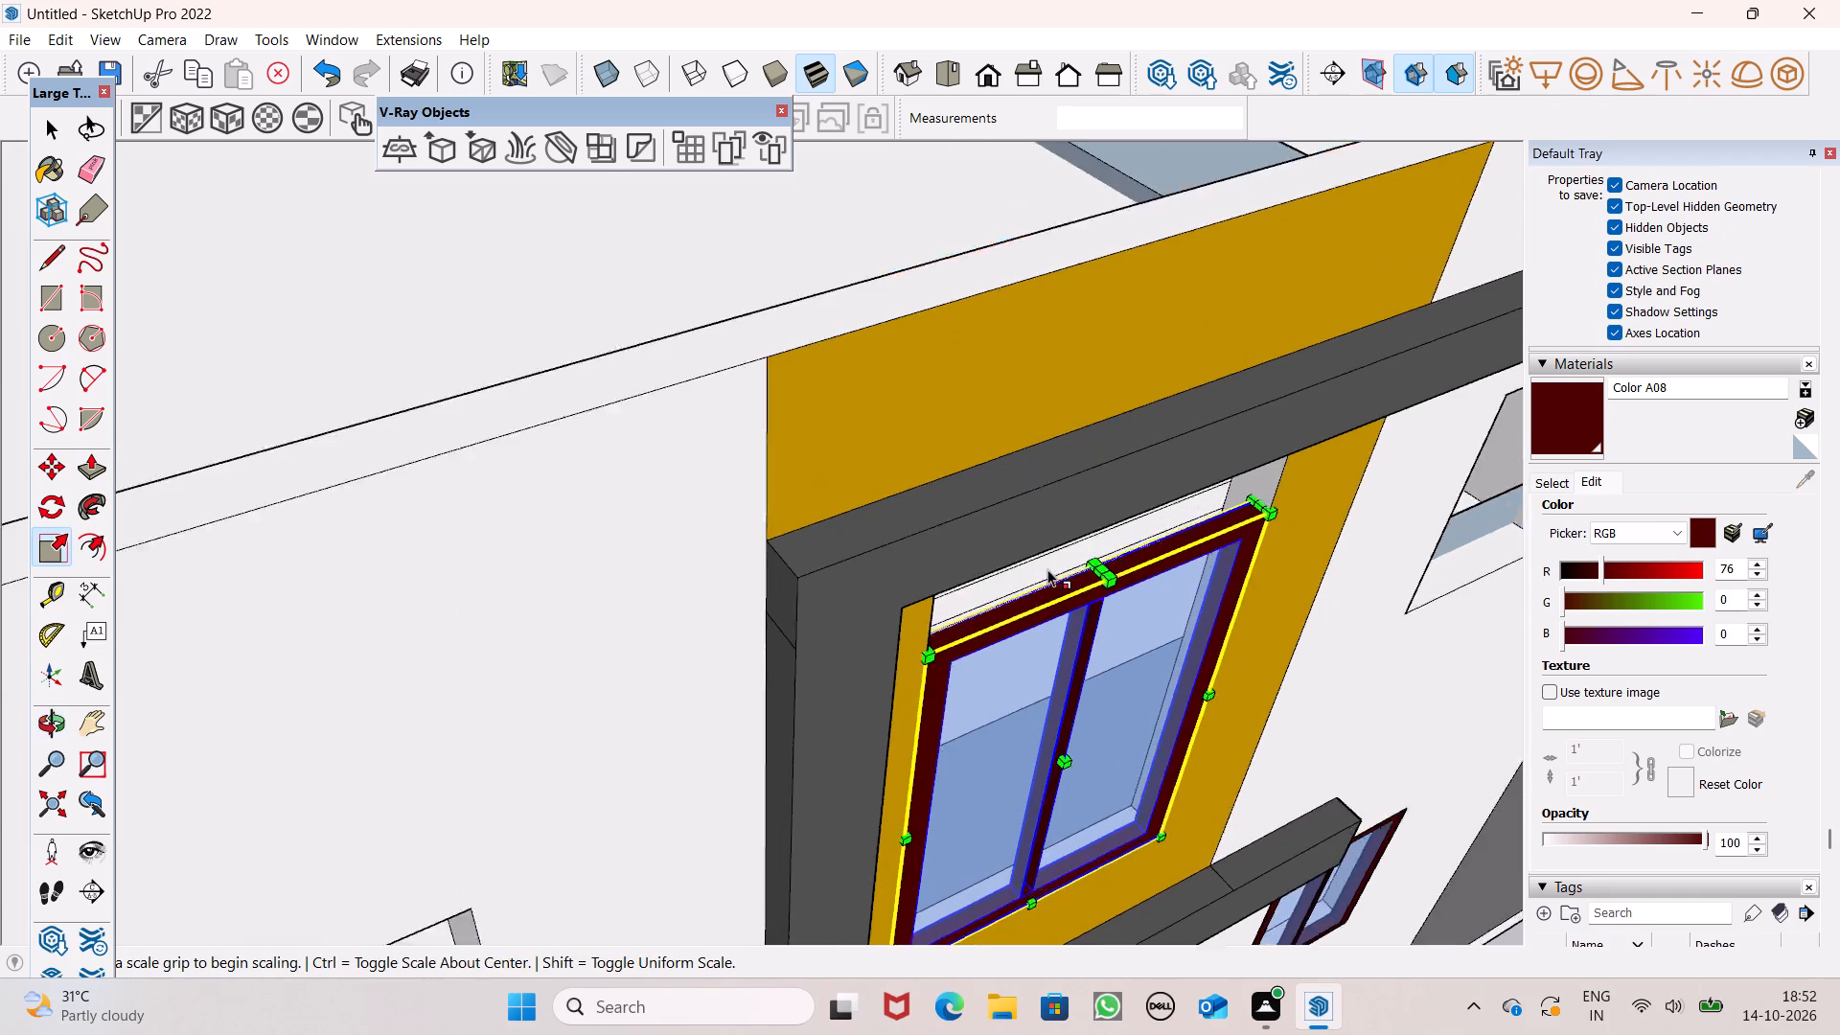
scroll(1047, 569, "up", 3)
scroll(1084, 487, "up", 3)
middle_click_drag(1150, 494, 1171, 423)
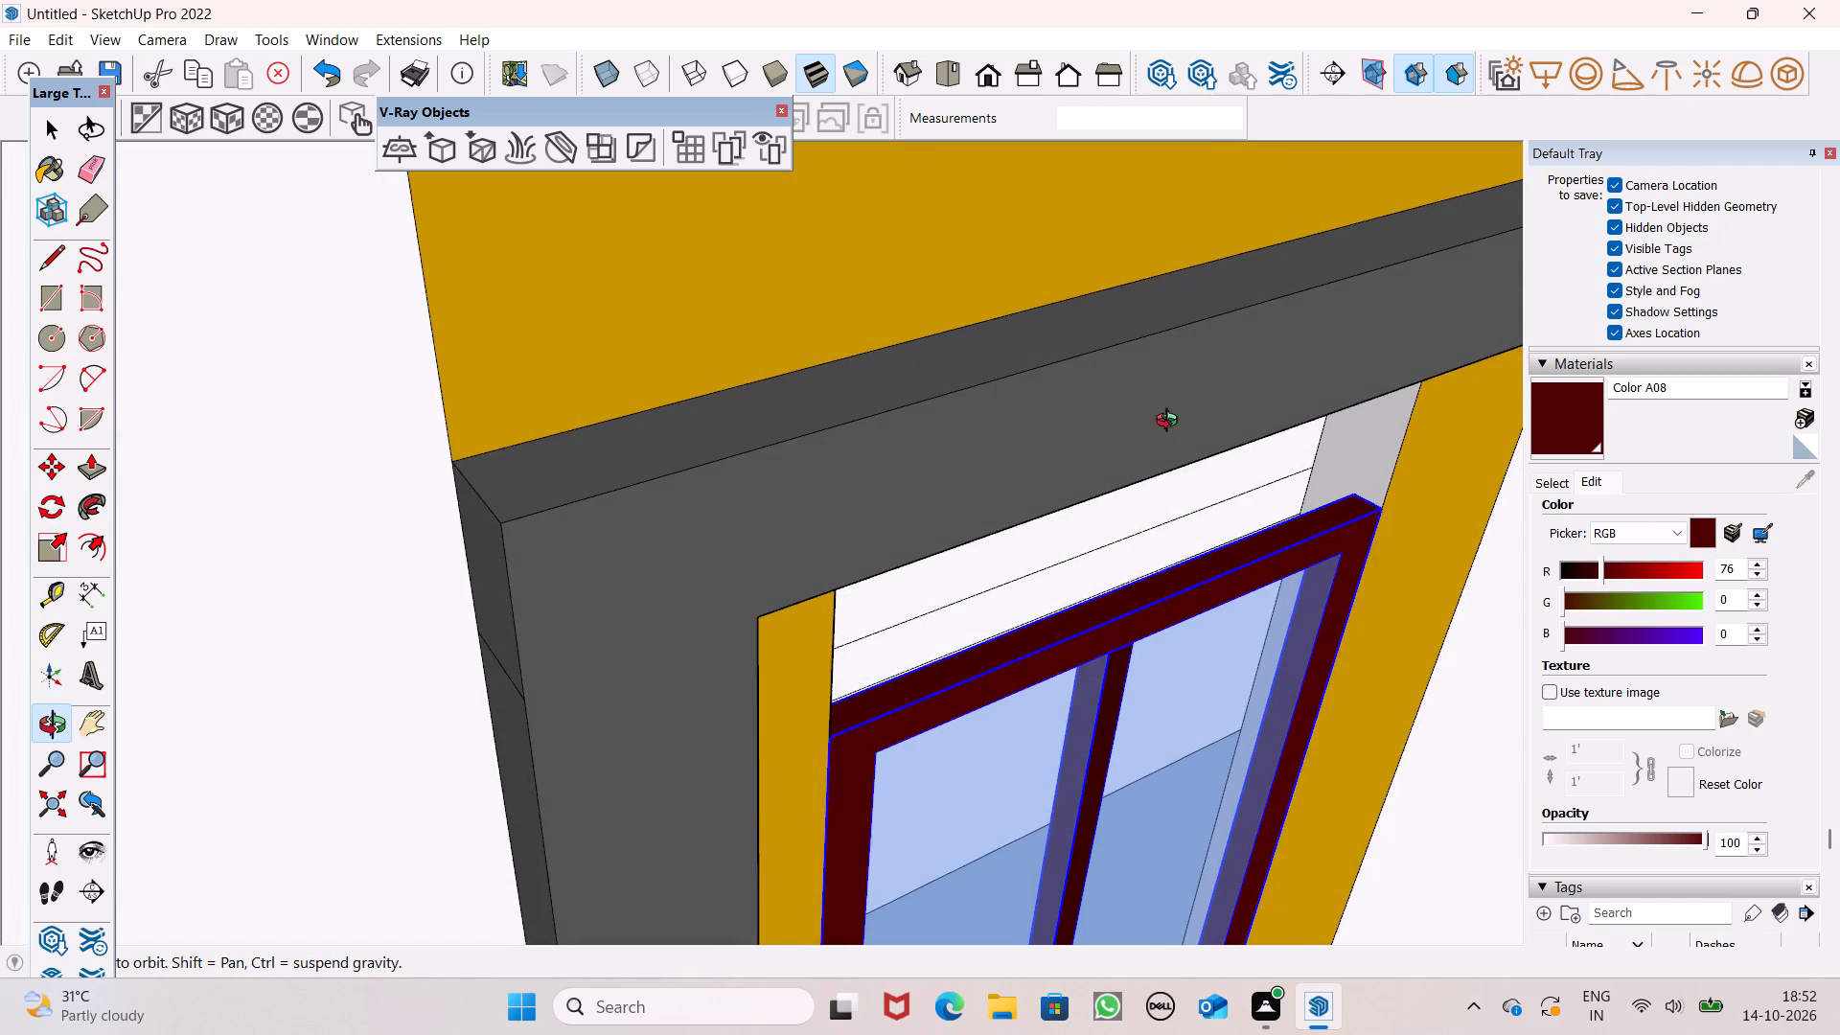
middle_click_drag(1171, 423, 1171, 422)
middle_click_drag(1172, 535, 1168, 490)
middle_click_drag(1168, 490, 1168, 430)
left_click_drag(1127, 615, 1127, 614)
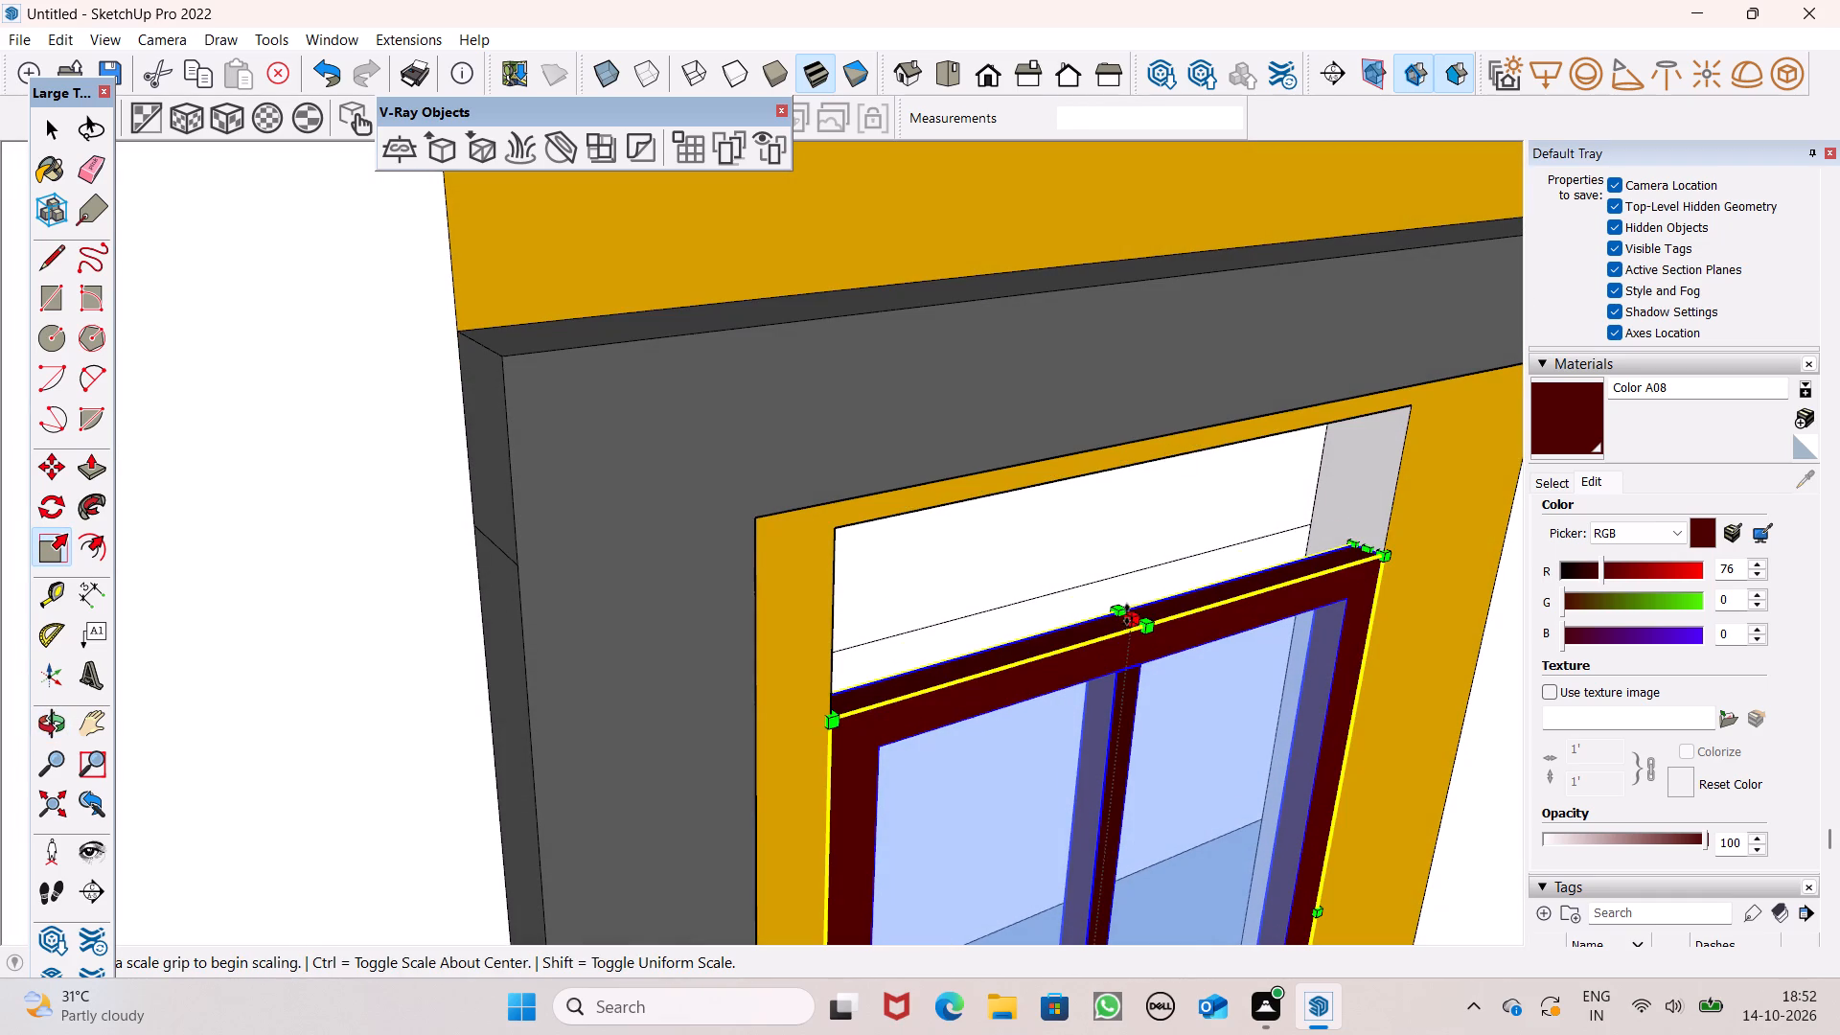
left_click_drag(1127, 614, 1127, 468)
key("space")
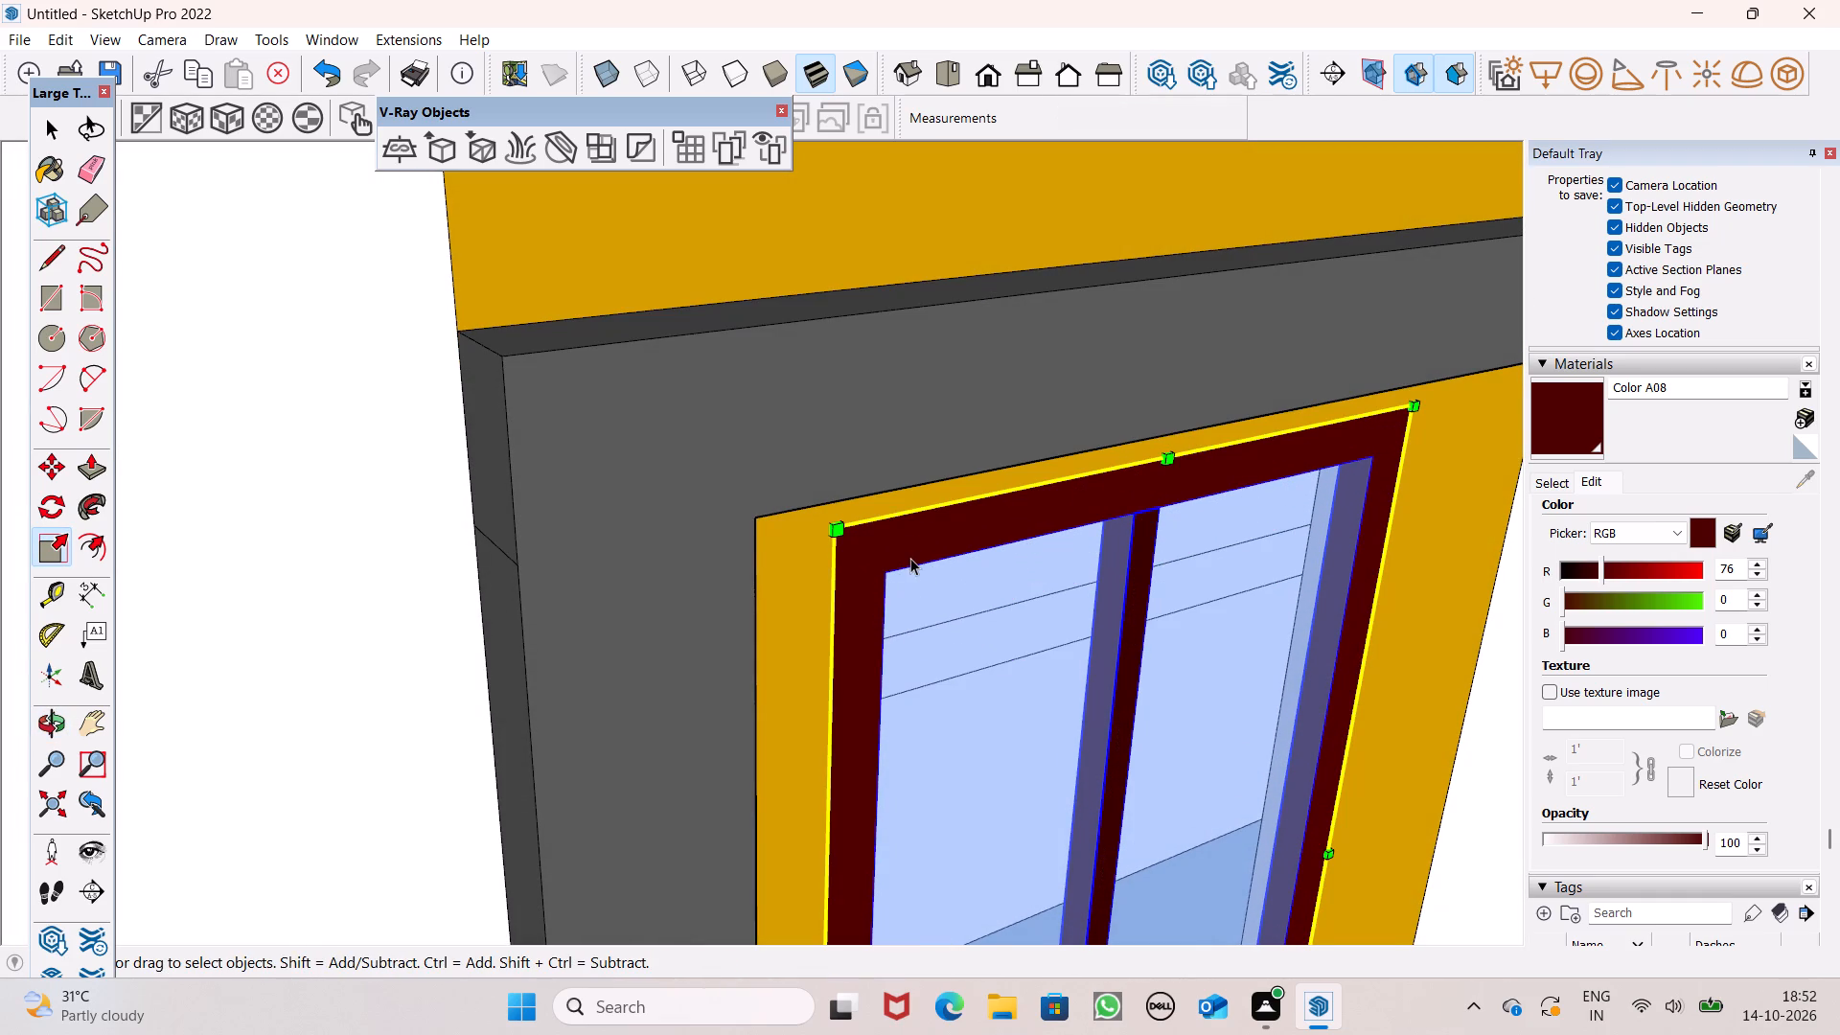
key("space")
Copy the small ground-floor window 12' 2 7/16" up to the small upper-floor opening above it.
scroll(978, 473, "down", 1)
scroll(1024, 580, "up", 1)
scroll(1024, 580, "down", 7)
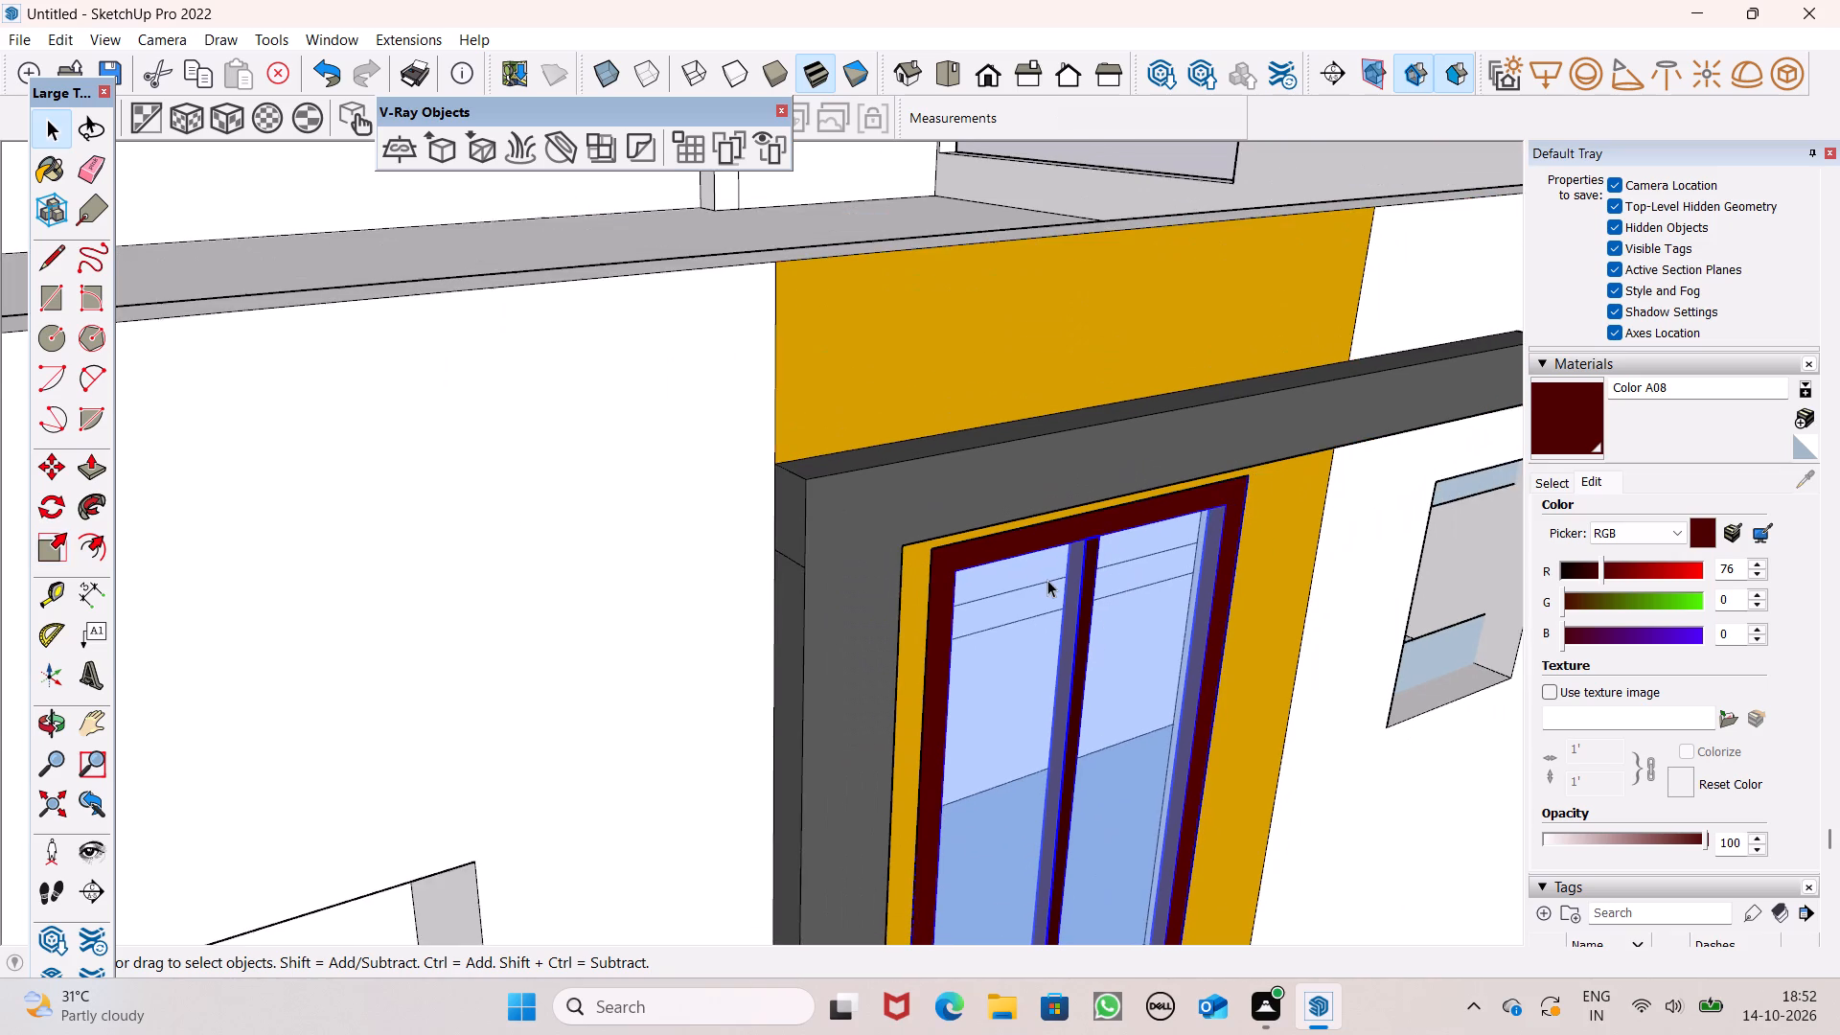
scroll(1047, 580, "down", 3)
scroll(1199, 399, "down", 8)
middle_click_drag(1288, 526, 1187, 588)
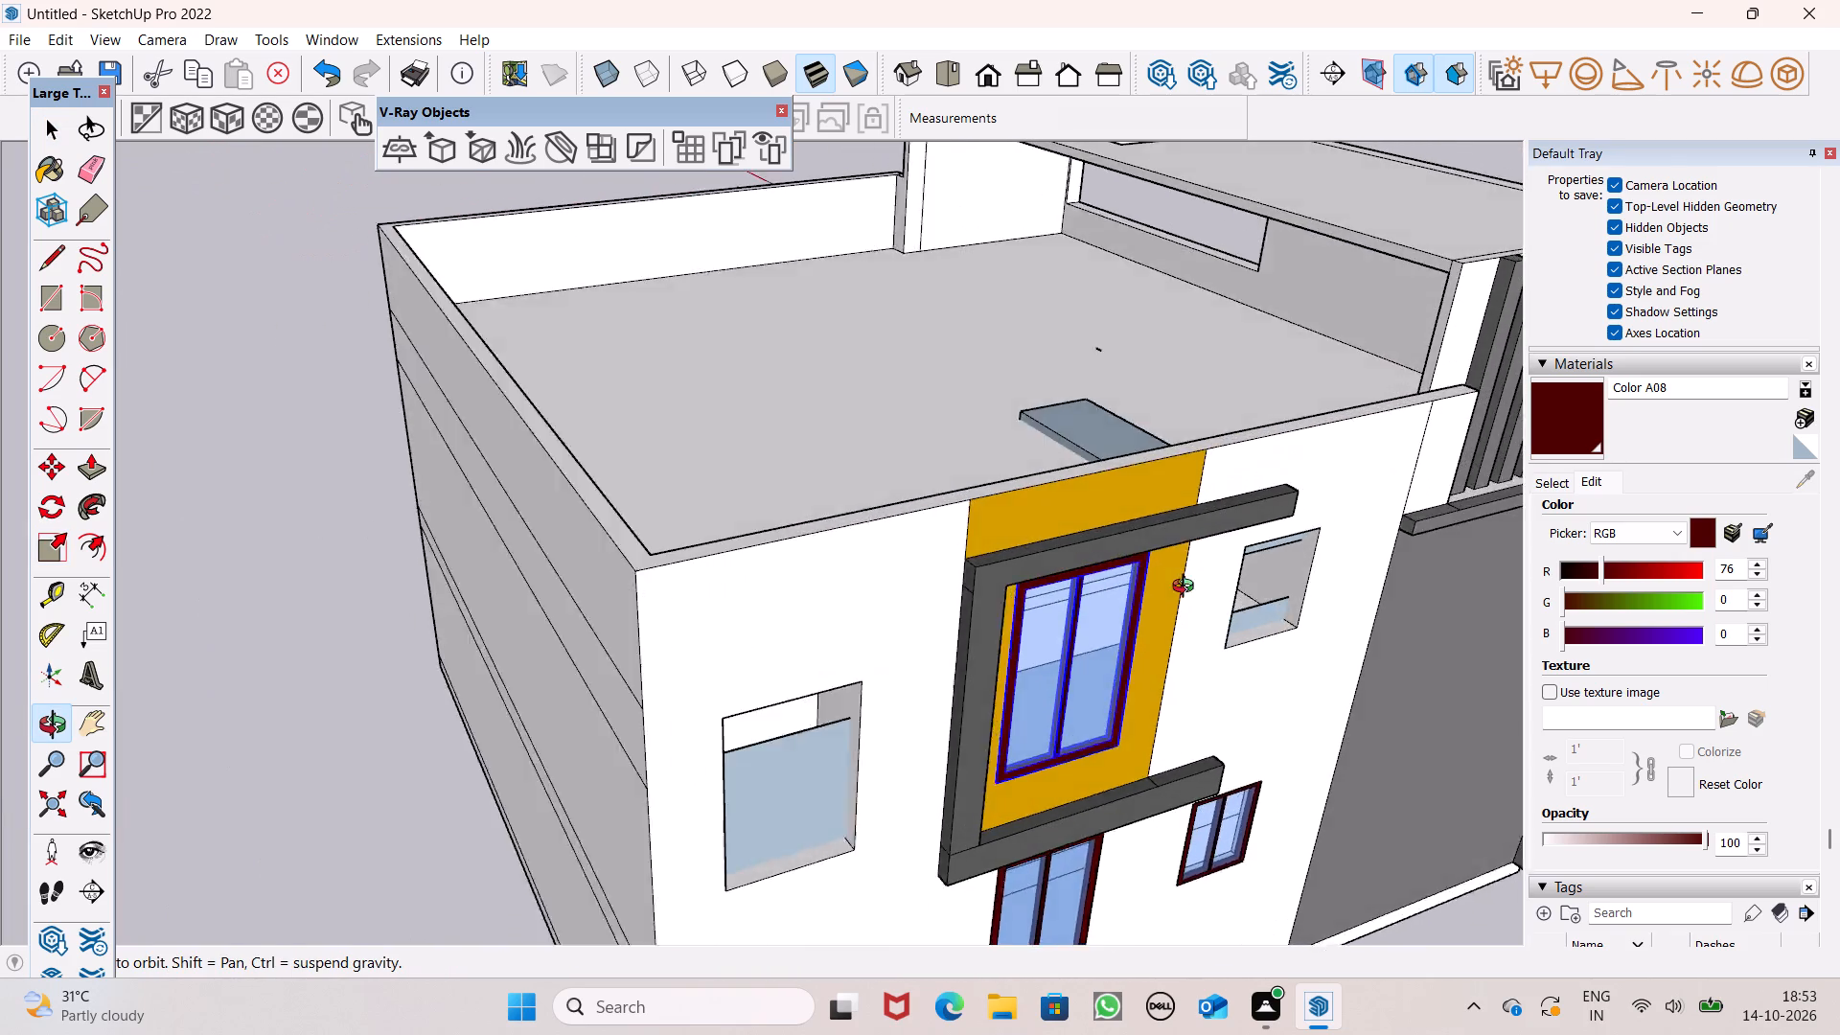
middle_click_drag(1187, 588, 1147, 546)
scroll(1145, 543, "up", 1)
scroll(1115, 451, "down", 4)
middle_click_drag(1148, 586, 1116, 586)
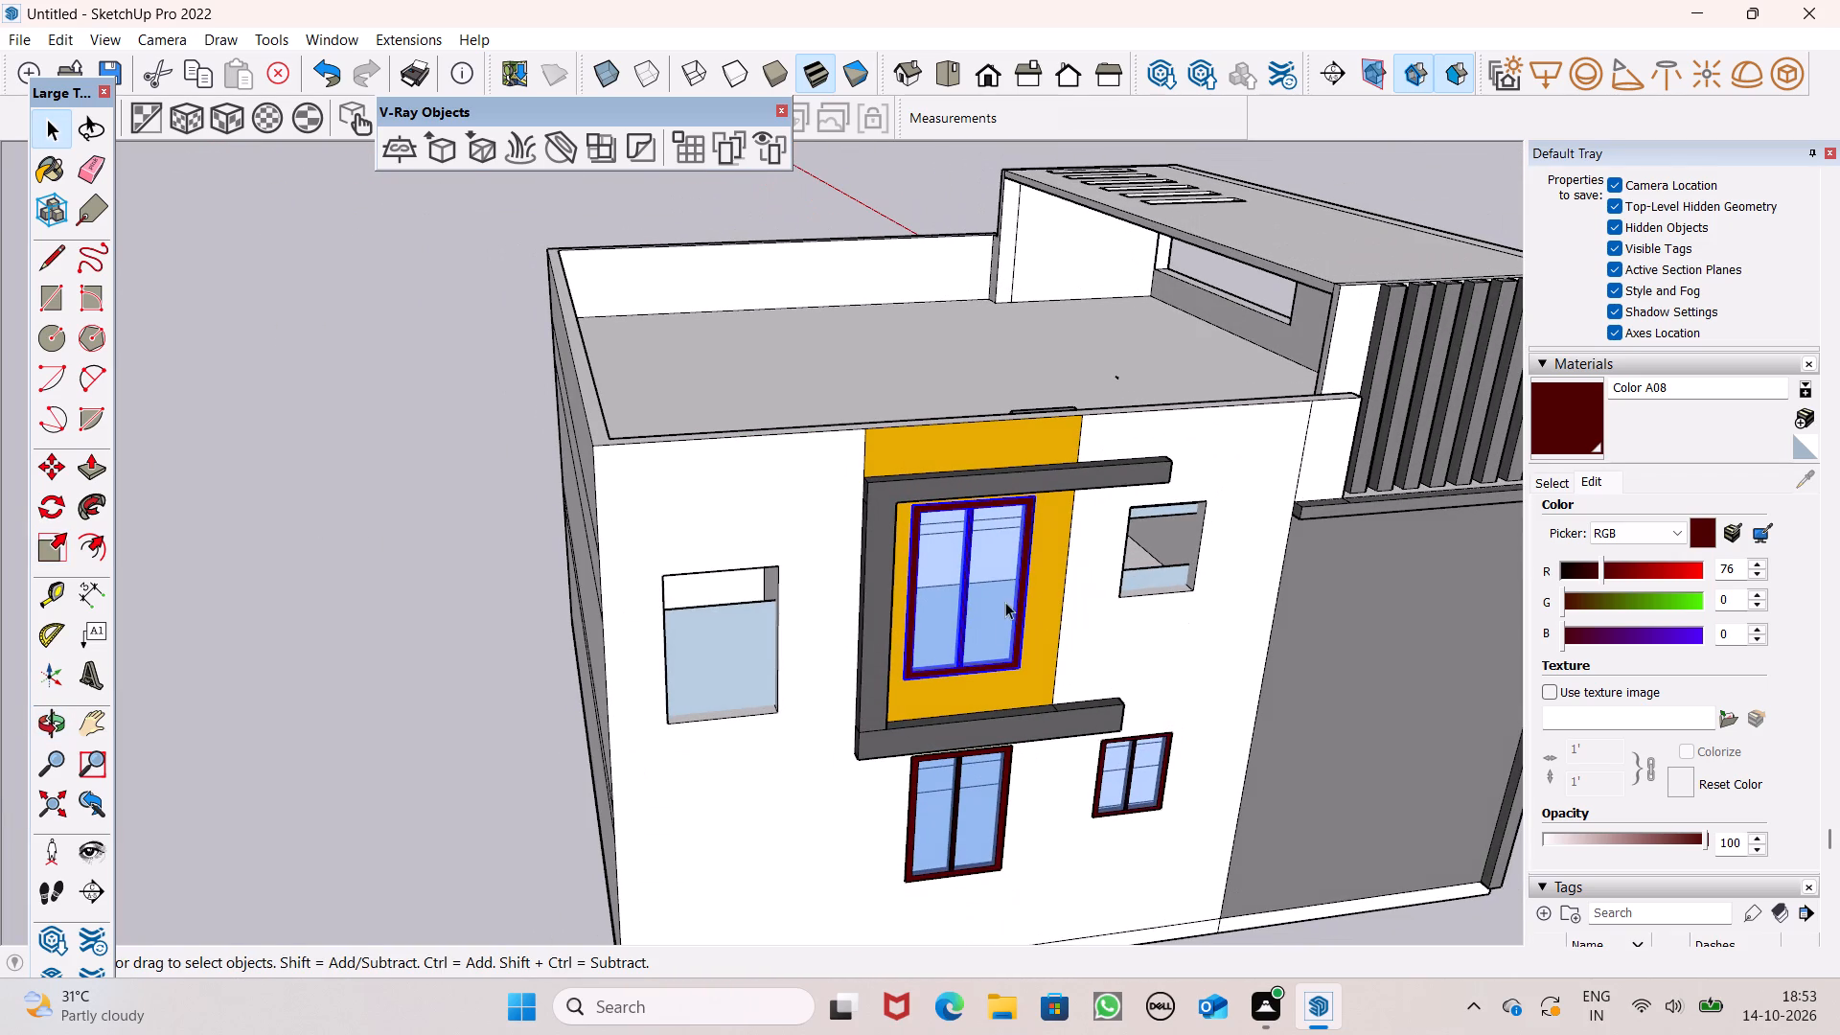
left_click(1128, 791)
key("m")
key("Return")
left_click_drag(1161, 811, 1195, 598)
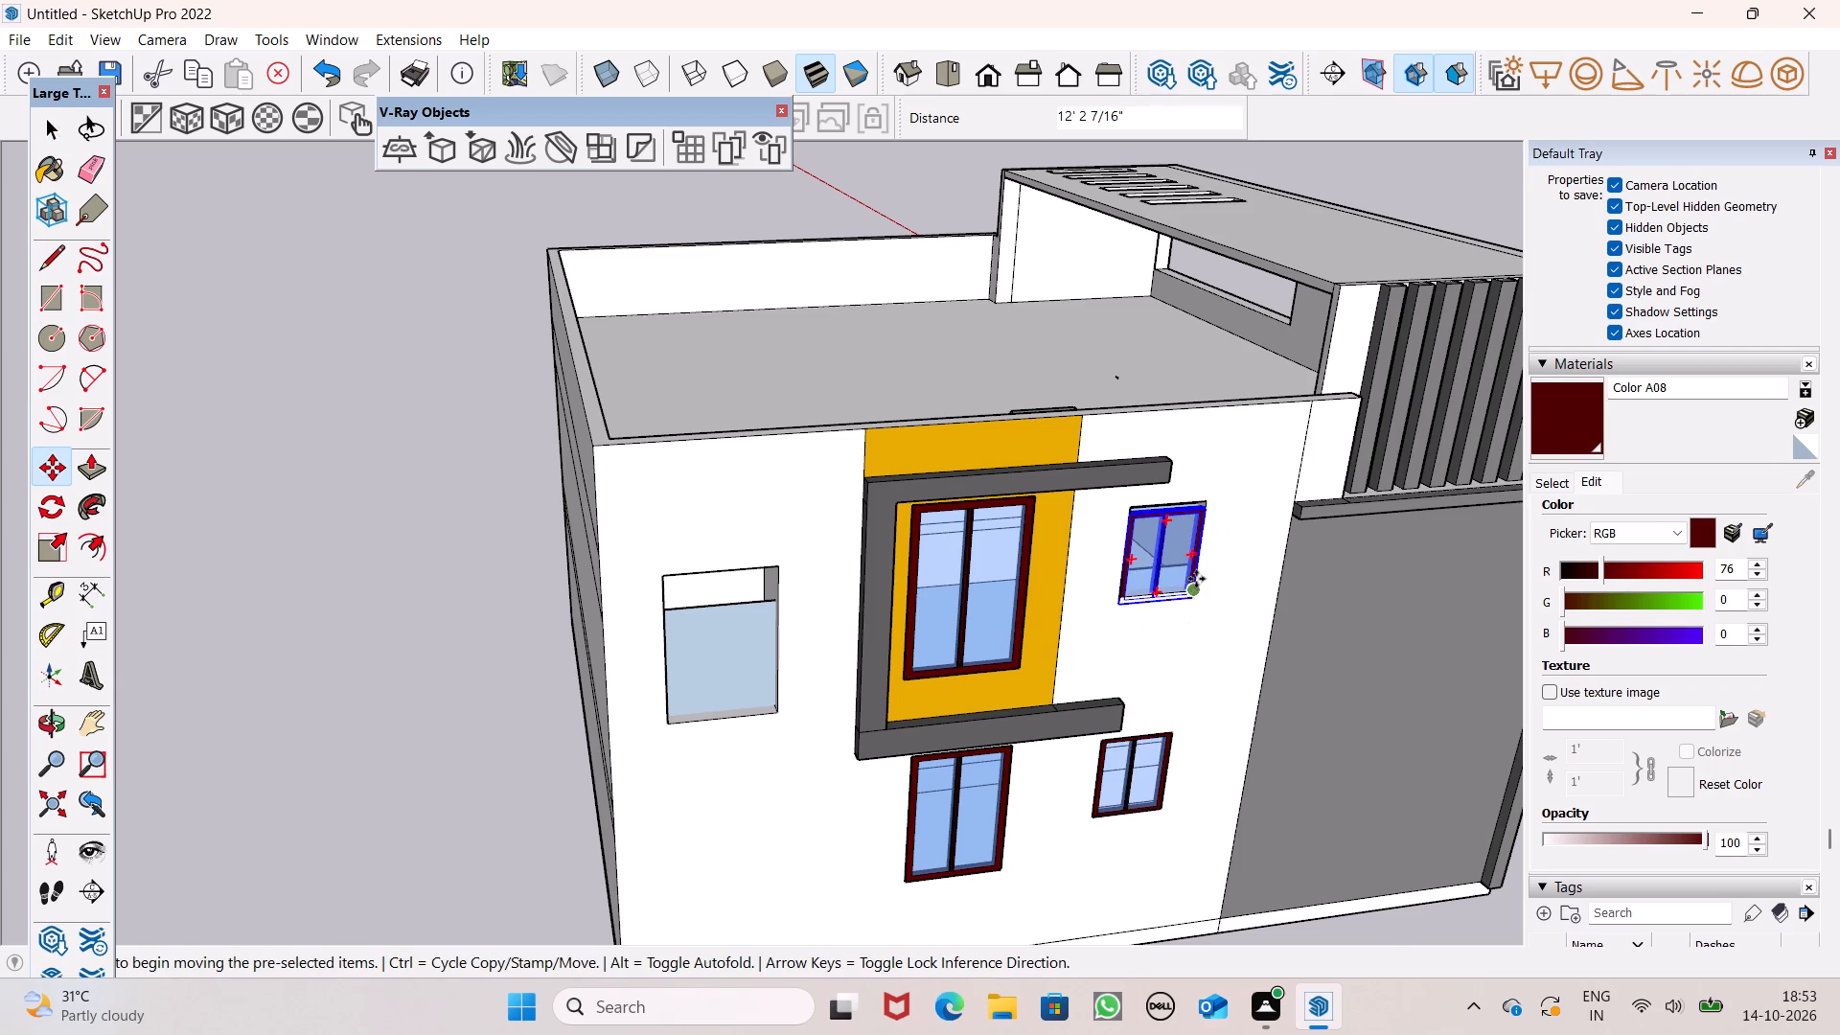
Shift the copied small window slightly up so its lower corner meets the upper-floor opening's lower corner.
scroll(1244, 503, "up", 7)
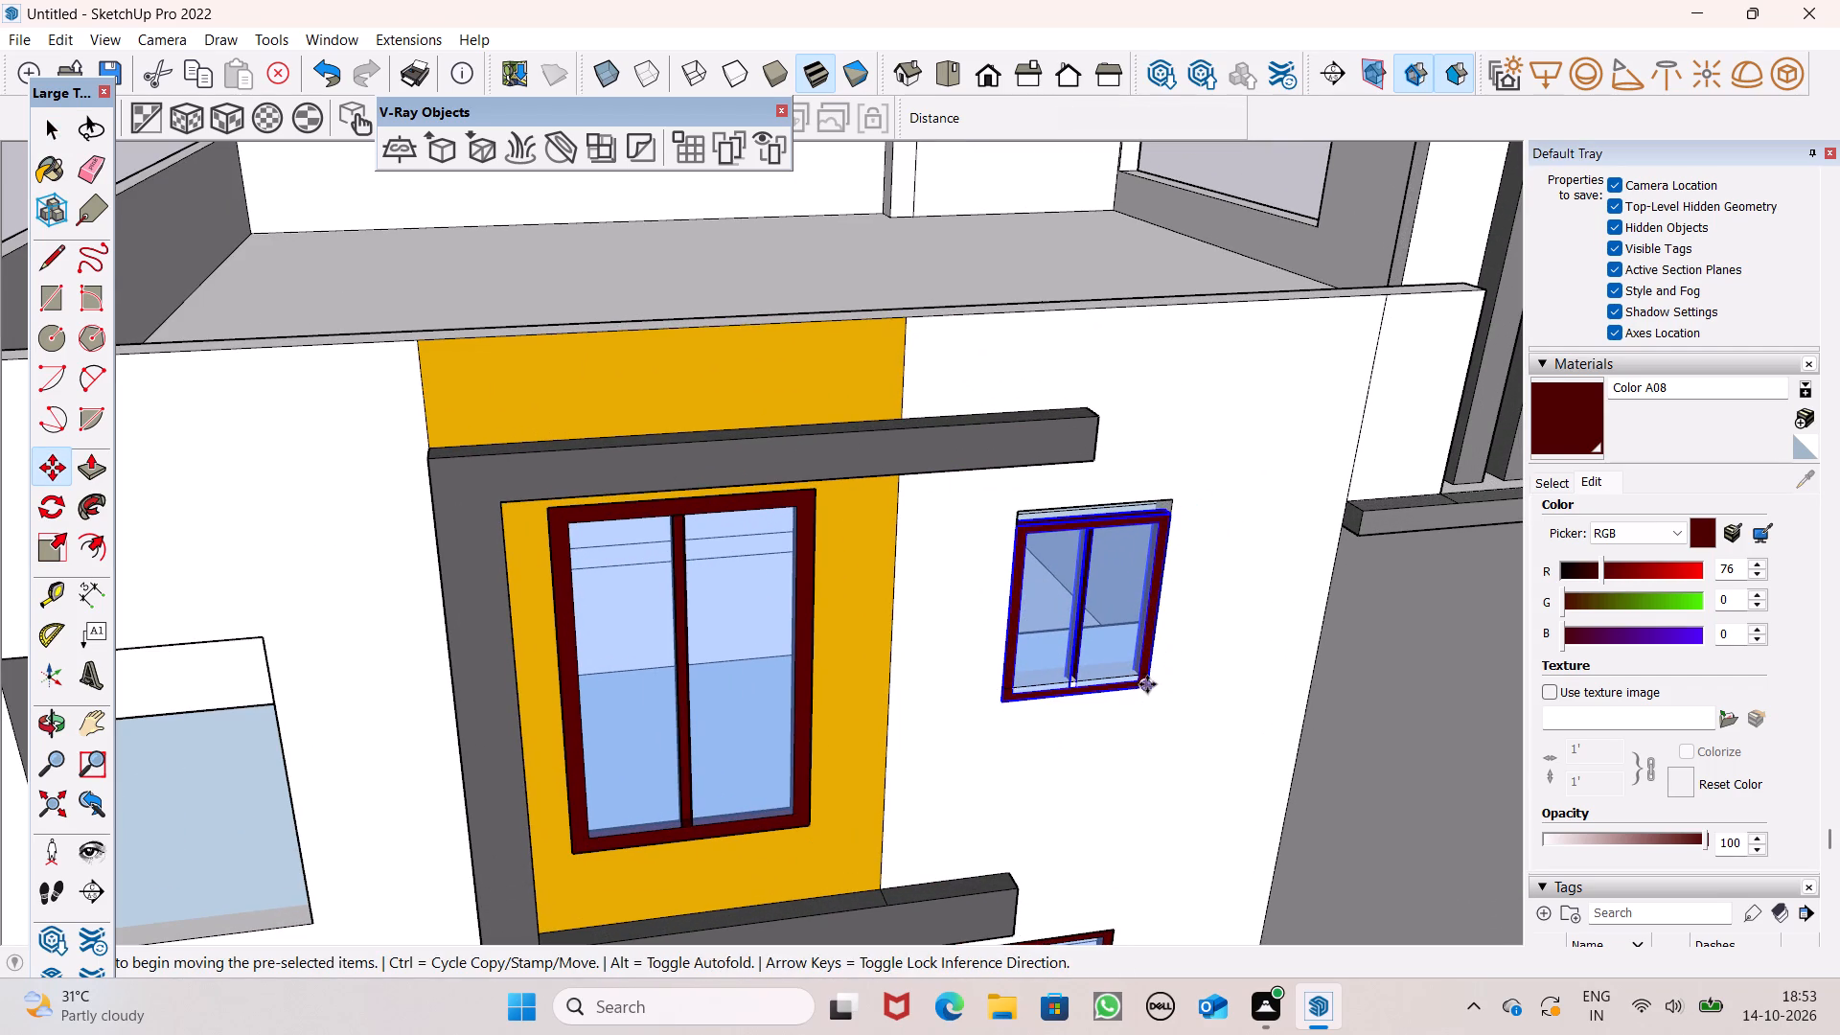
left_click_drag(1147, 687, 1147, 668)
scroll(1191, 670, "up", 1)
middle_click_drag(1191, 670, 1132, 555)
Copy the small upper-floor window about 20' 11" across the side wall, placing its lower corner on the empty upper-floor opening's lower corner.
scroll(1180, 456, "down", 4)
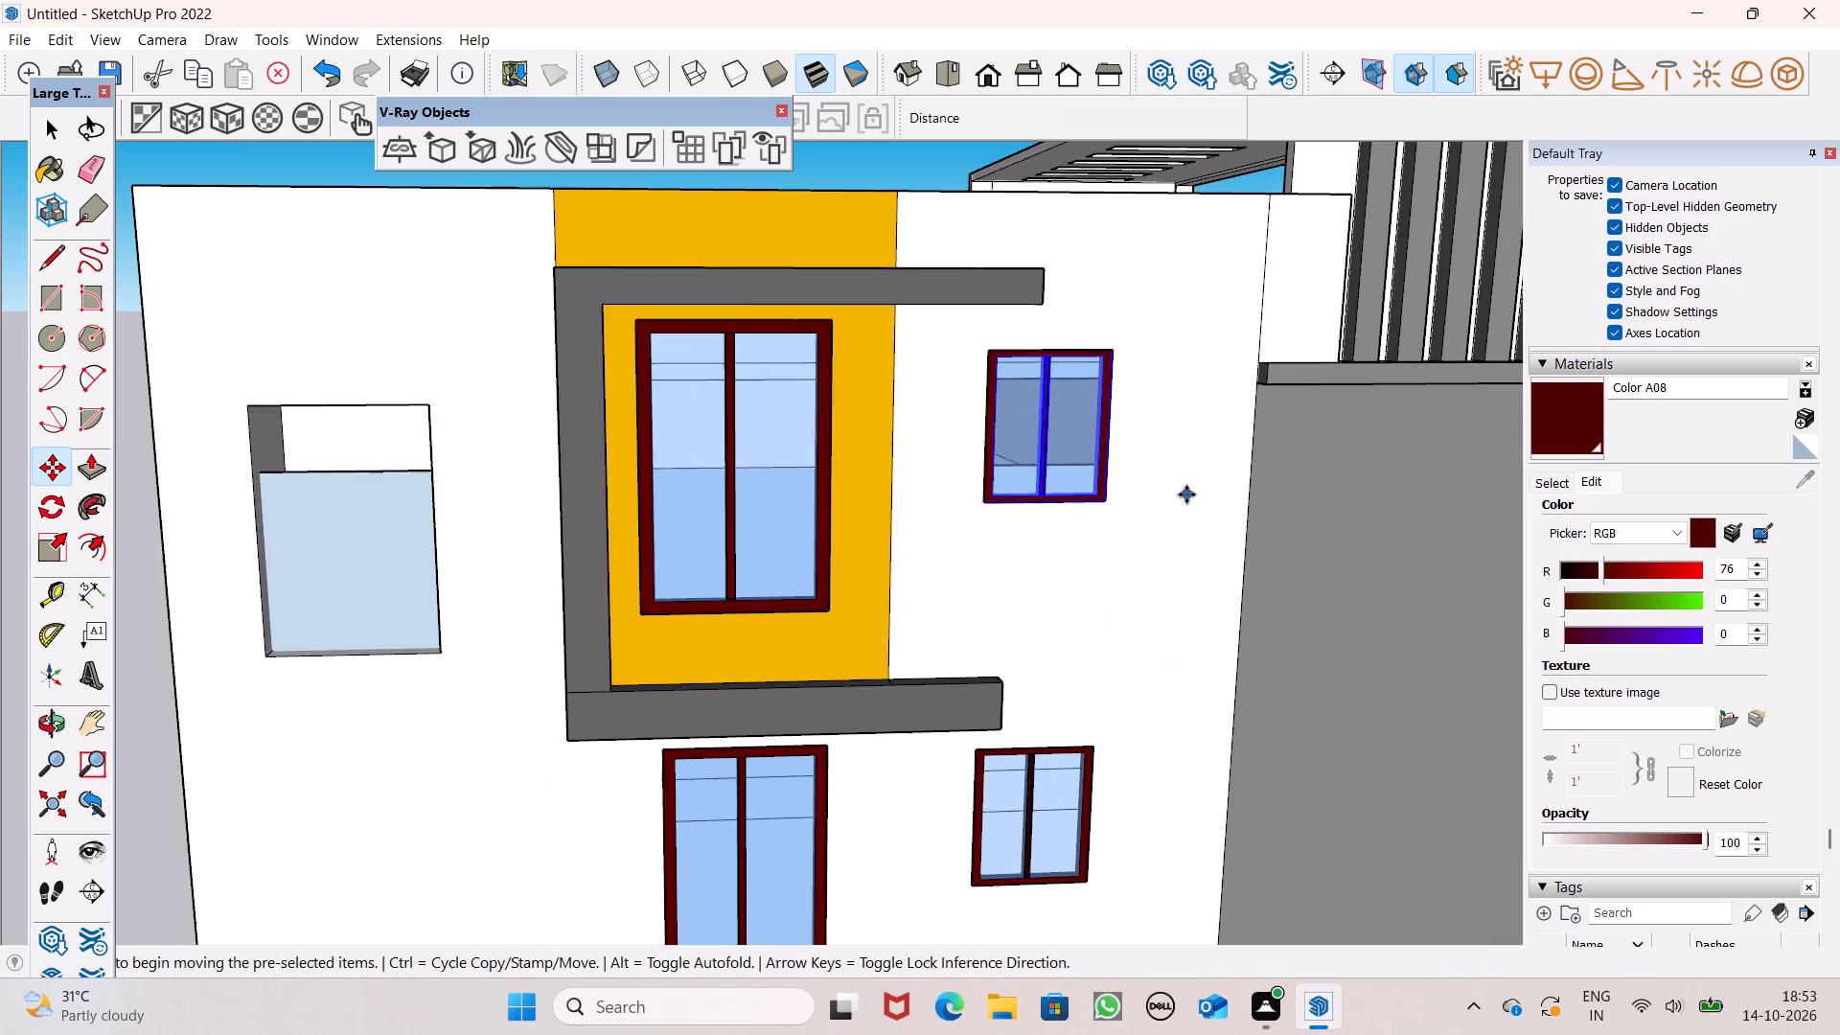
scroll(1186, 494, "down", 3)
key("m")
key("Return")
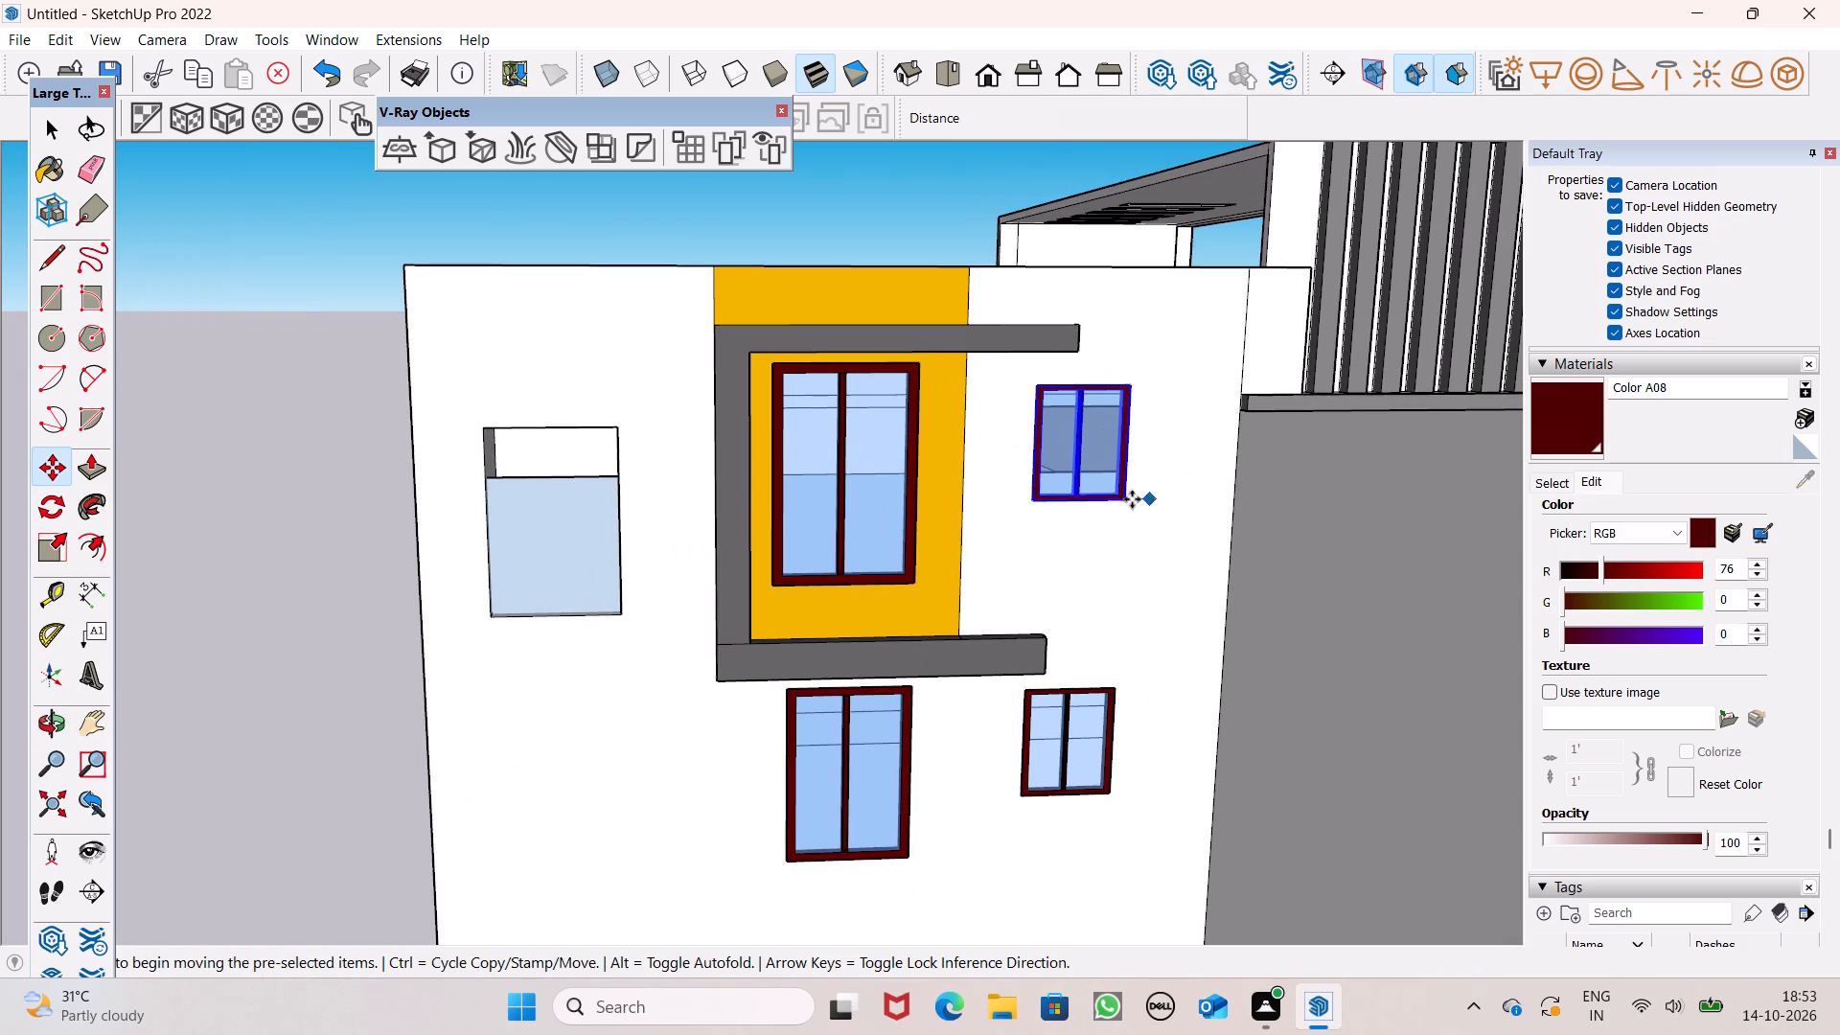
left_click_drag(1125, 499, 617, 609)
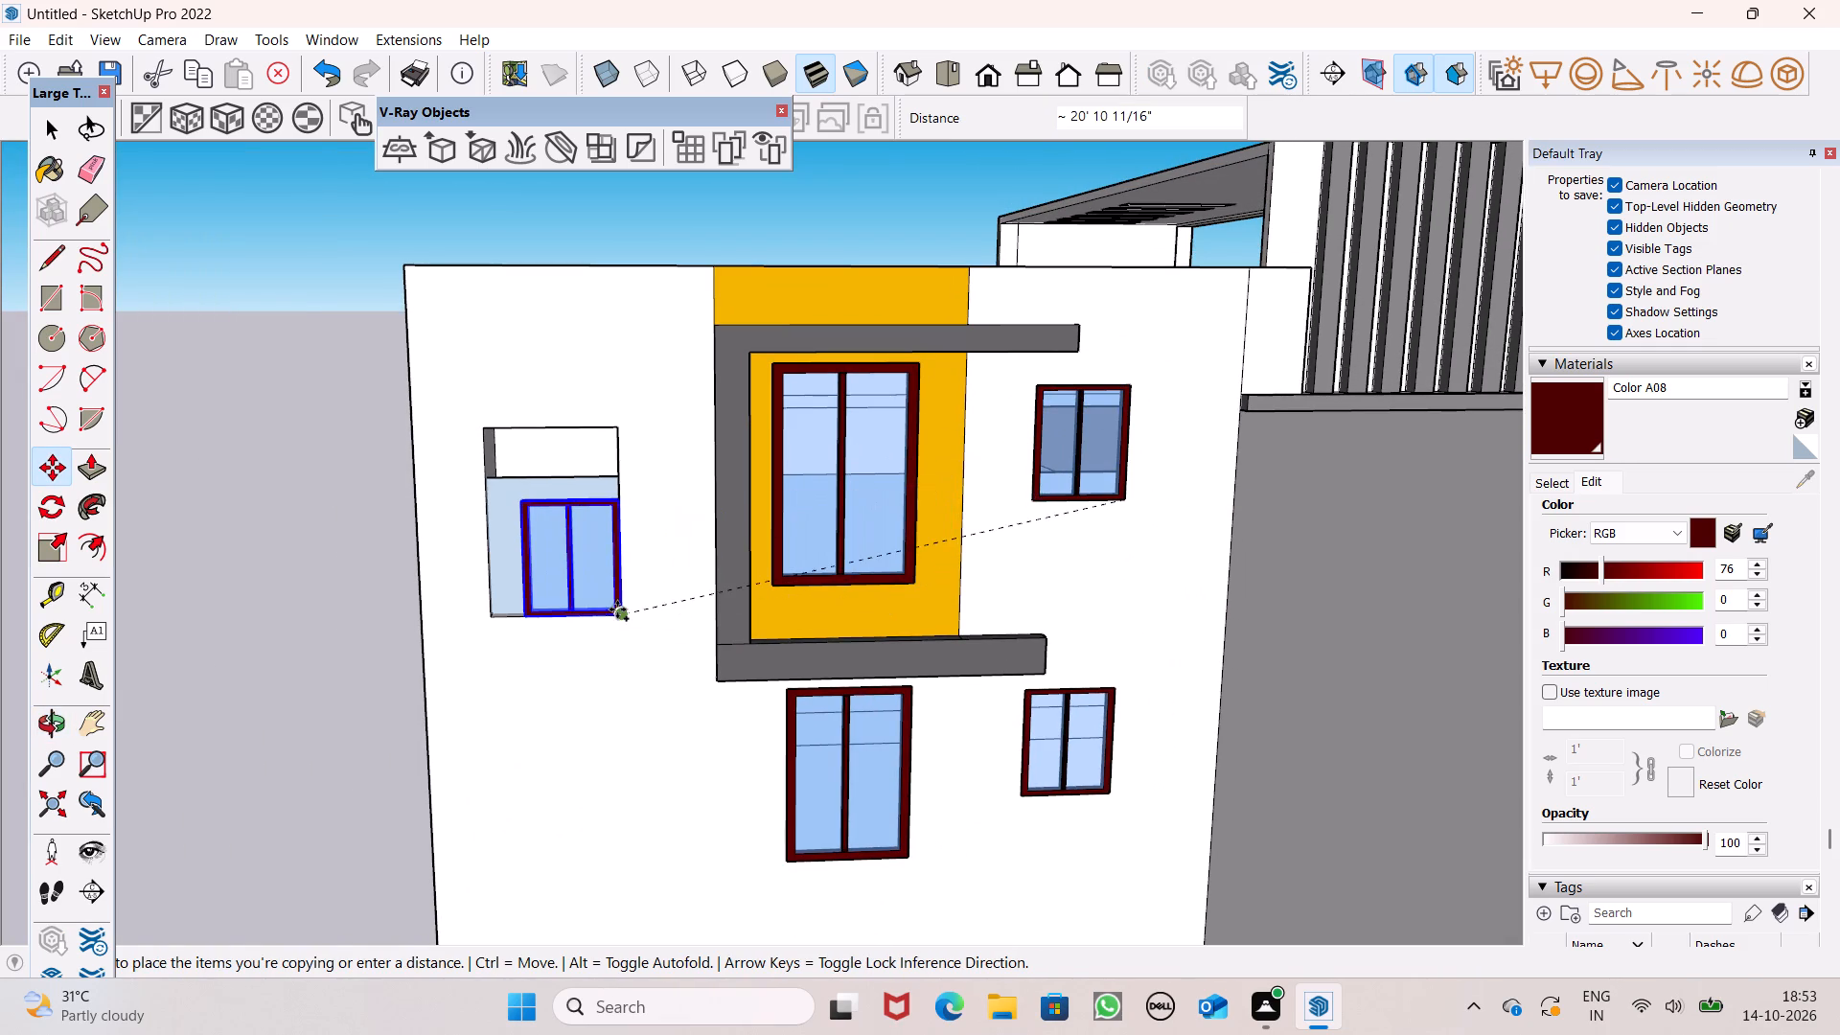
left_click_drag(617, 609, 615, 609)
Widen the copied window by a factor of about 1.35 to the far side edge of its opening.
middle_click_drag(628, 586, 780, 747)
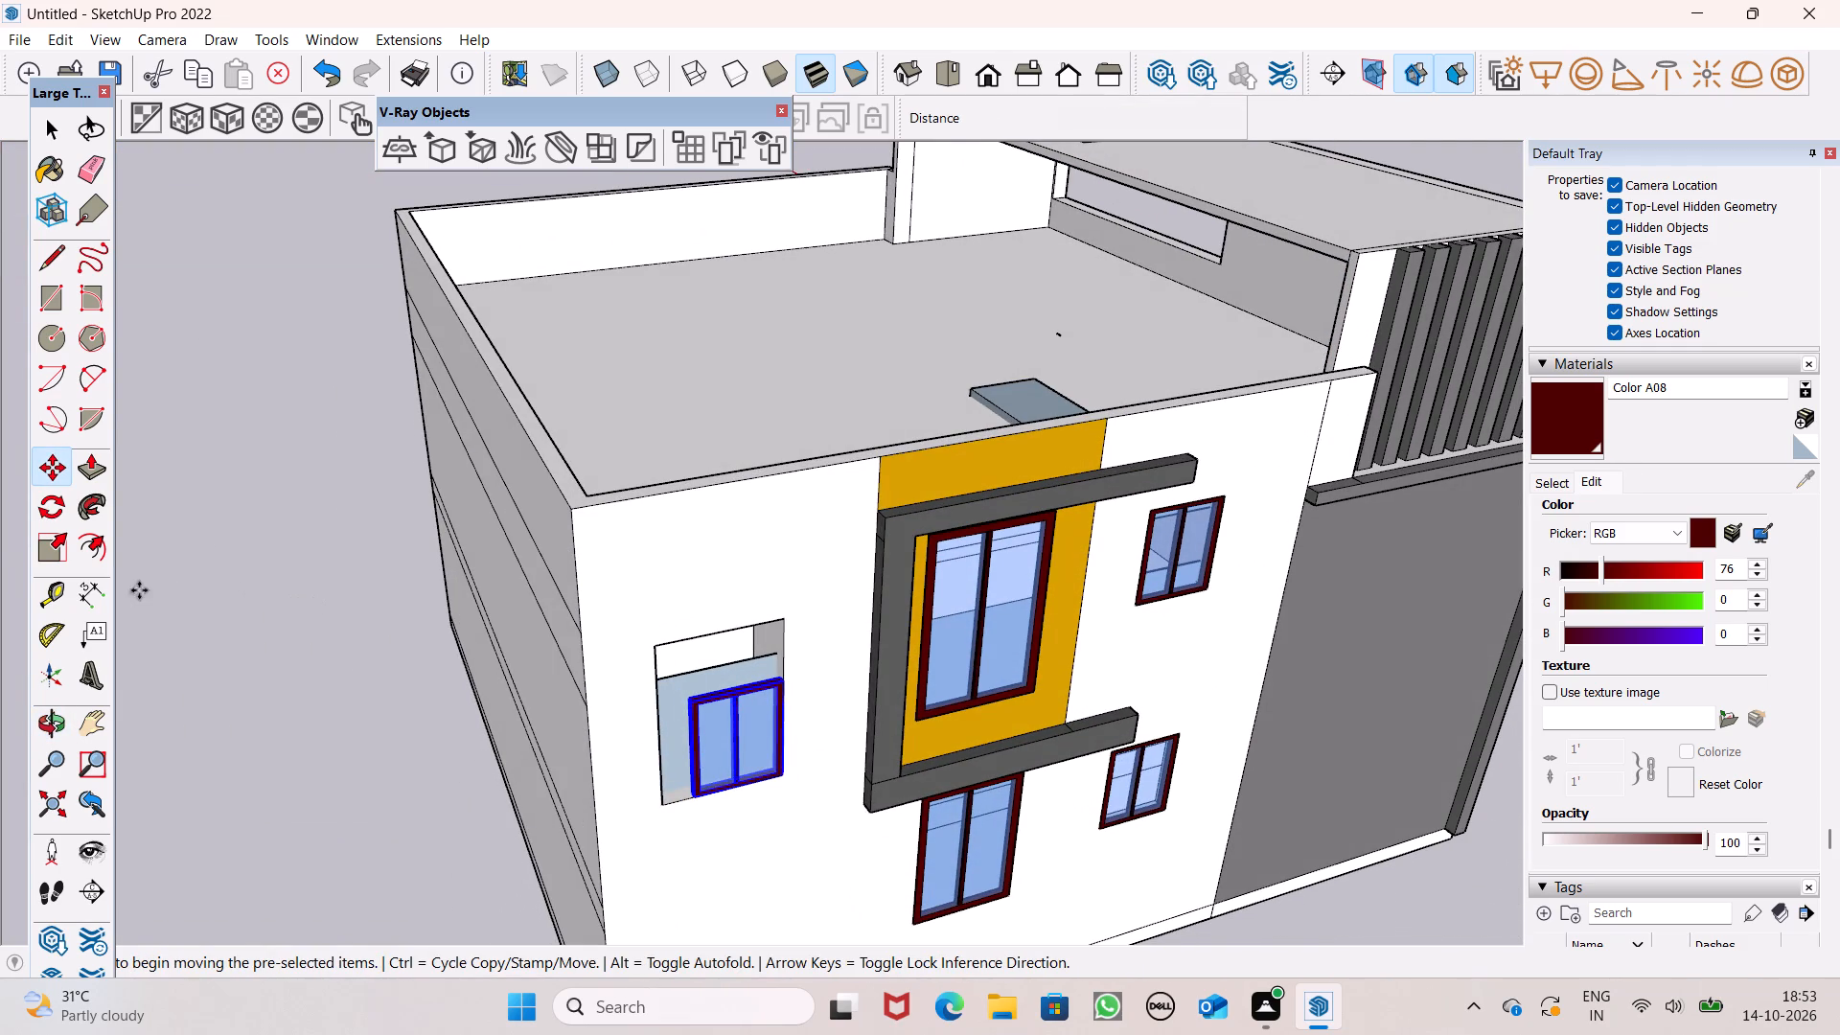
left_click(51, 545)
scroll(635, 678, "up", 4)
scroll(637, 682, "down", 1)
scroll(637, 682, "up", 1)
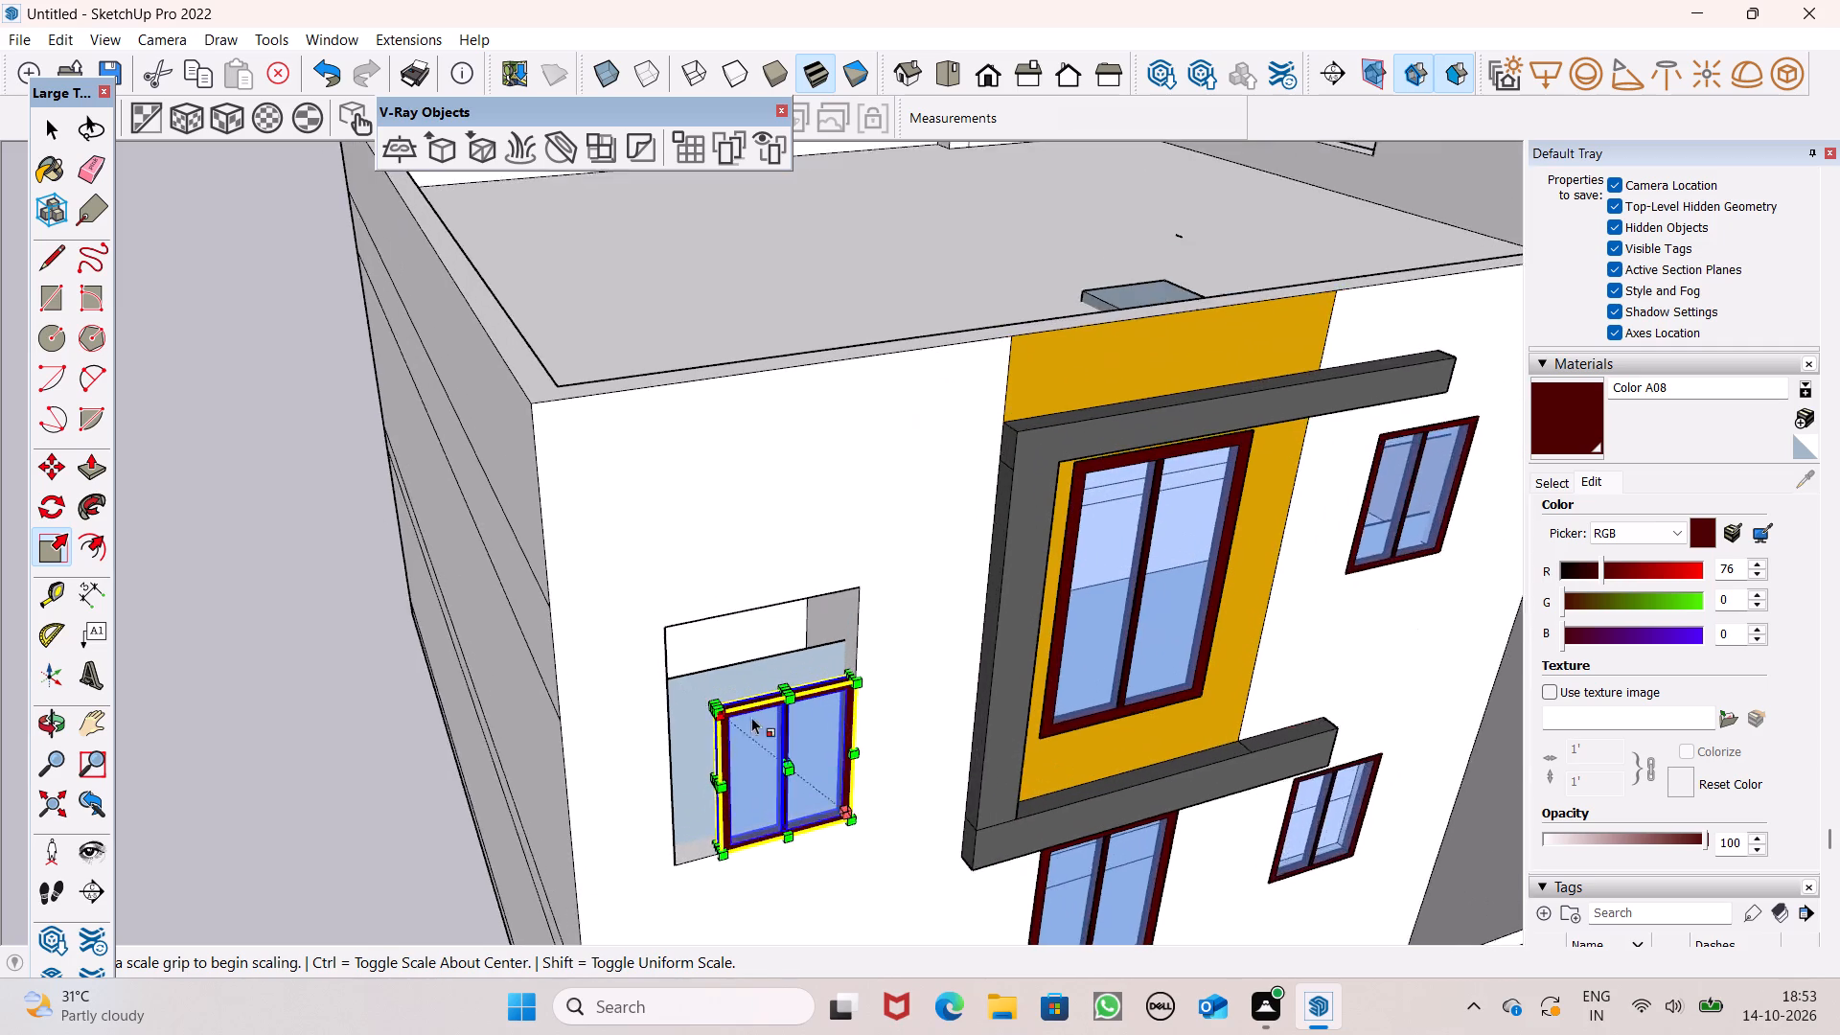
scroll(758, 718, "up", 5)
scroll(812, 721, "down", 1)
scroll(812, 721, "up", 1)
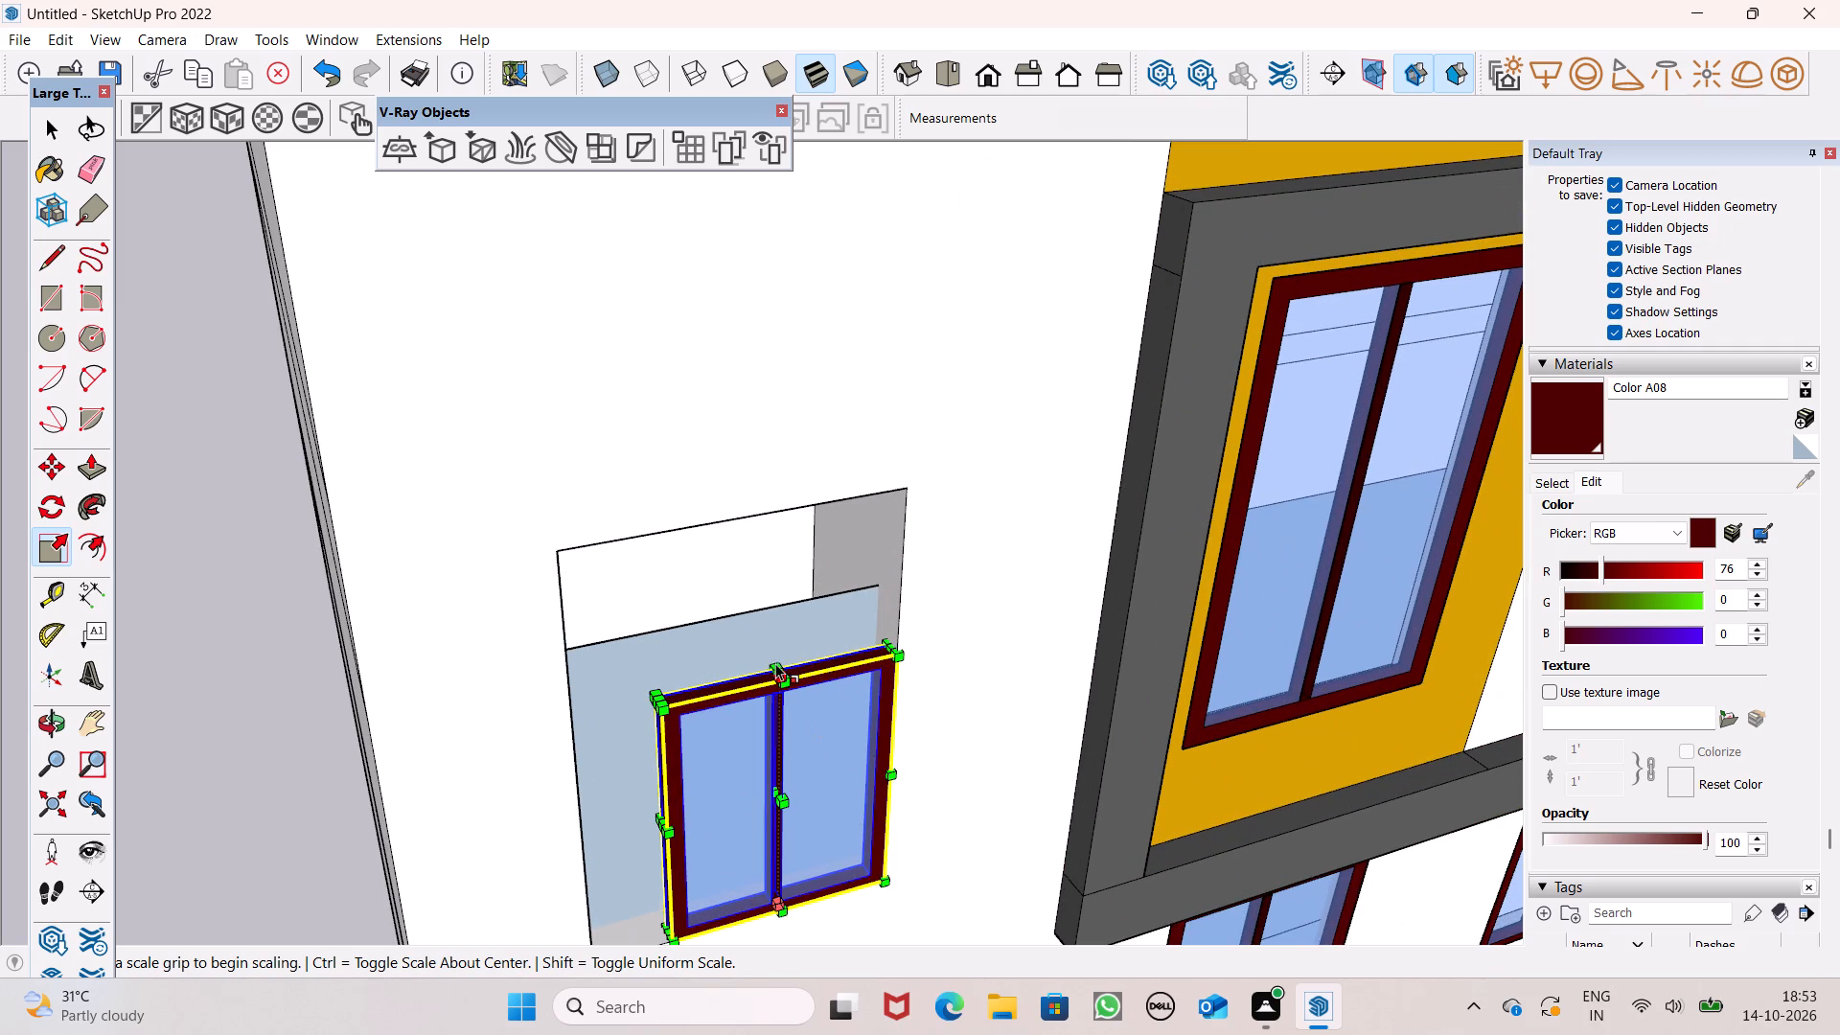
middle_click_drag(608, 875, 748, 789)
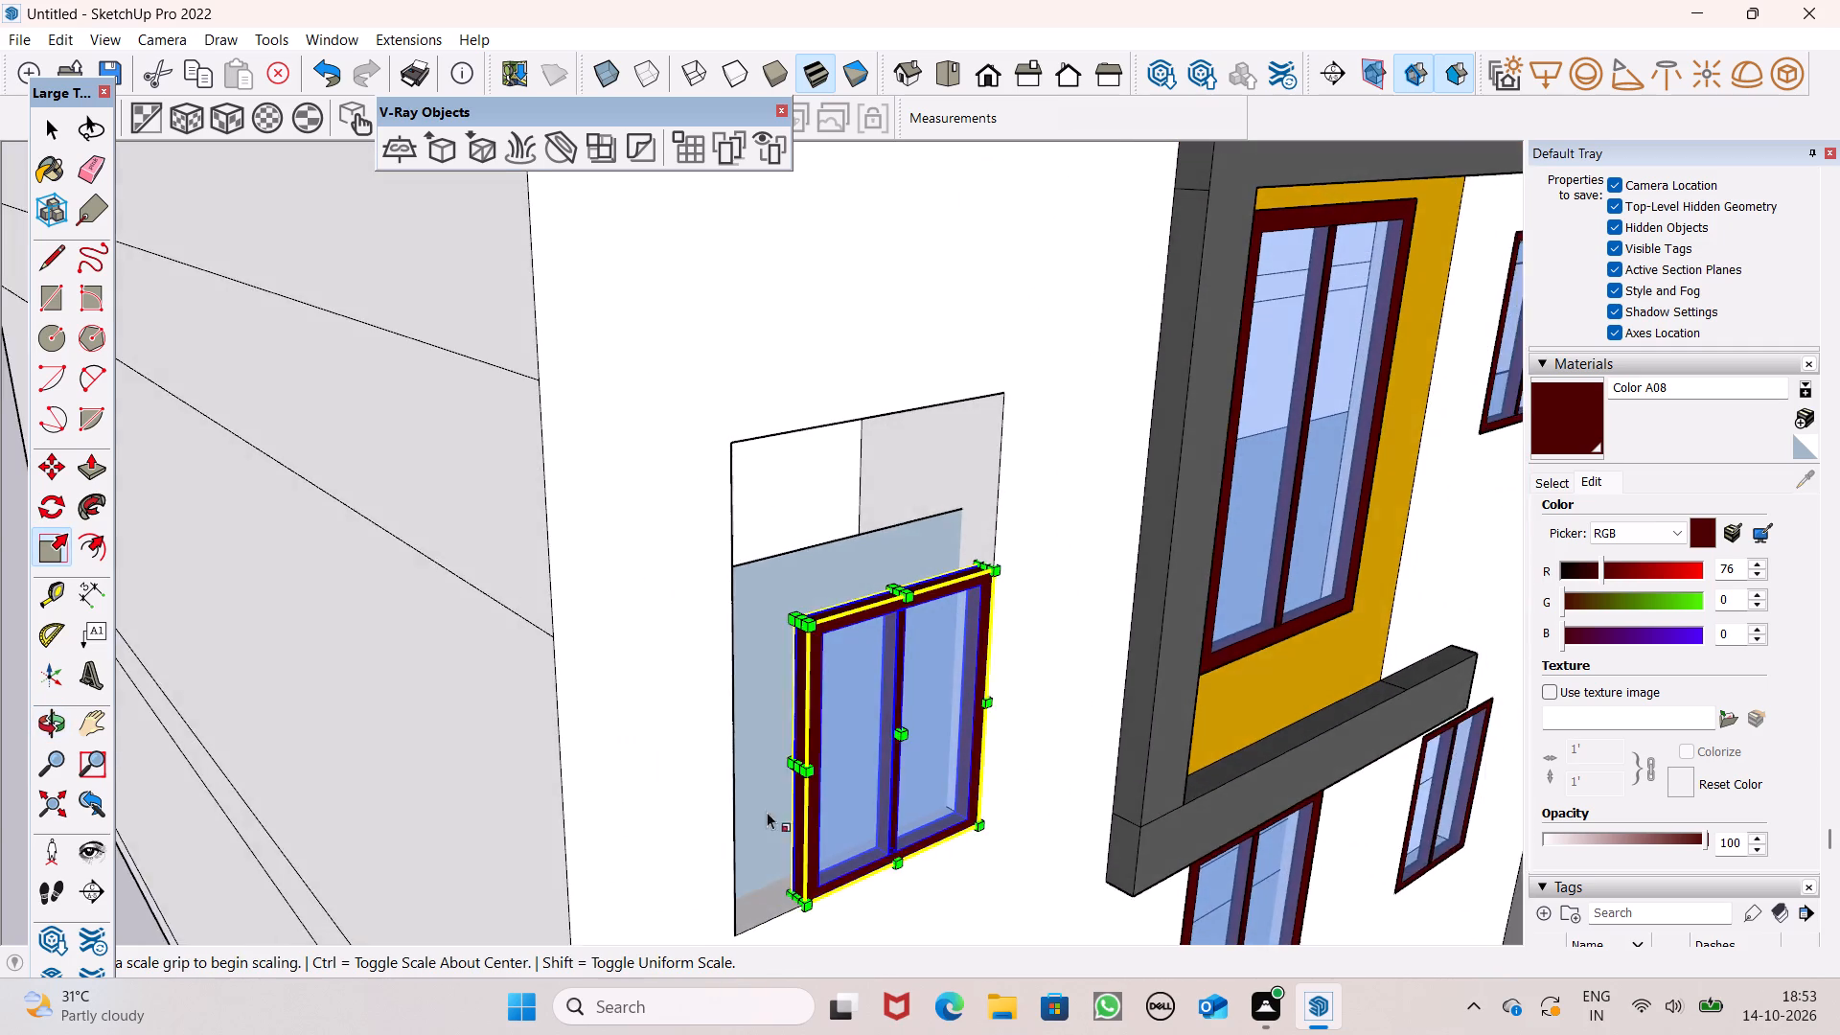
scroll(802, 812, "up", 4)
left_click_drag(790, 742, 696, 785)
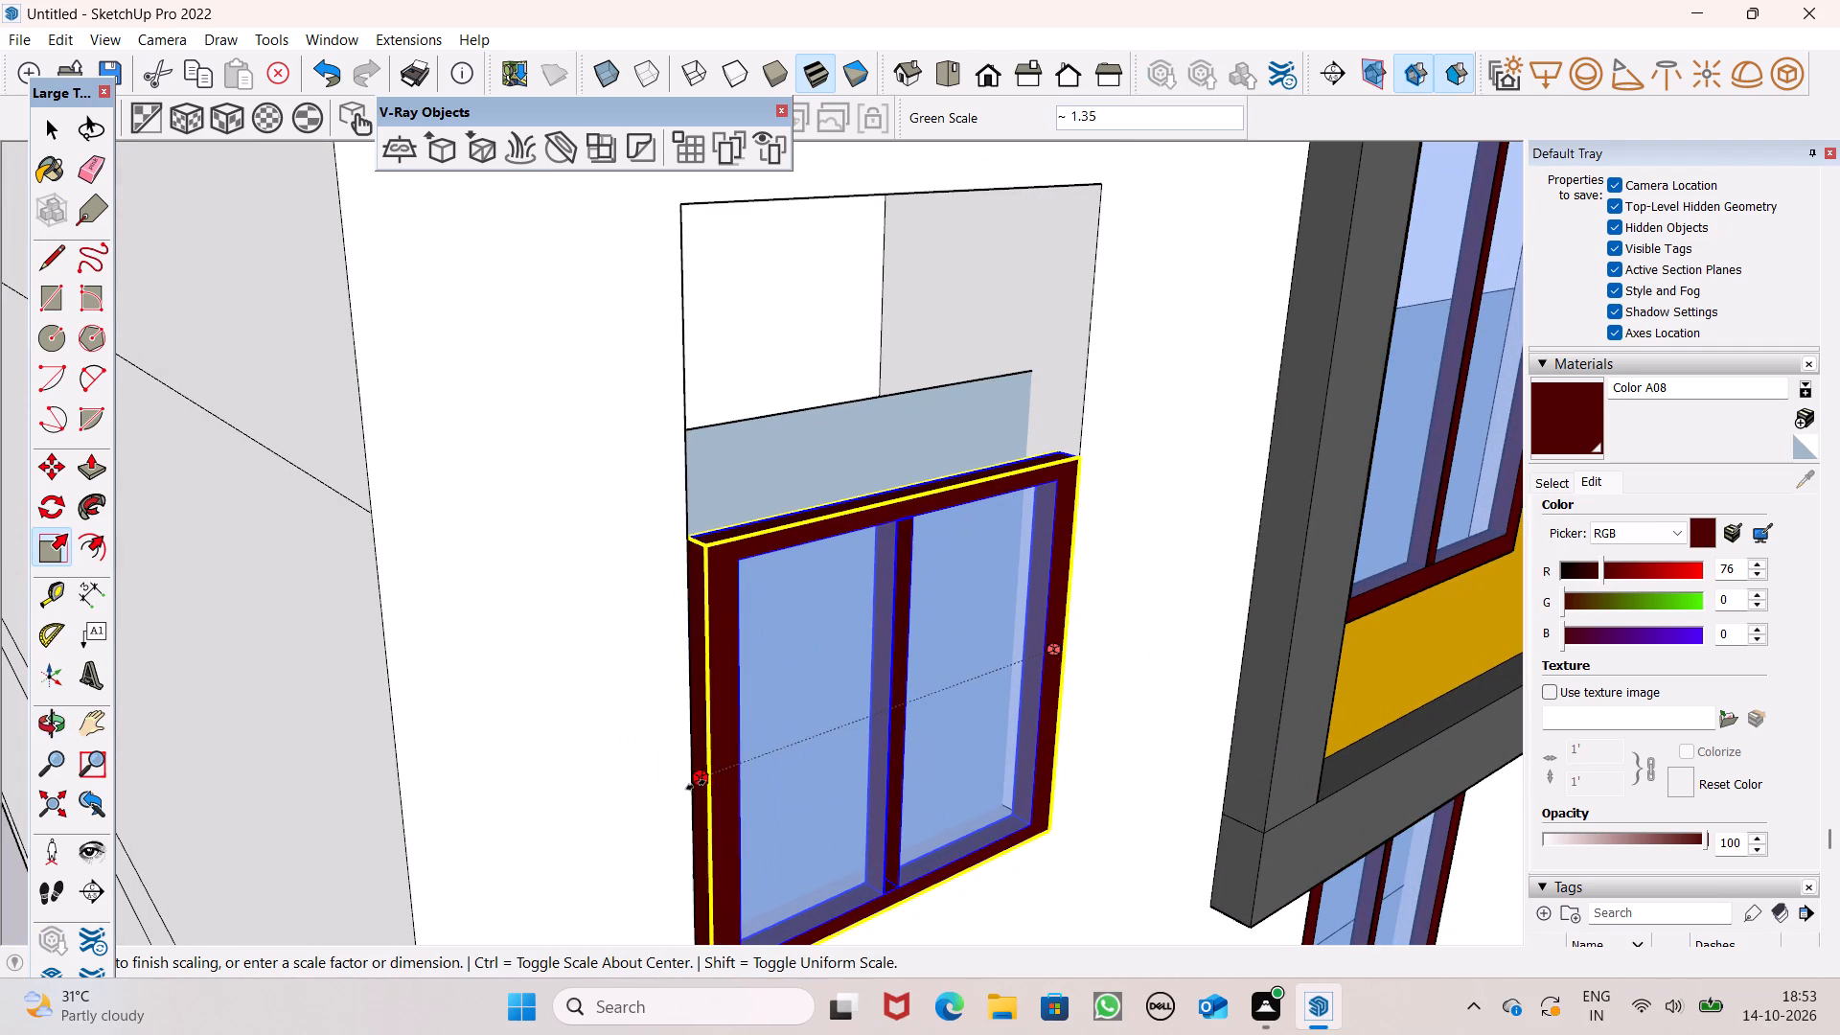
left_click_drag(696, 785, 693, 787)
Stretch the widened window in height up to the top edge of its opening.
scroll(928, 431, "down", 5)
scroll(921, 305, "up", 7)
left_click_drag(932, 667, 902, 442)
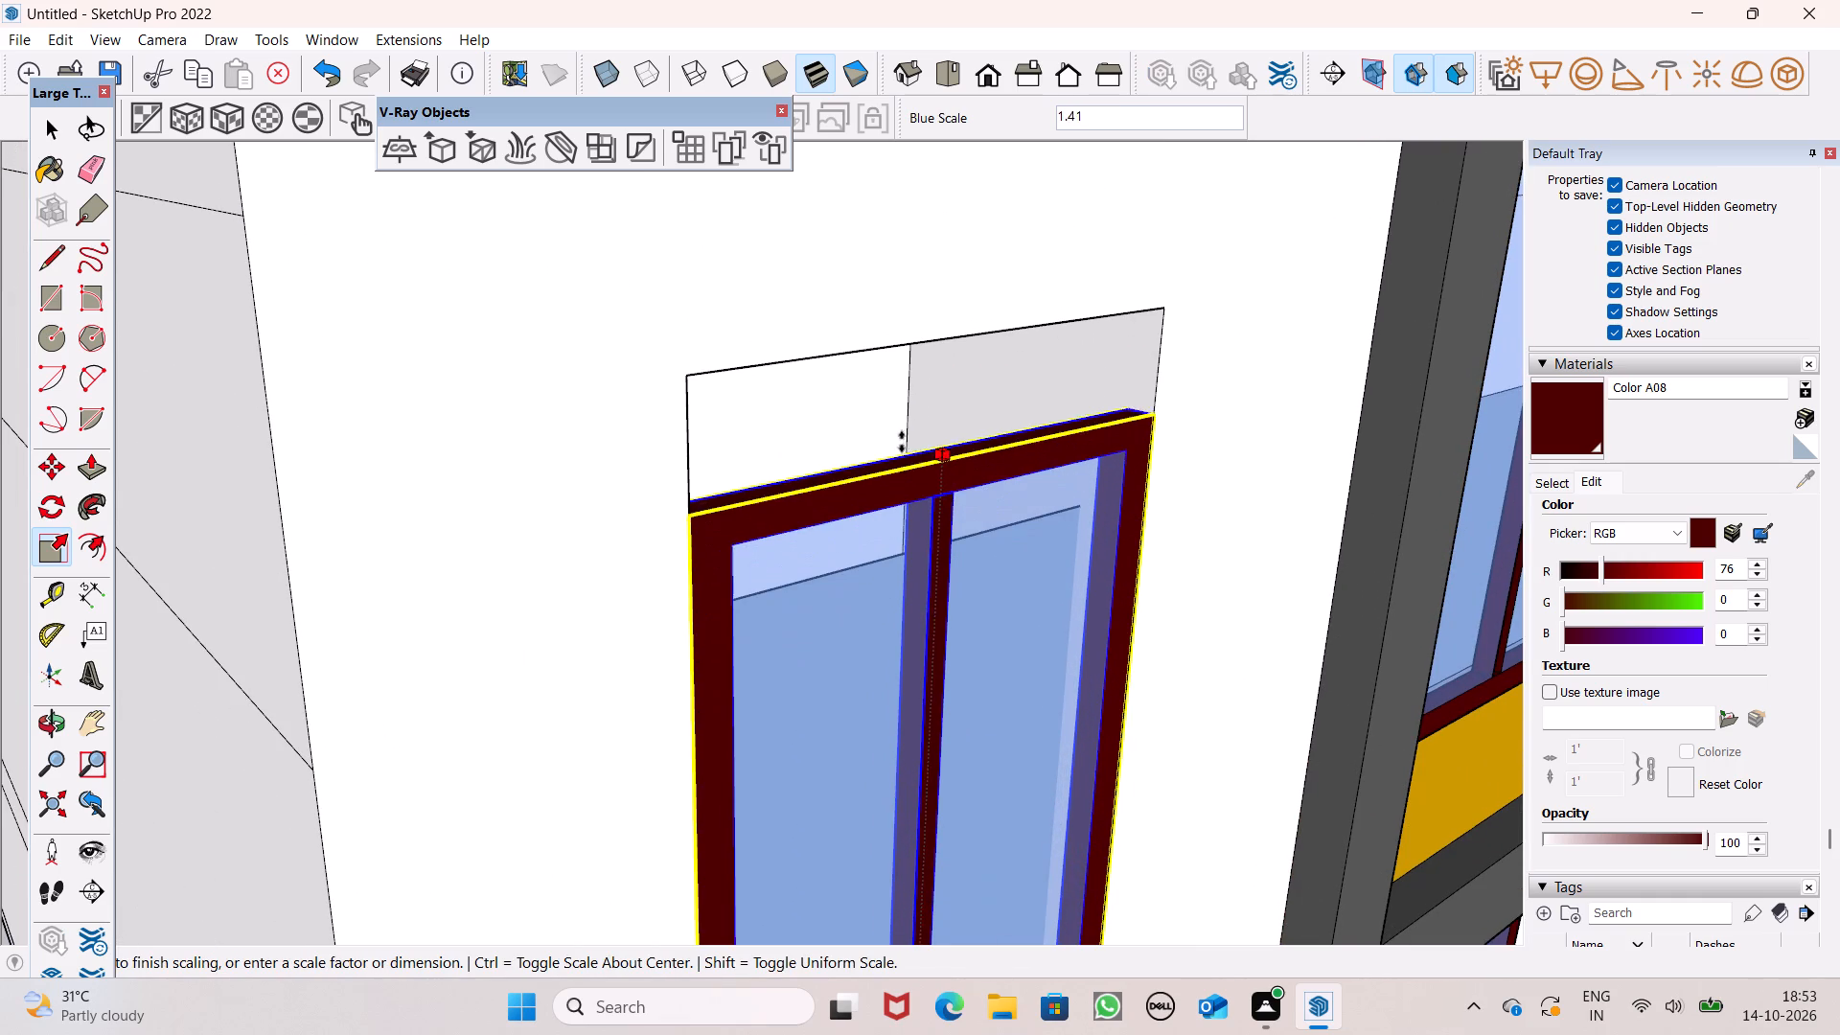
left_click_drag(902, 442, 885, 355)
scroll(918, 643, "down", 3)
key("space")
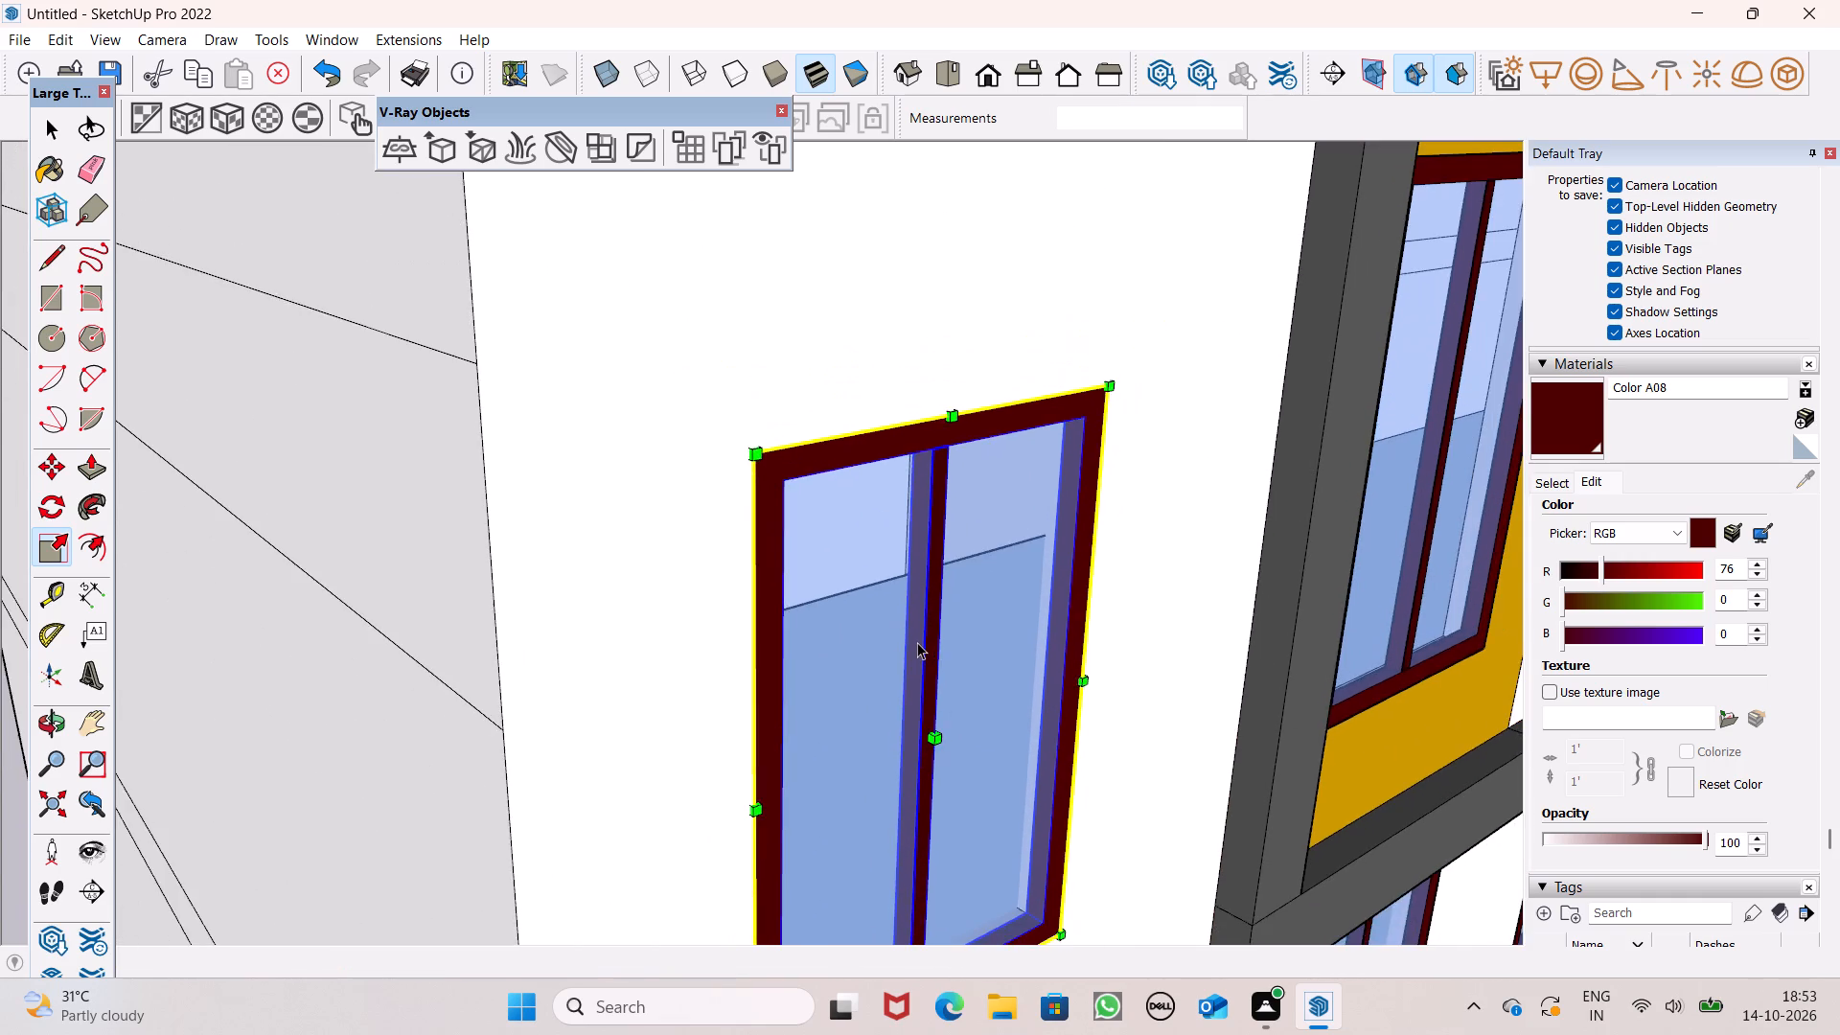
key("space")
Examine the side wall's windows and the front facade's balcony openings from several angles.
scroll(917, 642, "down", 7)
scroll(1038, 498, "down", 3)
scroll(1038, 498, "up", 1)
scroll(1038, 498, "down", 12)
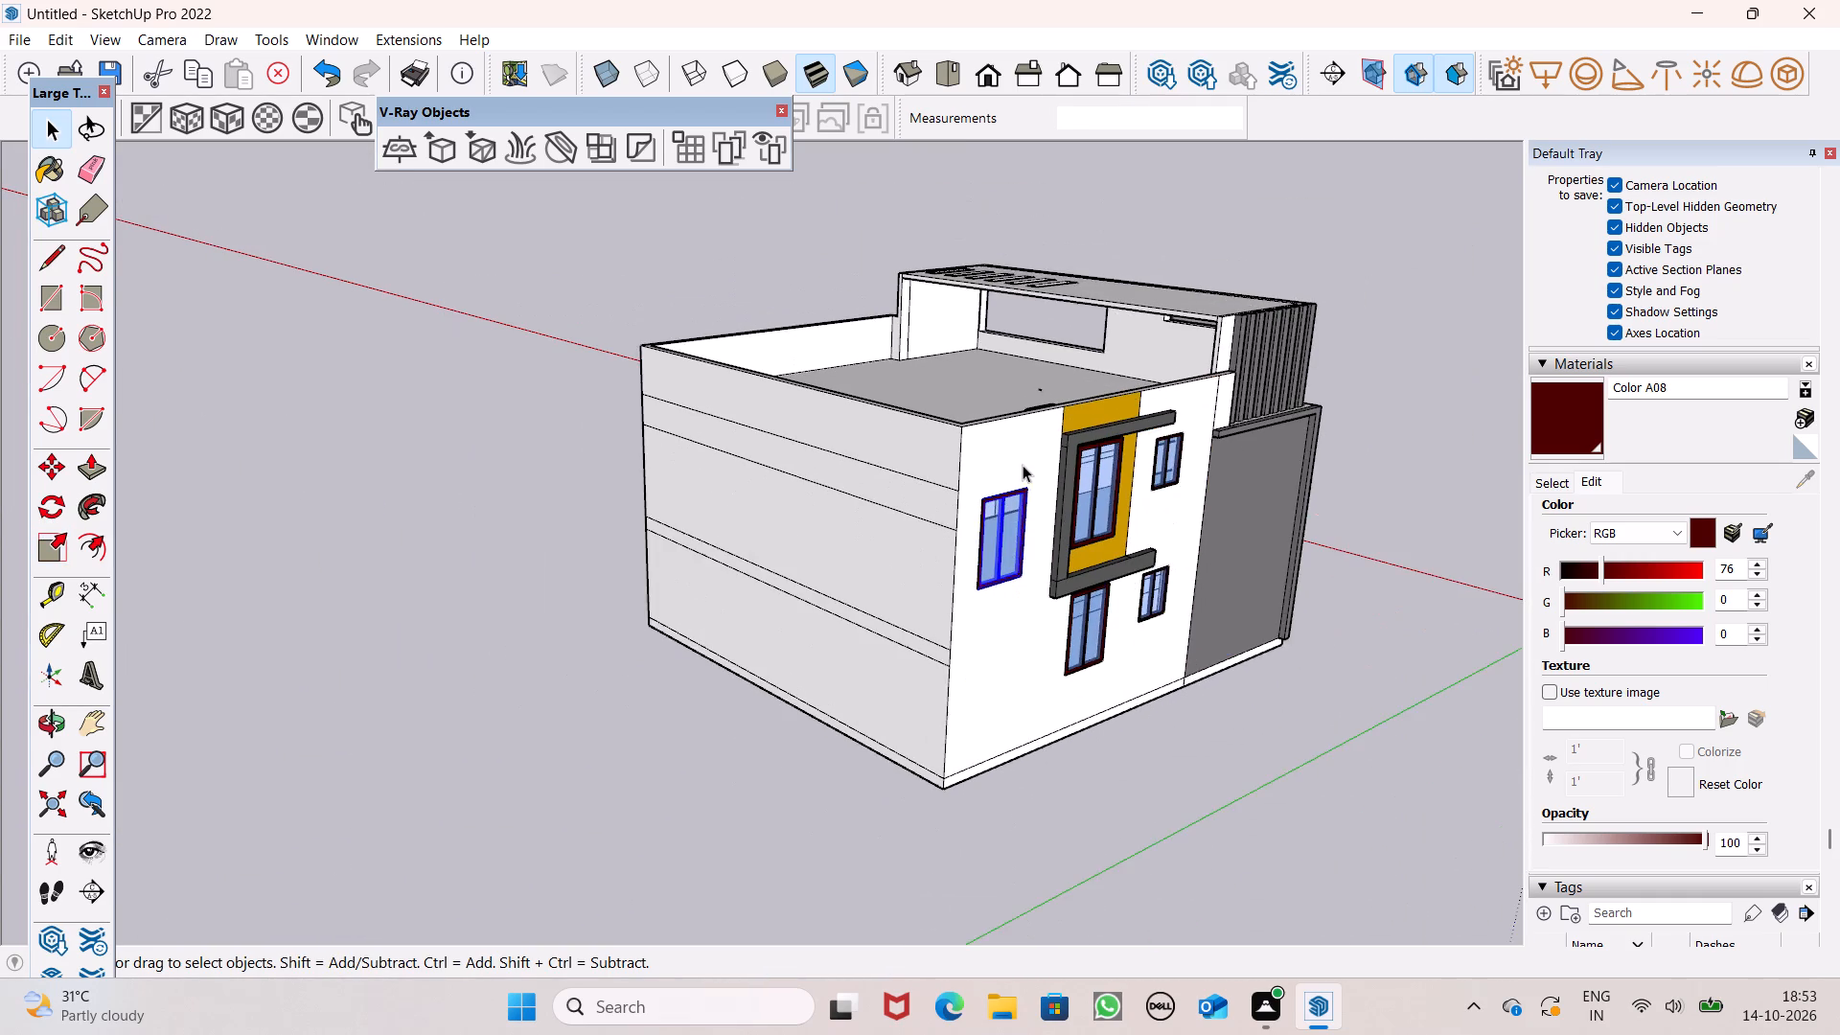
scroll(1023, 490, "down", 1)
left_click(727, 693)
middle_click_drag(1224, 768, 690, 711)
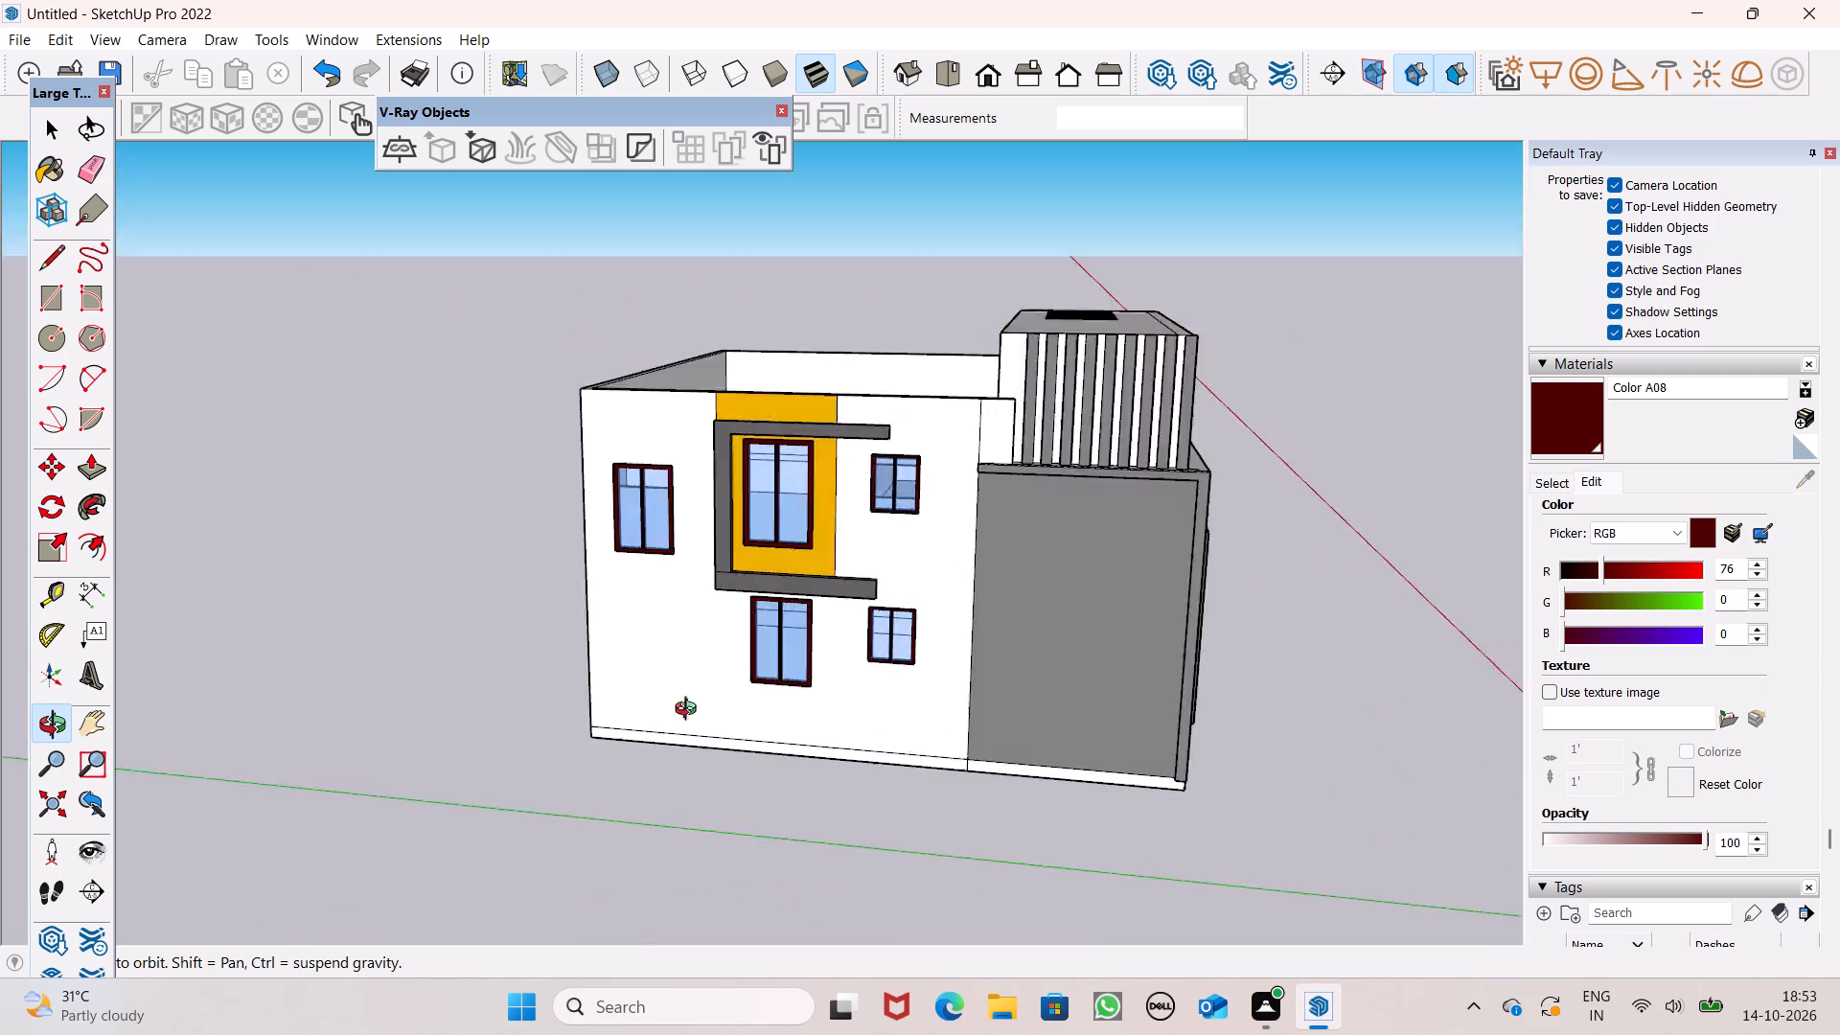
middle_click_drag(690, 711, 568, 692)
scroll(891, 616, "down", 1)
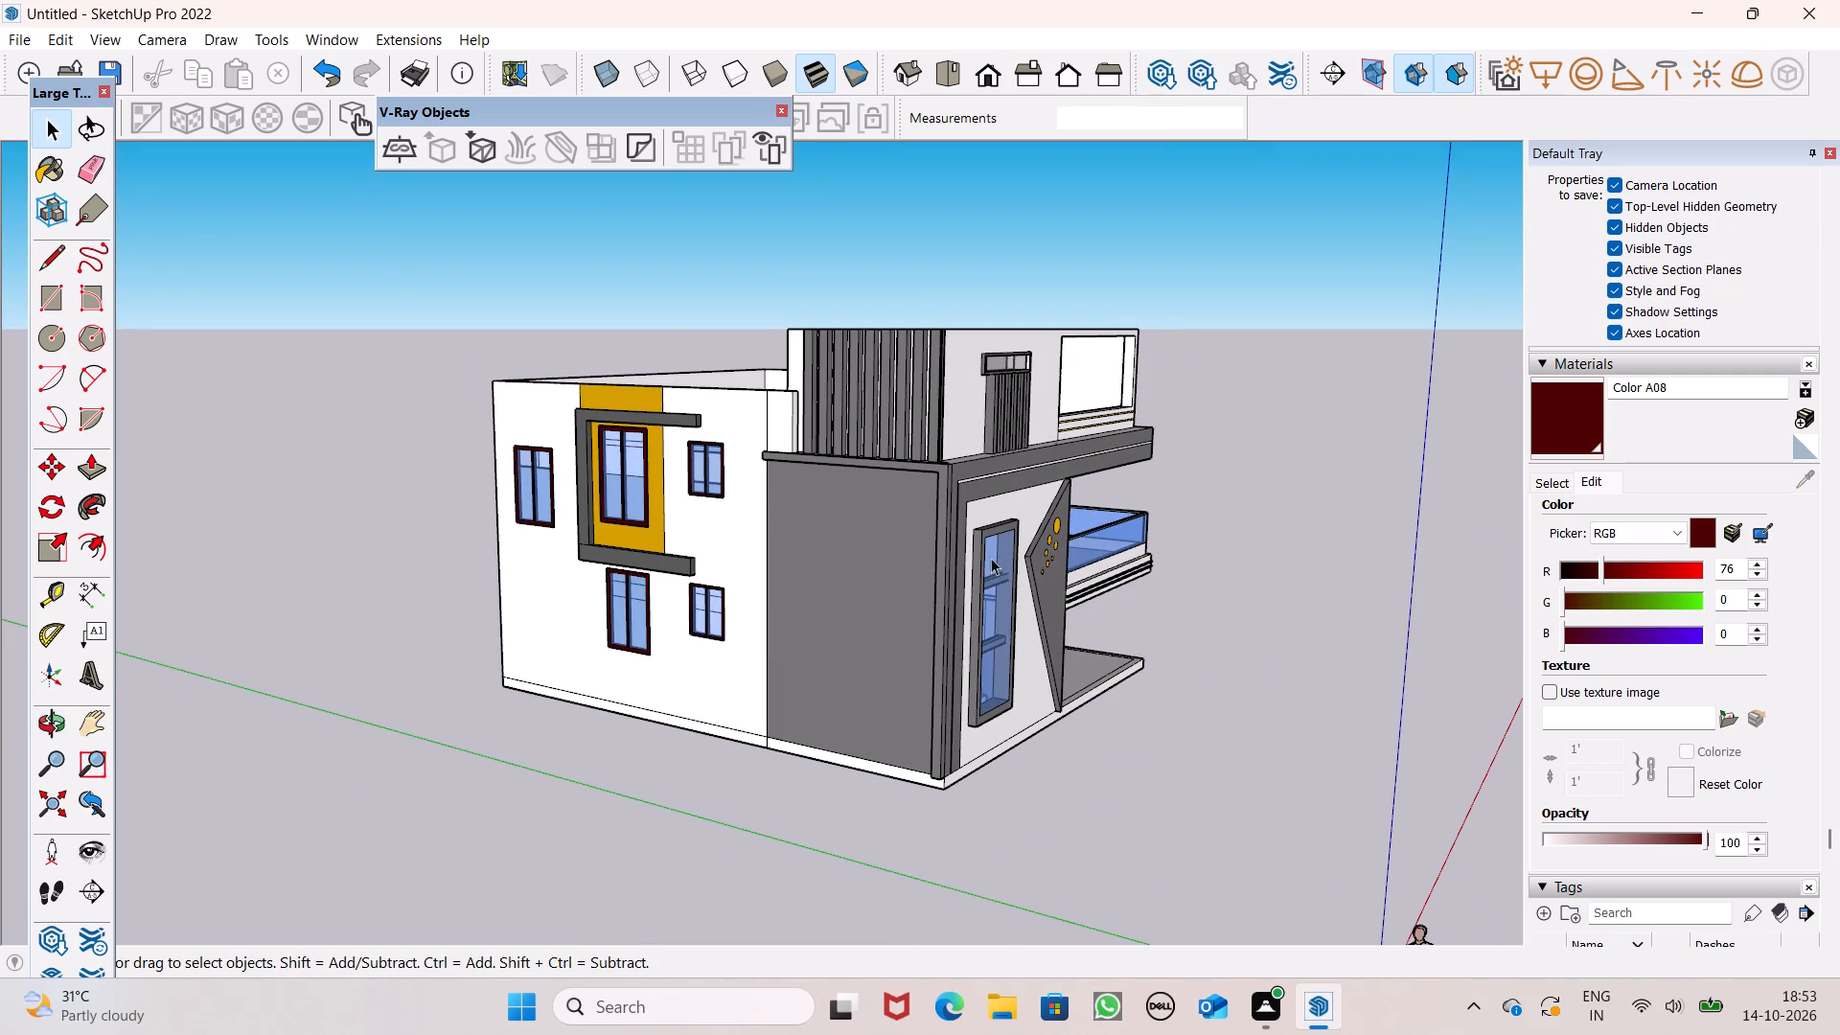
scroll(996, 550, "down", 2)
scroll(907, 612, "up", 1)
middle_click_drag(1032, 652, 751, 660)
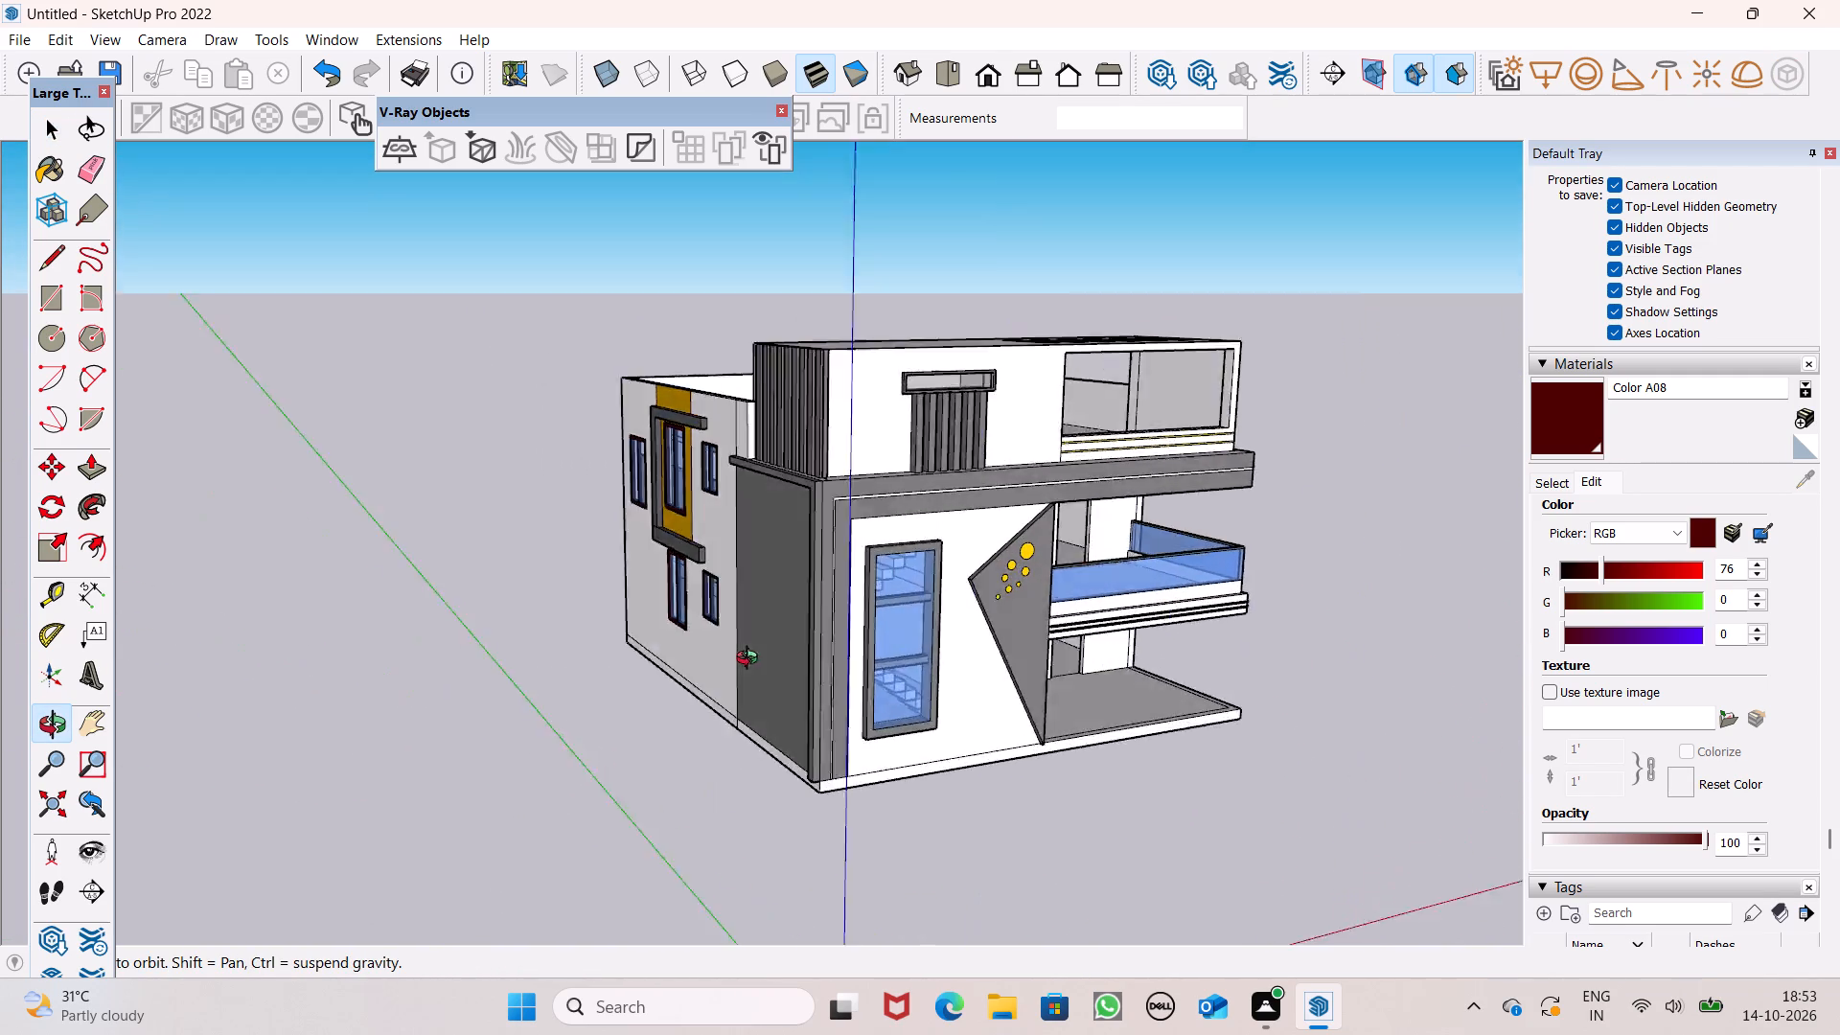
middle_click_drag(751, 660, 431, 583)
scroll(646, 497, "up", 1)
scroll(646, 498, "down", 2)
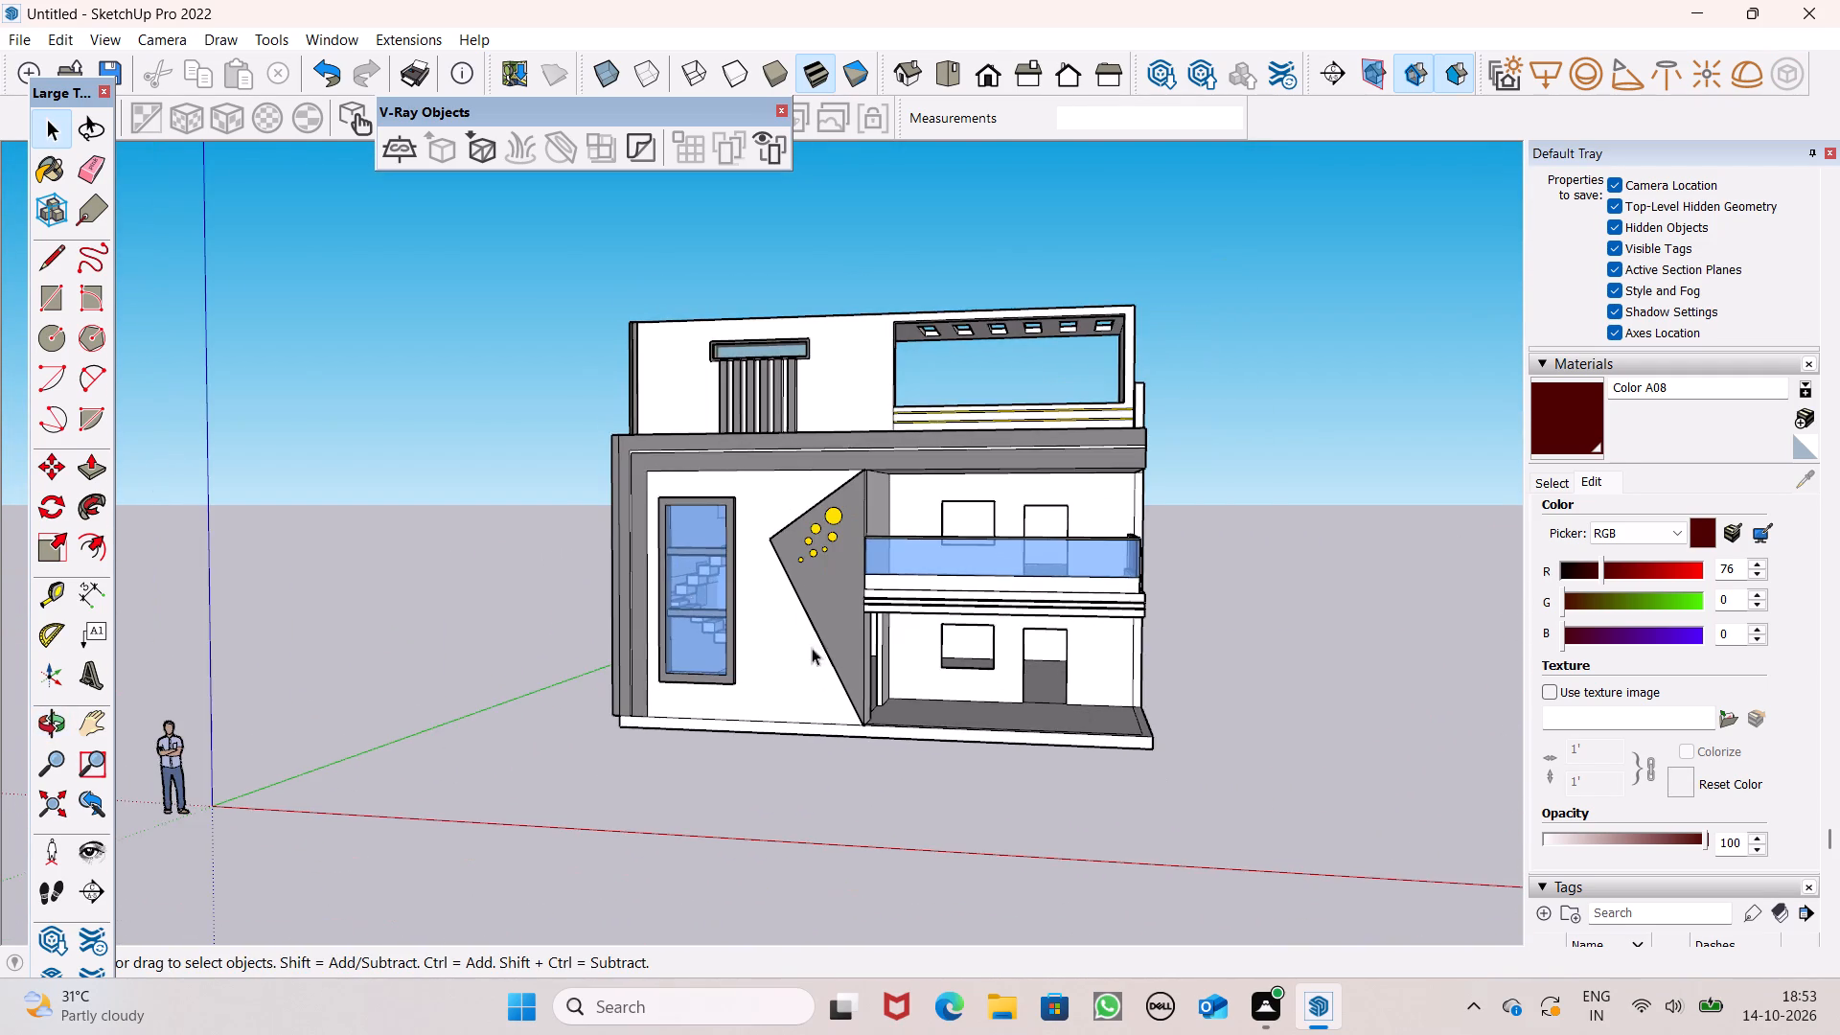
middle_click_drag(1026, 710, 1588, 712)
scroll(440, 579, "up", 1)
Copy the side wall's small ground-floor window 63' 8 3/4" away to the open space in front of the house.
left_click(495, 604)
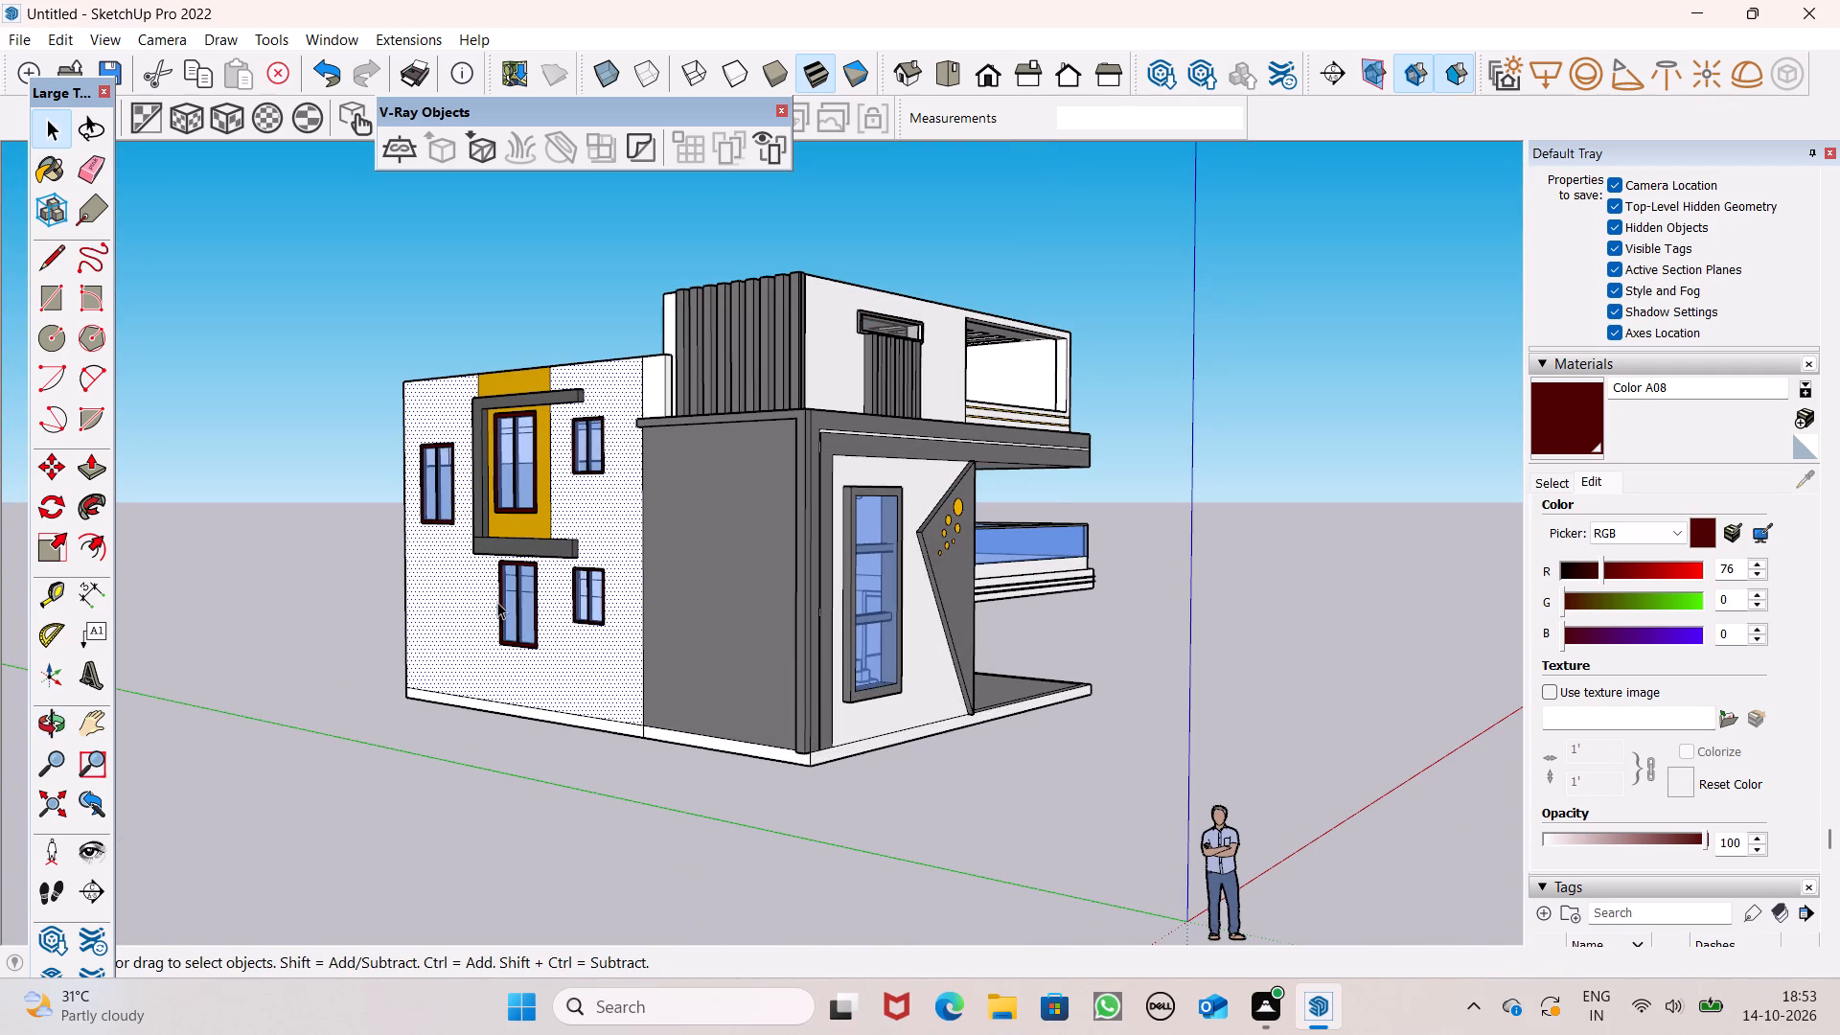
left_click_drag(372, 747, 375, 734)
left_click(602, 604)
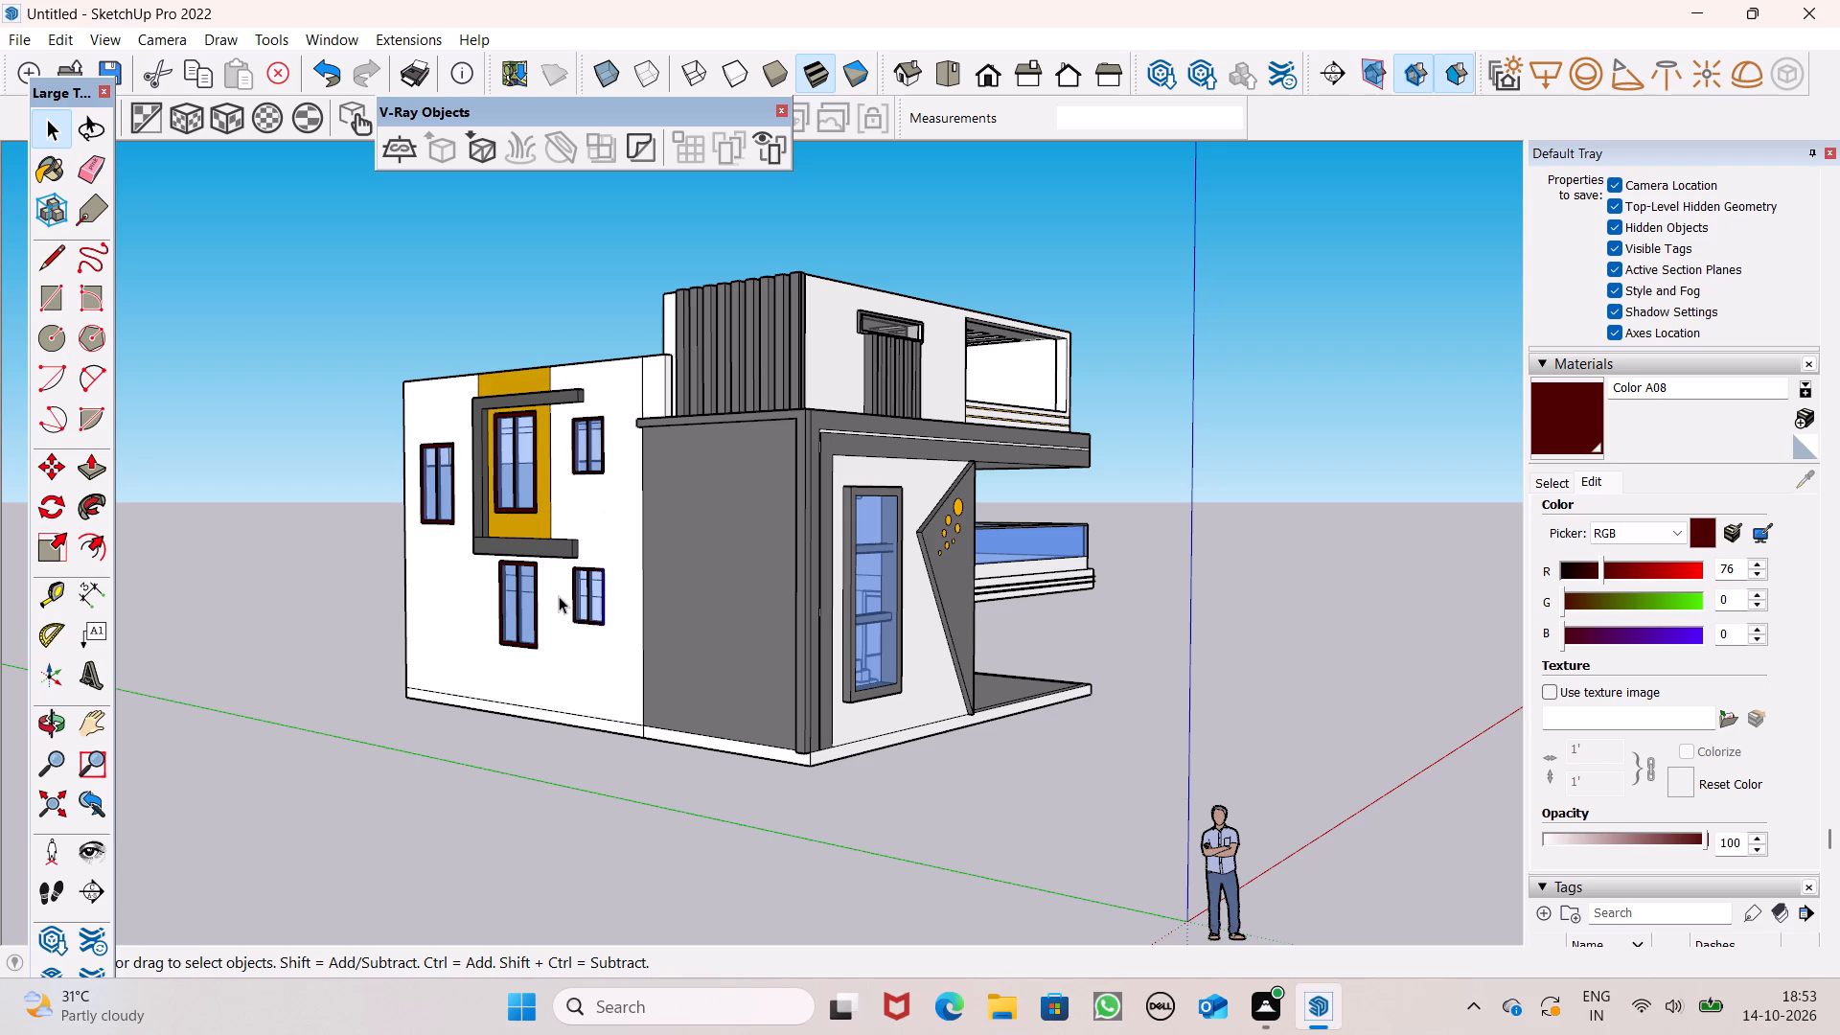
left_click(597, 606)
key("m")
key("Return")
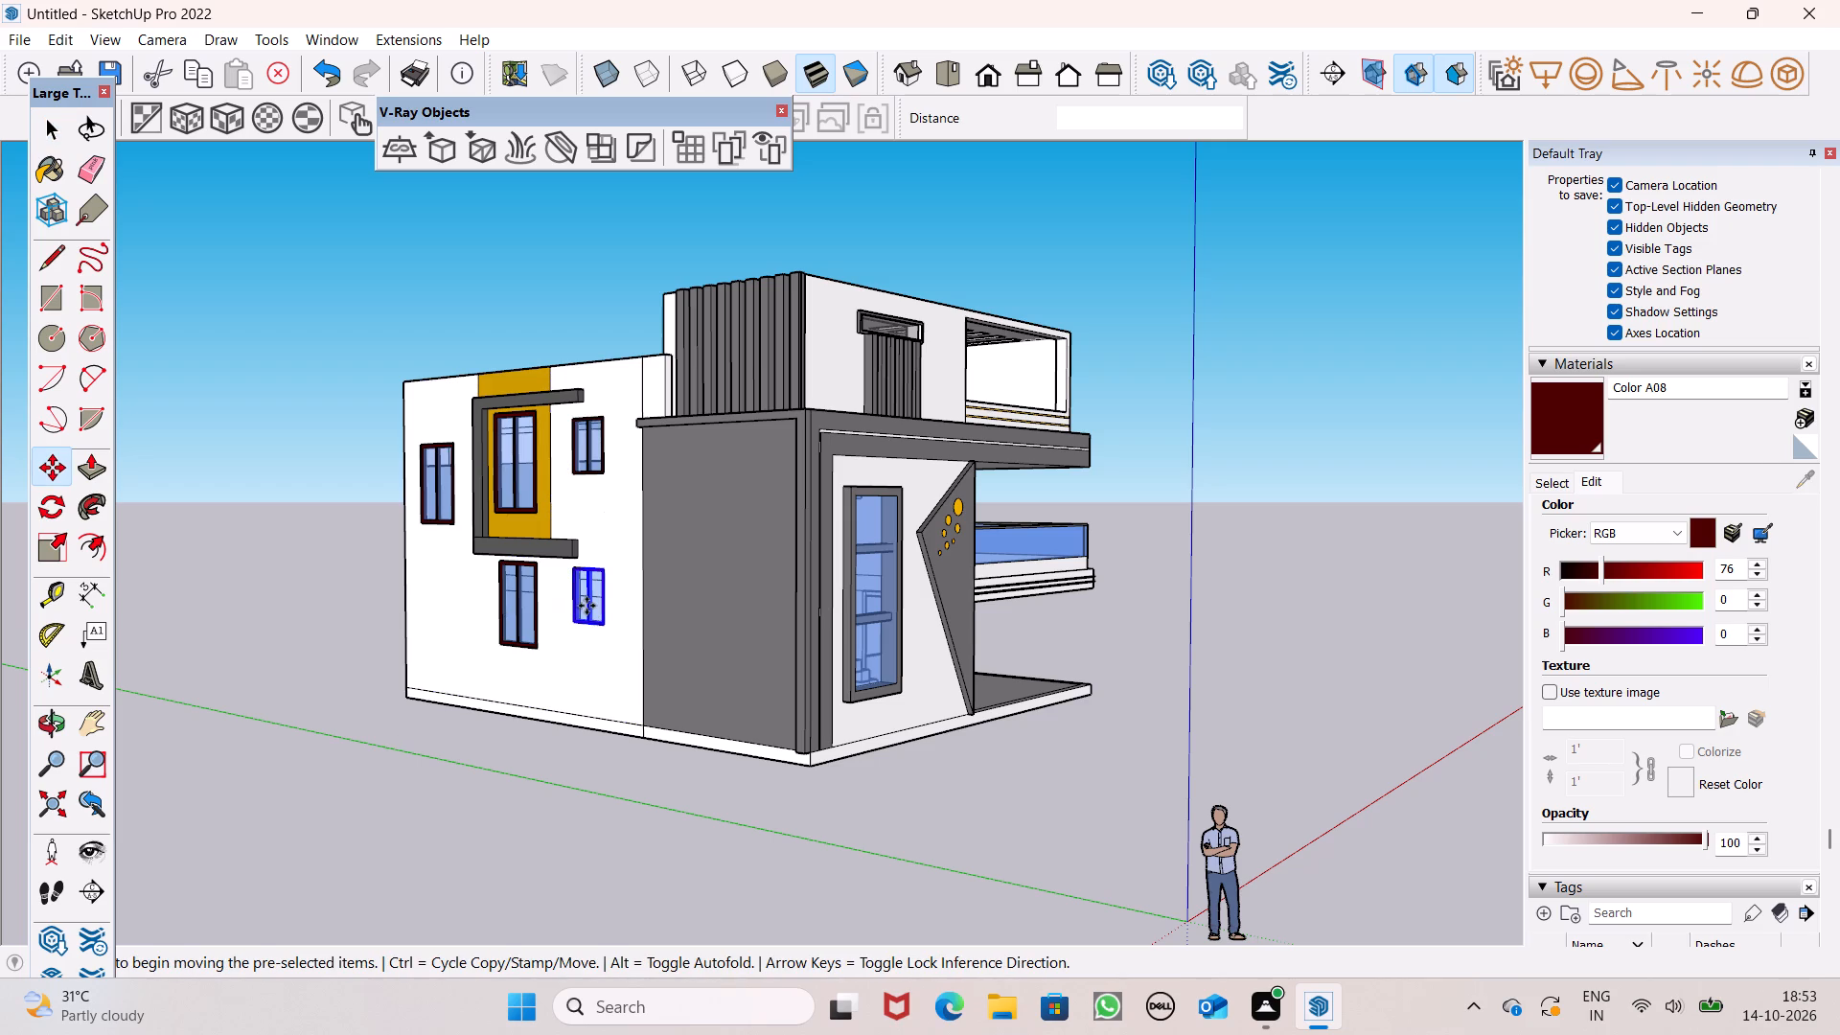
left_click_drag(603, 624, 683, 704)
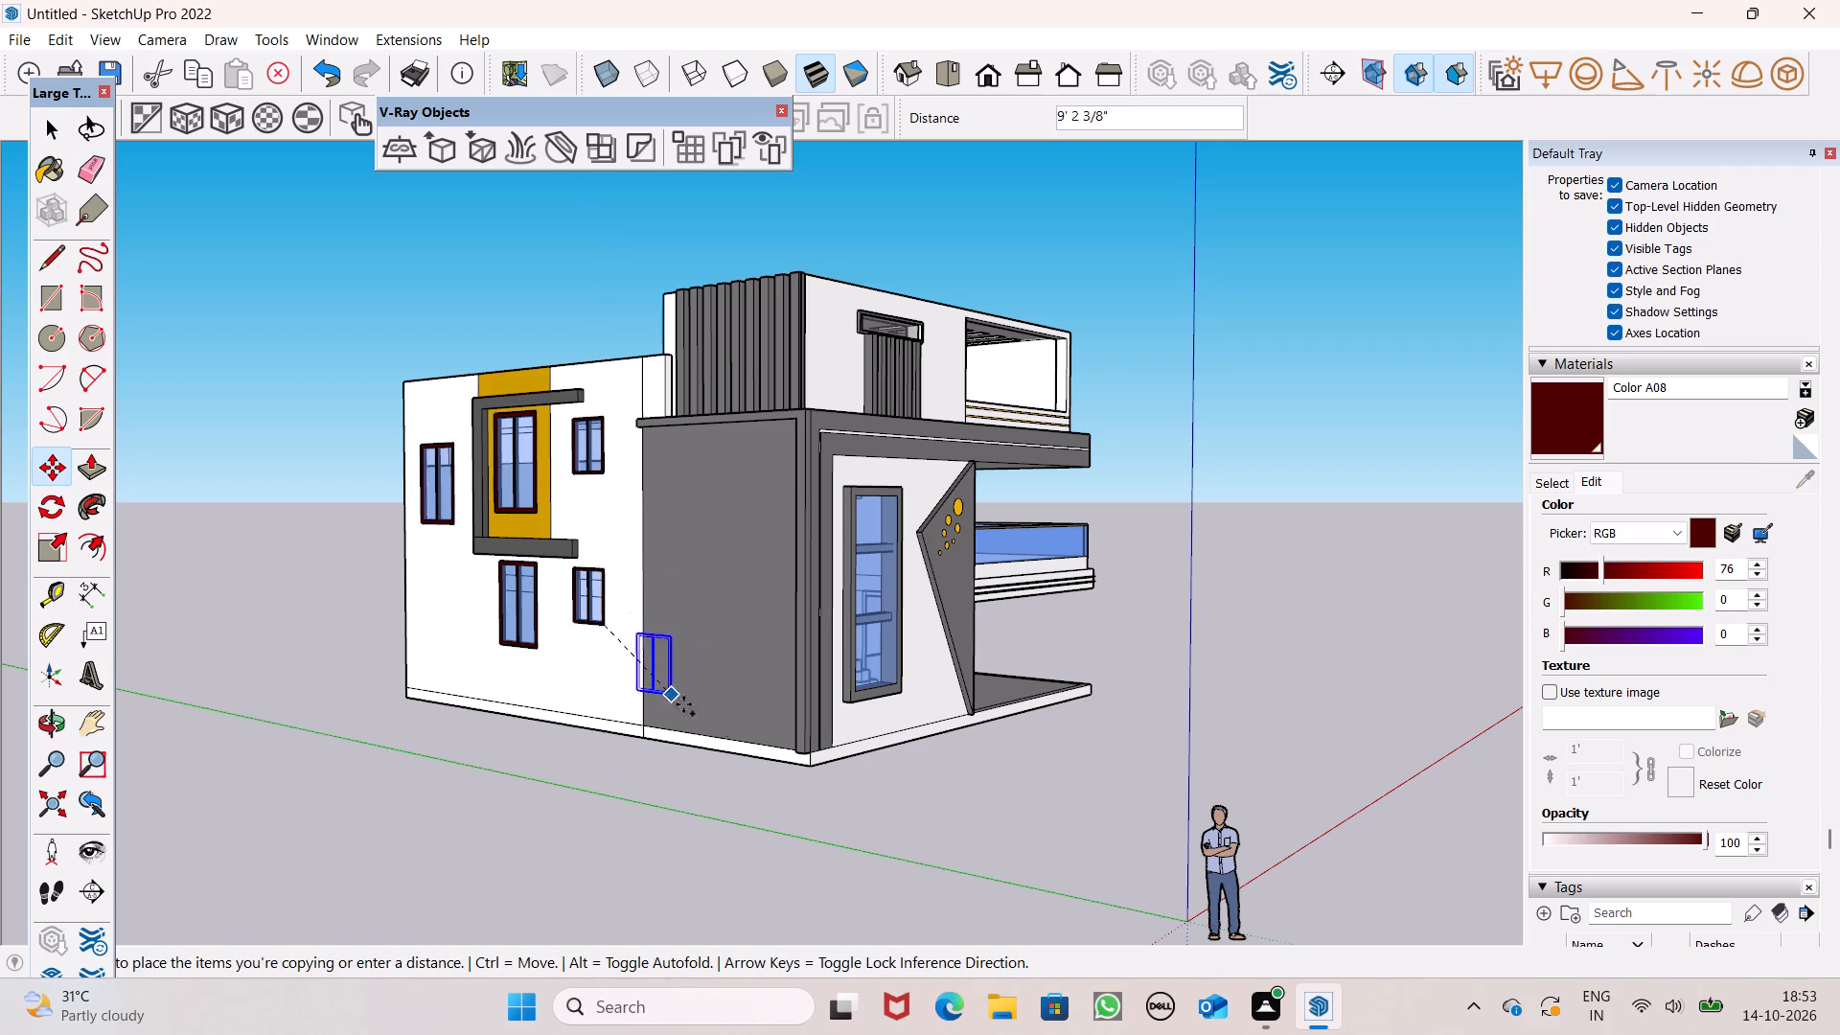
left_click_drag(683, 704, 1189, 766)
left_click(1276, 666)
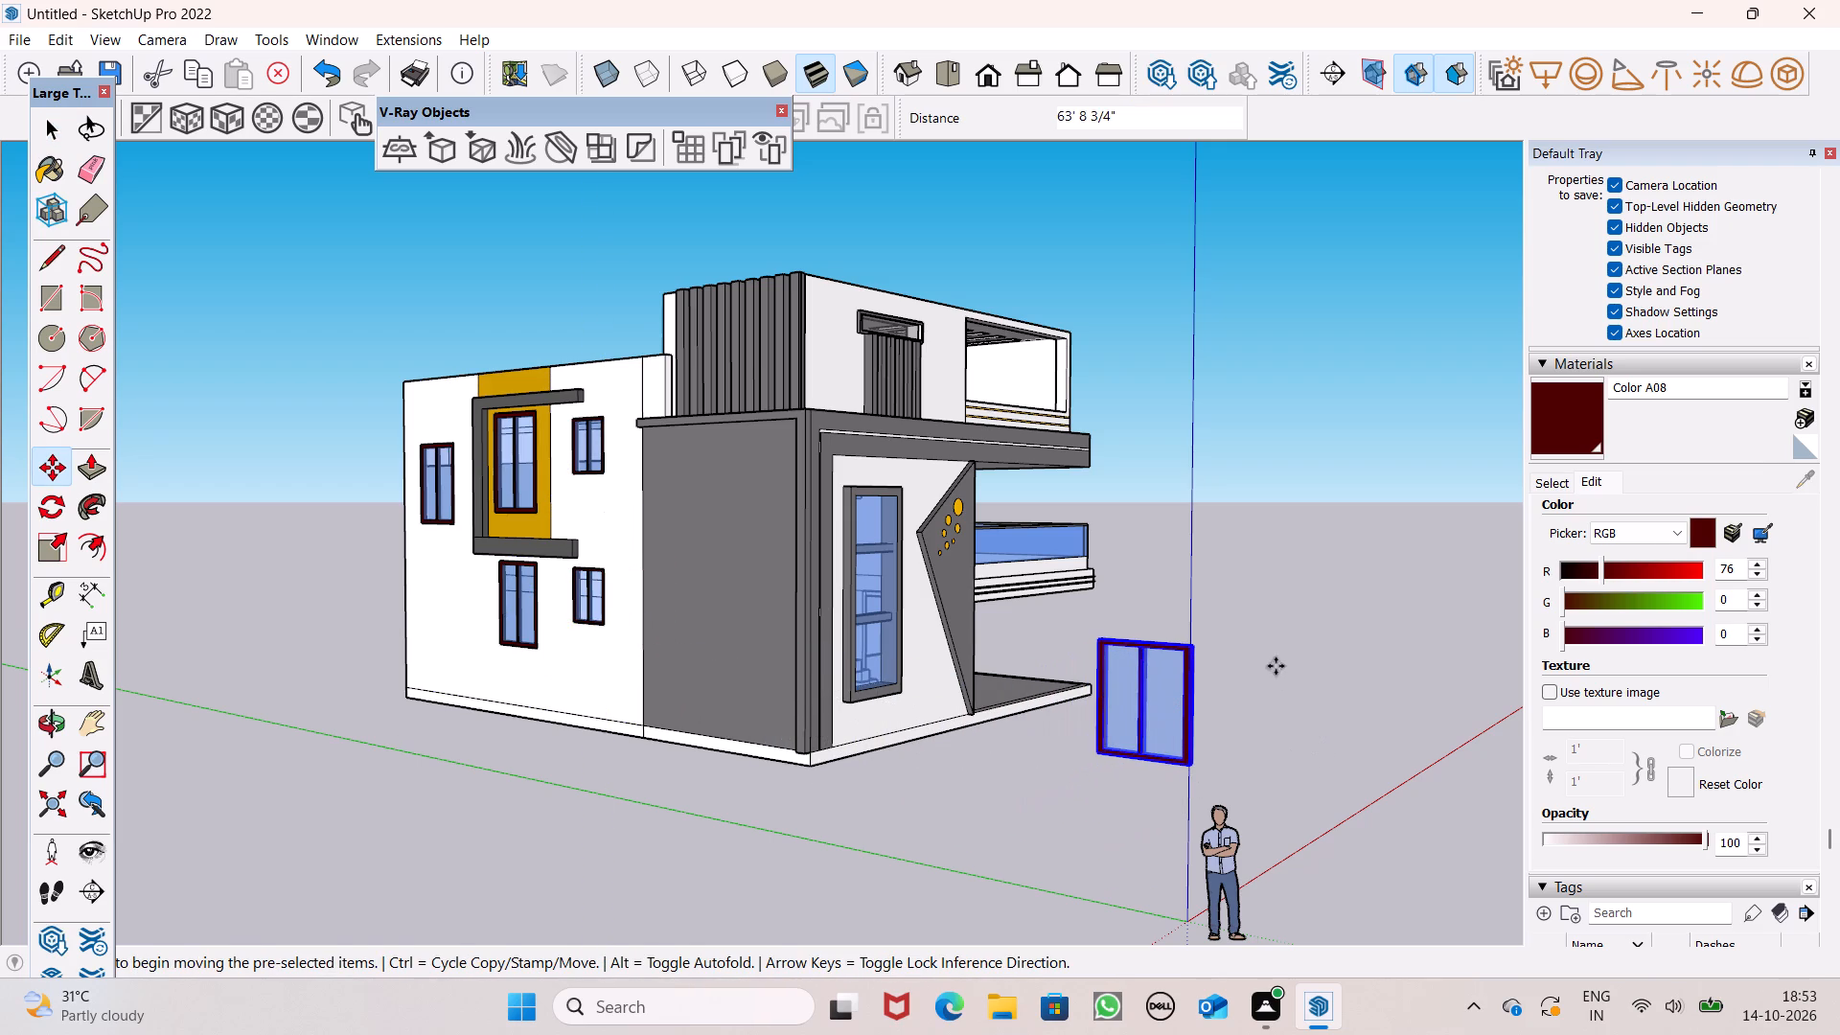
scroll(1262, 648, "up", 1)
middle_click(1262, 648)
key("space")
left_click(1262, 648)
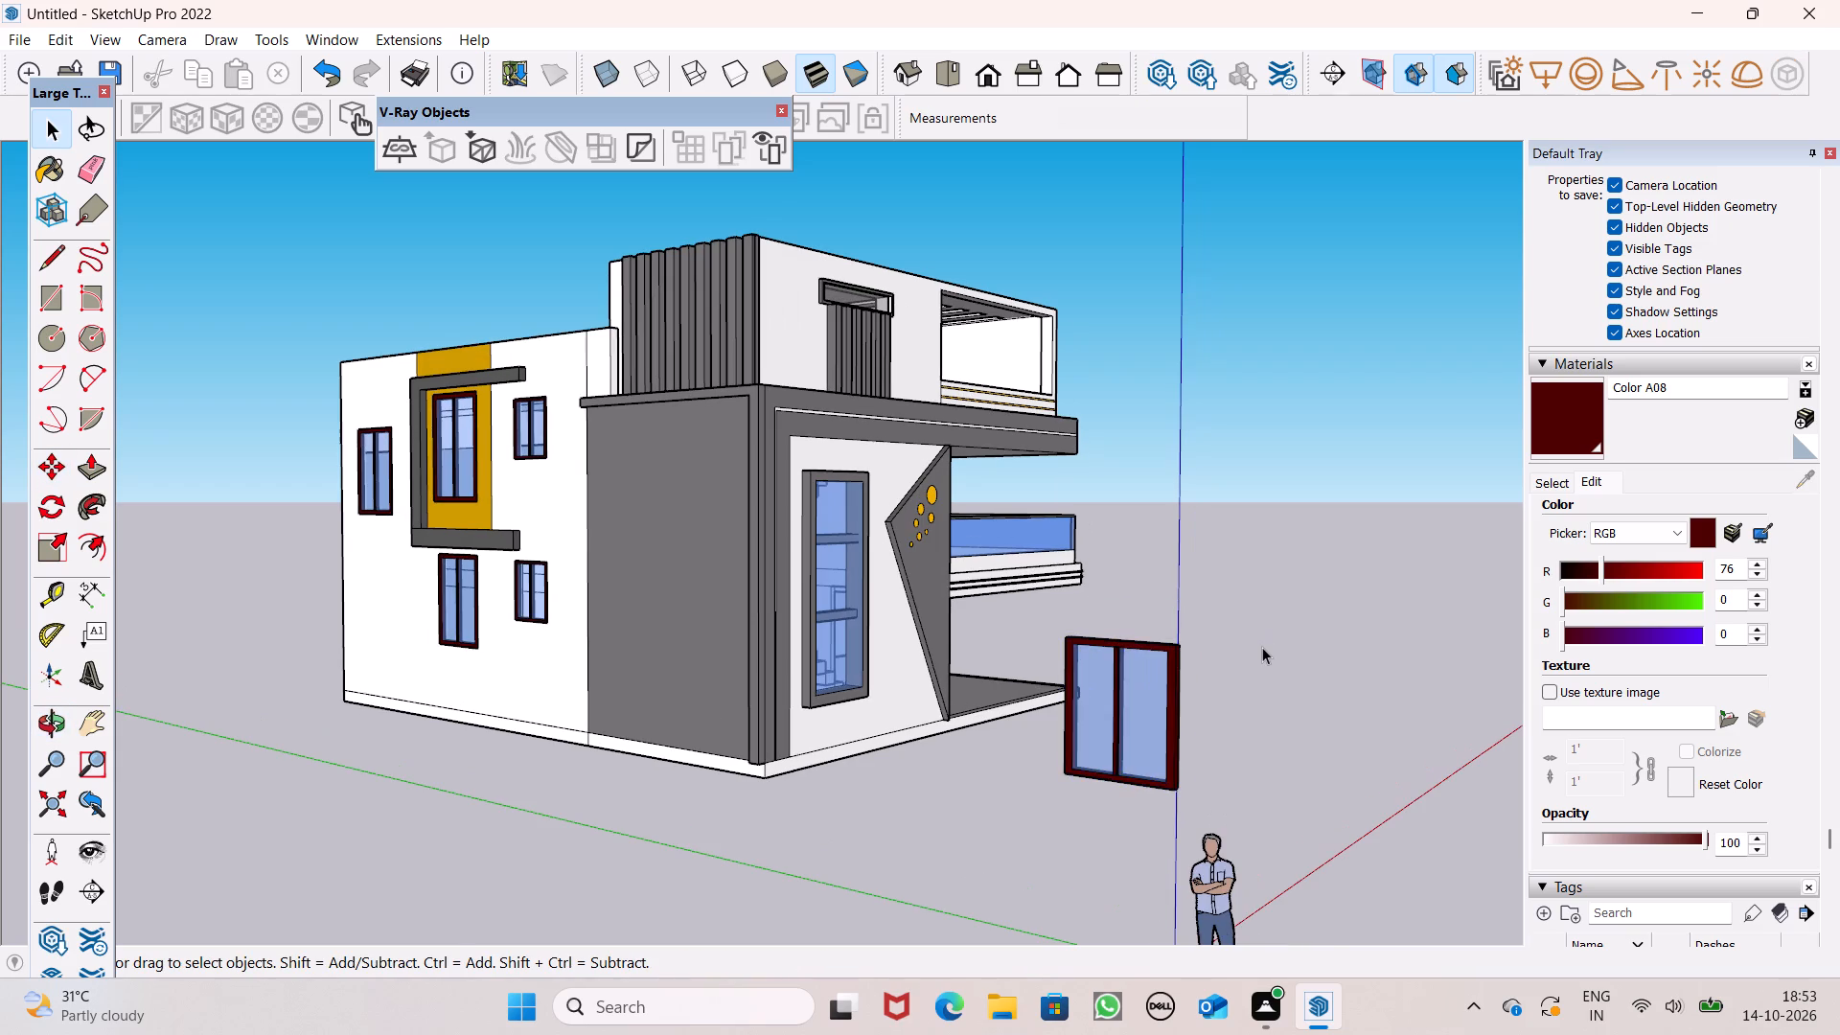
scroll(1262, 644, "up", 2)
middle_click_drag(1245, 718, 1186, 677)
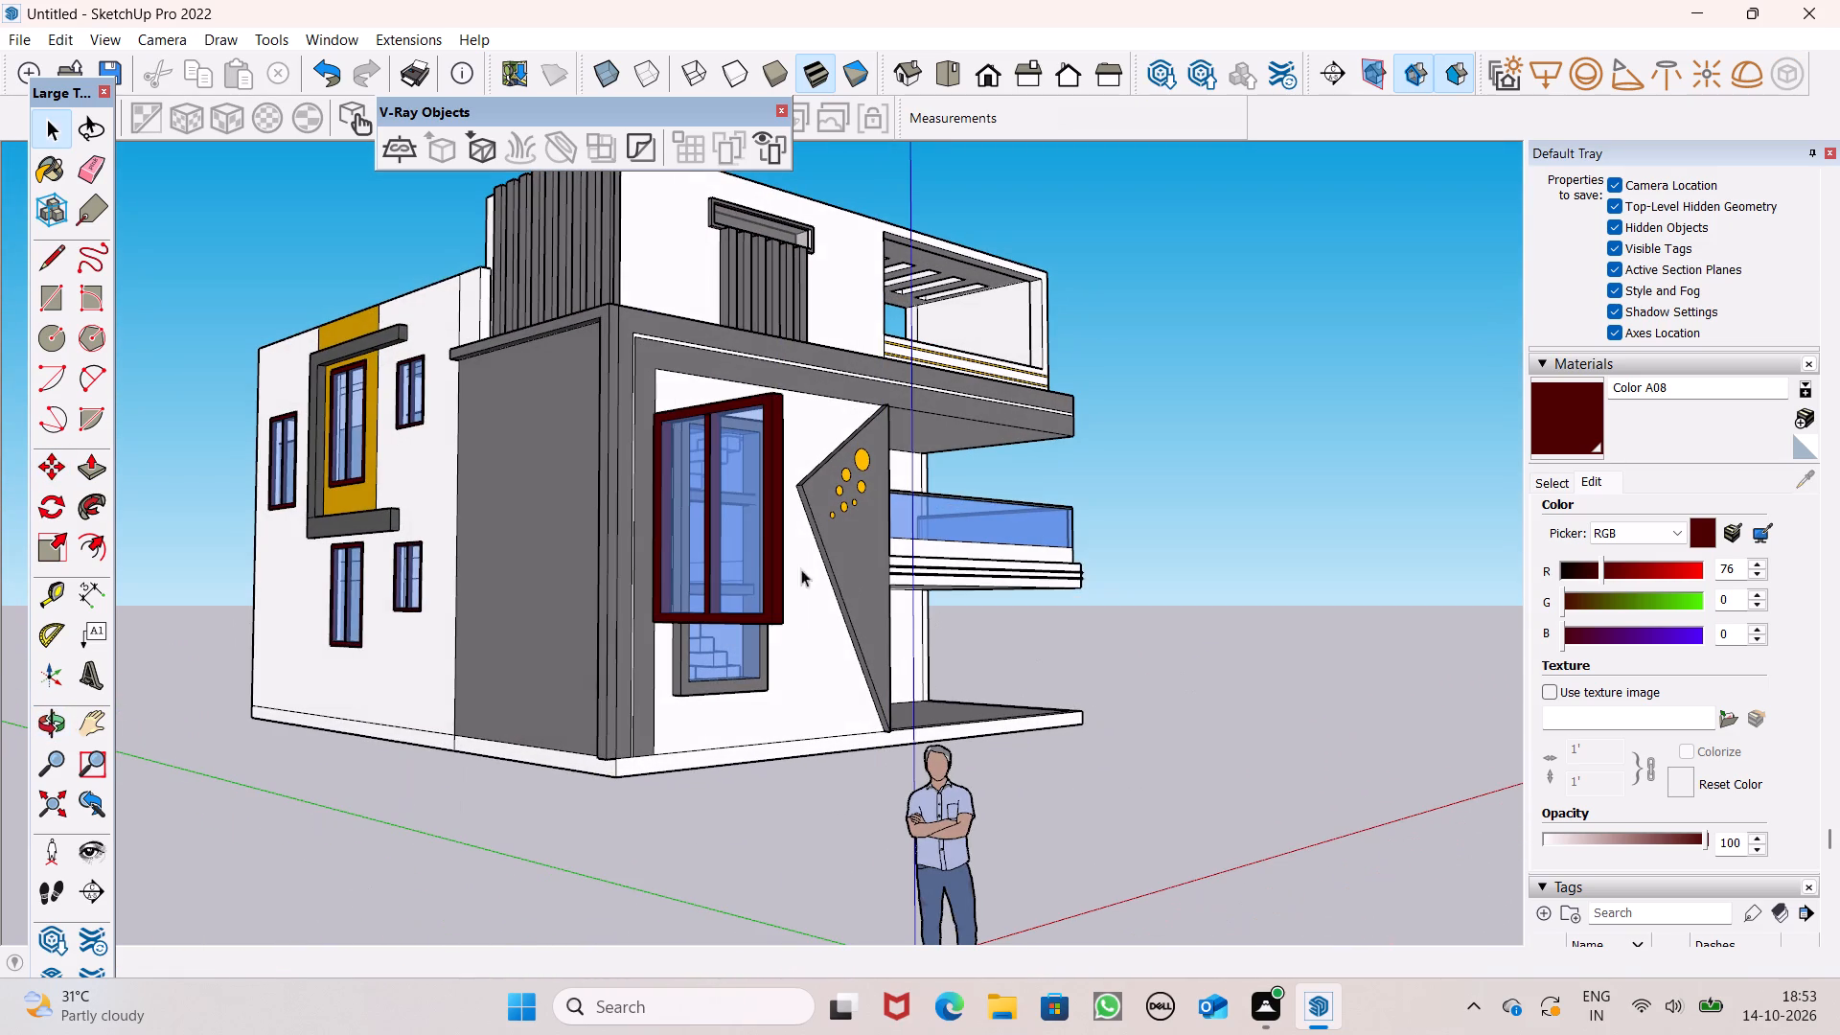
Move the loose window copy away from the front facade to the open ground near the standing figure.
left_click(749, 555)
key("m")
key("Return")
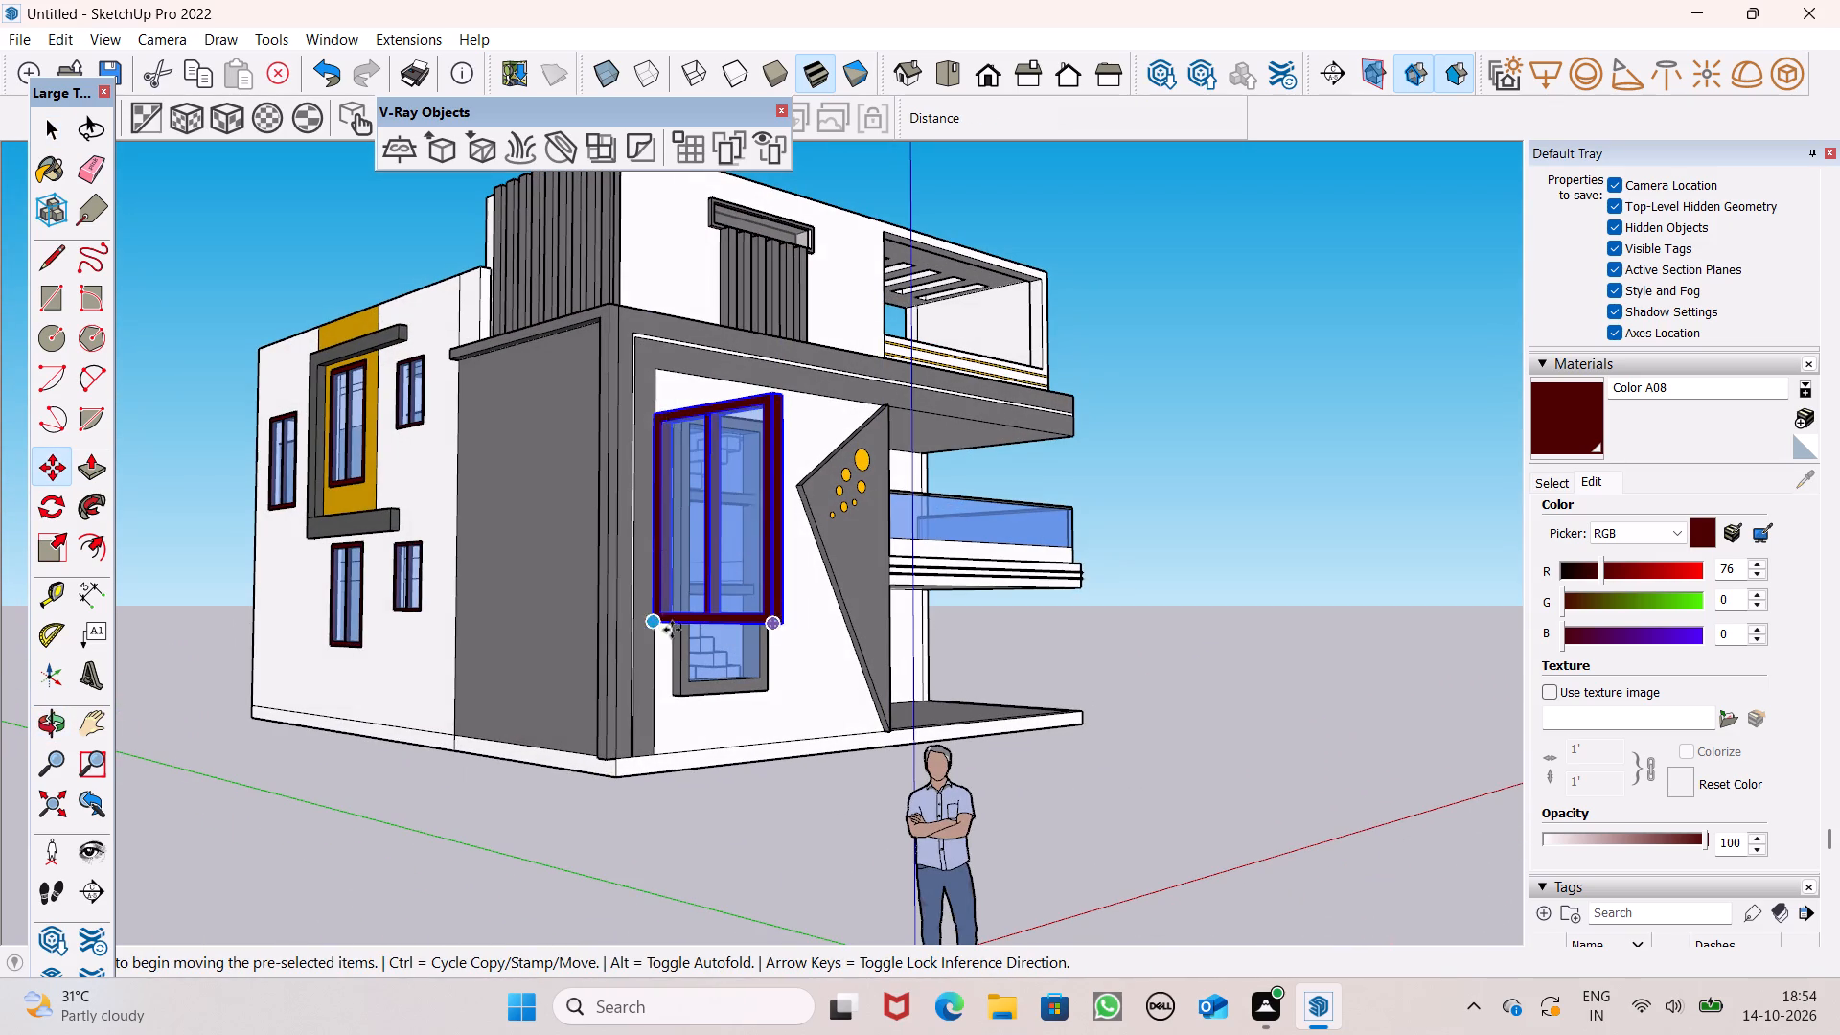
left_click_drag(770, 627, 1407, 681)
key("space")
left_click_drag(1145, 820, 1141, 770)
scroll(1047, 610, "down", 2)
scroll(1029, 471, "down", 5)
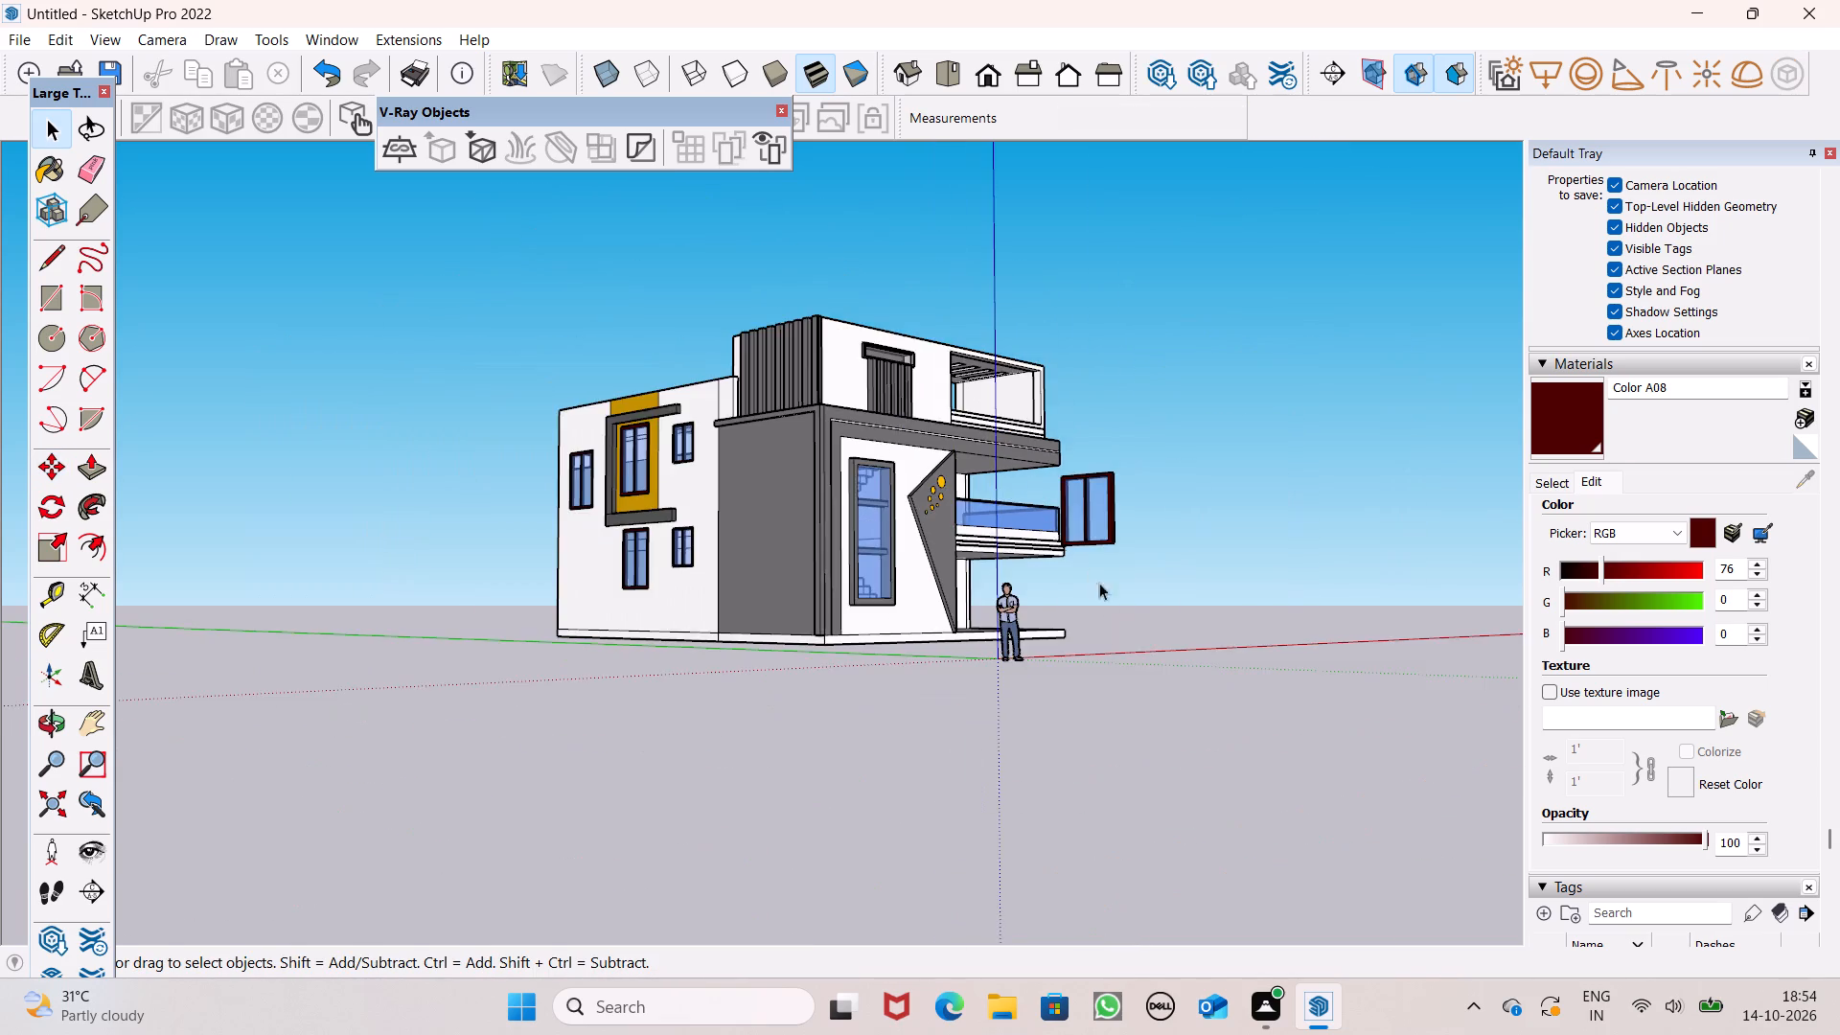
middle_click_drag(1107, 630, 946, 756)
left_click(726, 772)
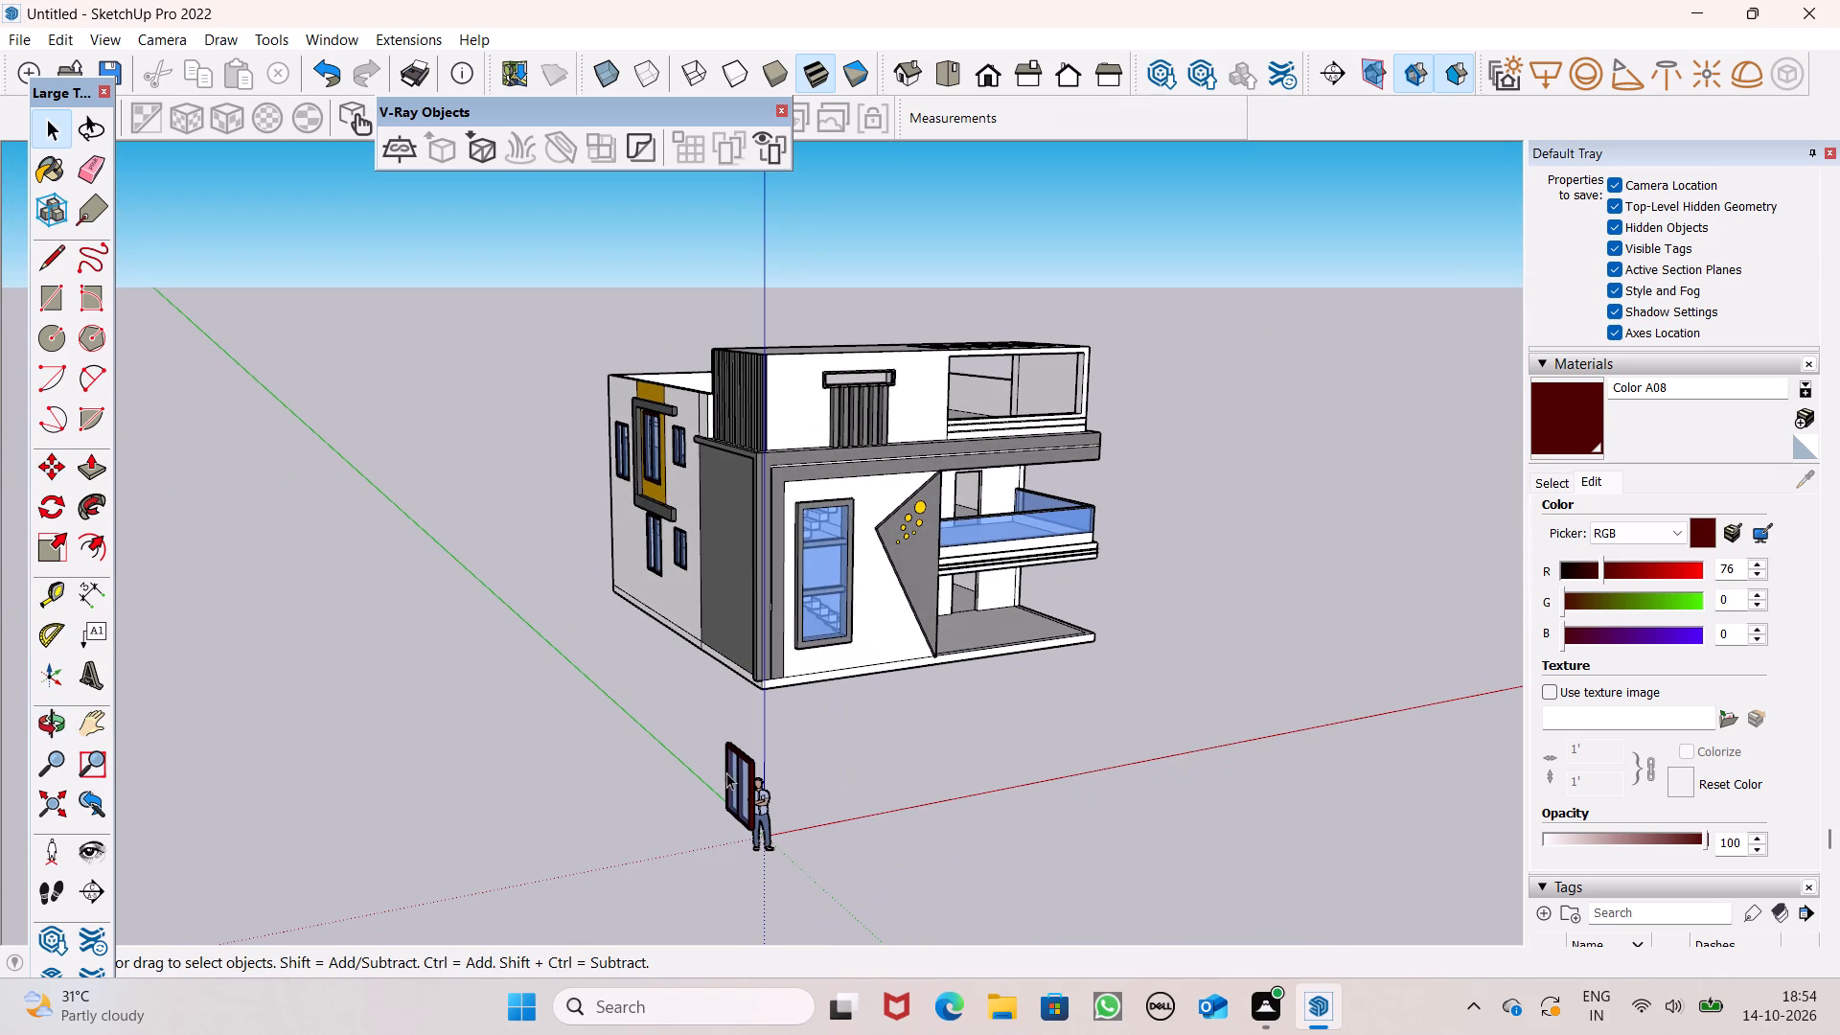
Move the loose window along the red axis to the ground in front of the house.
middle_click_drag(937, 782, 647, 800)
key("m")
key("Return")
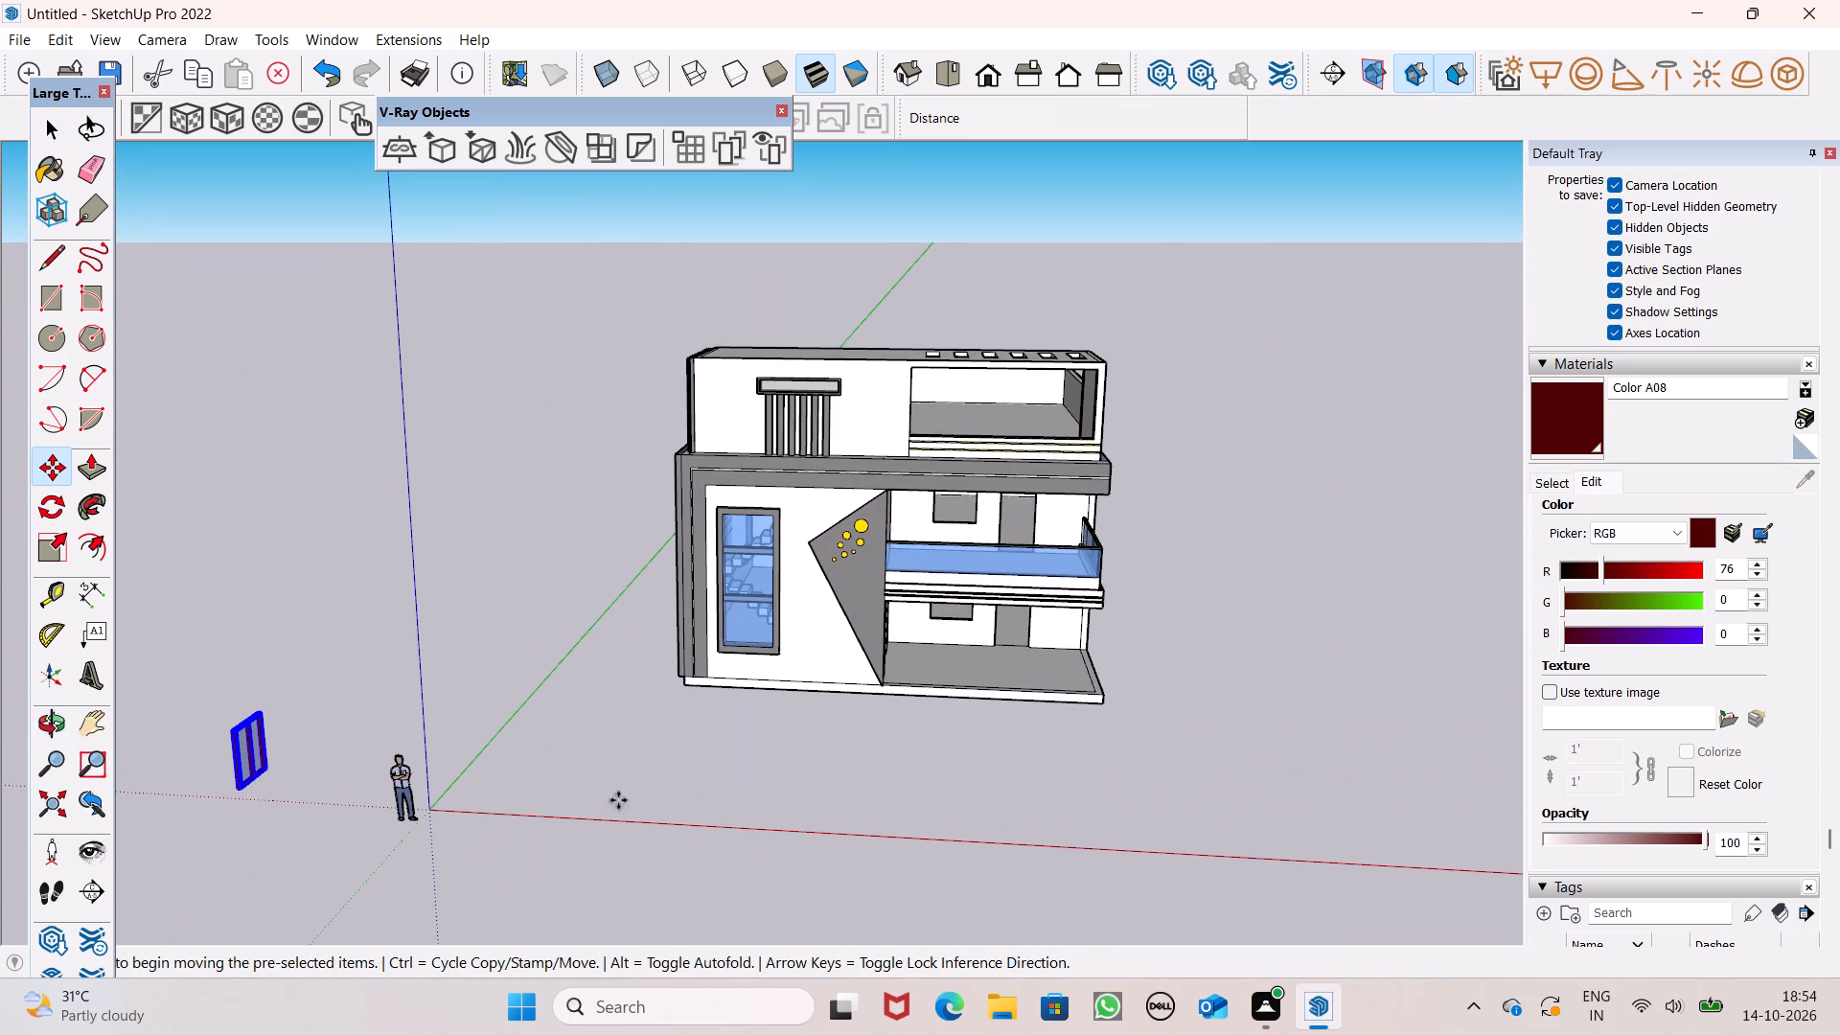
left_click_drag(230, 776, 908, 813)
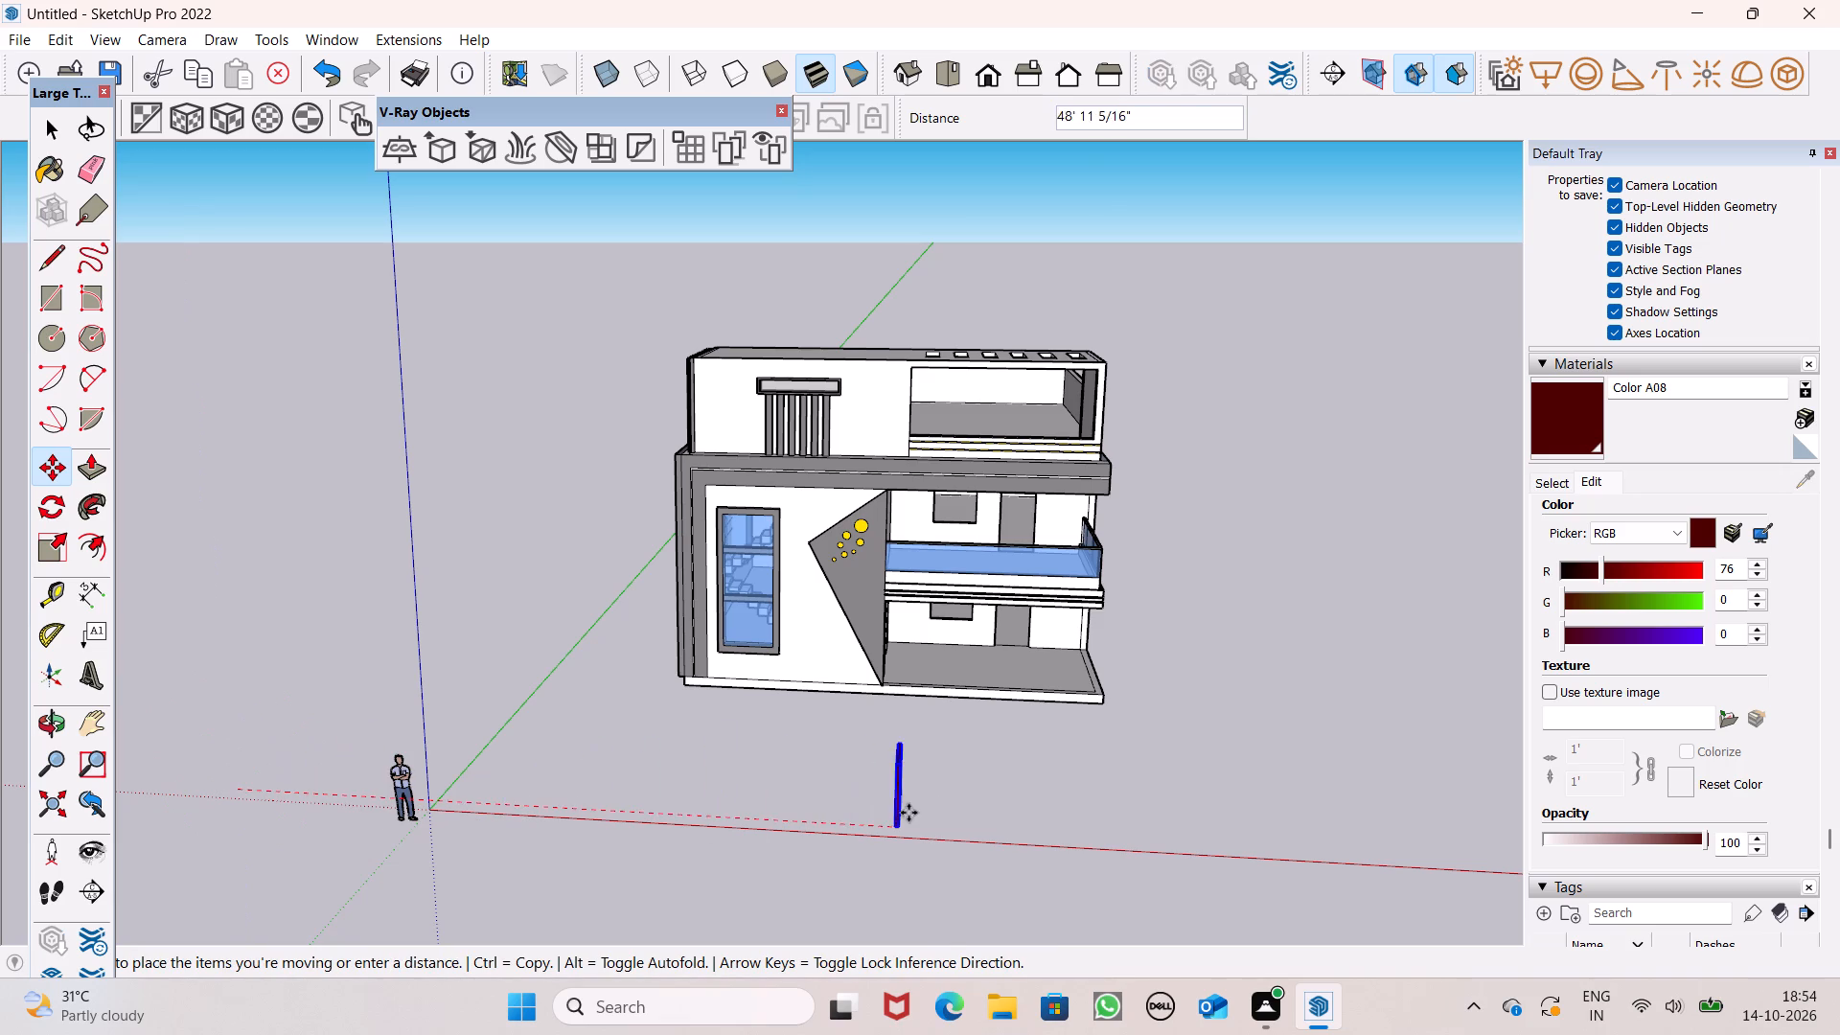
left_click_drag(908, 813, 932, 805)
key("space")
left_click(1074, 773)
Rotate the loose window 90 degrees about its bottom corner on the ground plane, making it parallel to the front facade.
scroll(1062, 770, "up", 5)
scroll(495, 582, "down", 4)
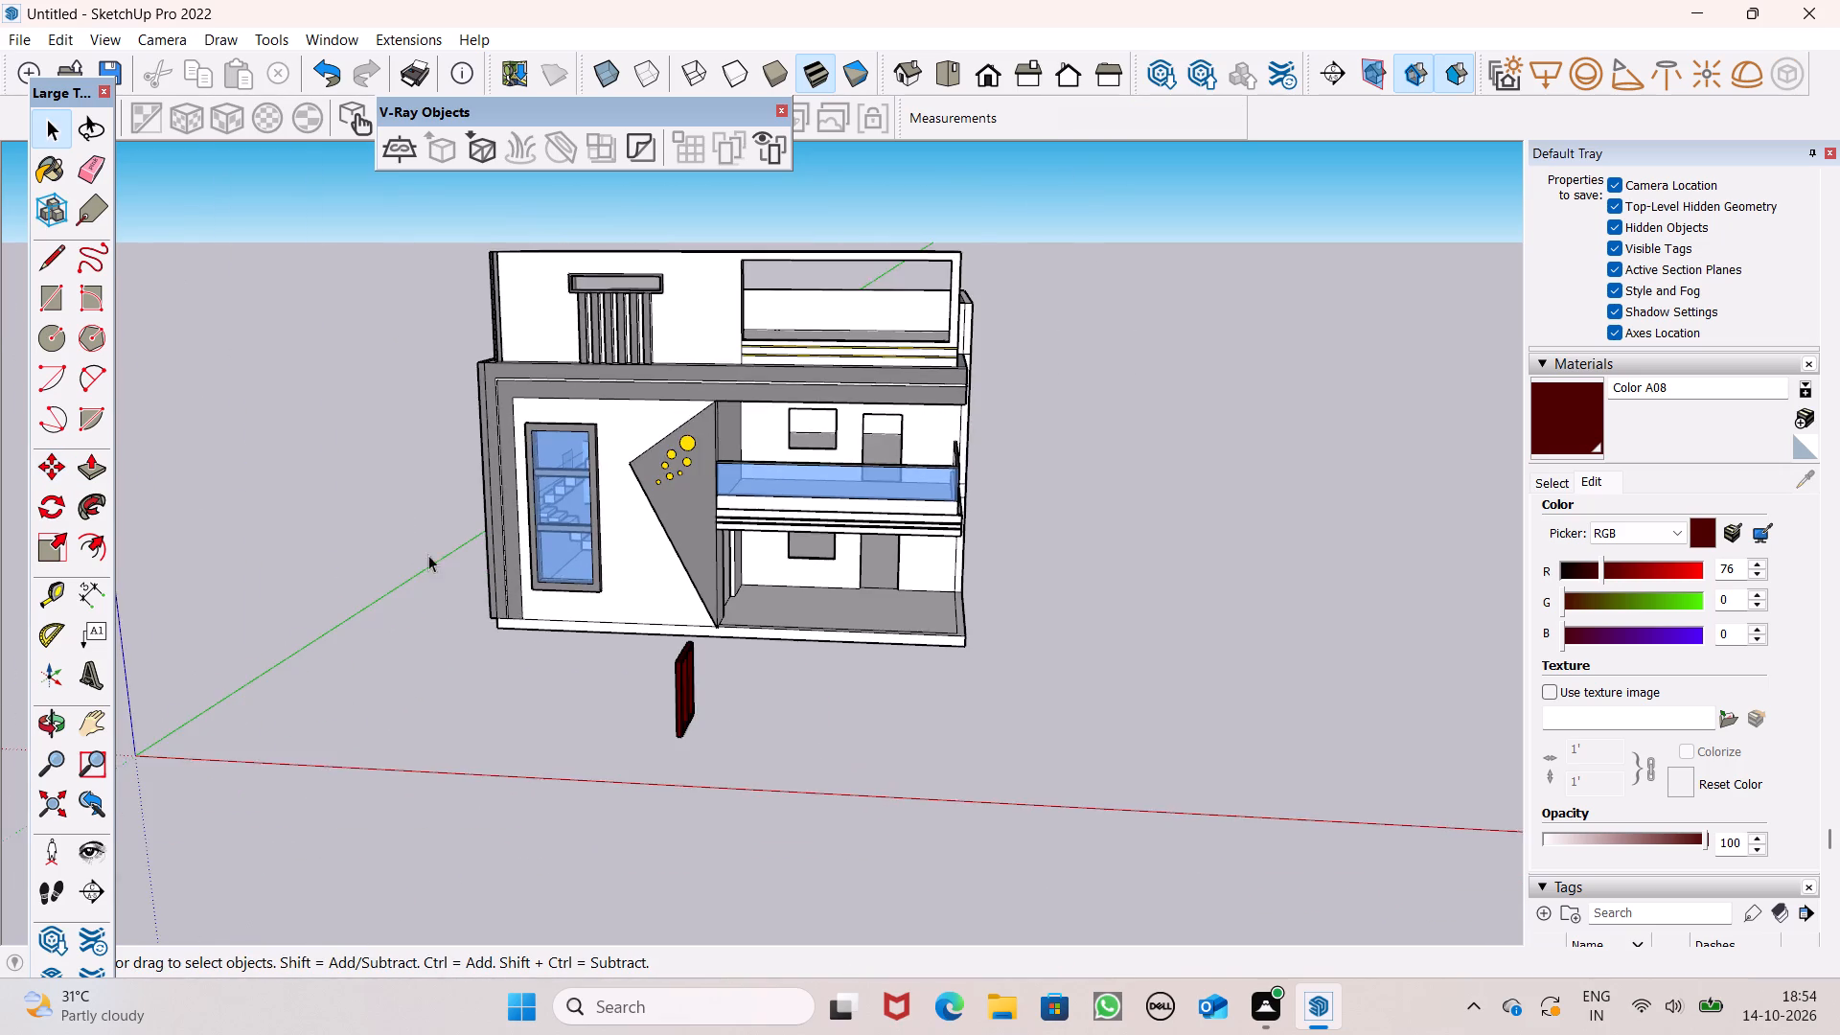
left_click(52, 521)
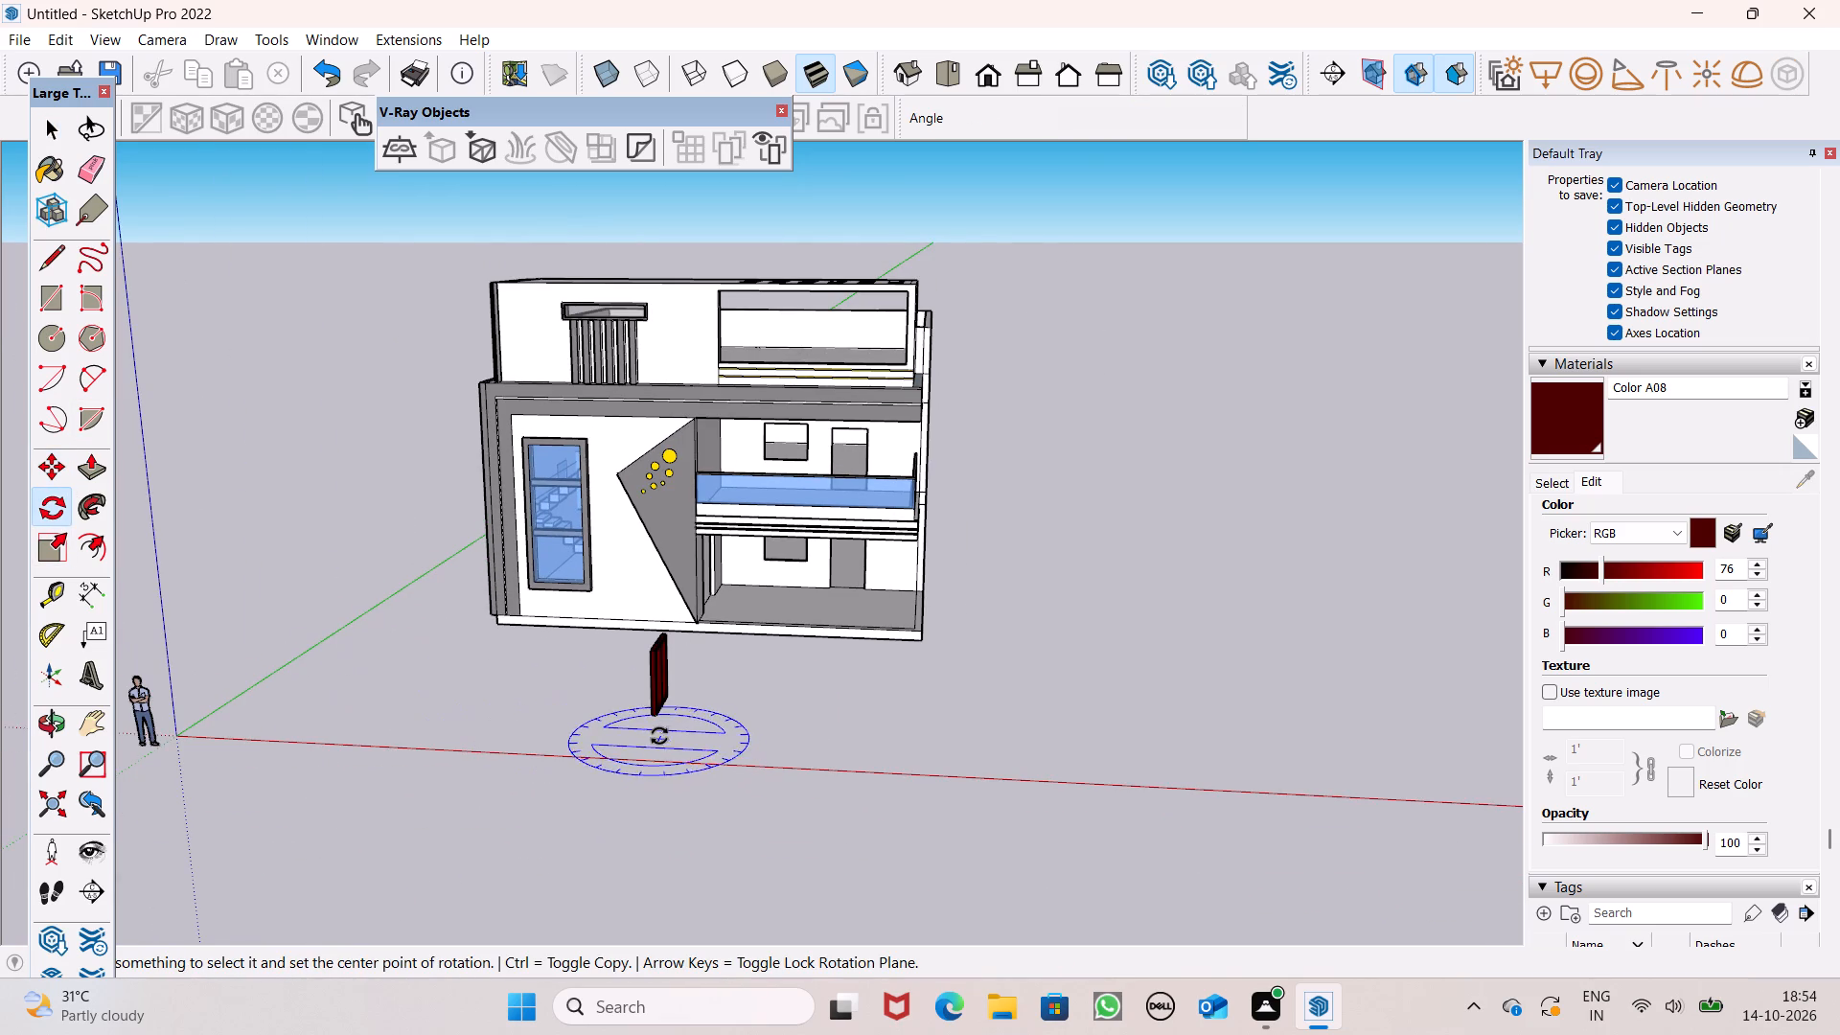
left_click_drag(658, 725, 677, 724)
left_click(780, 724)
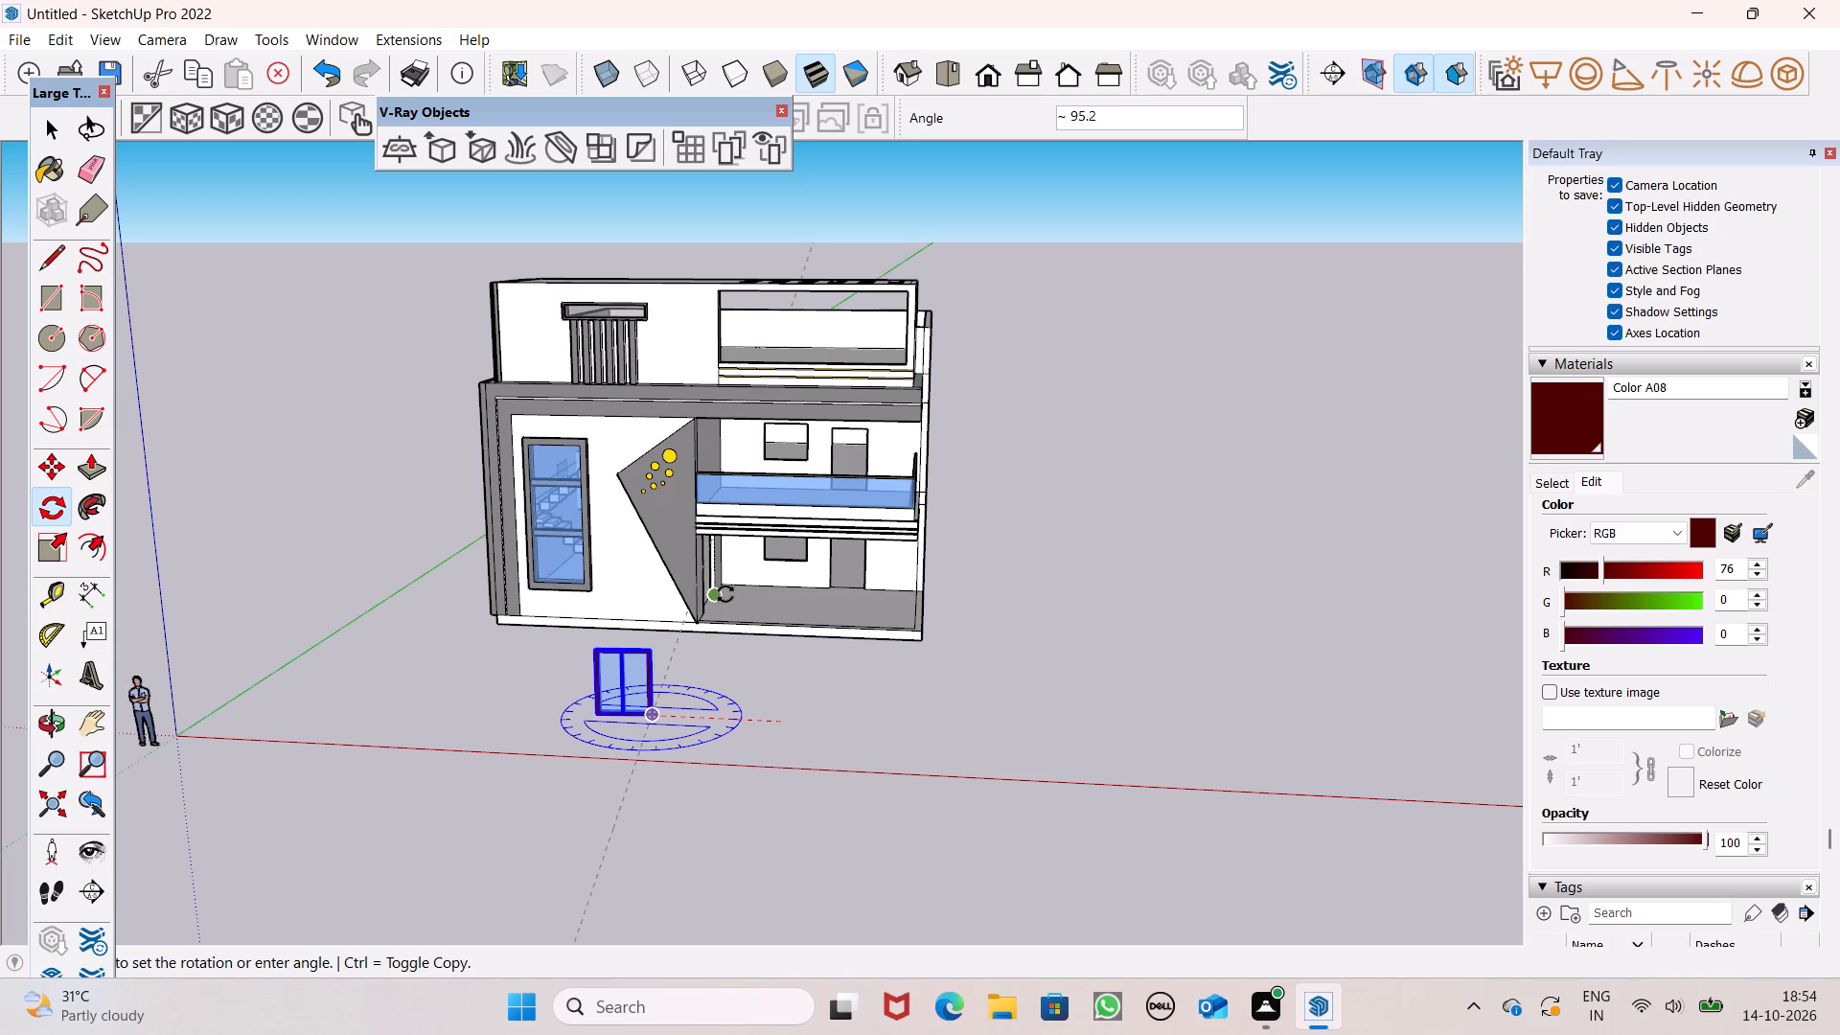
scroll(698, 623, "up", 2)
scroll(698, 623, "down", 1)
scroll(698, 623, "up", 2)
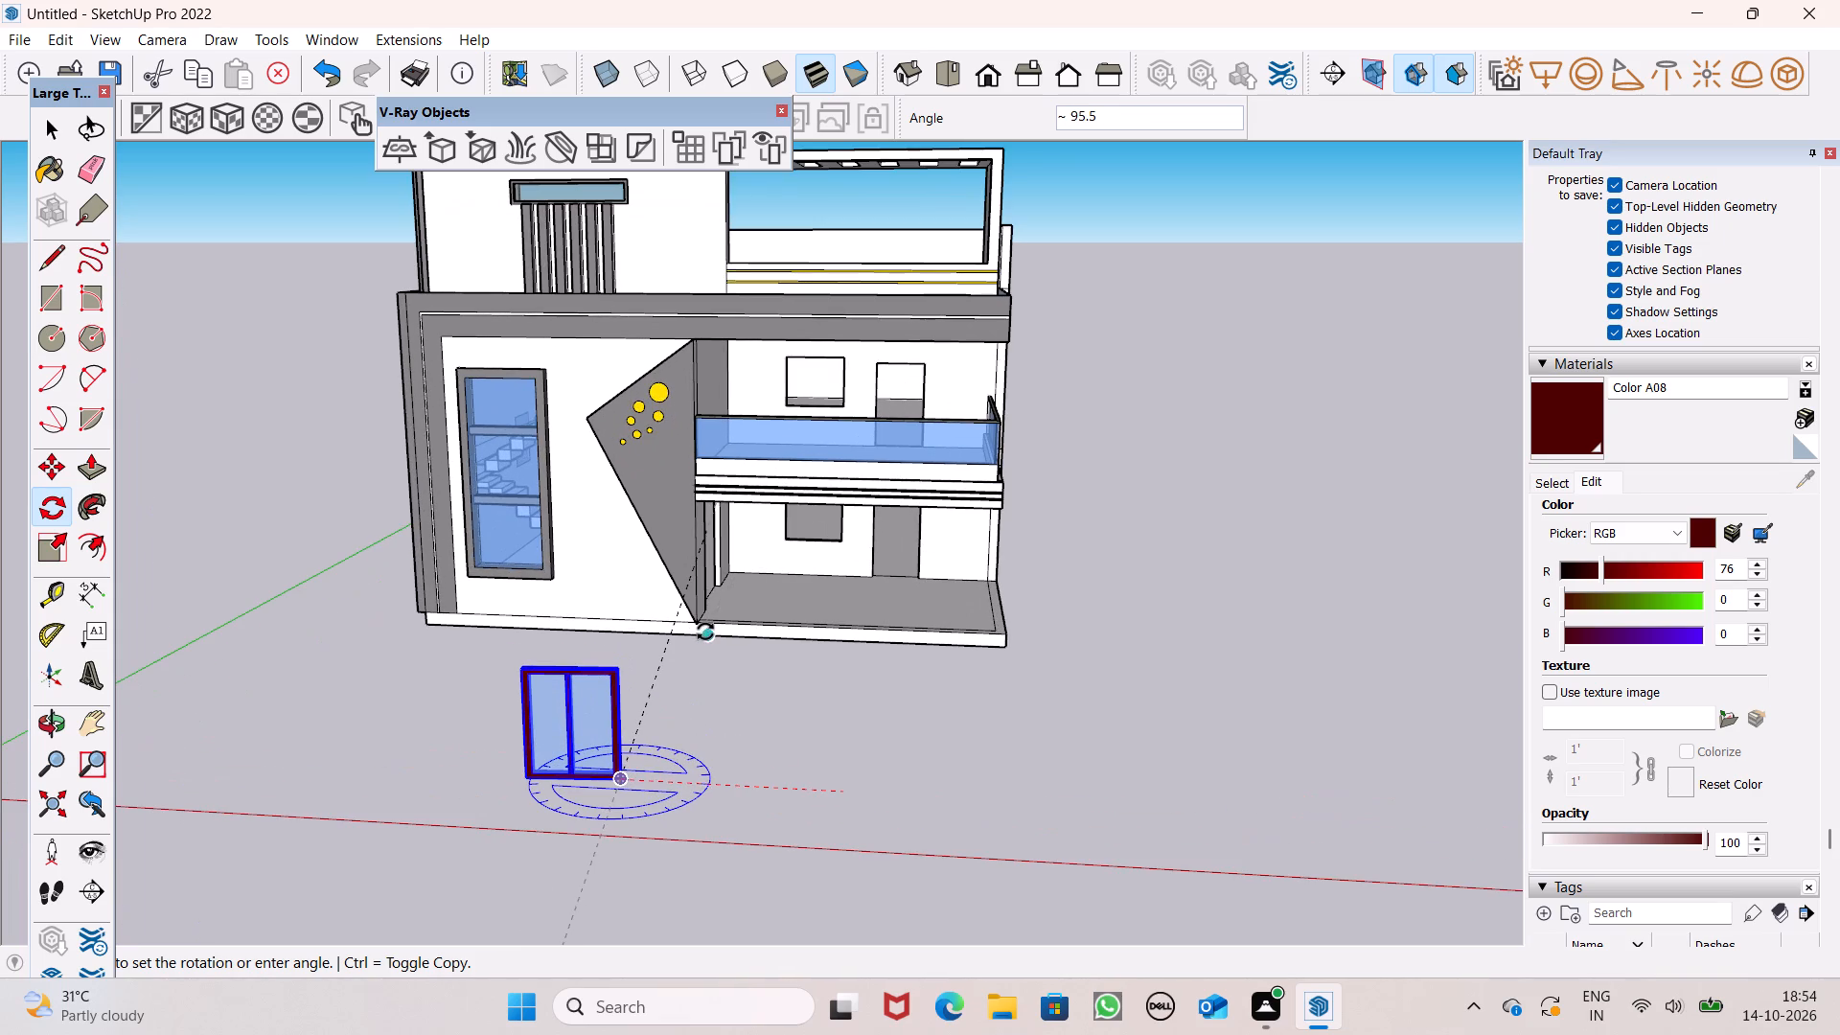
left_click(694, 642)
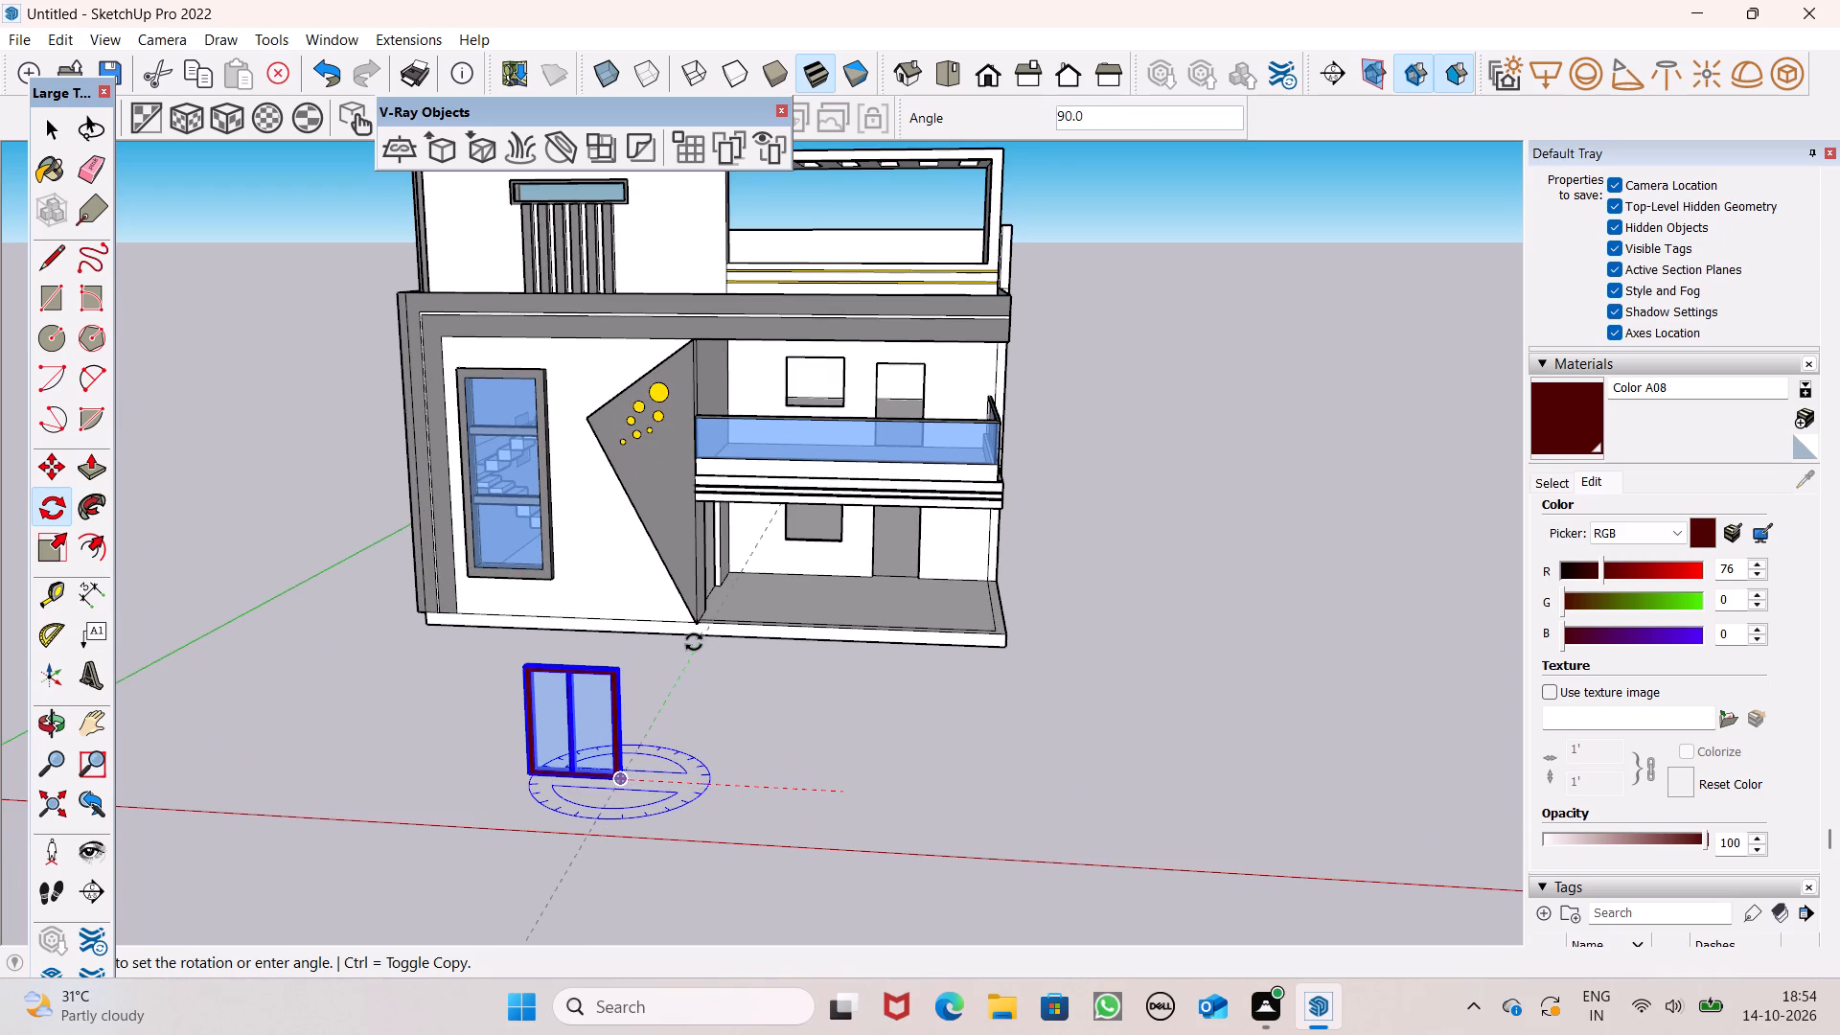
key("space")
Move the loose red two-pane window from the ground to the porch, in front of its ground-floor window opening.
scroll(1139, 546, "down", 2)
middle_click_drag(1125, 595, 1008, 654)
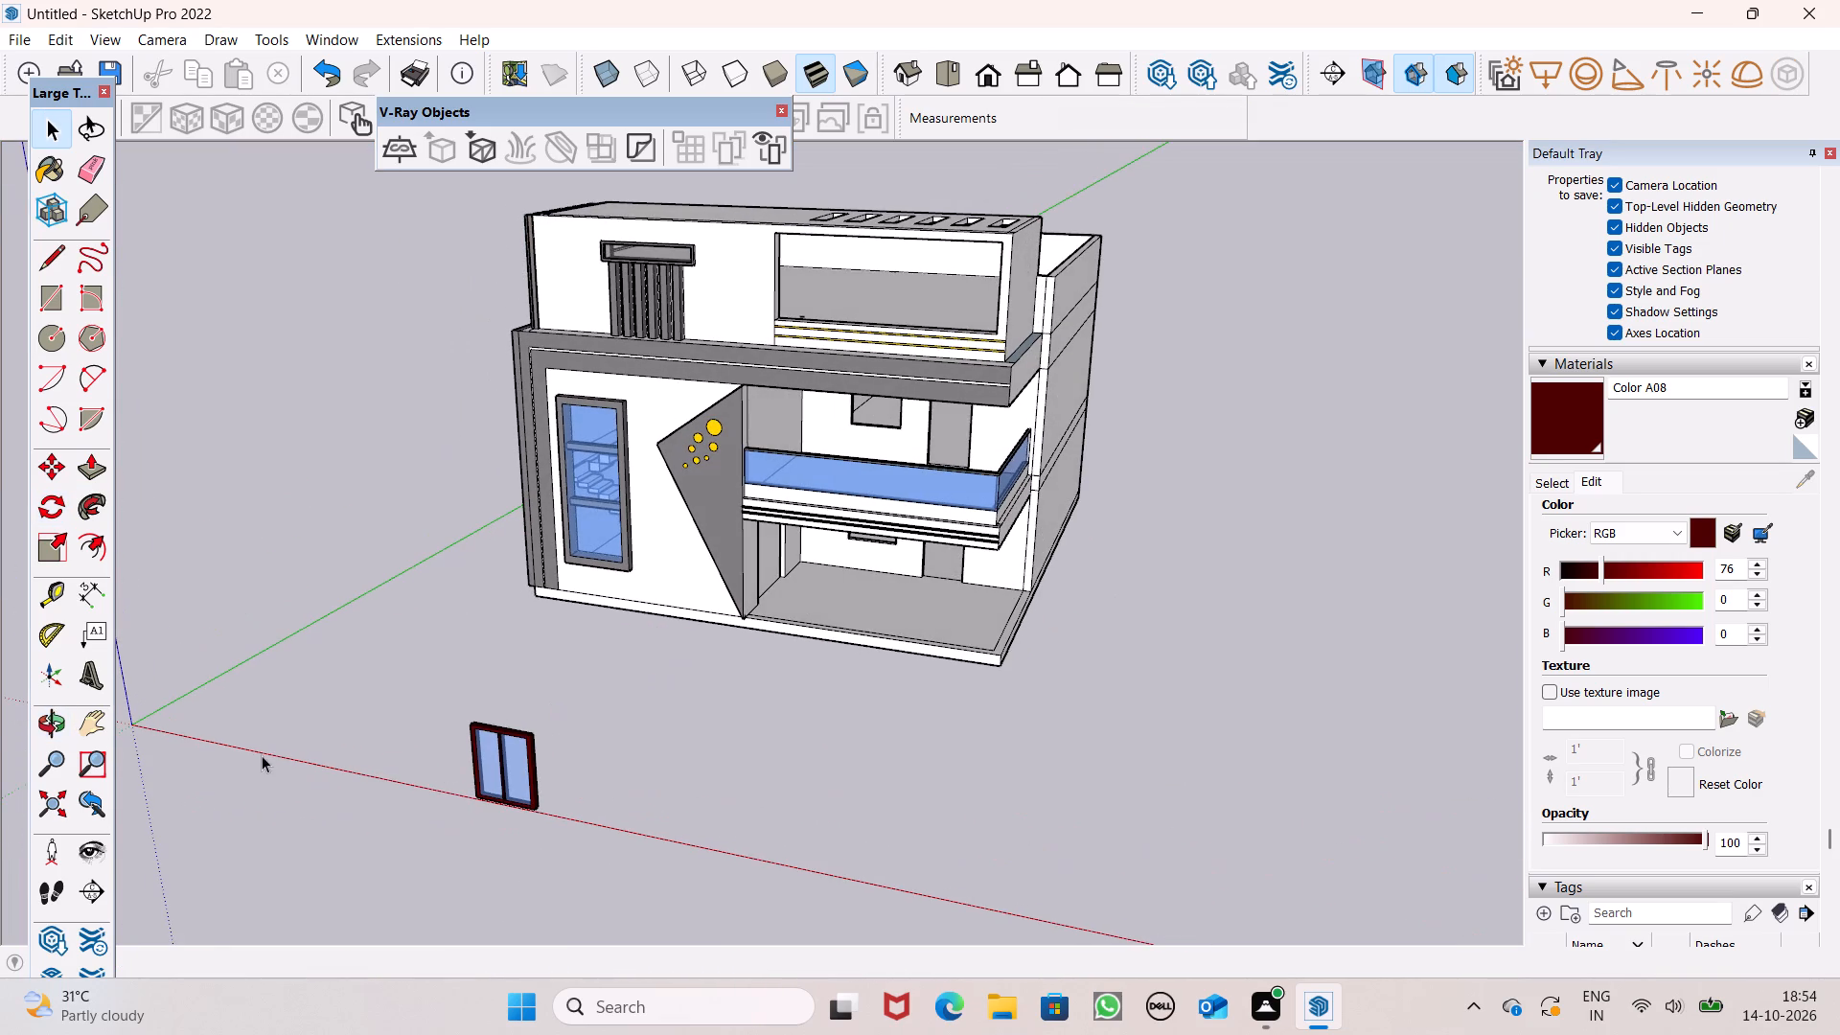
left_click_drag(488, 751, 503, 744)
scroll(595, 672, "up", 3)
left_click(465, 770)
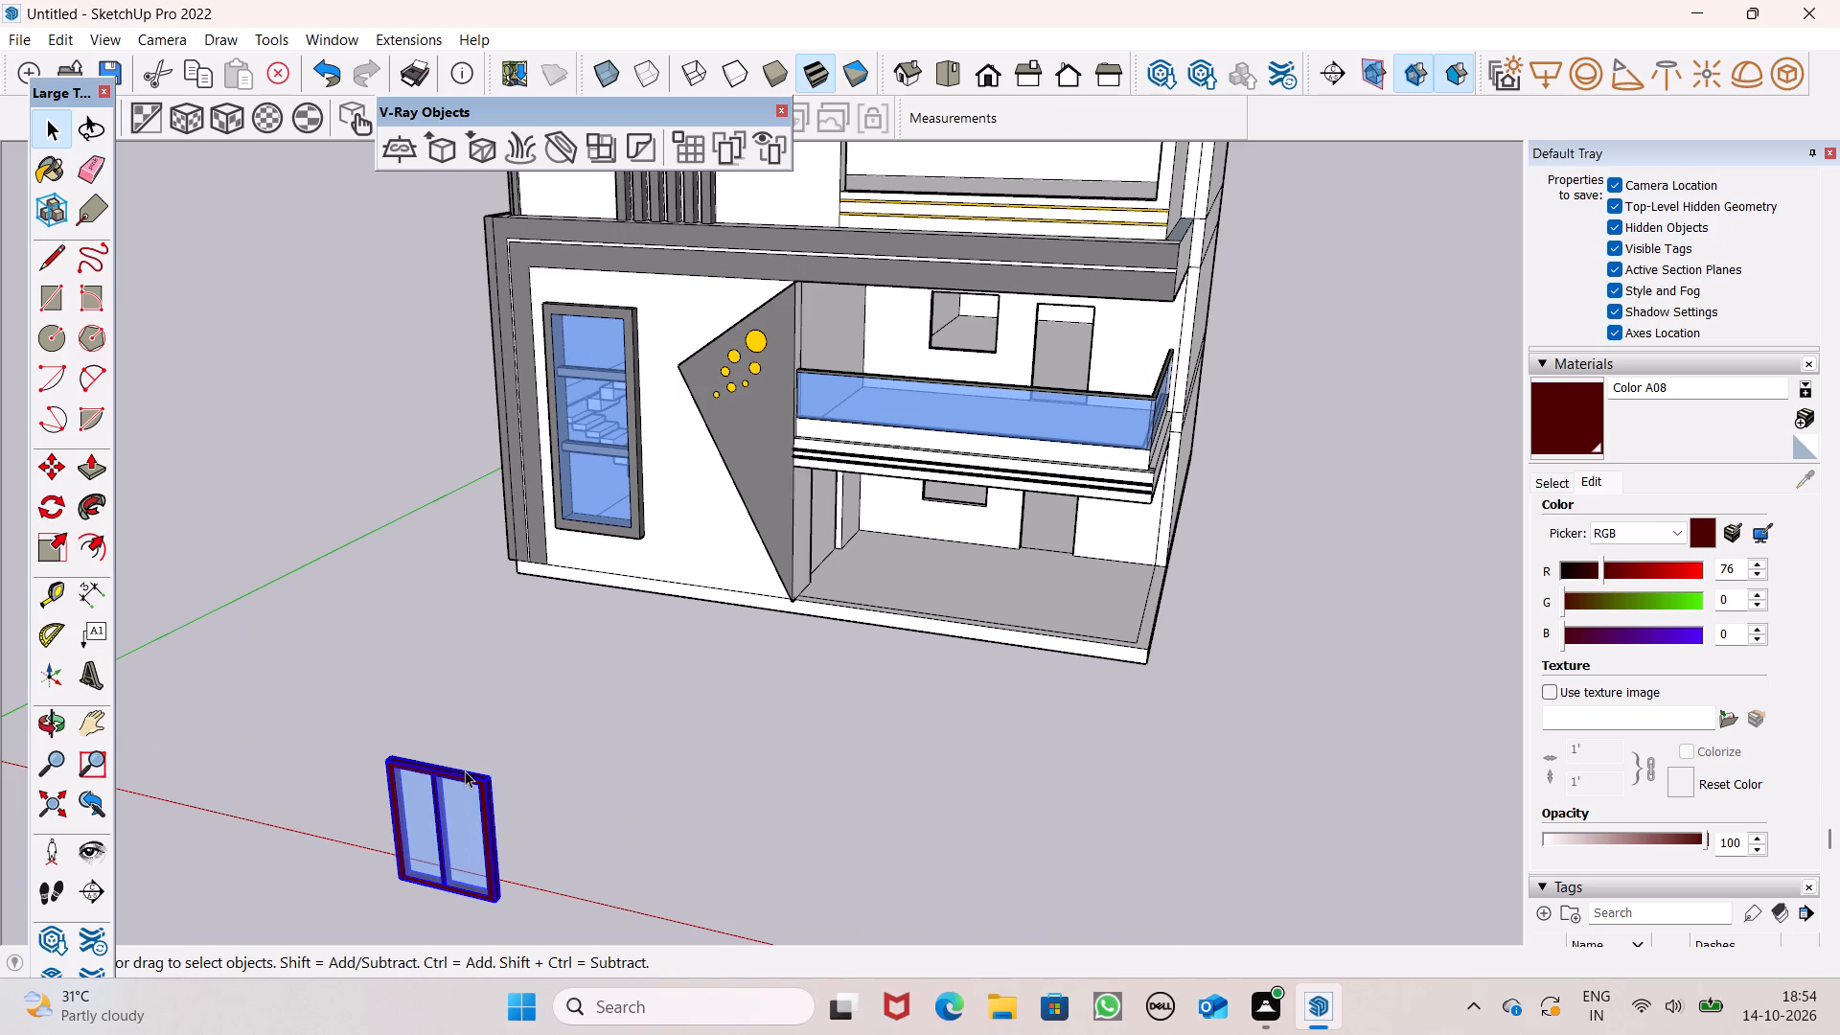
key("m")
key("Return")
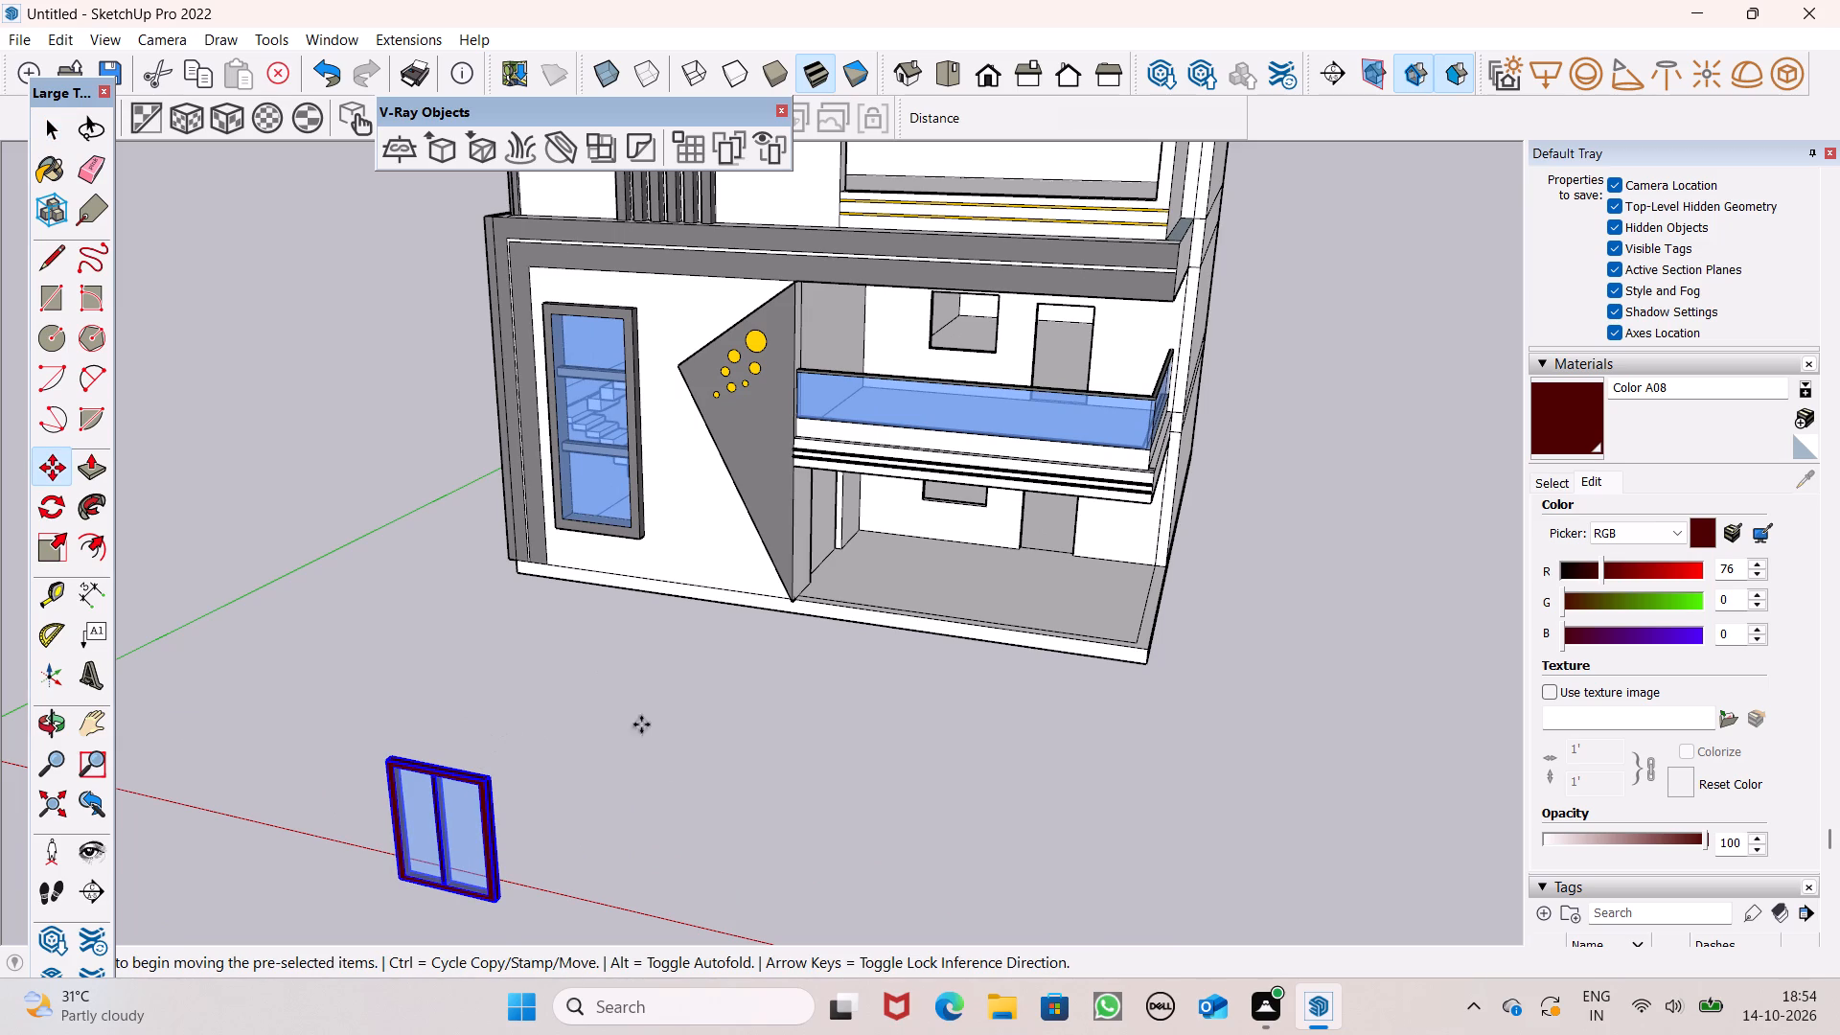
left_click_drag(505, 905, 558, 878)
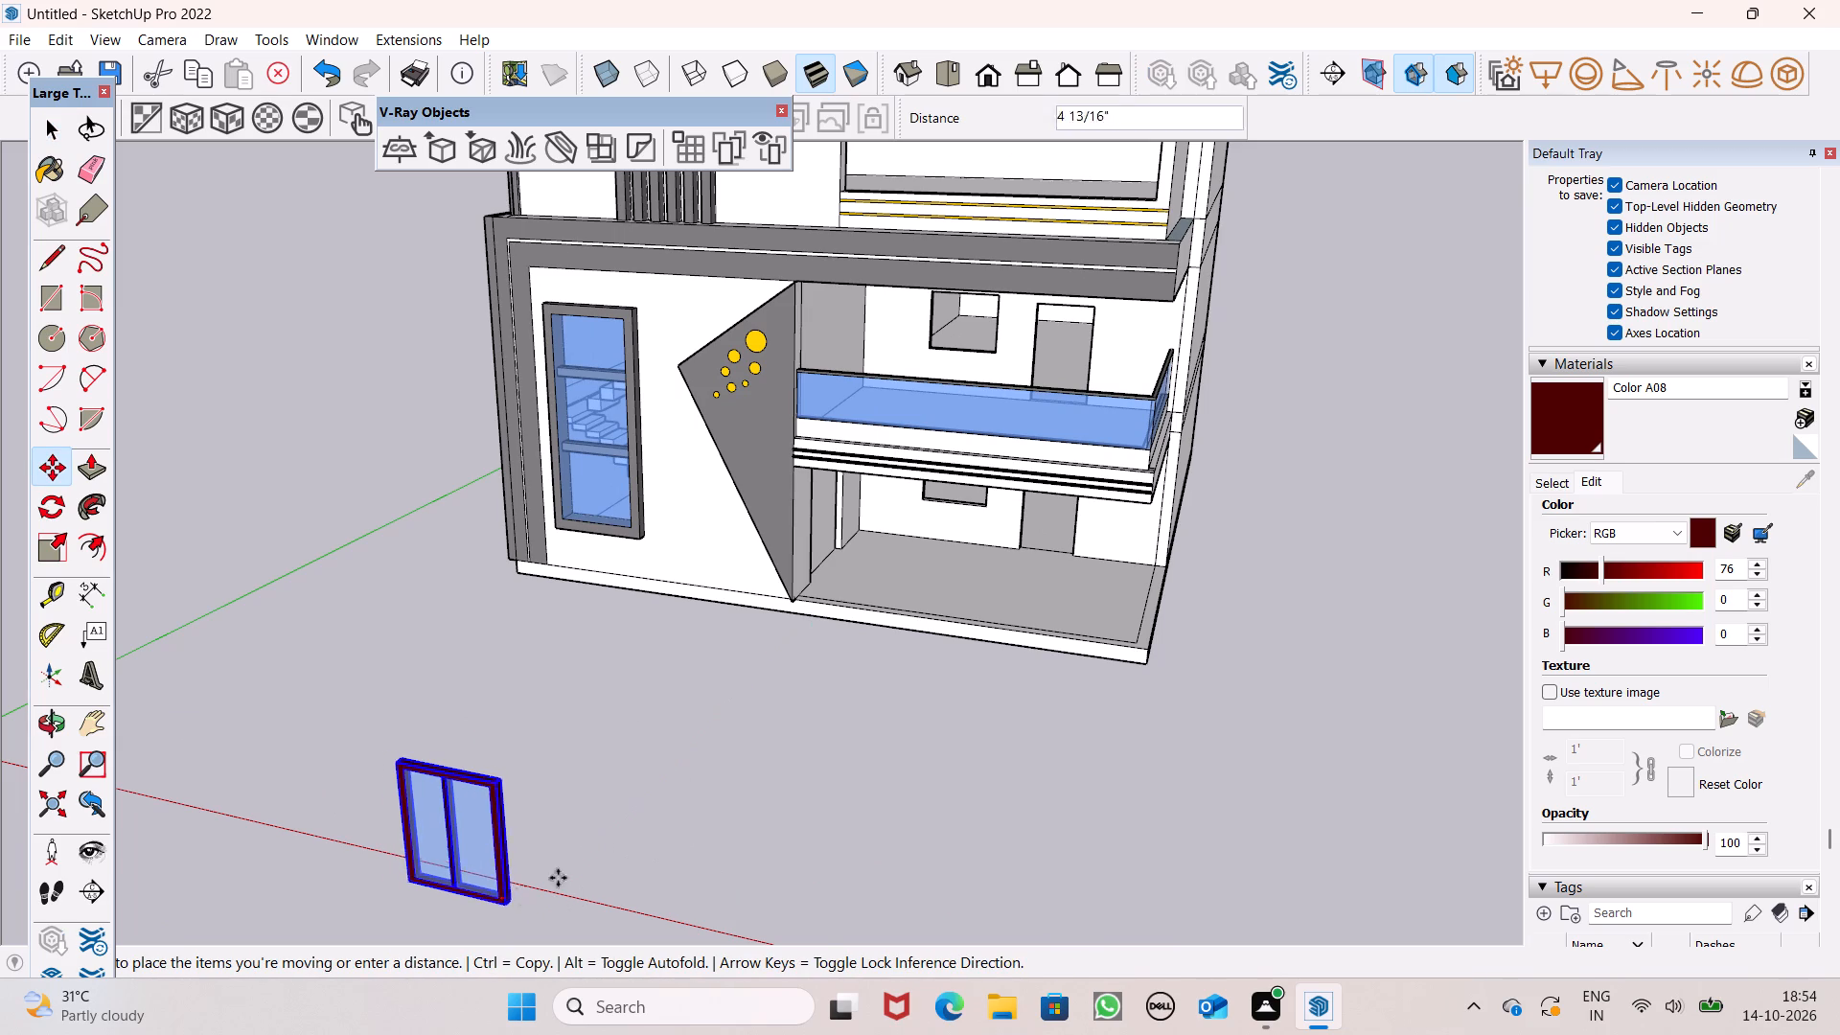
left_click_drag(558, 878, 973, 380)
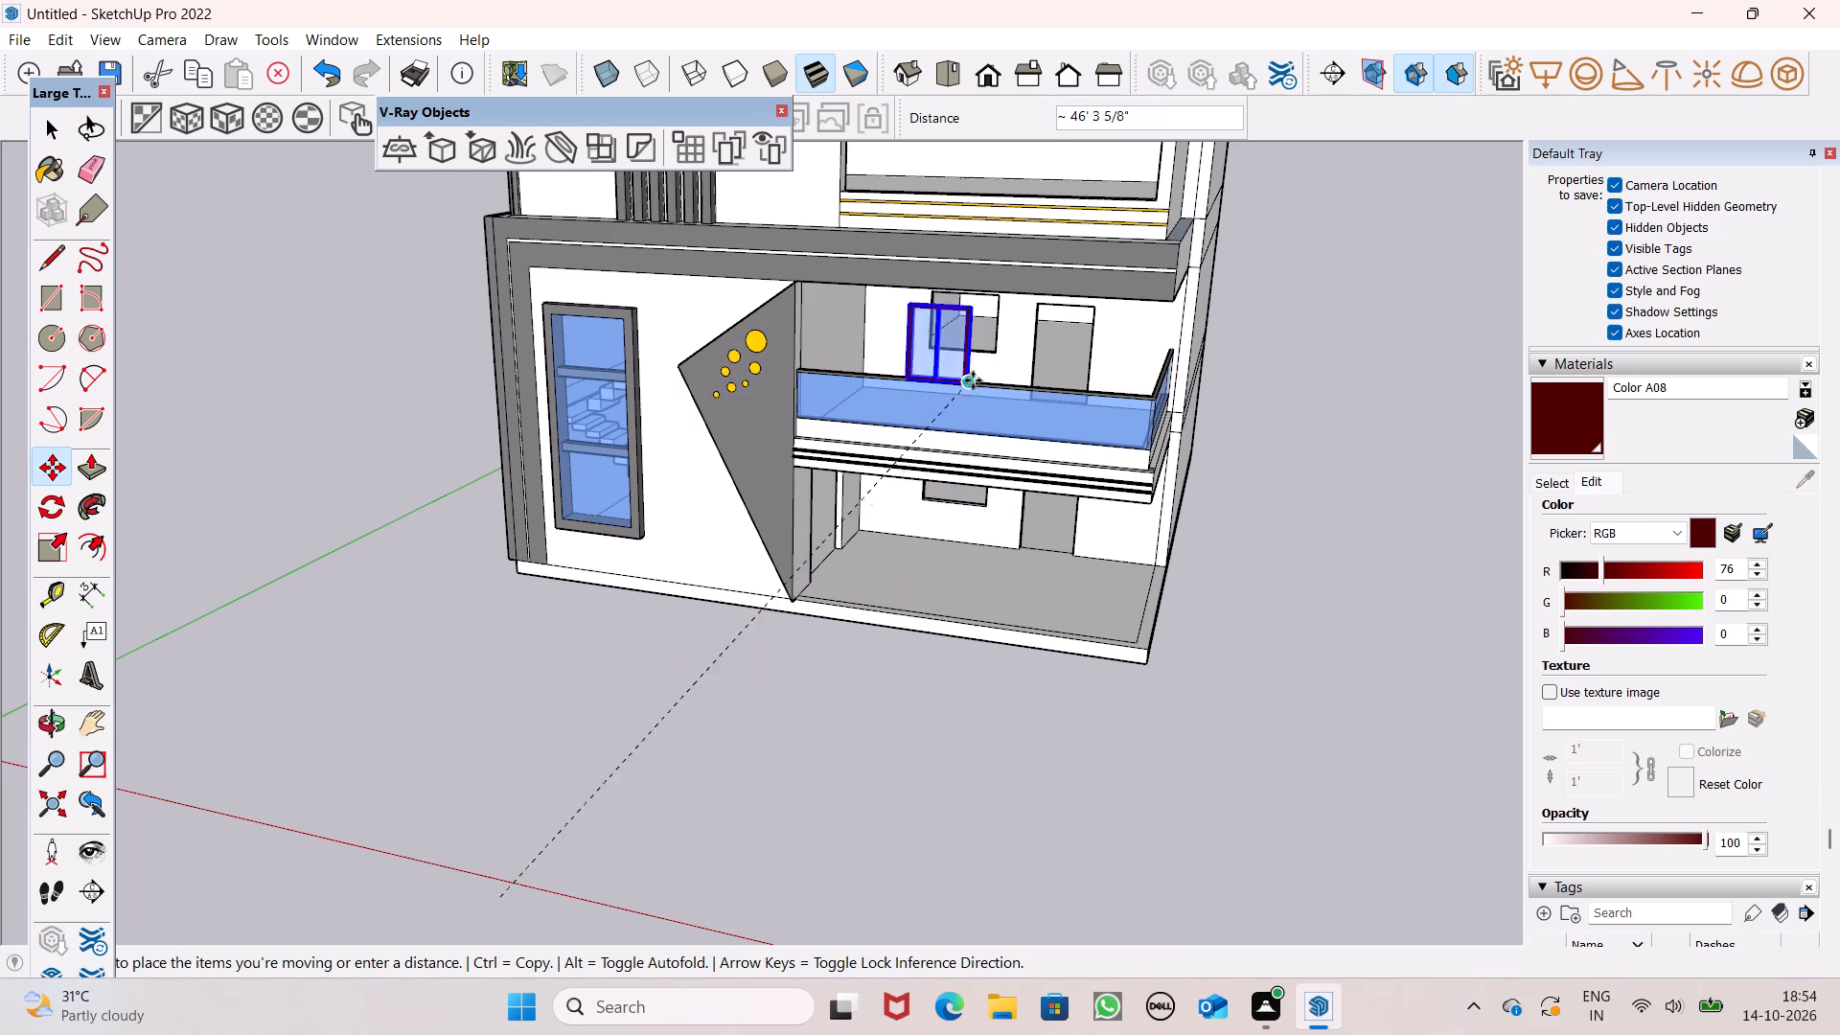
left_click_drag(973, 380, 1018, 534)
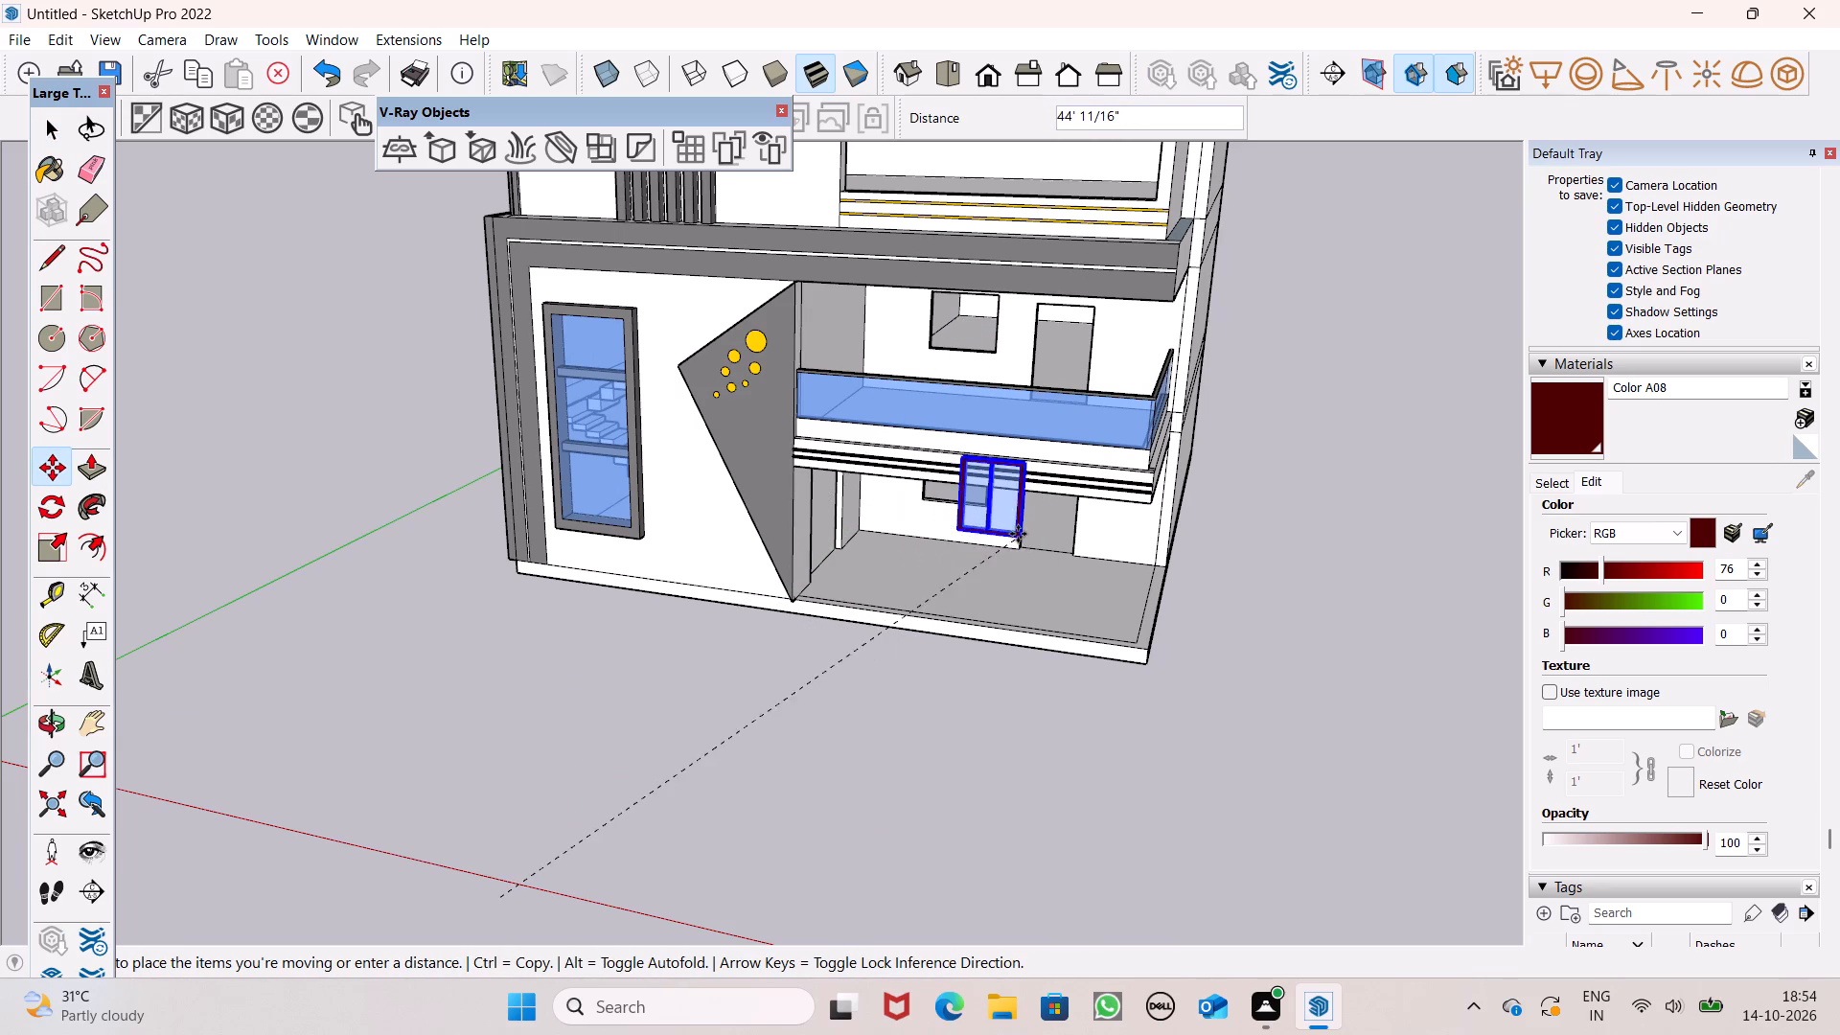
left_click_drag(1018, 534, 941, 540)
Move the window by its lower corner onto the matching lower corner of the porch back wall's window opening.
scroll(954, 475, "up", 8)
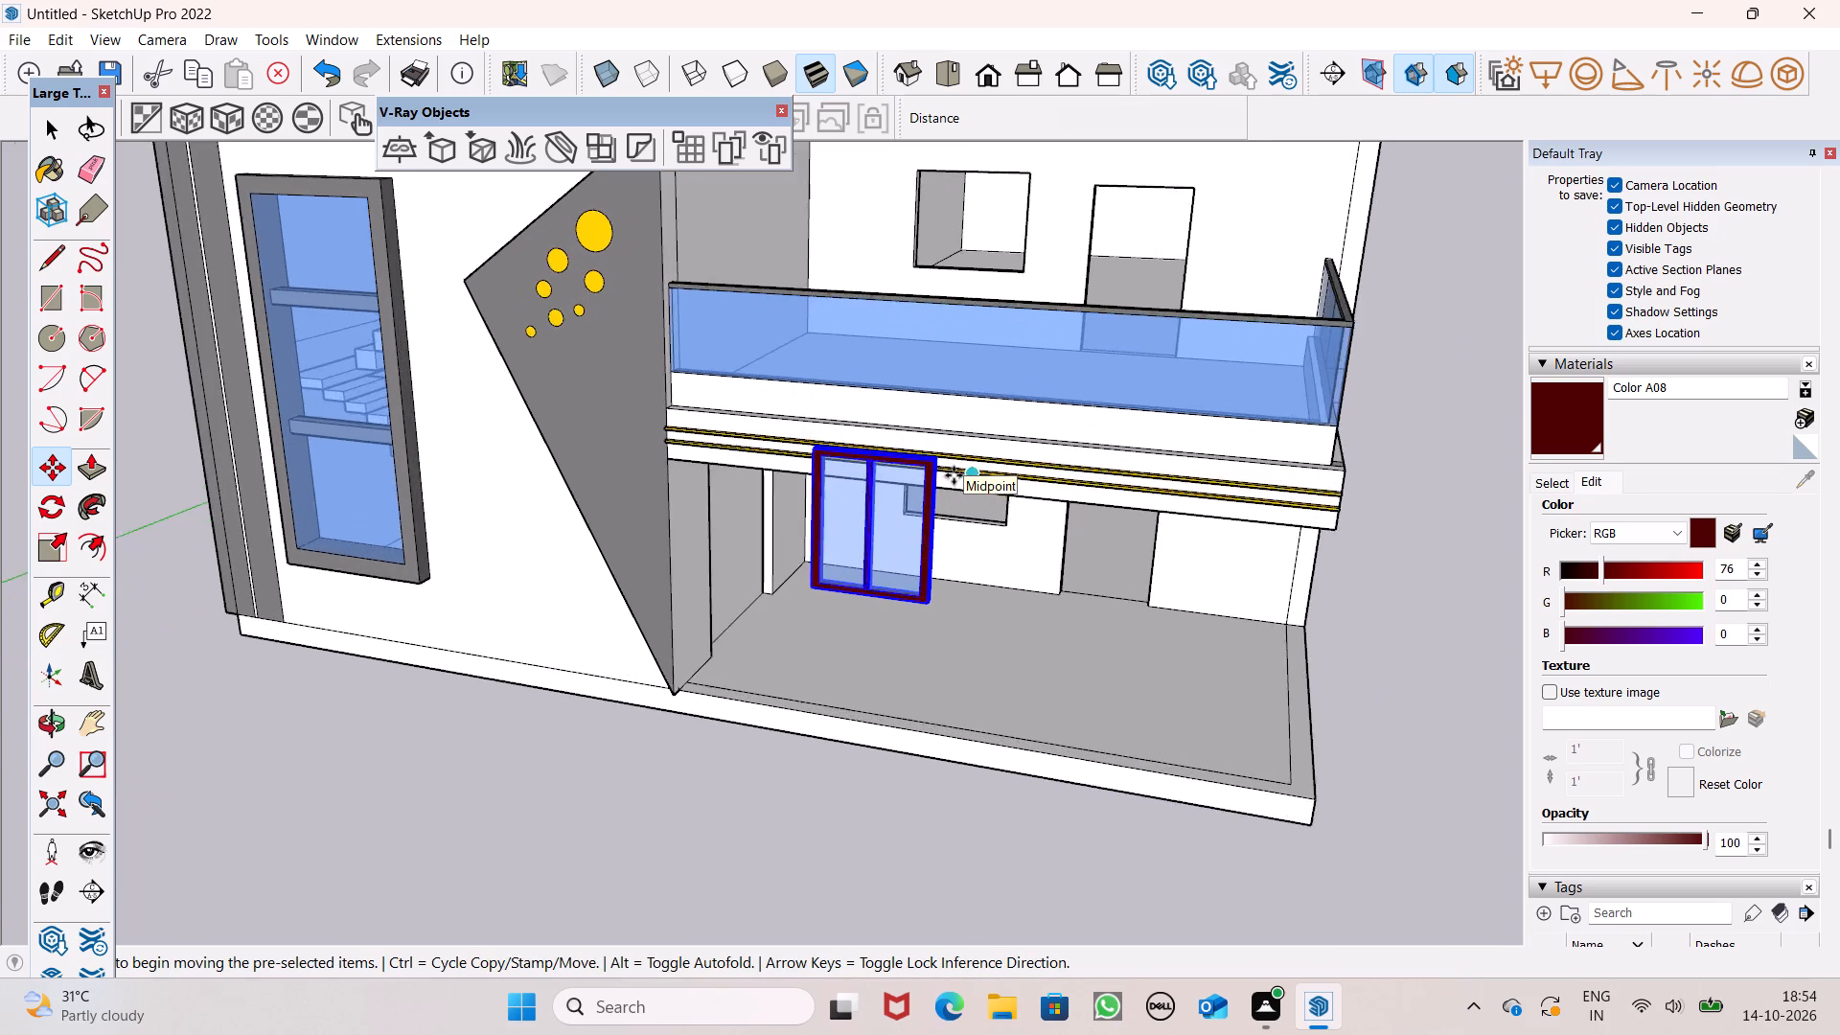
scroll(954, 475, "up", 3)
left_click_drag(904, 708, 1092, 509)
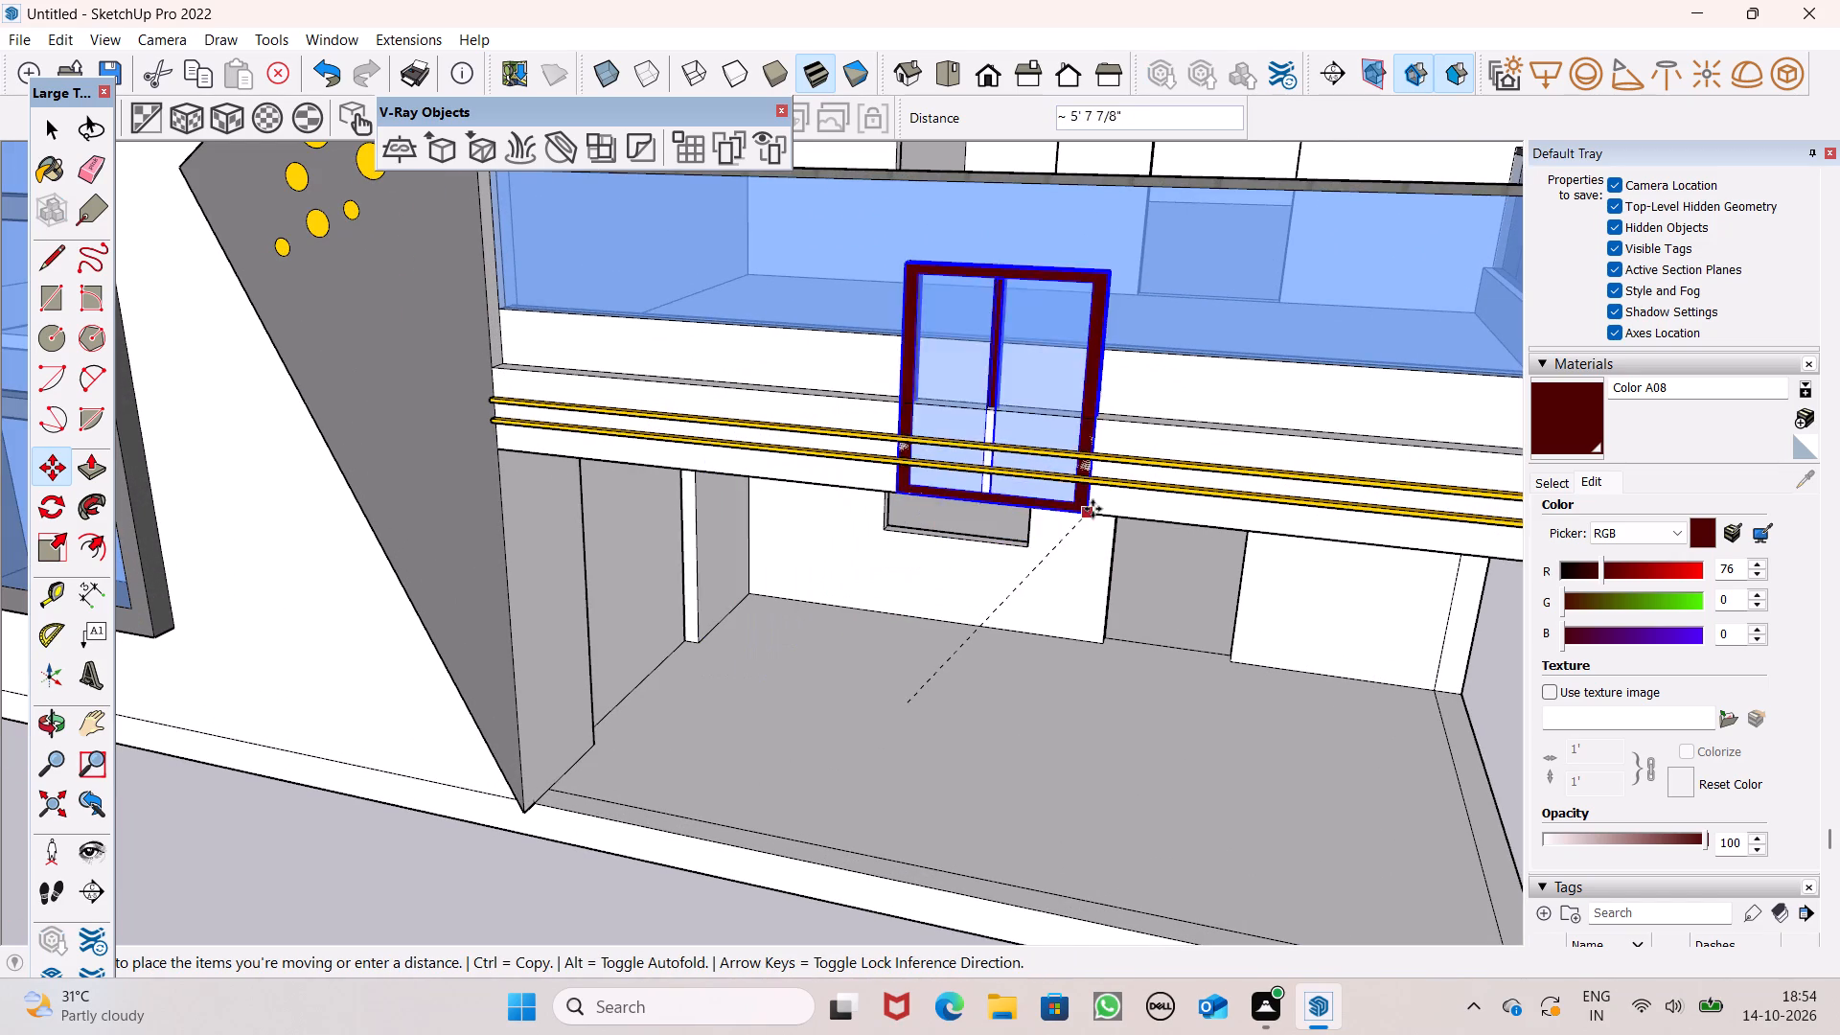
left_click_drag(1092, 509, 1023, 544)
Scale the window down from its upper corner so it is smaller than the porch wall opening.
middle_click_drag(1015, 668, 1136, 530)
scroll(922, 393, "up", 1)
scroll(922, 393, "down", 1)
scroll(922, 393, "up", 1)
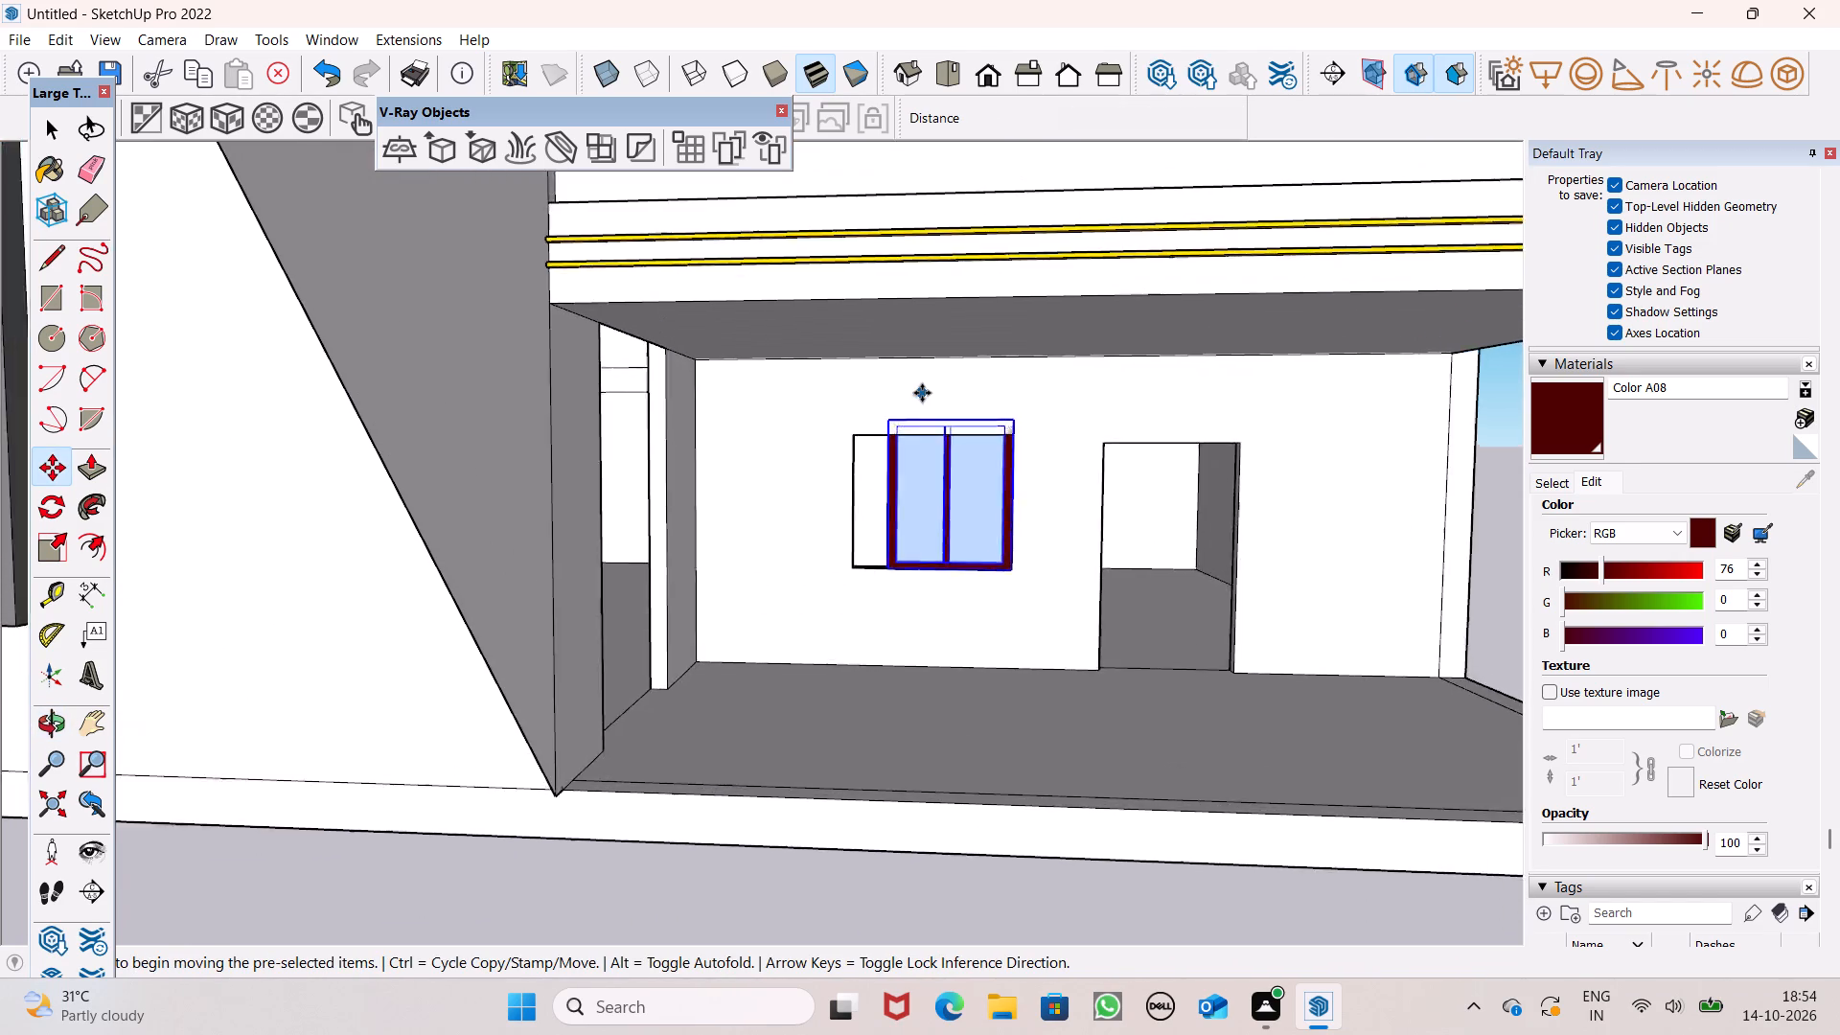
scroll(922, 393, "up", 6)
left_click(57, 562)
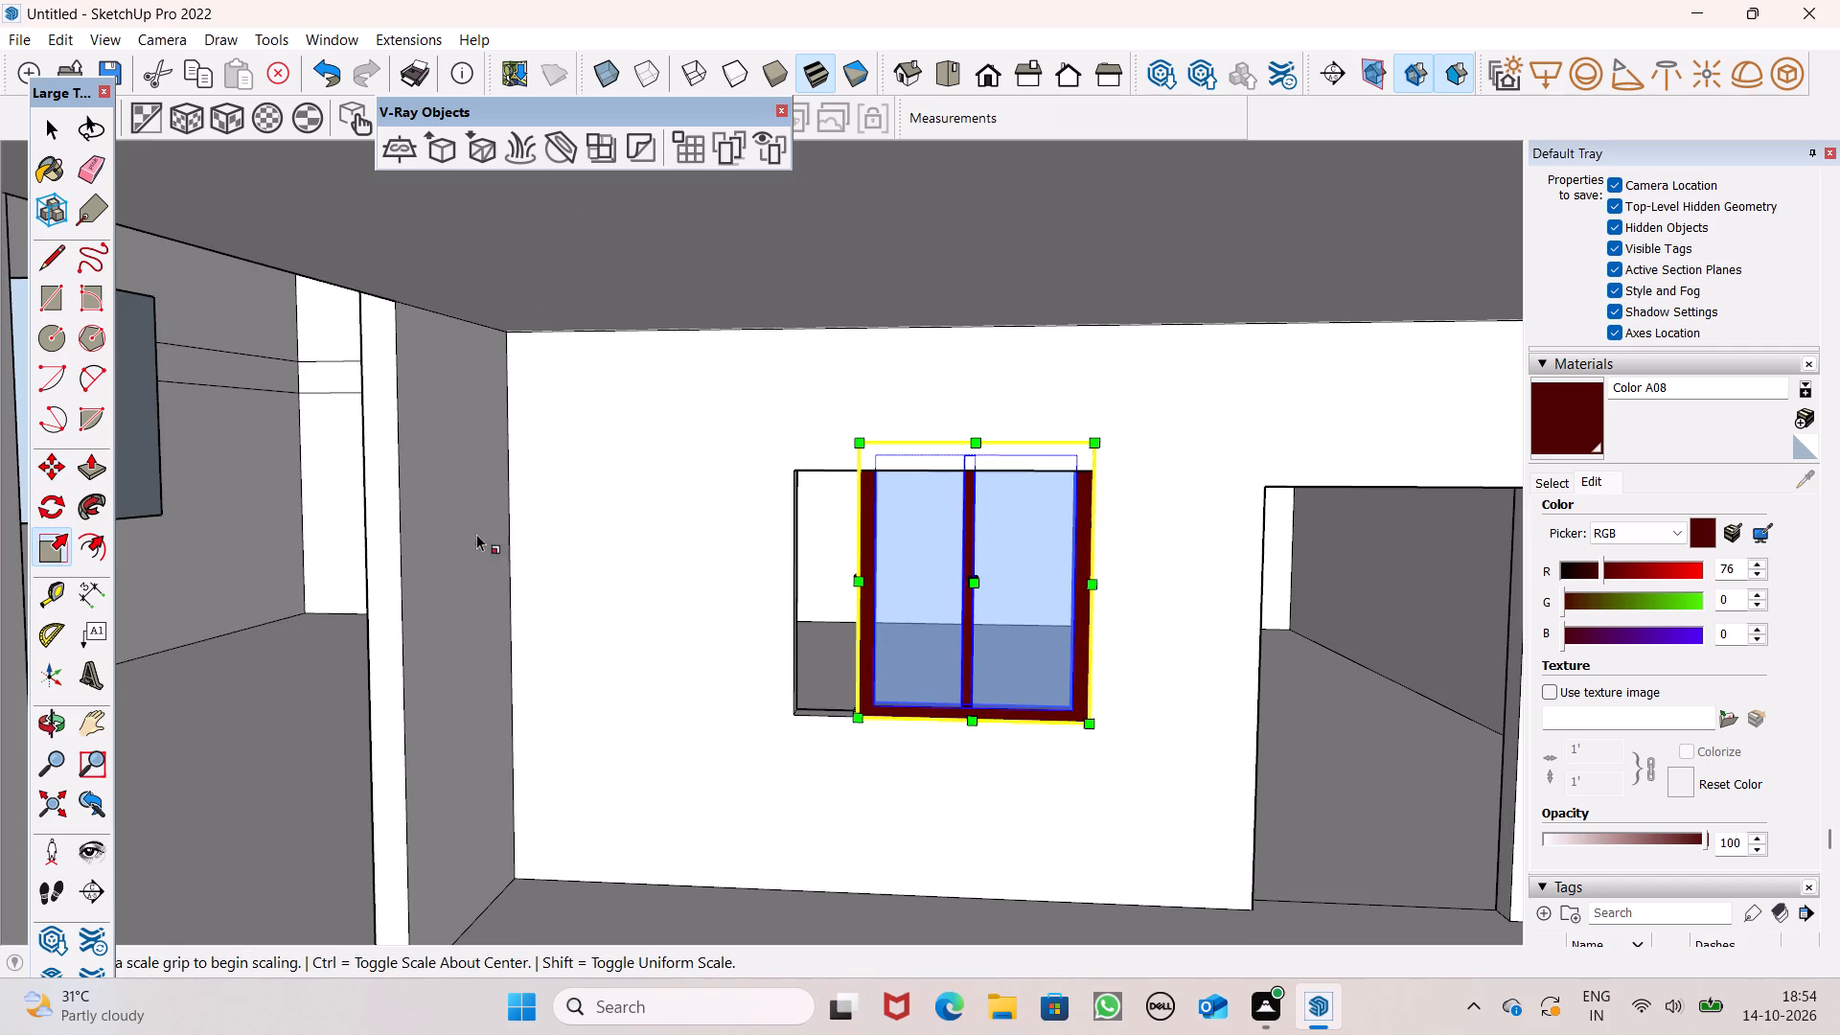
left_click_drag(858, 450, 885, 540)
Scale the window's height by 1.26 along the blue axis, up to the opening's top edge.
middle_click_drag(978, 655, 1008, 707)
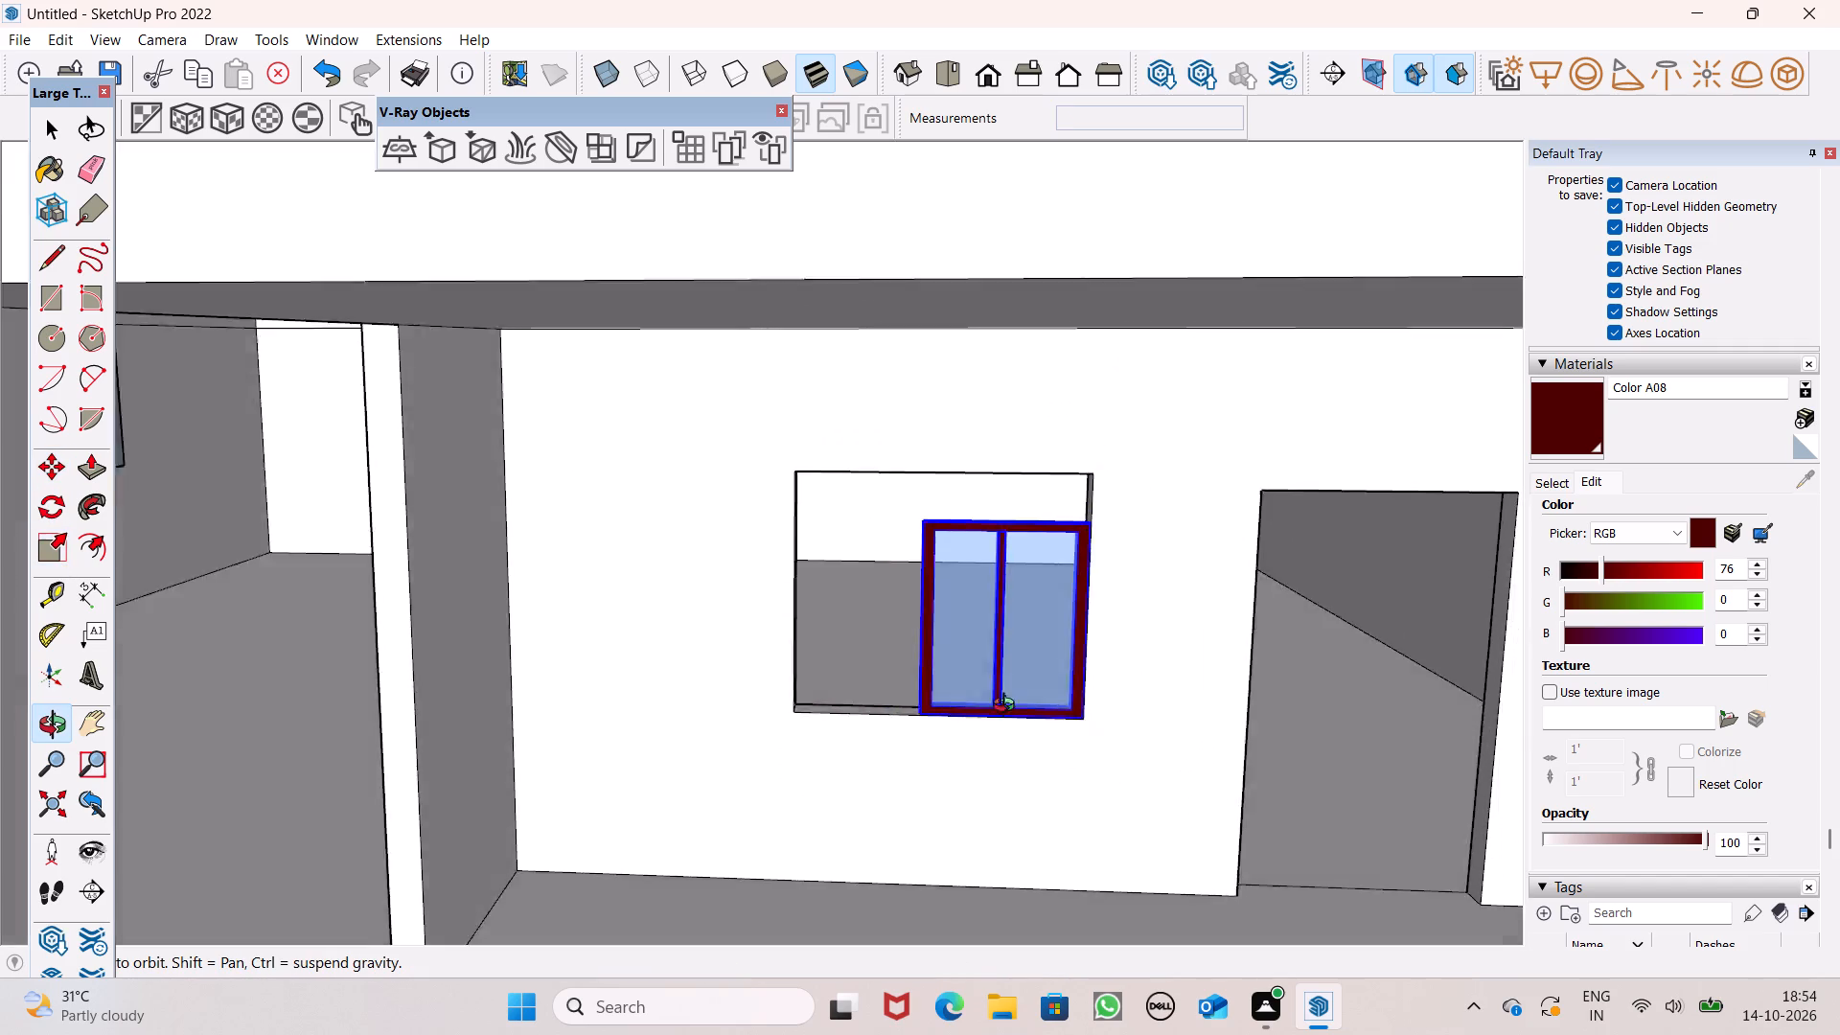
middle_click_drag(1008, 707, 1131, 600)
scroll(946, 557, "up", 3)
scroll(921, 555, "down", 1)
scroll(921, 555, "up", 6)
middle_click_drag(880, 665, 891, 664)
scroll(906, 665, "down", 2)
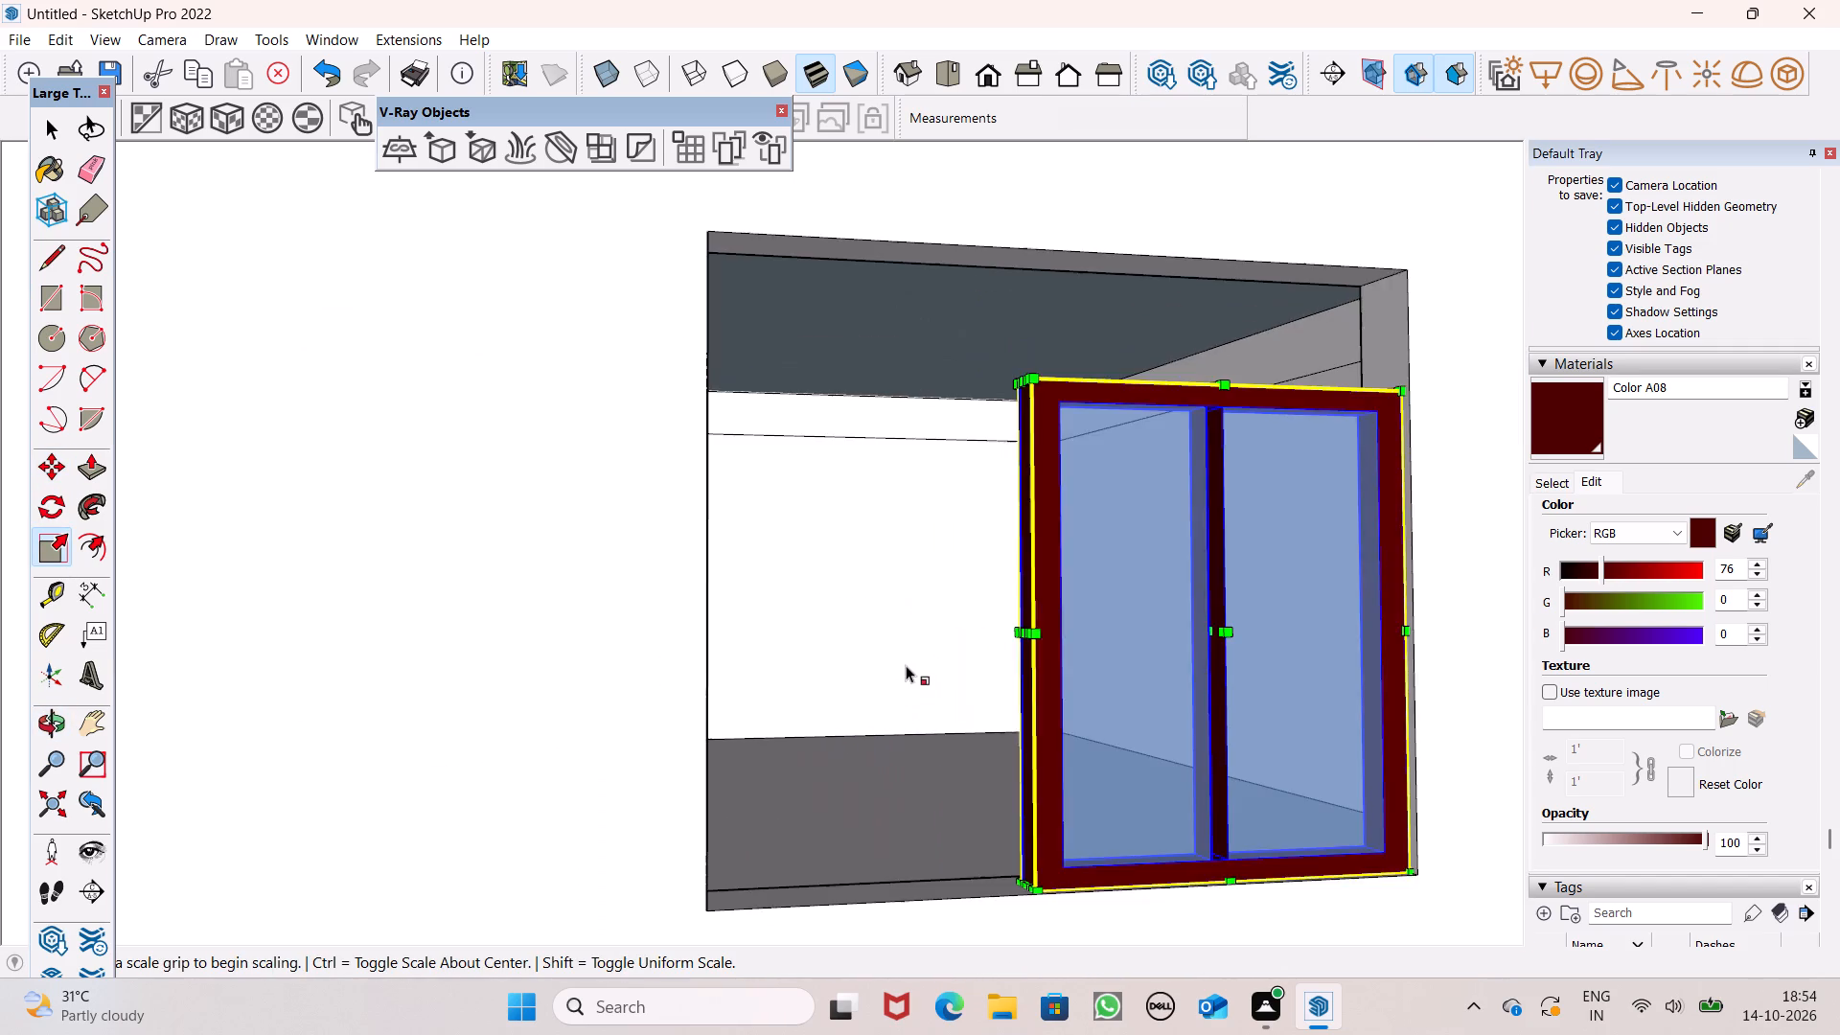
scroll(906, 665, "down", 1)
scroll(916, 635, "up", 1)
scroll(916, 635, "down", 1)
middle_click_drag(928, 675, 984, 730)
scroll(949, 536, "down", 6)
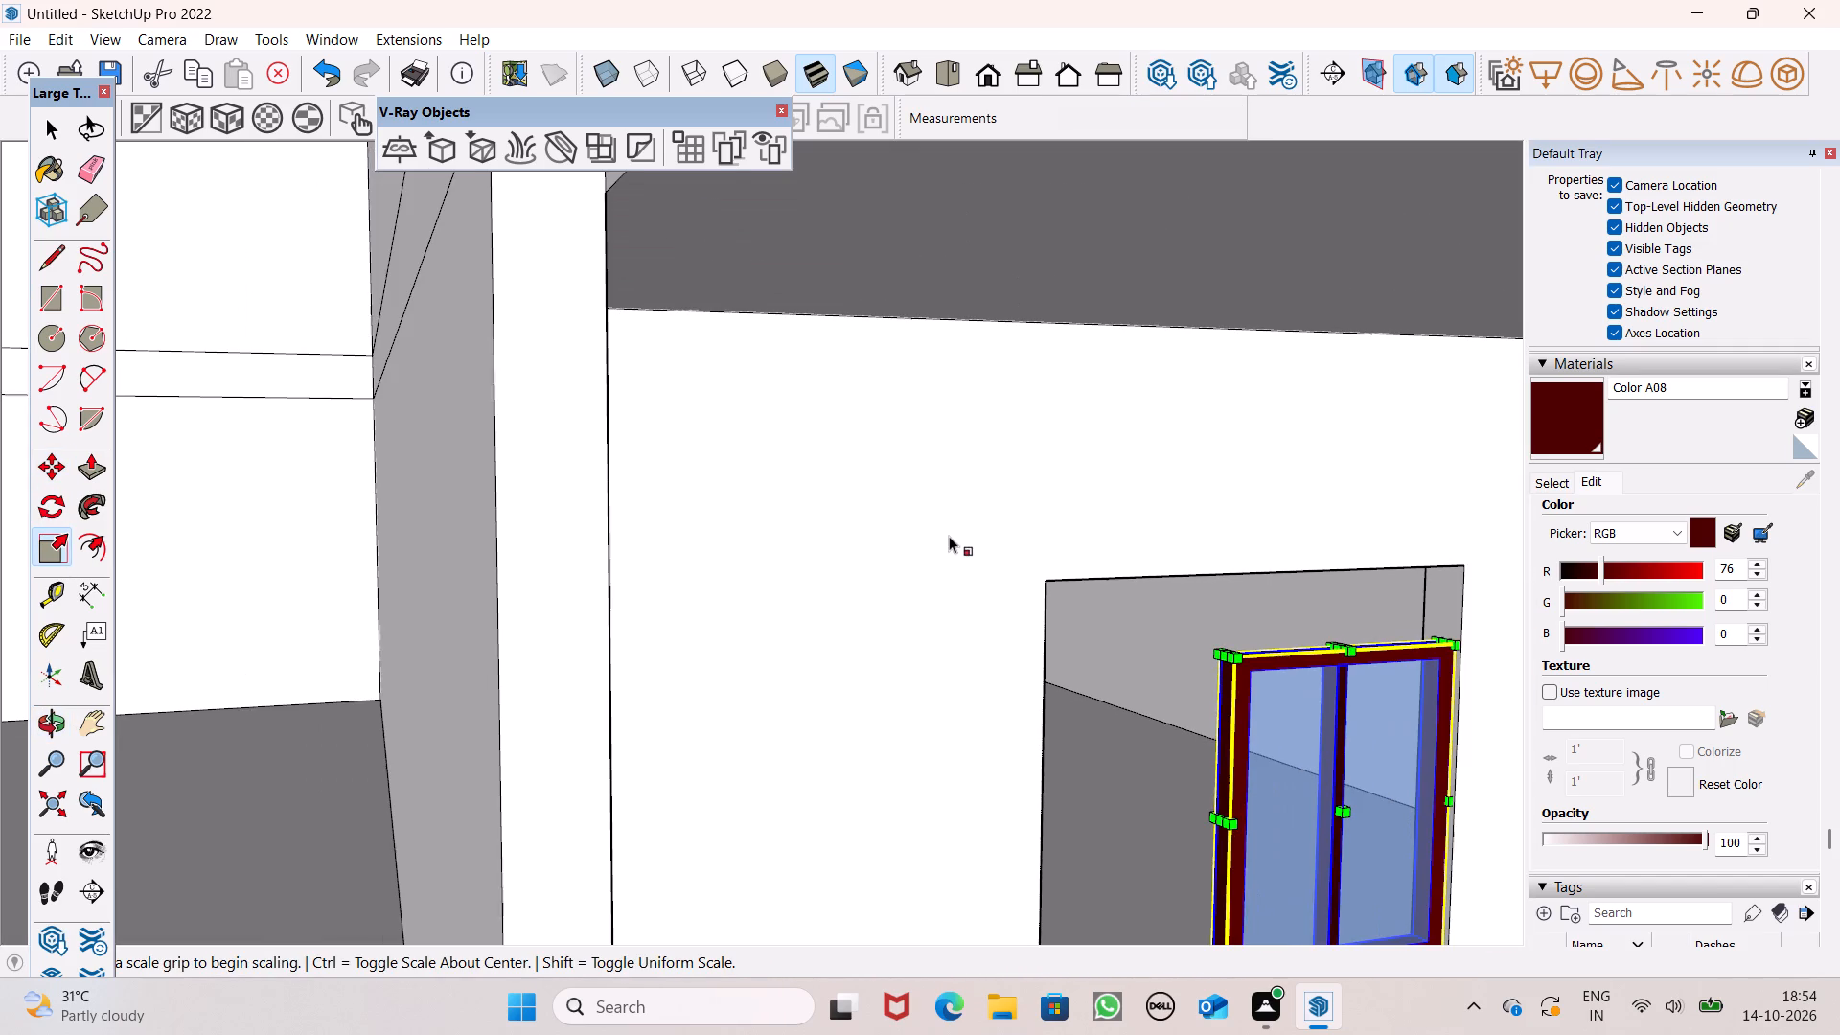
scroll(1337, 605, "up", 6)
scroll(1329, 624, "down", 3)
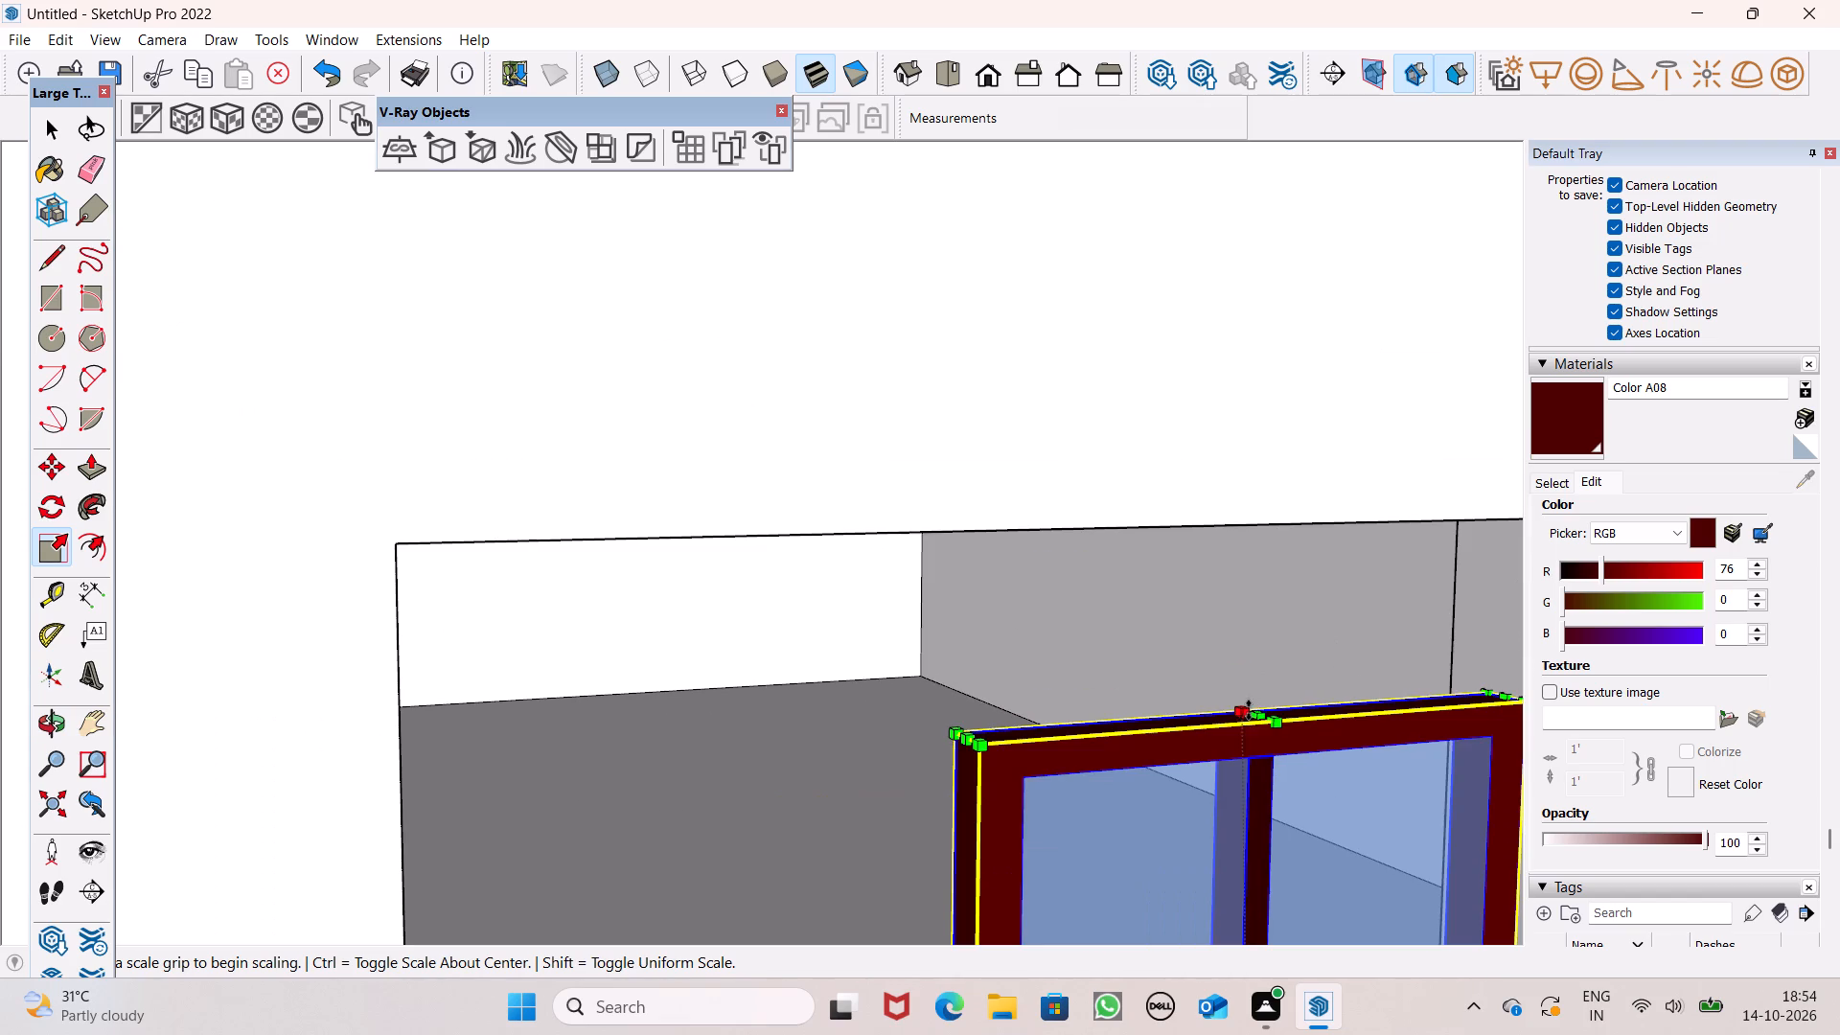
left_click_drag(1252, 711, 1212, 515)
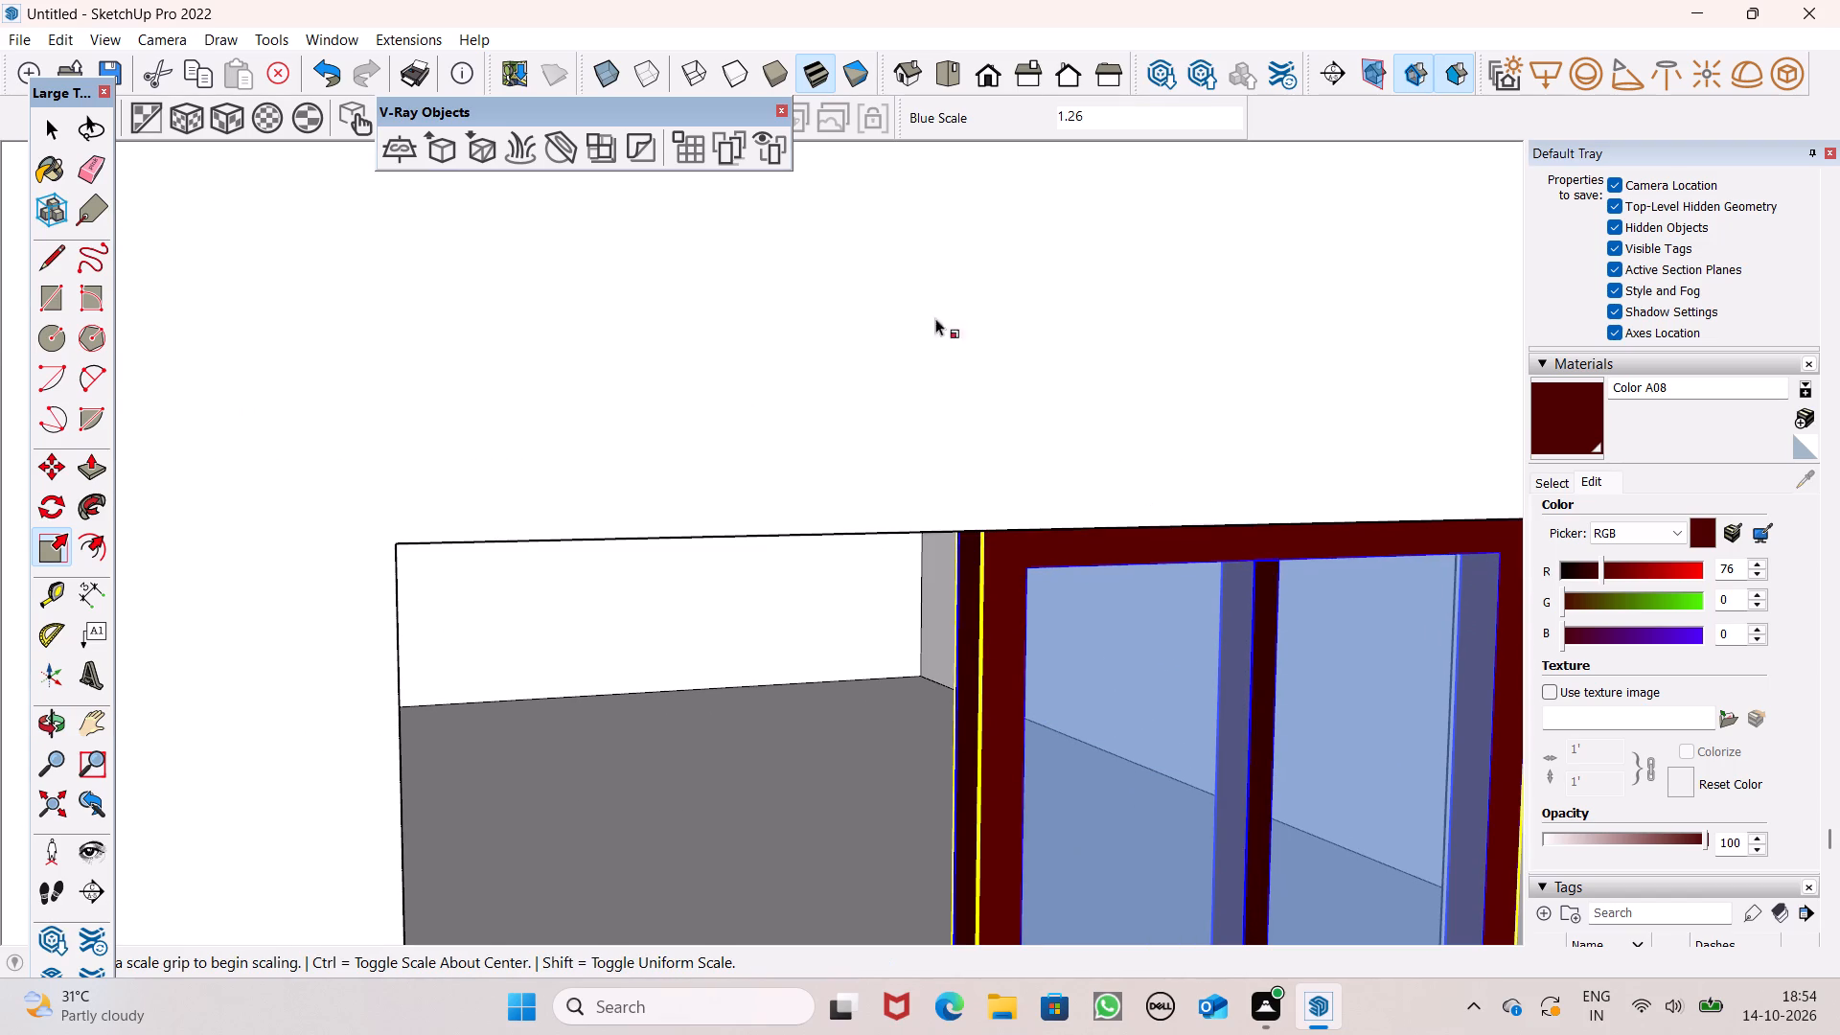
Scale the window's width by 1.80 to reach the opening's opposite side edge.
scroll(863, 293, "down", 6)
scroll(943, 510, "down", 1)
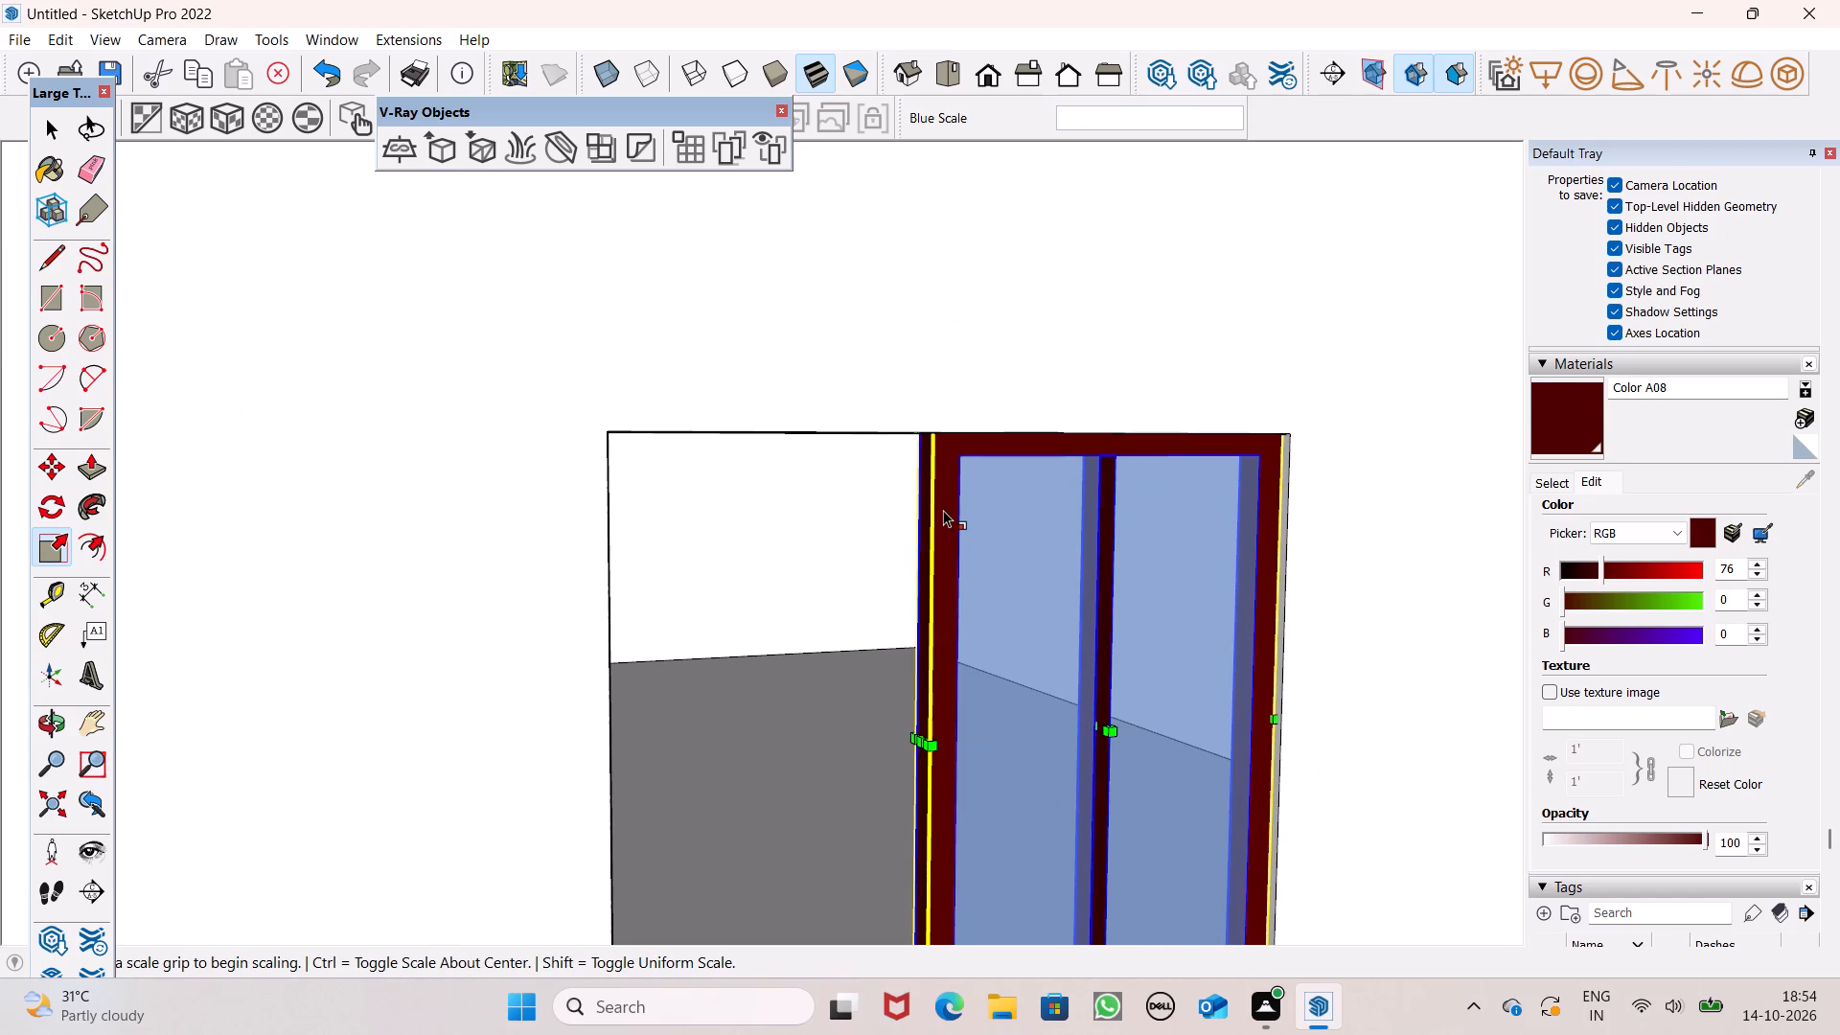
scroll(943, 510, "down", 1)
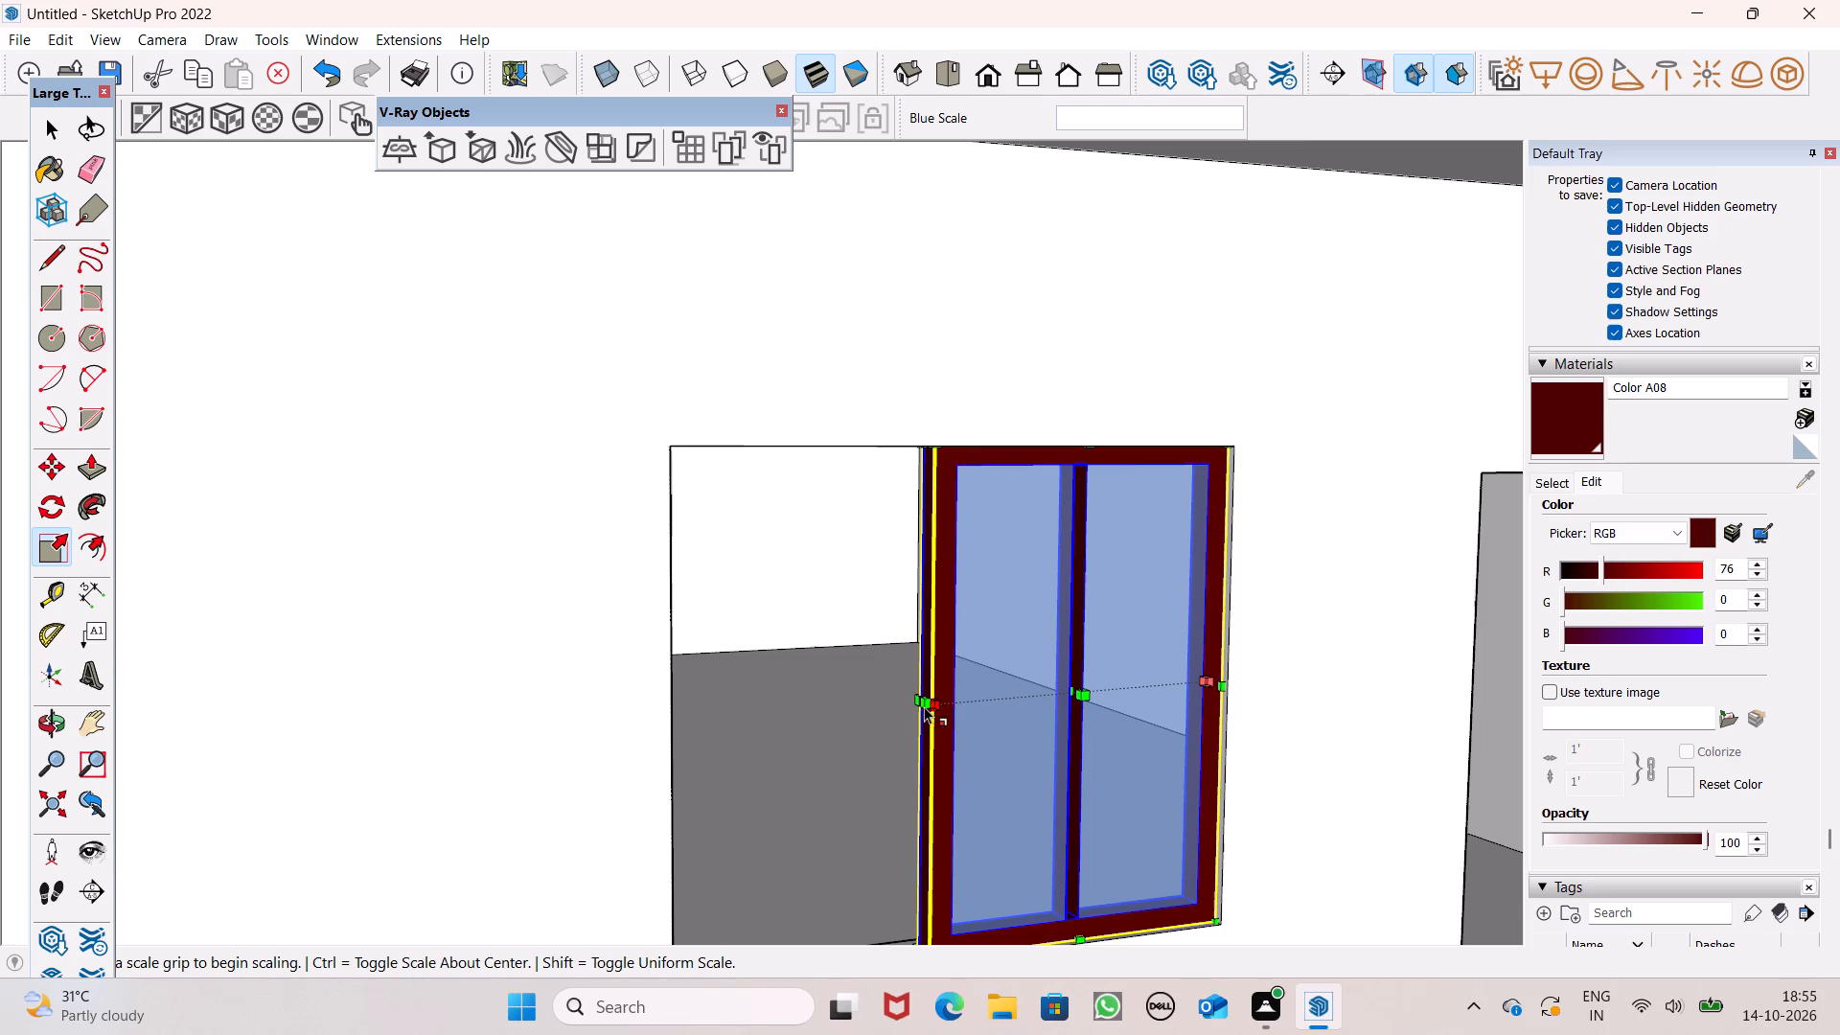
scroll(912, 709, "up", 4)
scroll(929, 708, "down", 3)
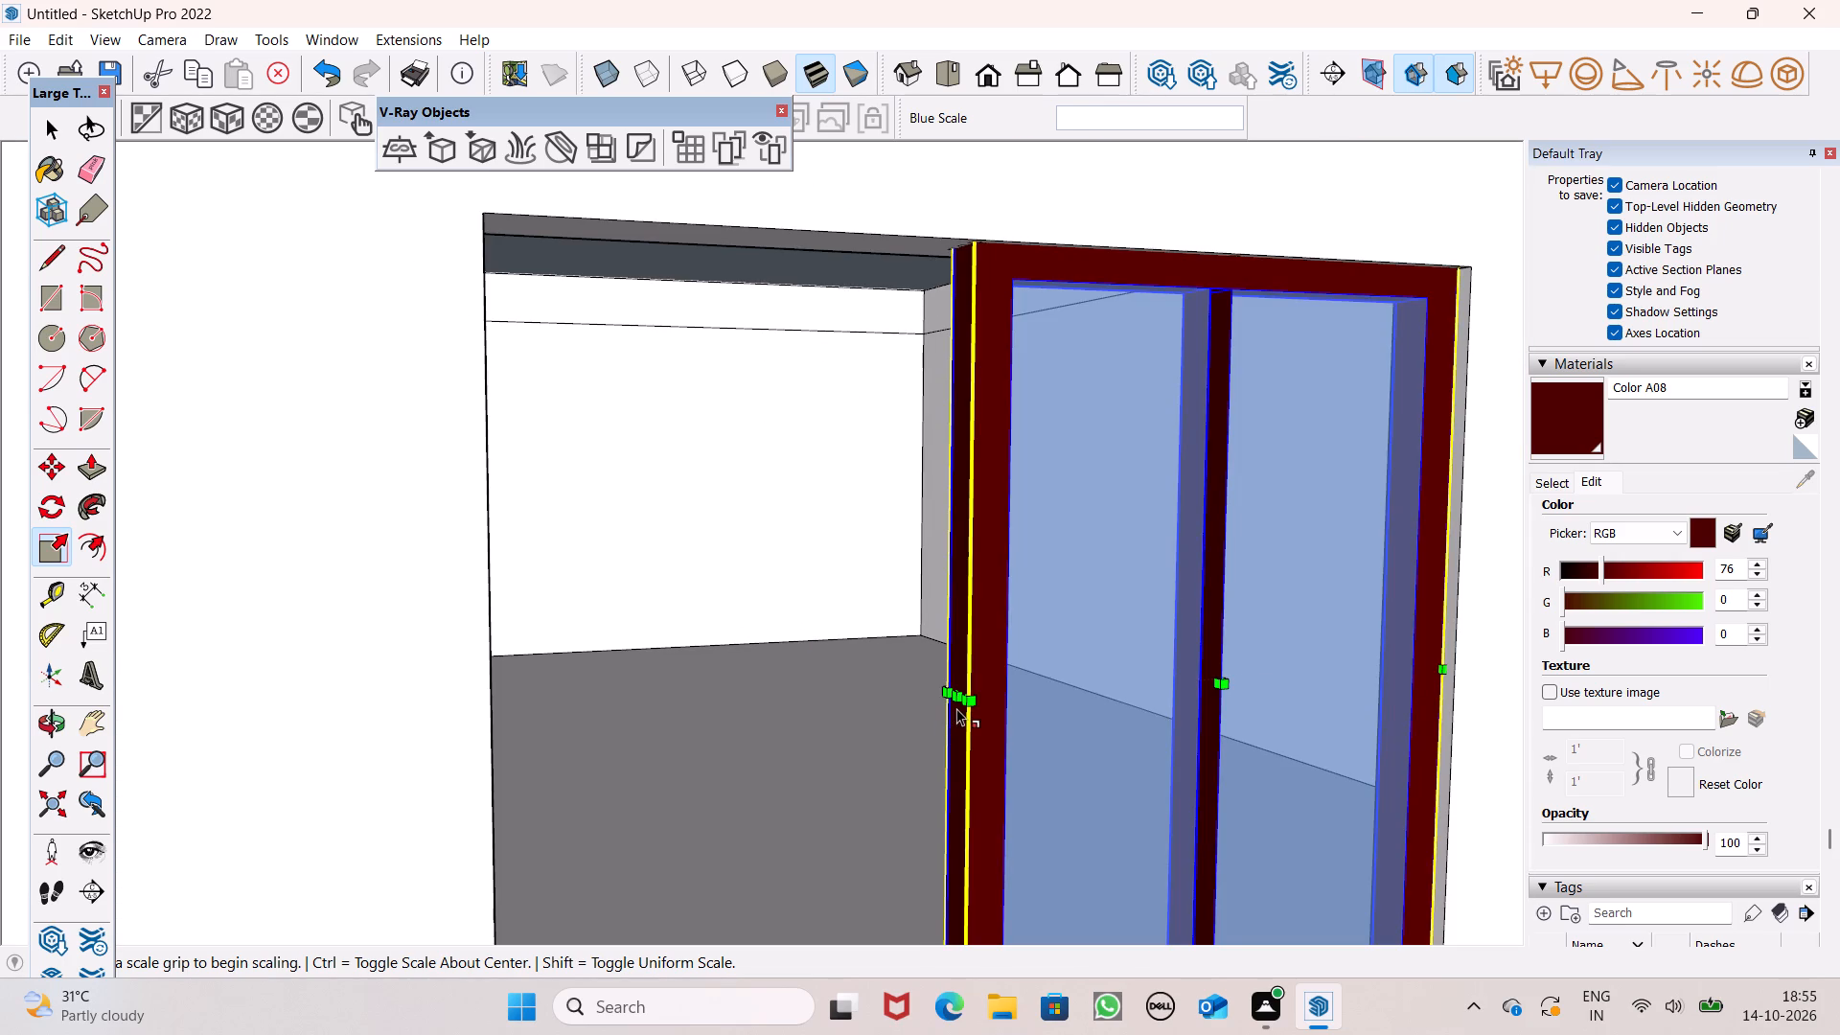
left_click_drag(952, 699, 482, 739)
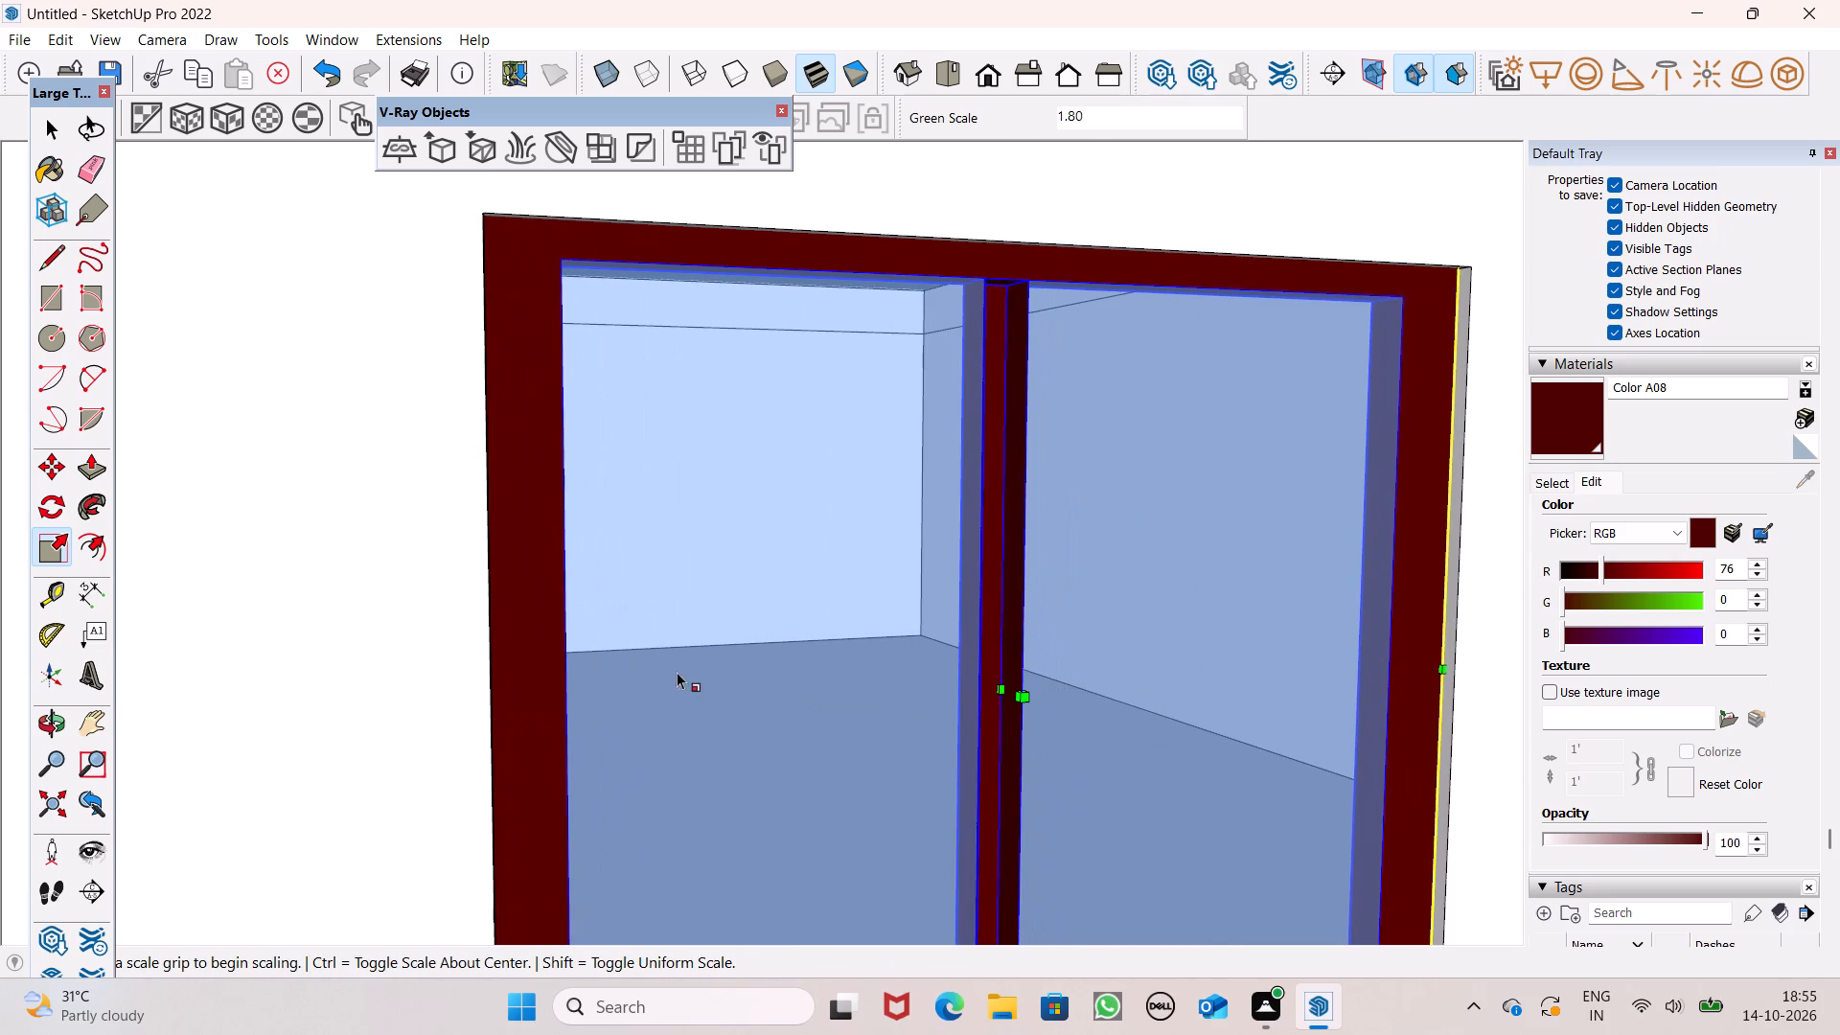
scroll(931, 517, "down", 1)
scroll(931, 517, "up", 1)
scroll(931, 517, "down", 1)
key("space")
Examine the fit of the porch window in its opening from the standard front view.
scroll(931, 517, "down", 4)
scroll(931, 517, "up", 1)
scroll(931, 517, "down", 3)
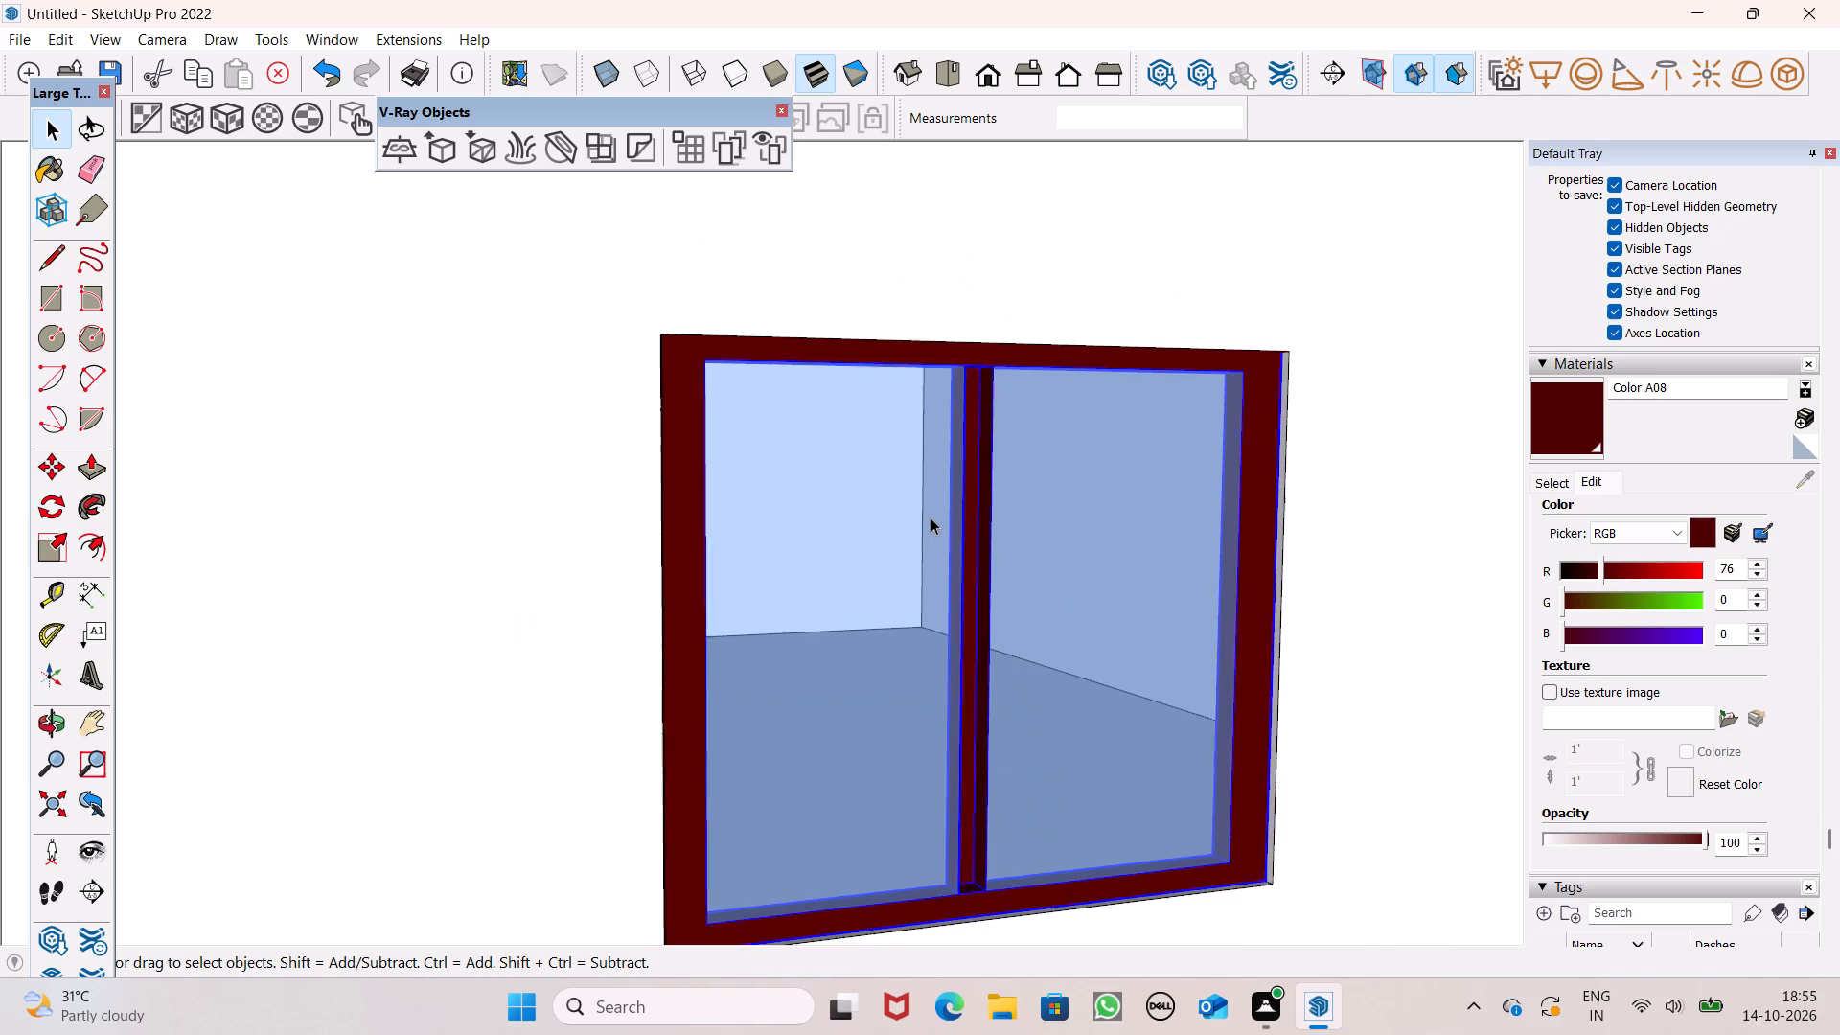
scroll(931, 517, "up", 1)
scroll(925, 430, "down", 15)
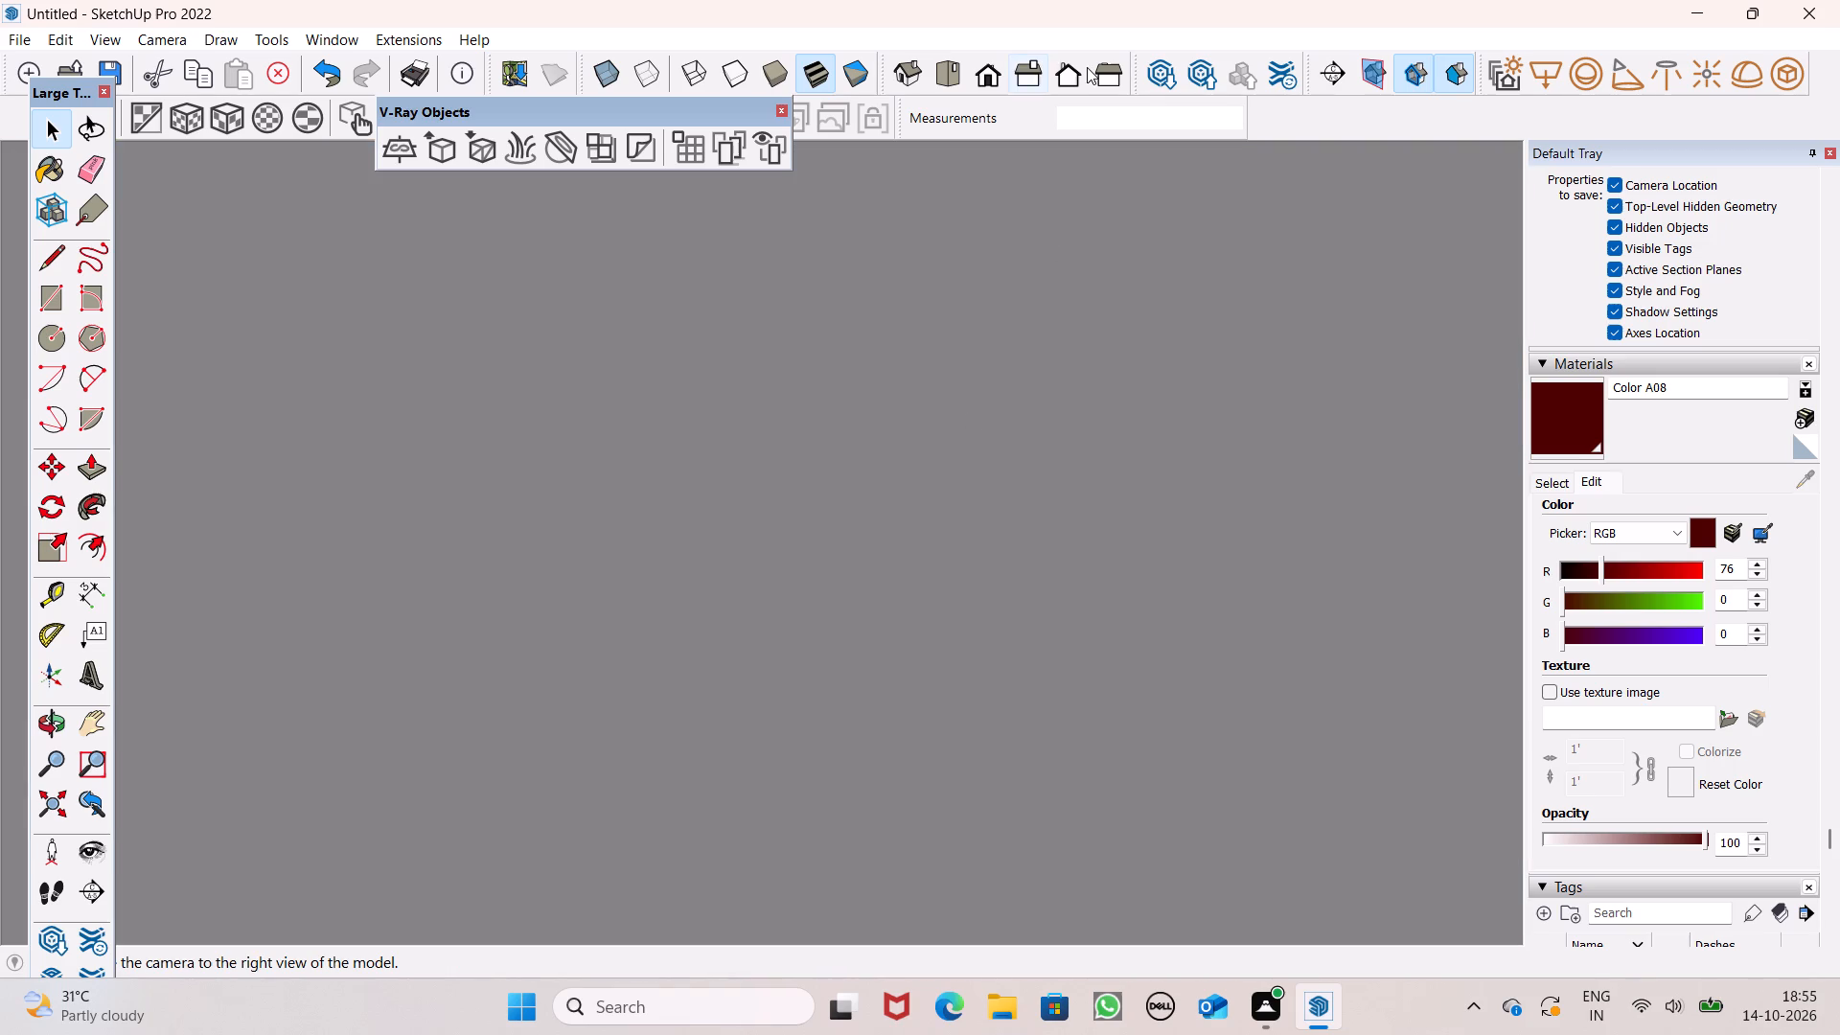
left_click(974, 67)
scroll(1069, 281, "down", 4)
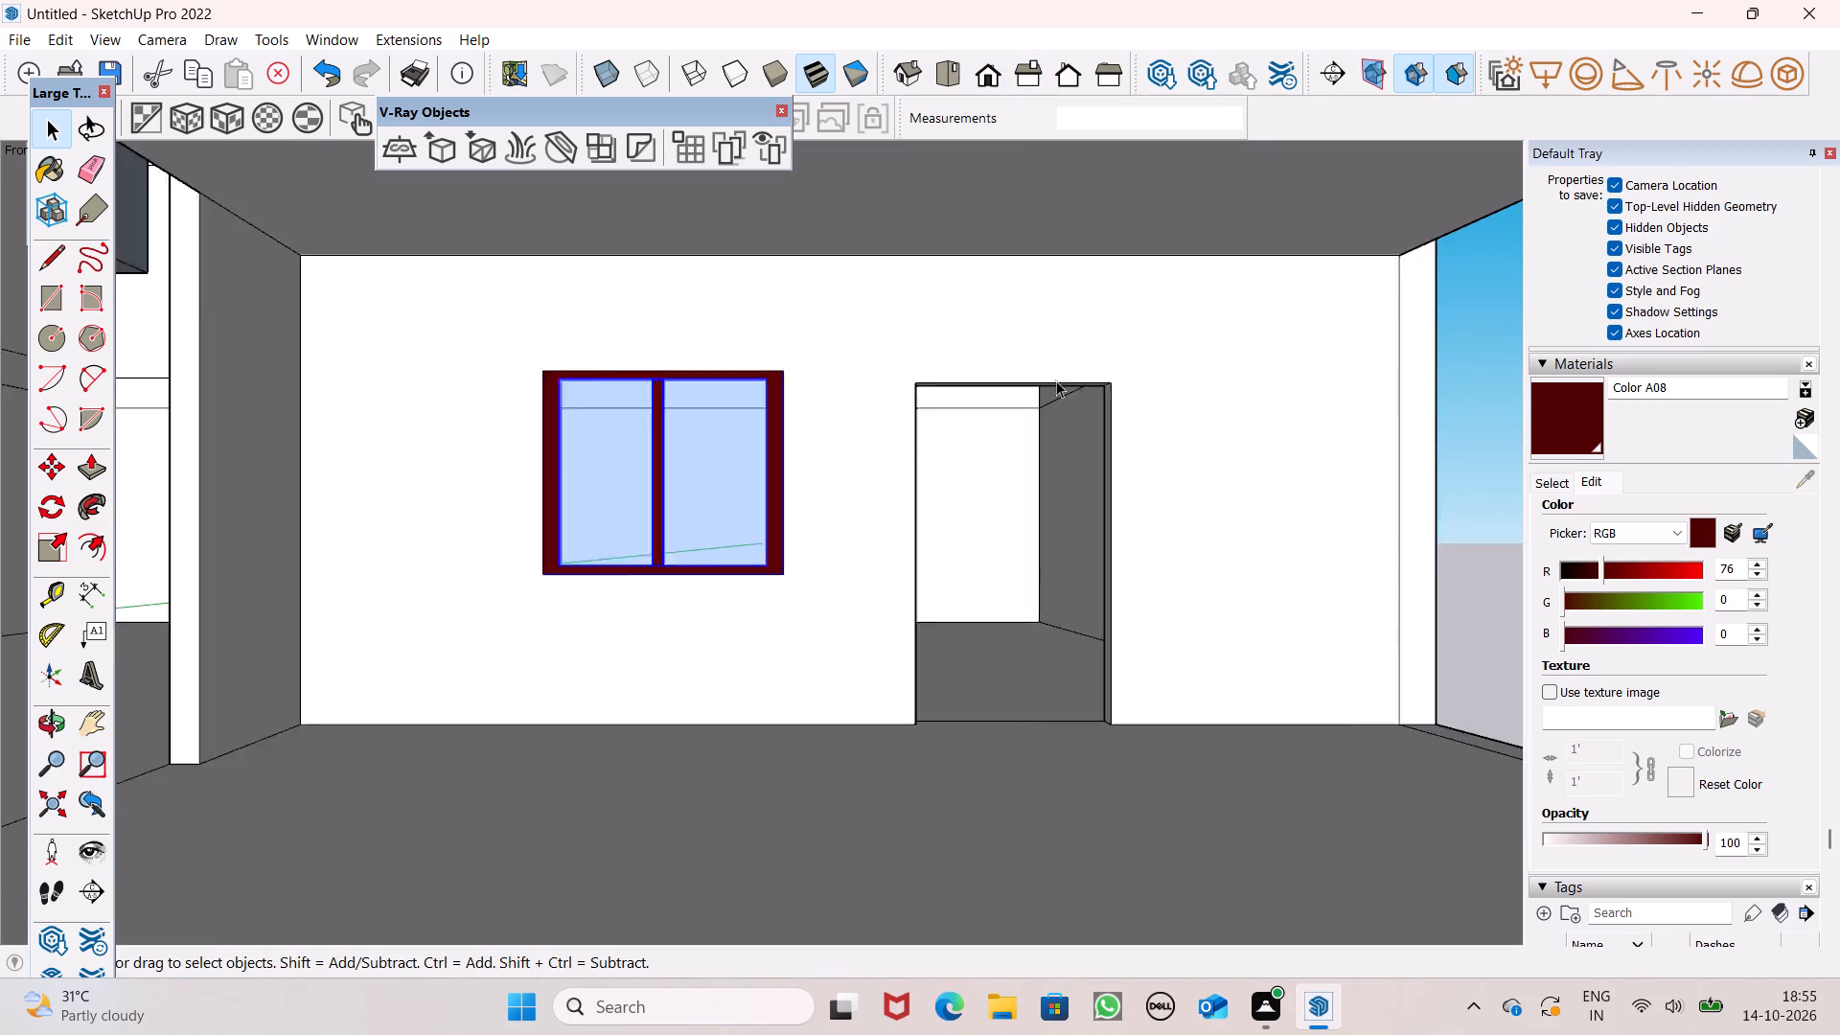
scroll(1056, 380, "down", 3)
left_click(936, 790)
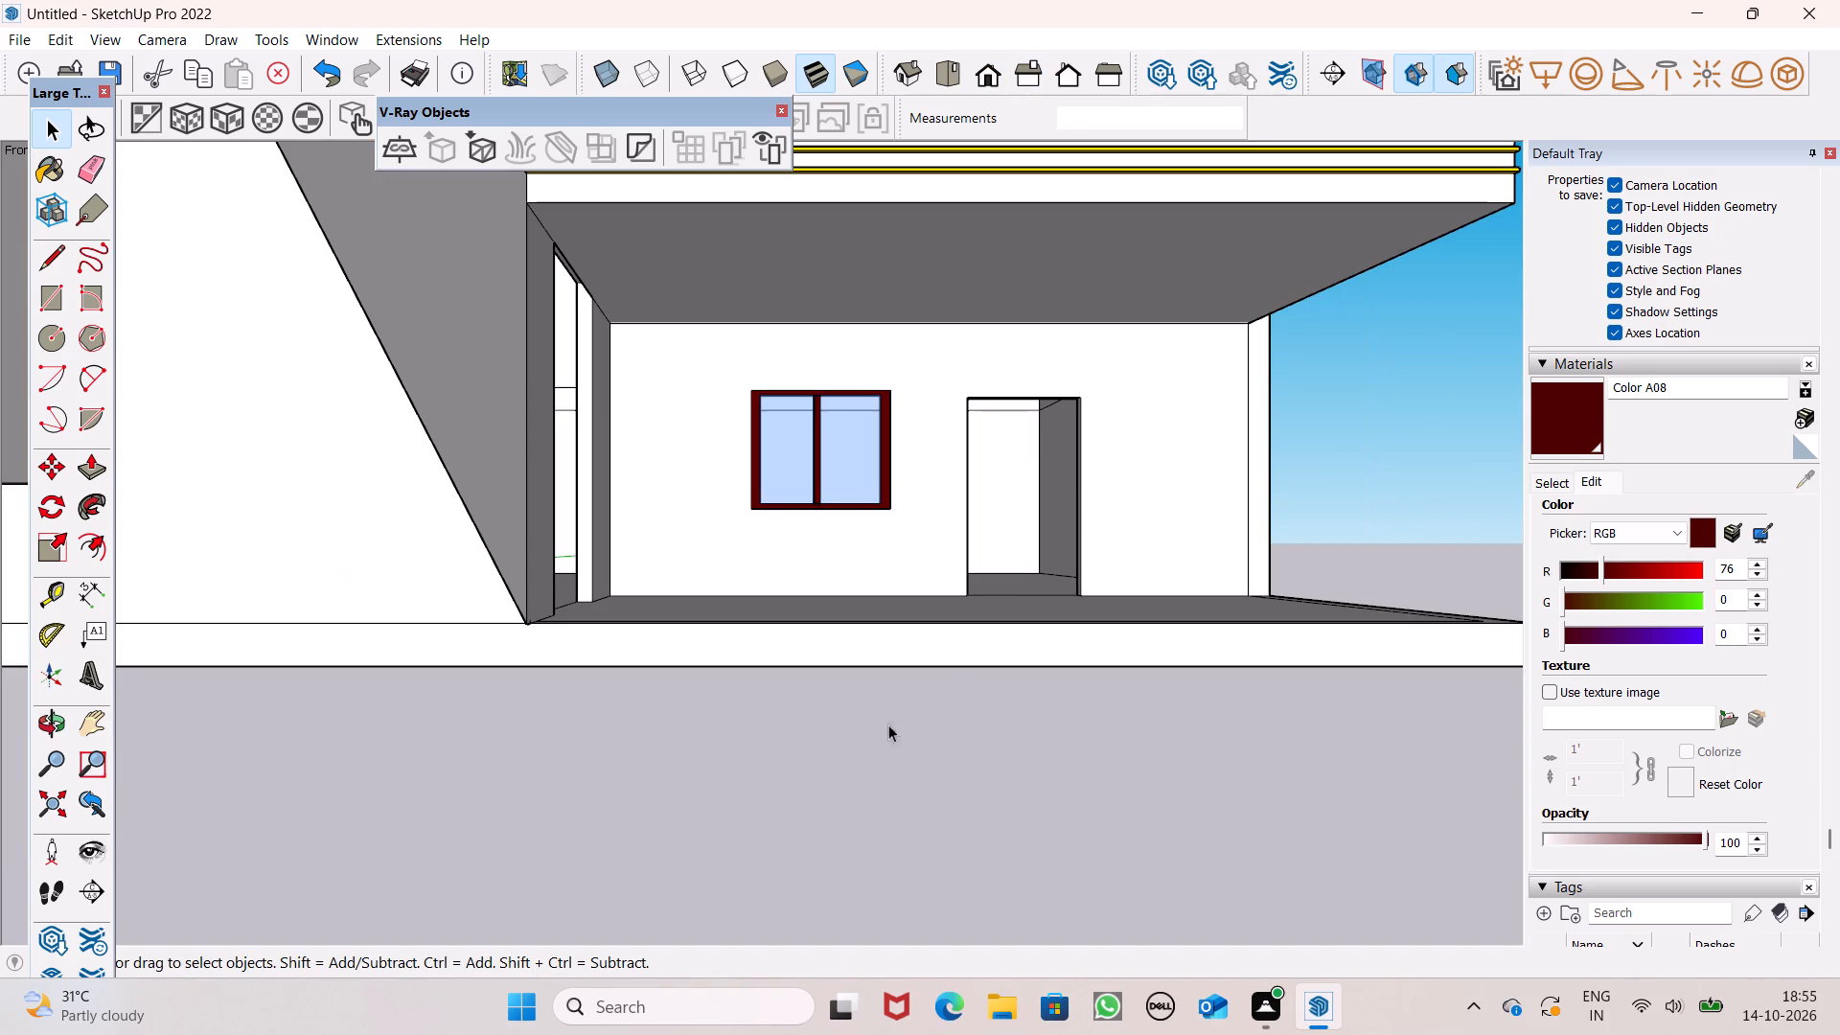
Copy the porch's ground-floor window straight up into the window opening of the first-floor balcony wall.
scroll(810, 404, "down", 2)
middle_click_drag(839, 400, 835, 553)
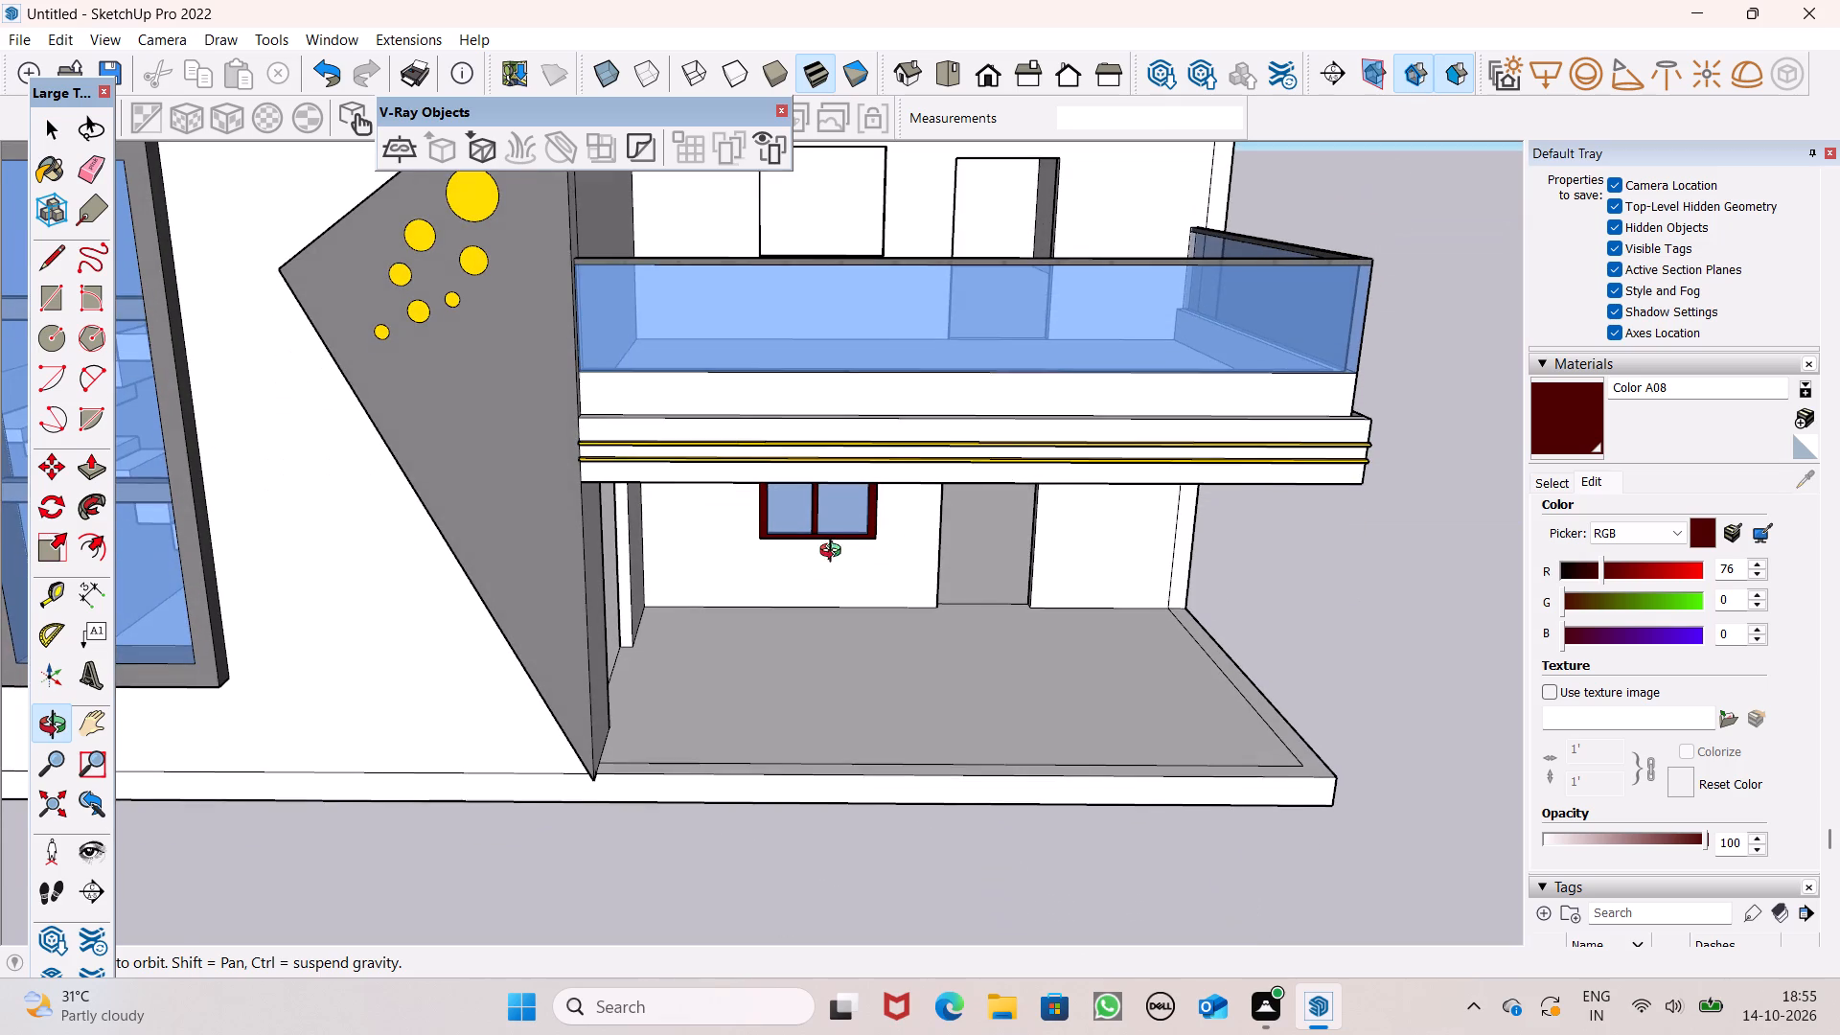
middle_click_drag(835, 553, 835, 552)
left_click(836, 529)
scroll(908, 472, "down", 2)
key("m")
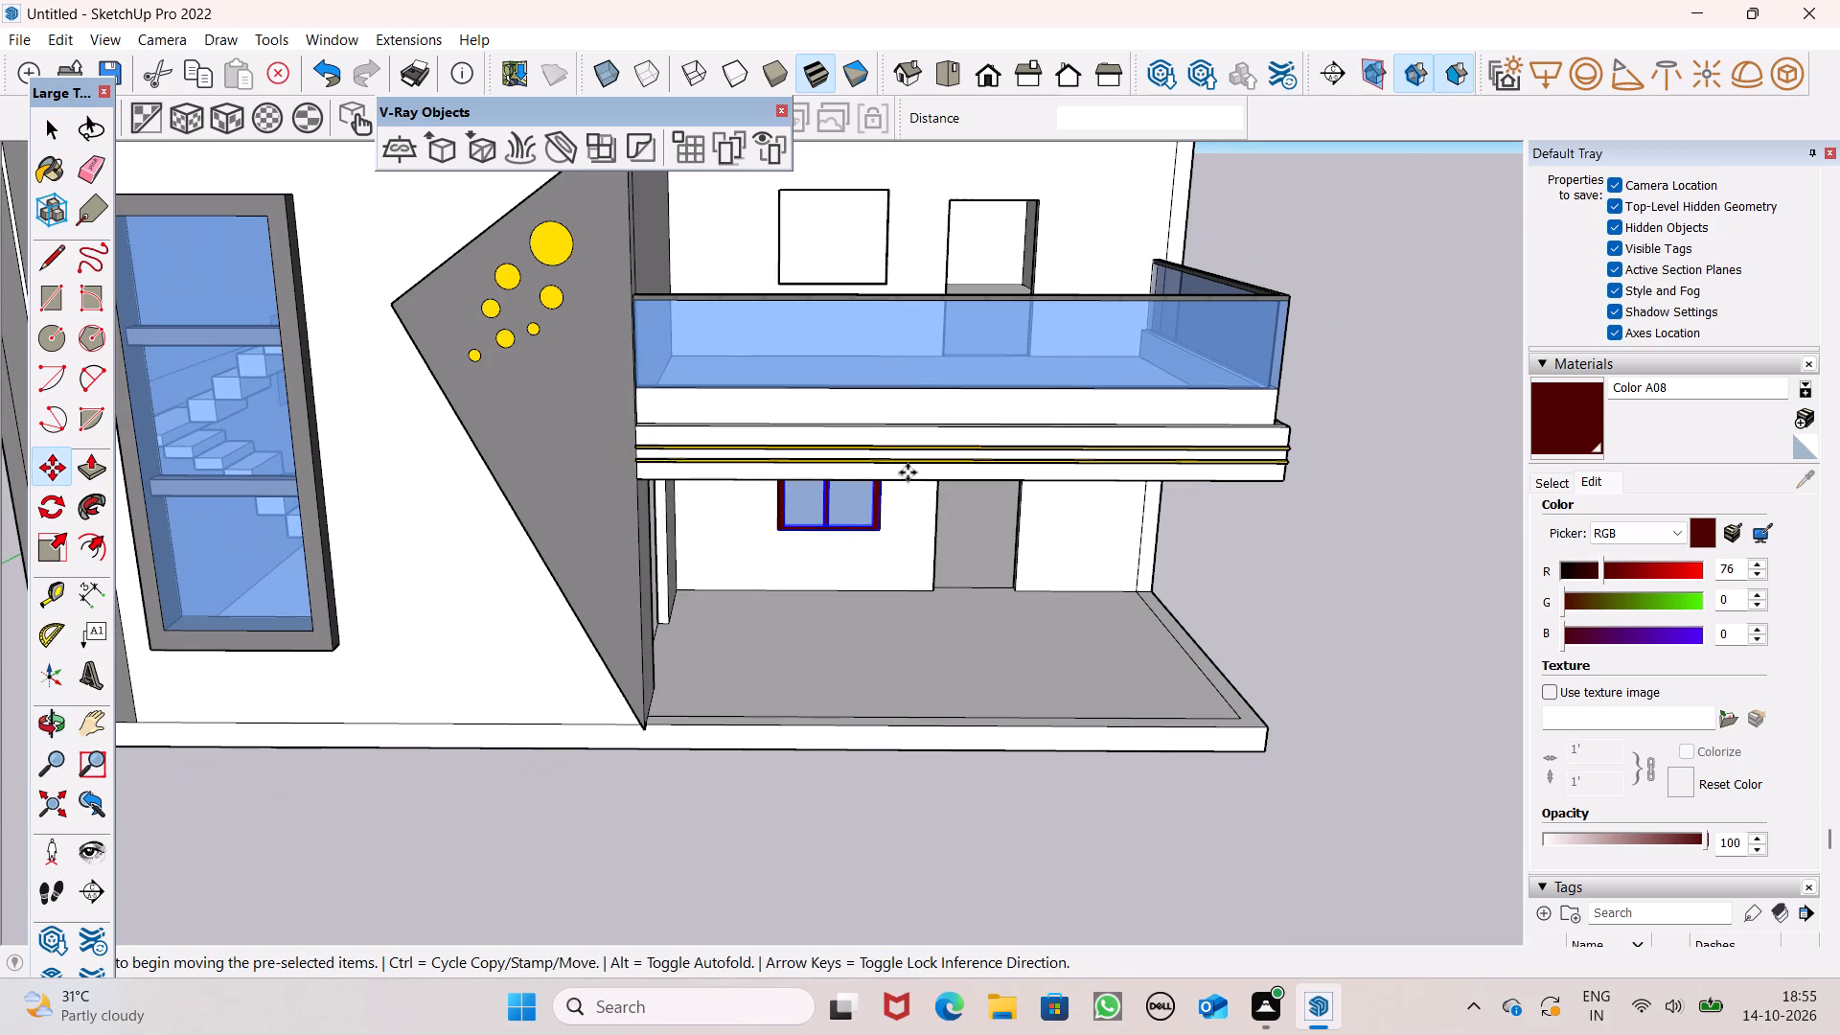
key("Return")
left_click_drag(884, 531, 881, 340)
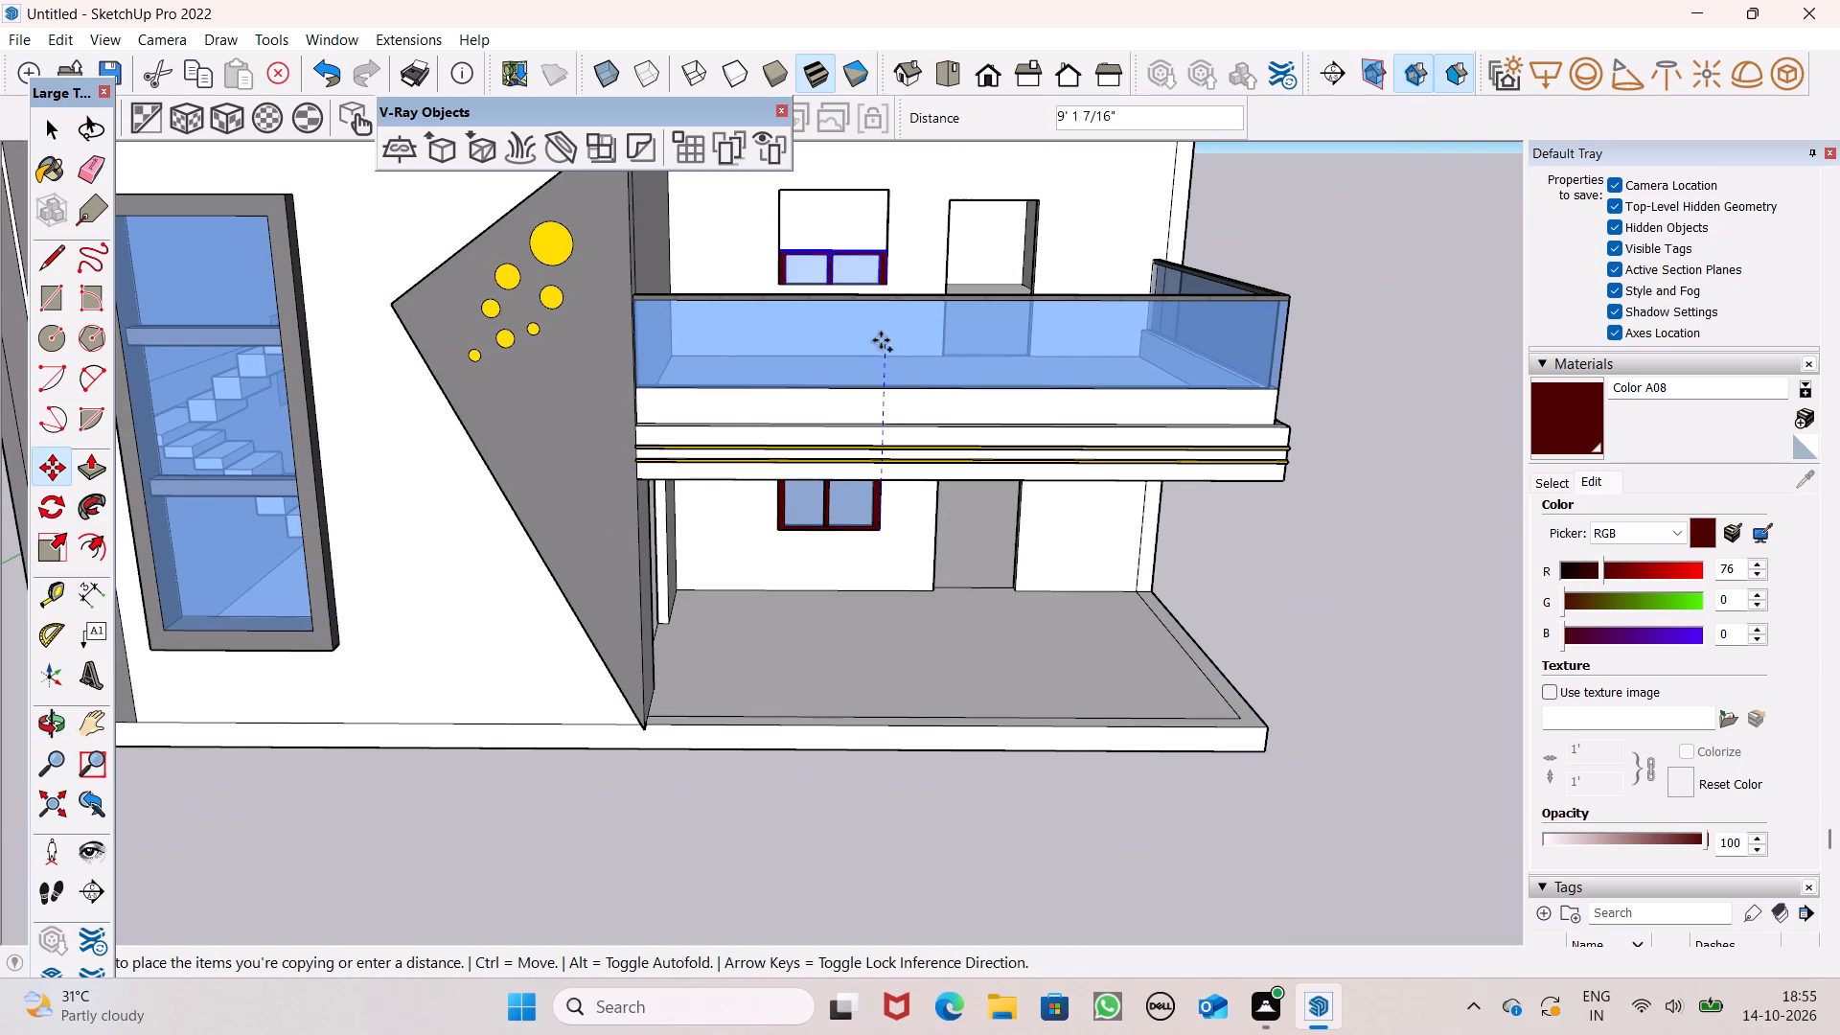
left_click_drag(881, 340, 885, 273)
key("space")
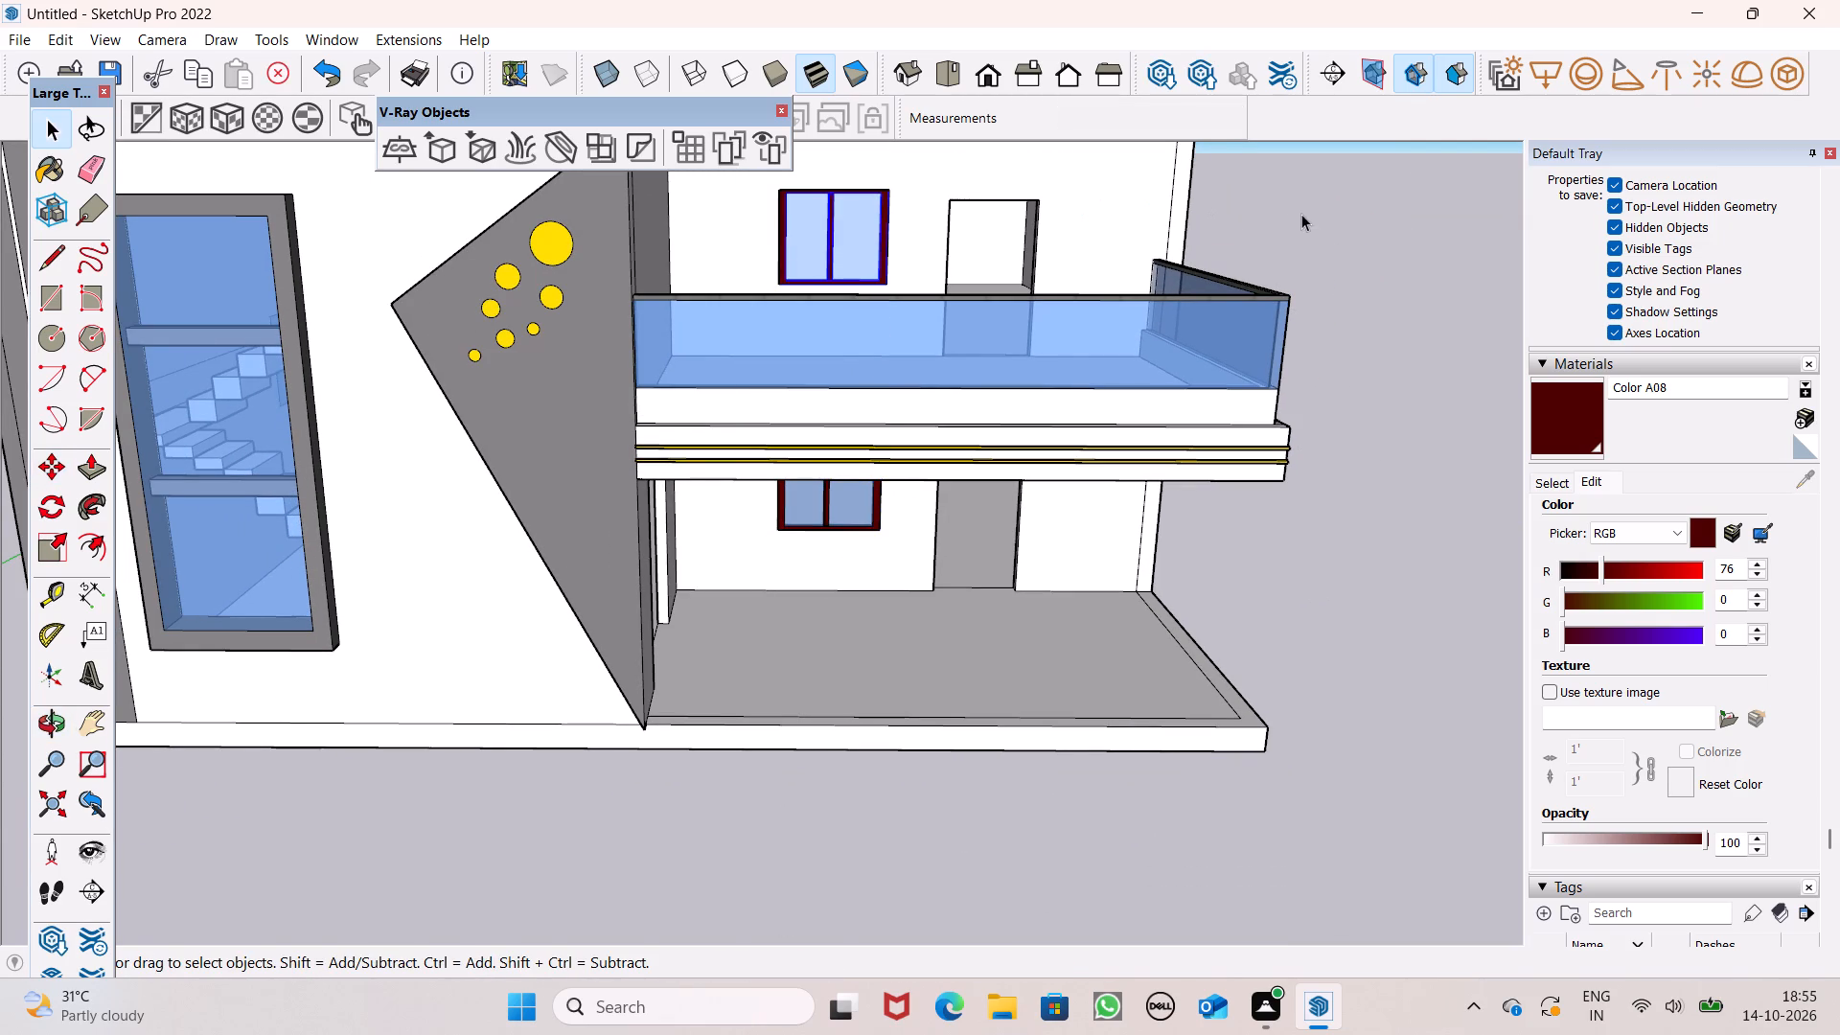
left_click(1301, 214)
Draw an upright 4' by 7' rectangle parallel to the front facade in the open space in front of the house.
scroll(845, 174, "up", 3)
scroll(851, 190, "down", 1)
scroll(894, 247, "up", 1)
scroll(894, 248, "down", 3)
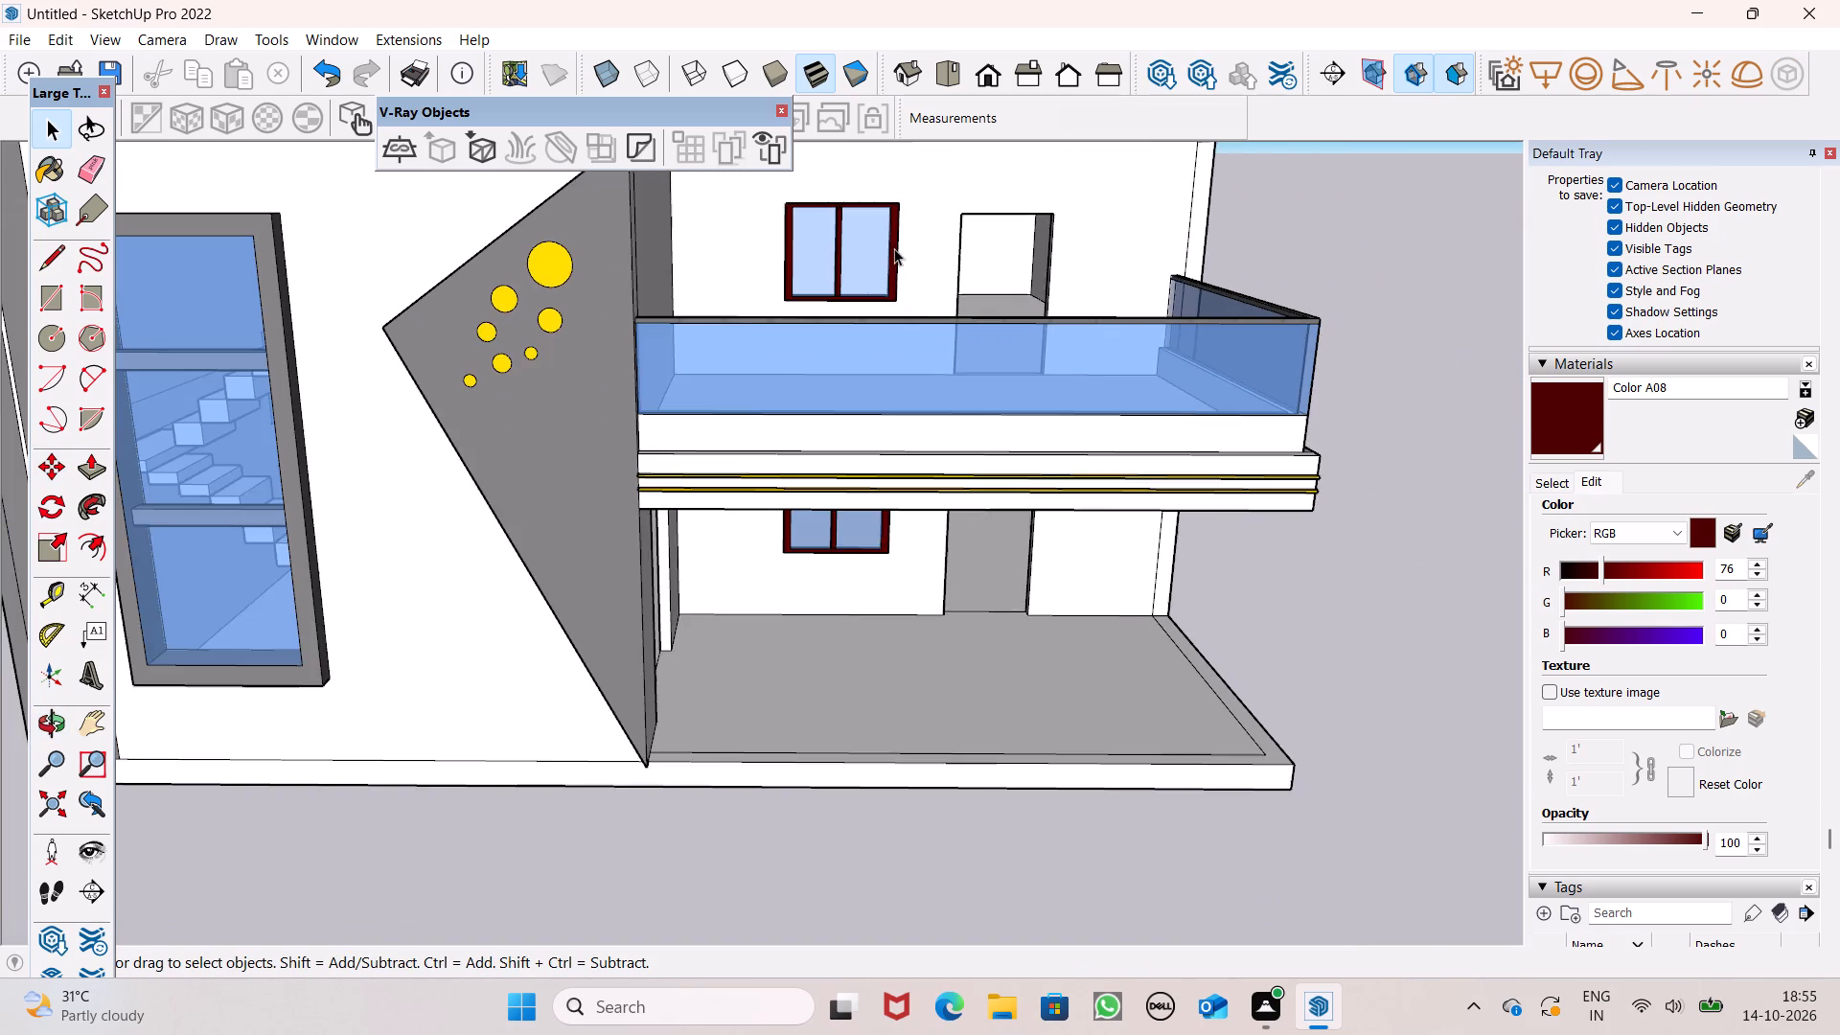
scroll(894, 248, "down", 5)
scroll(1090, 326, "down", 2)
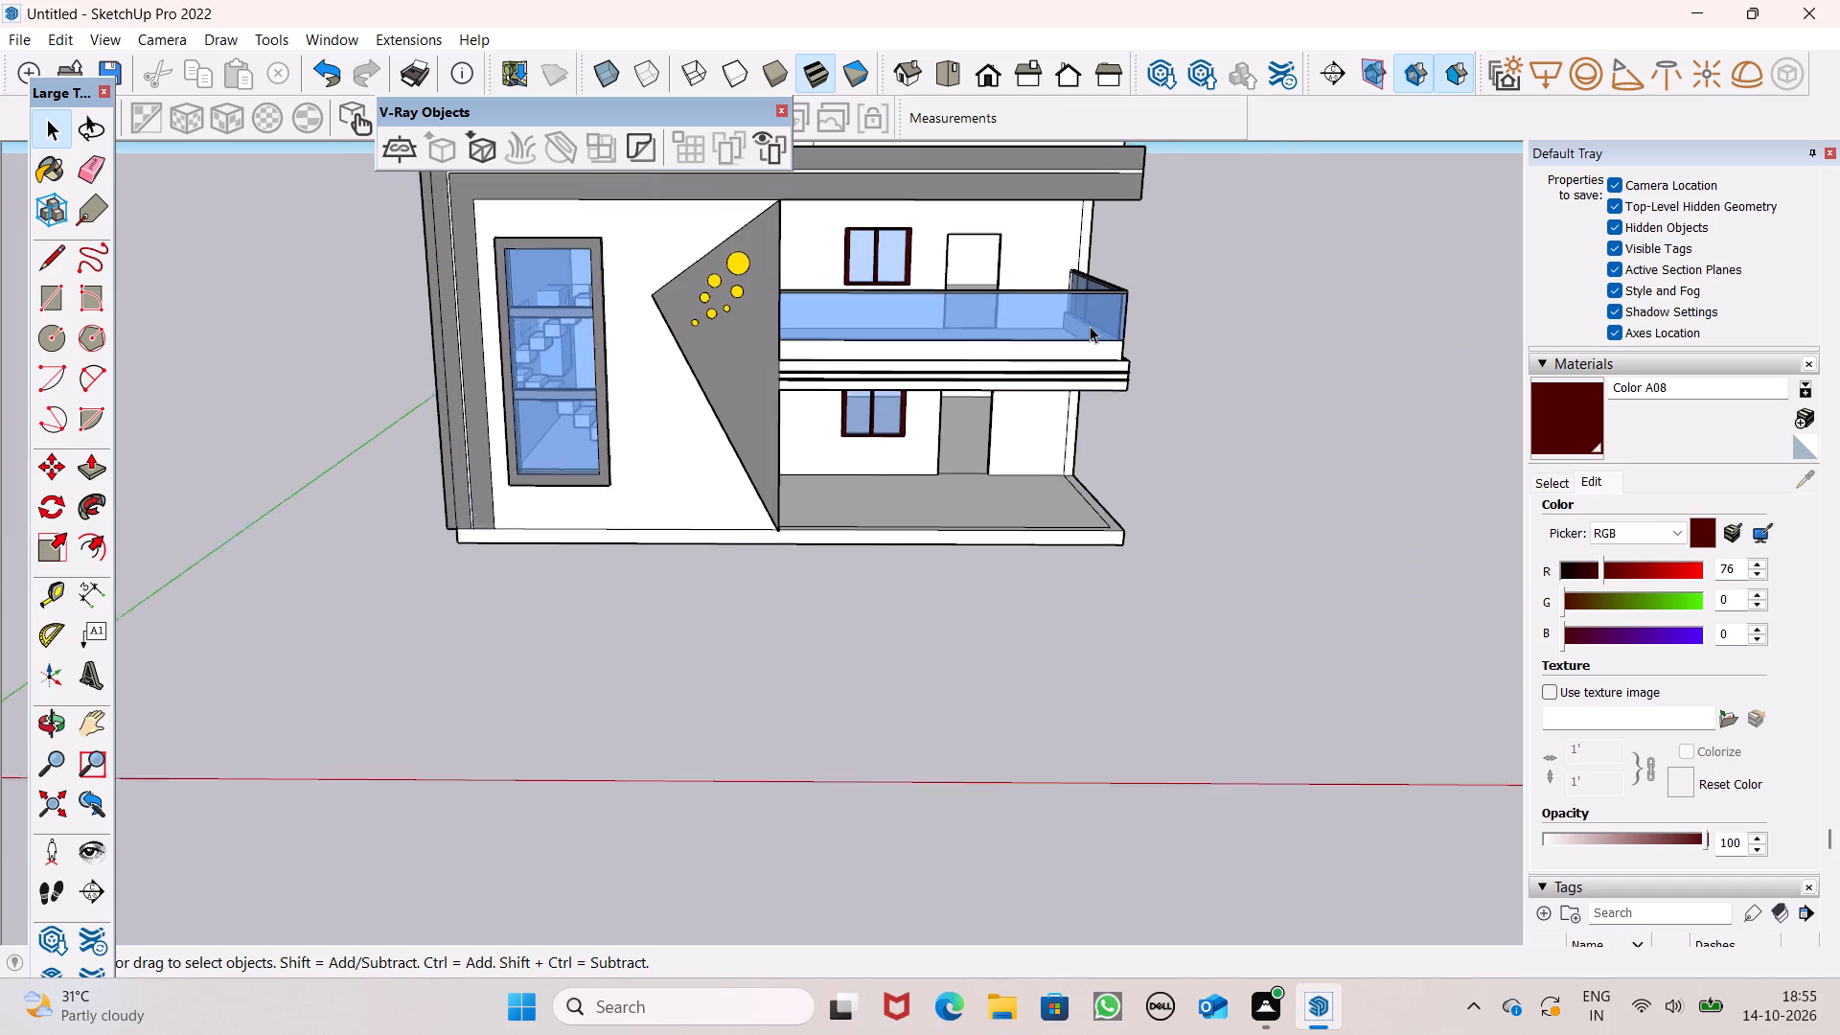
scroll(1090, 326, "down", 1)
middle_click_drag(1121, 430, 1016, 400)
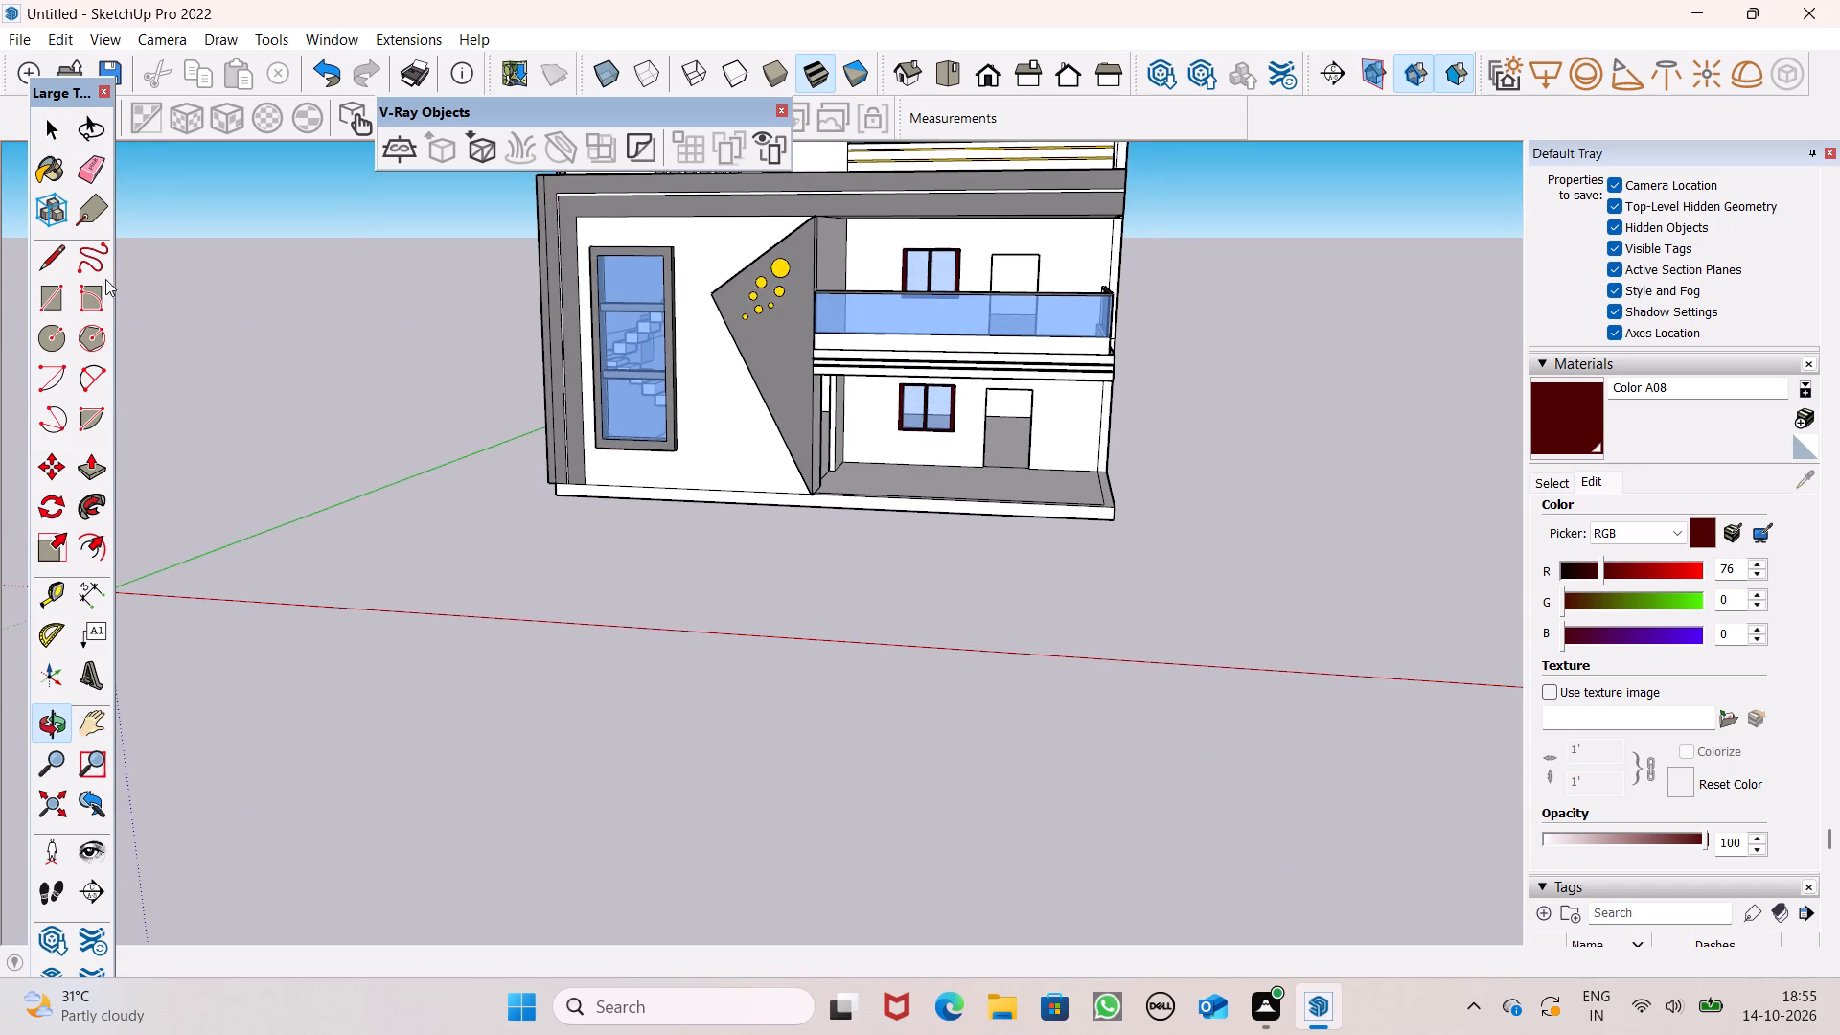
left_click(42, 302)
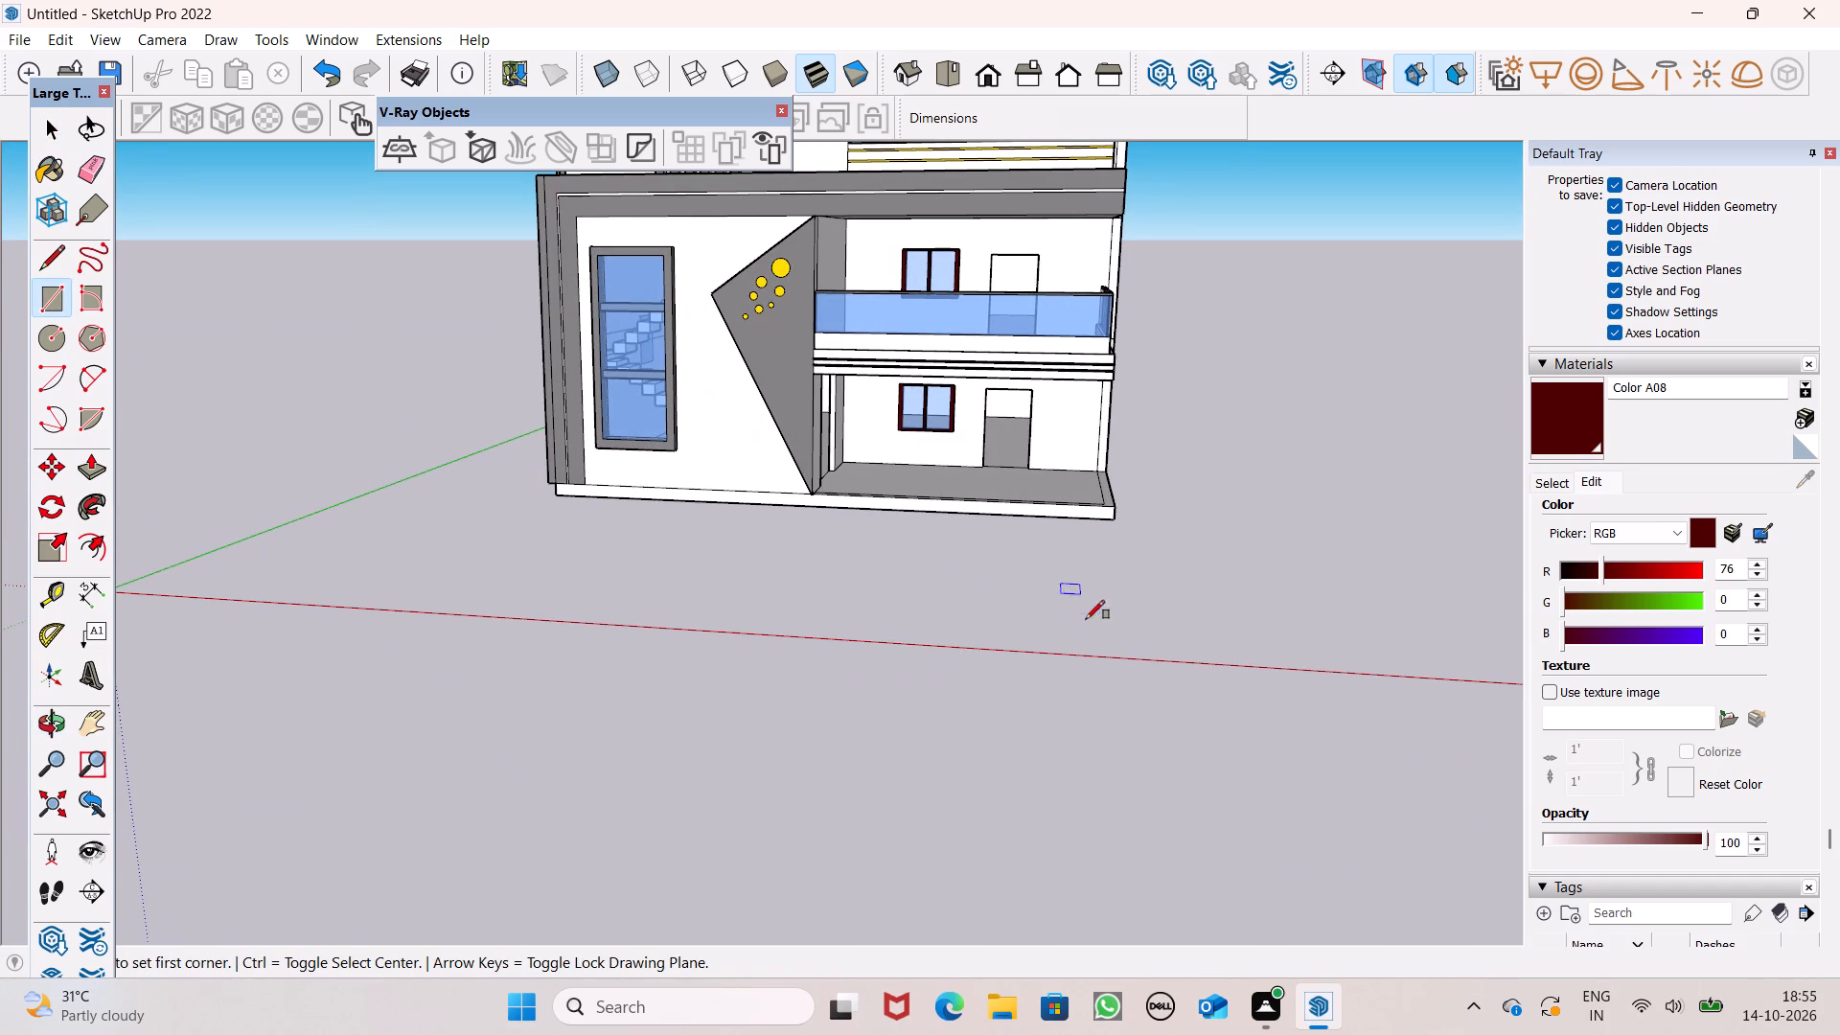
middle_click_drag(1085, 624, 1083, 513)
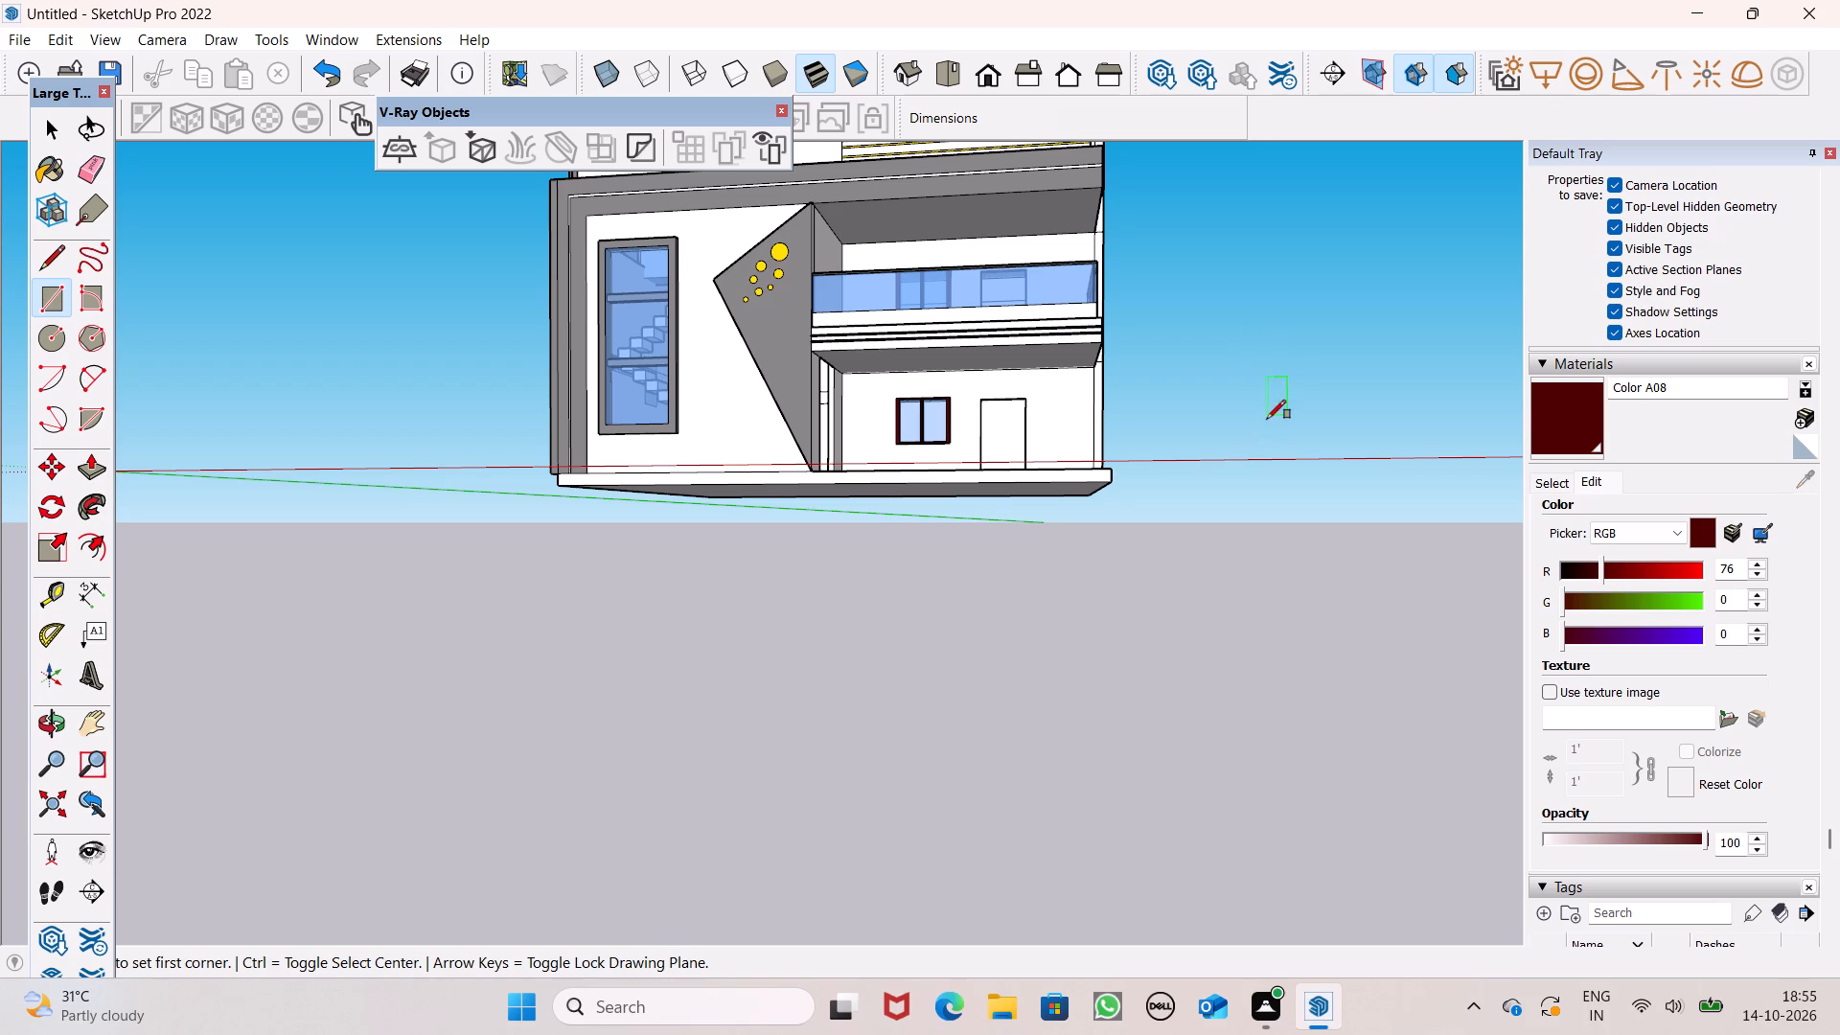
left_click(1267, 419)
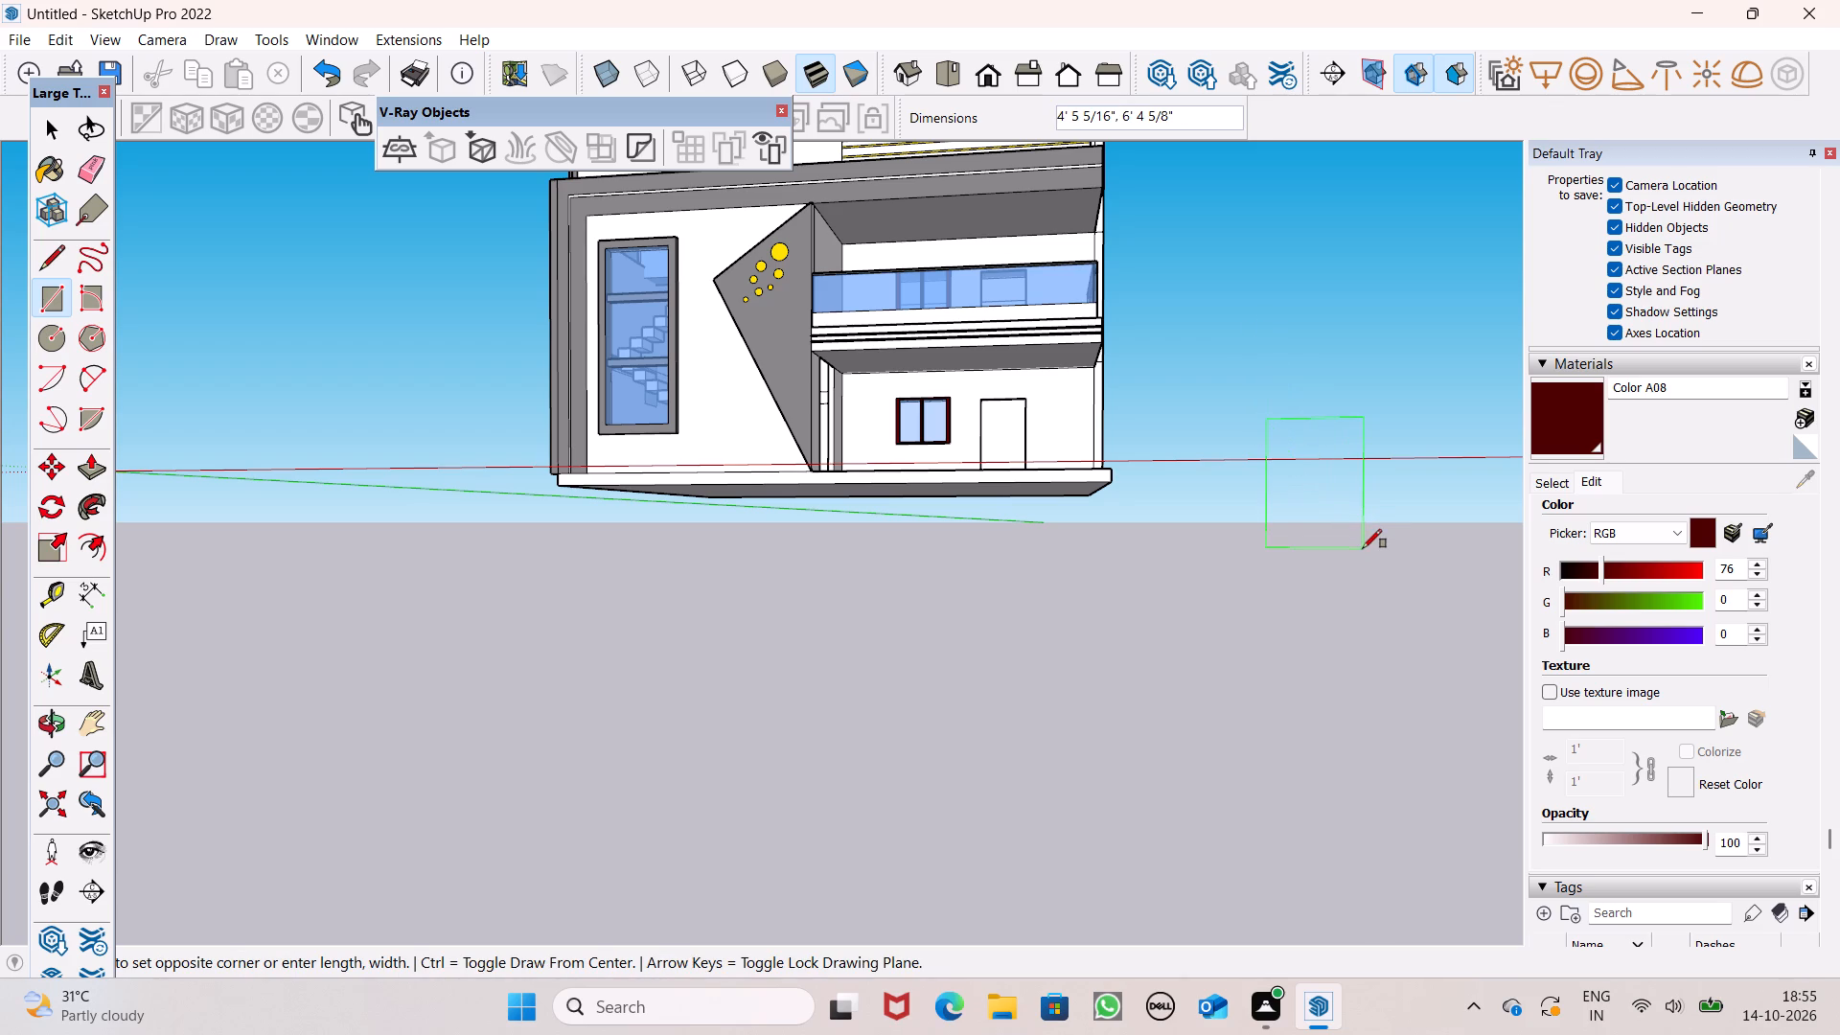
type("4',")
type("7'")
key("Return")
scroll(1233, 448, "down", 3)
key("space")
scroll(1199, 369, "up", 1)
Move the upright rectangle about 30' towards the house, to just in front of the porch slab.
middle_click_drag(1207, 406, 1219, 583)
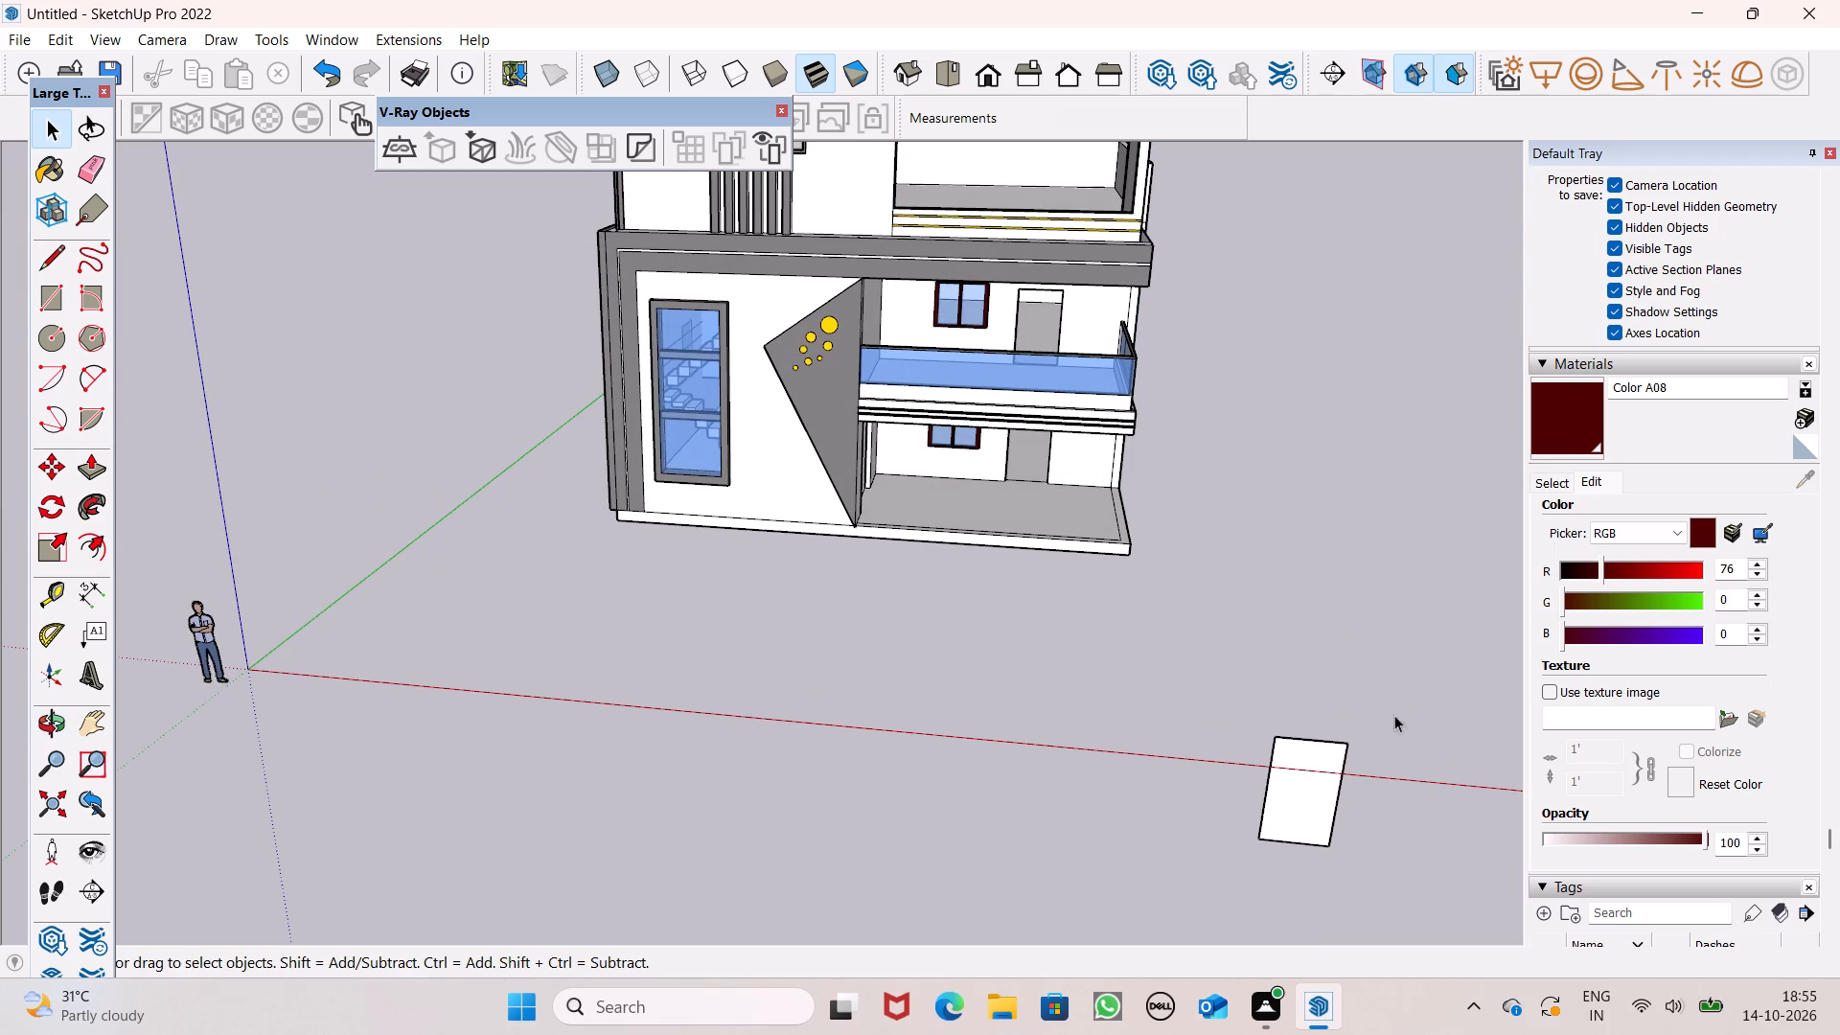
double_click(1310, 755)
key("m")
key("Return")
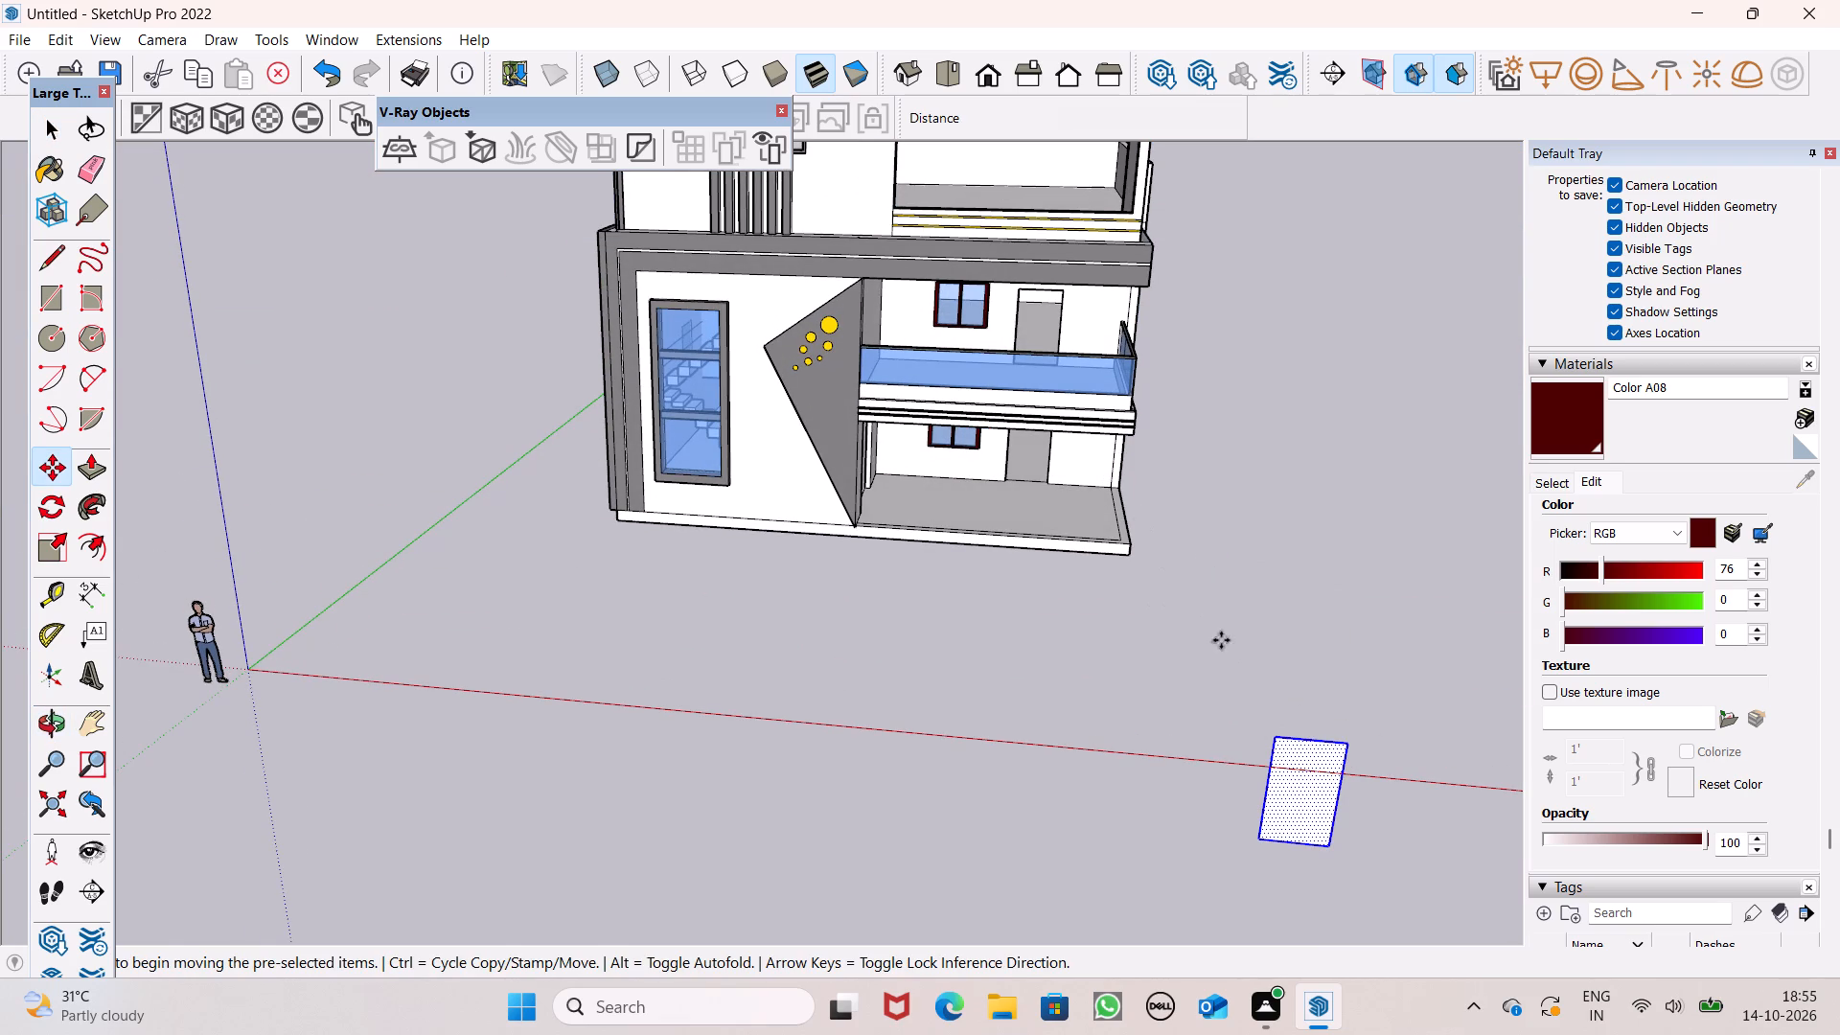
left_click_drag(1321, 769, 1076, 578)
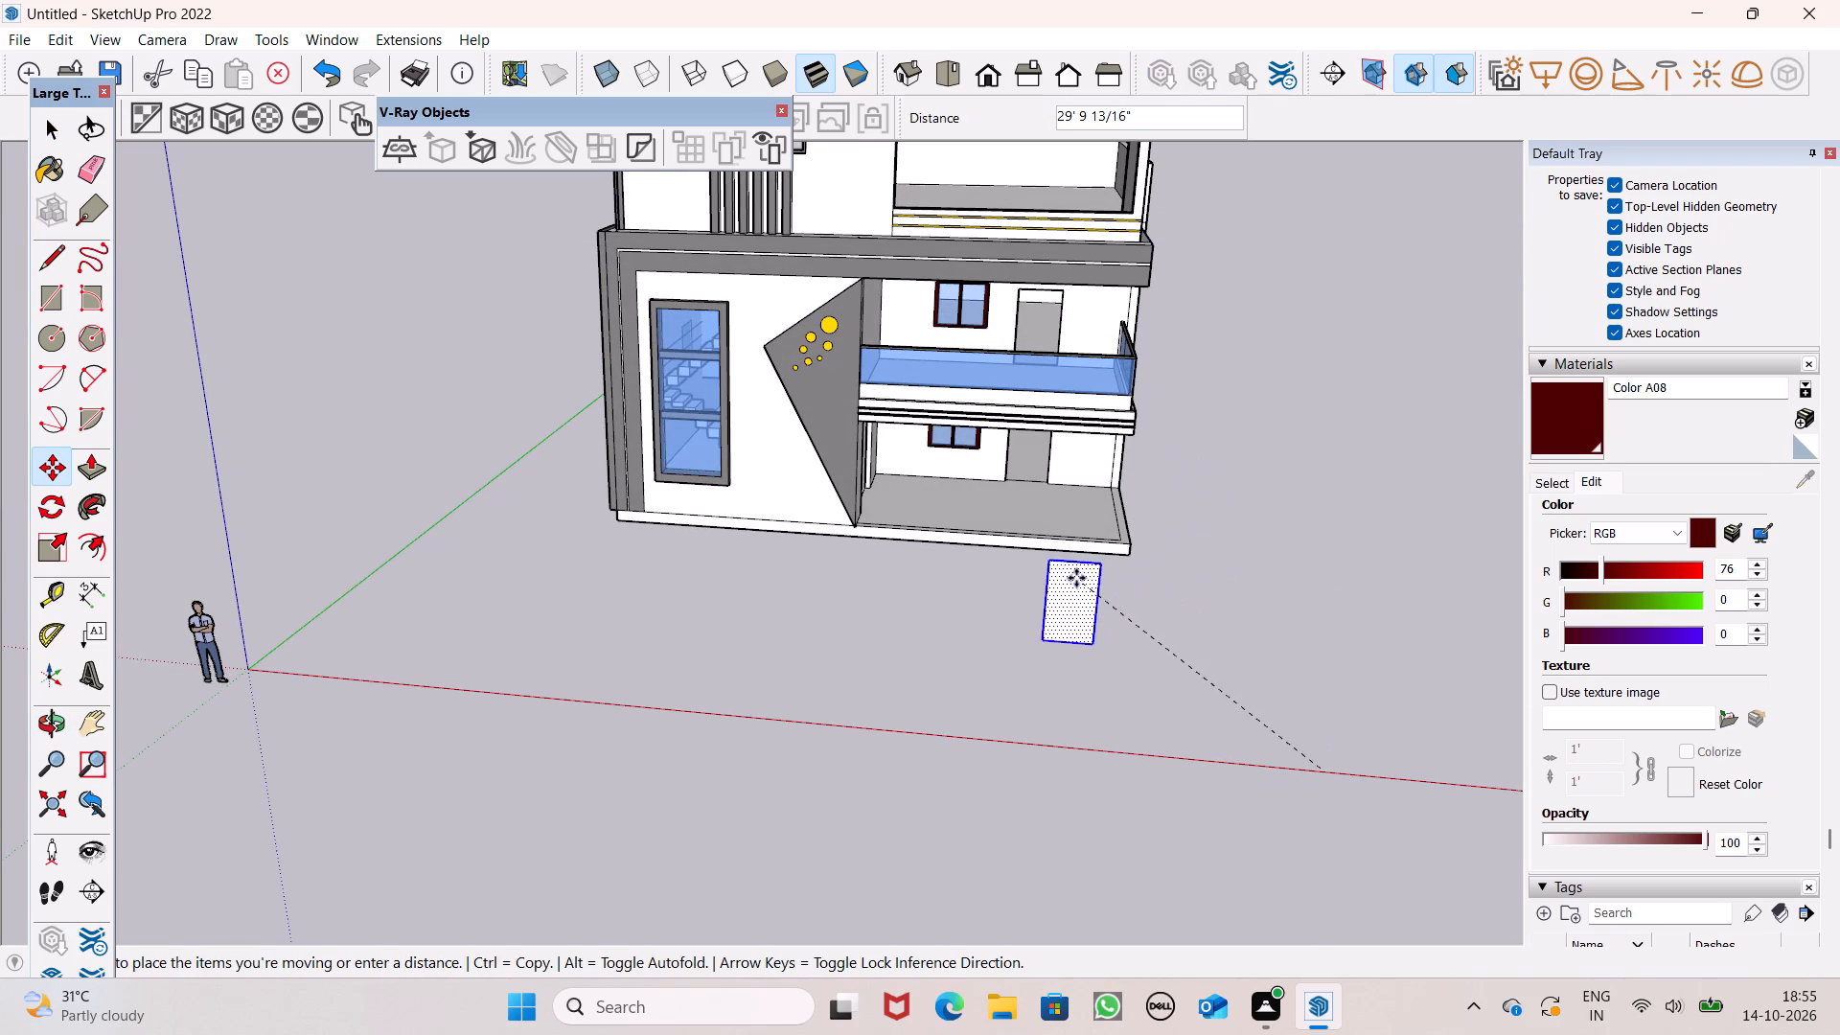
left_click_drag(1076, 578, 1073, 577)
left_click(1186, 662)
key("space")
left_click(1141, 658)
Offset the rectangle's outline inward to form the door's border around a central panel.
scroll(1125, 470, "up", 1)
scroll(1121, 506, "down", 1)
scroll(1121, 506, "up", 2)
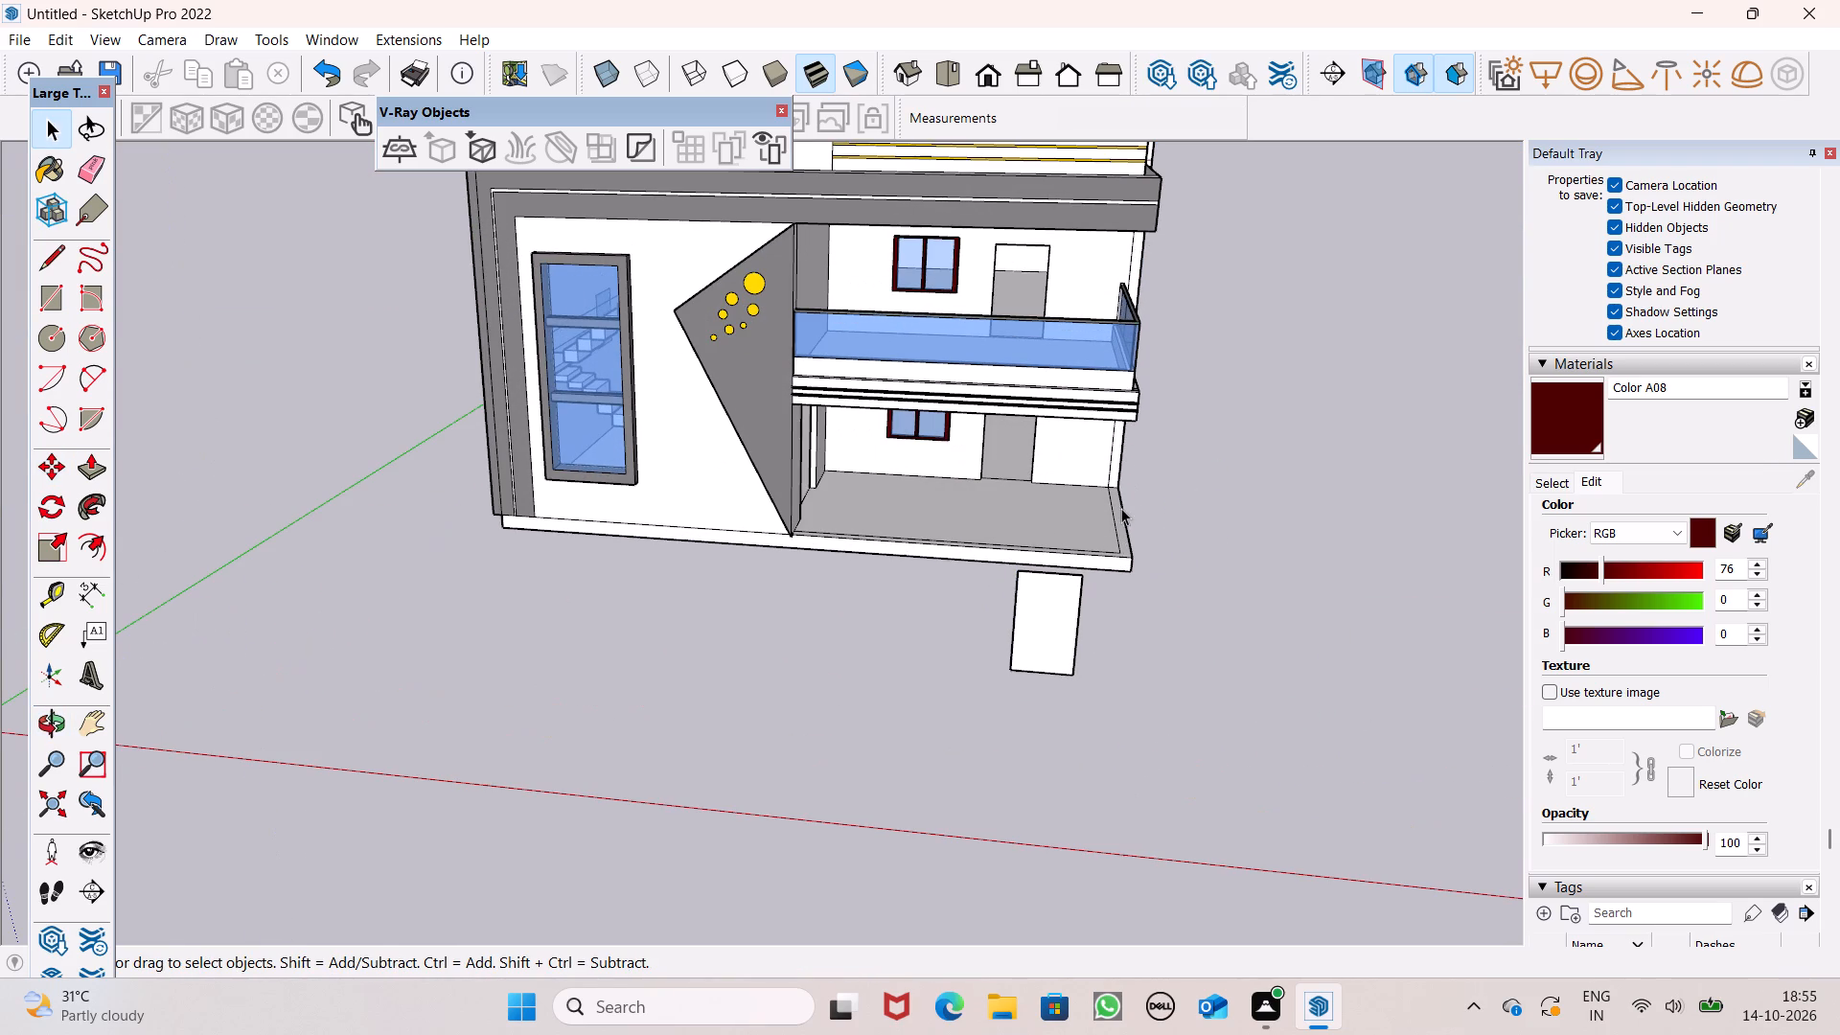
left_click(85, 547)
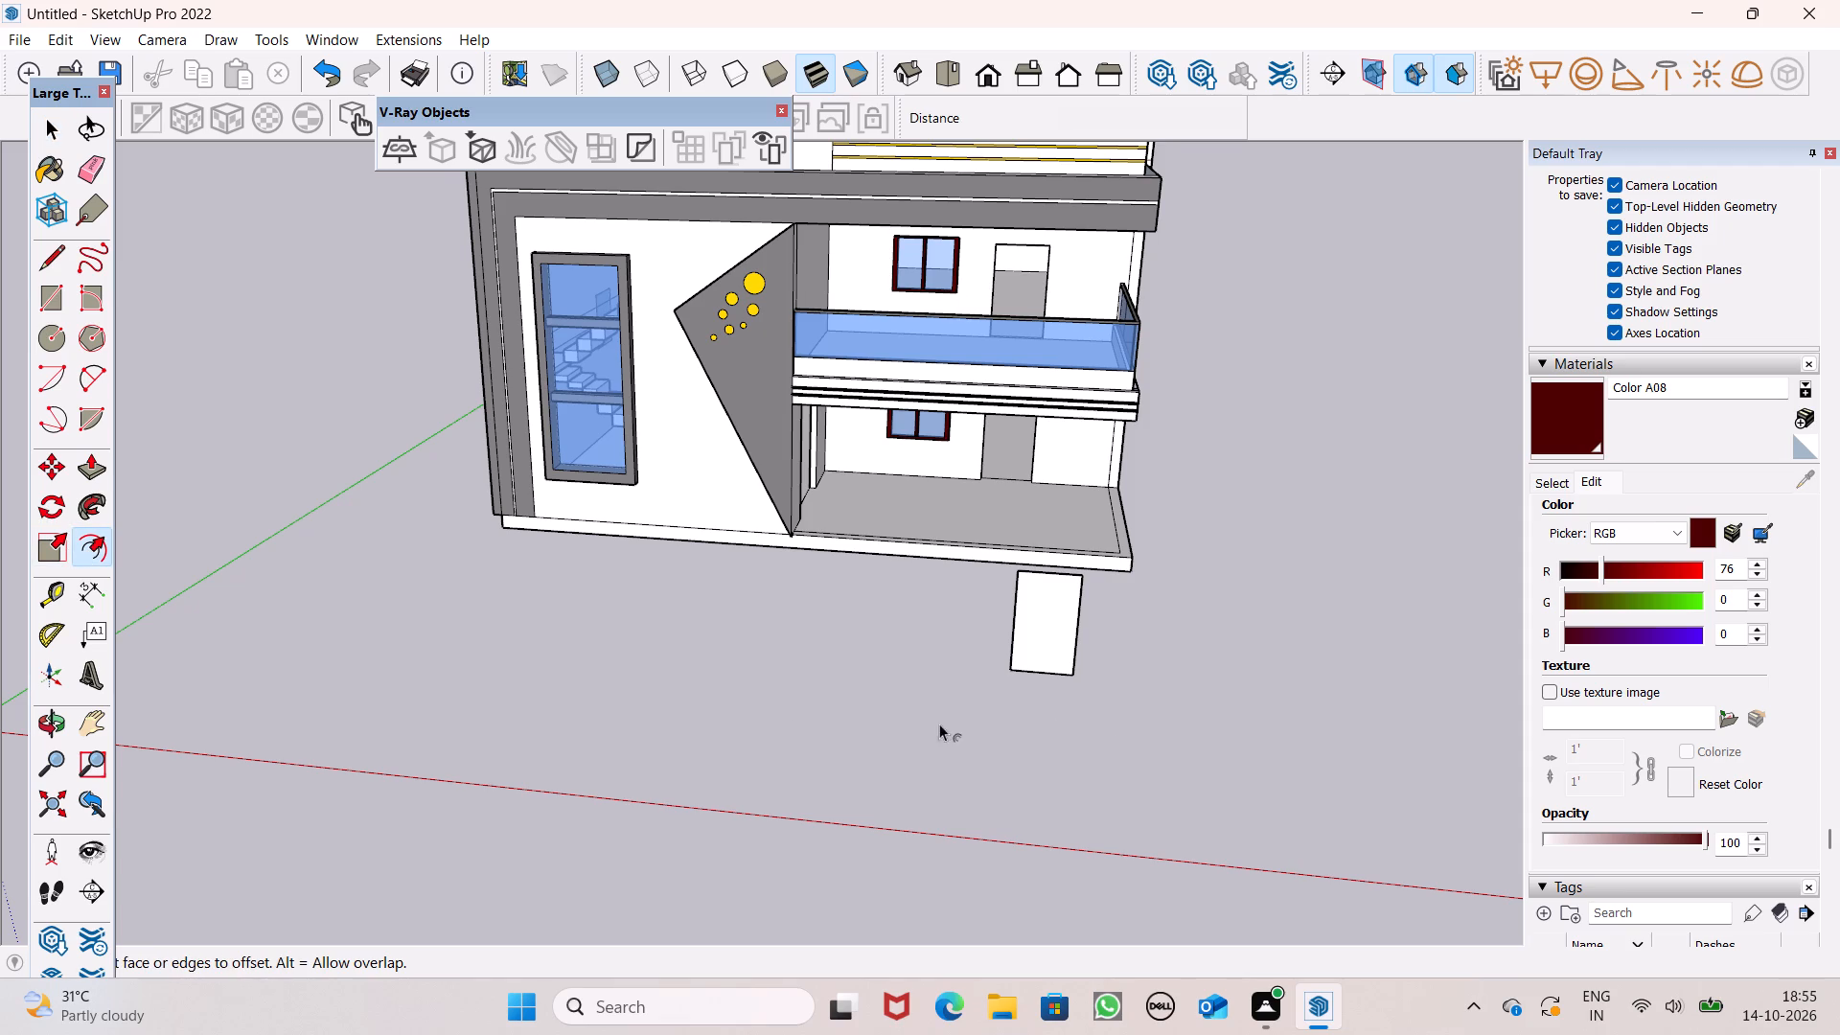
scroll(1114, 713, "up", 3)
left_click(1039, 544)
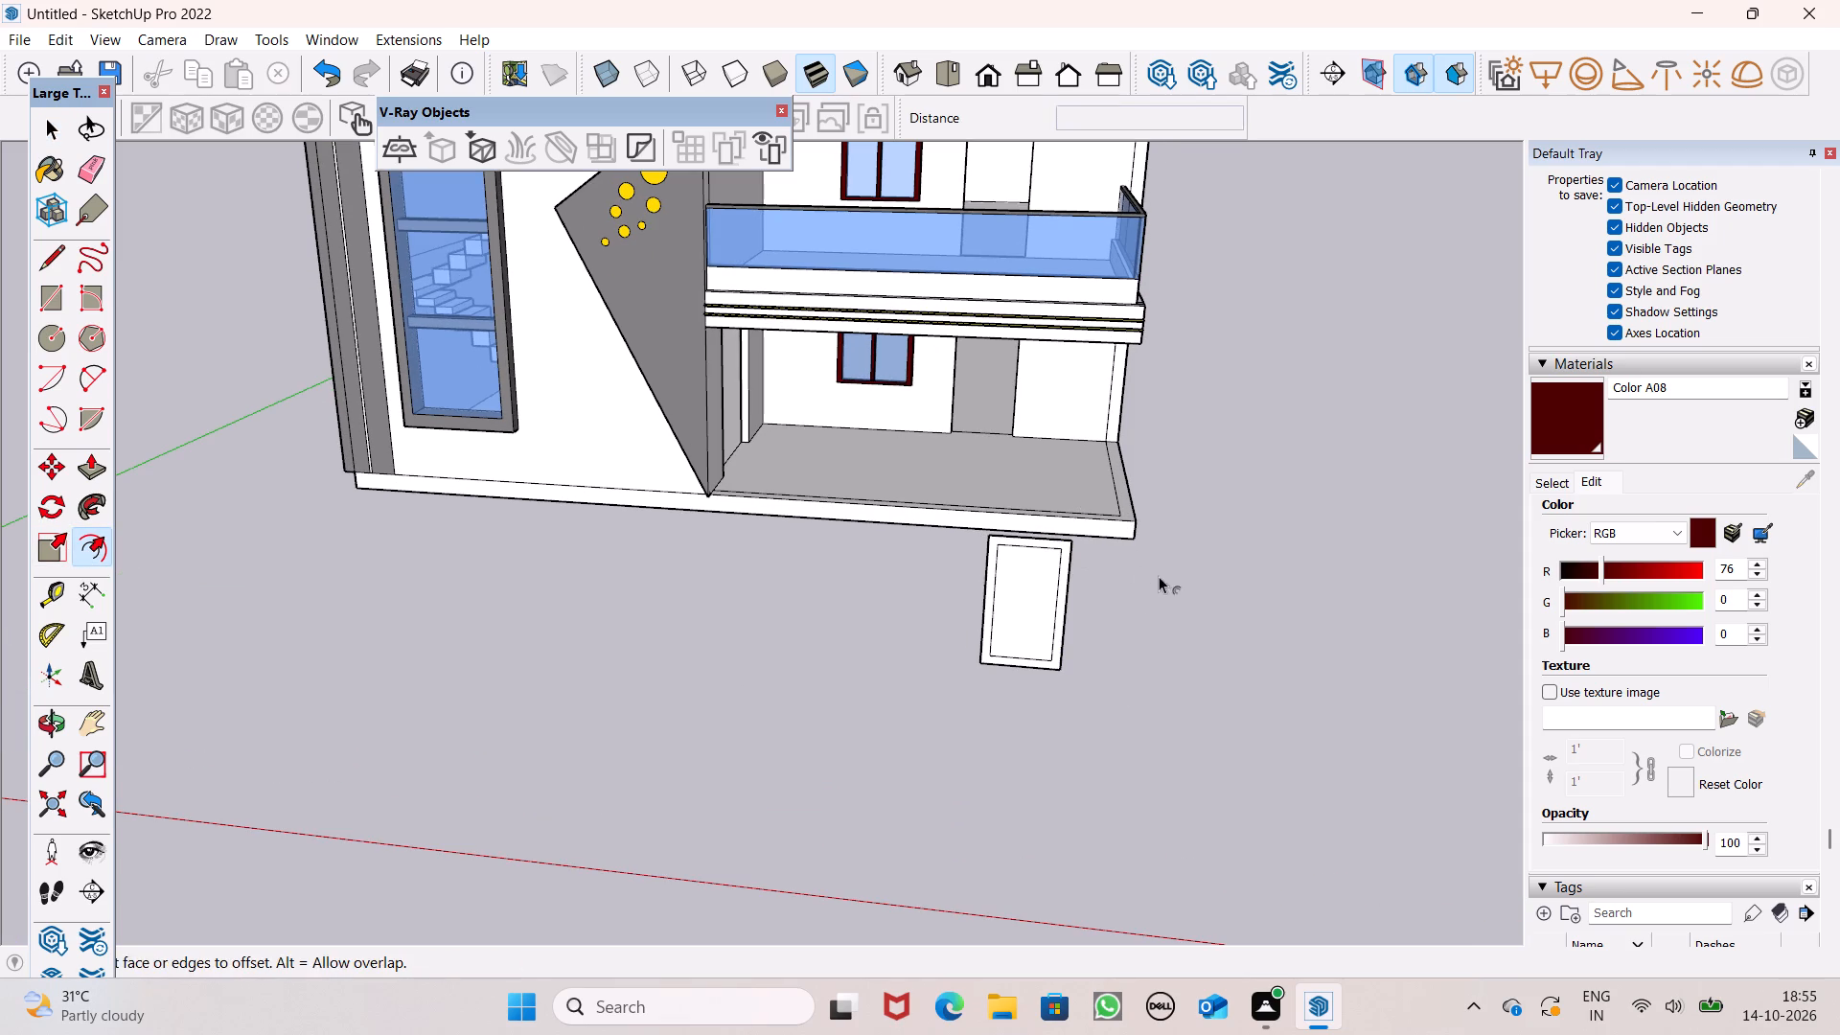
key("space")
left_click(1132, 597)
Extrude the door's border 4" on the side facing the house.
scroll(1138, 595, "down", 1)
middle_click_drag(1141, 653, 946, 689)
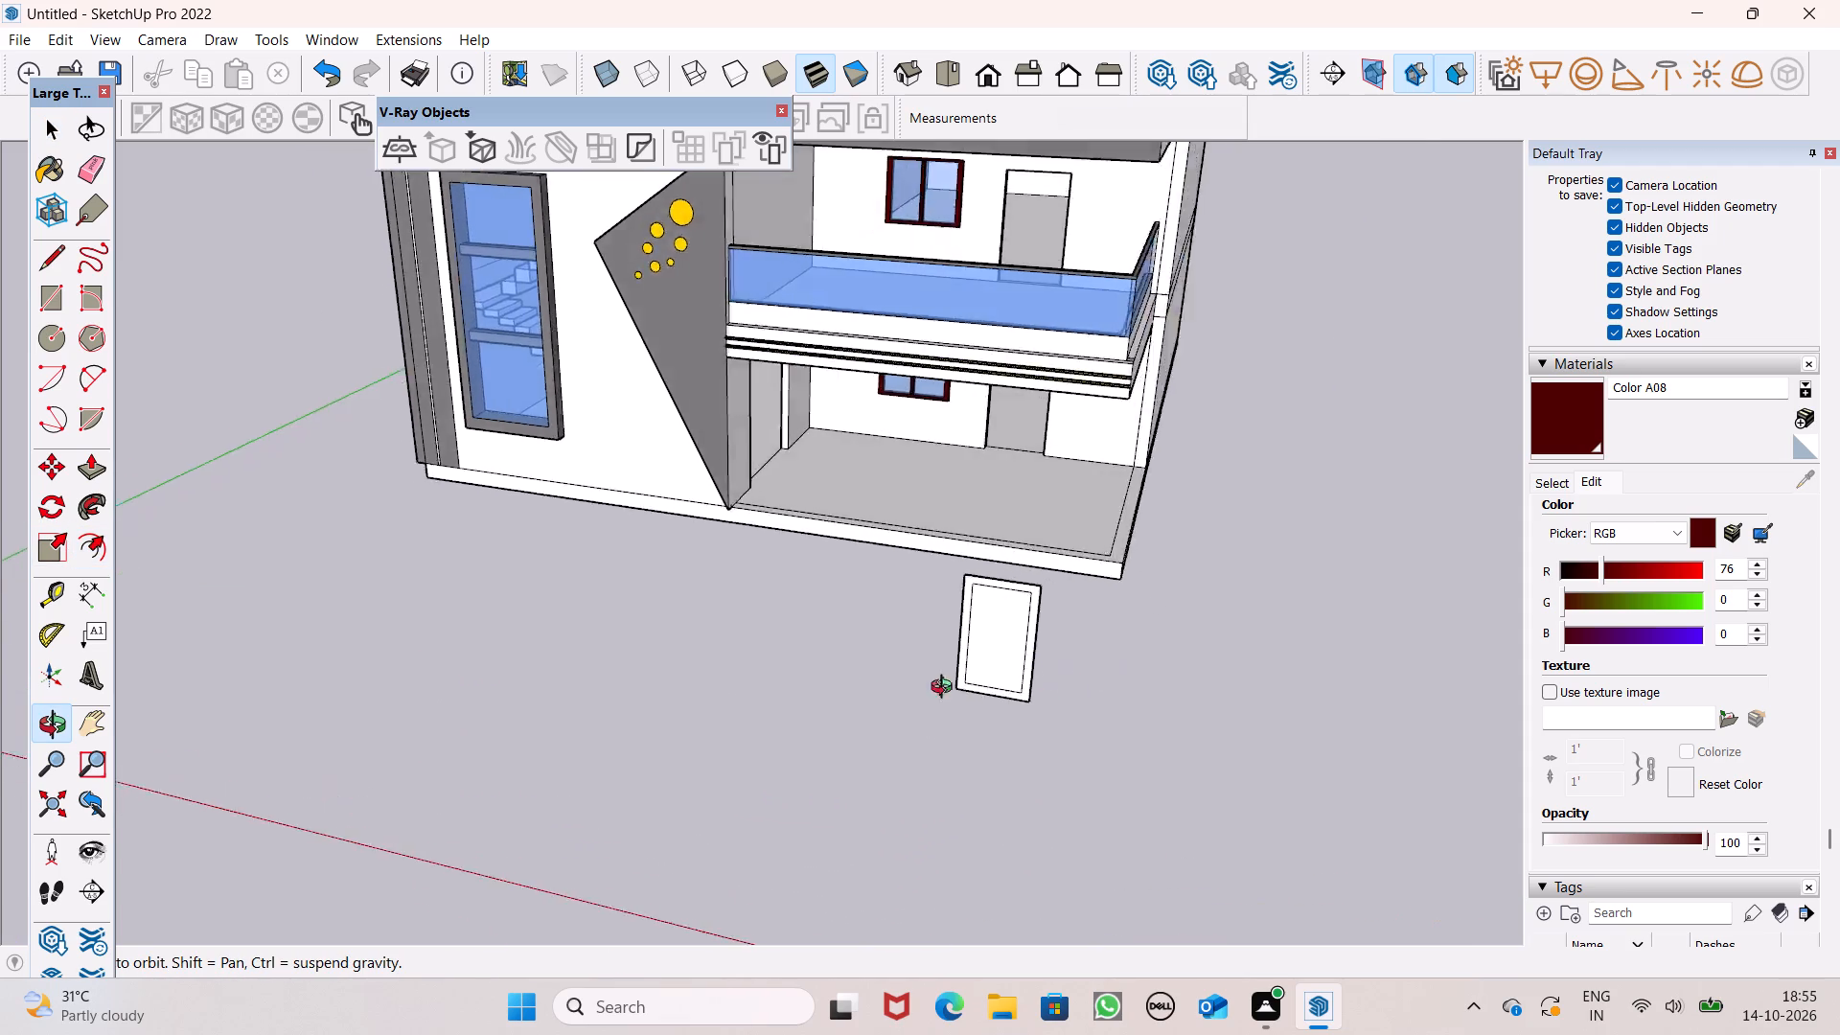
middle_click_drag(946, 689, 85, 628)
scroll(485, 496, "up", 1)
scroll(485, 496, "down", 1)
scroll(485, 496, "up", 2)
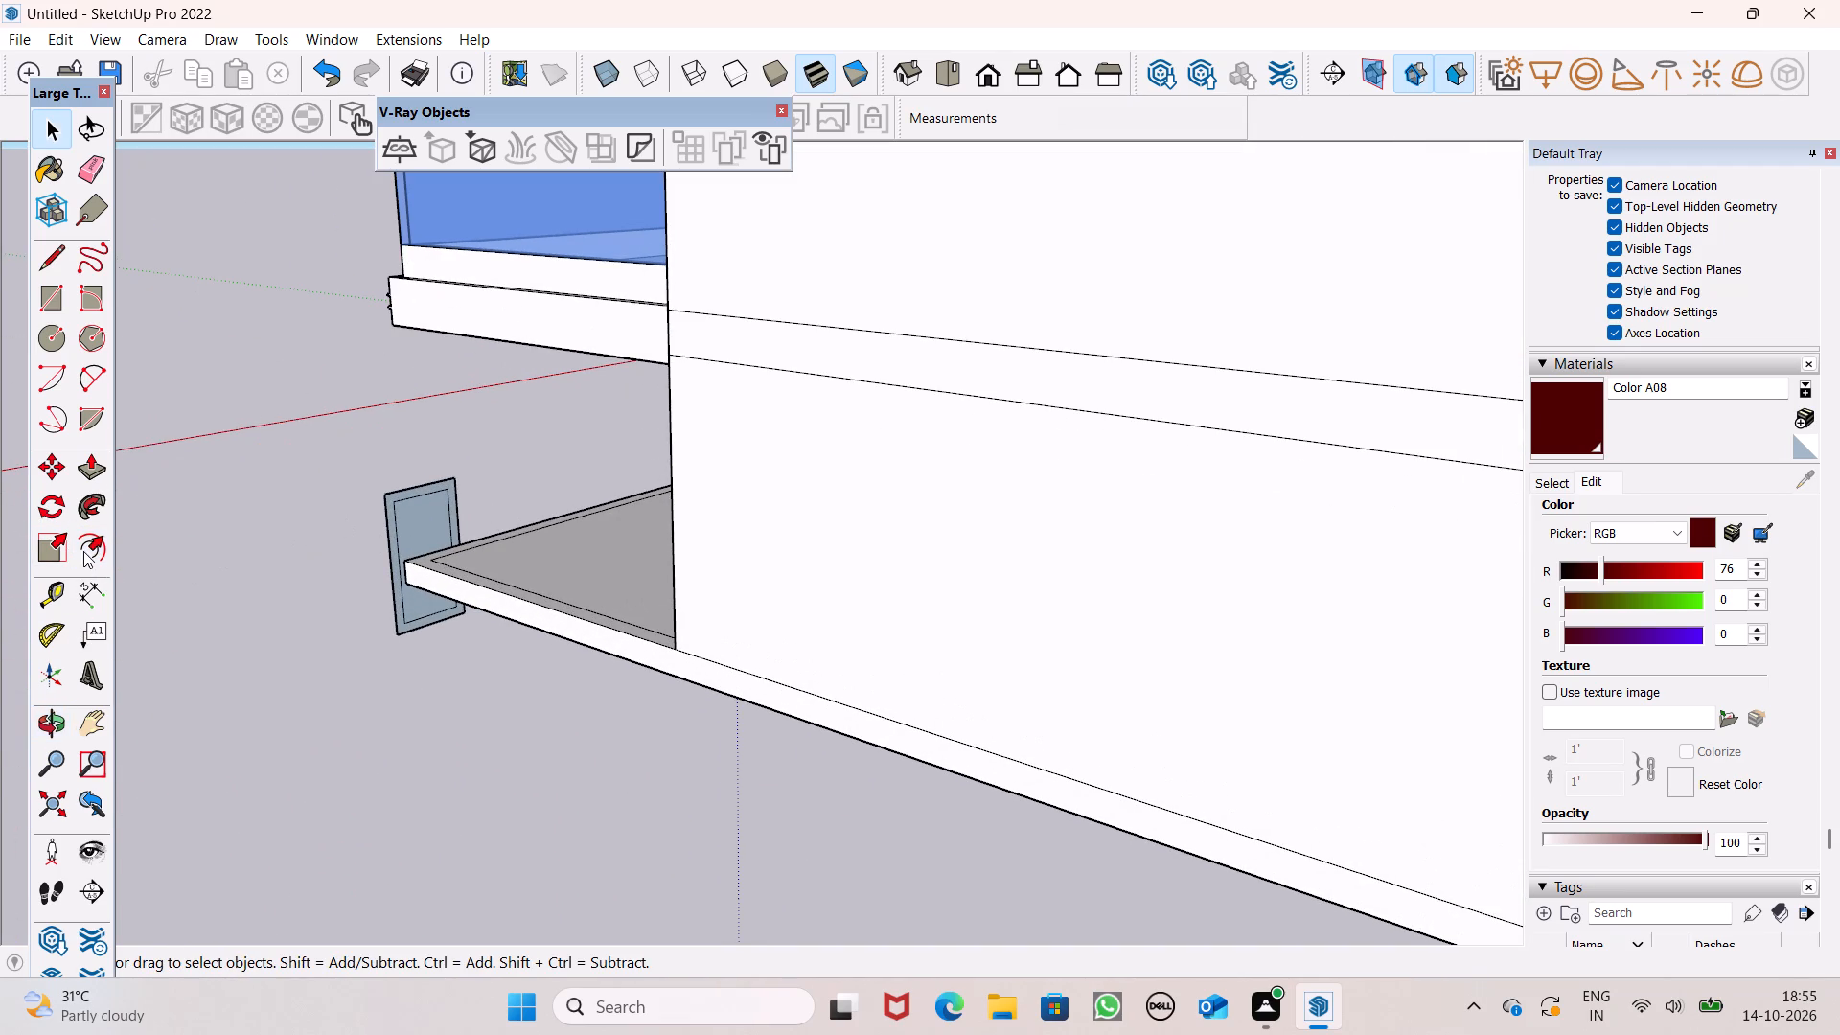
left_click(85, 470)
scroll(445, 553, "up", 4)
left_click_drag(378, 650, 384, 663)
key("4")
key("shift+quotedbl")
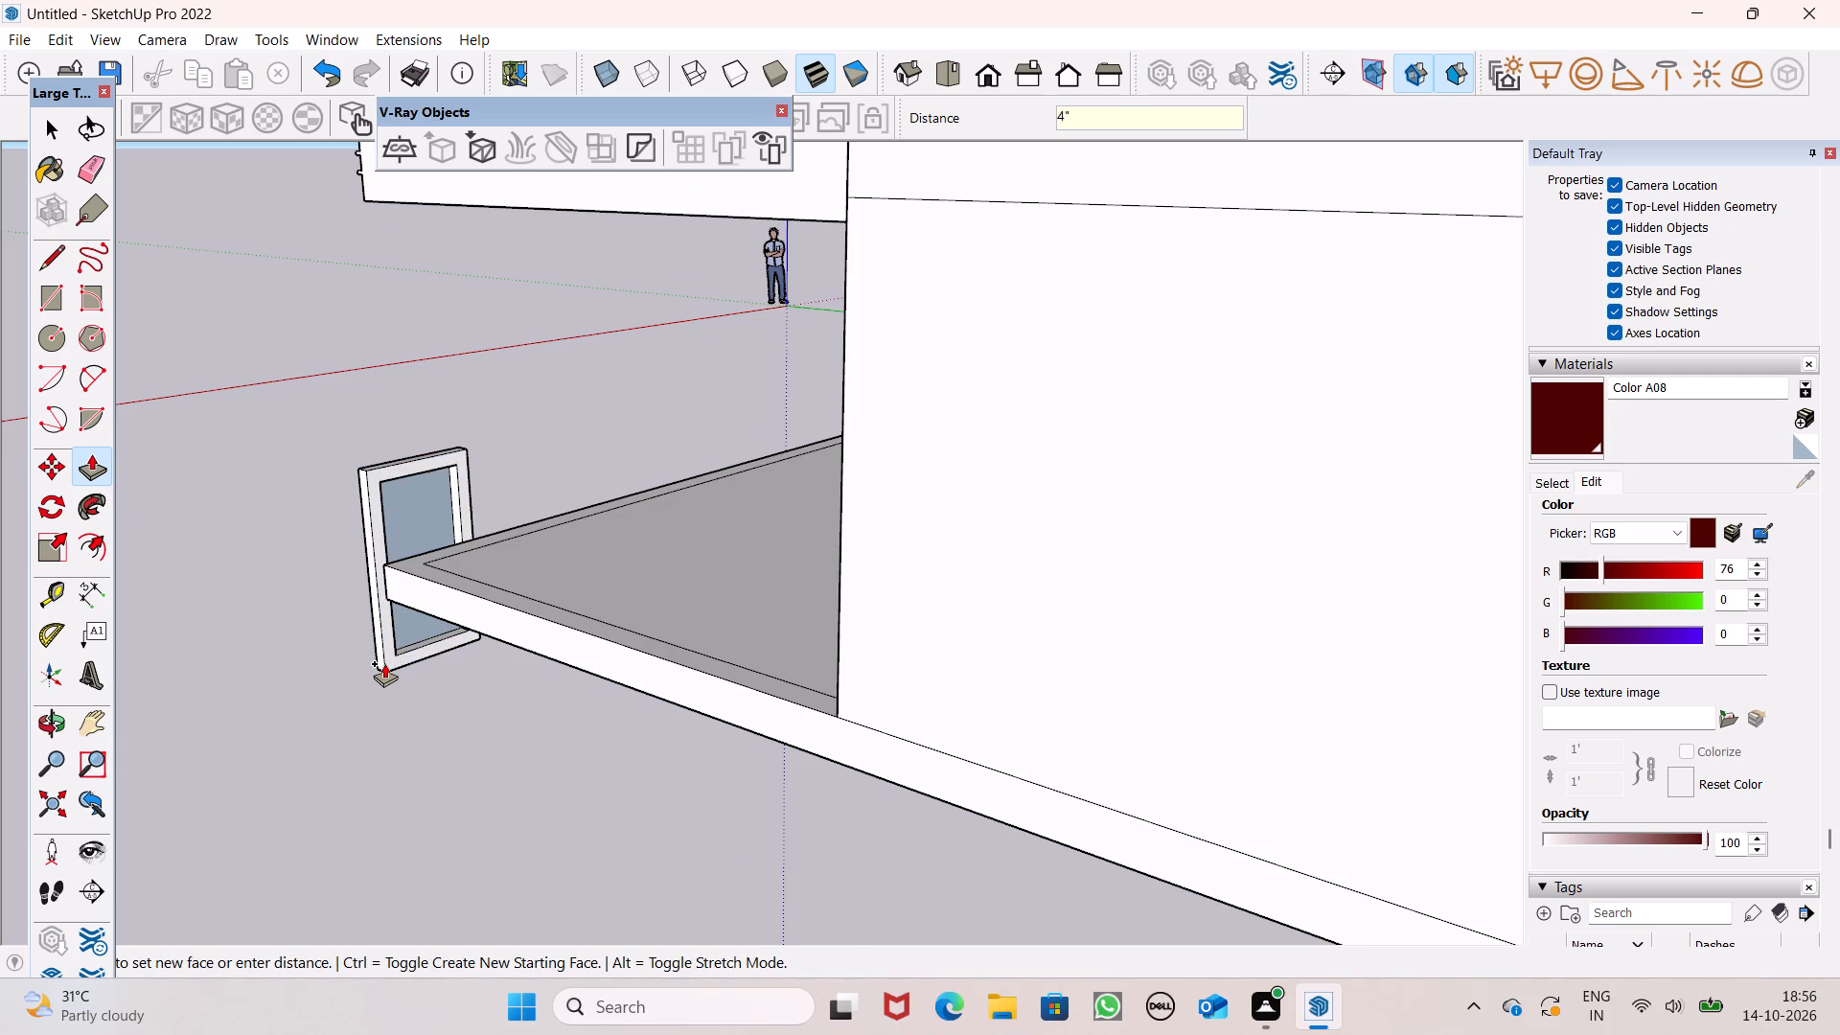
left_click_drag(384, 663, 408, 661)
key("Return")
scroll(476, 614, "down", 3)
key("space")
Paint the back of the door's border and its inner edges with dark red Color A08.
middle_click_drag(499, 733, 571, 743)
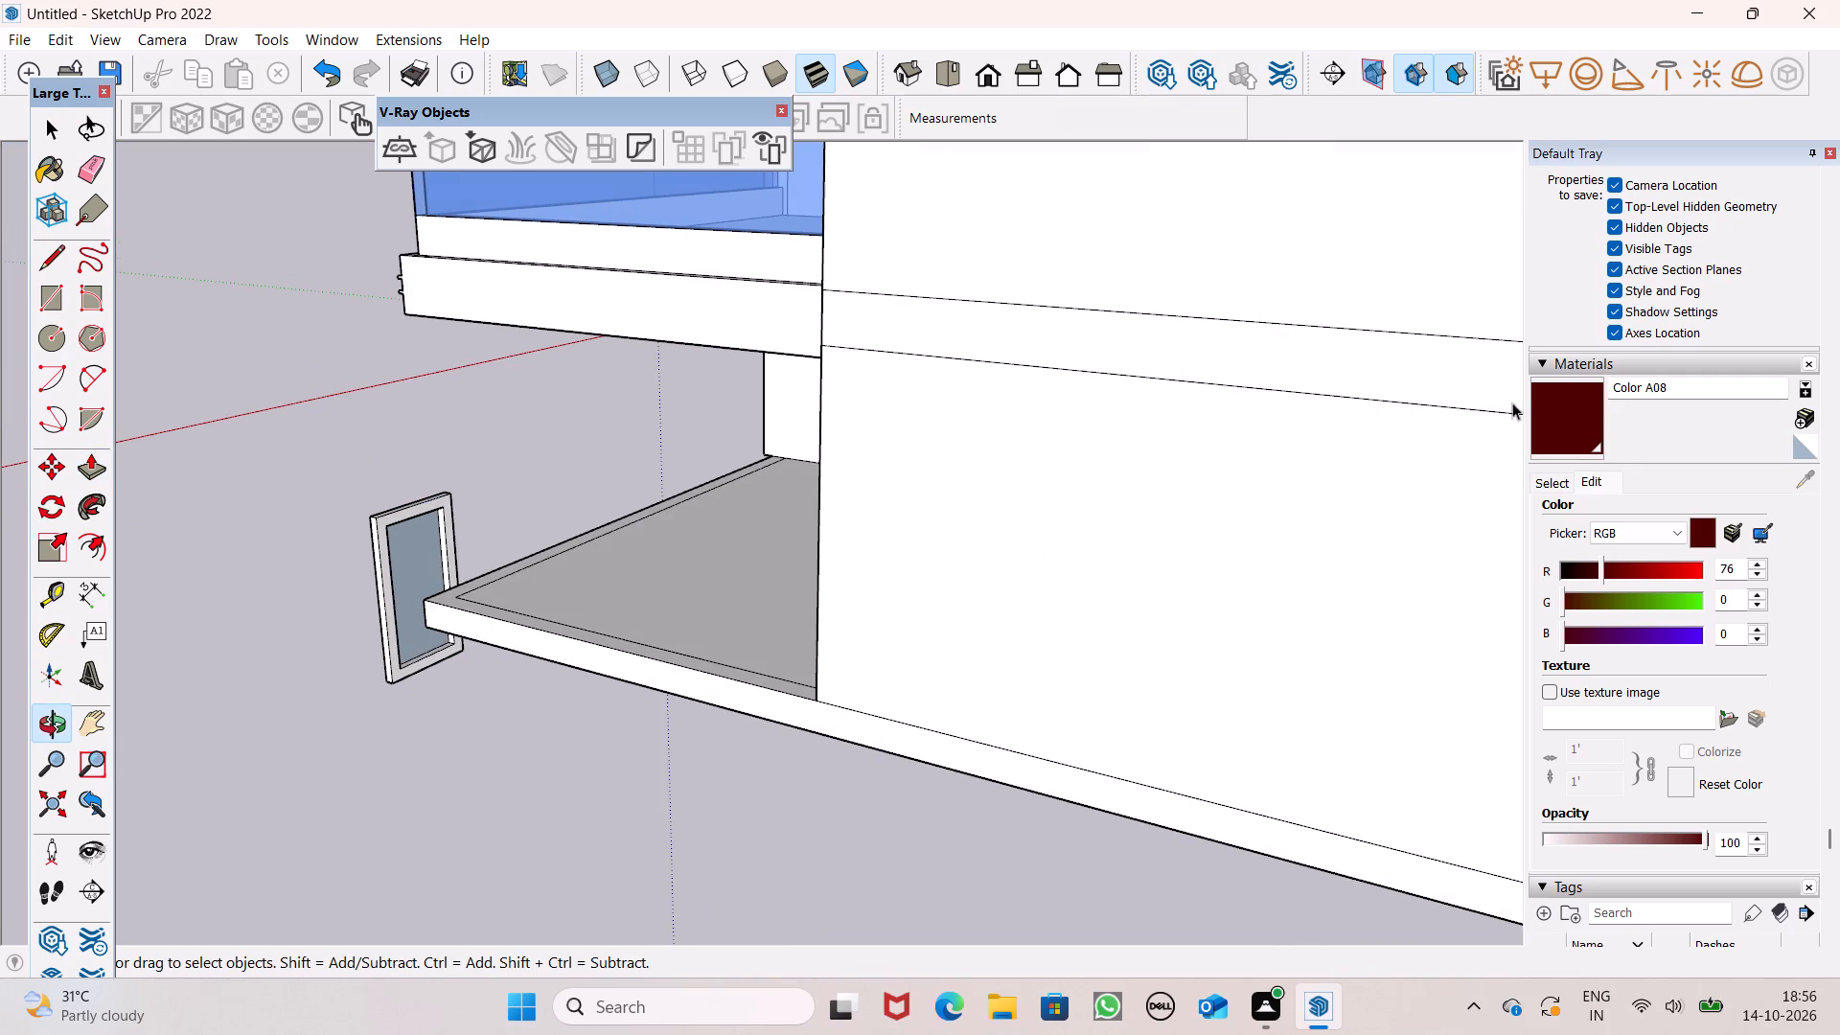
left_click(1537, 414)
scroll(408, 498, "up", 1)
left_click(1581, 425)
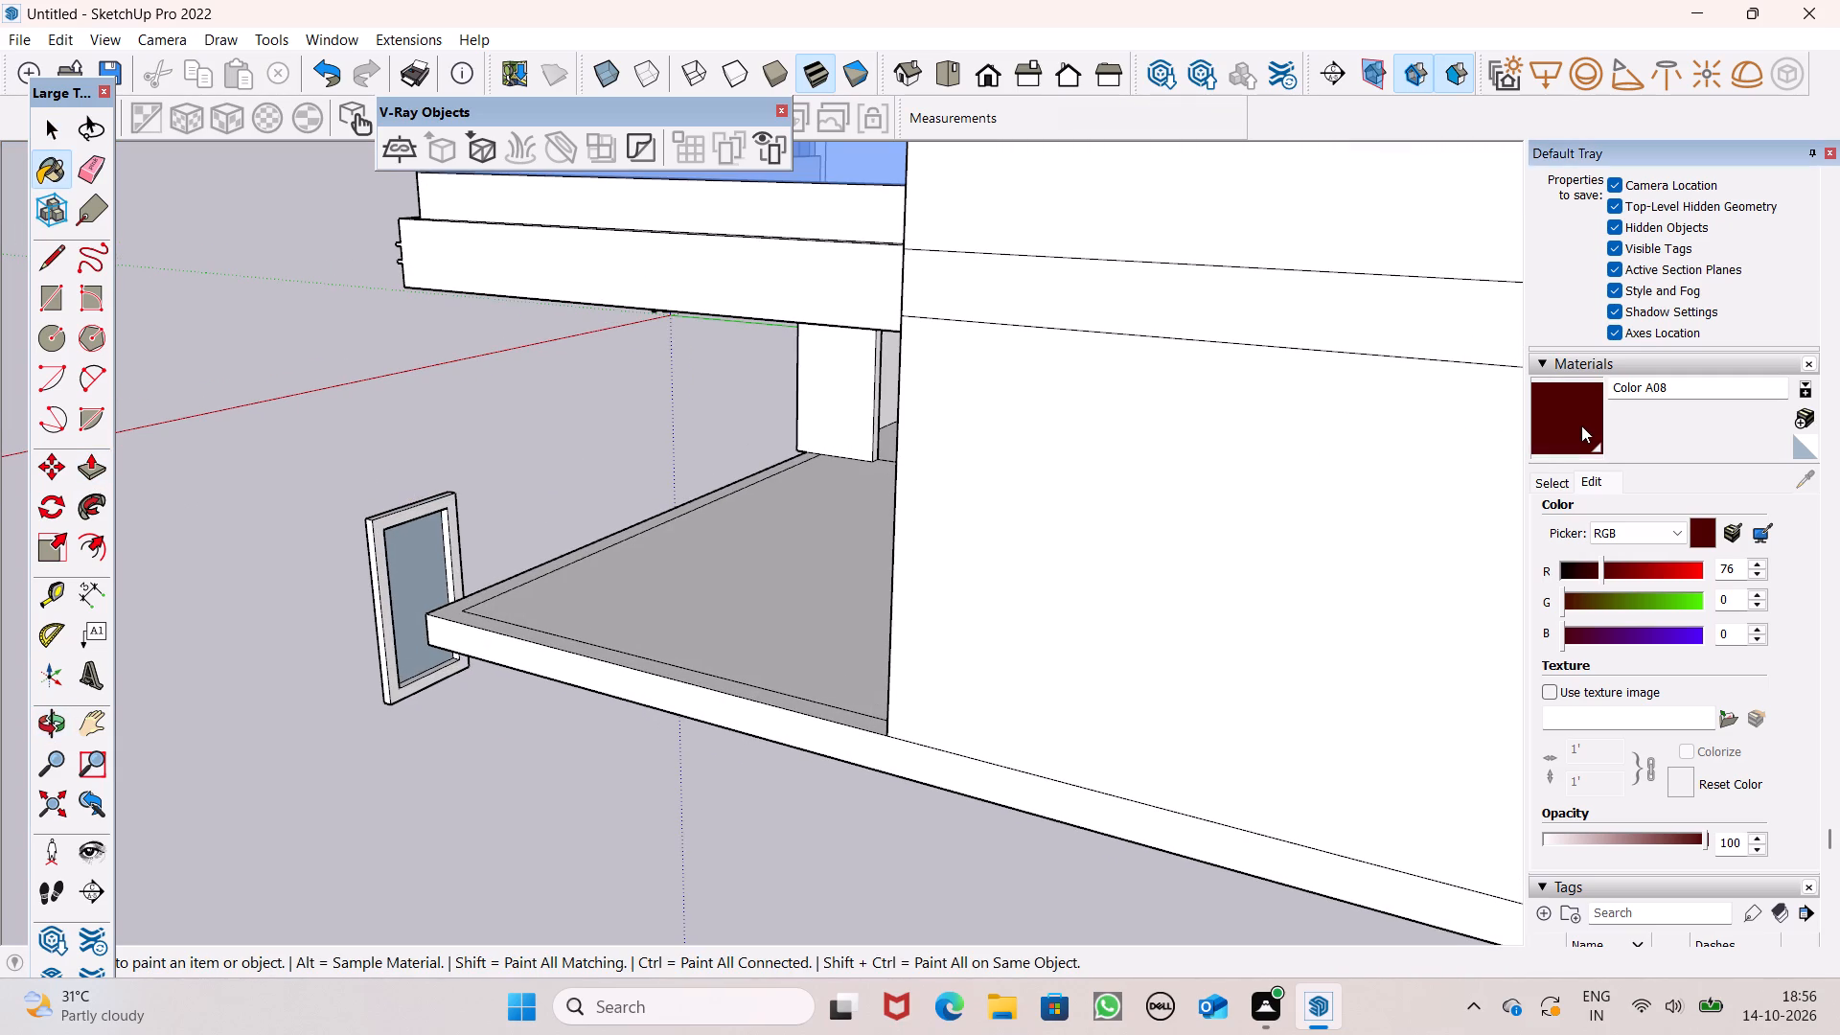
scroll(732, 628, "up", 6)
scroll(255, 494, "up", 6)
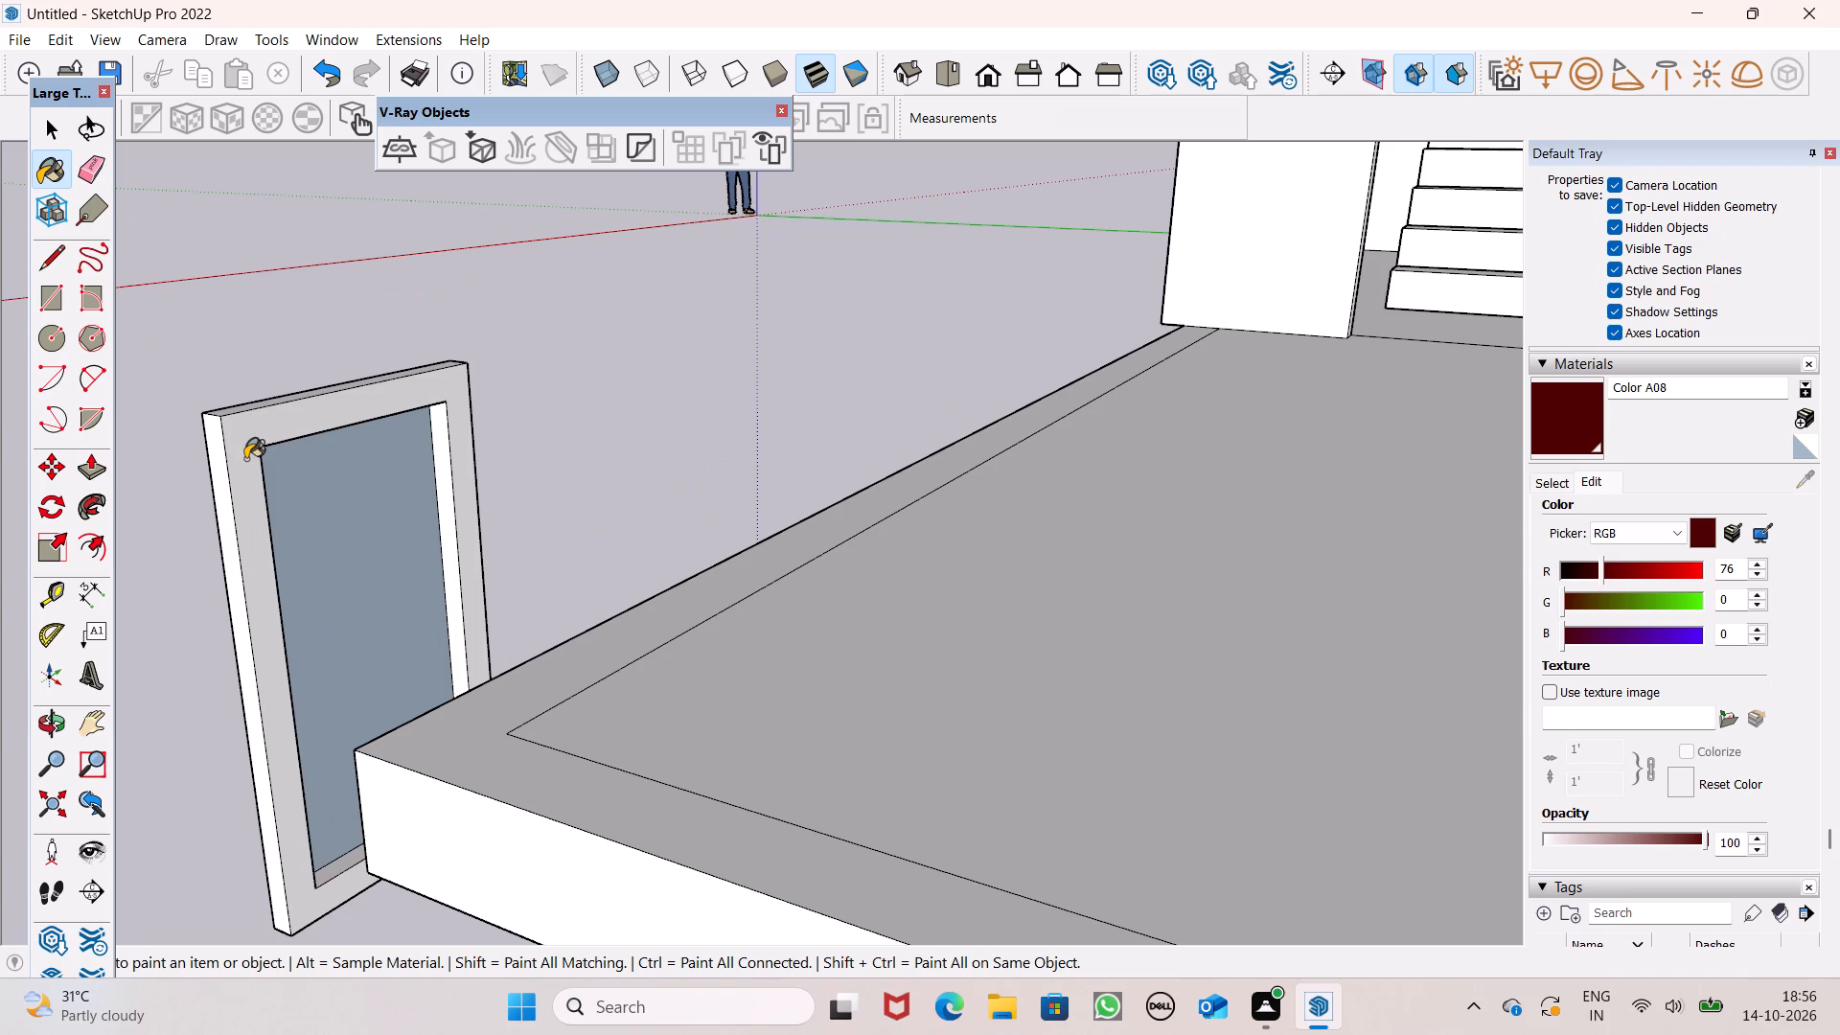
left_click(244, 457)
scroll(277, 429, "up", 5)
scroll(324, 439, "down", 1)
left_click(497, 470)
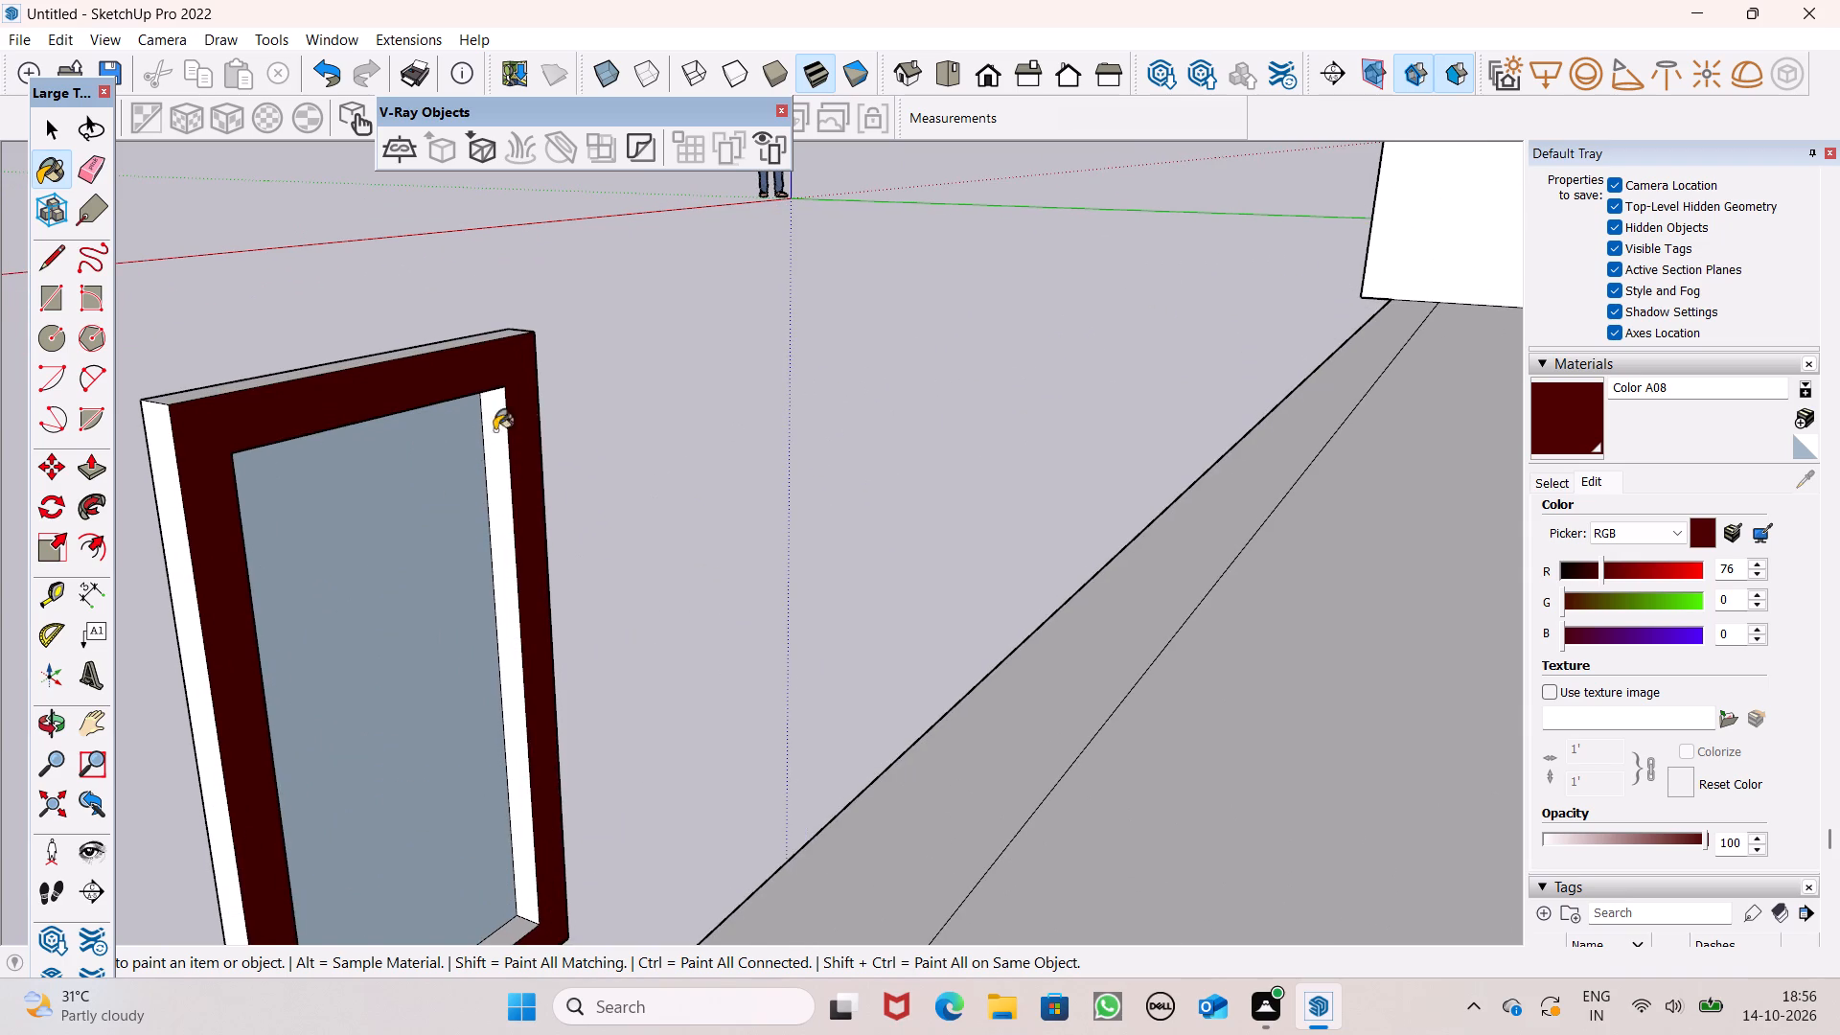
scroll(481, 434, "down", 3)
scroll(378, 756, "up", 6)
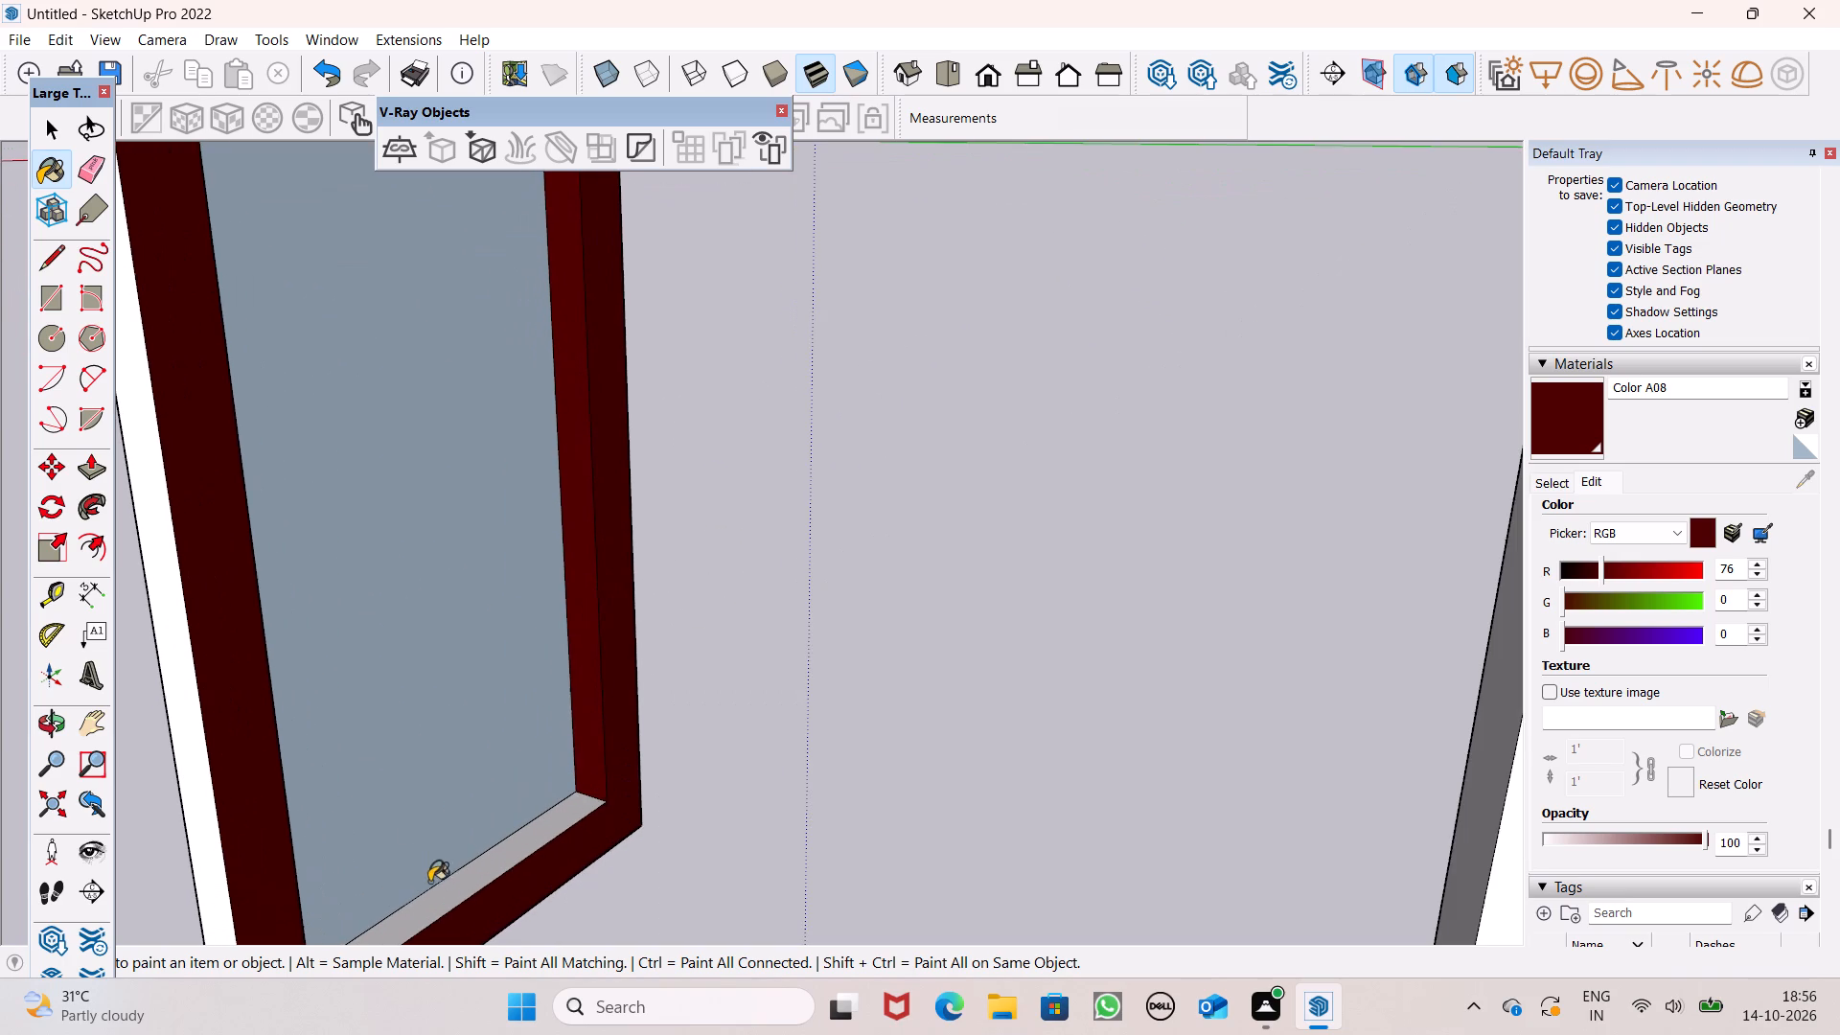
left_click(457, 896)
scroll(521, 657, "down", 6)
Paint the door's outer edges, front border and front panel with dark red Color A08.
middle_click_drag(394, 734, 704, 848)
left_click(529, 482)
left_click(530, 536)
scroll(528, 535, "down", 4)
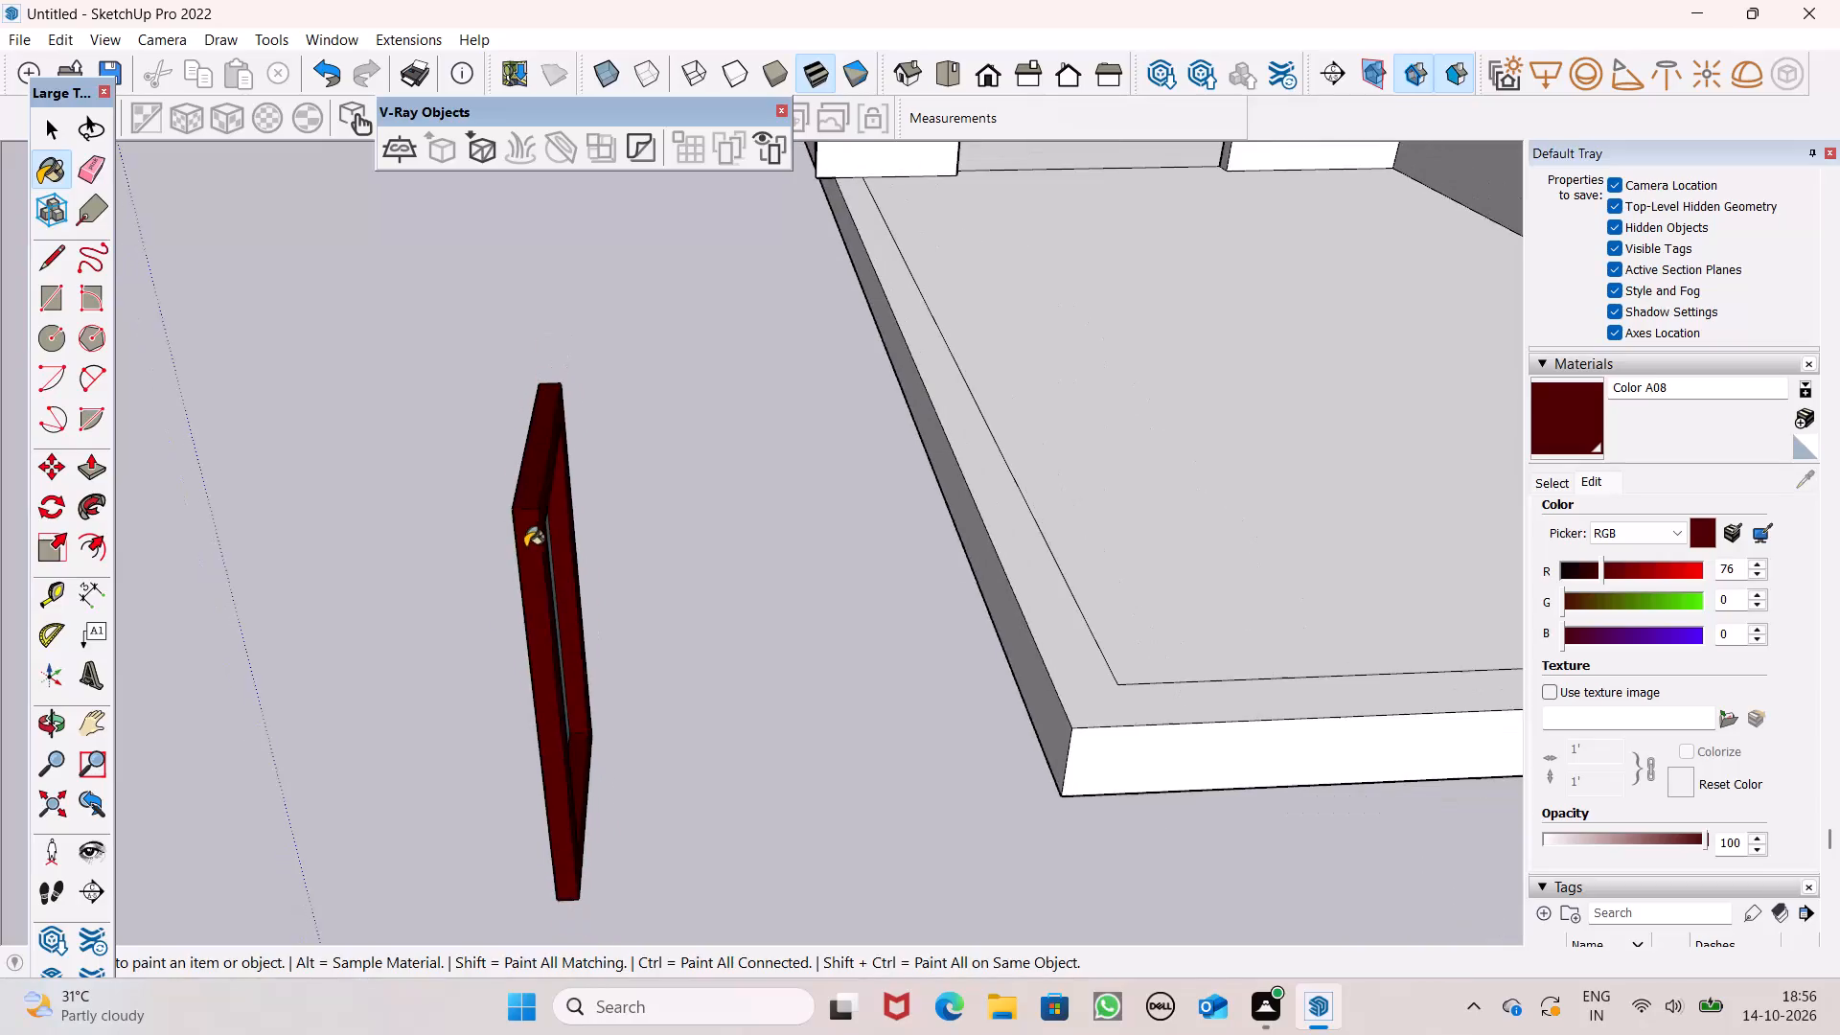
middle_click_drag(490, 645, 1212, 558)
left_click(1143, 462)
left_click(1033, 462)
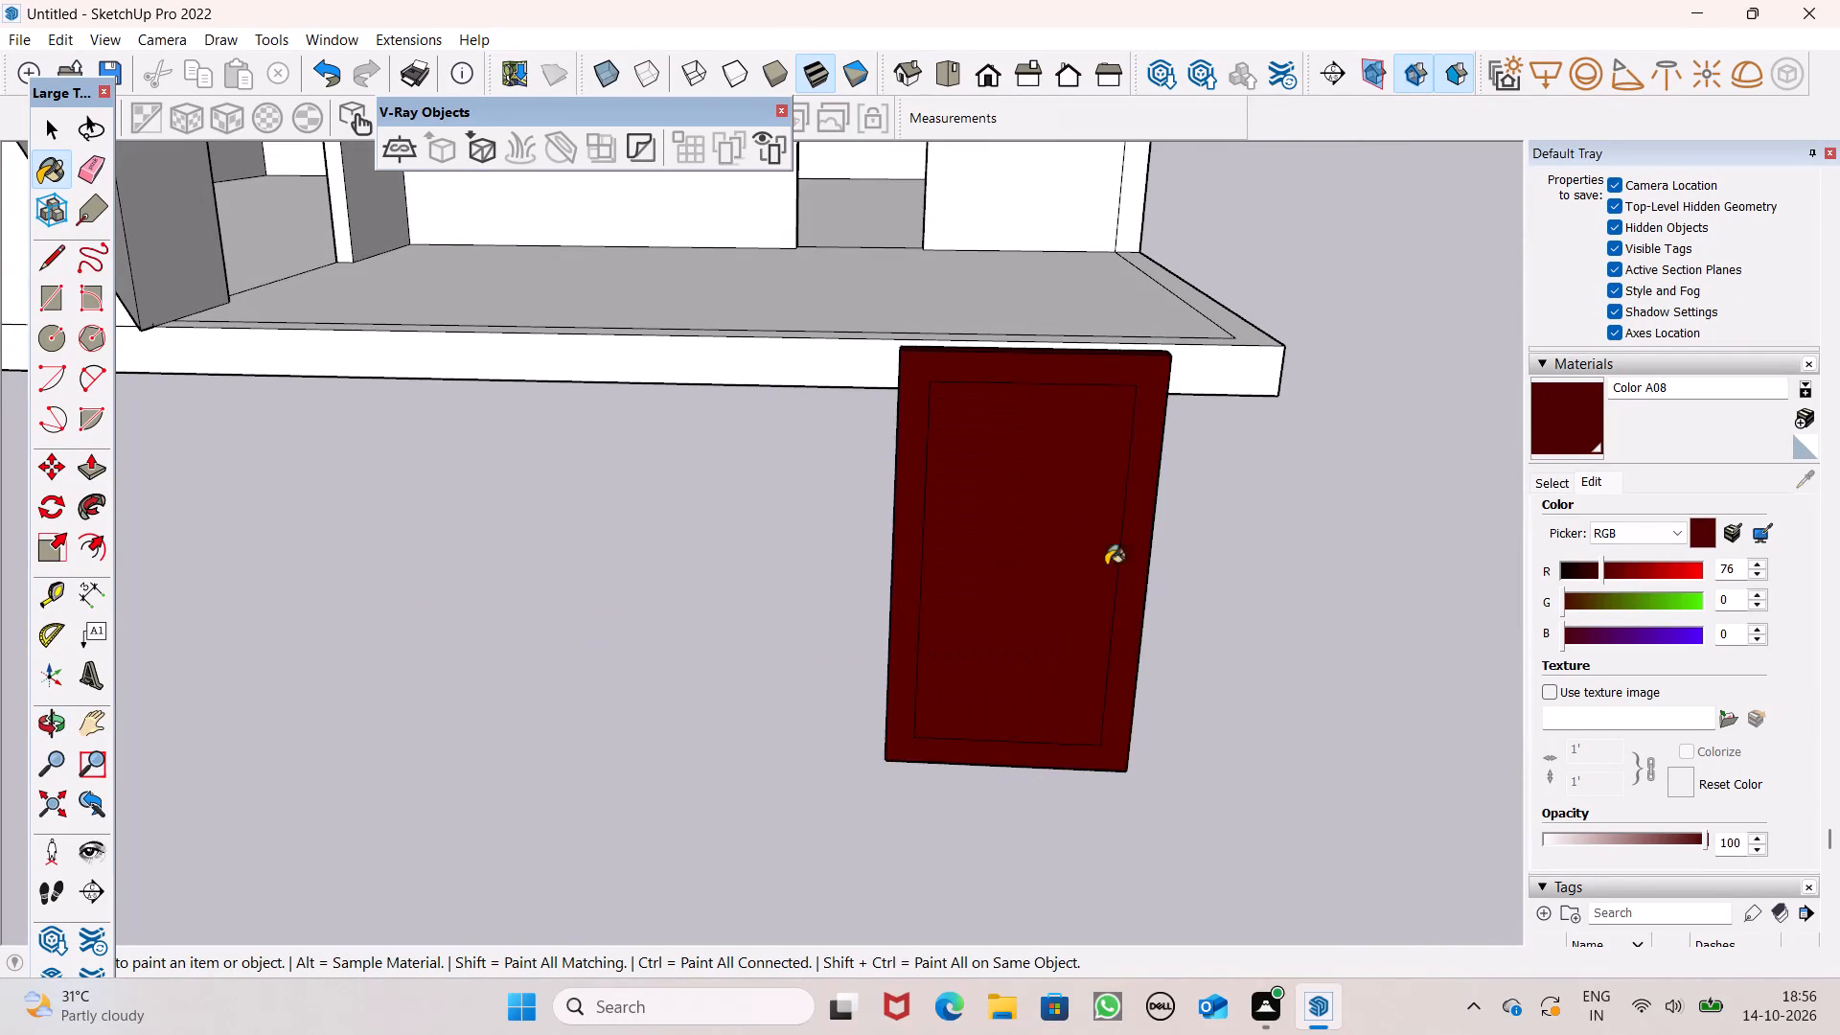
Pull the front border of the door slightly out from the central panel.
middle_click_drag(1170, 664, 1177, 655)
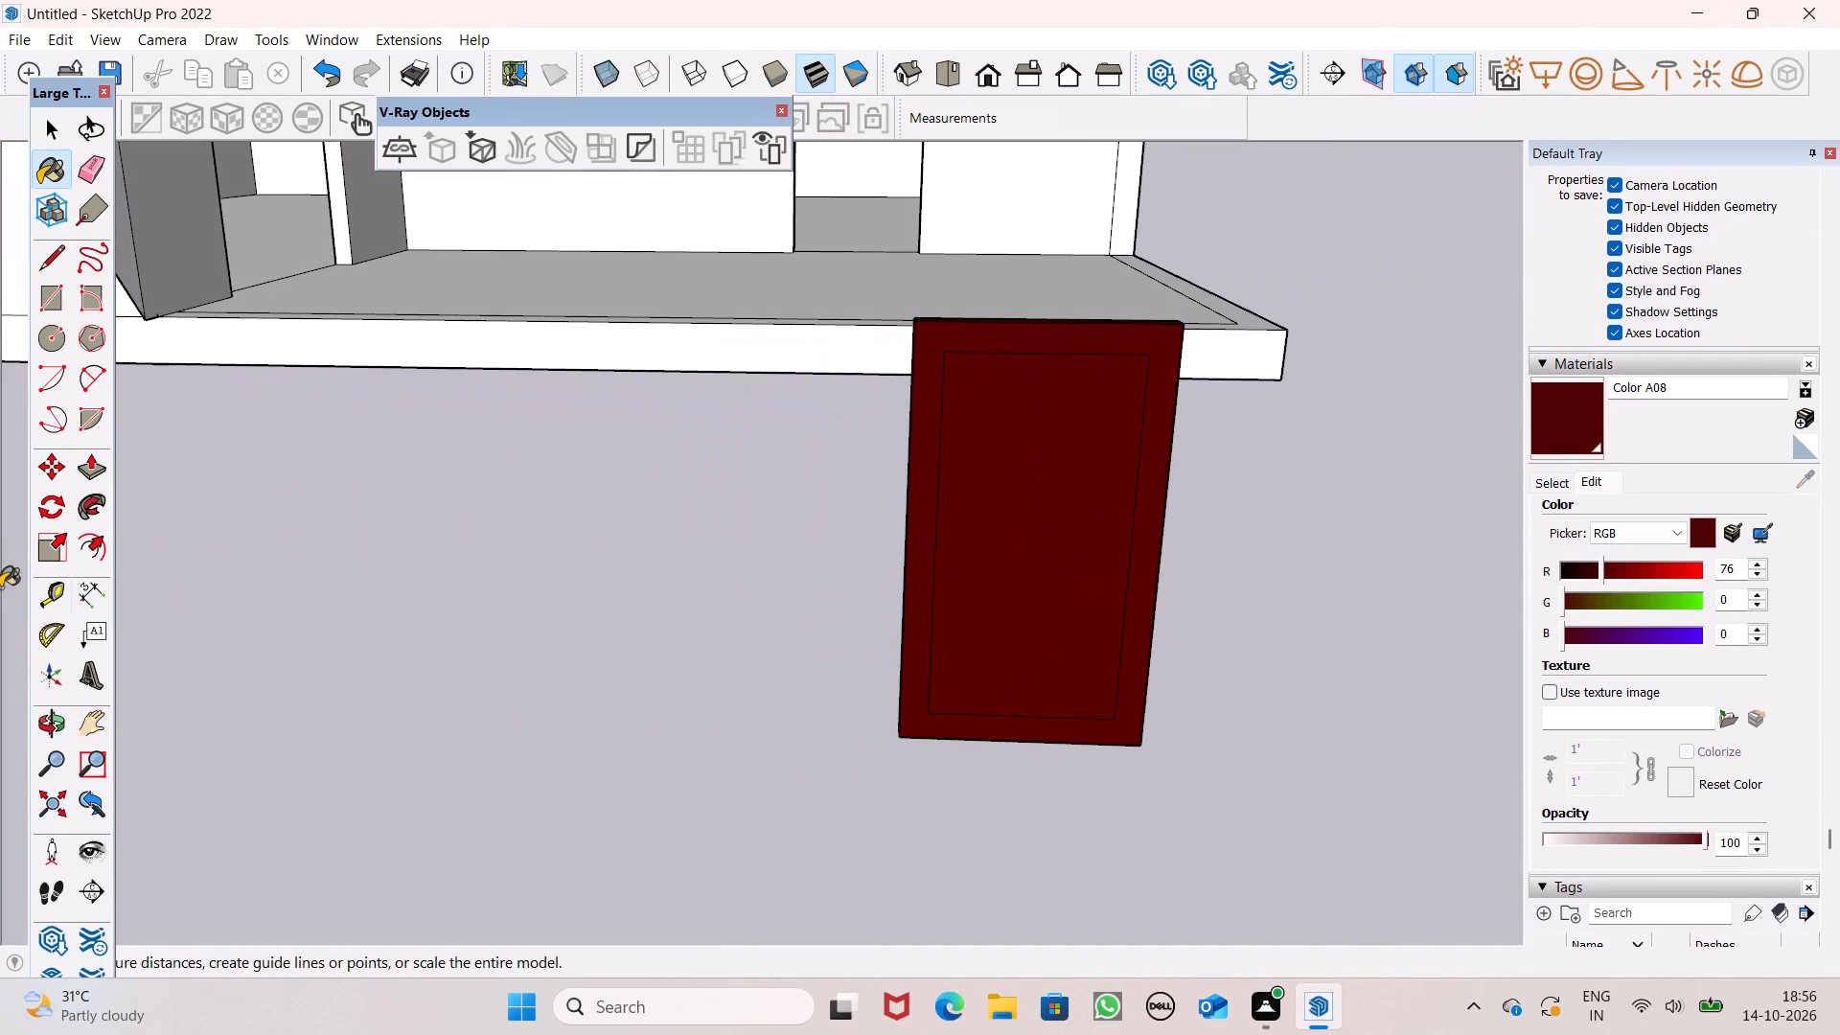
left_click(73, 471)
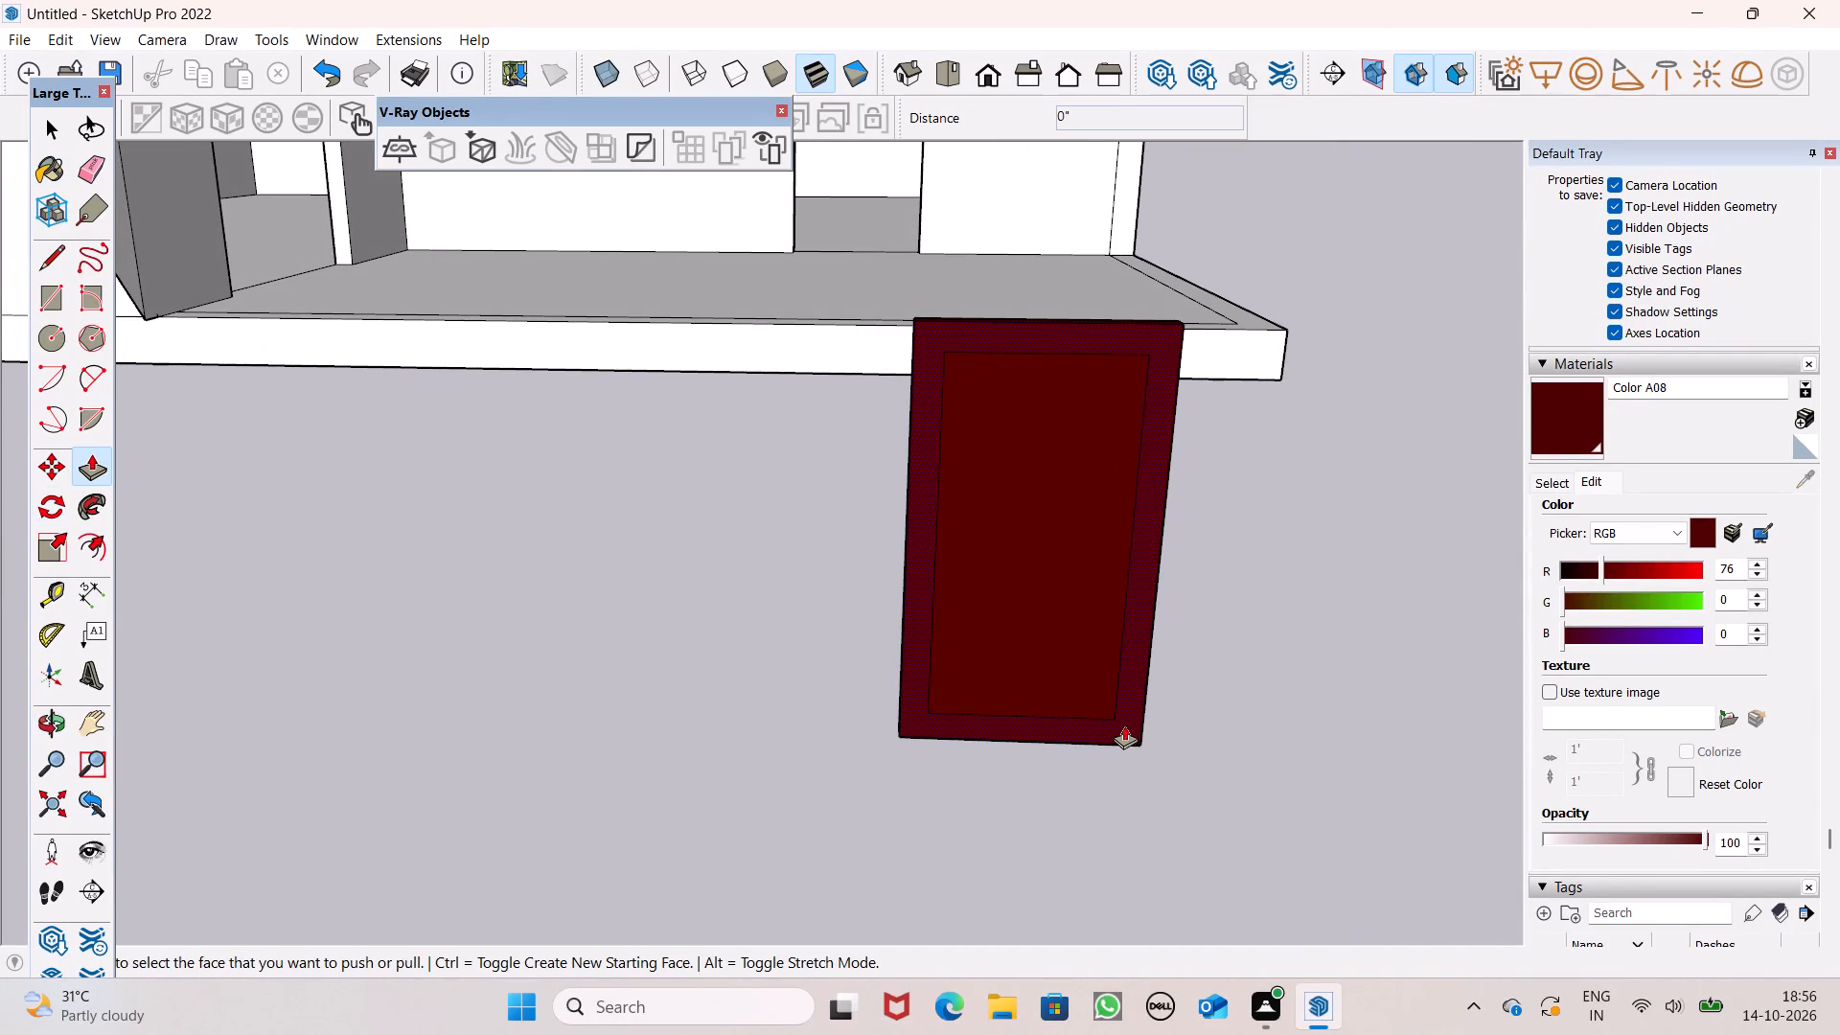
left_click(1124, 725)
key("space")
Select all of the door's connected geometry and make it a group.
left_click(1128, 703)
left_click(1127, 697)
triple_click(1127, 687)
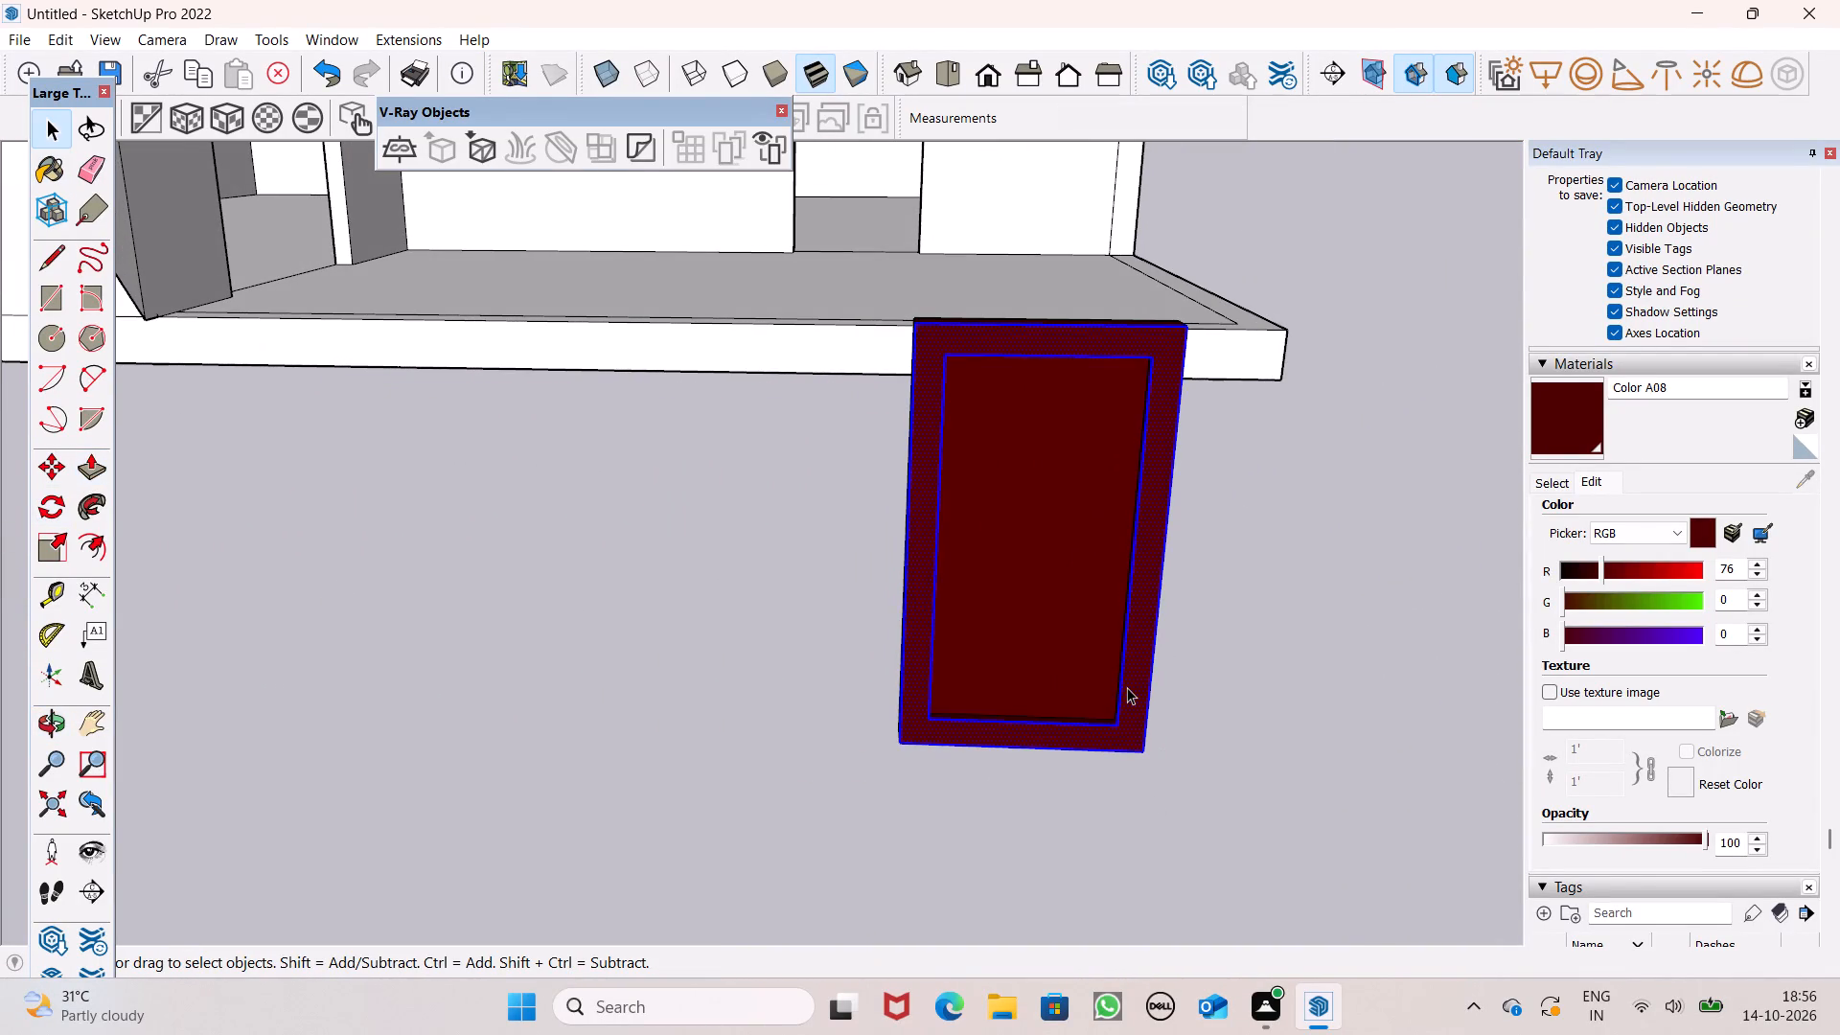
right_click(1127, 685)
left_click(1216, 425)
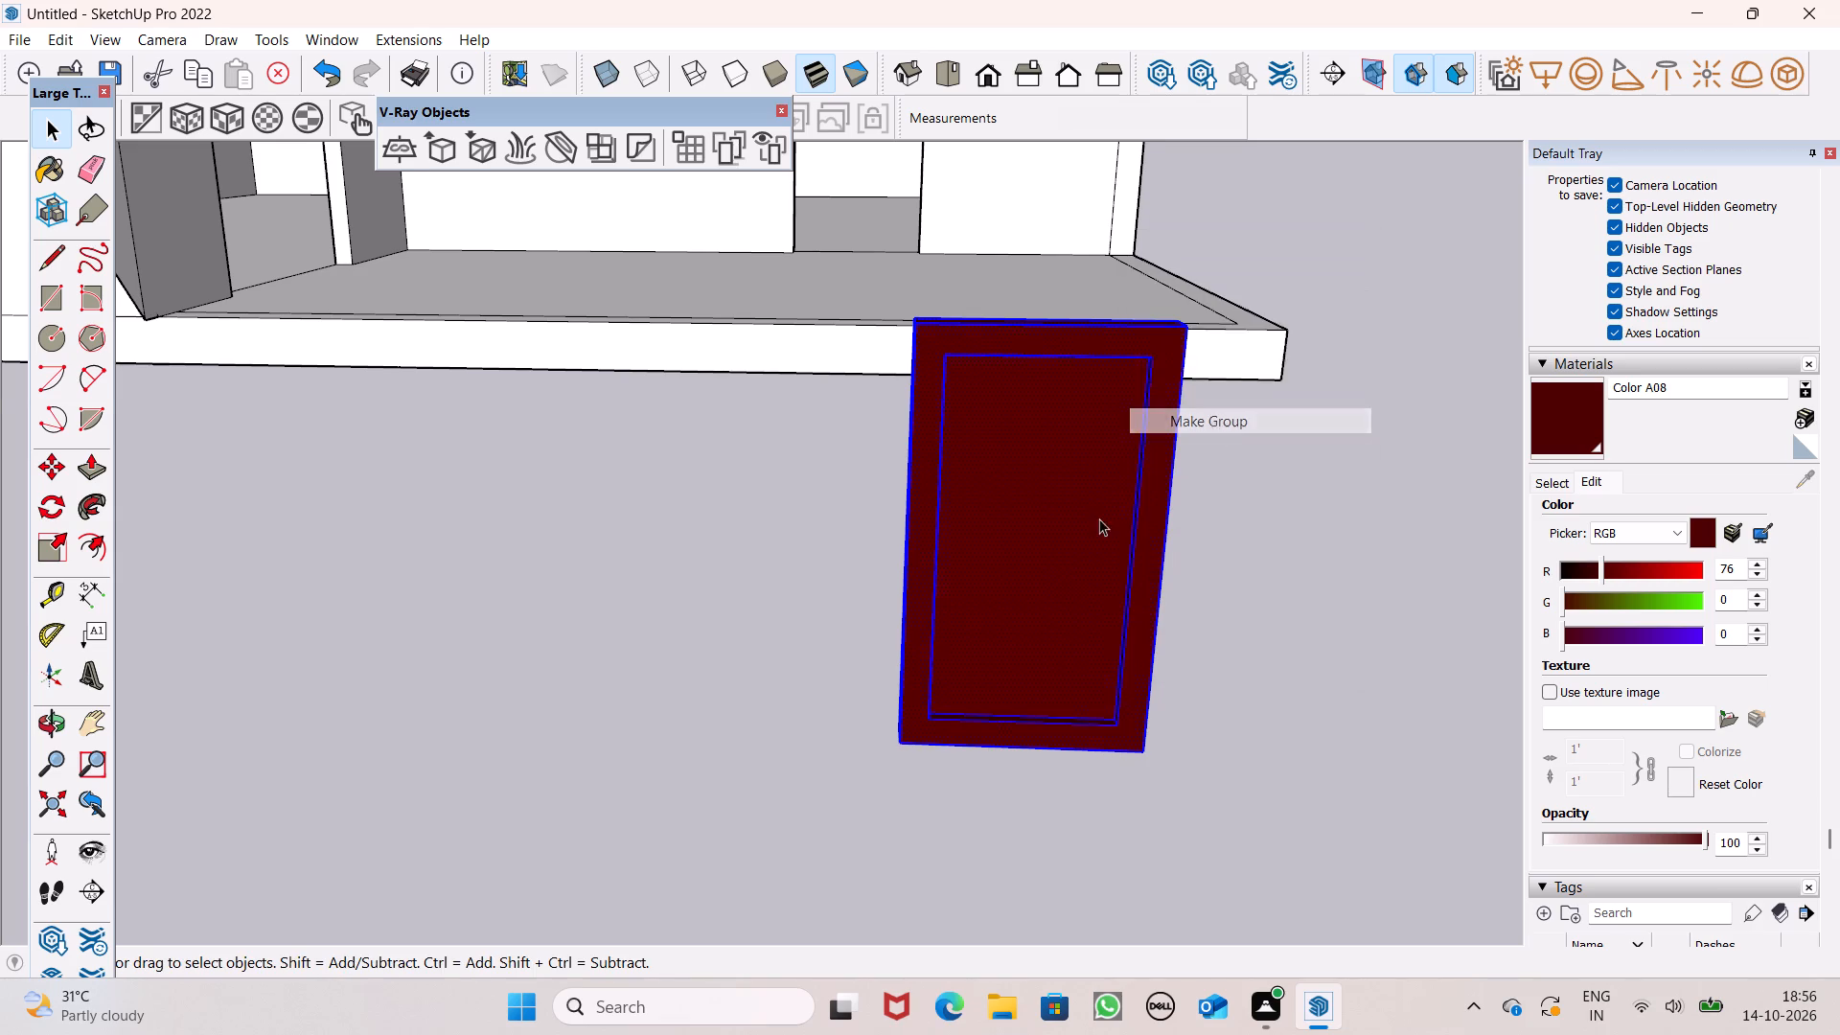
Move the door group by its lower corner into the ground-floor porch doorway.
scroll(1022, 674, "down", 2)
scroll(998, 761, "down", 7)
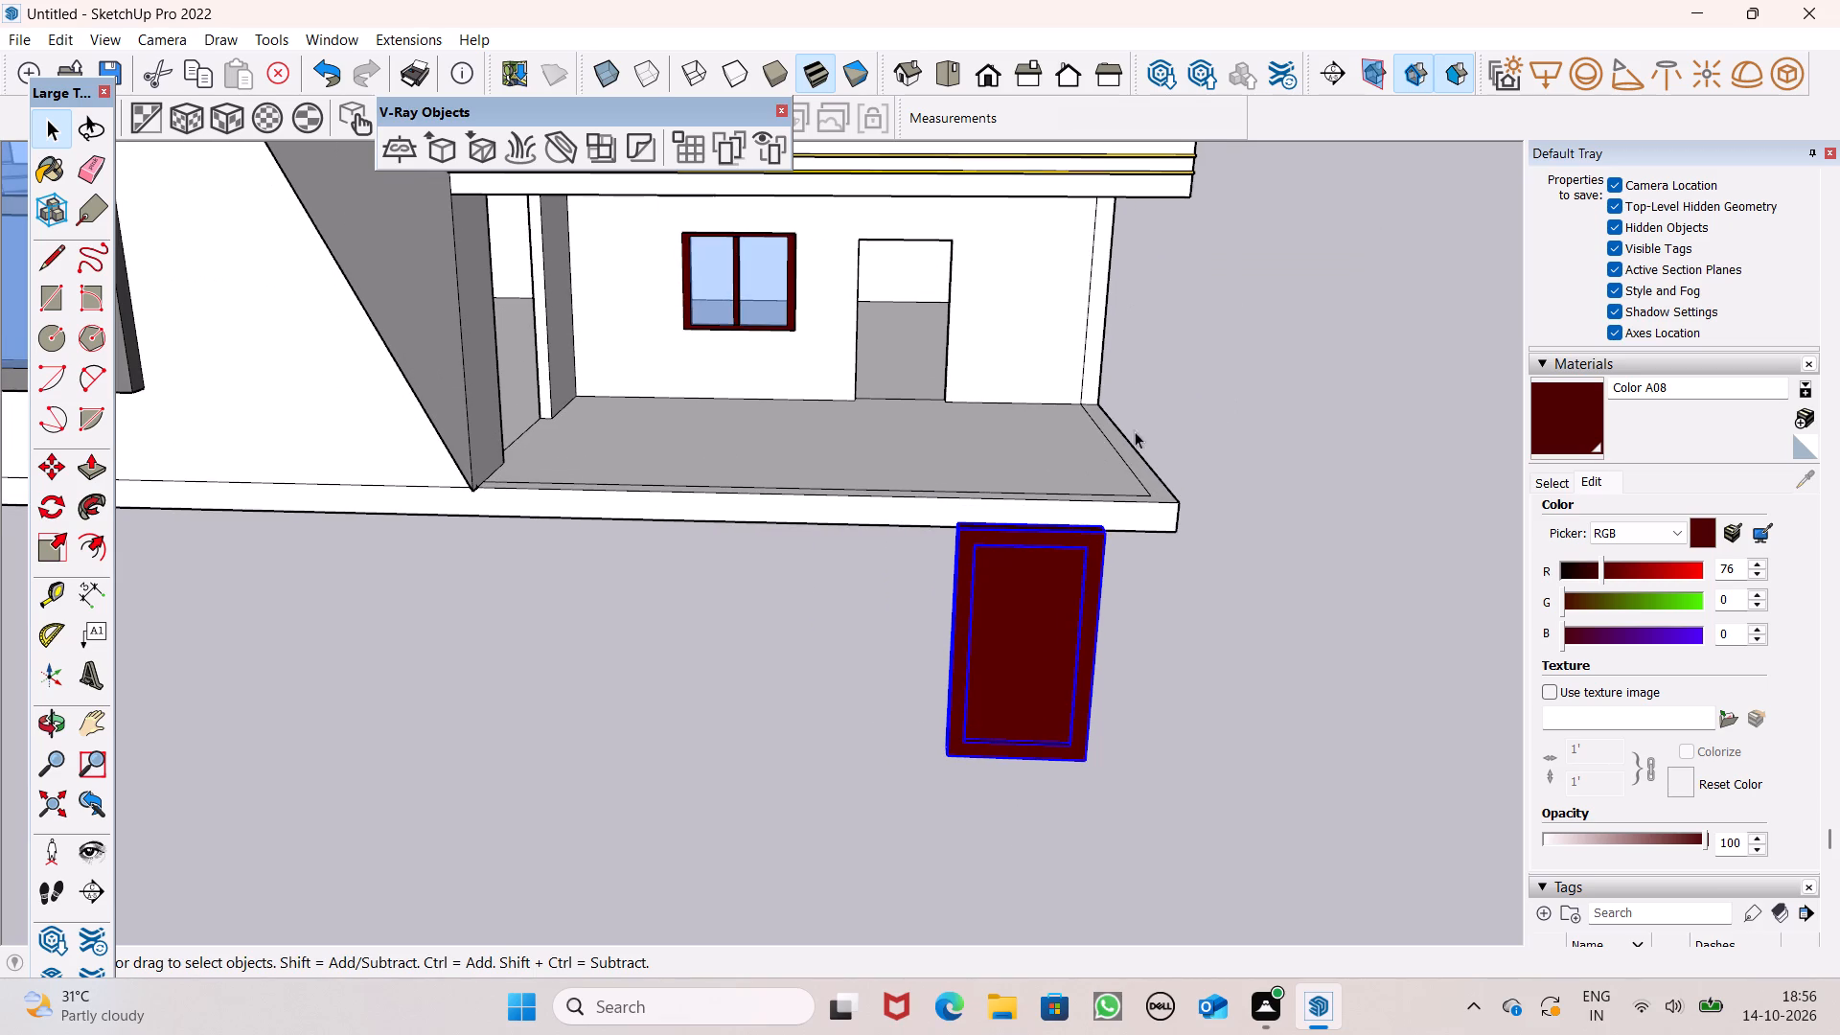
key("m")
key("Return")
scroll(1015, 410, "down", 2)
scroll(1134, 291, "down", 1)
scroll(1134, 291, "up", 1)
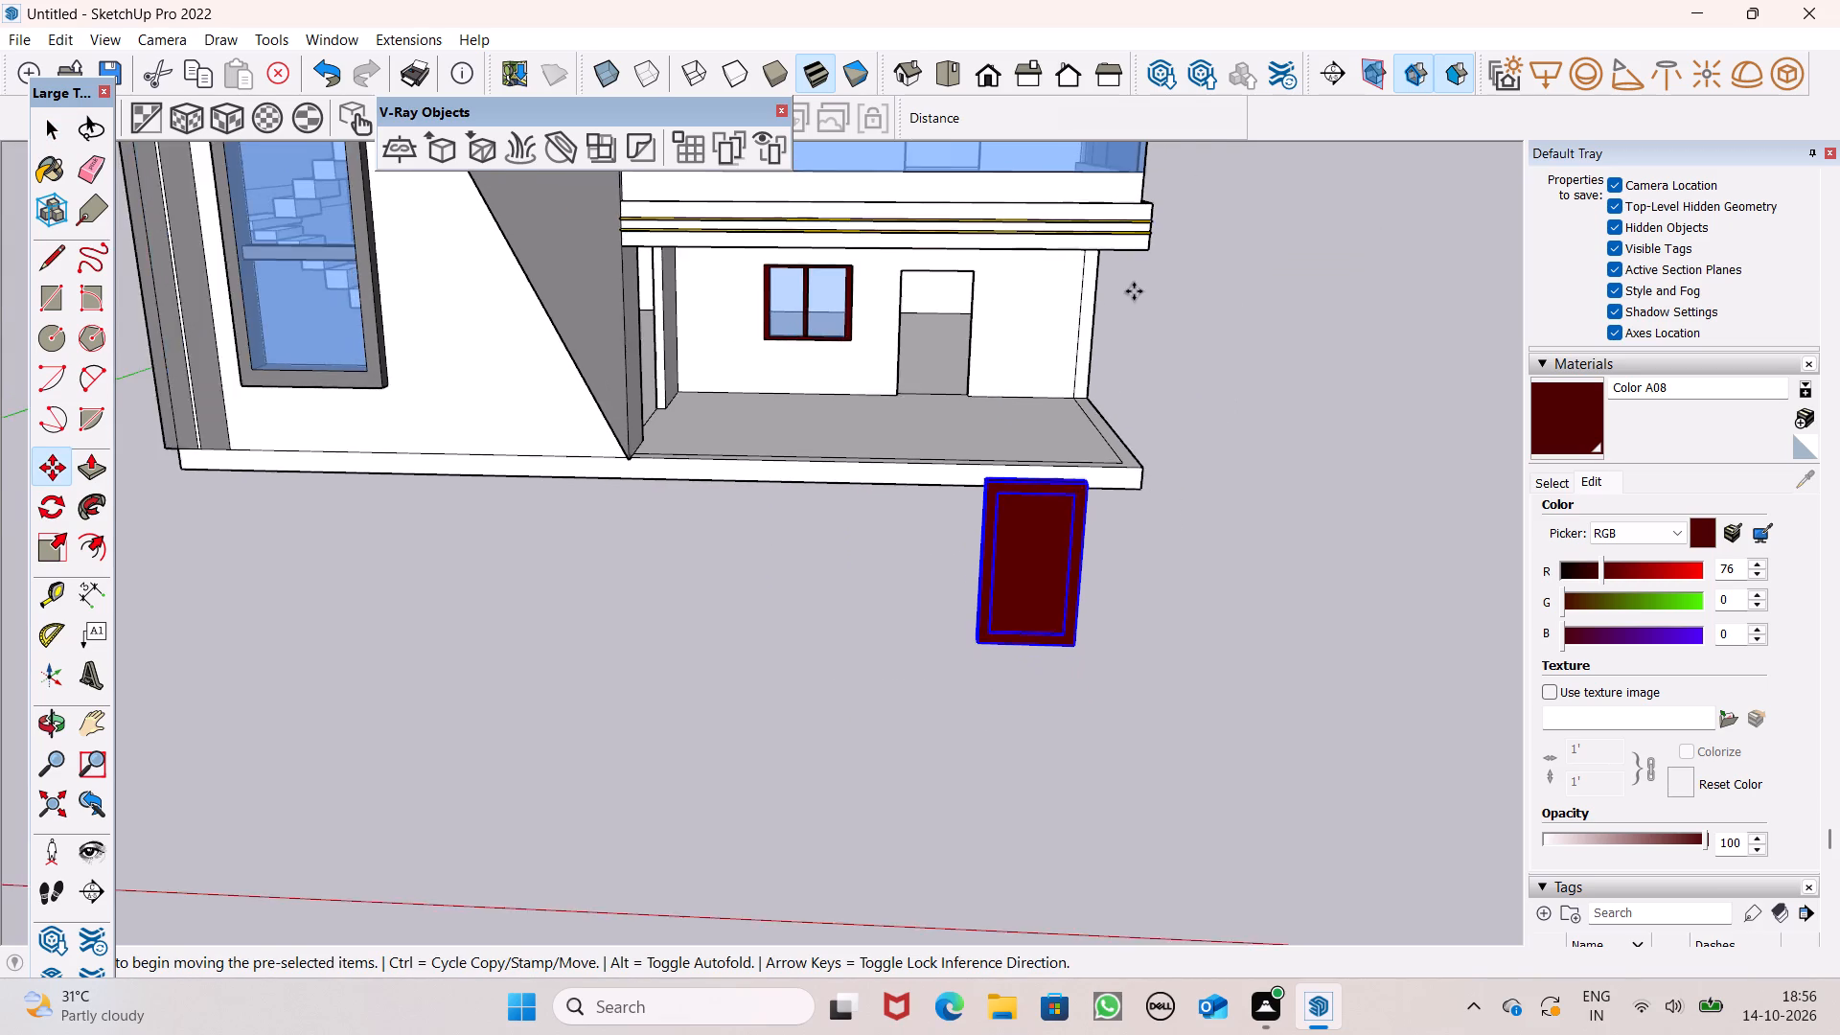
scroll(1134, 291, "up", 2)
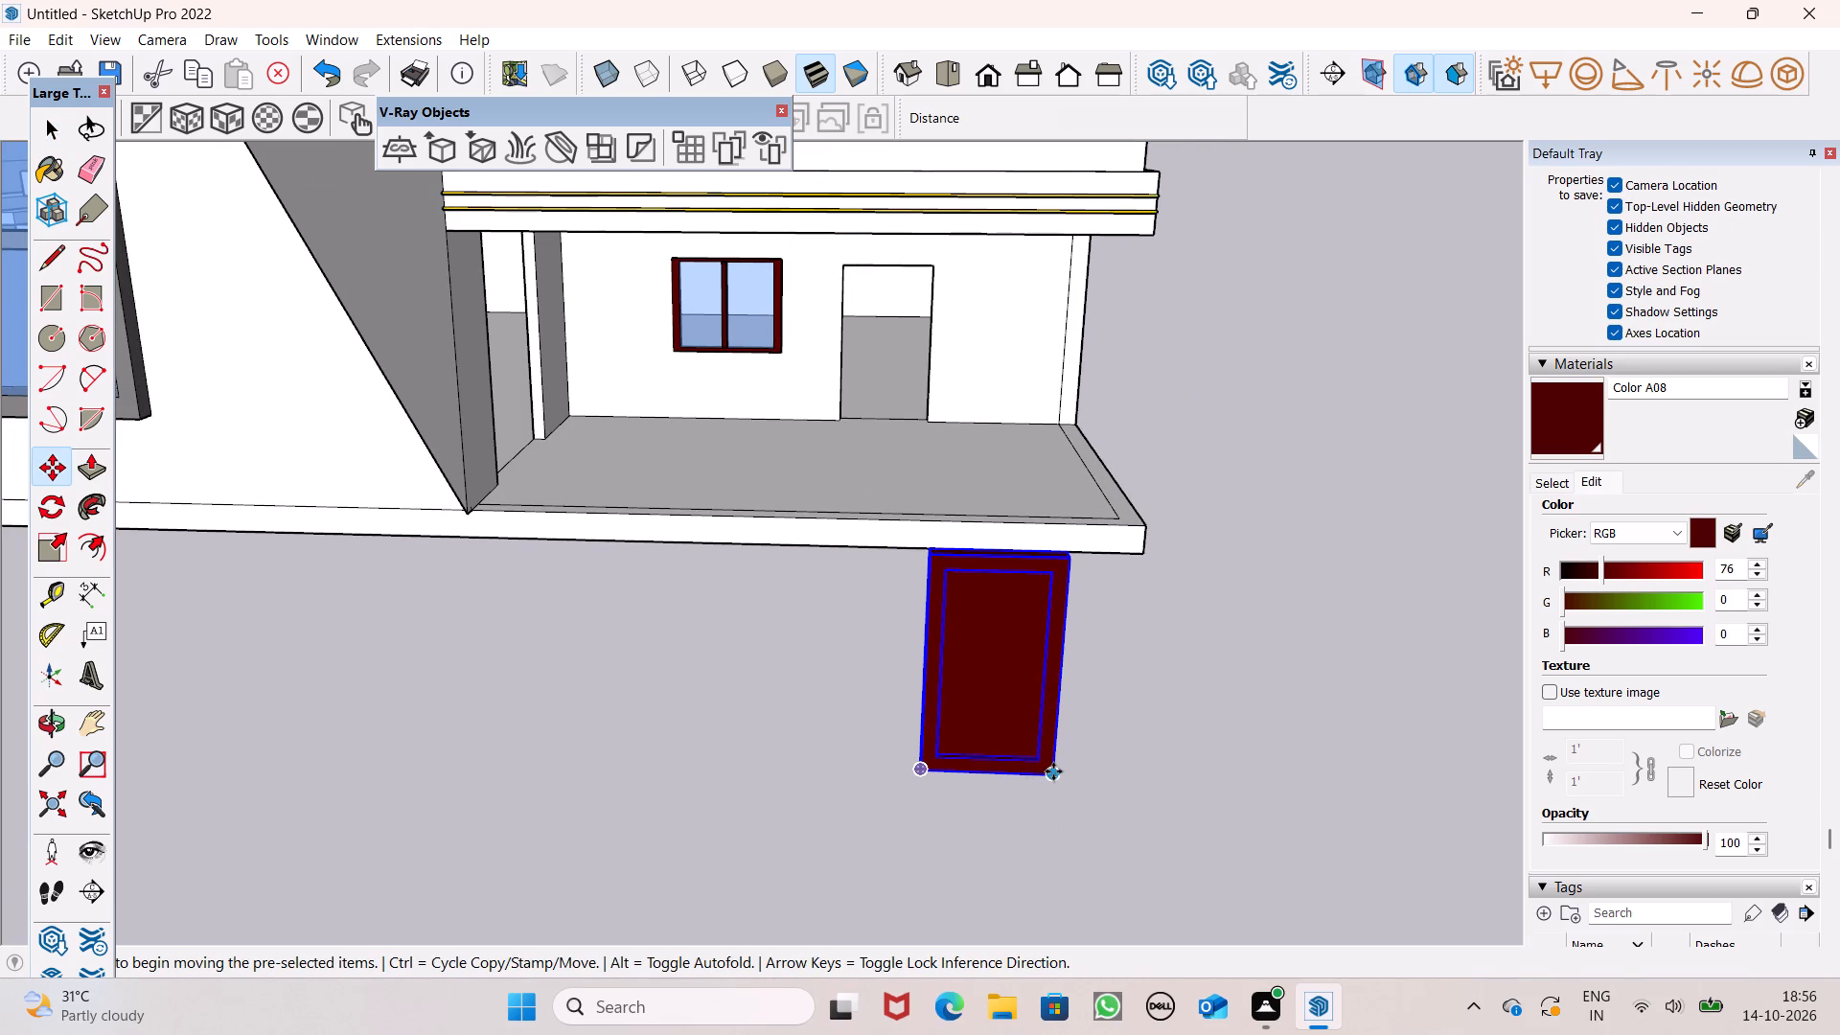
left_click_drag(1053, 771, 931, 416)
key("space")
key("space")
left_click(1292, 427)
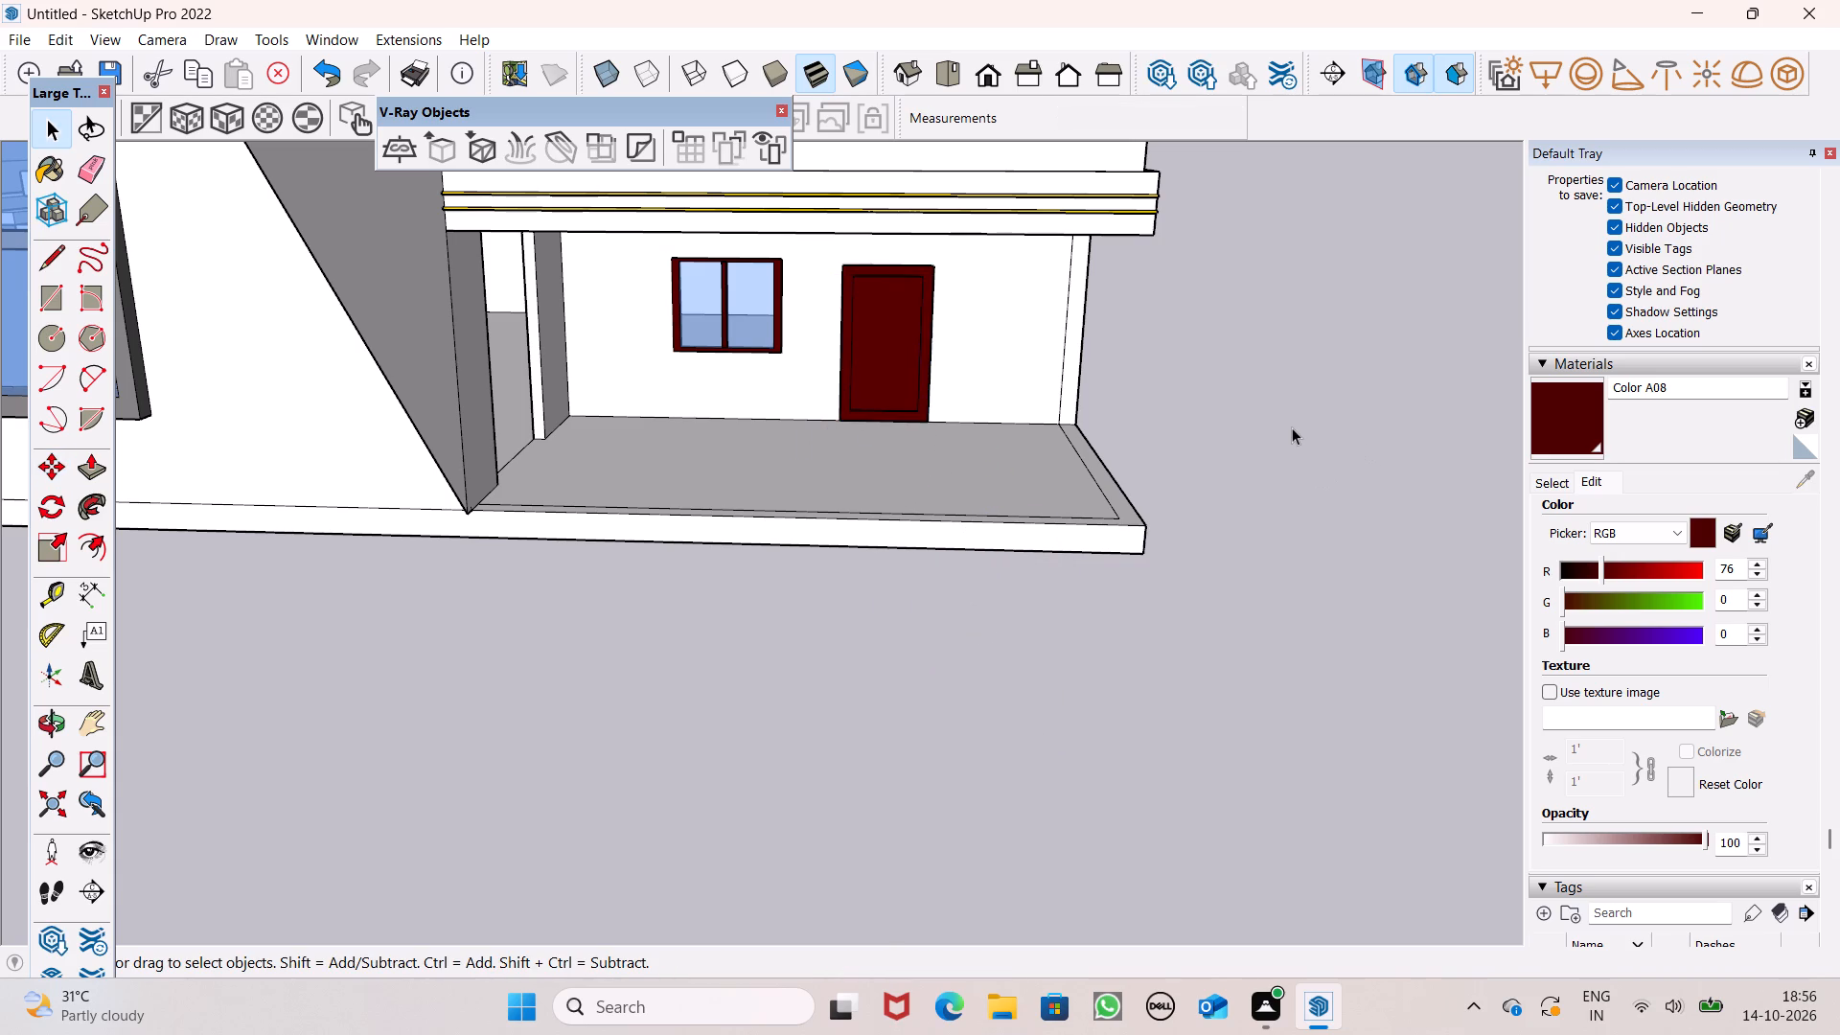
Copy the porch door up to the doorway in the first-floor balcony wall.
scroll(1303, 426, "down", 6)
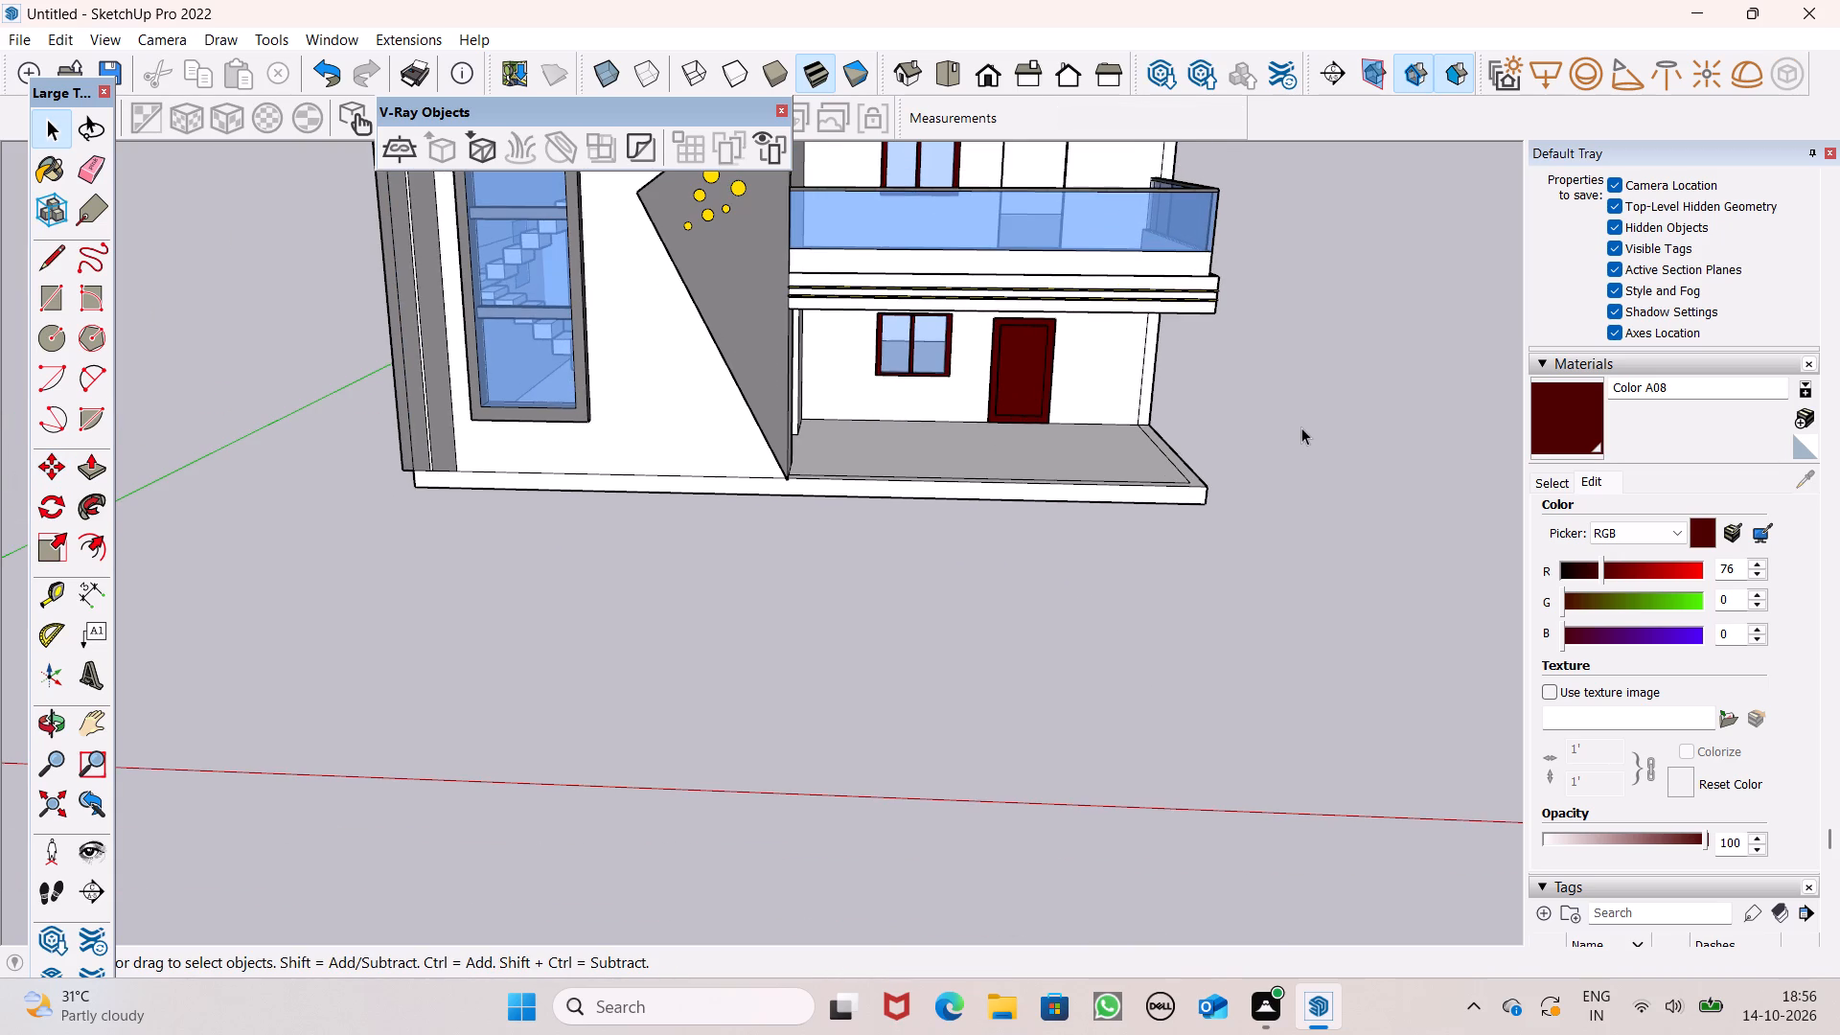
scroll(1223, 390, "up", 1)
scroll(1223, 390, "down", 3)
middle_click_drag(1211, 410, 1102, 409)
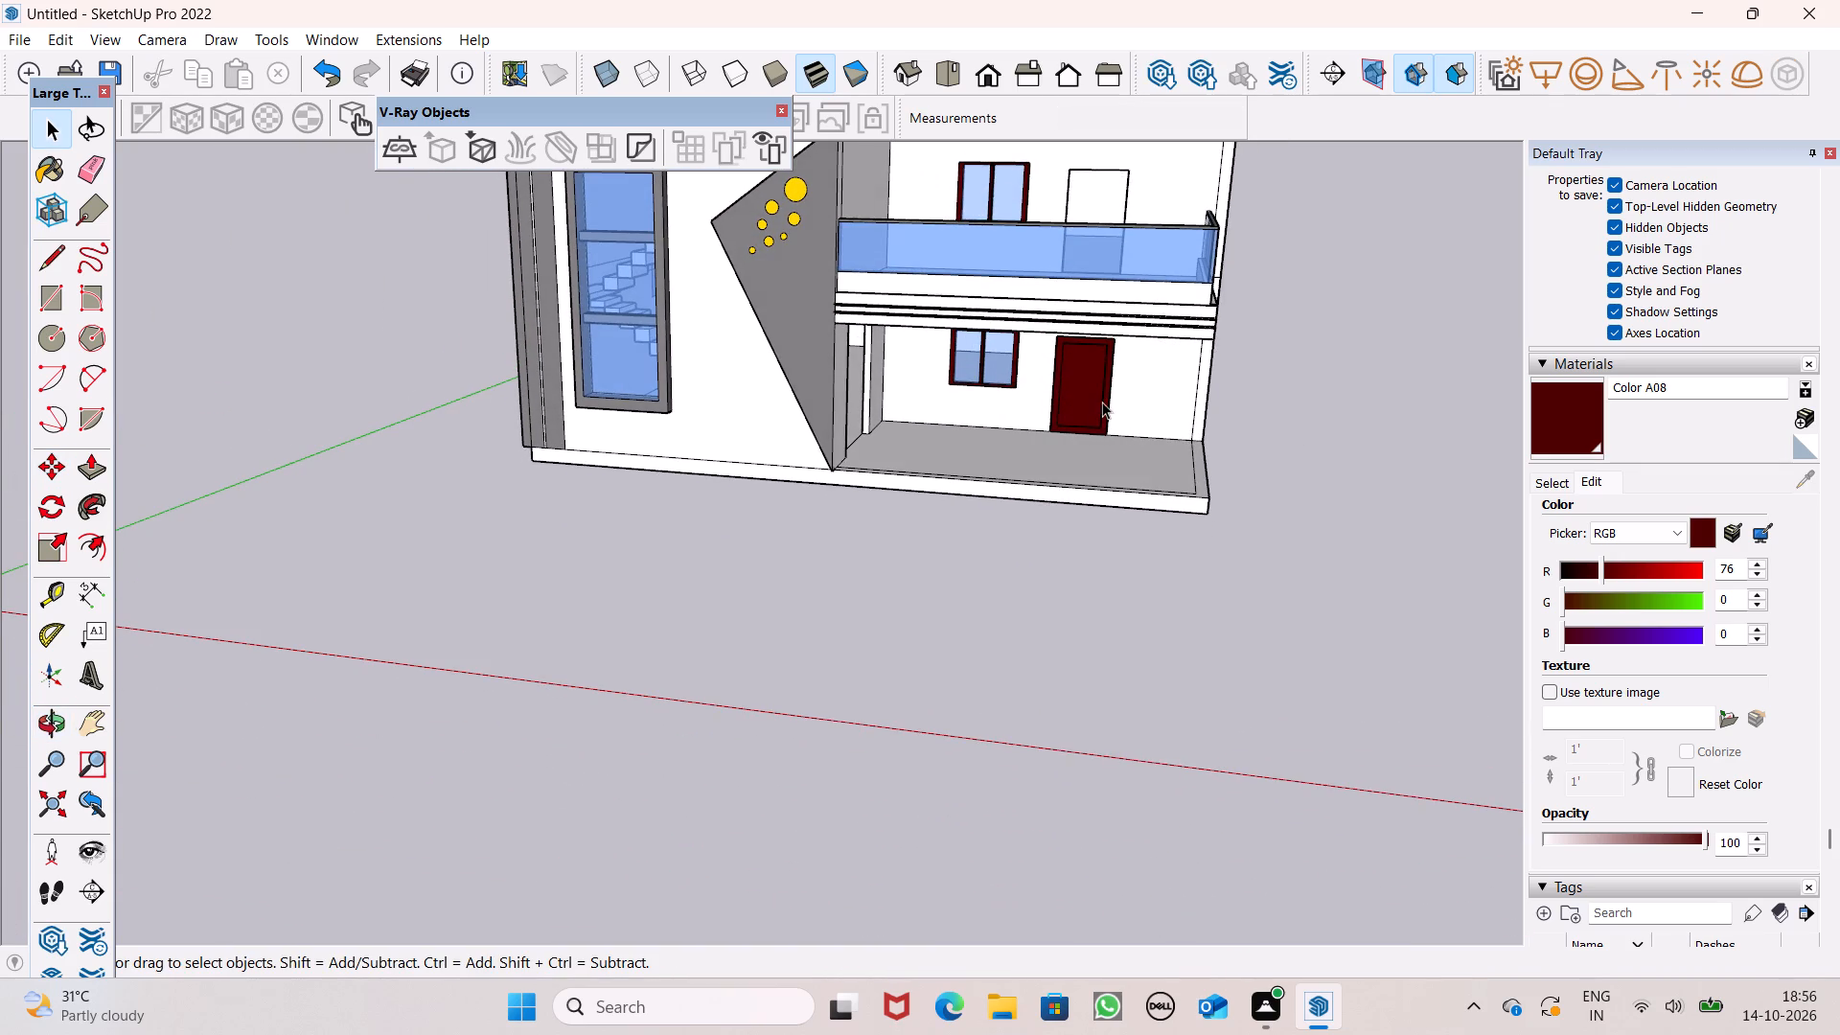
left_click(1102, 402)
scroll(1092, 418, "down", 8)
scroll(1108, 218, "up", 4)
scroll(1128, 306, "up", 2)
scroll(1128, 306, "down", 1)
scroll(1128, 306, "up", 2)
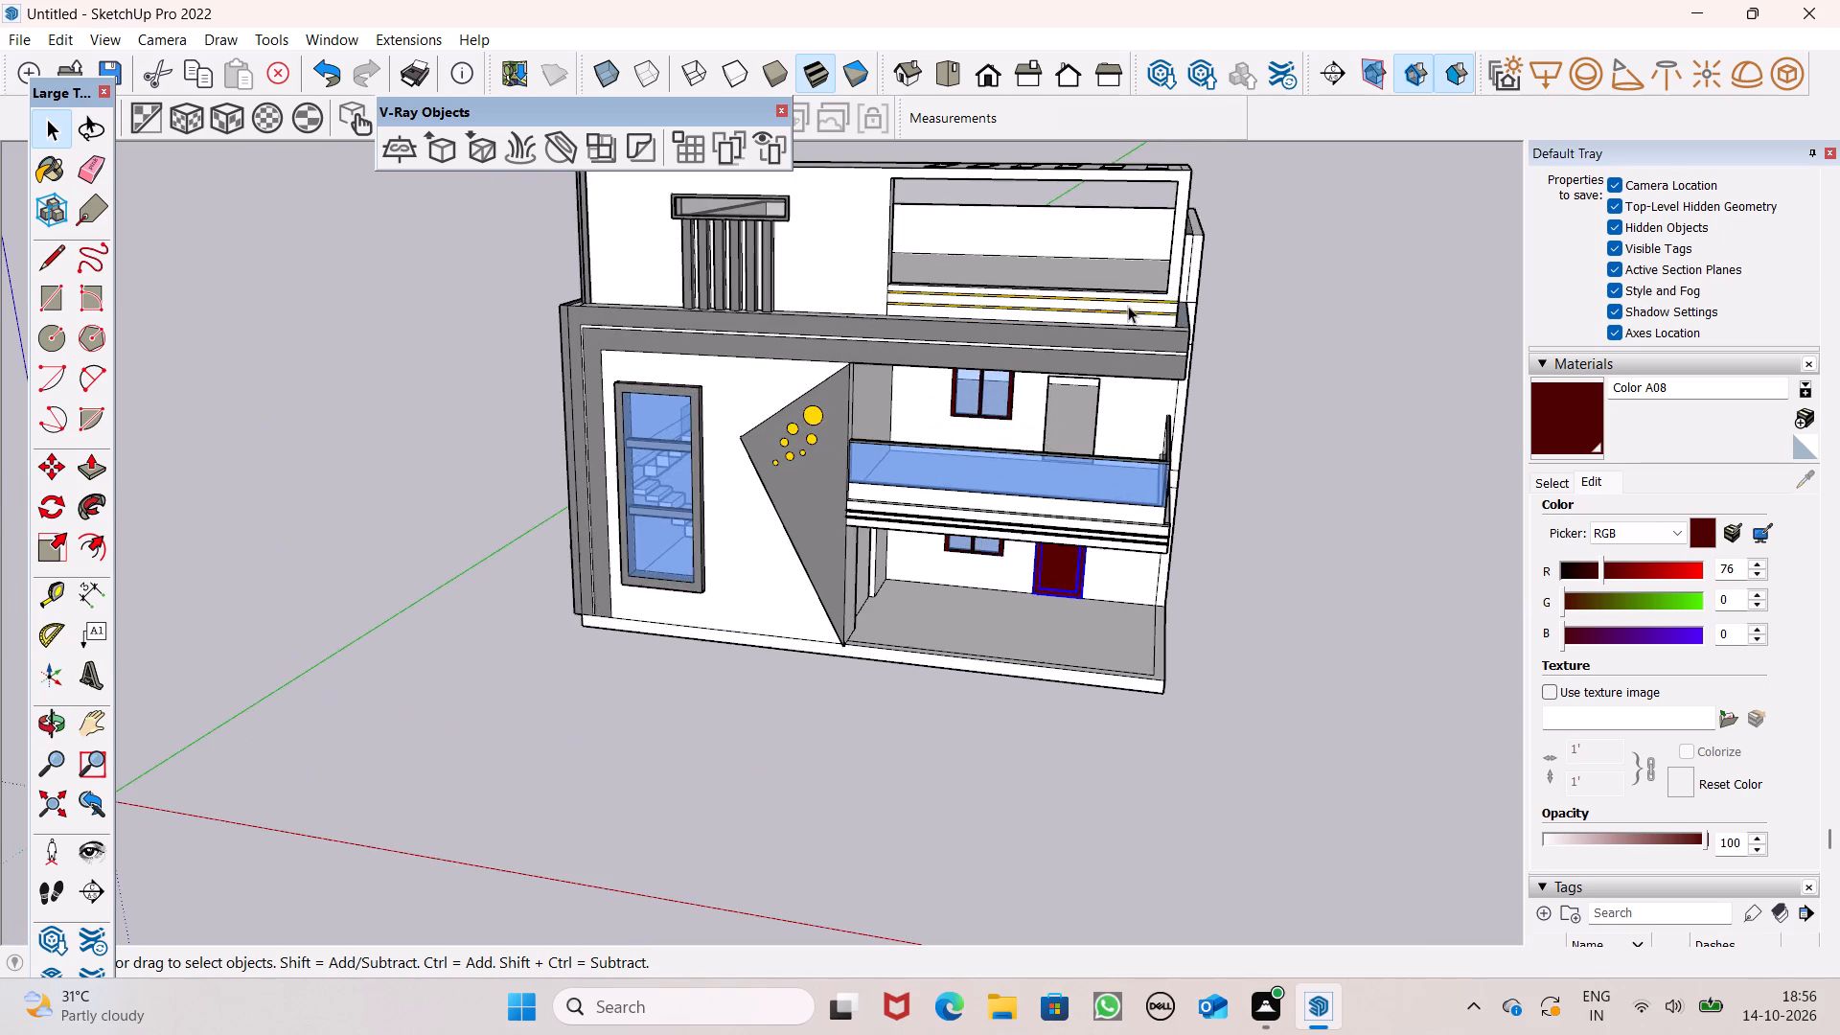
scroll(1128, 306, "up", 4)
key("m")
key("Return")
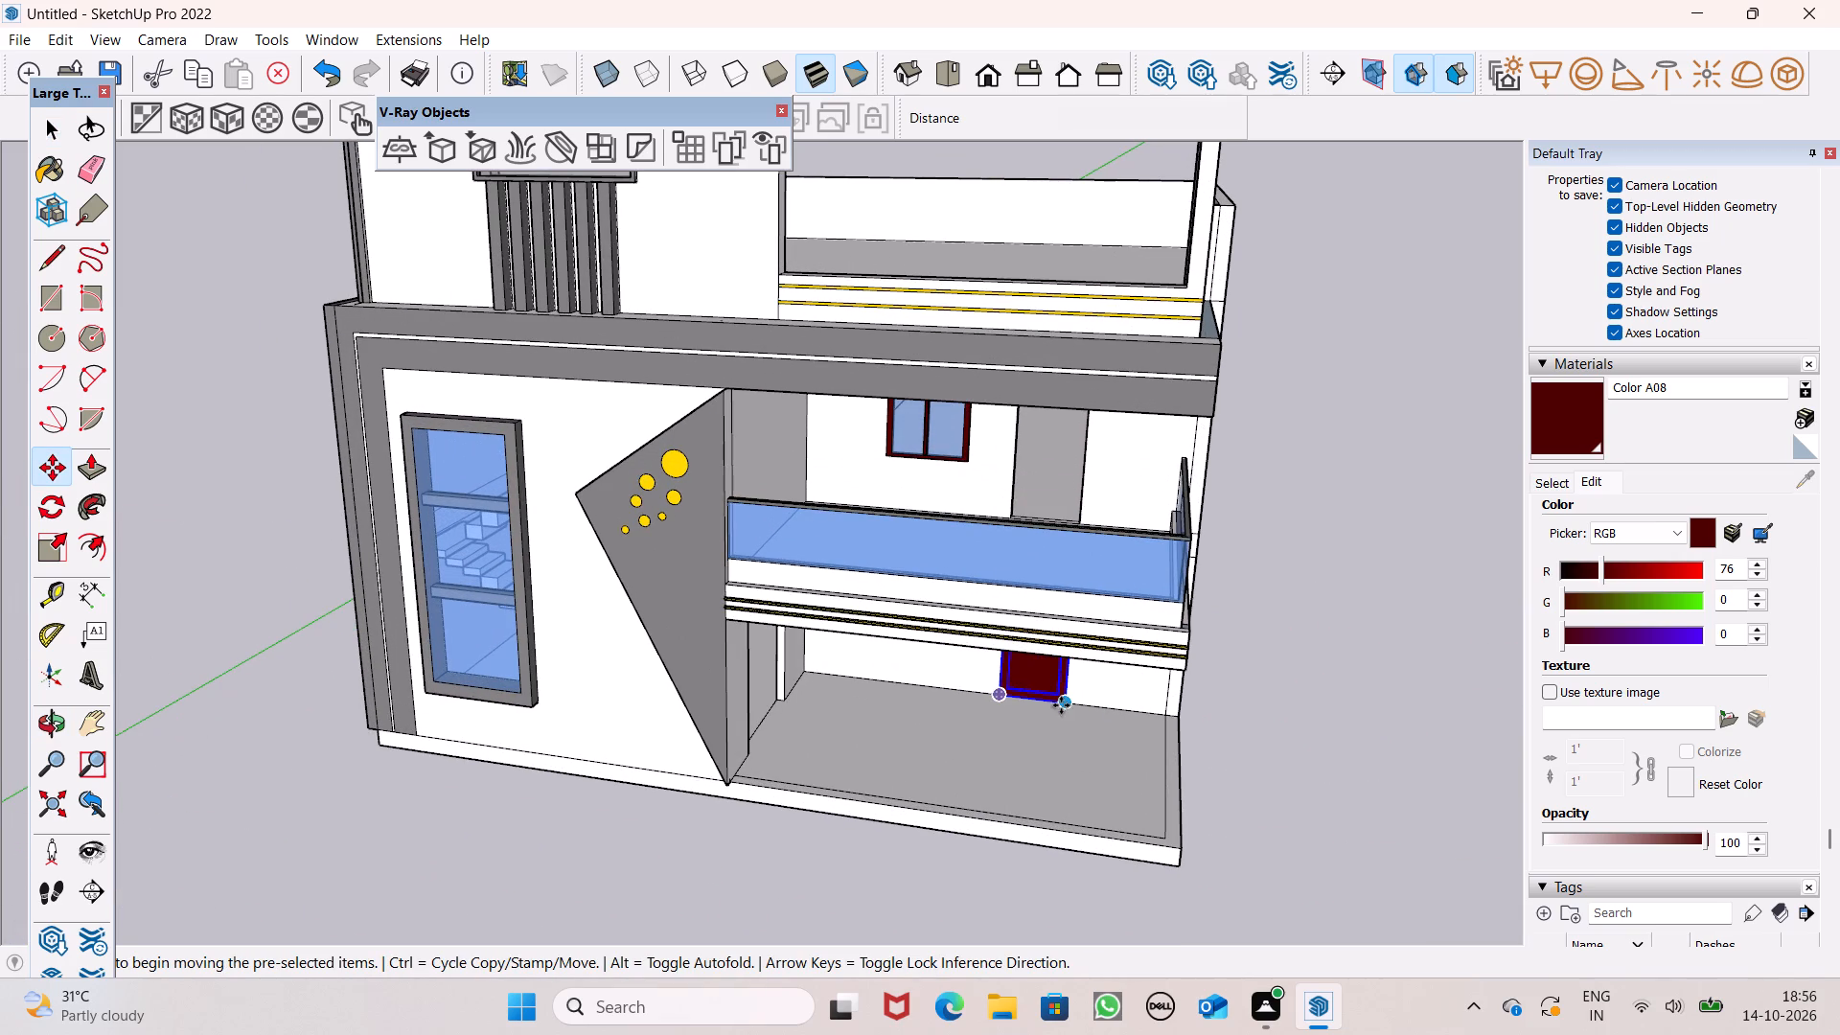
left_click_drag(1062, 705, 1072, 491)
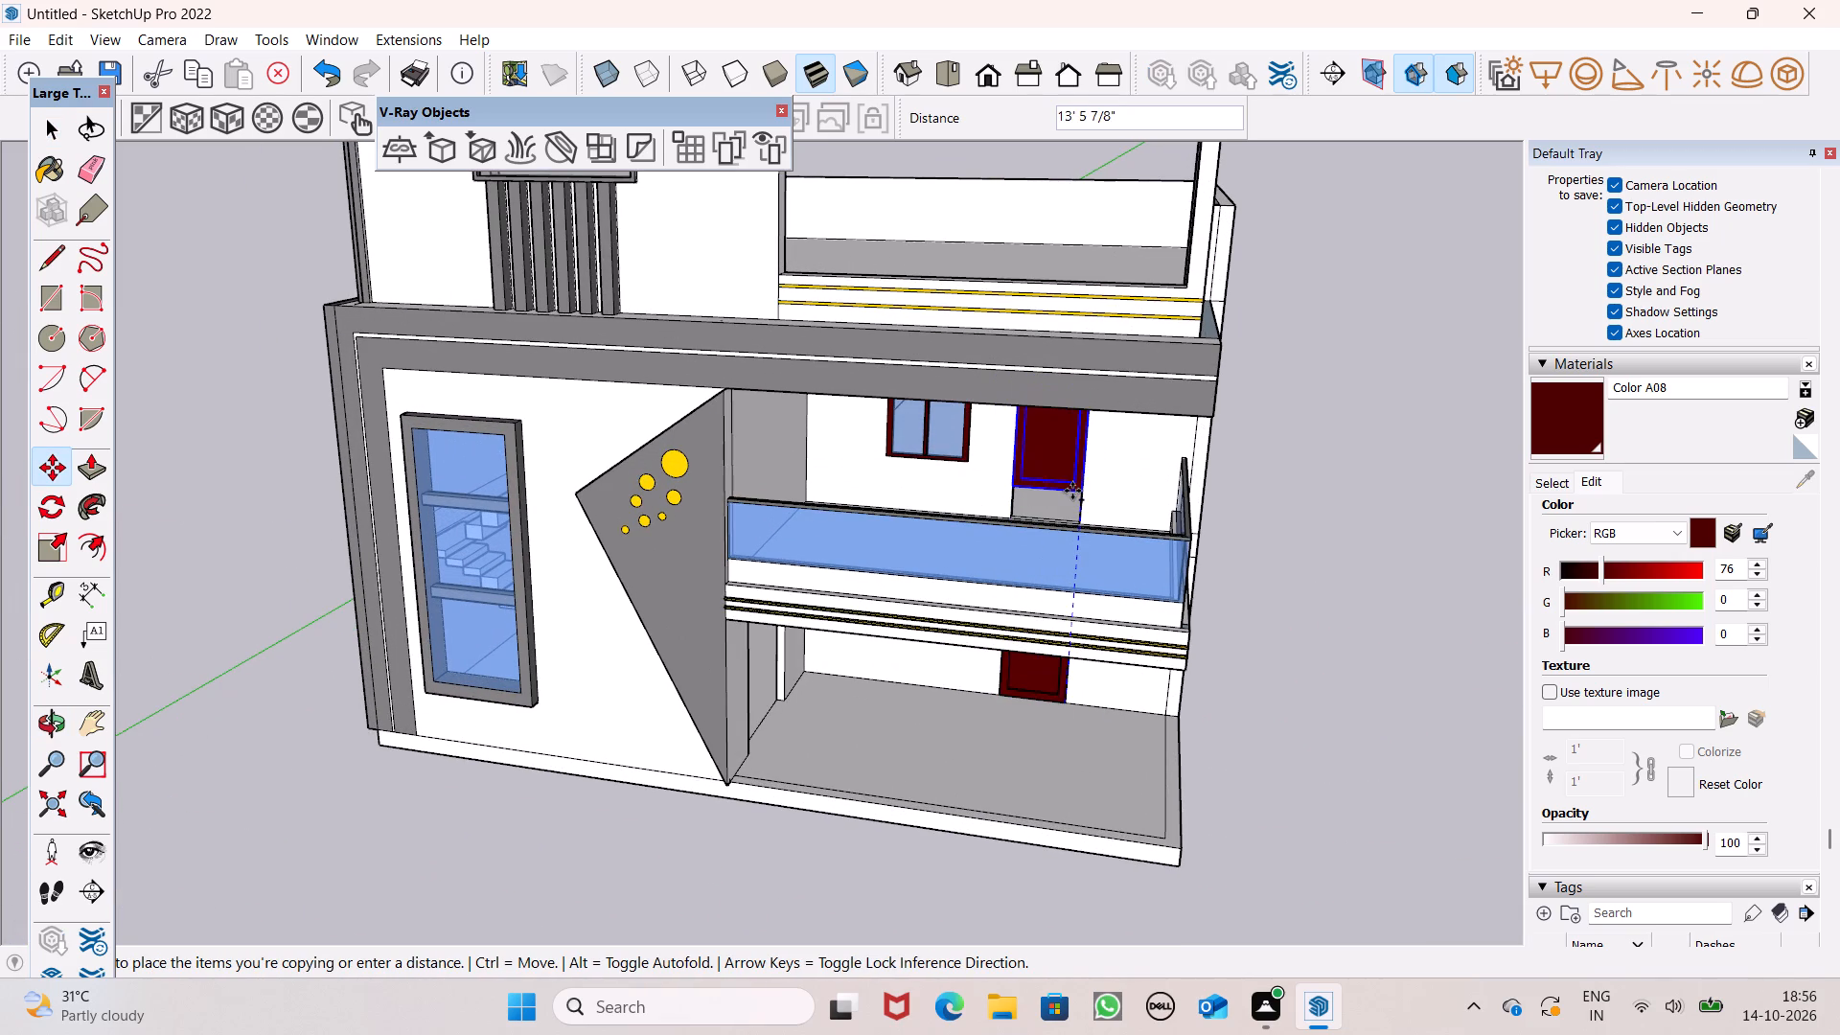
left_click_drag(1072, 491, 1074, 519)
Move the copied door by its lower corner down to the floor corner of the first-floor balcony doorway.
scroll(1045, 470, "up", 1)
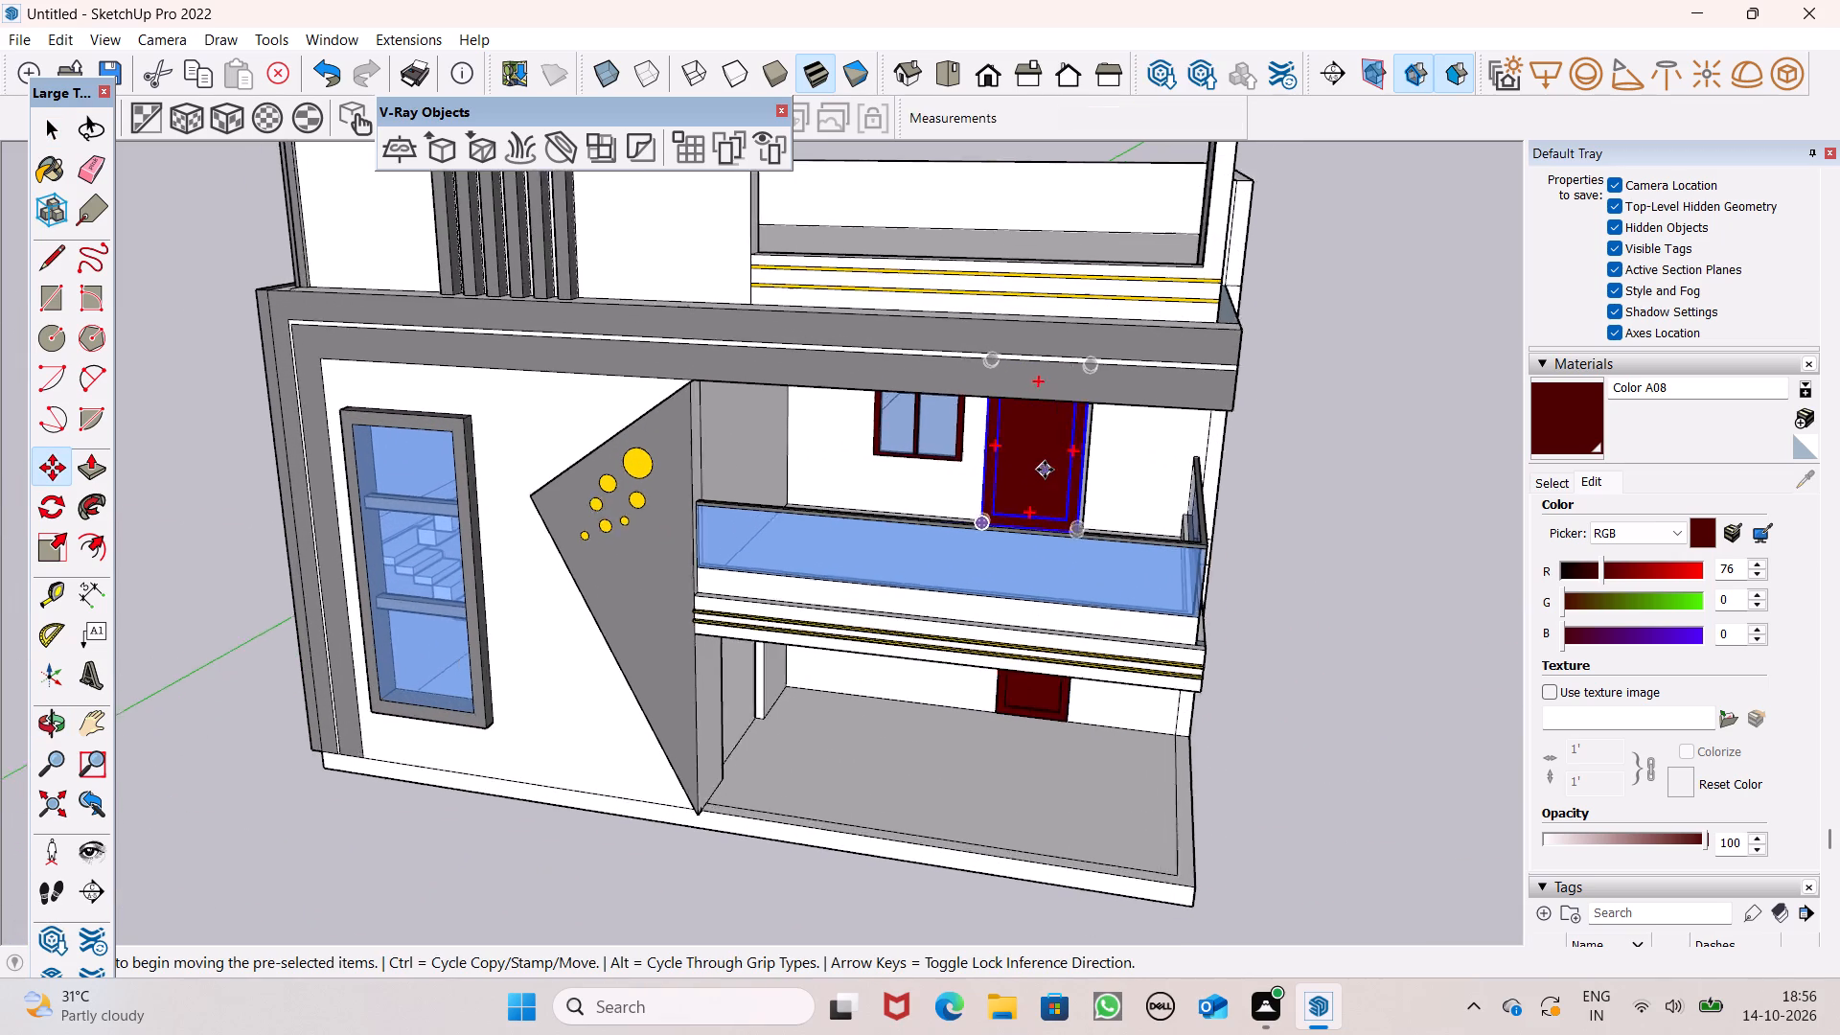
scroll(1045, 470, "up", 1)
scroll(1045, 470, "down", 1)
scroll(1045, 470, "up", 6)
left_click_drag(951, 627, 1022, 564)
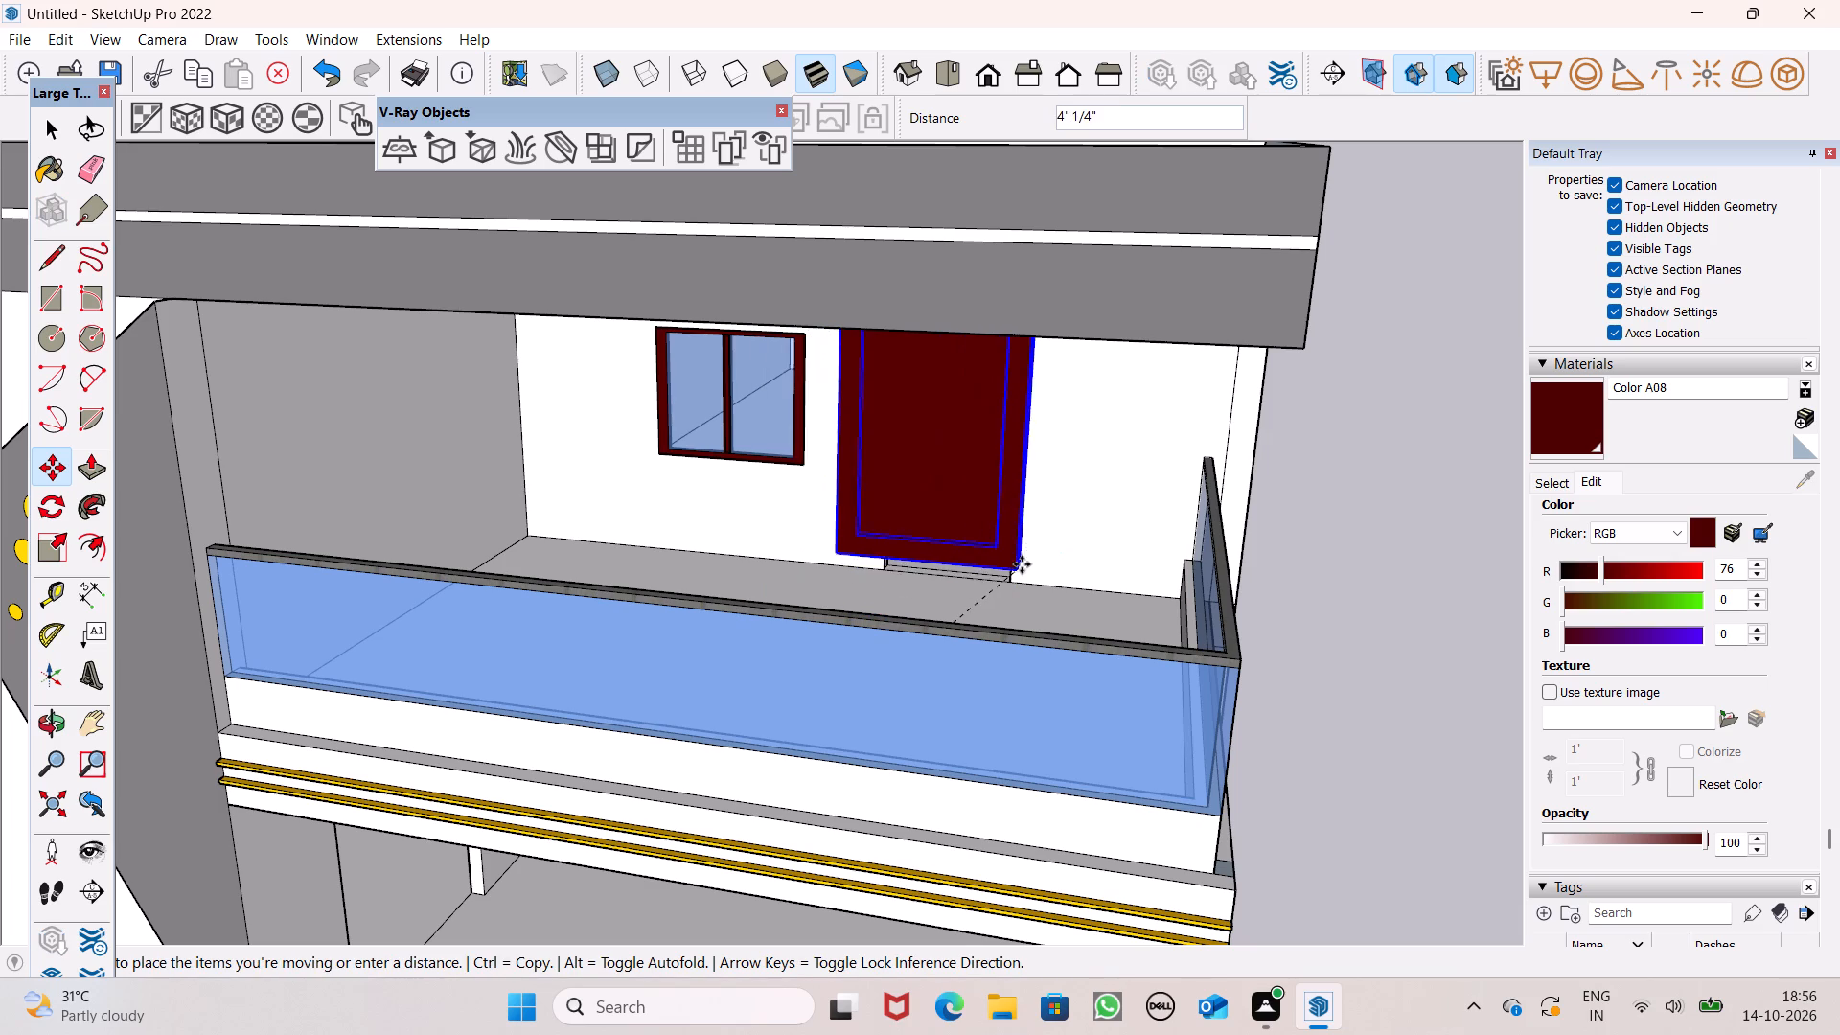
left_click_drag(1022, 564, 1013, 494)
scroll(1013, 494, "up", 6)
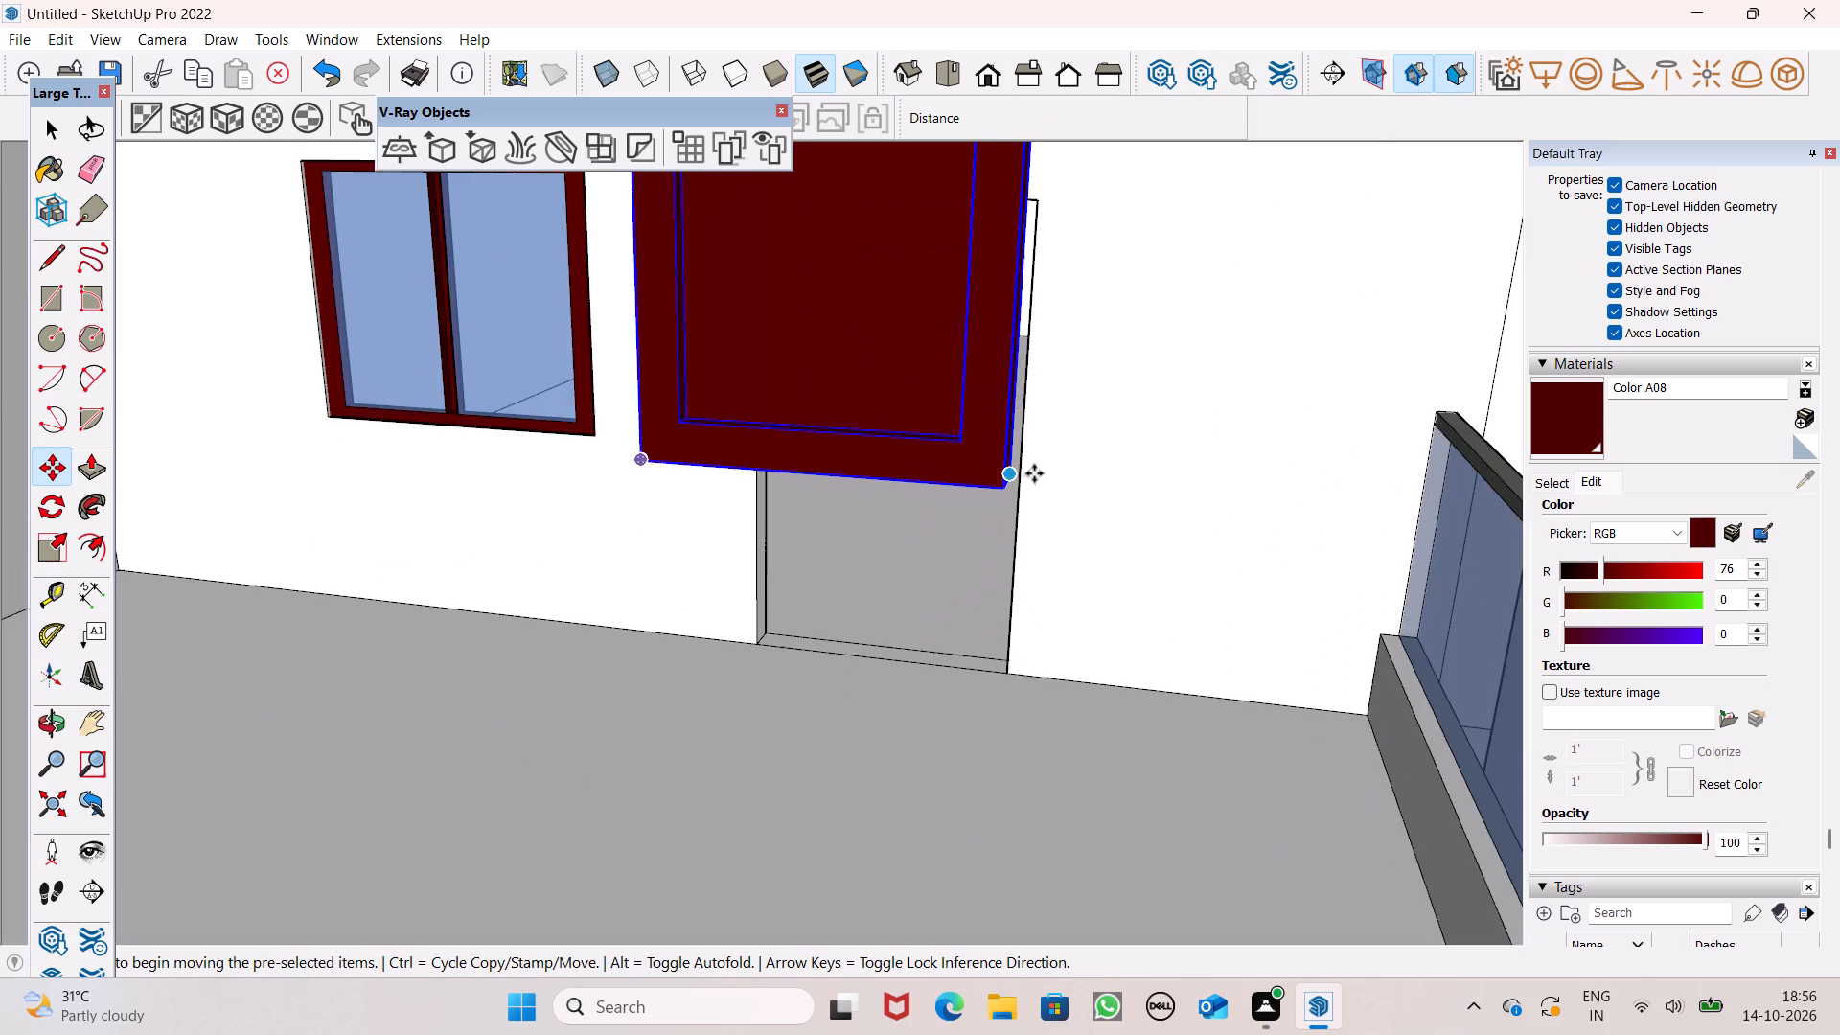
scroll(1036, 473, "up", 4)
scroll(1036, 473, "down", 1)
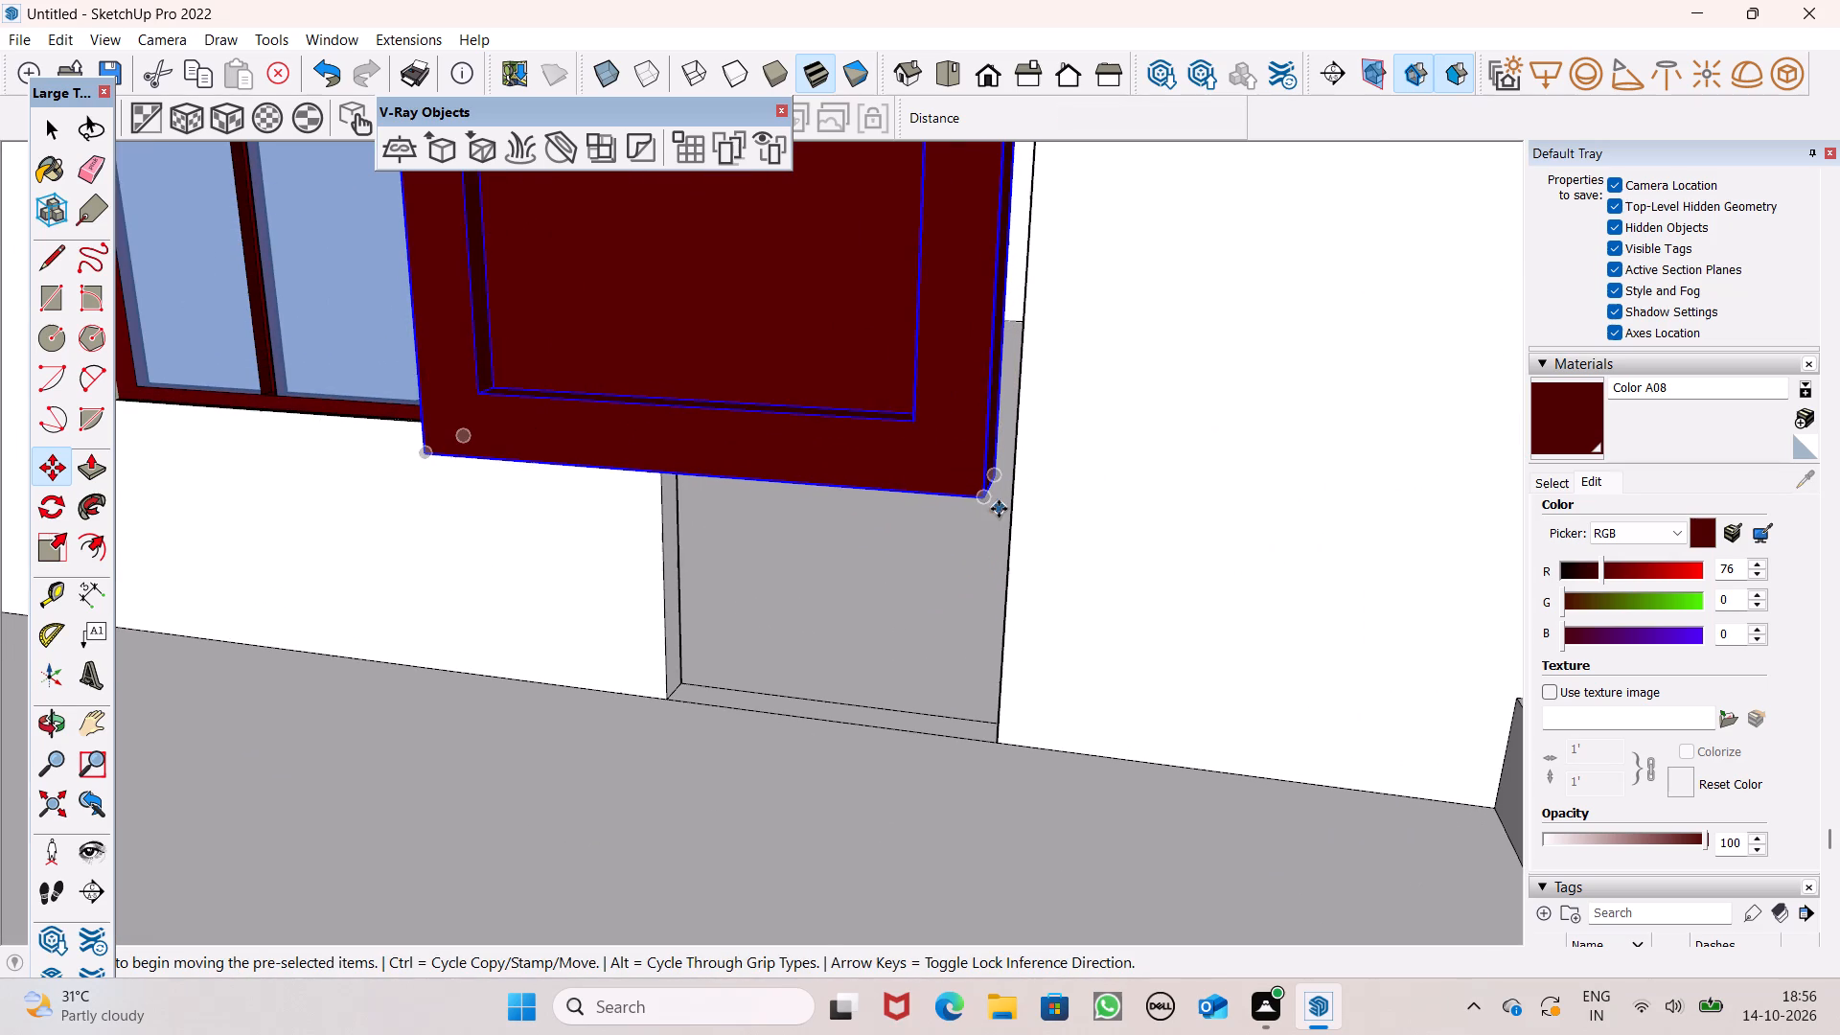
left_click_drag(990, 507, 1005, 746)
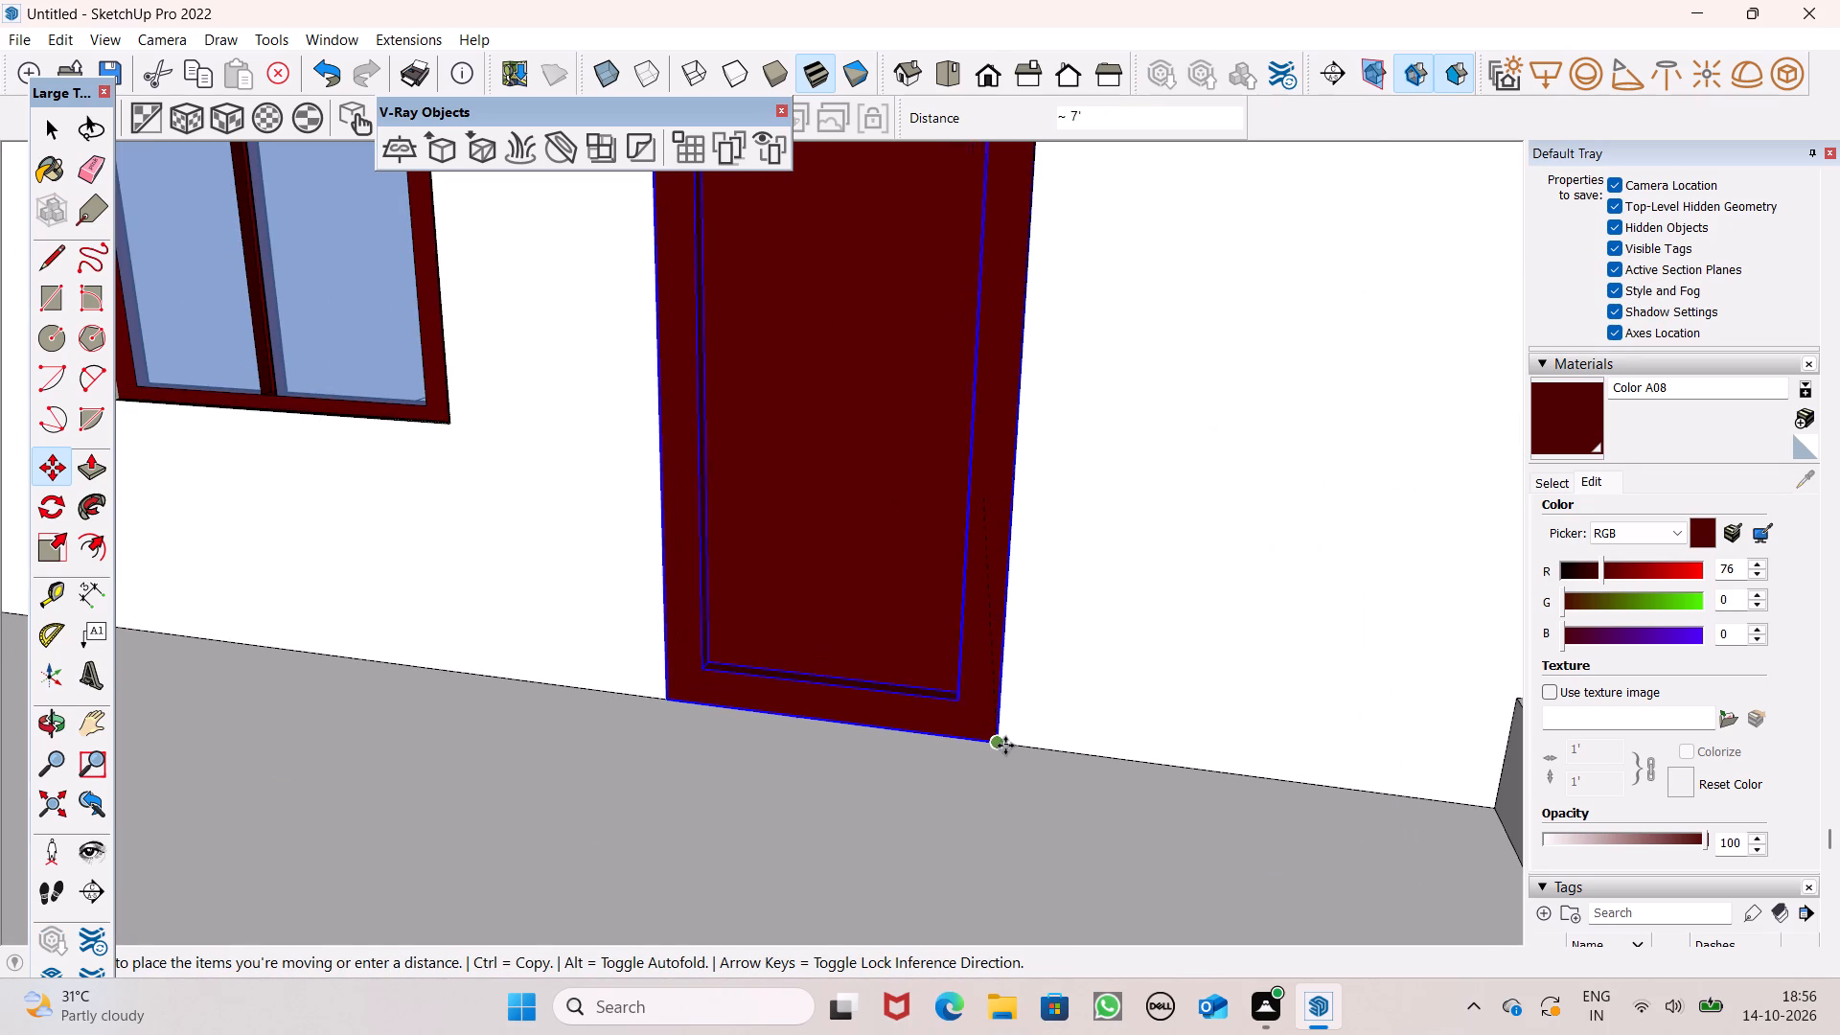
left_click_drag(1005, 746, 1023, 728)
Shift the balcony door about 2 9/16" by its lower corner so it meets the floor edge of the opening, and deselect it.
middle_click_drag(1029, 742, 1062, 728)
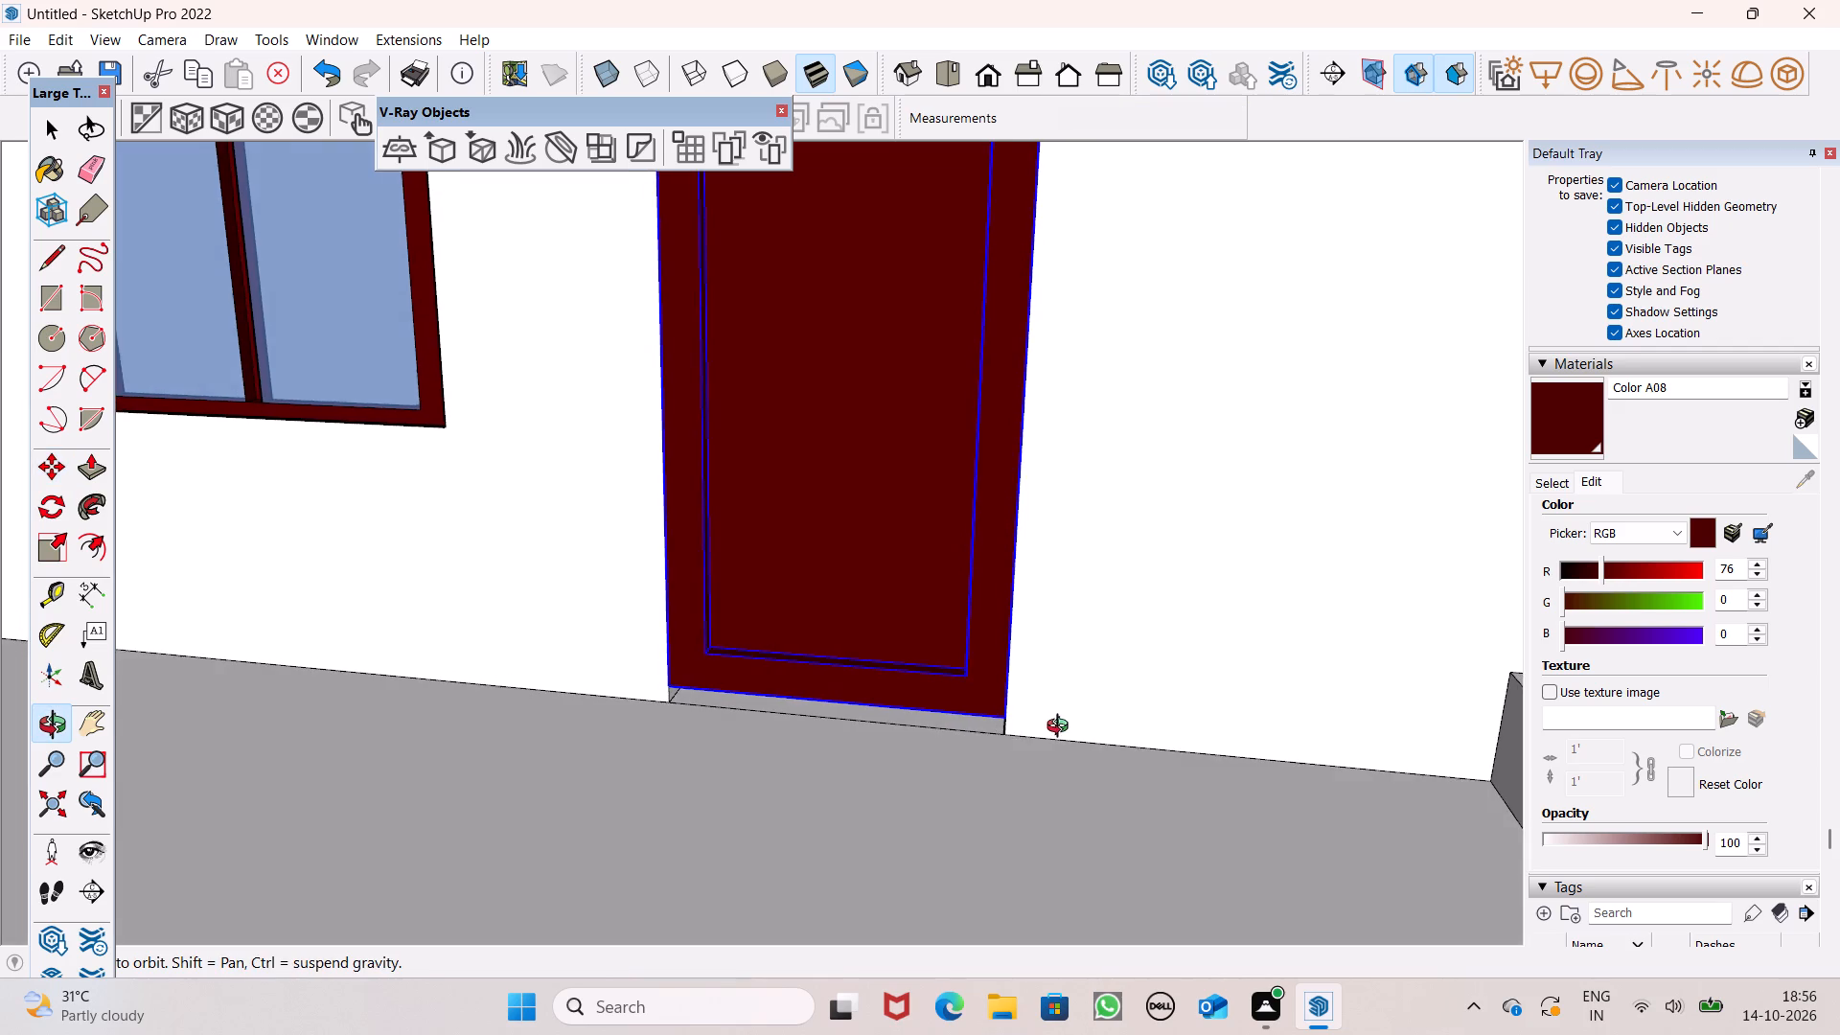
middle_click_drag(1062, 728, 1064, 727)
scroll(1025, 730, "up", 5)
left_click_drag(995, 712, 994, 734)
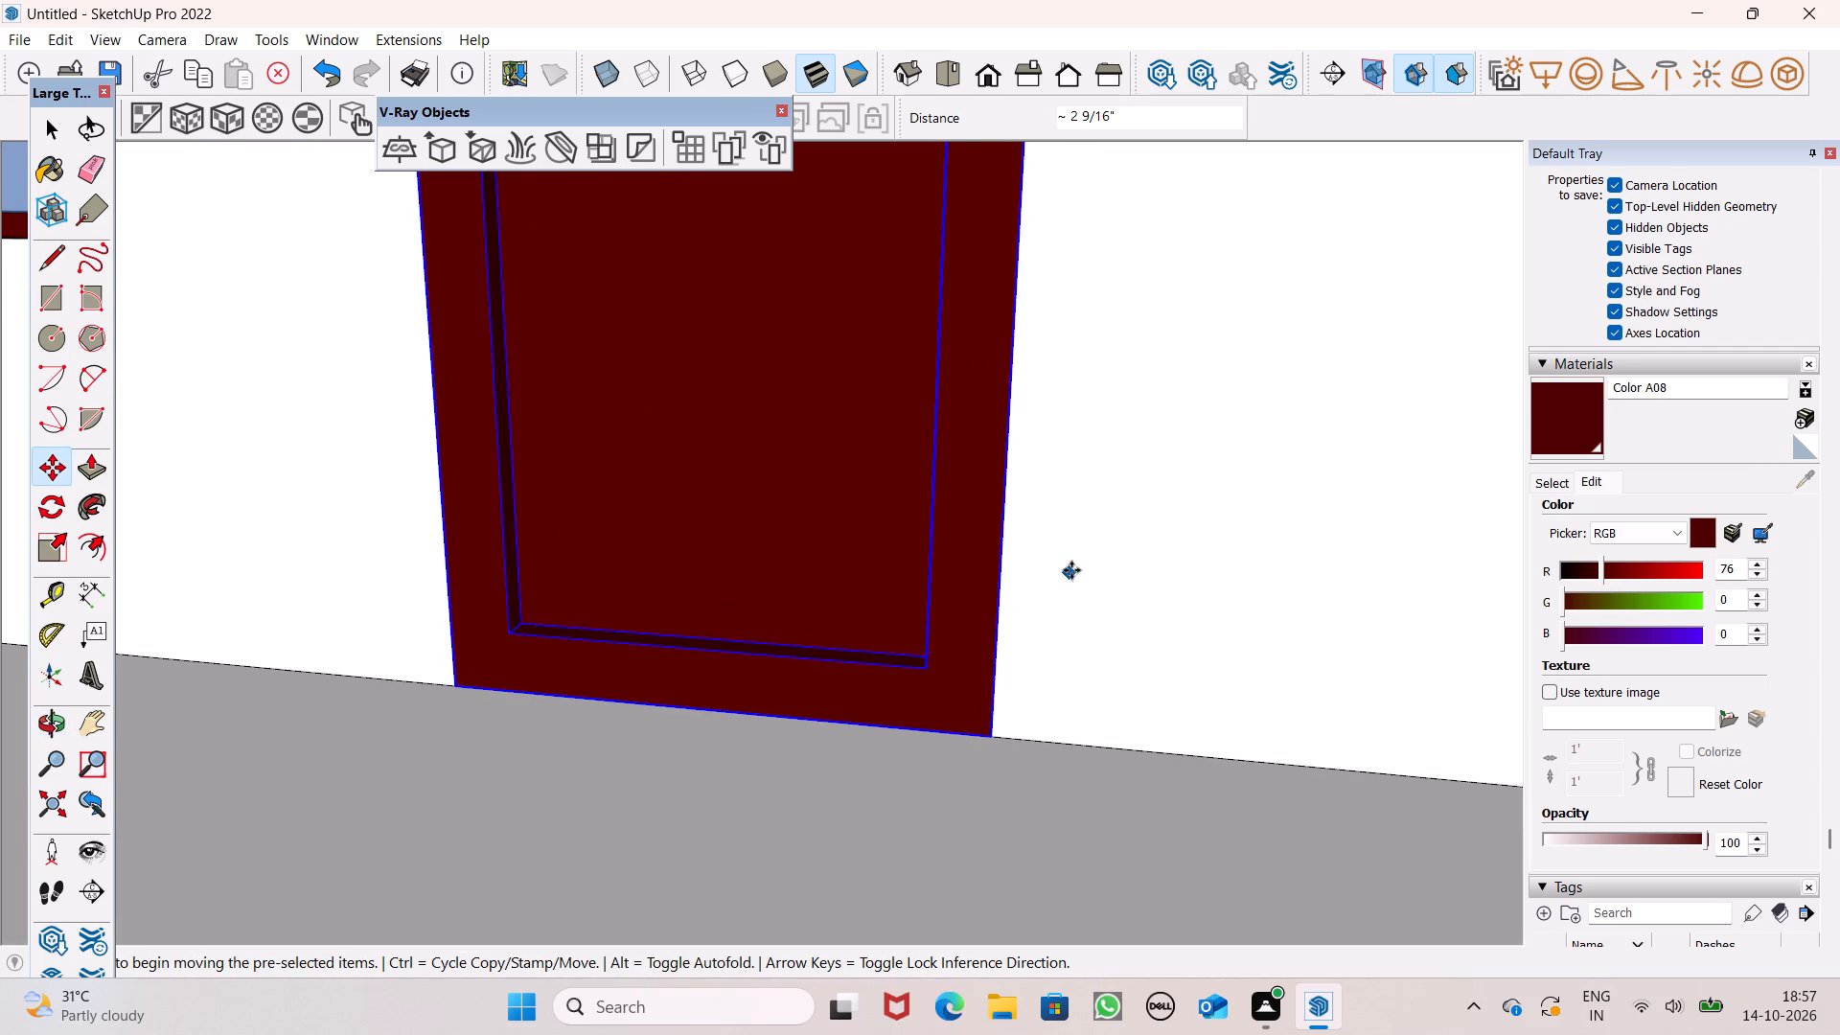
scroll(1071, 570, "down", 5)
key("space")
key("space")
scroll(1081, 444, "down", 1)
scroll(1126, 448, "up", 1)
scroll(1126, 427, "down", 5)
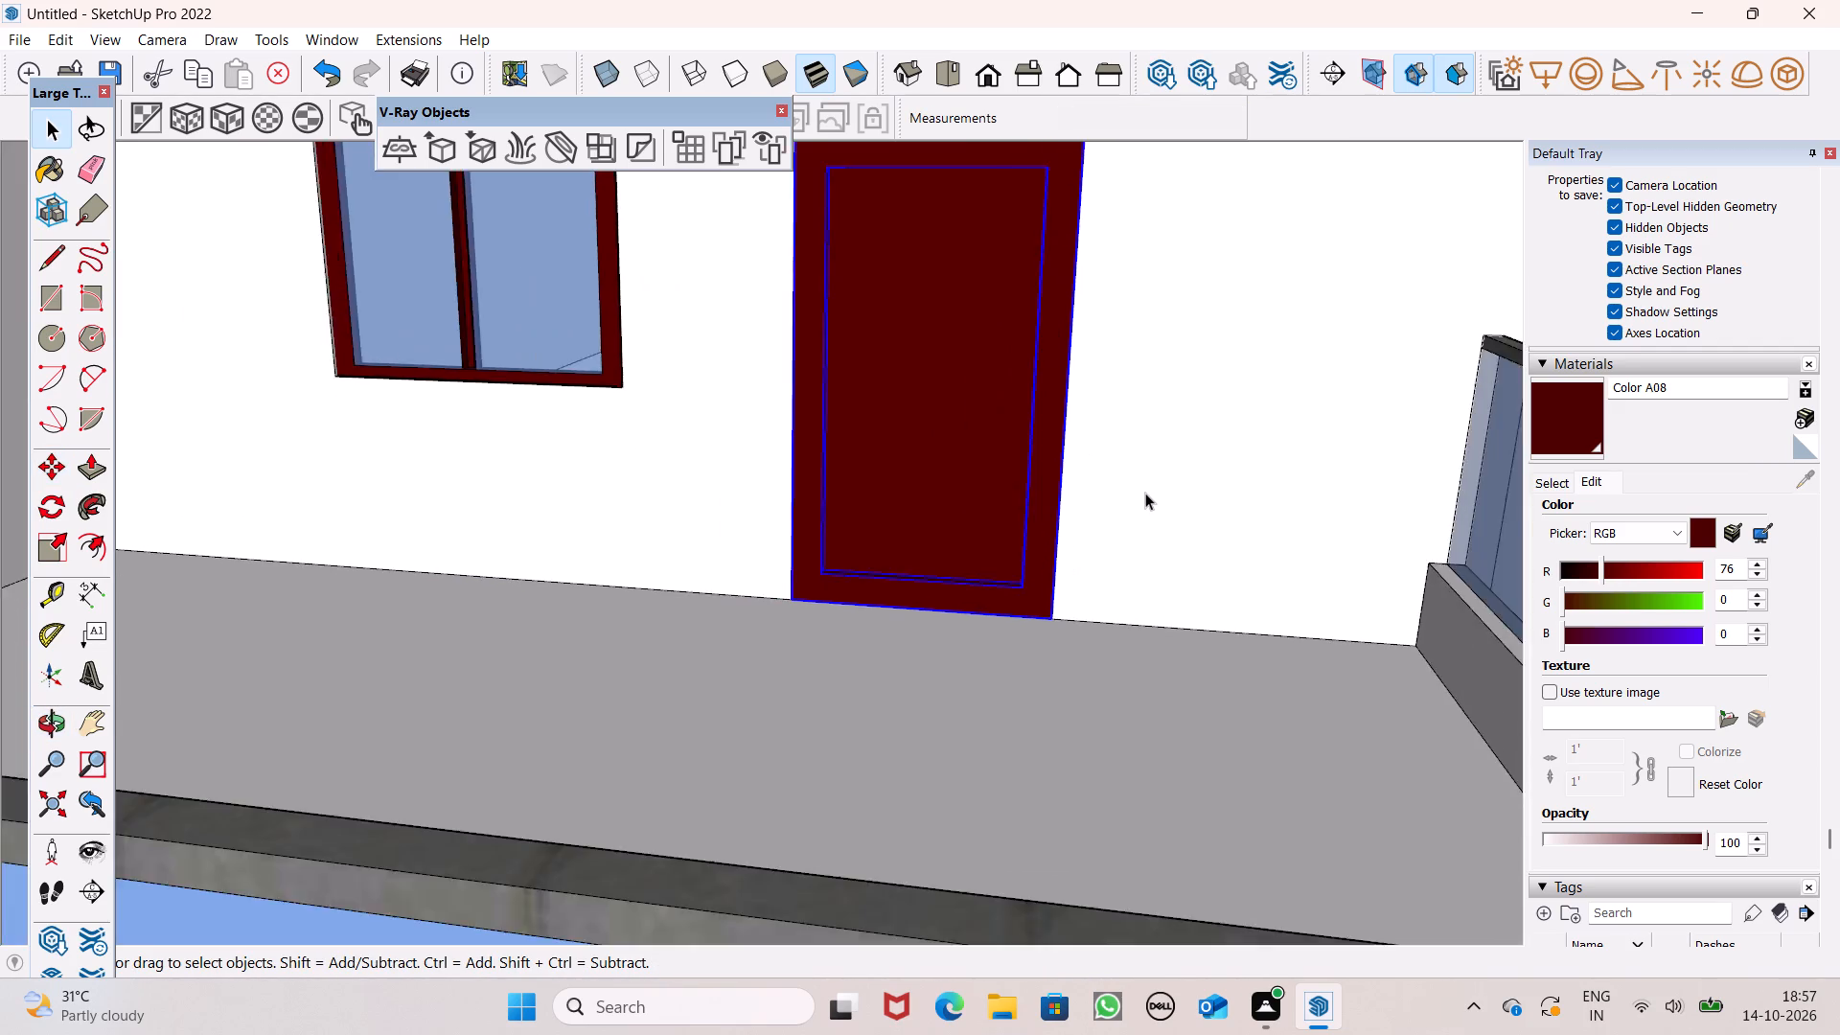
scroll(1145, 493, "down", 15)
key("space")
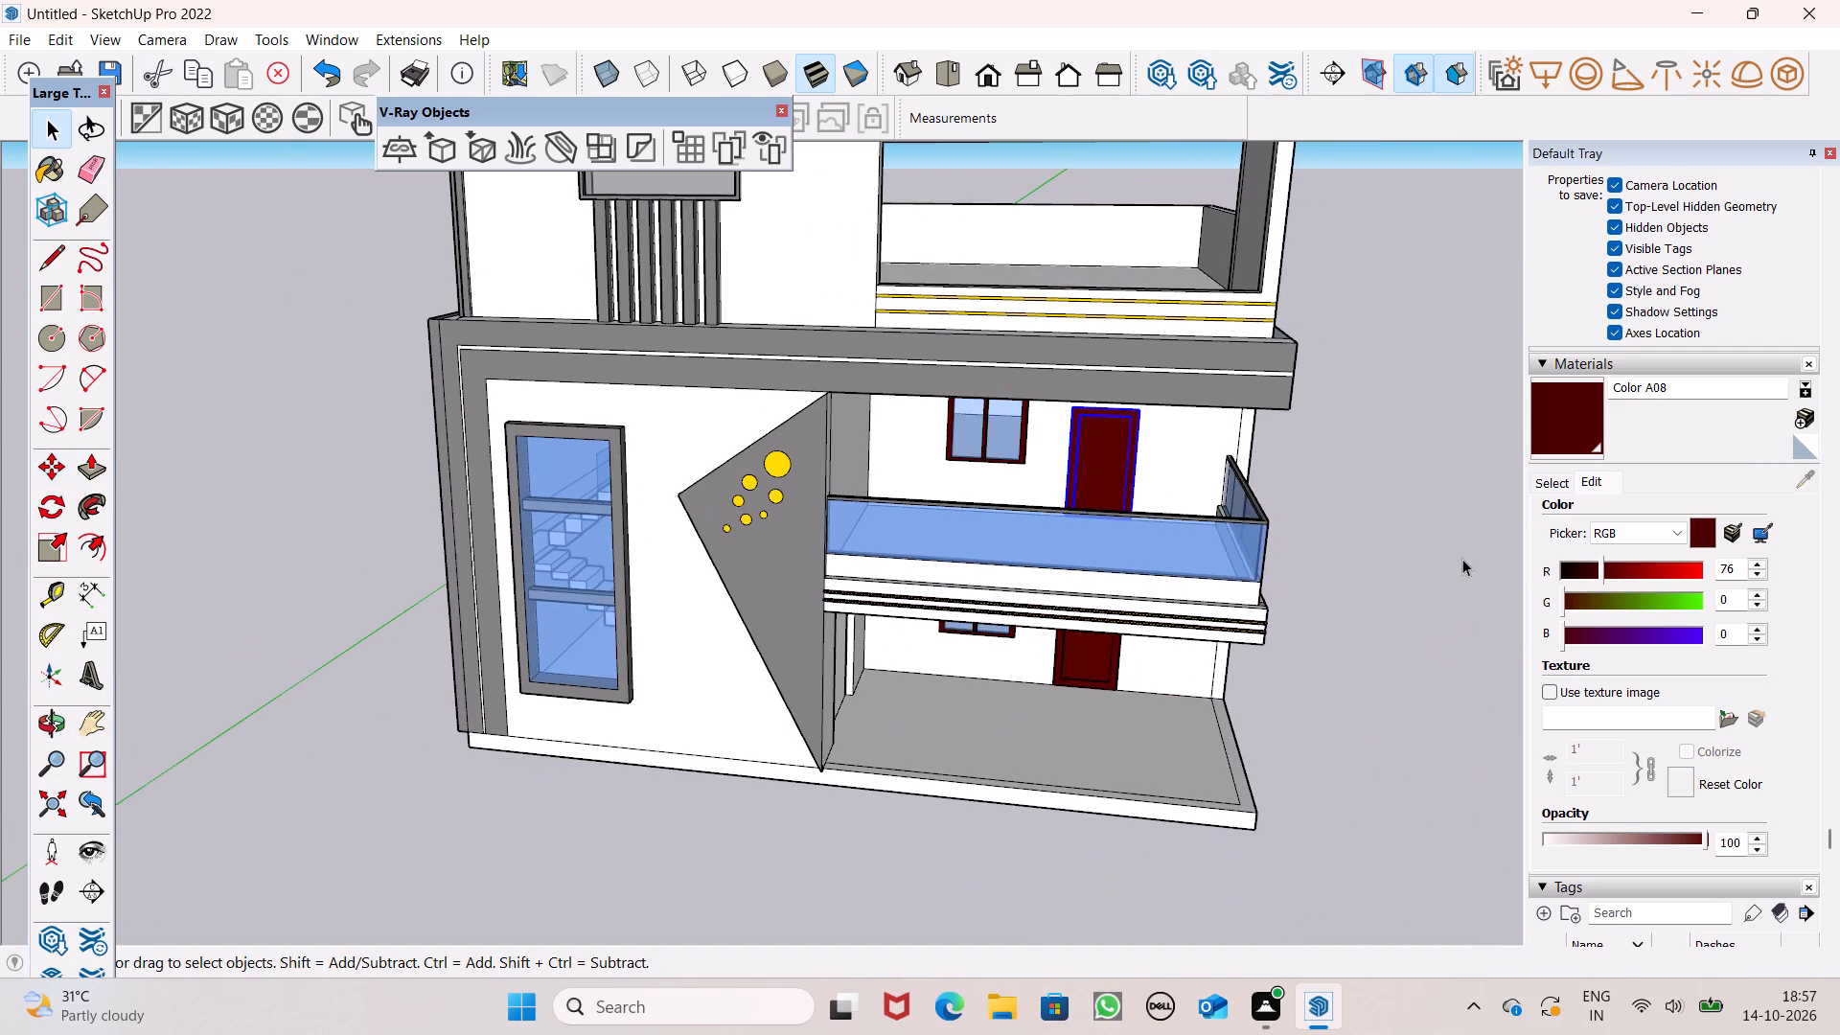
left_click(1464, 559)
Switch the material library to the Landscaping, Fencing and Vegetation collection and browse its ground-cover textures.
scroll(1259, 433, "down", 1)
scroll(1189, 516, "down", 5)
middle_click_drag(1199, 552, 1205, 534)
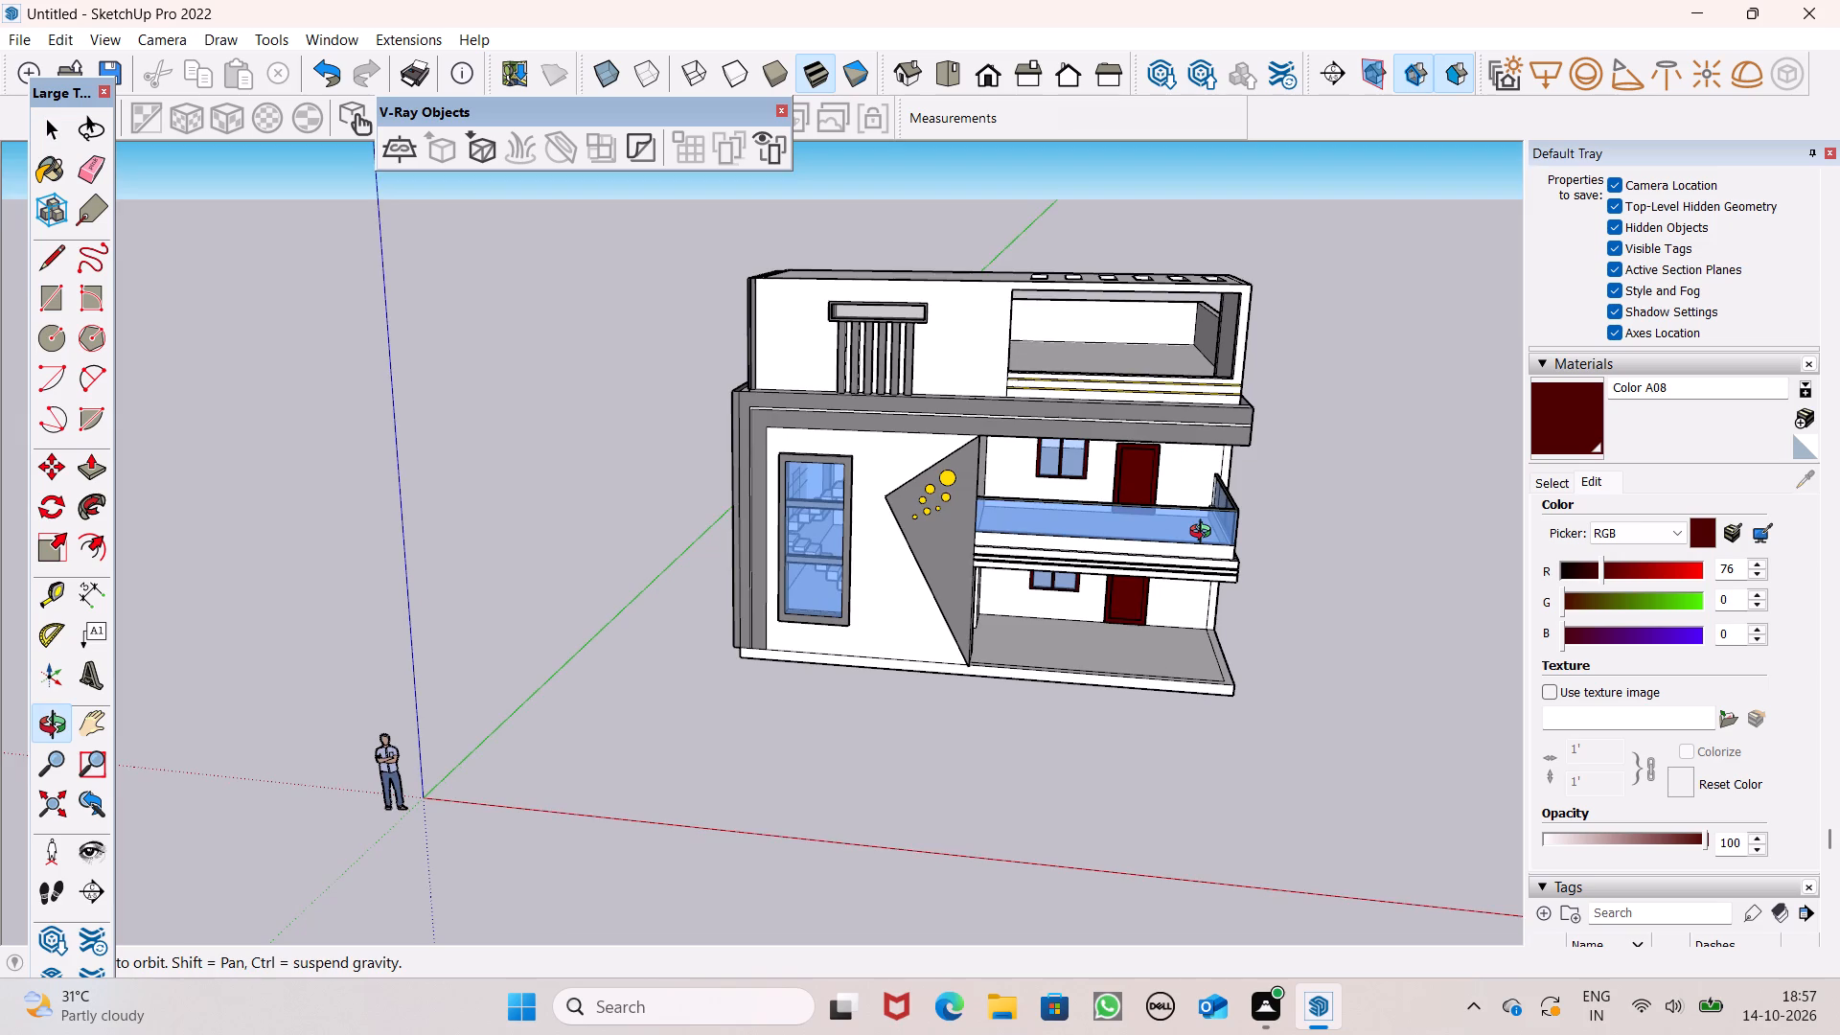
middle_click_drag(1205, 534, 1207, 531)
left_click(1534, 482)
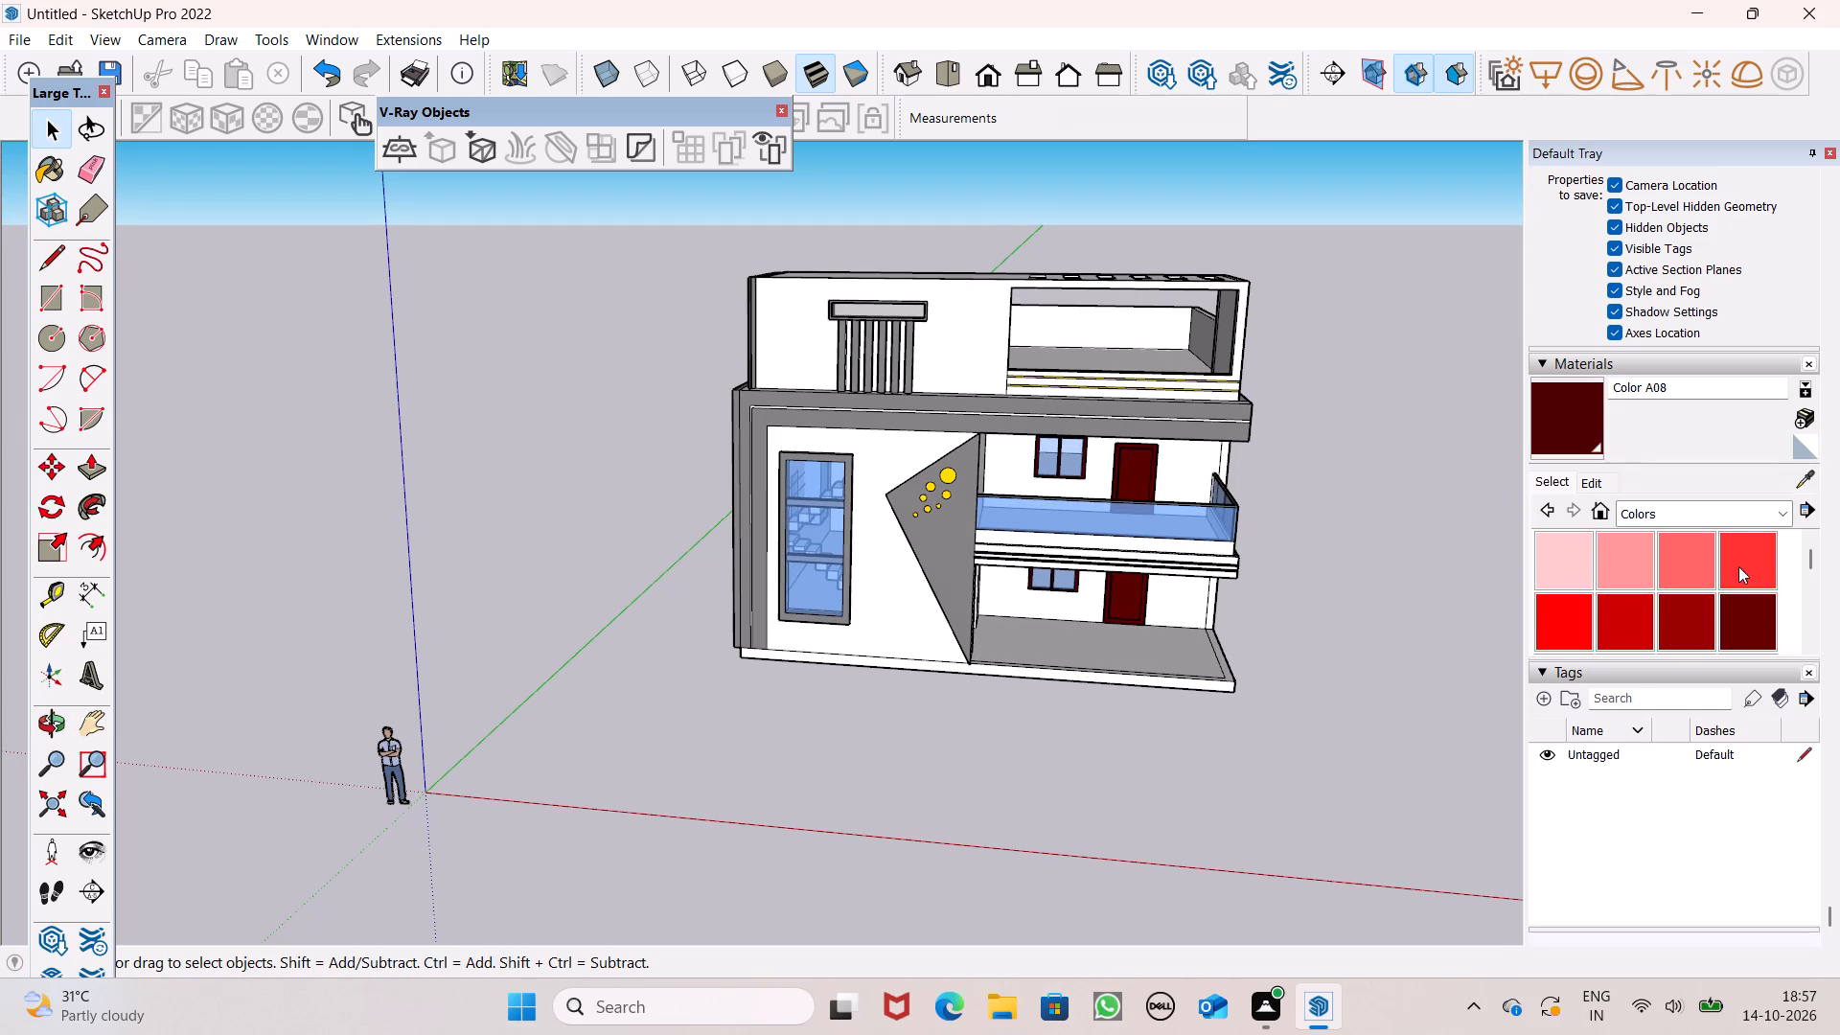
left_click(1737, 514)
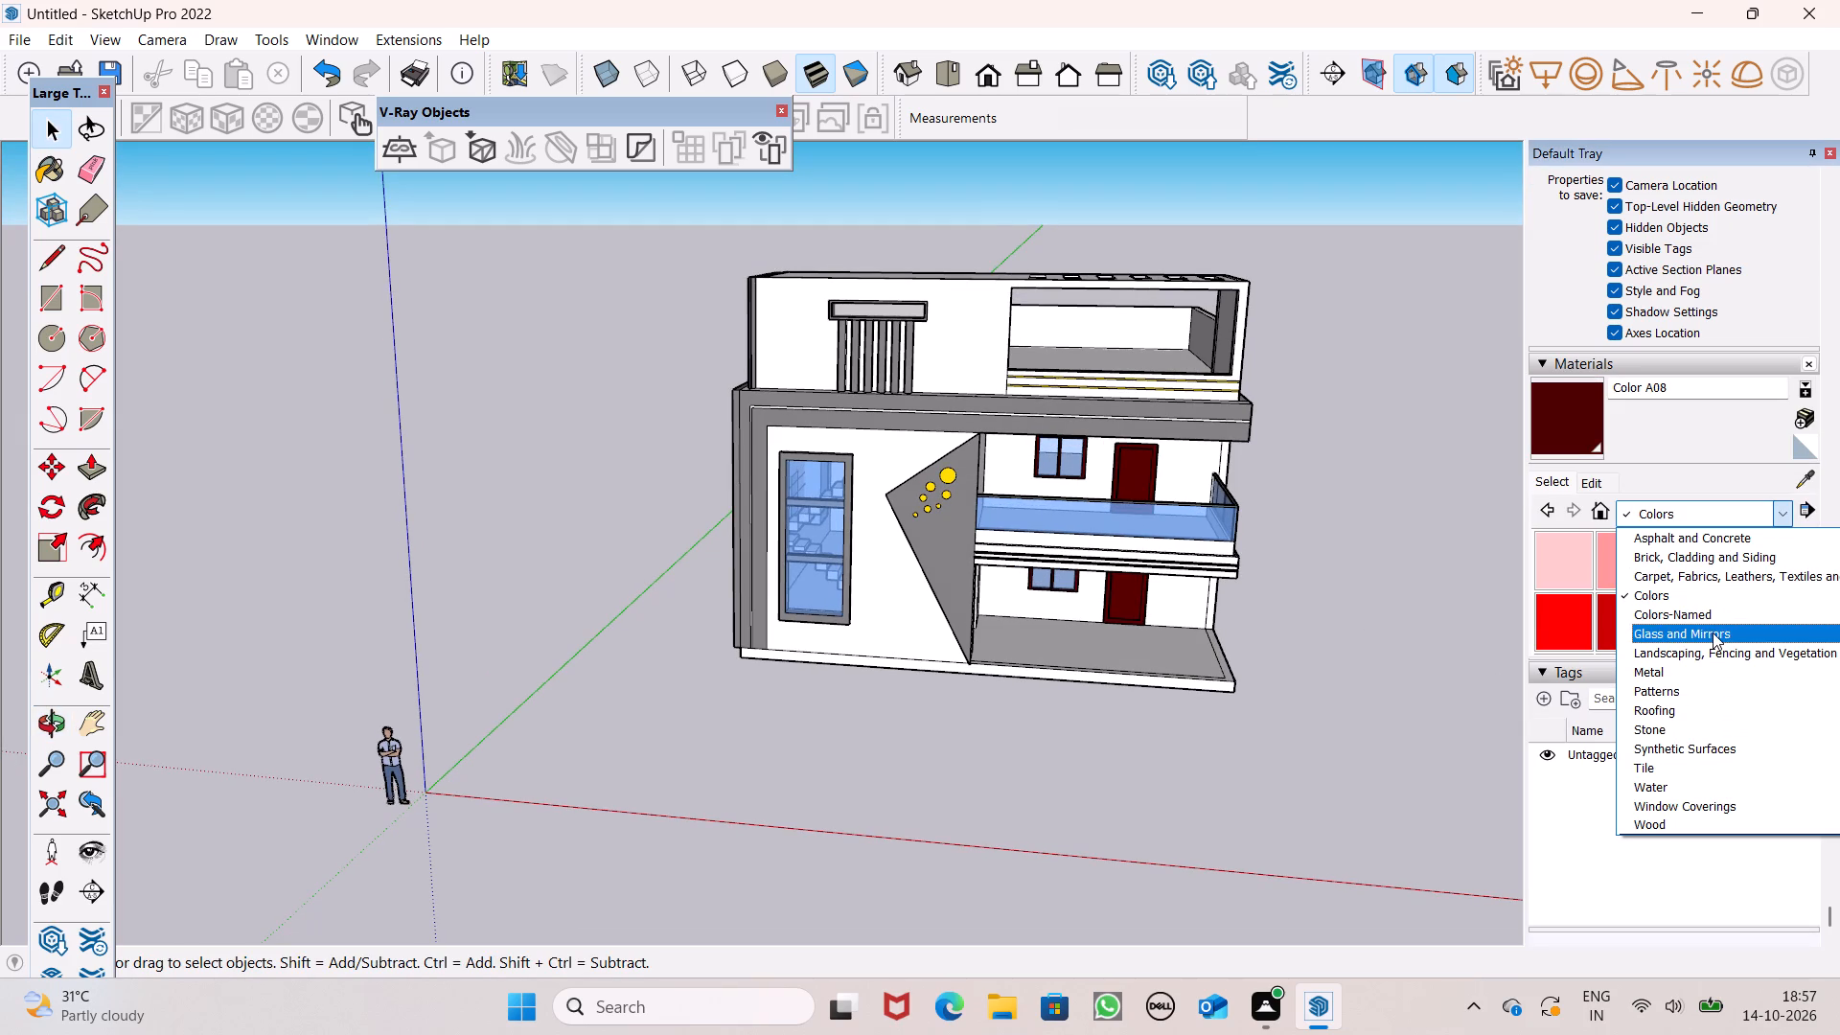
left_click(1725, 579)
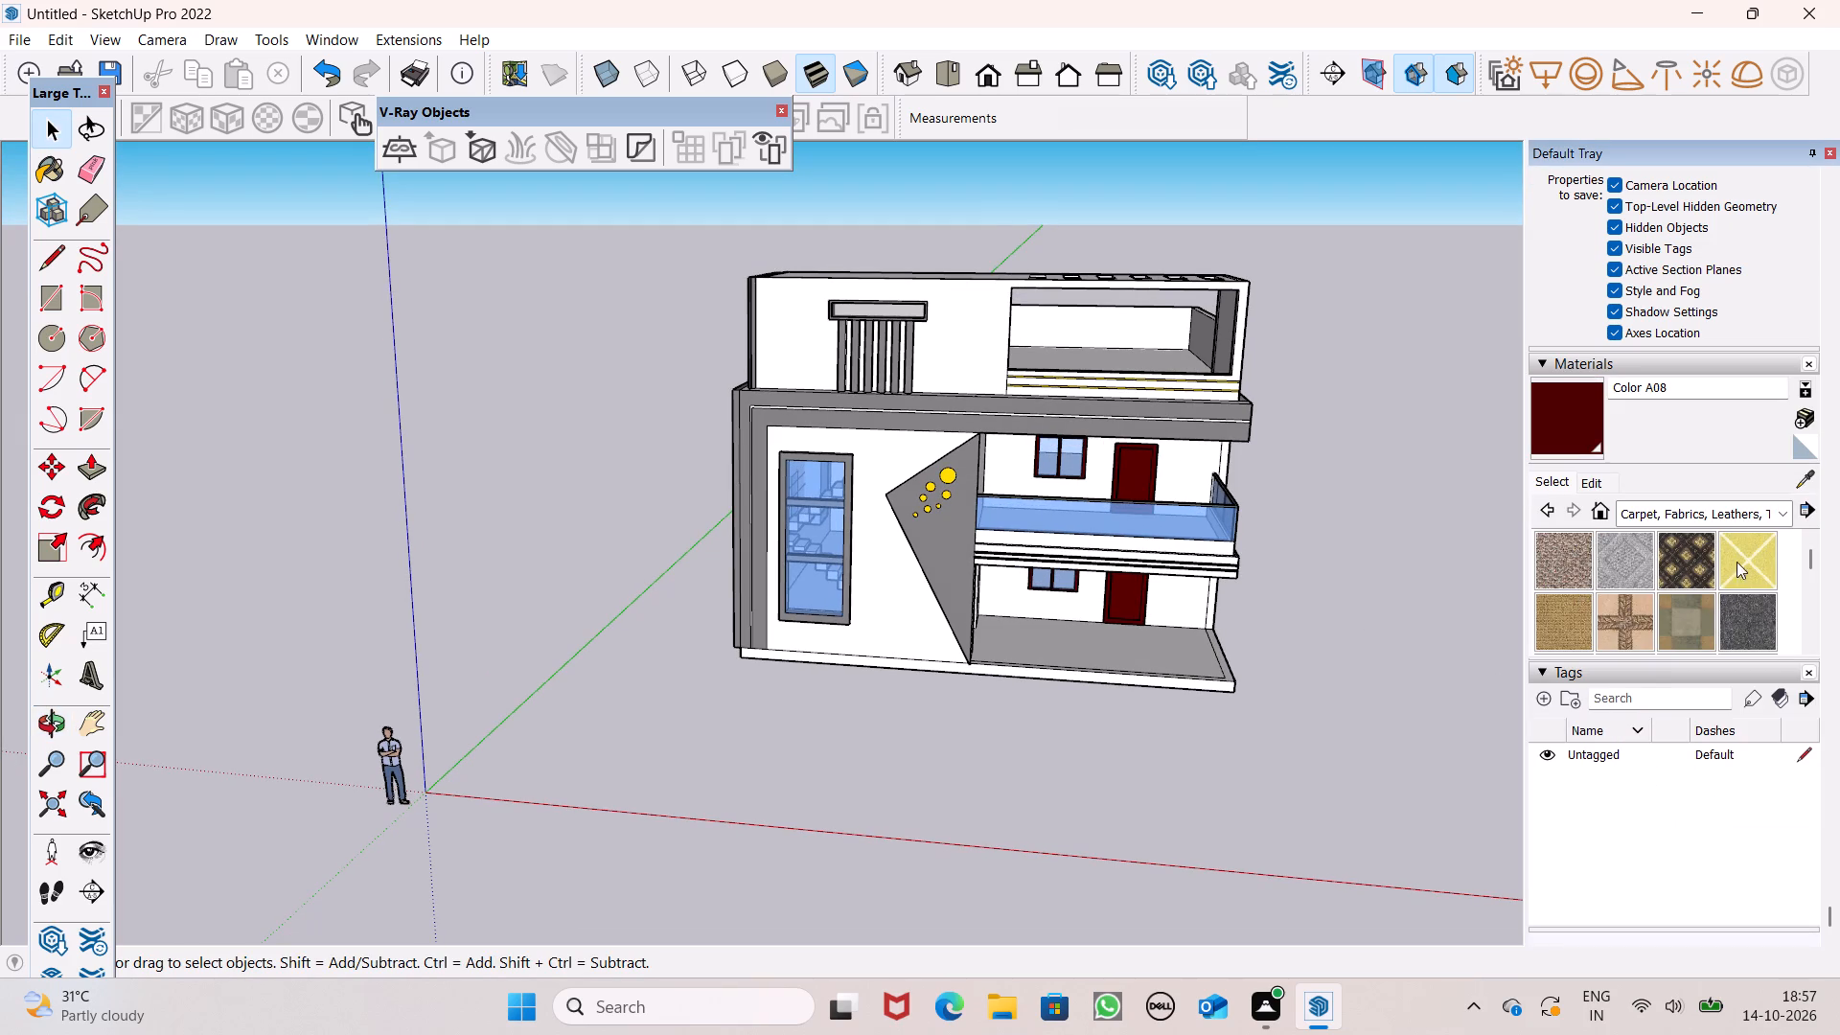
left_click(1736, 511)
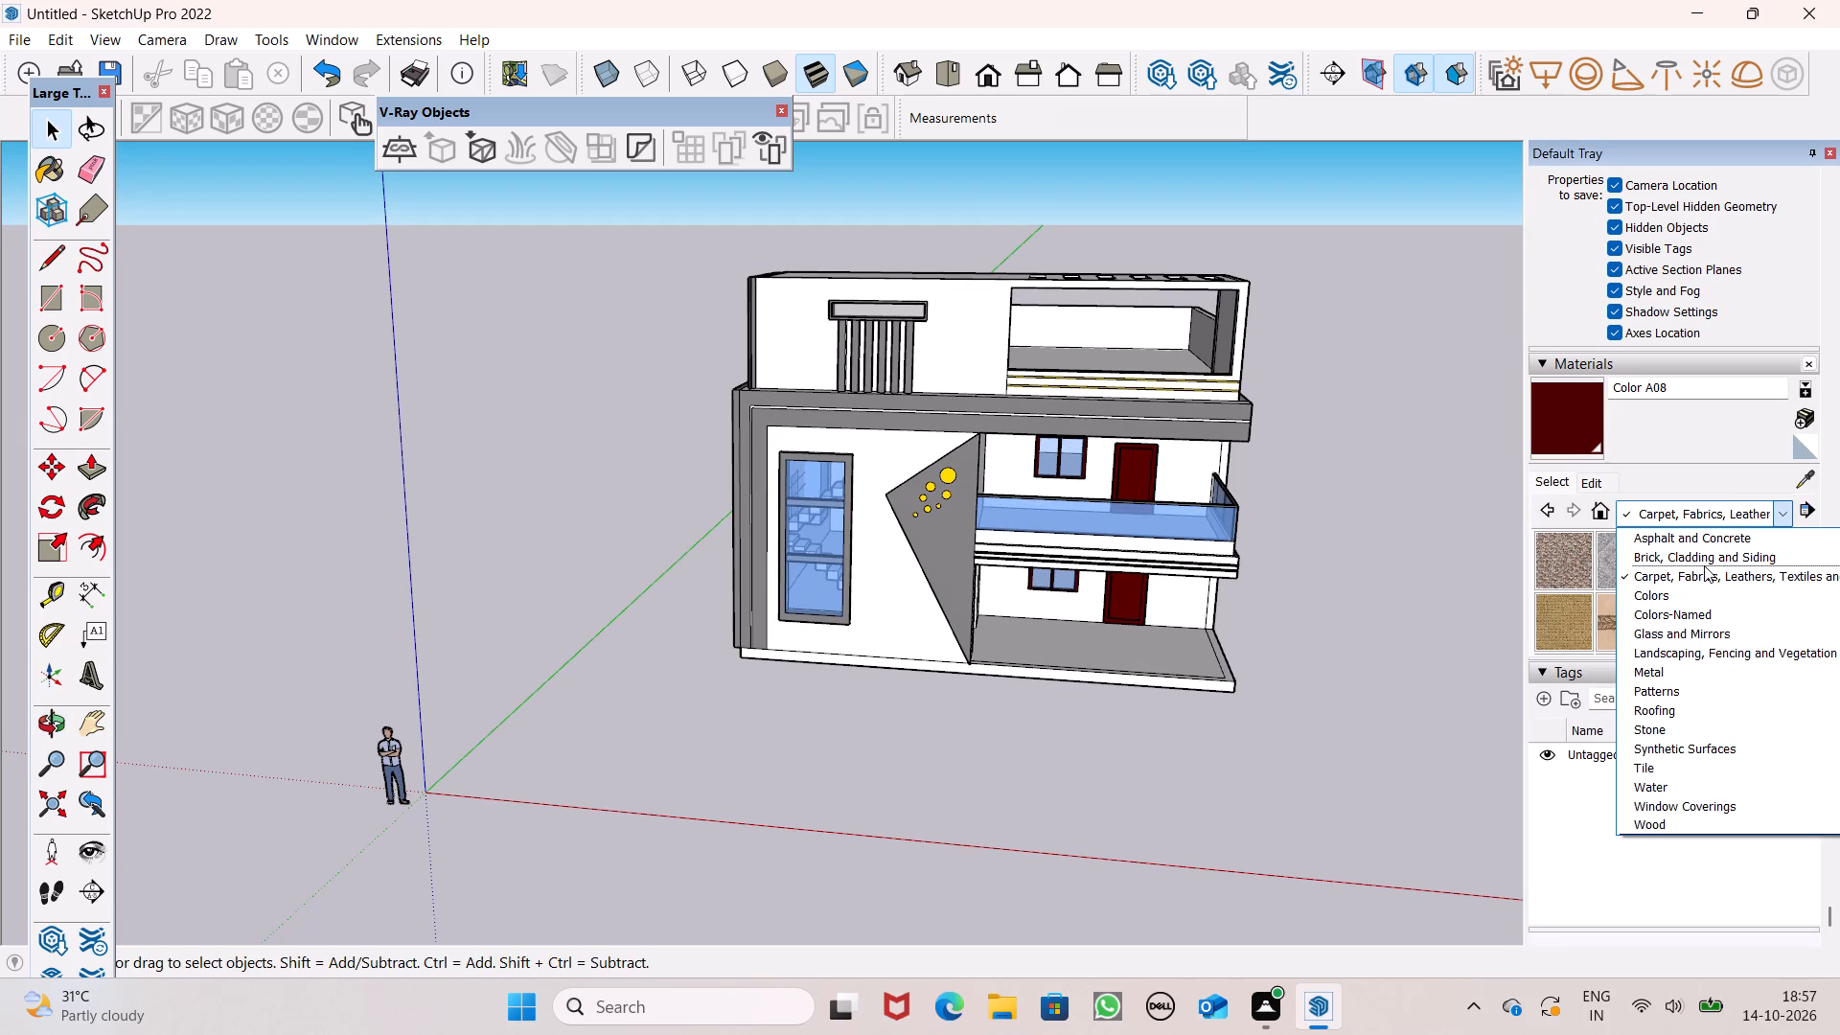
left_click(1684, 650)
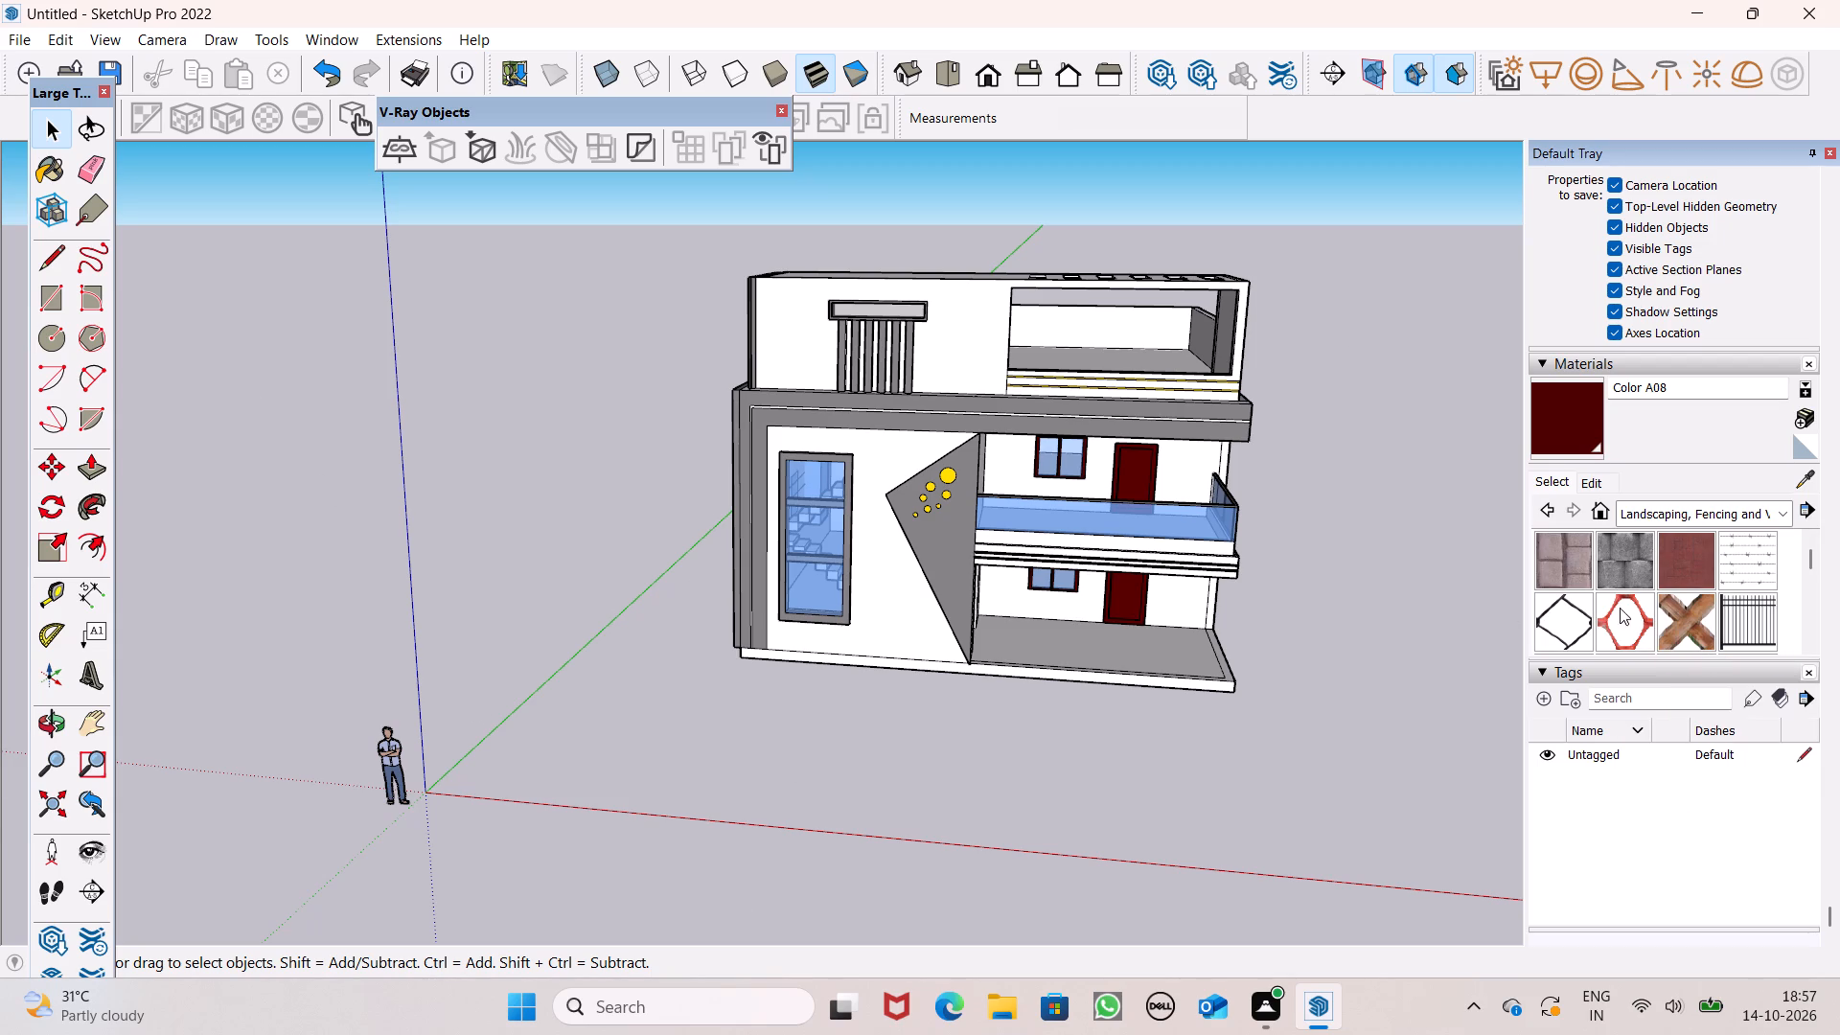
scroll(1620, 608, "down", 3)
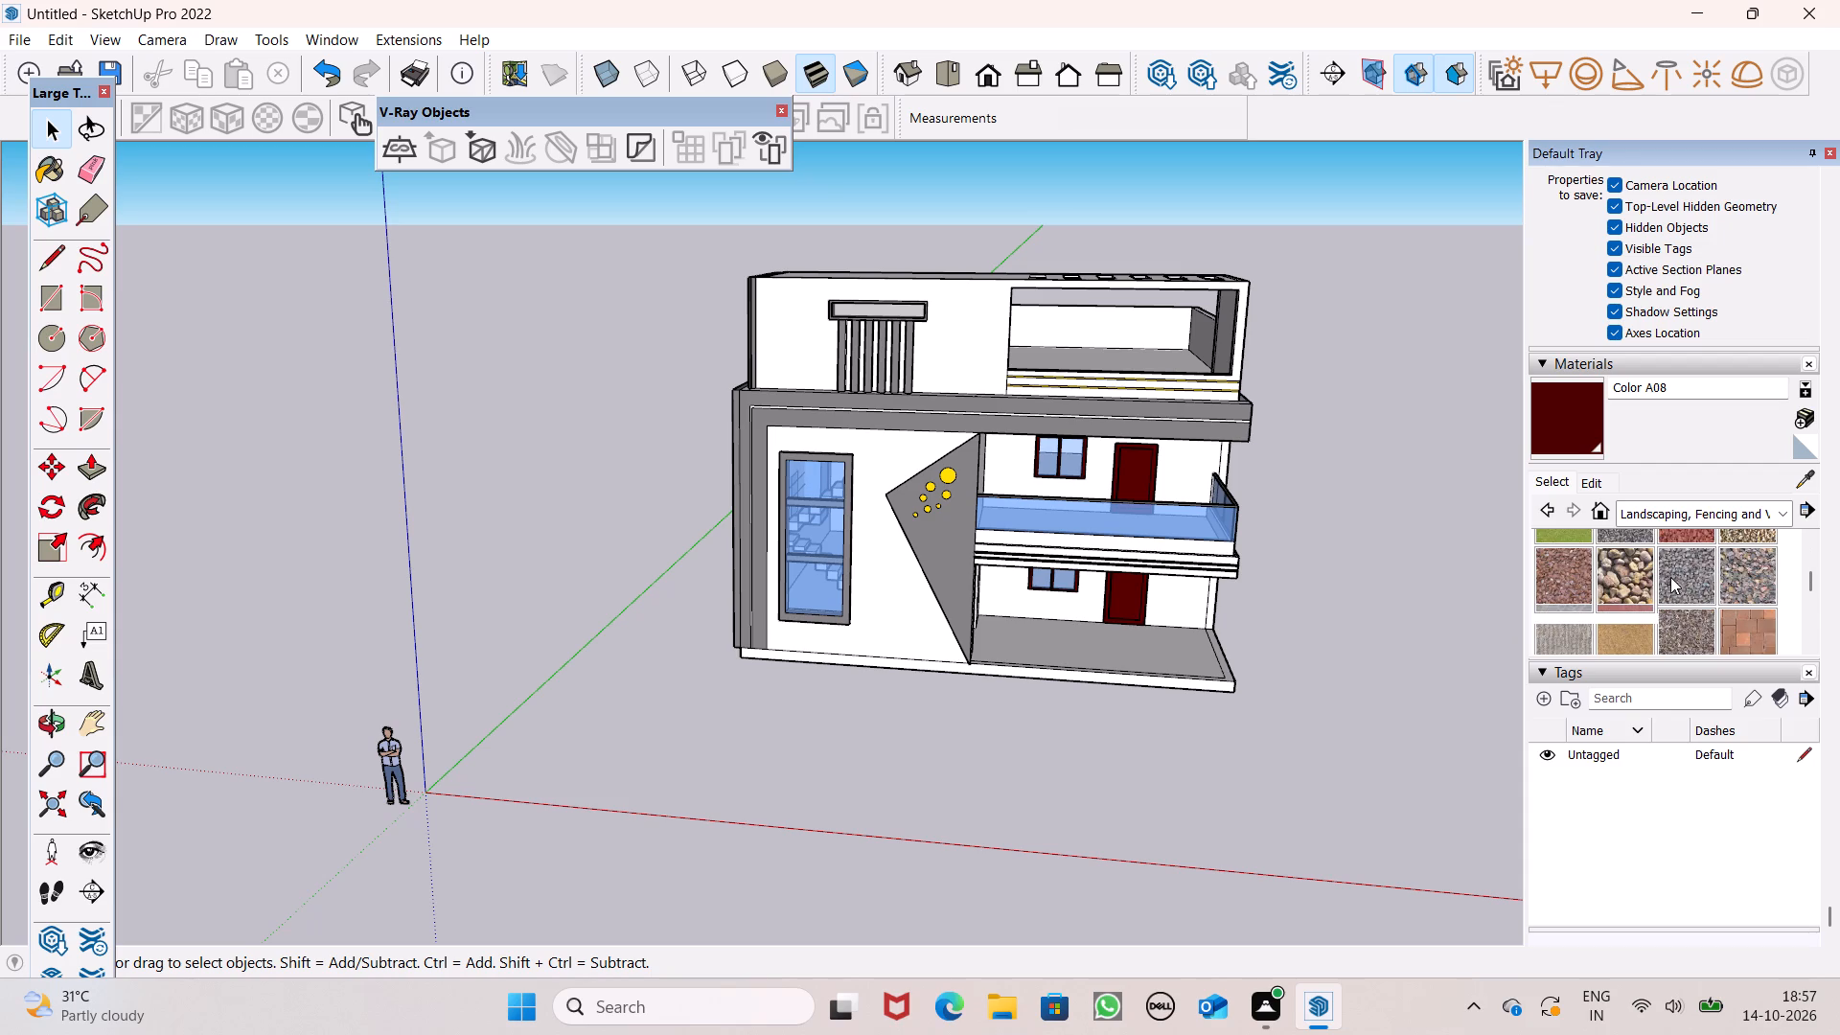
scroll(1670, 577, "down", 1)
scroll(1670, 577, "up", 2)
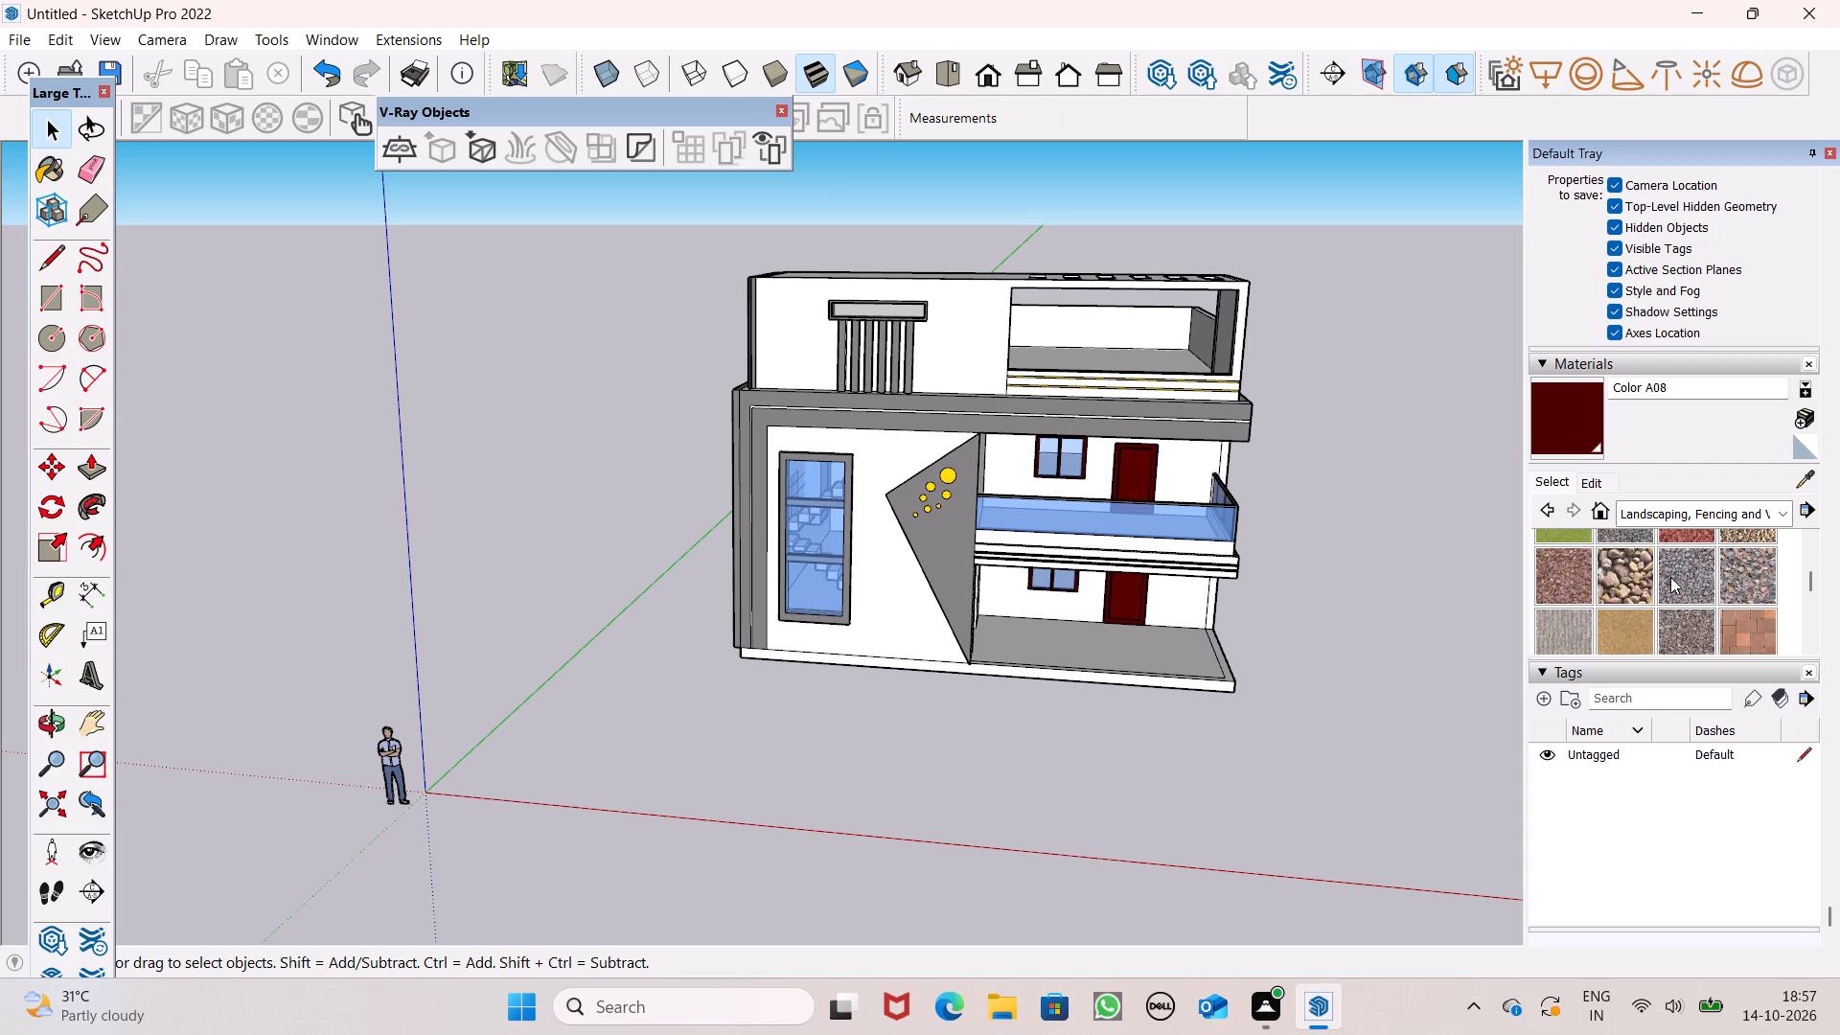
scroll(1670, 577, "up", 1)
scroll(1713, 584, "down", 3)
scroll(1713, 584, "up", 1)
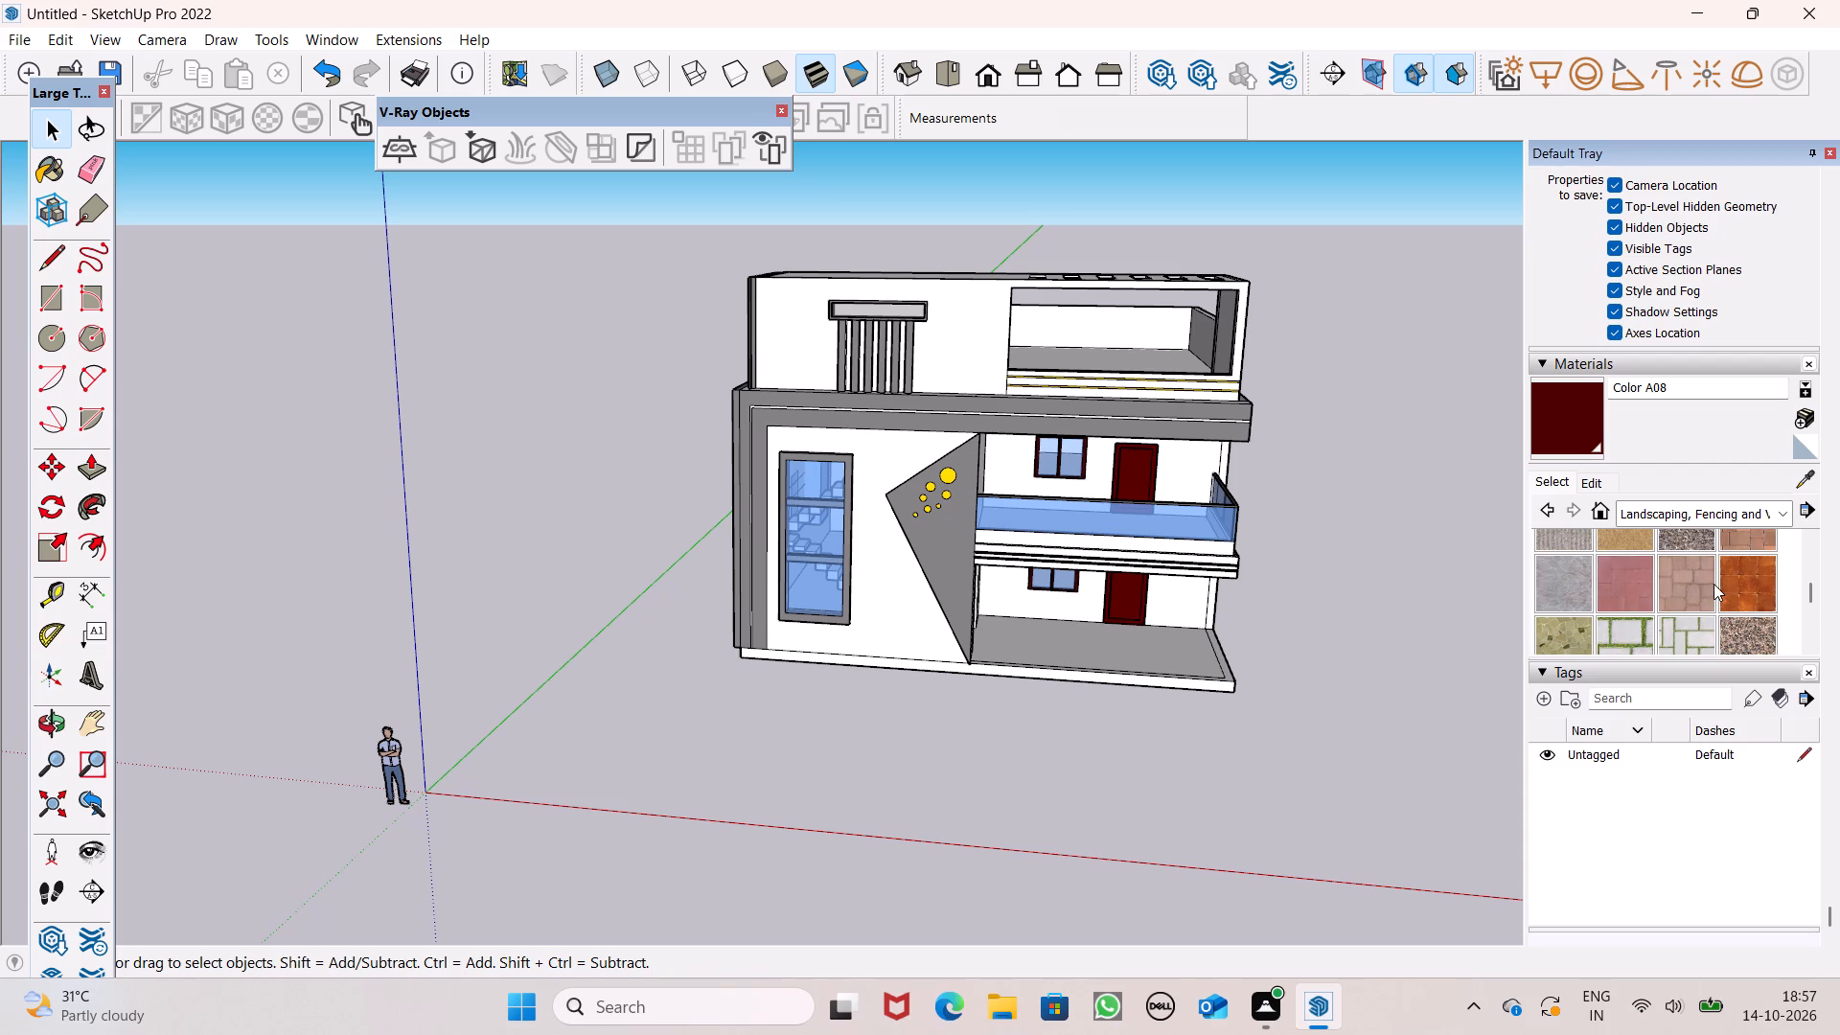
scroll(1720, 599, "up", 1)
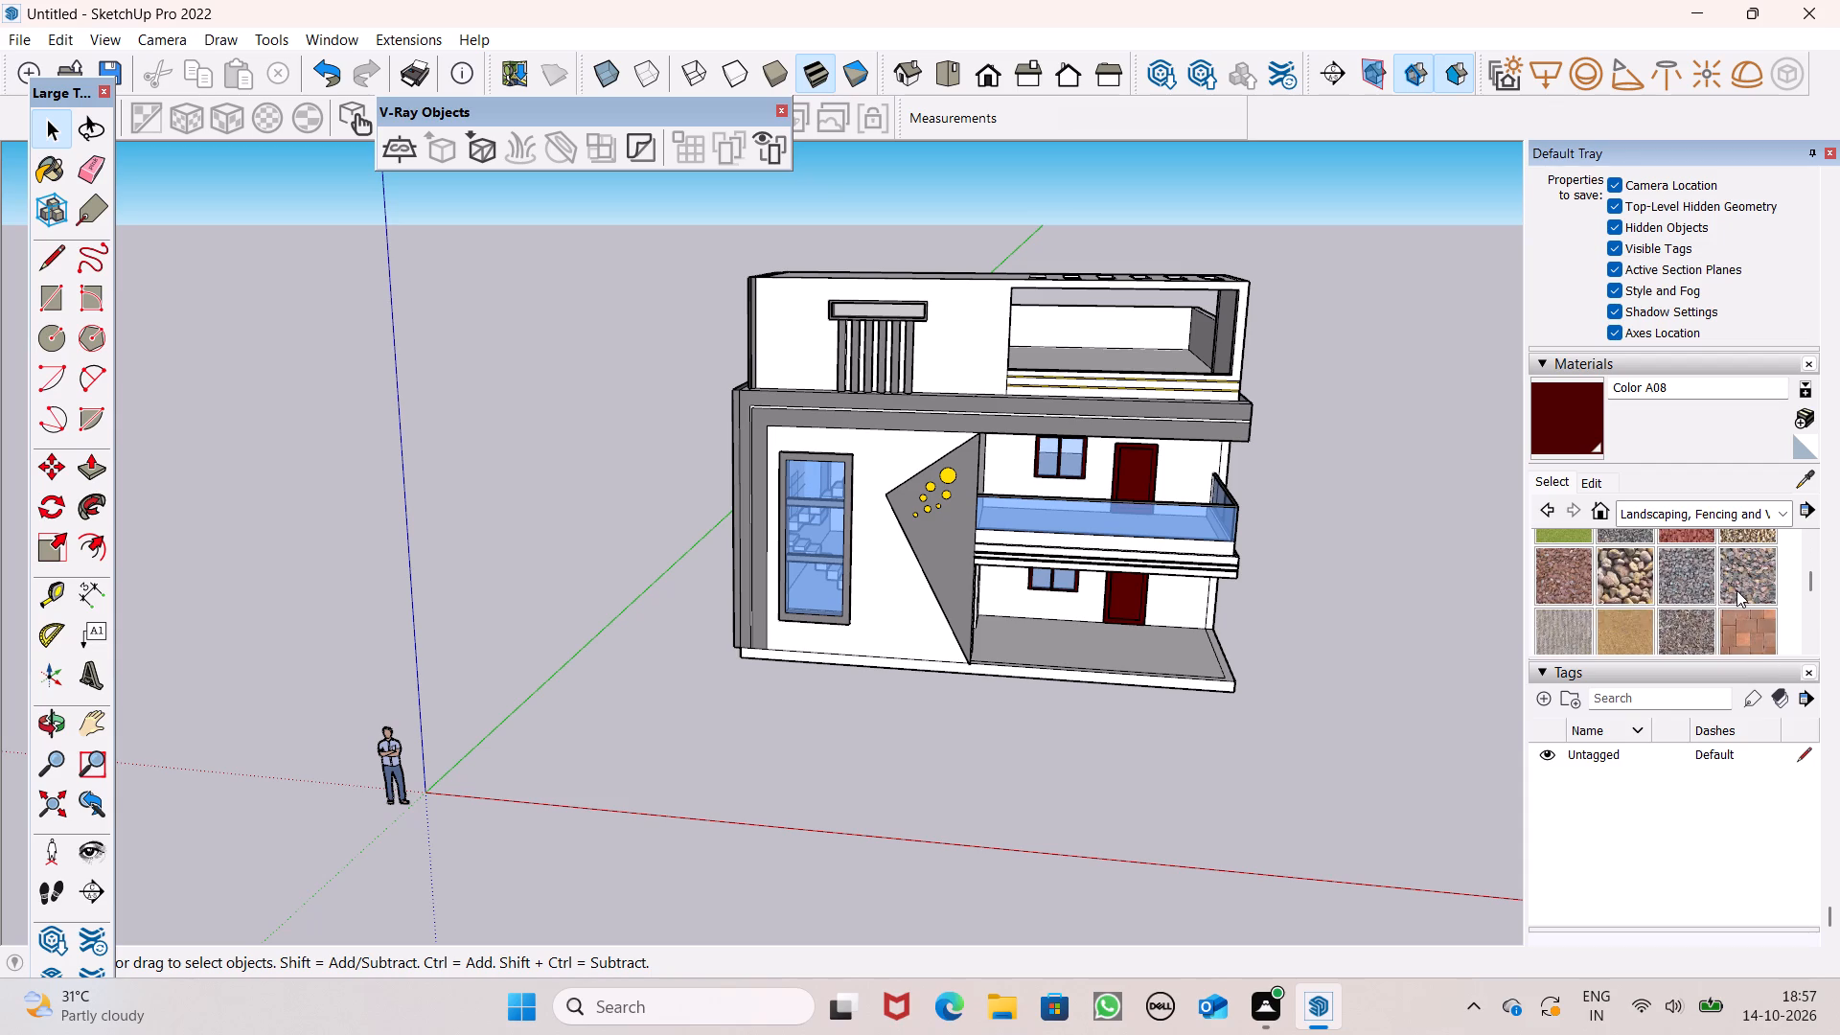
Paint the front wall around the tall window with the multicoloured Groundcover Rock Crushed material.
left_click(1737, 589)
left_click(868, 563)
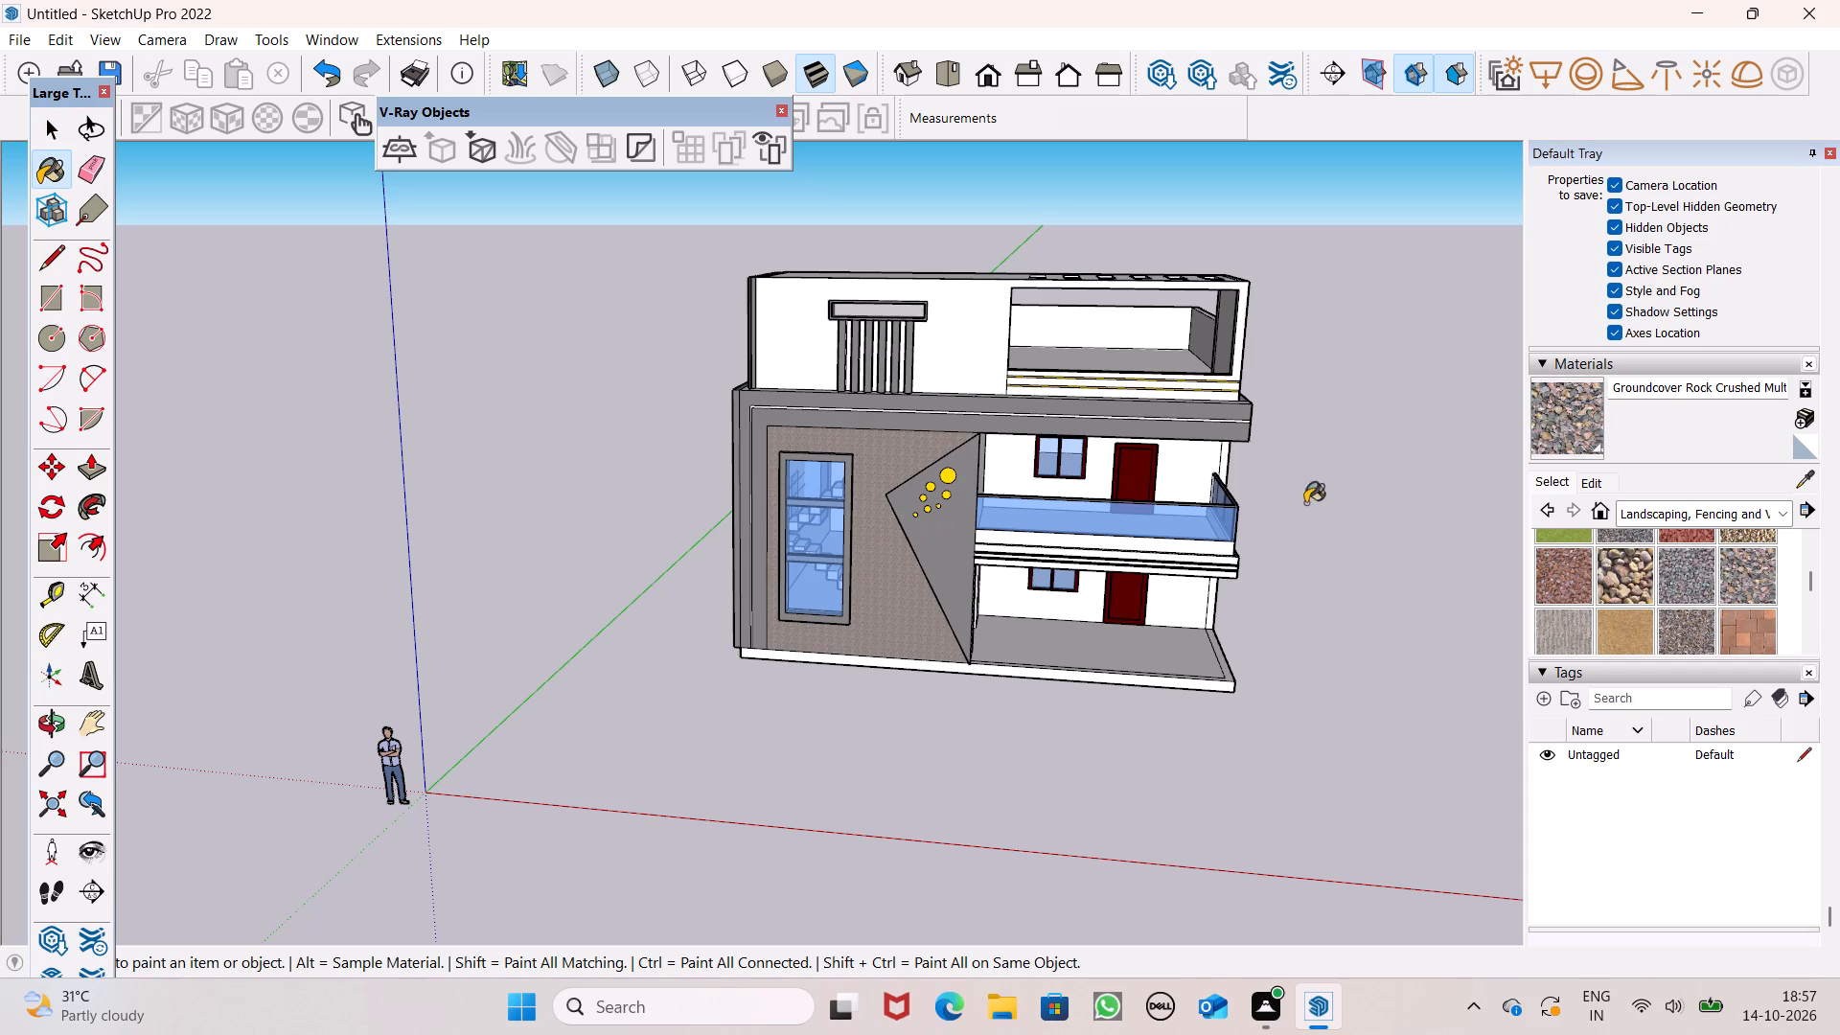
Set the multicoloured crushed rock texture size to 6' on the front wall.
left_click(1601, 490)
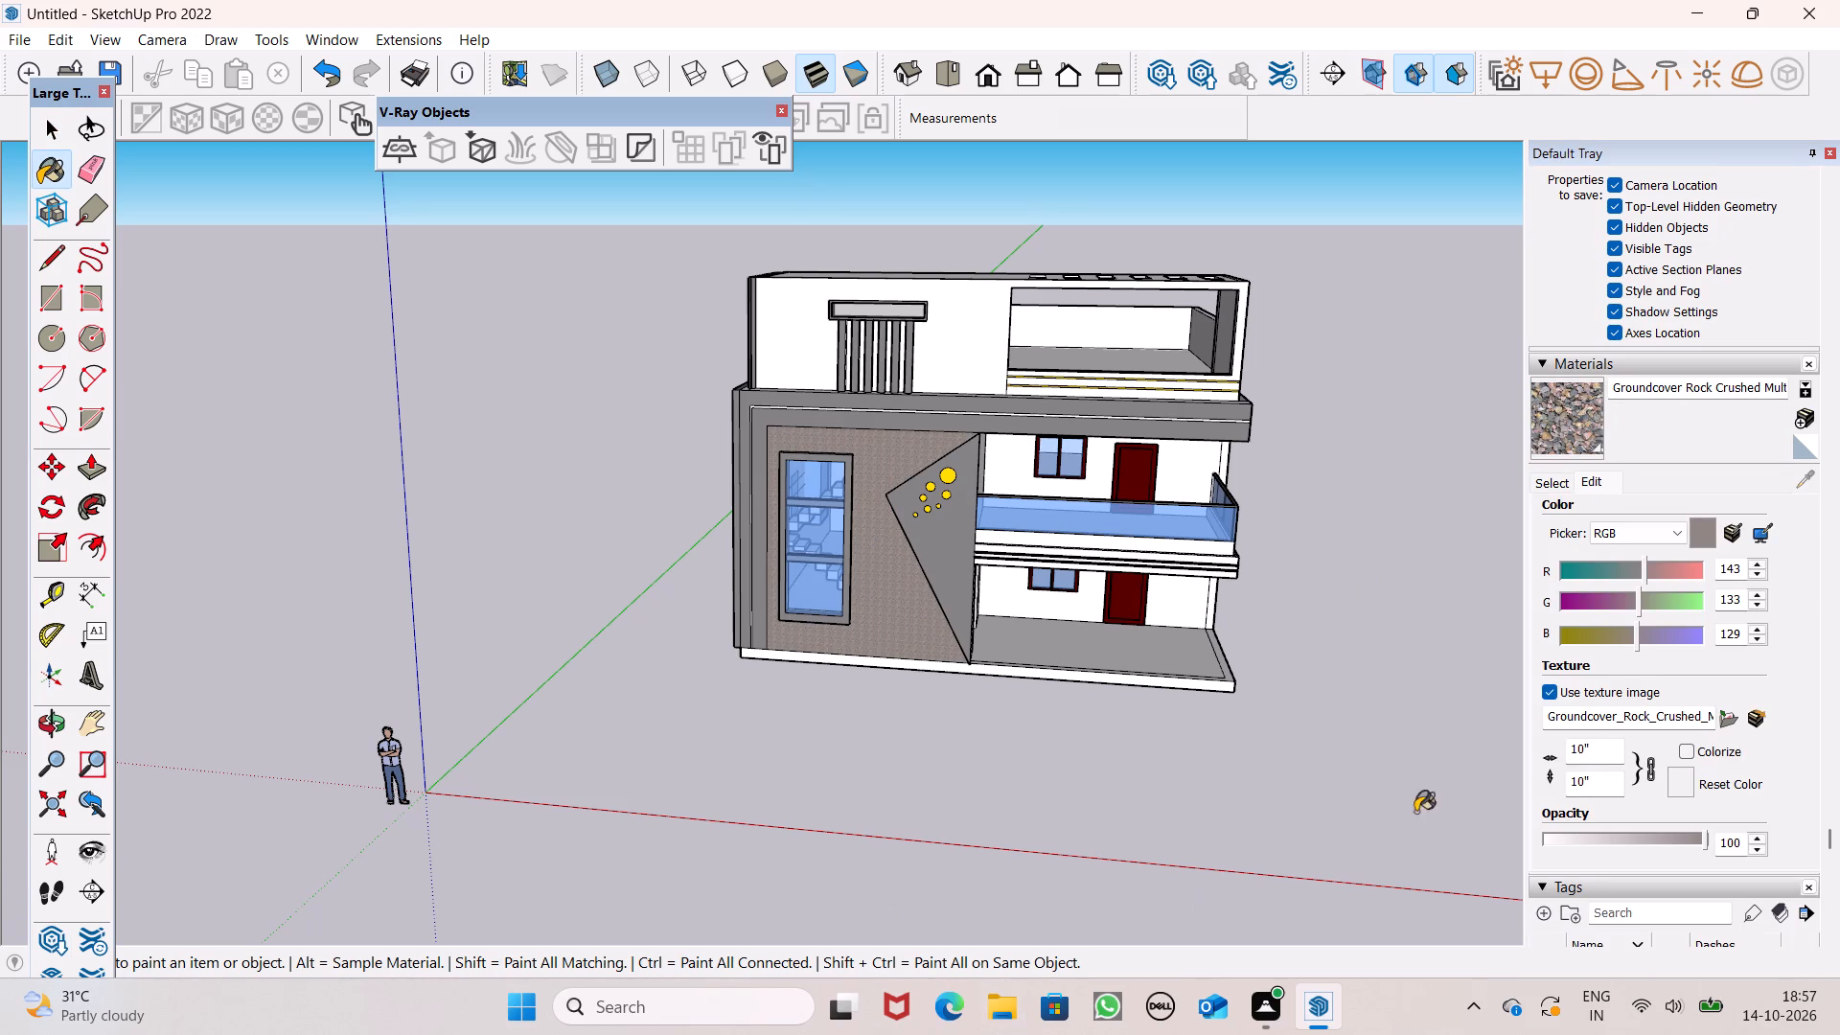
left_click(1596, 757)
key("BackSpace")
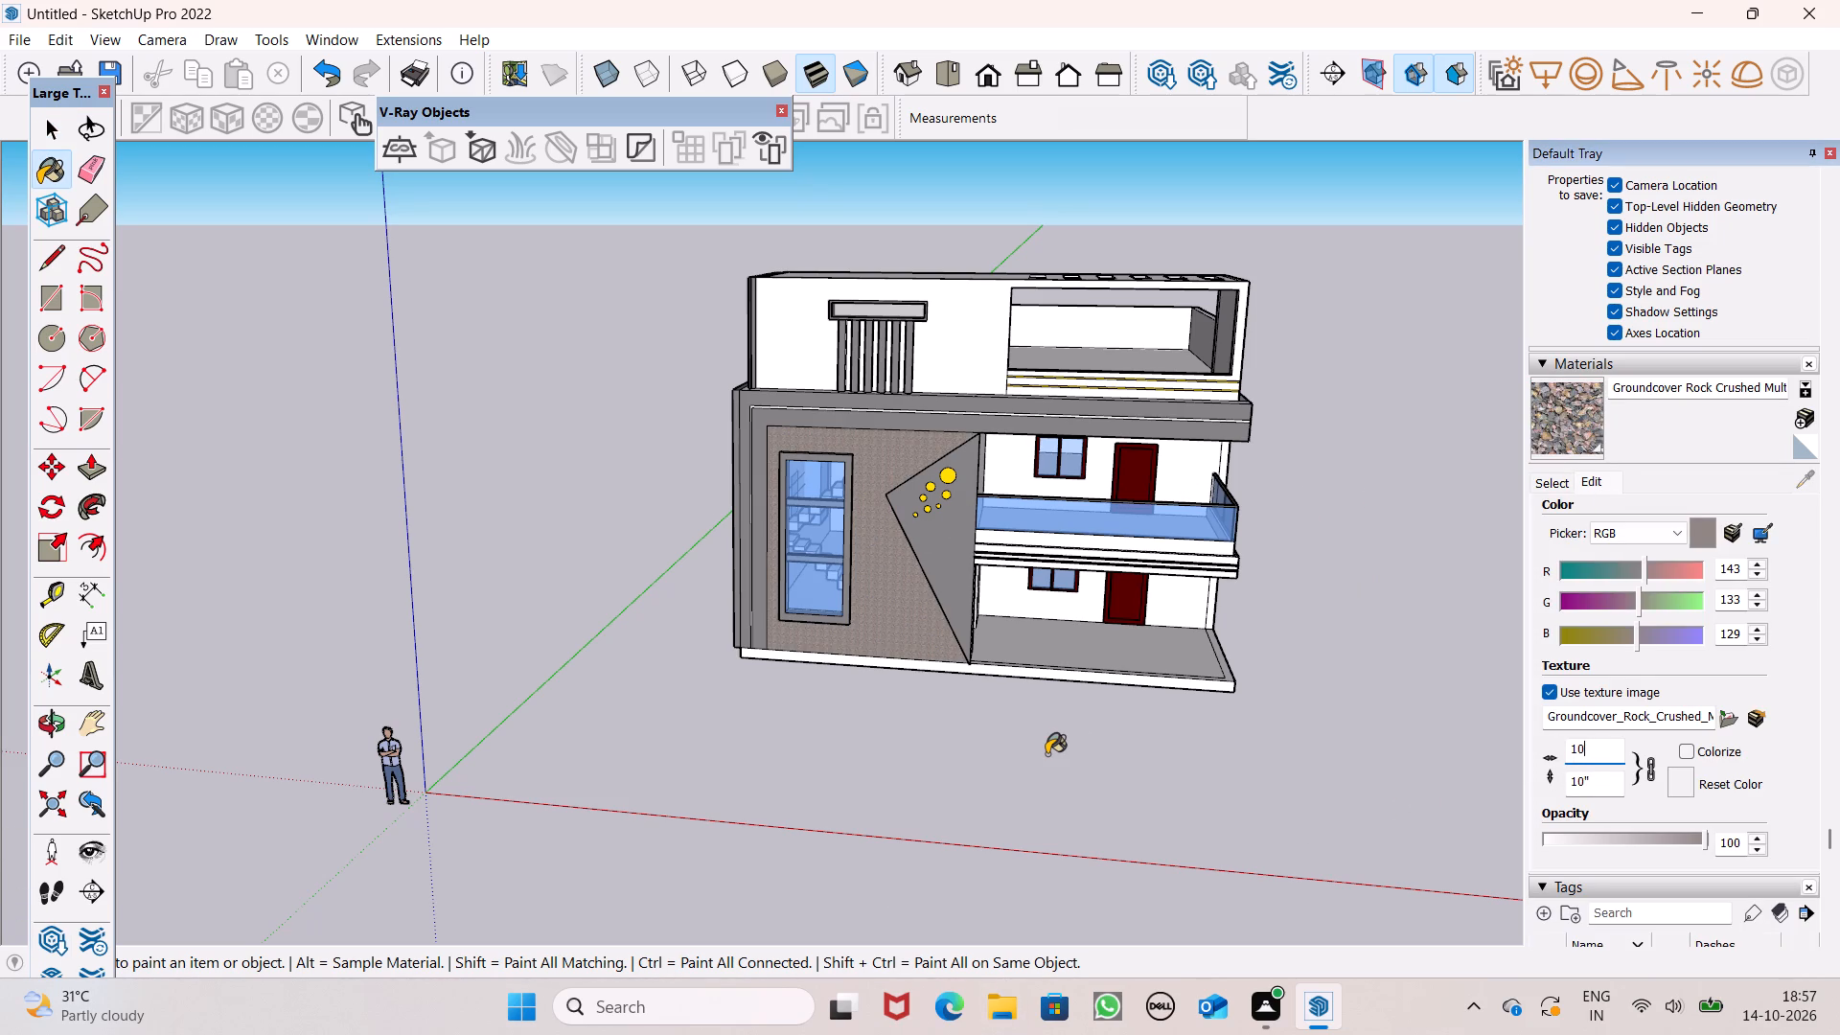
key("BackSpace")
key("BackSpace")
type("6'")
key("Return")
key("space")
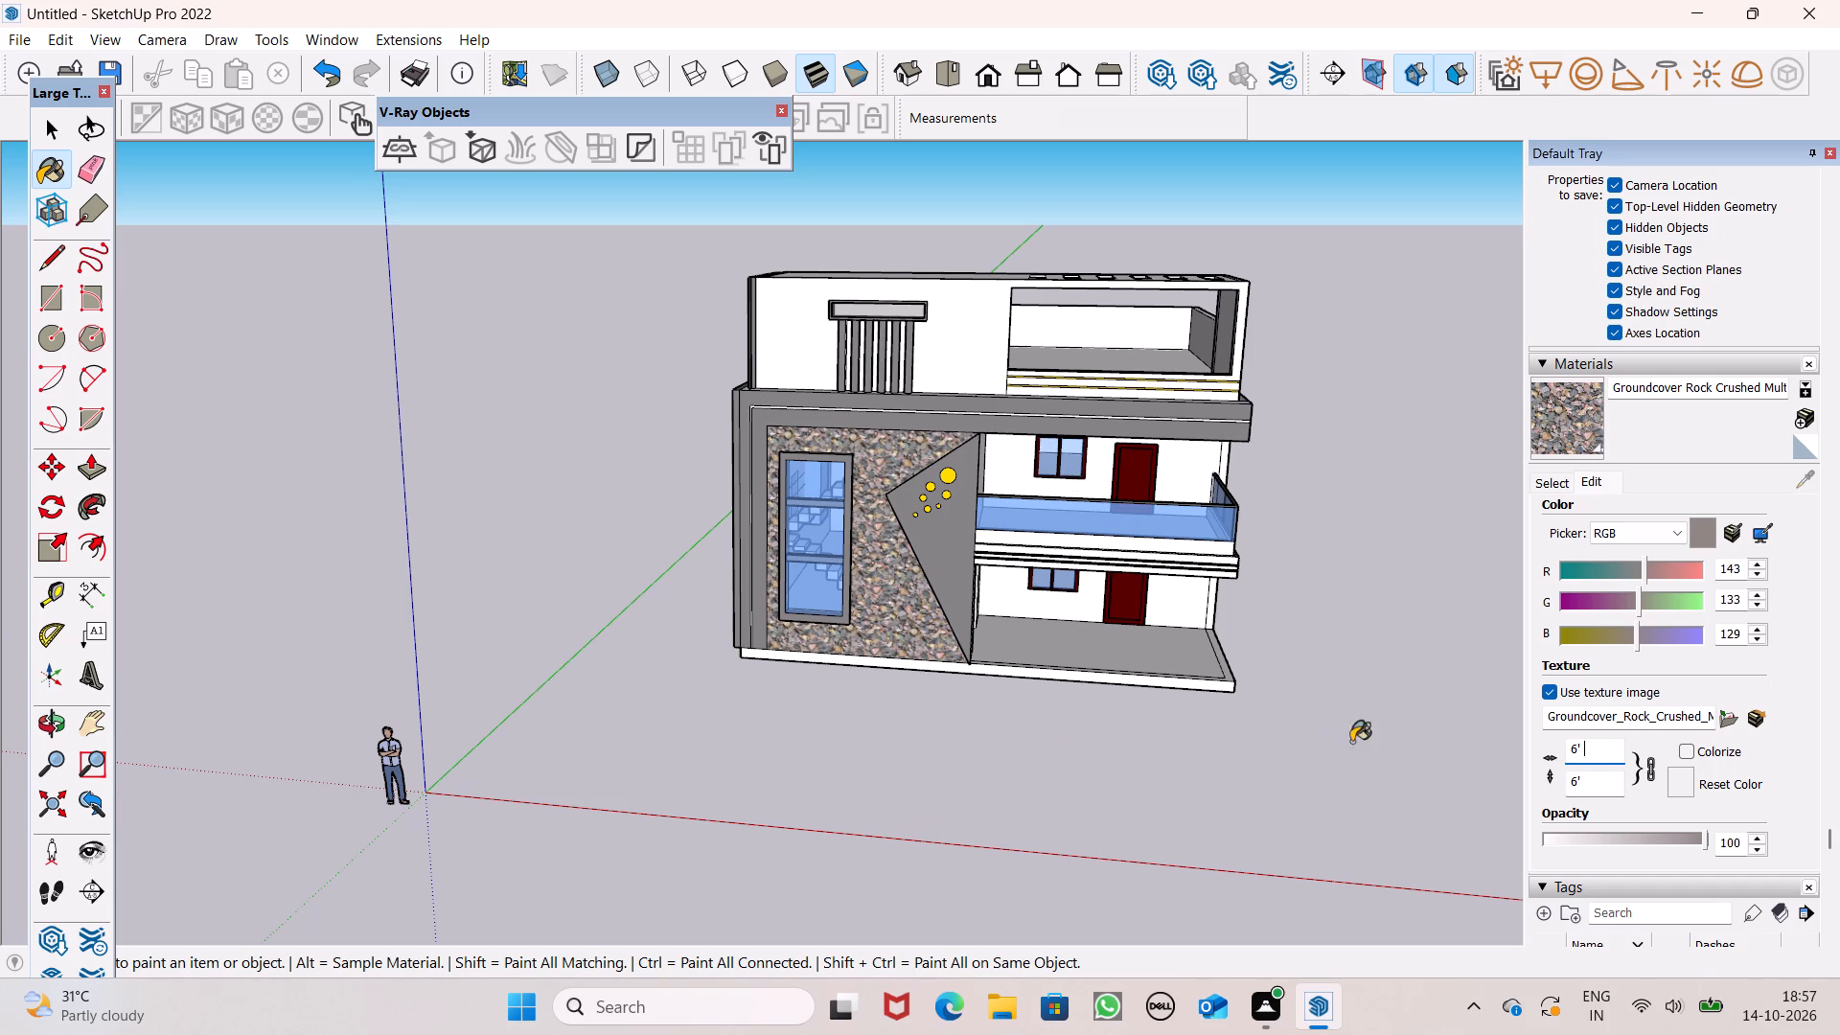
Paint the front wall around the tall window with the grey Groundcover Rock Crushed 2 in material.
left_click(1543, 477)
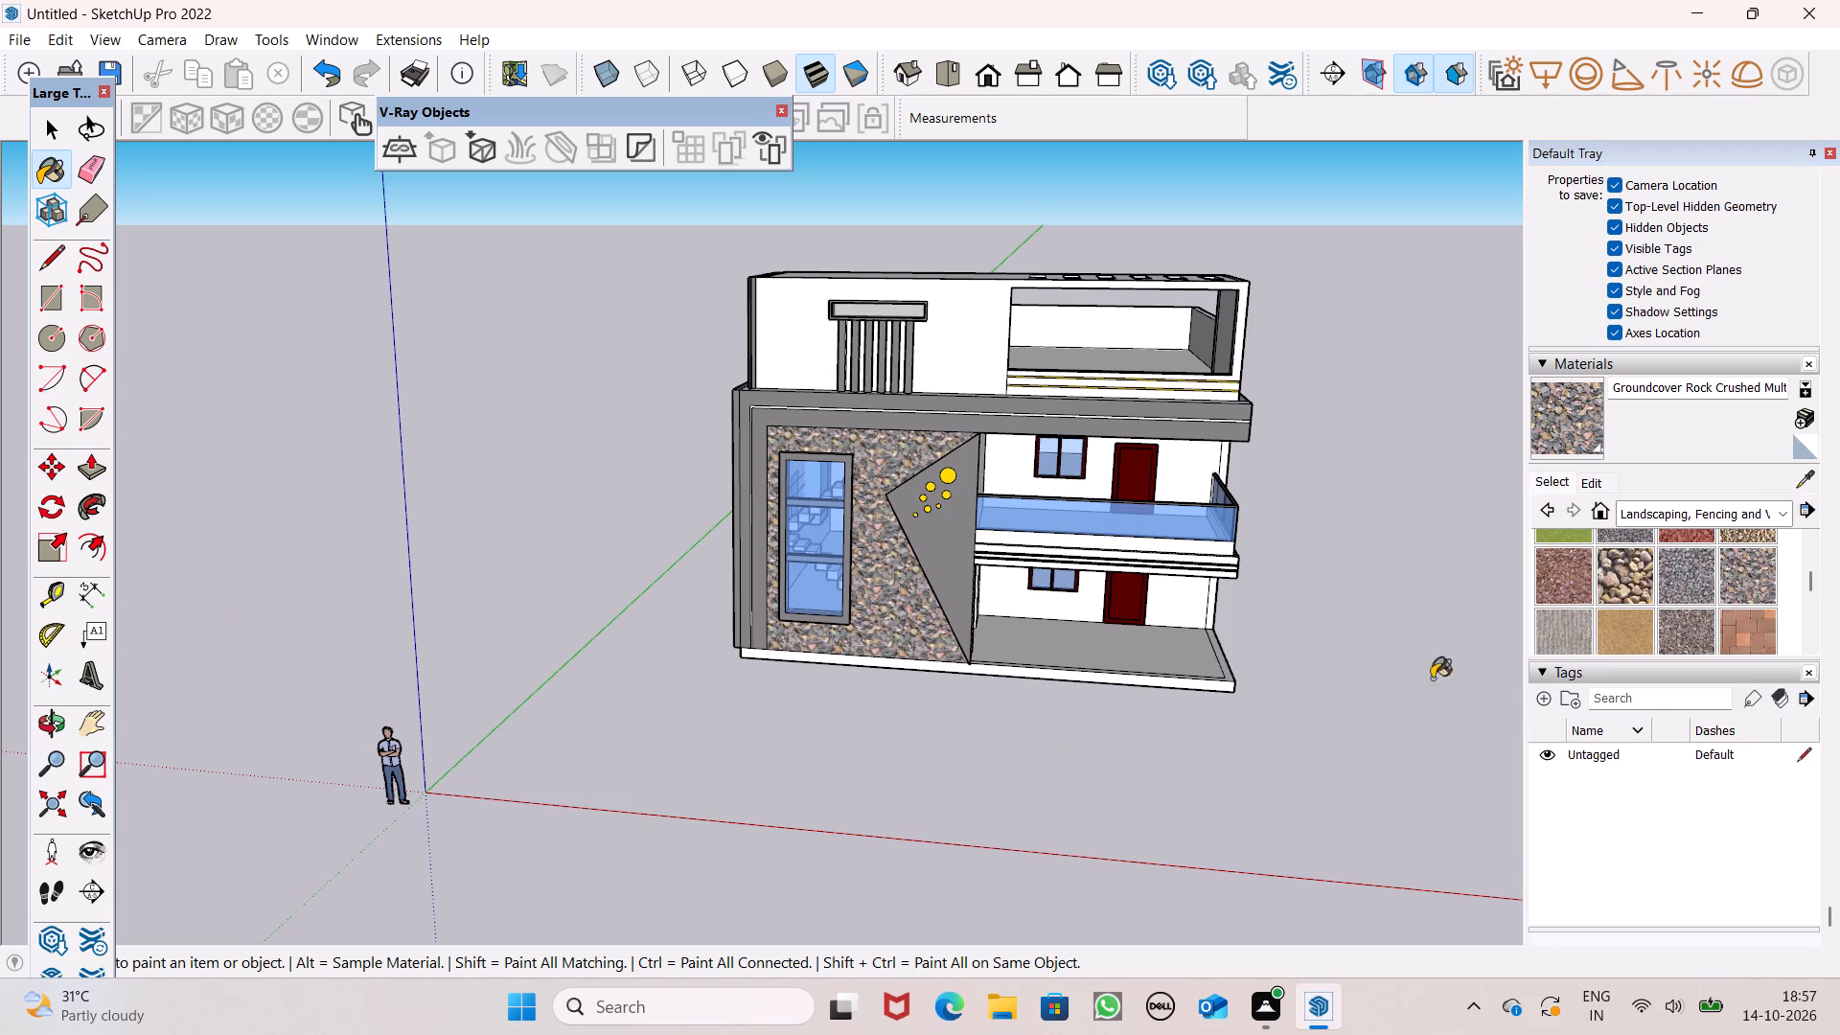
left_click(1690, 578)
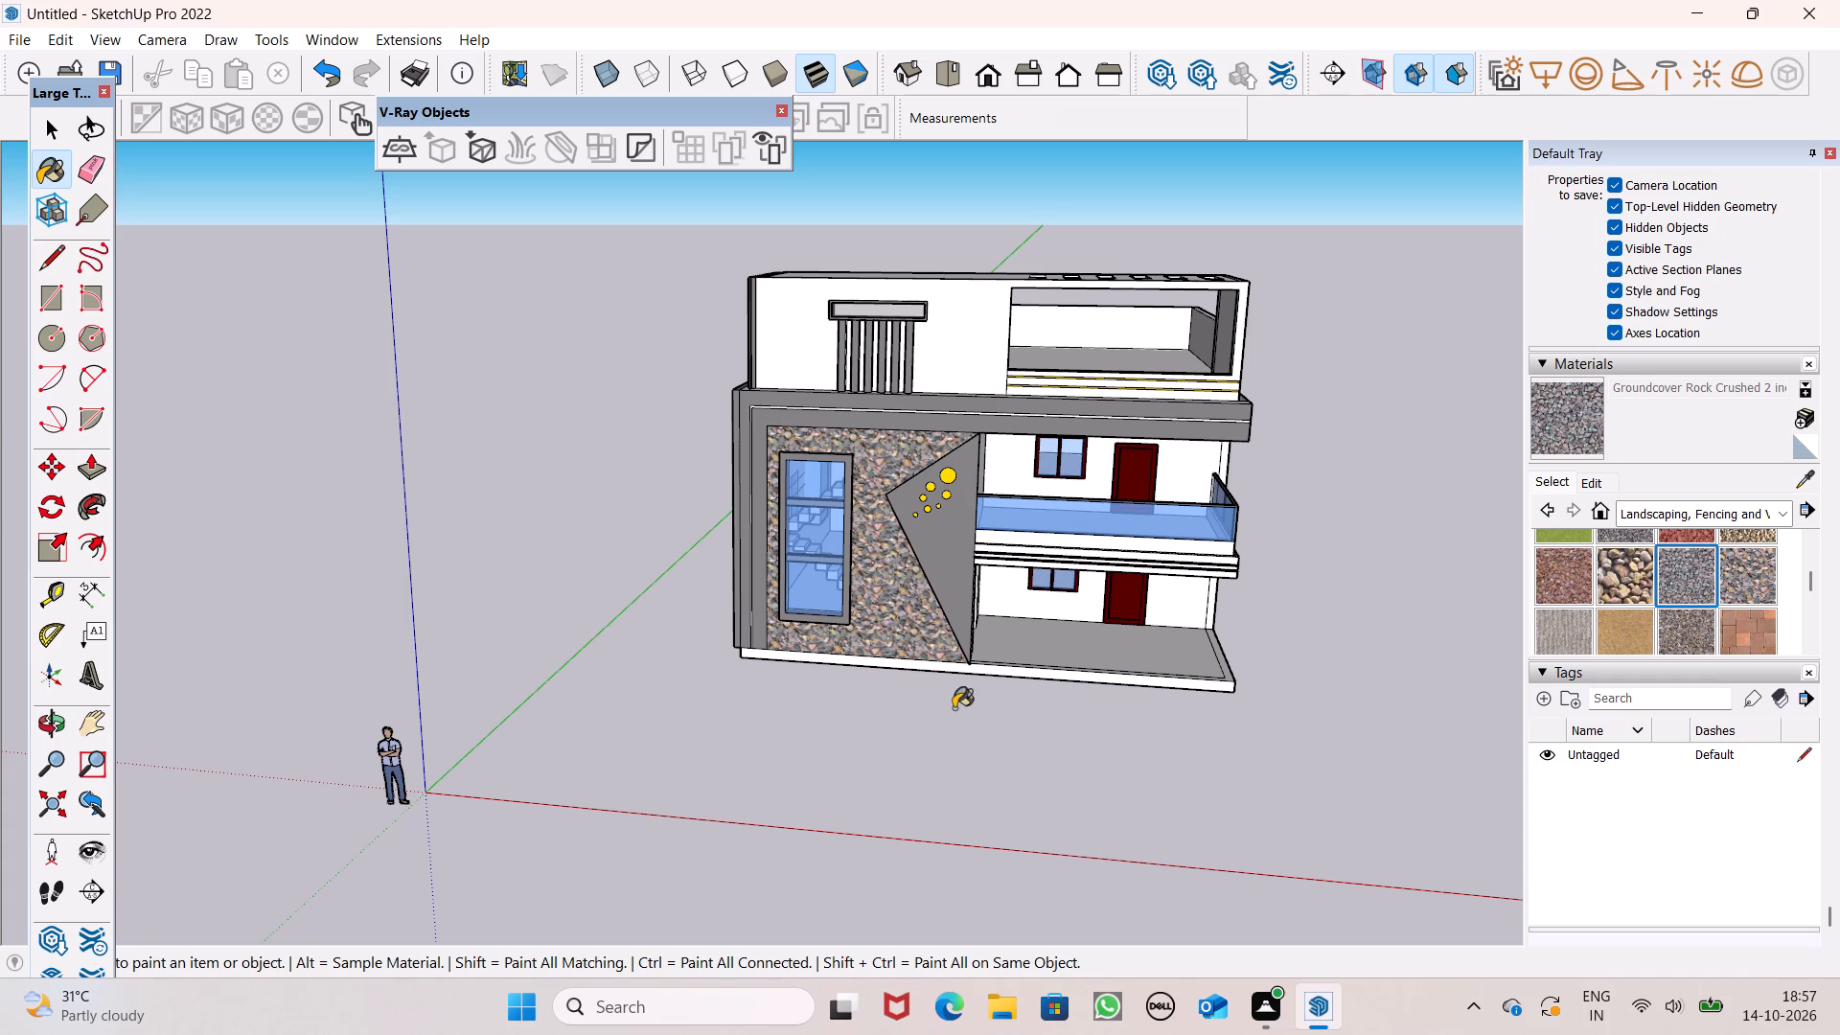
left_click(890, 643)
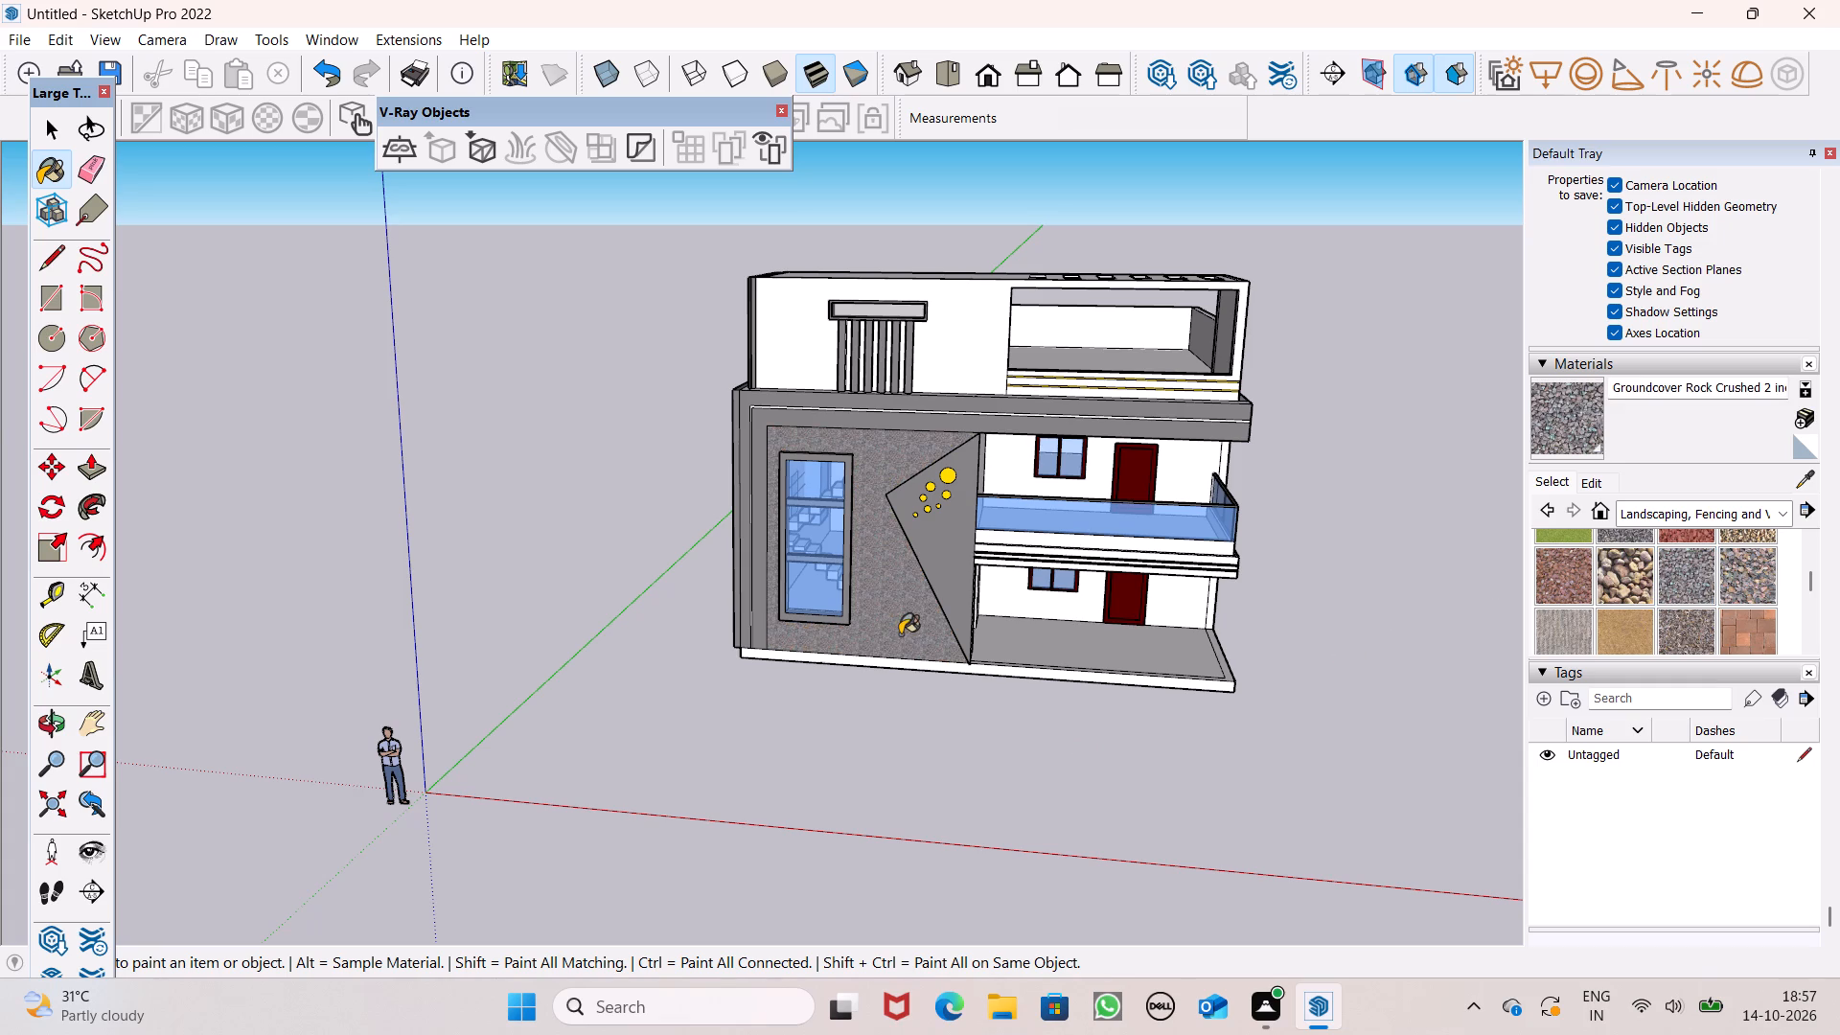
Set the grey crushed rock texture size to 8' and leave the Paint Bucket.
left_click(1596, 479)
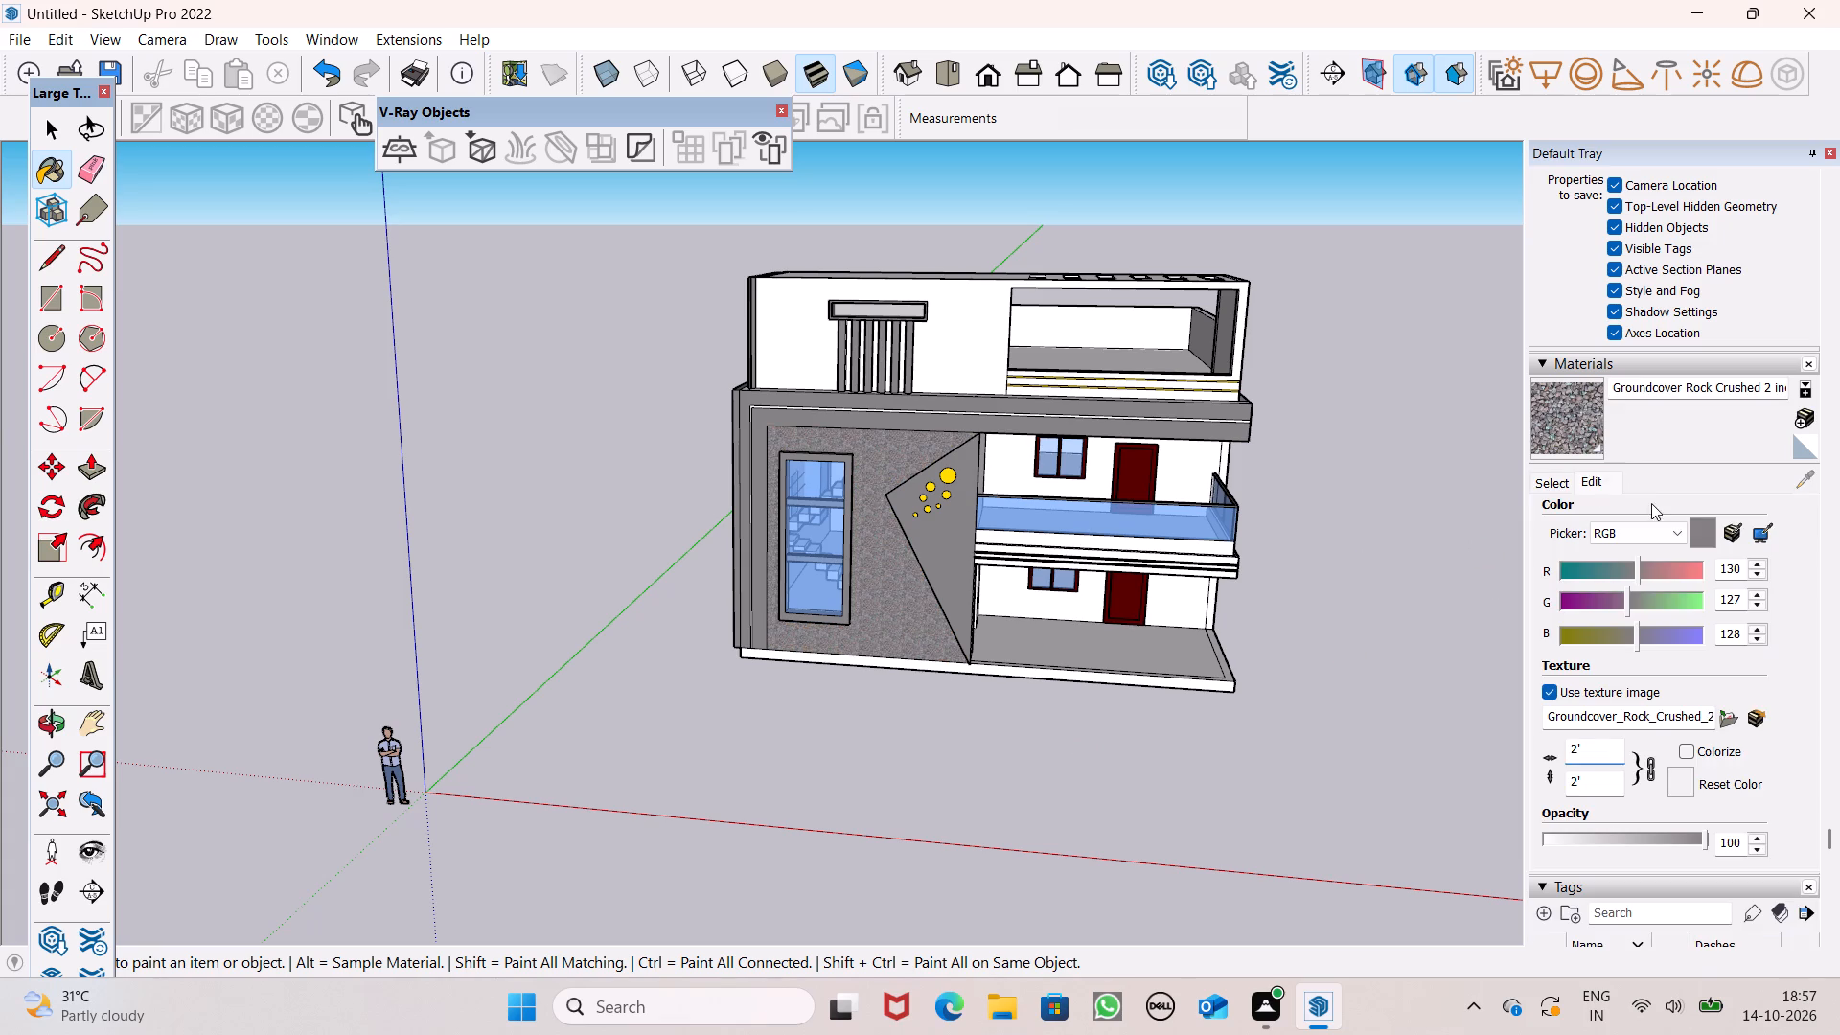
left_click(1591, 758)
key("BackSpace")
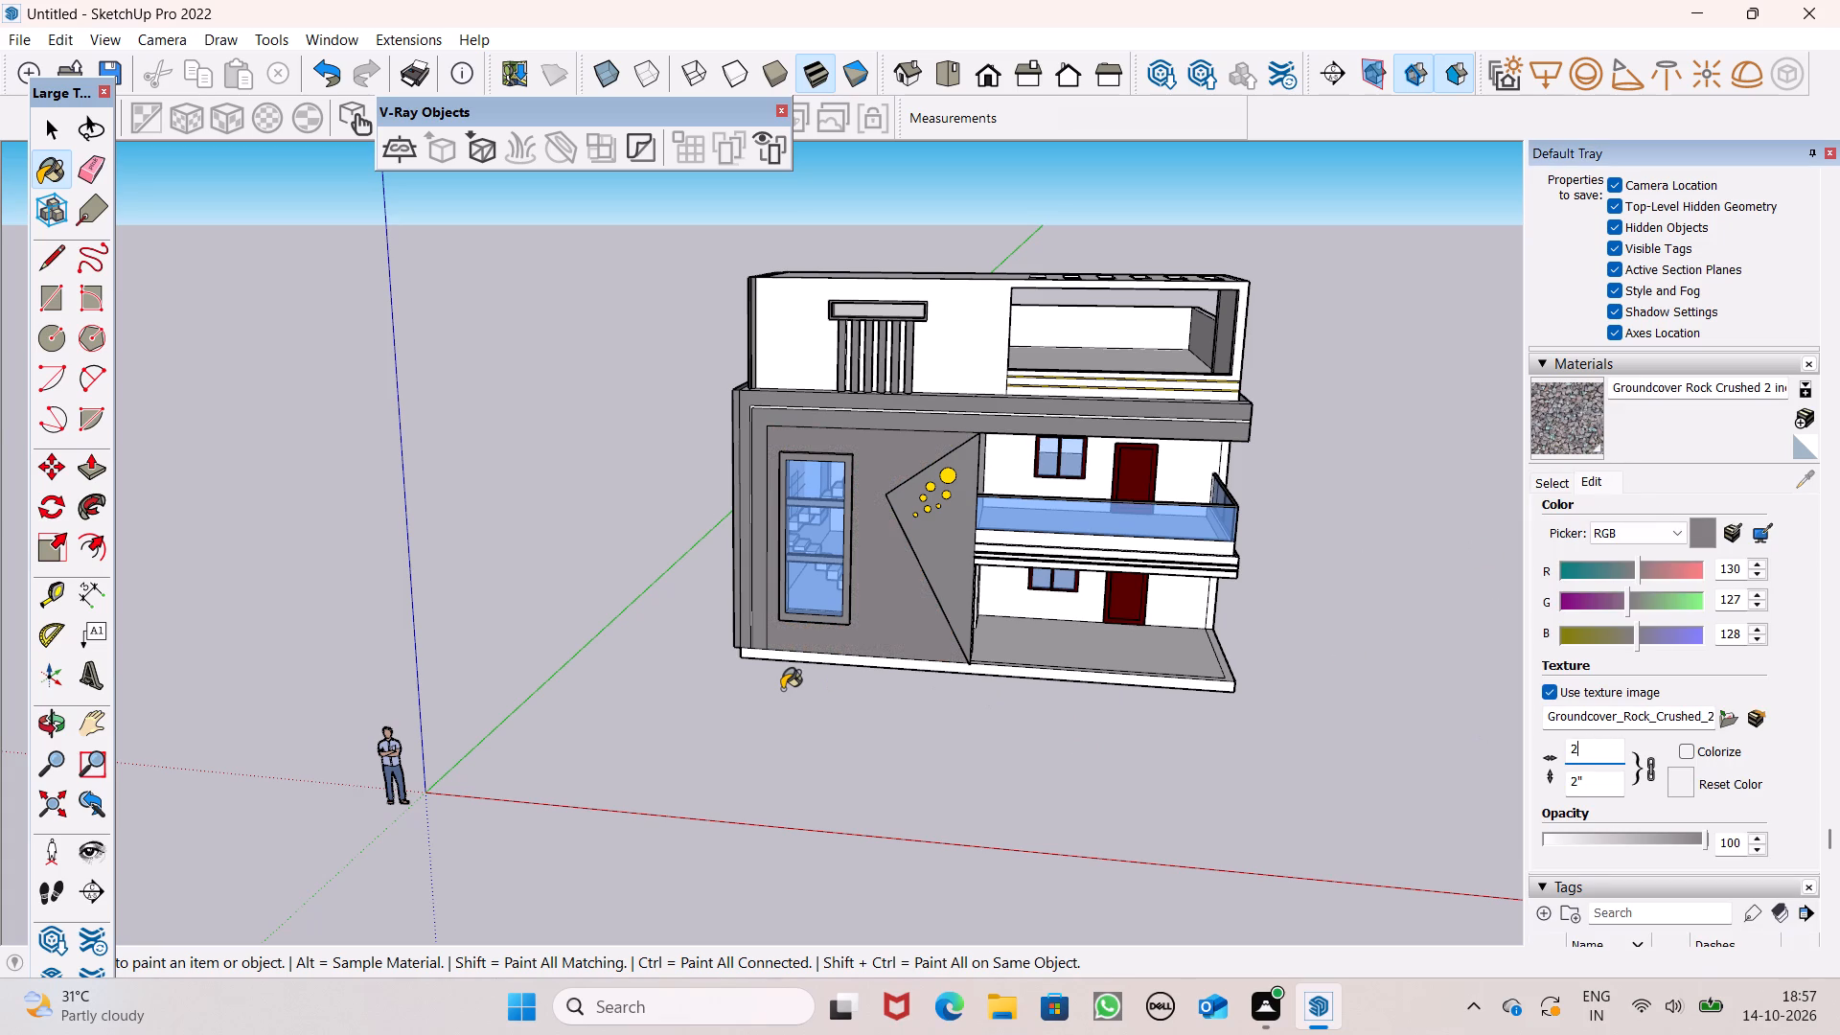
key("BackSpace")
type("8'")
key("Return")
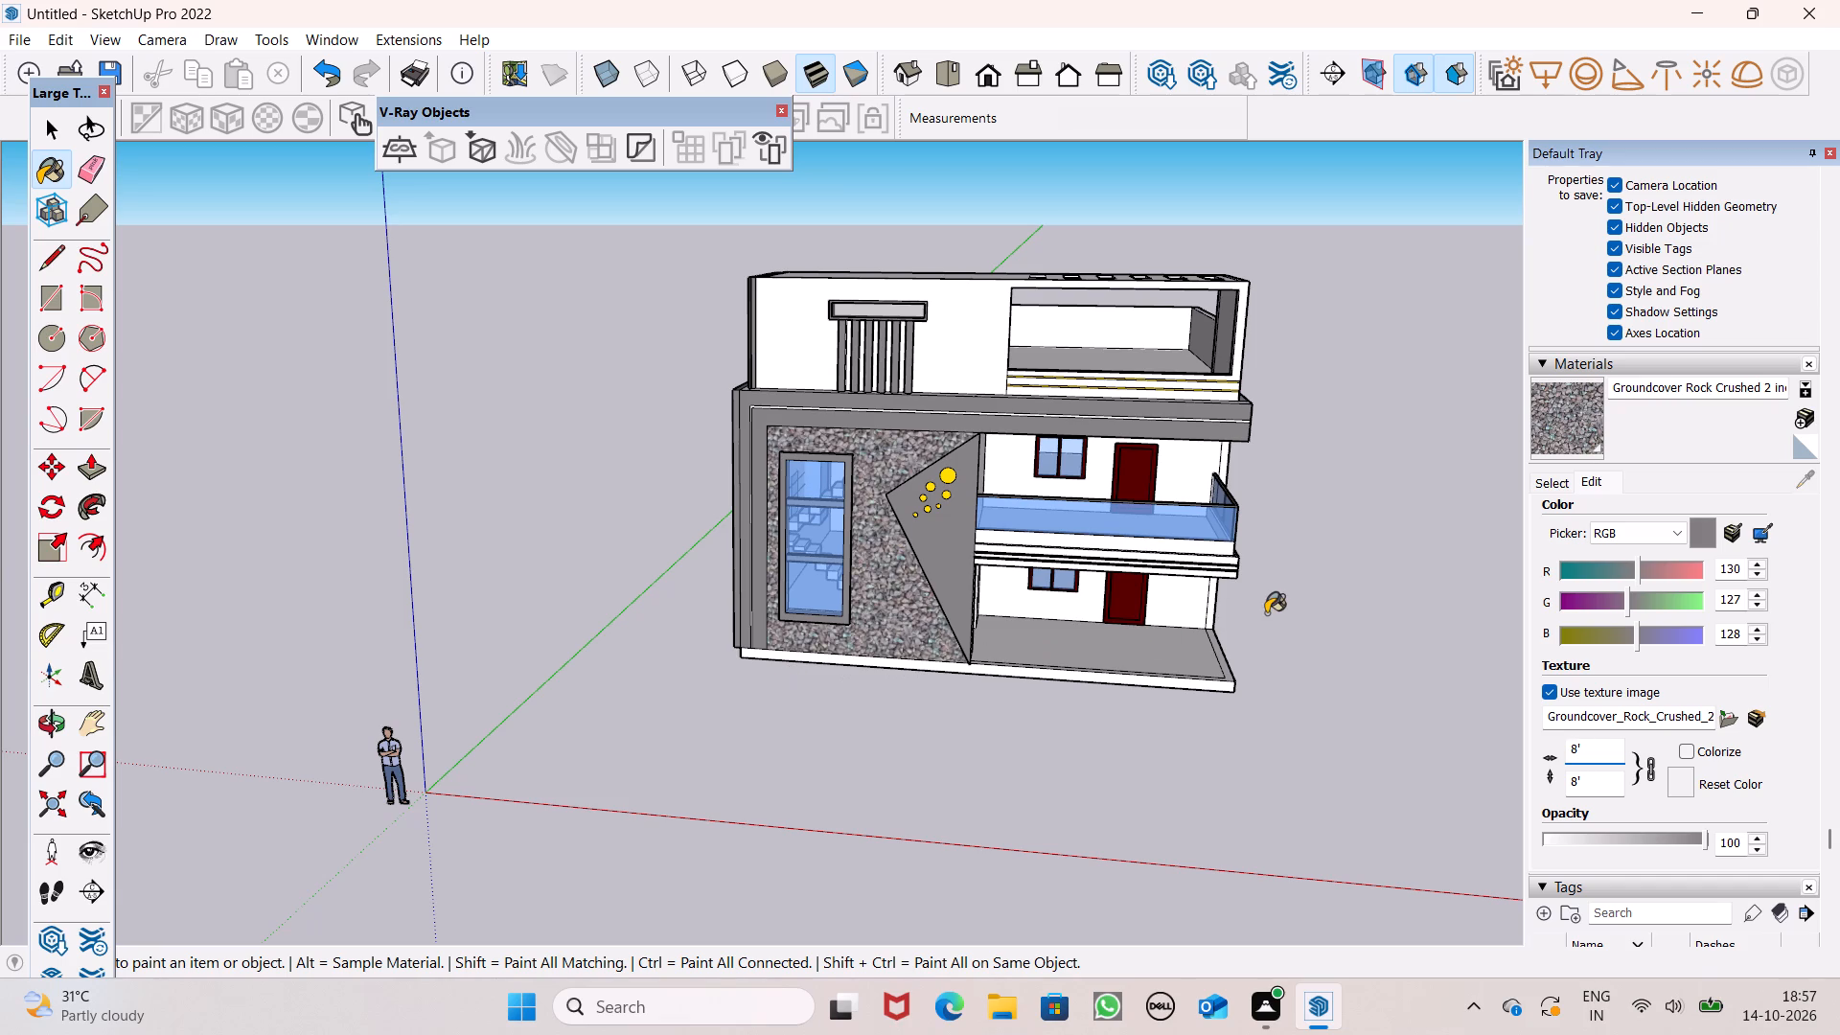
key("space")
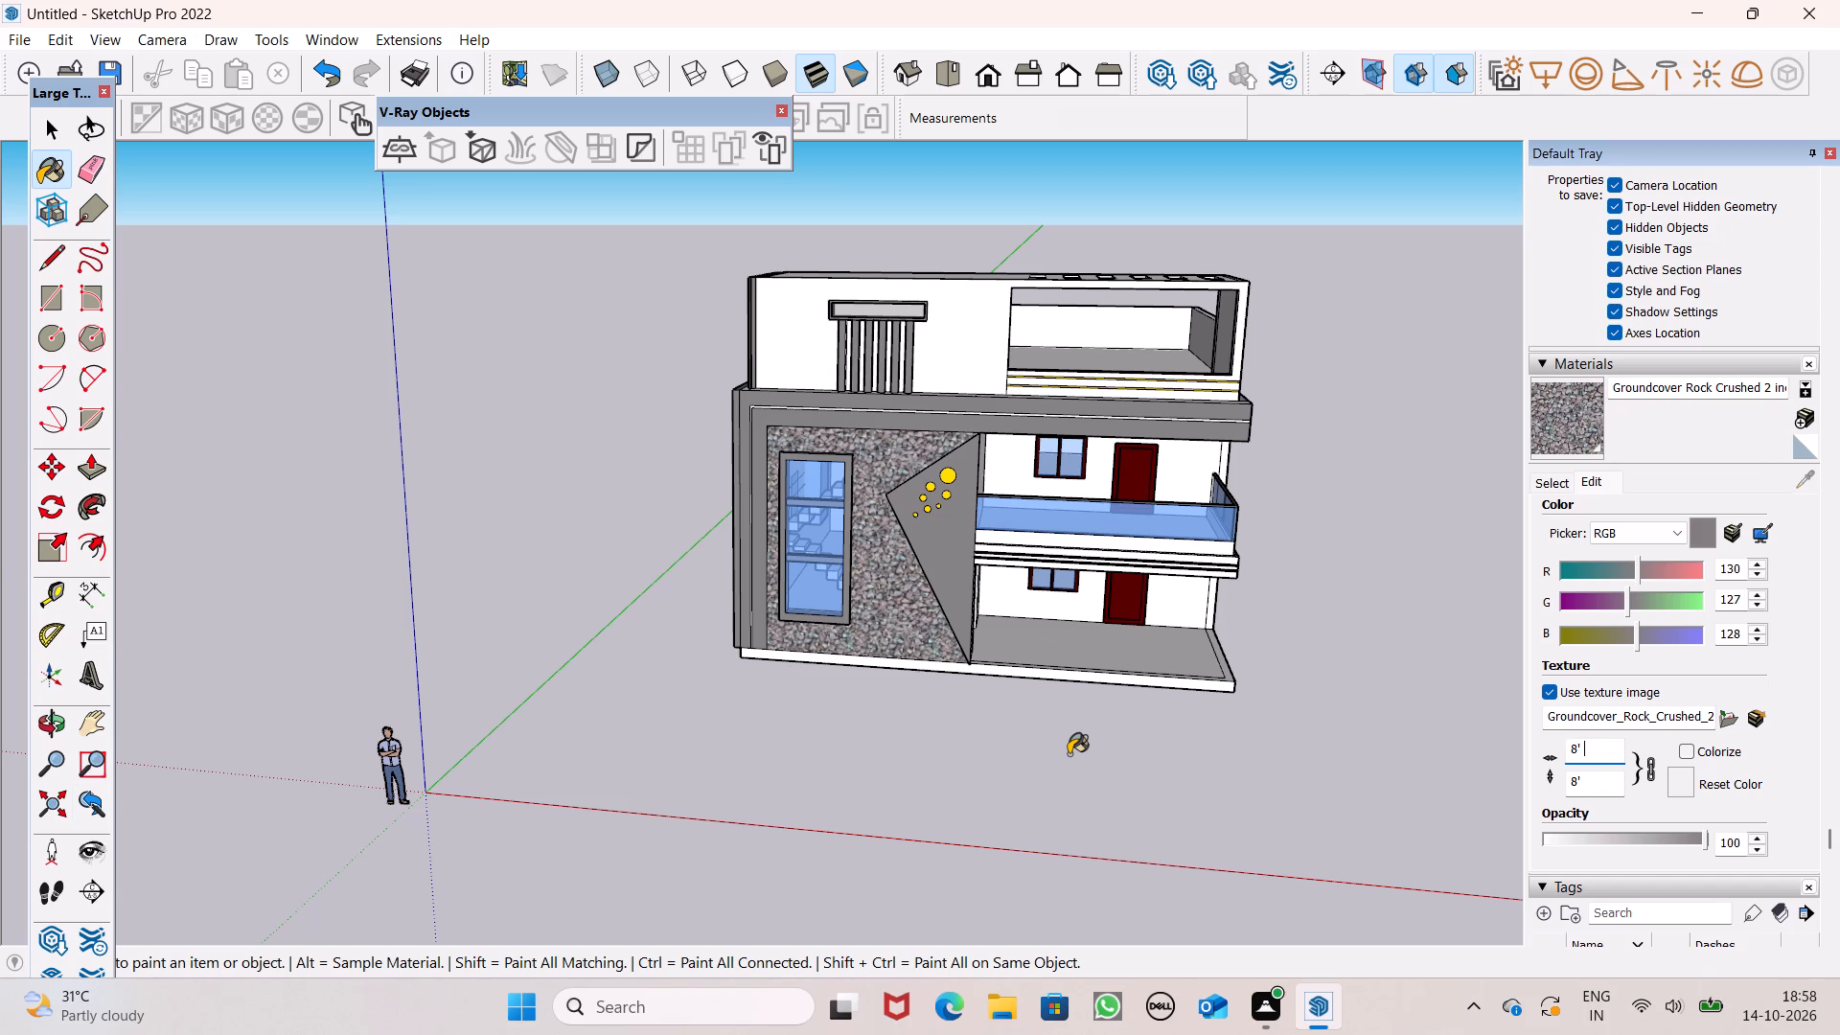
left_click(1069, 754)
key("space")
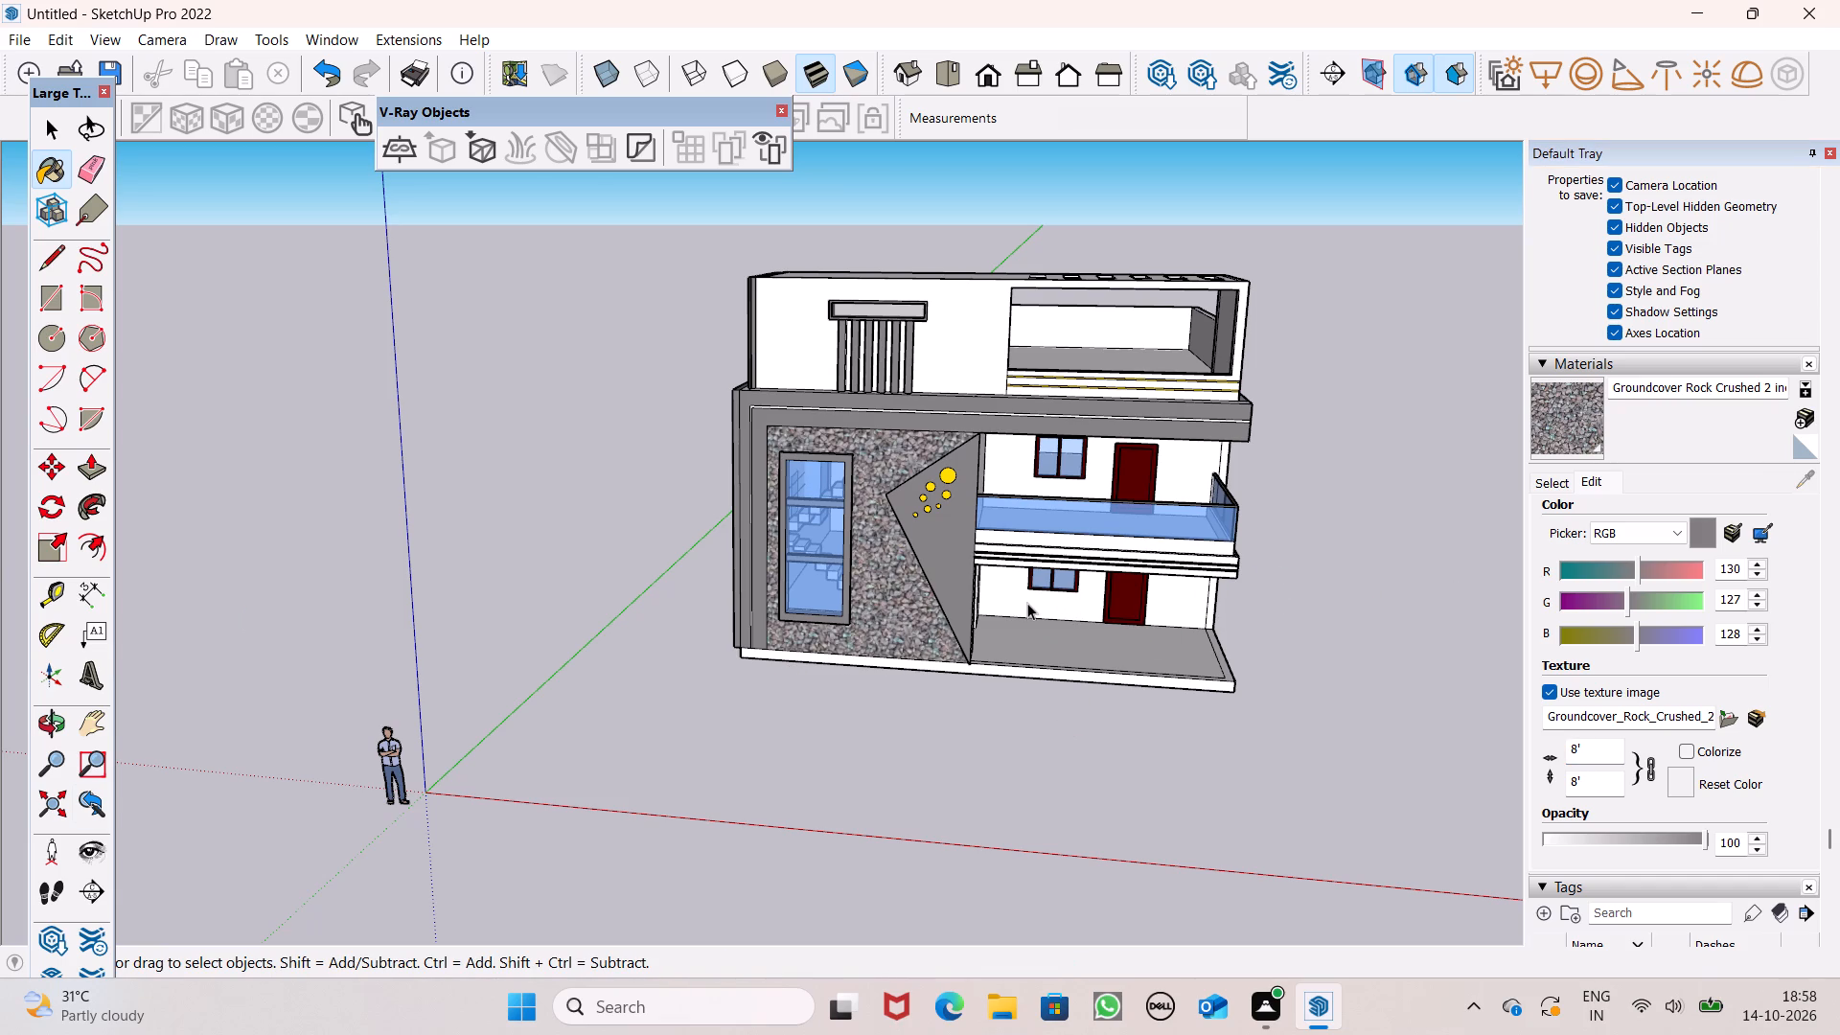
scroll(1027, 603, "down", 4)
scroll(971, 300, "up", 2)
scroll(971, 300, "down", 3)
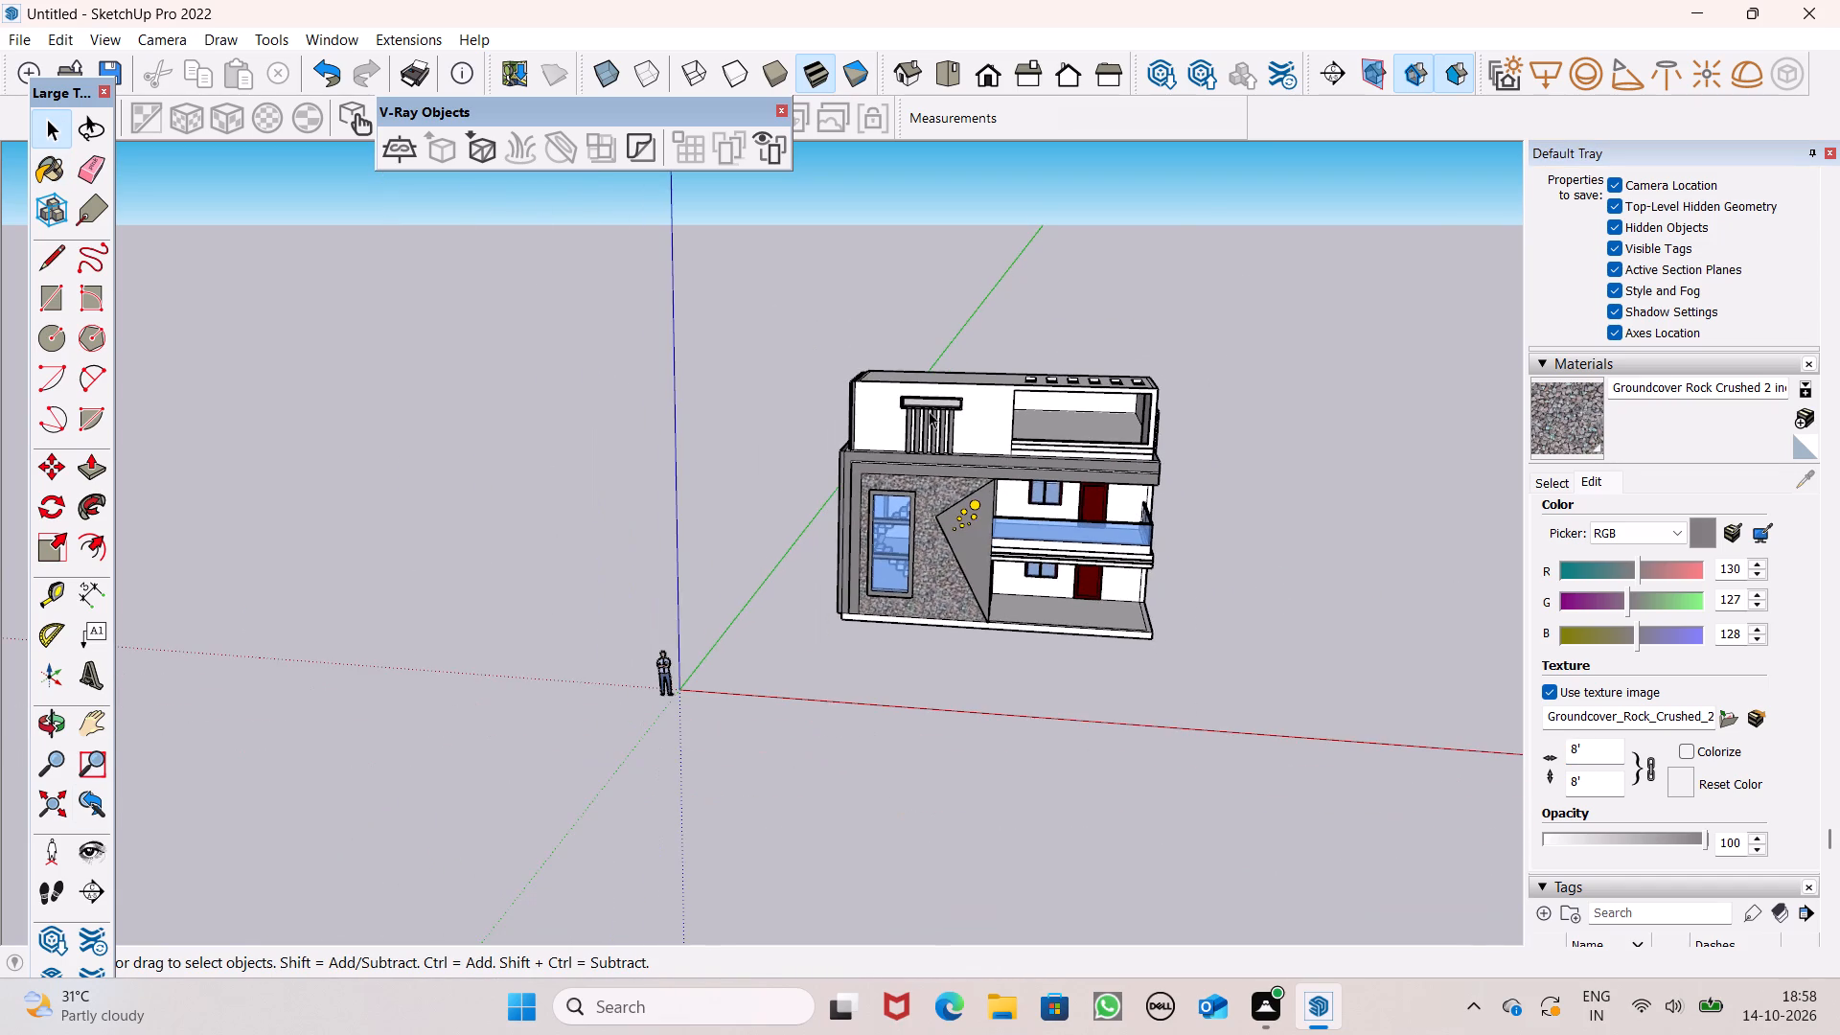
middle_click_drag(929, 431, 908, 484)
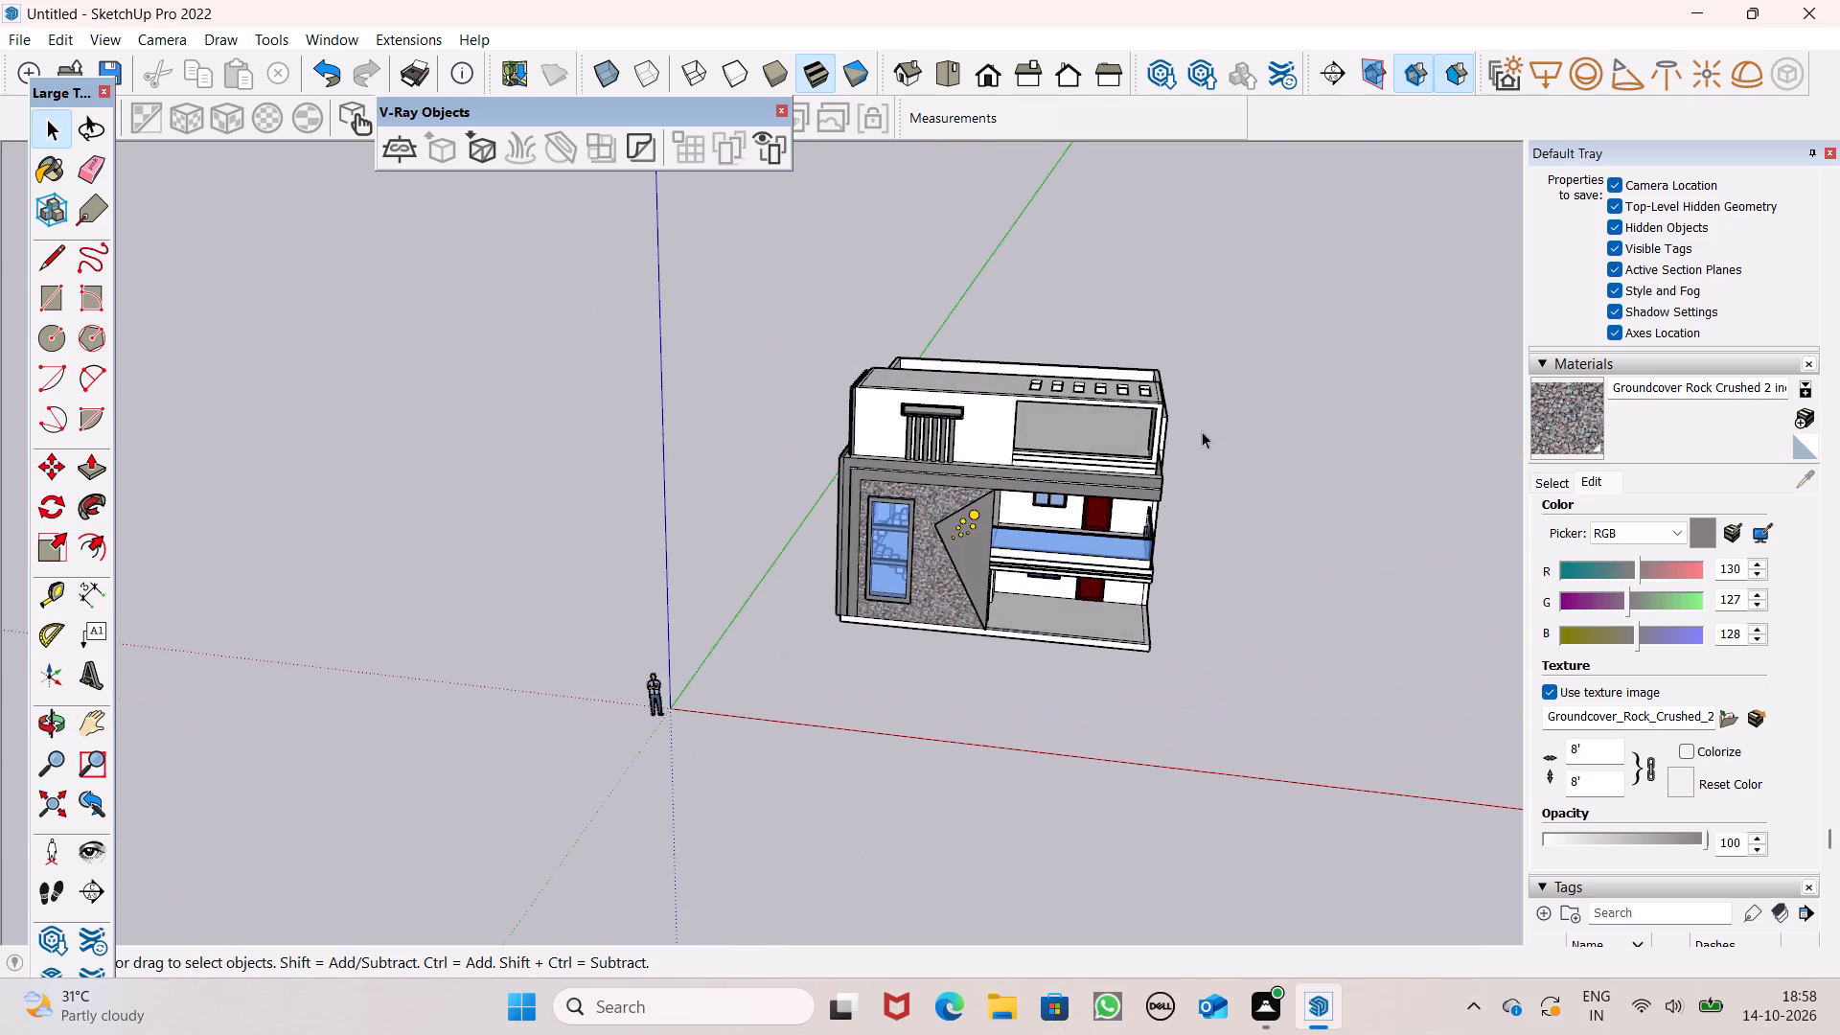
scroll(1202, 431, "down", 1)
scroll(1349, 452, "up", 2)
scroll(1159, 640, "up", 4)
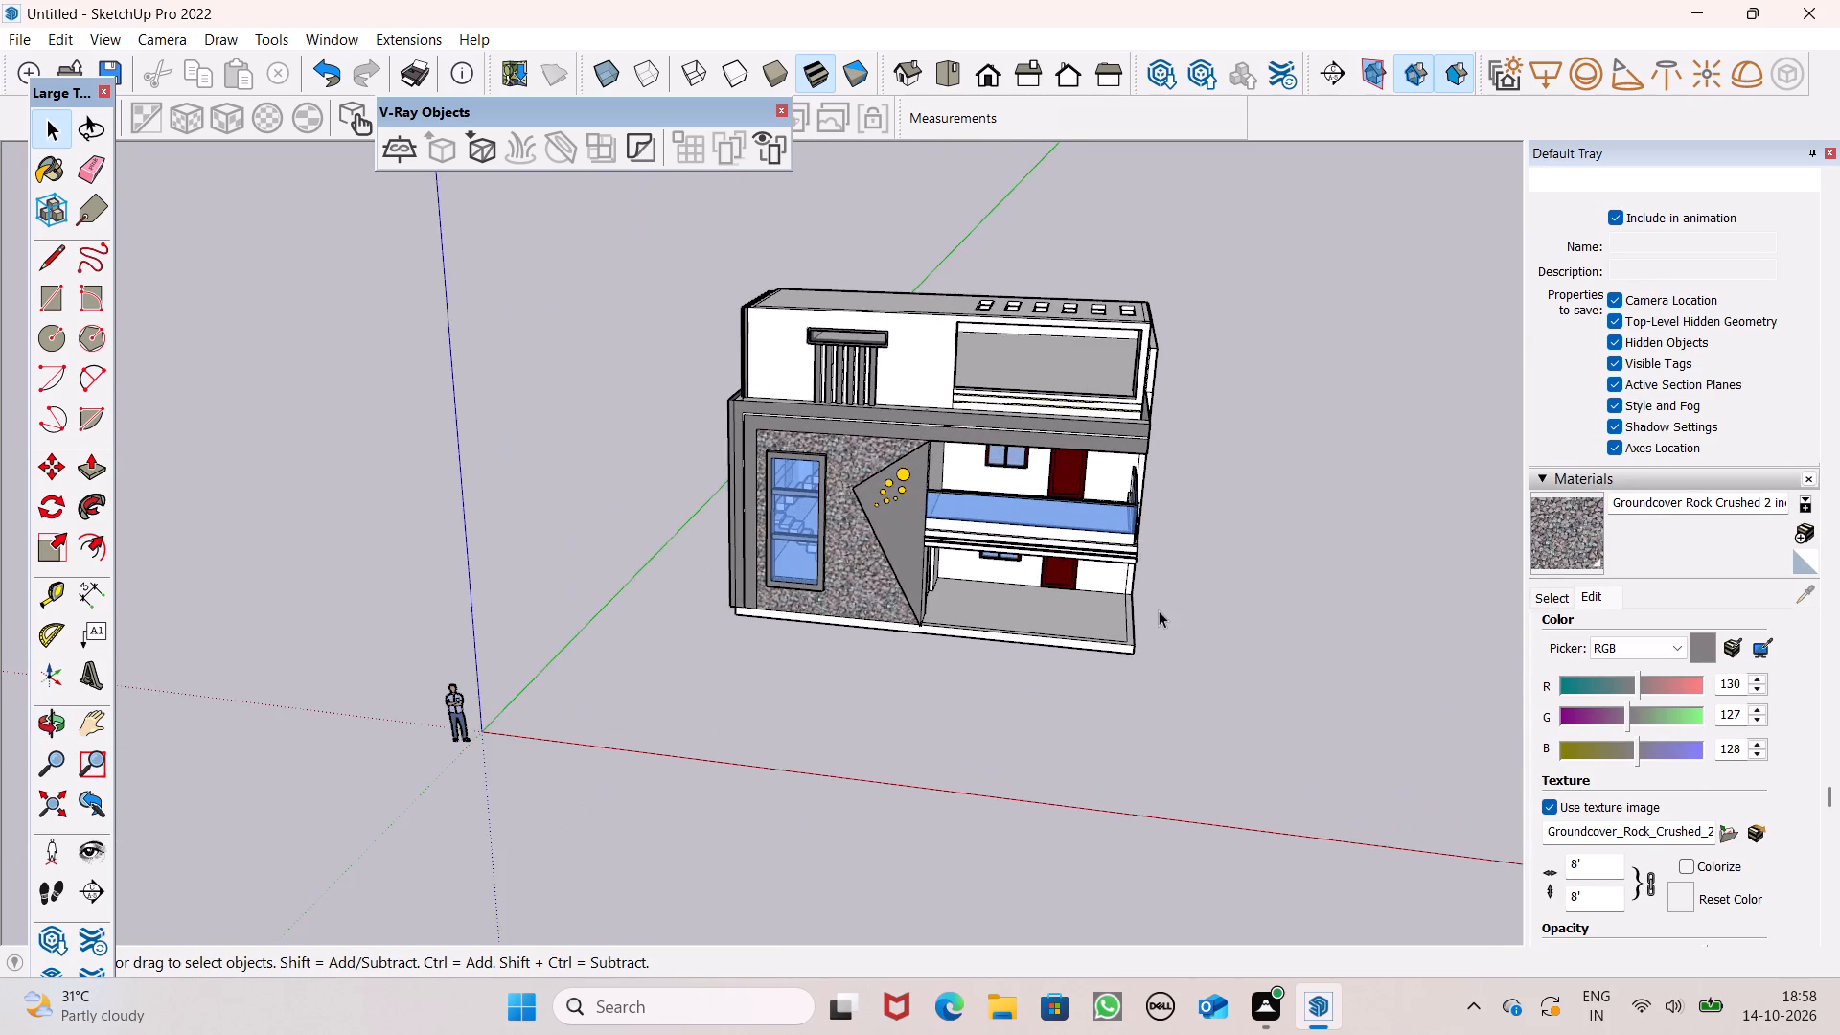
Paint the front wall around the tall window with the Pavers Flagstone Gray material.
scroll(1159, 610, "down", 1)
middle_click_drag(1167, 677, 1192, 613)
left_click(1537, 596)
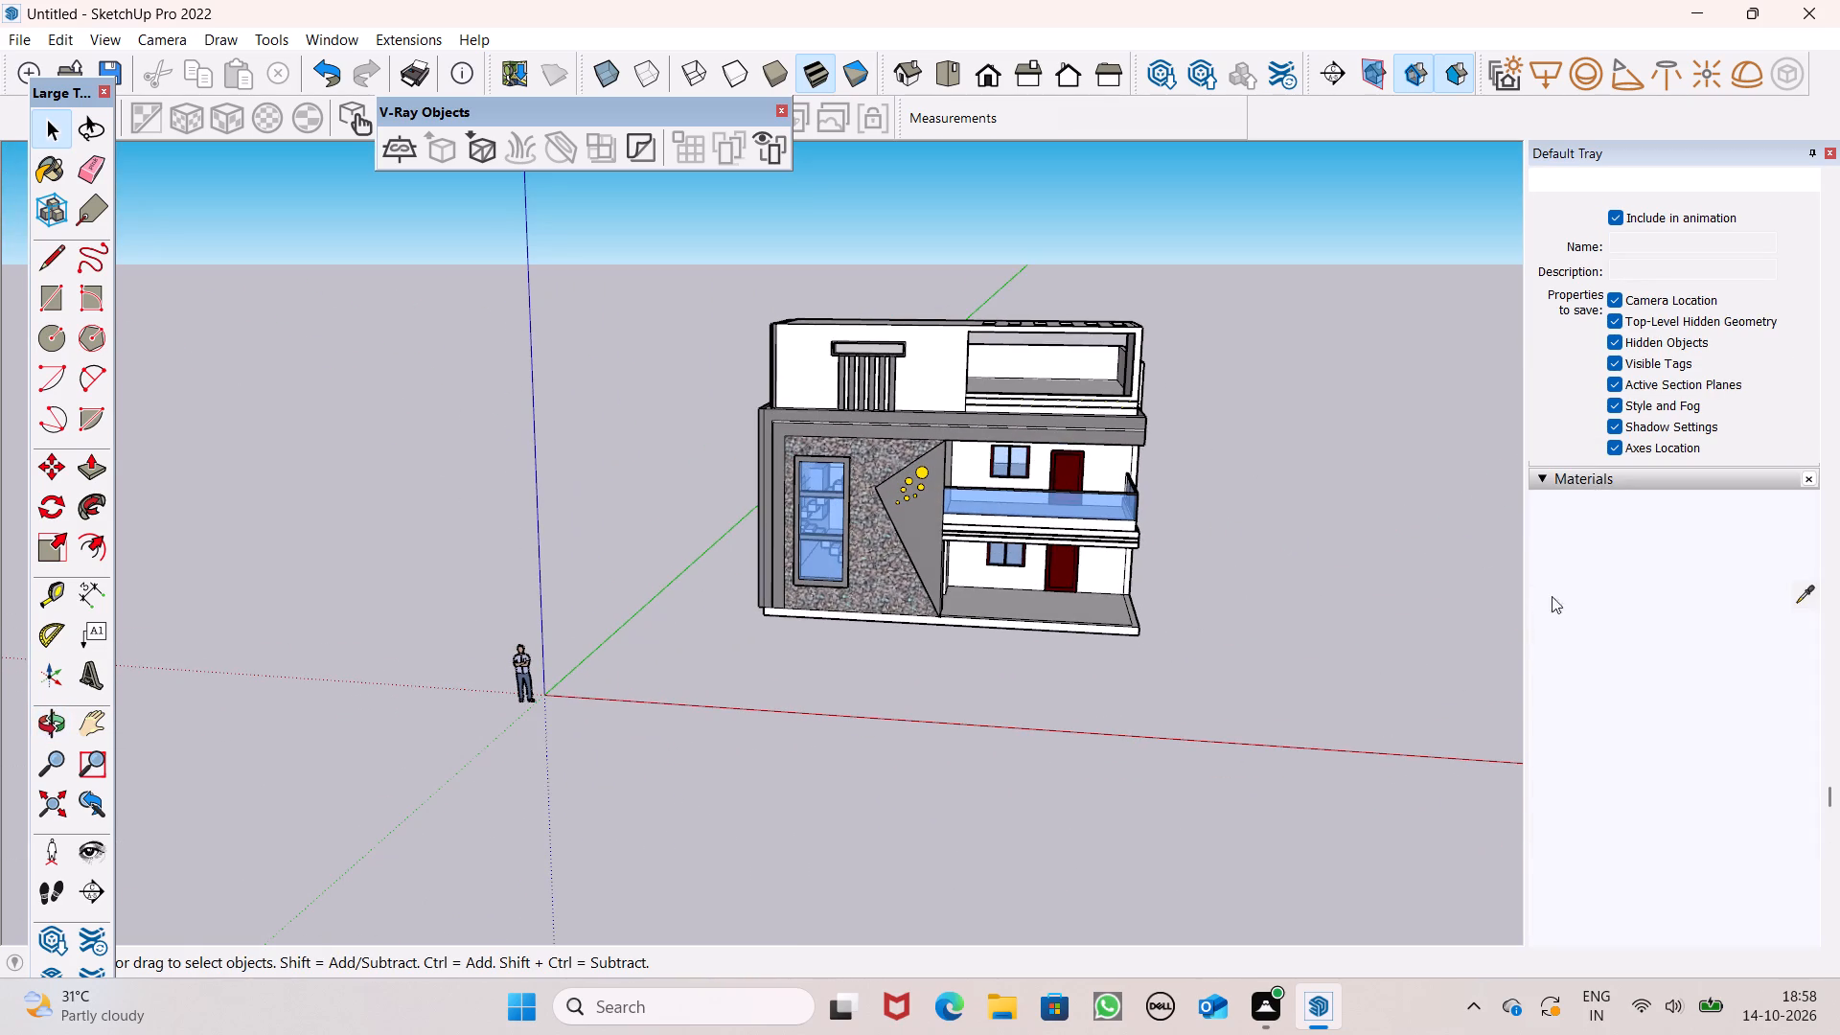
scroll(1740, 687, "down", 1)
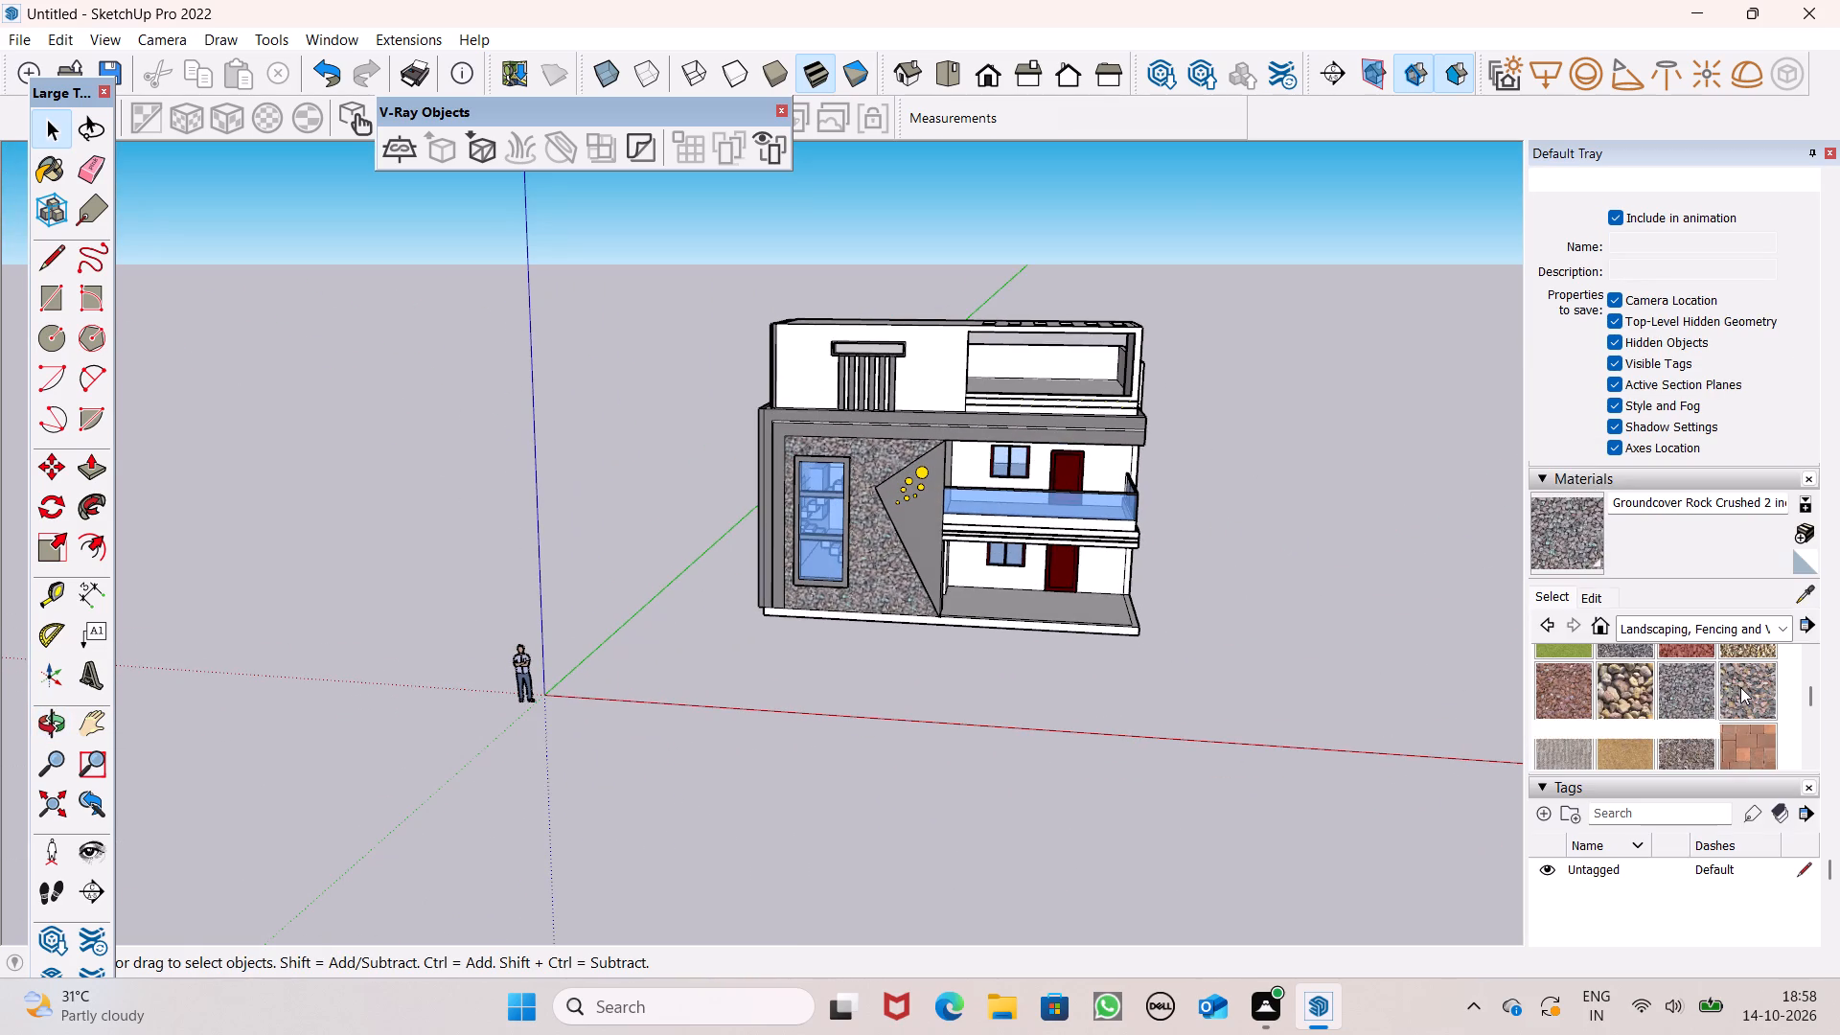
left_click(1553, 720)
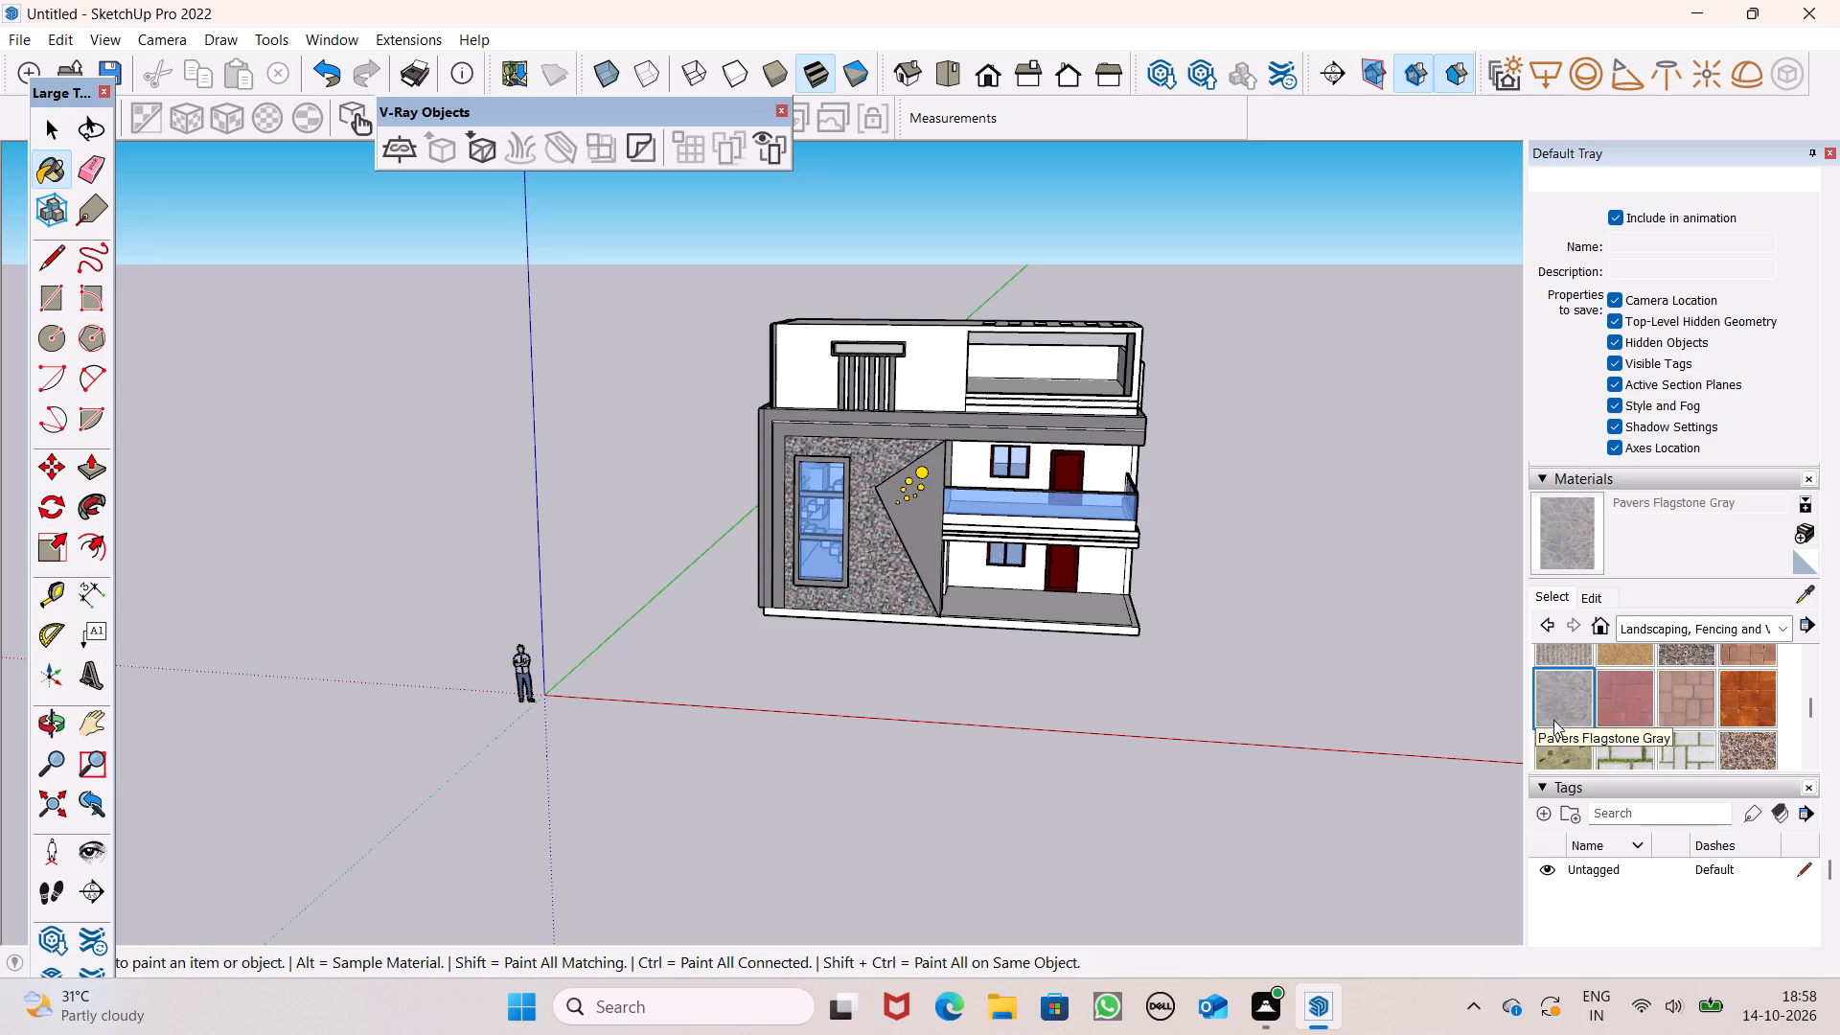
left_click(862, 578)
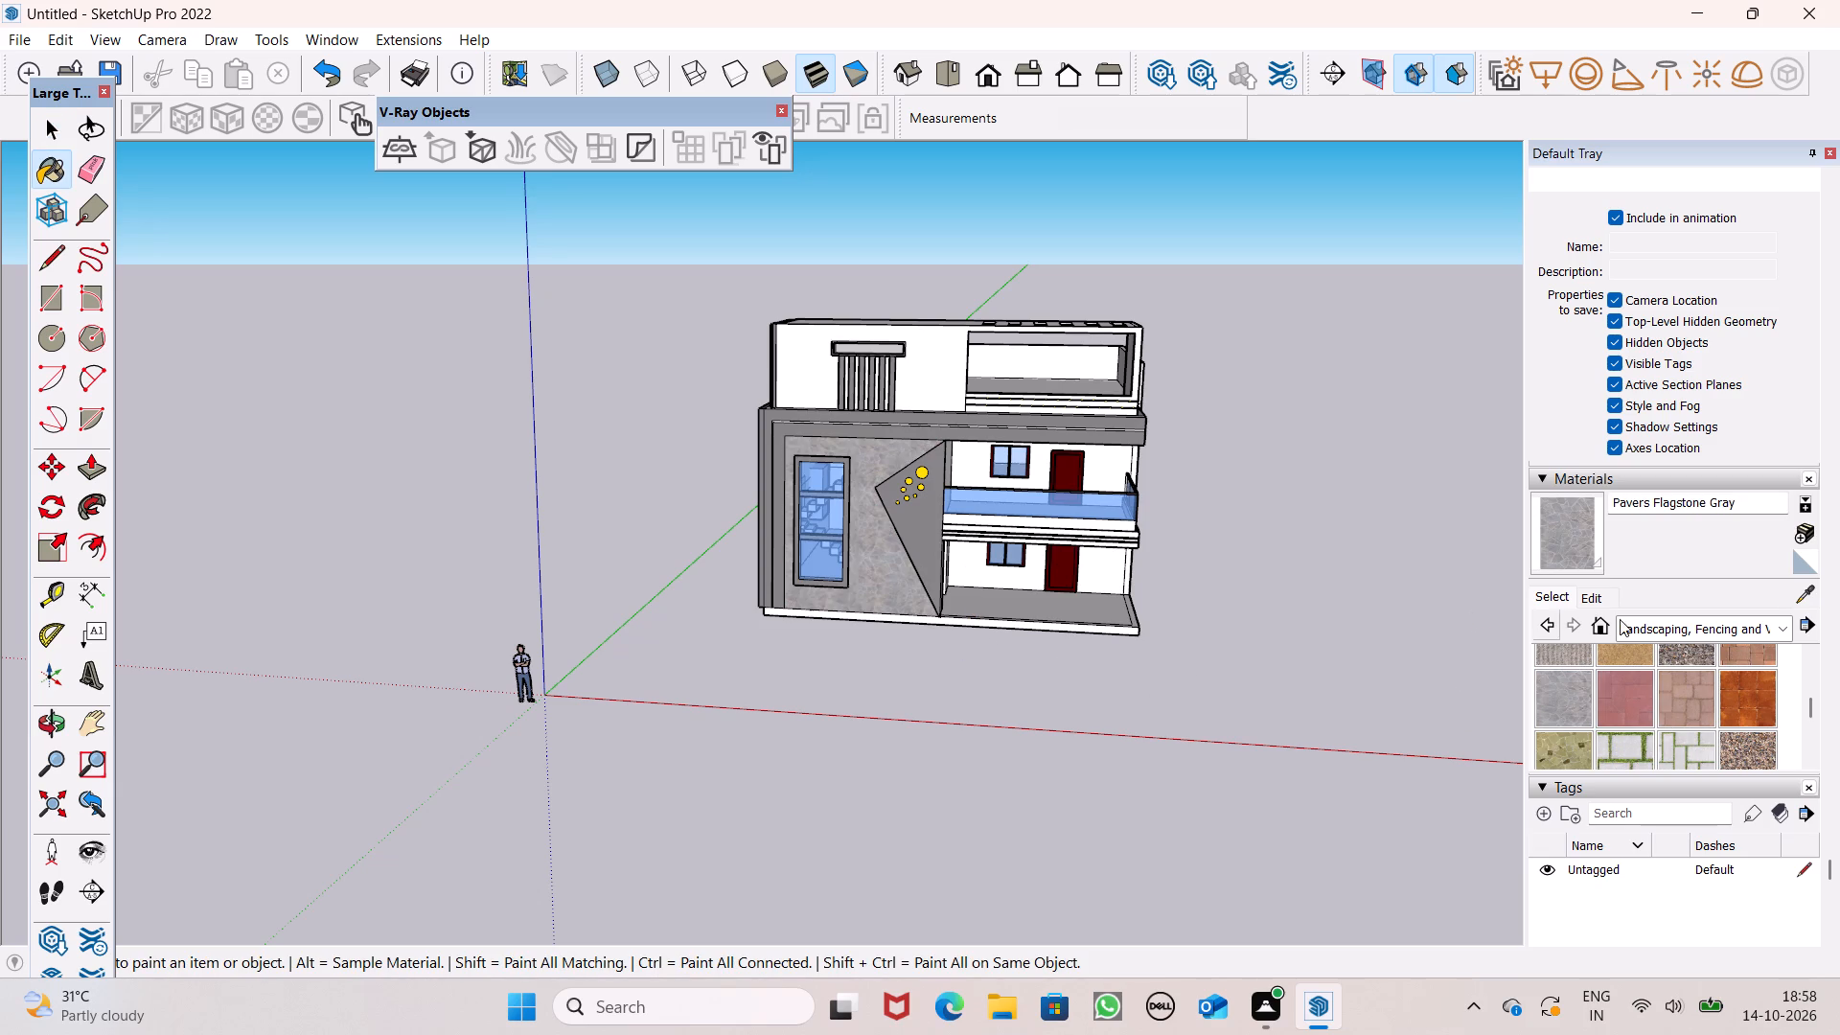
Set the Pavers Flagstone Gray texture width to 8' on the front wall.
left_click(1595, 602)
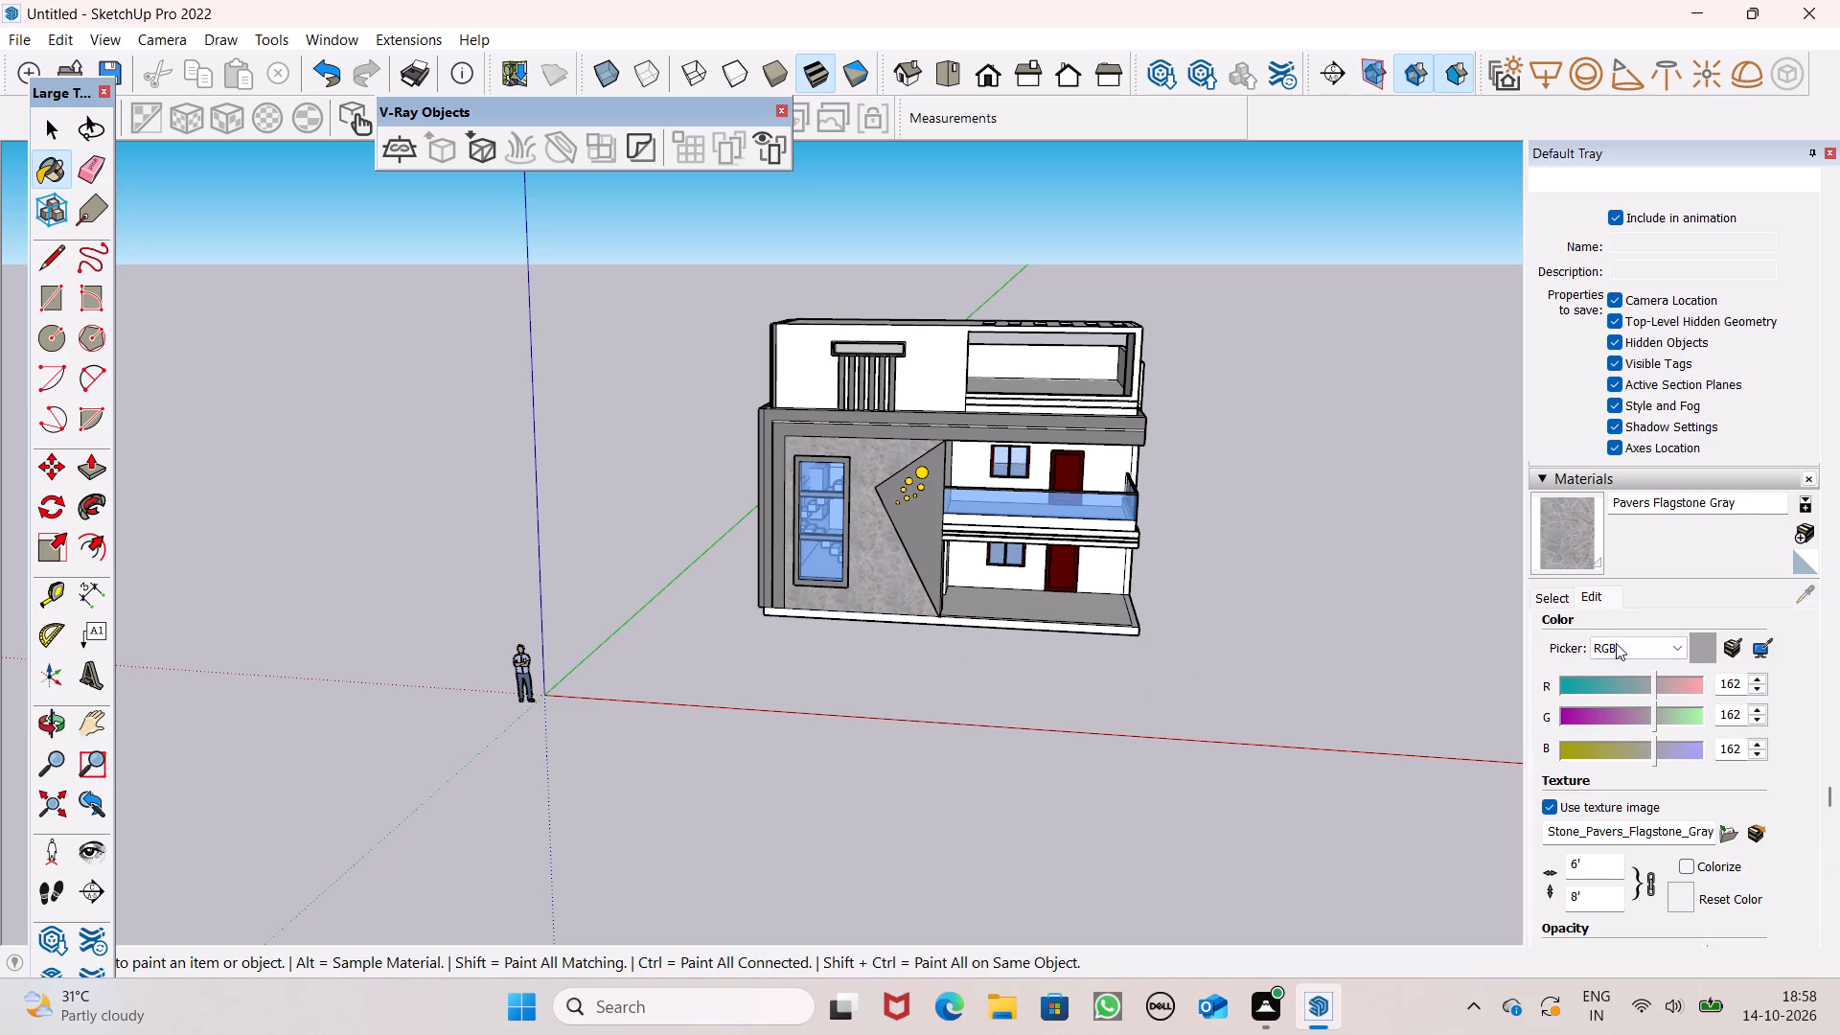
left_click(1598, 596)
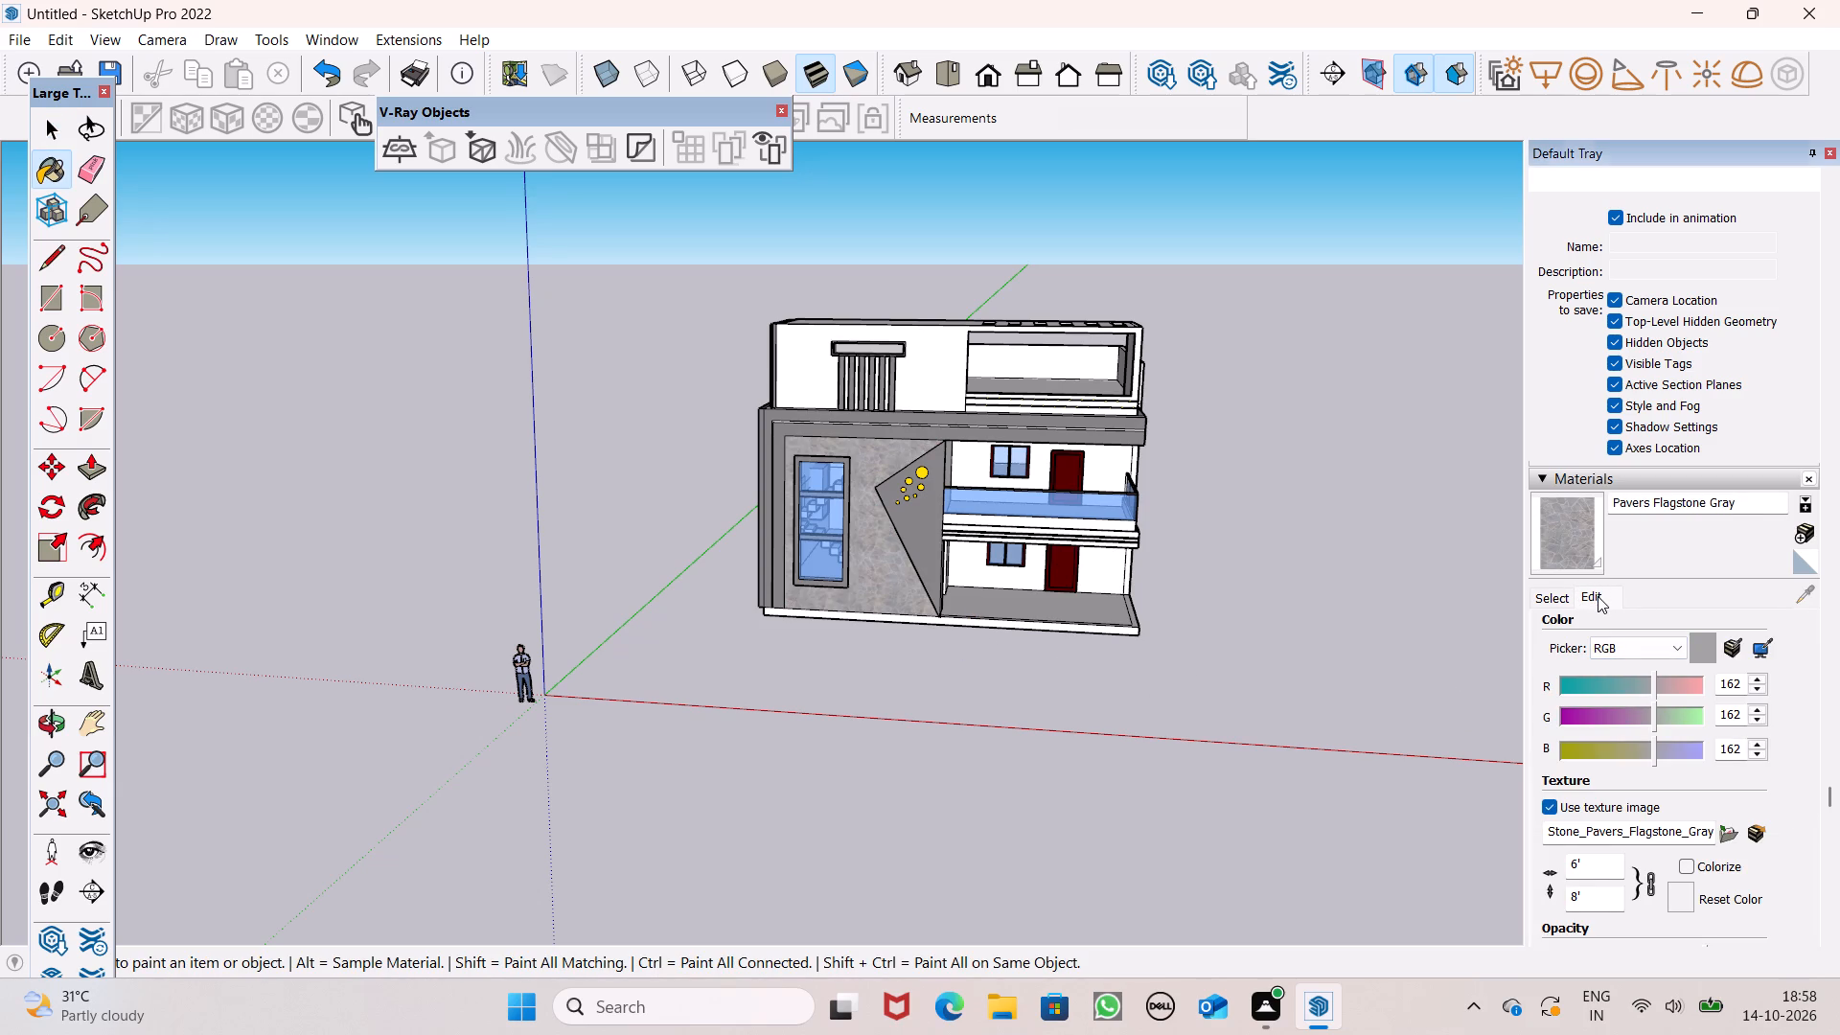
left_click(1614, 866)
key("BackSpace")
key("BackSpace")
type("8'")
key("Return")
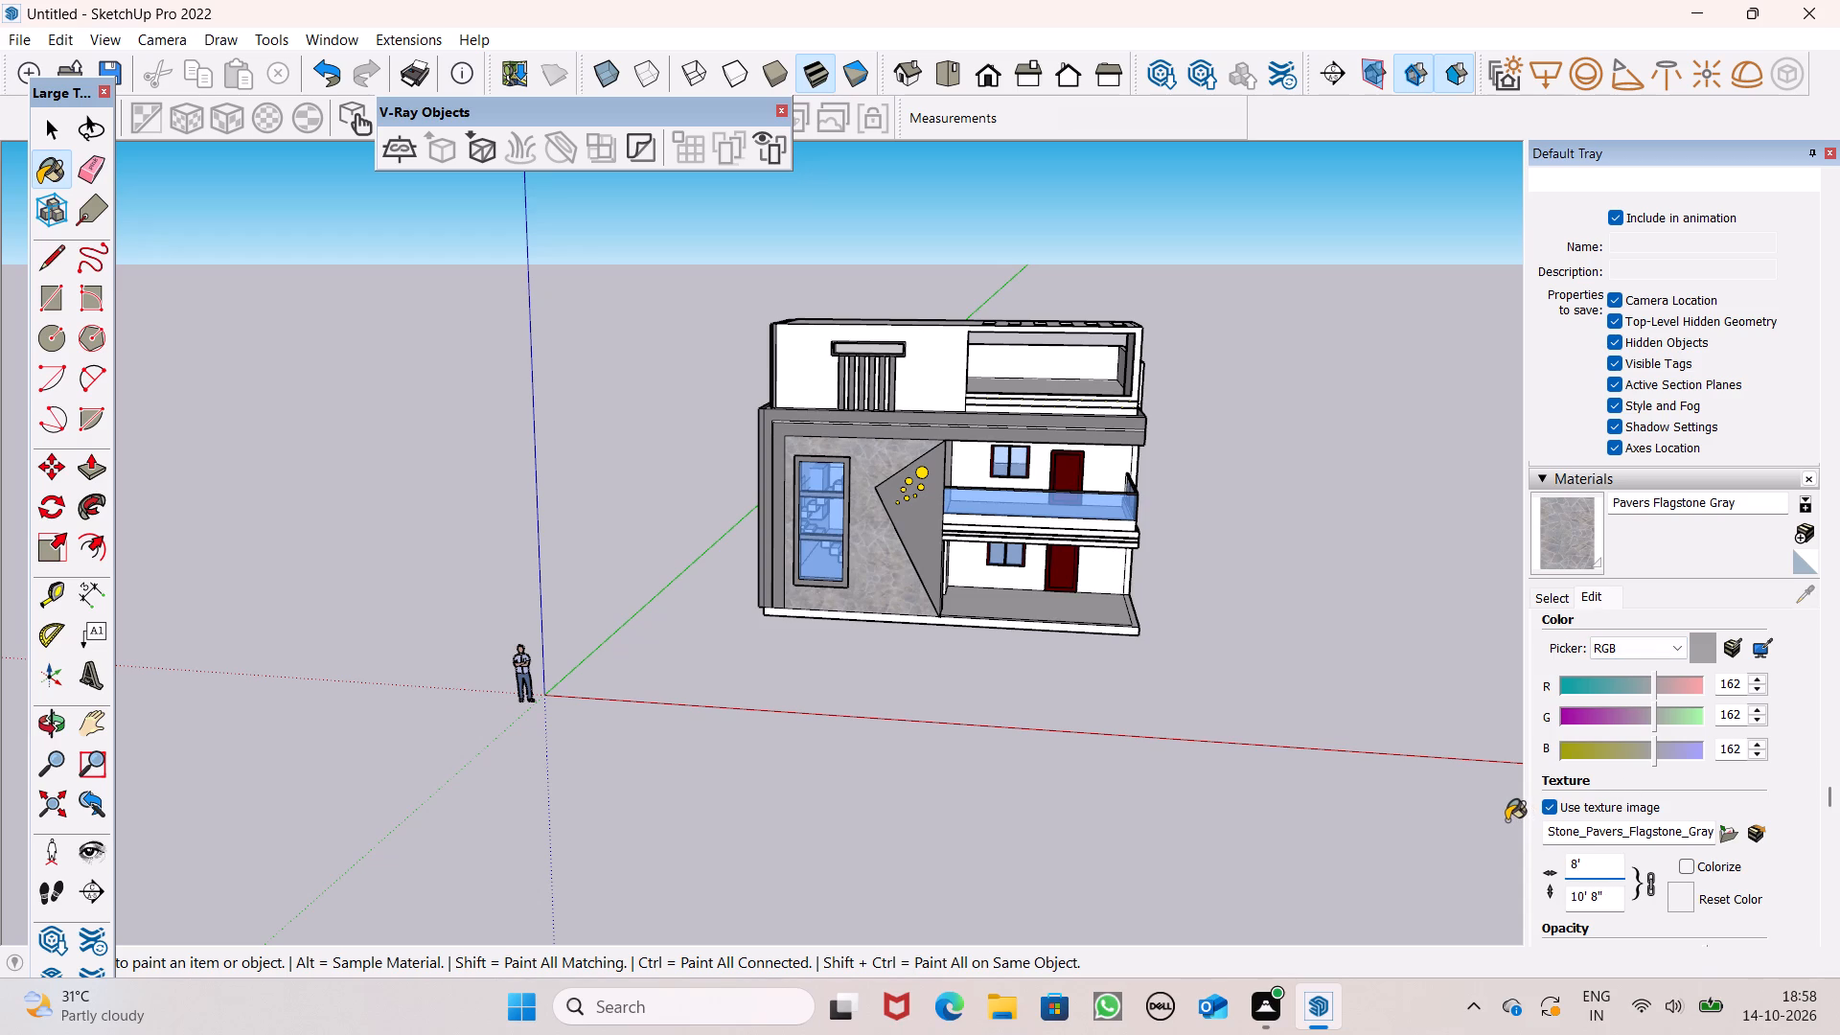
key("space")
Paint the plinth strip along the base of the front facade with Granite Tile from the Tile collection.
left_click(1567, 608)
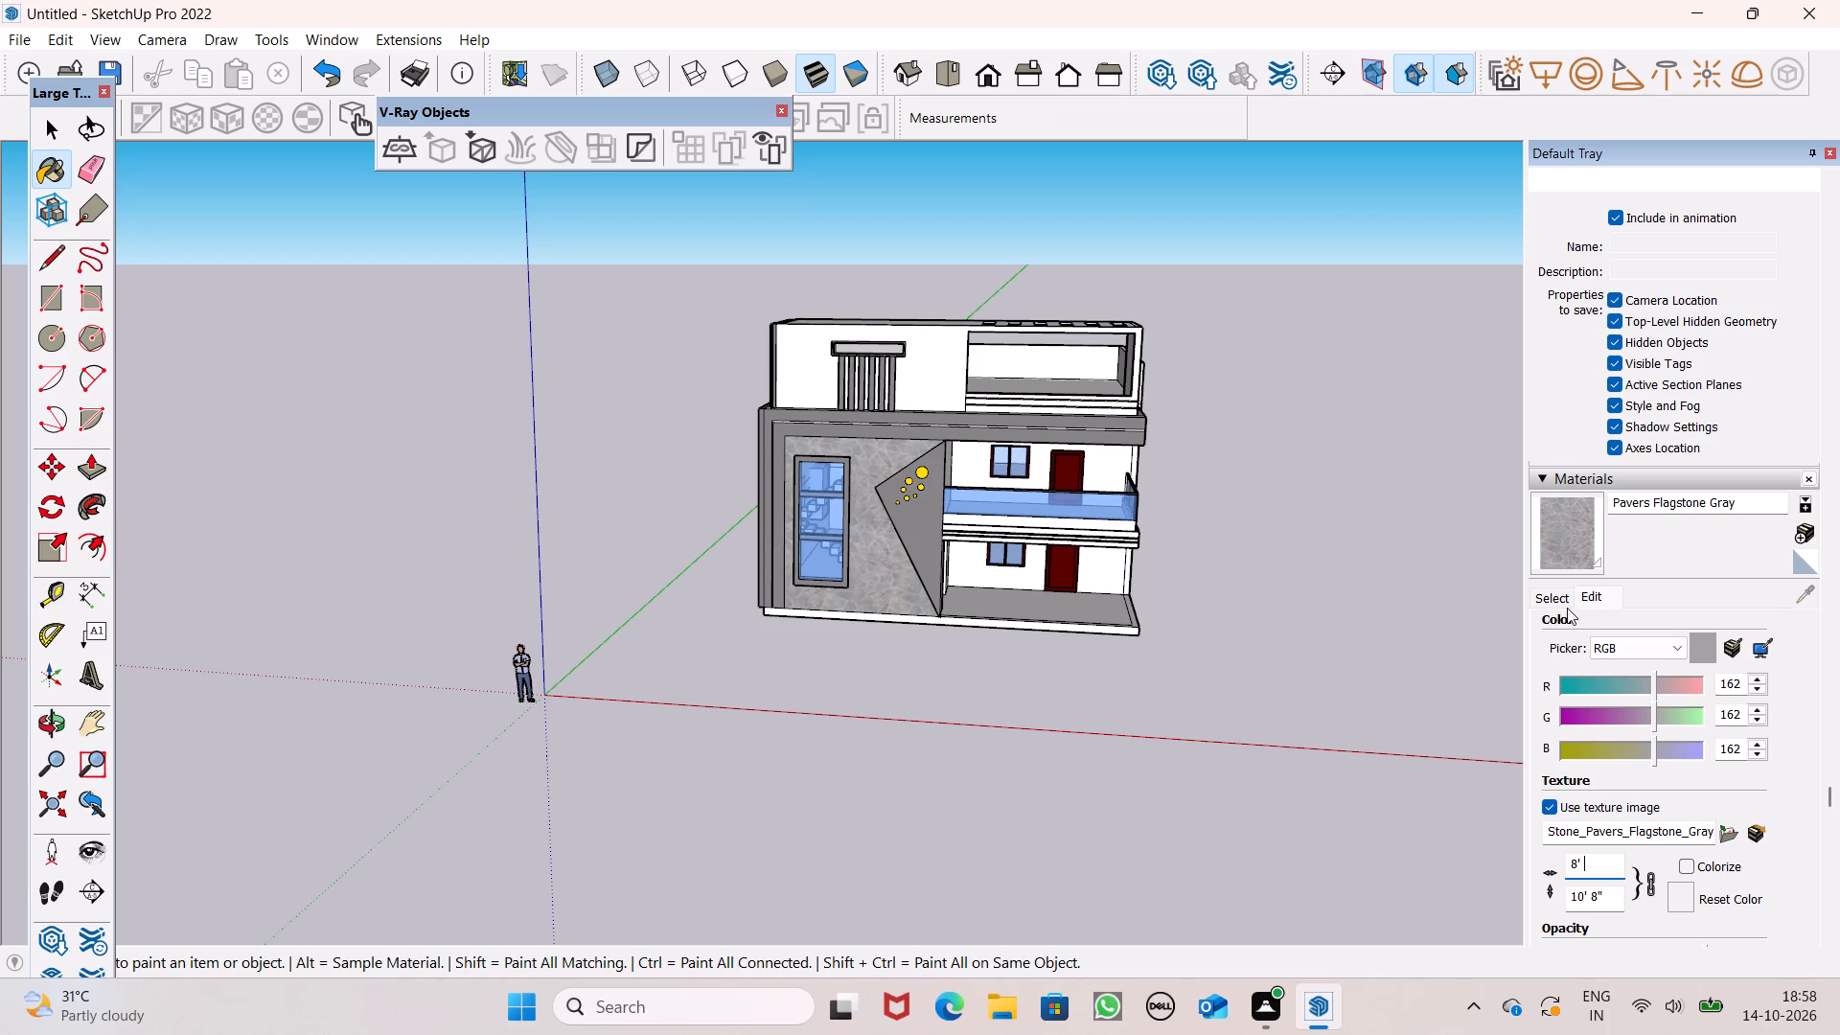
left_click(1561, 599)
scroll(1604, 678, "down", 1)
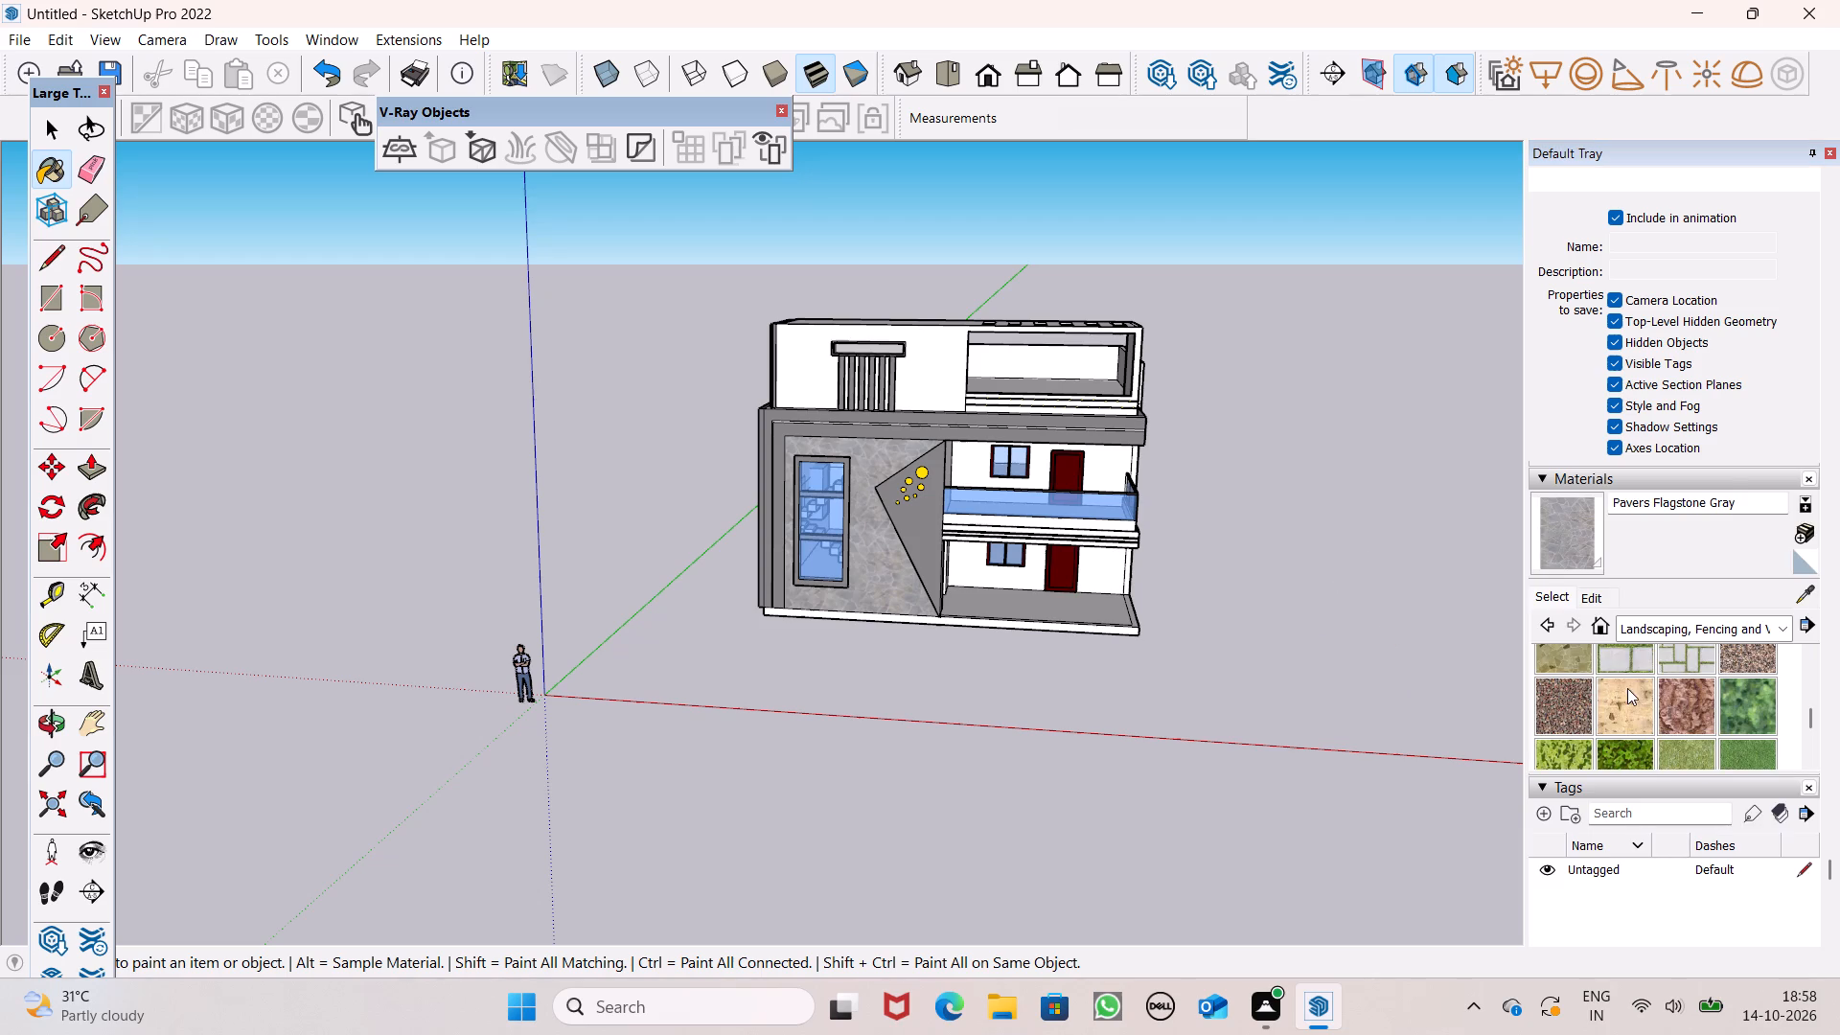
scroll(1667, 709, "down", 1)
left_click(1718, 617)
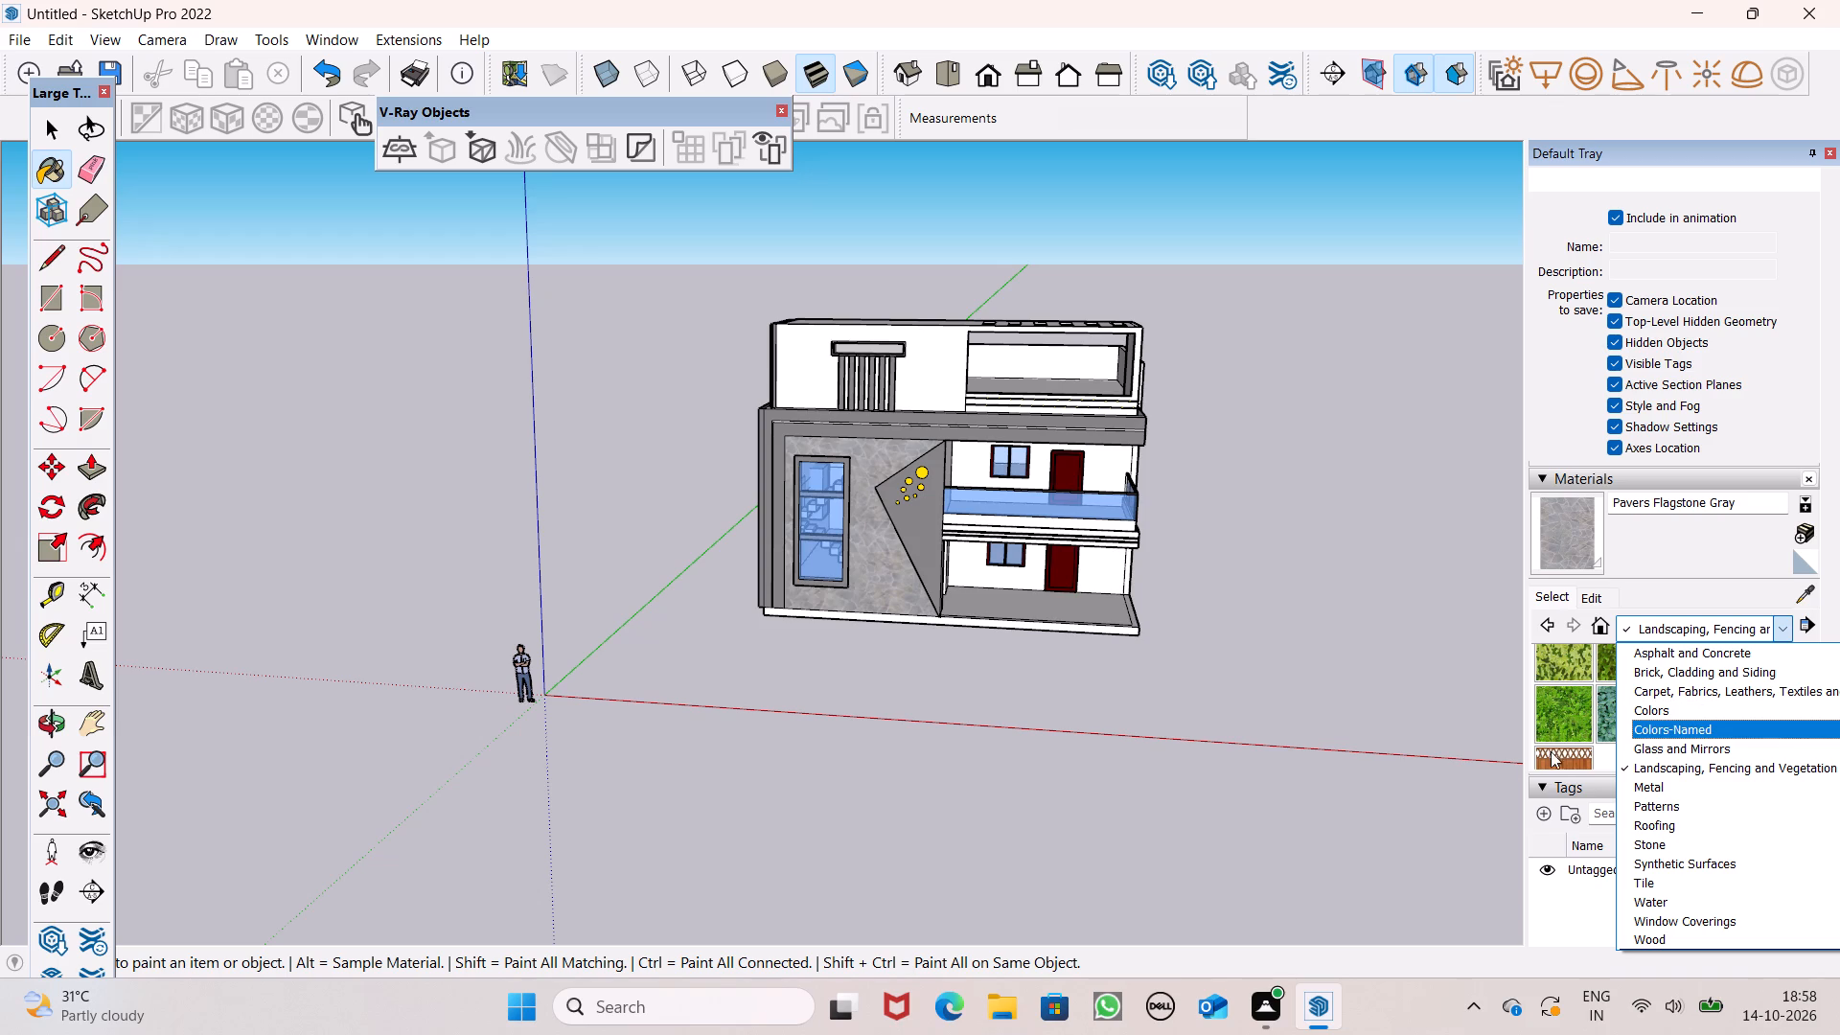
key("space")
left_click(1260, 678)
left_click(1667, 630)
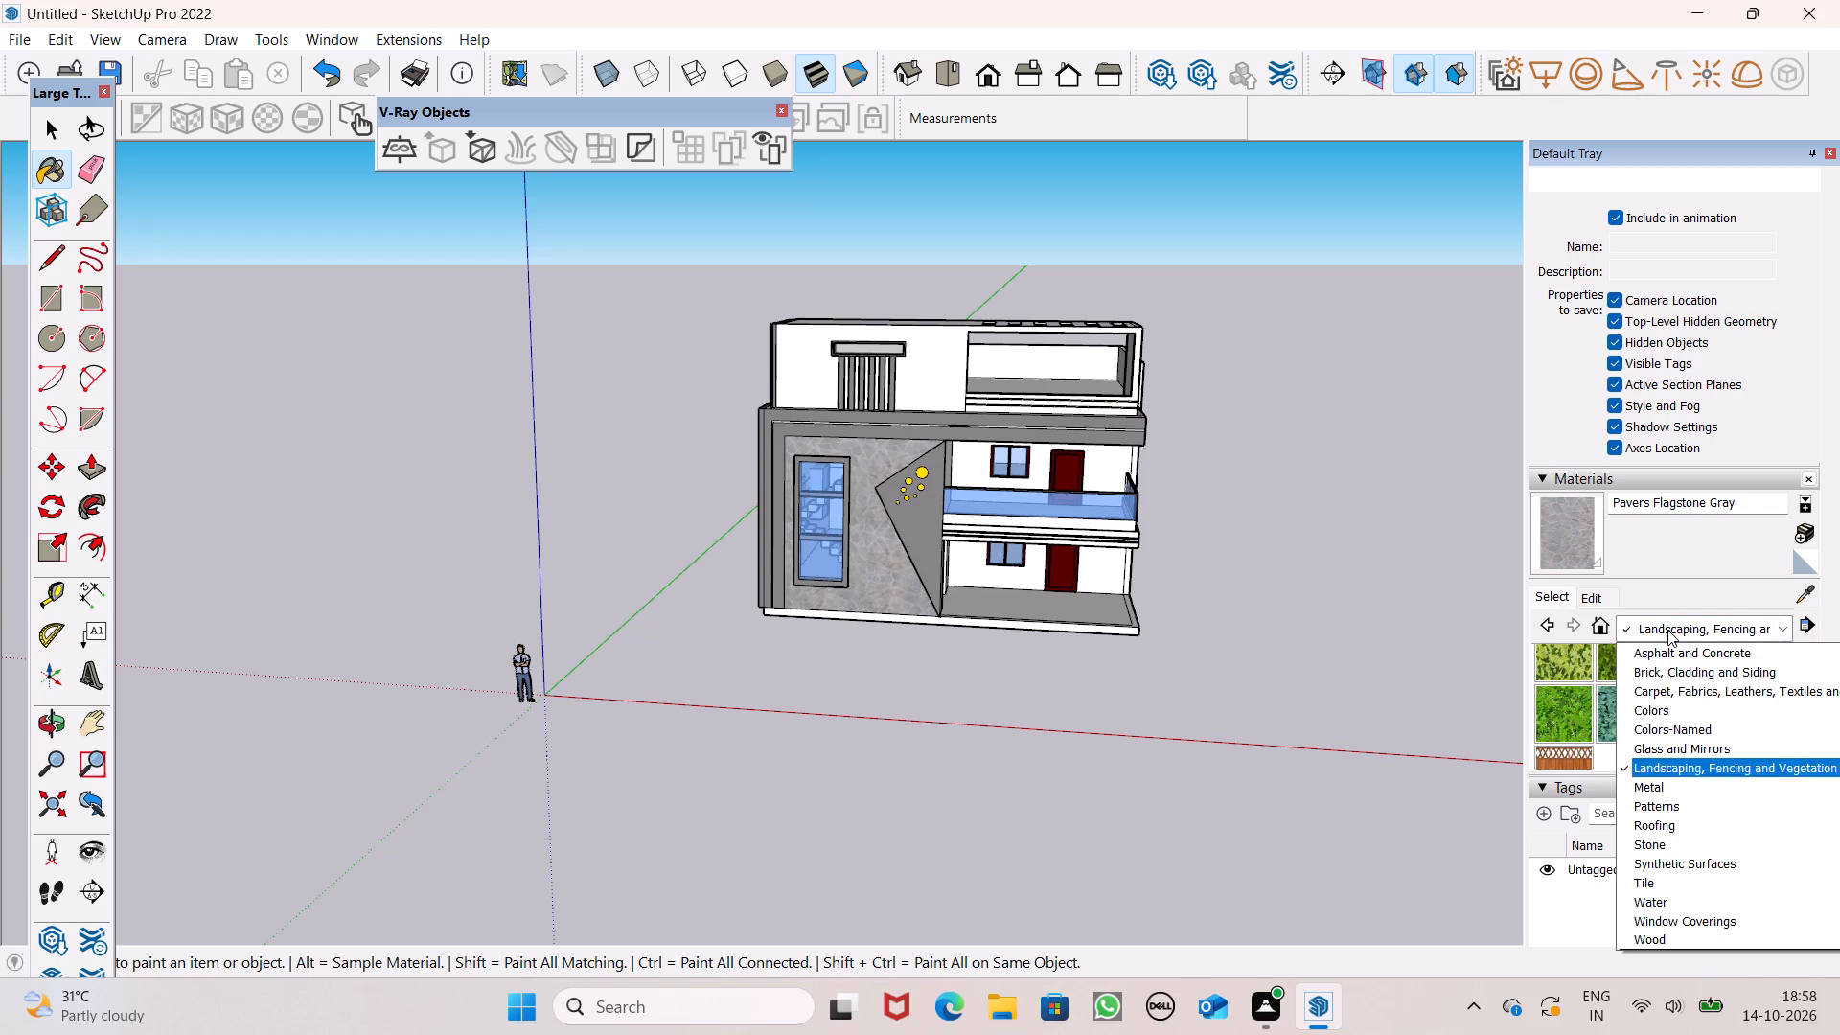
left_click(1680, 888)
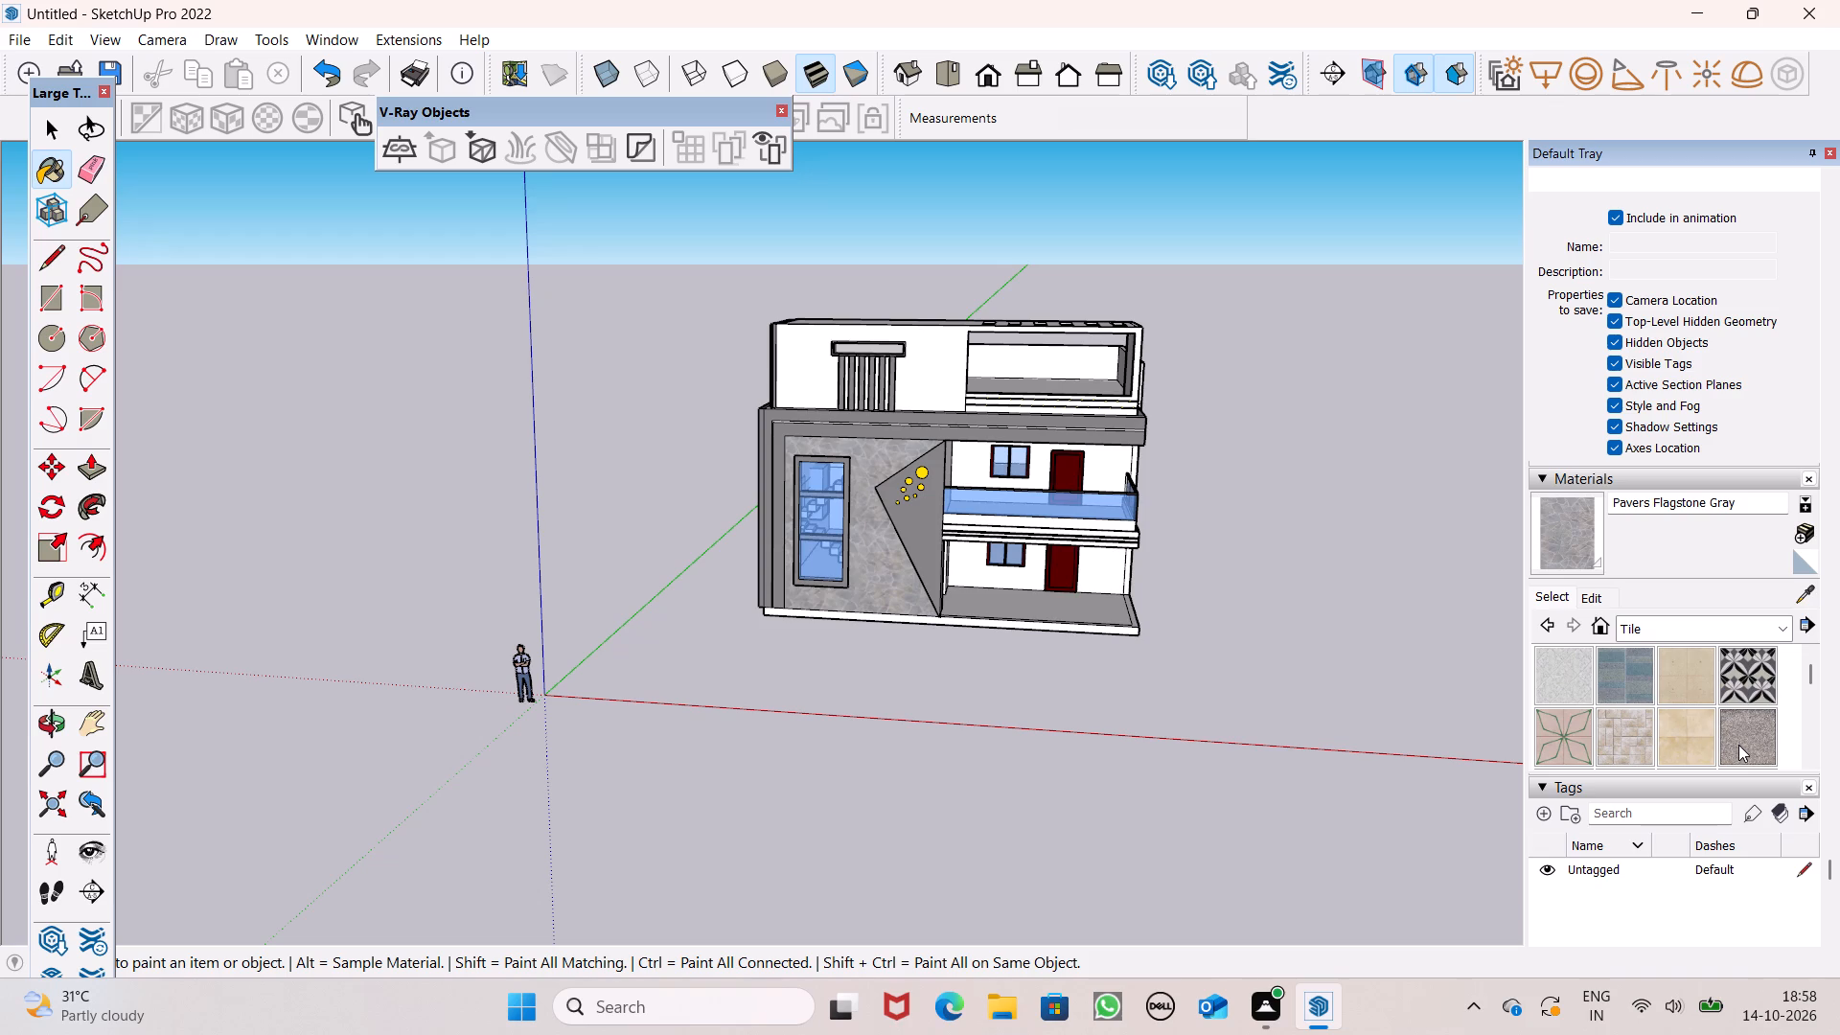
left_click(1738, 745)
scroll(880, 639, "up", 4)
scroll(879, 638, "down", 1)
scroll(879, 638, "up", 5)
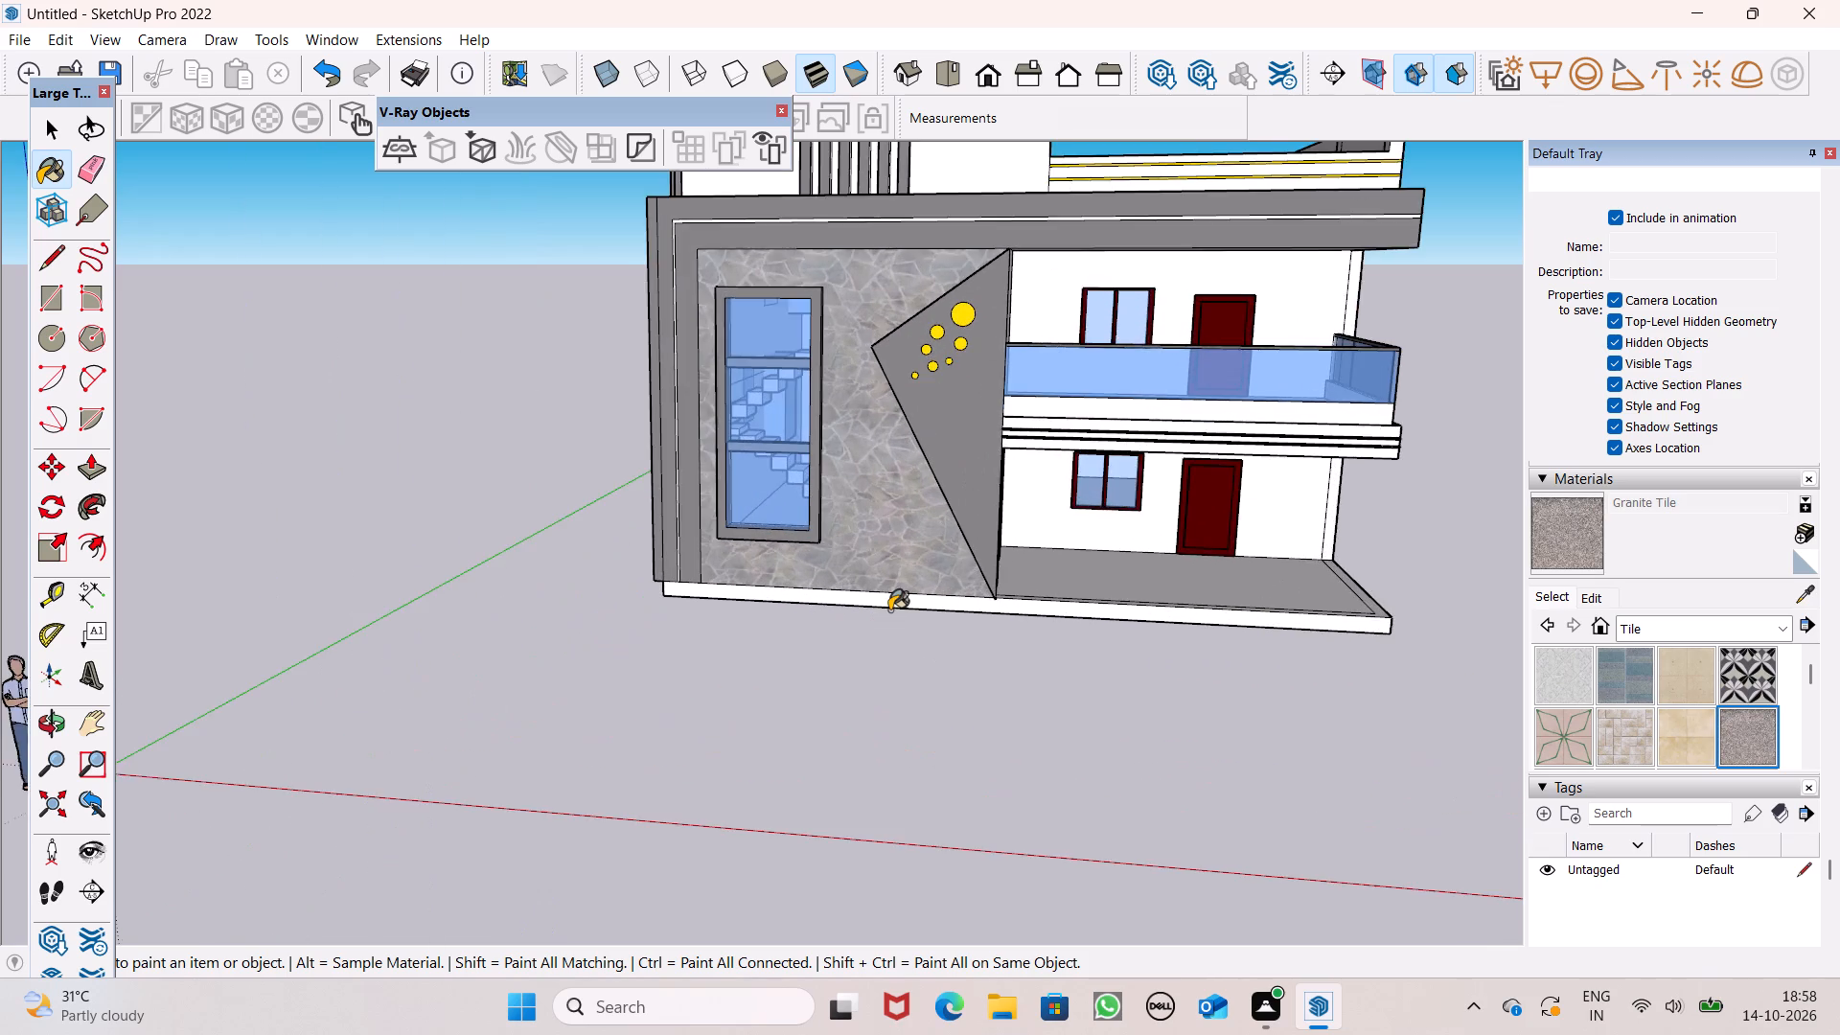
scroll(889, 610, "up", 2)
scroll(907, 607, "down", 1)
scroll(907, 607, "up", 2)
scroll(907, 607, "down", 1)
left_click(918, 597)
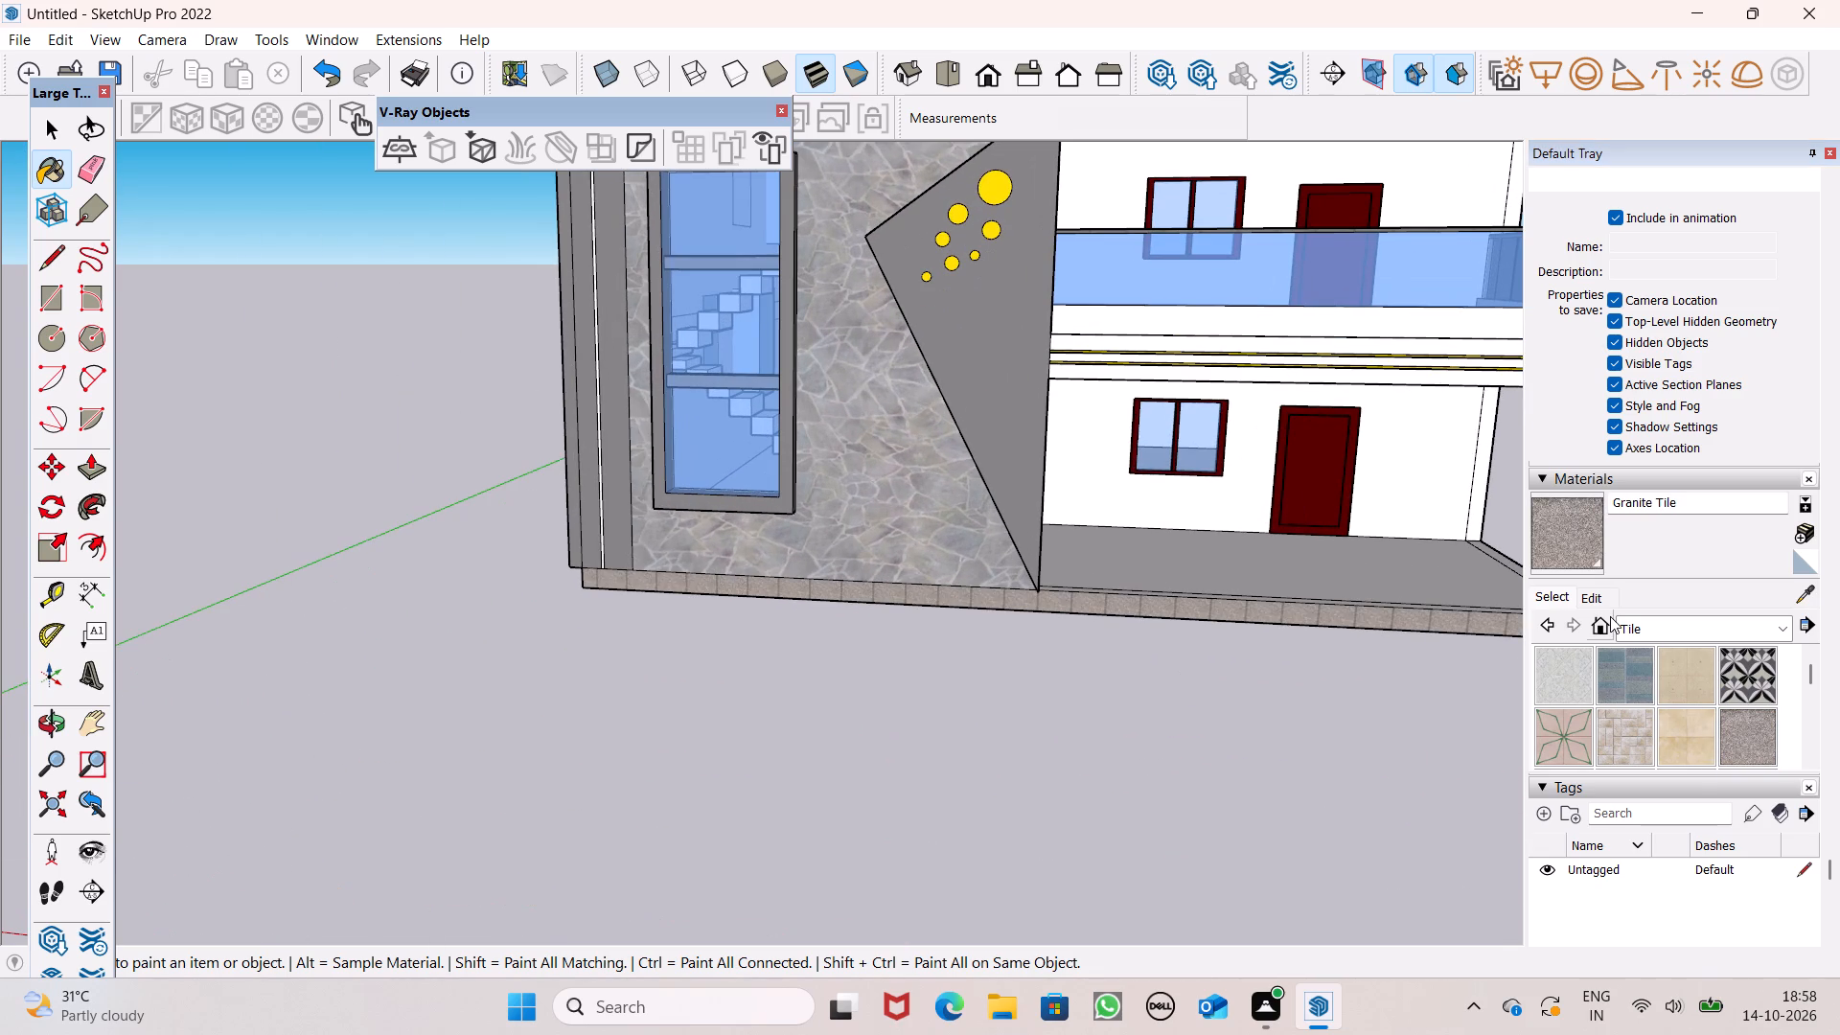
Paint the ground-floor porch floor and the balcony floor above it with Concrete Form 4x8 from Asphalt and Concrete.
left_click(1727, 615)
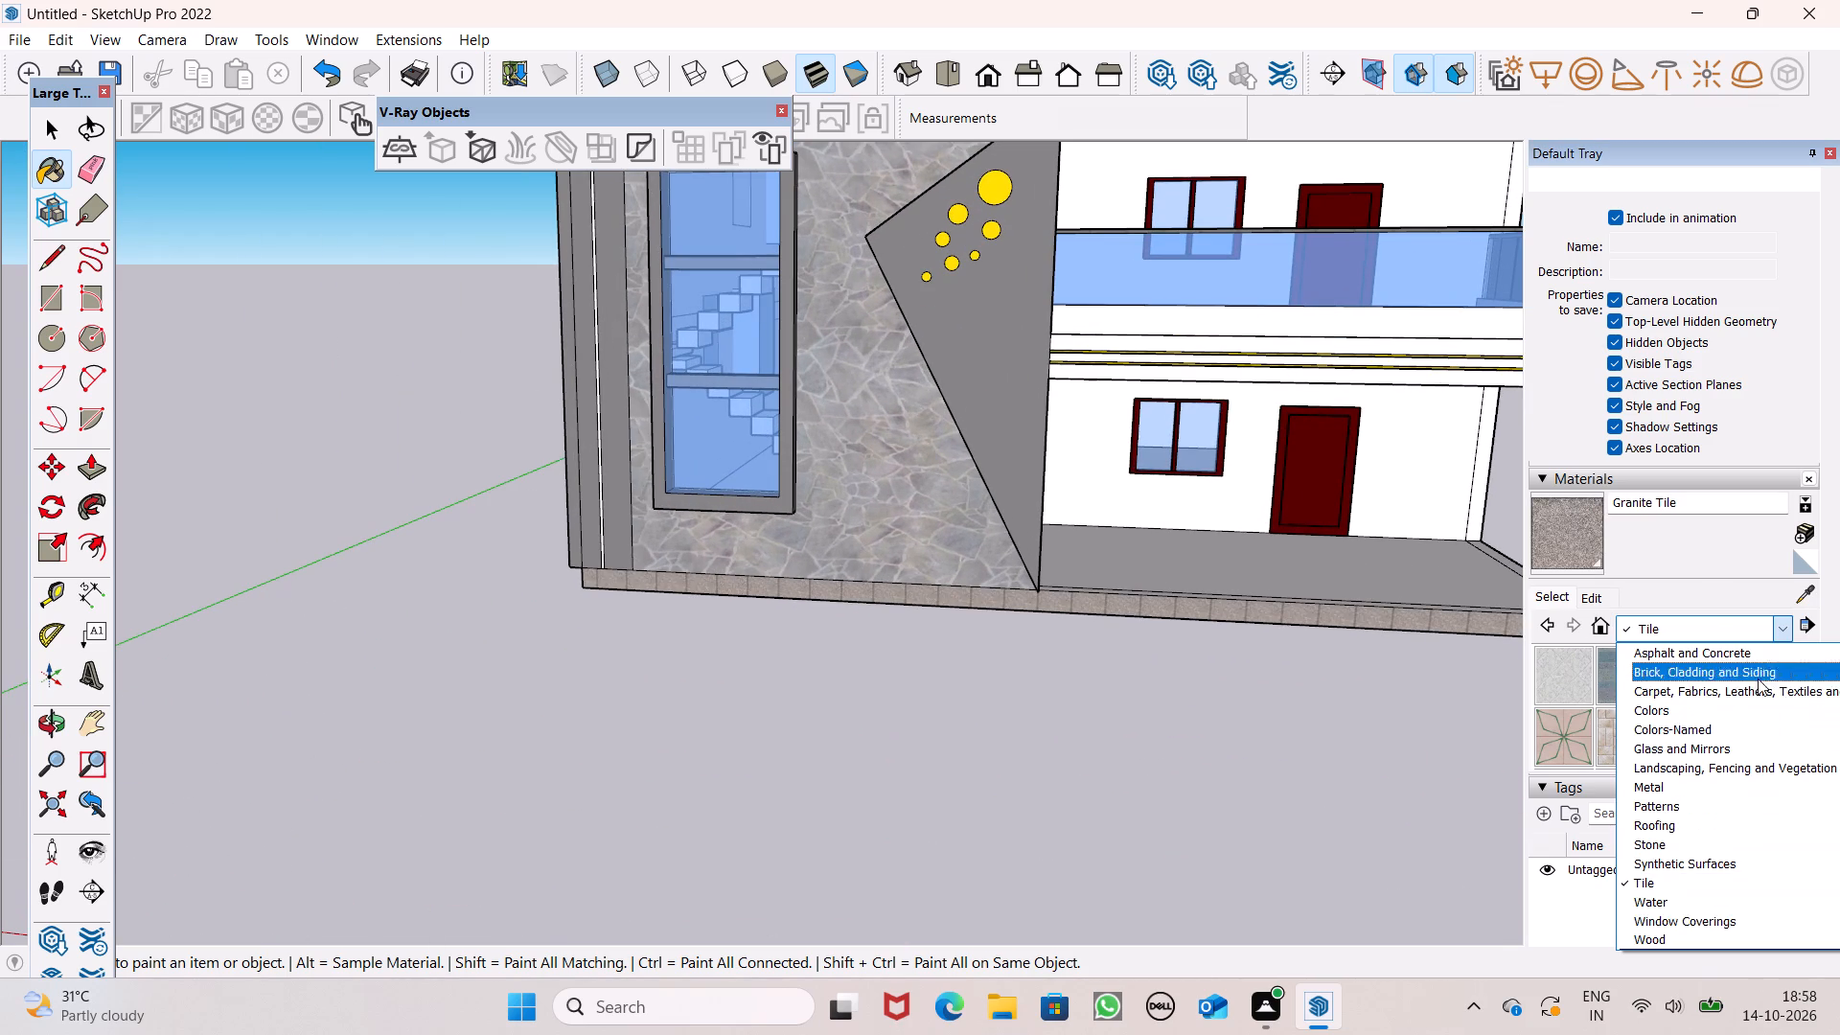
left_click(1766, 652)
left_click(1610, 740)
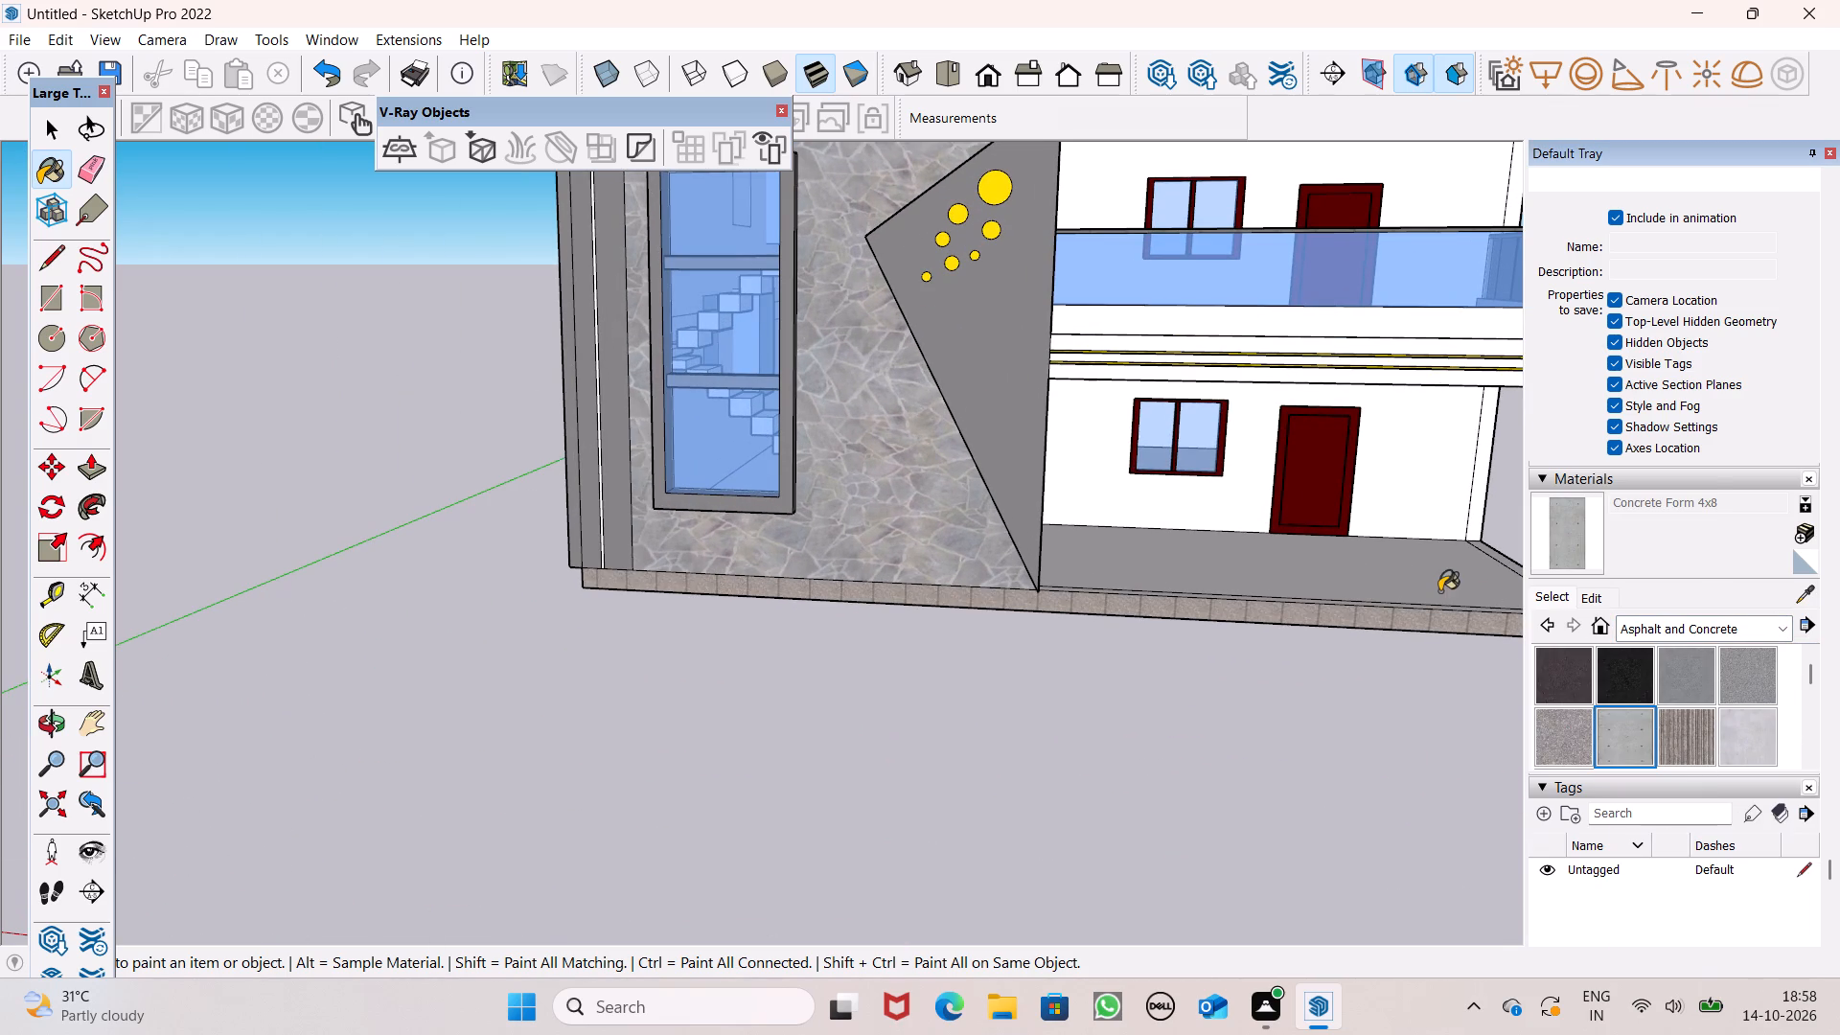
left_click(1437, 591)
scroll(1006, 601, "down", 2)
scroll(1000, 595, "up", 1)
scroll(1000, 595, "down", 1)
scroll(1000, 595, "up", 1)
scroll(1000, 595, "down", 1)
middle_click_drag(1104, 611, 1035, 999)
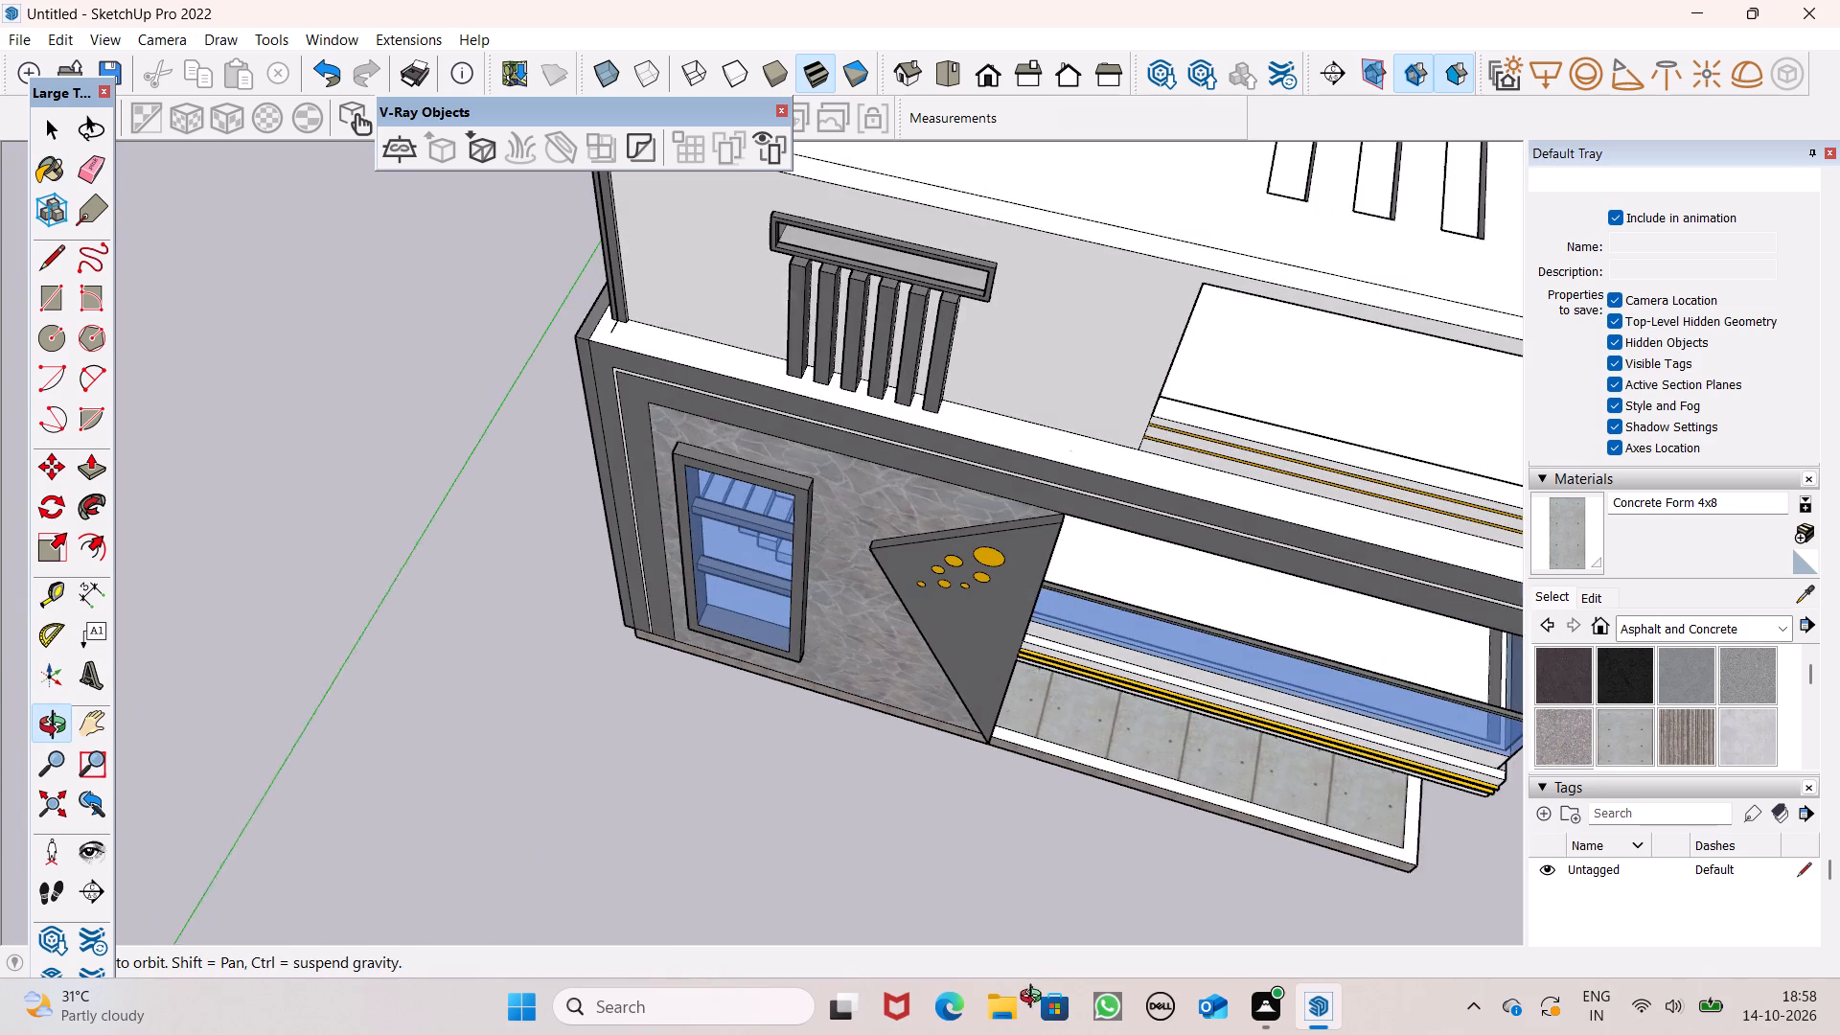
middle_click_drag(1035, 999, 1024, 986)
left_click(1221, 610)
middle_click_drag(1310, 711, 1358, 377)
scroll(1291, 465, "down", 6)
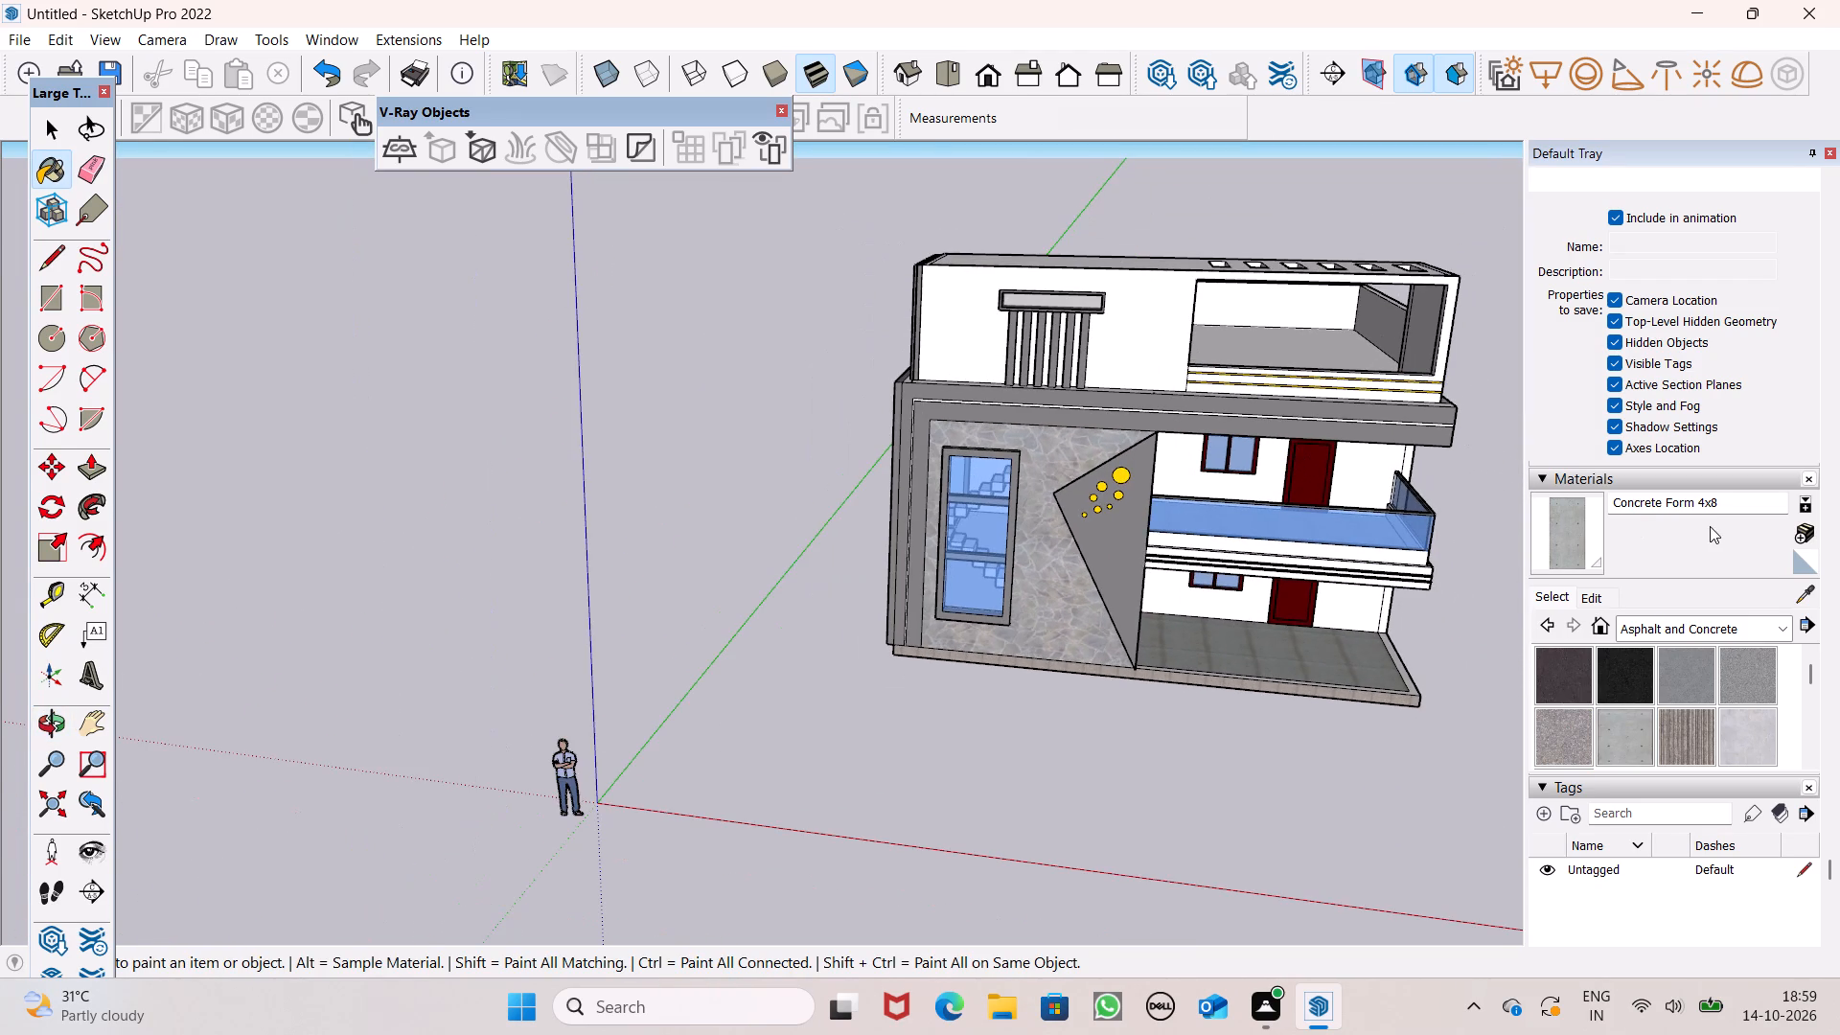
key("space")
key("space")
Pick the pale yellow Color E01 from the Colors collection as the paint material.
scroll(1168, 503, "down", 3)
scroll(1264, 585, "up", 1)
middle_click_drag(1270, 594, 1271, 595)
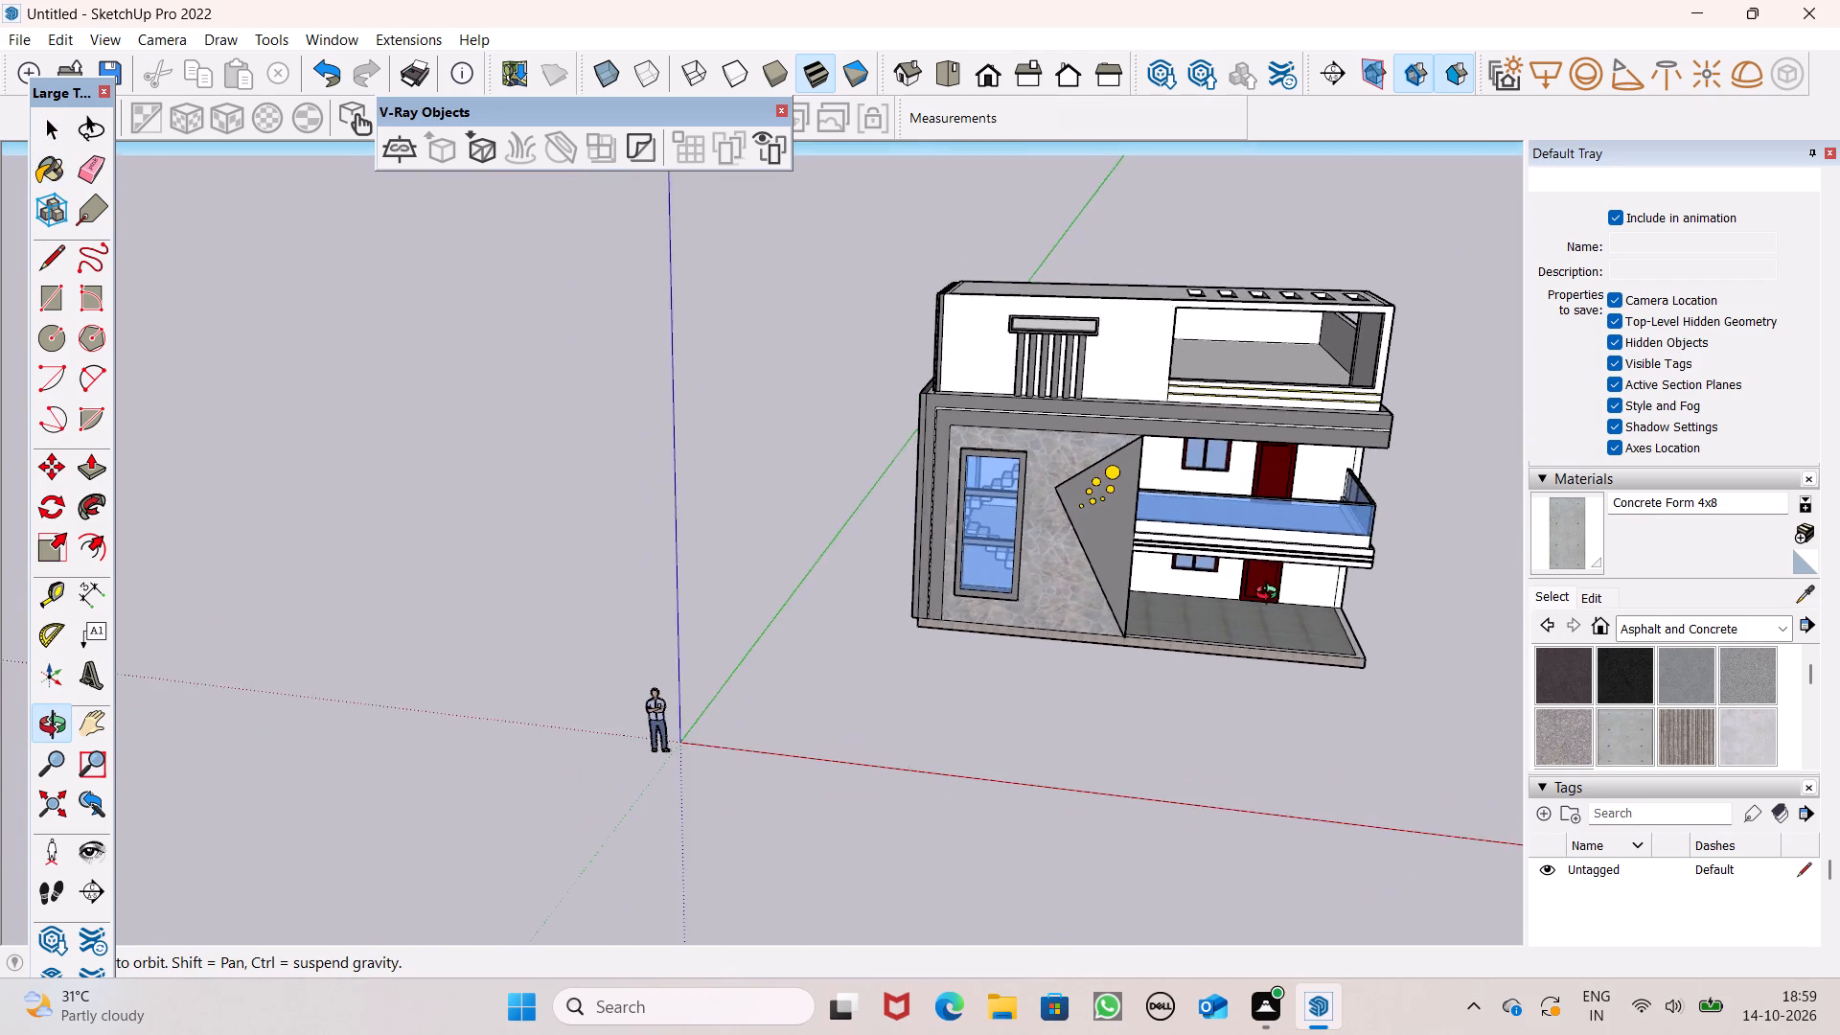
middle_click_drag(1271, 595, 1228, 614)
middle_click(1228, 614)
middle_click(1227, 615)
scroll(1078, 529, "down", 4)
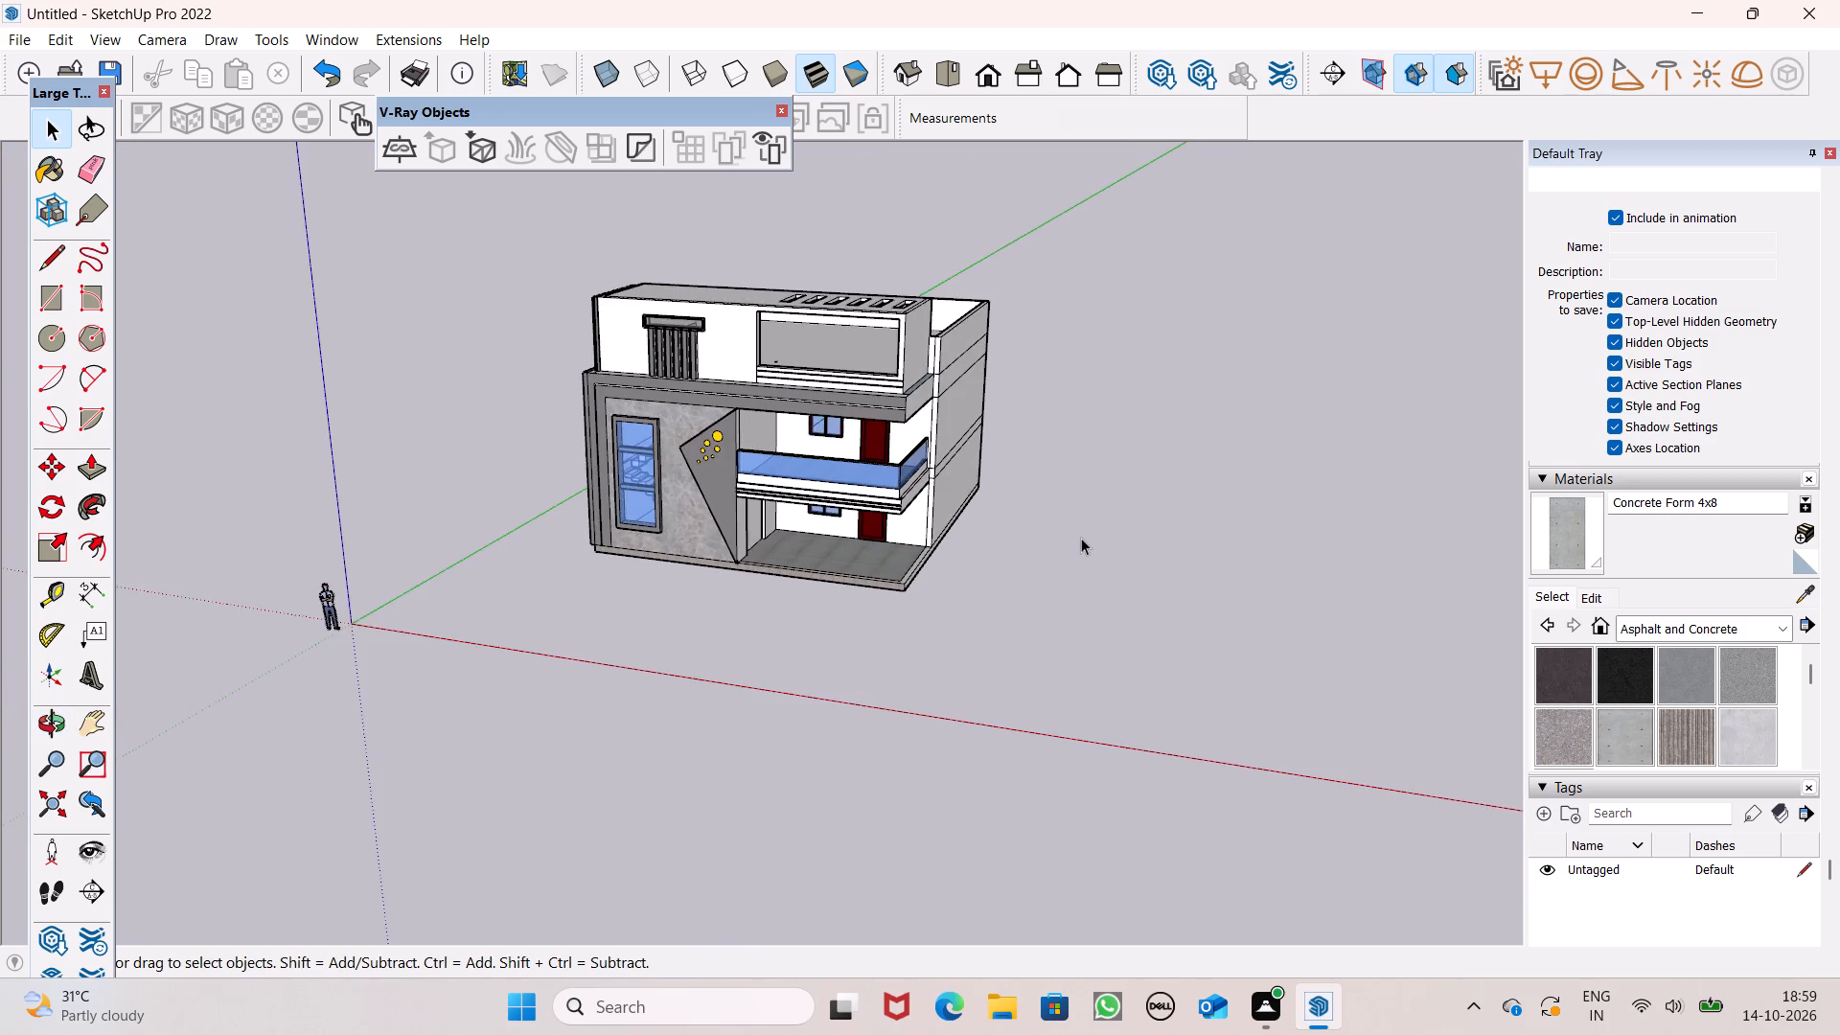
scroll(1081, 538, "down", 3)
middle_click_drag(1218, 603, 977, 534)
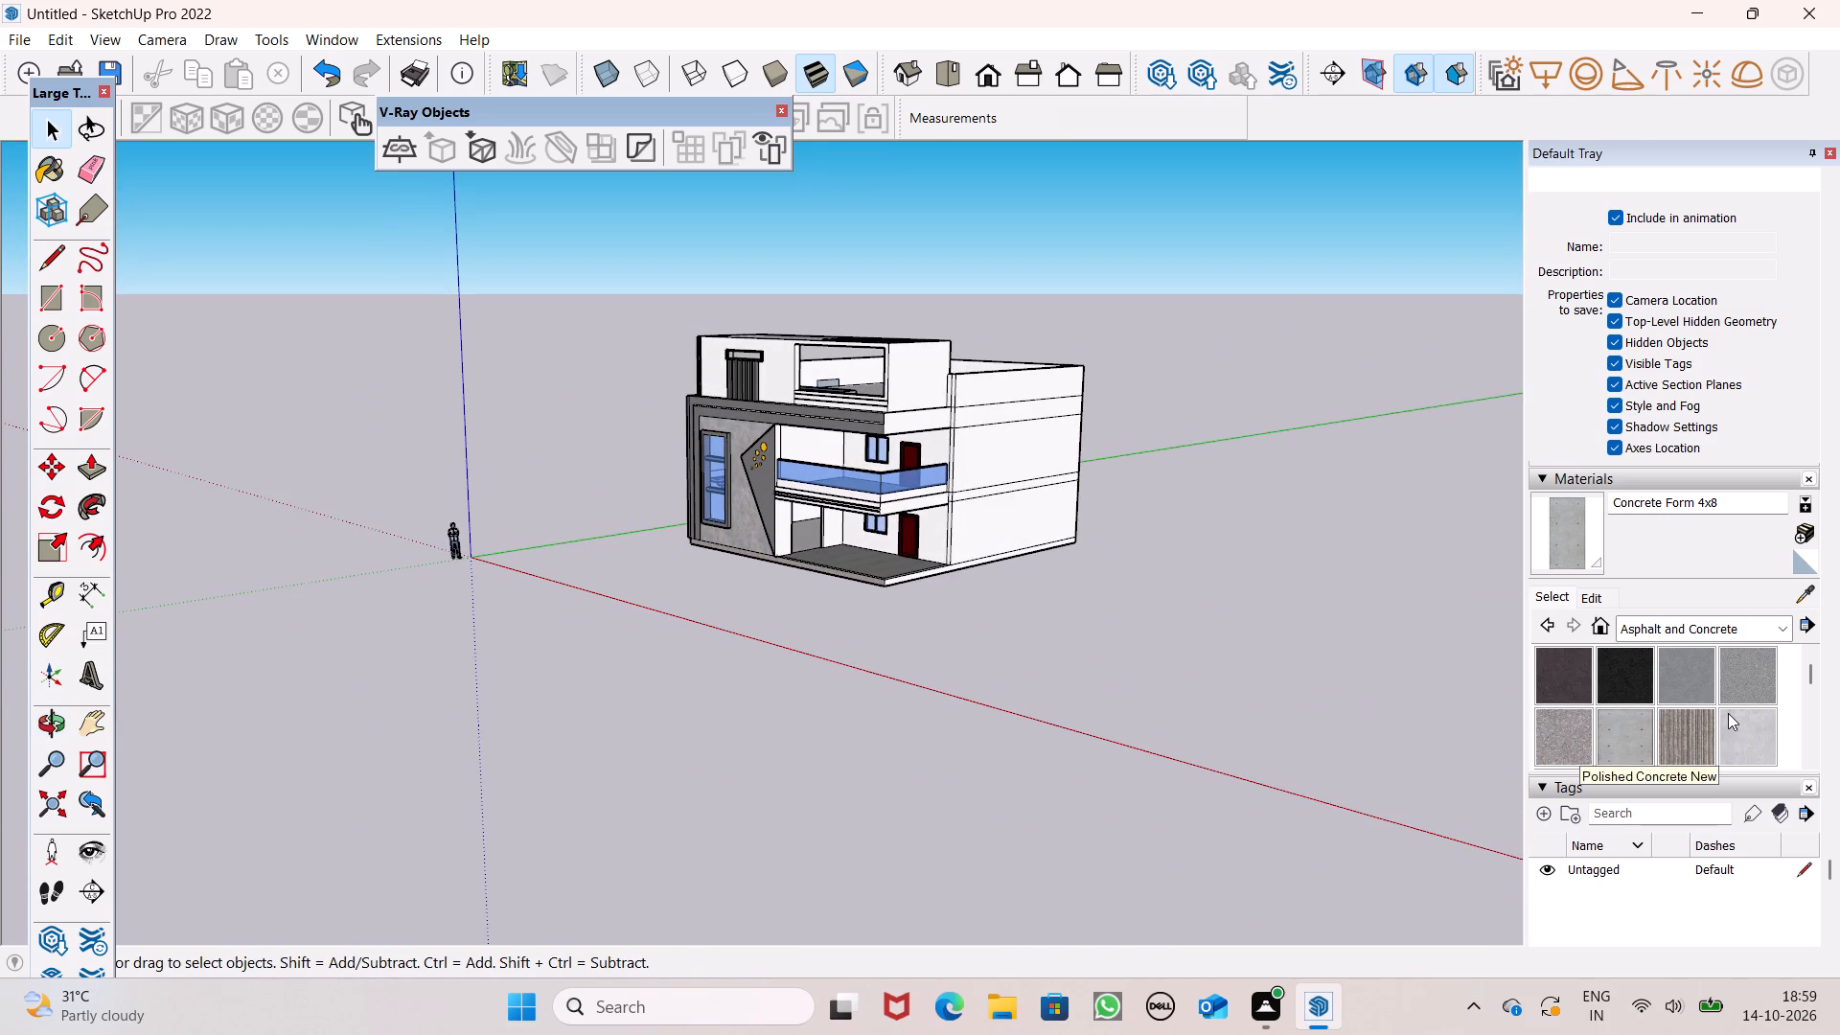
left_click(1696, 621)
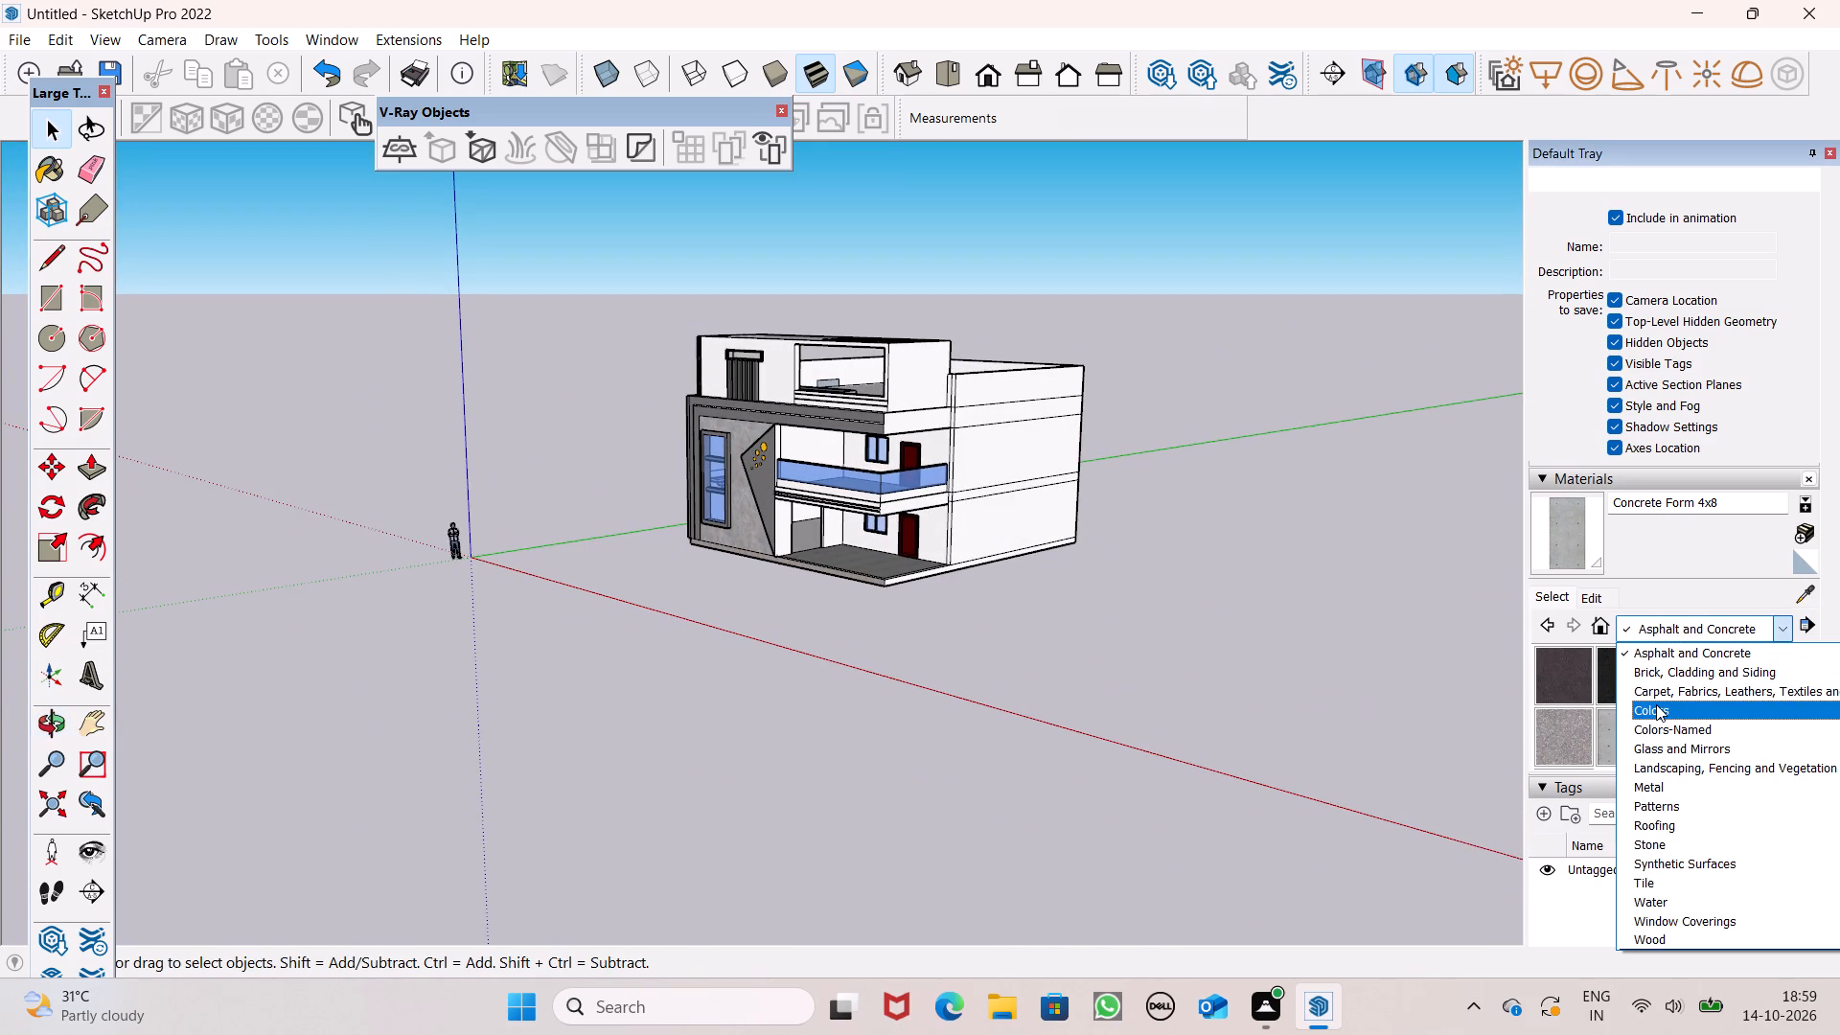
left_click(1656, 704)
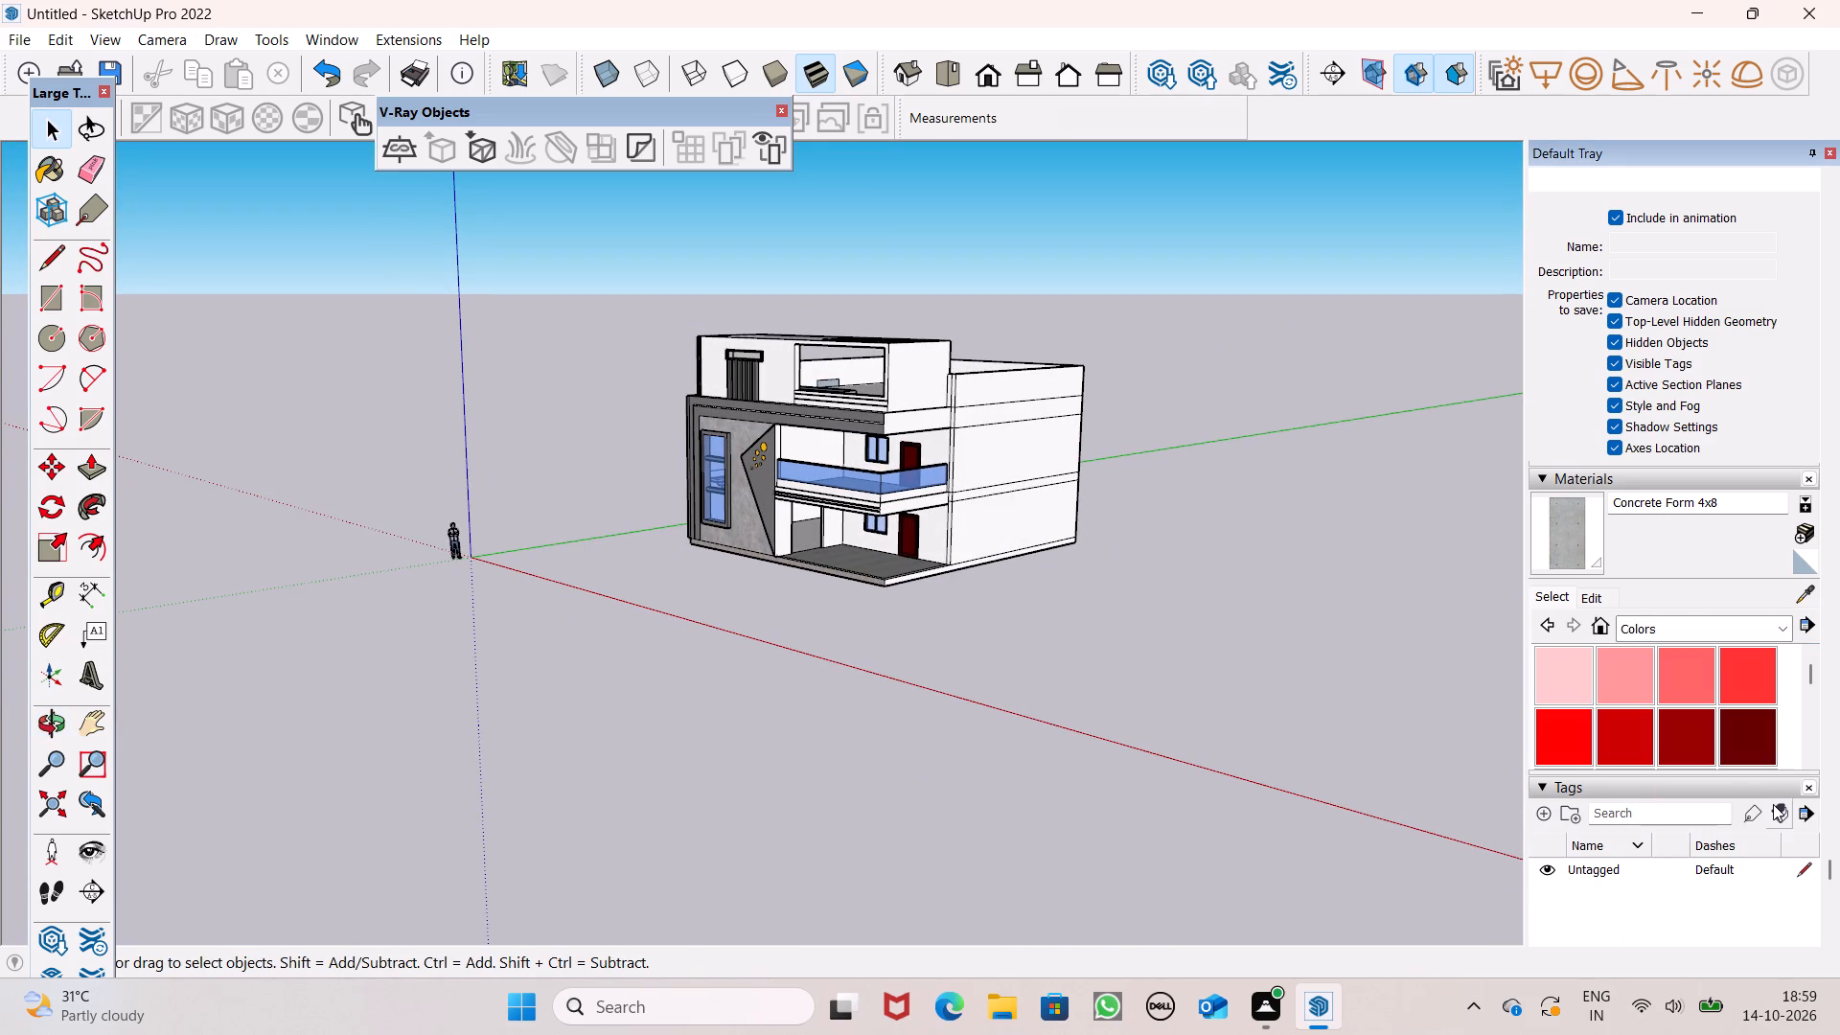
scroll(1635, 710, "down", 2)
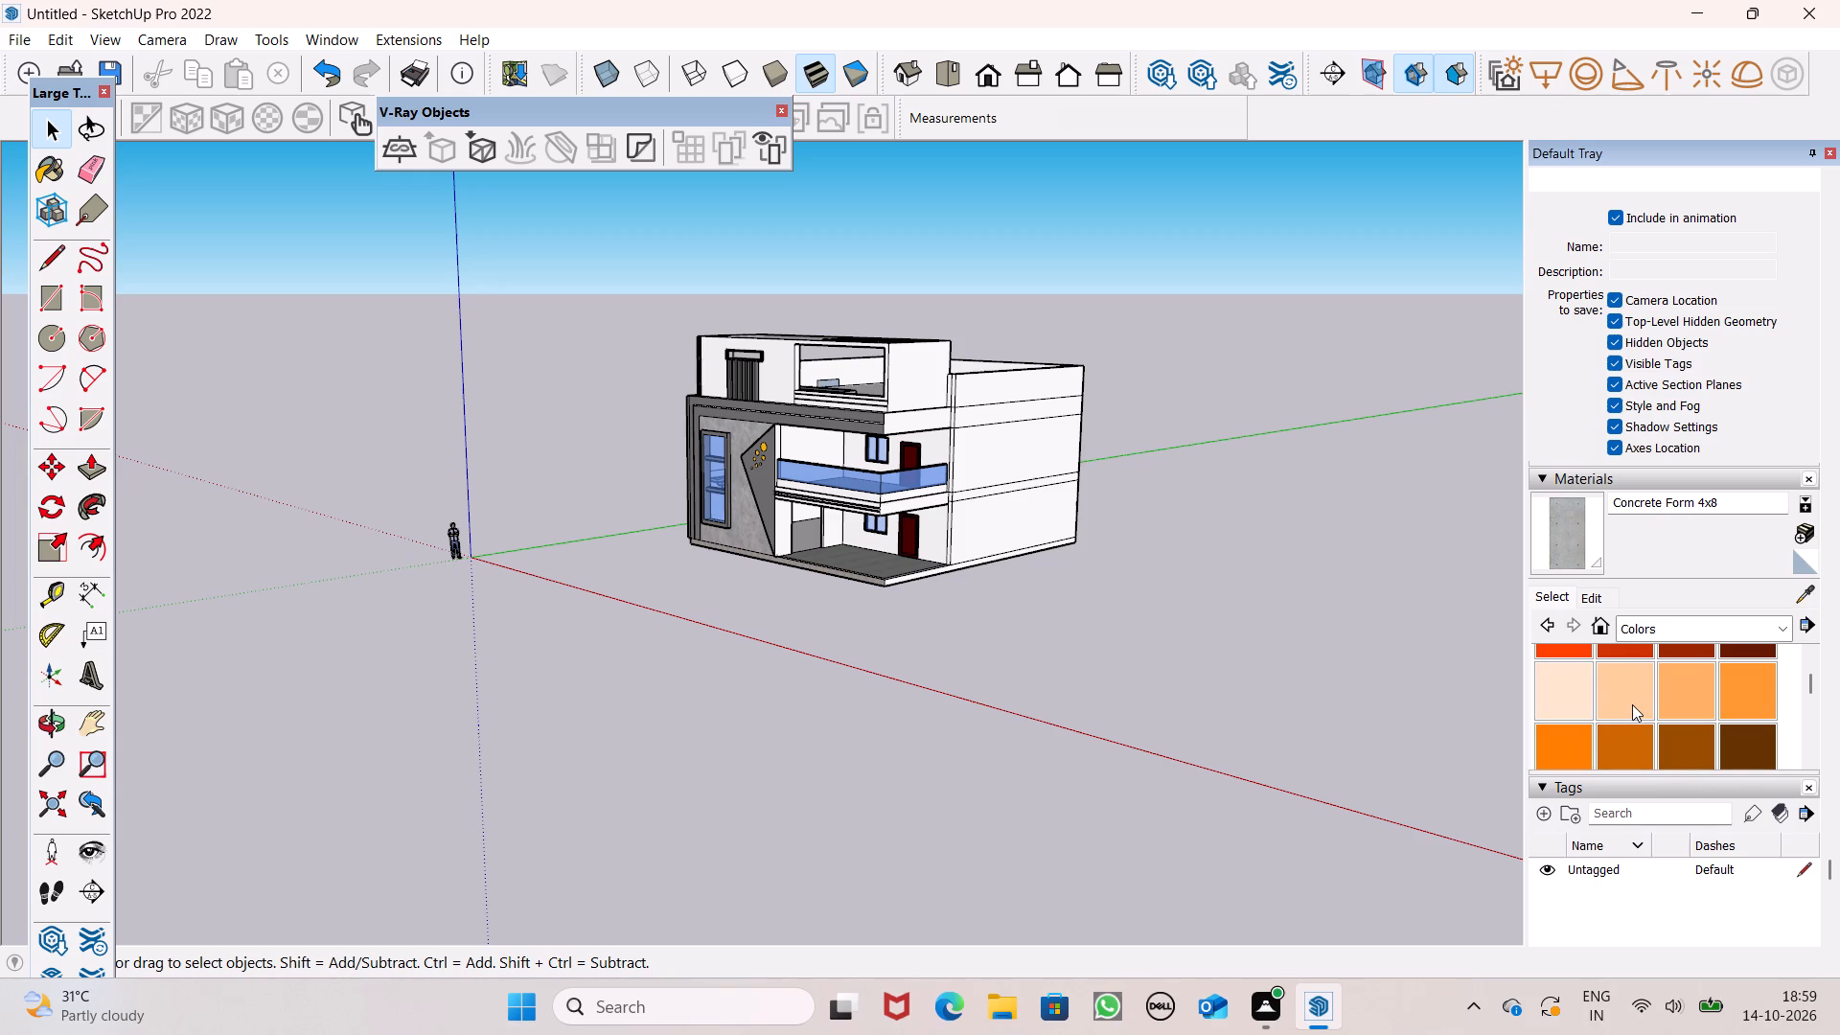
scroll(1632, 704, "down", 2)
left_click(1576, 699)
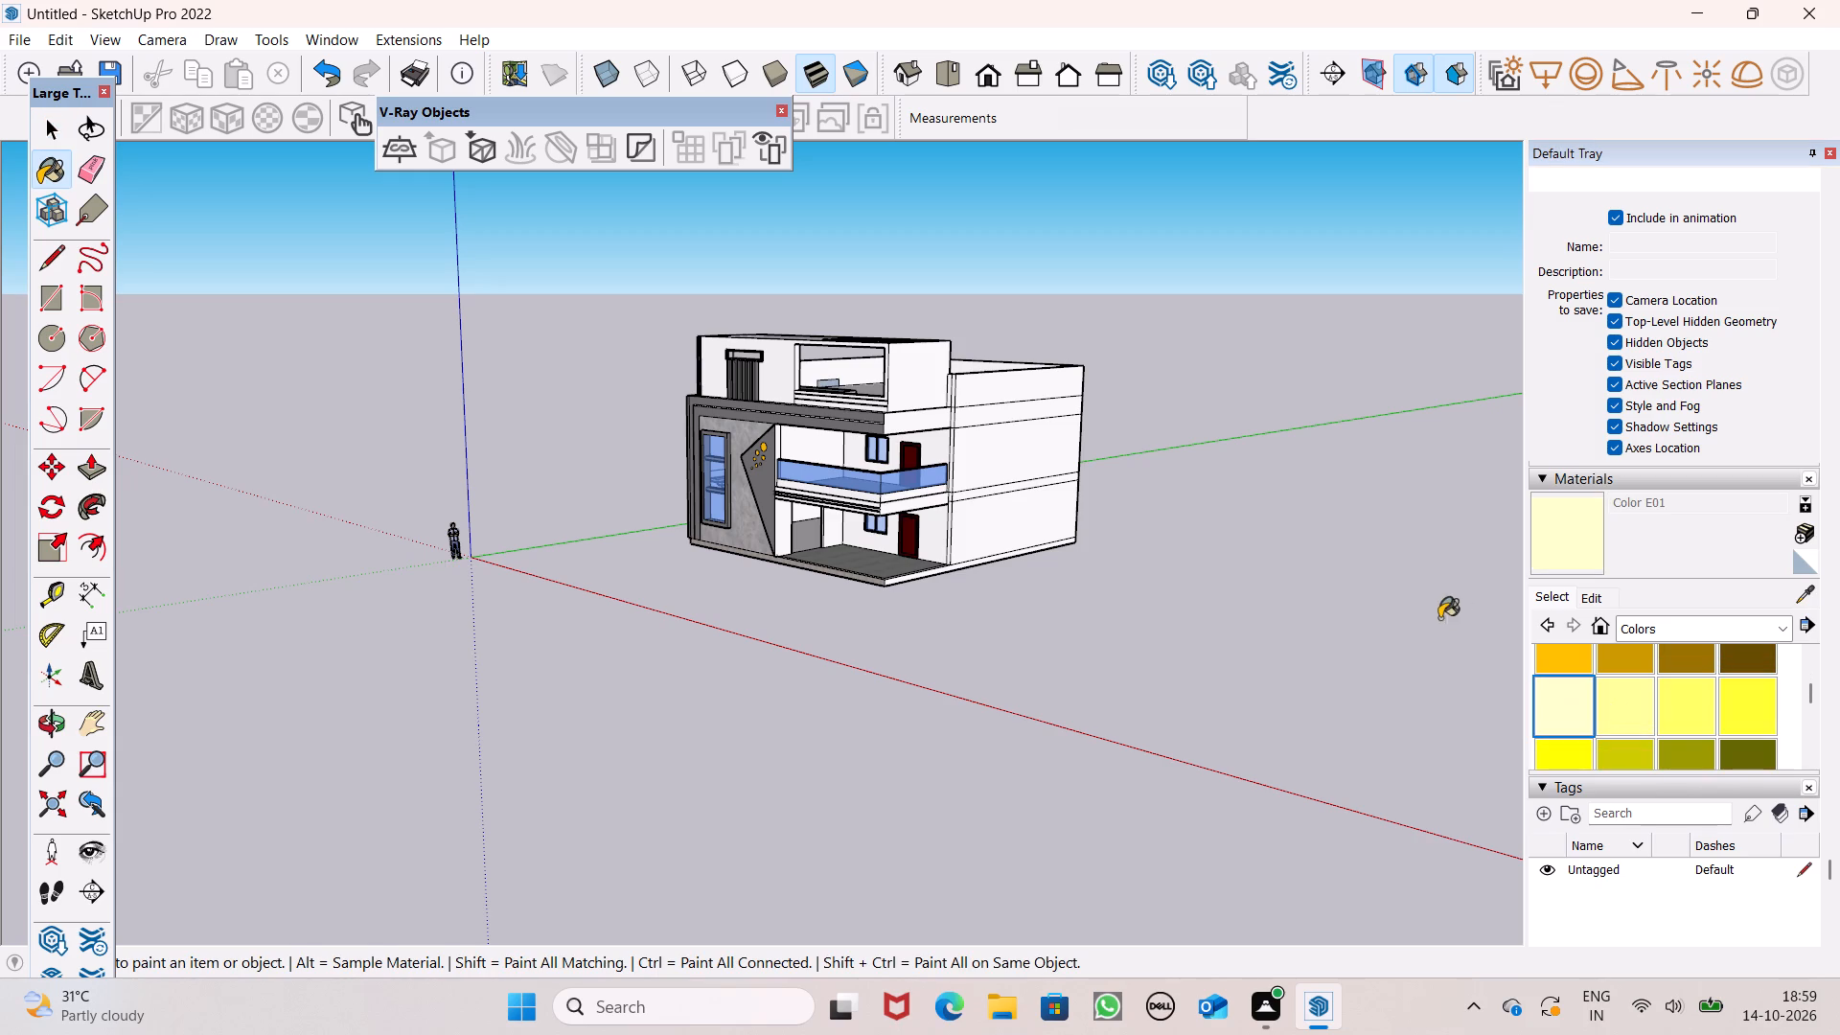
Examine the house's front and both side walls from several angles.
scroll(862, 386, "up", 5)
middle_click_drag(1070, 494, 1502, 534)
key("space")
scroll(1276, 483, "down", 3)
middle_click_drag(1274, 598, 1677, 545)
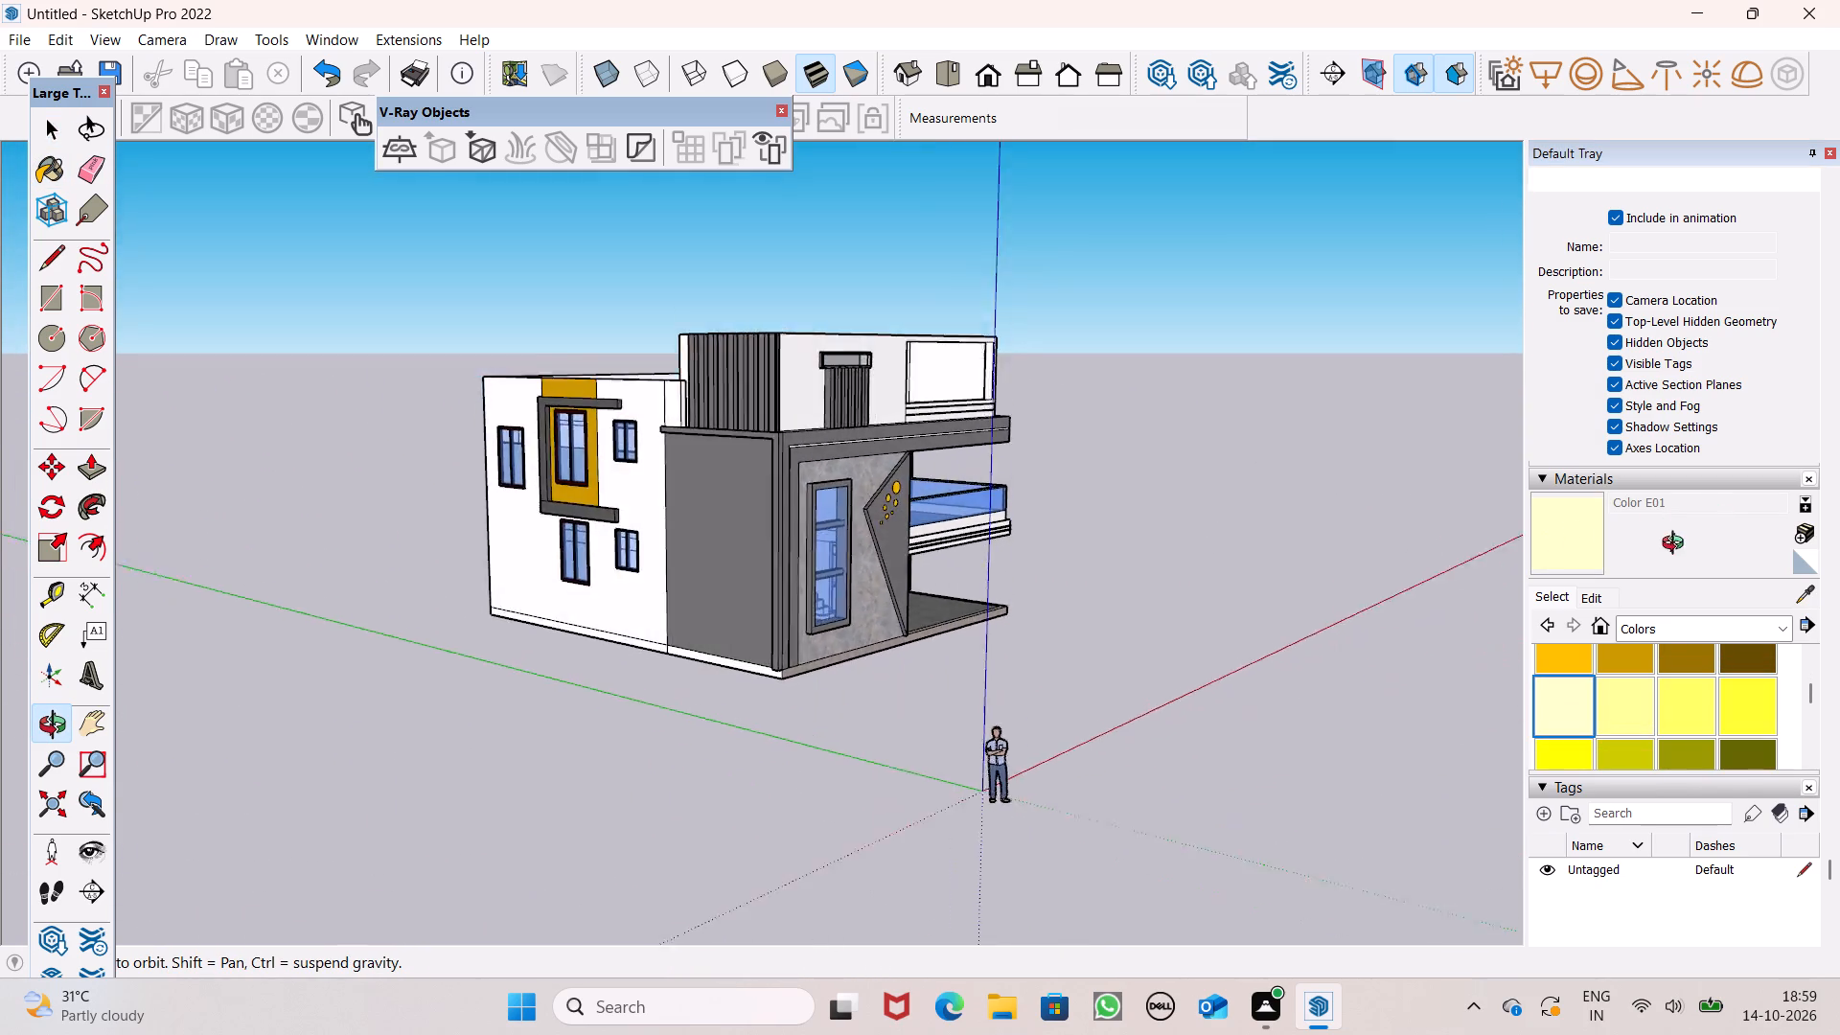
middle_click_drag(1677, 545, 1159, 485)
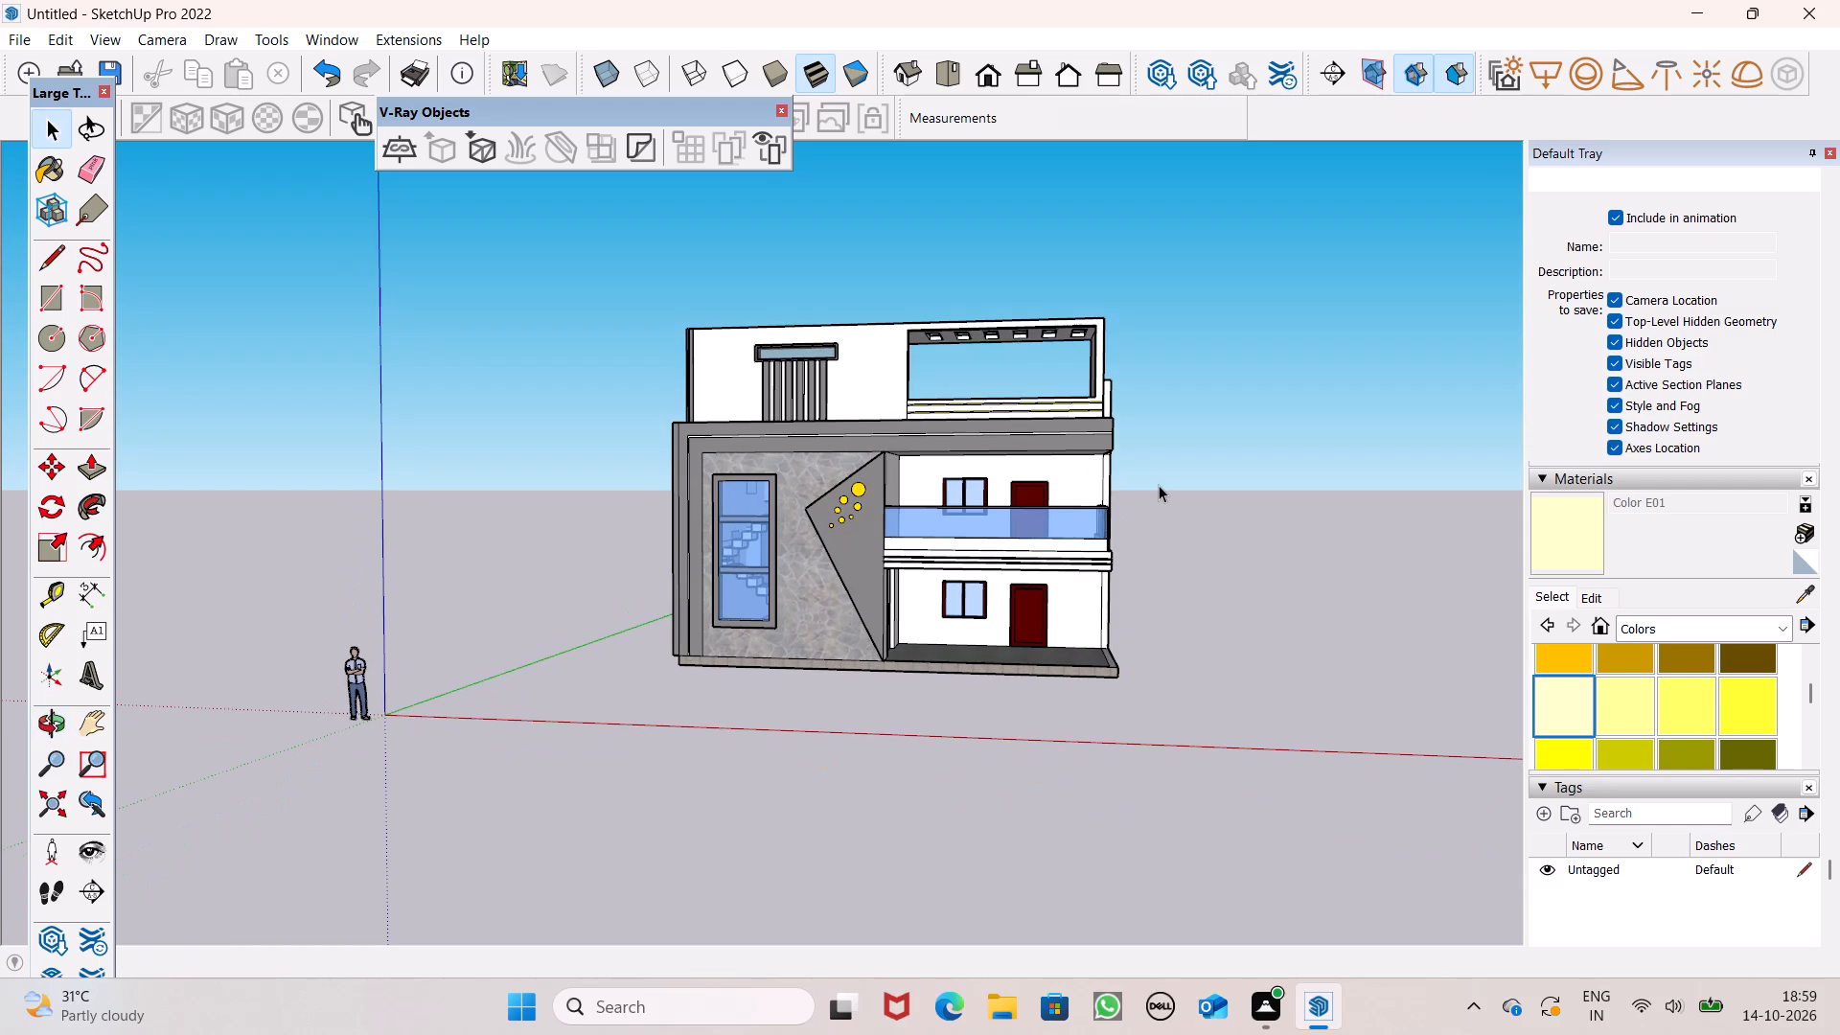
middle_click_drag(1263, 447, 904, 521)
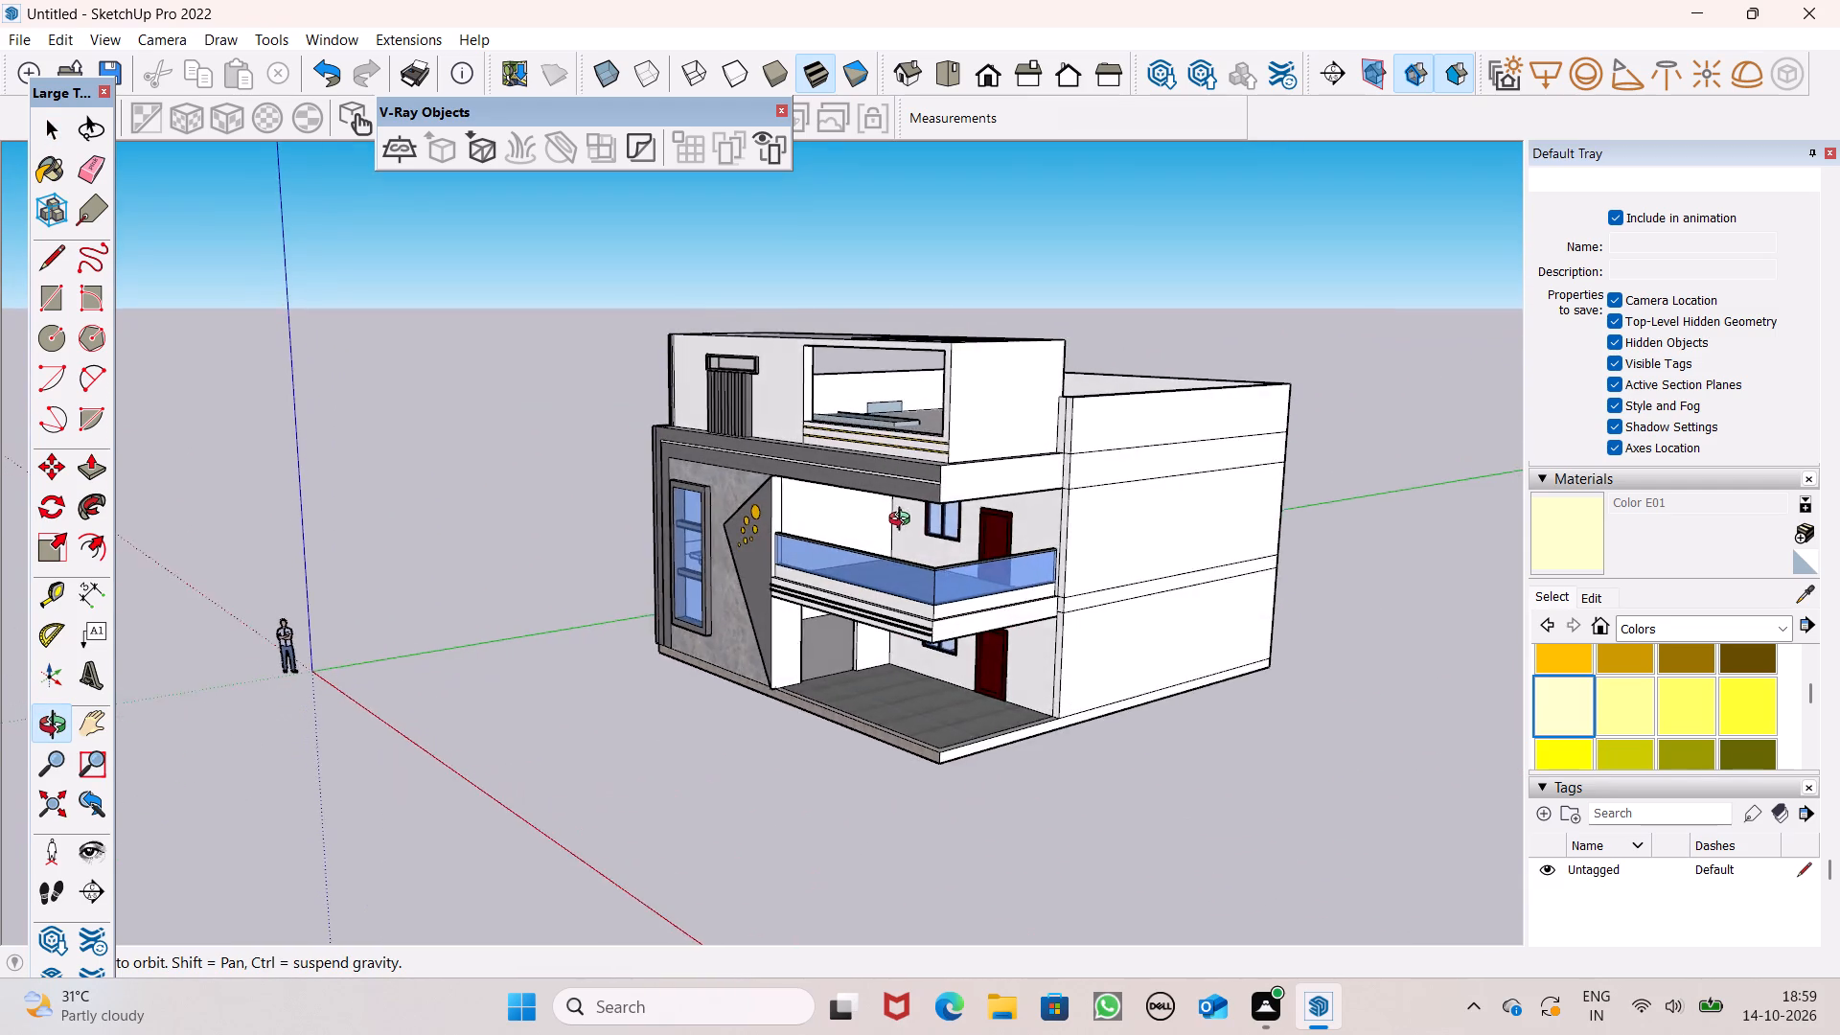
middle_click_drag(904, 521, 1334, 528)
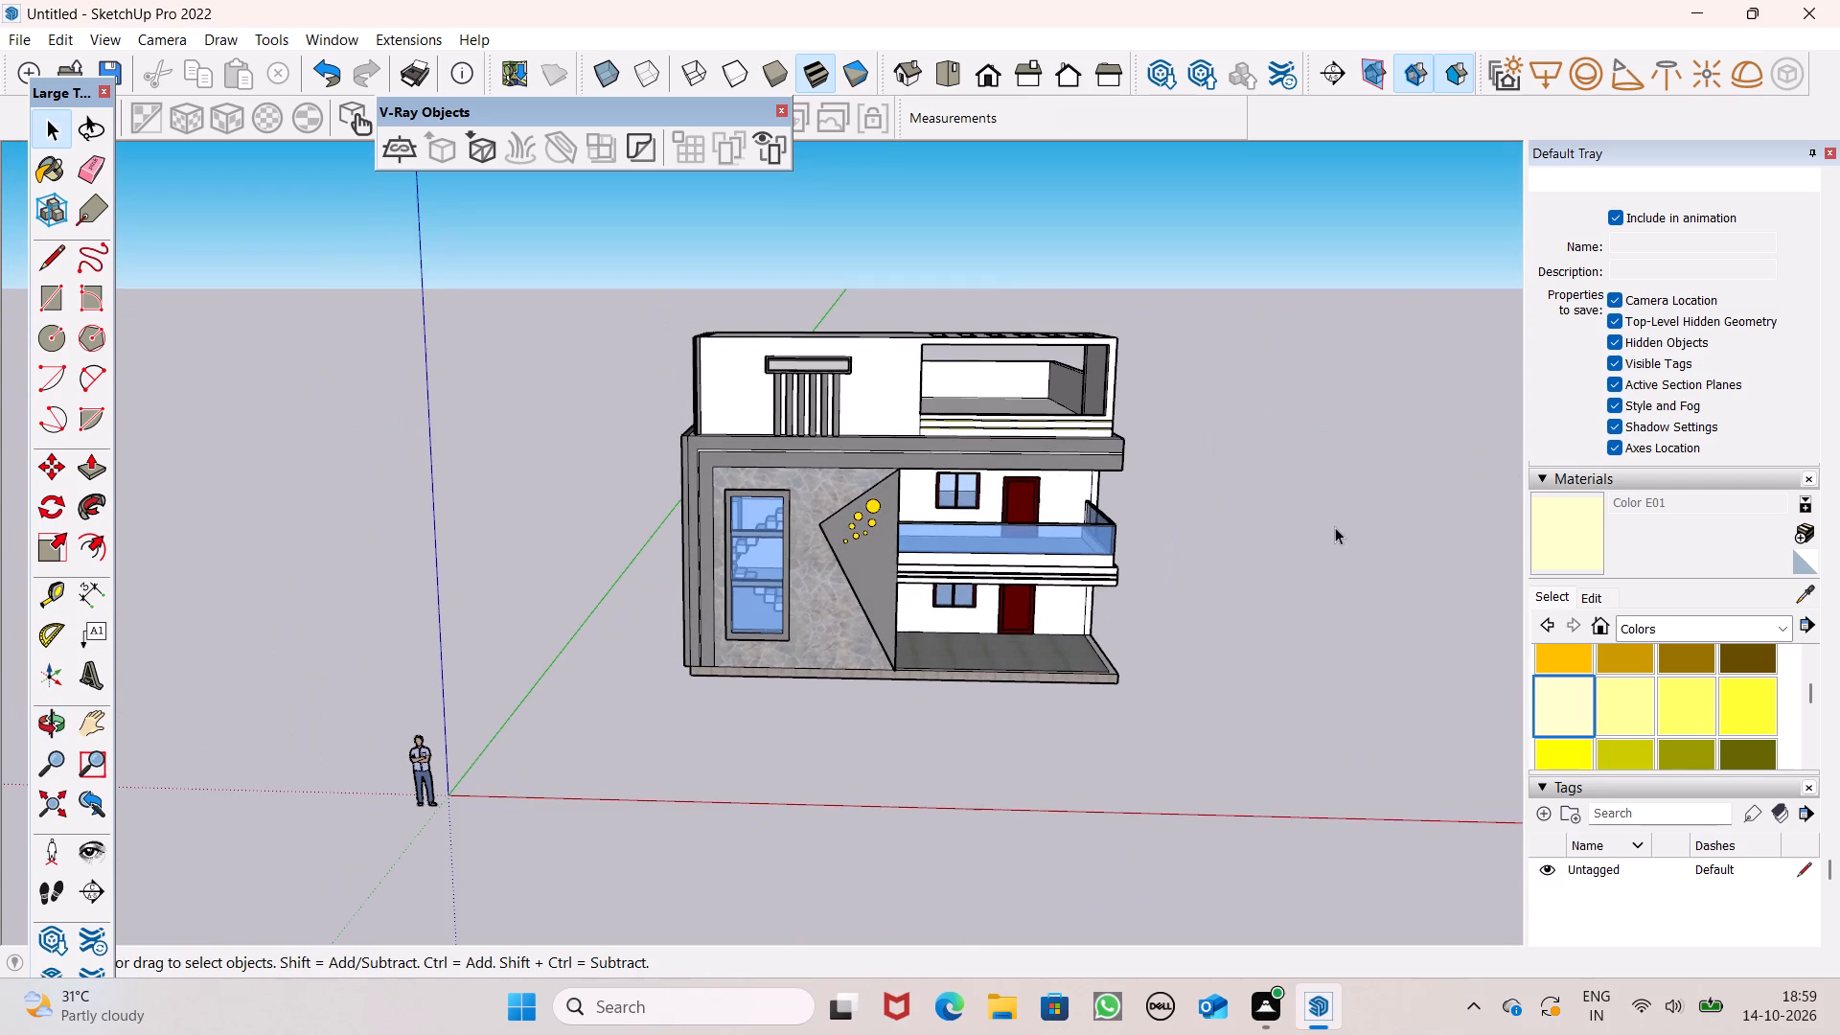
scroll(1385, 491, "down", 3)
scroll(1332, 537, "up", 4)
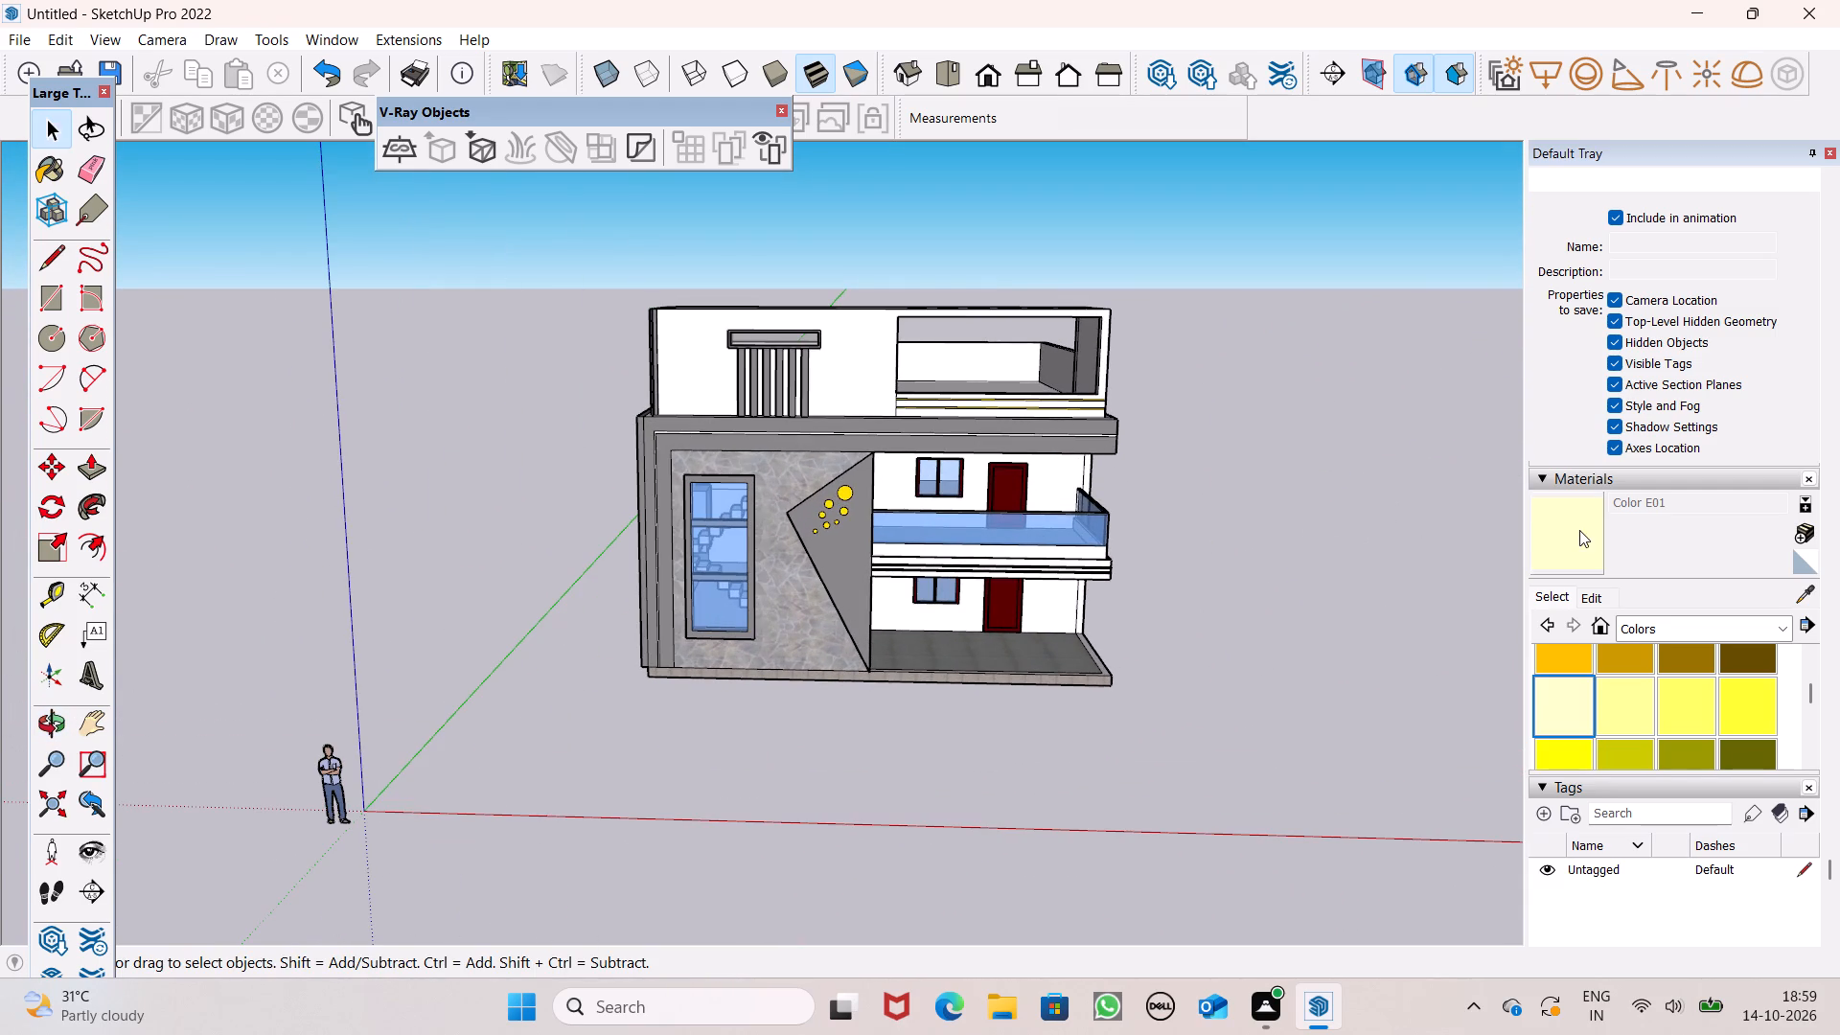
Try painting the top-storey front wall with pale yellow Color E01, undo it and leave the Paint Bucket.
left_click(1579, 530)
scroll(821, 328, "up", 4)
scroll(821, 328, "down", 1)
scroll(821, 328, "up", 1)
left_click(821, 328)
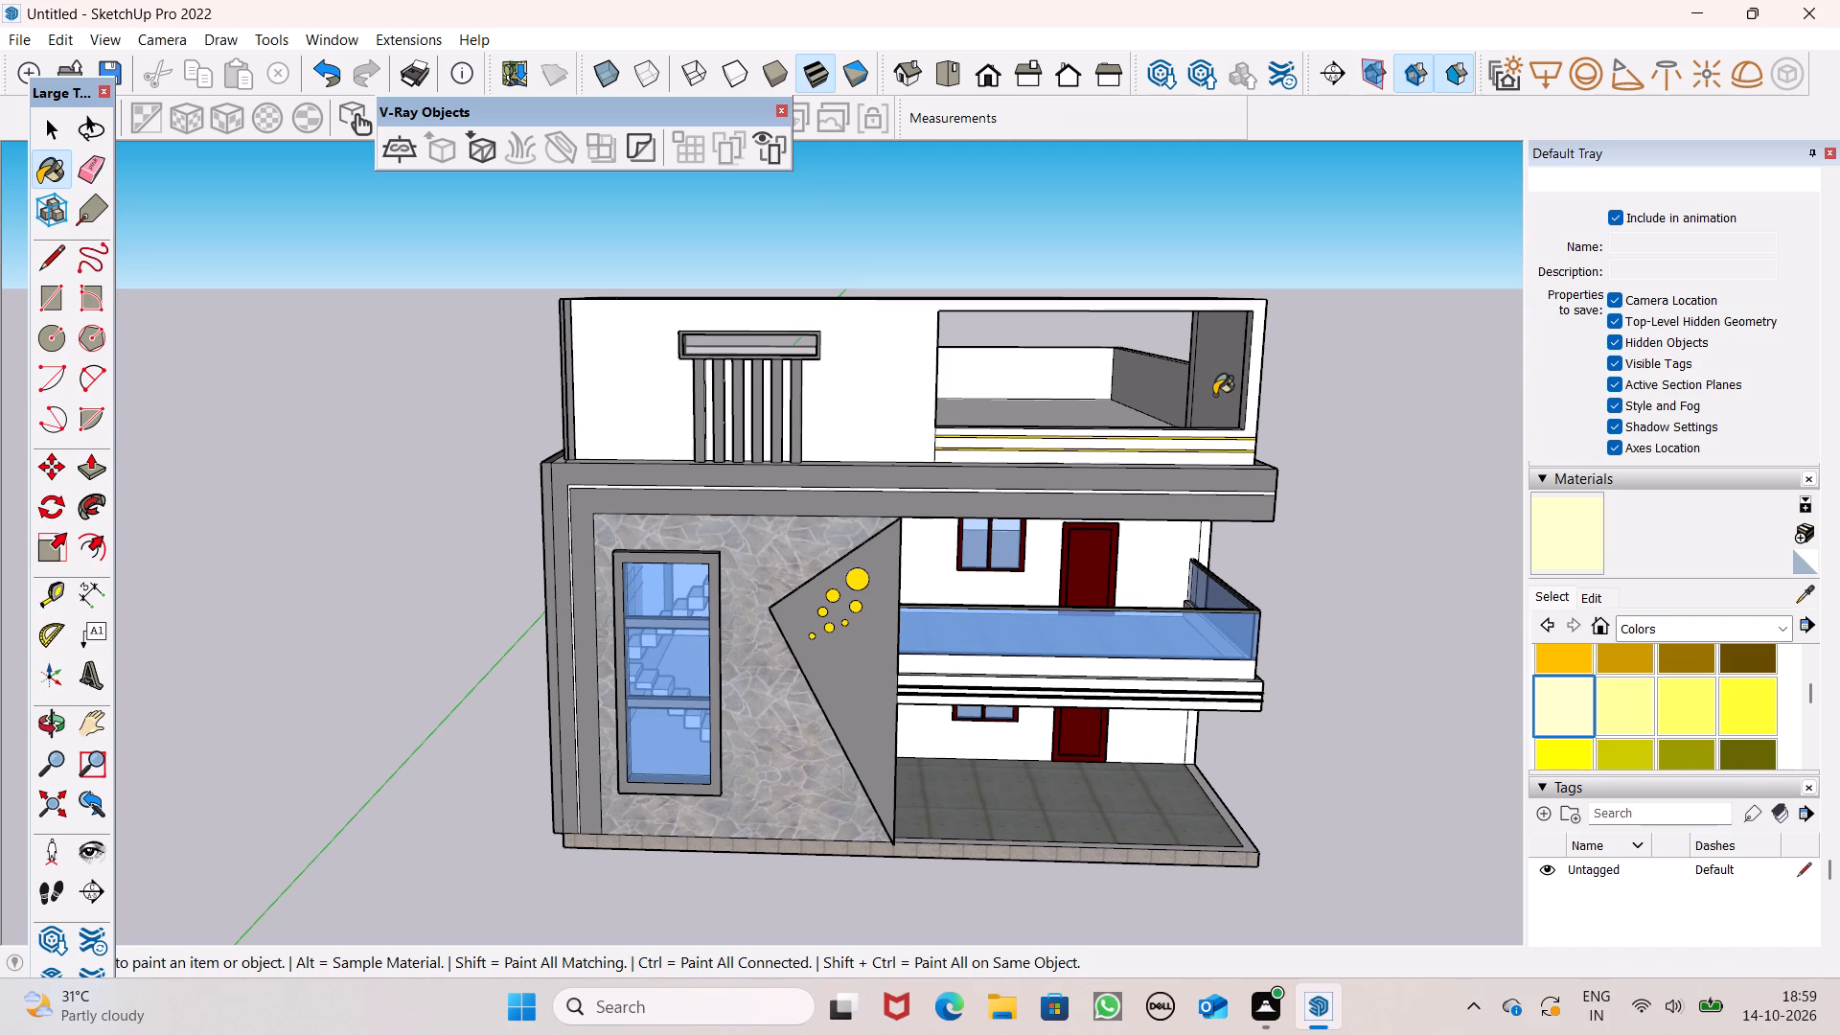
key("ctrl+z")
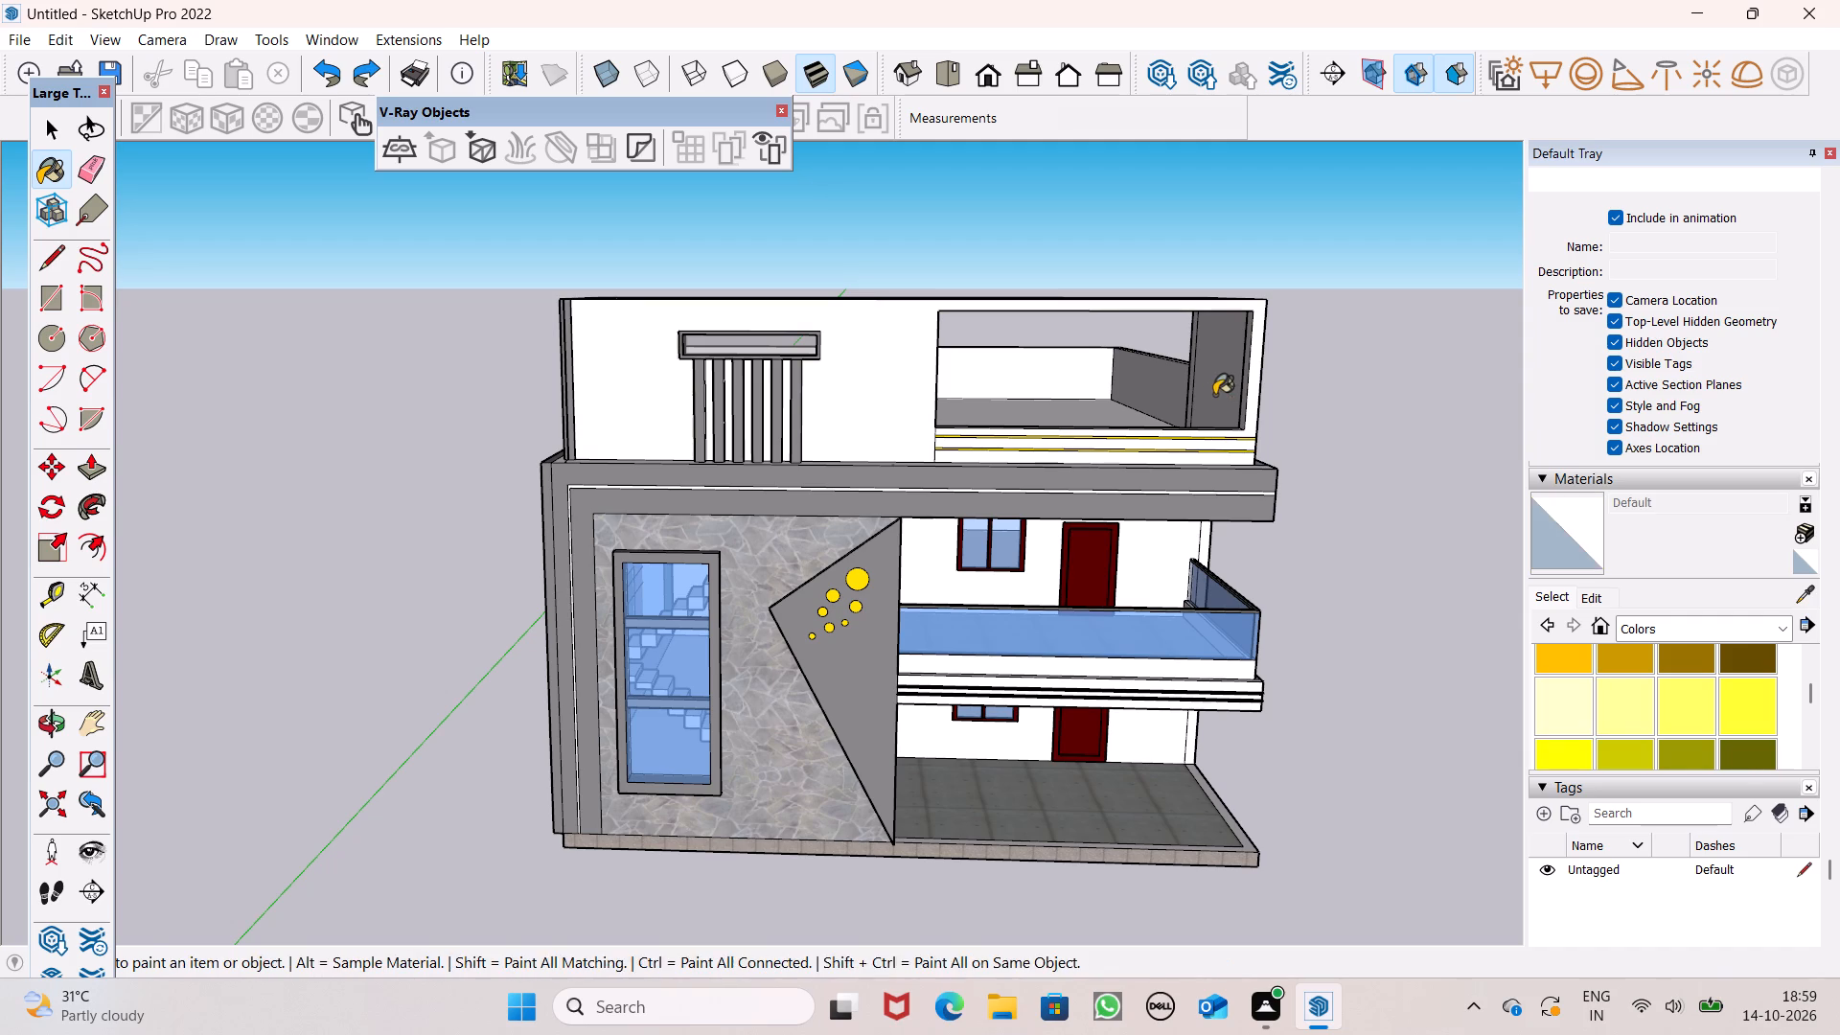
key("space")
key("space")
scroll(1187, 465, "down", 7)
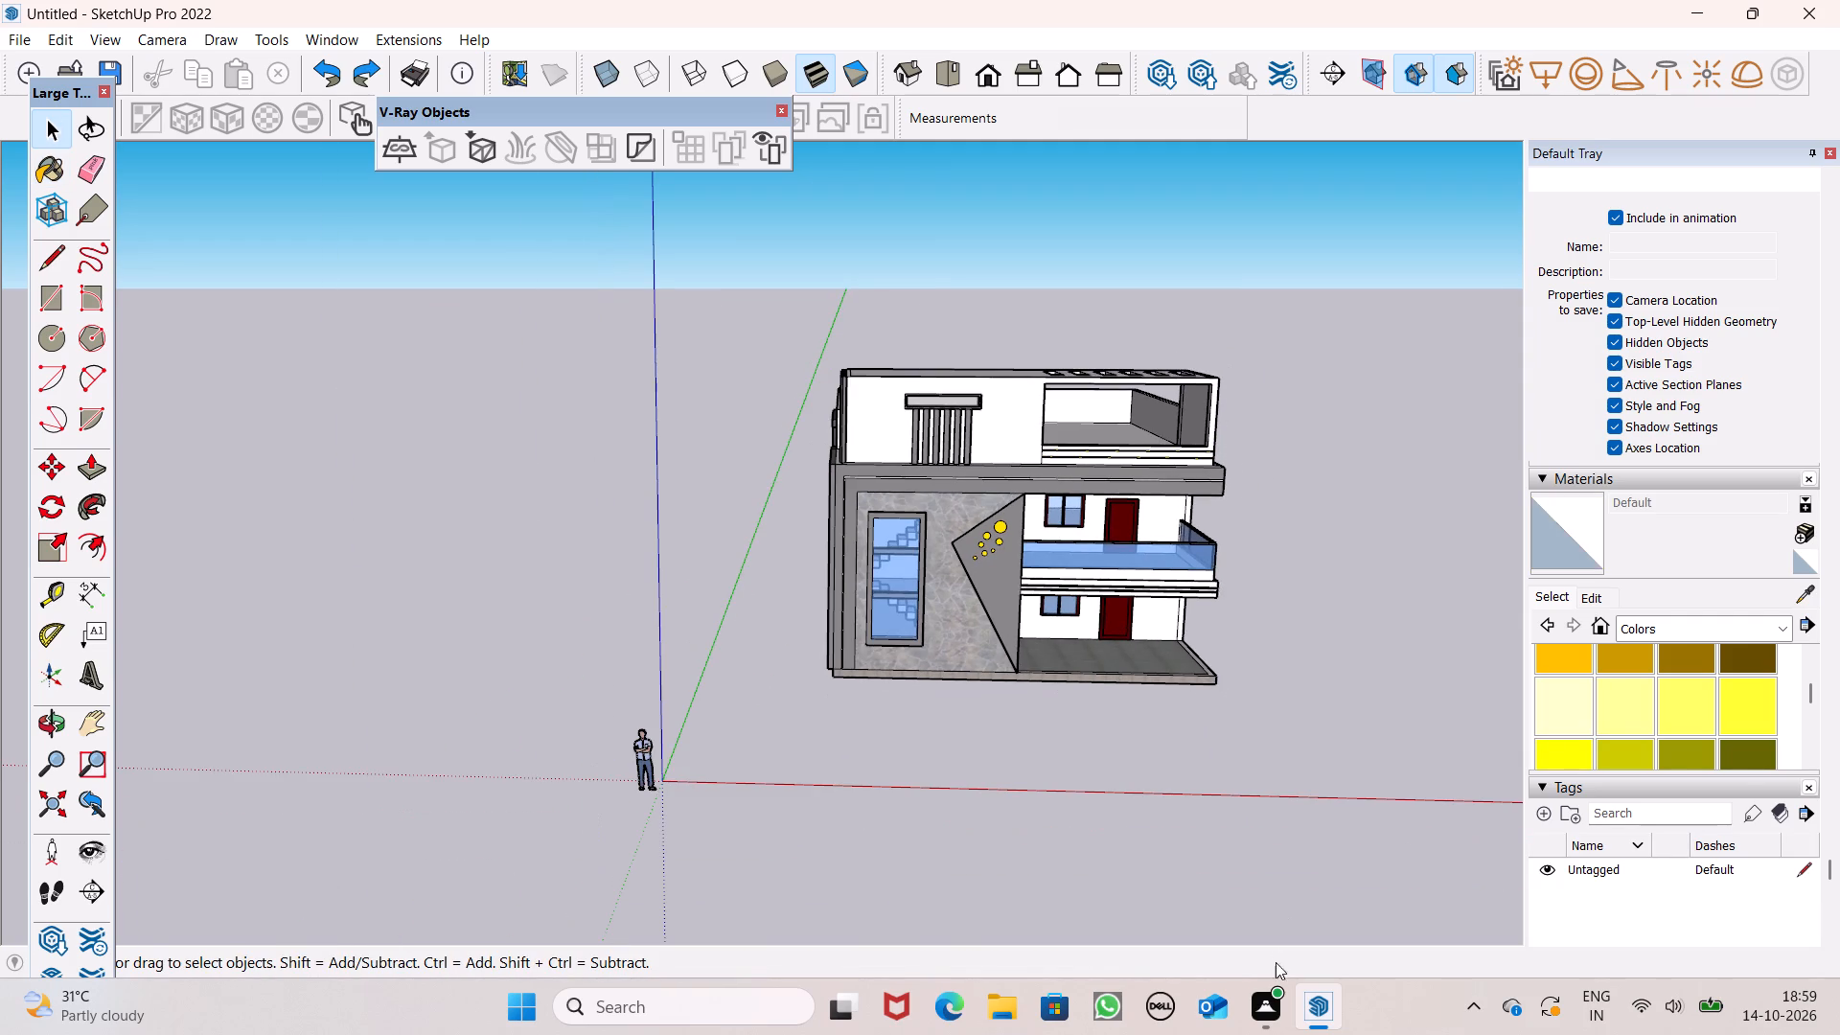
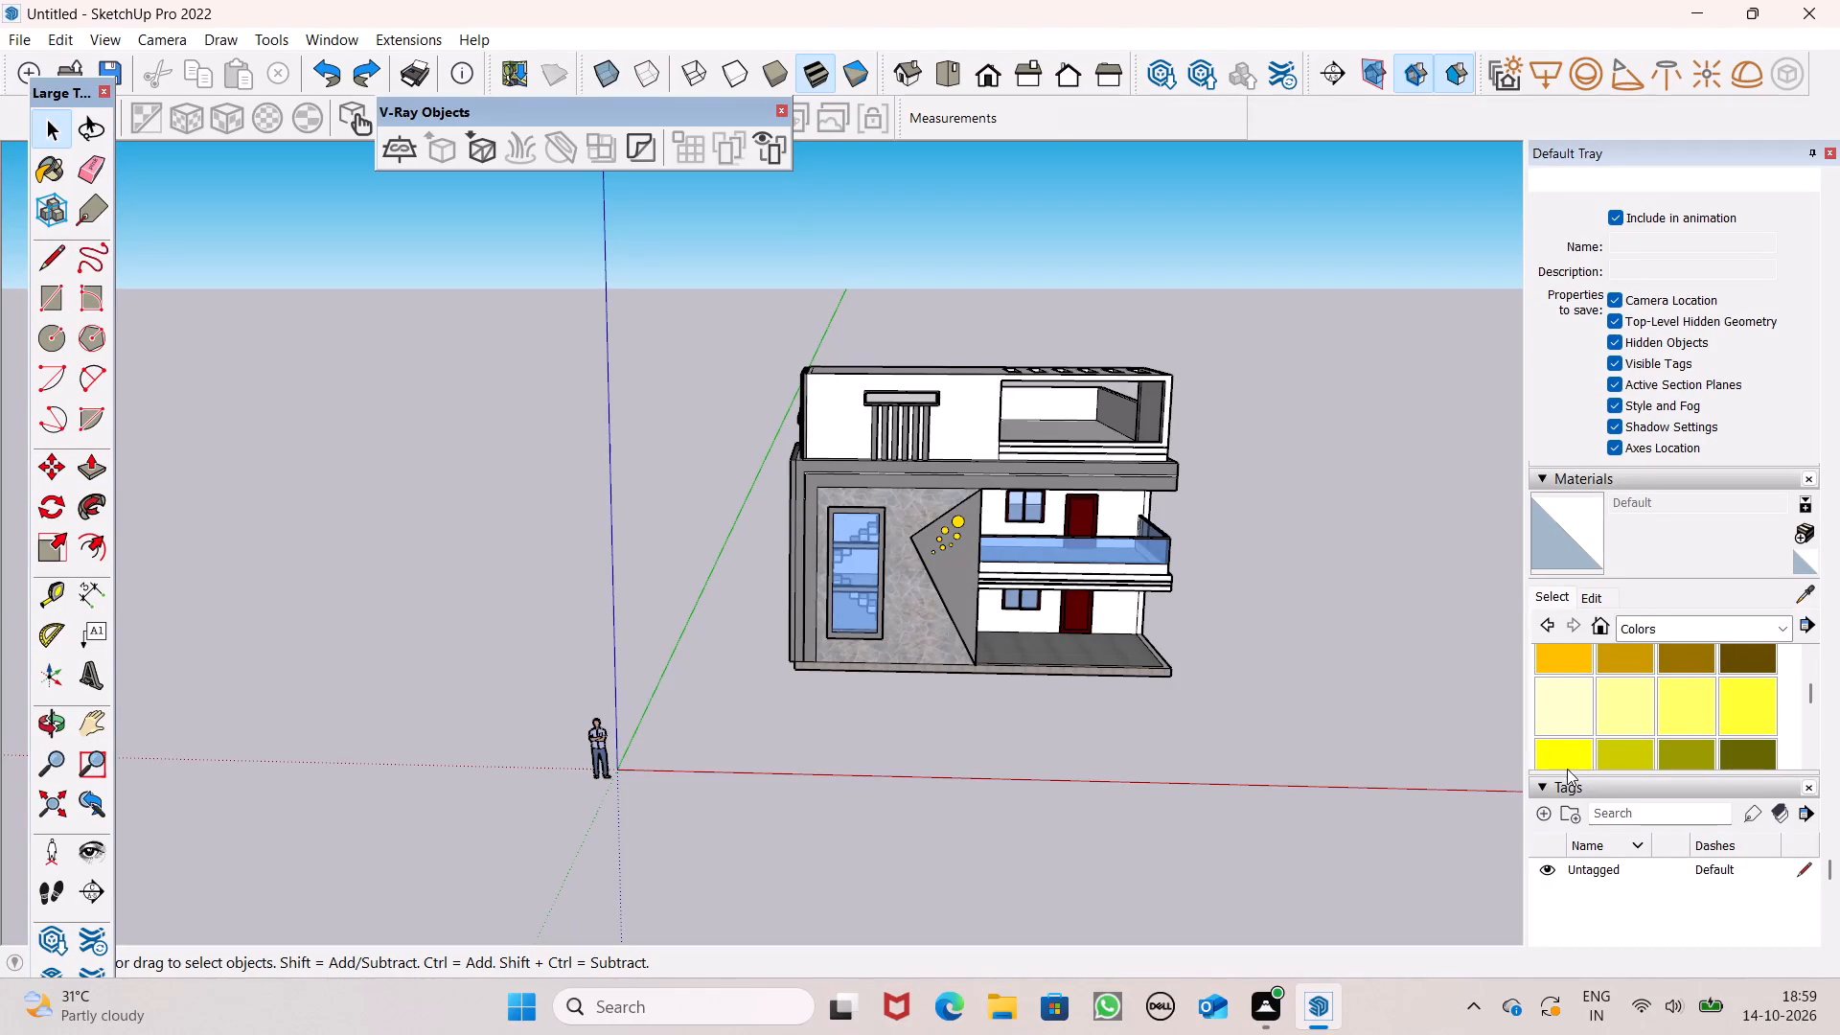
Paint the front walls behind both balconies and the top storey's front facade with Color E01.
scroll(1659, 713, "up", 2)
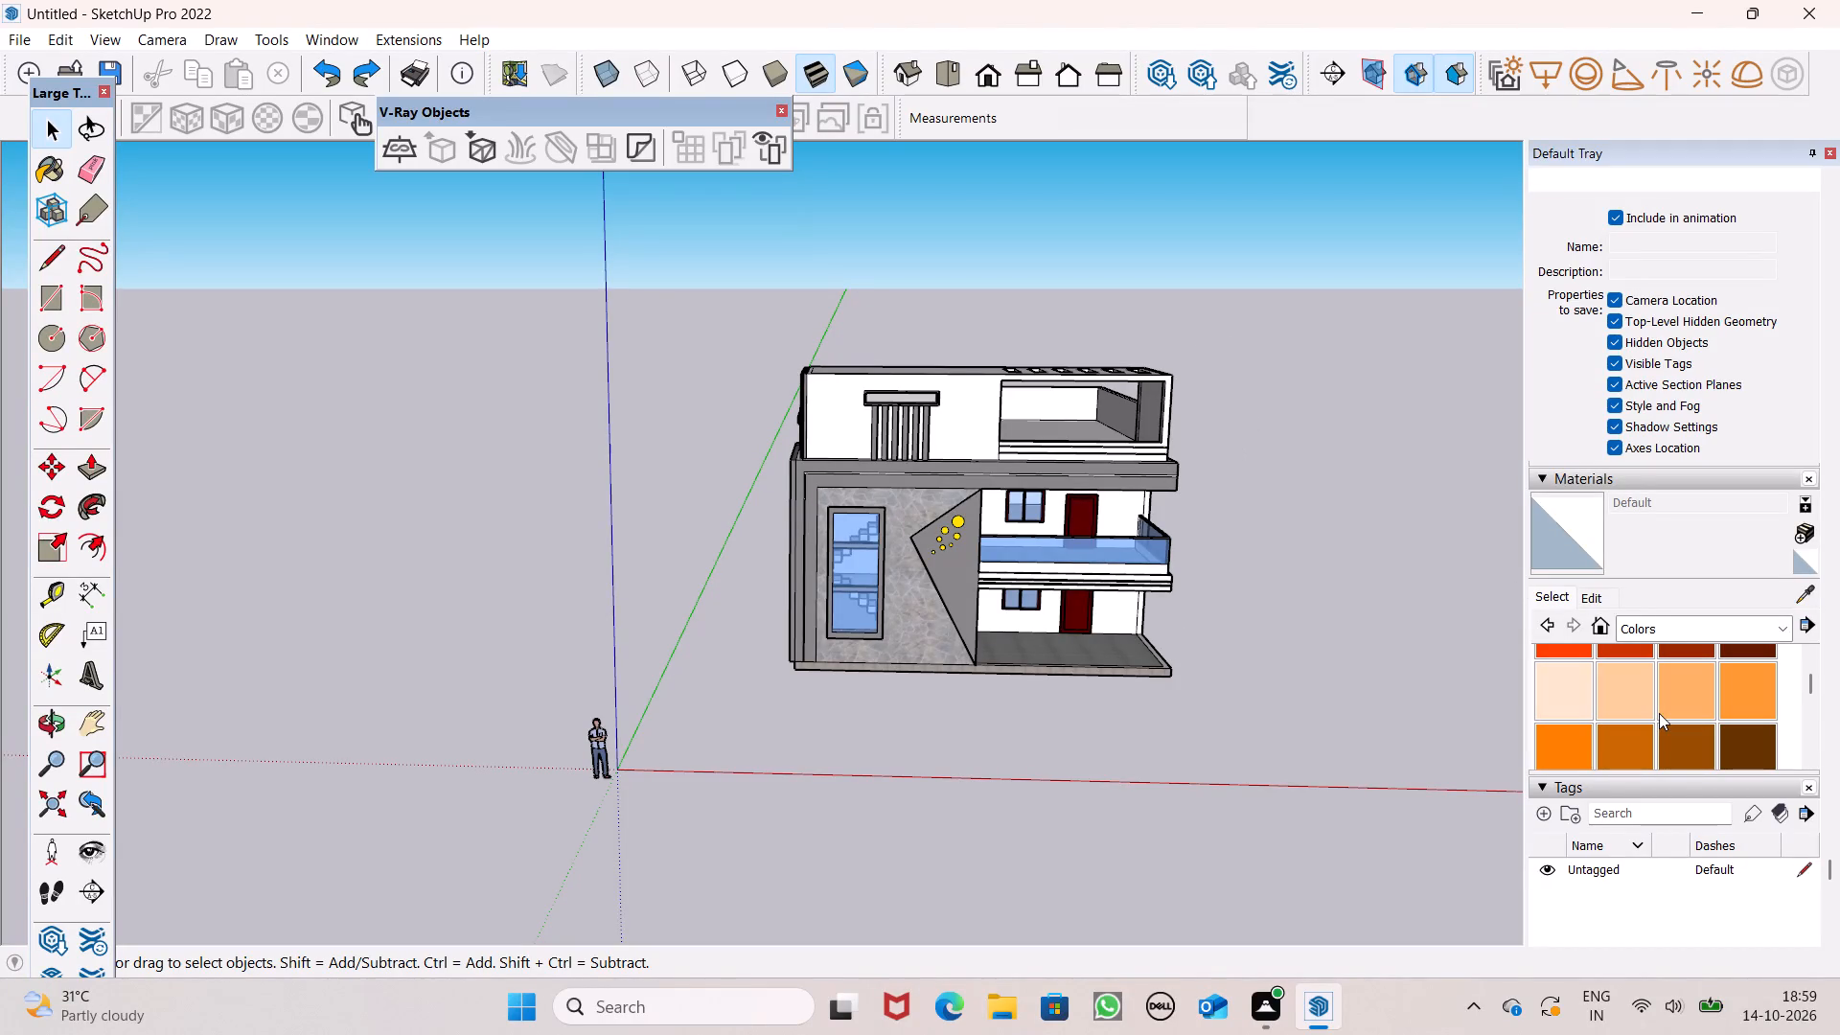
scroll(1659, 713, "down", 2)
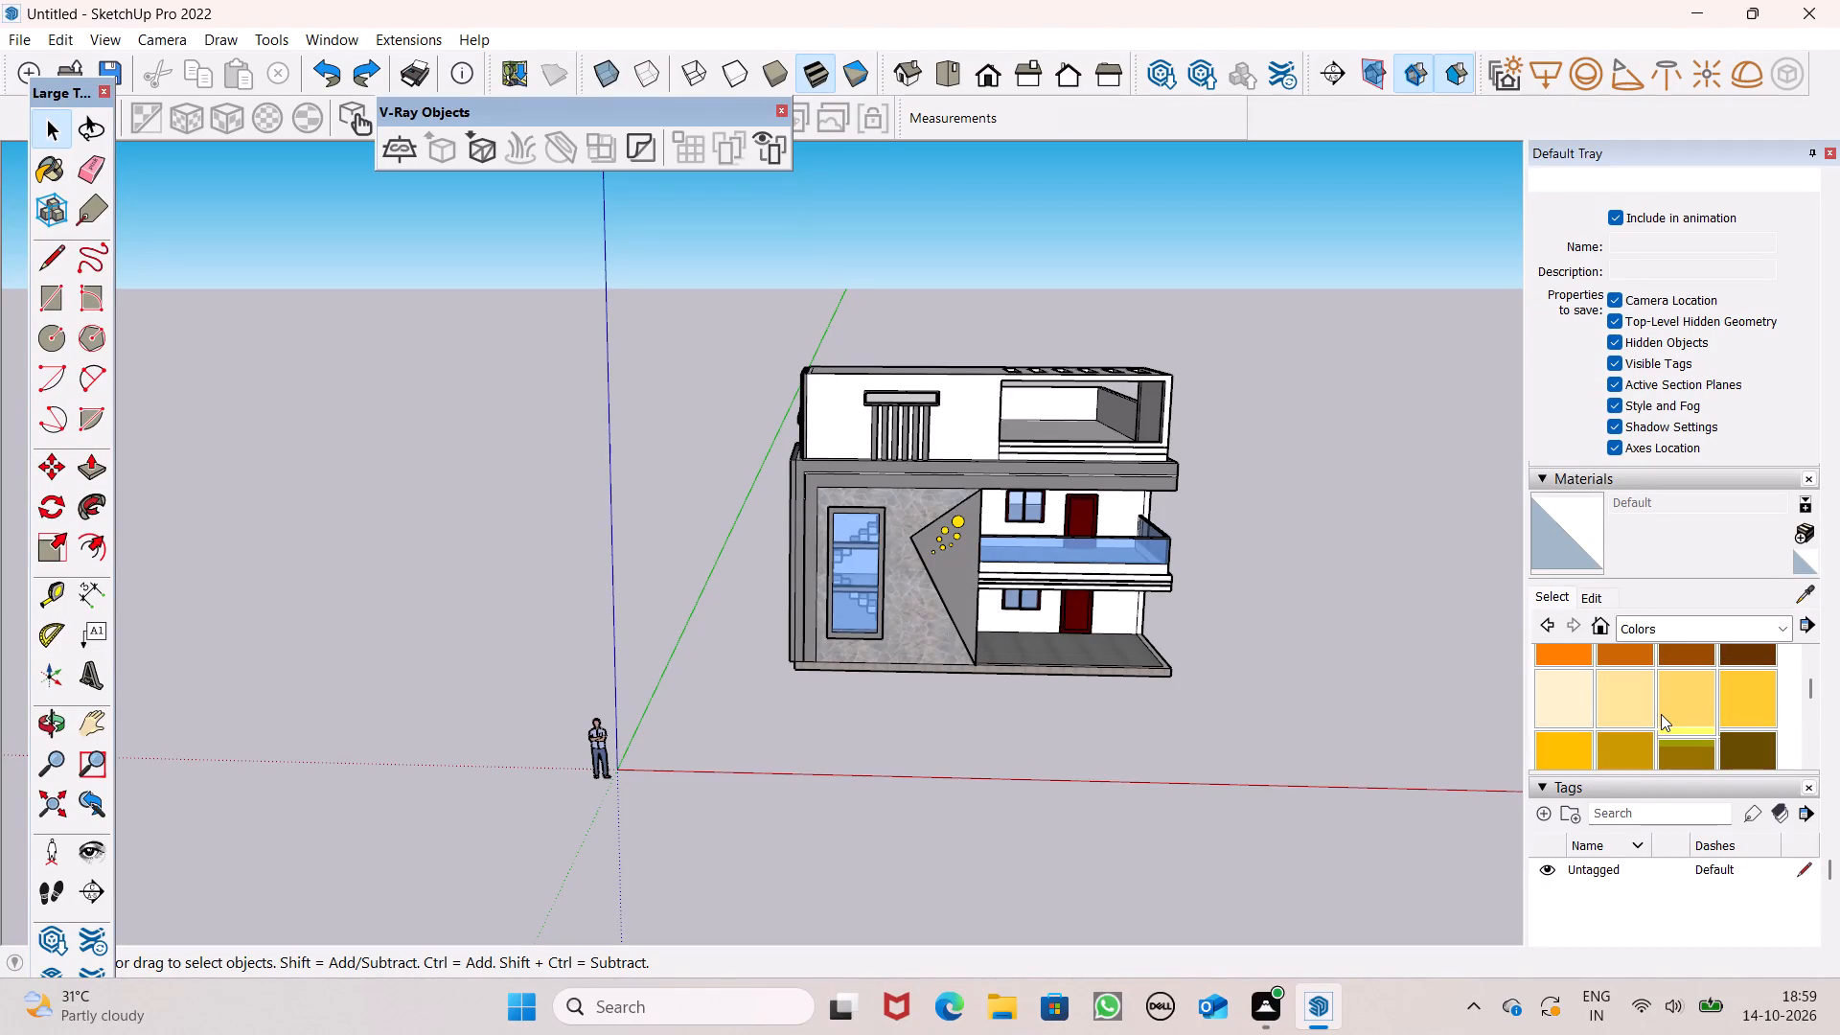
left_click(1568, 720)
scroll(1131, 645, "down", 1)
scroll(1131, 645, "up", 3)
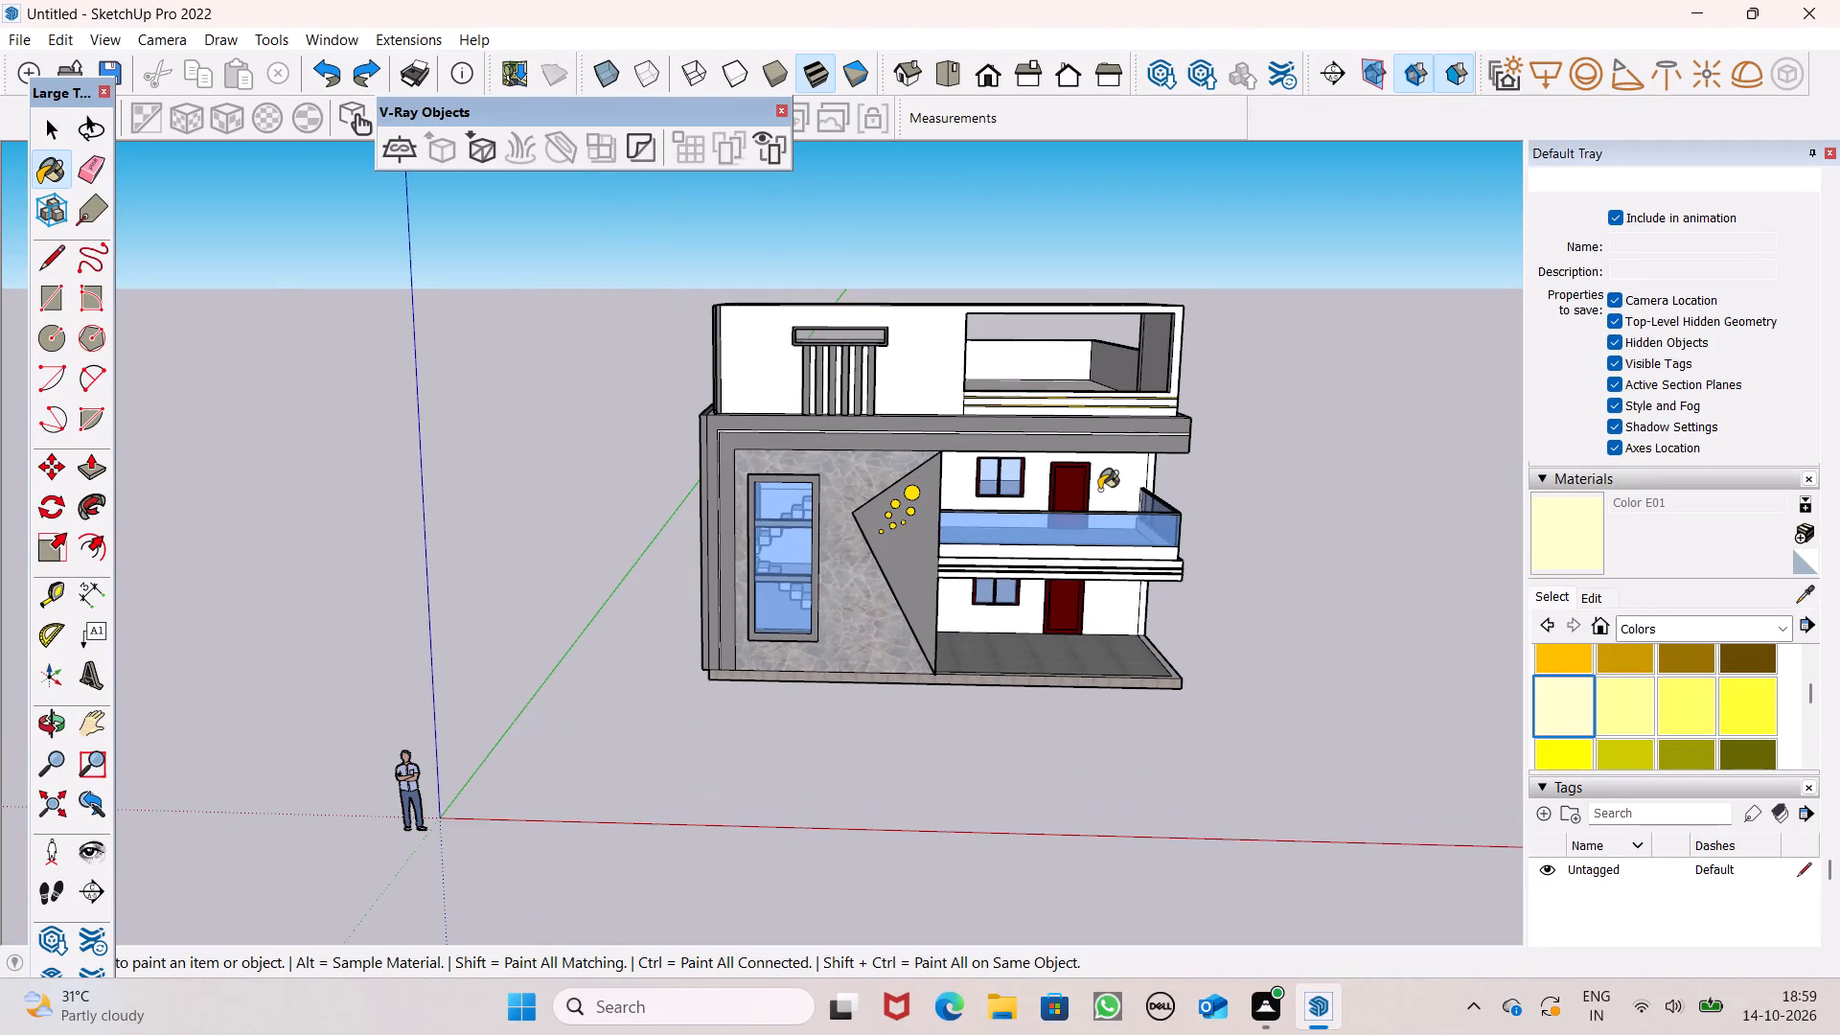
scroll(1099, 489, "up", 1)
left_click(1121, 483)
left_click(1113, 608)
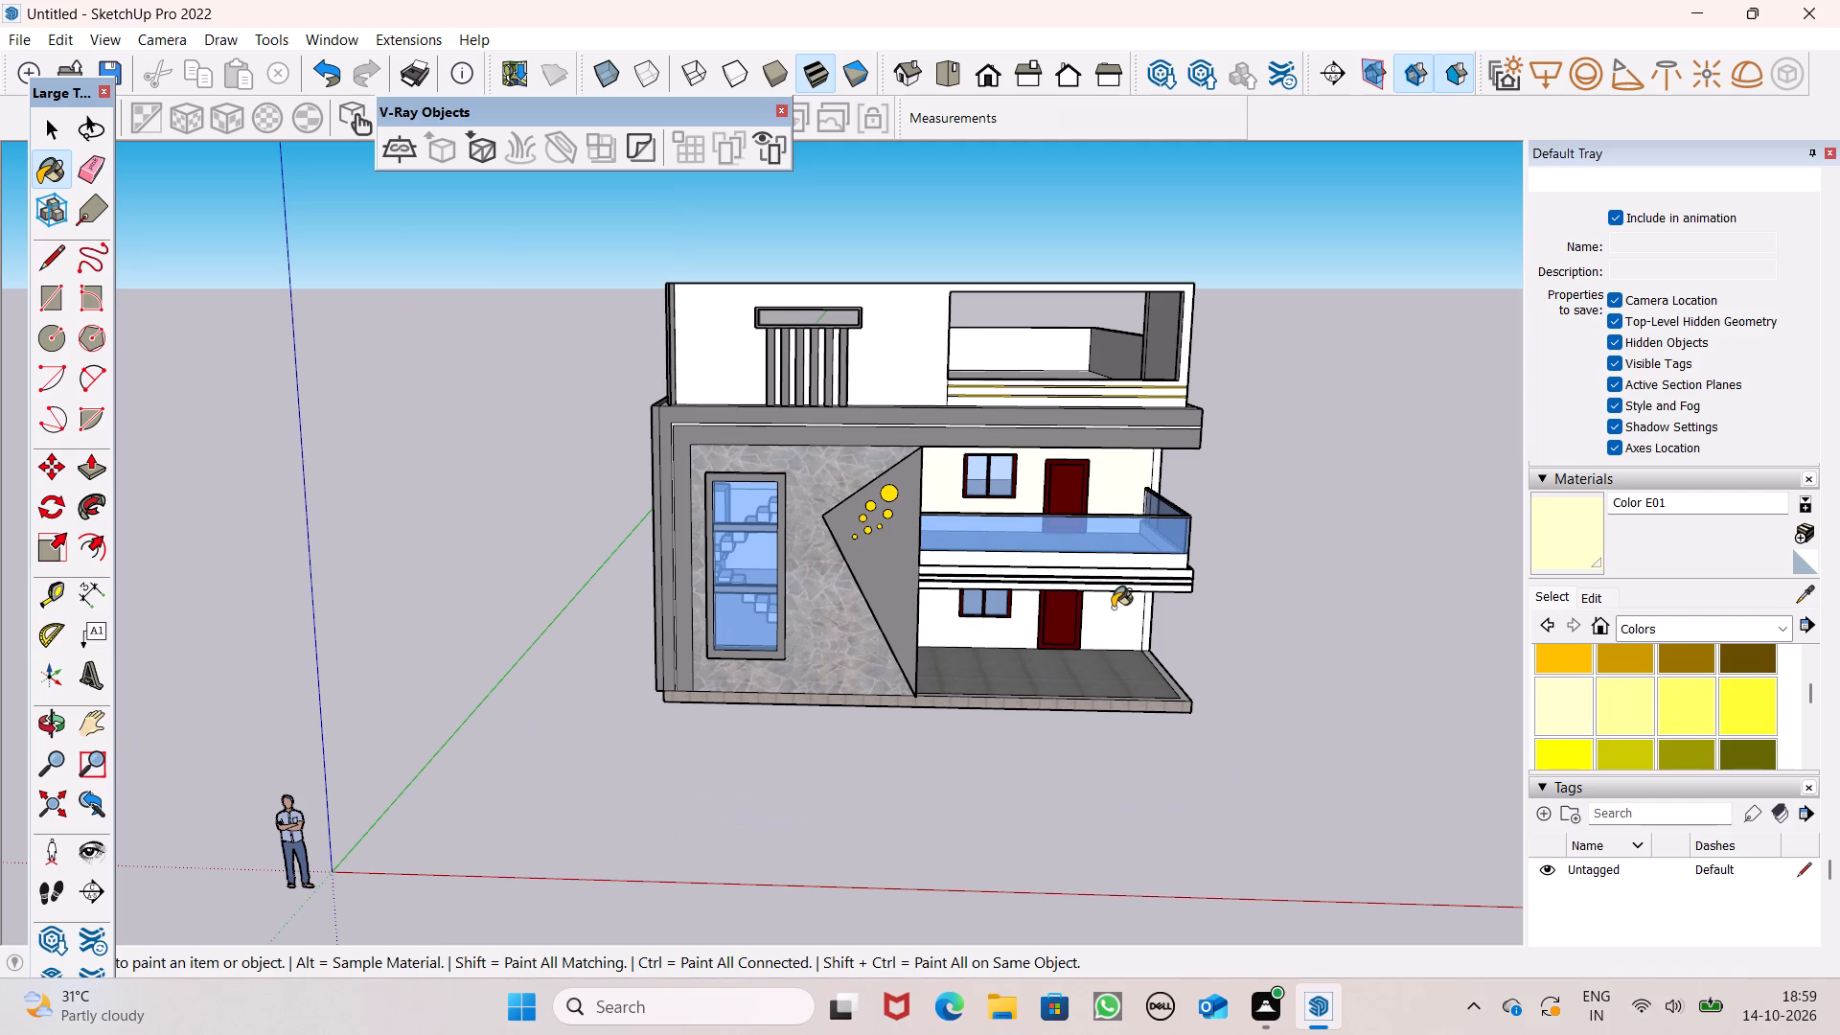
scroll(1051, 374, "up", 3)
left_click(804, 322)
Paint the upper balcony's inner side wall, its narrow edge strip and the balcony slab's underside with Color E01.
scroll(829, 302, "down", 2)
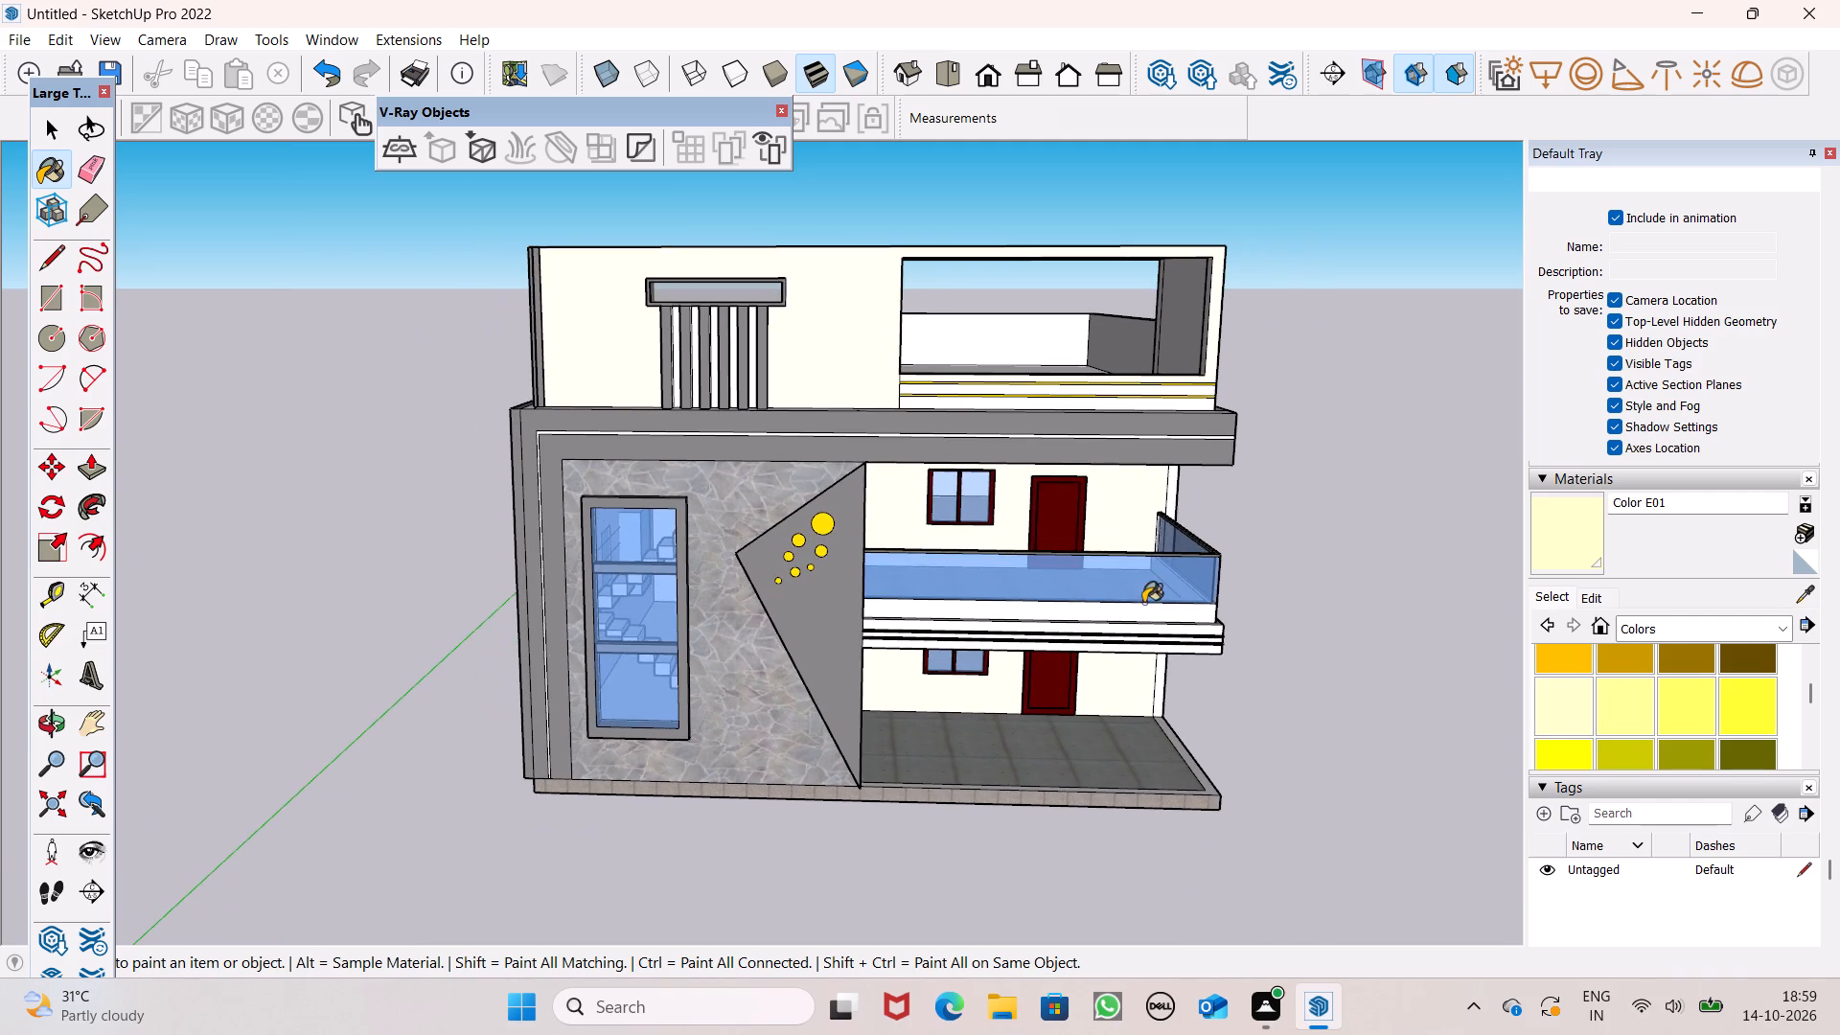
middle_click_drag(1143, 603, 677, 468)
middle_click_drag(673, 454, 671, 441)
middle_click_drag(671, 439, 671, 419)
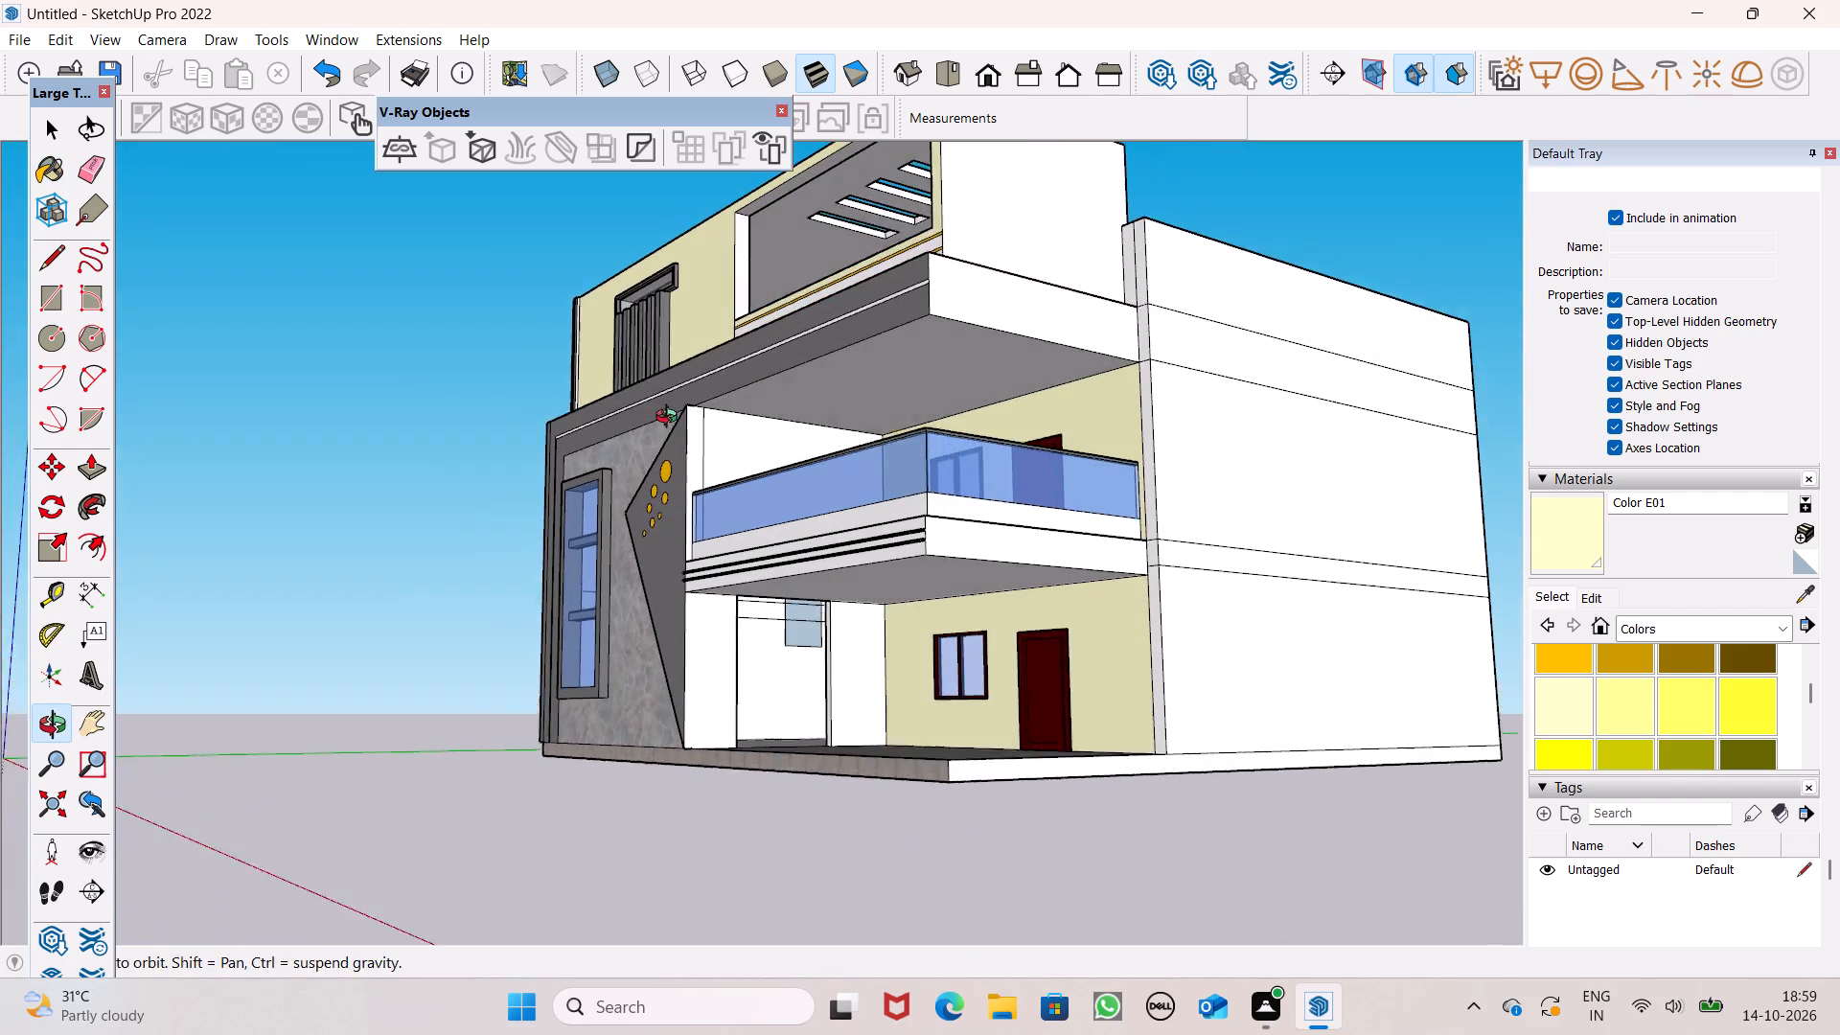
middle_click_drag(671, 419, 678, 390)
scroll(785, 381, "up", 2)
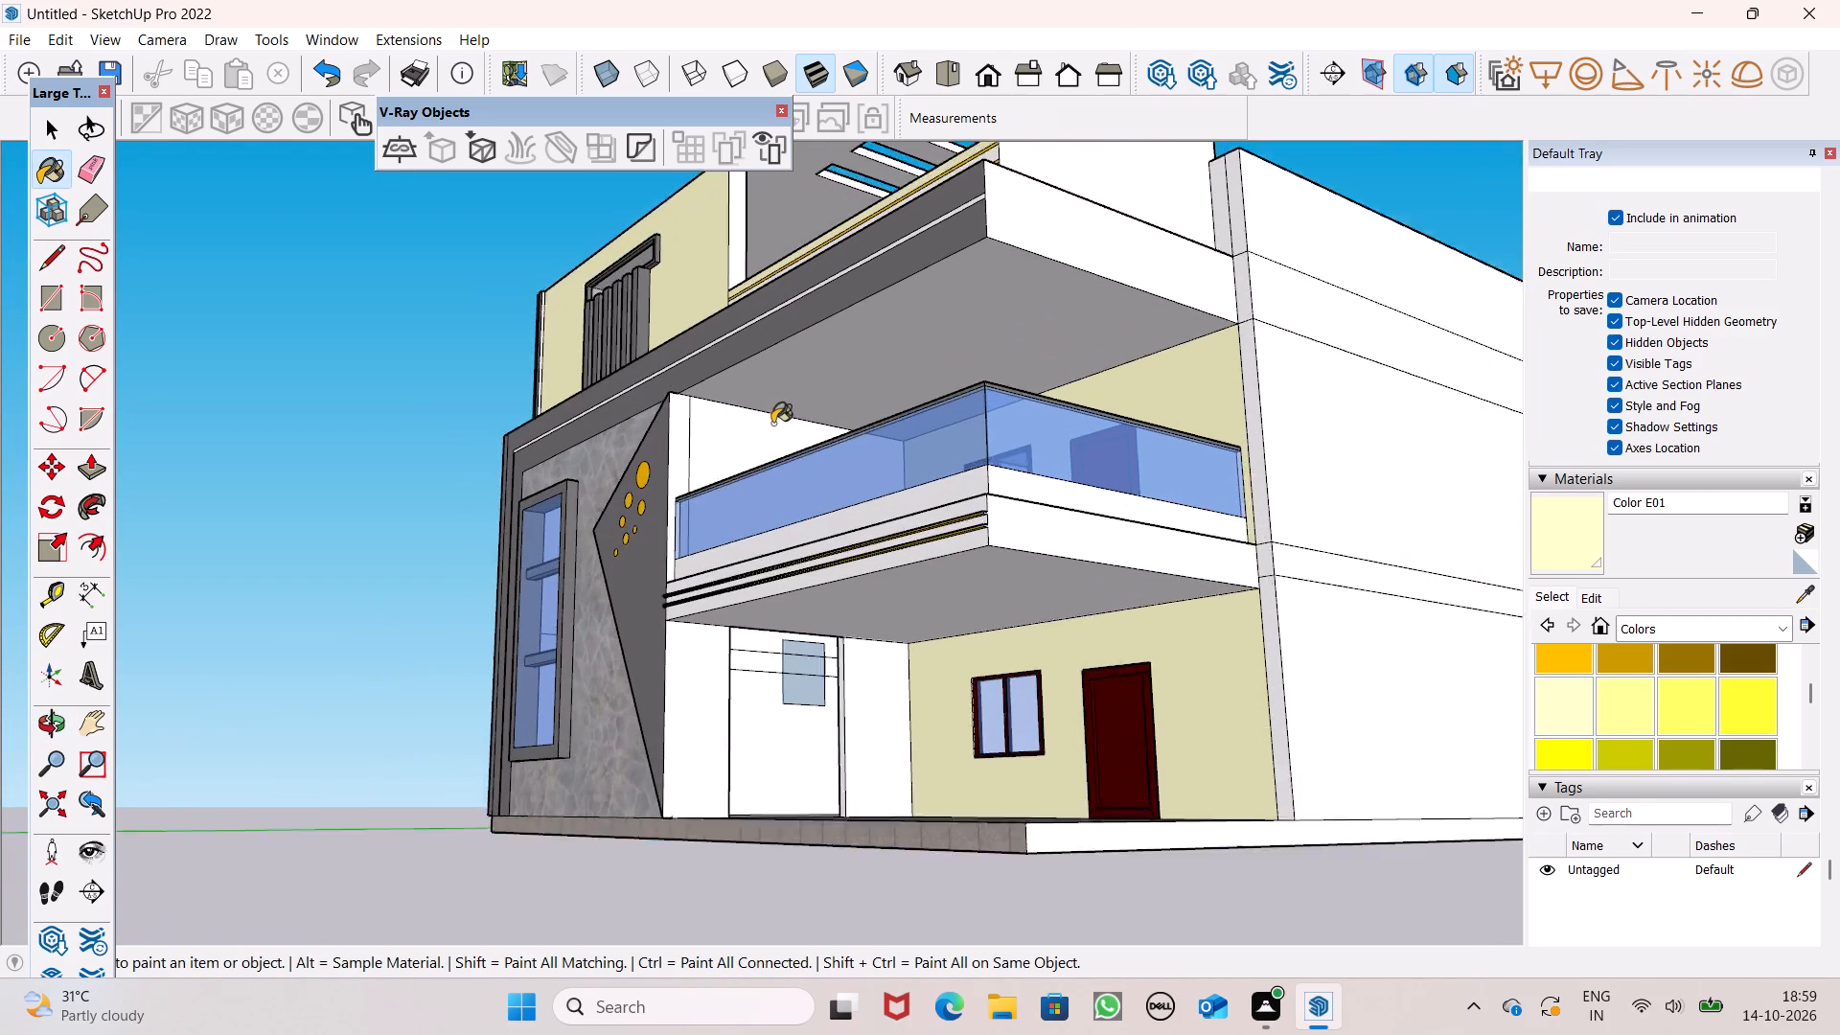
scroll(772, 424, "up", 2)
left_click(718, 449)
left_click(656, 449)
scroll(724, 661, "up", 2)
scroll(808, 664, "down", 1)
left_click(880, 645)
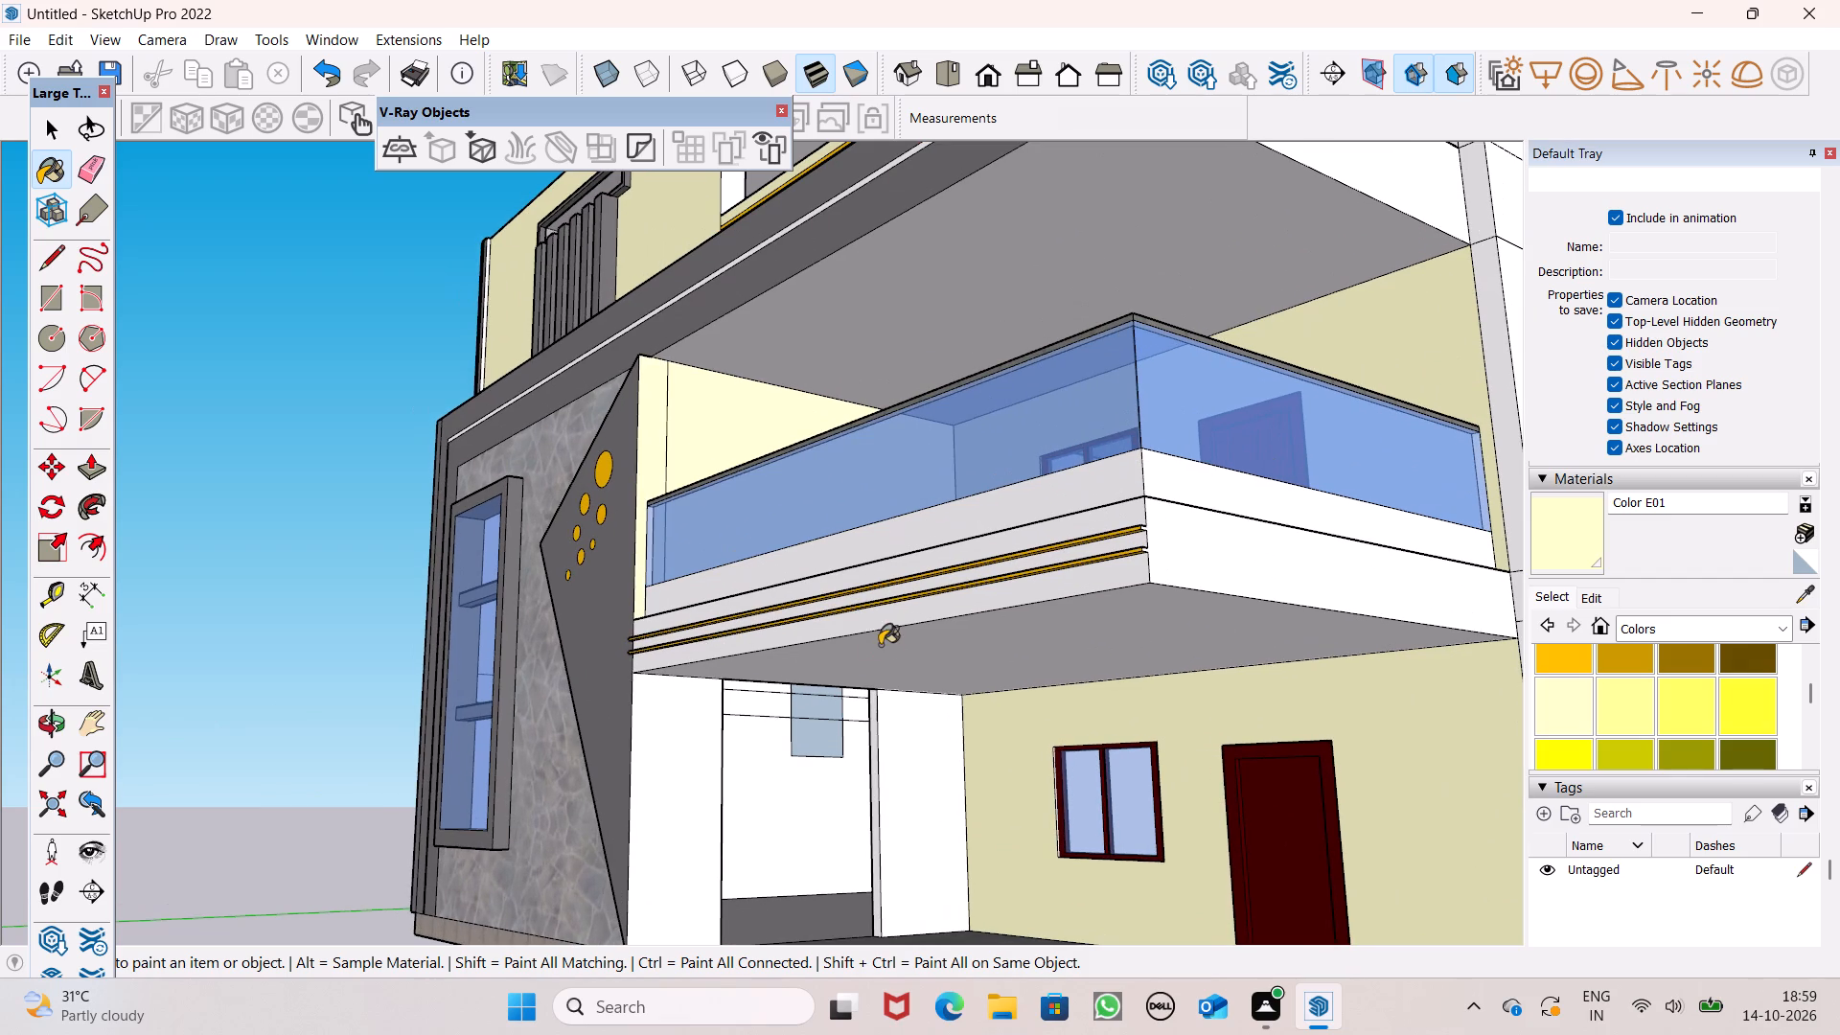
Paint the ground-floor porch's inner side walls and the column beside the angled stone facade with Color E01.
left_click_drag(685, 728, 775, 728)
left_click_drag(926, 743, 921, 730)
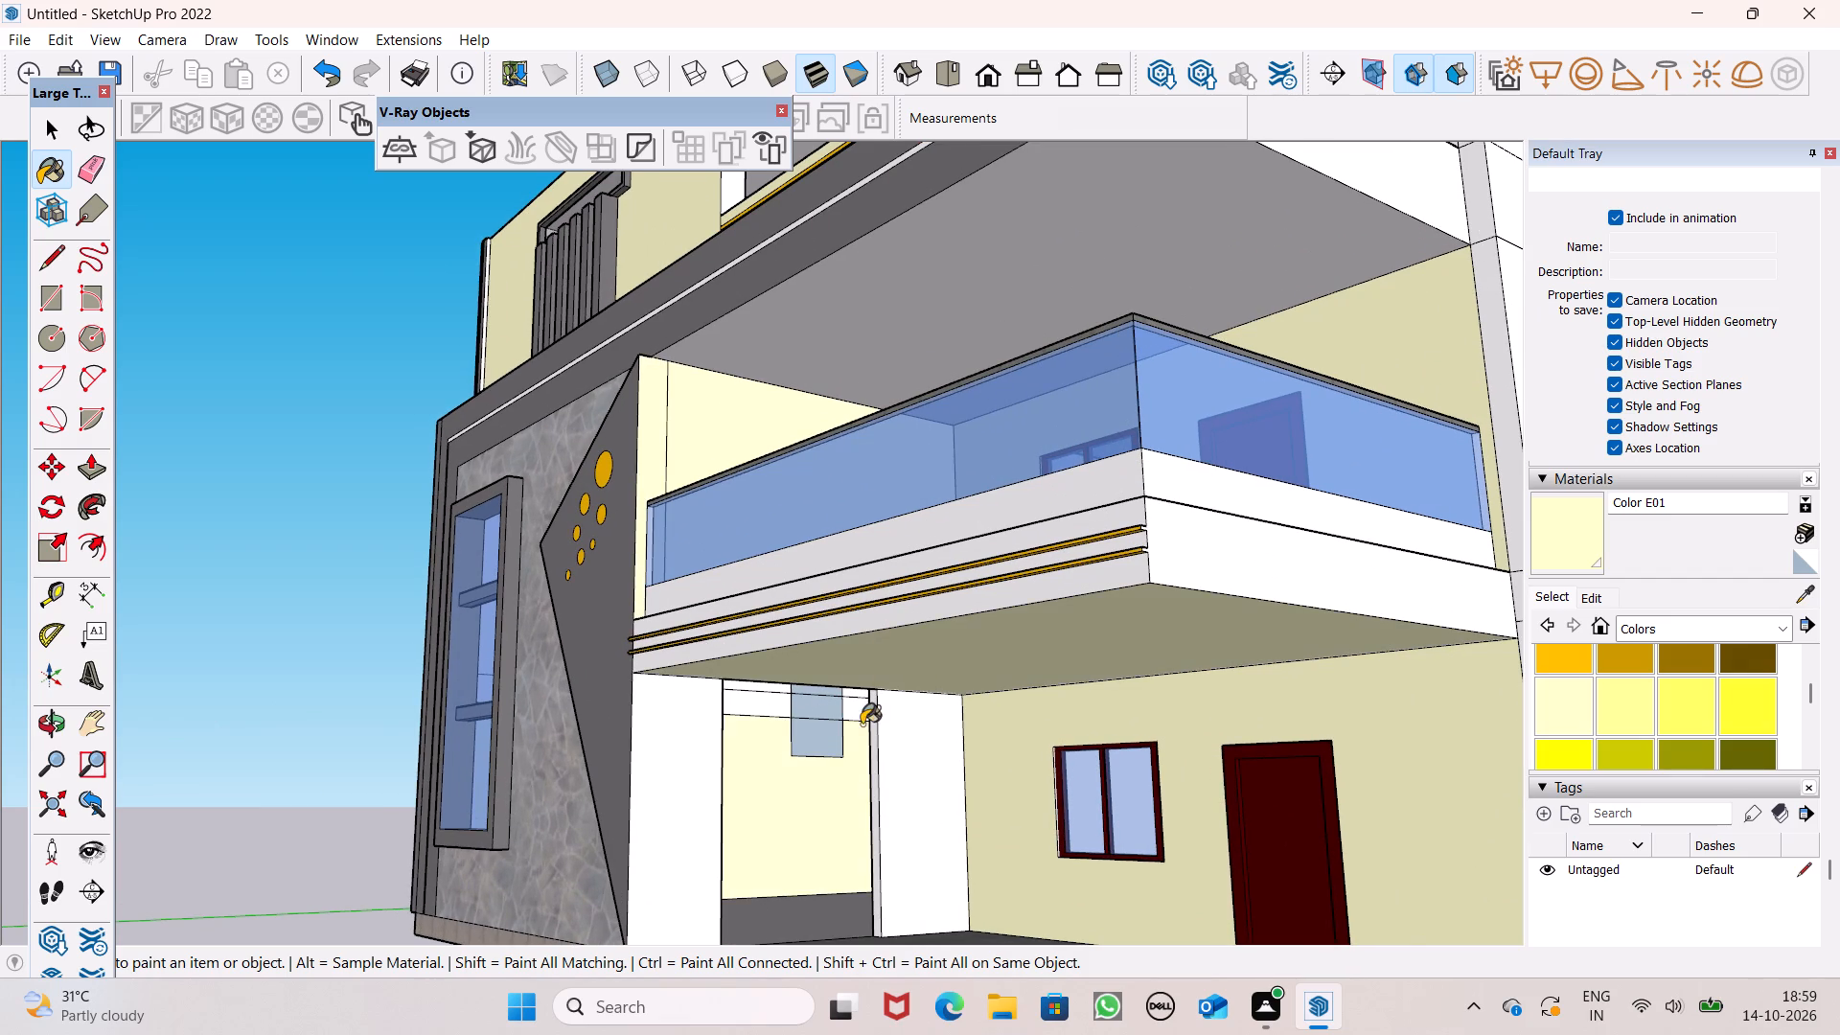
scroll(862, 724, "down", 1)
scroll(852, 666, "up", 1)
scroll(852, 666, "down", 3)
middle_click_drag(1020, 945, 1060, 1034)
middle_click_drag(1059, 1034, 965, 1032)
middle_click_drag(939, 1021, 895, 990)
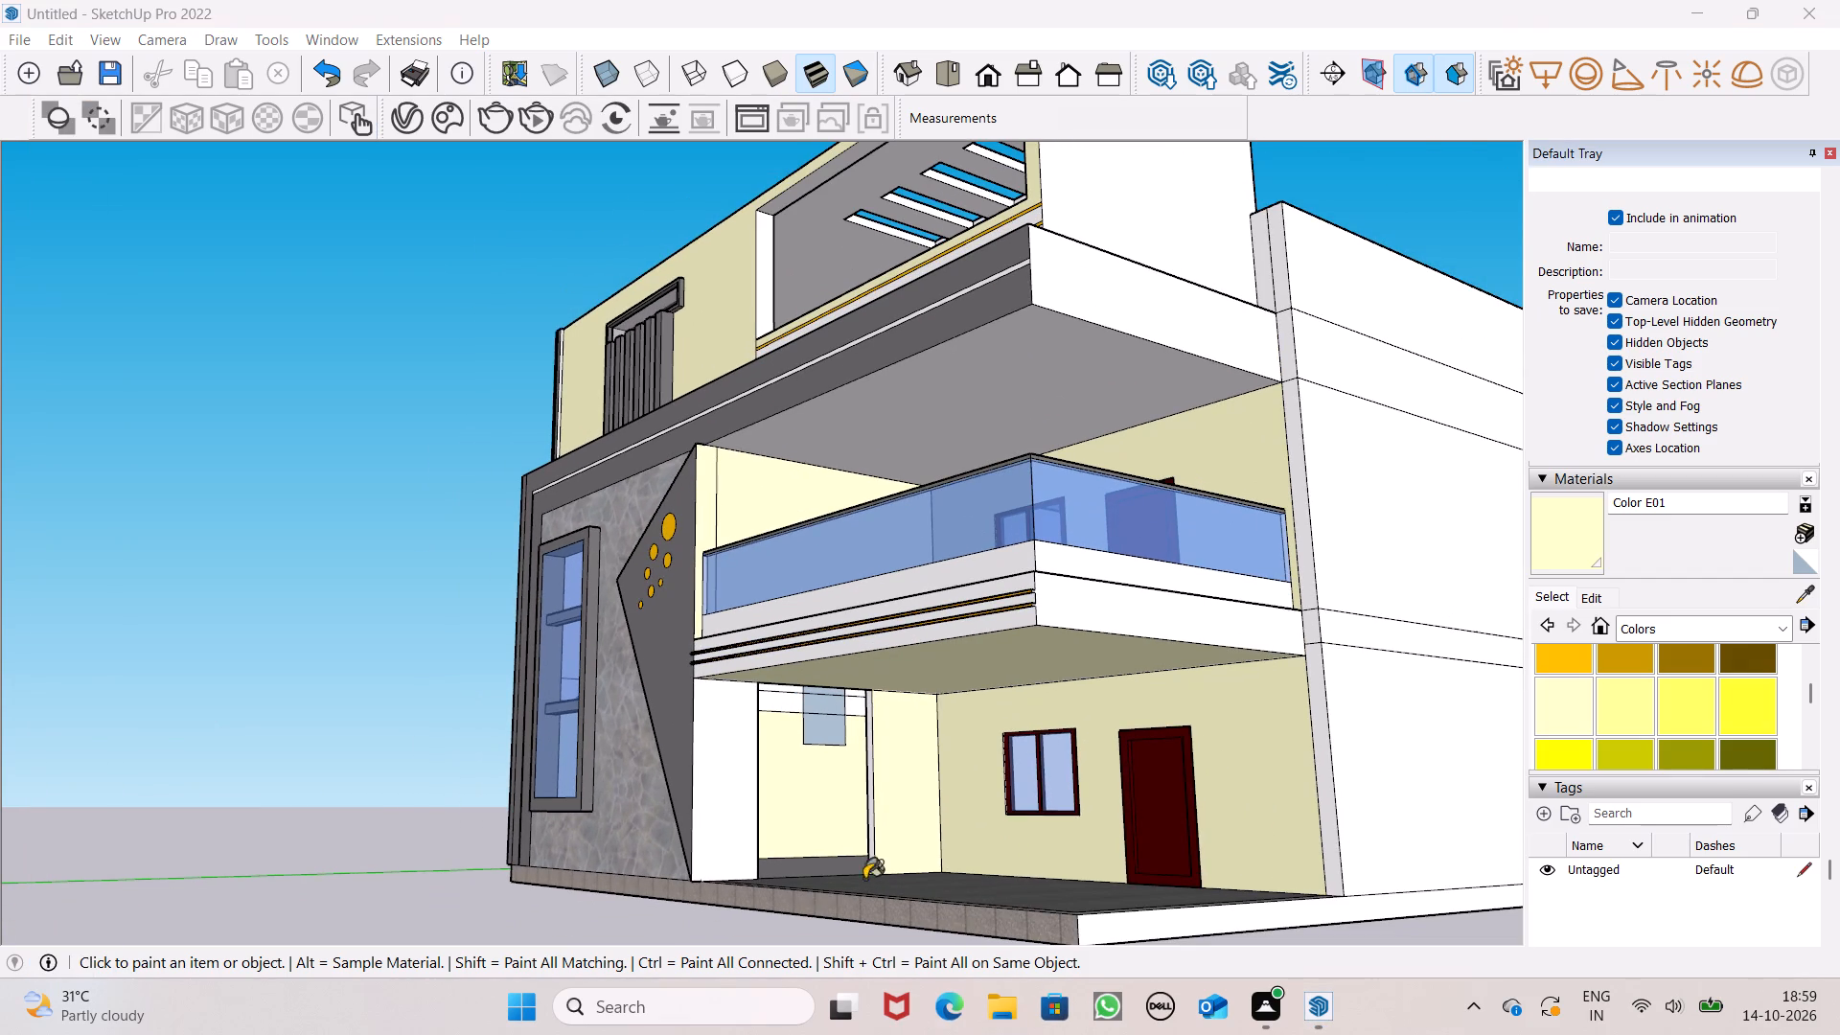
key("ctrl+z")
key("space")
key("space")
key("space")
scroll(1000, 748, "down", 4)
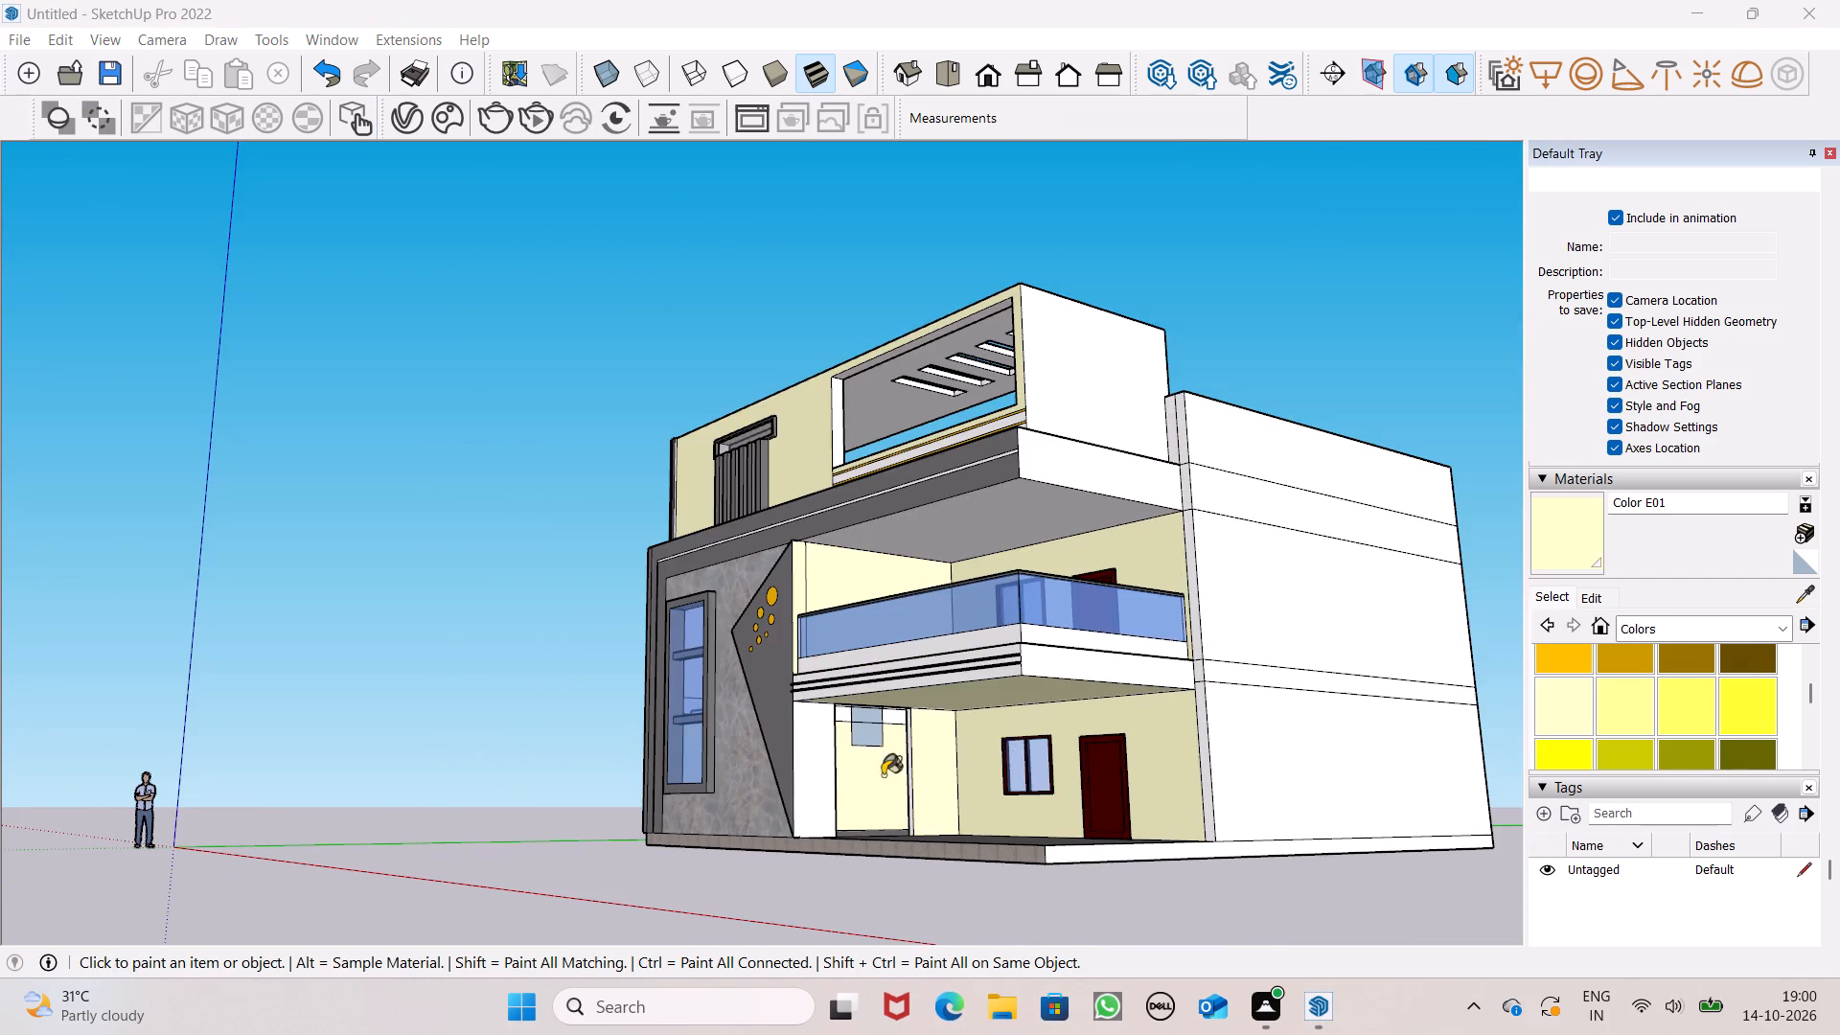
scroll(841, 775, "up", 5)
left_click(788, 775)
scroll(809, 751, "down", 10)
key("space")
key("space")
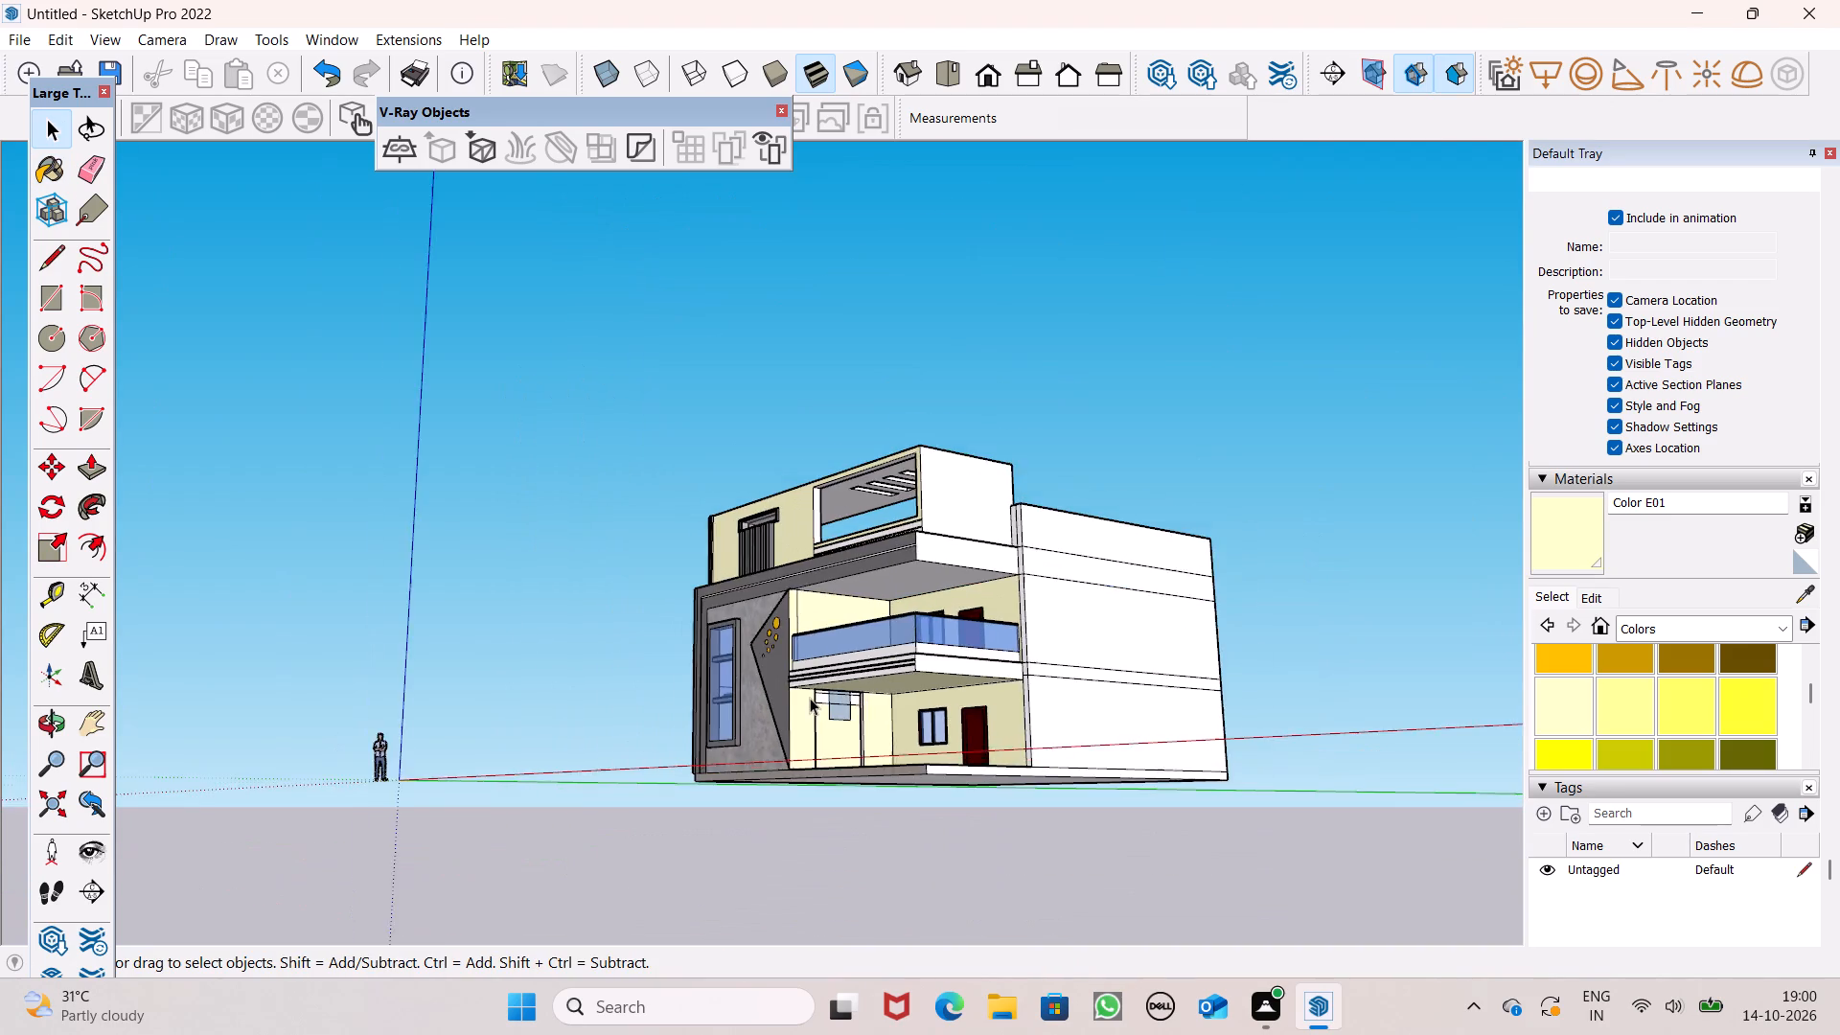
Paint the plinth's side face below the porch and plain side wall with Stone Vein Gray from the Stone collection.
scroll(810, 698, "down", 4)
middle_click_drag(1156, 807, 879, 839)
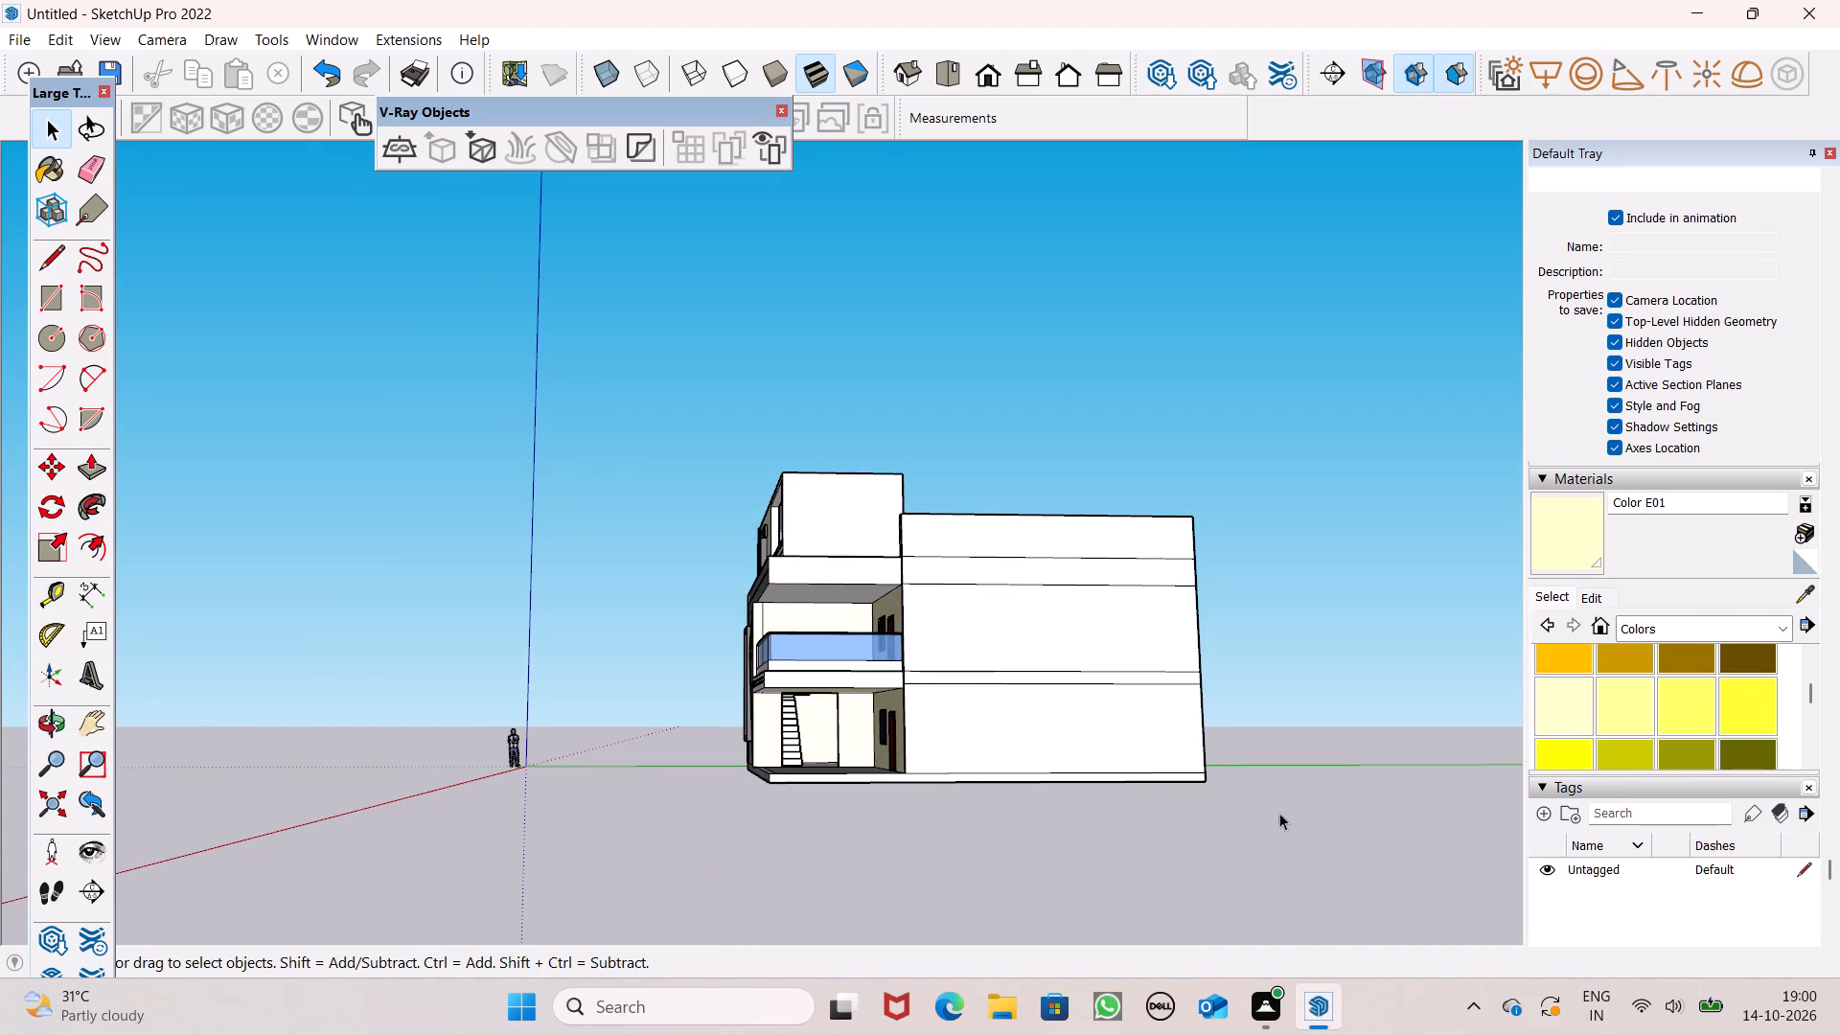
middle_click_drag(1115, 885, 1617, 942)
scroll(890, 815, "down", 1)
scroll(890, 815, "up", 1)
scroll(891, 816, "down", 1)
scroll(890, 817, "up", 2)
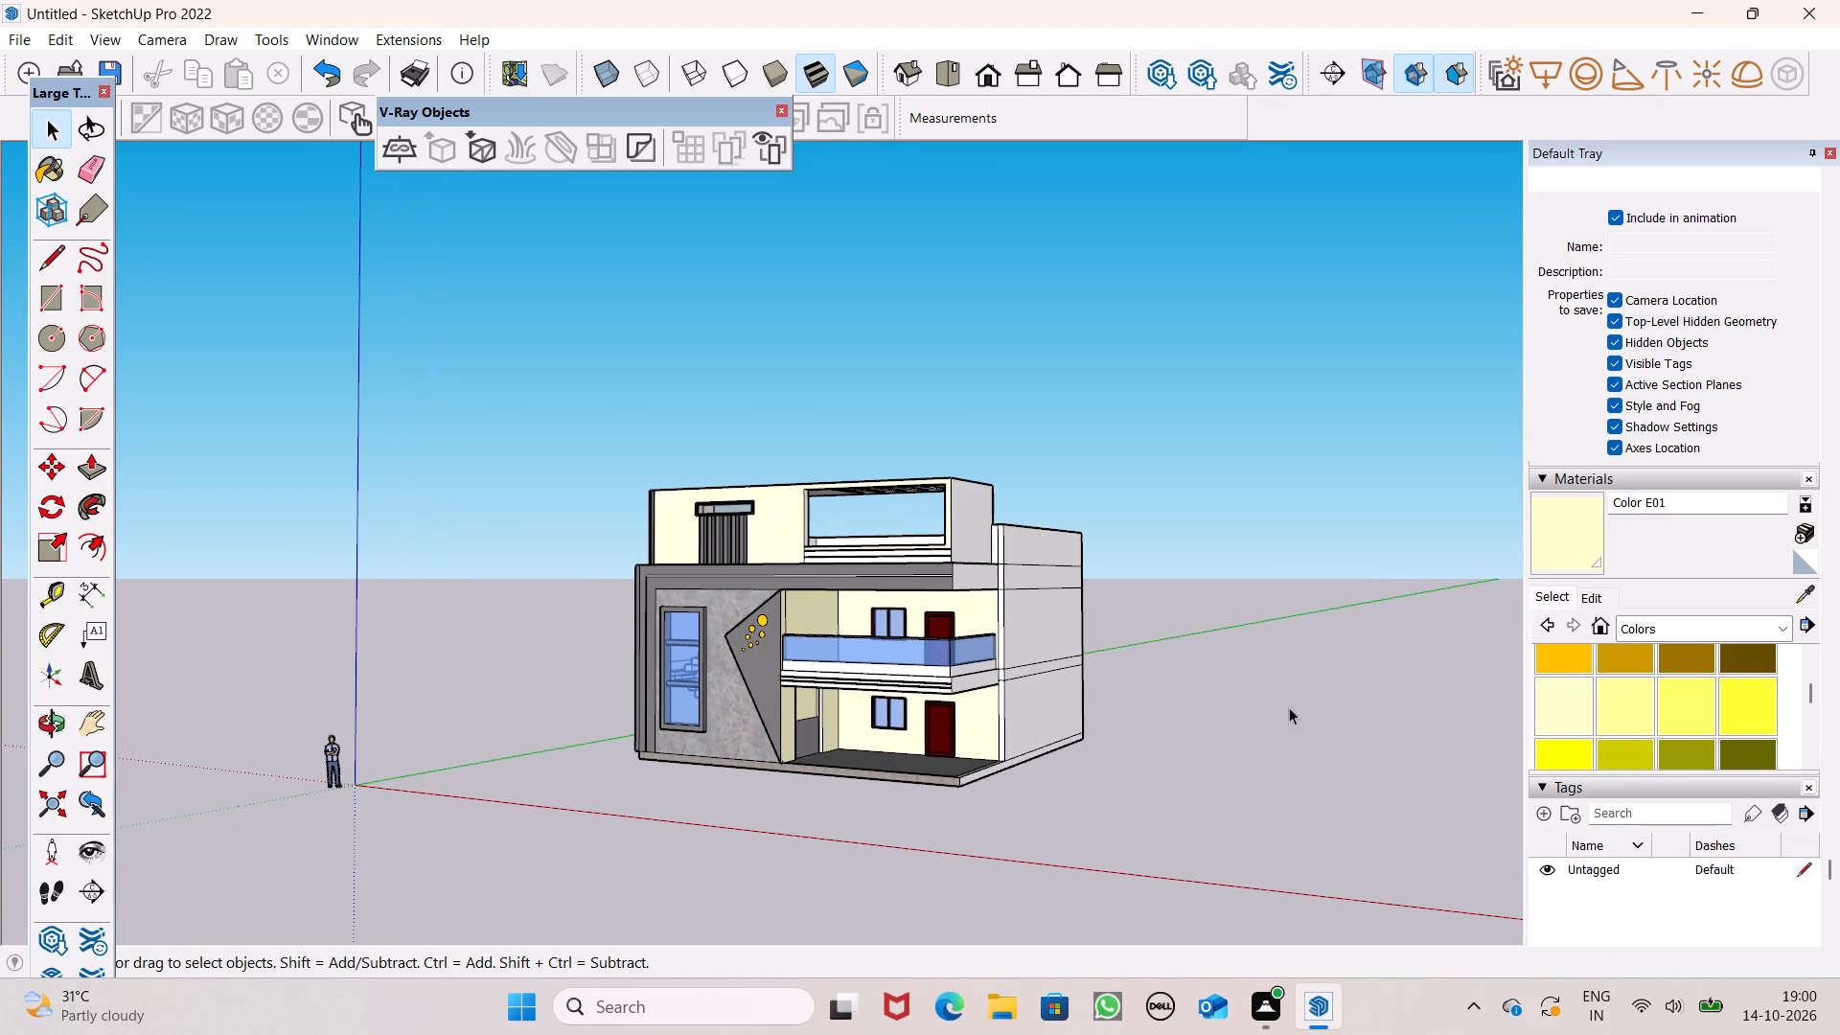
left_click(1710, 647)
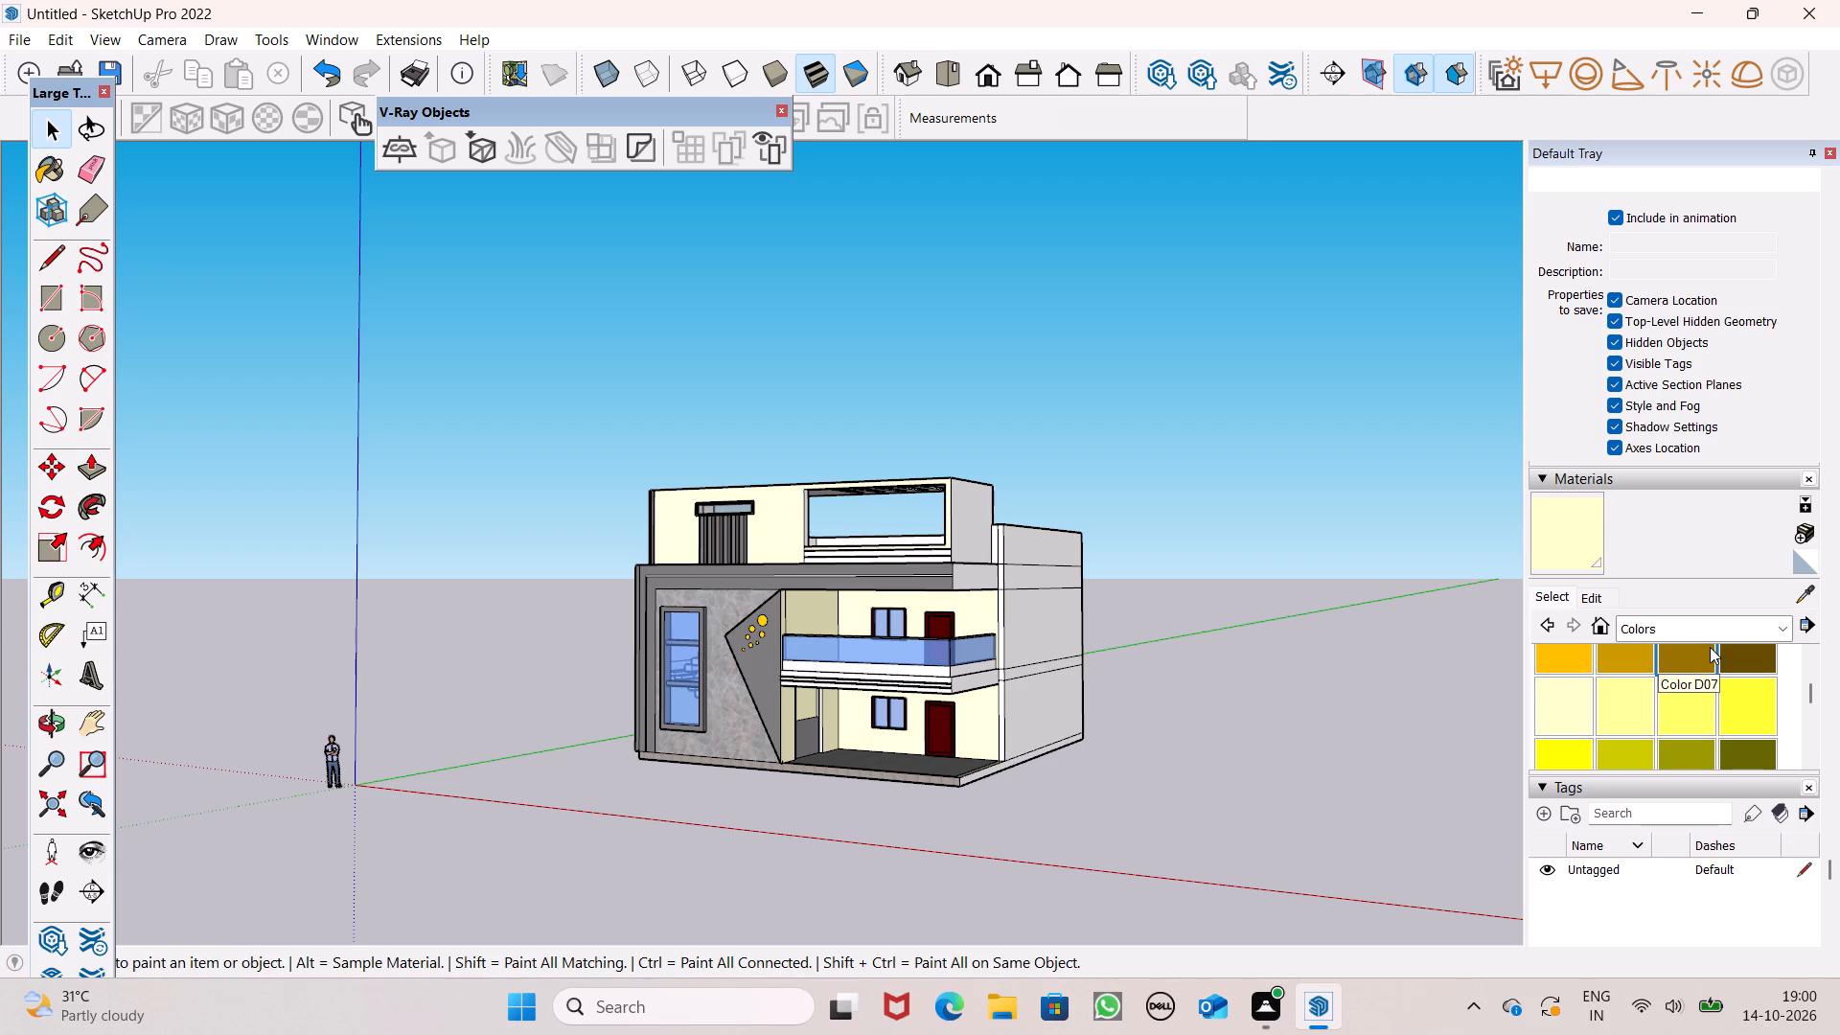
left_click(1709, 637)
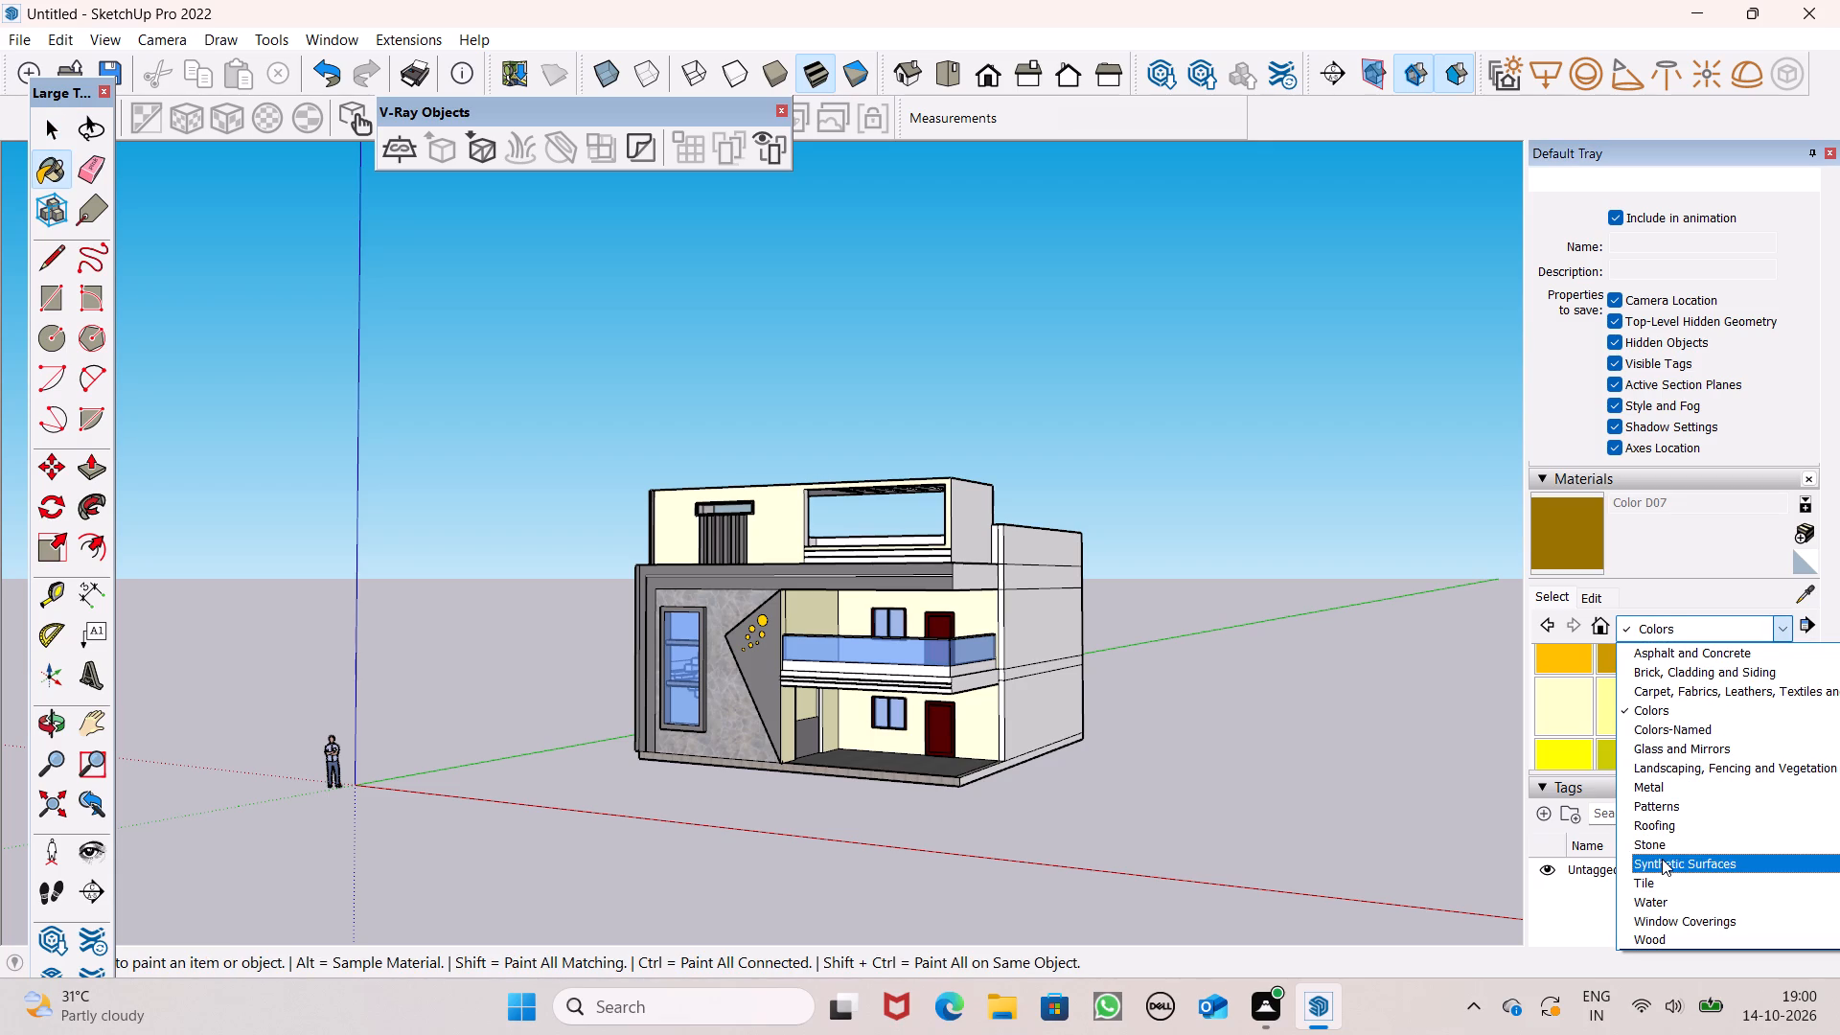
left_click(1662, 843)
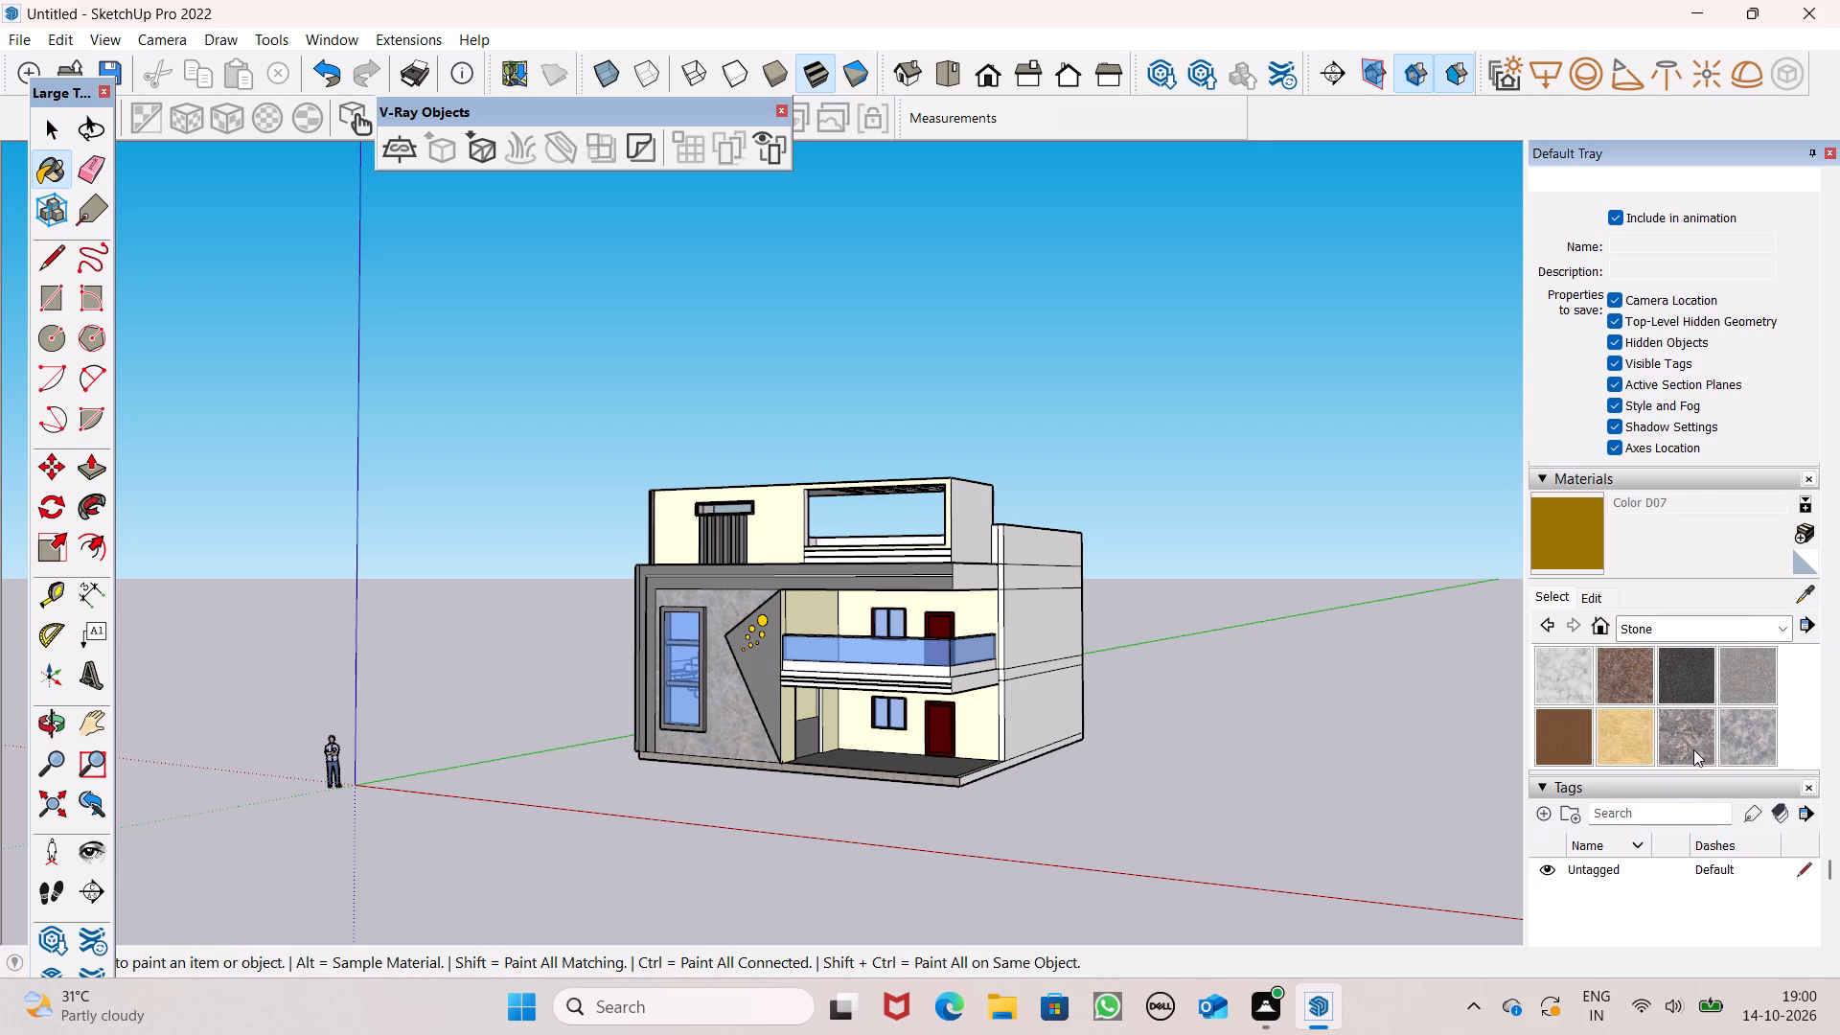
scroll(1693, 749, "down", 1)
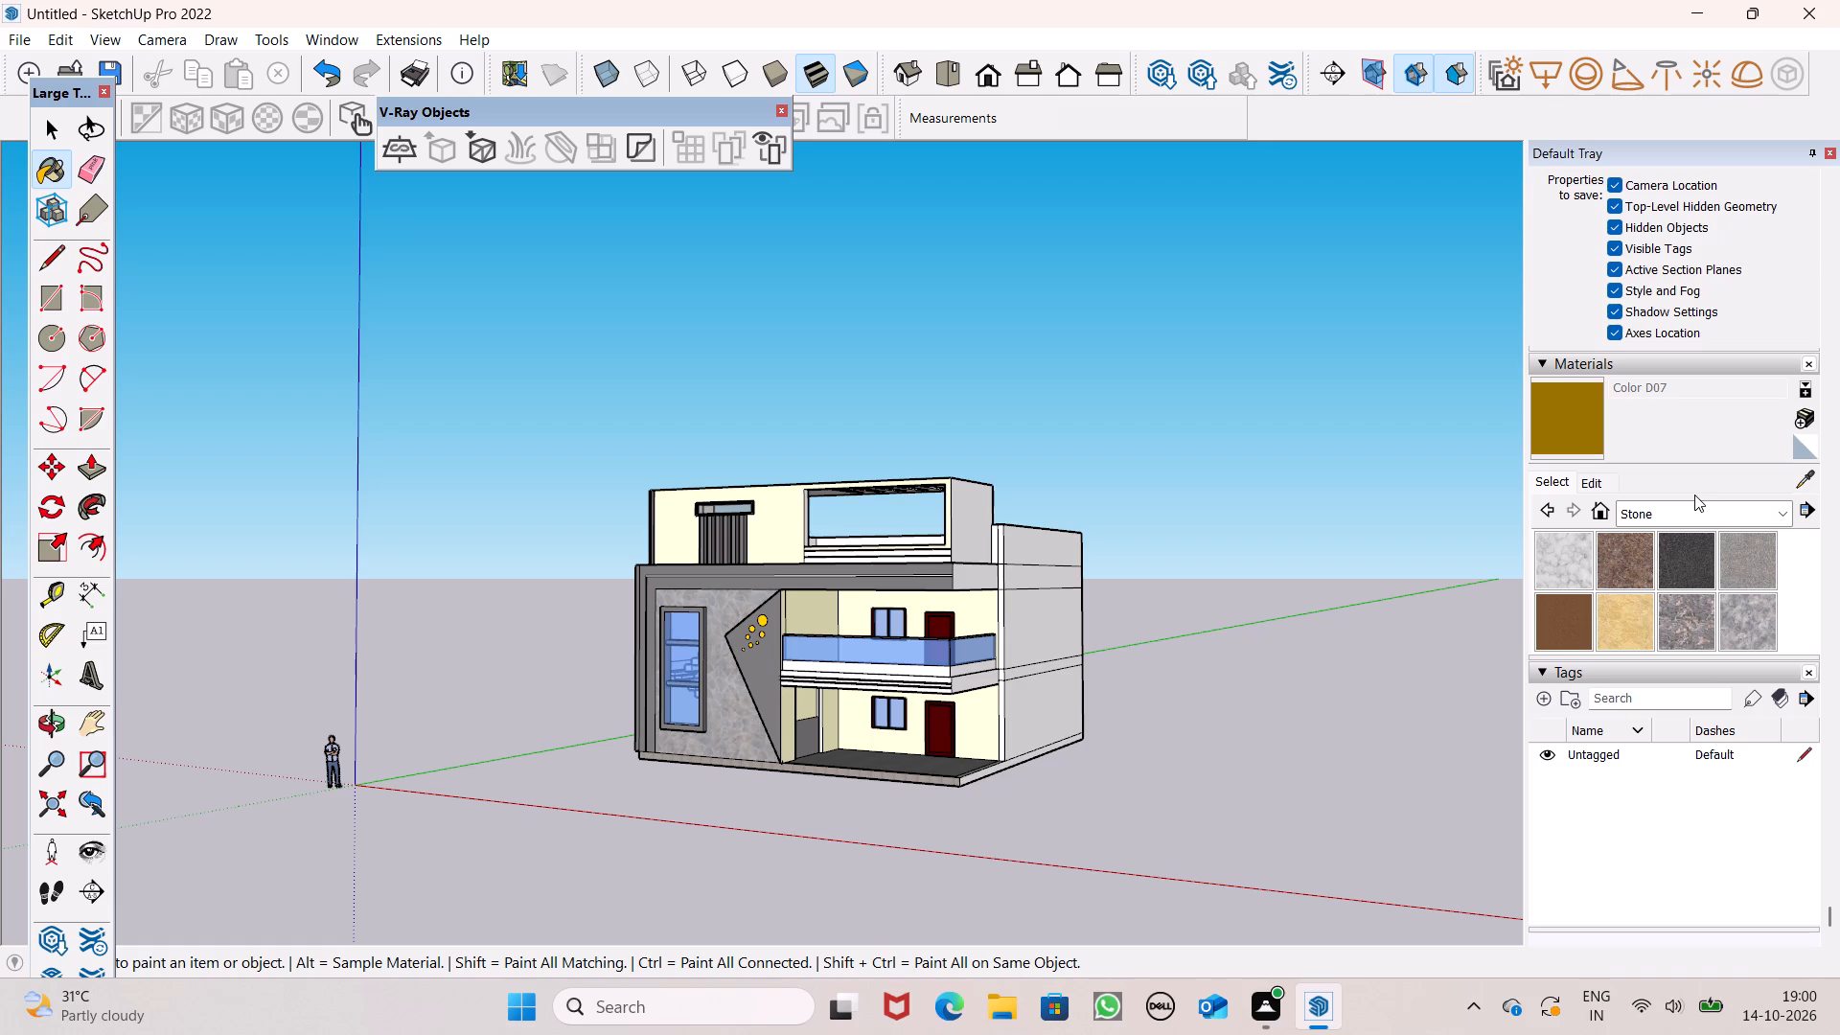
scroll(1667, 598, "up", 1)
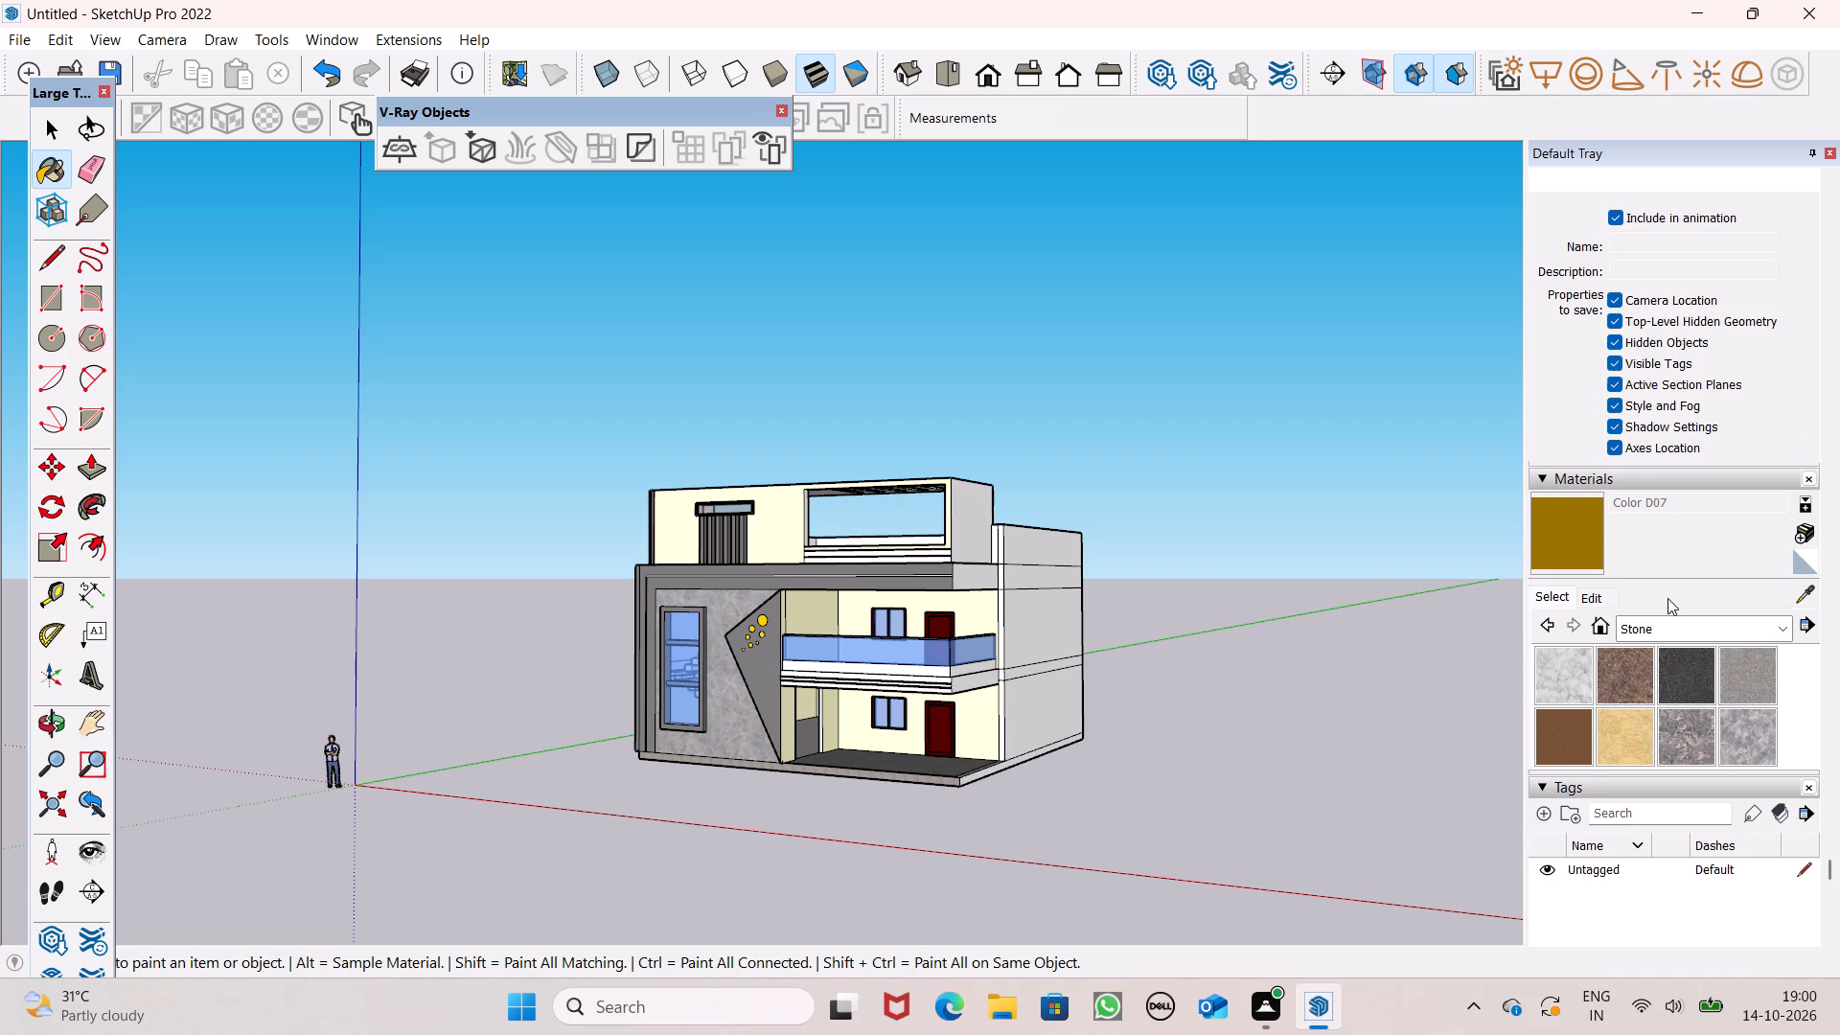
scroll(1691, 696, "down", 1)
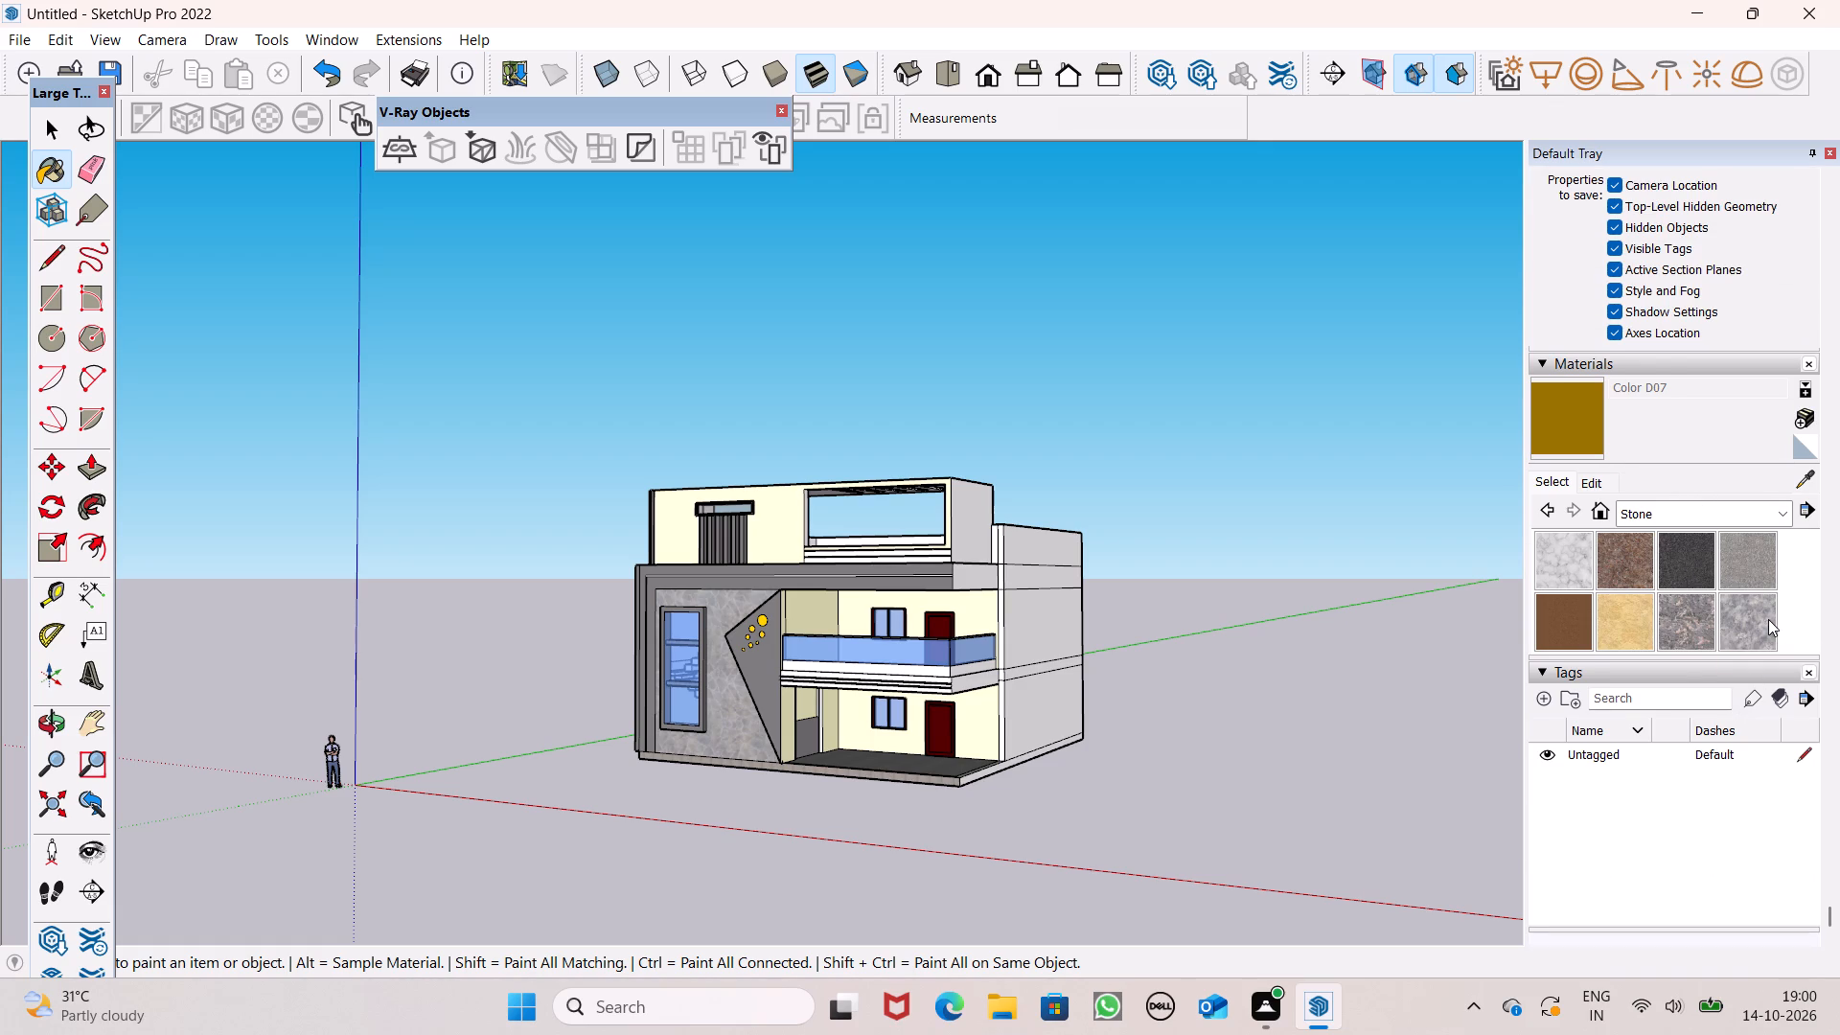
left_click_drag(1774, 609, 1759, 580)
scroll(1683, 612, "down", 1)
left_click_drag(1552, 598, 1555, 626)
left_click(1782, 522)
left_click(1564, 623)
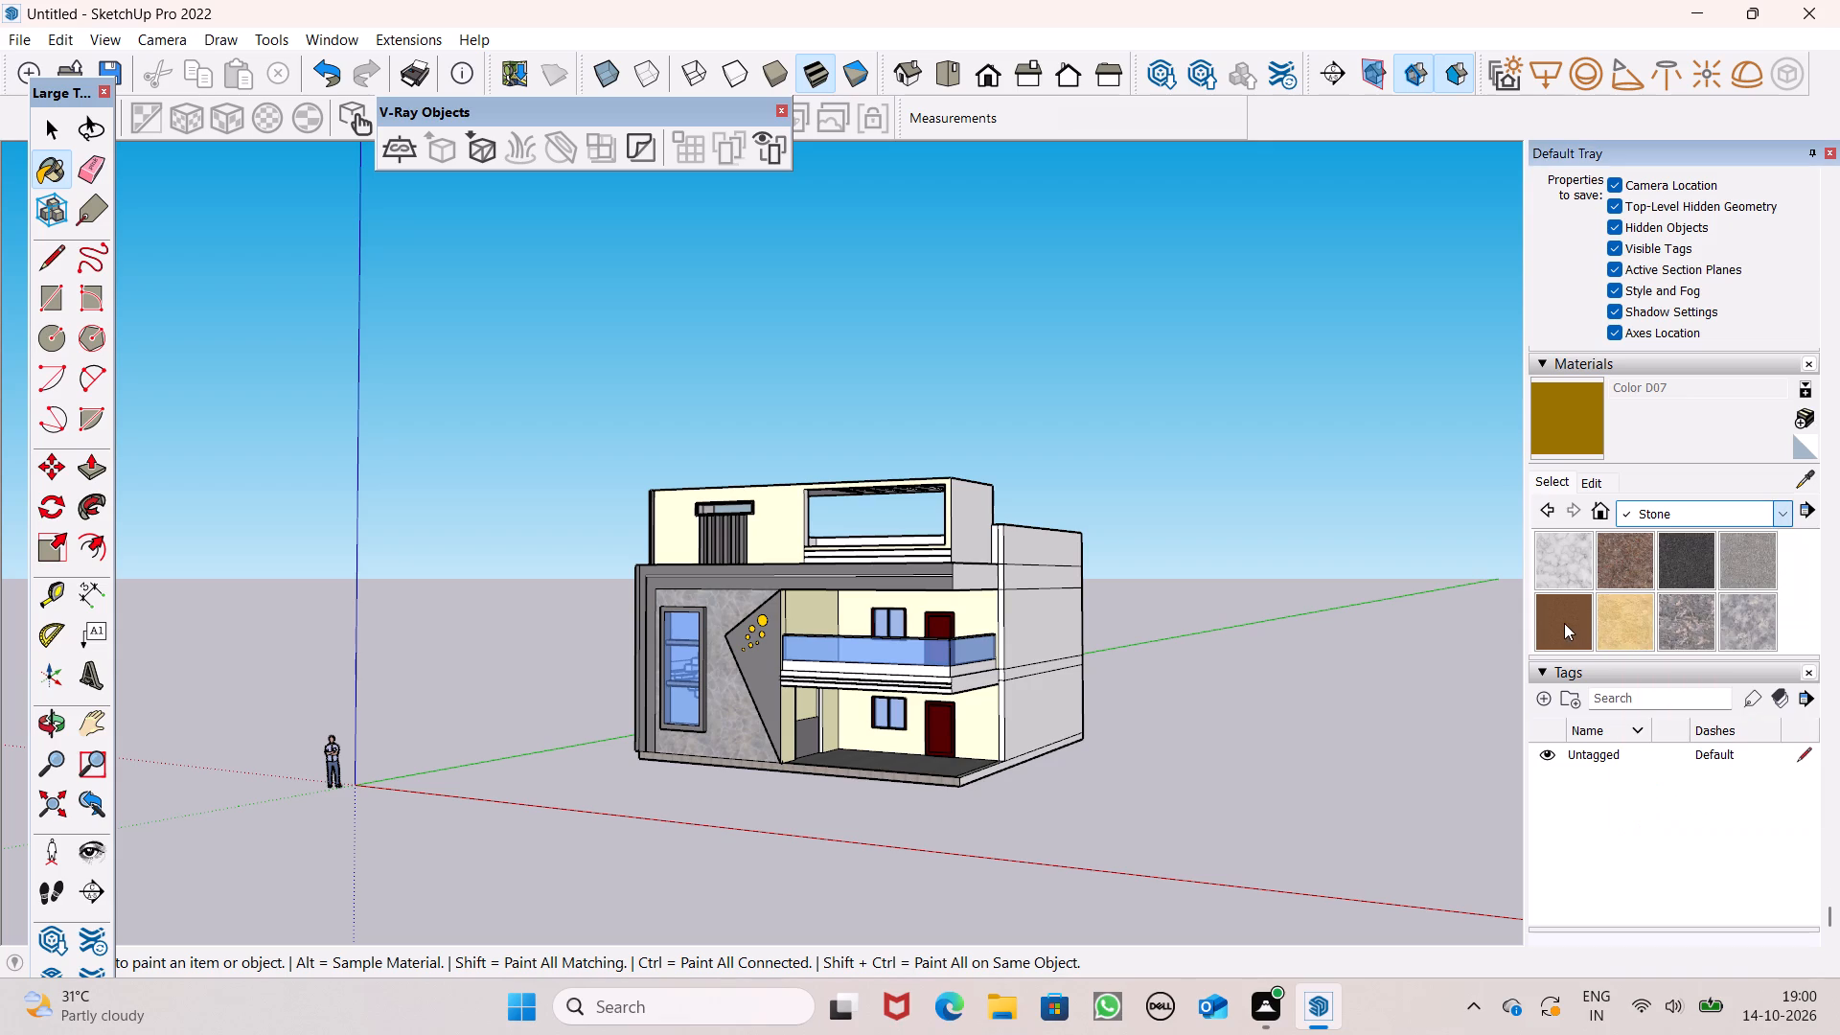
scroll(1710, 609, "down", 1)
left_click(1748, 607)
scroll(1013, 799, "down", 1)
scroll(1008, 801, "up", 2)
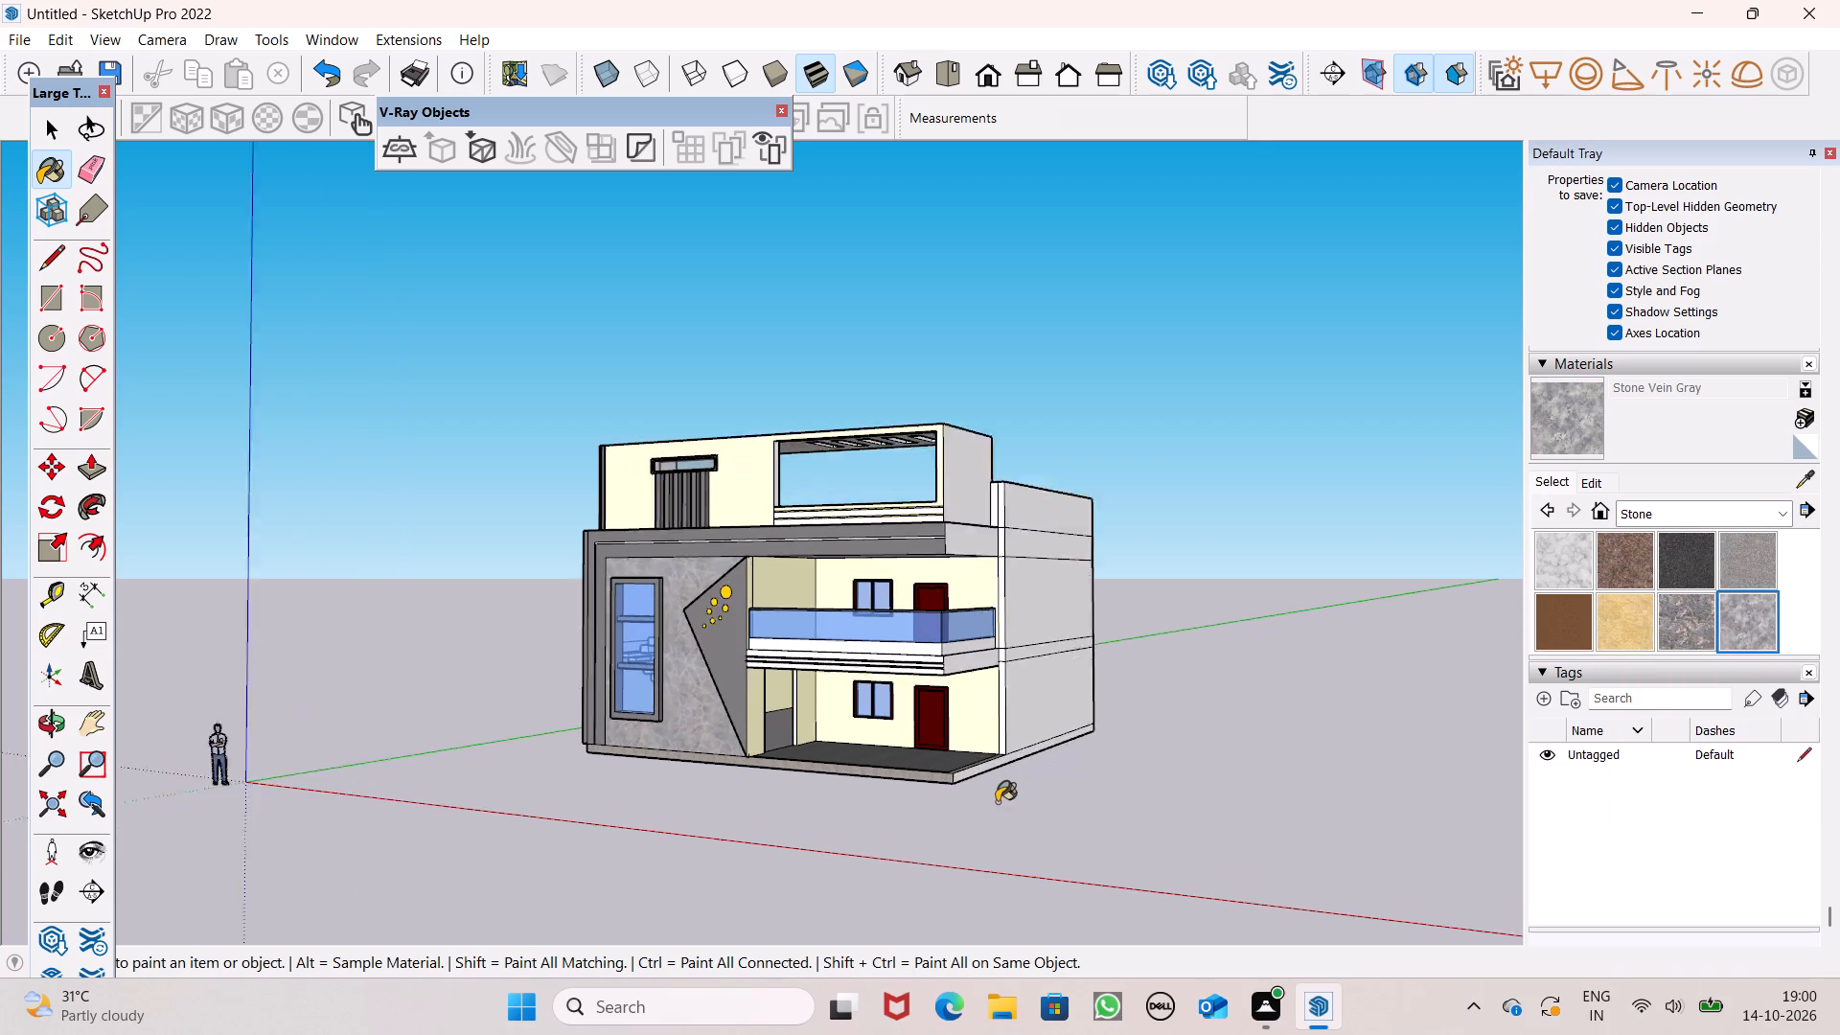
scroll(997, 802, "up", 12)
scroll(943, 765, "down", 1)
scroll(943, 765, "up", 1)
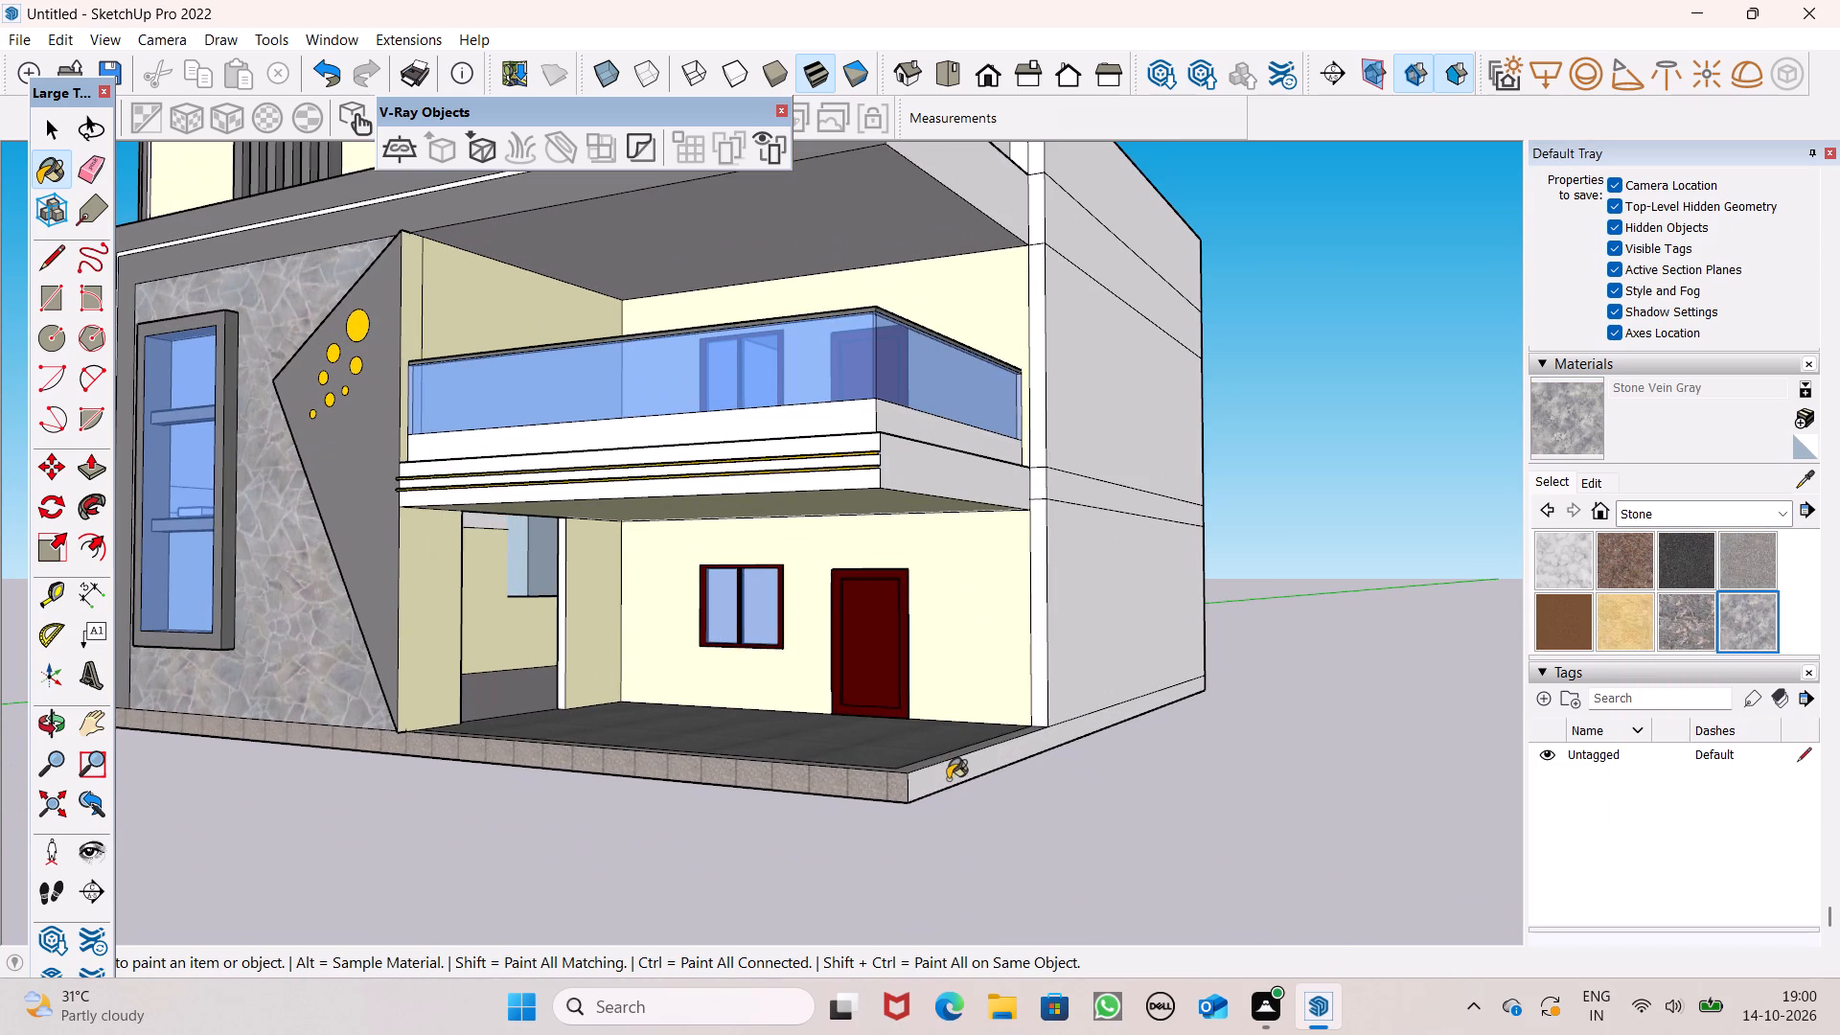
left_click(948, 779)
Erase the horizontal floor-slab lines across the plain side wall next to the balconies, keeping the plinth edge.
scroll(1067, 653, "down", 4)
middle_click_drag(984, 738, 1429, 780)
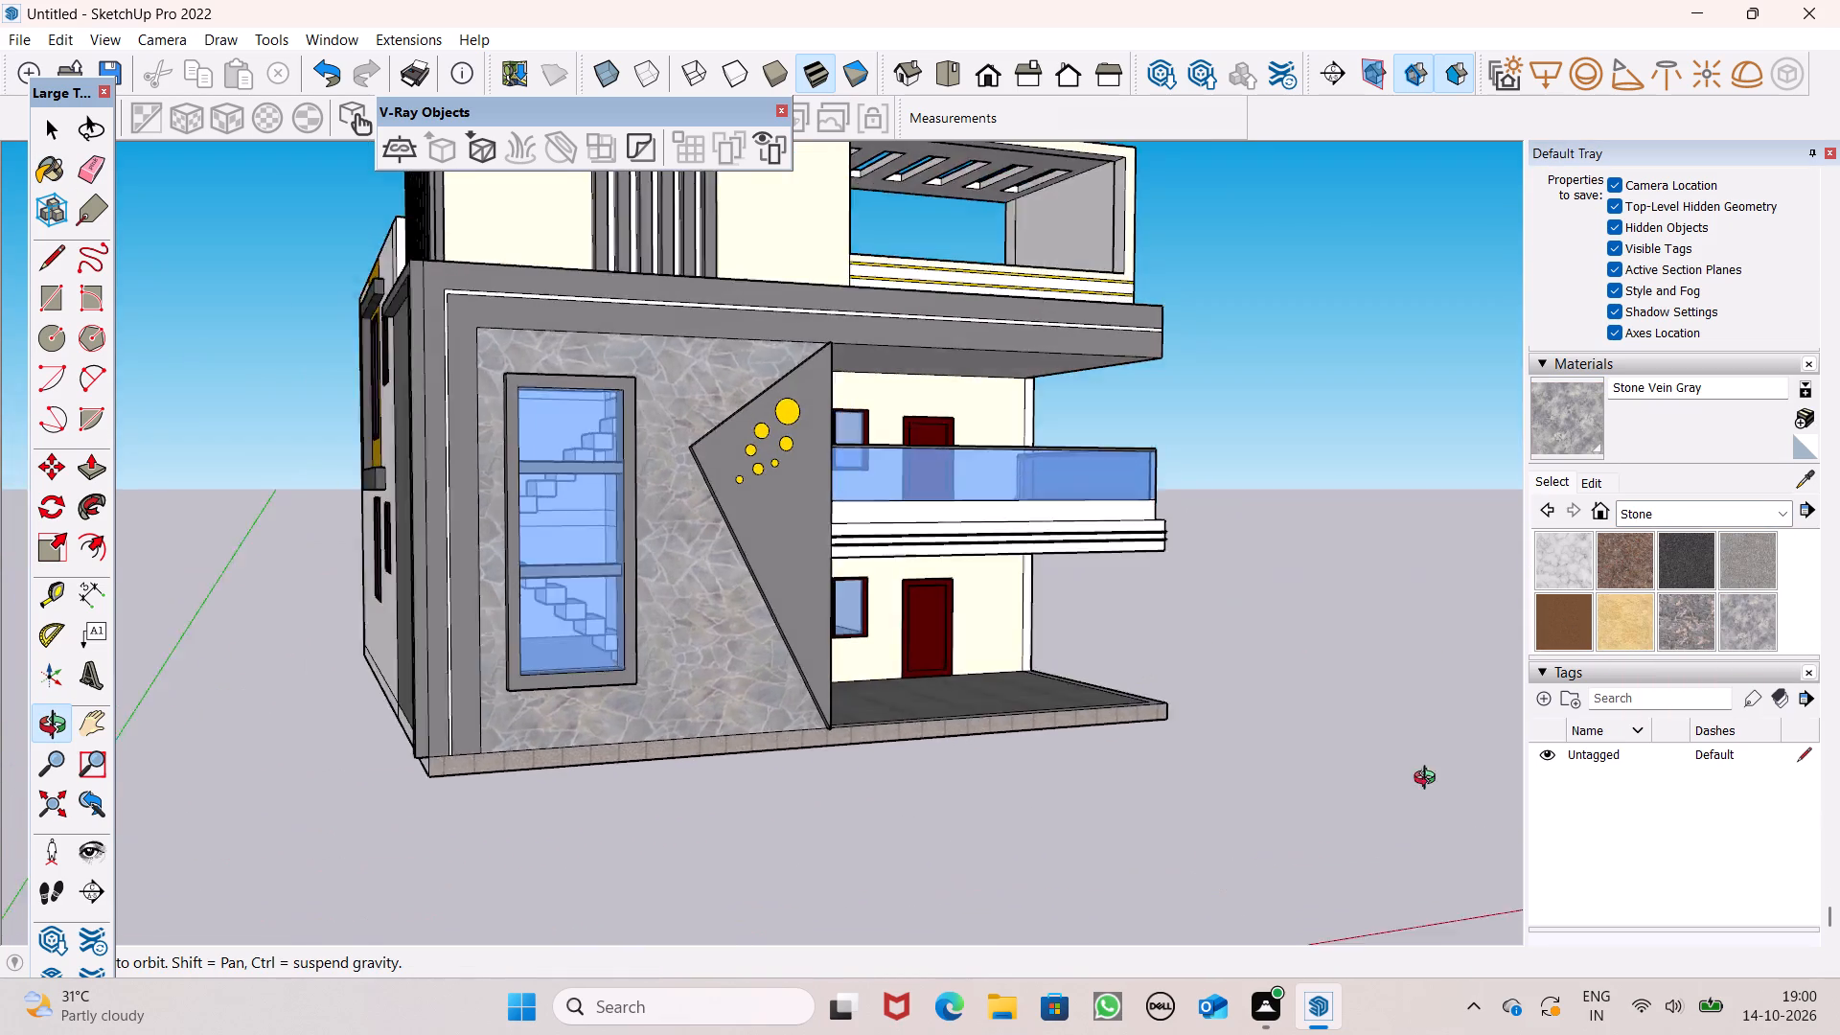
middle_click_drag(1429, 780, 568, 832)
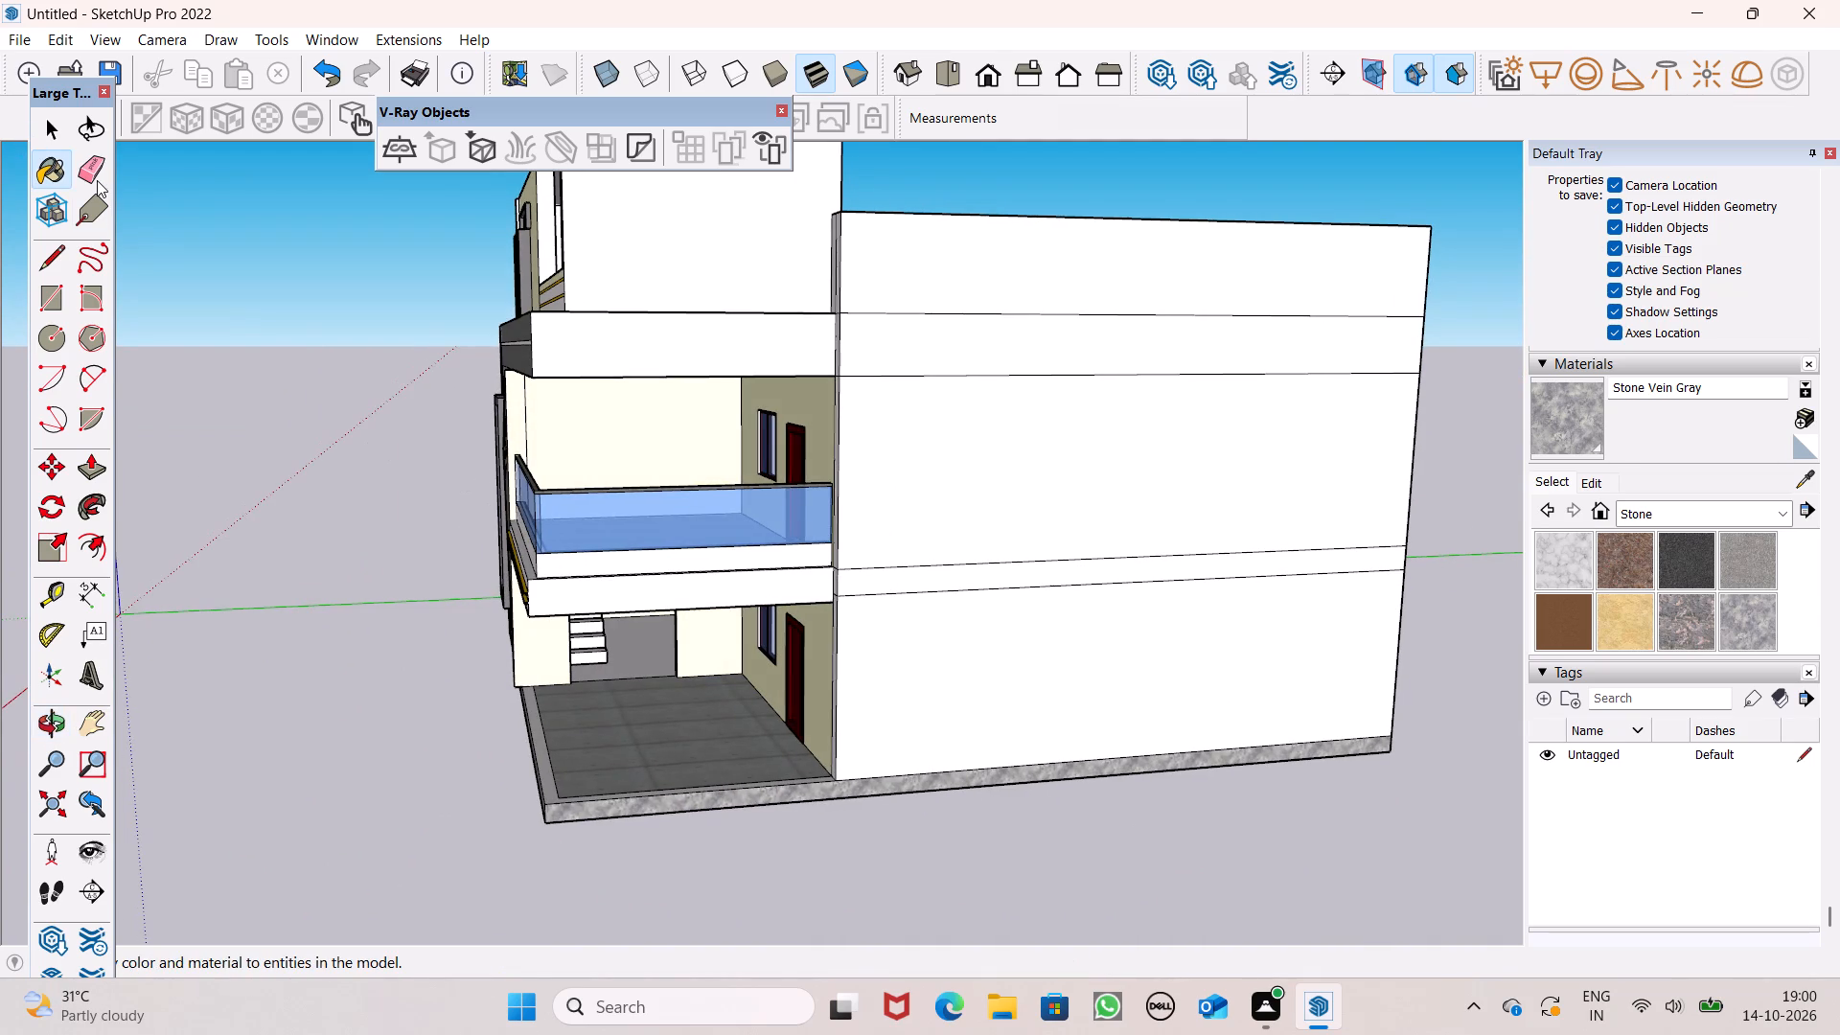
left_click(94, 180)
left_click_drag(1117, 310, 1097, 621)
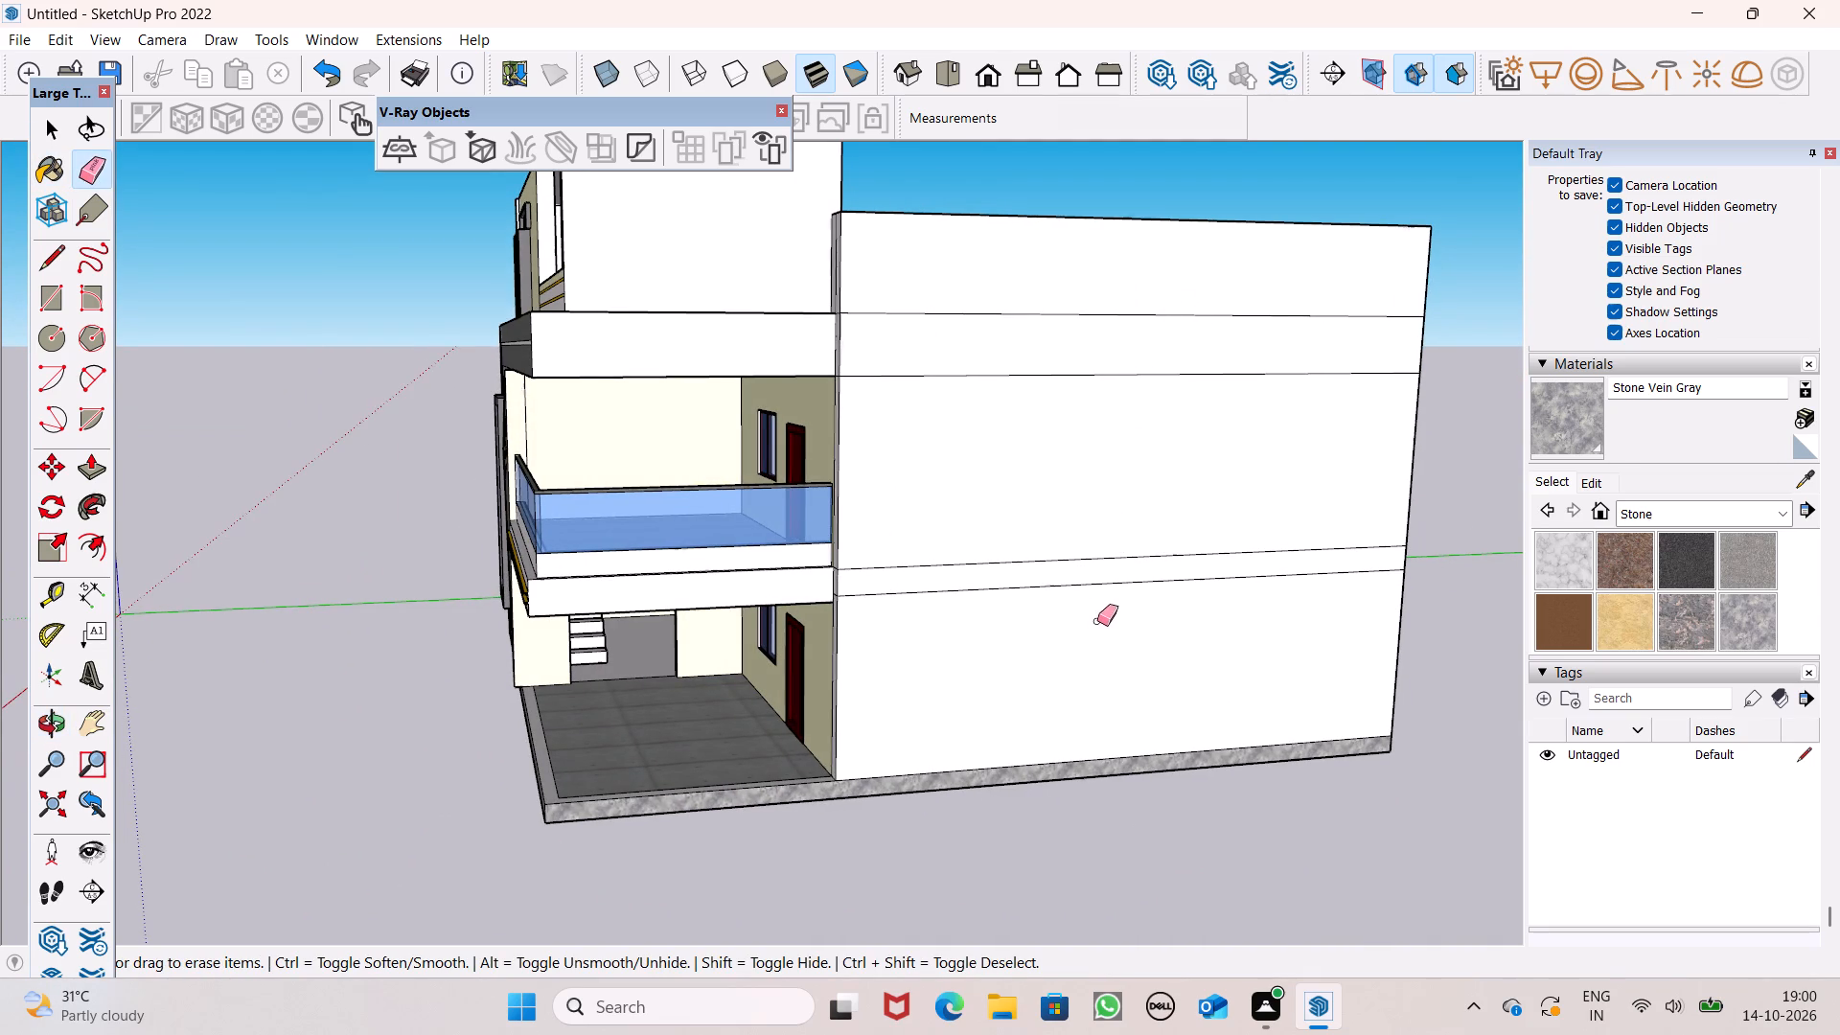
left_click_drag(1097, 621, 1094, 584)
left_click_drag(1088, 505, 1069, 533)
left_click_drag(1090, 307, 1101, 367)
scroll(1134, 293, "up", 1)
scroll(1134, 343, "down", 3)
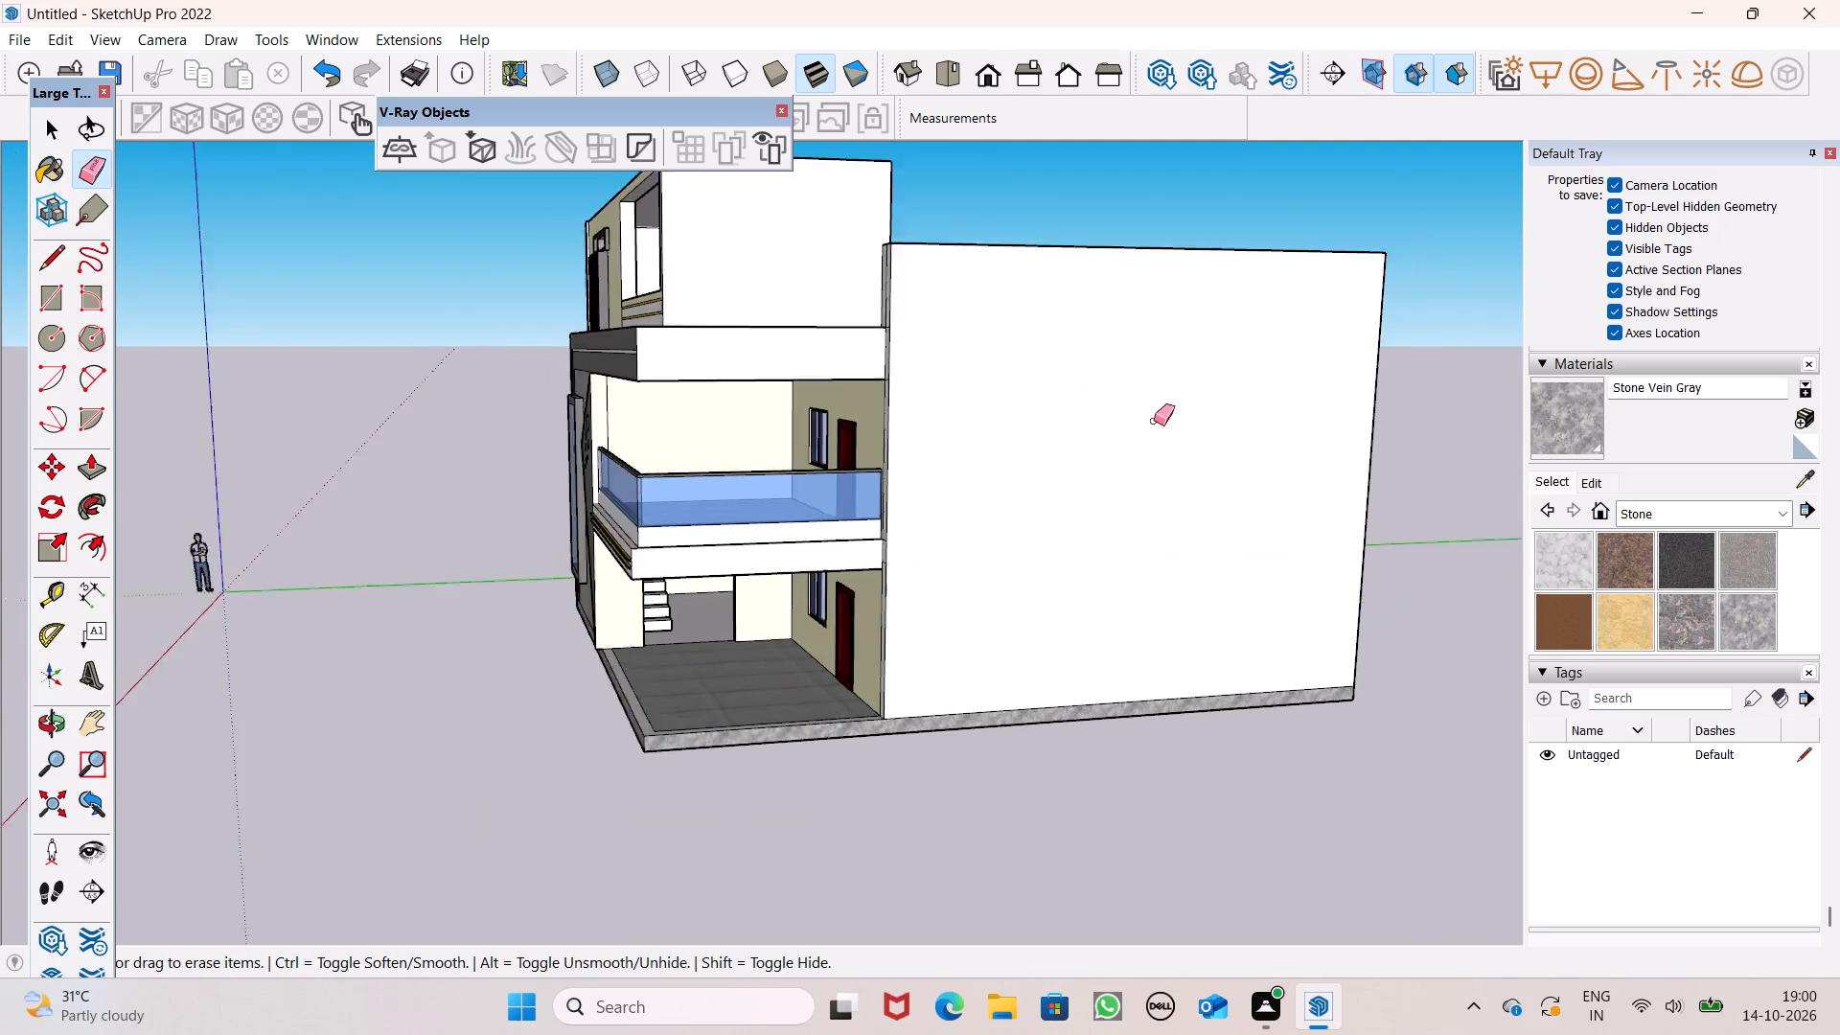
Erase the horizontal floor-slab lines across the building's rear wall, keeping the line above the plinth.
scroll(1154, 421, "down", 1)
middle_click_drag(1222, 514, 202, 514)
left_click_drag(573, 295, 583, 503)
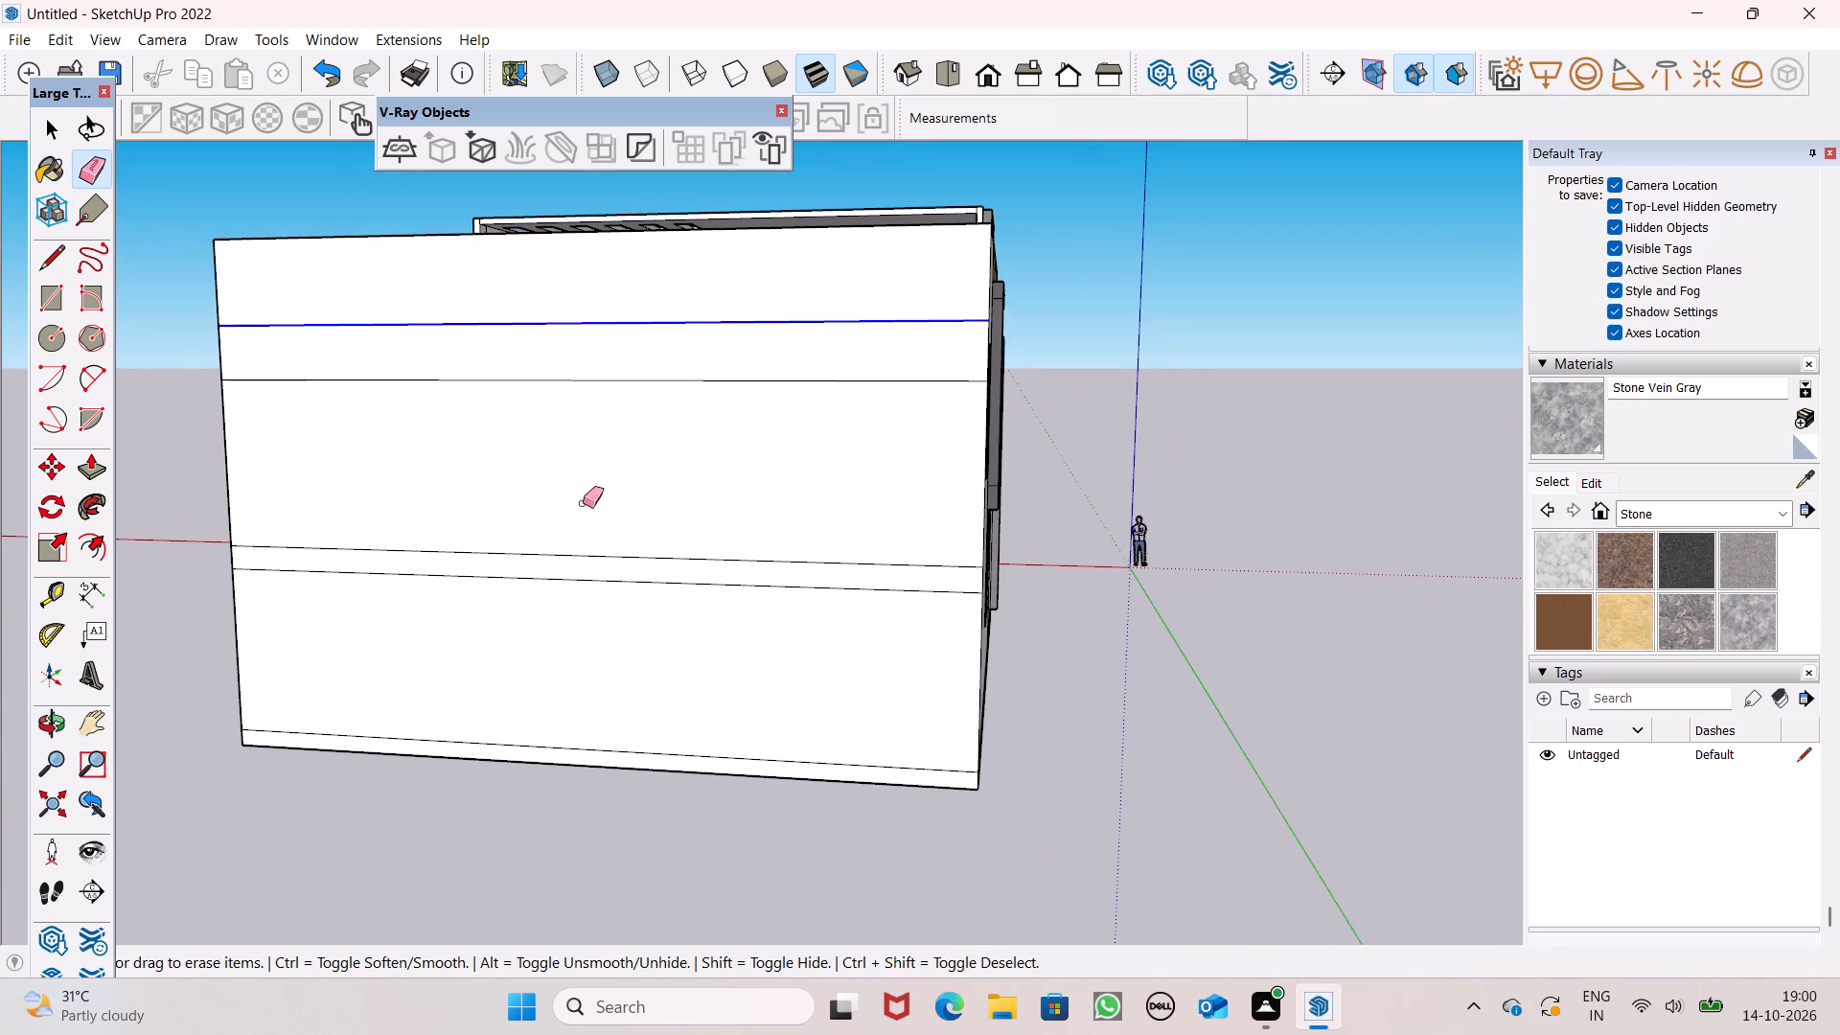
left_click_drag(583, 503, 624, 413)
left_click_drag(627, 379, 625, 411)
Push the blue-grey slab protruding above the roof terrace down about 8 9/16", flush with the terrace floor.
scroll(718, 348, "down", 3)
scroll(732, 401, "up", 1)
middle_click_drag(784, 440, 441, 530)
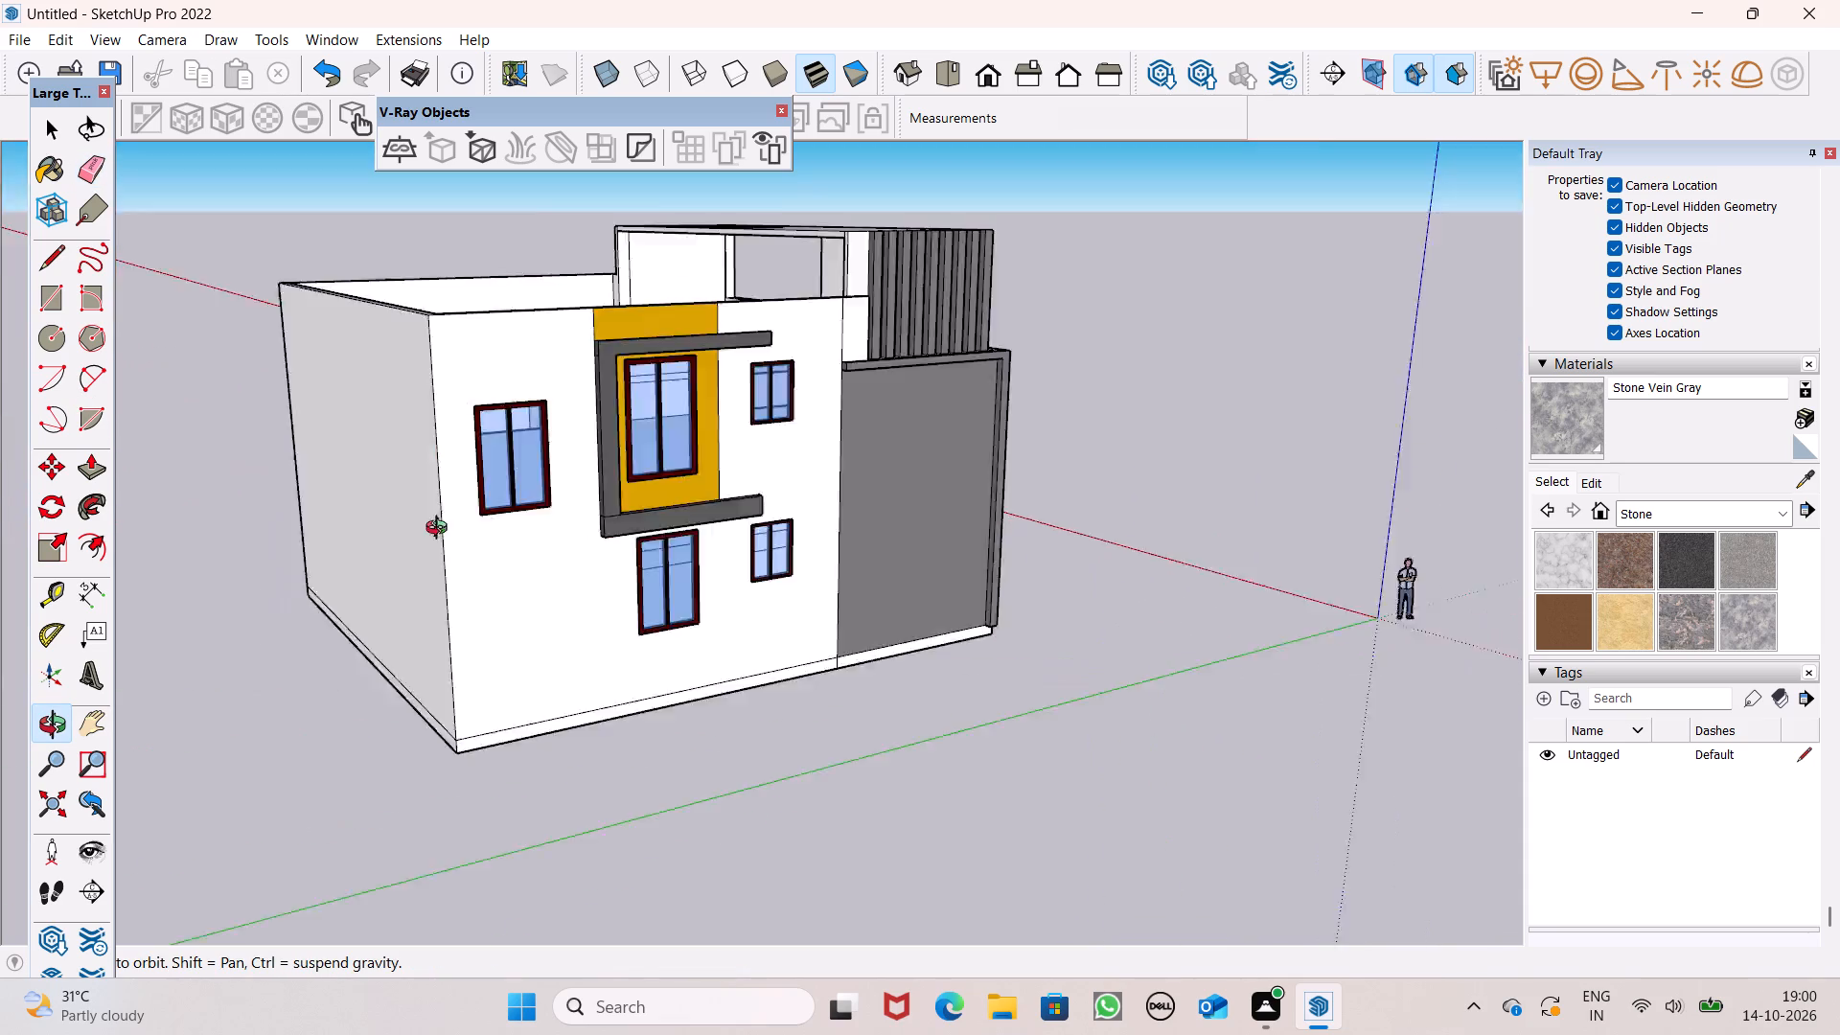
middle_click_drag(441, 530, 1313, 602)
middle_click_drag(994, 660, 1105, 742)
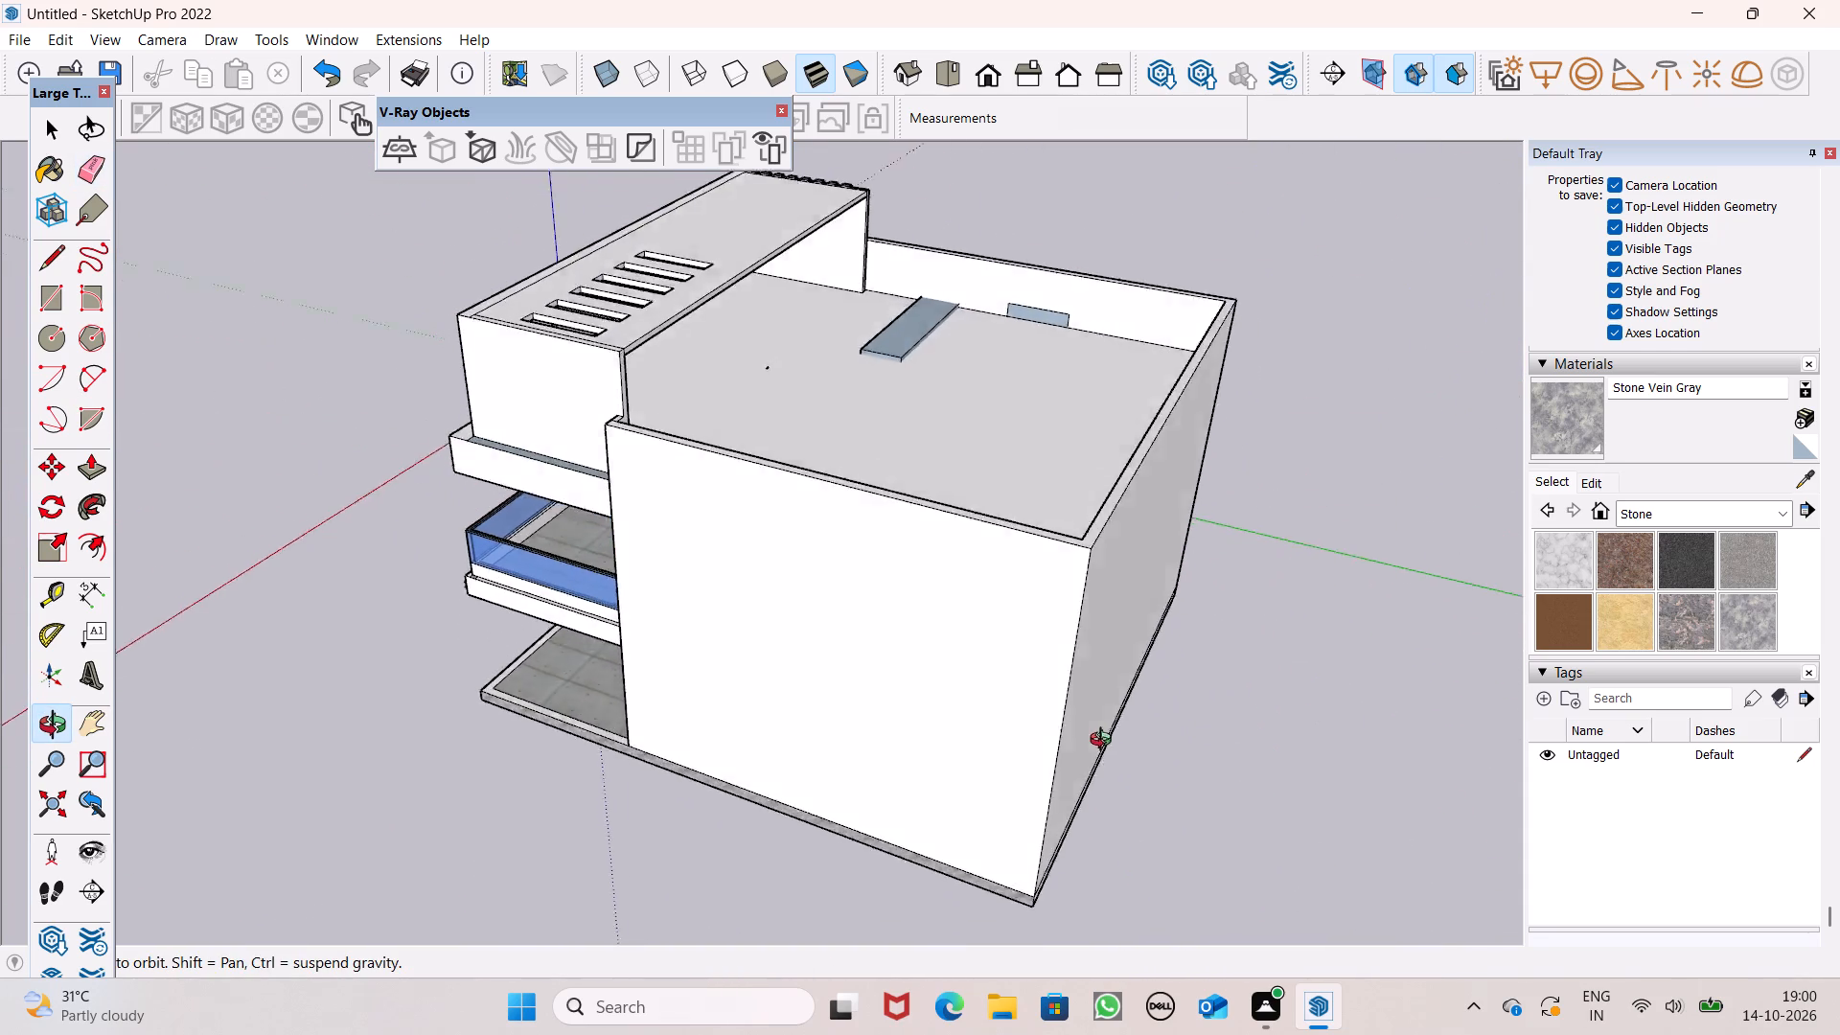
middle_click_drag(1105, 742, 1018, 761)
scroll(1003, 460, "up", 4)
middle_click_drag(1055, 482, 425, 548)
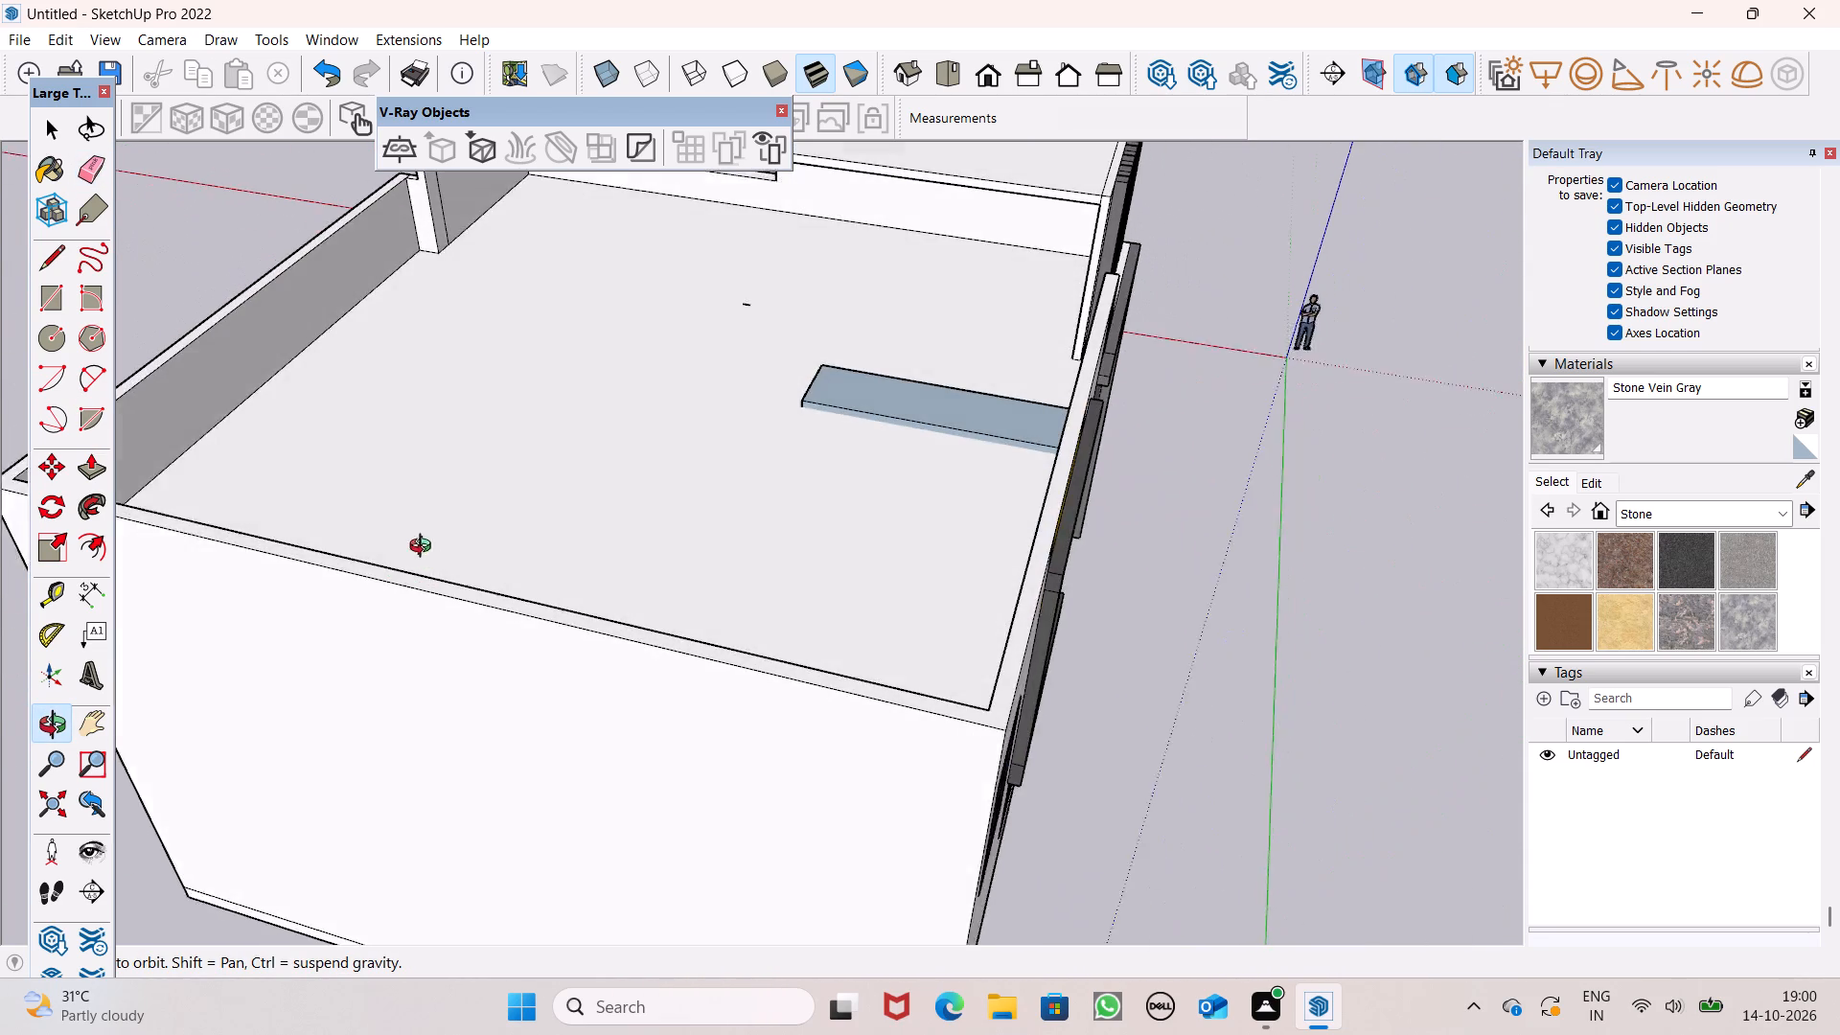
middle_click_drag(425, 548, 439, 556)
scroll(749, 353, "up", 4)
left_click(97, 477)
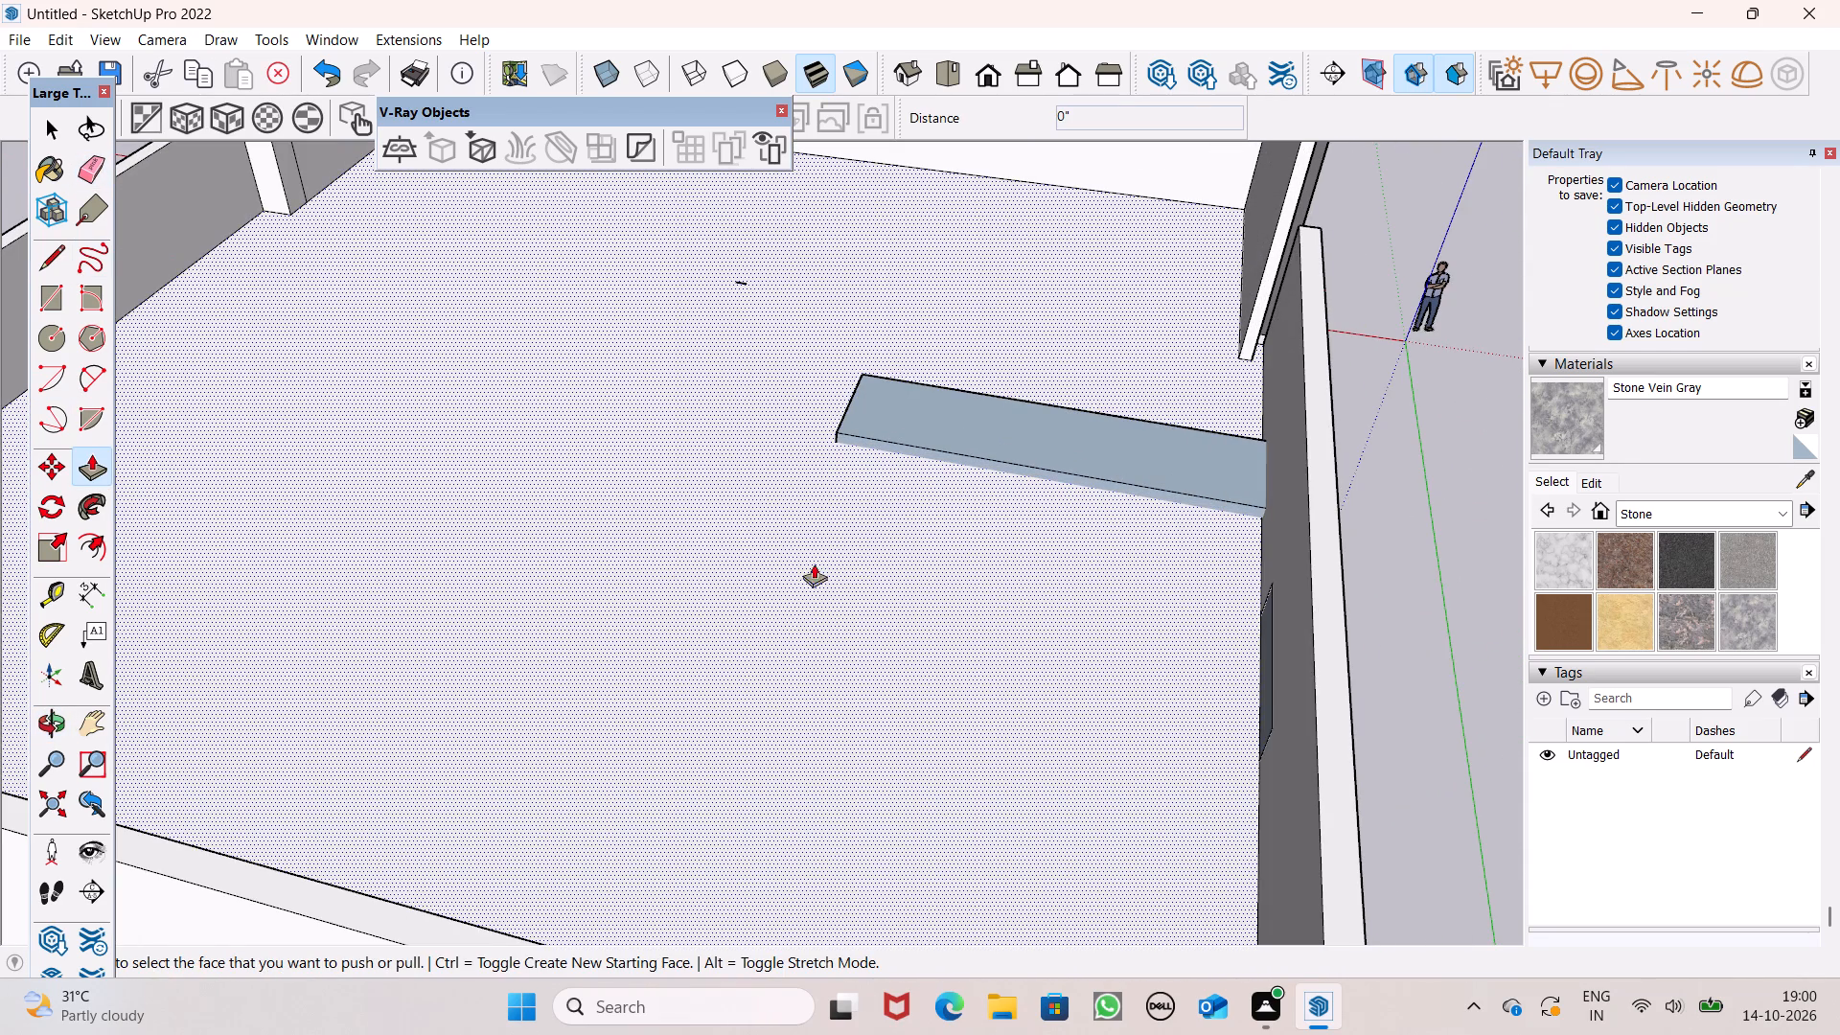
left_click_drag(952, 433, 955, 450)
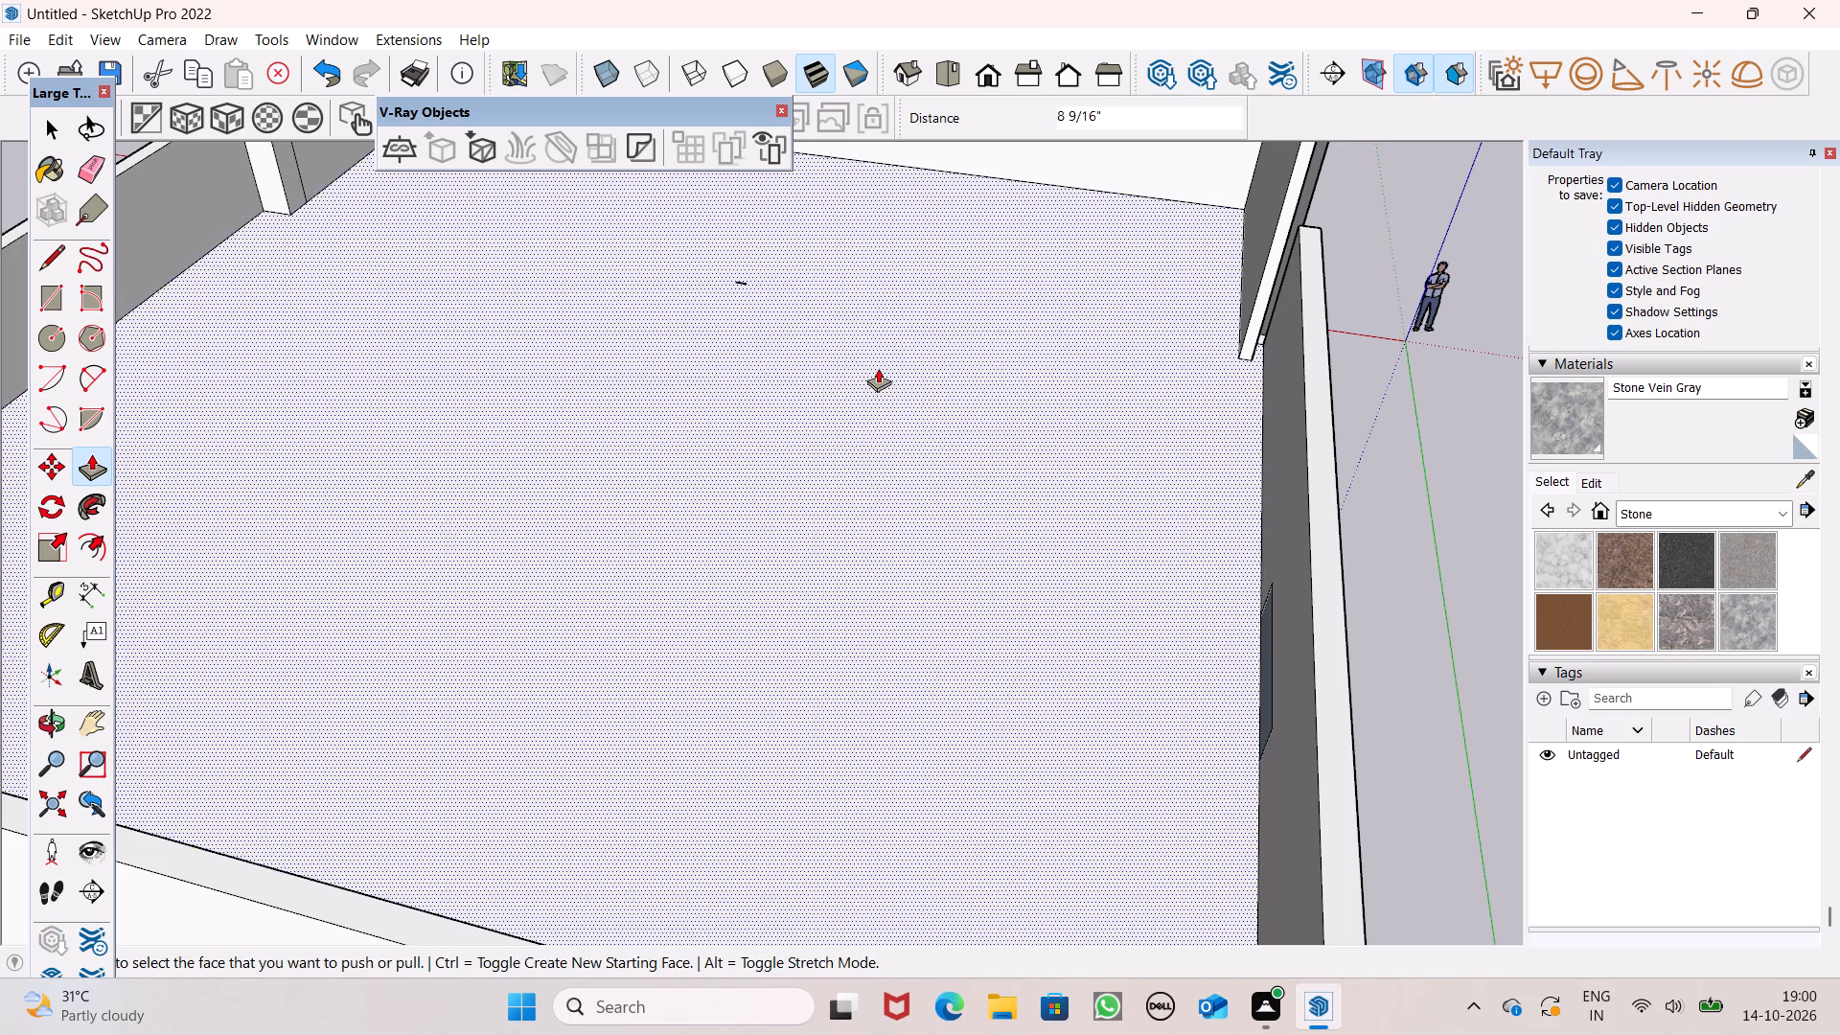
Examine the house exterior from the roof terrace around the plain side wall to the front facade.
key("space")
scroll(878, 368, "down", 4)
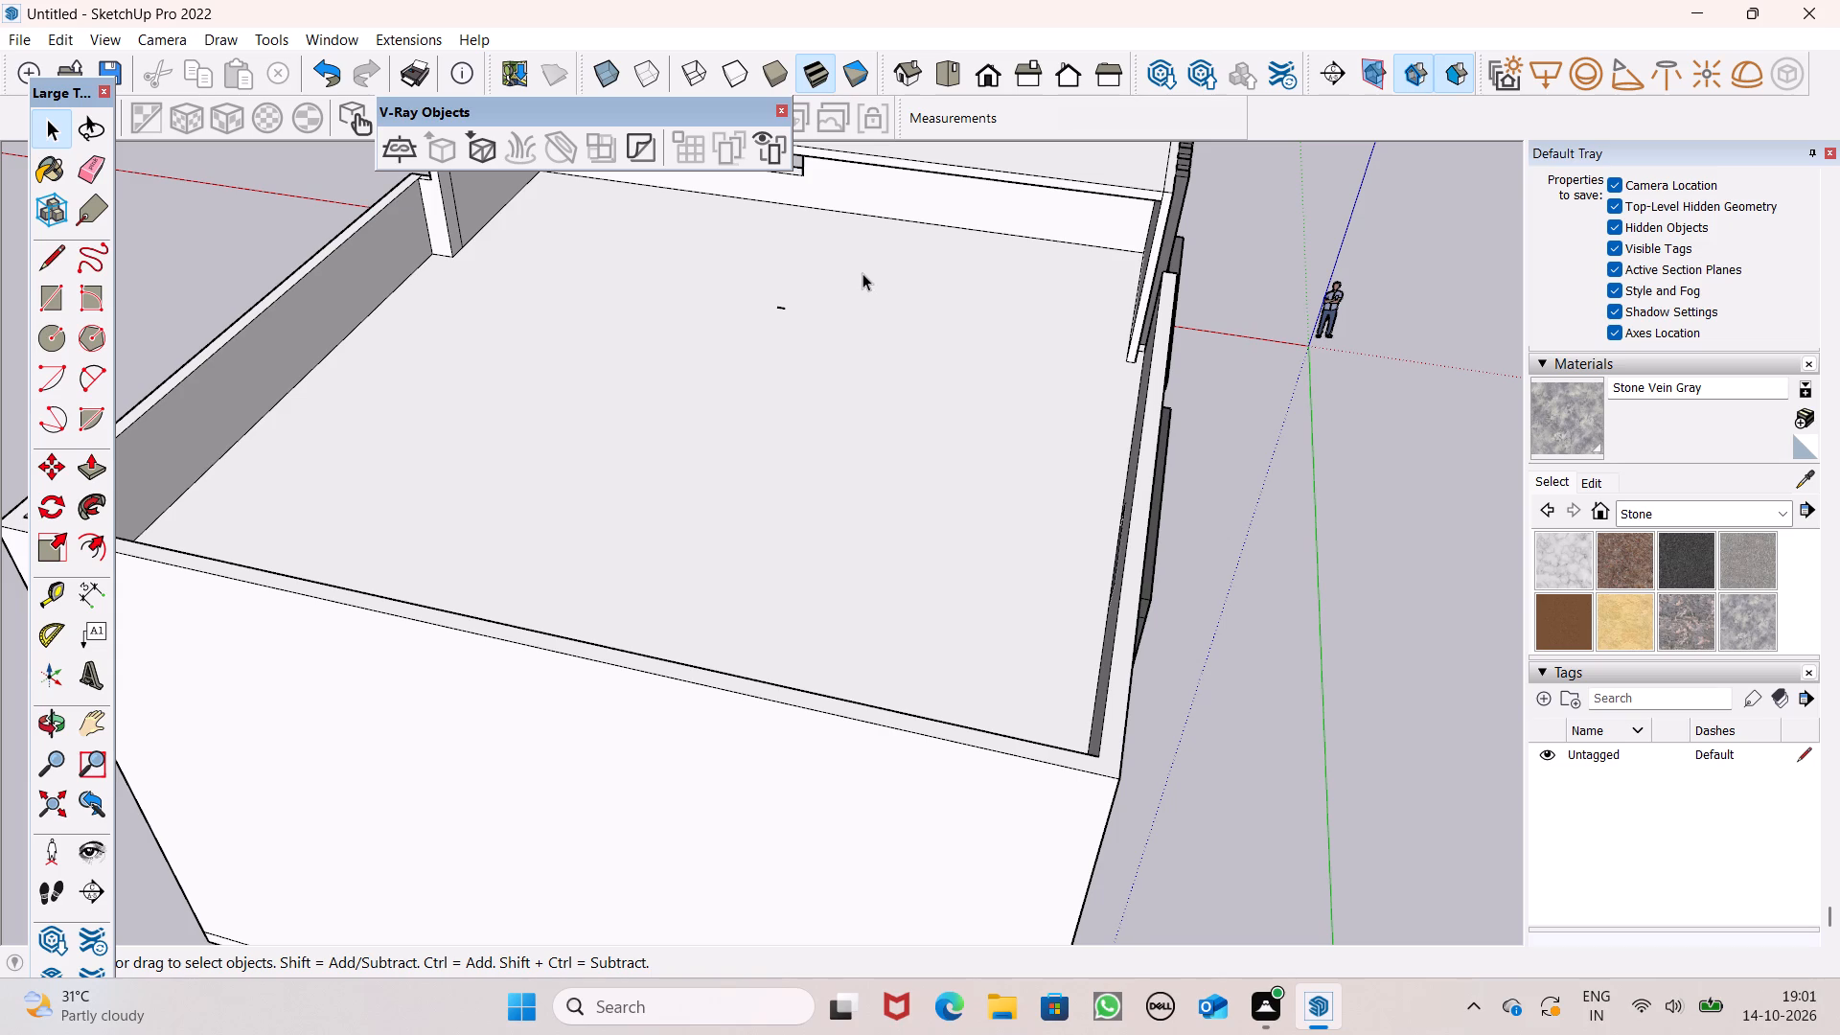
scroll(920, 640, "down", 1)
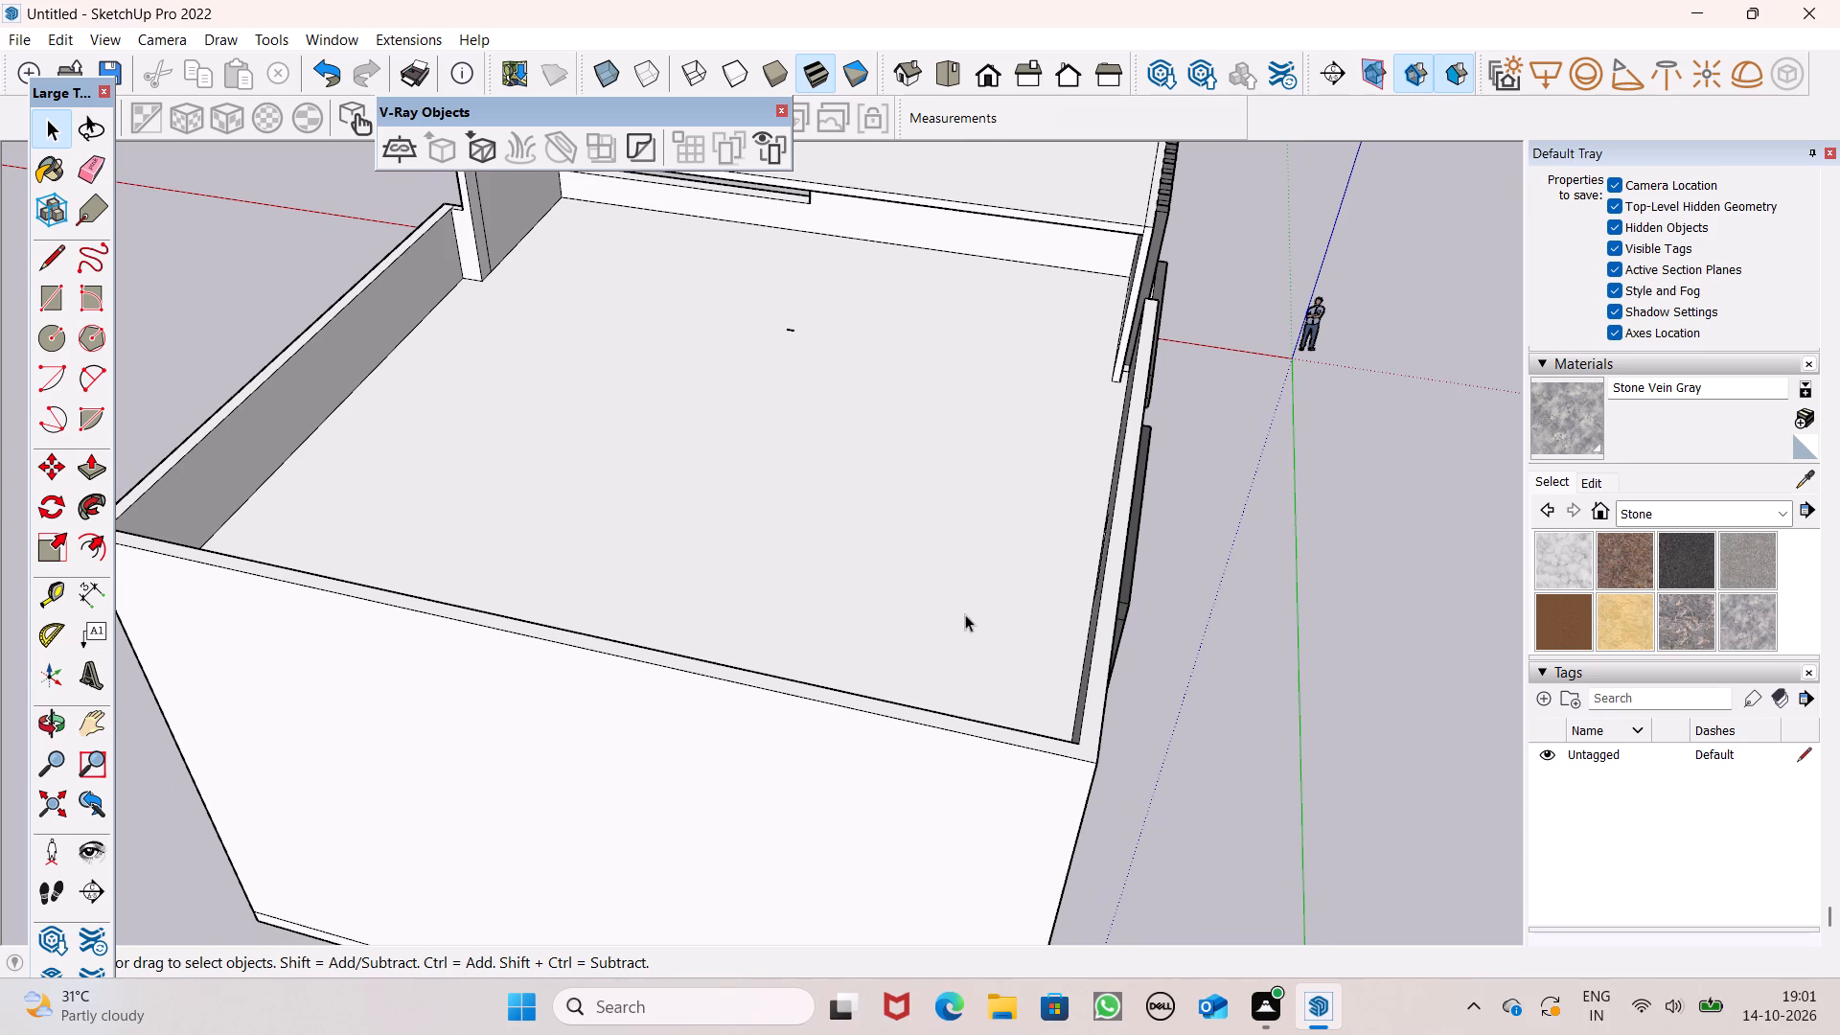
scroll(965, 529, "down", 9)
middle_click_drag(921, 650, 1354, 464)
middle_click_drag(728, 657, 1439, 597)
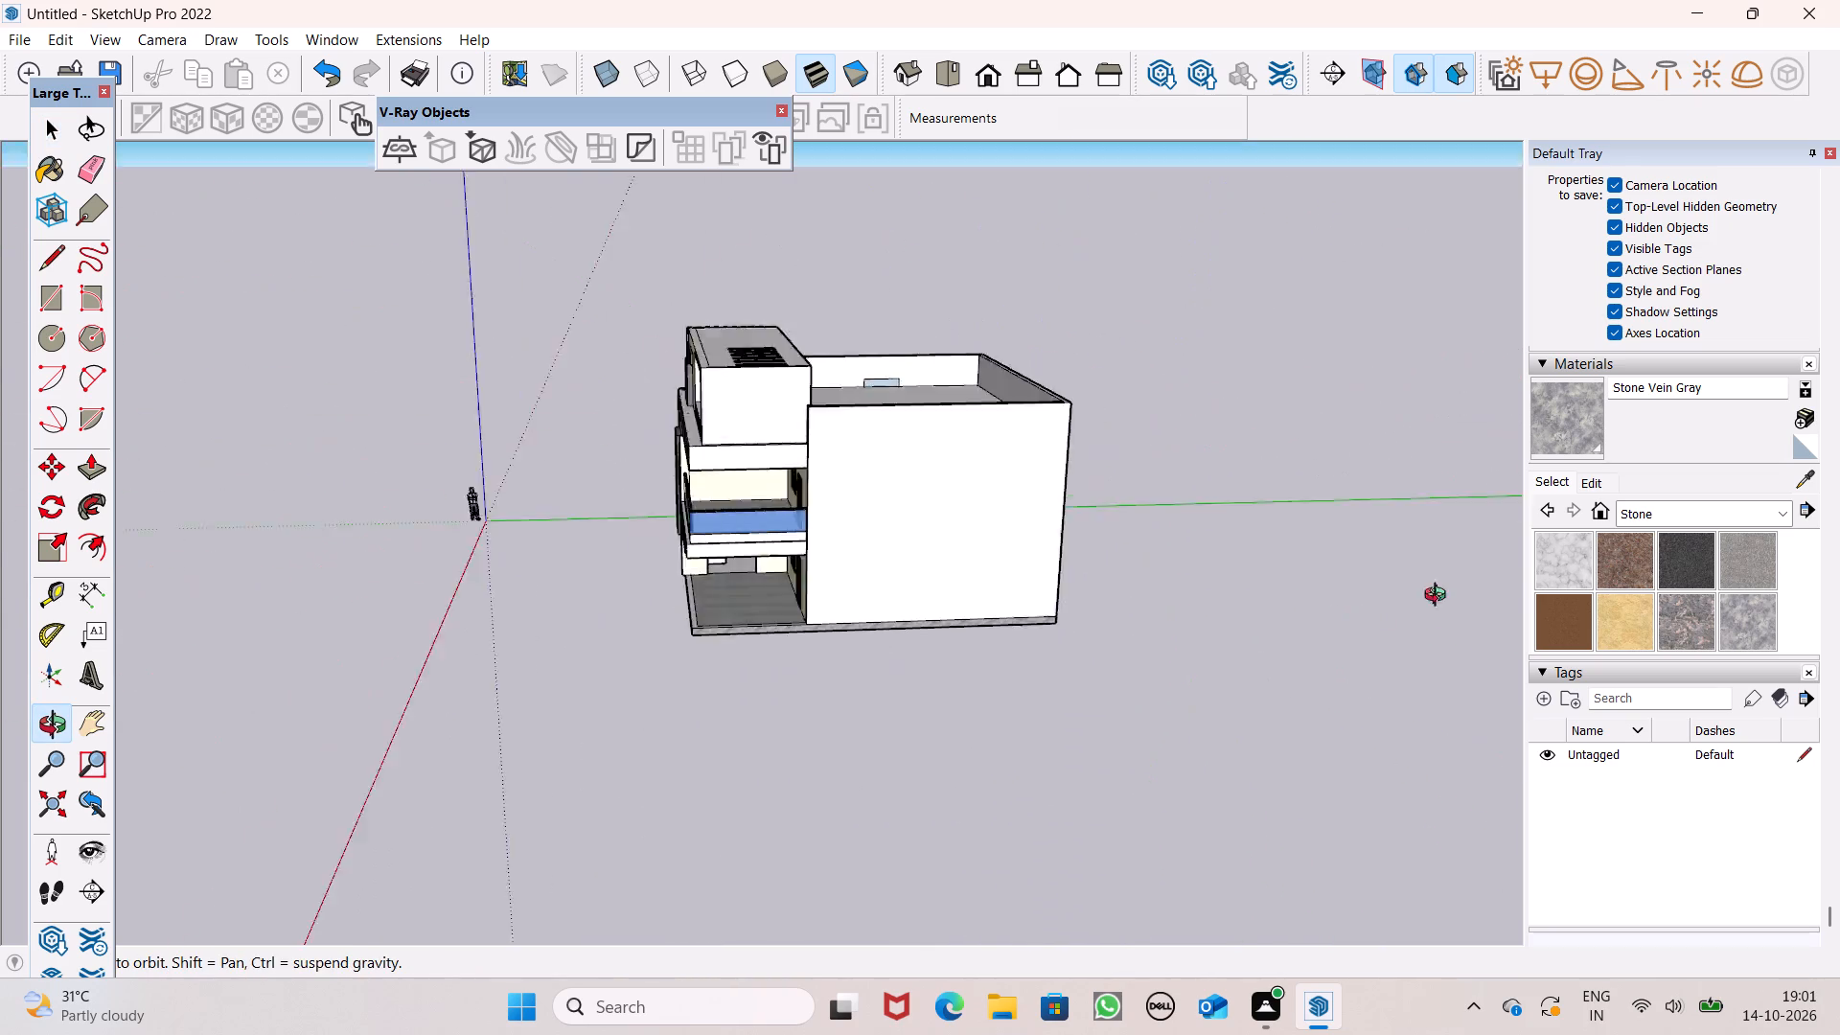
middle_click_drag(1439, 597, 1542, 574)
middle_click_drag(841, 718, 1370, 759)
scroll(952, 500, "up", 6)
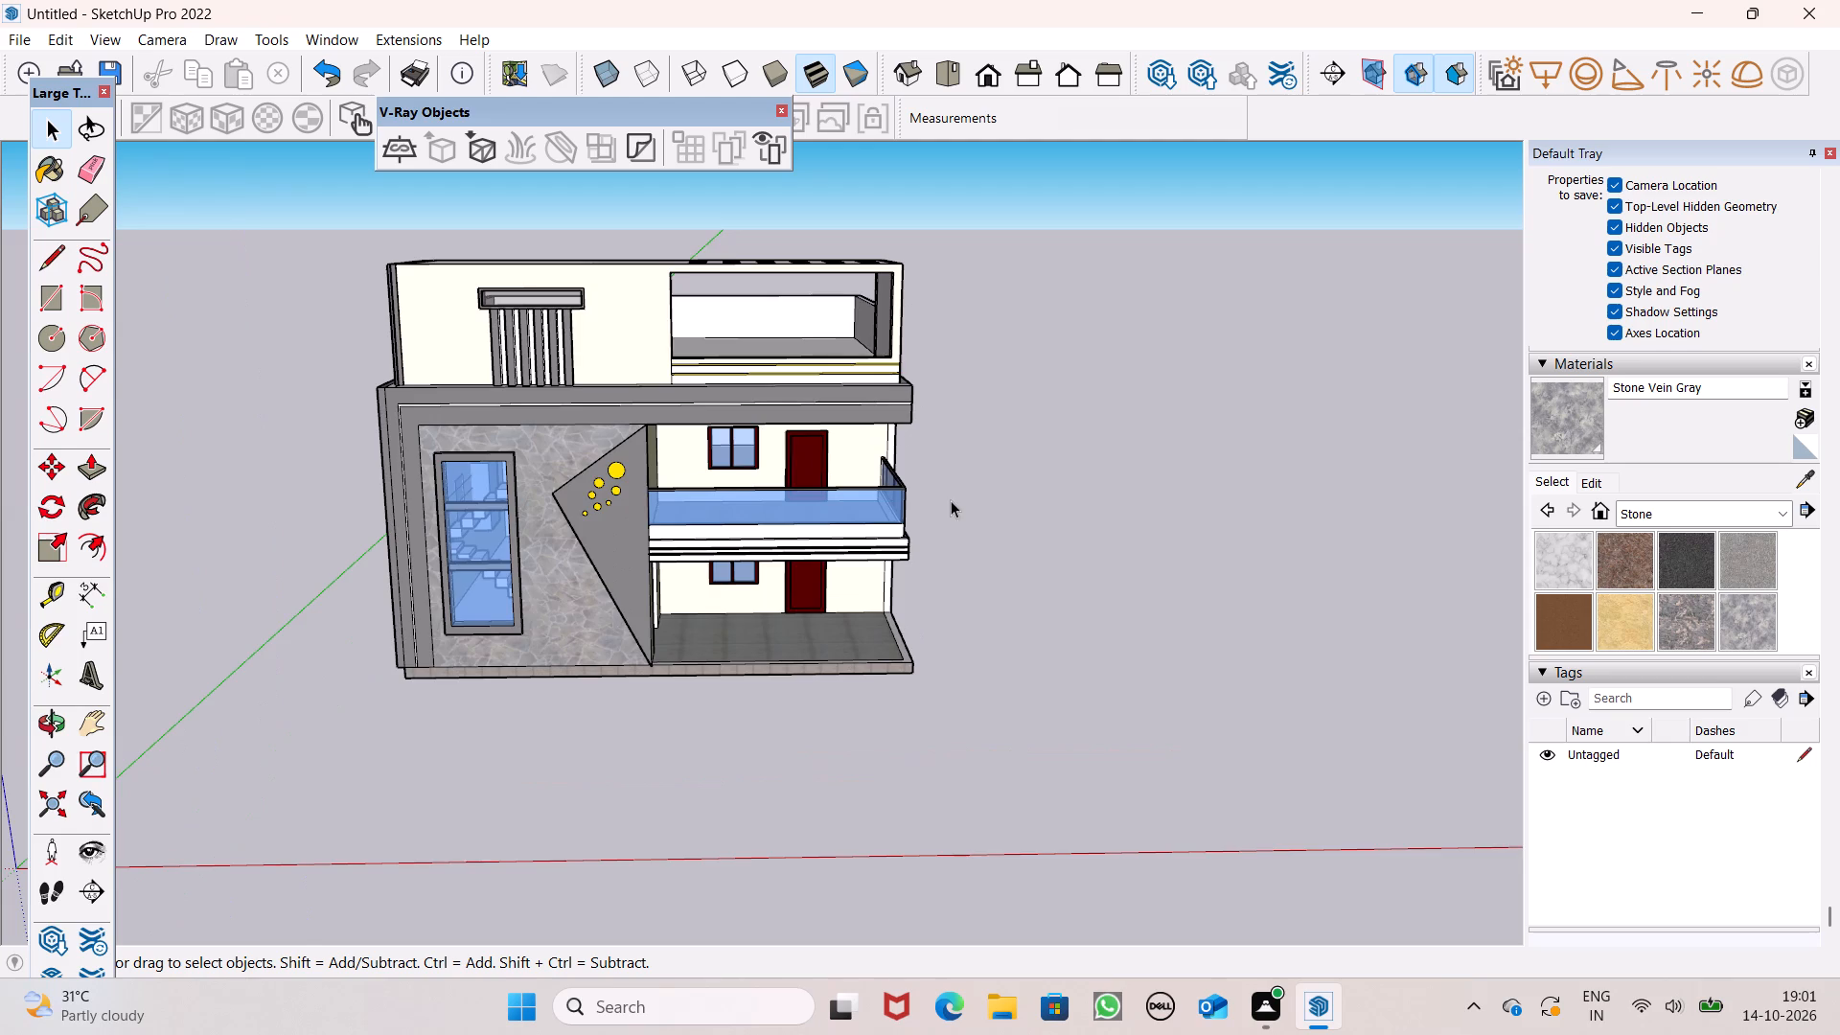
scroll(948, 621, "down", 4)
Save the model in the Documents folder as a SketchUp model named "contemporary villa".
key("ctrl+s")
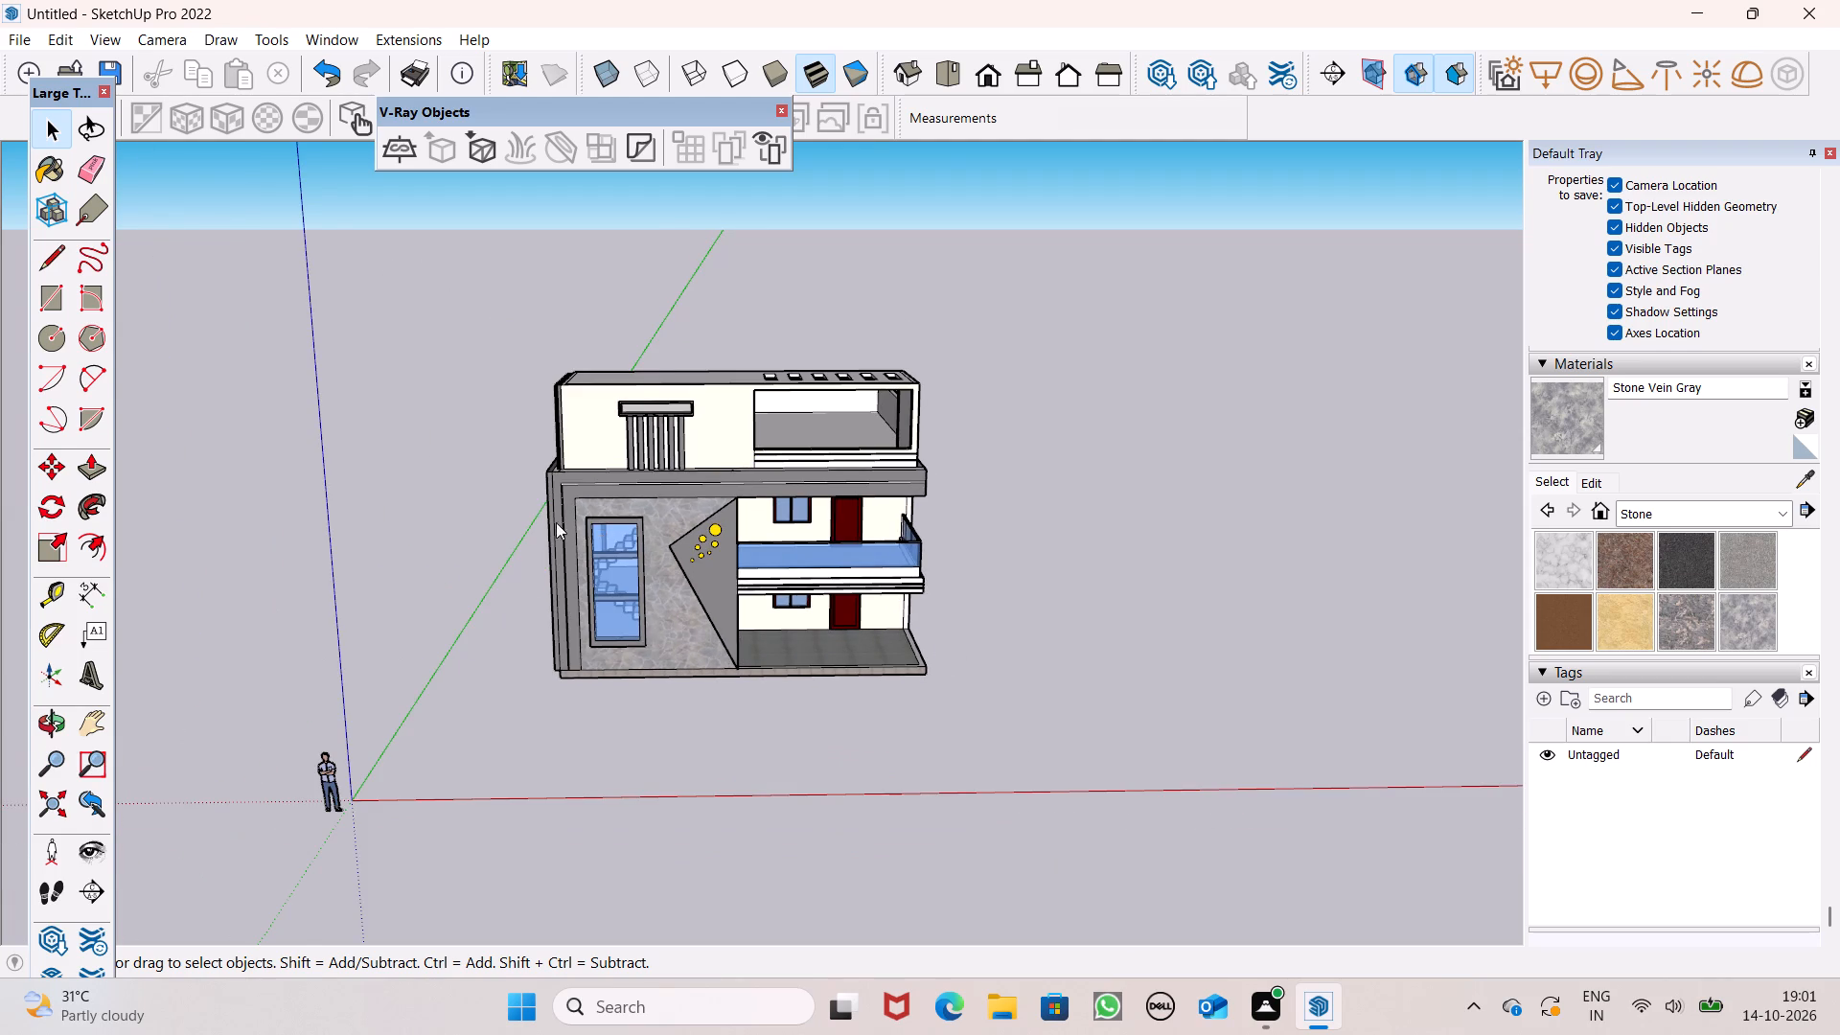
key("BackSpace")
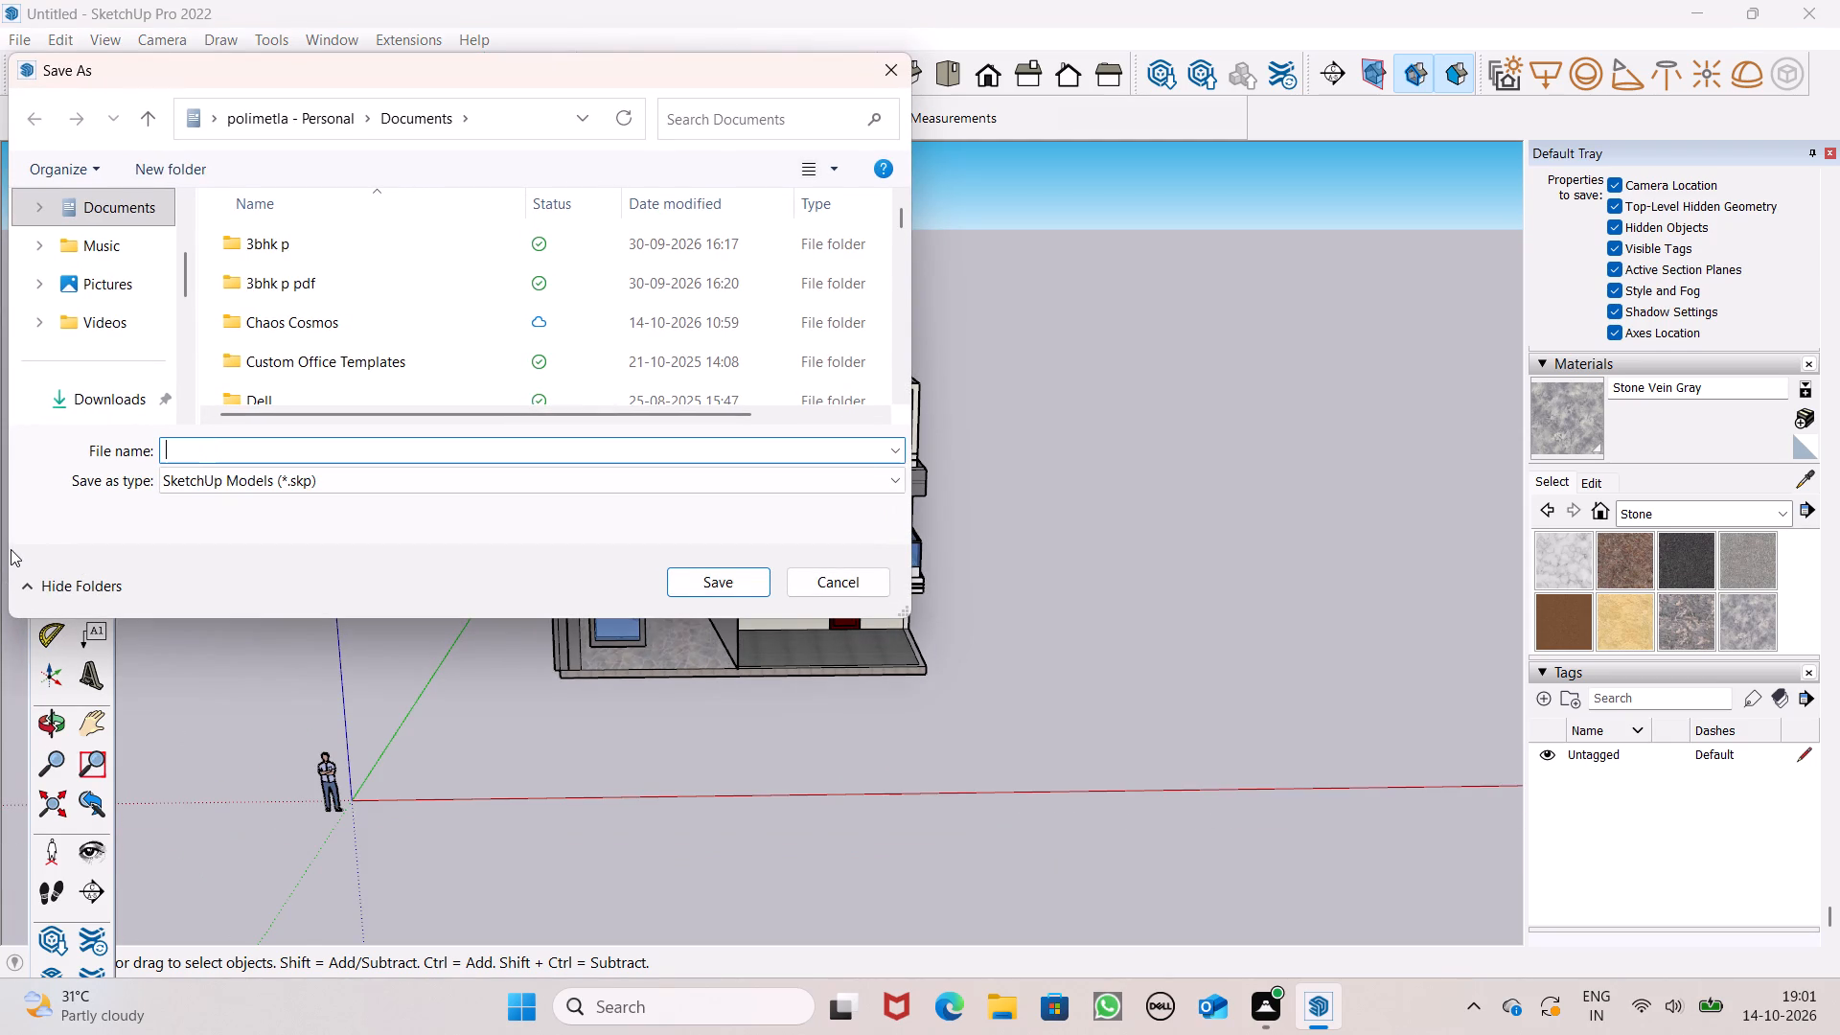
type("my")
key("BackSpace")
key("BackSpace")
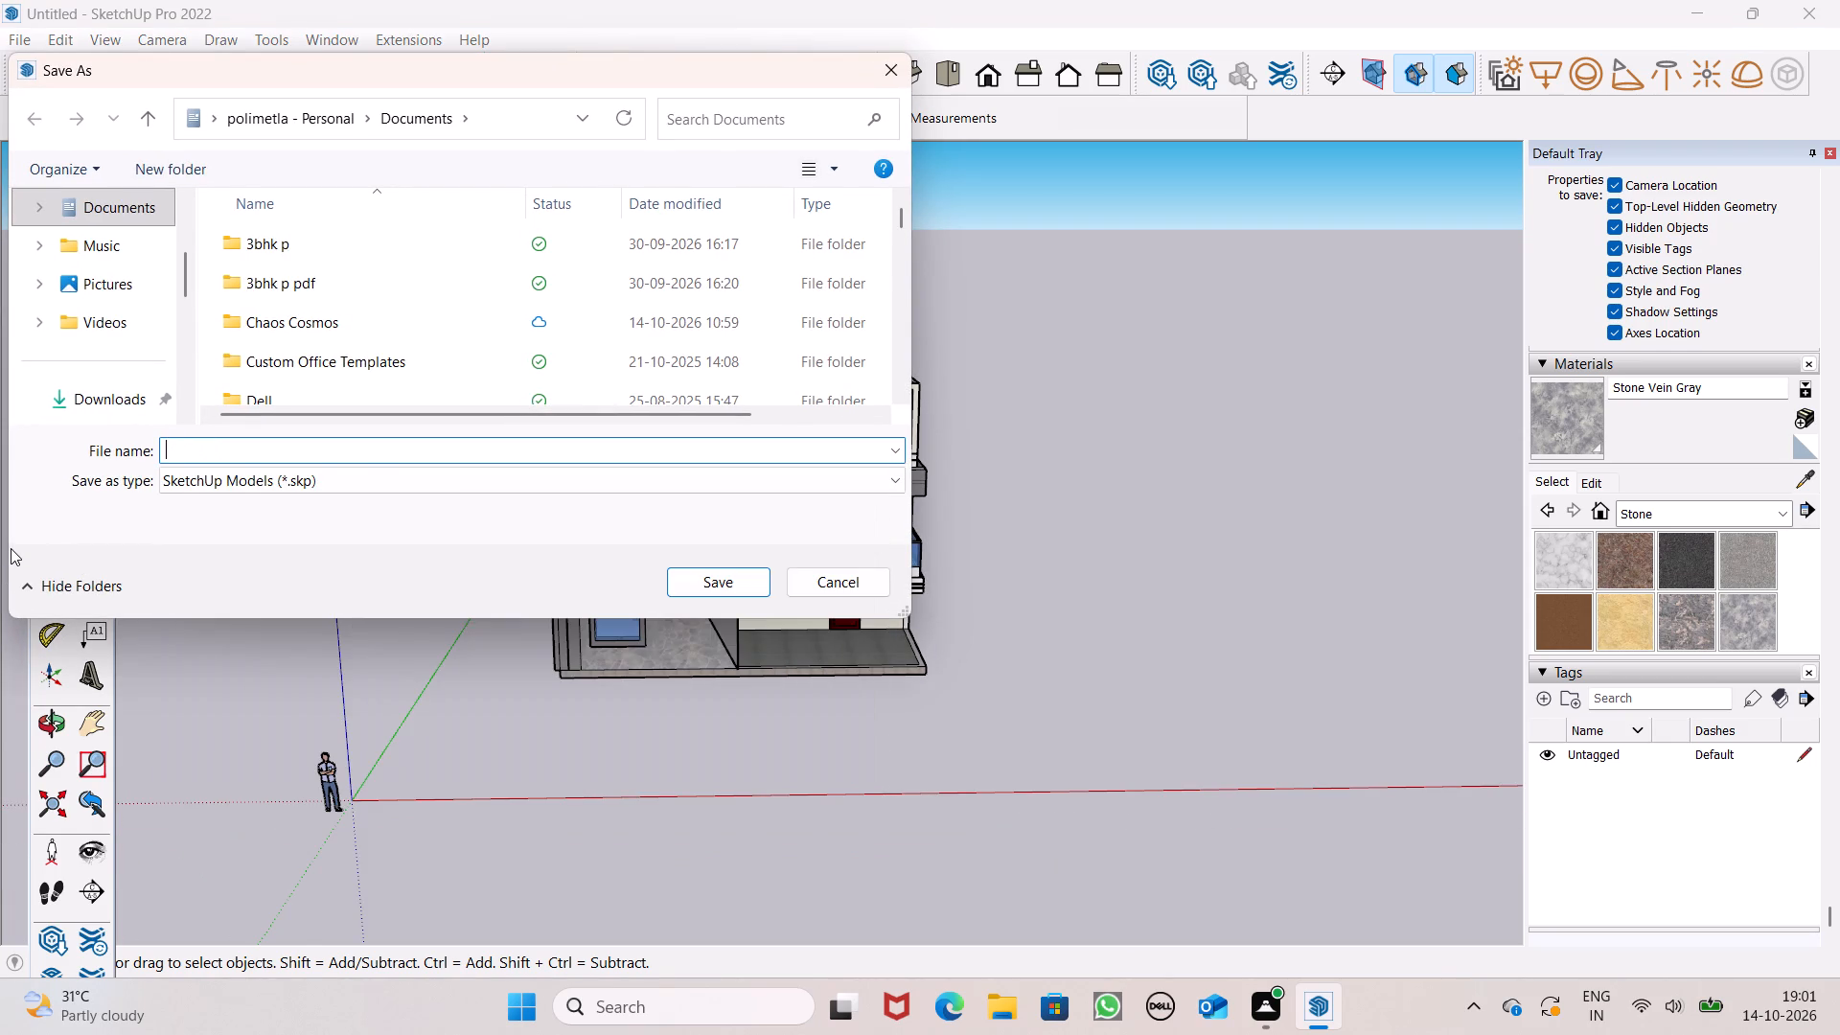
type("contrm")
key("BackSpace")
key("BackSpace")
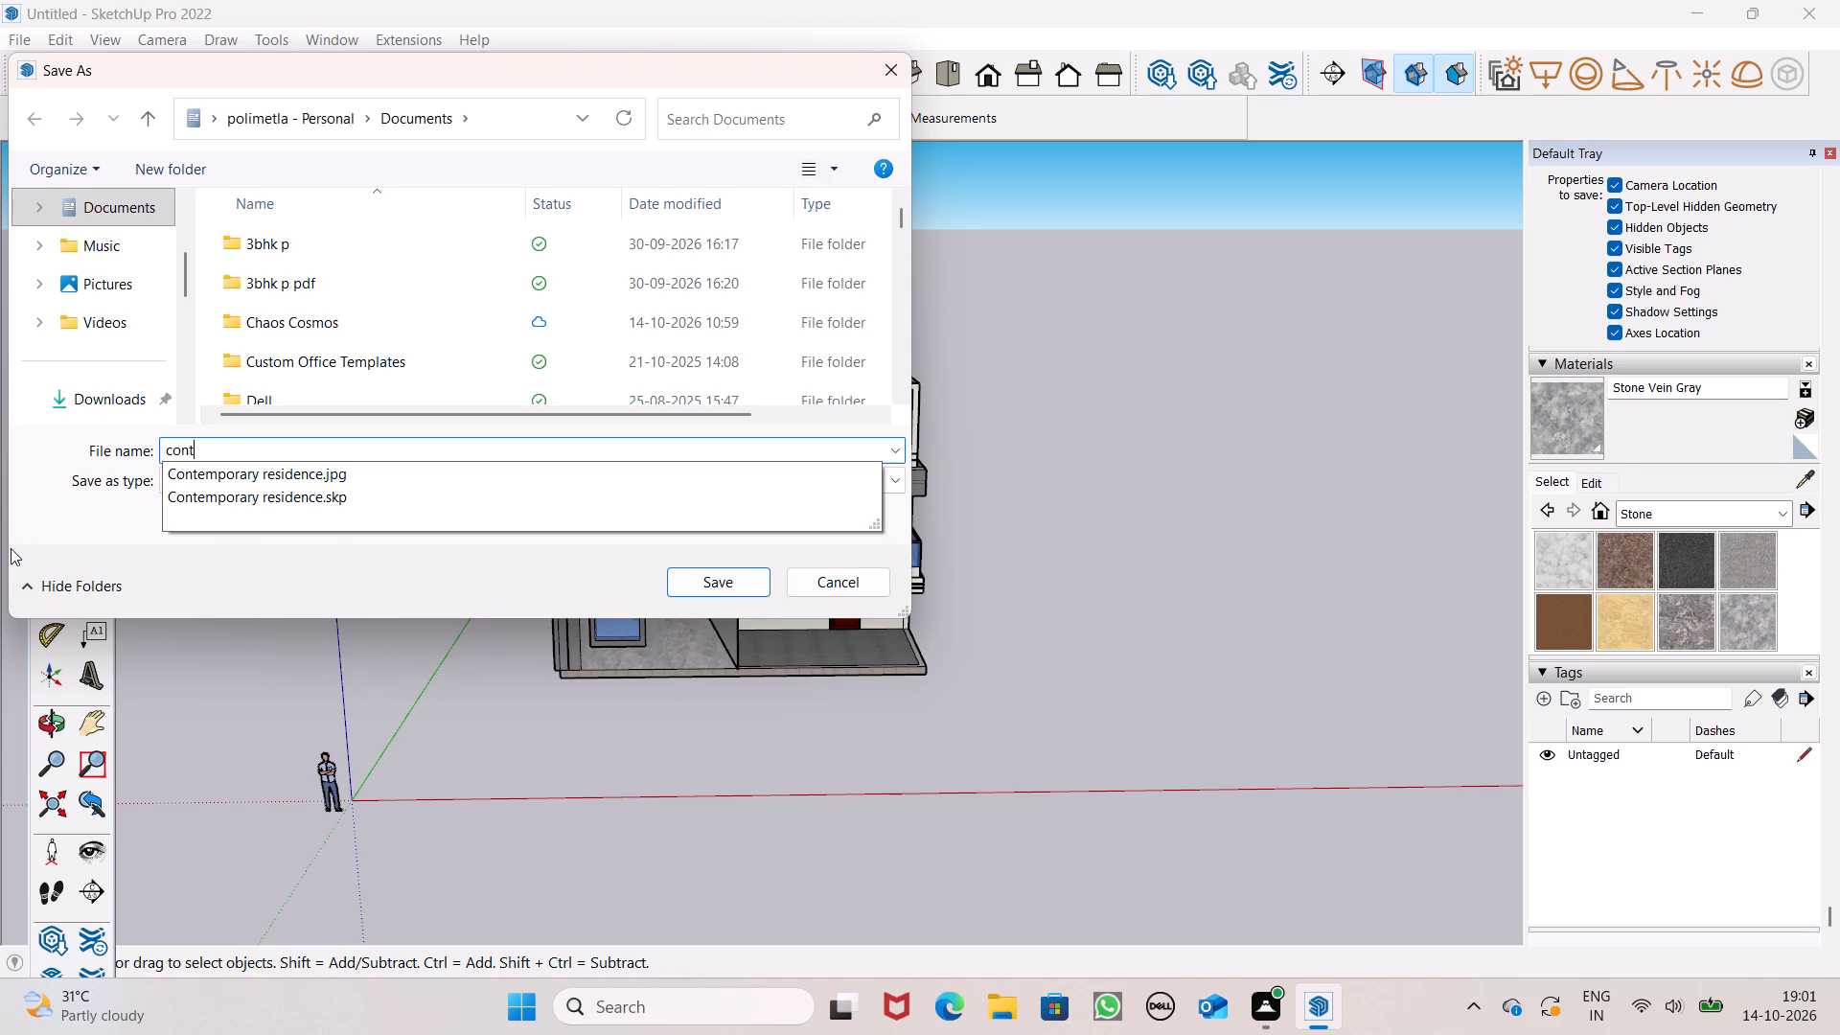
type("em")
type("porary")
key("space")
type("villa")
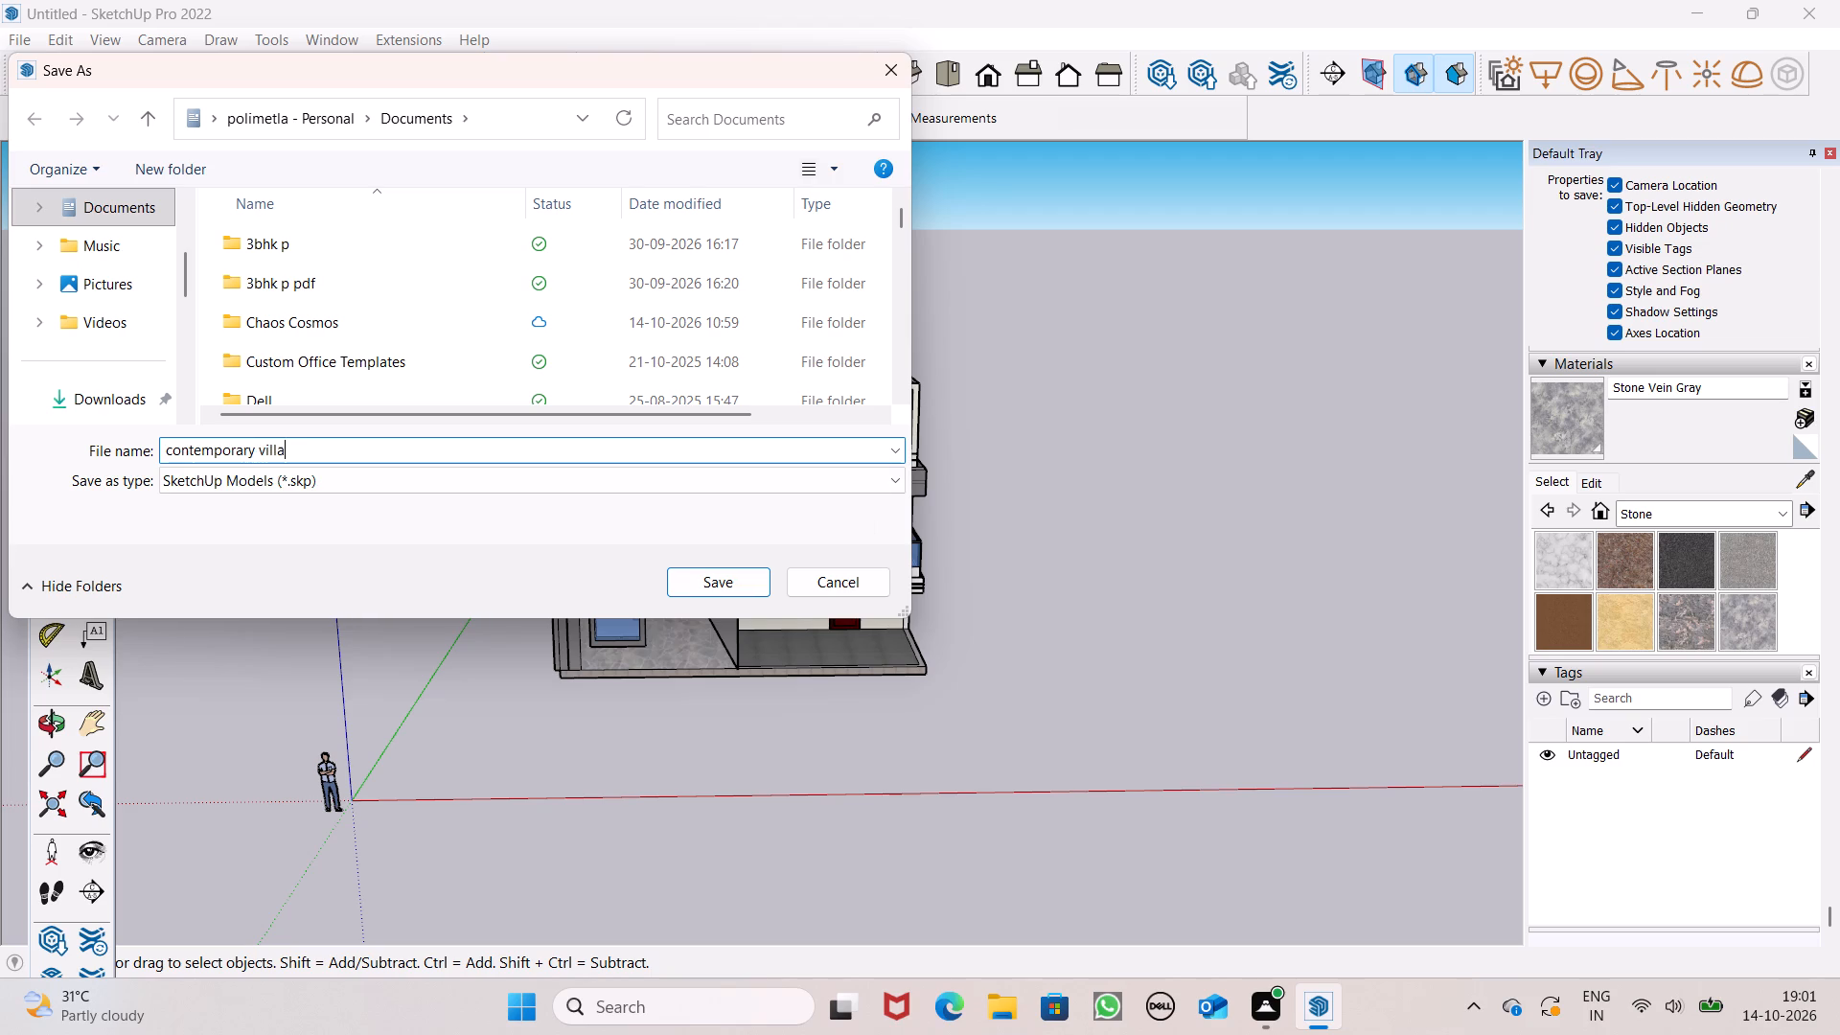
key("Return")
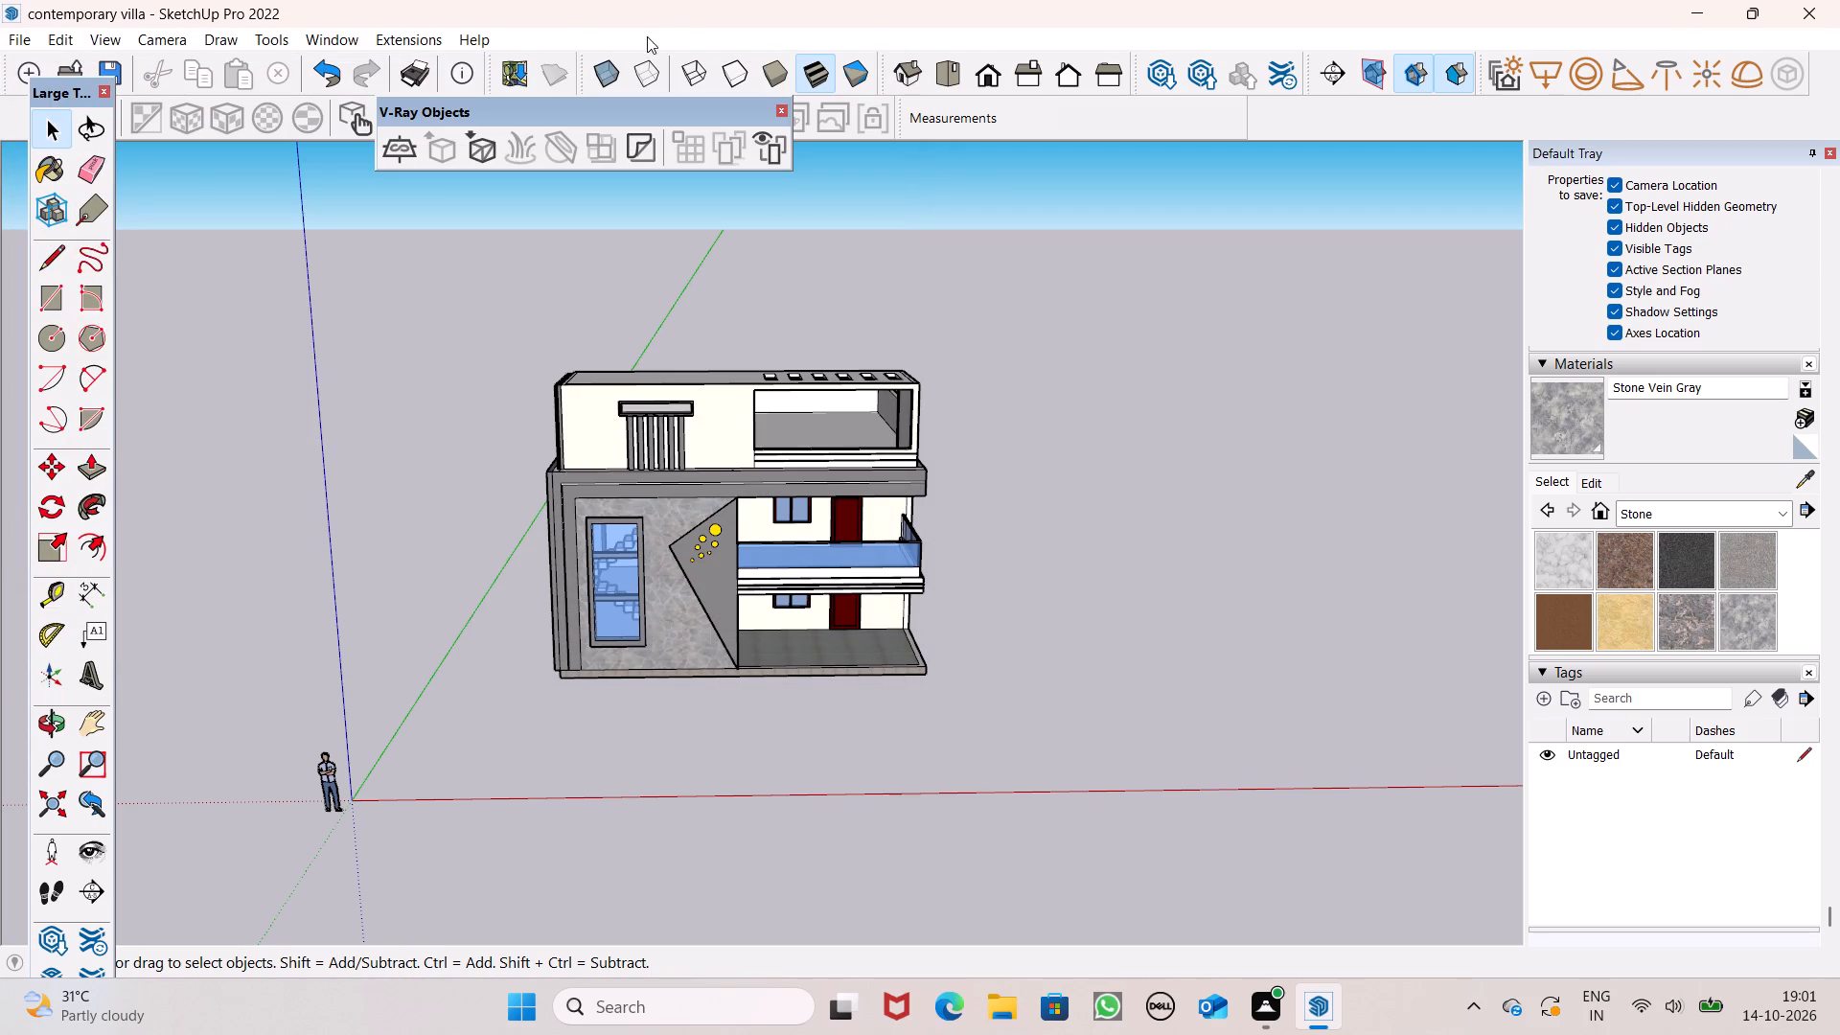
Frame the whole front facade in a closer, slightly angled view showing the stone wall, balcony and porch.
scroll(1017, 787, "up", 5)
scroll(942, 692, "down", 5)
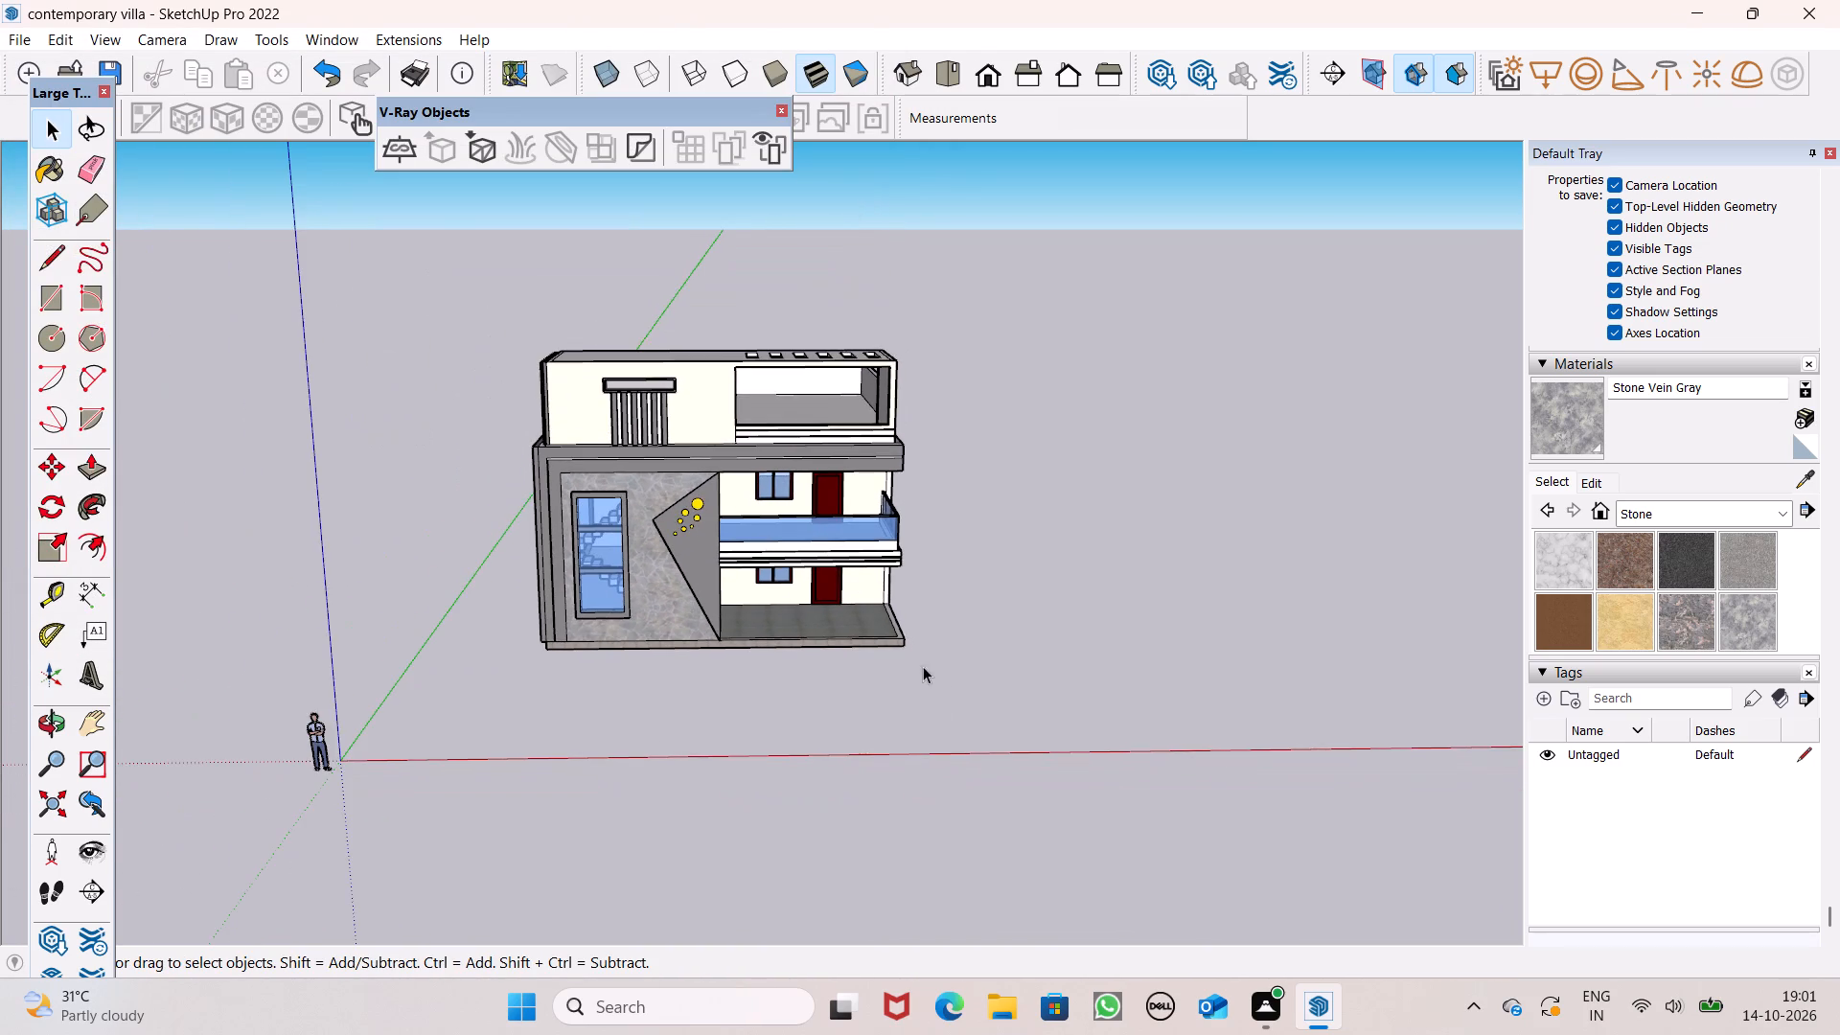
scroll(907, 565, "up", 1)
scroll(682, 503, "up", 2)
scroll(747, 666, "down", 3)
scroll(698, 600, "up", 1)
scroll(704, 695, "up", 1)
middle_click_drag(704, 695, 733, 696)
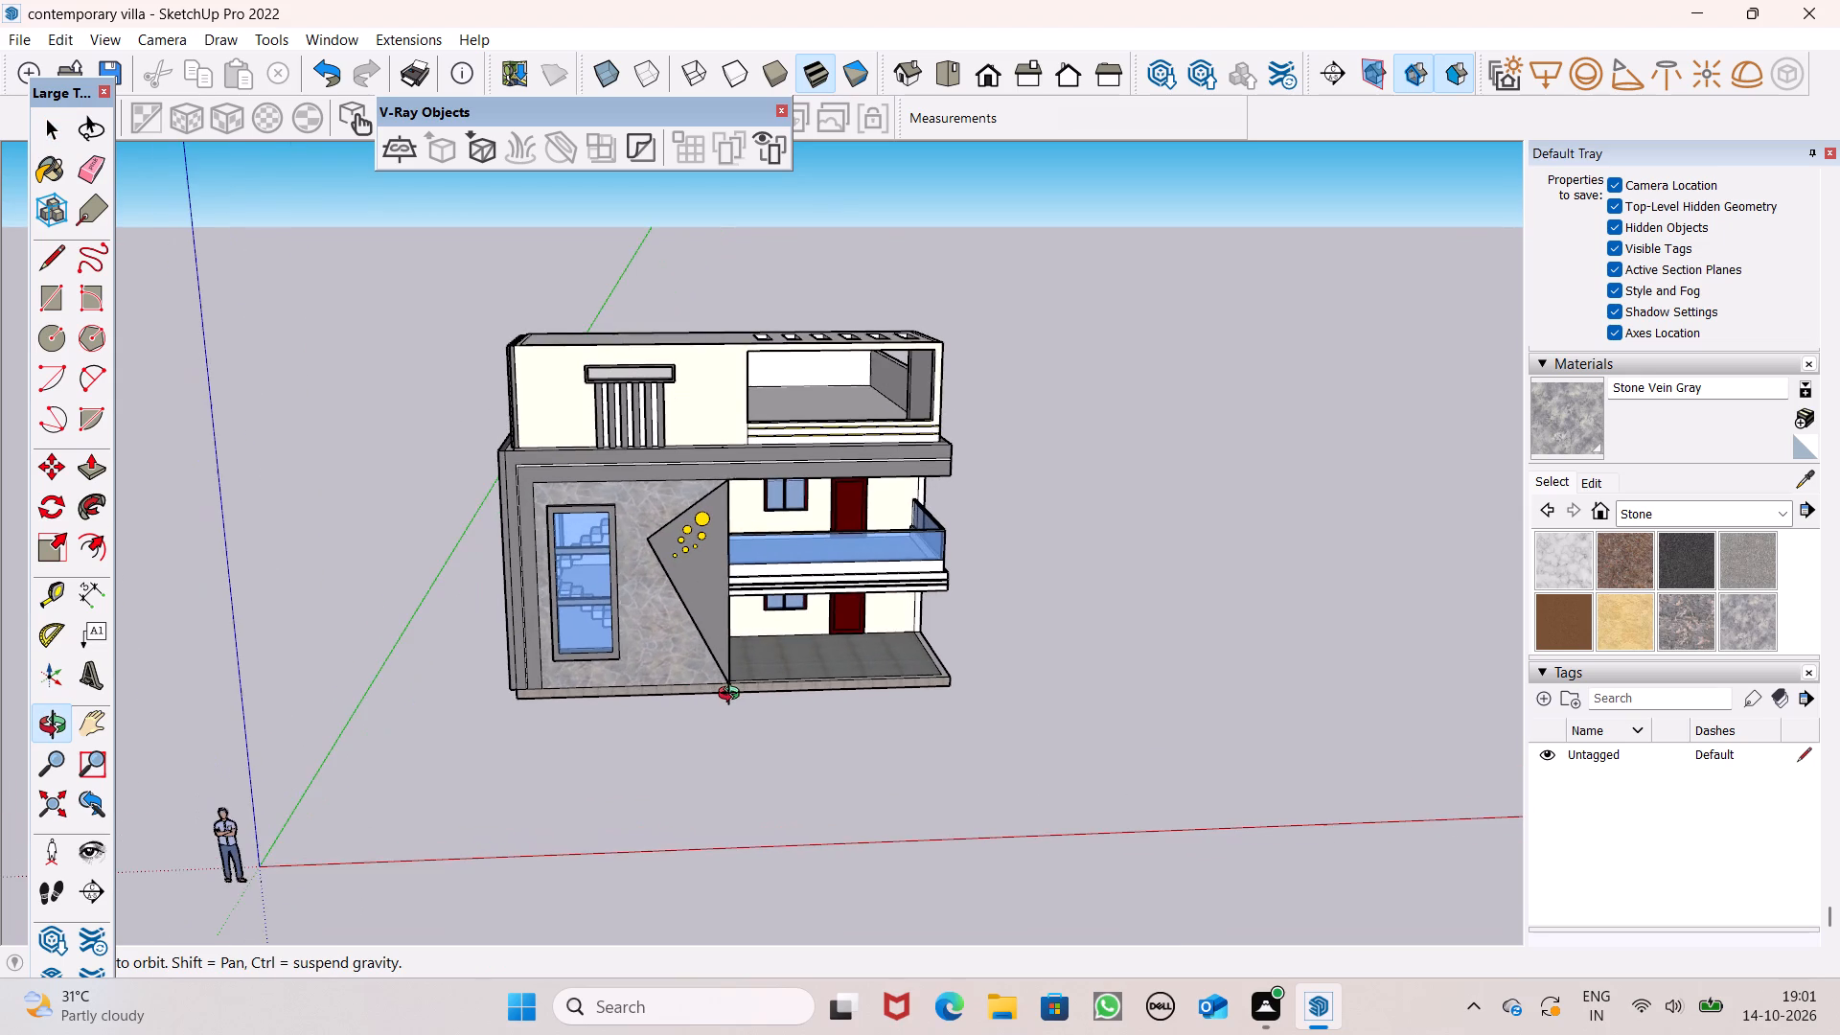
middle_click_drag(733, 696, 766, 718)
scroll(755, 439, "up", 4)
scroll(980, 730, "down", 1)
middle_click_drag(1055, 818, 1058, 819)
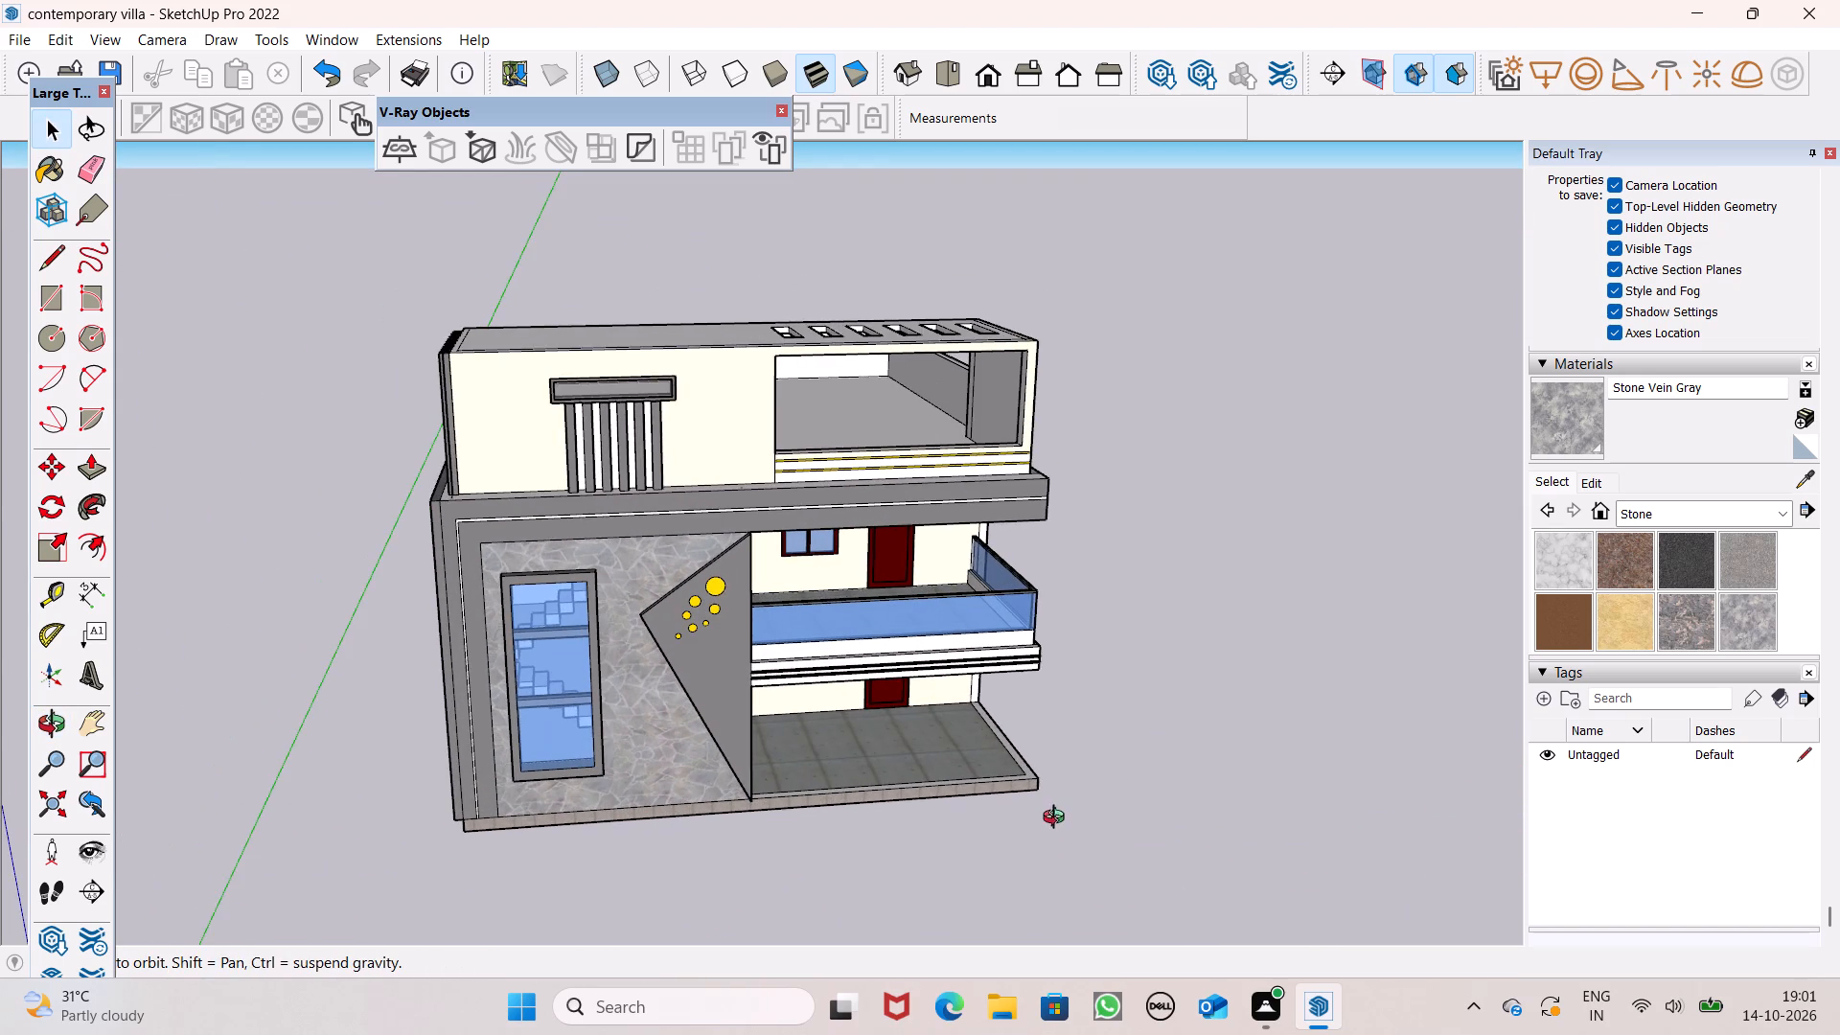
middle_click_drag(1058, 819, 1071, 780)
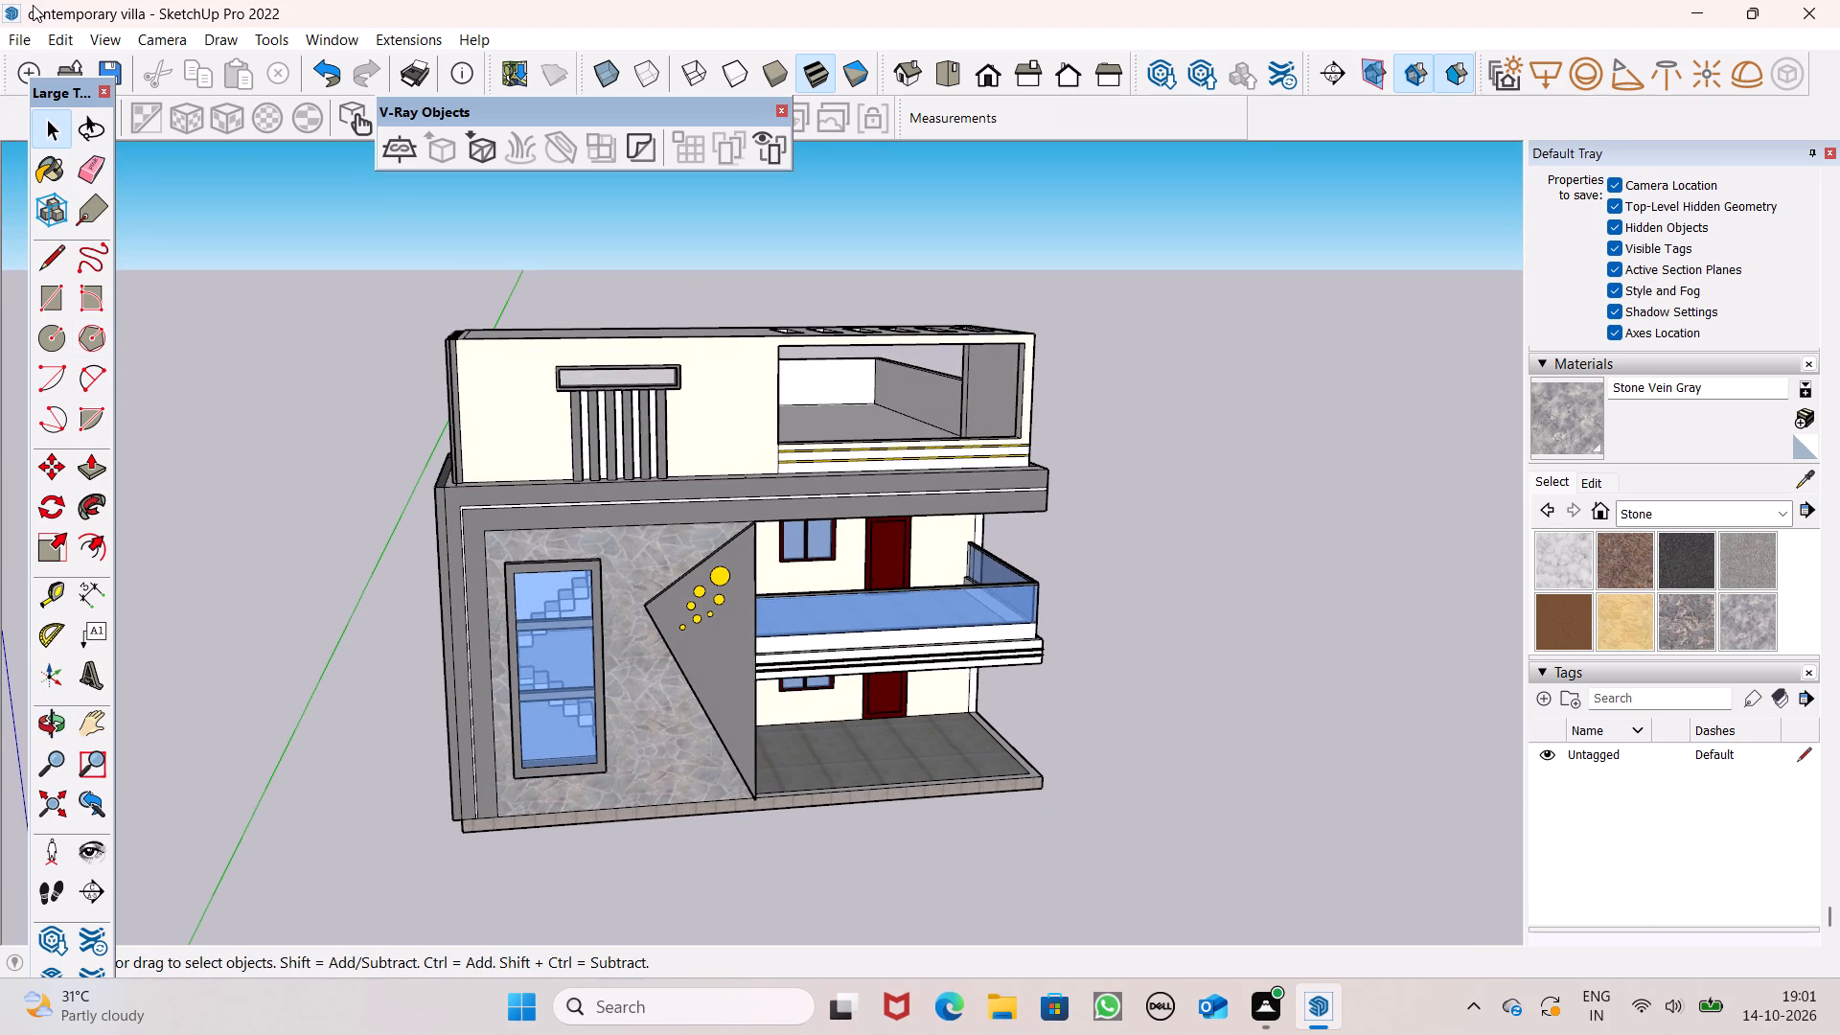
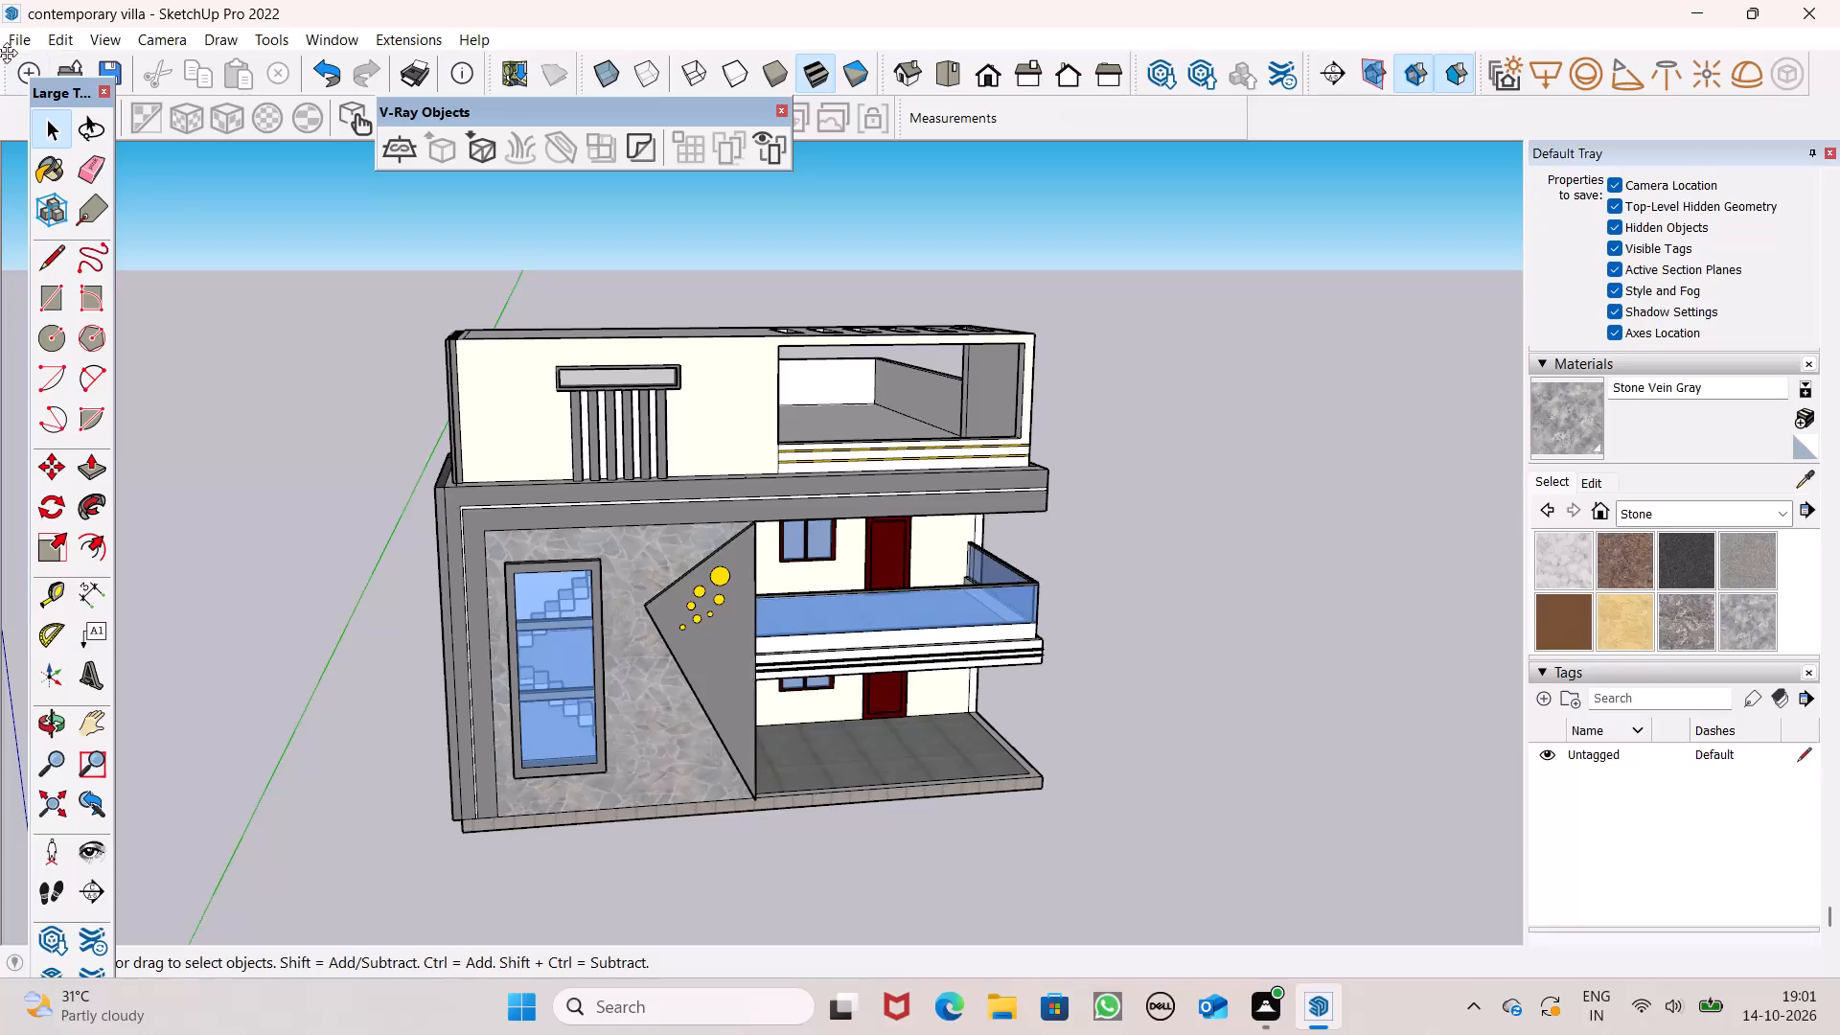
Export the current front facade view as a 2D JPEG image named "contemporary villa" in the Documents folder.
left_click_drag(6, 52, 29, 42)
left_click(21, 38)
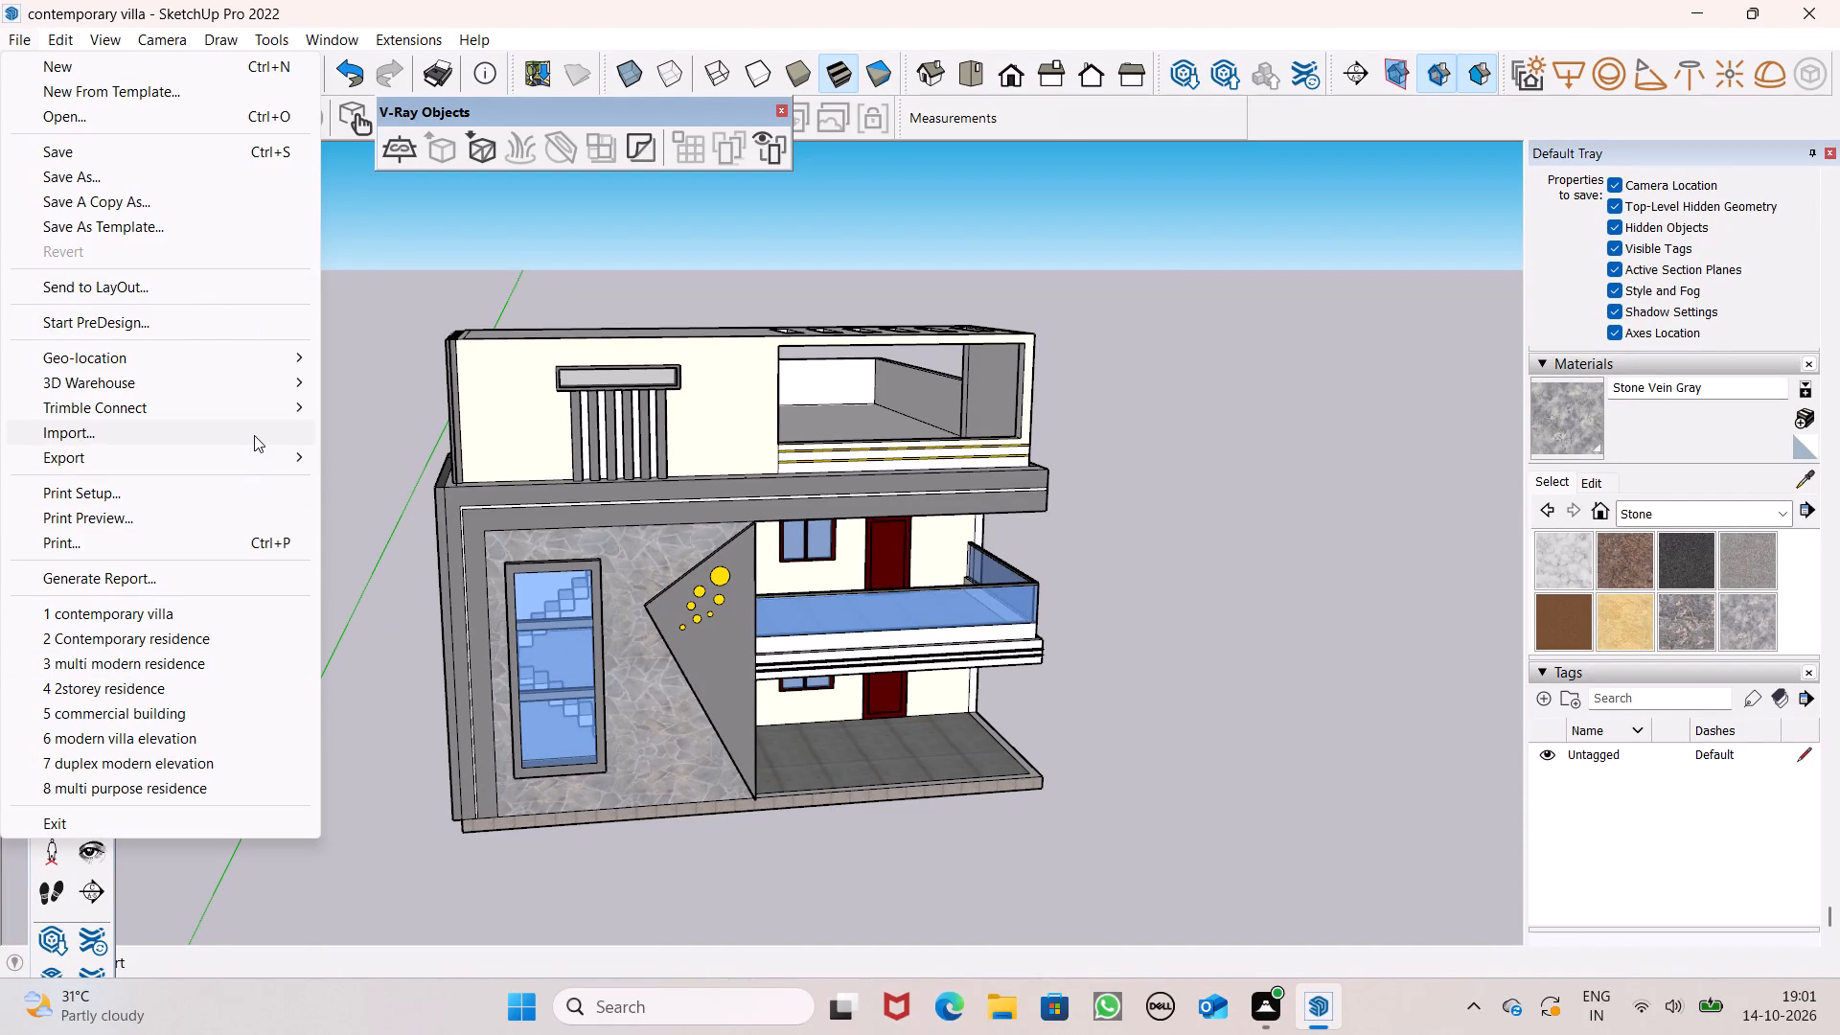
left_click(165, 448)
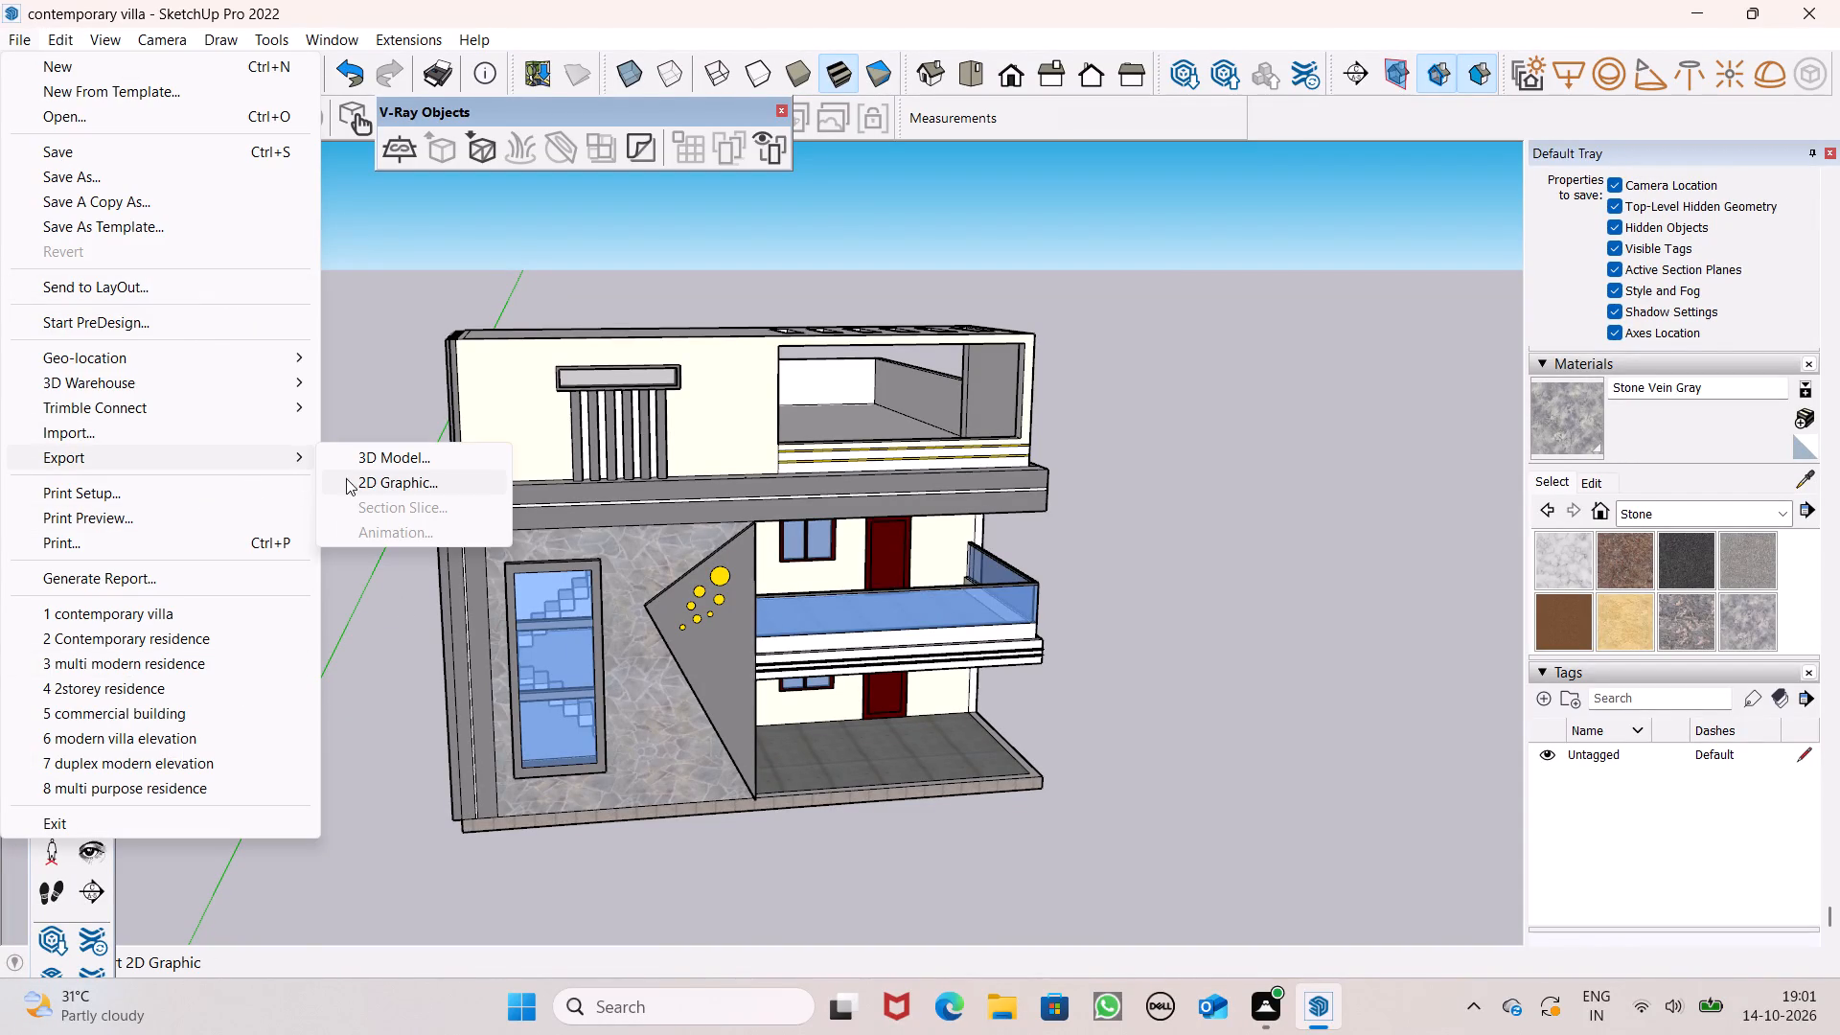
left_click(371, 489)
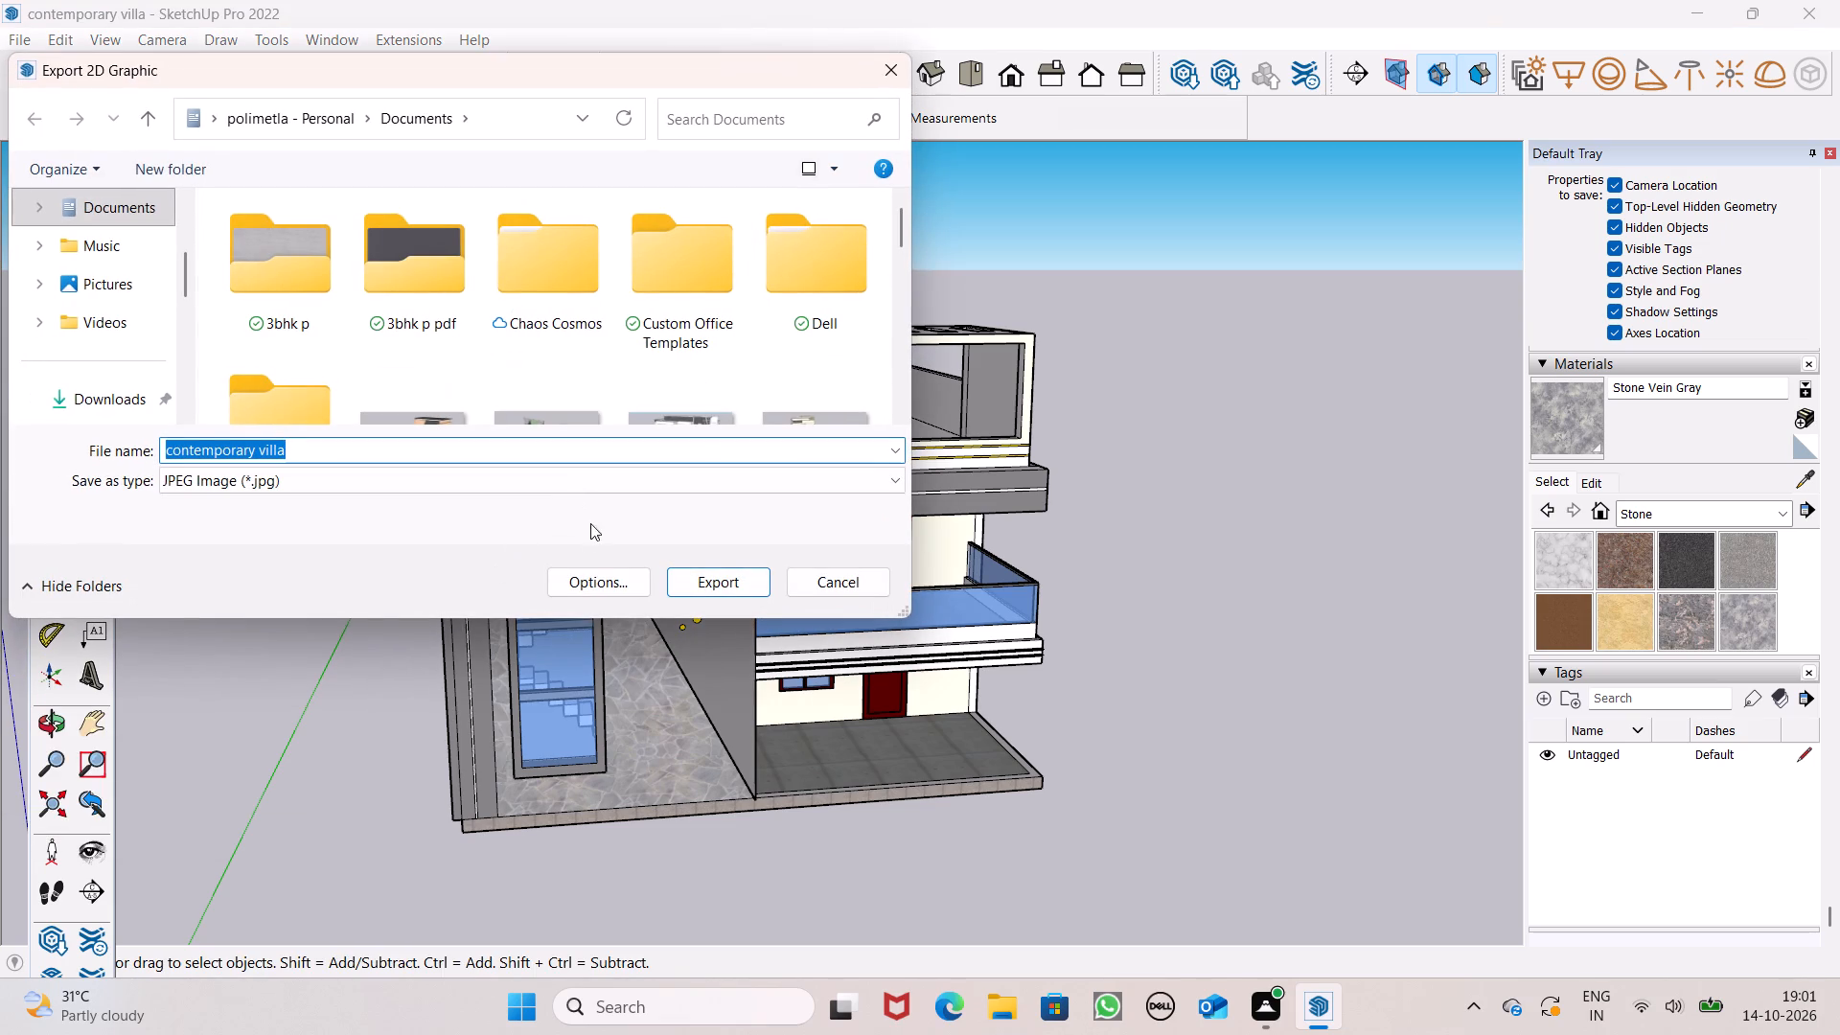
left_click(712, 586)
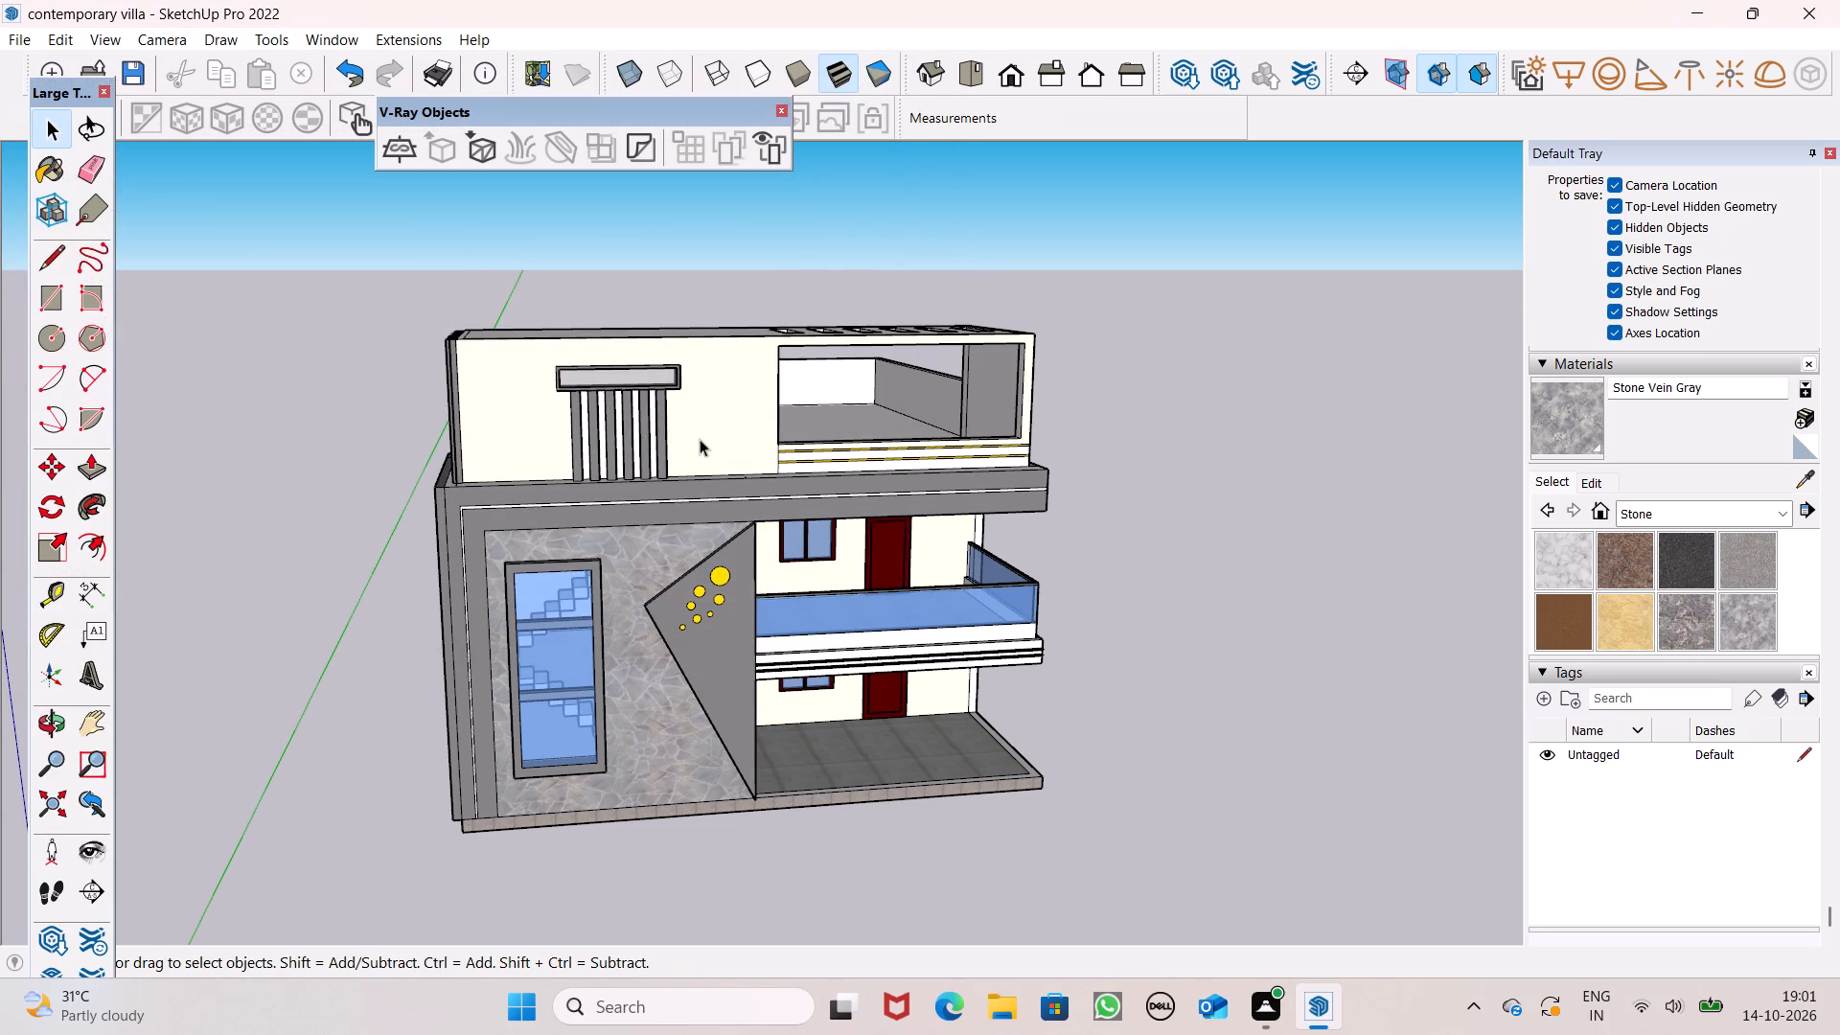